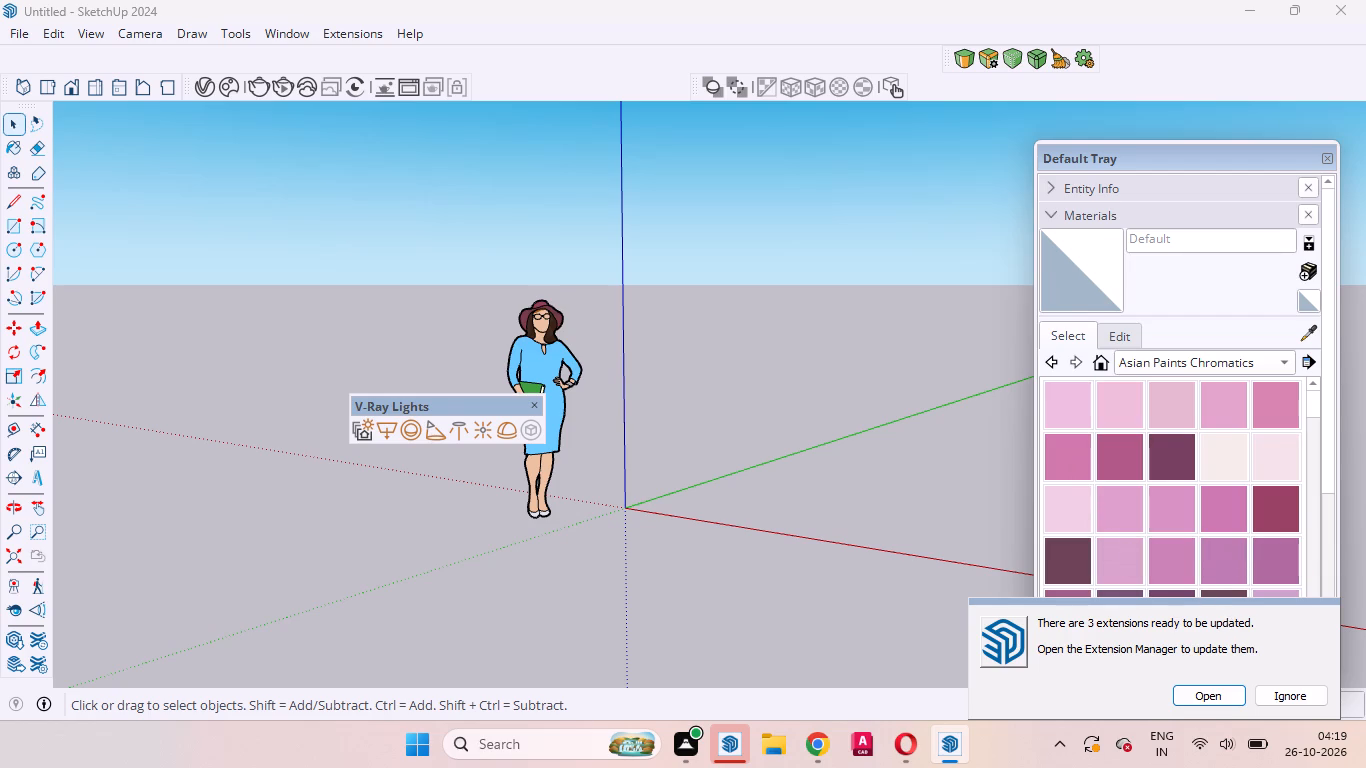
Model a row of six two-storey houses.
Ignore the notice about available extension updates.
{"action": "left_click", "coordinate": [1274, 694]}
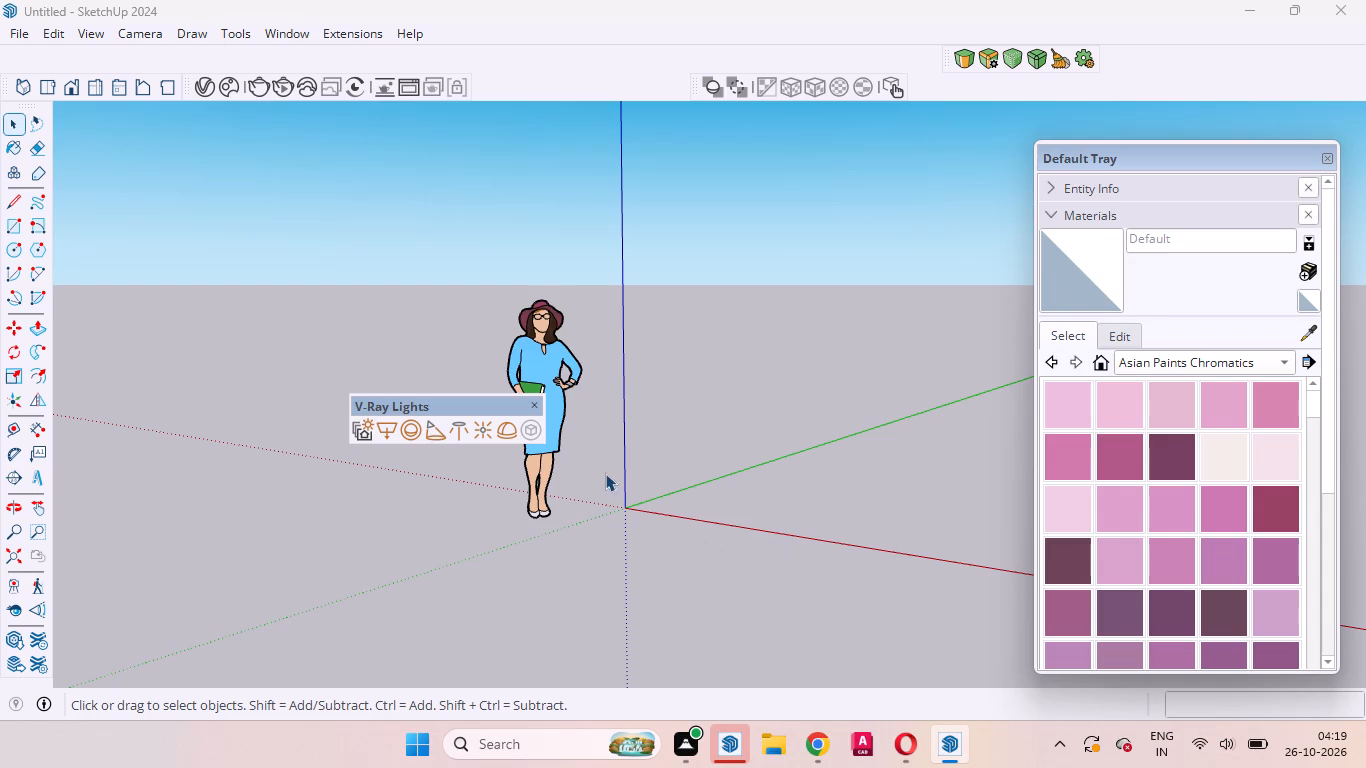
Delete the default scale figure standing near the origin.
{"action": "left_click", "coordinate": [558, 379]}
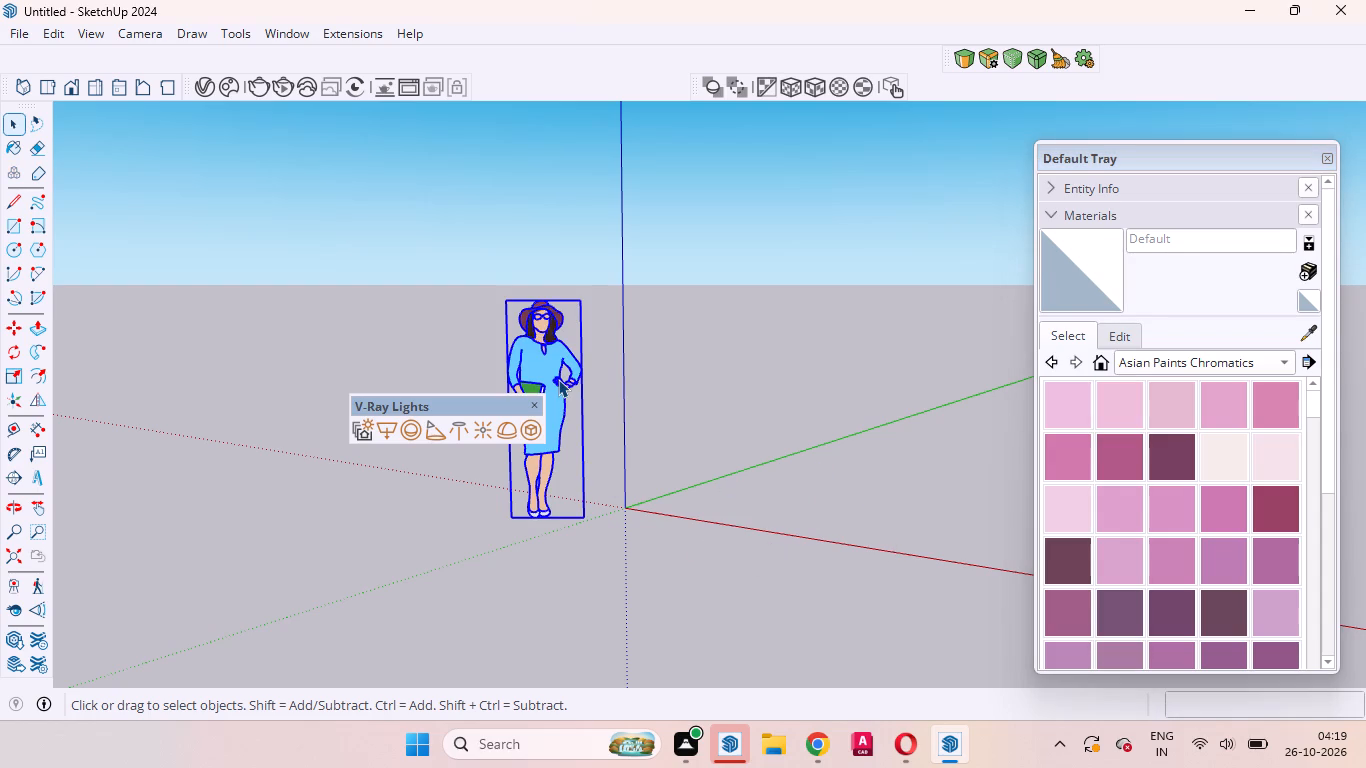
{"action": "key", "text": "Delete"}
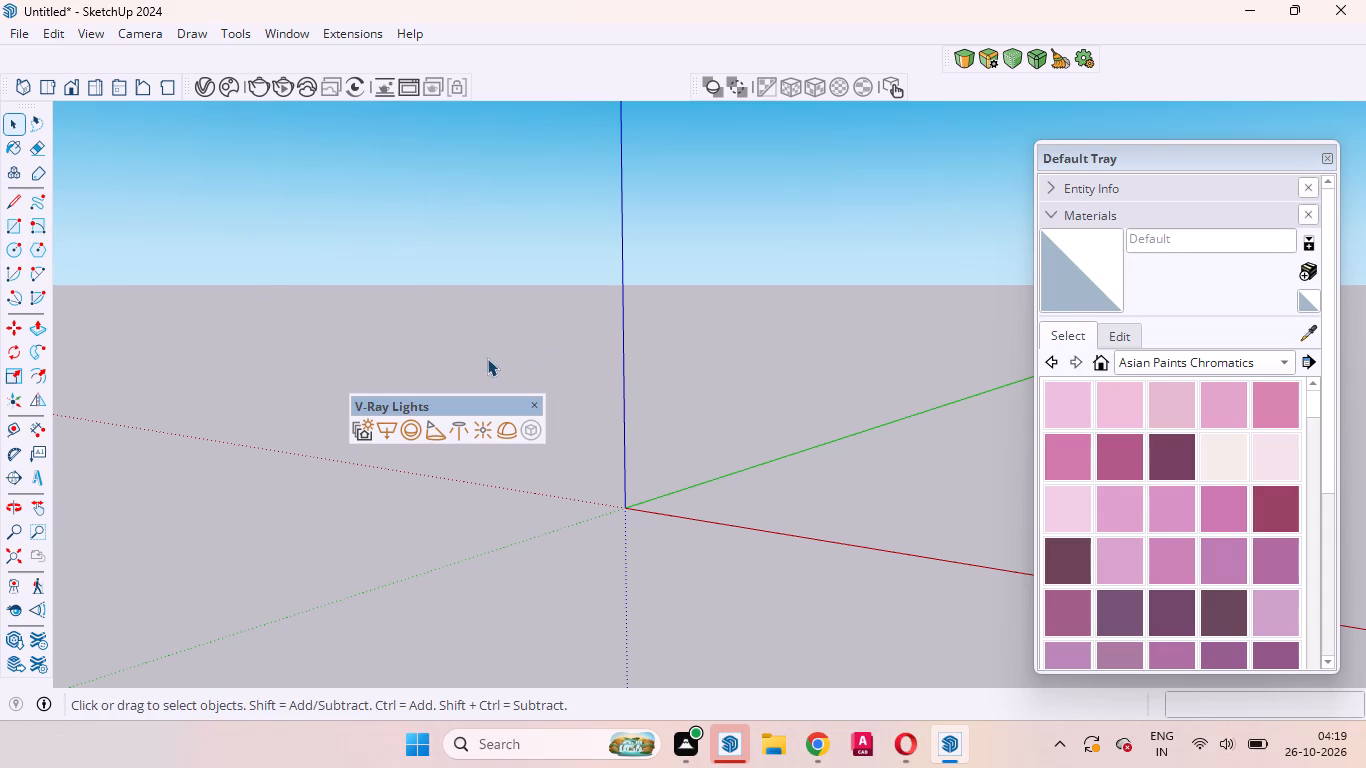
Move the floating V-Ray Lights palette away from the axes origin to clear the drawing area.
{"action": "scroll", "coordinate": [347, 327], "scroll_direction": "down", "scroll_amount": 9}
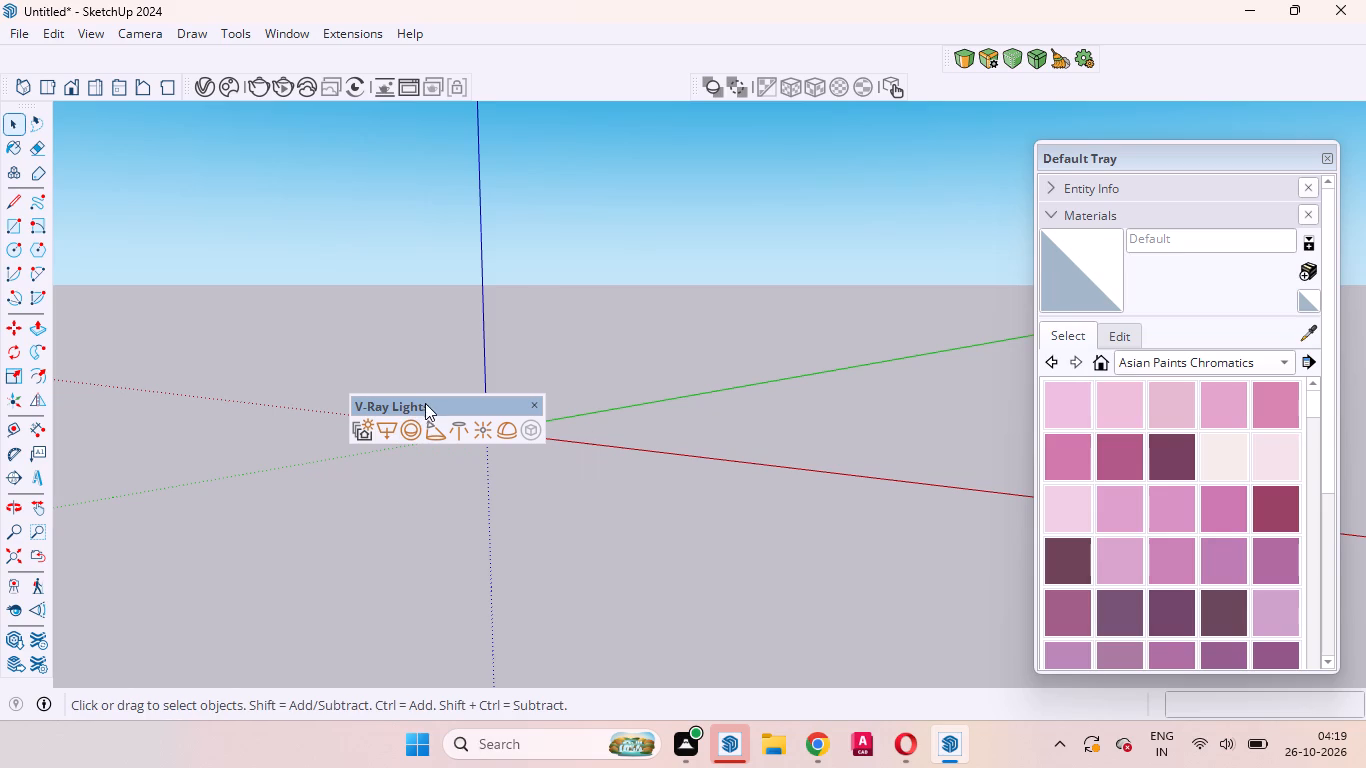
{"action": "left_click_drag", "start_coordinate": [428, 400], "coordinate": [271, 249]}
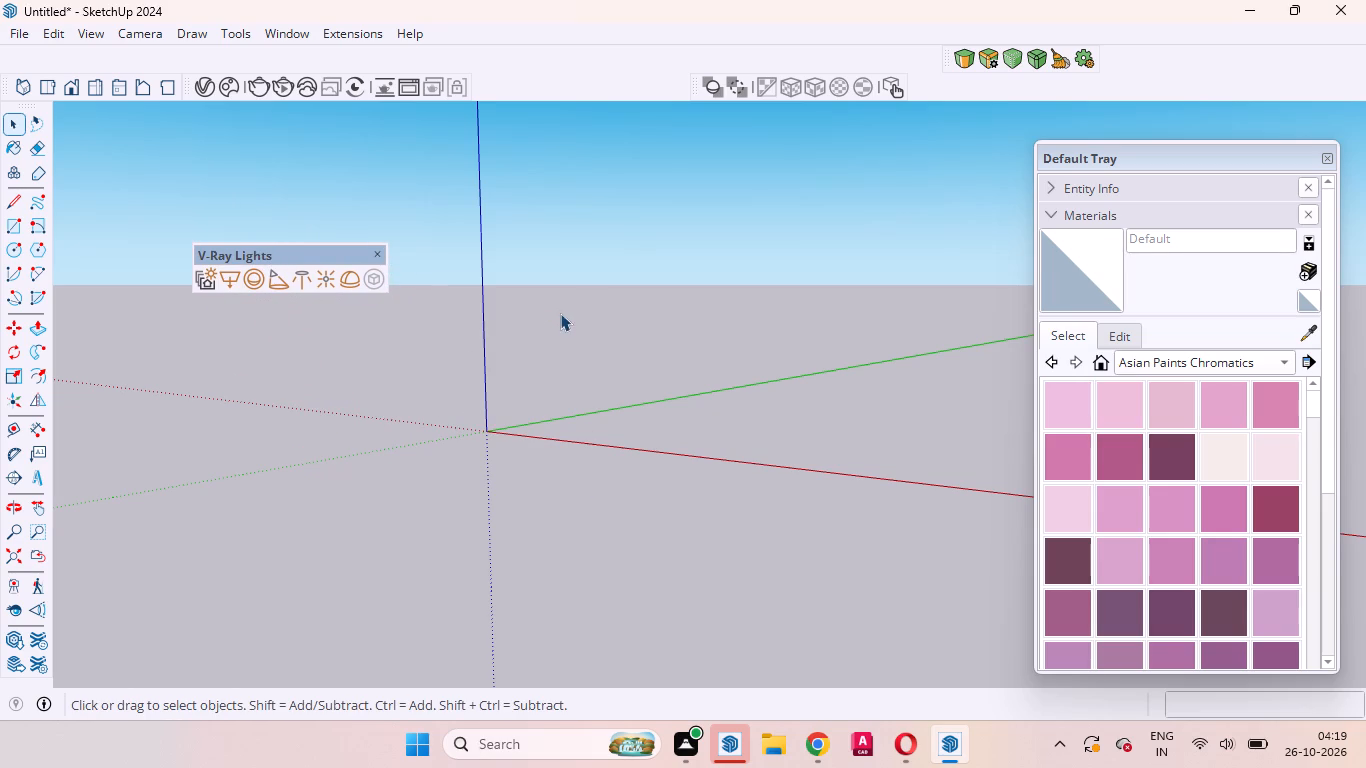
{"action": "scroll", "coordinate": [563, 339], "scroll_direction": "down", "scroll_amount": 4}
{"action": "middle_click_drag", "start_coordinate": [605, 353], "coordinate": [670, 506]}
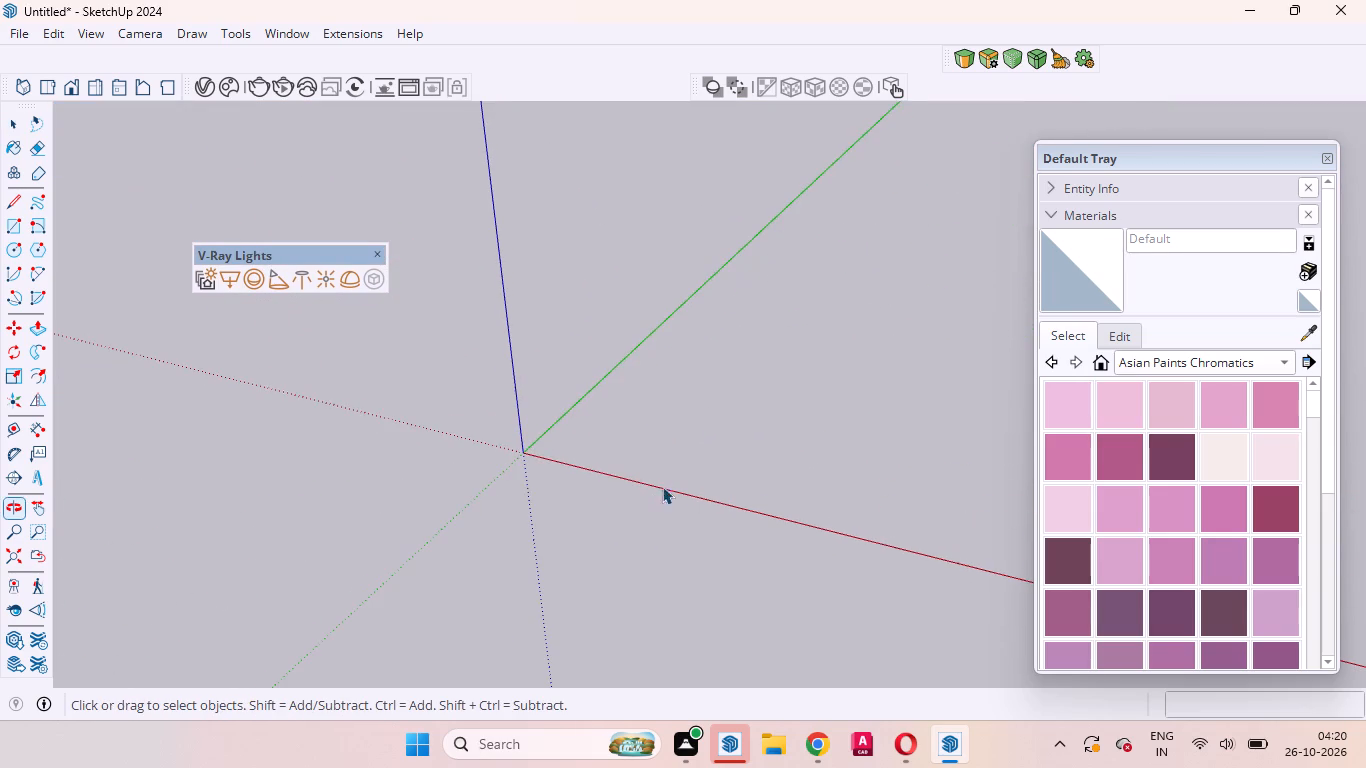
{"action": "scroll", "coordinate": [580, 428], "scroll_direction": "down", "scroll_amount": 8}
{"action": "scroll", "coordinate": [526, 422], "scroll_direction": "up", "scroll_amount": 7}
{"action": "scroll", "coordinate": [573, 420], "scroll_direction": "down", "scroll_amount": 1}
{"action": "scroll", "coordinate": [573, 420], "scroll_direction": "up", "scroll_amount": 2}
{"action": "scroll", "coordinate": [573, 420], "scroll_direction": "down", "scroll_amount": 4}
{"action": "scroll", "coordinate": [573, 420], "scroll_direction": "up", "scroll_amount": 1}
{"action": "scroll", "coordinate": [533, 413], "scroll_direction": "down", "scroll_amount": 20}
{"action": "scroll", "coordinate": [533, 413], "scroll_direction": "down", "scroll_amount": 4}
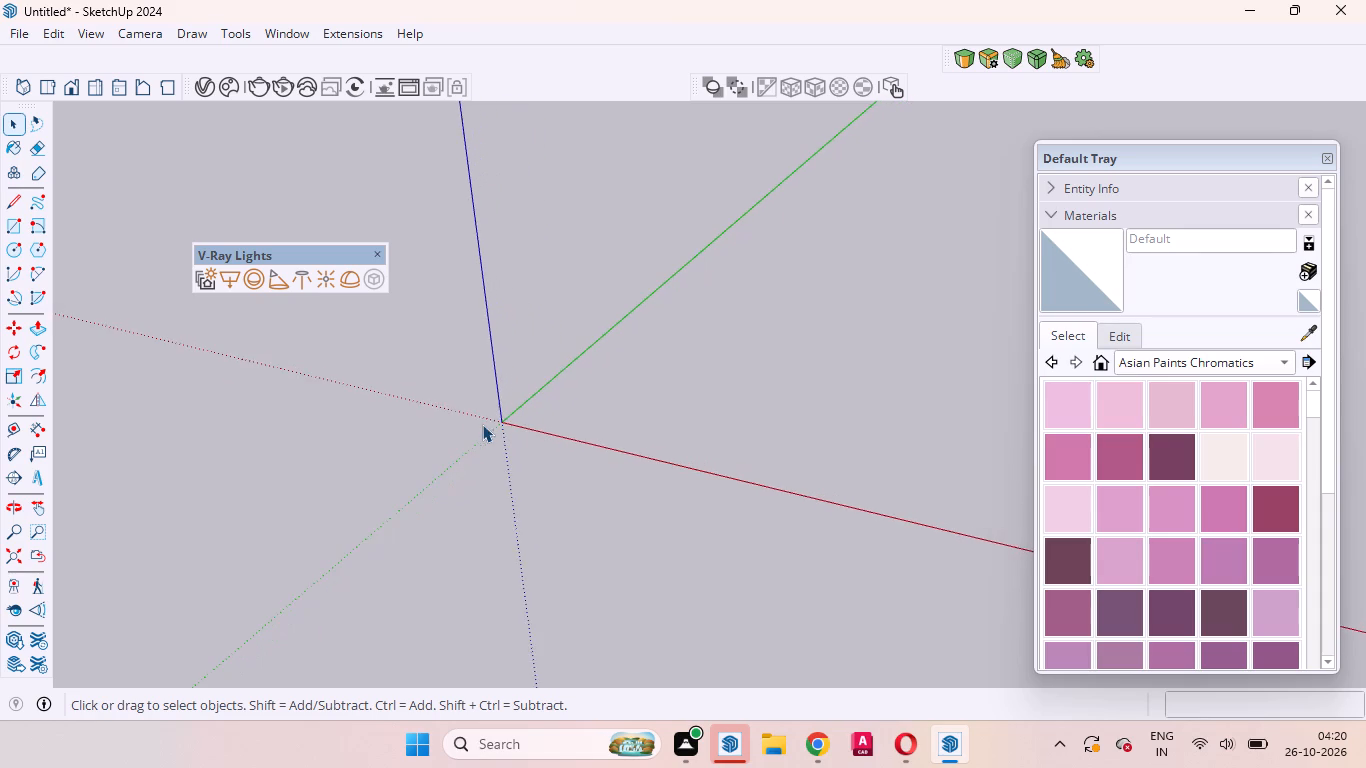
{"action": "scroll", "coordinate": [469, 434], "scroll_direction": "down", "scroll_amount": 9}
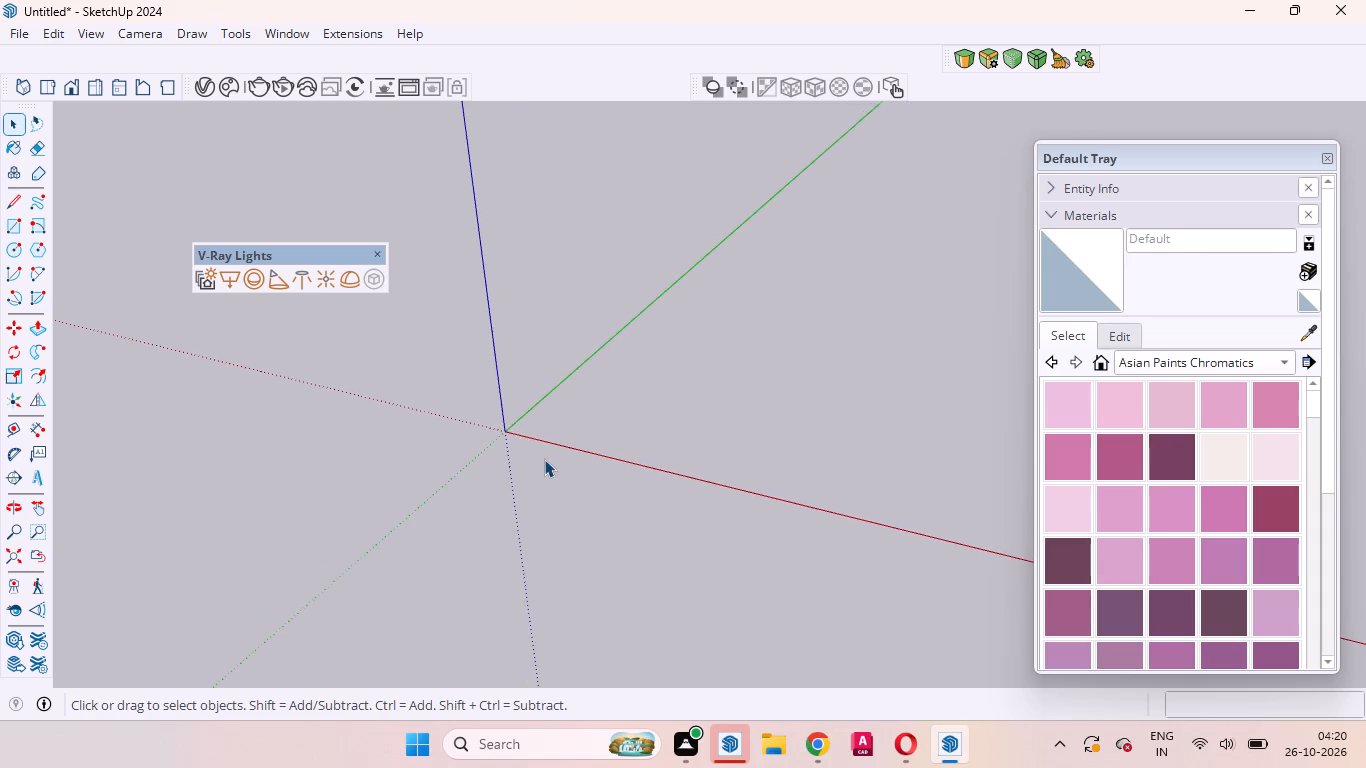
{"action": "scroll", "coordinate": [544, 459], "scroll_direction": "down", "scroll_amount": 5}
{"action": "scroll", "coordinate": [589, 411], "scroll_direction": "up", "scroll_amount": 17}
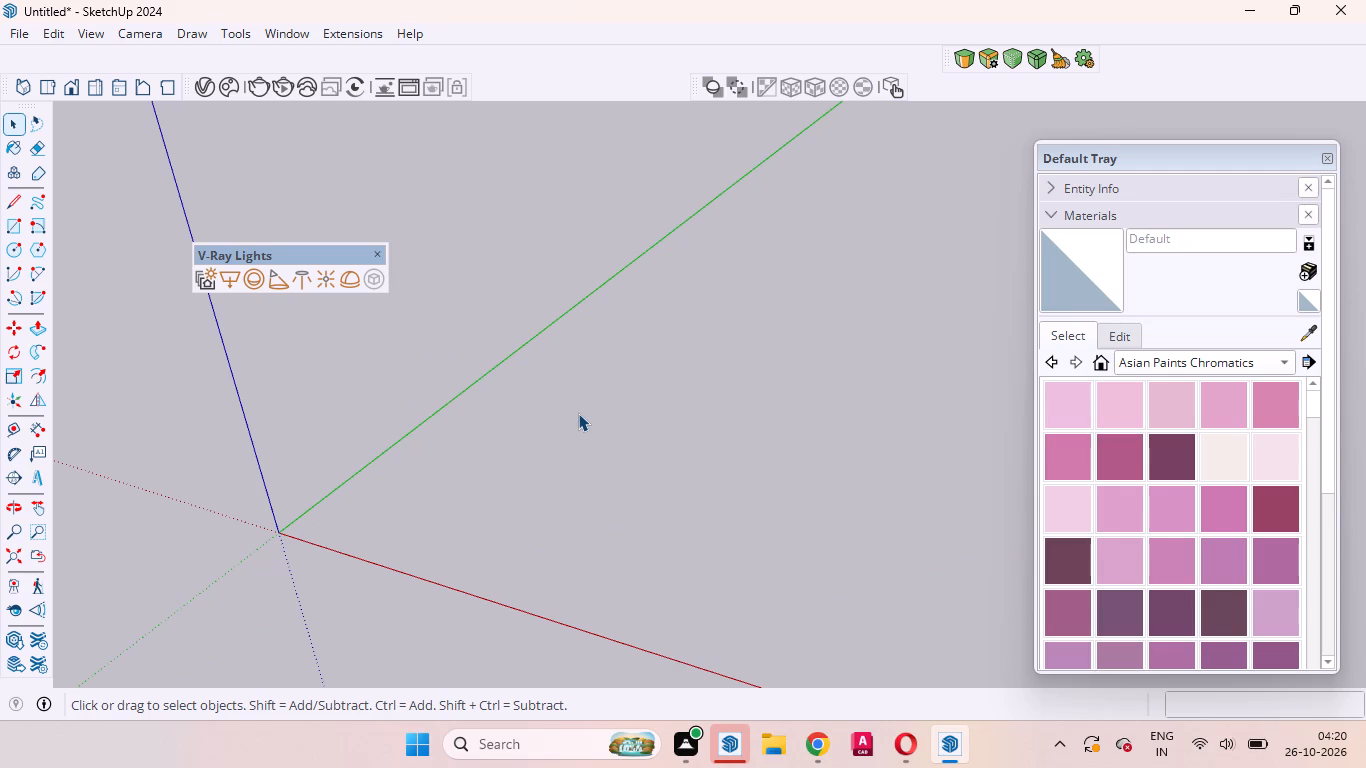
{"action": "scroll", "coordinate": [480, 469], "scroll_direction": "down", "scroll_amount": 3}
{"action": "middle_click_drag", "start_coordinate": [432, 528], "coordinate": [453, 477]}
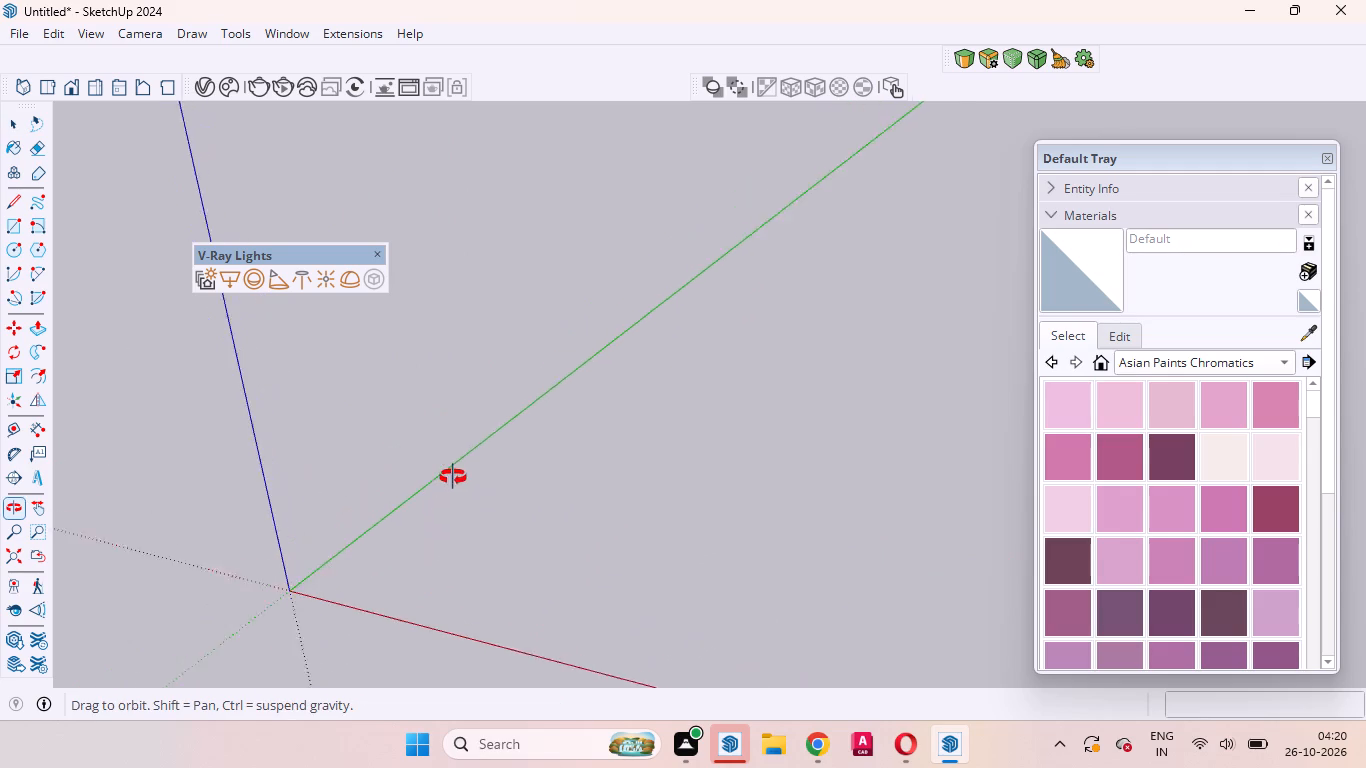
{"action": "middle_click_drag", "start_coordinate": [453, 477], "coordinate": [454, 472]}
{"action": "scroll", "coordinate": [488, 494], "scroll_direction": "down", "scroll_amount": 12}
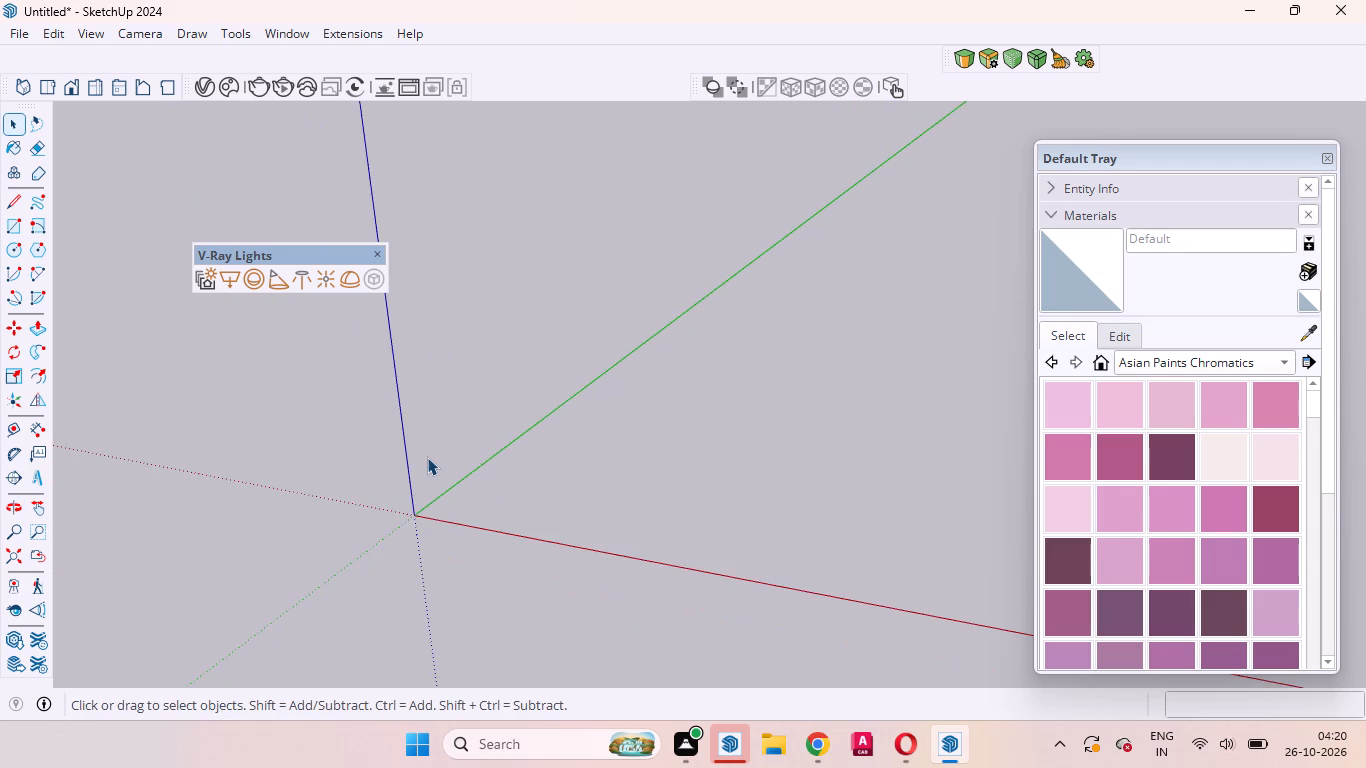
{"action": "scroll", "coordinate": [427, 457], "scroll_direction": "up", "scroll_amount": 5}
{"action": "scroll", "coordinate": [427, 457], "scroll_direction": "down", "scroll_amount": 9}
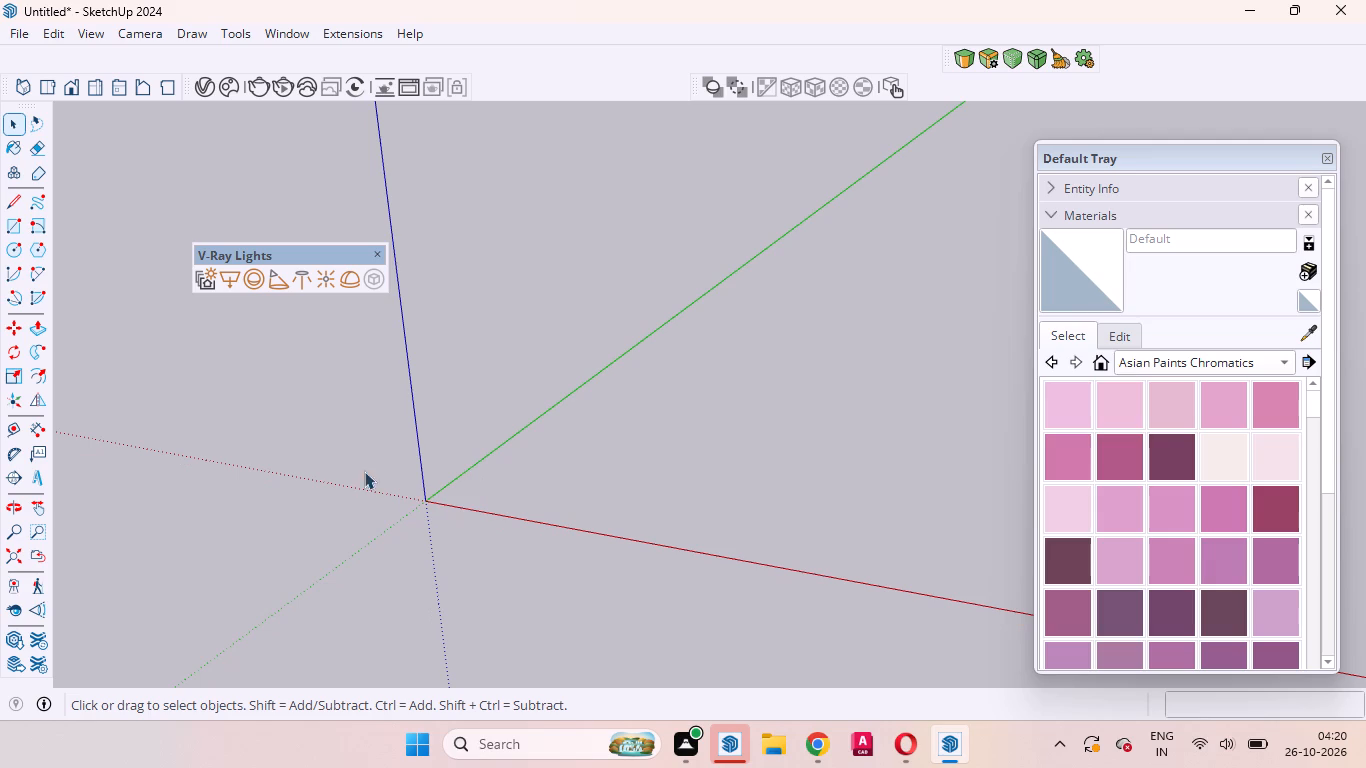
Draw a 40' by 40' square on the ground plane close to the origin, between the red and green axes.
{"action": "left_click", "coordinate": [6, 223]}
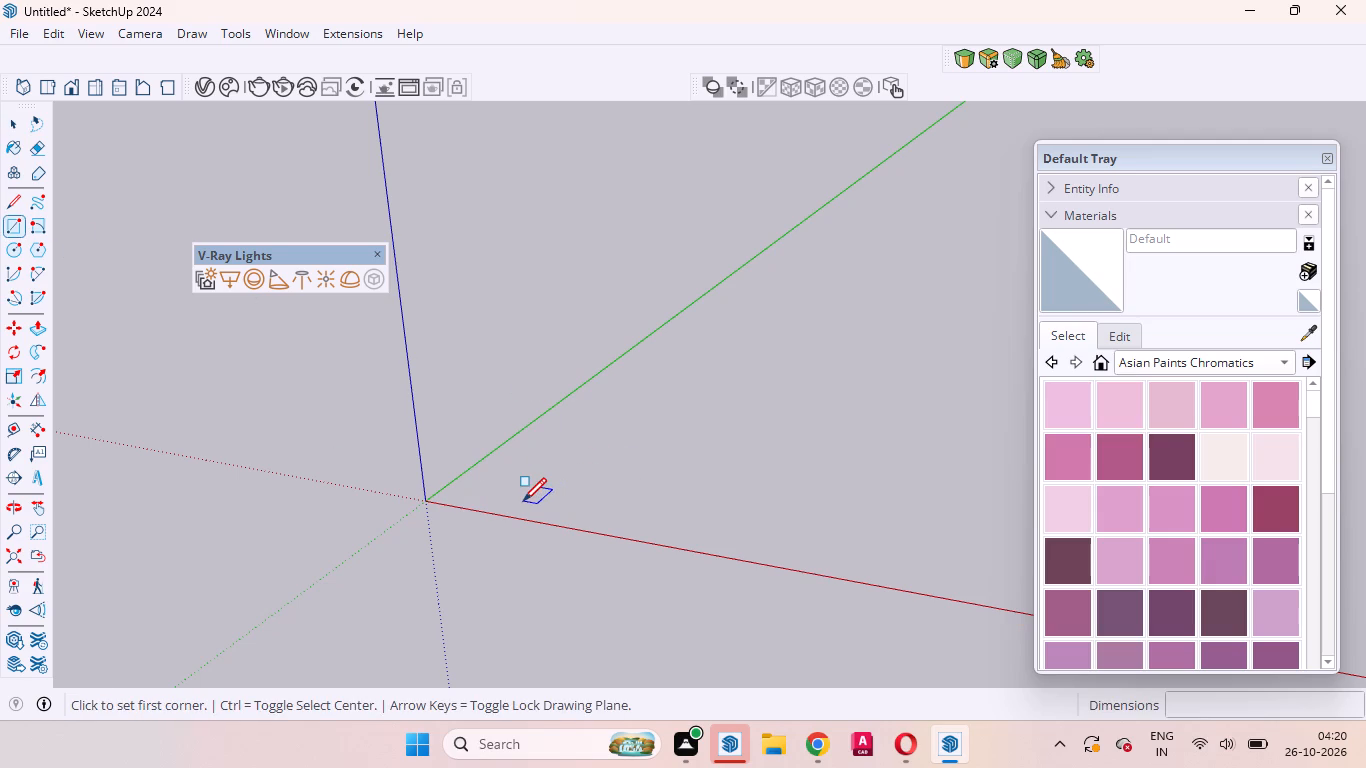
{"action": "left_click", "coordinate": [457, 493]}
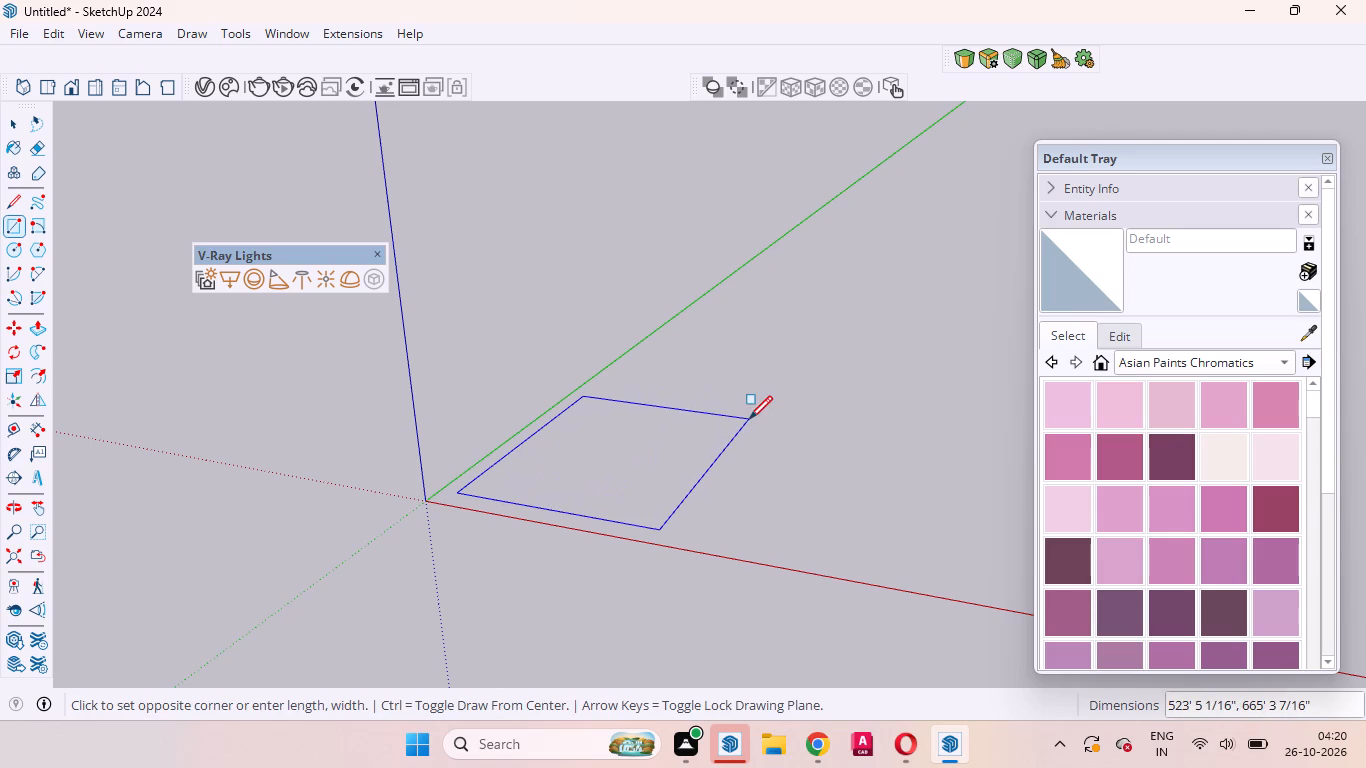
{"action": "type", "text": "40"}
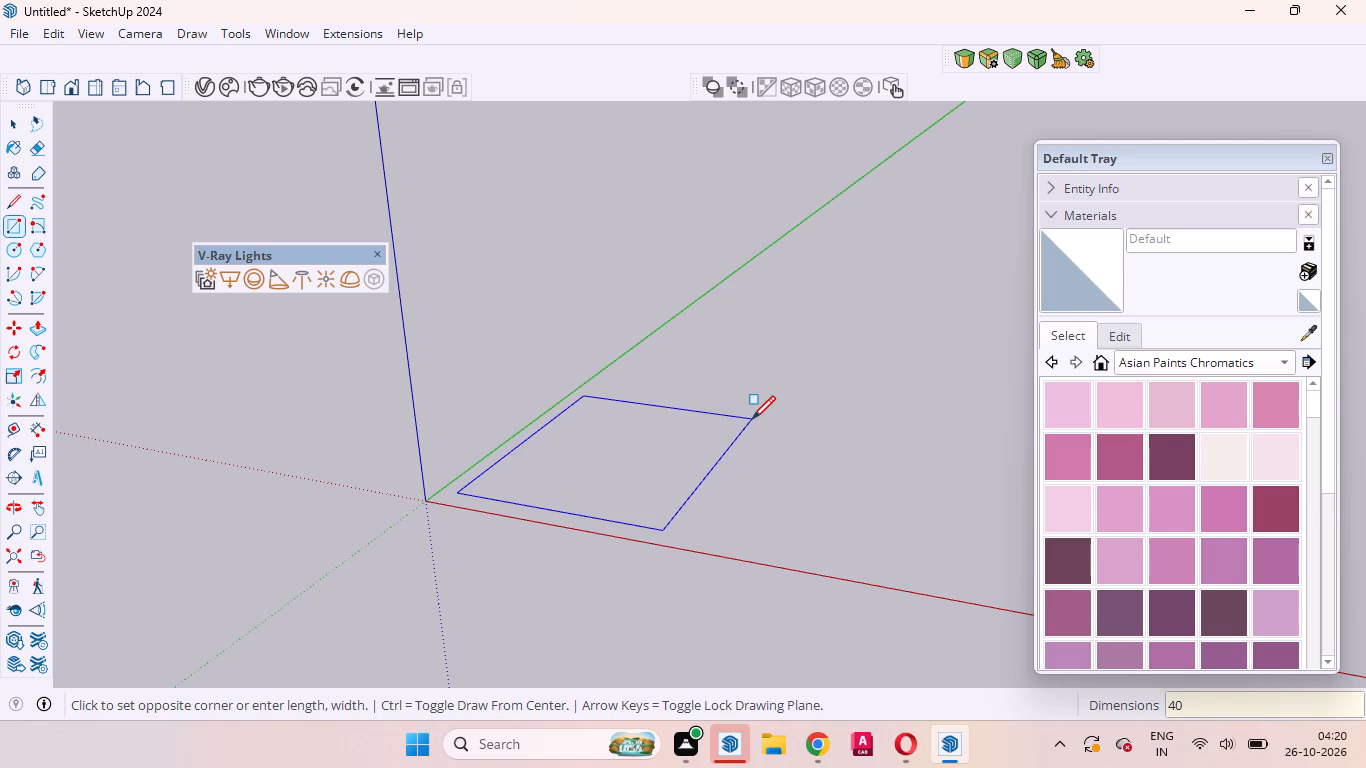
{"action": "key", "text": "period"}
{"action": "key", "text": "BackSpace"}
{"action": "key", "text": "apostrophe"}
{"action": "key", "text": "comma"}
{"action": "key", "text": "4"}
{"action": "key", "text": "0"}
{"action": "key", "text": "period"}
{"action": "key", "text": "BackSpace"}
{"action": "key", "text": "apostrophe"}
{"action": "key", "text": "Return"}
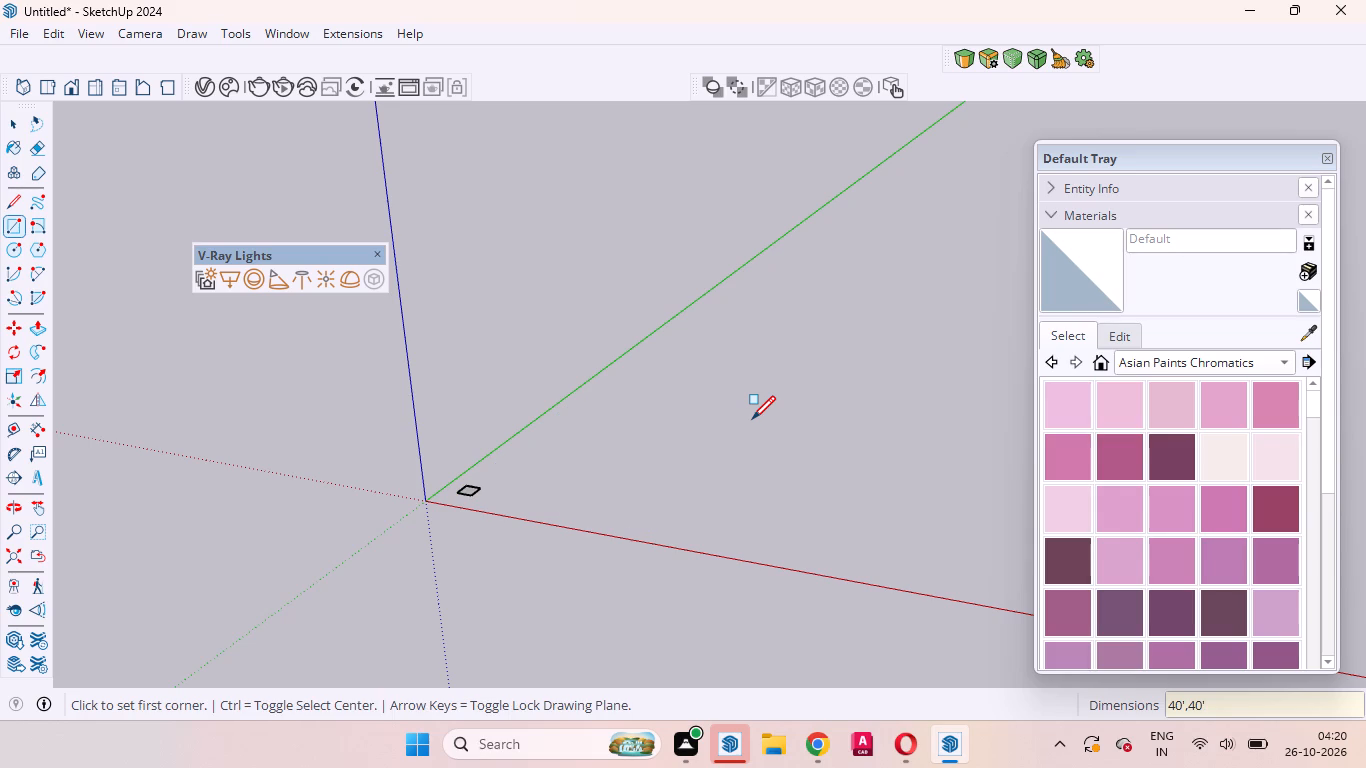
{"action": "key", "text": "space"}
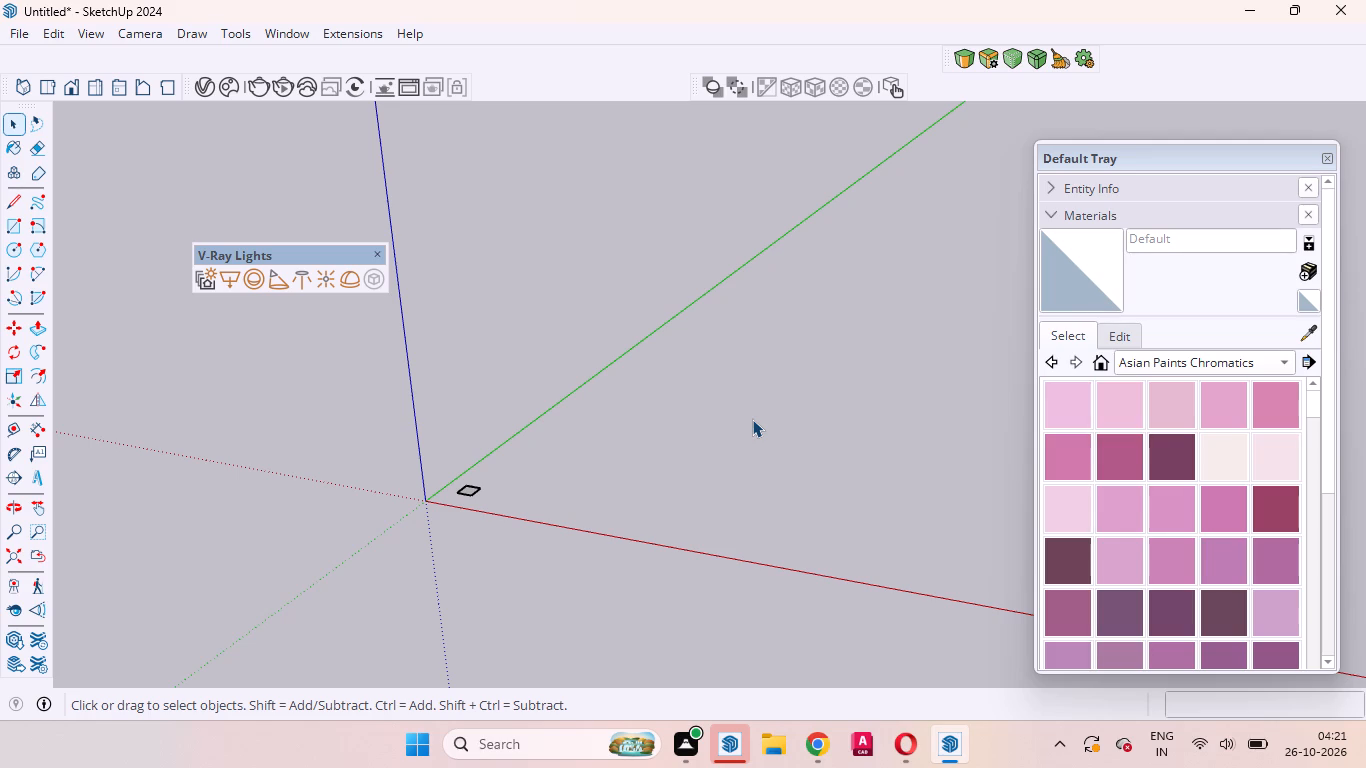
Select the whole square, face and edges, and move it by its corner nearest the origin onto the origin.
{"action": "scroll", "coordinate": [752, 419], "scroll_direction": "up", "scroll_amount": 1}
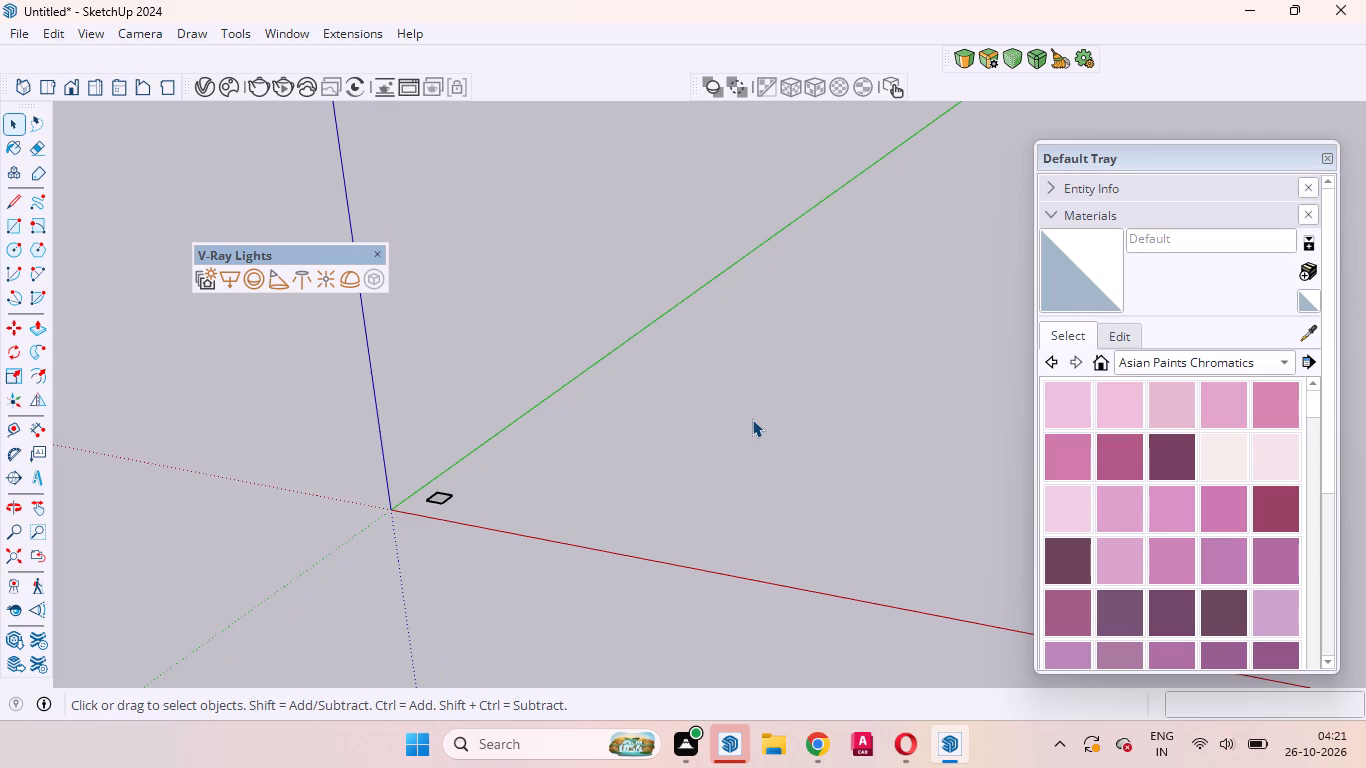
{"action": "scroll", "coordinate": [752, 419], "scroll_direction": "down", "scroll_amount": 7}
{"action": "scroll", "coordinate": [752, 419], "scroll_direction": "up", "scroll_amount": 1}
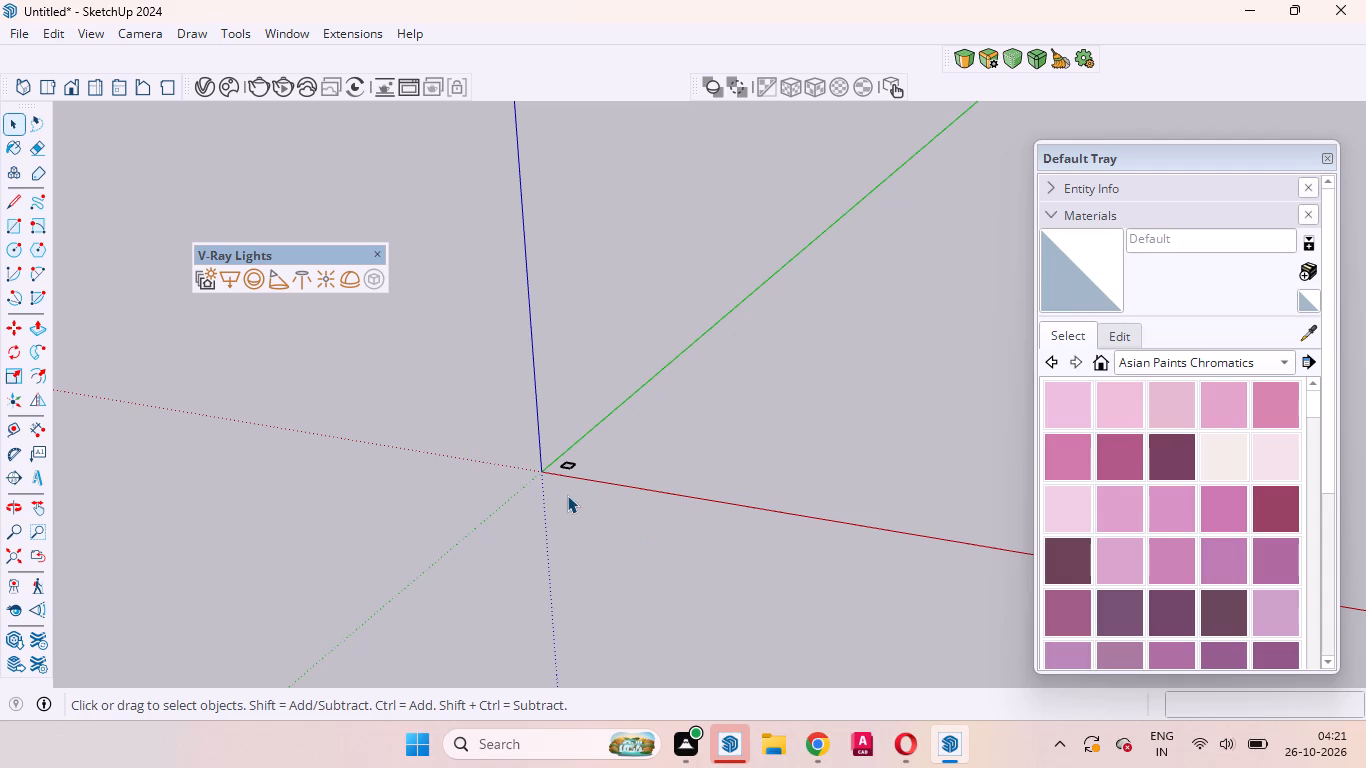
{"action": "scroll", "coordinate": [567, 484], "scroll_direction": "up", "scroll_amount": 5}
{"action": "scroll", "coordinate": [545, 425], "scroll_direction": "up", "scroll_amount": 16}
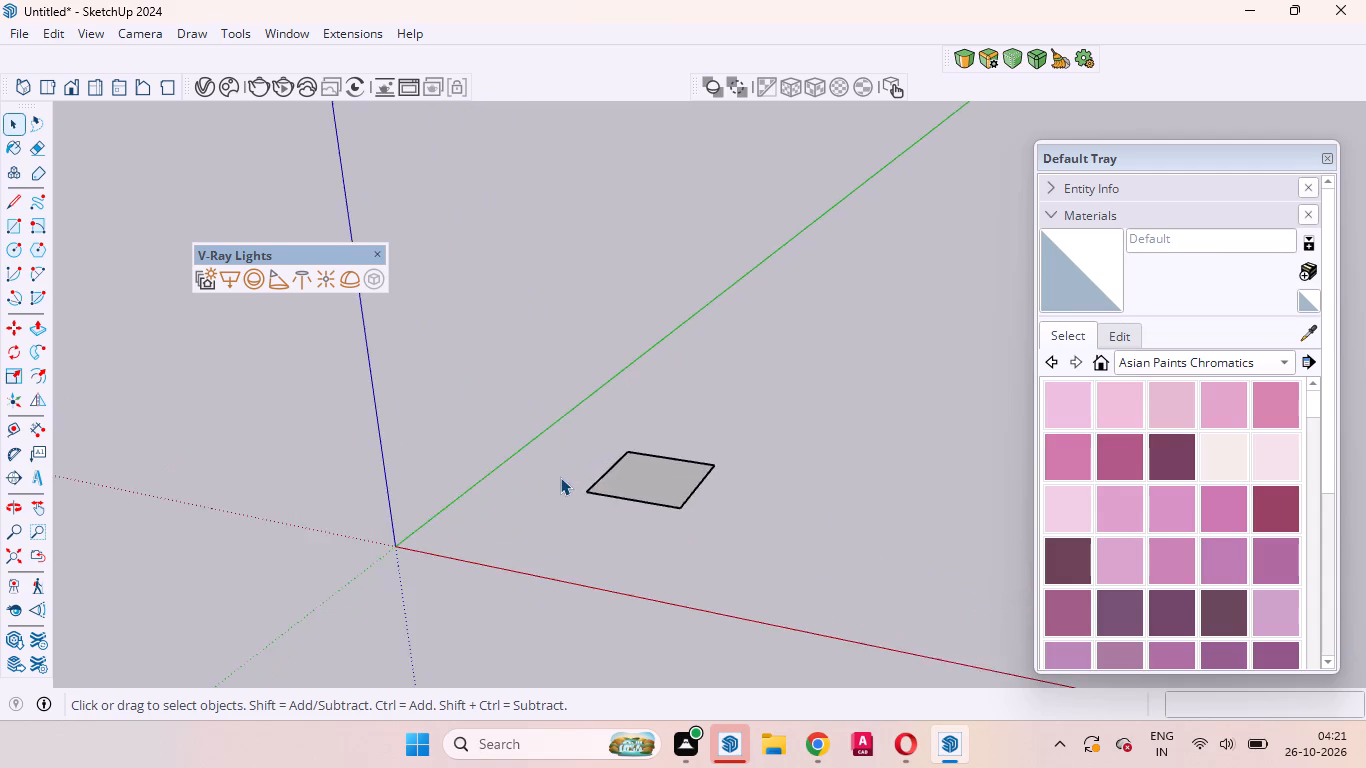
{"action": "scroll", "coordinate": [560, 477], "scroll_direction": "up", "scroll_amount": 8}
{"action": "middle_click_drag", "start_coordinate": [563, 494], "coordinate": [642, 568]}
{"action": "scroll", "coordinate": [641, 465], "scroll_direction": "down", "scroll_amount": 8}
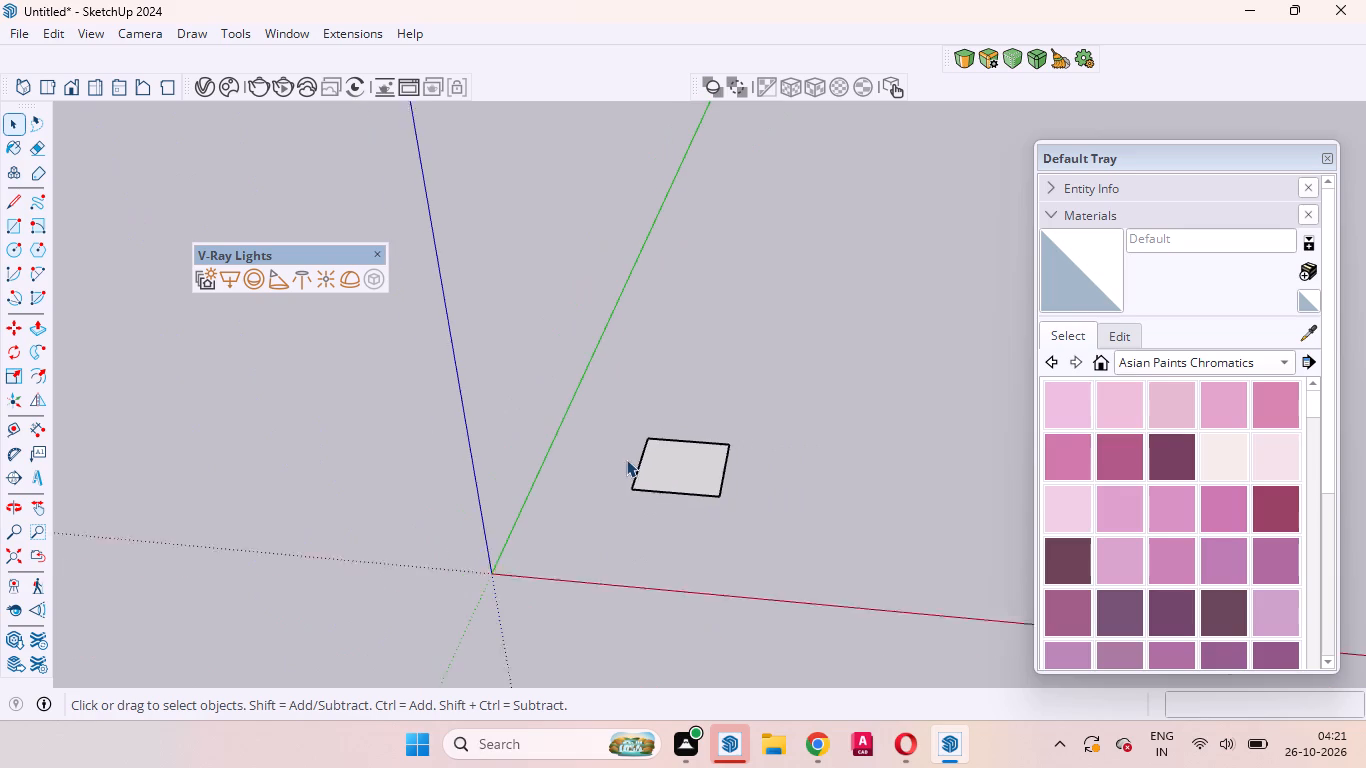
{"action": "left_click_drag", "start_coordinate": [740, 515], "coordinate": [641, 415]}
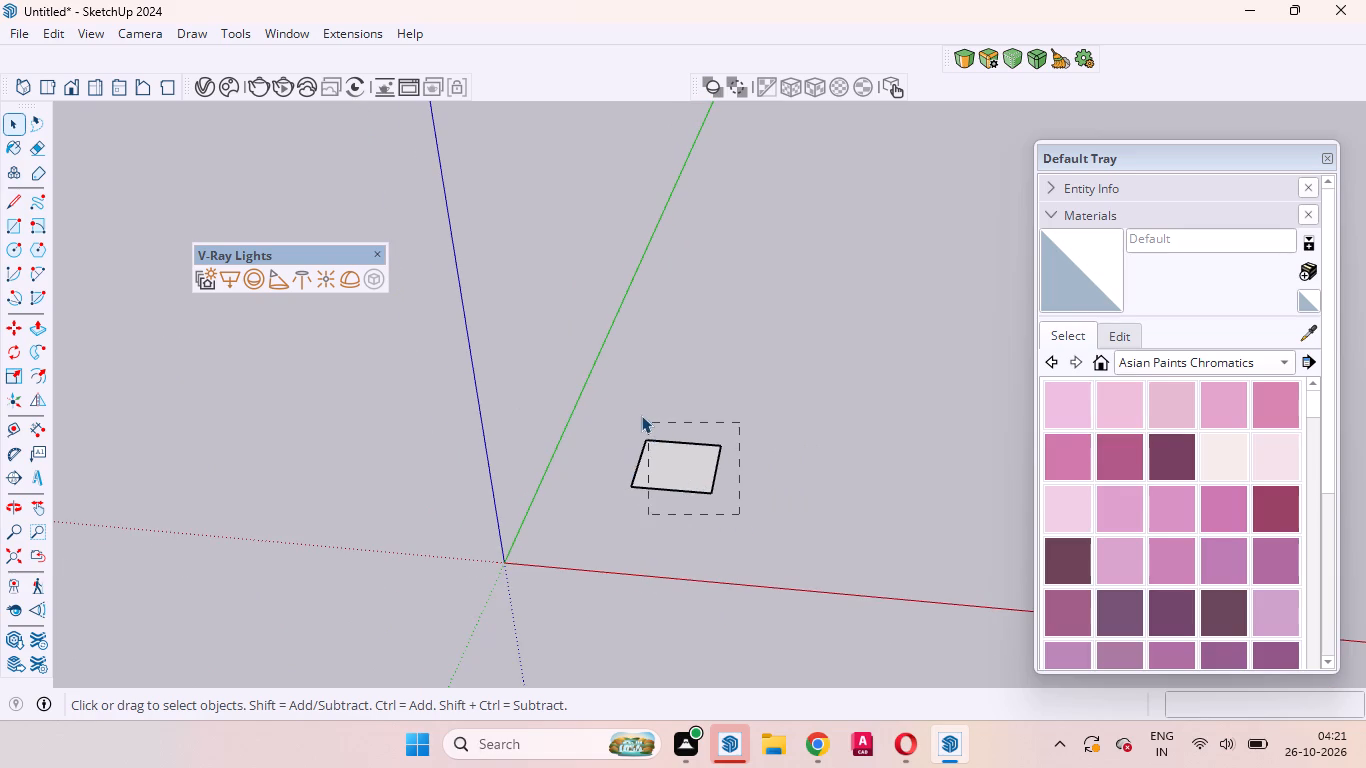
{"action": "left_click_drag", "start_coordinate": [641, 415], "coordinate": [607, 399]}
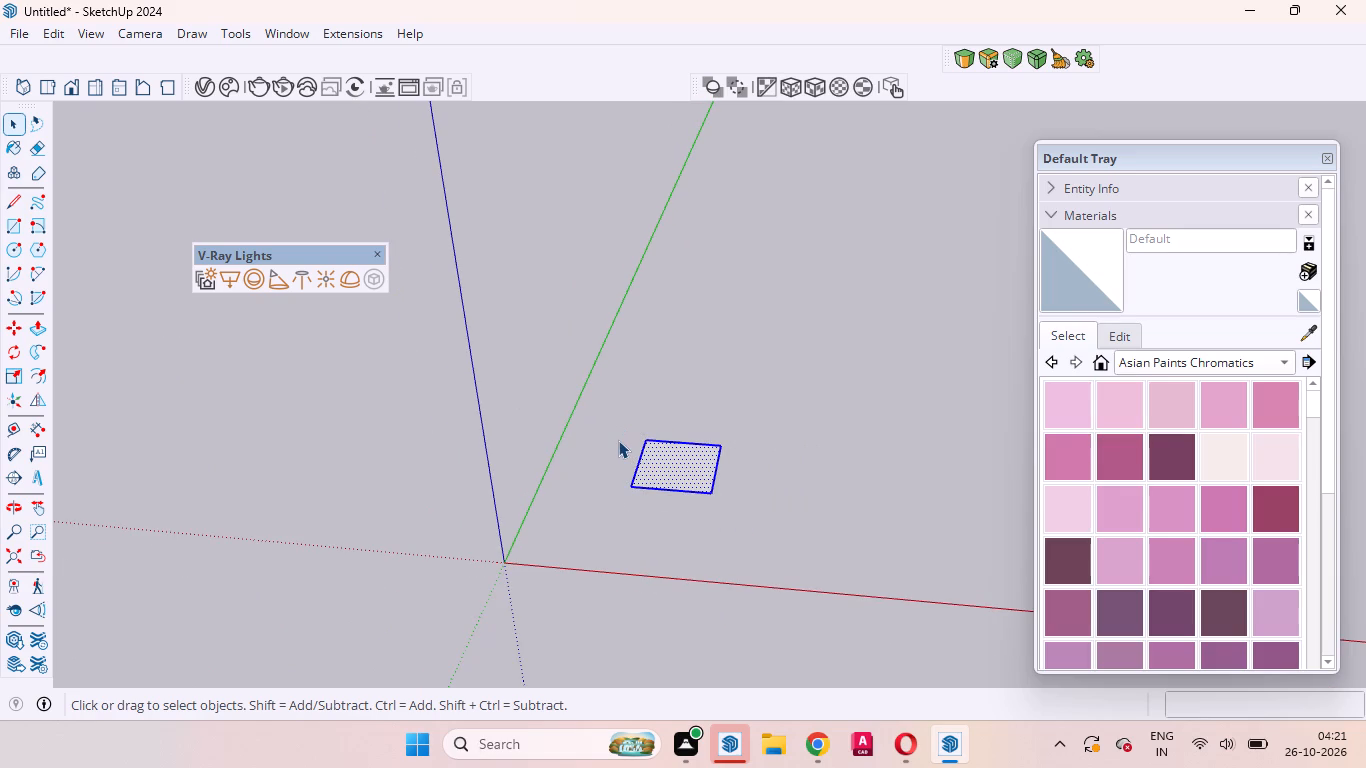
{"action": "key", "text": "m"}
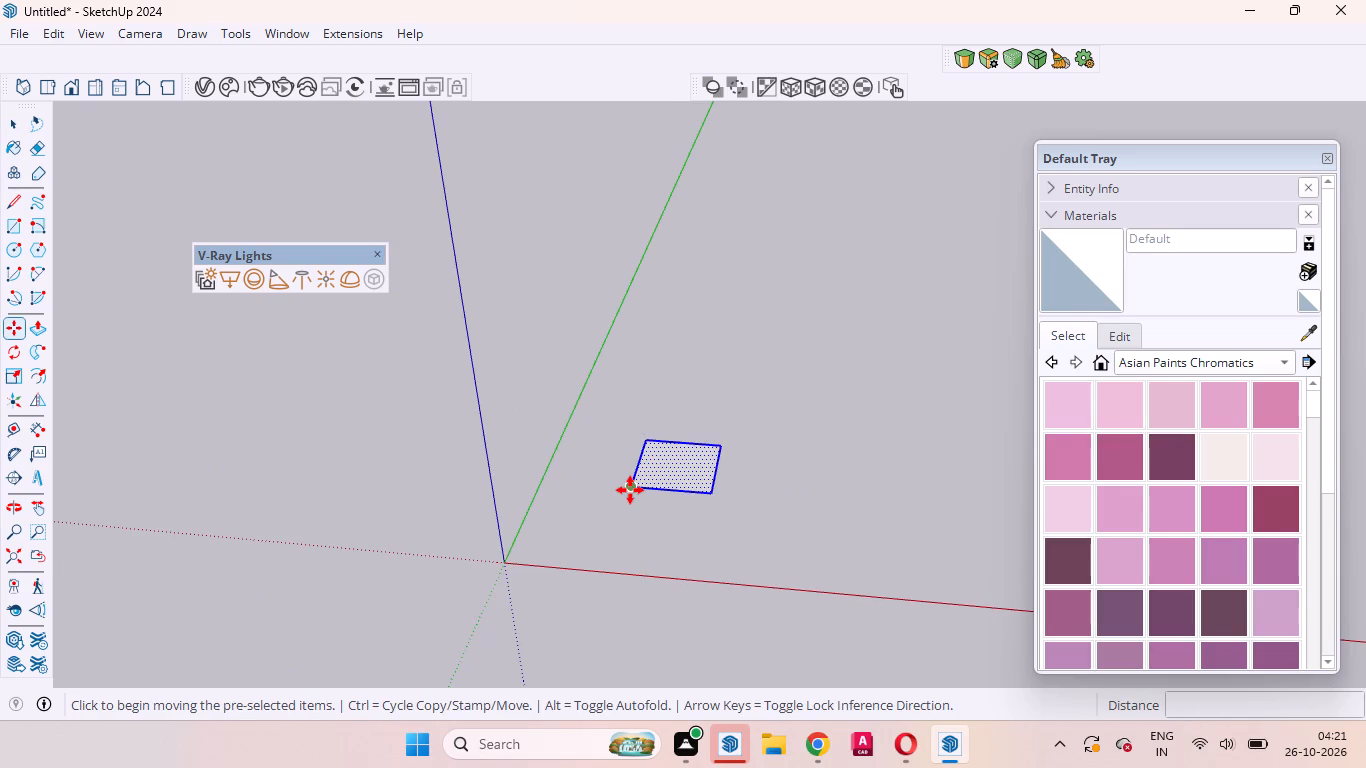
{"action": "left_click", "coordinate": [630, 490]}
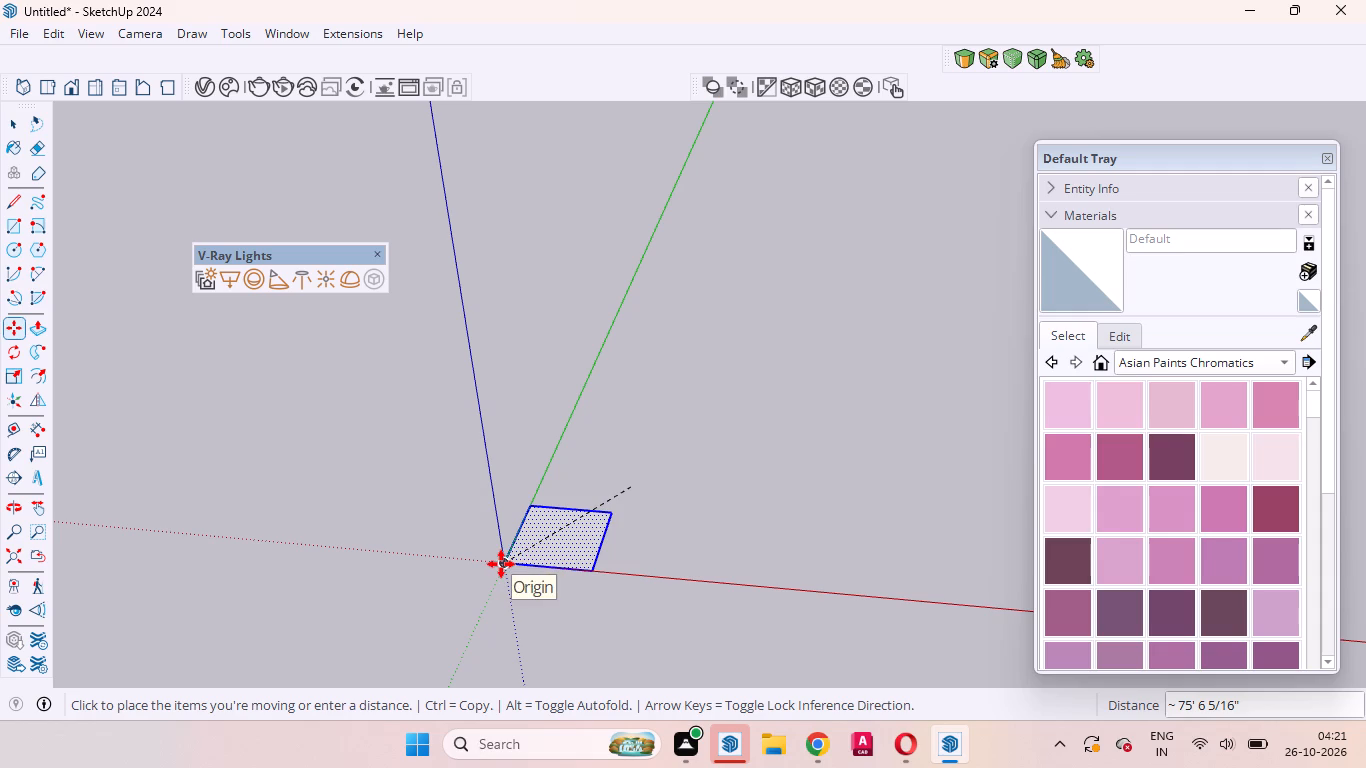
{"action": "left_click", "coordinate": [501, 564]}
Move the selected square about 5' 4 1/2" along the red axis, away from the origin.
{"action": "left_click", "coordinate": [501, 564]}
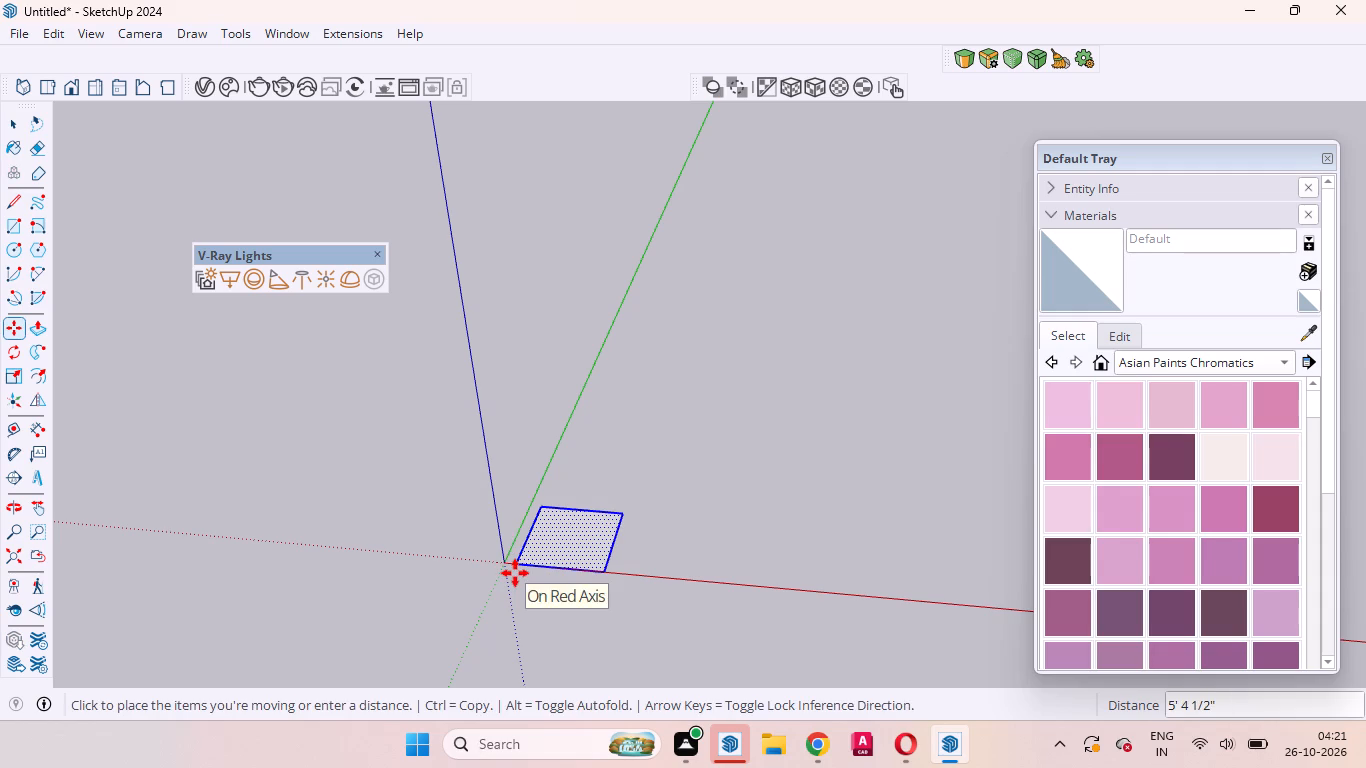
{"action": "left_click", "coordinate": [515, 573]}
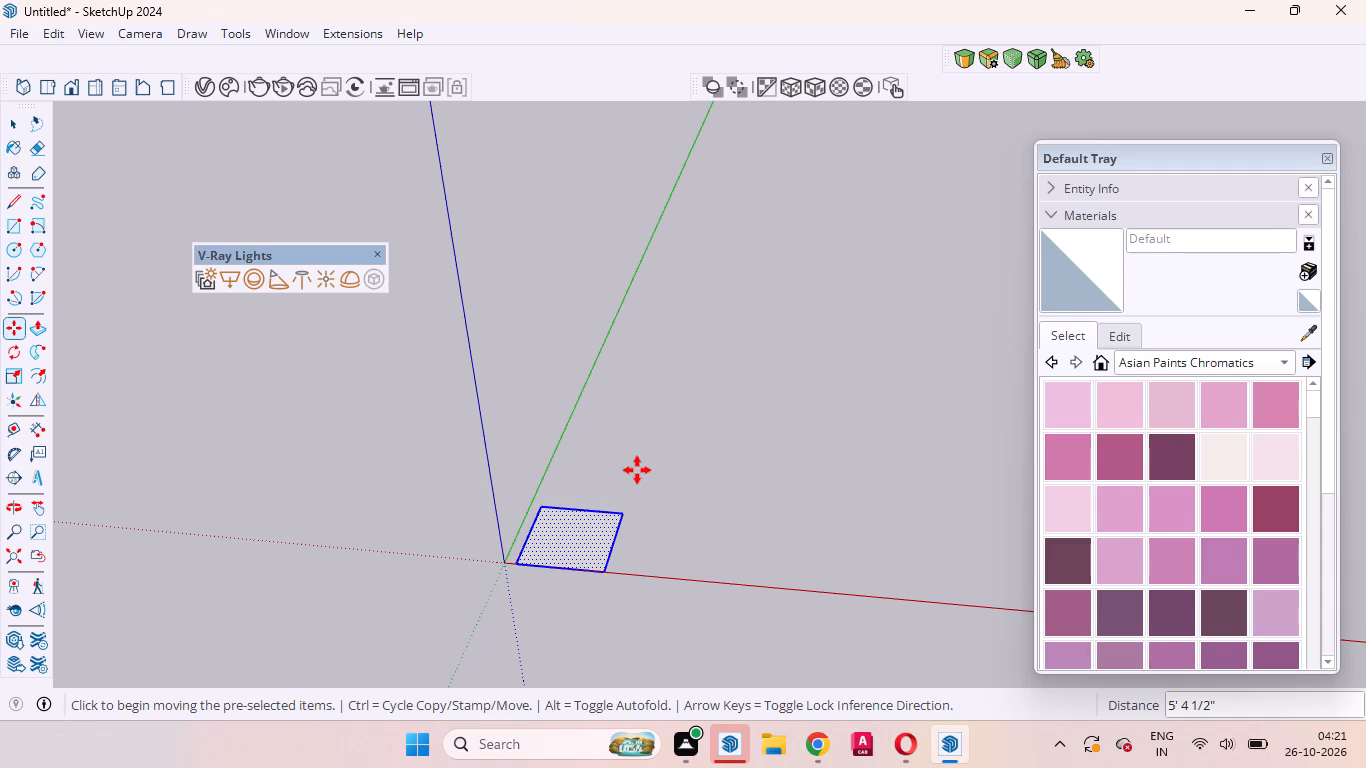
{"action": "key", "text": "space"}
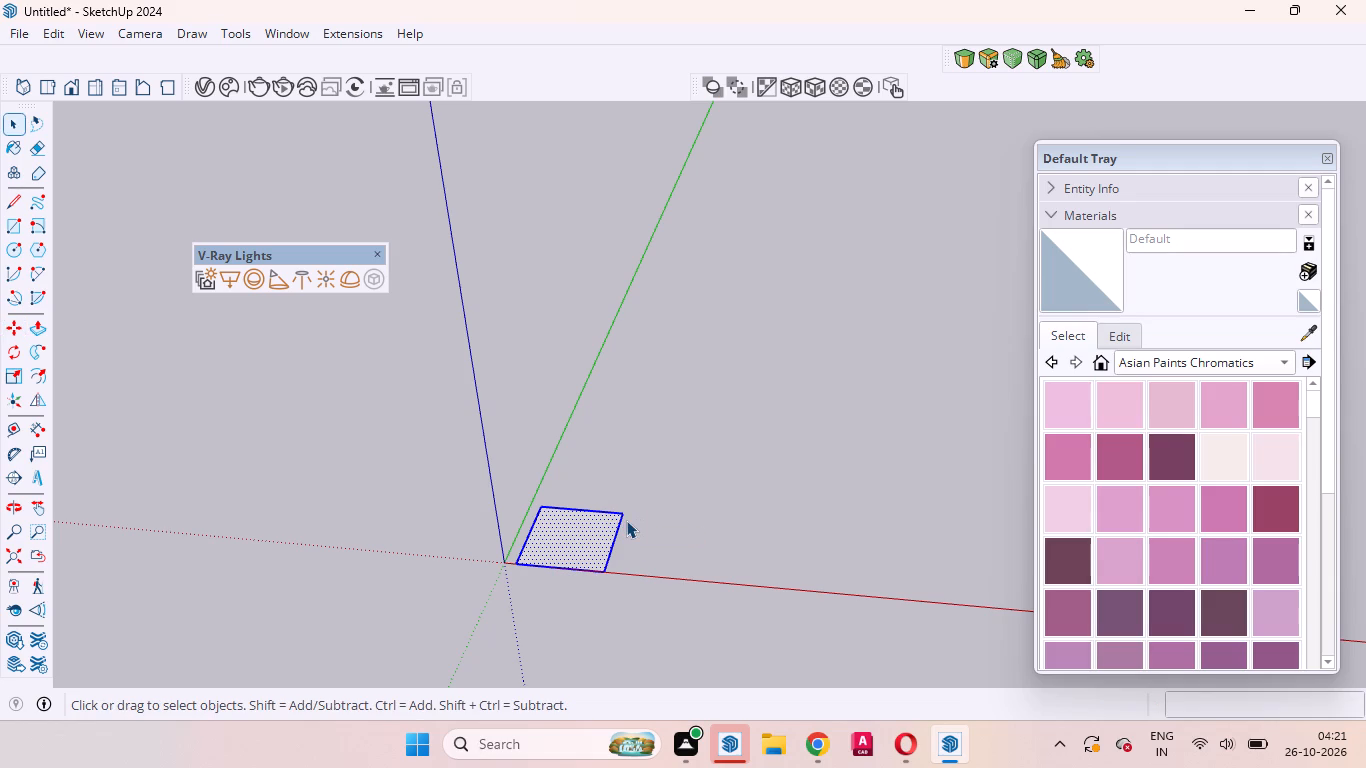
{"action": "scroll", "coordinate": [489, 512], "scroll_direction": "up", "scroll_amount": 1}
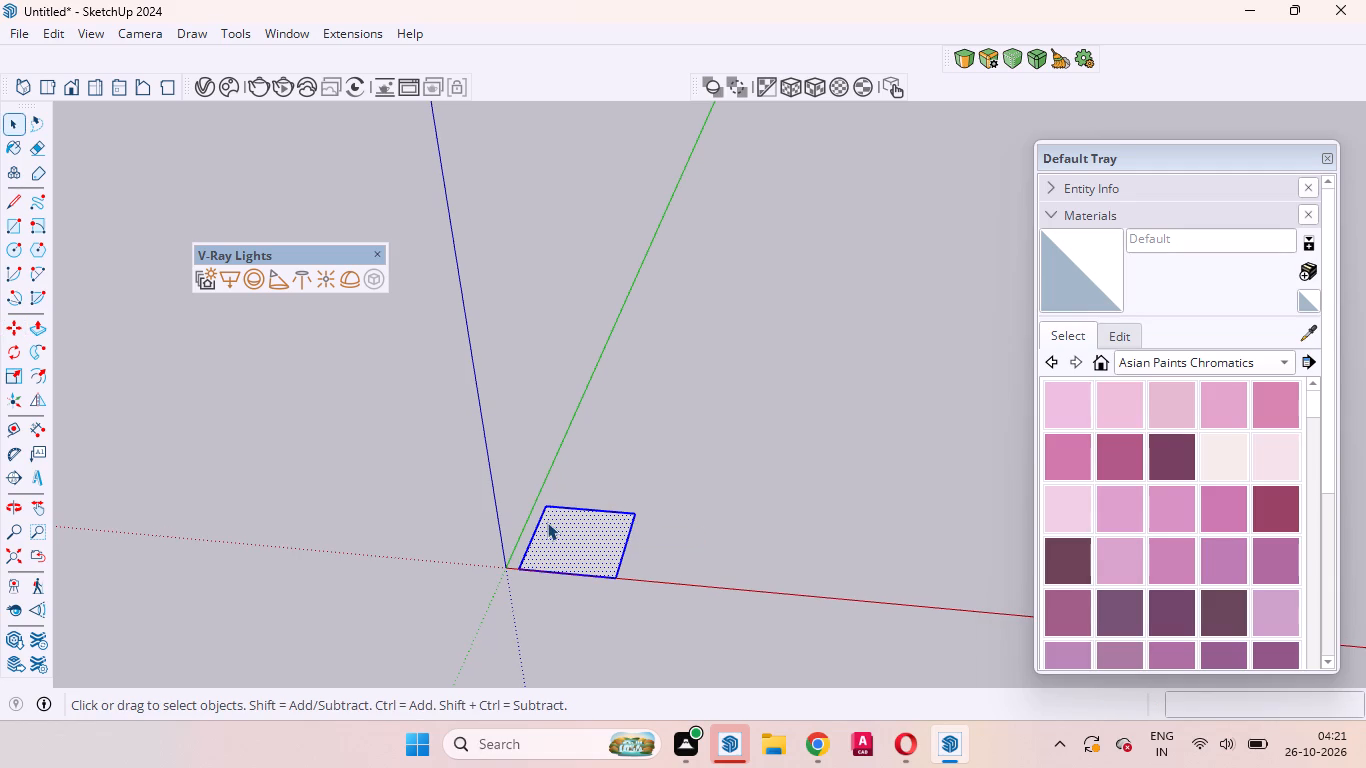
Push/Pull the 40' by 40' square upward by 6" to form a thin slab.
{"action": "scroll", "coordinate": [568, 533], "scroll_direction": "up", "scroll_amount": 5}
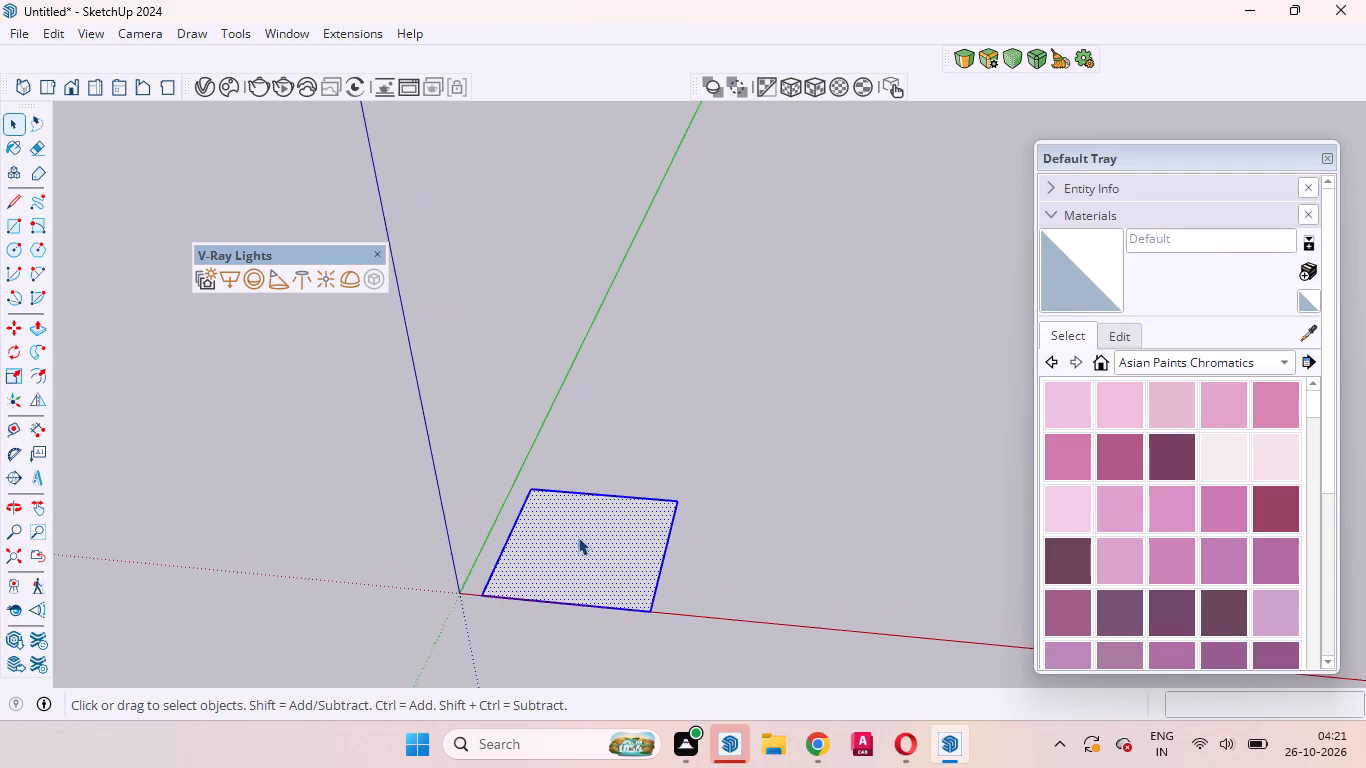
{"action": "scroll", "coordinate": [578, 538], "scroll_direction": "up", "scroll_amount": 5}
{"action": "scroll", "coordinate": [618, 529], "scroll_direction": "down", "scroll_amount": 4}
{"action": "key", "text": "p"}
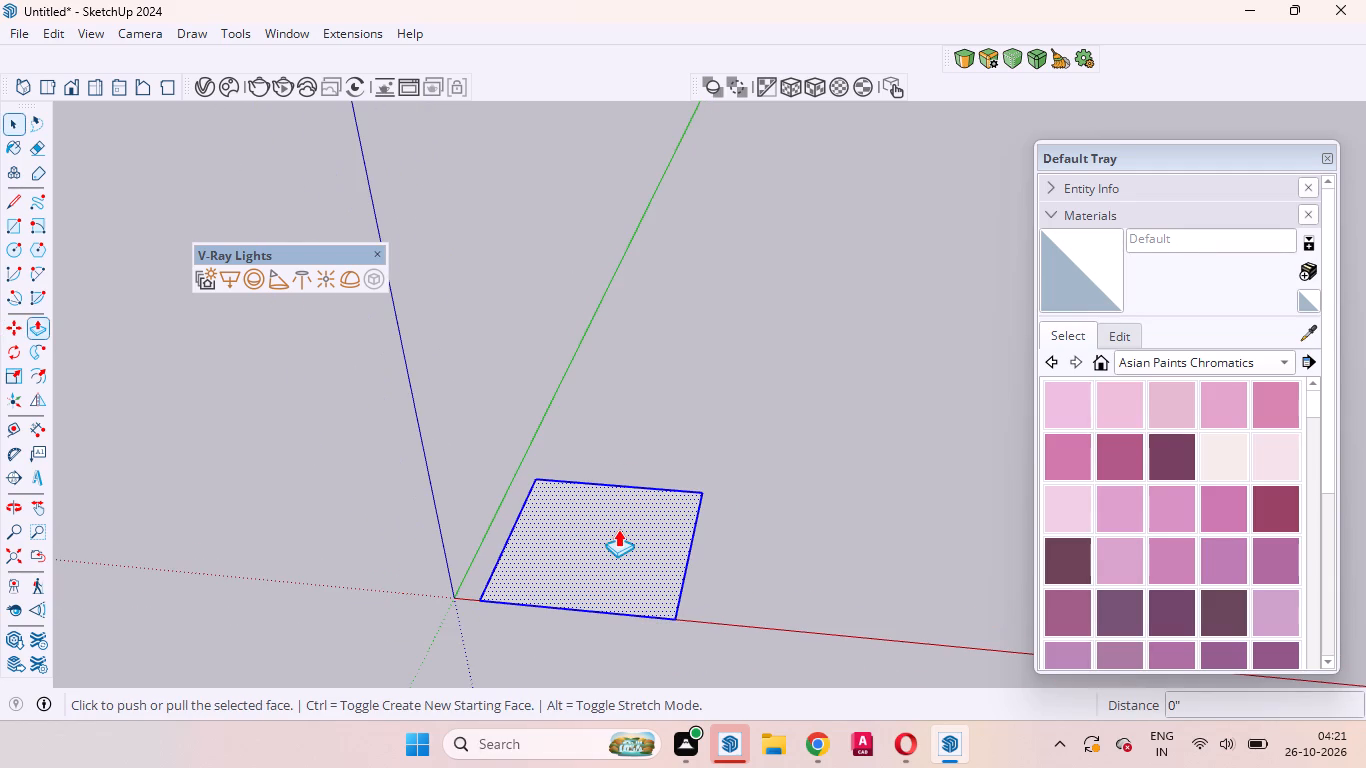
{"action": "left_click_drag", "start_coordinate": [617, 533], "coordinate": [609, 509]}
{"action": "key", "text": "6"}
{"action": "key", "text": "Return"}
{"action": "key", "text": "space"}
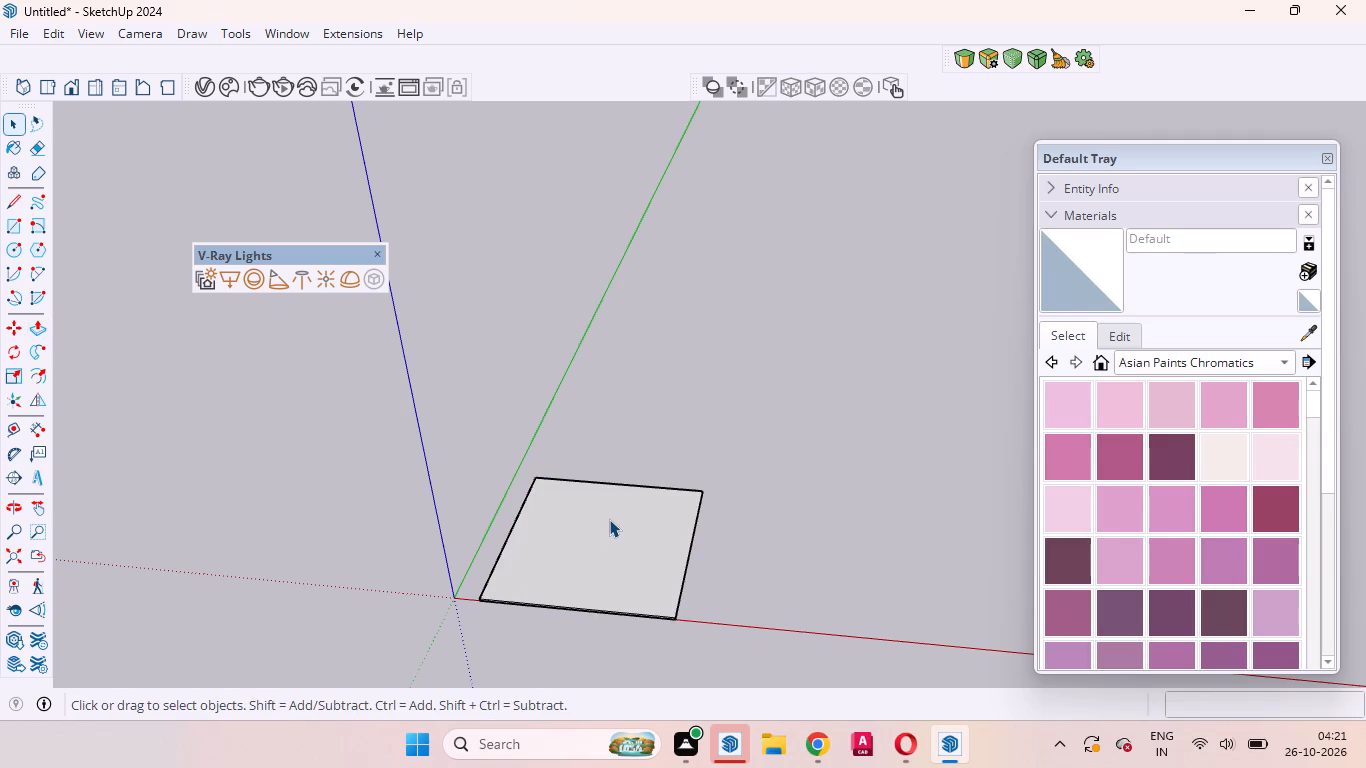
Examine the extruded slab from low and high viewing angles, including its thin side faces.
{"action": "scroll", "coordinate": [559, 634], "scroll_direction": "up", "scroll_amount": 9}
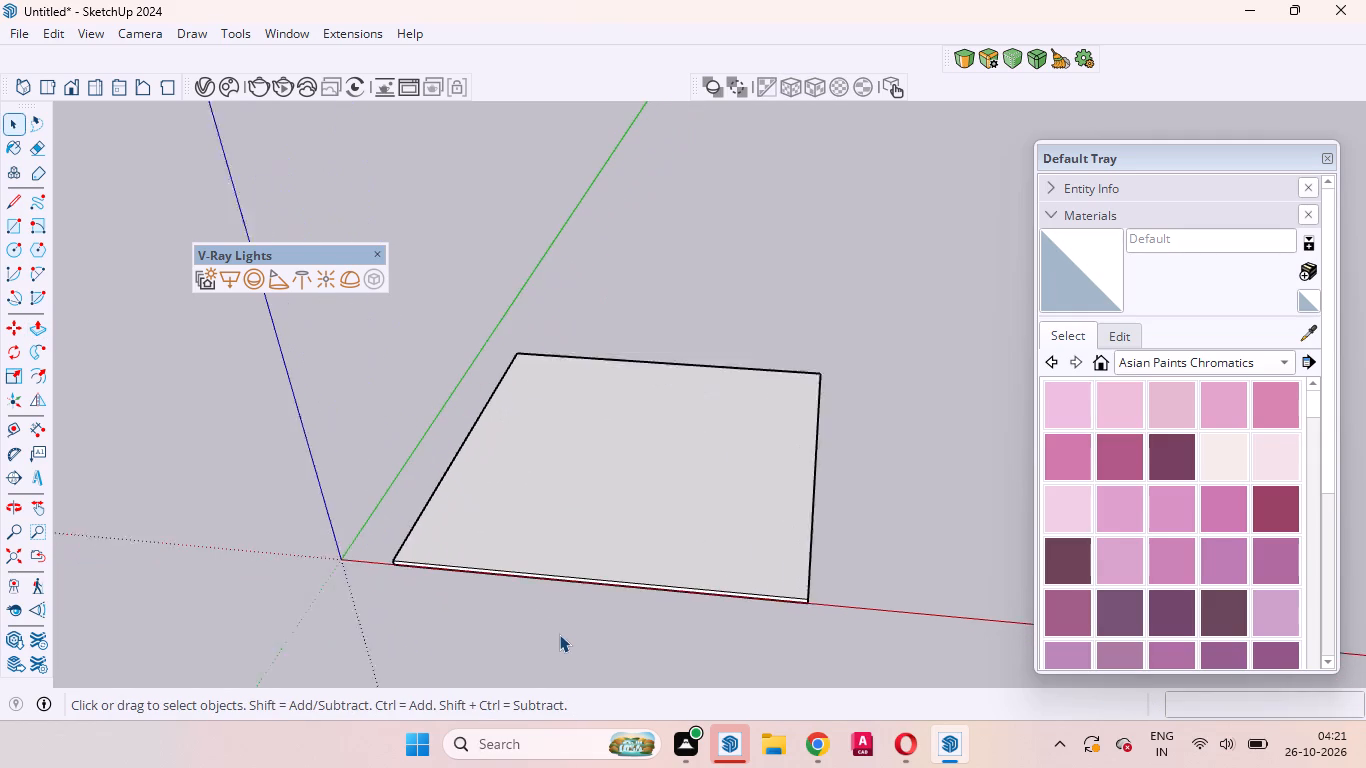
{"action": "middle_click", "coordinate": [543, 617]}
{"action": "scroll", "coordinate": [543, 617], "scroll_direction": "up", "scroll_amount": 1}
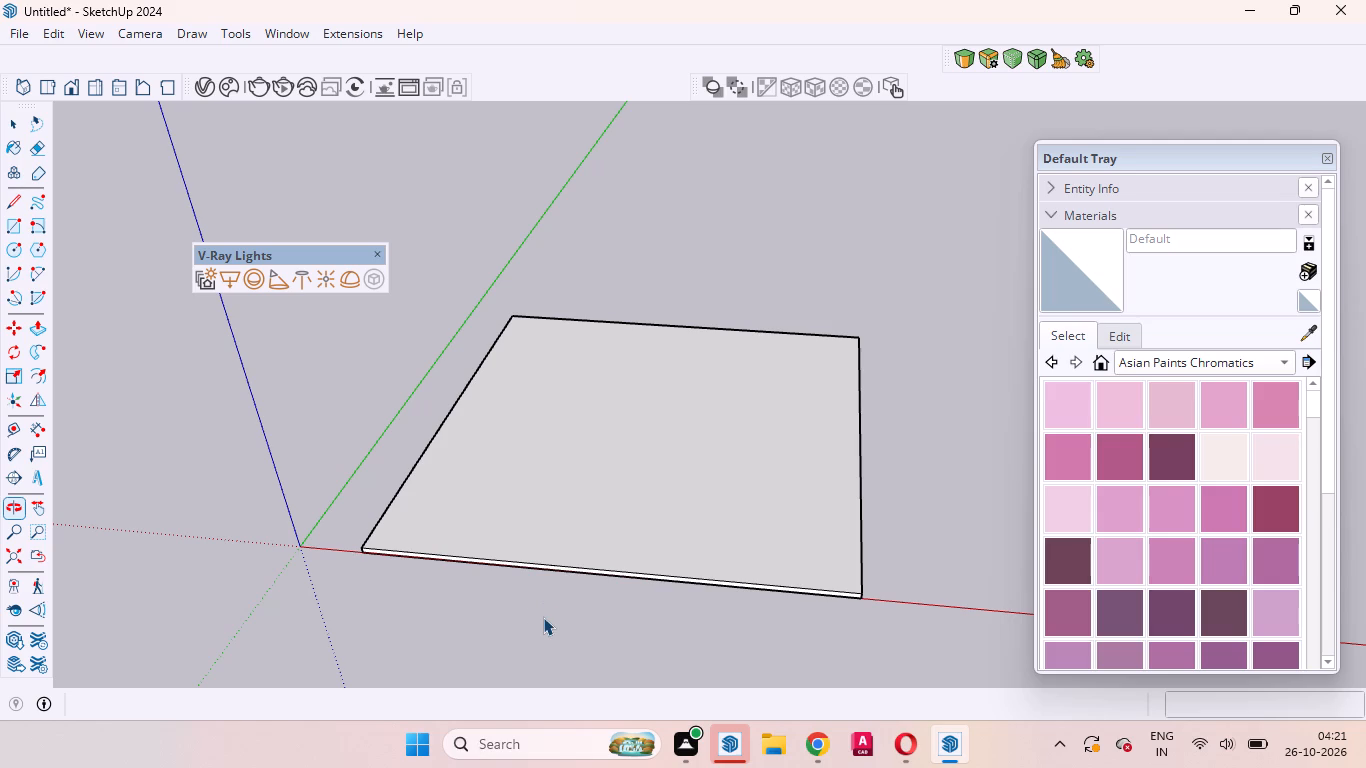
{"action": "scroll", "coordinate": [541, 615], "scroll_direction": "up", "scroll_amount": 1}
{"action": "middle_click_drag", "start_coordinate": [540, 613], "coordinate": [543, 514]}
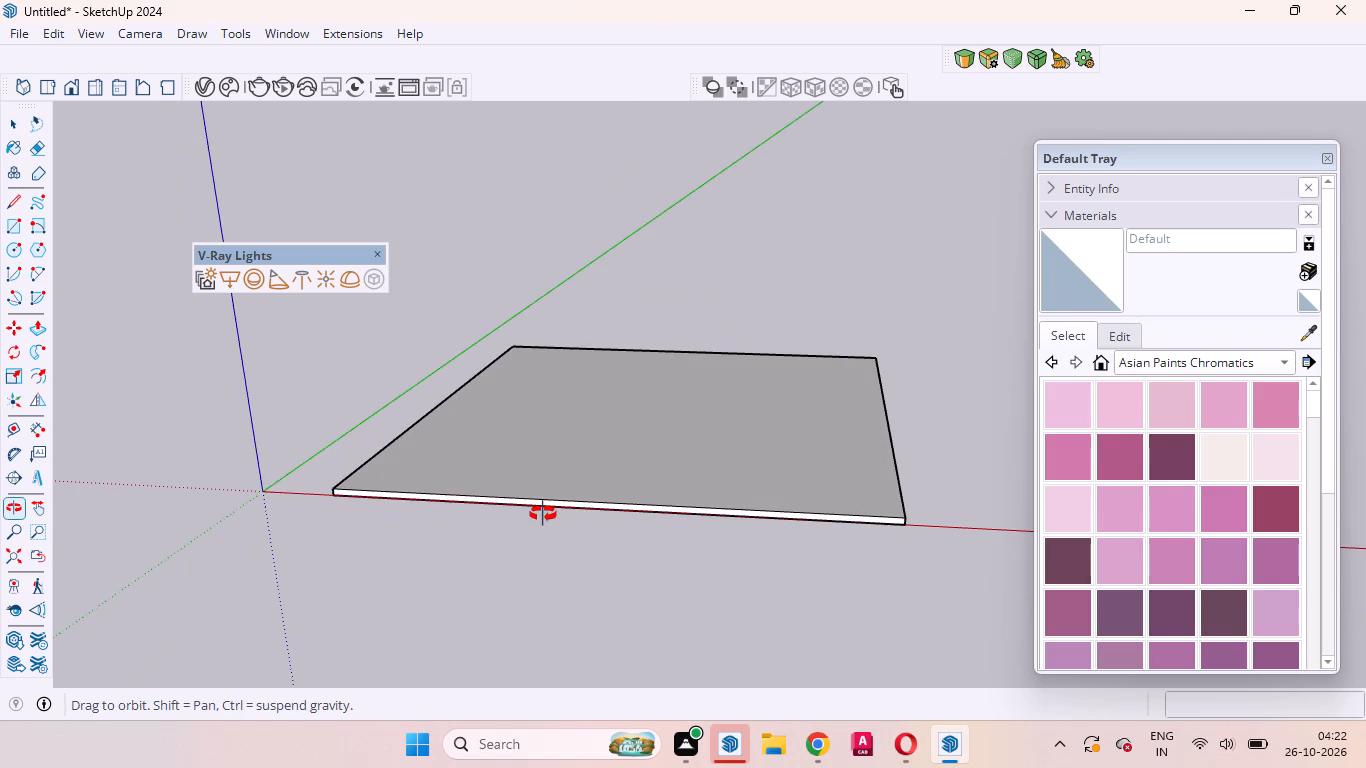
{"action": "middle_click_drag", "start_coordinate": [543, 514], "coordinate": [547, 550]}
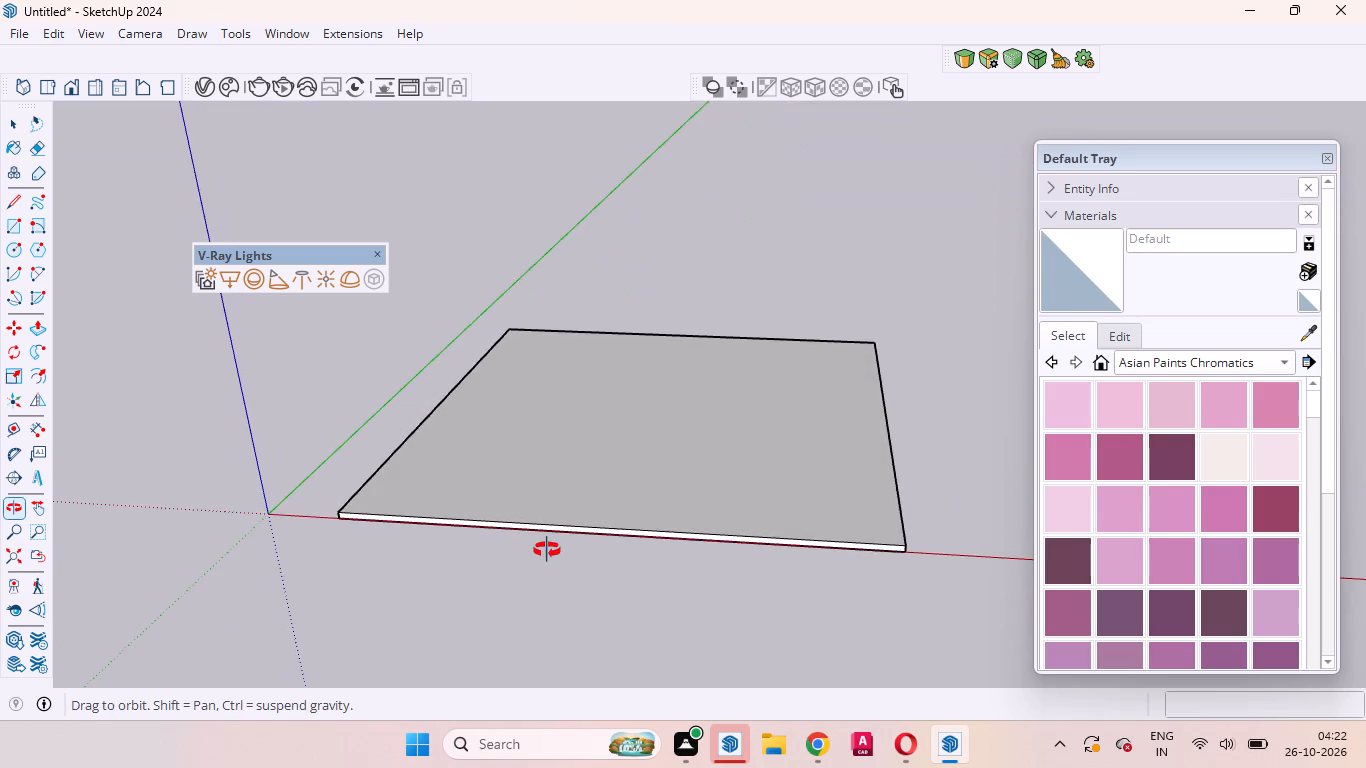
{"action": "middle_click_drag", "start_coordinate": [547, 550], "coordinate": [548, 599]}
{"action": "scroll", "coordinate": [548, 599], "scroll_direction": "up", "scroll_amount": 1}
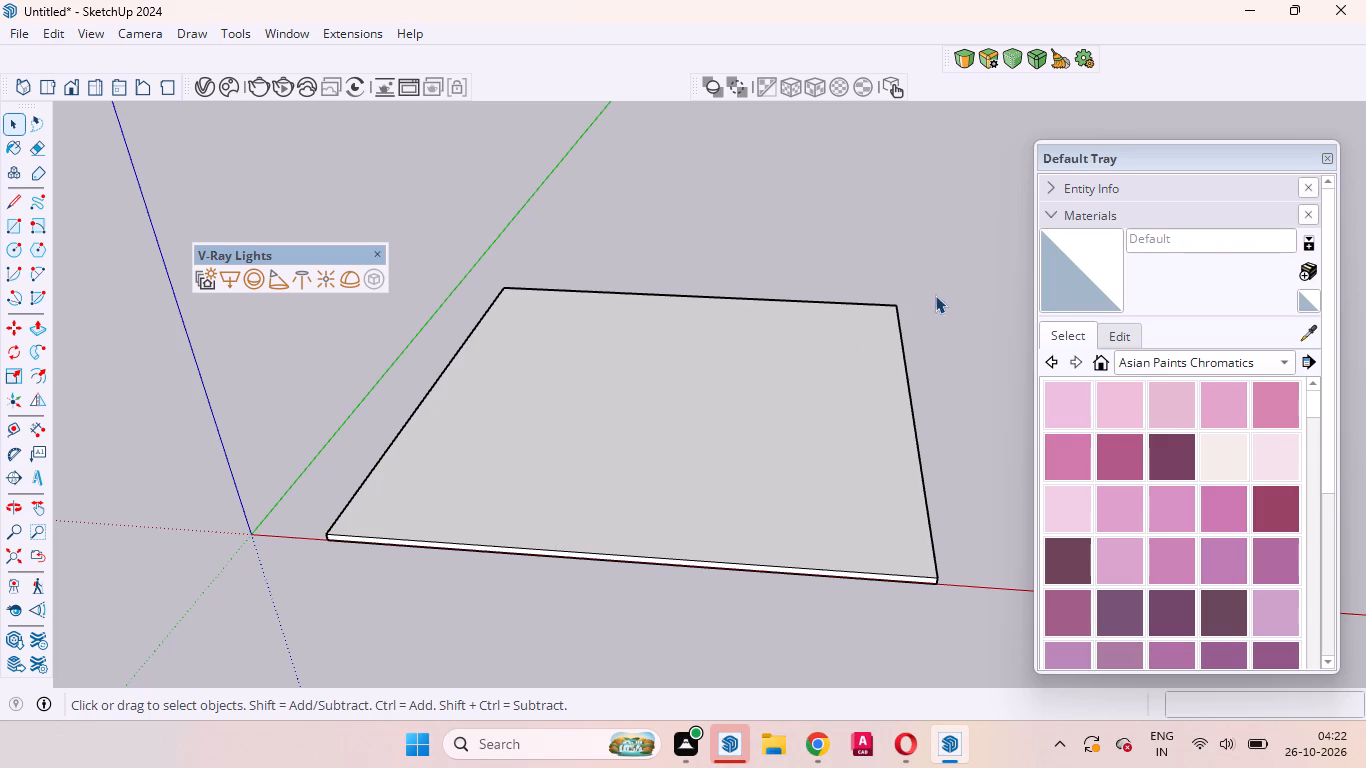
{"action": "middle_click_drag", "start_coordinate": [718, 445], "coordinate": [692, 417]}
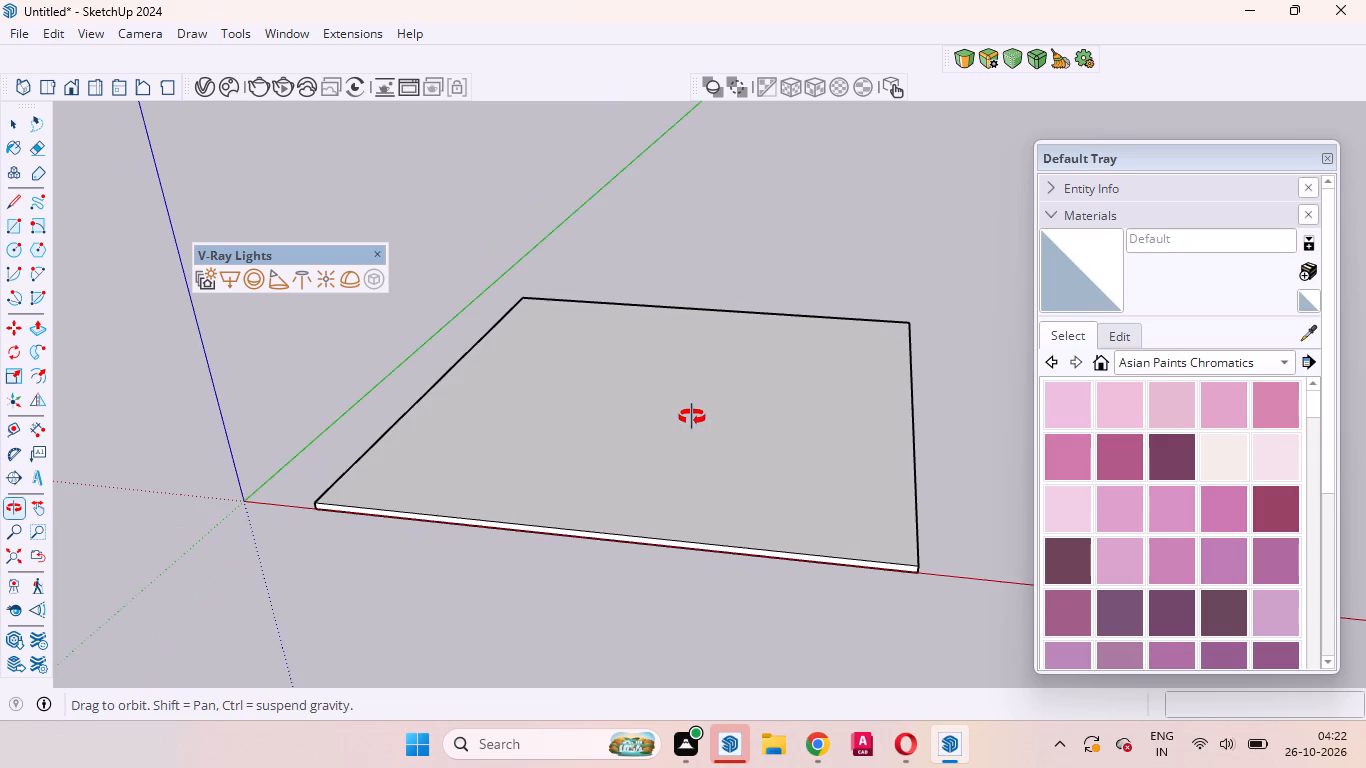
{"action": "middle_click_drag", "start_coordinate": [692, 417], "coordinate": [734, 393]}
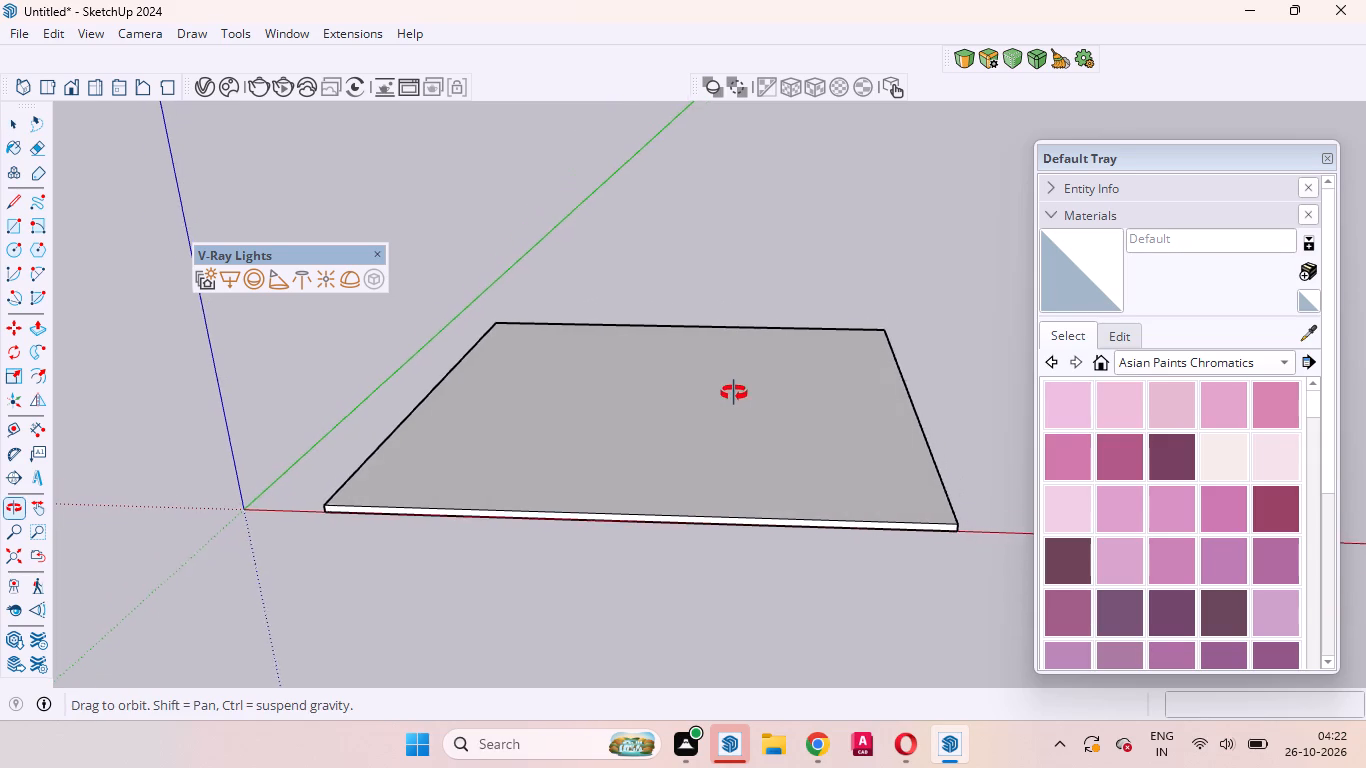
{"action": "middle_click_drag", "start_coordinate": [734, 393], "coordinate": [725, 405]}
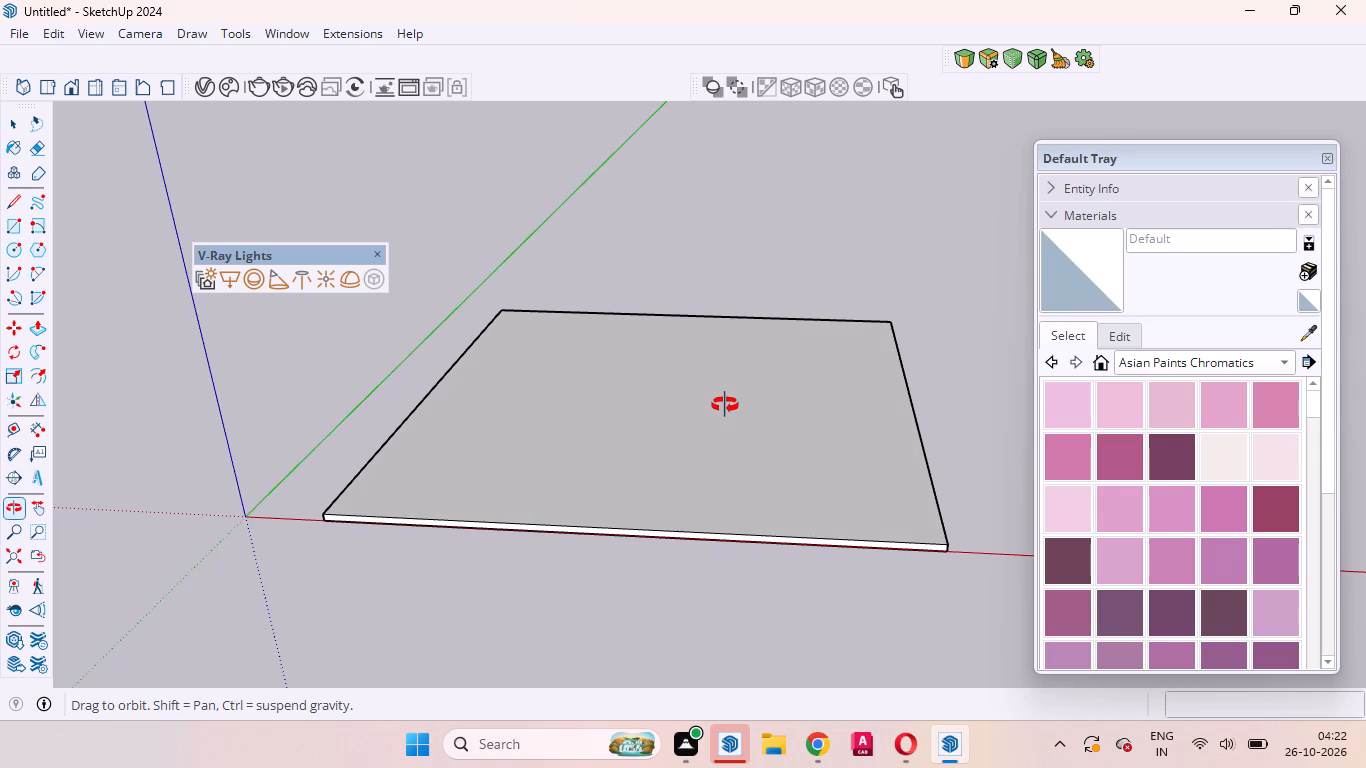
{"action": "middle_click_drag", "start_coordinate": [725, 405], "coordinate": [722, 402]}
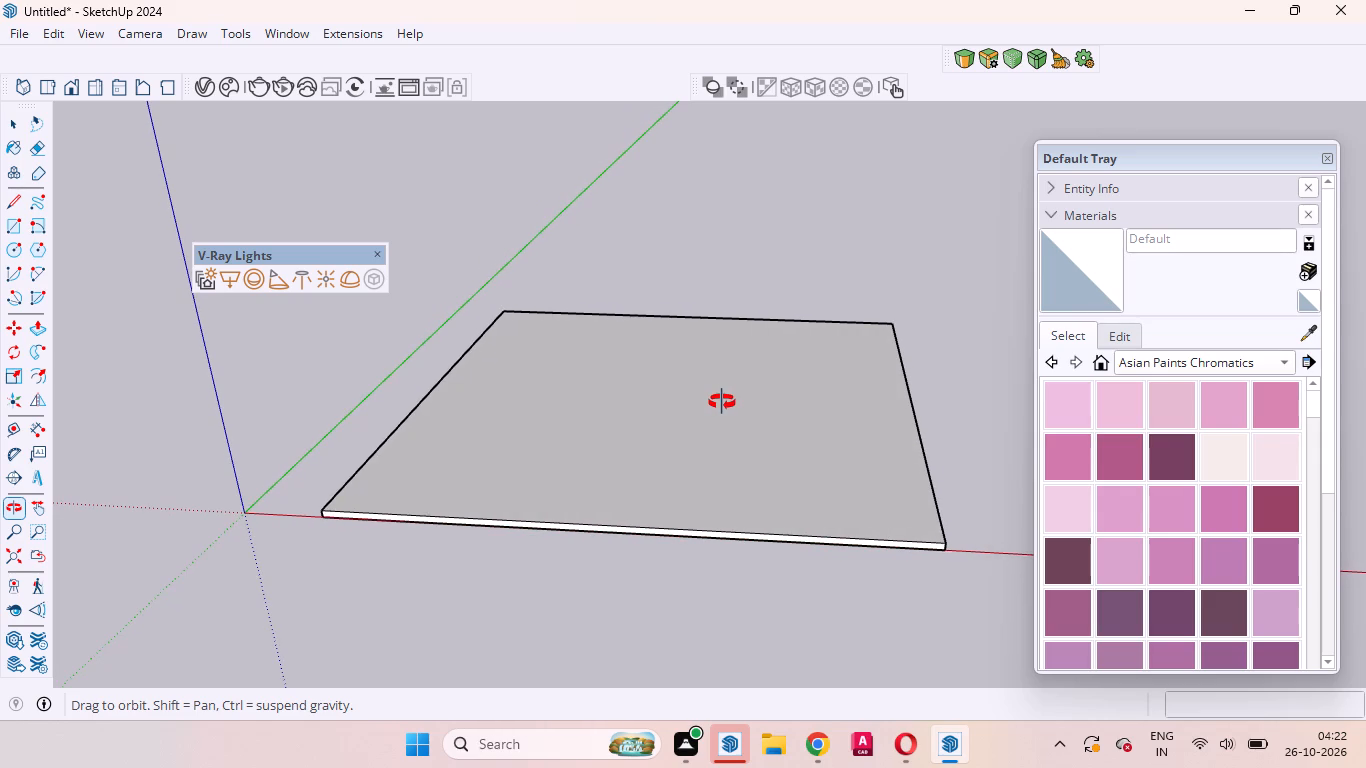
{"action": "middle_click_drag", "start_coordinate": [722, 402], "coordinate": [716, 400]}
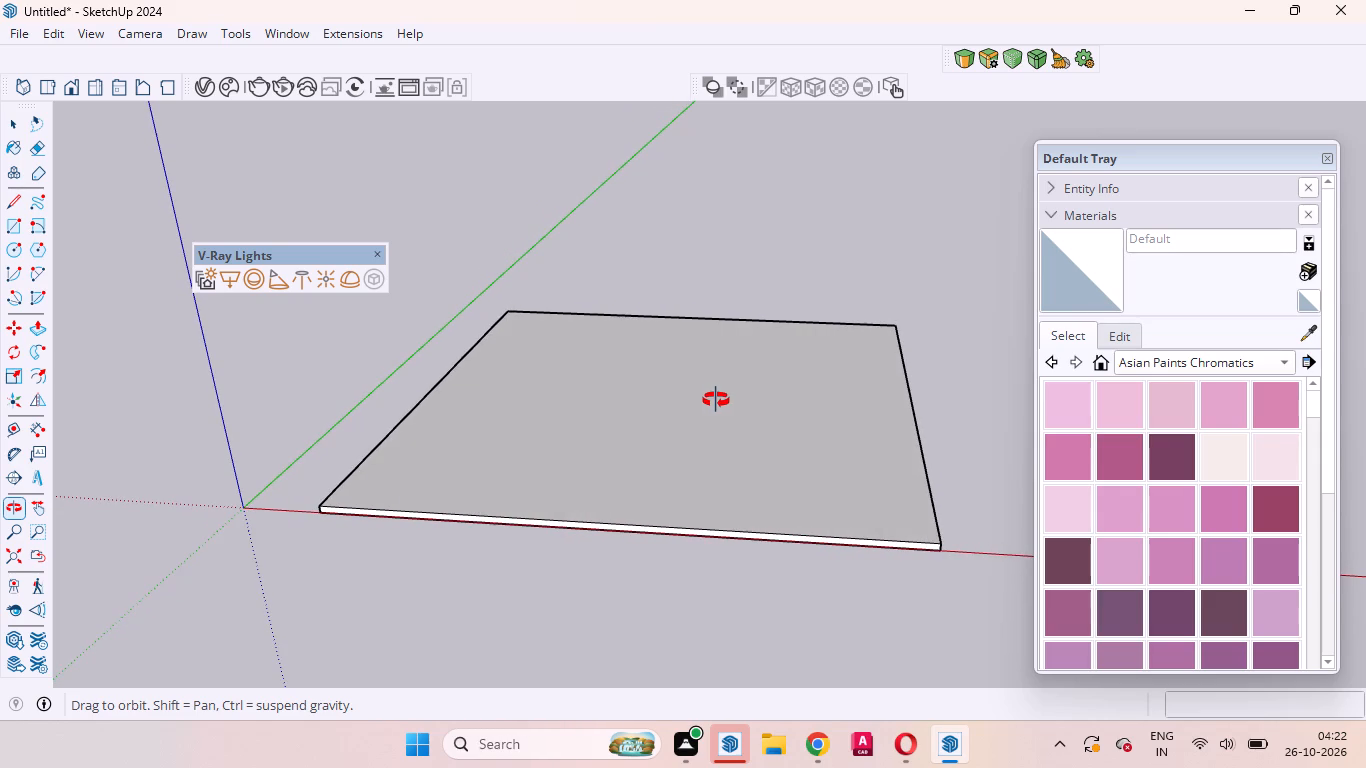
{"action": "middle_click_drag", "start_coordinate": [716, 400], "coordinate": [703, 398]}
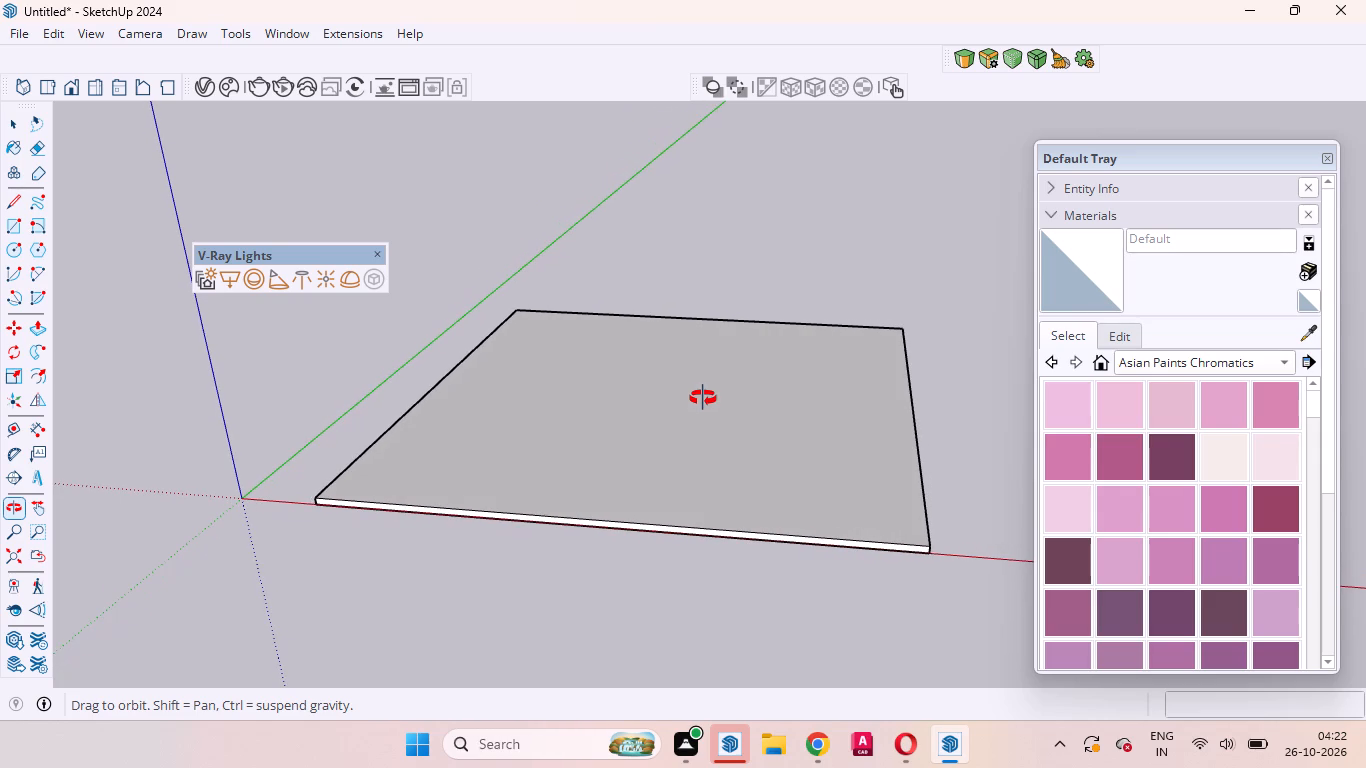
{"action": "middle_click_drag", "start_coordinate": [703, 398], "coordinate": [693, 448]}
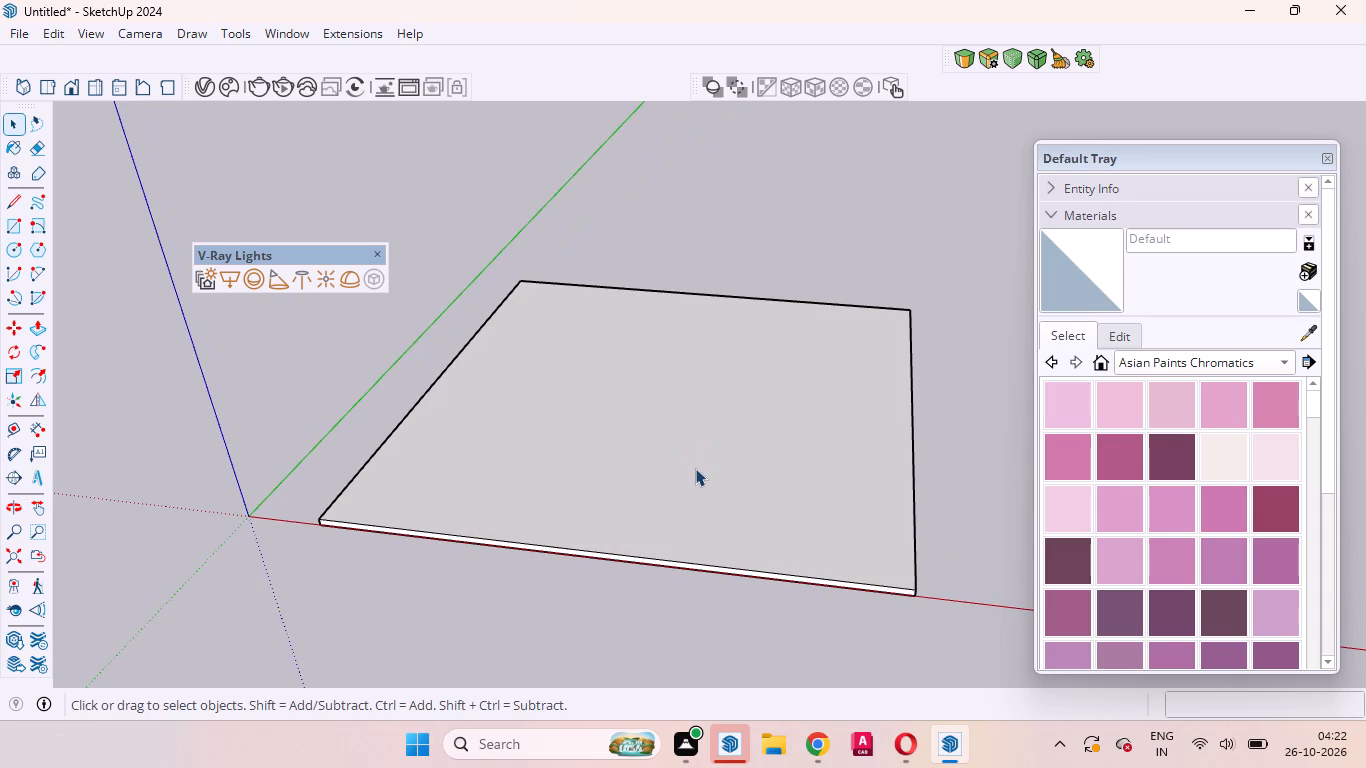
{"action": "middle_click_drag", "start_coordinate": [695, 508], "coordinate": [617, 526]}
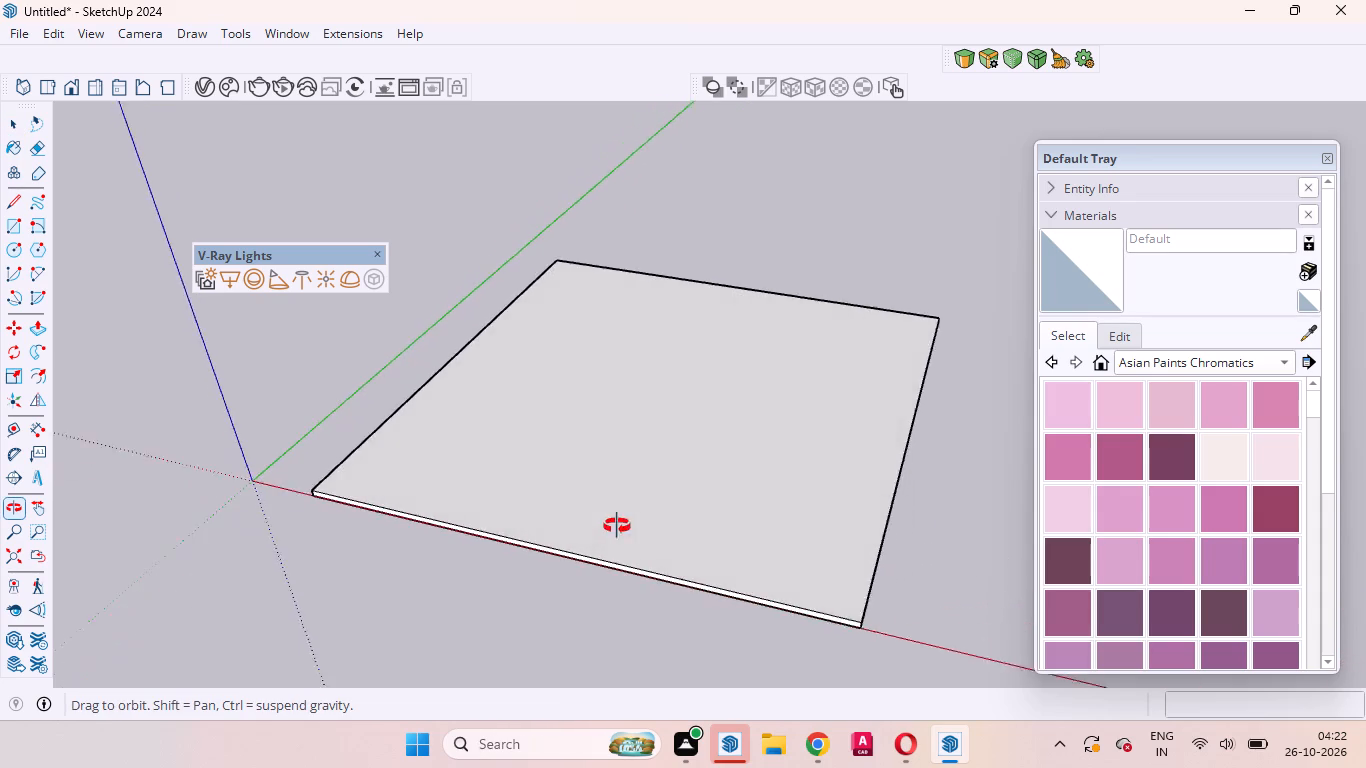
{"action": "middle_click_drag", "start_coordinate": [617, 526], "coordinate": [578, 490]}
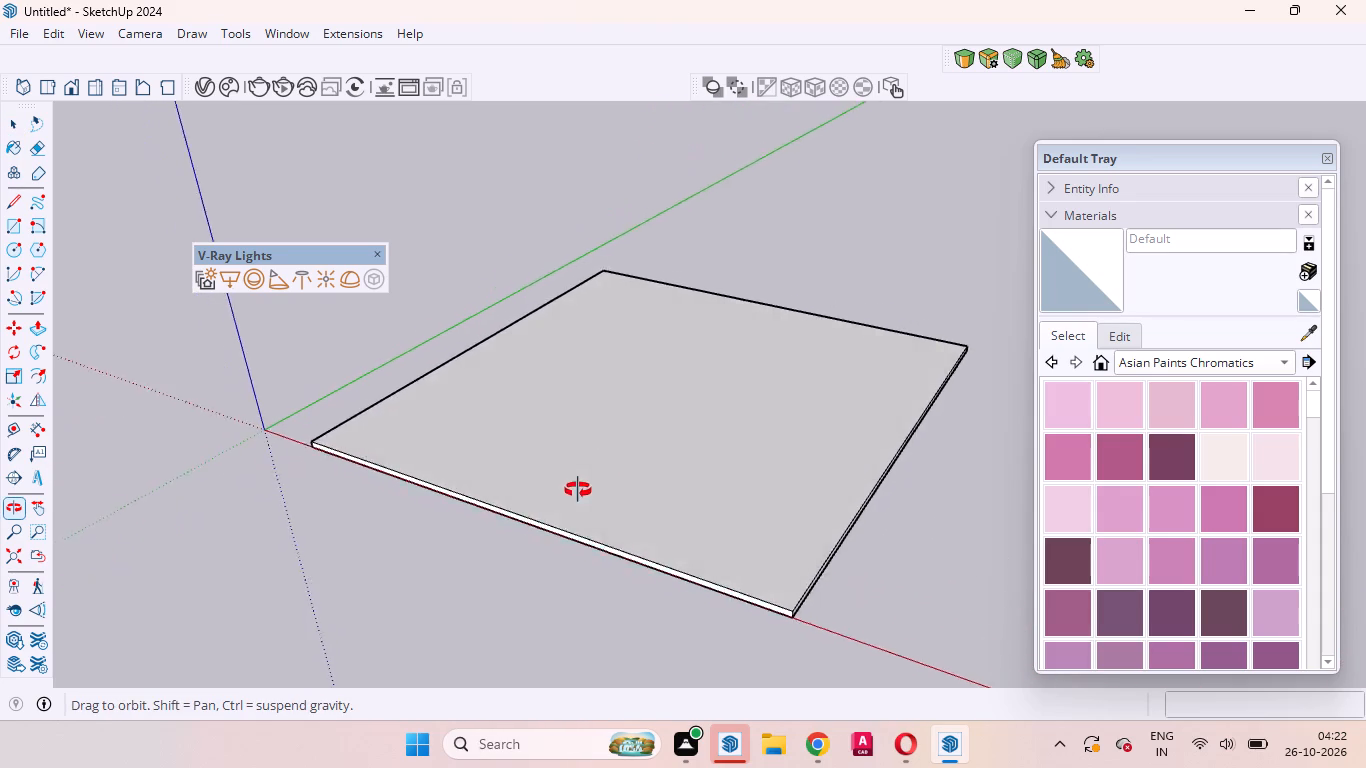
{"action": "middle_click_drag", "start_coordinate": [578, 490], "coordinate": [649, 444]}
{"action": "middle_click_drag", "start_coordinate": [665, 436], "coordinate": [683, 429]}
{"action": "middle_click_drag", "start_coordinate": [683, 429], "coordinate": [760, 395]}
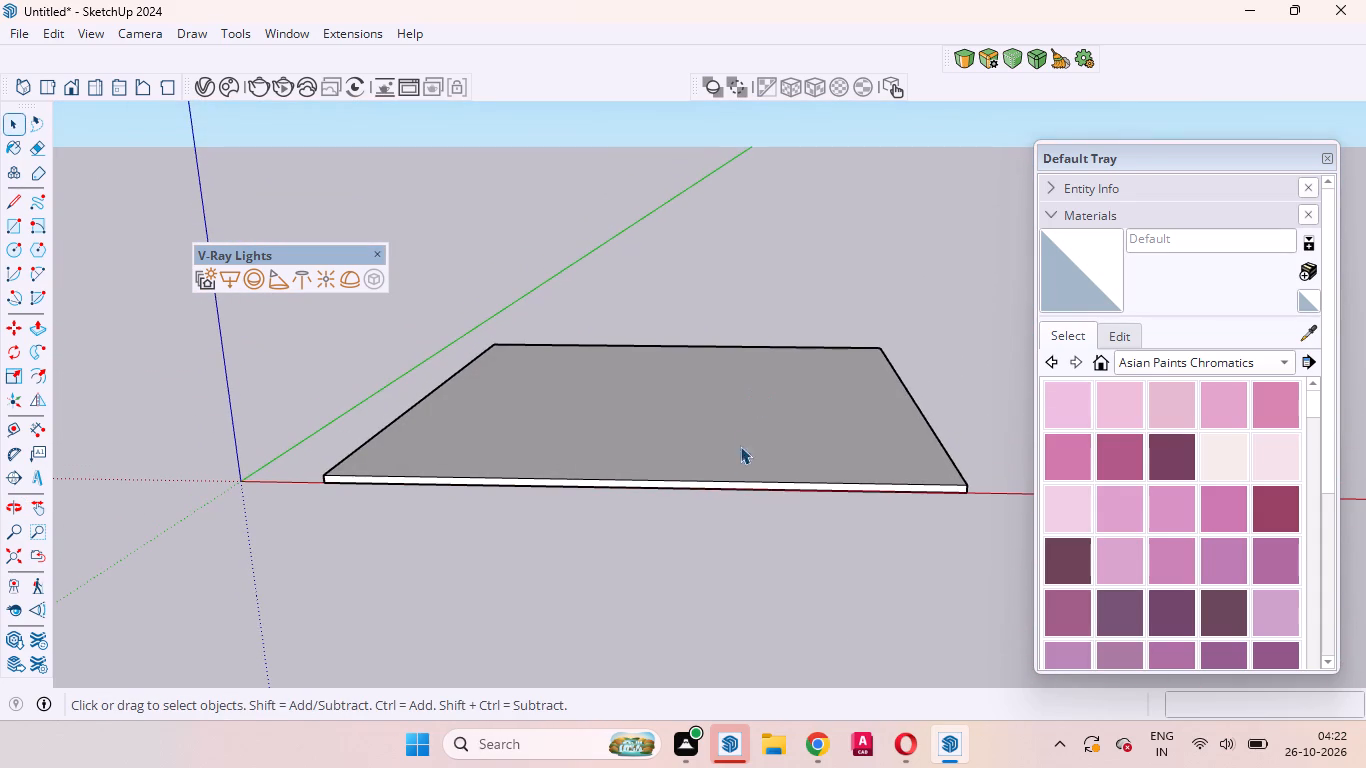
{"action": "scroll", "coordinate": [726, 440], "scroll_direction": "up", "scroll_amount": 1}
{"action": "middle_click_drag", "start_coordinate": [731, 395], "coordinate": [720, 526]}
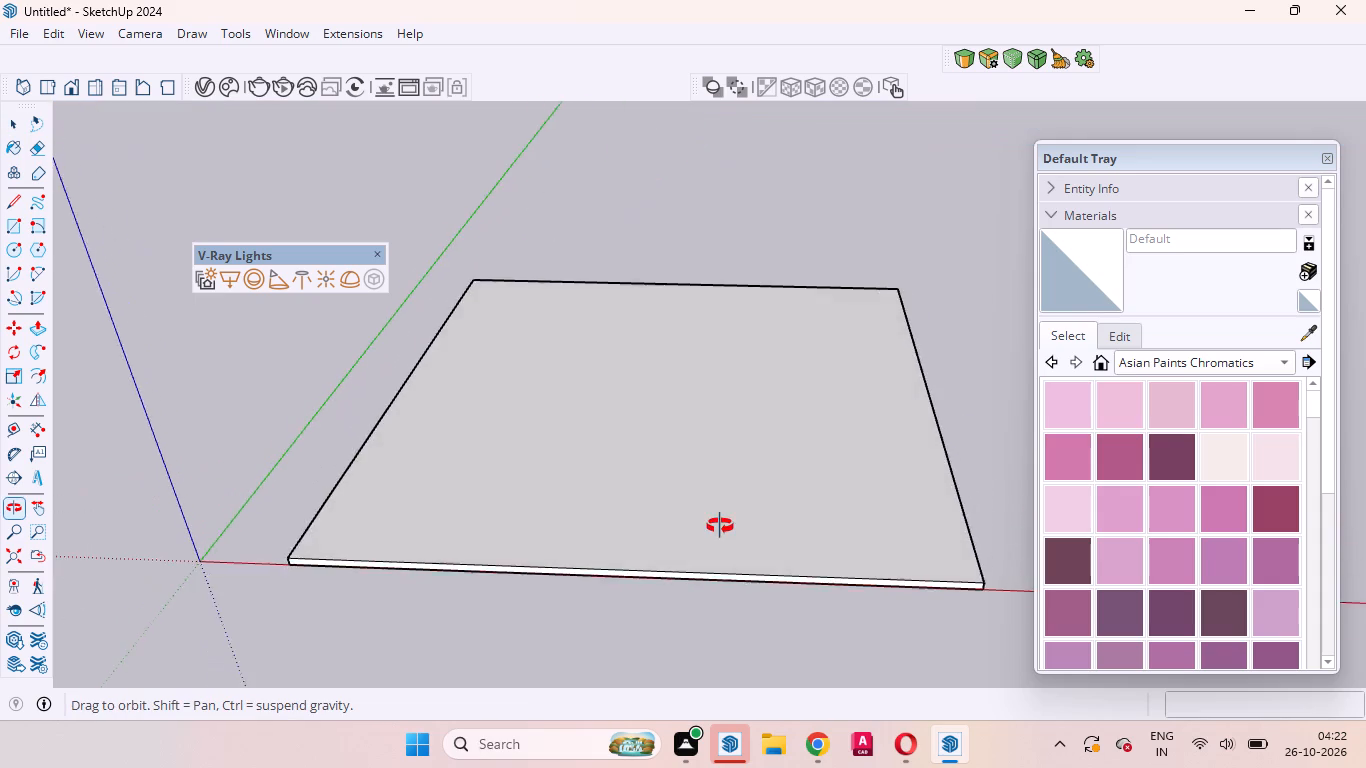
{"action": "middle_click_drag", "start_coordinate": [720, 526], "coordinate": [720, 534]}
{"action": "scroll", "coordinate": [715, 490], "scroll_direction": "up", "scroll_amount": 1}
{"action": "middle_click_drag", "start_coordinate": [715, 490], "coordinate": [718, 475]}
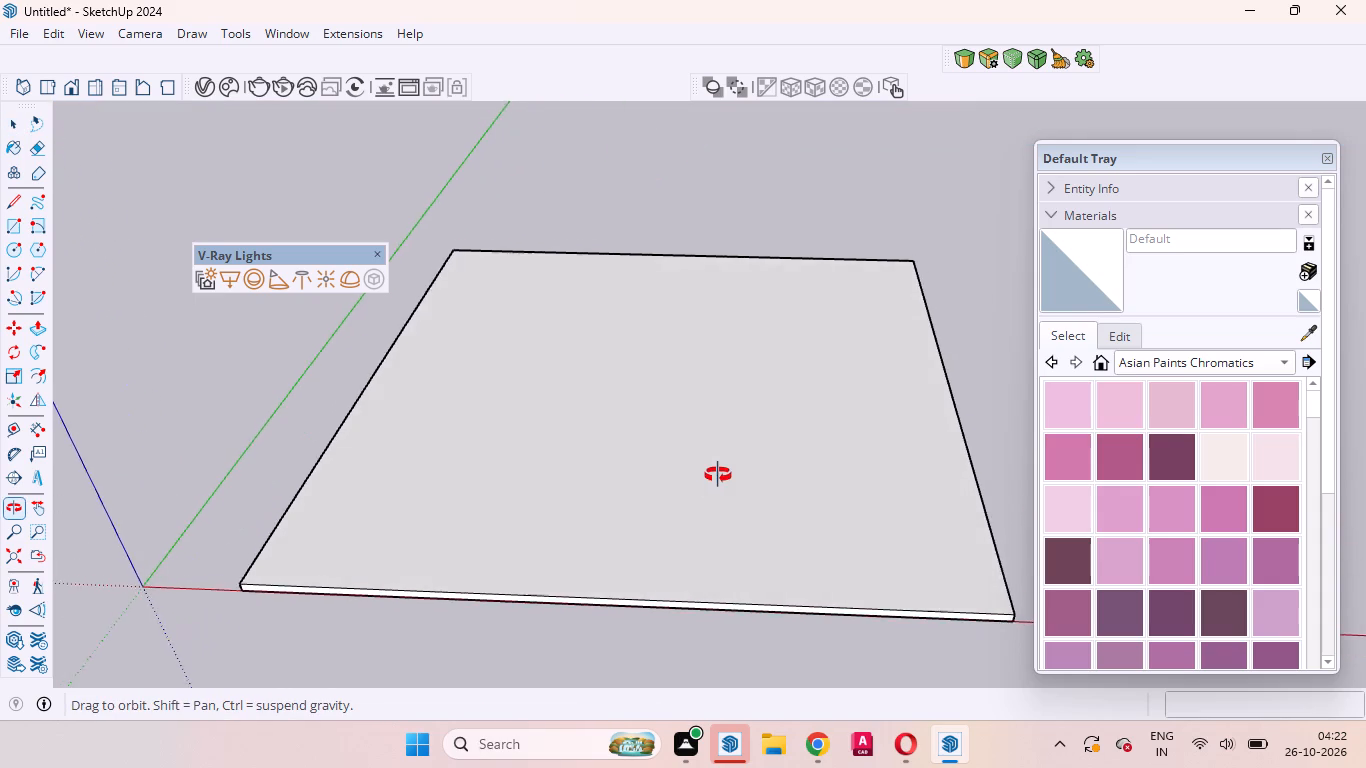
{"action": "middle_click_drag", "start_coordinate": [718, 475], "coordinate": [680, 465]}
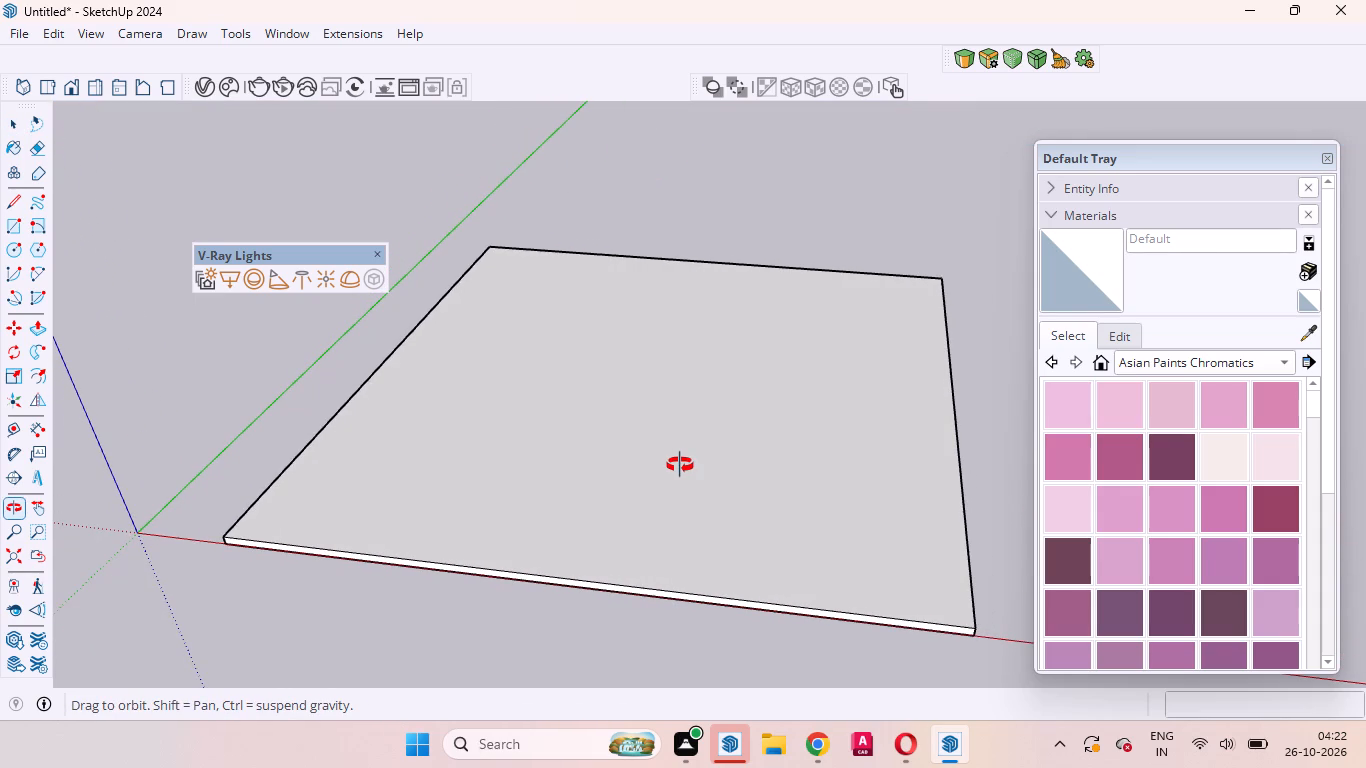
{"action": "middle_click_drag", "start_coordinate": [680, 465], "coordinate": [680, 464]}
{"action": "middle_click_drag", "start_coordinate": [669, 444], "coordinate": [562, 444]}
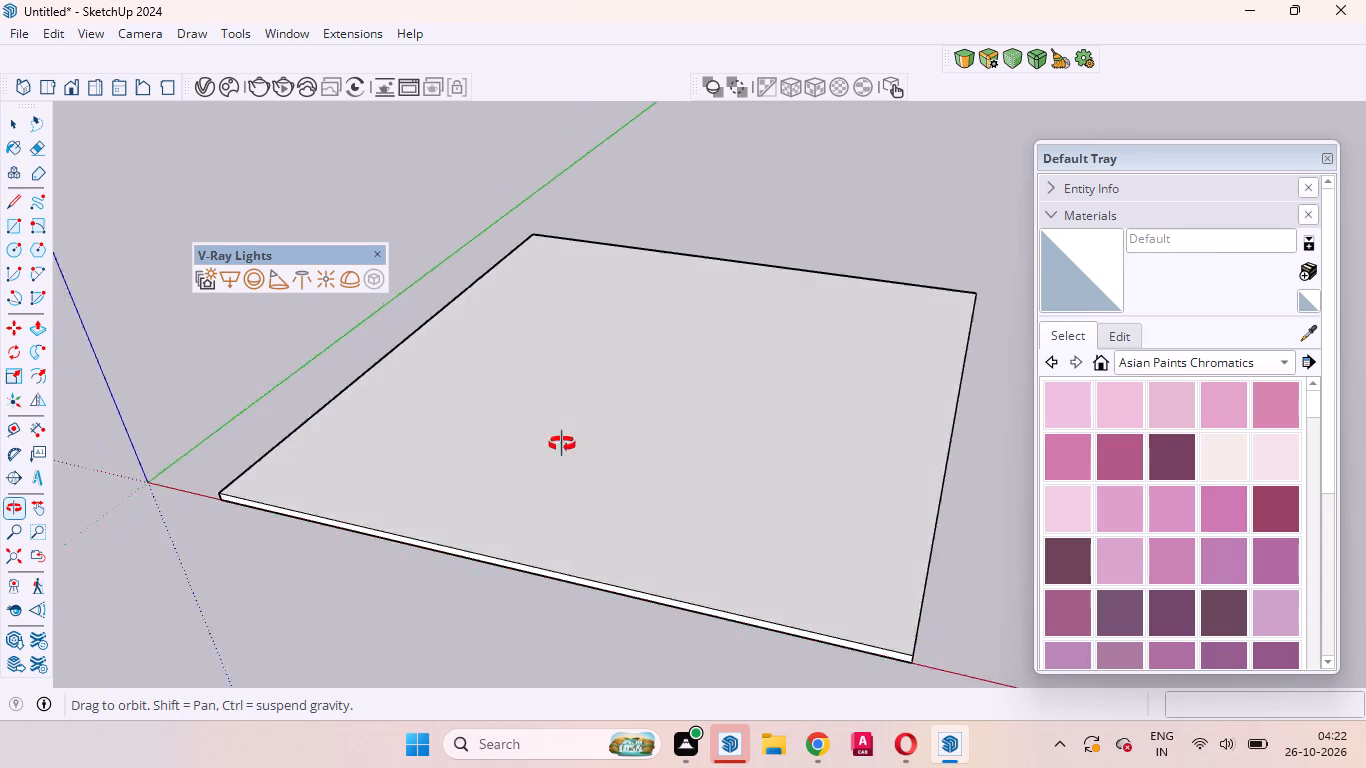
{"action": "middle_click_drag", "start_coordinate": [562, 444], "coordinate": [450, 469]}
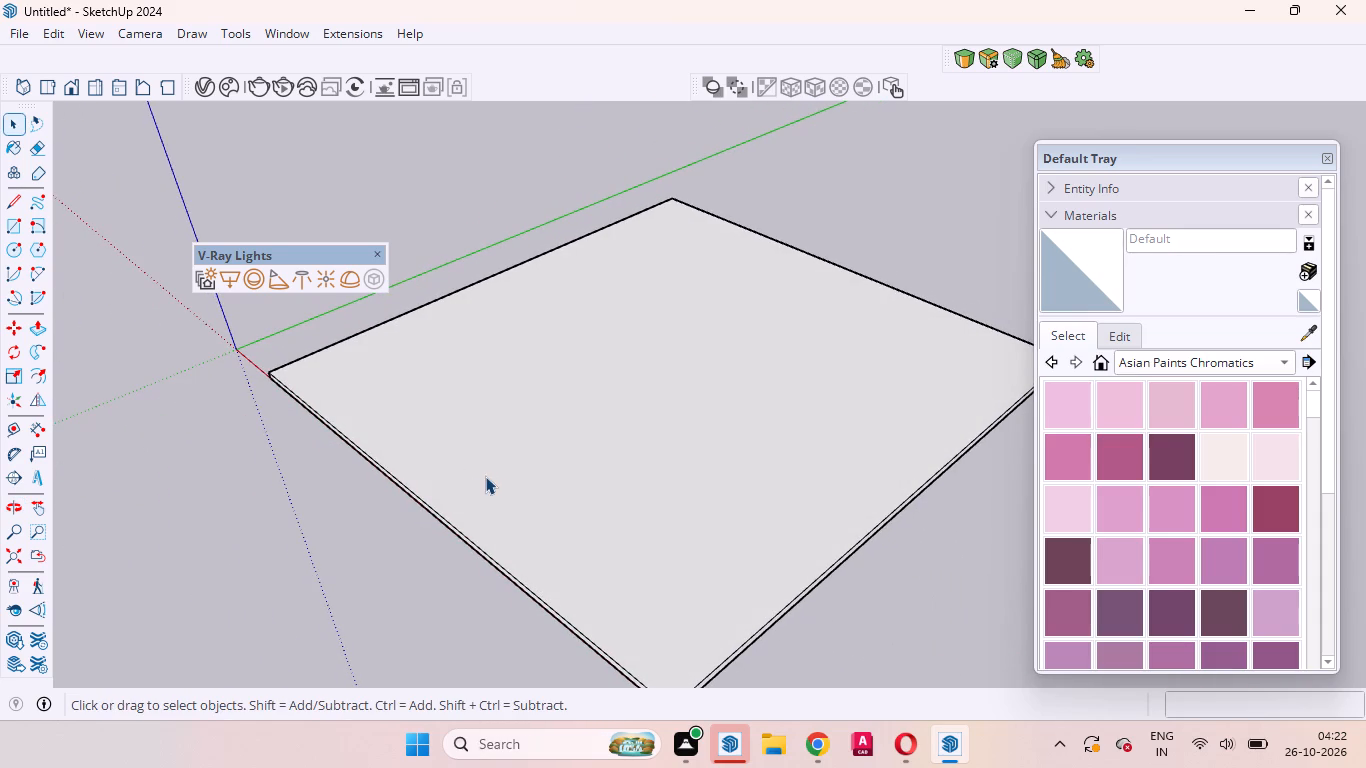
Select all connected faces and edges of the slab and make them a group.
{"action": "left_click", "coordinate": [489, 475]}
{"action": "triple_click", "coordinate": [474, 479]}
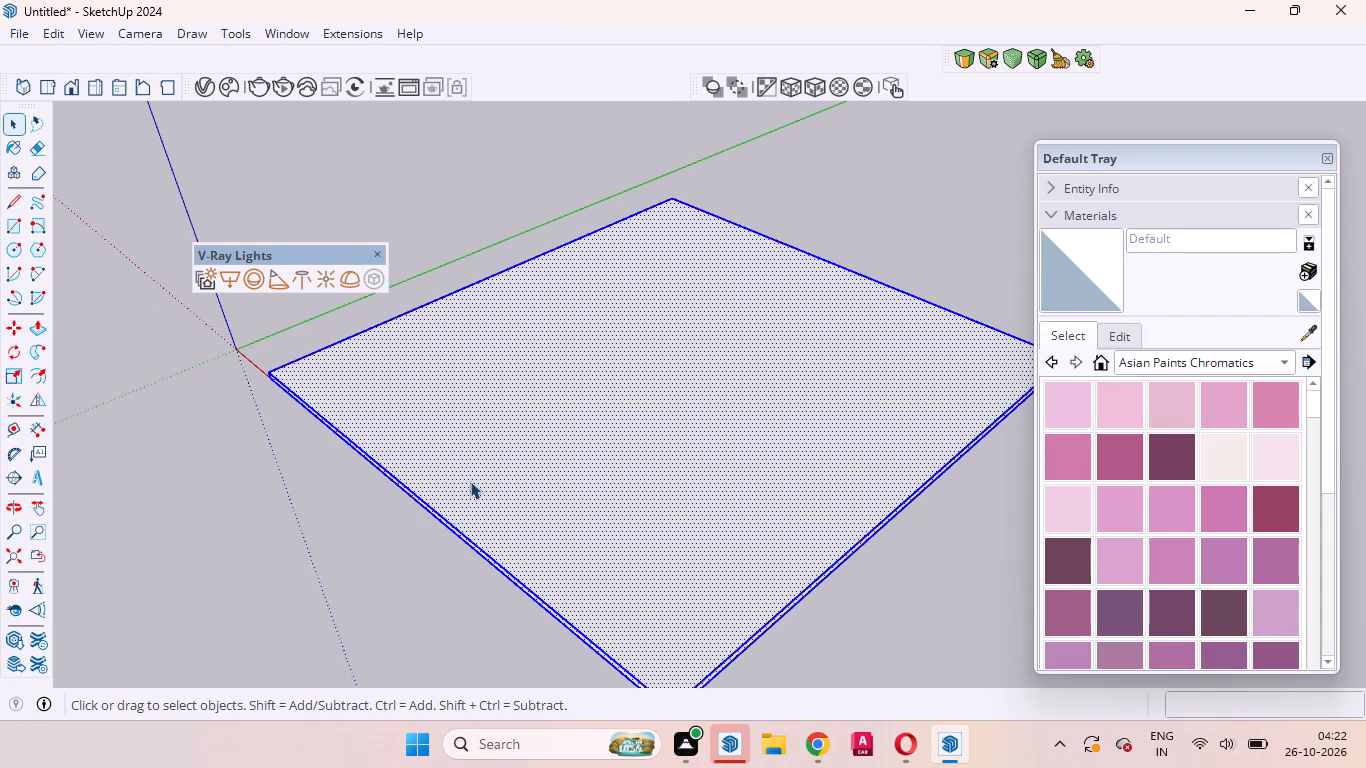
{"action": "right_click", "coordinate": [470, 481]}
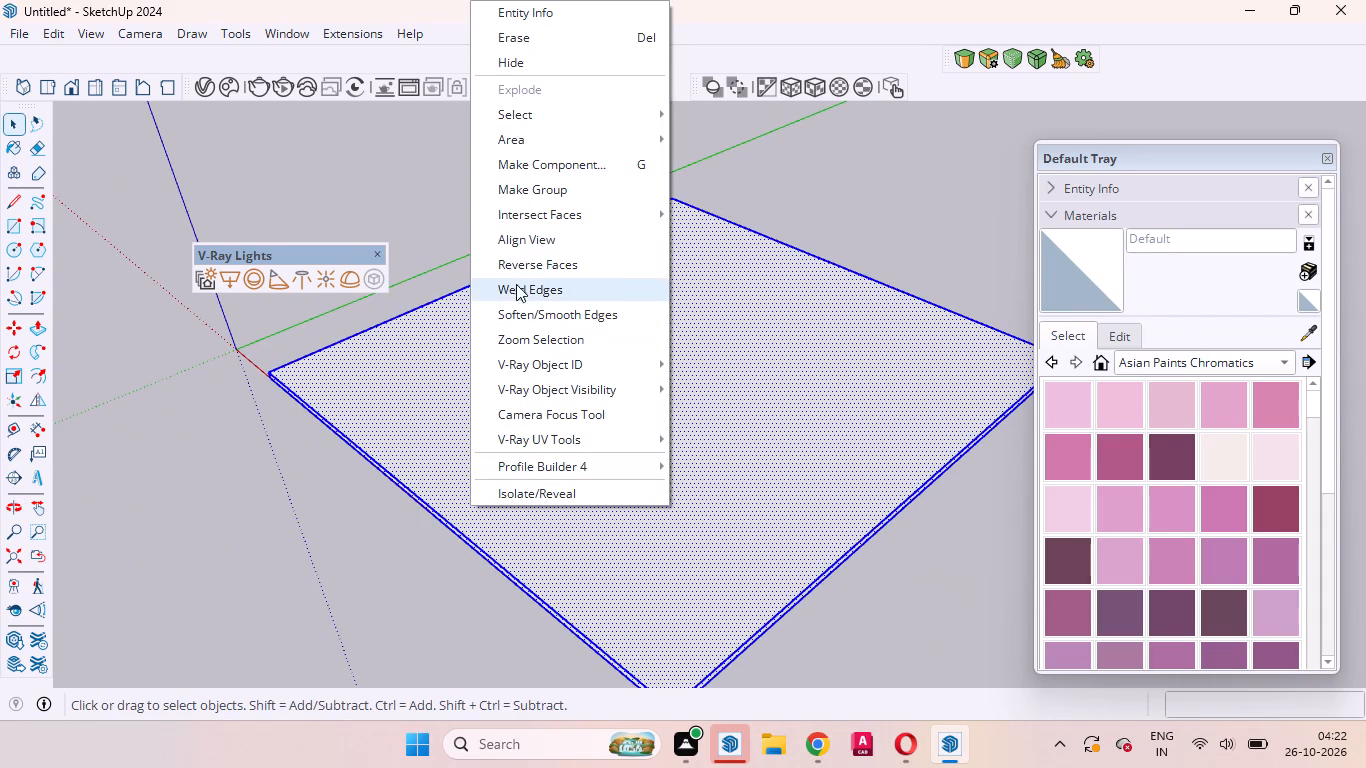
{"action": "left_click", "coordinate": [536, 191]}
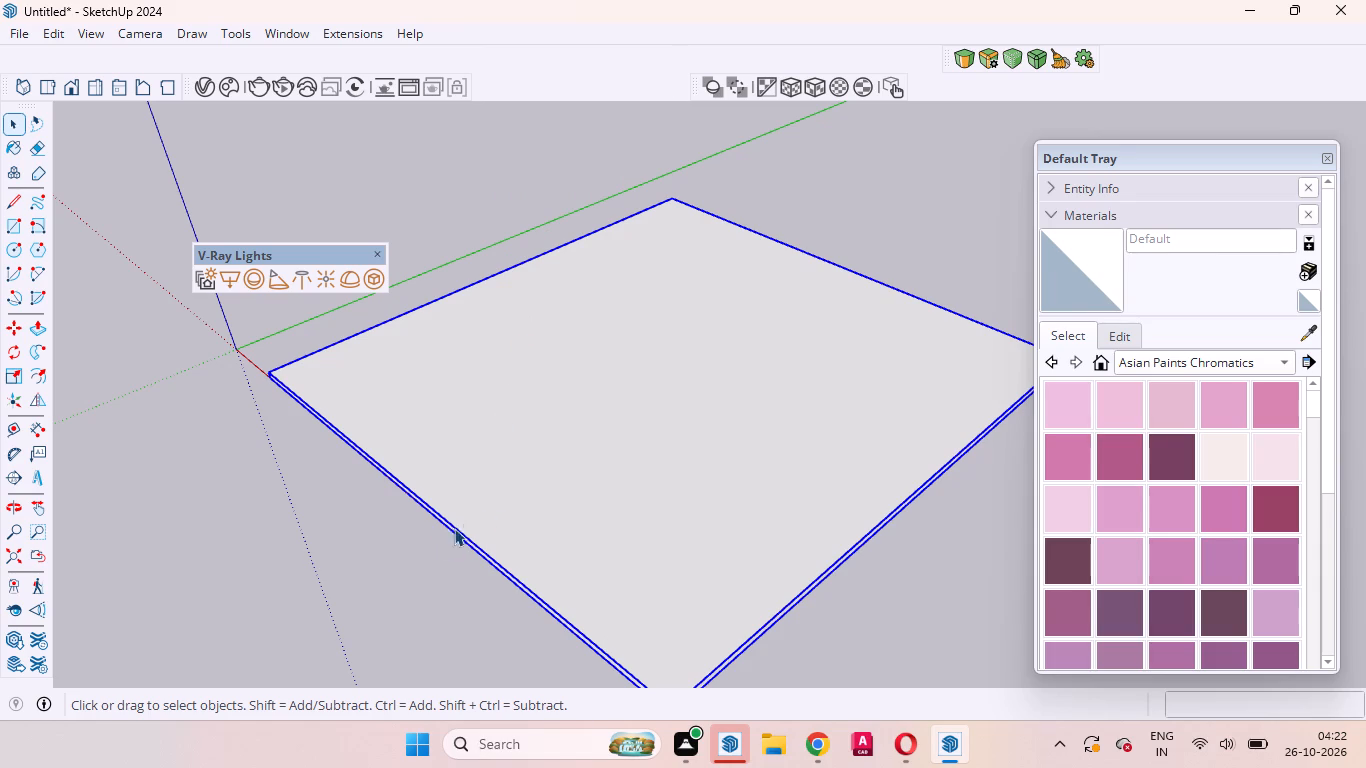
{"action": "left_click", "coordinate": [400, 559]}
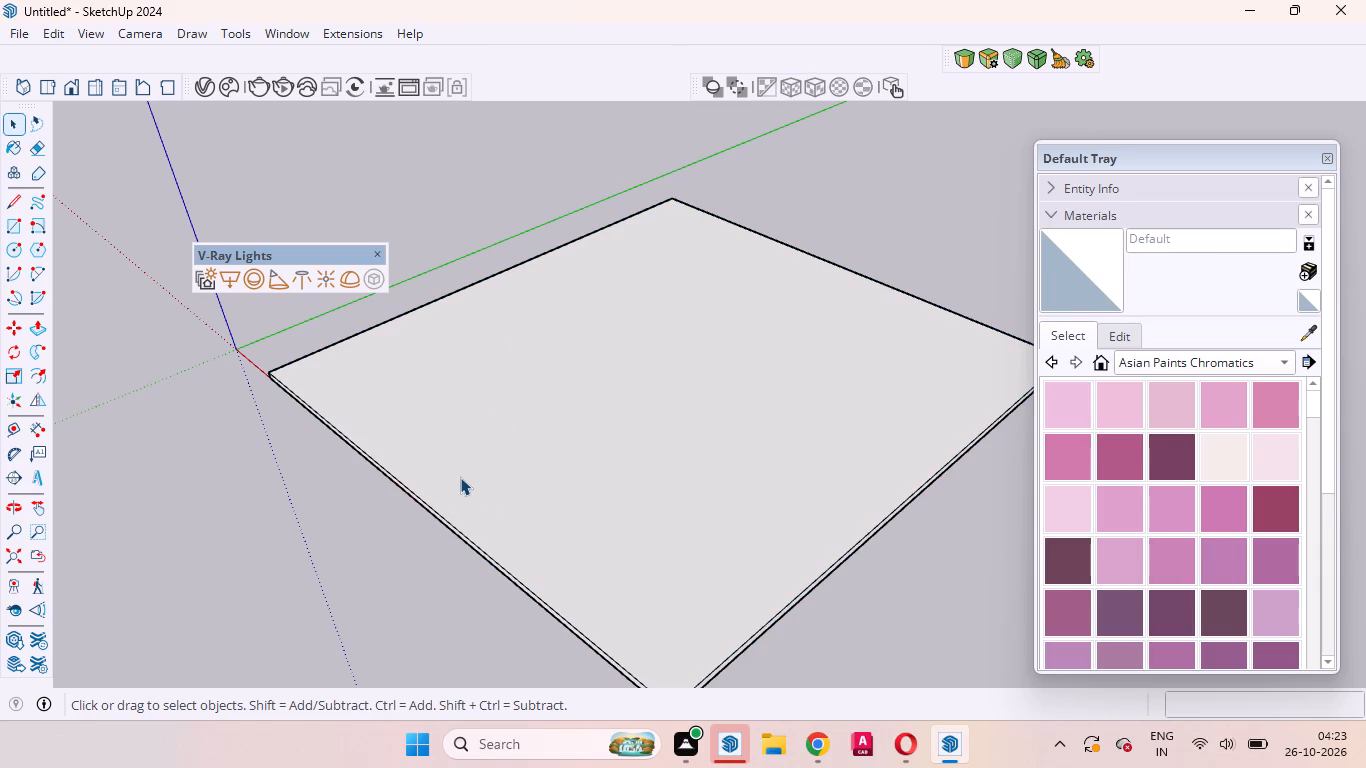
{"action": "left_click", "coordinate": [460, 477]}
{"action": "left_click", "coordinate": [395, 507]}
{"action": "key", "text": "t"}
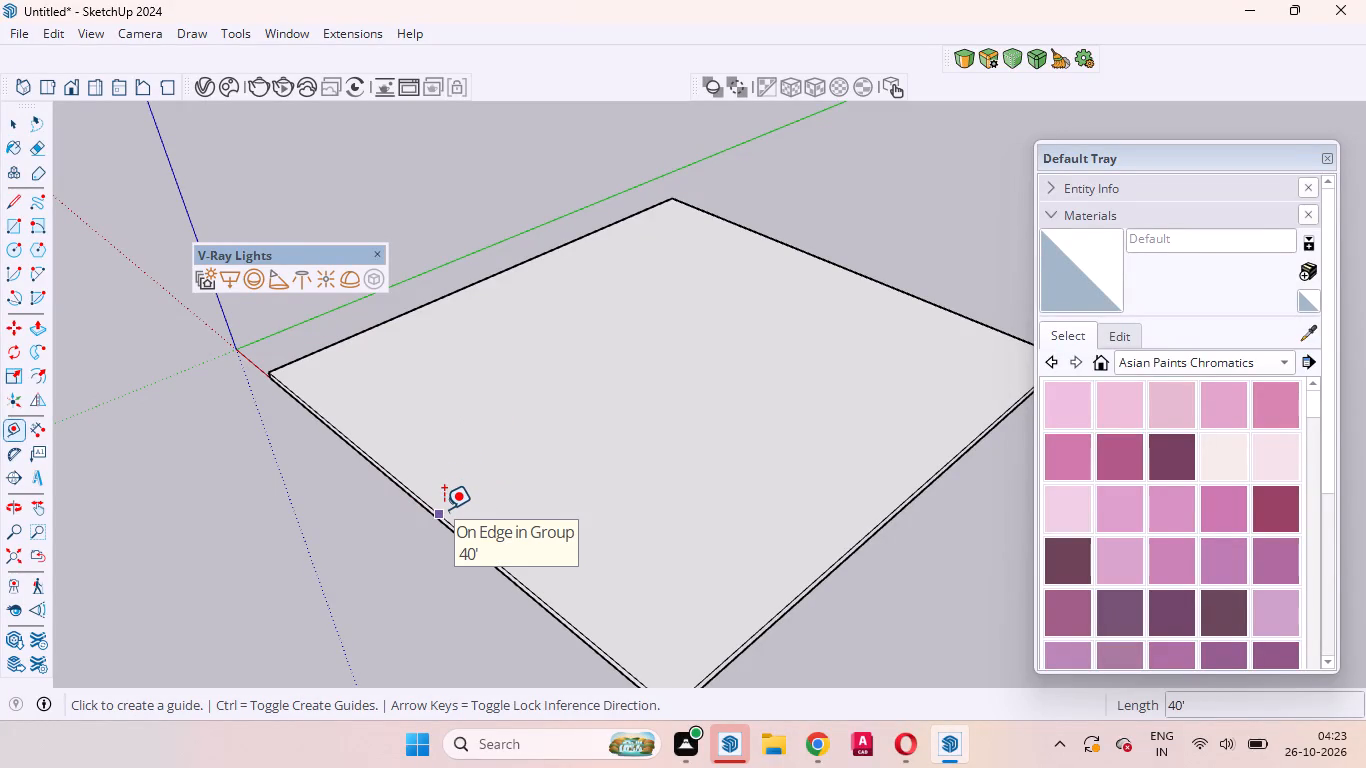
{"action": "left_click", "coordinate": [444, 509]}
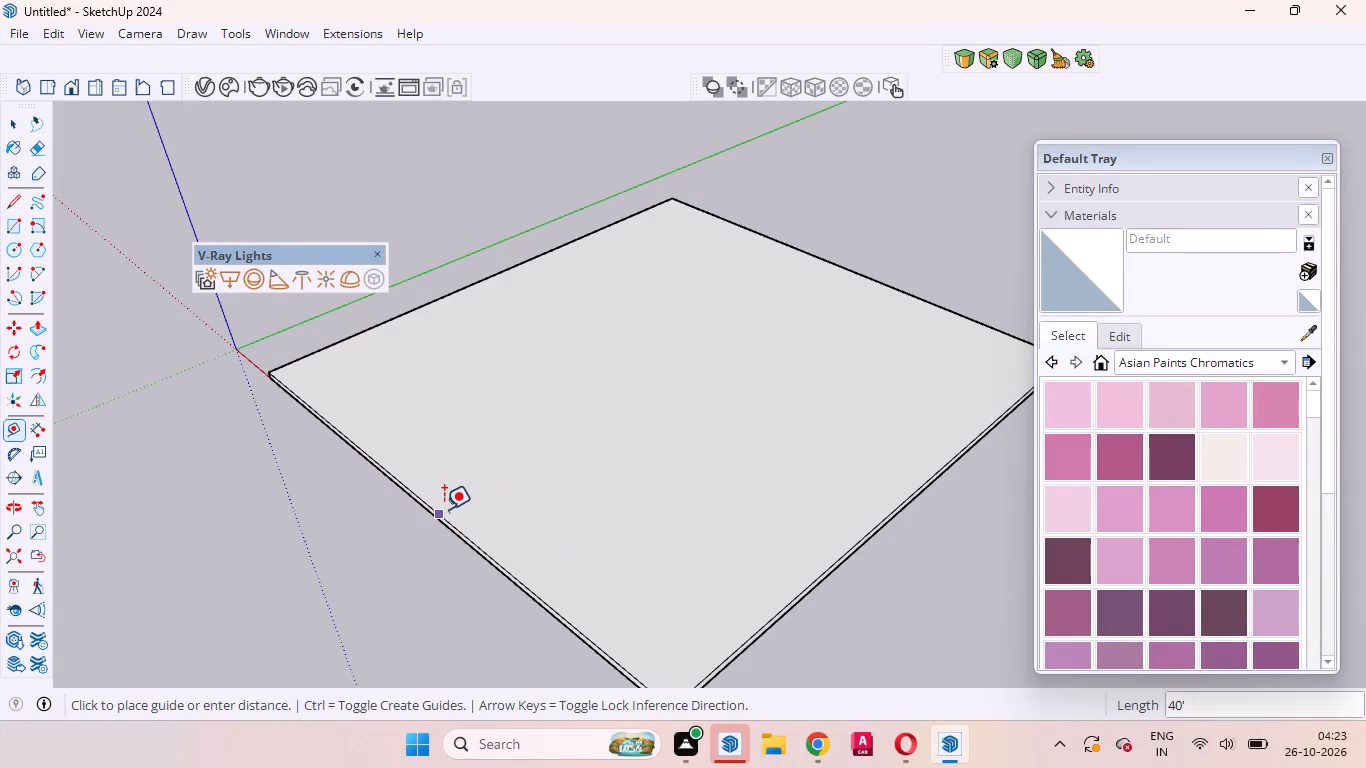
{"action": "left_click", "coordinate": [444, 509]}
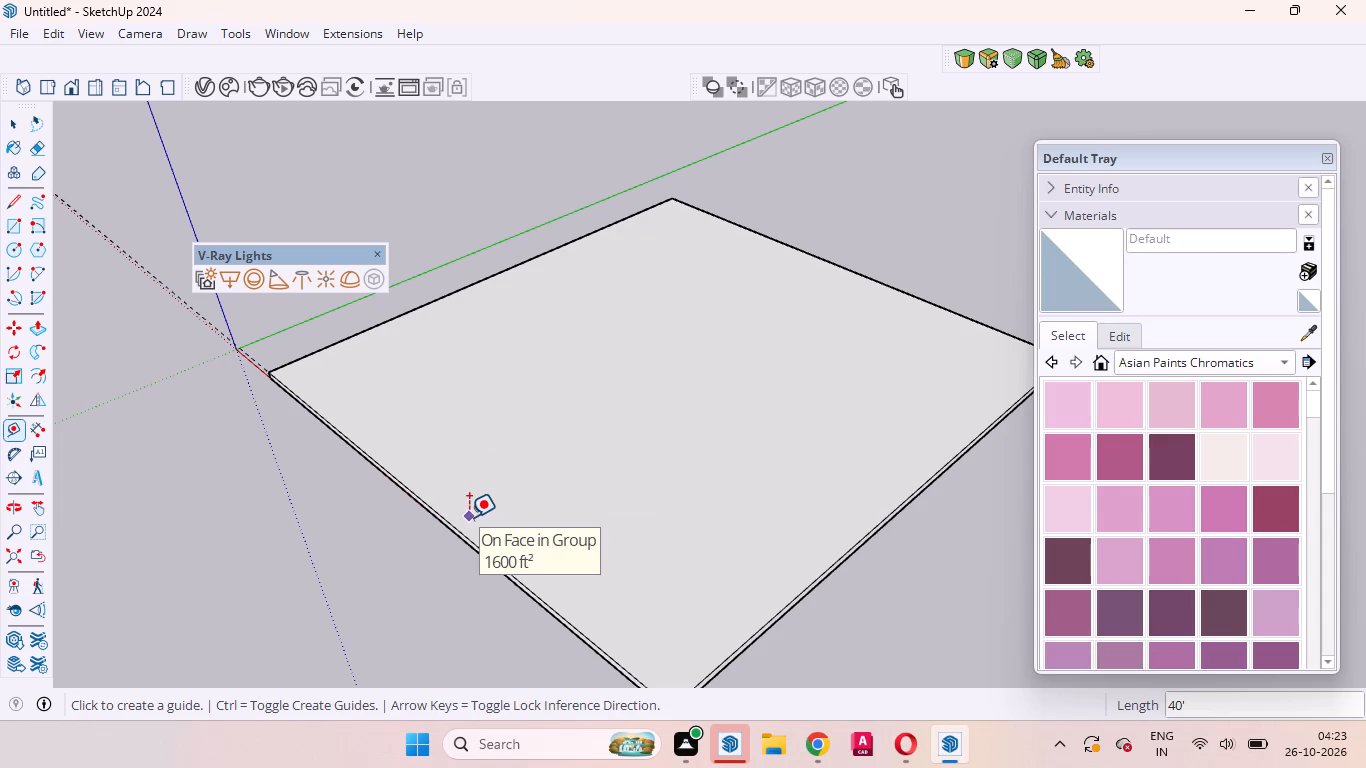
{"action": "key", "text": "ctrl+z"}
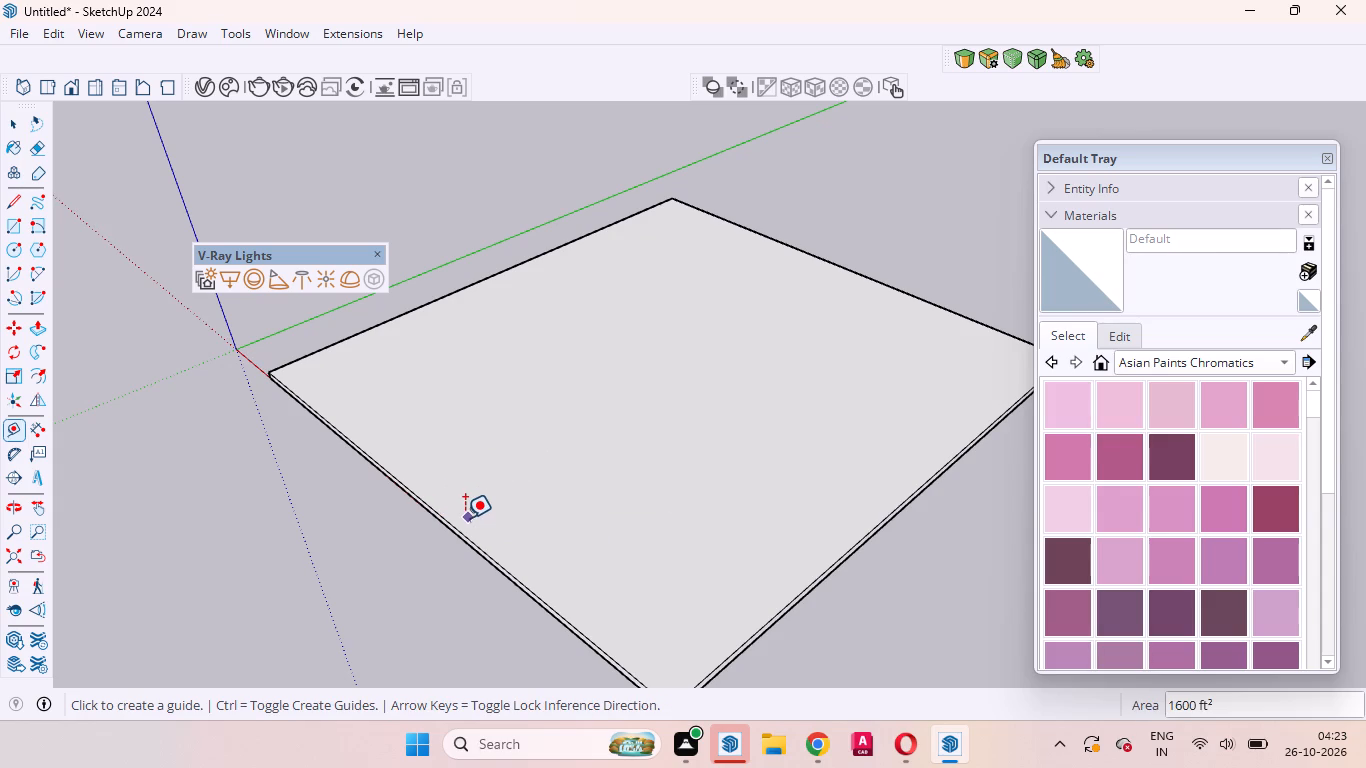
Place a Tape Measure guide line 6' inward from the slab's edge that lies along the red axis.
{"action": "left_click", "coordinate": [449, 519]}
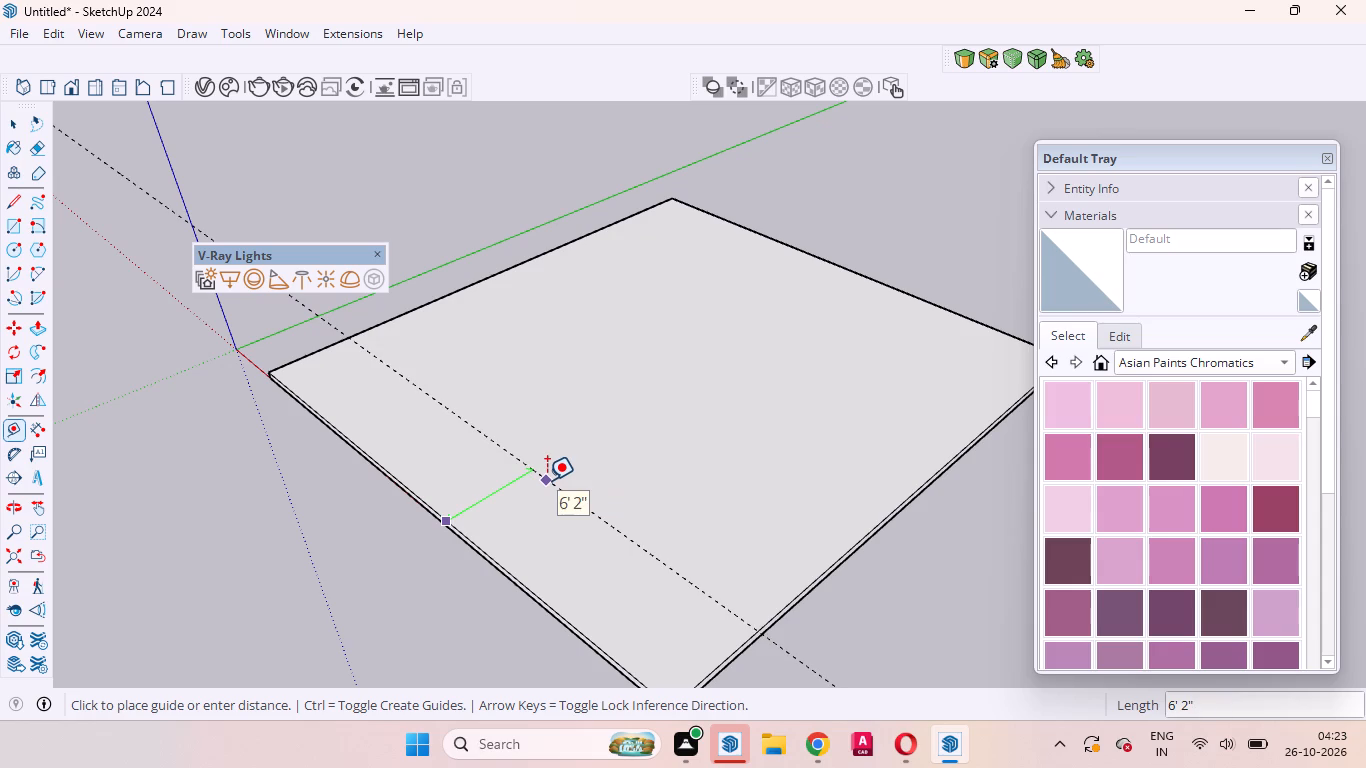
{"action": "key", "text": "6"}
{"action": "key", "text": "apostrophe"}
{"action": "key", "text": "Return"}
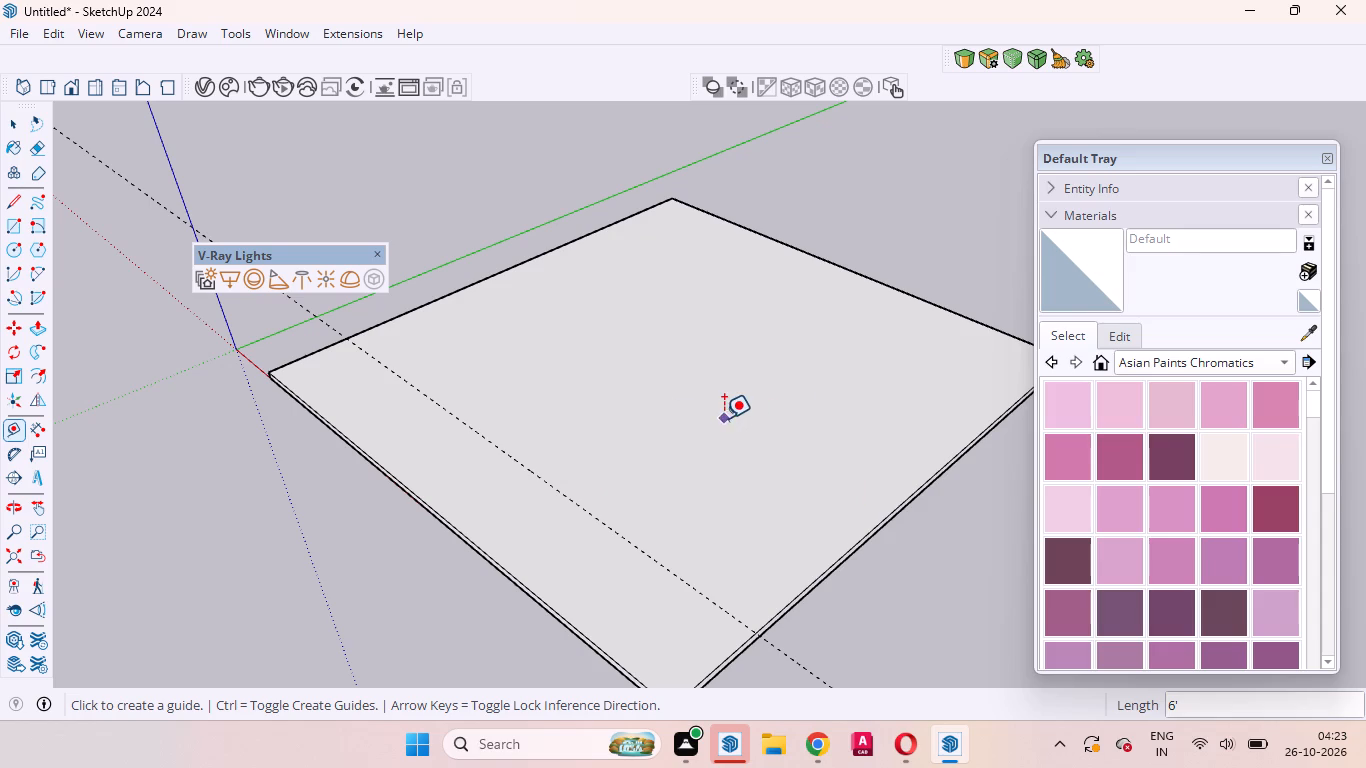
Place a Tape Measure guide line 4' inward from the slab's side edge nearest the green axis.
{"action": "middle_click_drag", "start_coordinate": [706, 433], "coordinate": [992, 531]}
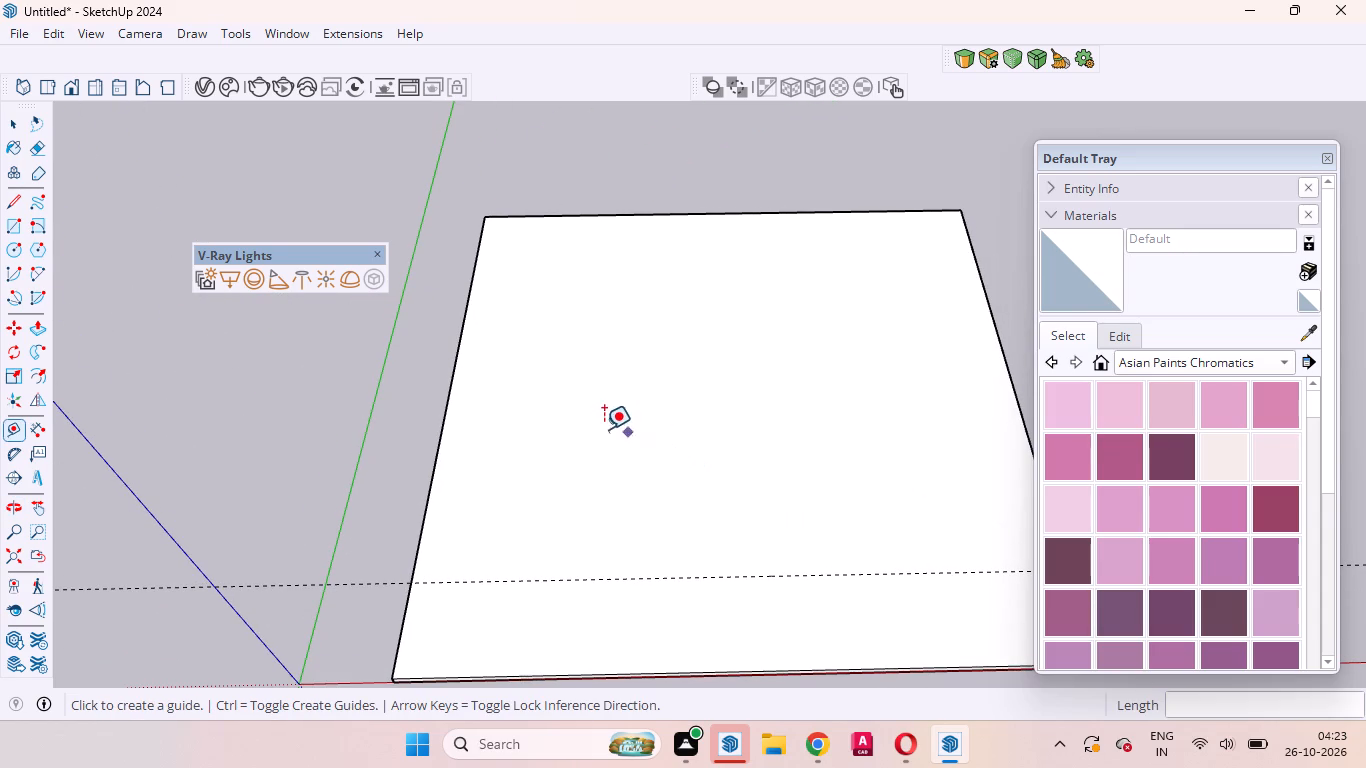
{"action": "left_click", "coordinate": [441, 399]}
{"action": "key", "text": "space"}
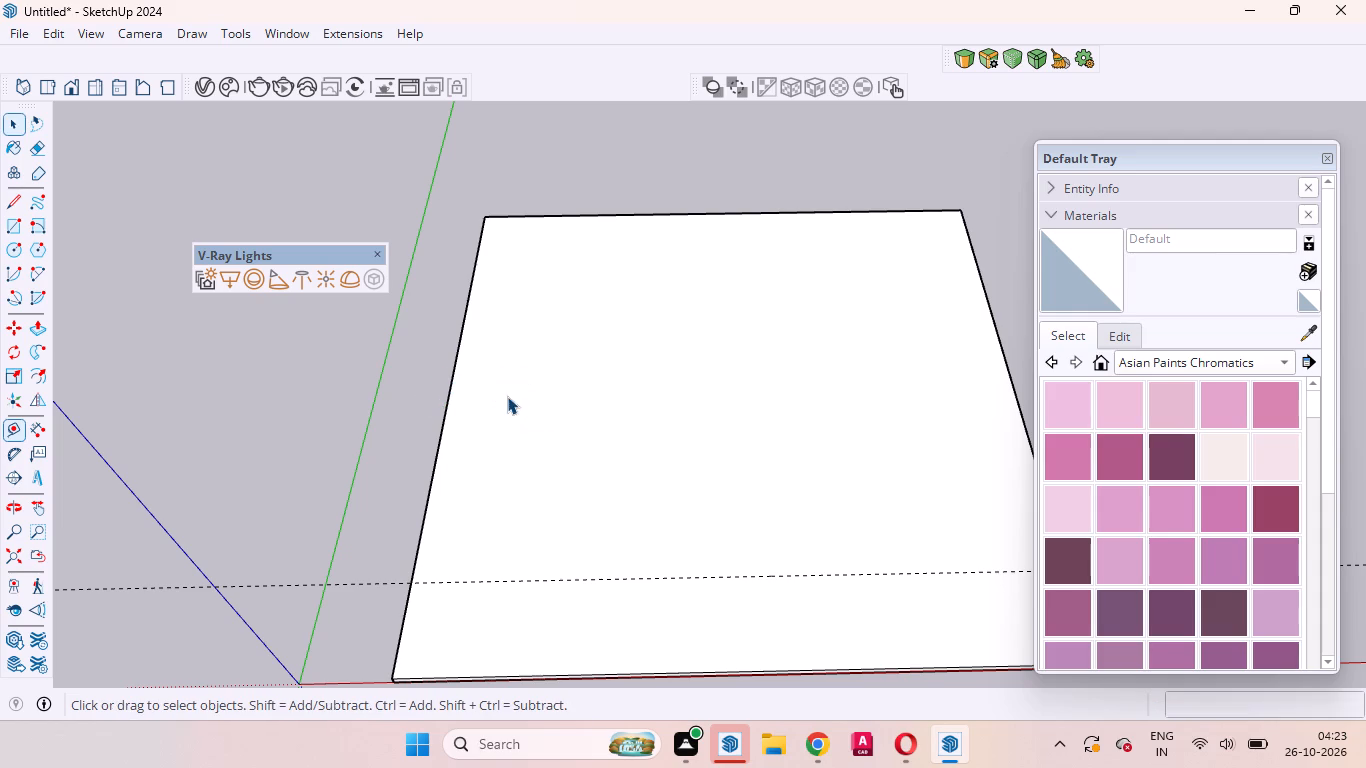
{"action": "key", "text": "t"}
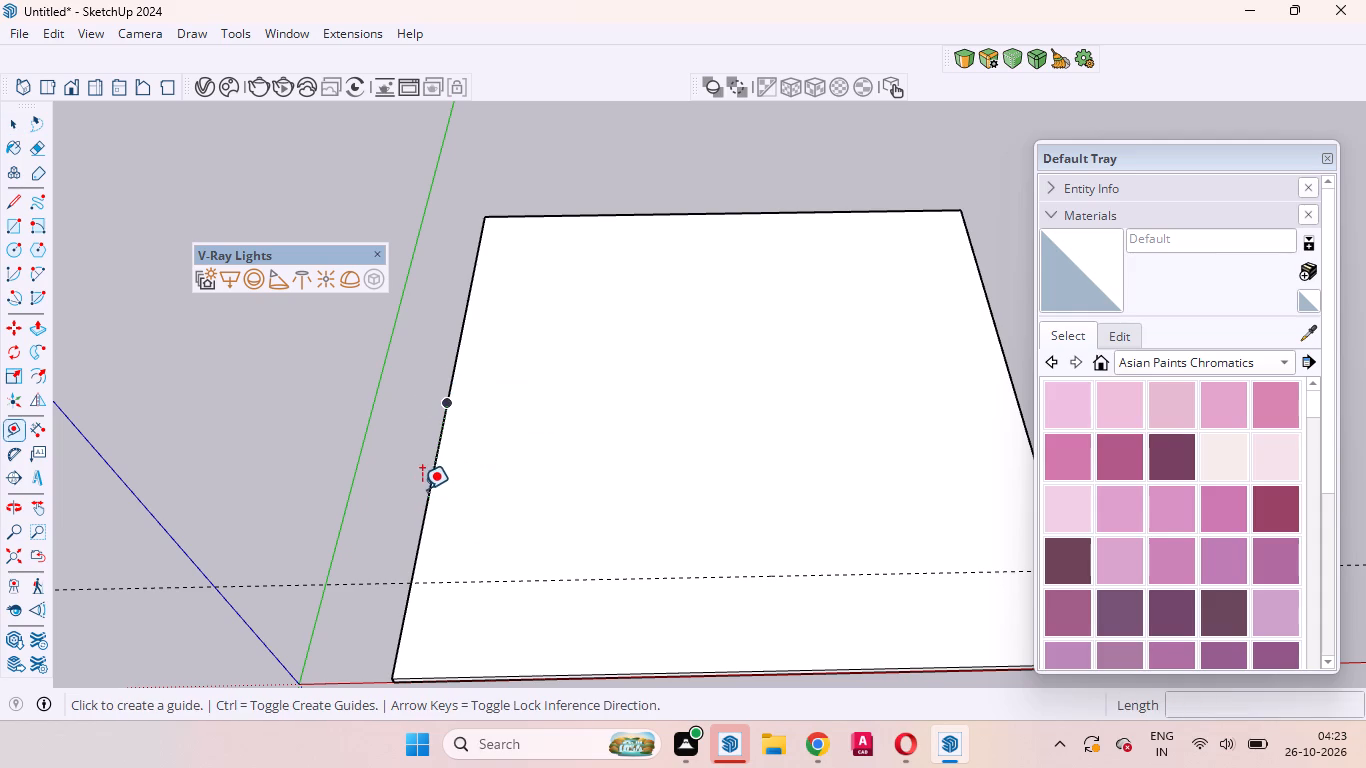
{"action": "left_click", "coordinate": [433, 489]}
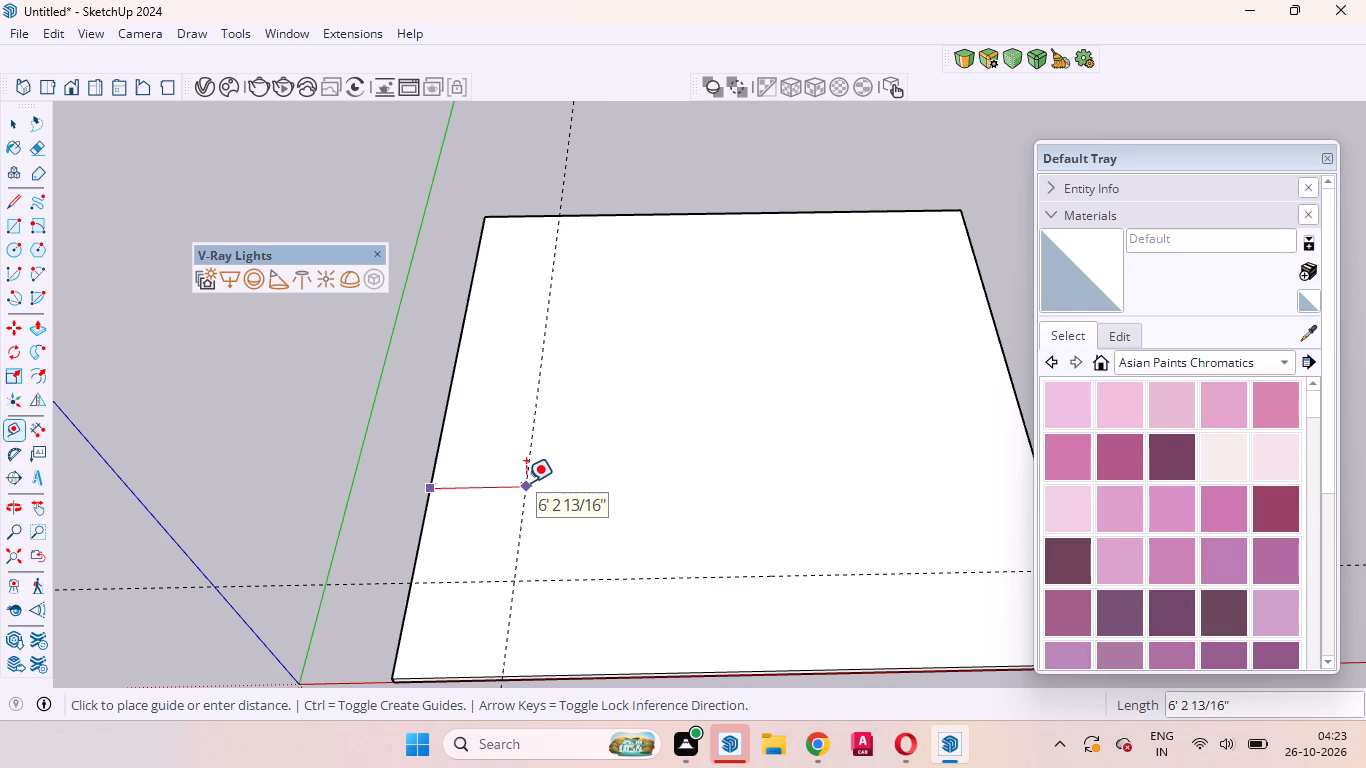
{"action": "type", "text": "4'"}
{"action": "key", "text": "Return"}
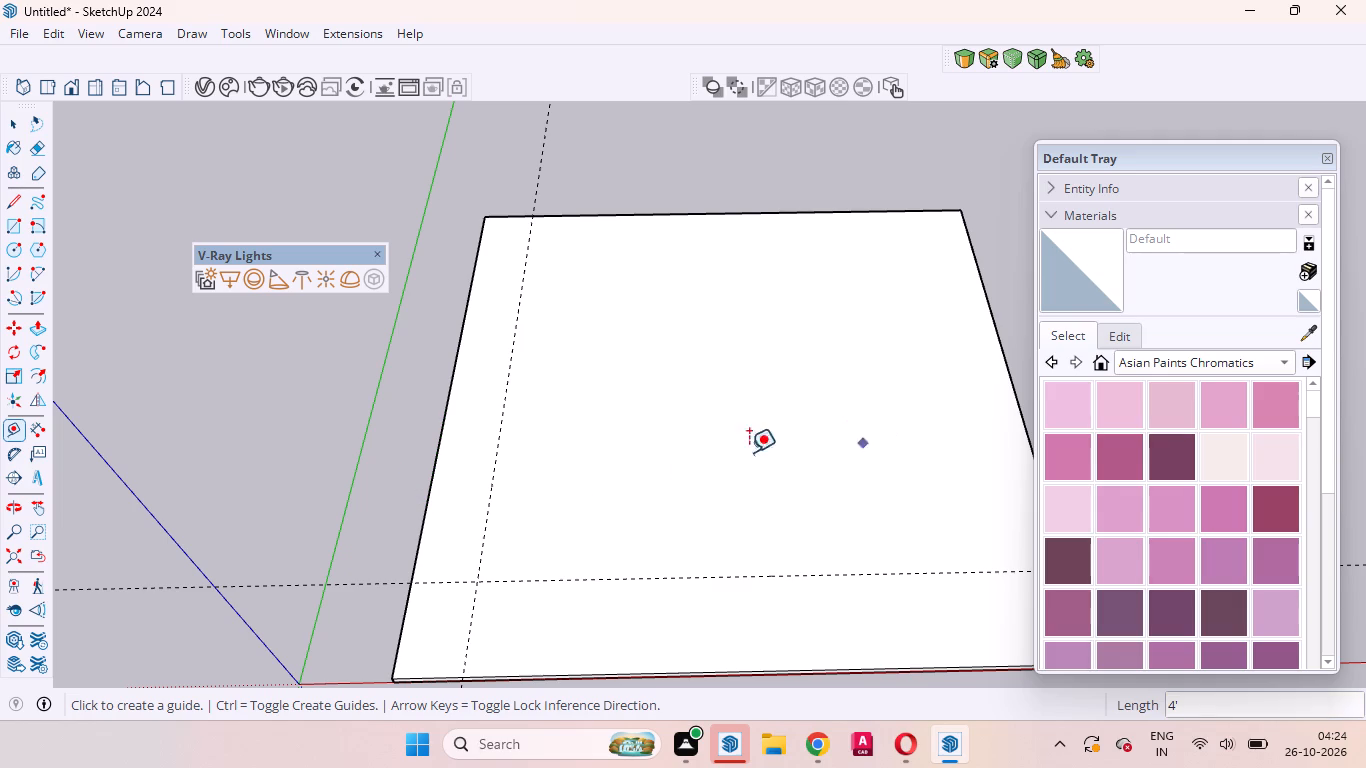
Place another guide line 4' inward from the slab's opposite side edge, farthest from the green axis.
{"action": "scroll", "coordinate": [669, 460], "scroll_direction": "down", "scroll_amount": 3}
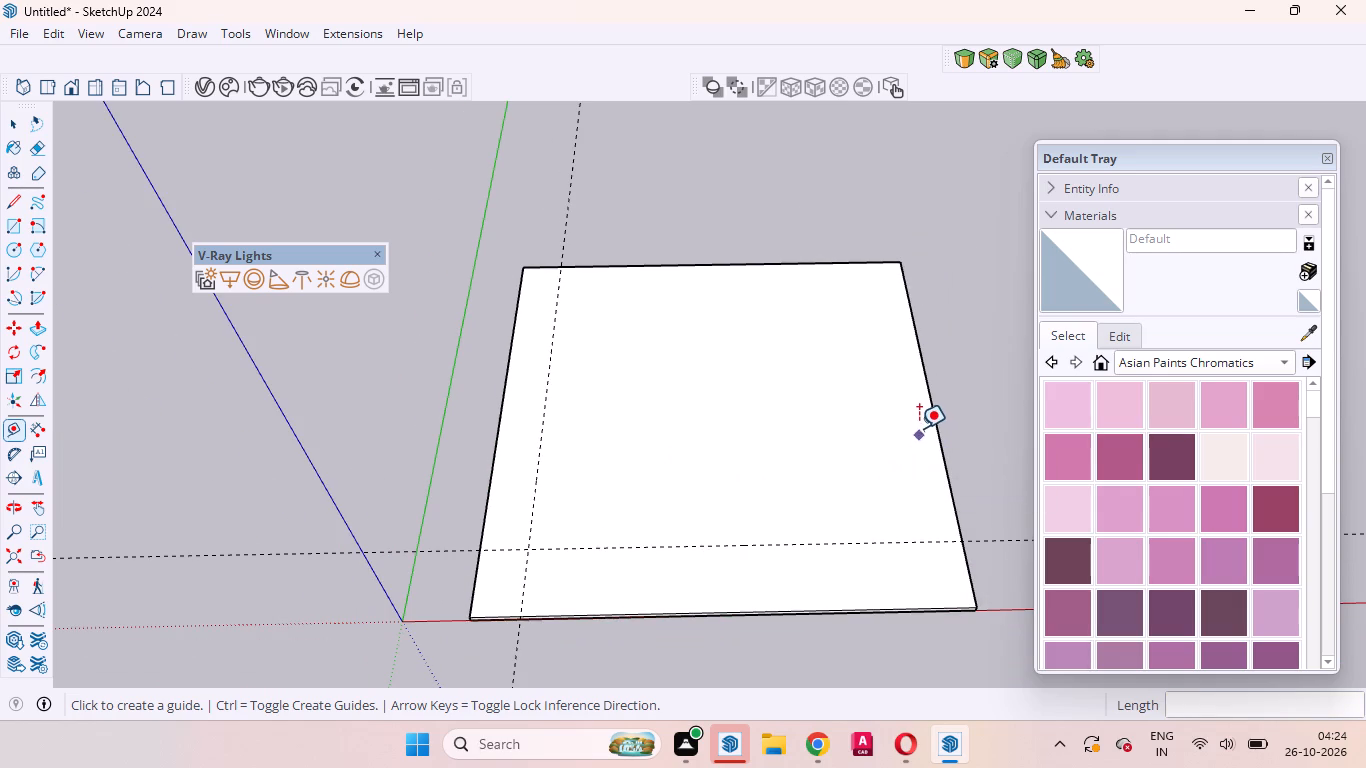
{"action": "left_click", "coordinate": [935, 421]}
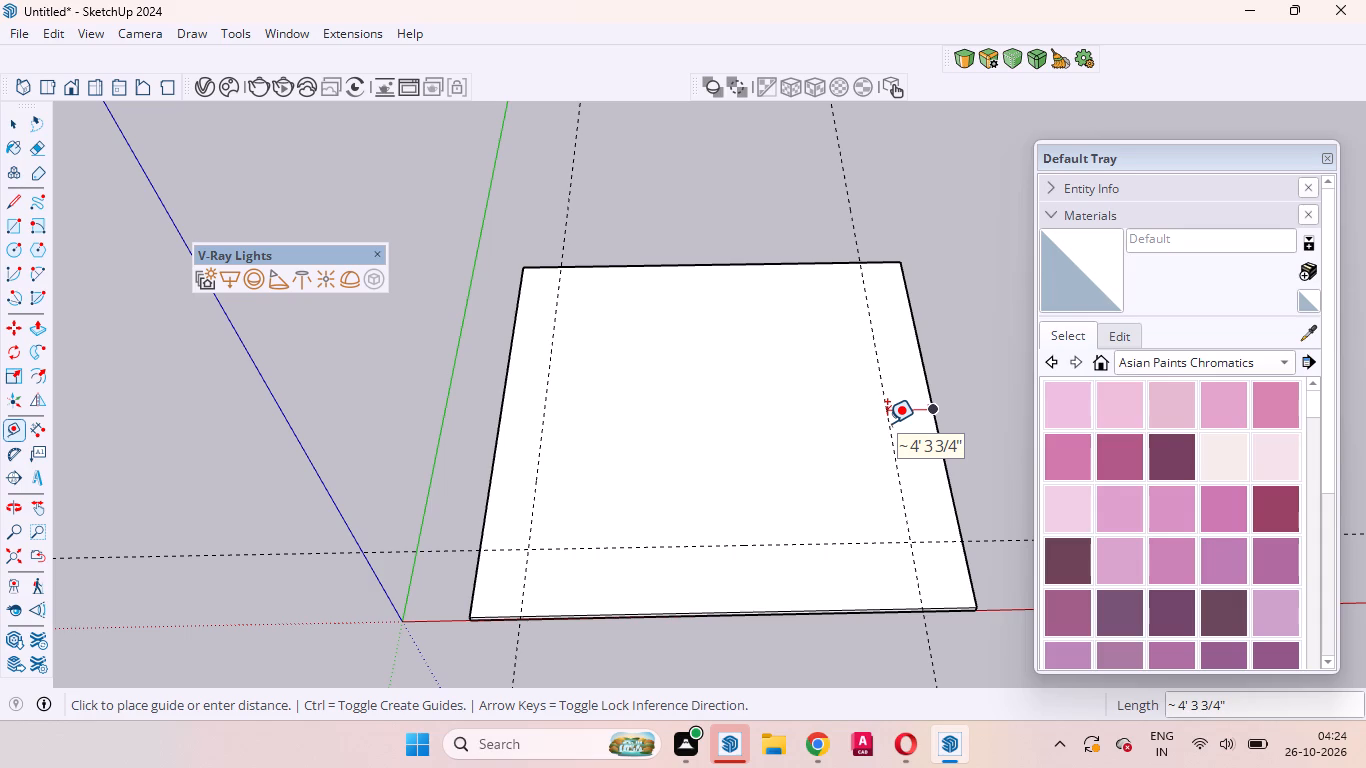
{"action": "type", "text": "4'"}
{"action": "key", "text": "Return"}
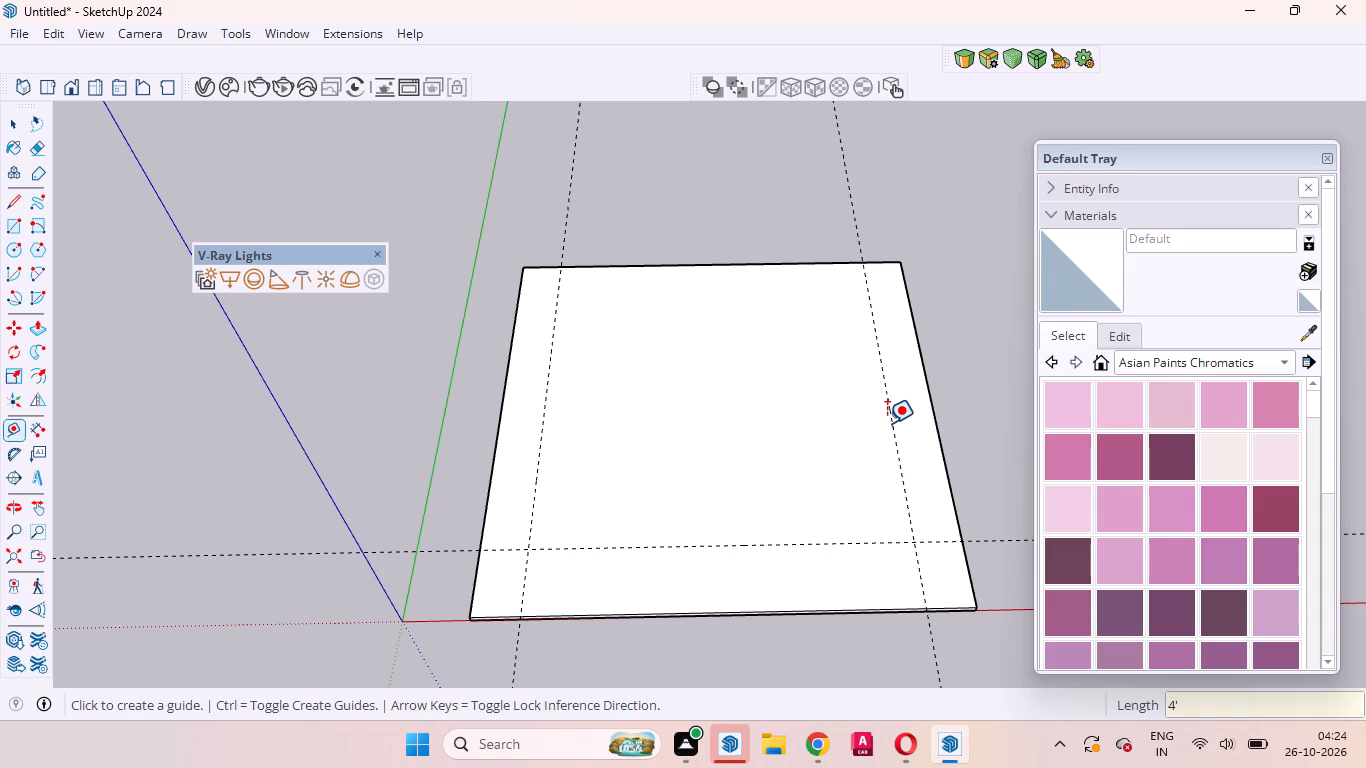
{"action": "key", "text": "space"}
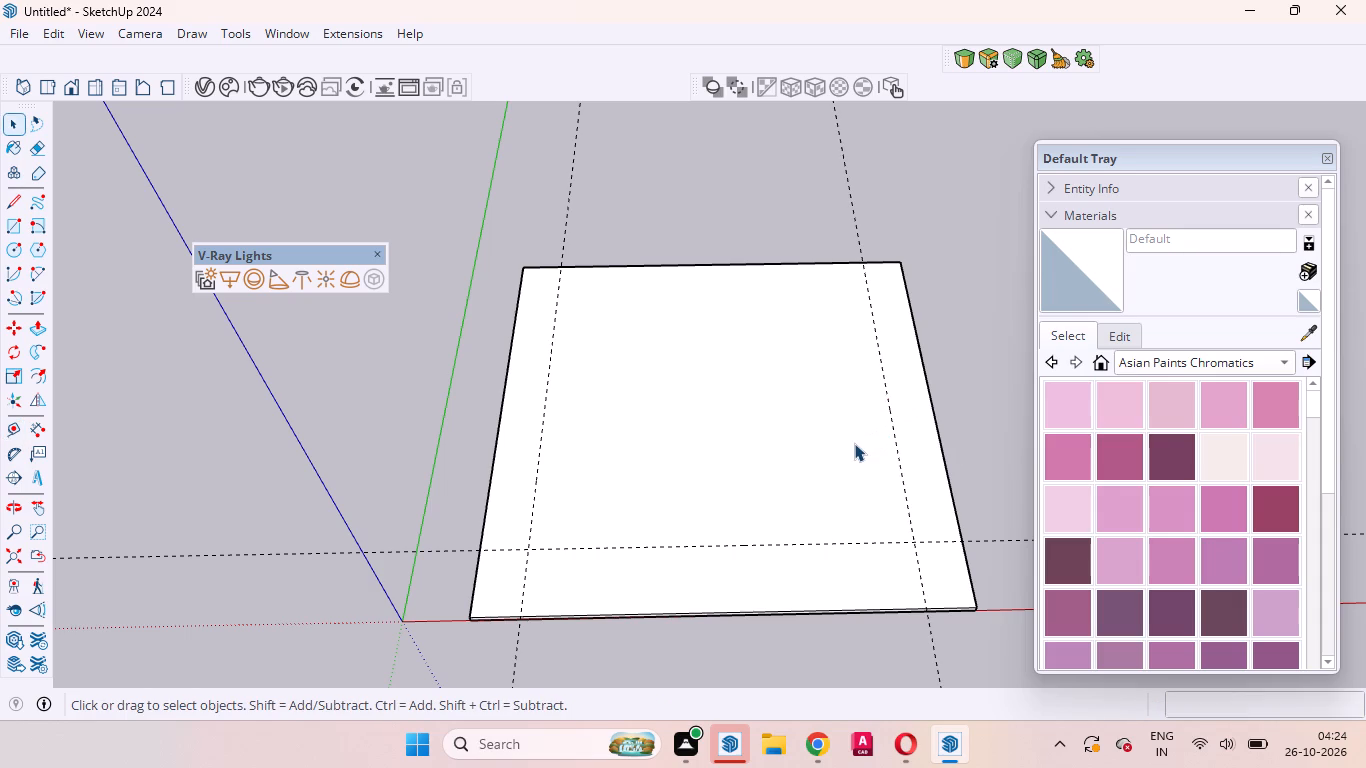
Create a new empty group and draw in it a 32' by 34' rectangle bounded by the guides and the slab's back edge.
{"action": "middle_click_drag", "start_coordinate": [854, 443], "coordinate": [620, 464]}
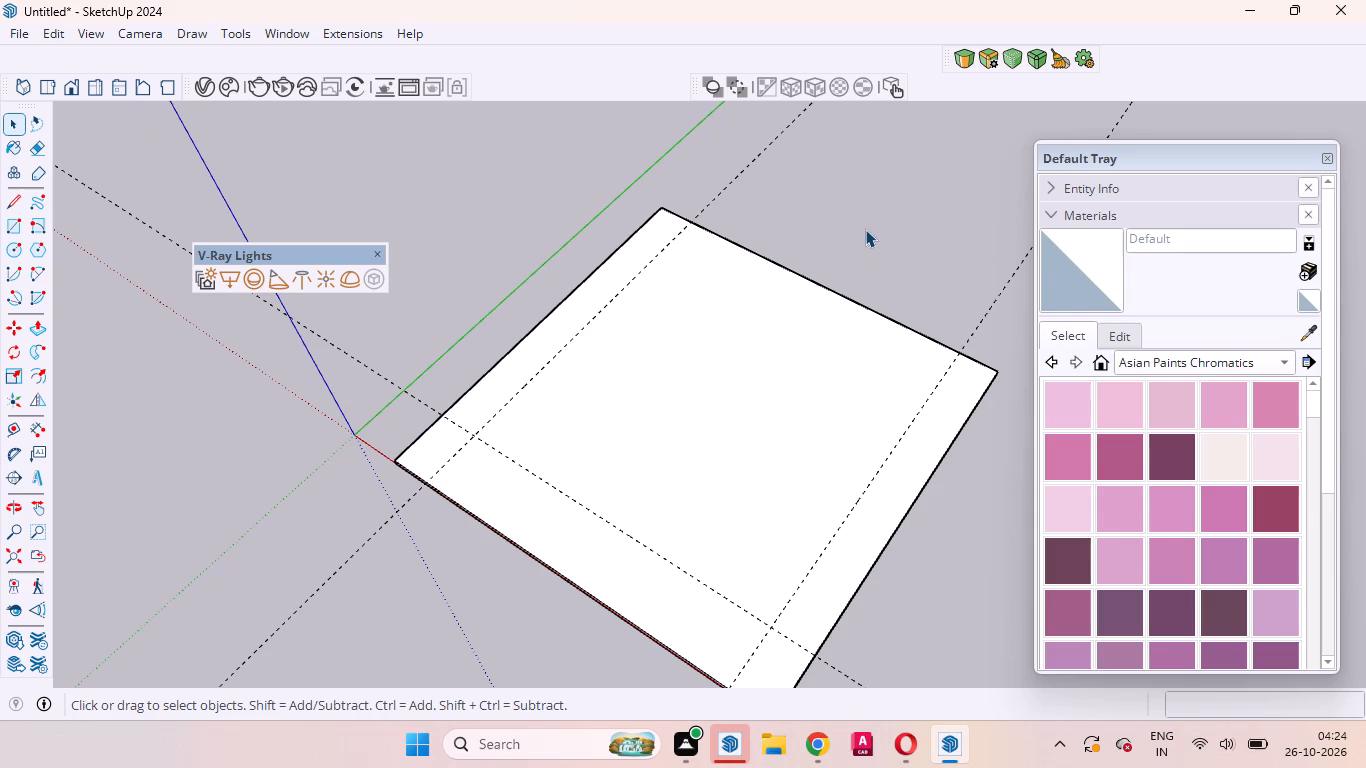
{"action": "right_click", "coordinate": [865, 229]}
{"action": "left_click", "coordinate": [927, 291]}
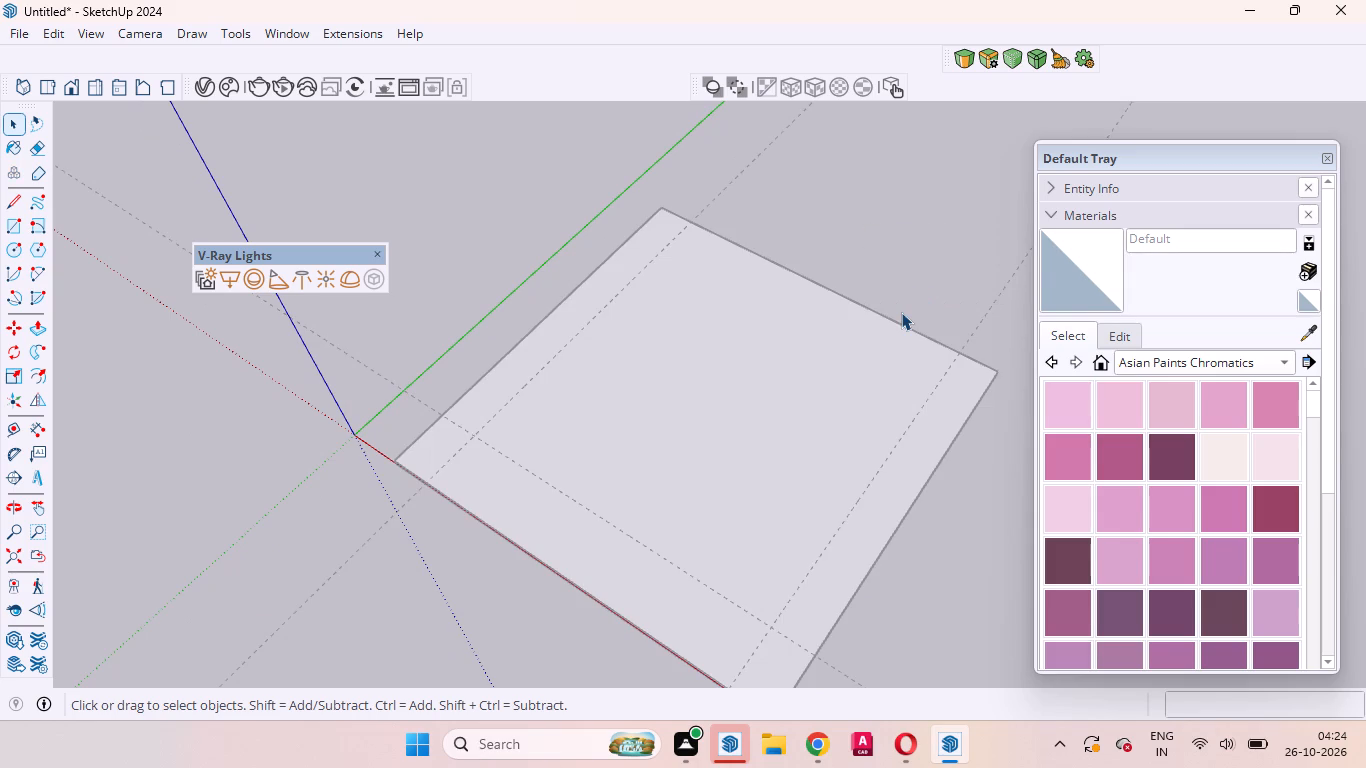
{"action": "key", "text": "r"}
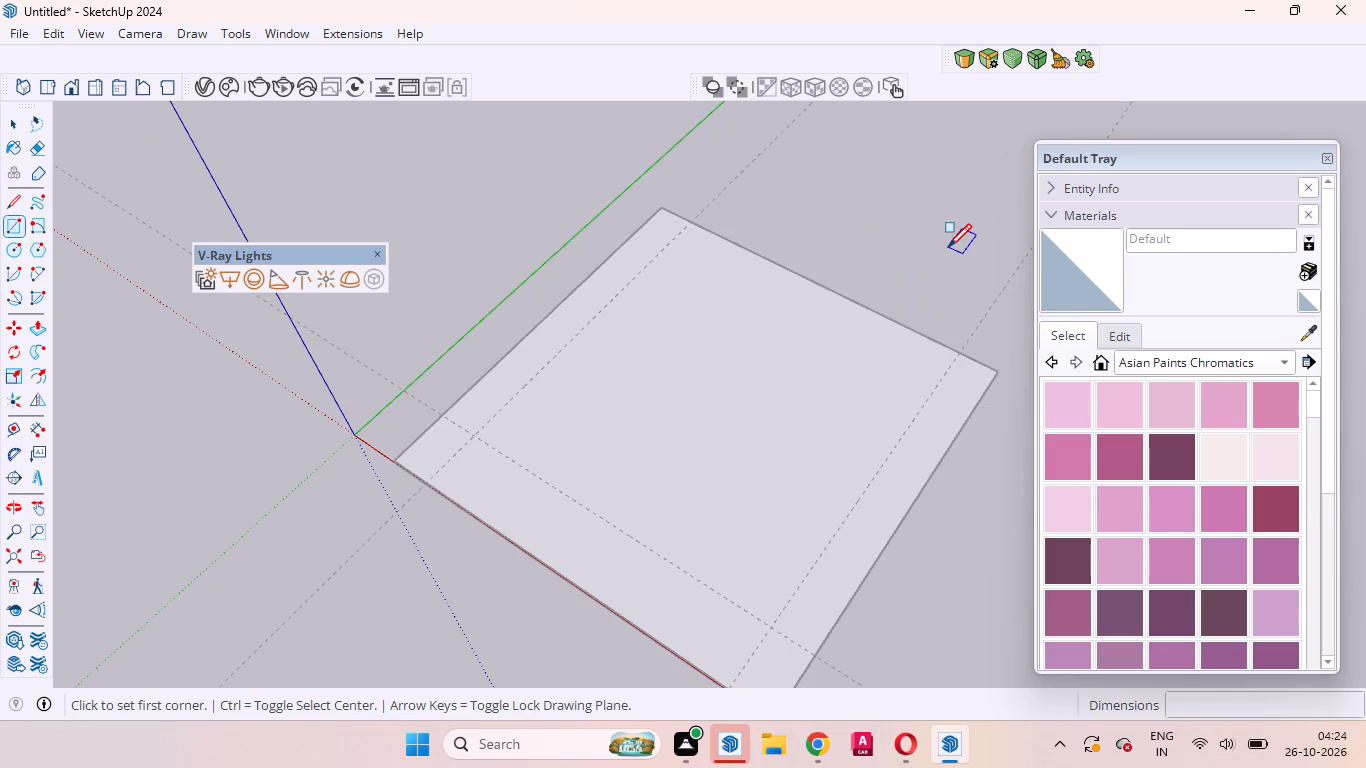
{"action": "left_click", "coordinate": [691, 225]}
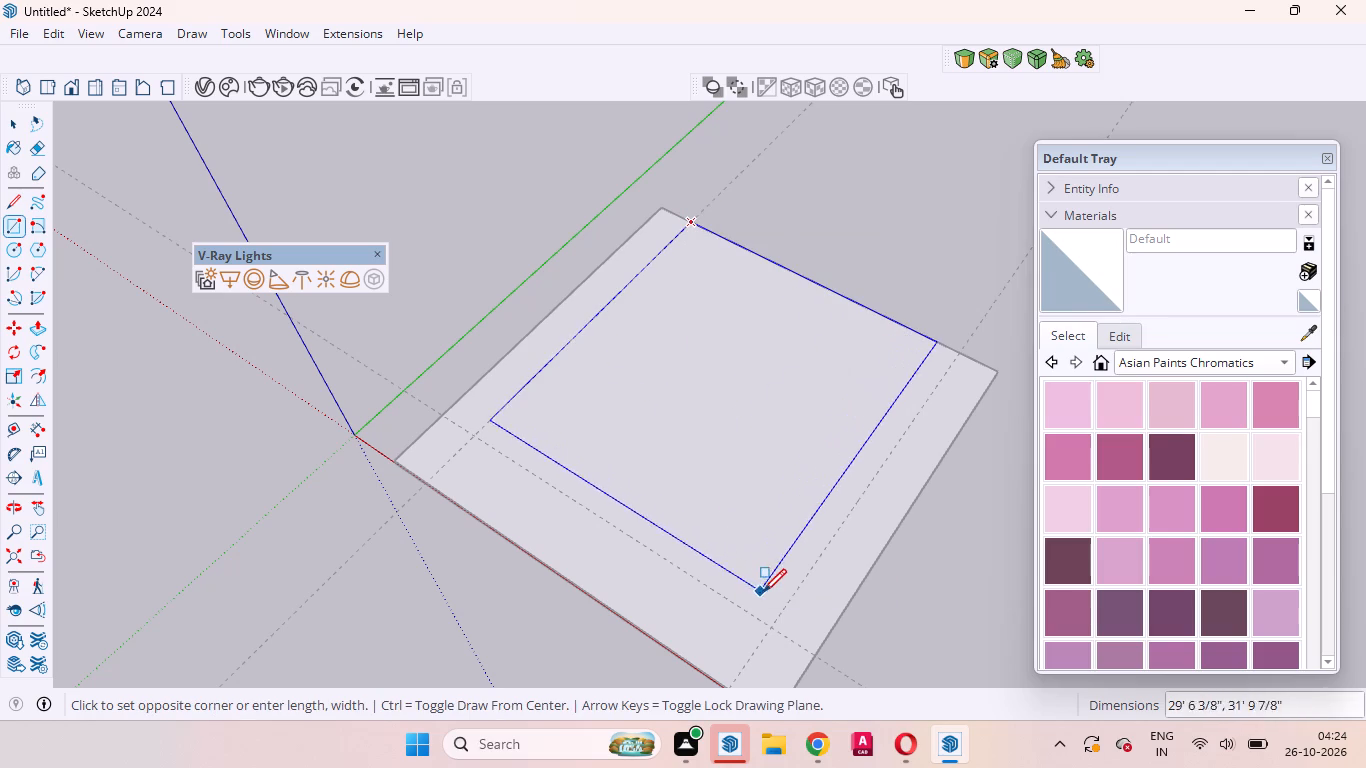
{"action": "left_click", "coordinate": [771, 629]}
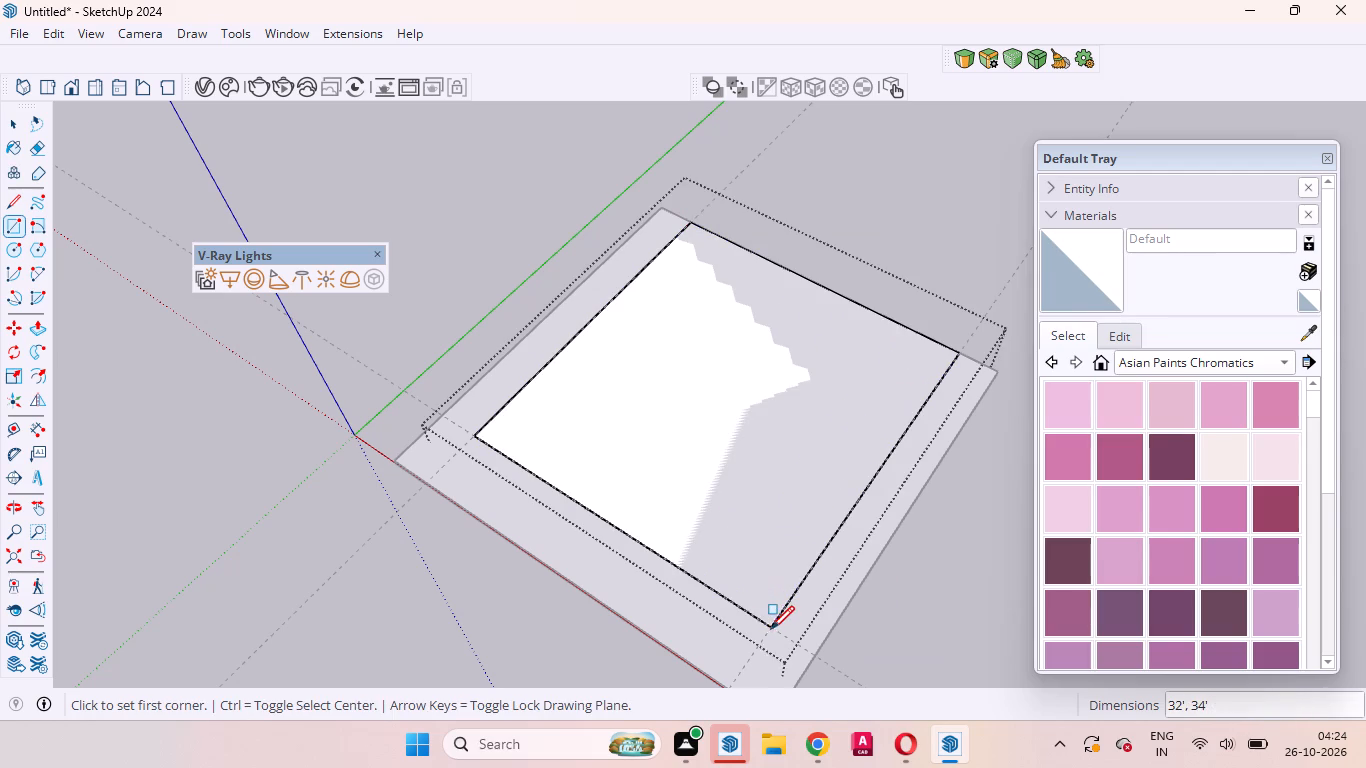
Push/Pull the 32' by 34' rectangle upward by 25' to form a block, and close the group.
{"action": "key", "text": "p"}
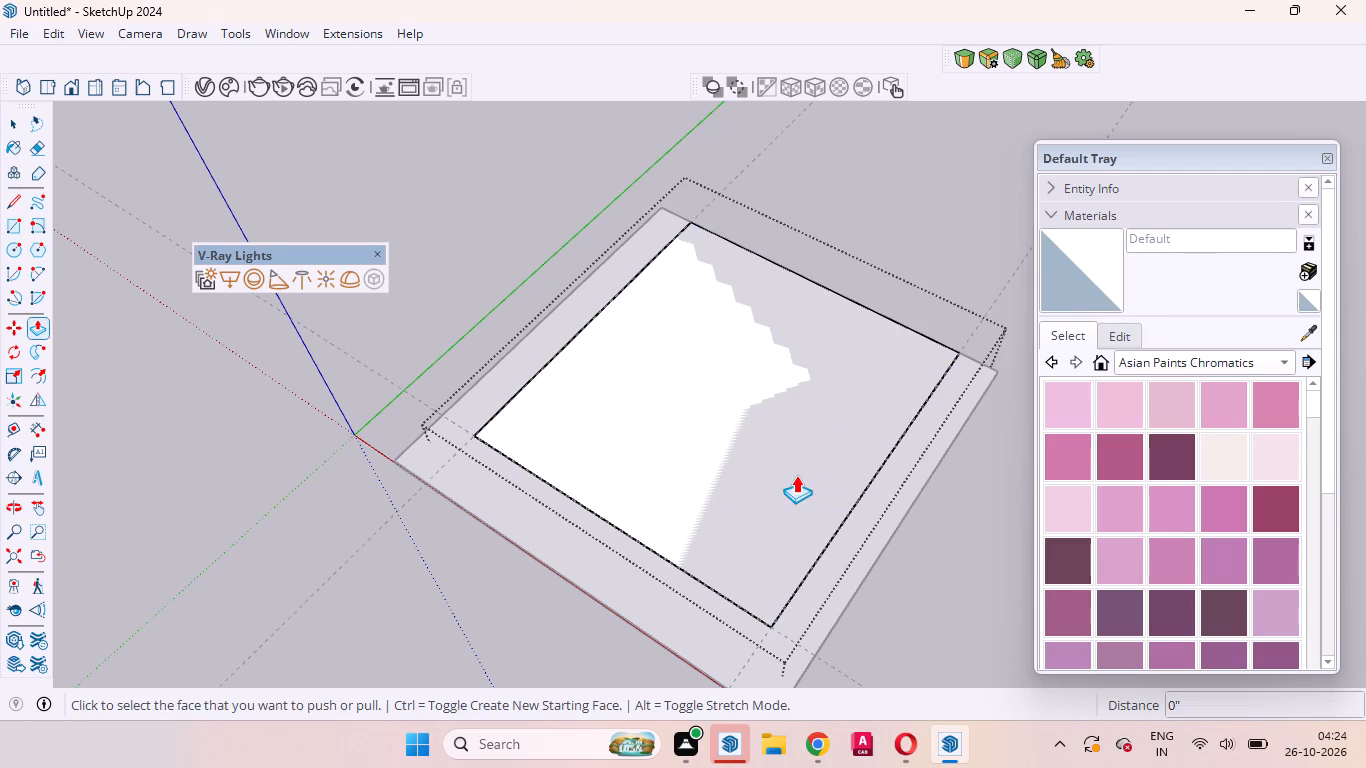
{"action": "left_click_drag", "start_coordinate": [749, 474], "coordinate": [759, 460]}
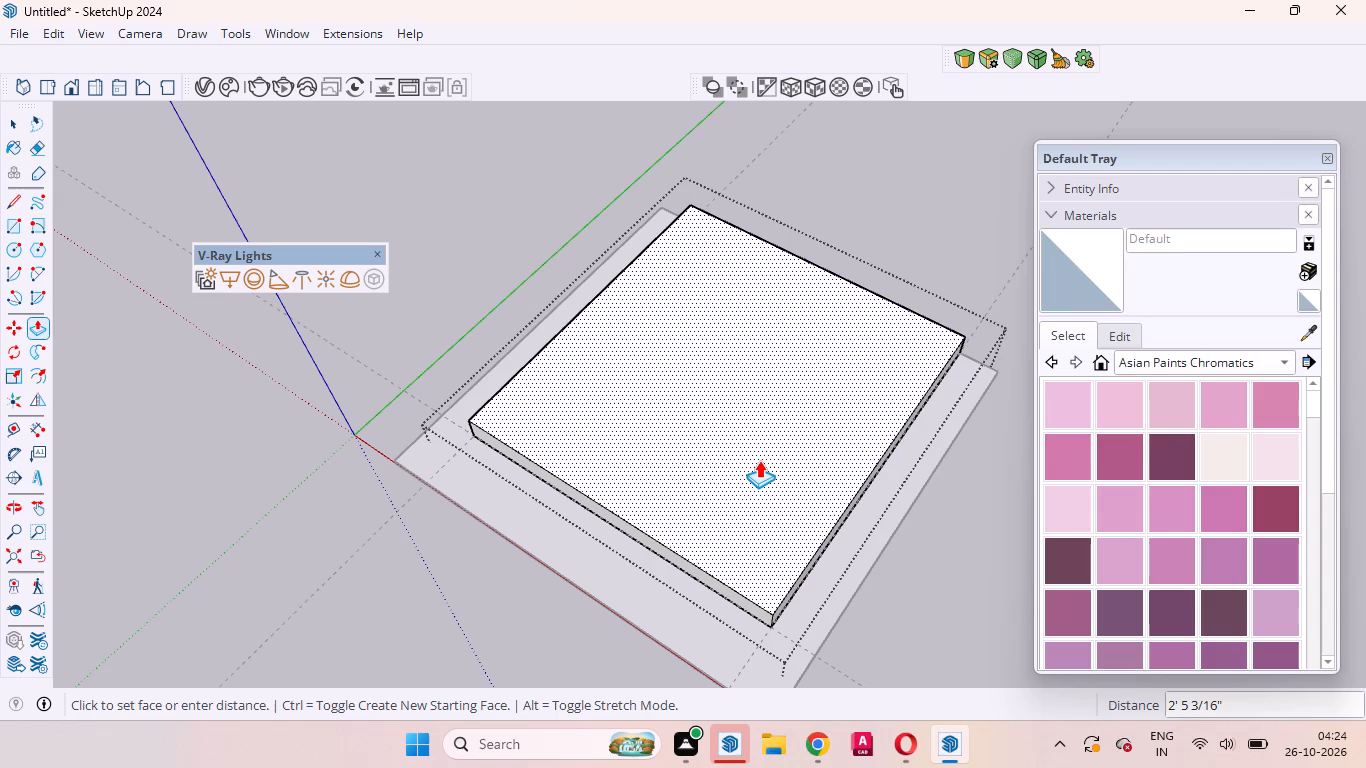
{"action": "left_click_drag", "start_coordinate": [759, 460], "coordinate": [768, 444]}
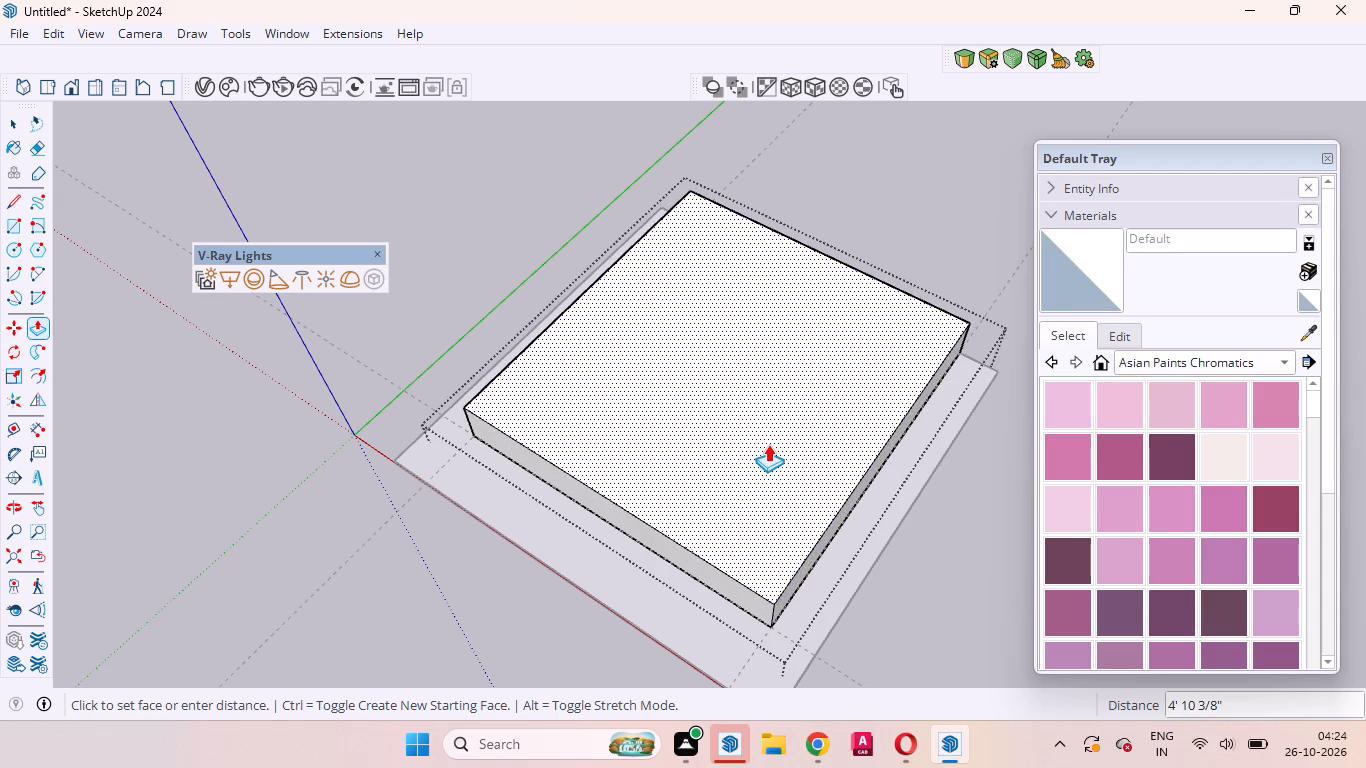
{"action": "left_click_drag", "start_coordinate": [768, 444], "coordinate": [768, 442]}
{"action": "type", "text": "25"}
{"action": "key", "text": "apostrophe"}
{"action": "key", "text": "Return"}
{"action": "key", "text": "space"}
{"action": "middle_click_drag", "start_coordinate": [716, 540], "coordinate": [716, 539]}
{"action": "scroll", "coordinate": [716, 540], "scroll_direction": "up", "scroll_amount": 1}
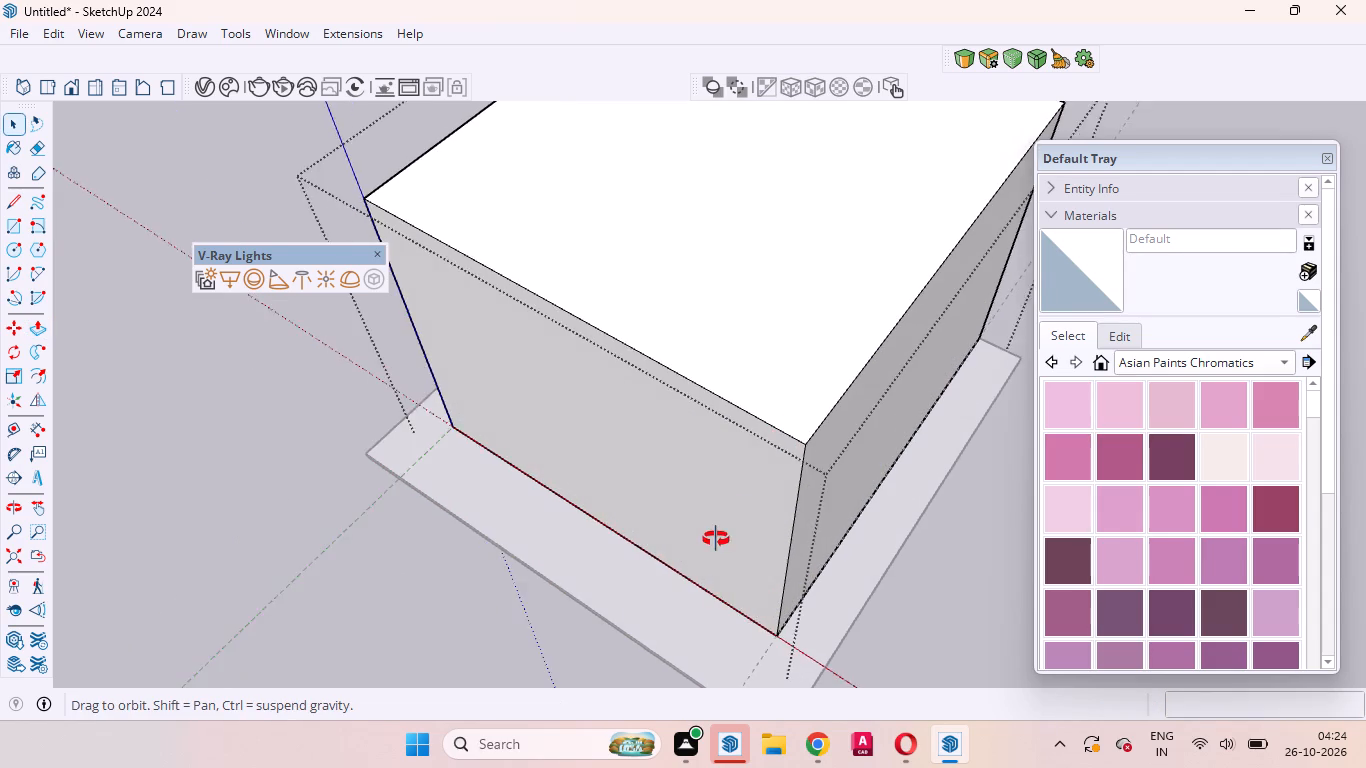
{"action": "middle_click_drag", "start_coordinate": [716, 539], "coordinate": [931, 379]}
{"action": "scroll", "coordinate": [825, 475], "scroll_direction": "down", "scroll_amount": 4}
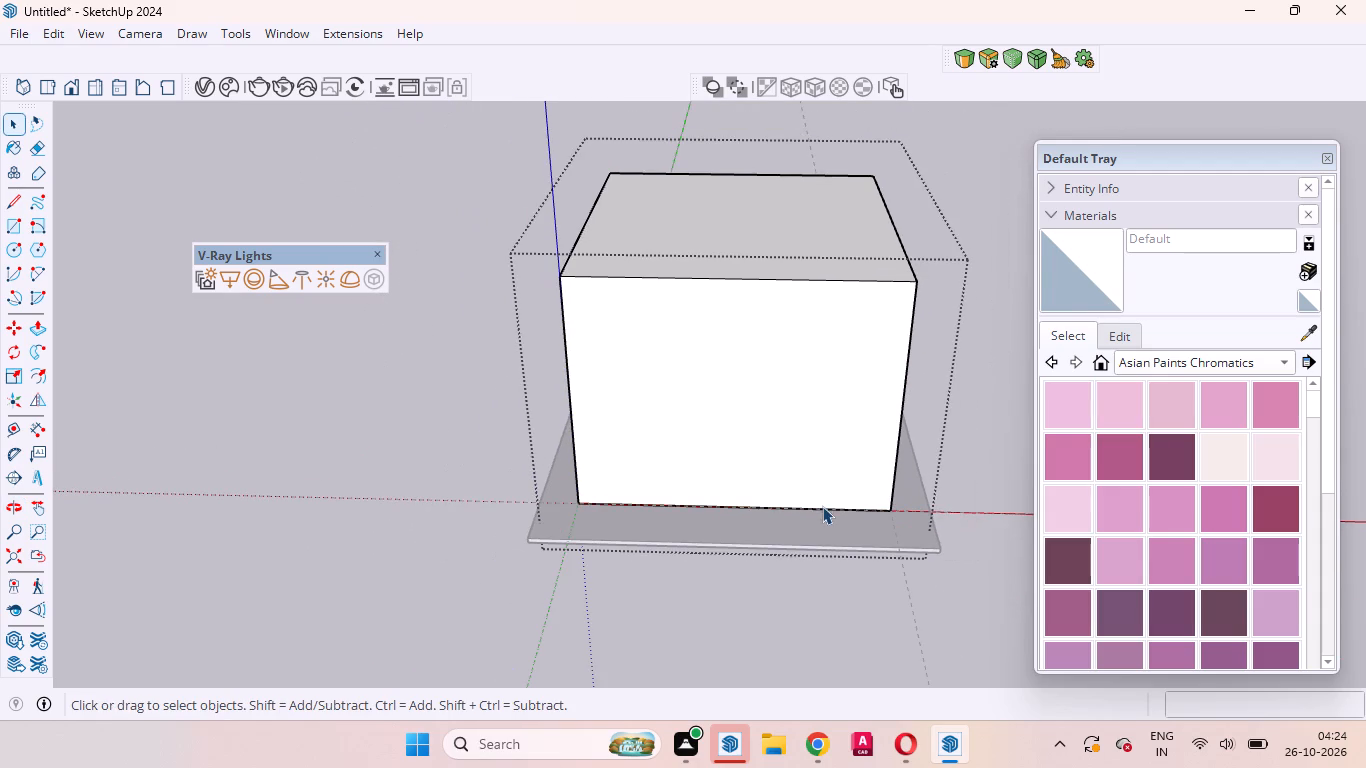
{"action": "left_click", "coordinate": [857, 639]}
Delete the three guide lines around the block: the two 4' side guides and the 6' front guide.
{"action": "scroll", "coordinate": [850, 536], "scroll_direction": "up", "scroll_amount": 4}
{"action": "middle_click_drag", "start_coordinate": [850, 536], "coordinate": [961, 532]}
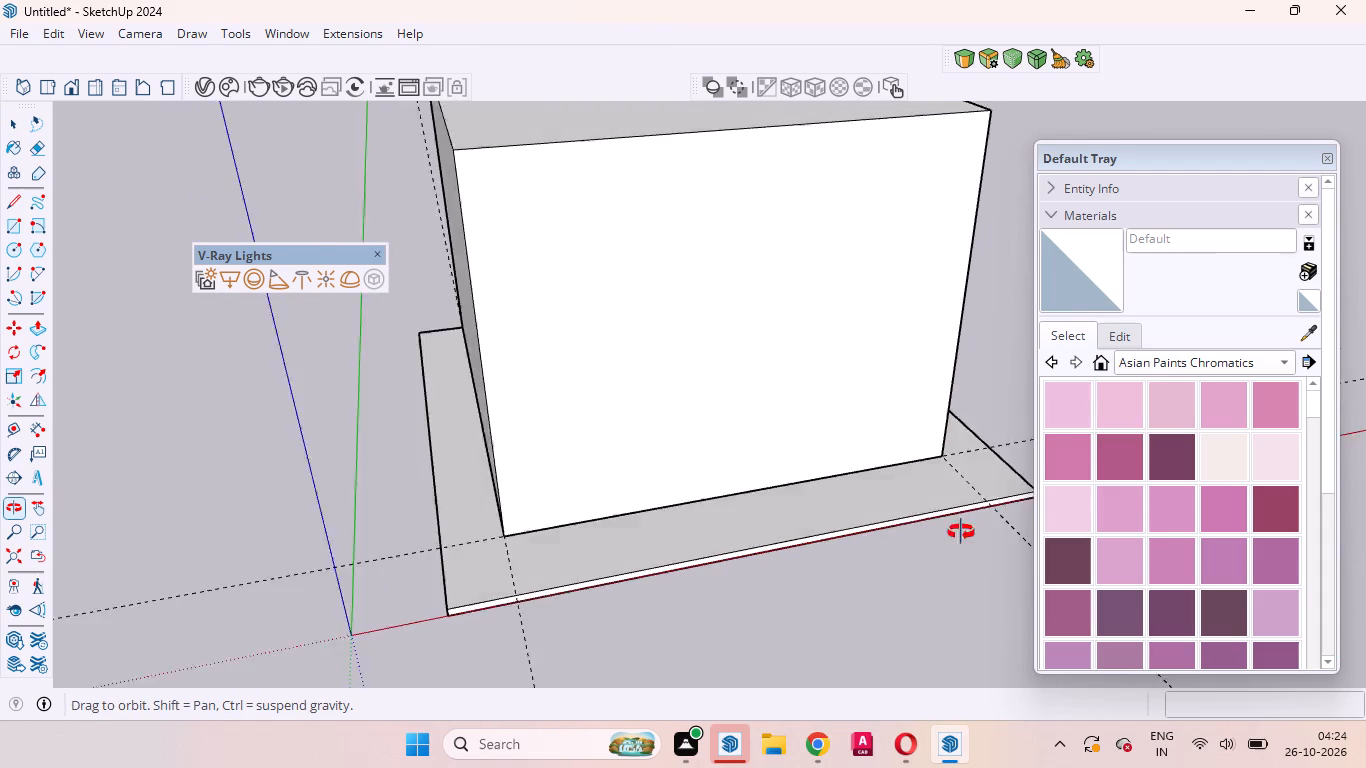
{"action": "middle_click_drag", "start_coordinate": [961, 532], "coordinate": [896, 528]}
{"action": "scroll", "coordinate": [891, 528], "scroll_direction": "down", "scroll_amount": 6}
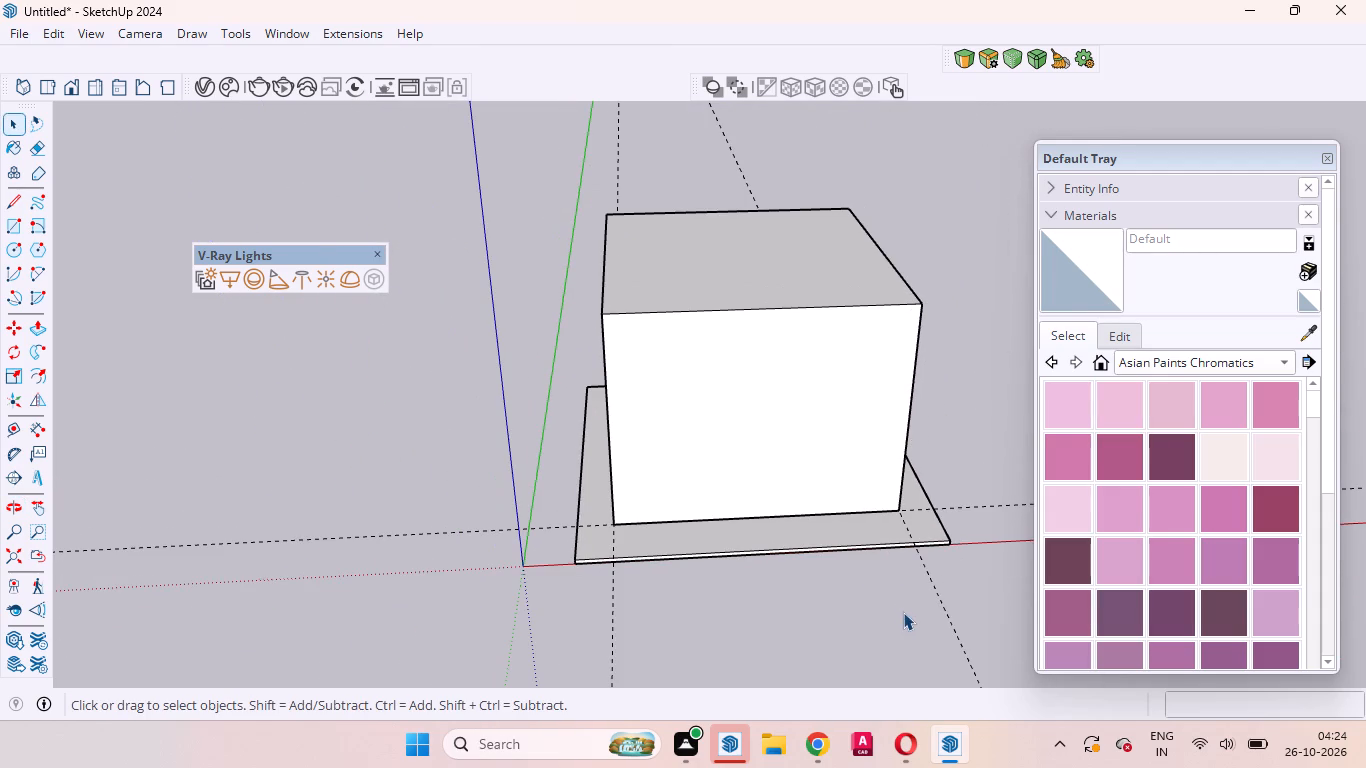
{"action": "left_click", "coordinate": [944, 606]}
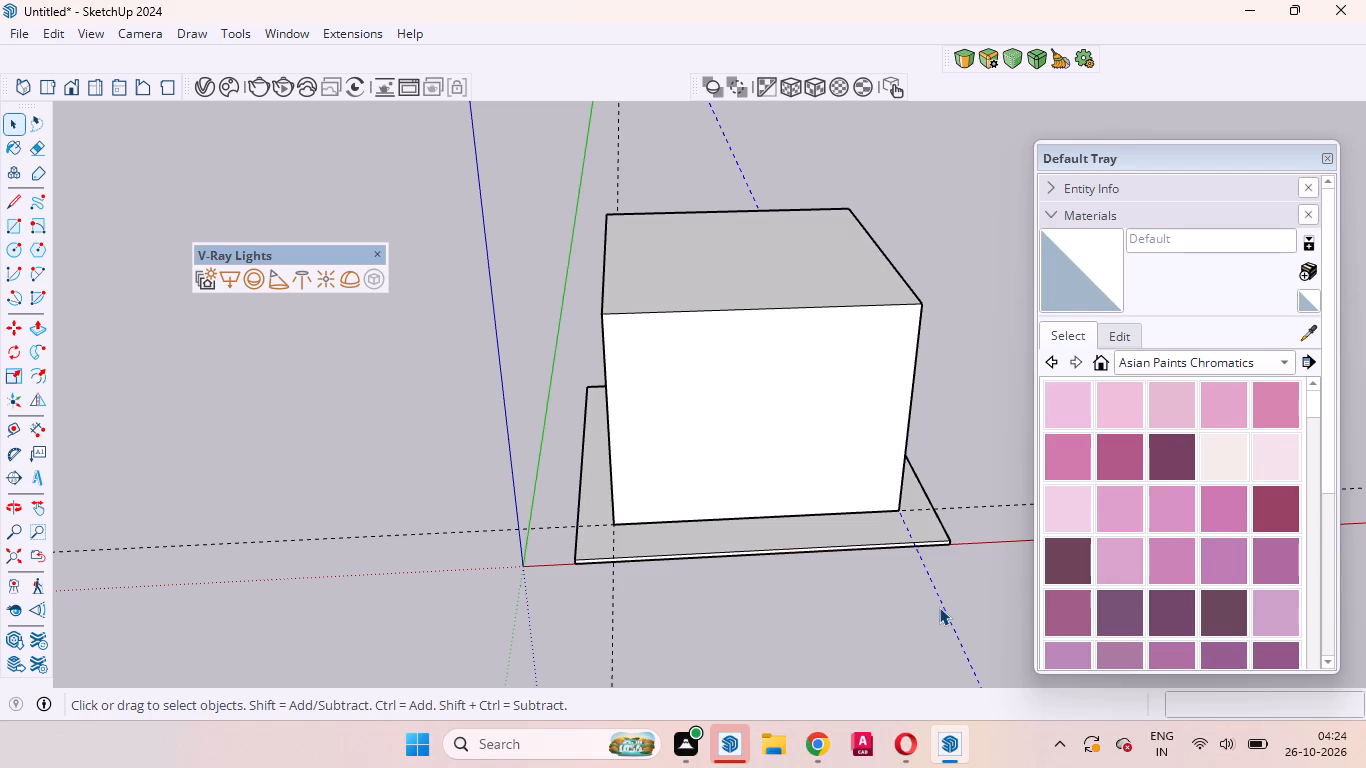
{"action": "key", "text": "Delete"}
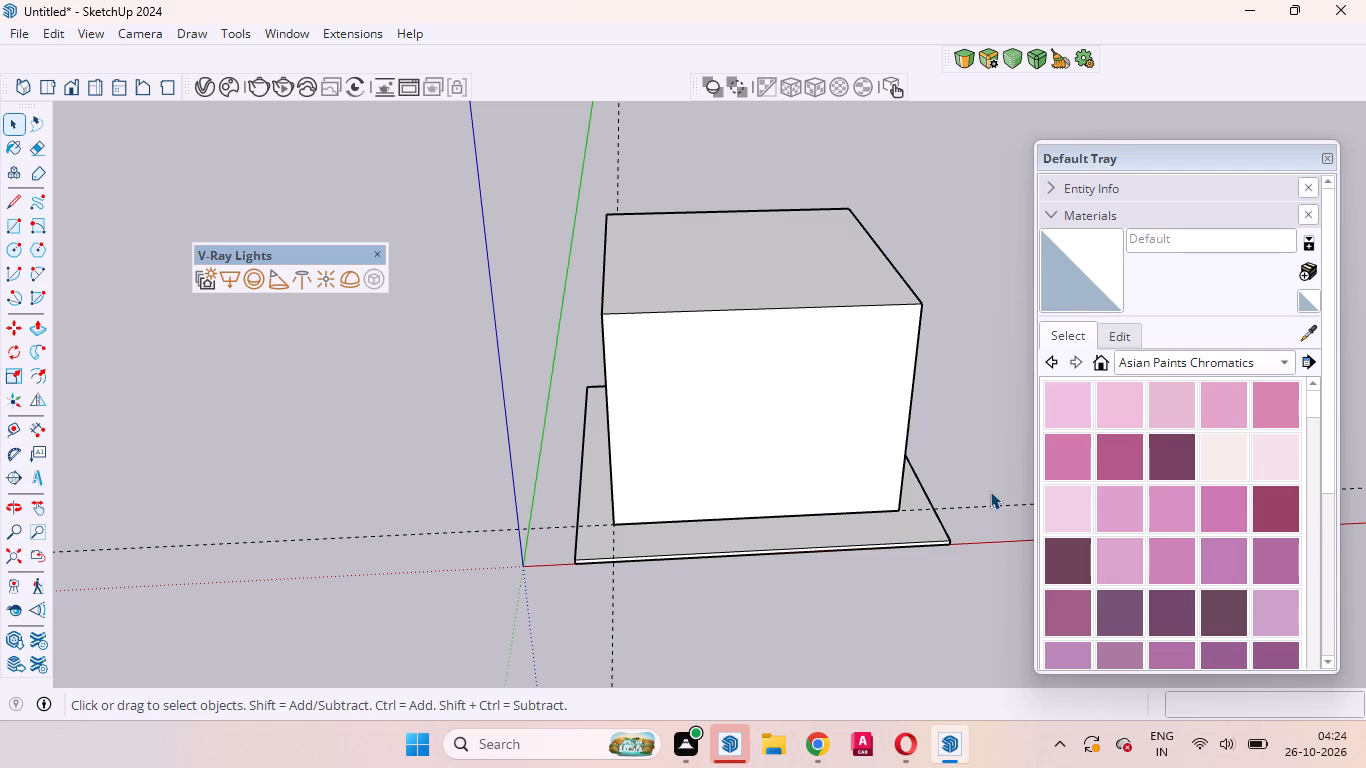
{"action": "left_click", "coordinate": [997, 505]}
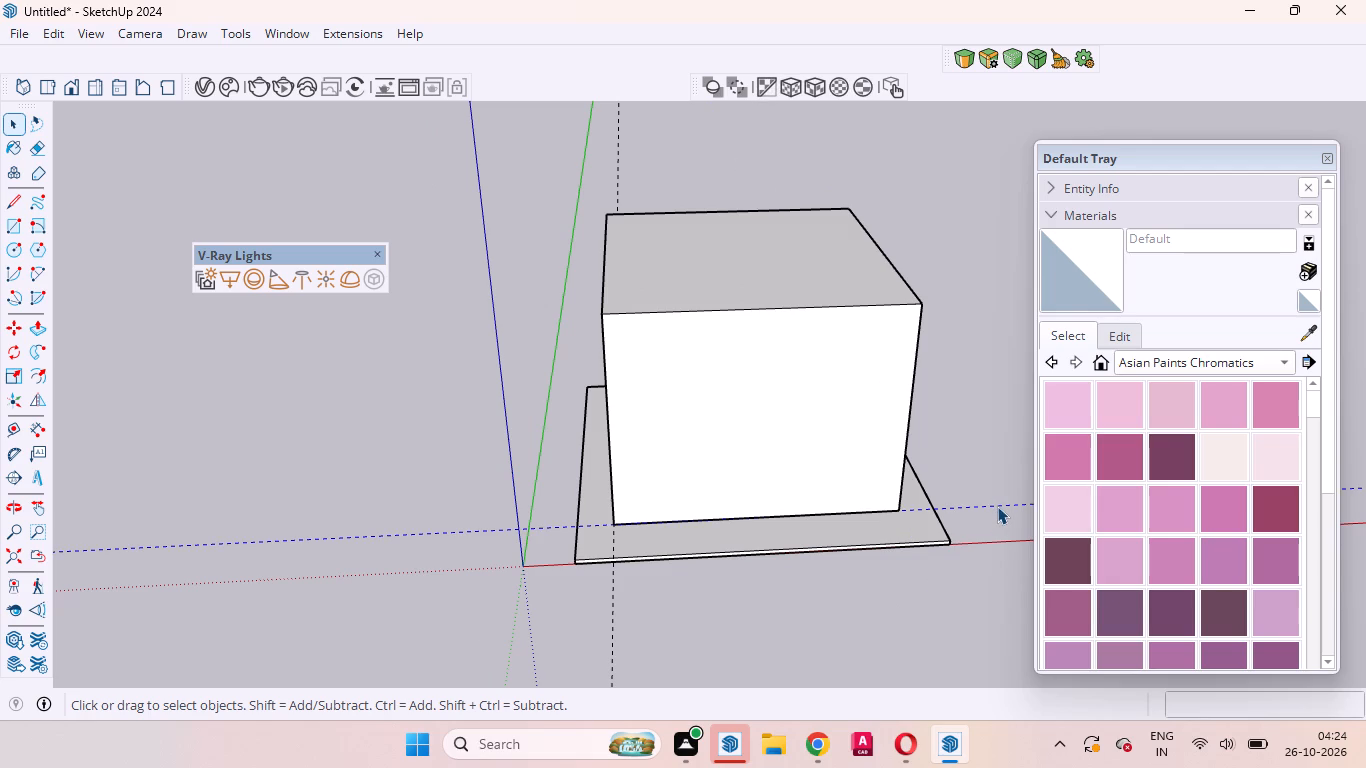
{"action": "key", "text": "Delete"}
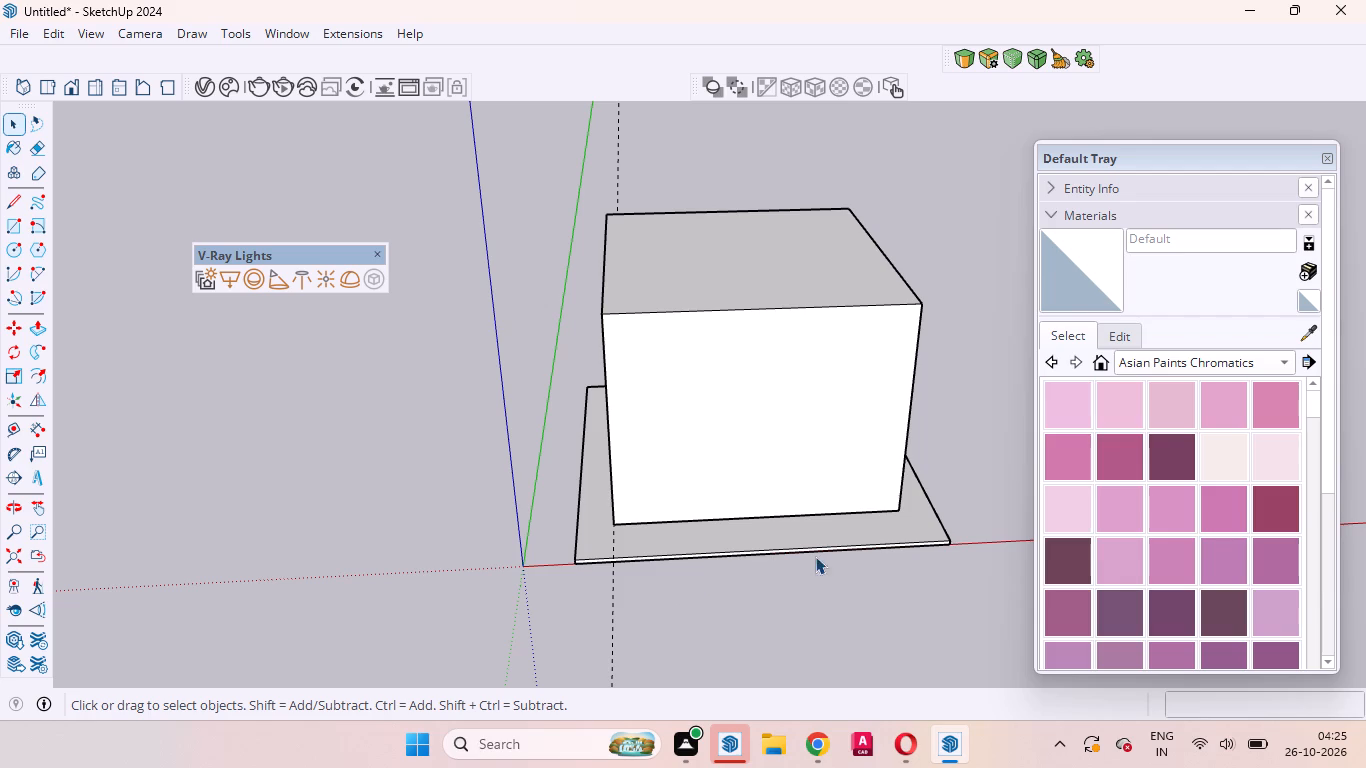
{"action": "left_click", "coordinate": [616, 577]}
{"action": "key", "text": "Delete"}
Examine the block on its slab from low frontal and corner viewing angles.
{"action": "middle_click_drag", "start_coordinate": [718, 626], "coordinate": [653, 496]}
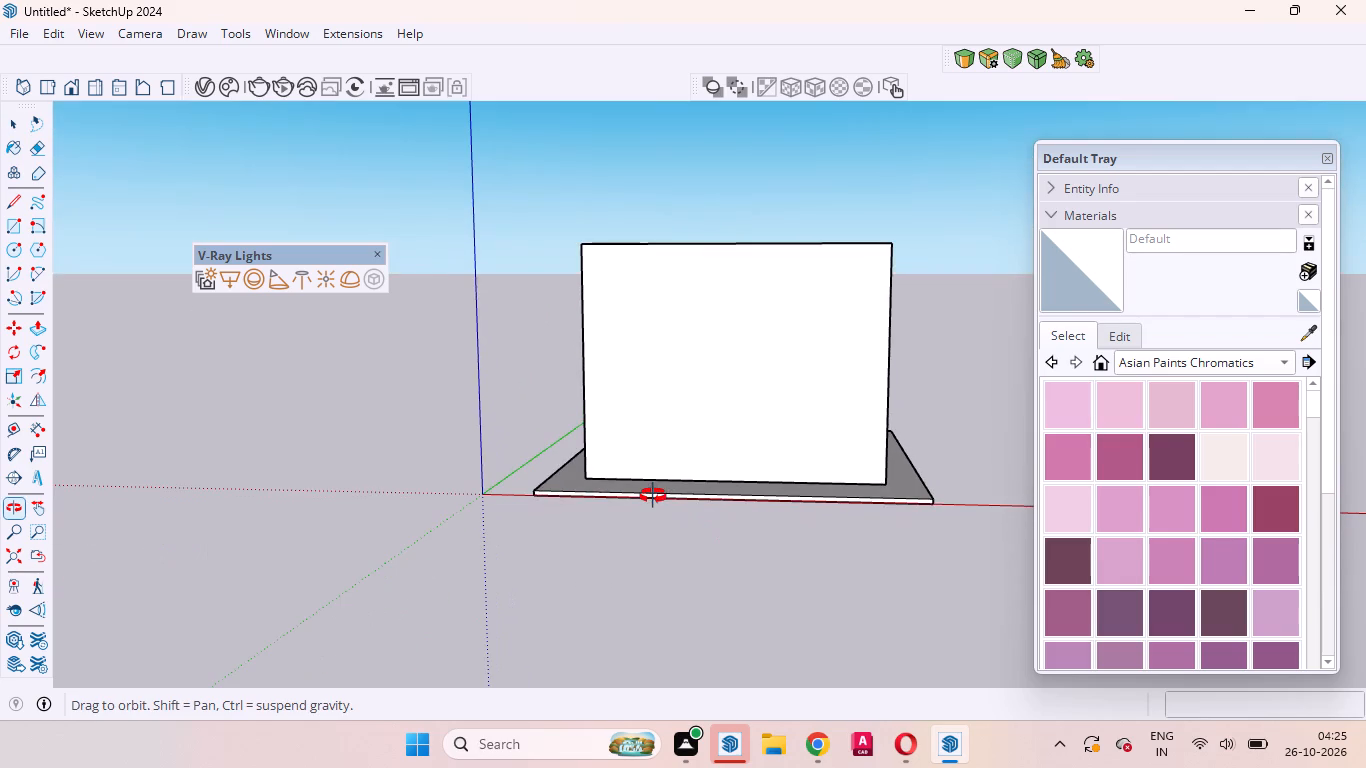
{"action": "middle_click_drag", "start_coordinate": [653, 496], "coordinate": [651, 507]}
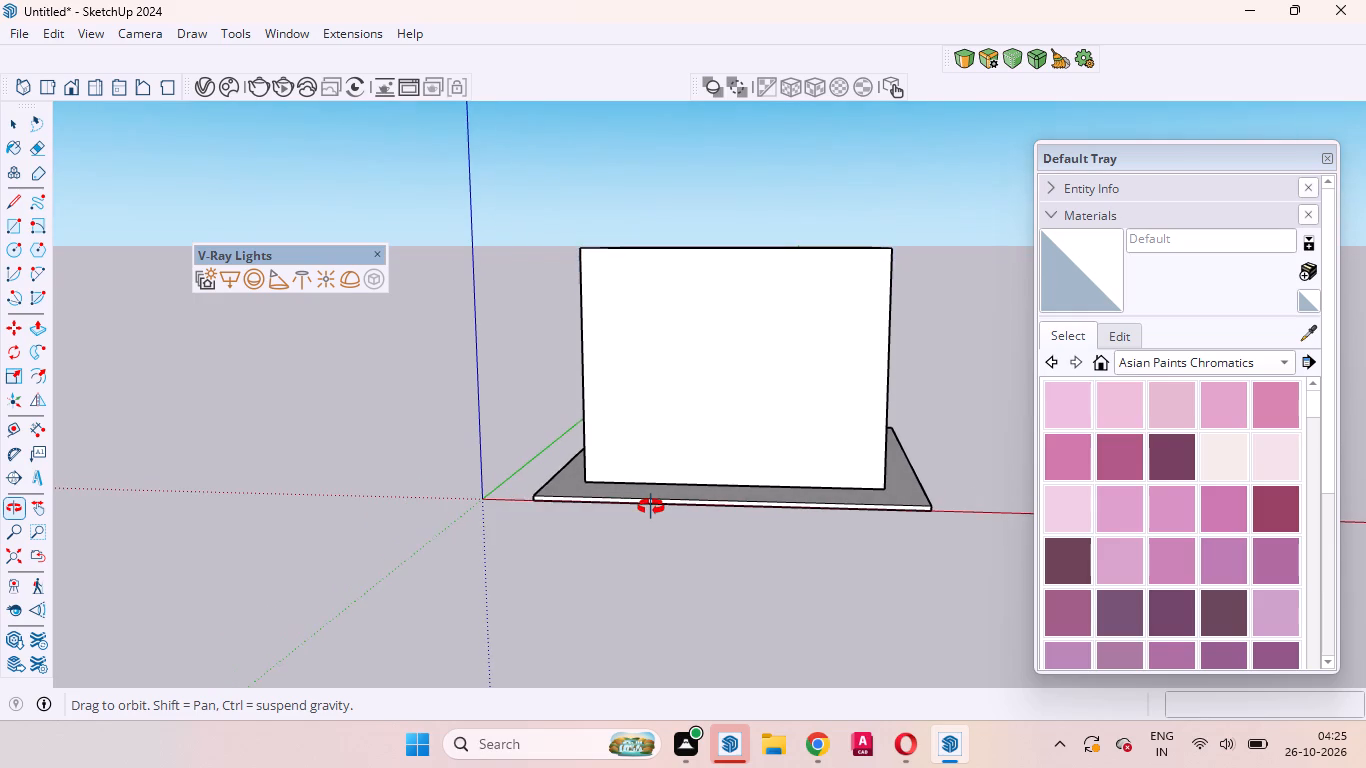
{"action": "middle_click_drag", "start_coordinate": [651, 507], "coordinate": [654, 508]}
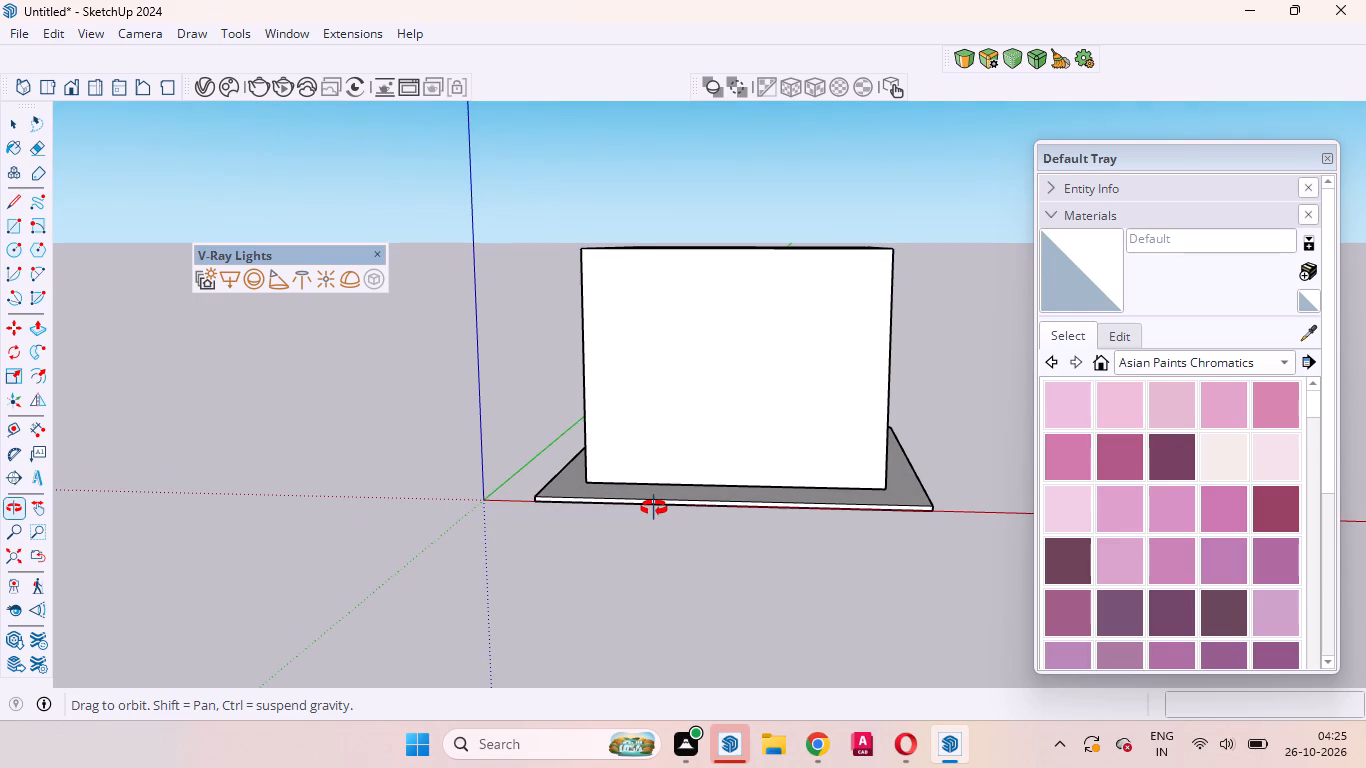
{"action": "middle_click_drag", "start_coordinate": [654, 508], "coordinate": [654, 510]}
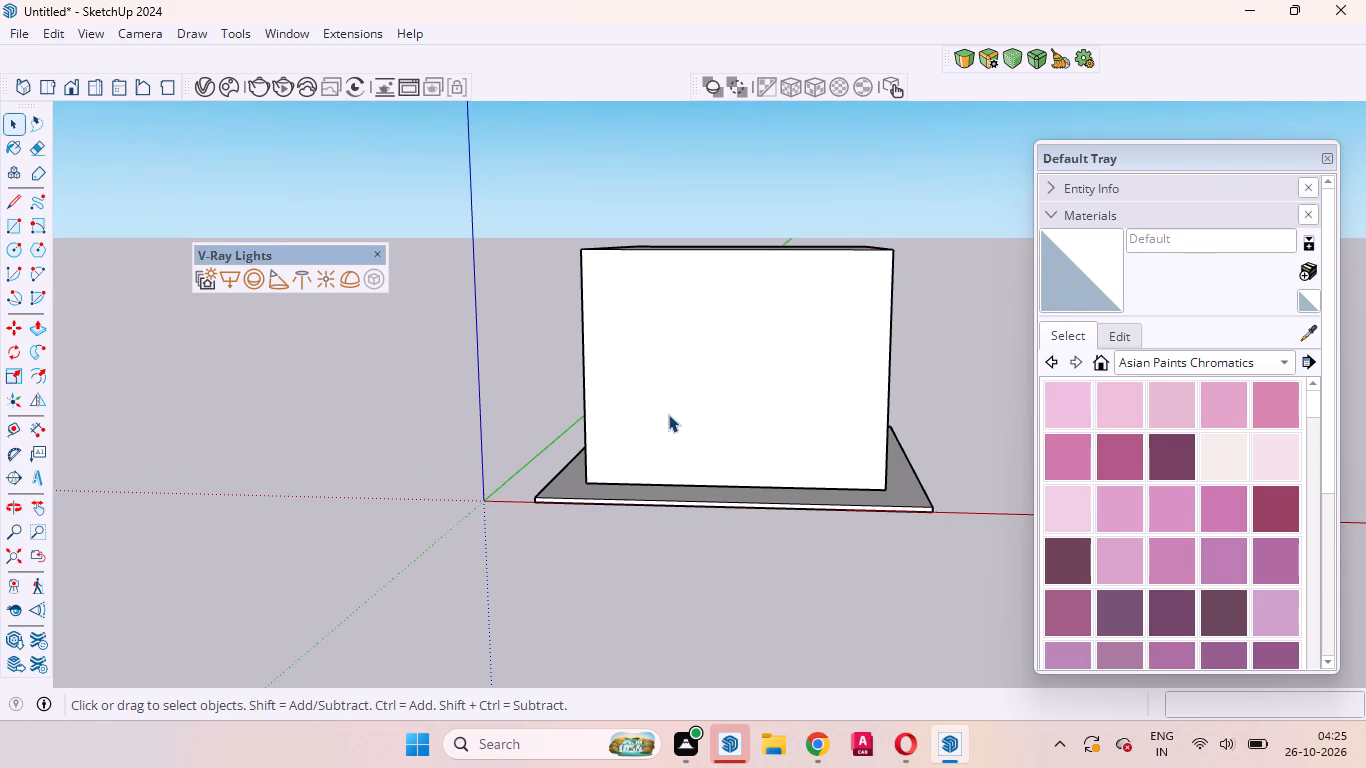
{"action": "scroll", "coordinate": [763, 478], "scroll_direction": "down", "scroll_amount": 1}
{"action": "middle_click_drag", "start_coordinate": [763, 478], "coordinate": [677, 433]}
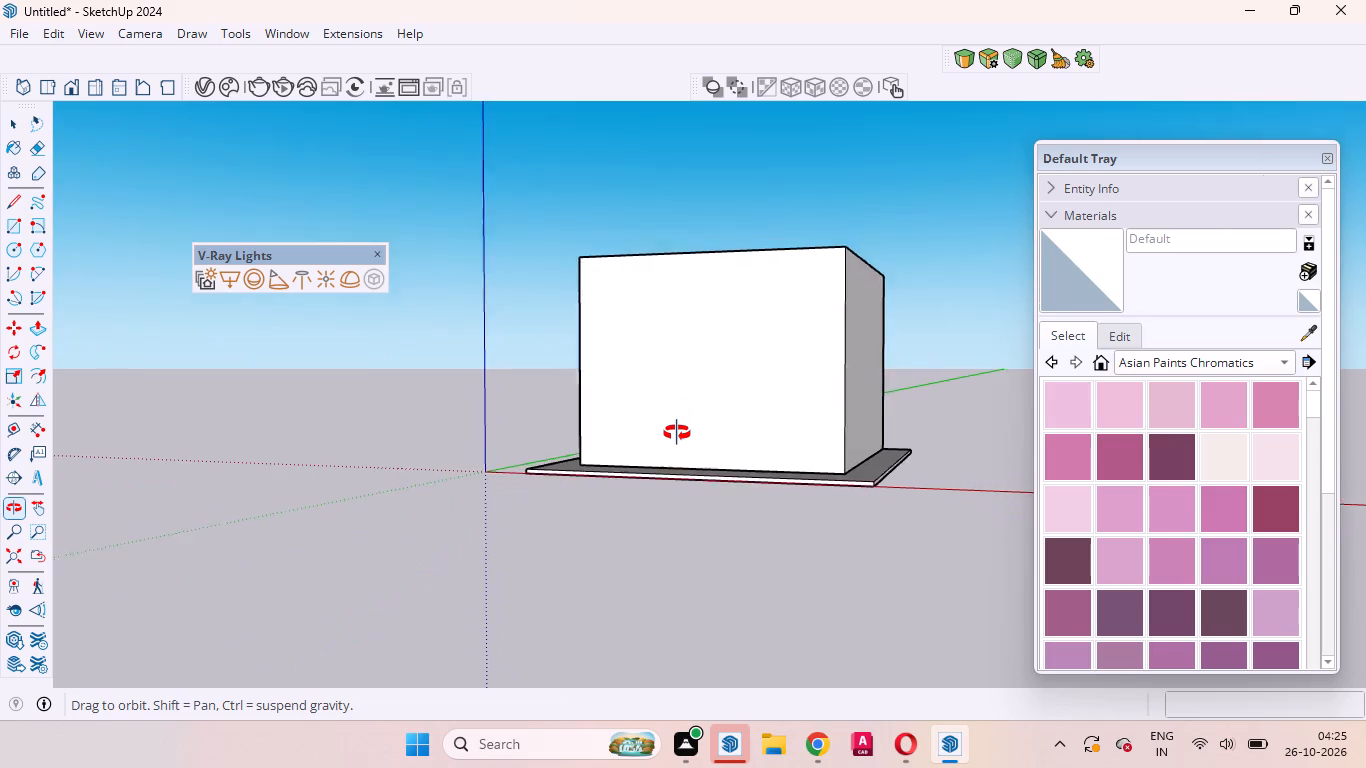
{"action": "middle_click_drag", "start_coordinate": [677, 433], "coordinate": [646, 489]}
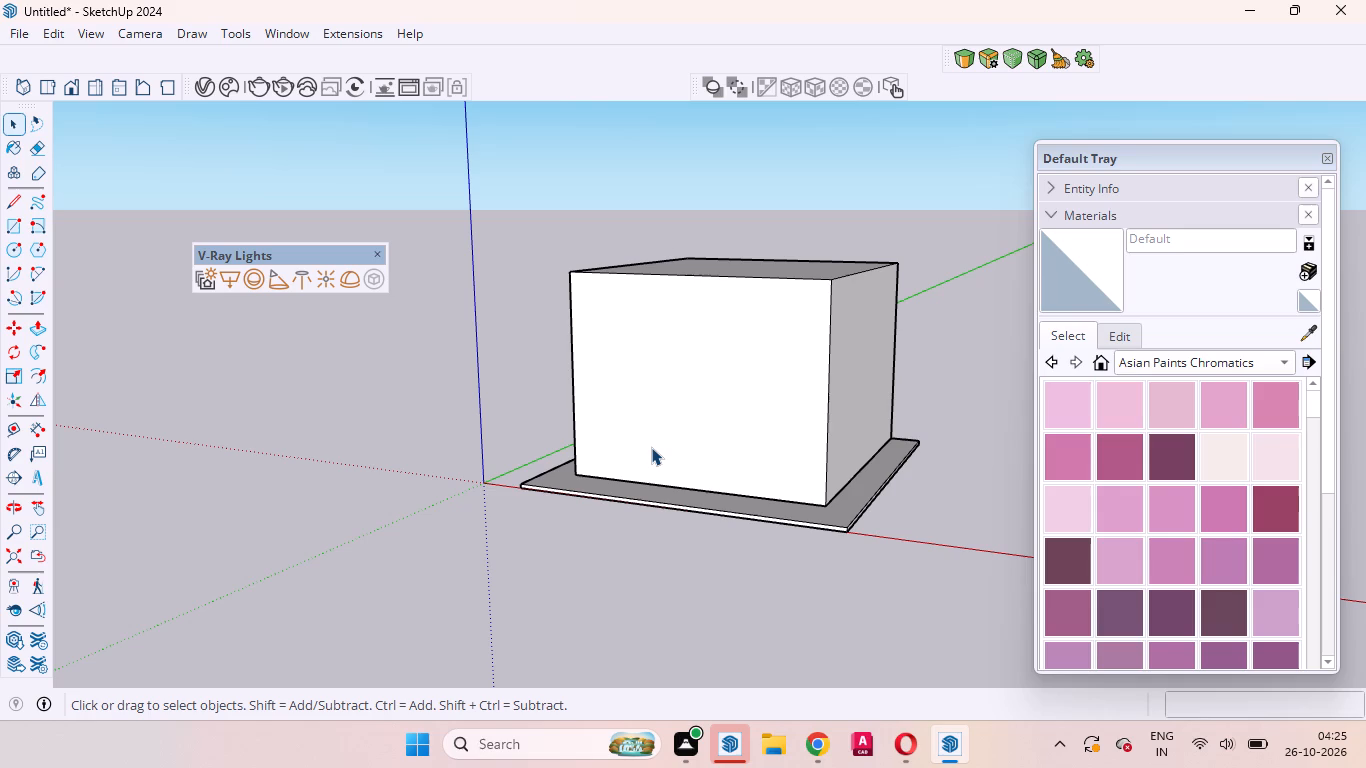
{"action": "scroll", "coordinate": [670, 479], "scroll_direction": "up", "scroll_amount": 3}
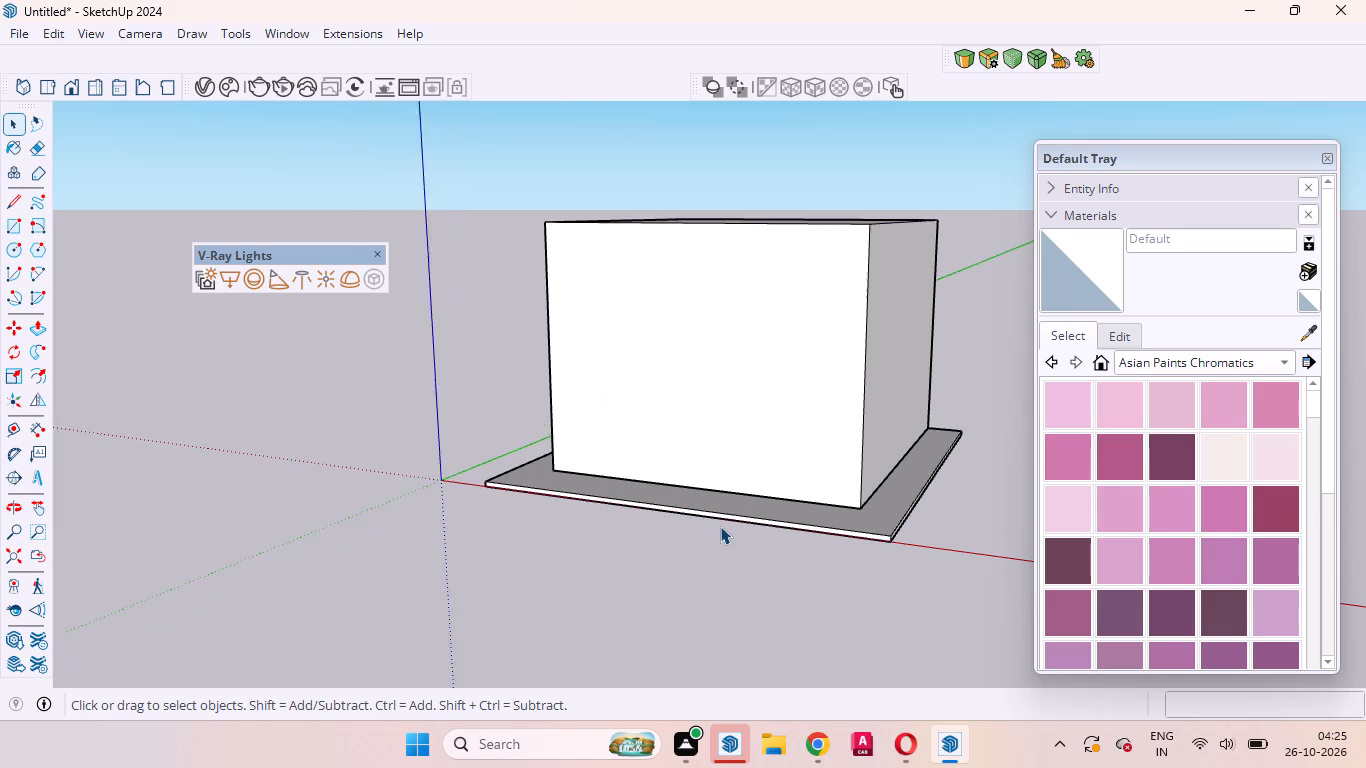
{"action": "scroll", "coordinate": [720, 526], "scroll_direction": "up", "scroll_amount": 2}
{"action": "middle_click_drag", "start_coordinate": [780, 471], "coordinate": [710, 523]}
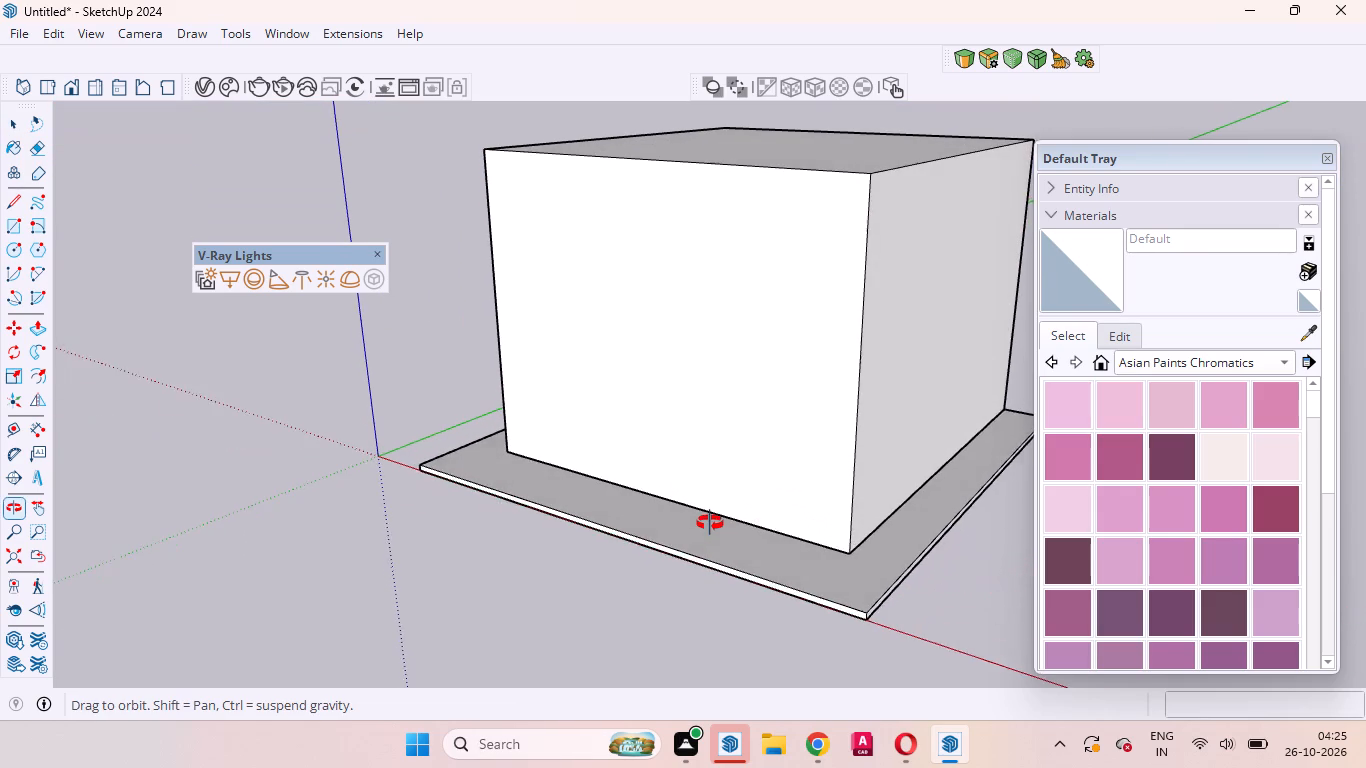
Place a horizontal guide line on the block's front face, 12' above its bottom edge.
{"action": "middle_click_drag", "start_coordinate": [710, 523], "coordinate": [708, 523]}
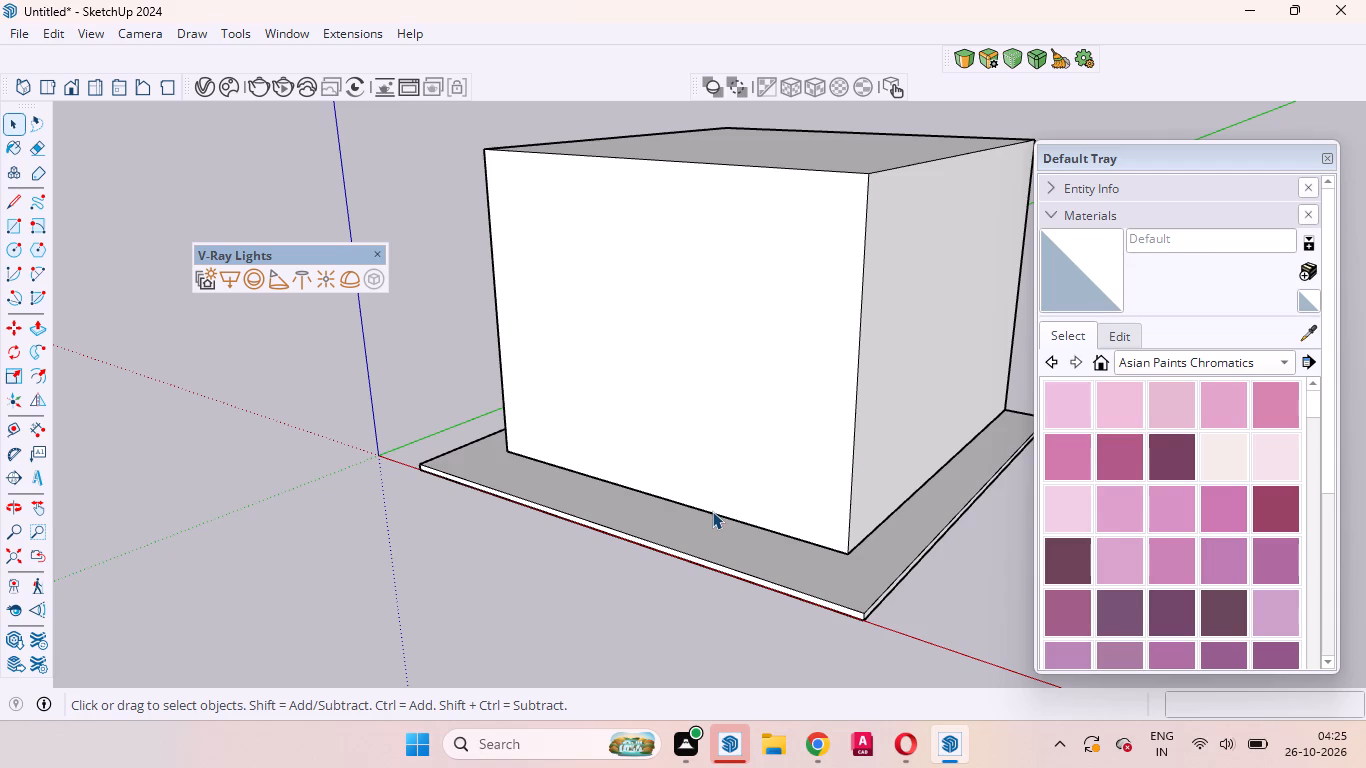
{"action": "scroll", "coordinate": [715, 522], "scroll_direction": "up", "scroll_amount": 1}
{"action": "scroll", "coordinate": [715, 522], "scroll_direction": "down", "scroll_amount": 3}
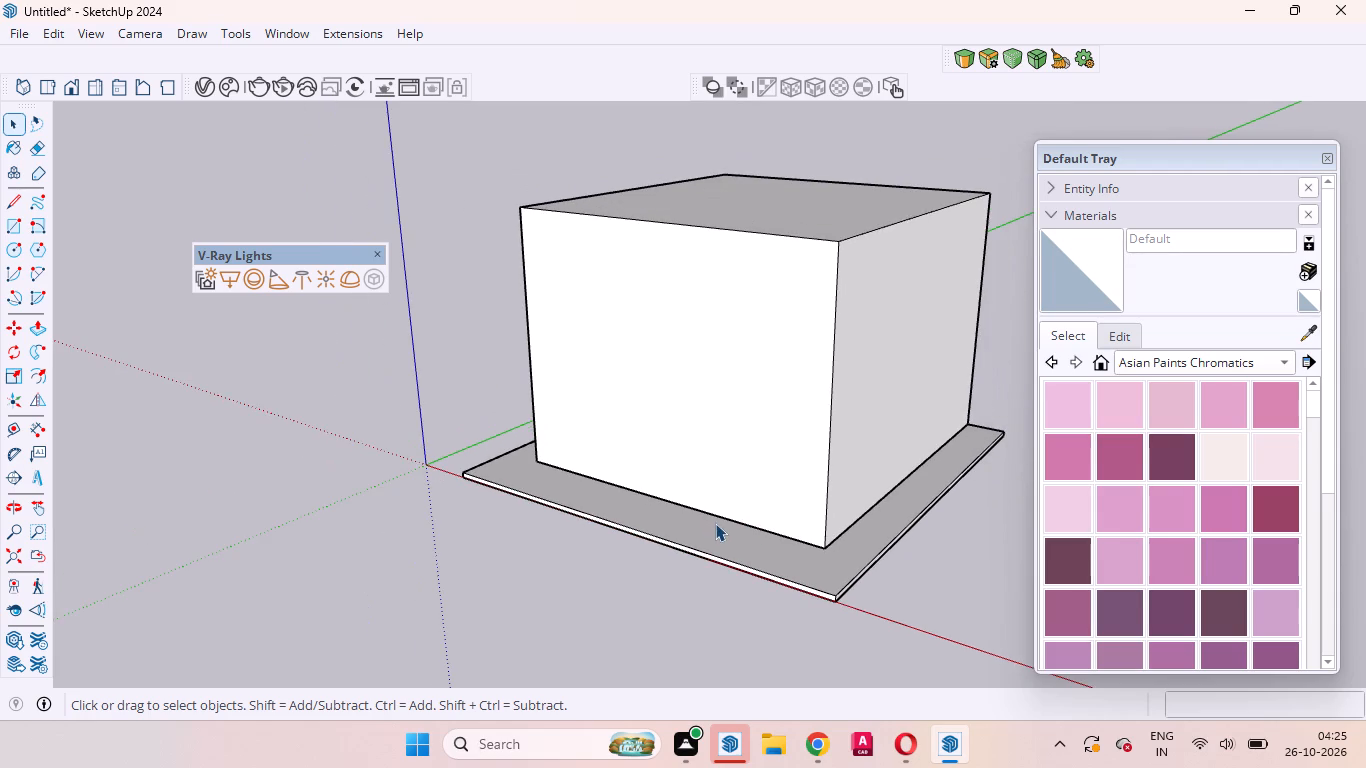
{"action": "middle_click_drag", "start_coordinate": [715, 523], "coordinate": [697, 521]}
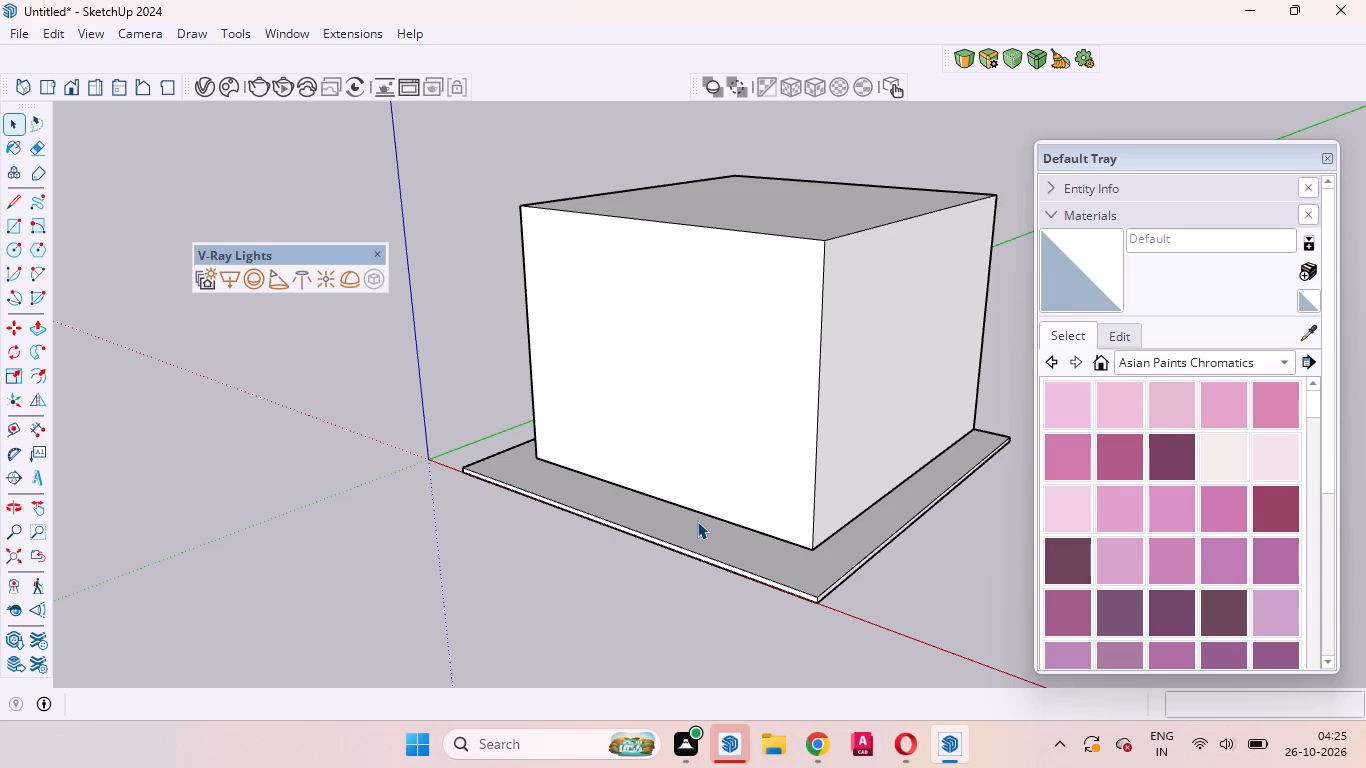
{"action": "key", "text": "t"}
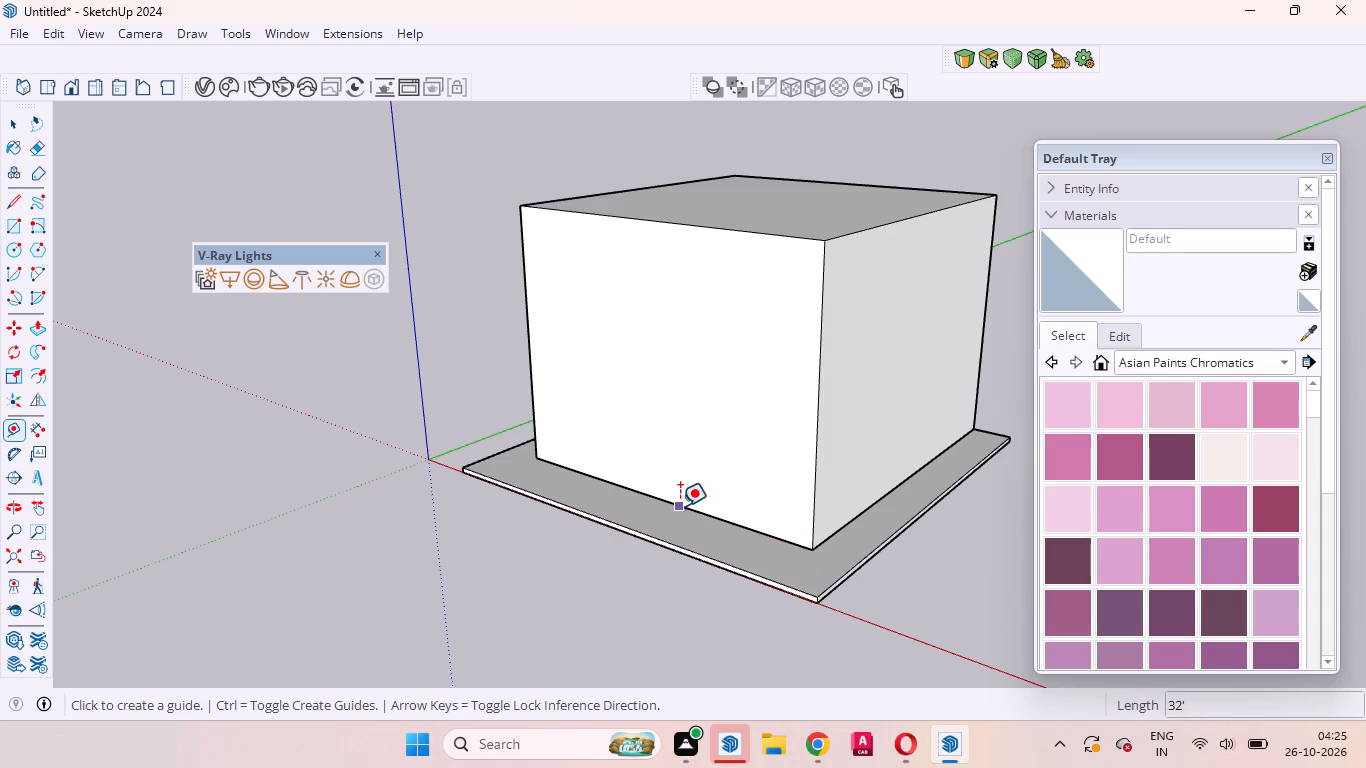
{"action": "left_click", "coordinate": [680, 506]}
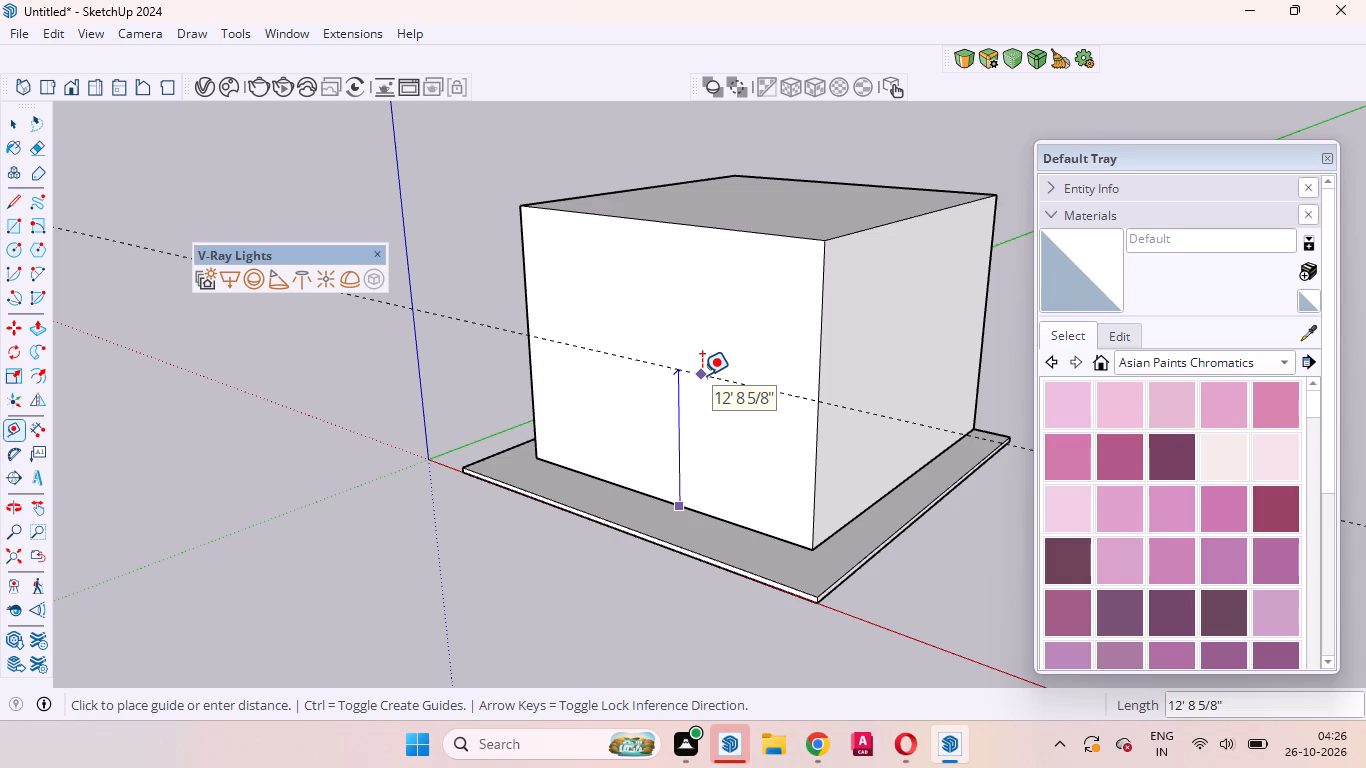
{"action": "type", "text": "12"}
{"action": "key", "text": "apostrophe"}
{"action": "key", "text": "Return"}
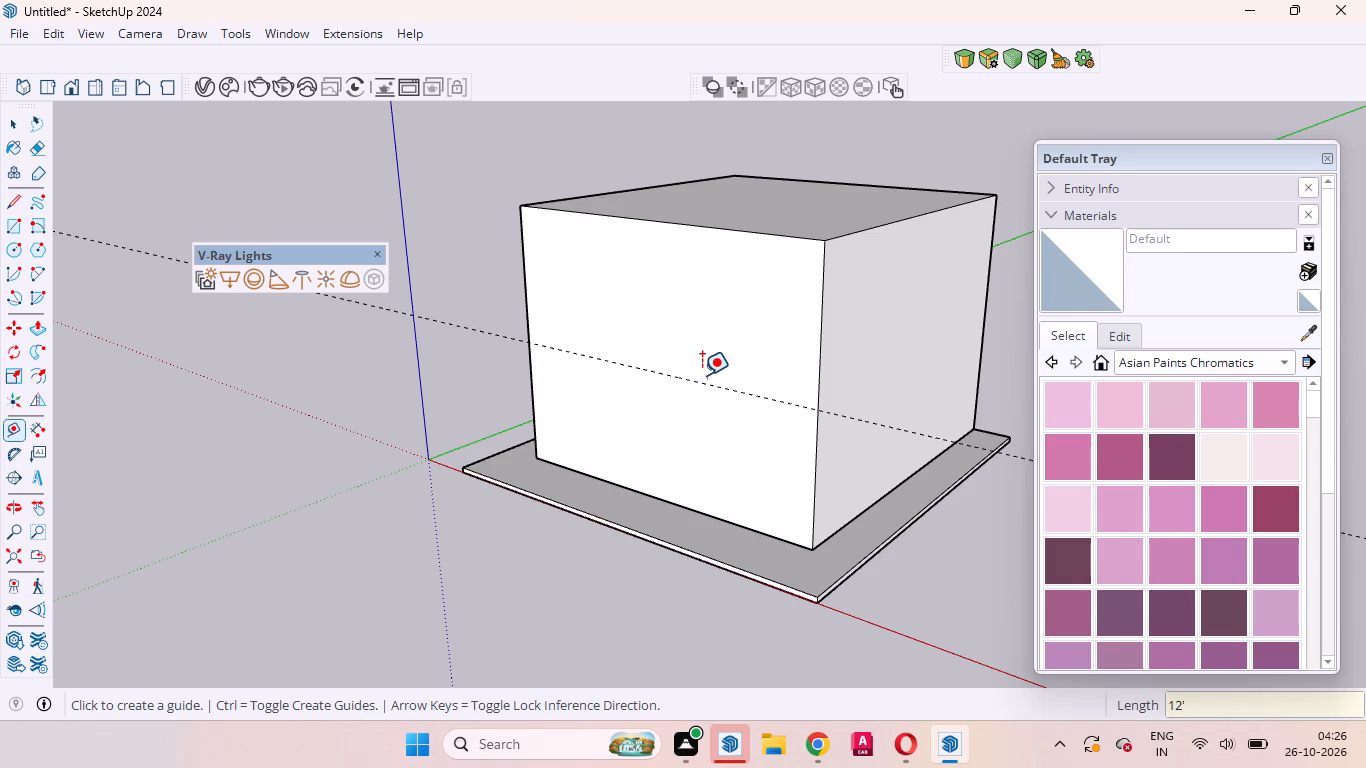
{"action": "key", "text": "space"}
Open the block's group and draw a 12' by 32' rectangle across the lower front face, up to the guide.
{"action": "middle_click_drag", "start_coordinate": [710, 492], "coordinate": [769, 504]}
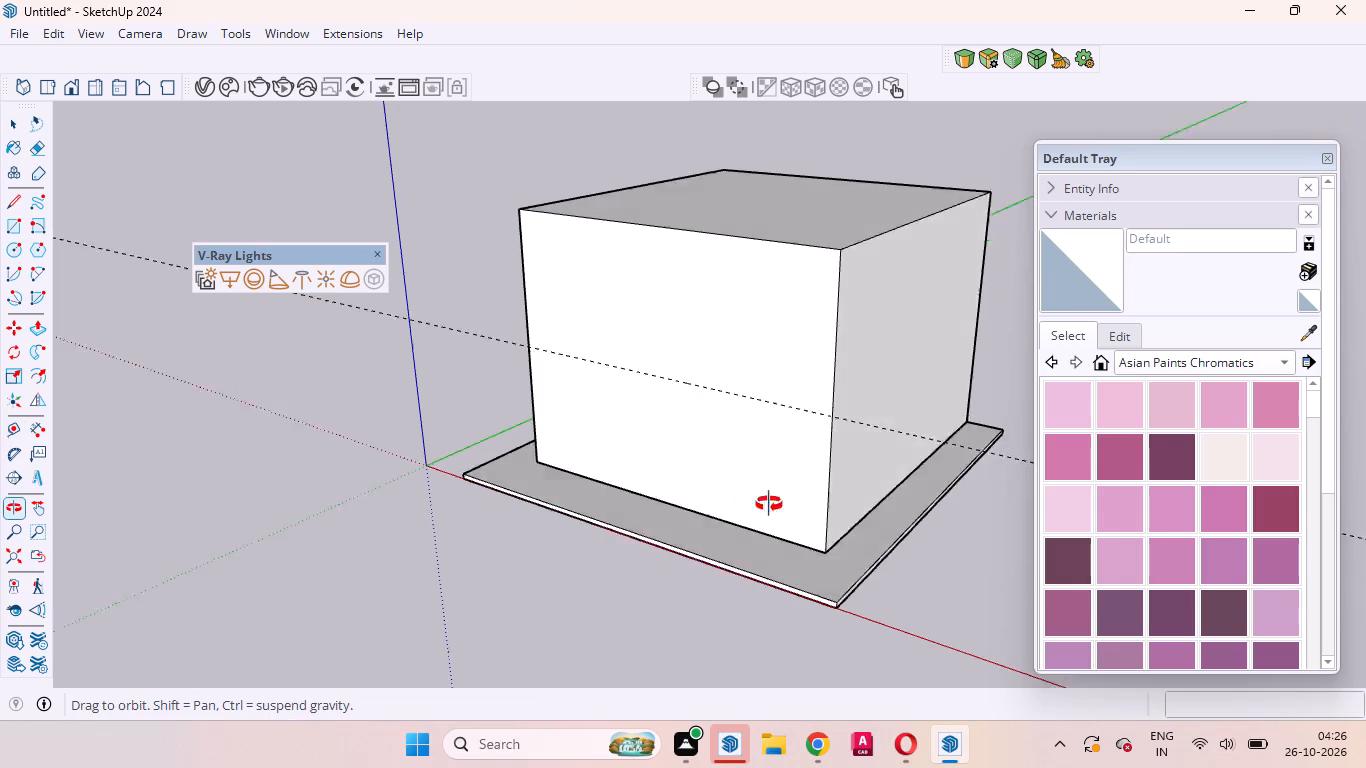
{"action": "middle_click_drag", "start_coordinate": [769, 504], "coordinate": [900, 459]}
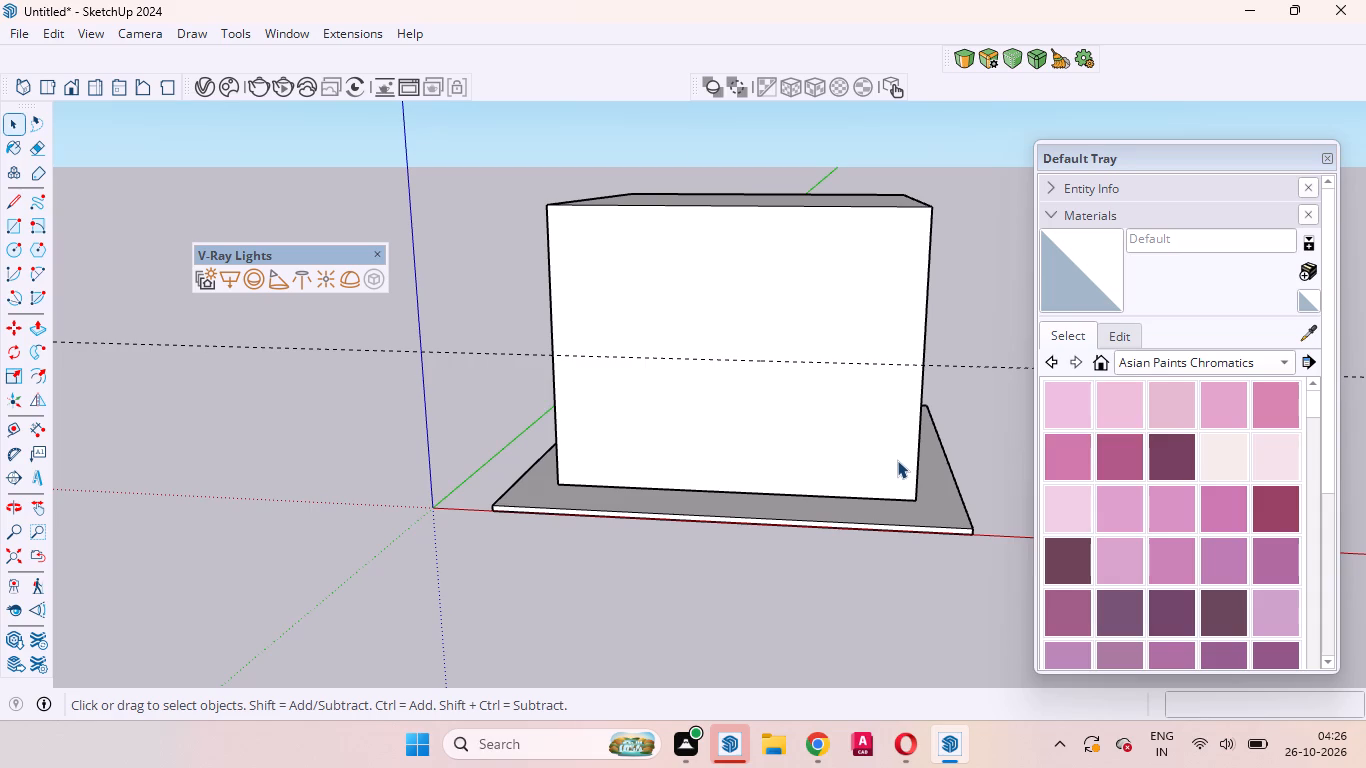
{"action": "triple_click", "coordinate": [882, 433]}
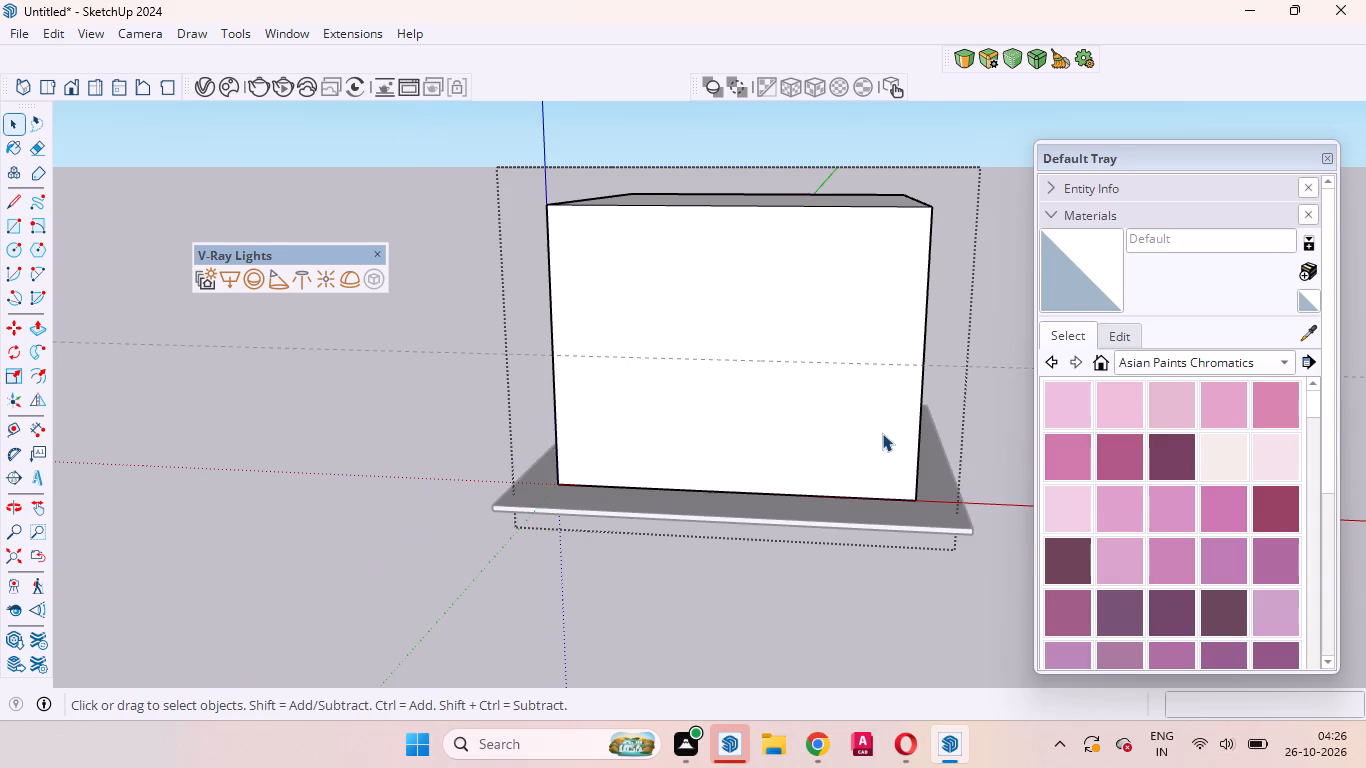
{"action": "key", "text": "r"}
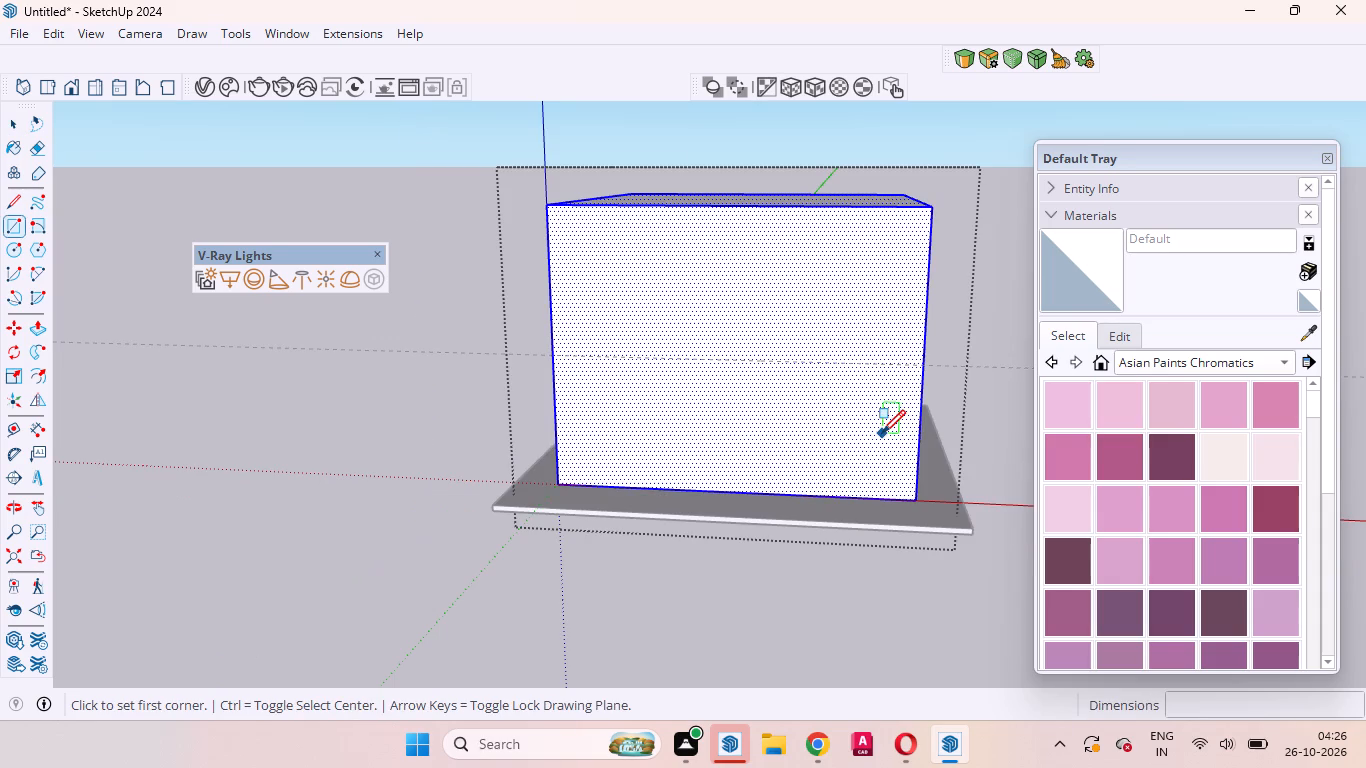
{"action": "left_click", "coordinate": [909, 496]}
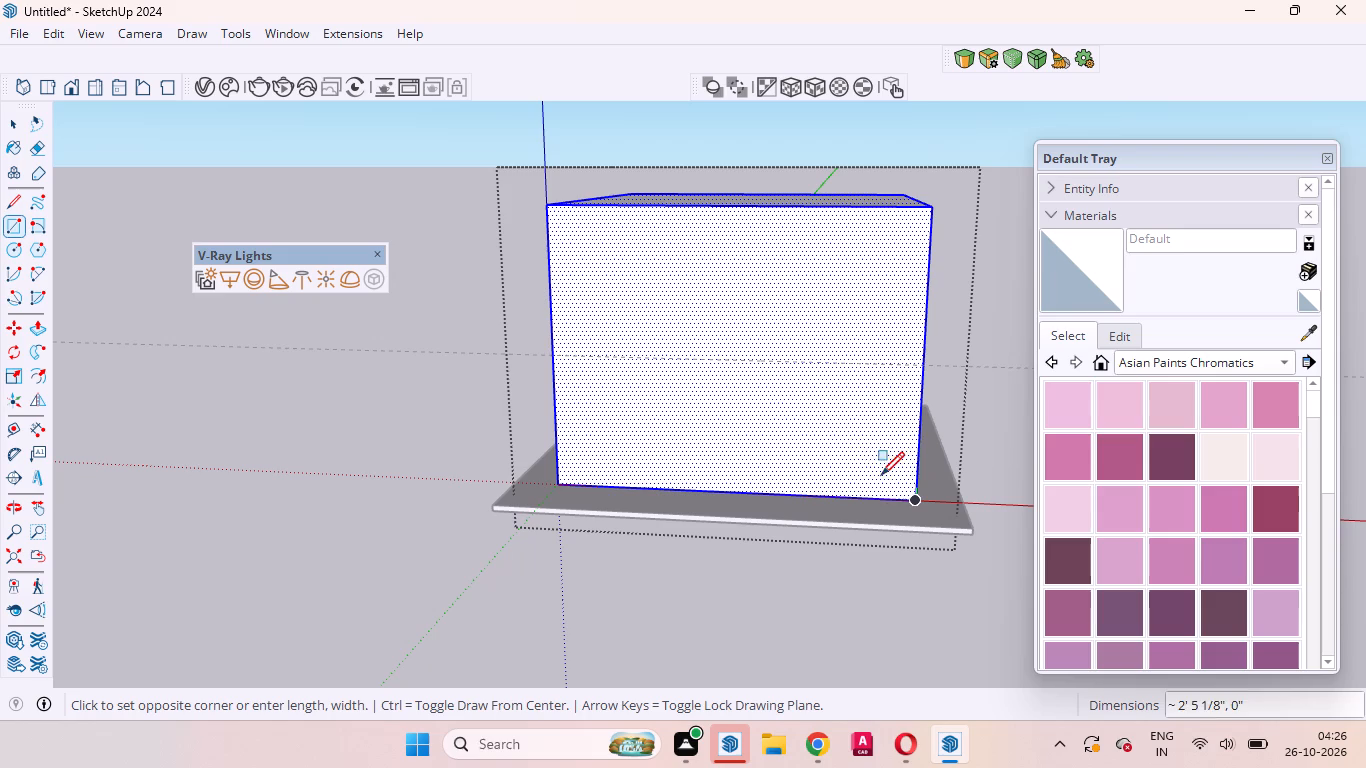
{"action": "left_click", "coordinate": [556, 353]}
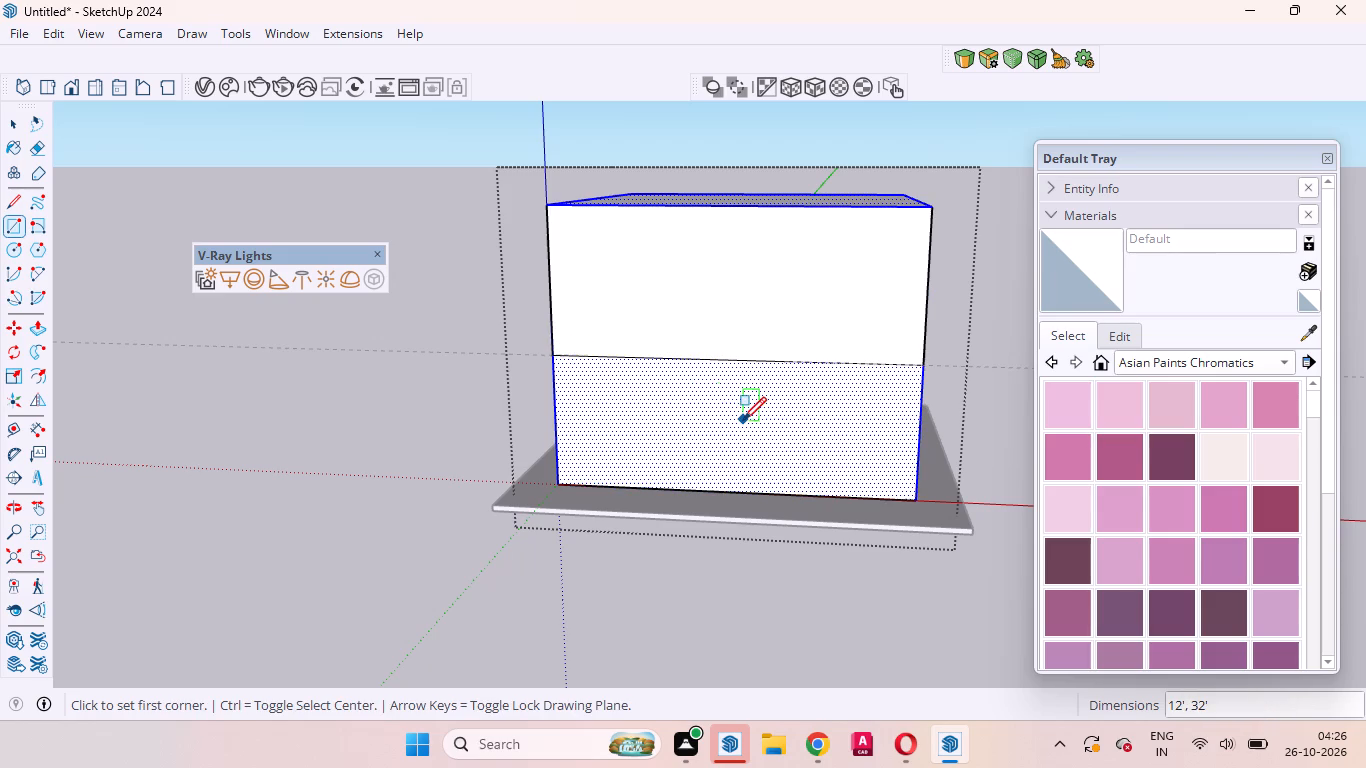
{"action": "key", "text": "space"}
Split the lower front face with a 12' vertical line slightly right of centre, from the horizontal edge to the base.
{"action": "left_click", "coordinate": [726, 420]}
{"action": "middle_click_drag", "start_coordinate": [672, 440], "coordinate": [680, 430]}
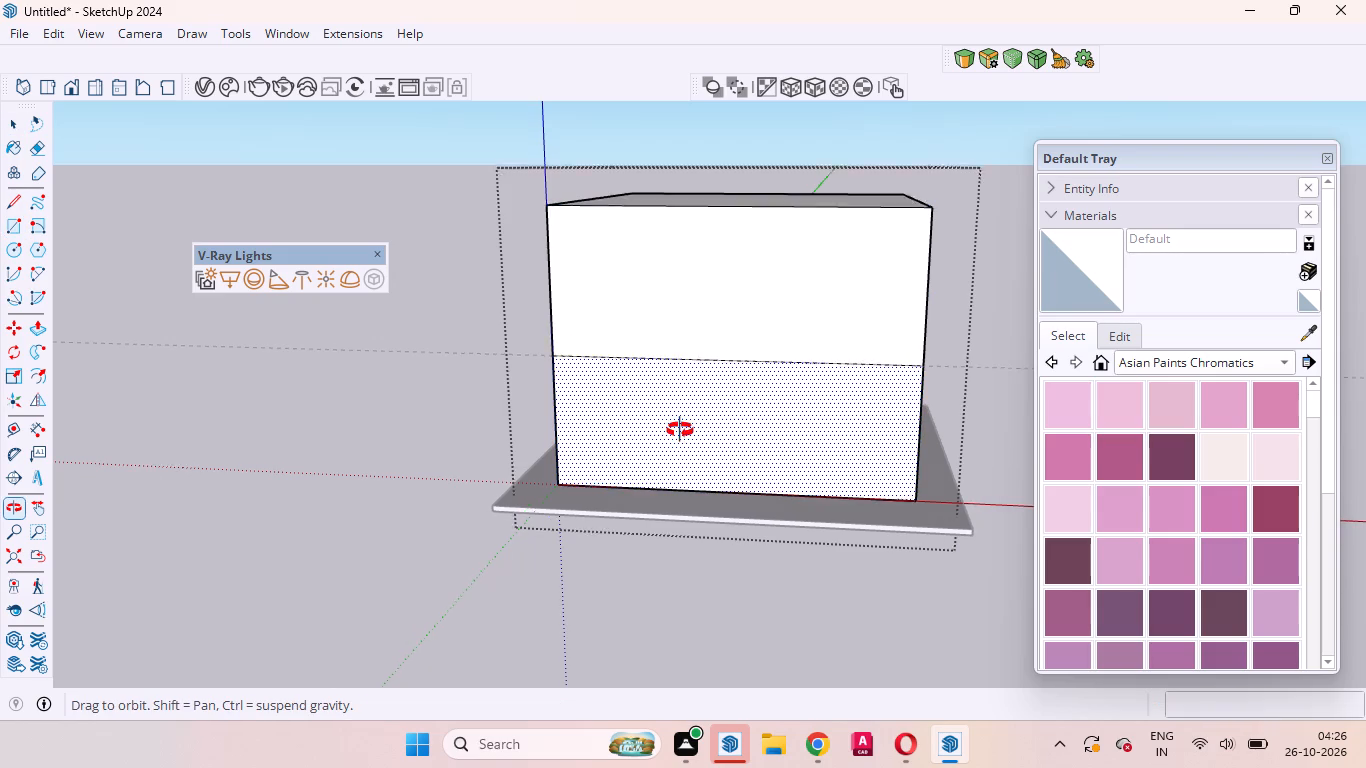
{"action": "middle_click_drag", "start_coordinate": [680, 430], "coordinate": [691, 417]}
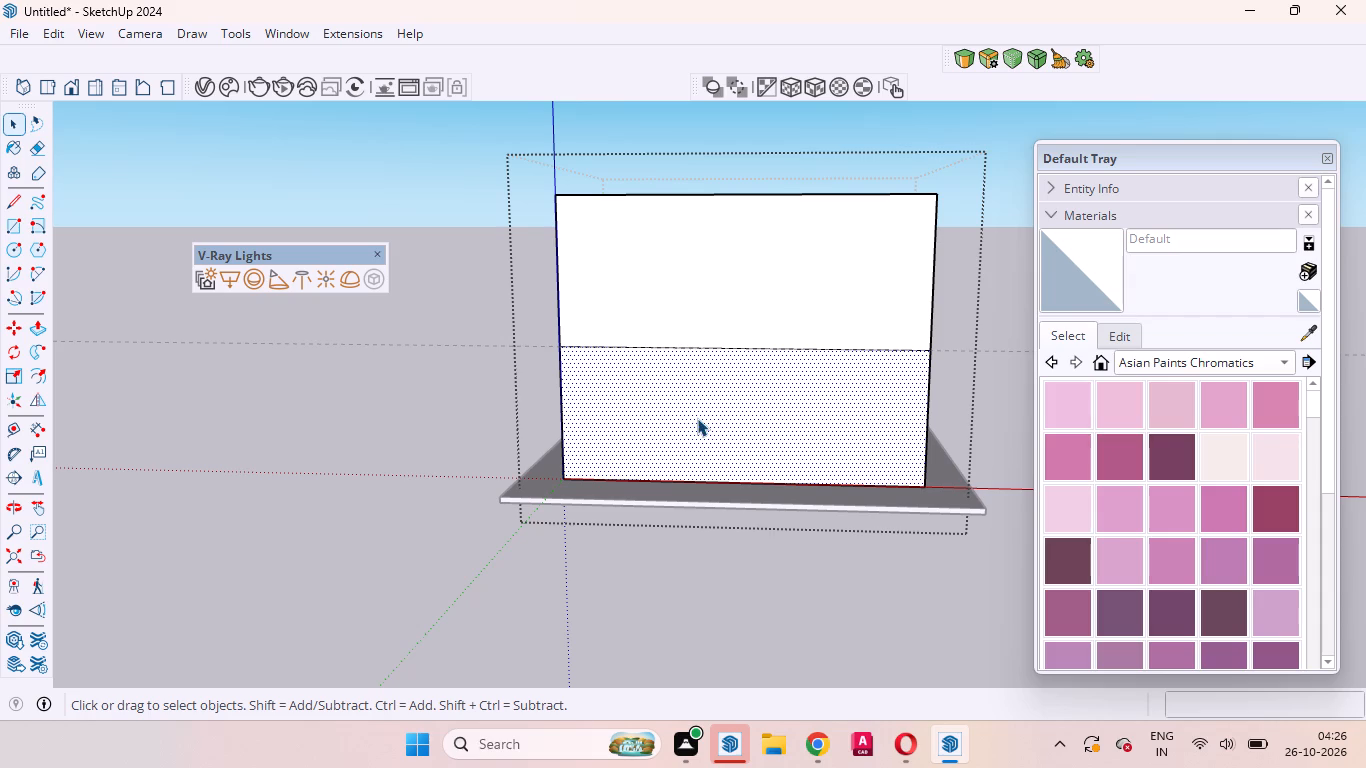
{"action": "left_click", "coordinate": [654, 411]}
{"action": "scroll", "coordinate": [654, 420], "scroll_direction": "down", "scroll_amount": 2}
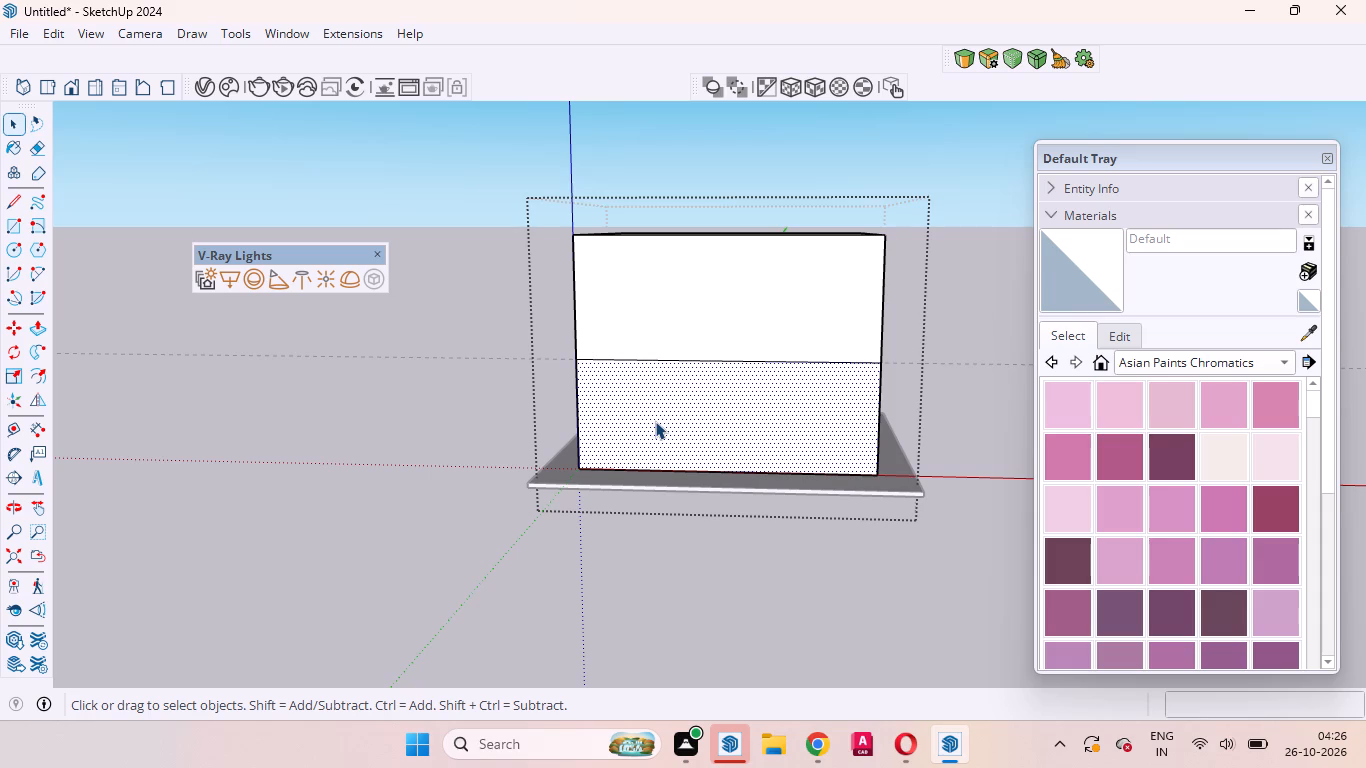
{"action": "key", "text": "l"}
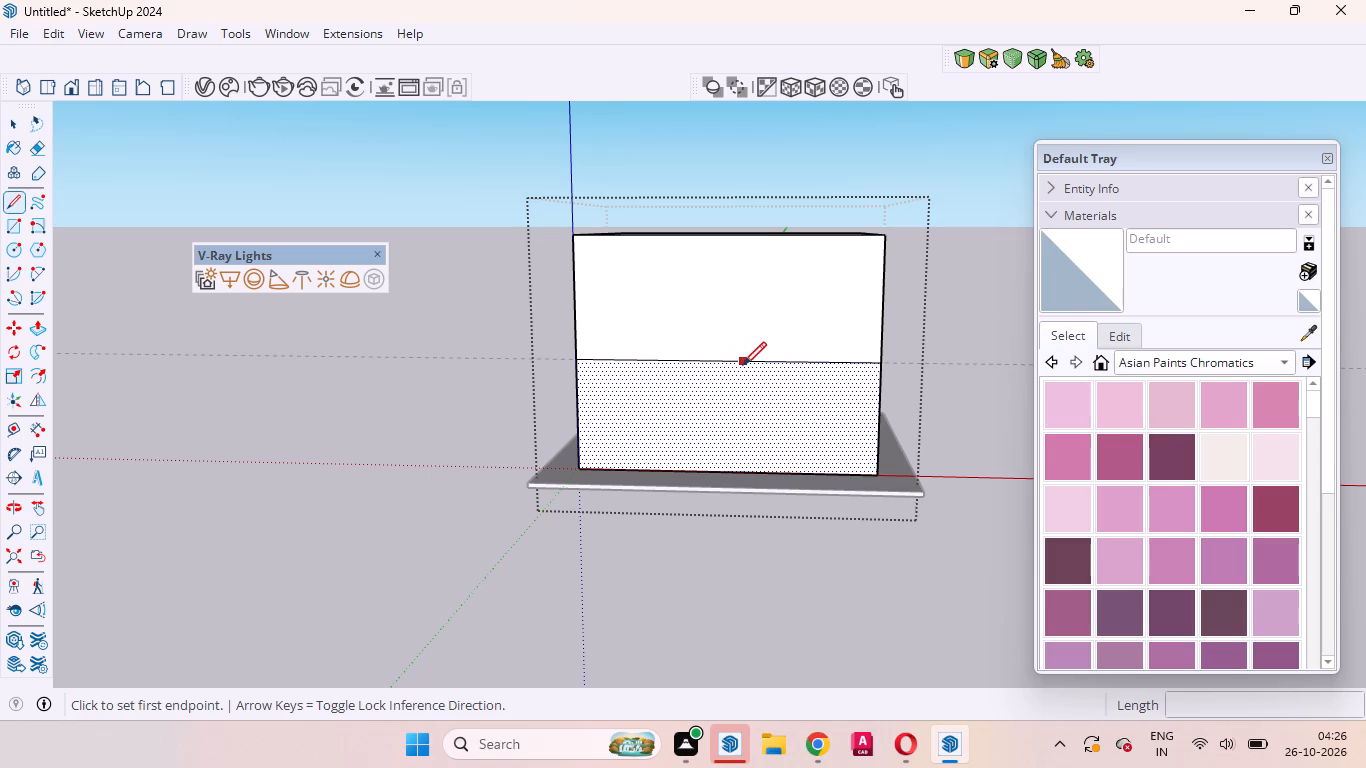
{"action": "left_click", "coordinate": [743, 365]}
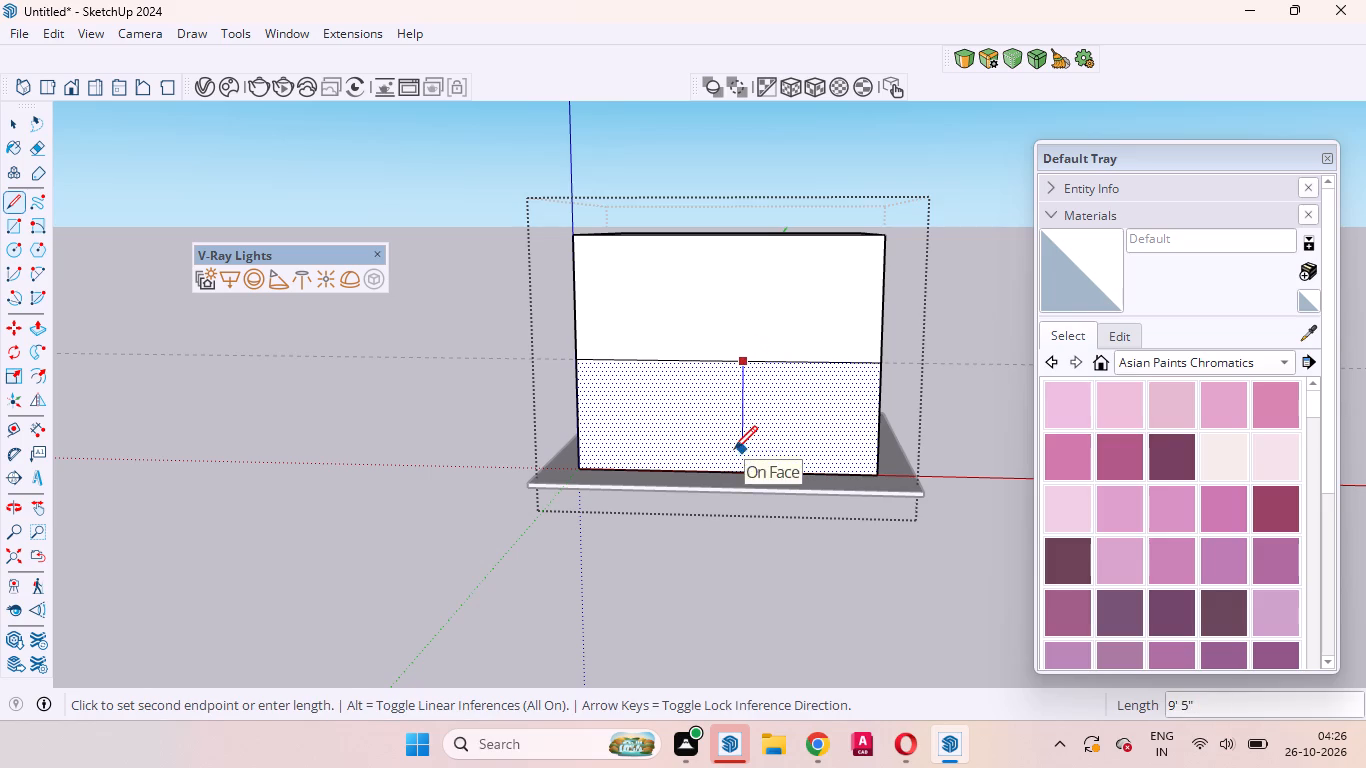
{"action": "left_click", "coordinate": [735, 477]}
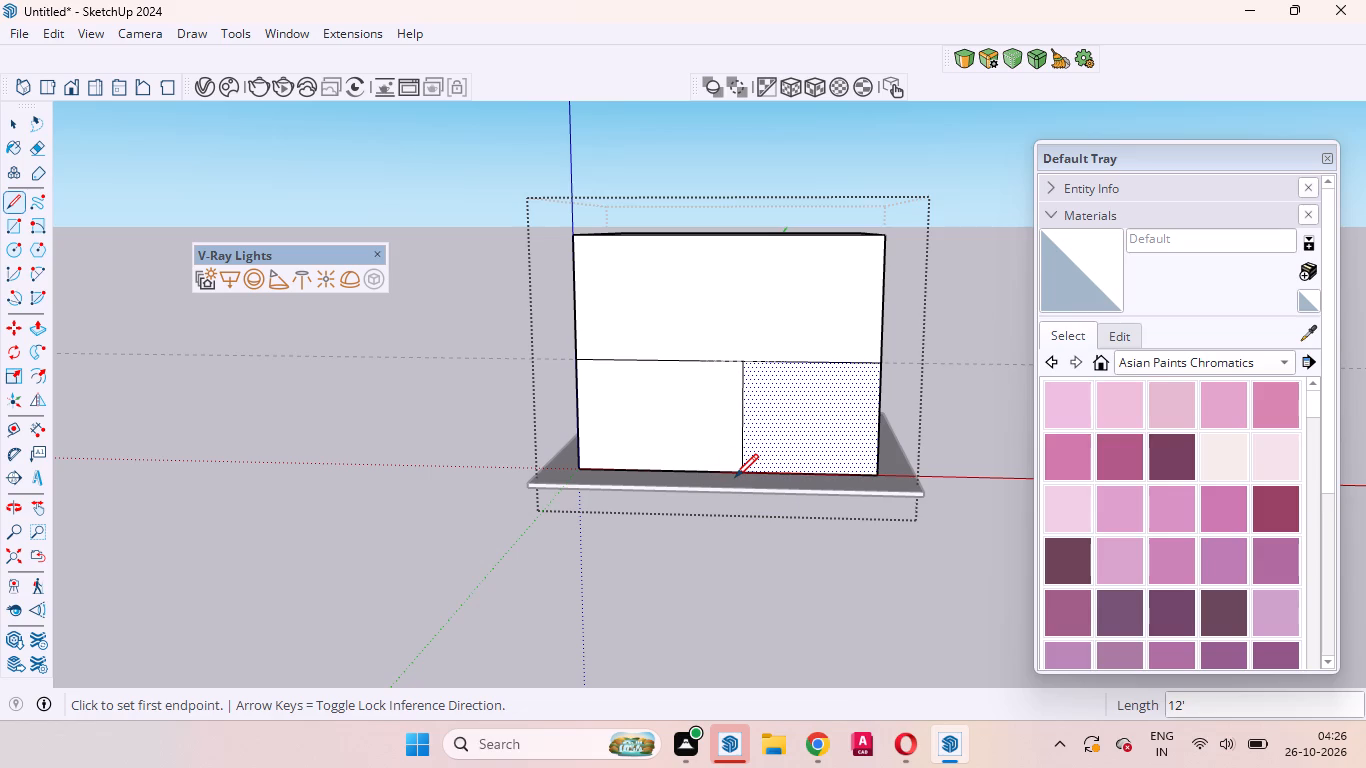
{"action": "key", "text": "space"}
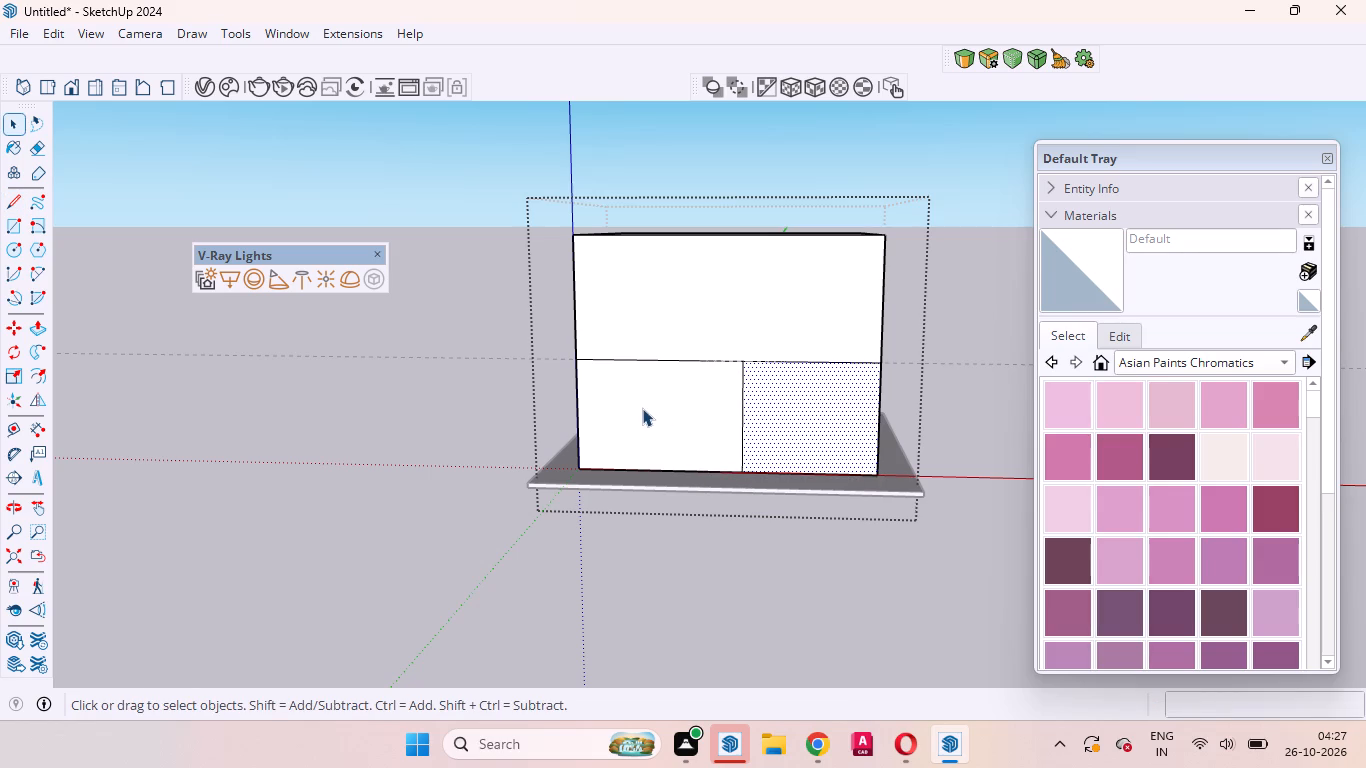
Offset the outline of the lower-left front face inward by 13".
{"action": "left_click", "coordinate": [644, 442]}
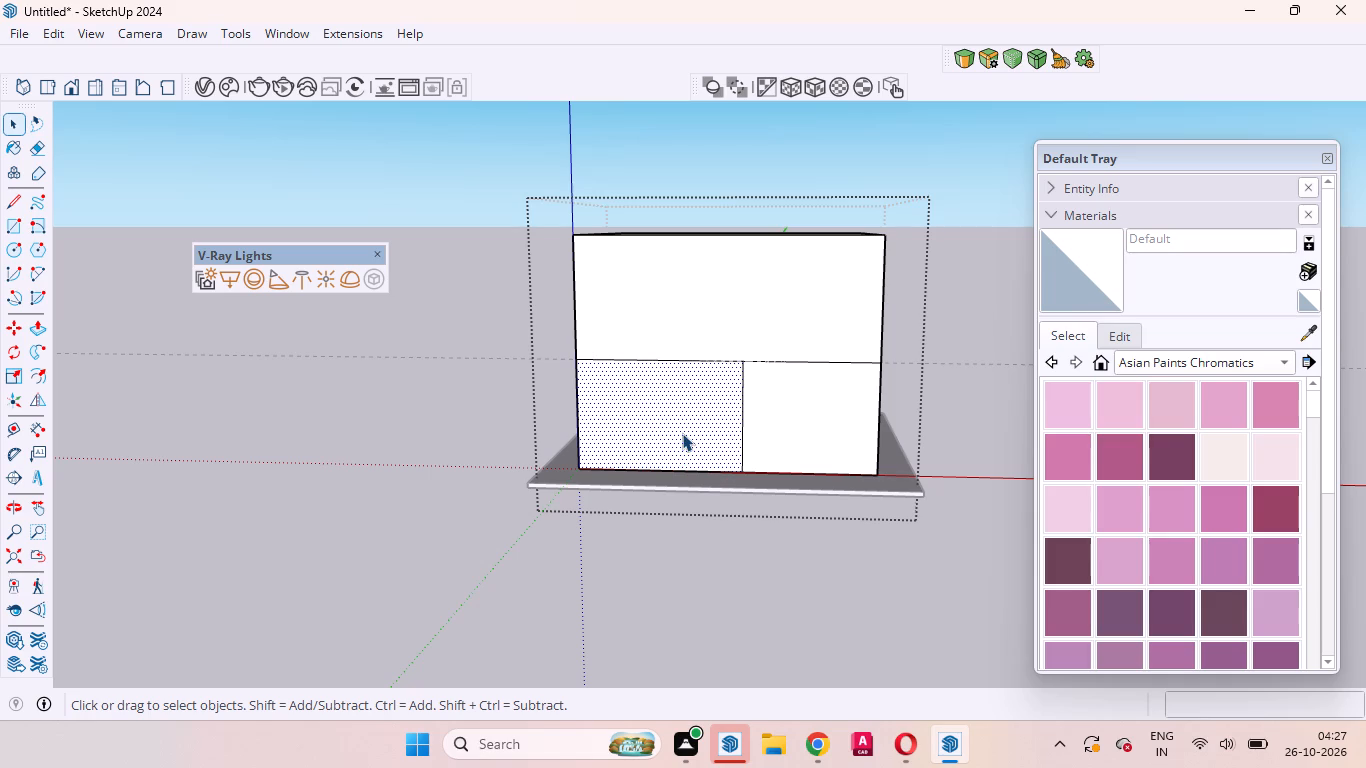
{"action": "key", "text": "f"}
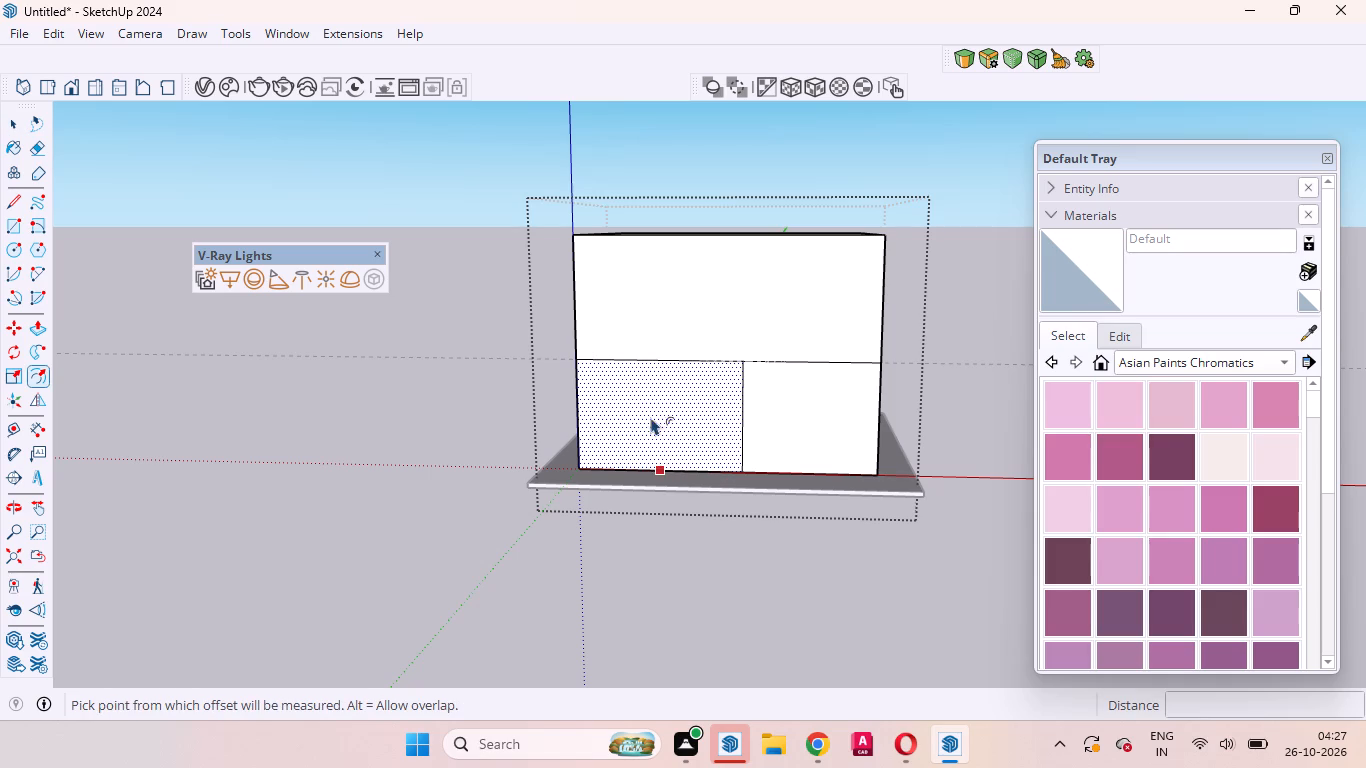
{"action": "left_click", "coordinate": [577, 407]}
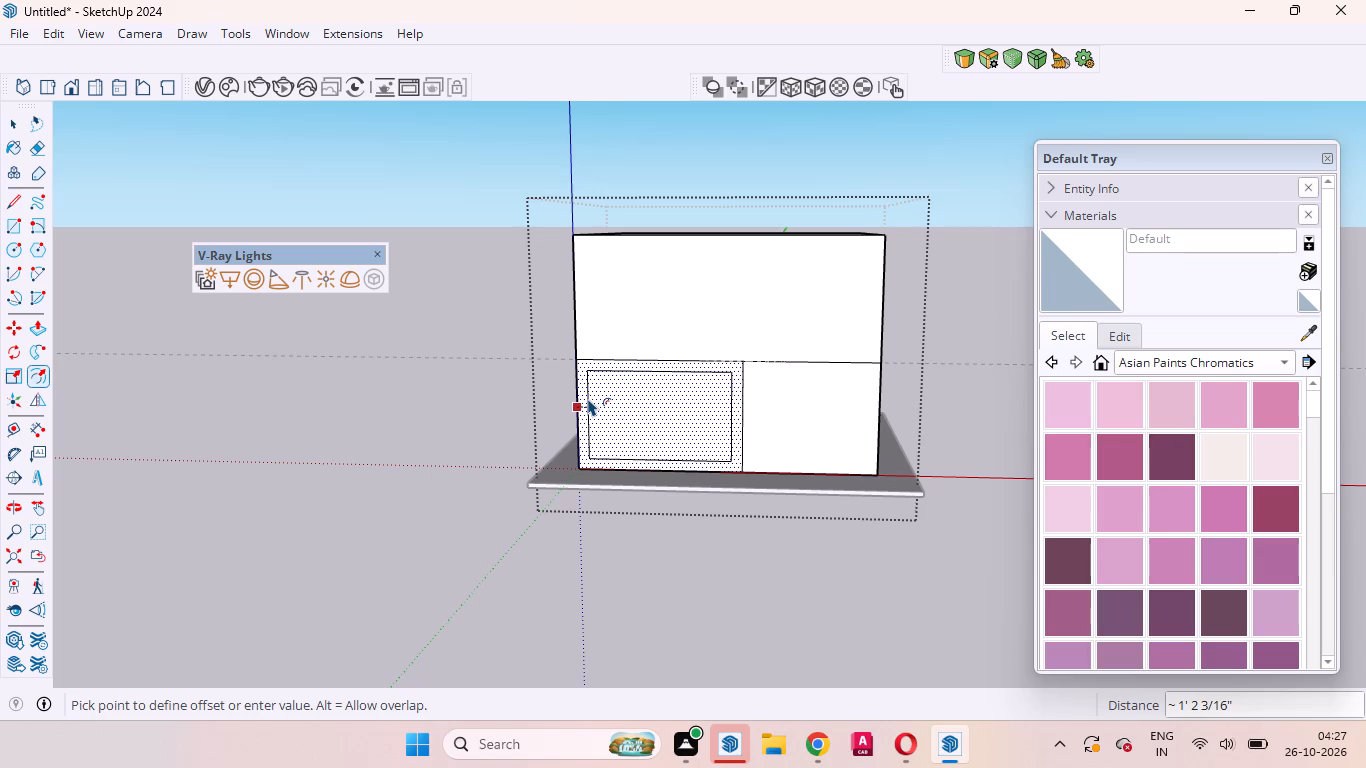
{"action": "key", "text": "1"}
{"action": "key", "text": "3"}
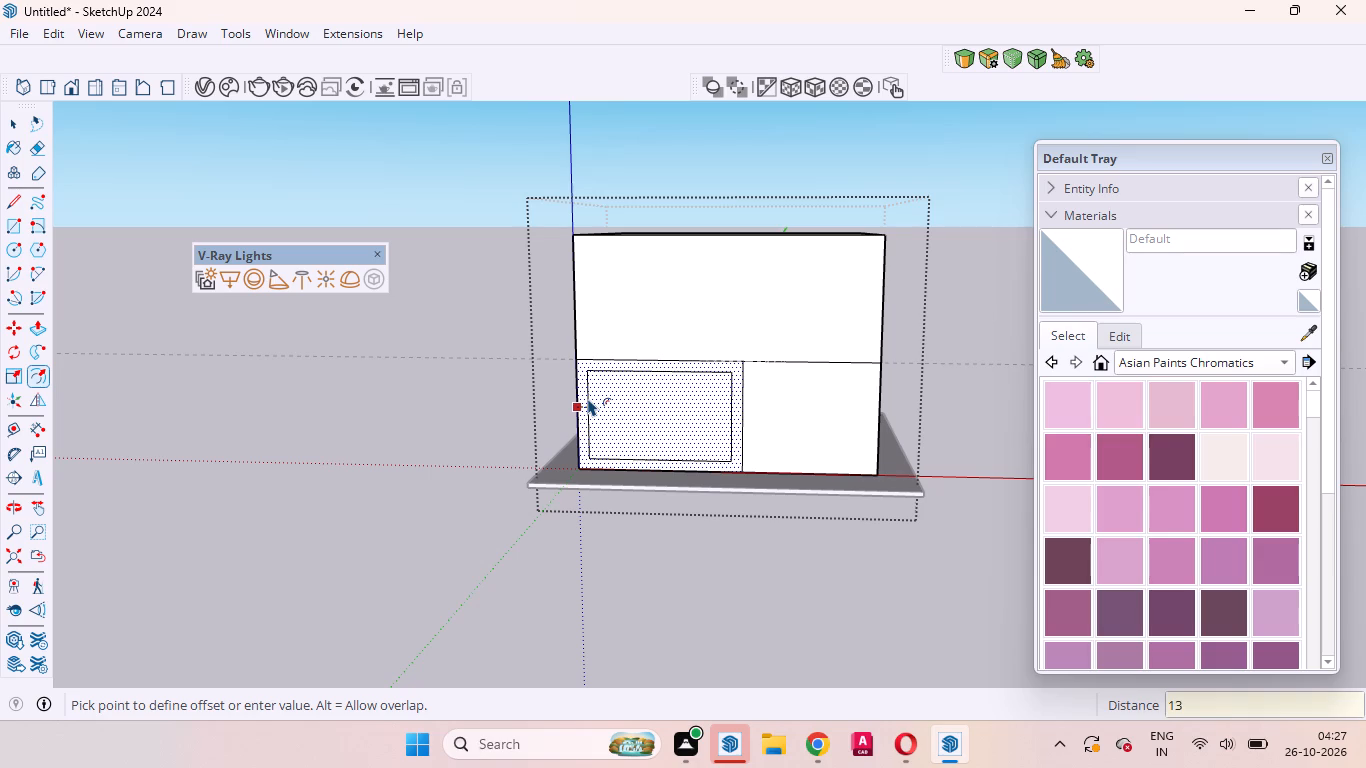
{"action": "key", "text": "Return"}
{"action": "key", "text": "space"}
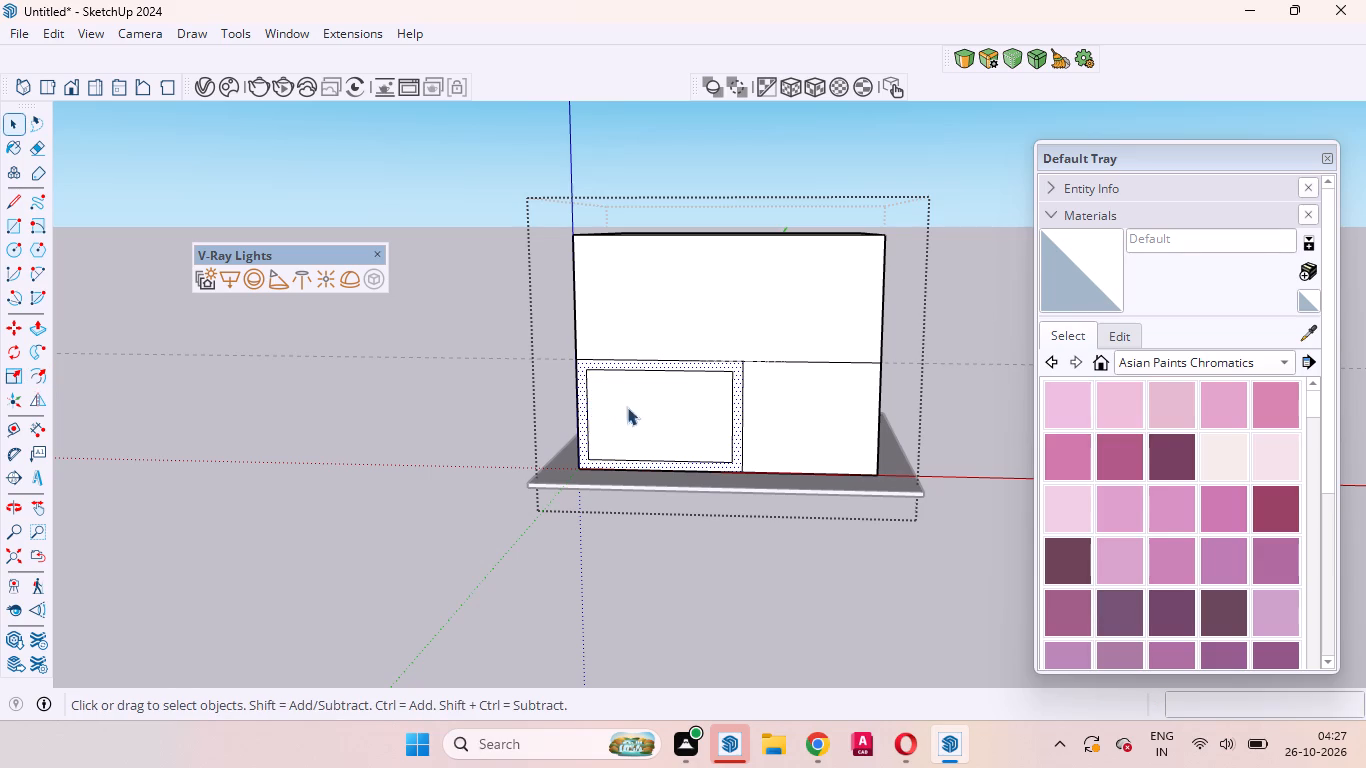
Move the bottom edge of the inset rectangle down 1' 1" onto the block's base edge.
{"action": "left_click", "coordinate": [651, 461]}
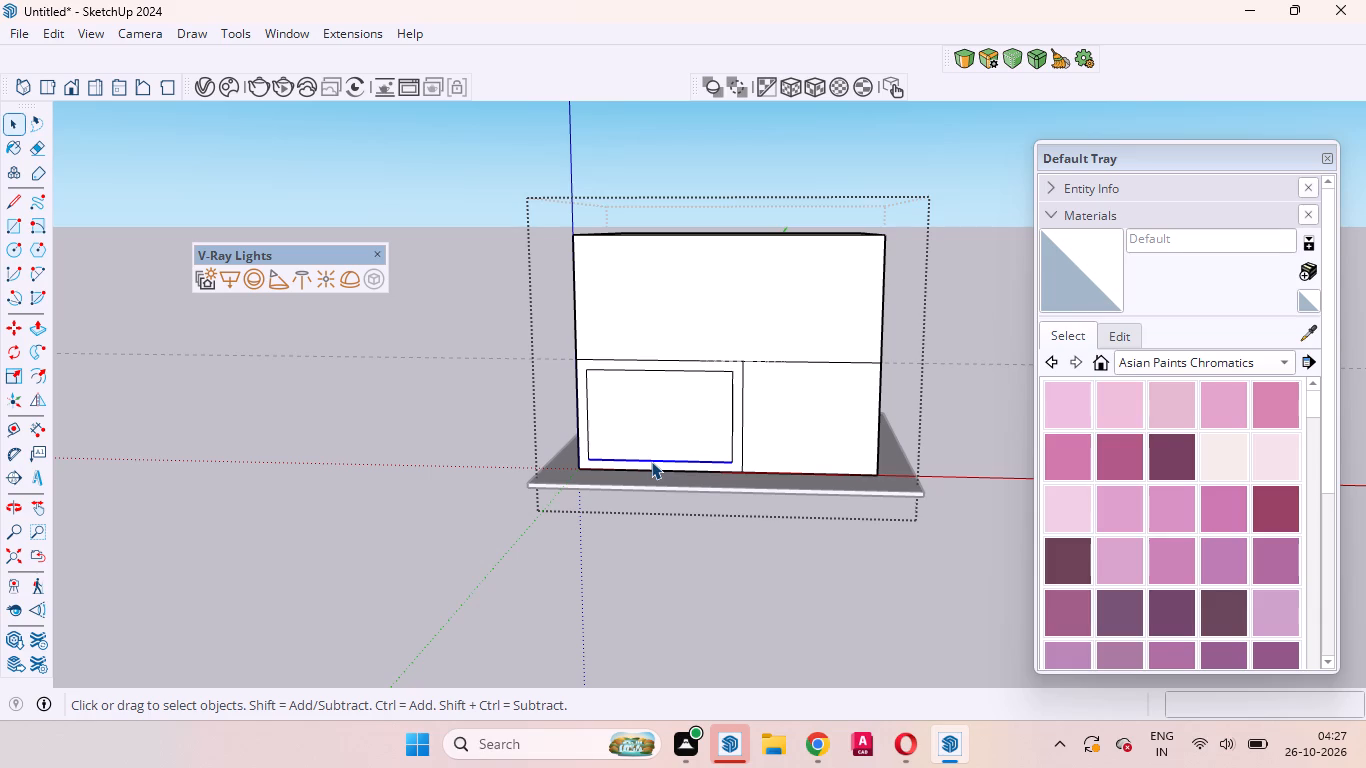
{"action": "key", "text": "m"}
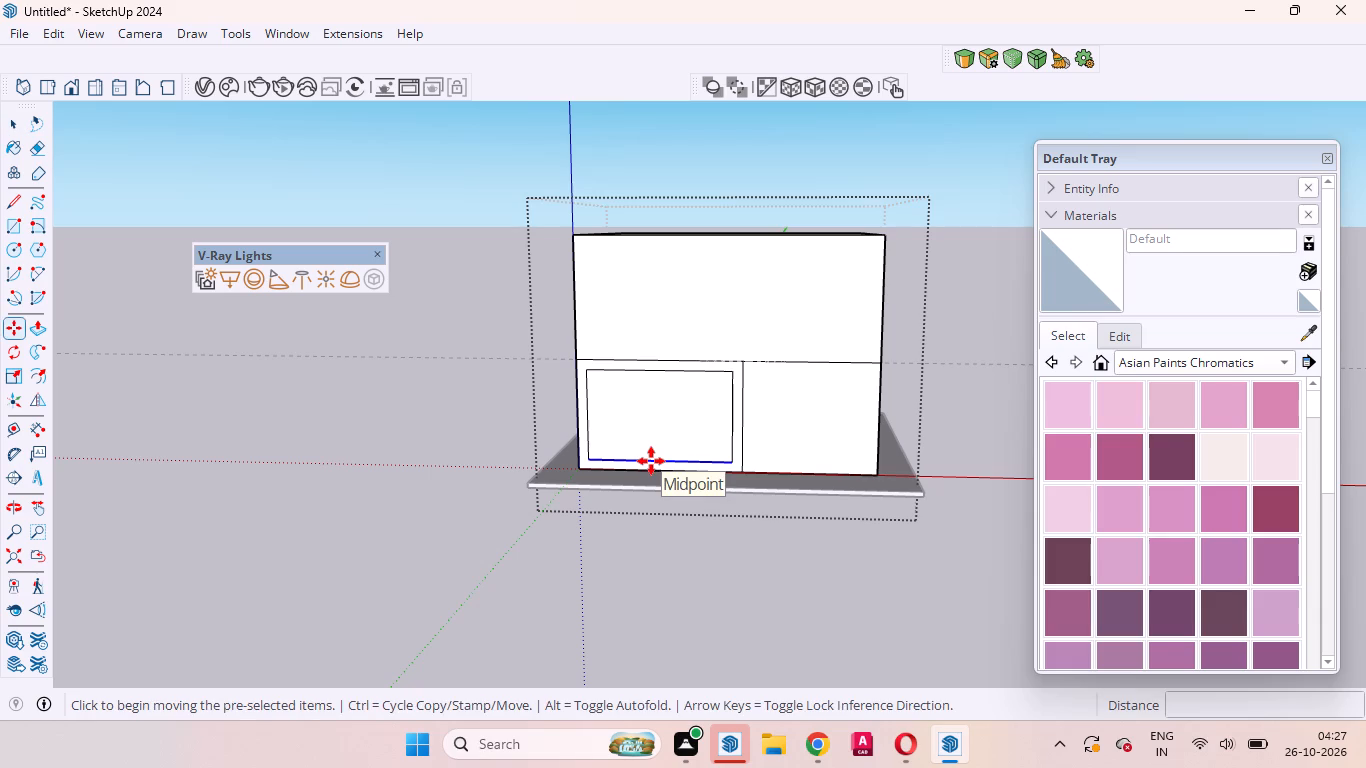
{"action": "scroll", "coordinate": [659, 471], "scroll_direction": "up", "scroll_amount": 12}
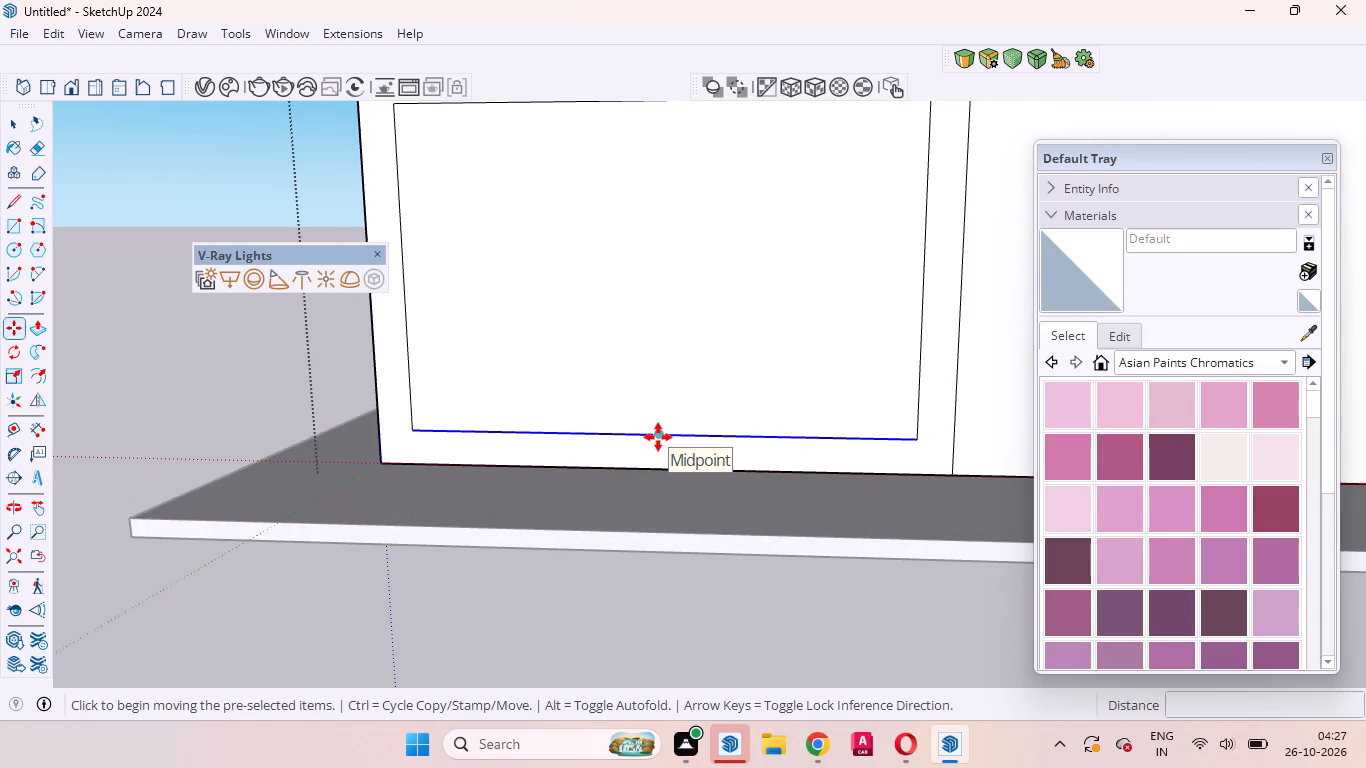
{"action": "left_click", "coordinate": [658, 437]}
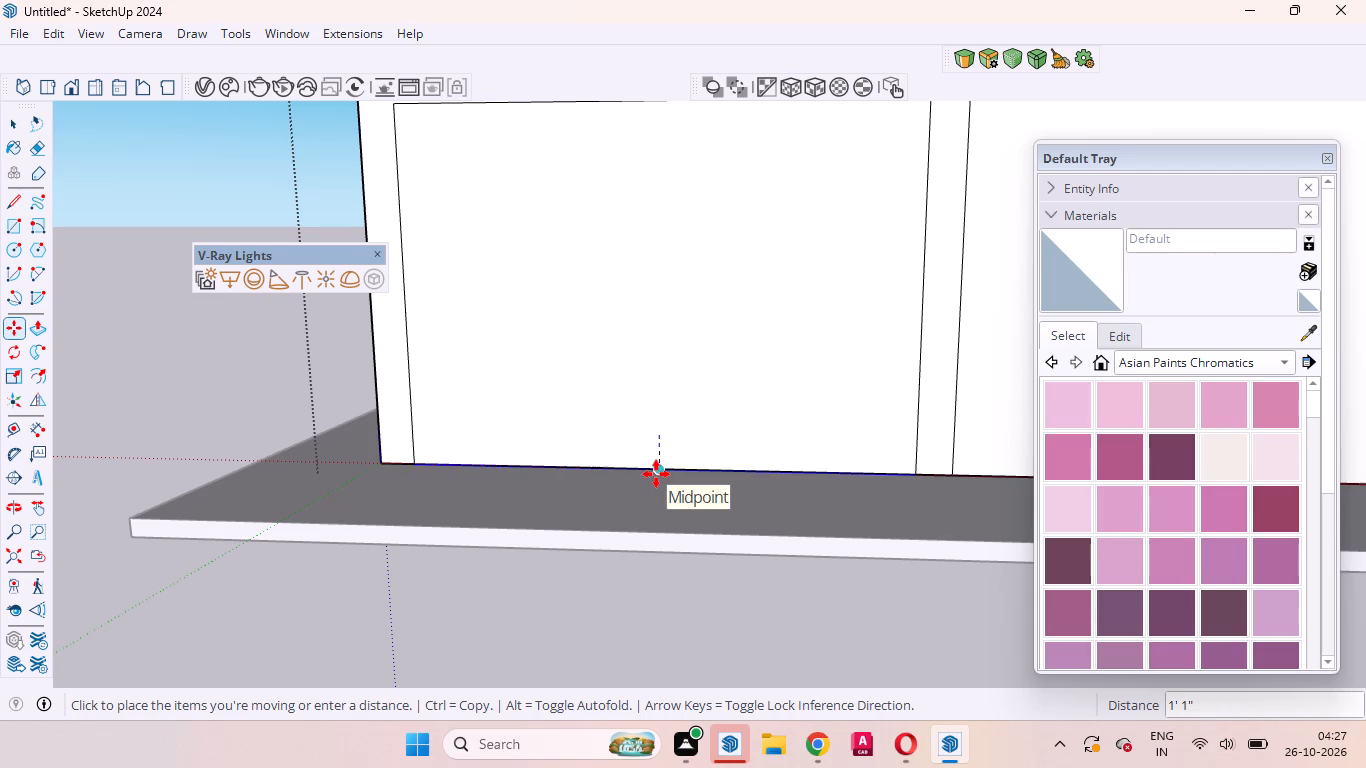
{"action": "left_click", "coordinate": [656, 474]}
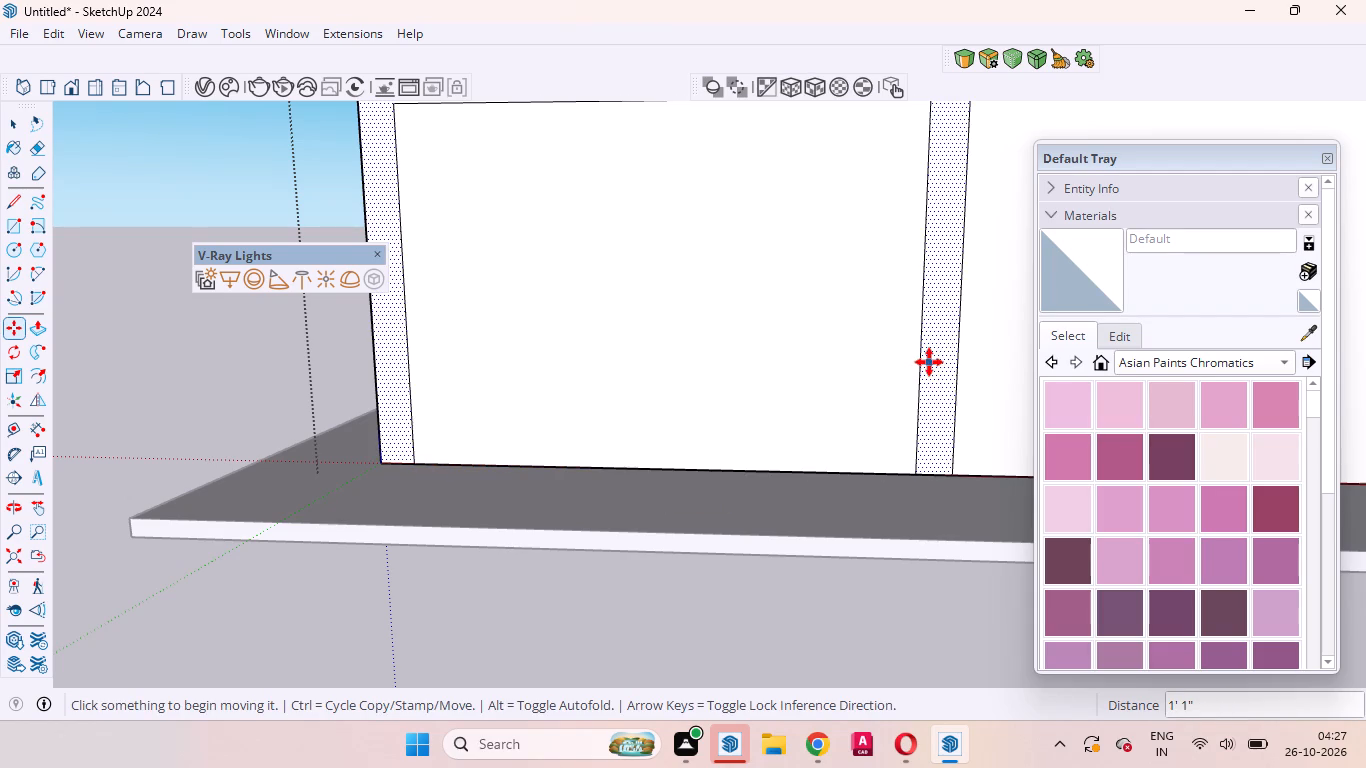
Move the inset rectangle's right edge outward 1' 1" onto the vertical dividing line.
{"action": "left_click", "coordinate": [923, 364]}
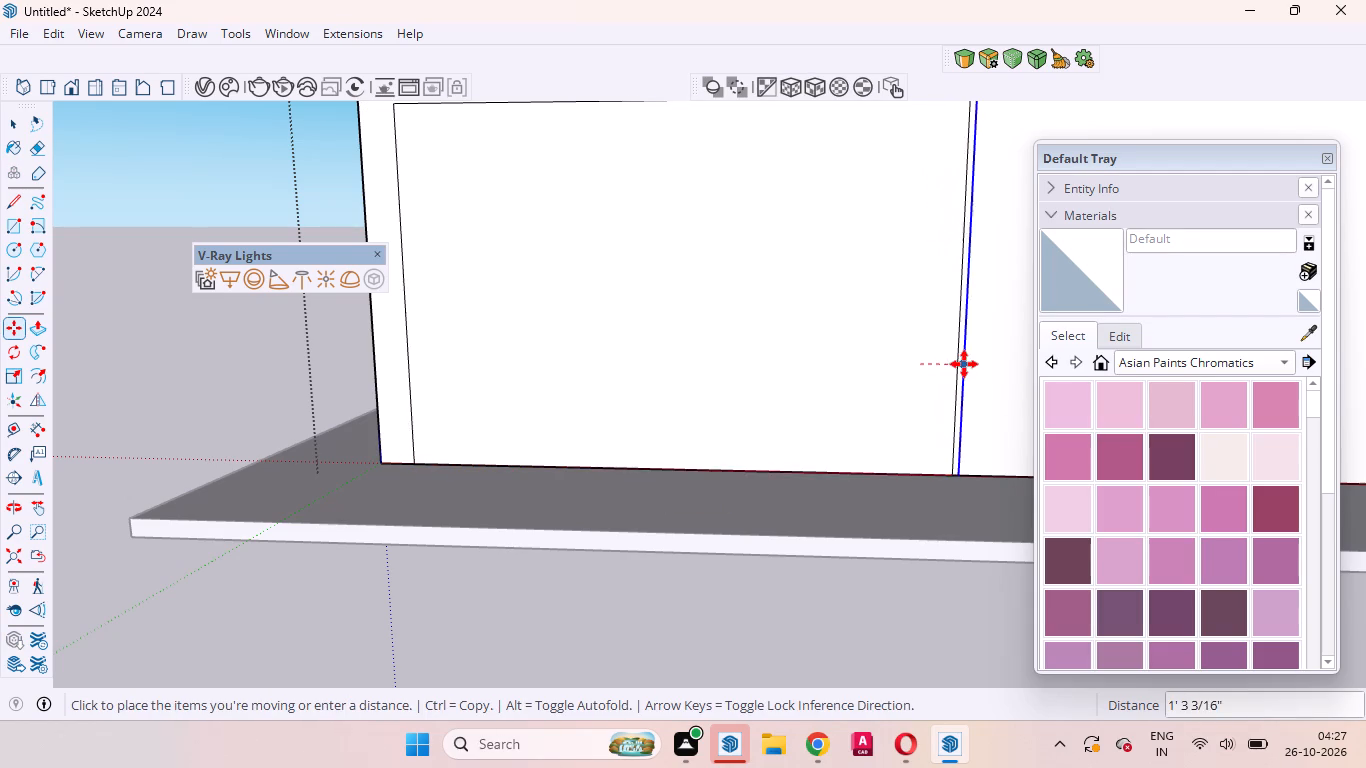
{"action": "left_click", "coordinate": [958, 365]}
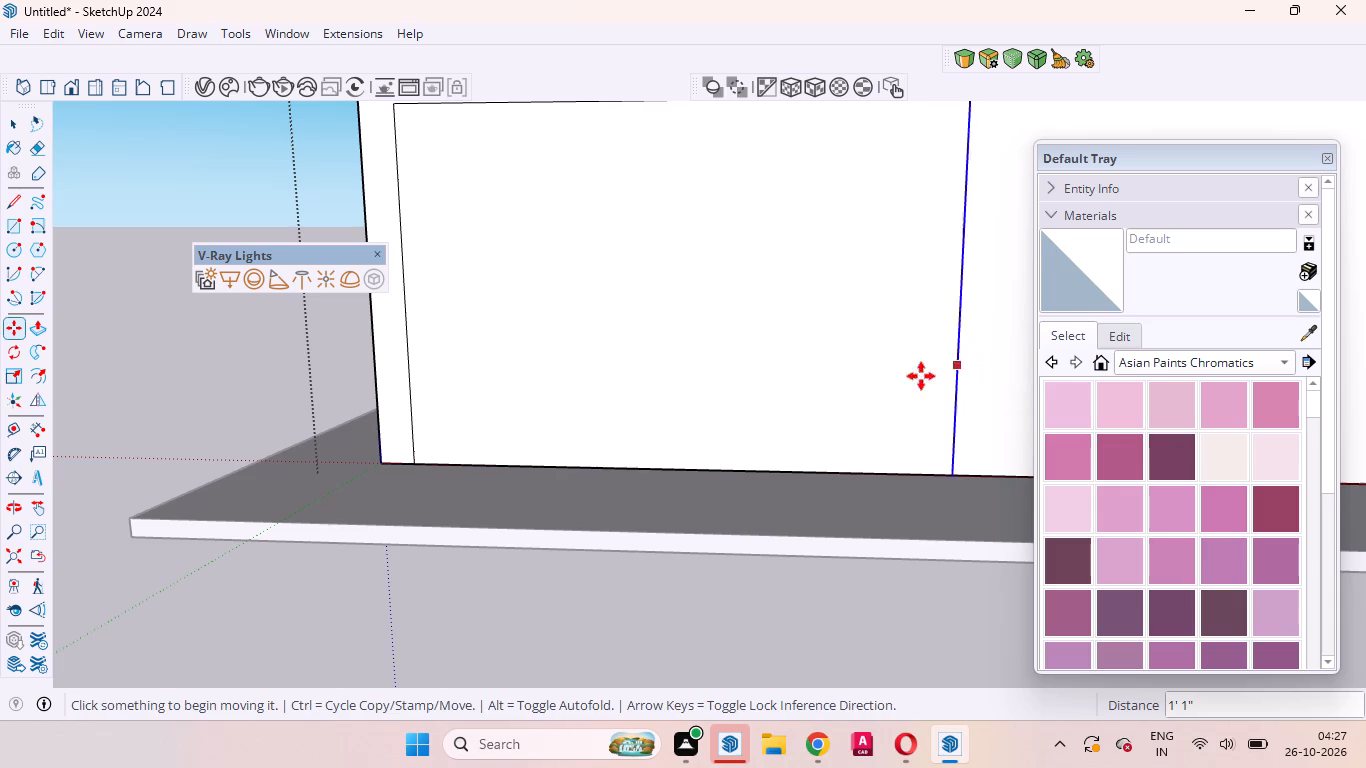
{"action": "key", "text": "space"}
{"action": "scroll", "coordinate": [797, 474], "scroll_direction": "down", "scroll_amount": 4}
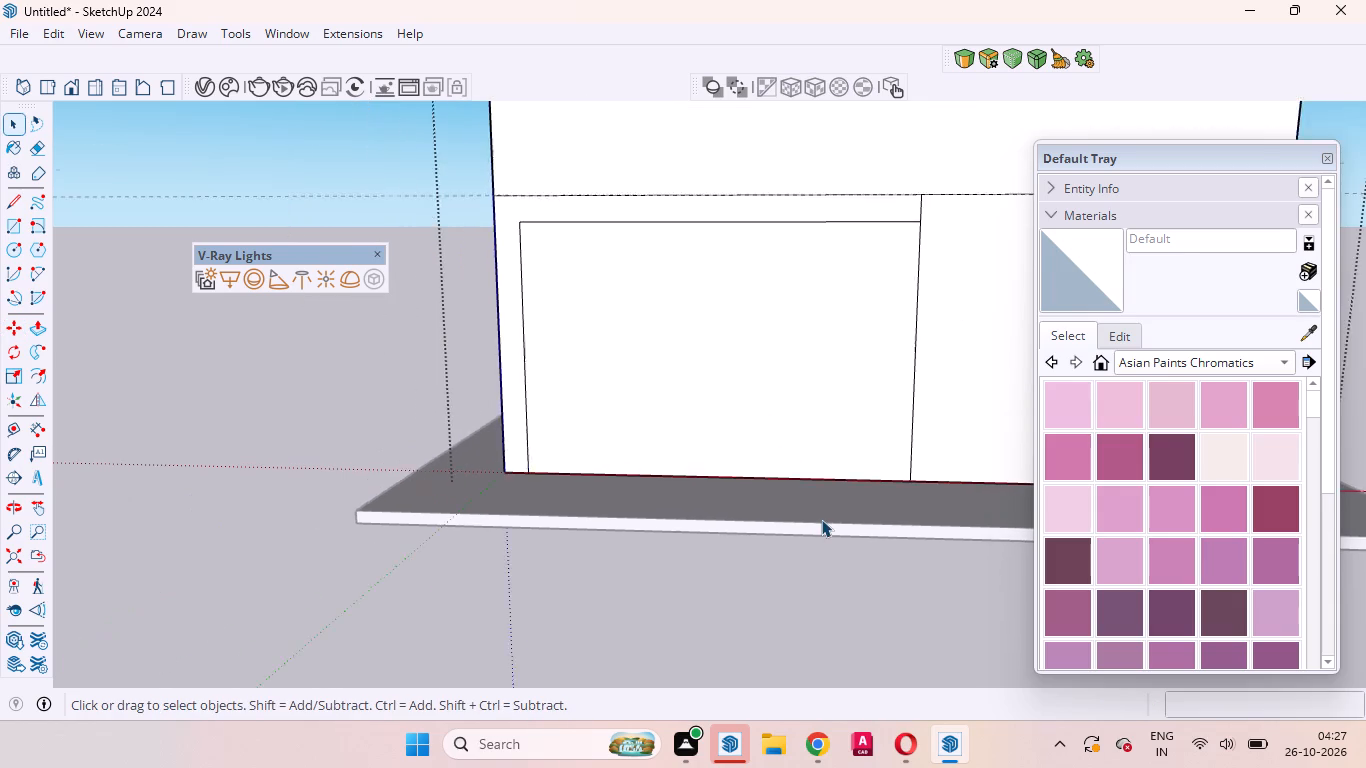
{"action": "scroll", "coordinate": [821, 519], "scroll_direction": "down", "scroll_amount": 1}
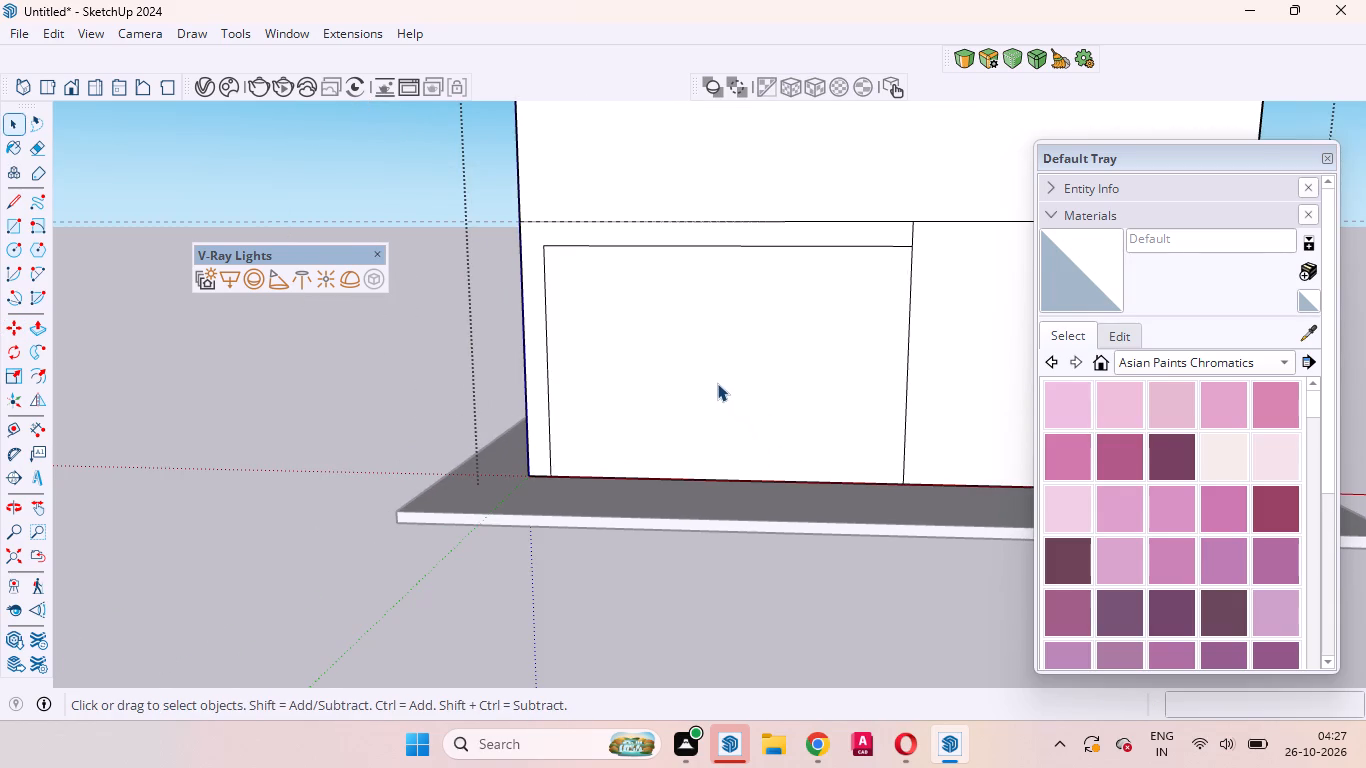
{"action": "scroll", "coordinate": [714, 383], "scroll_direction": "down", "scroll_amount": 6}
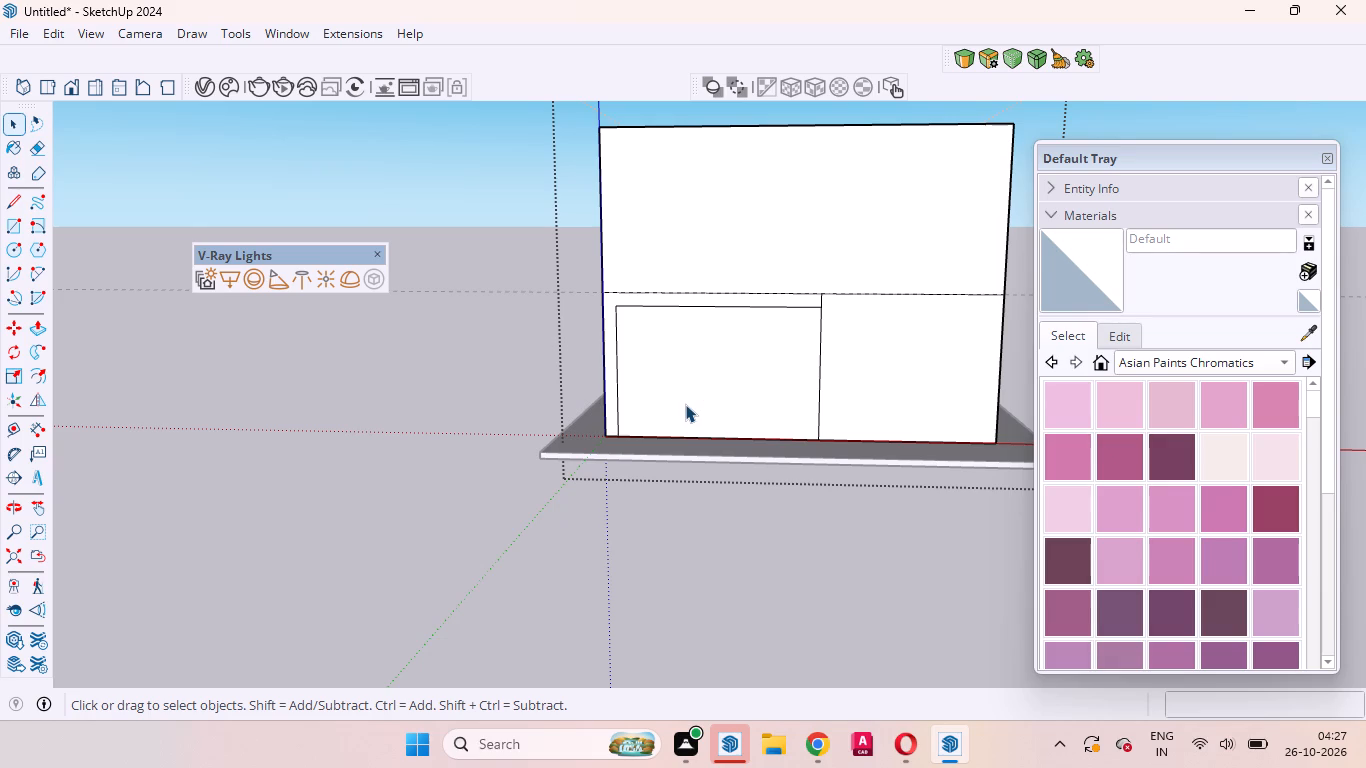
Place a vertical guide about 7' 2" in from the block's right edge, at the midpoint of the lower-right face's base.
{"action": "scroll", "coordinate": [684, 407], "scroll_direction": "down", "scroll_amount": 5}
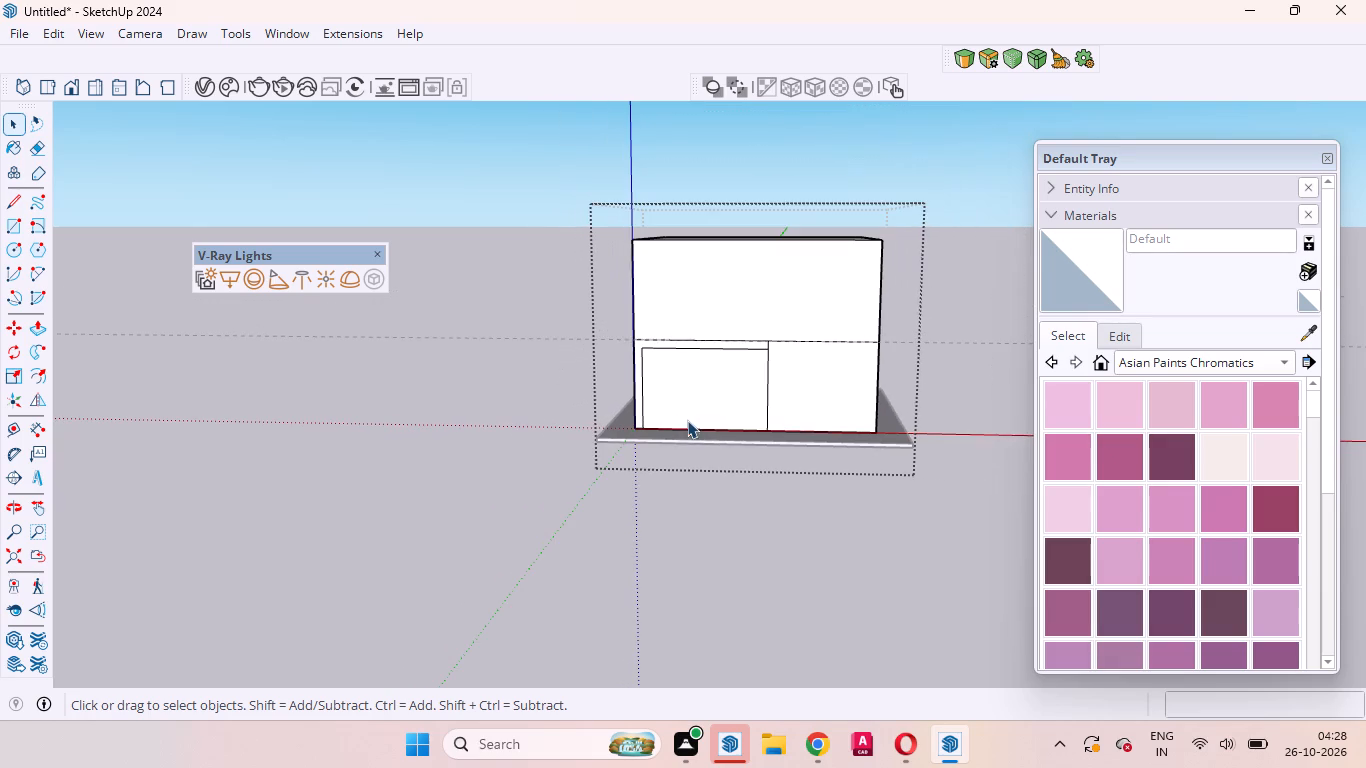
{"action": "scroll", "coordinate": [803, 323], "scroll_direction": "up", "scroll_amount": 8}
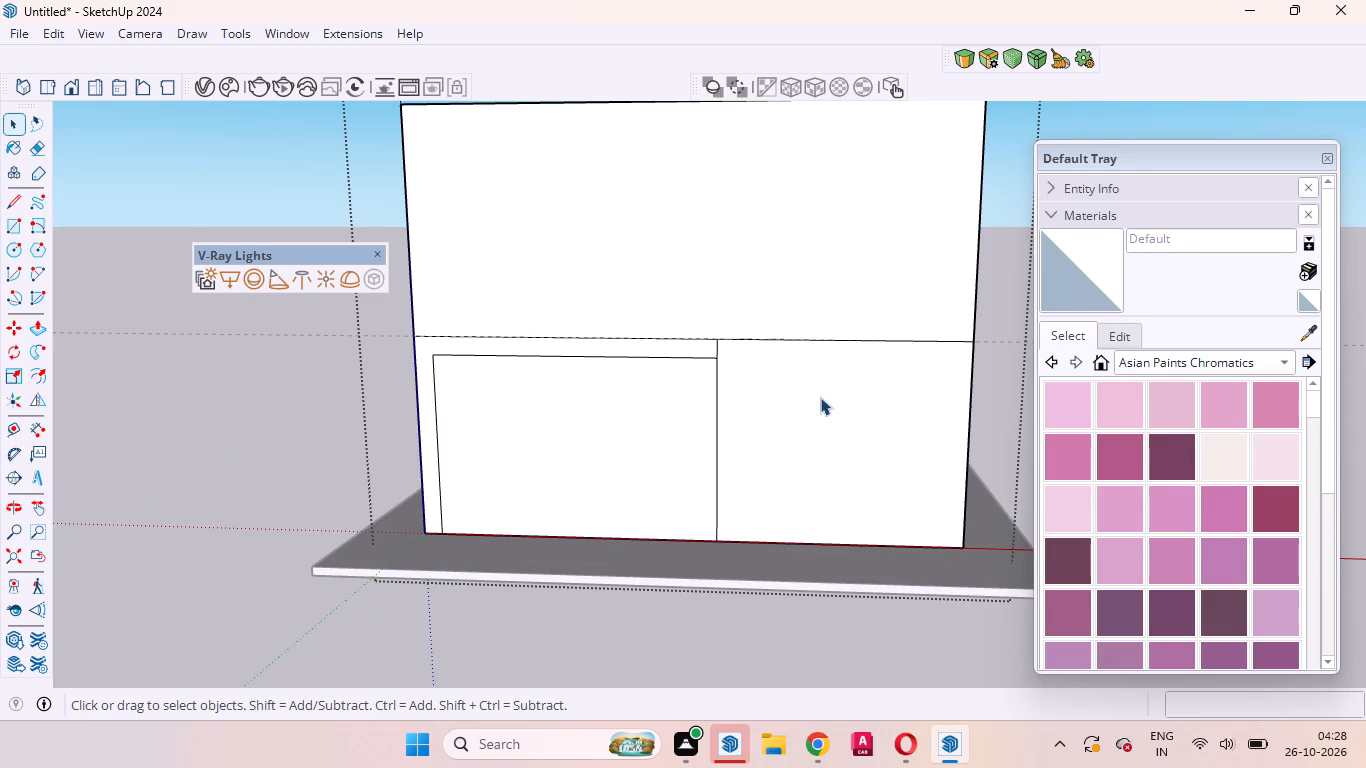
{"action": "key", "text": "t"}
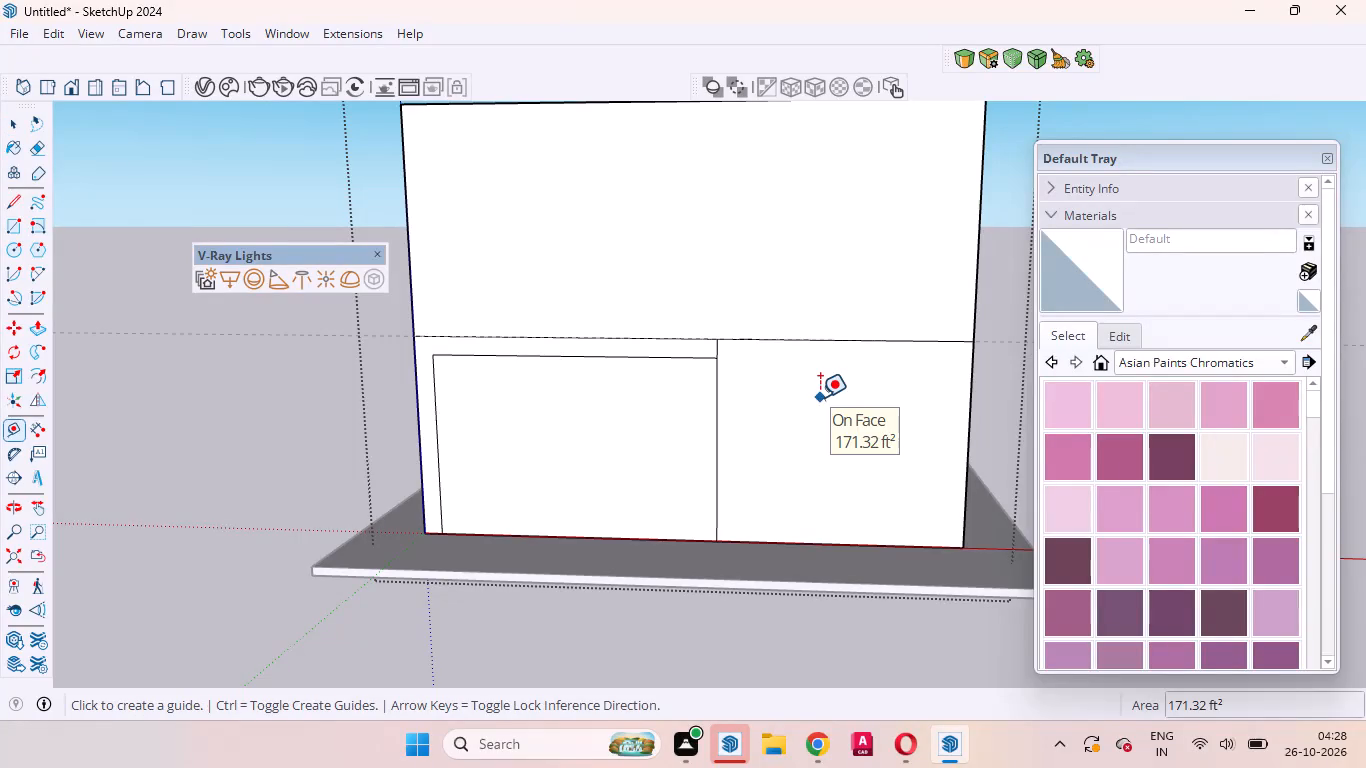
{"action": "left_click", "coordinate": [972, 400]}
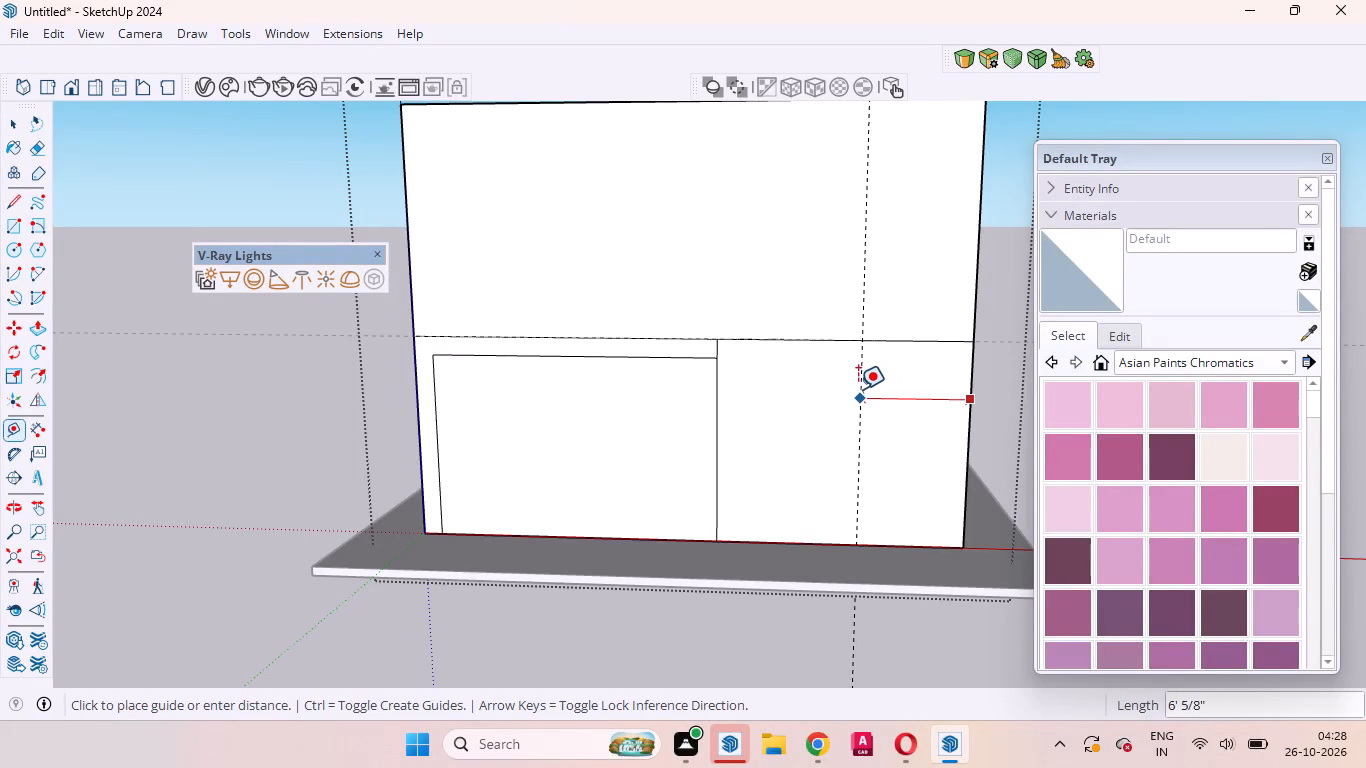
{"action": "left_click", "coordinate": [836, 548]}
{"action": "key", "text": "space"}
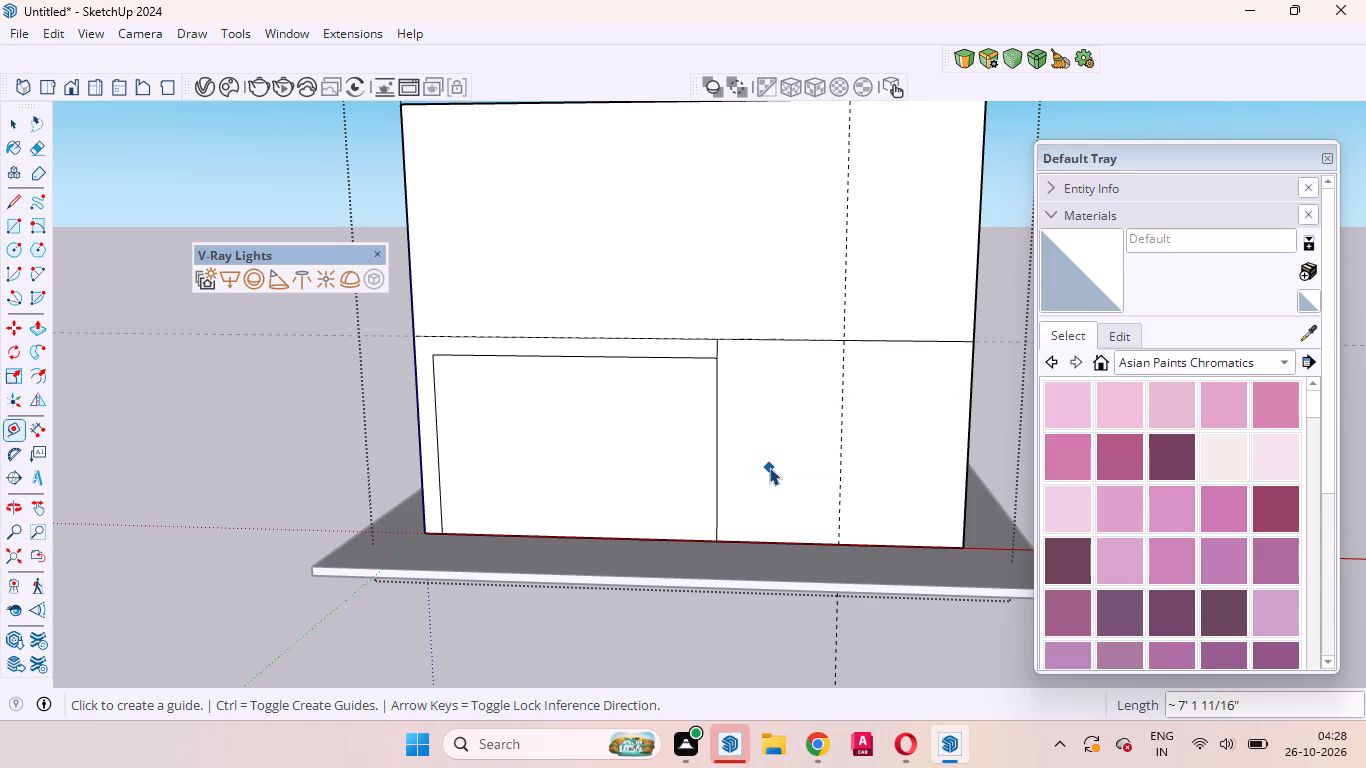
Draw a line about 7' 2" from the inset rectangle's top-right corner to the guide, continuing up 1' 1" to the horizontal edge.
{"action": "left_click", "coordinate": [769, 456]}
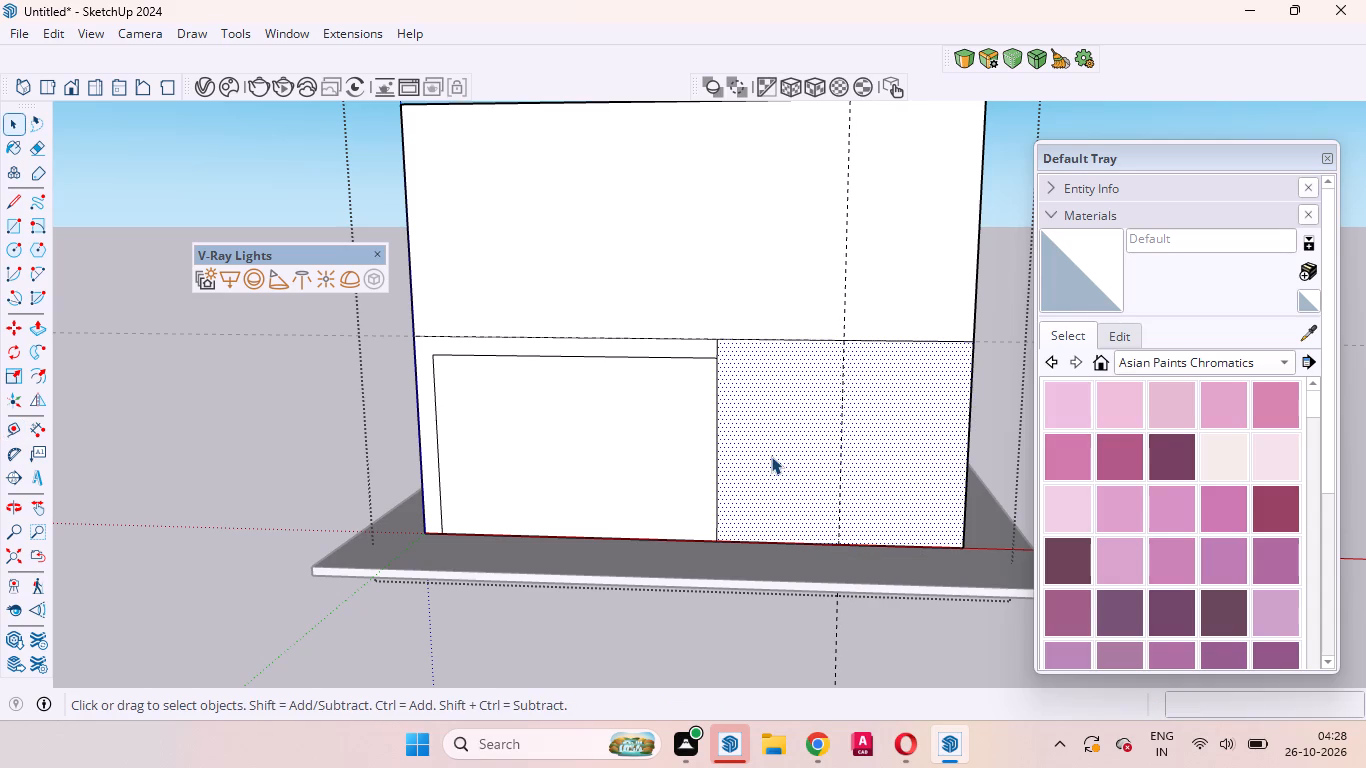
{"action": "key", "text": "l"}
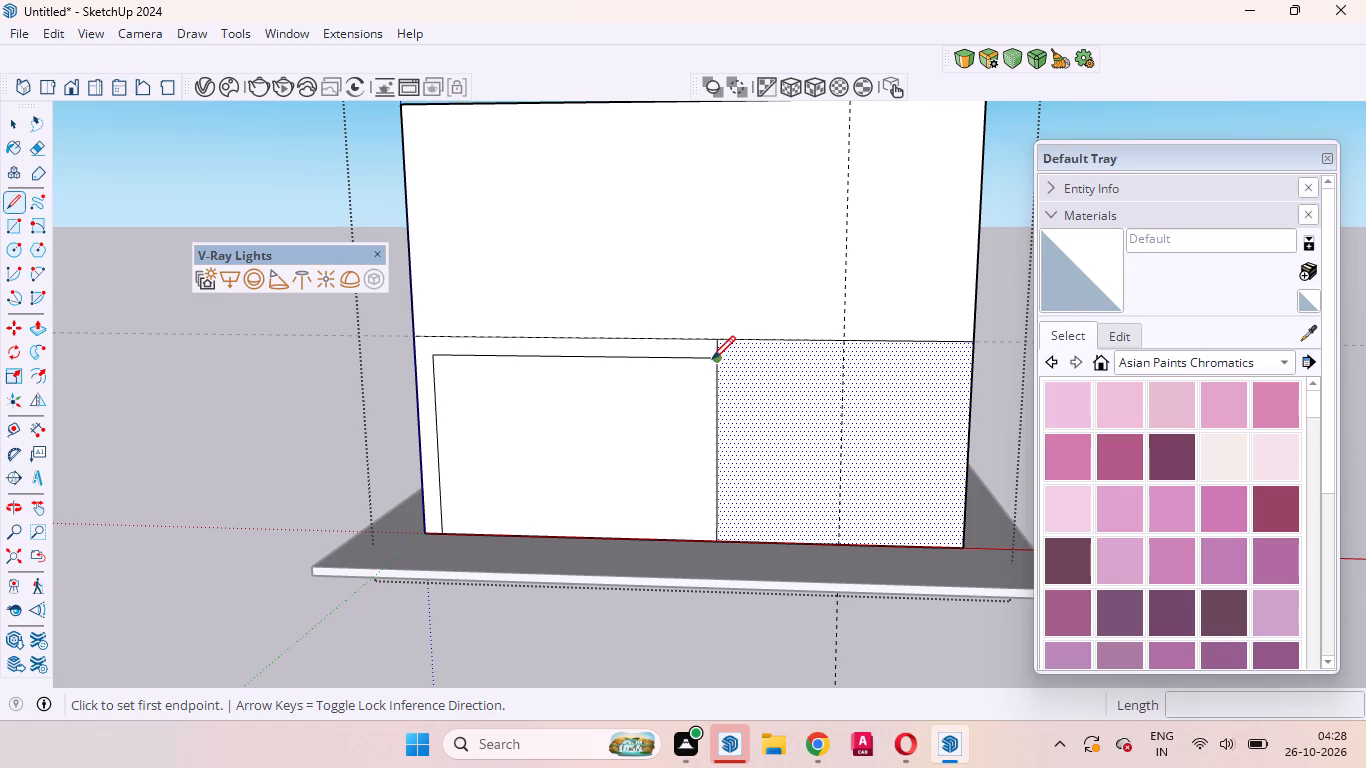
{"action": "left_click", "coordinate": [722, 361]}
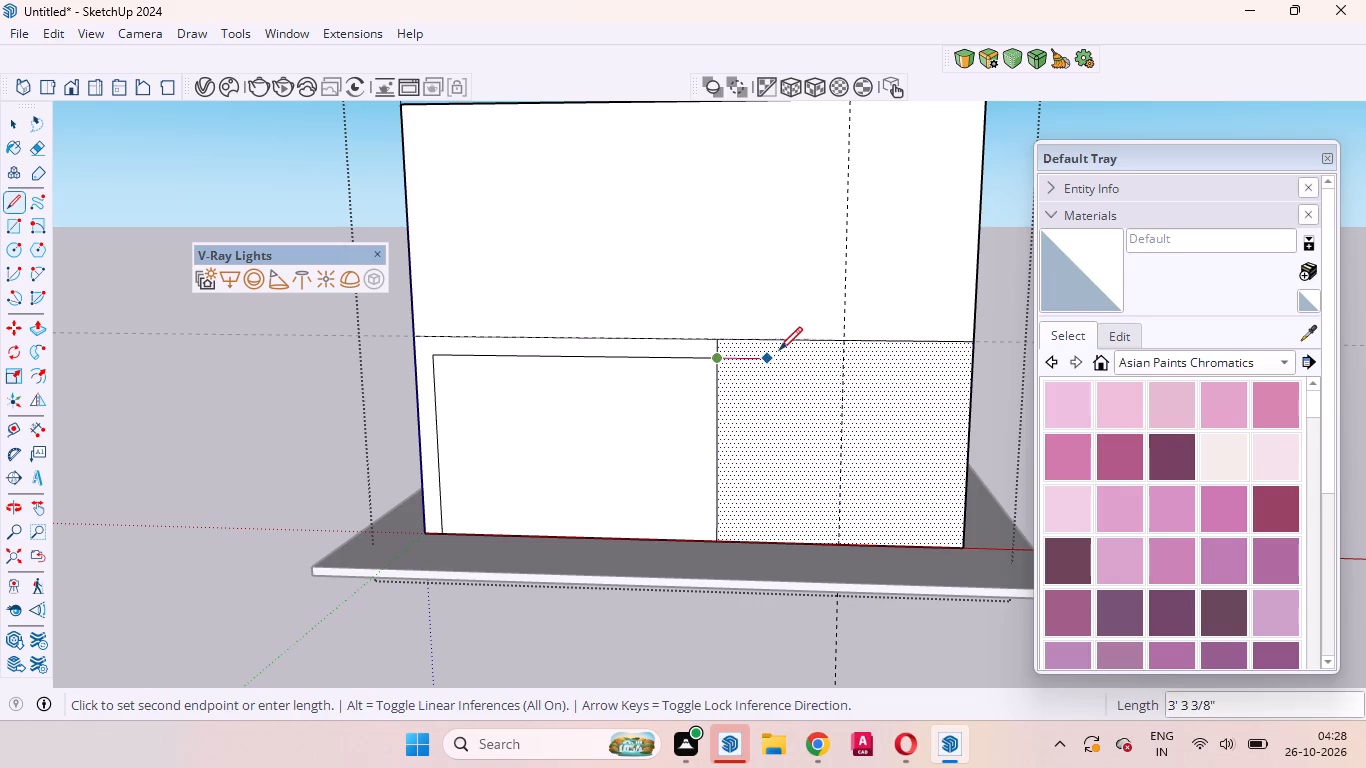
{"action": "left_click", "coordinate": [840, 362]}
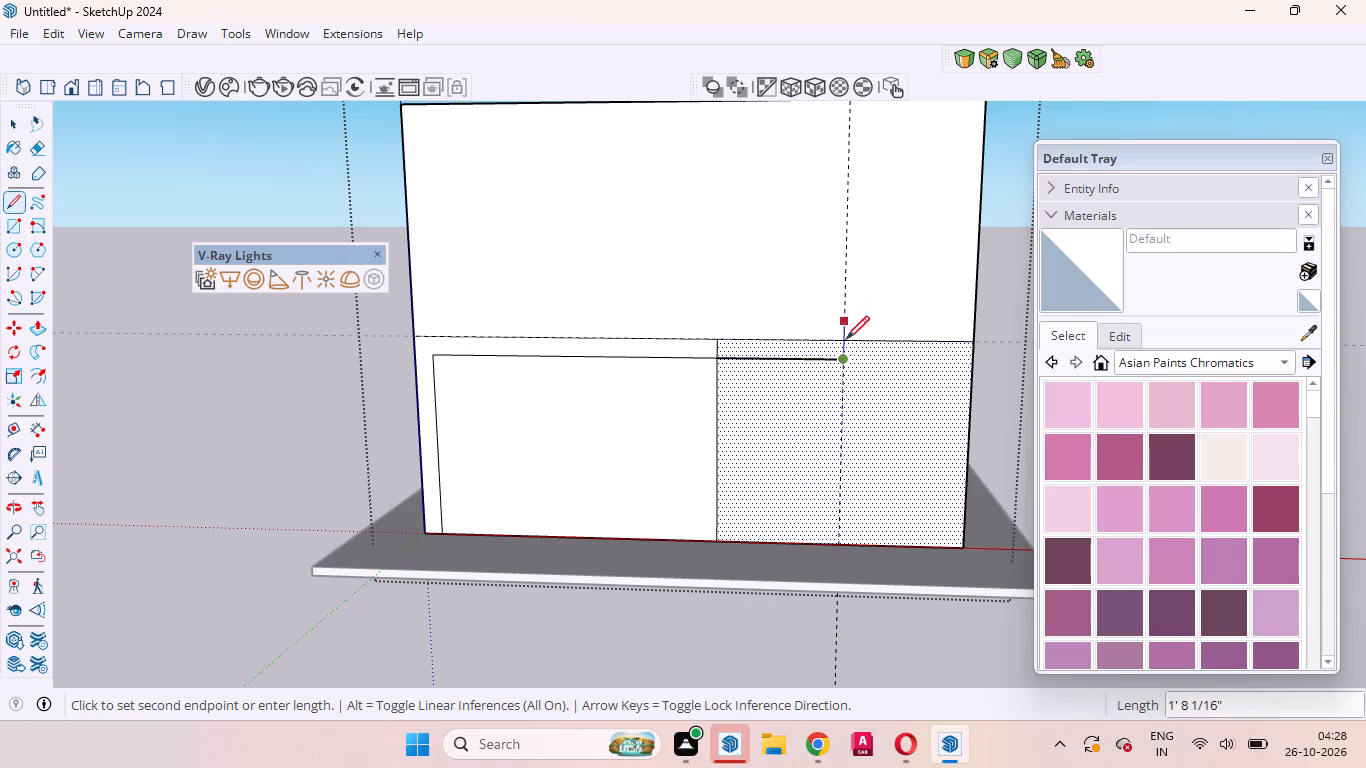
{"action": "left_click", "coordinate": [843, 339]}
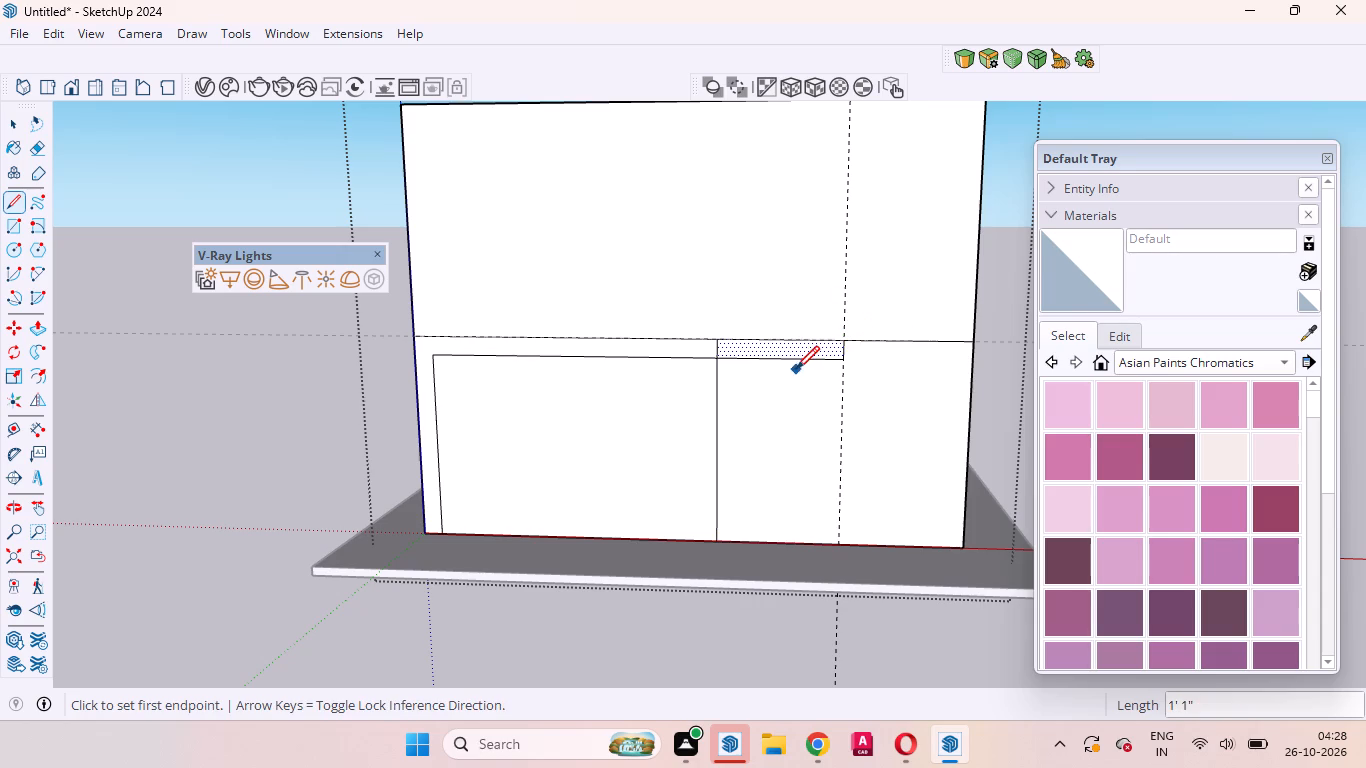
{"action": "key", "text": "space"}
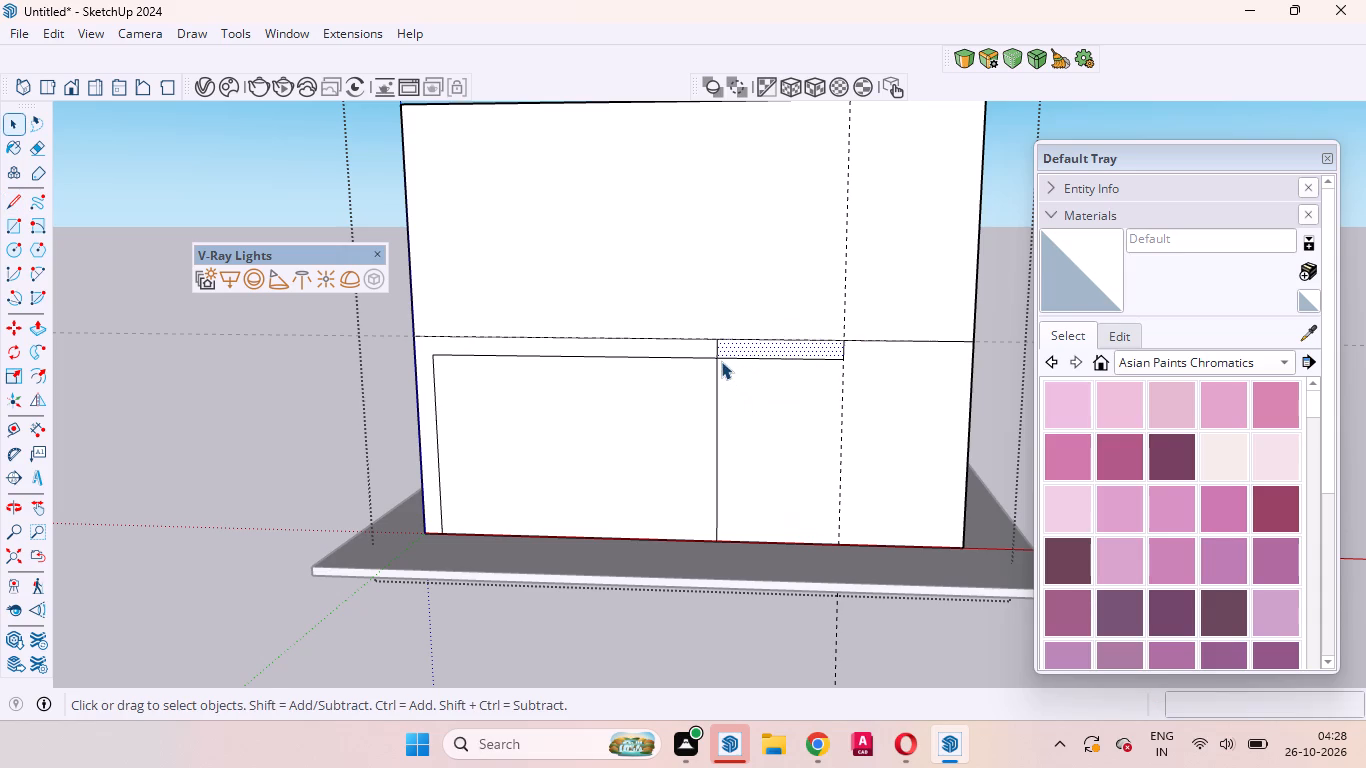
Delete the short vertical segment above the inset rectangle's top-right corner to join the two header strips.
{"action": "scroll", "coordinate": [718, 357], "scroll_direction": "up", "scroll_amount": 9}
{"action": "left_click", "coordinate": [715, 346]}
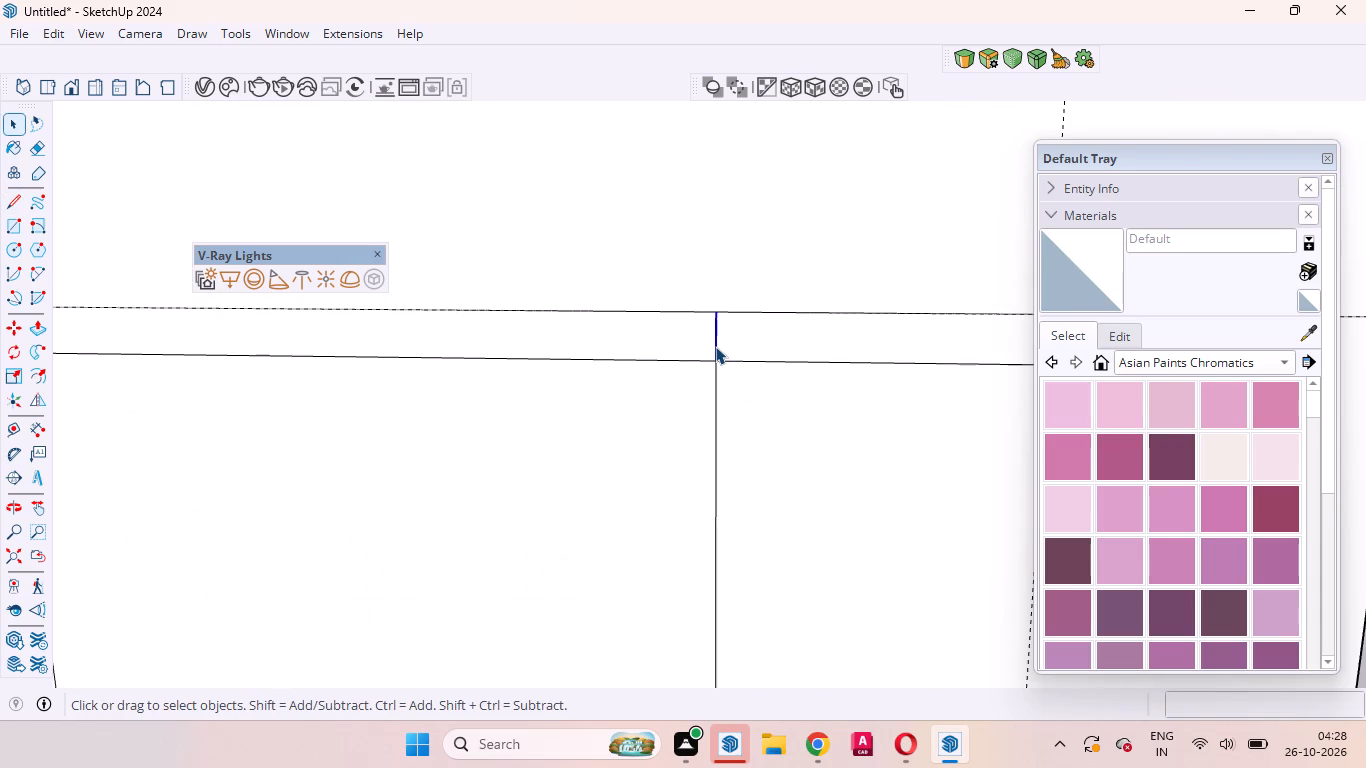
{"action": "key", "text": "Delete"}
{"action": "scroll", "coordinate": [715, 346], "scroll_direction": "down", "scroll_amount": 9}
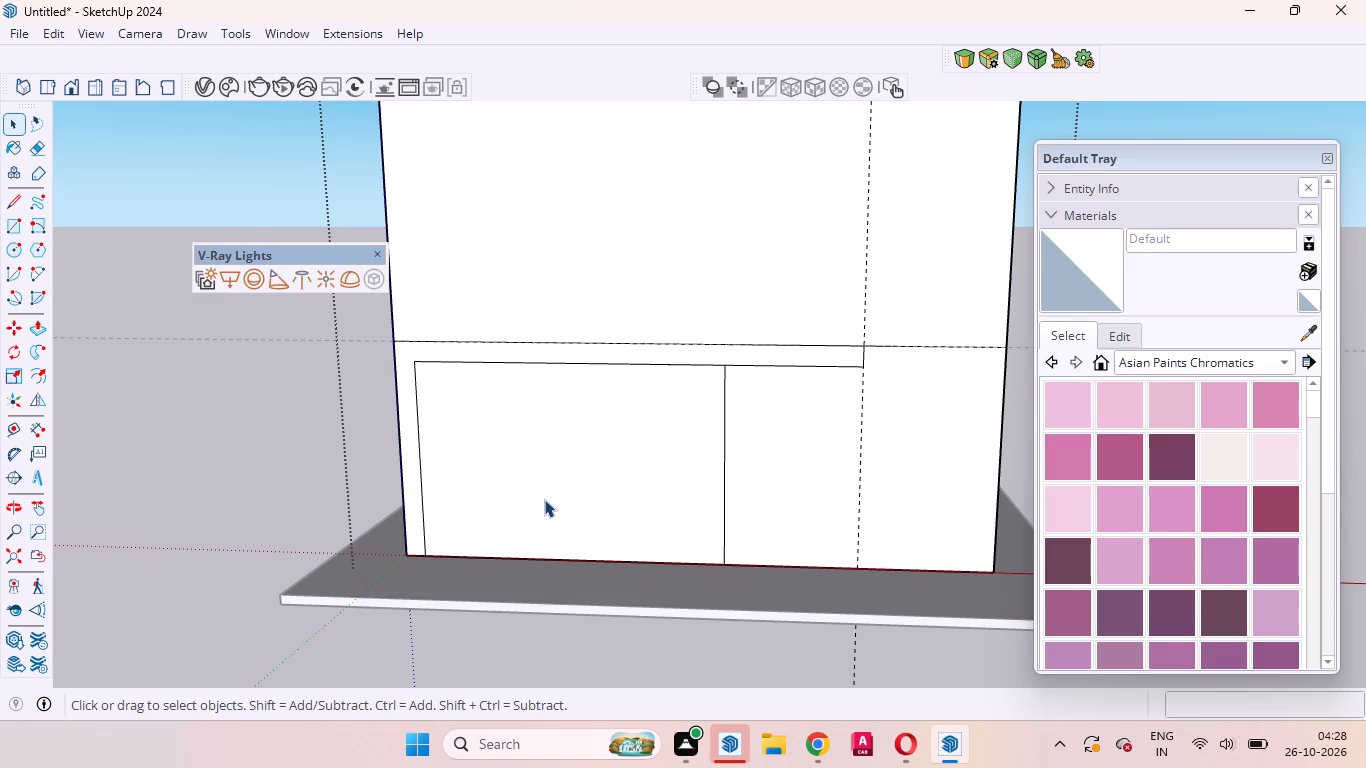
Push the inset lower-left front face 10' into the block to form a recess.
{"action": "scroll", "coordinate": [529, 484], "scroll_direction": "up", "scroll_amount": 5}
{"action": "left_click", "coordinate": [541, 468]}
{"action": "scroll", "coordinate": [584, 469], "scroll_direction": "down", "scroll_amount": 4}
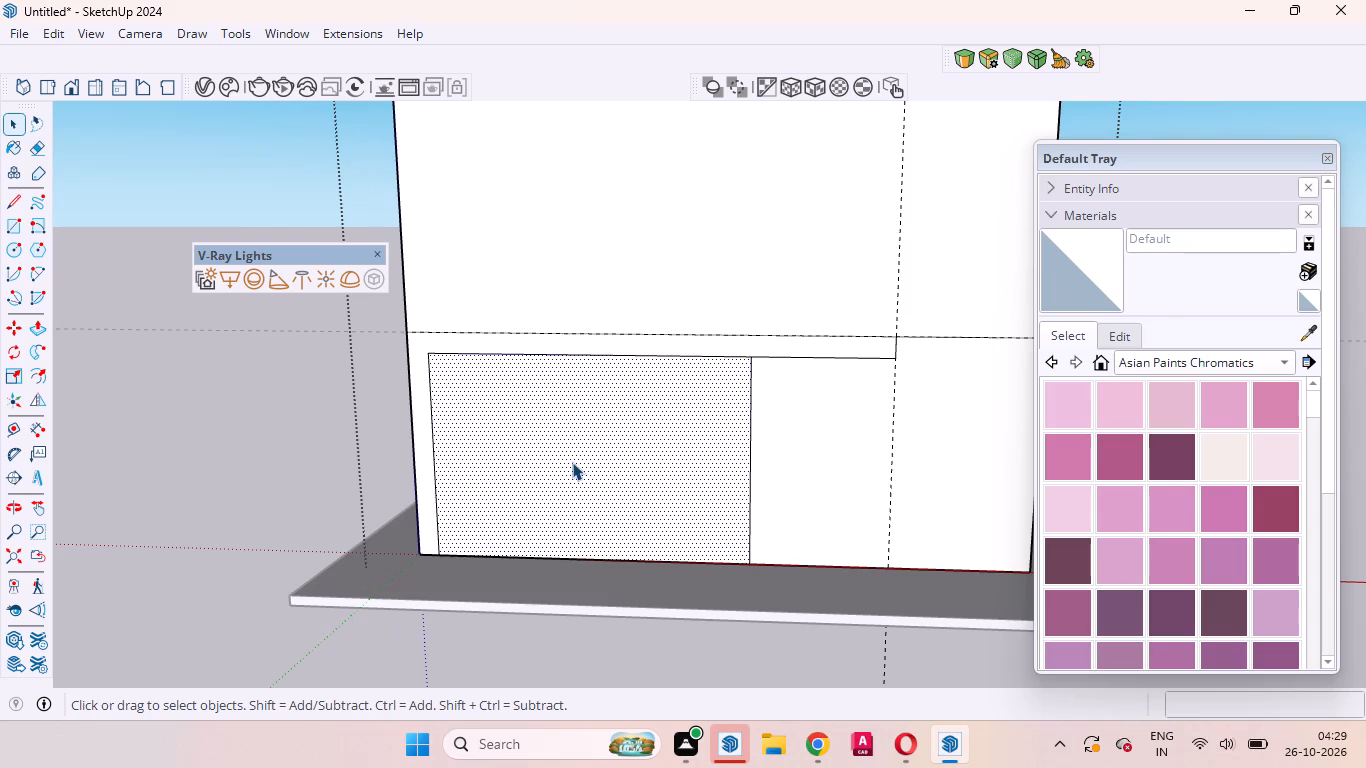
{"action": "scroll", "coordinate": [572, 462], "scroll_direction": "up", "scroll_amount": 2}
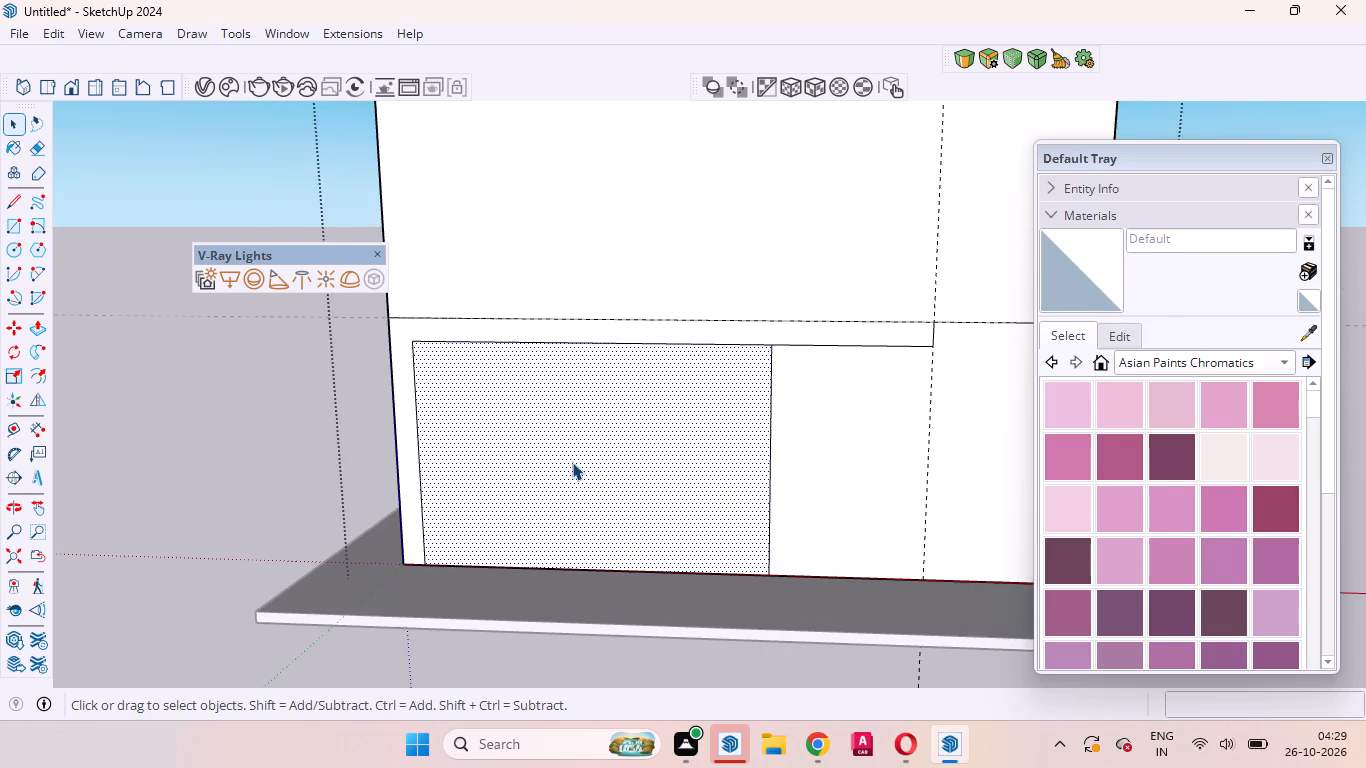
{"action": "scroll", "coordinate": [572, 462], "scroll_direction": "up", "scroll_amount": 1}
{"action": "middle_click_drag", "start_coordinate": [572, 462], "coordinate": [698, 486]}
{"action": "scroll", "coordinate": [698, 486], "scroll_direction": "up", "scroll_amount": 1}
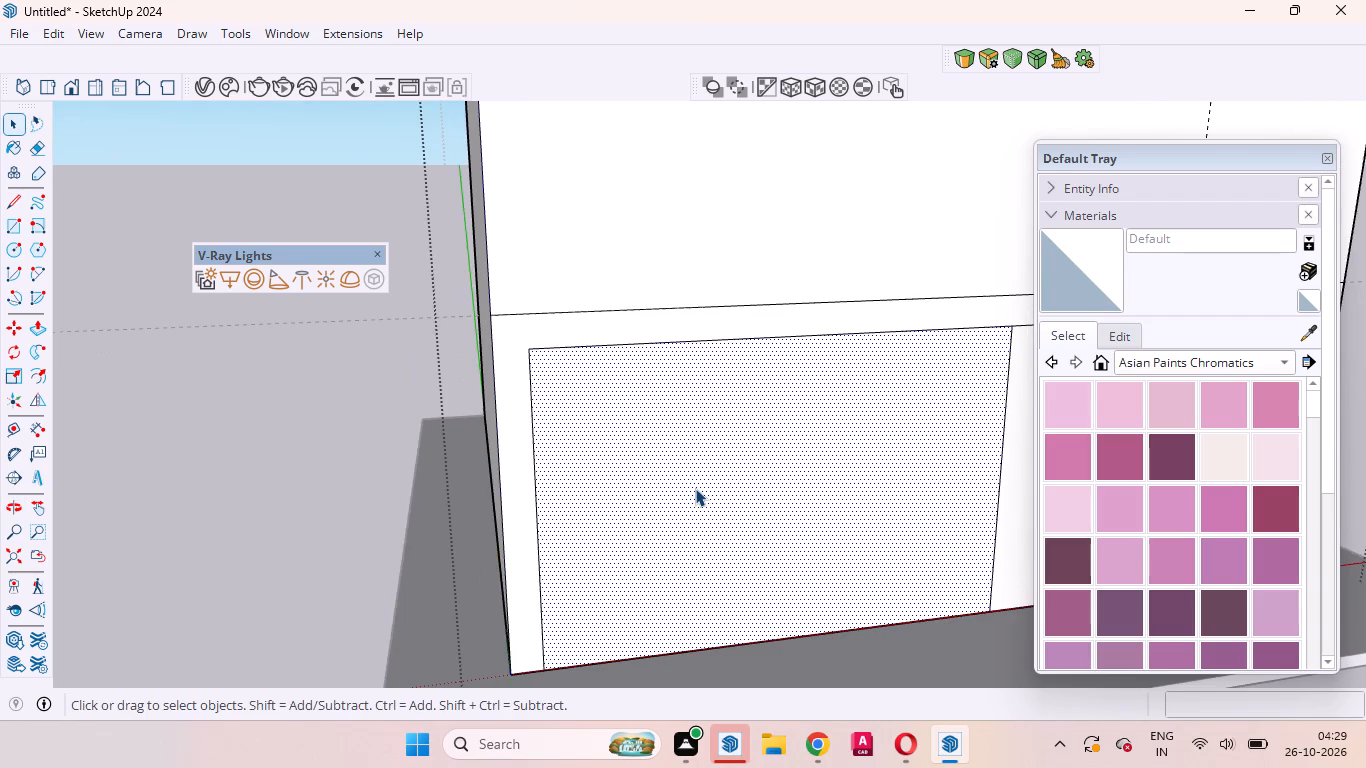
{"action": "scroll", "coordinate": [695, 488], "scroll_direction": "down", "scroll_amount": 2}
{"action": "key", "text": "p"}
{"action": "left_click_drag", "start_coordinate": [692, 487], "coordinate": [620, 420]}
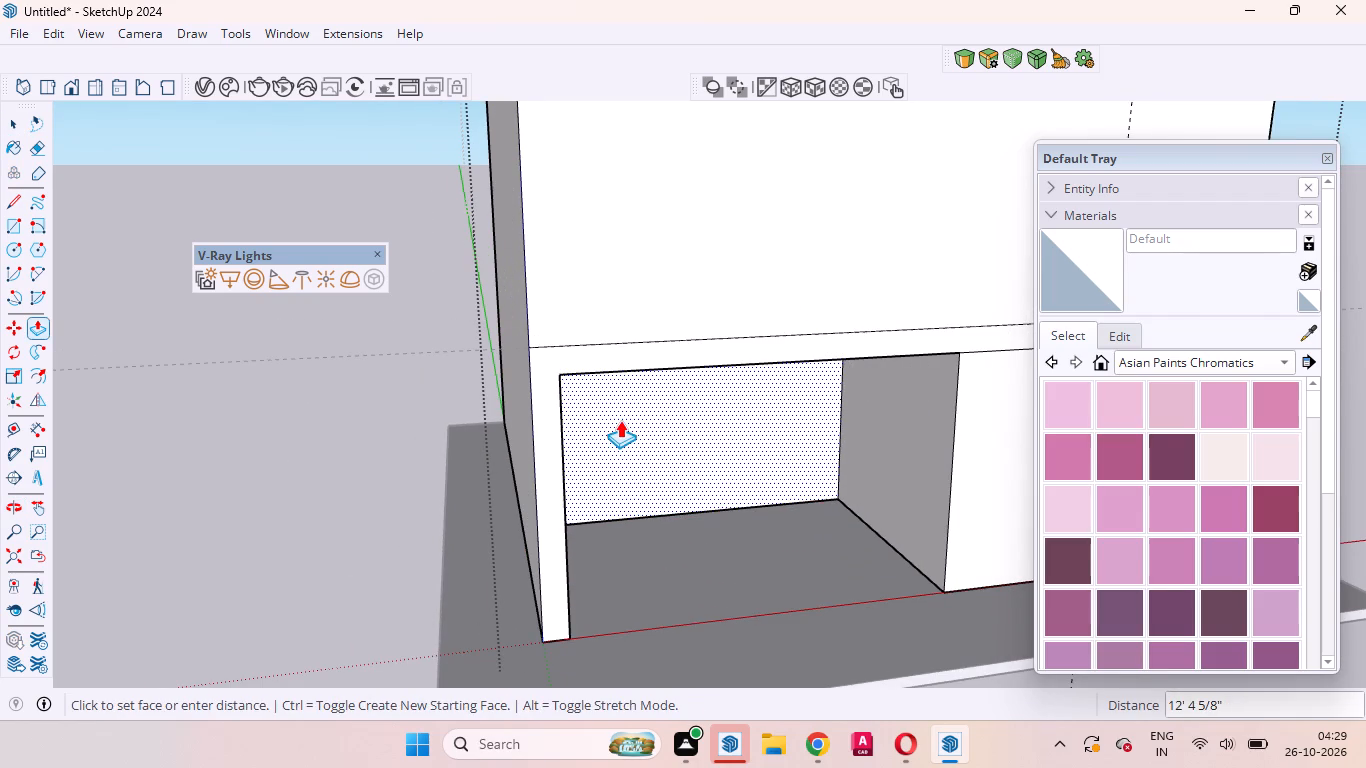
{"action": "left_click_drag", "start_coordinate": [620, 420], "coordinate": [623, 419]}
{"action": "key", "text": "1"}
{"action": "key", "text": "0"}
{"action": "key", "text": "apostrophe"}
{"action": "key", "text": "Return"}
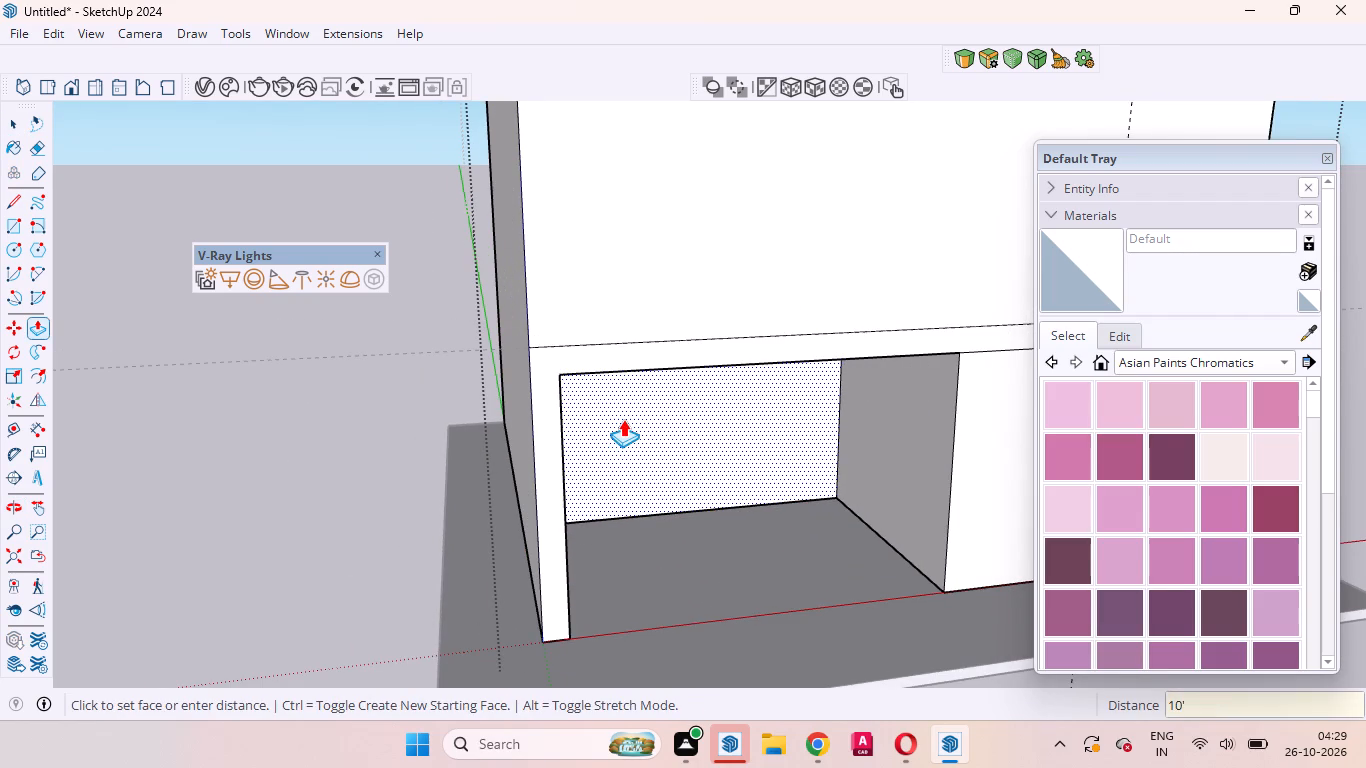
{"action": "left_click_drag", "start_coordinate": [623, 419], "coordinate": [625, 419]}
{"action": "key", "text": "space"}
Place a vertical guide on the recess's back wall, 6" in from its right edge.
{"action": "middle_click_drag", "start_coordinate": [726, 565], "coordinate": [663, 473]}
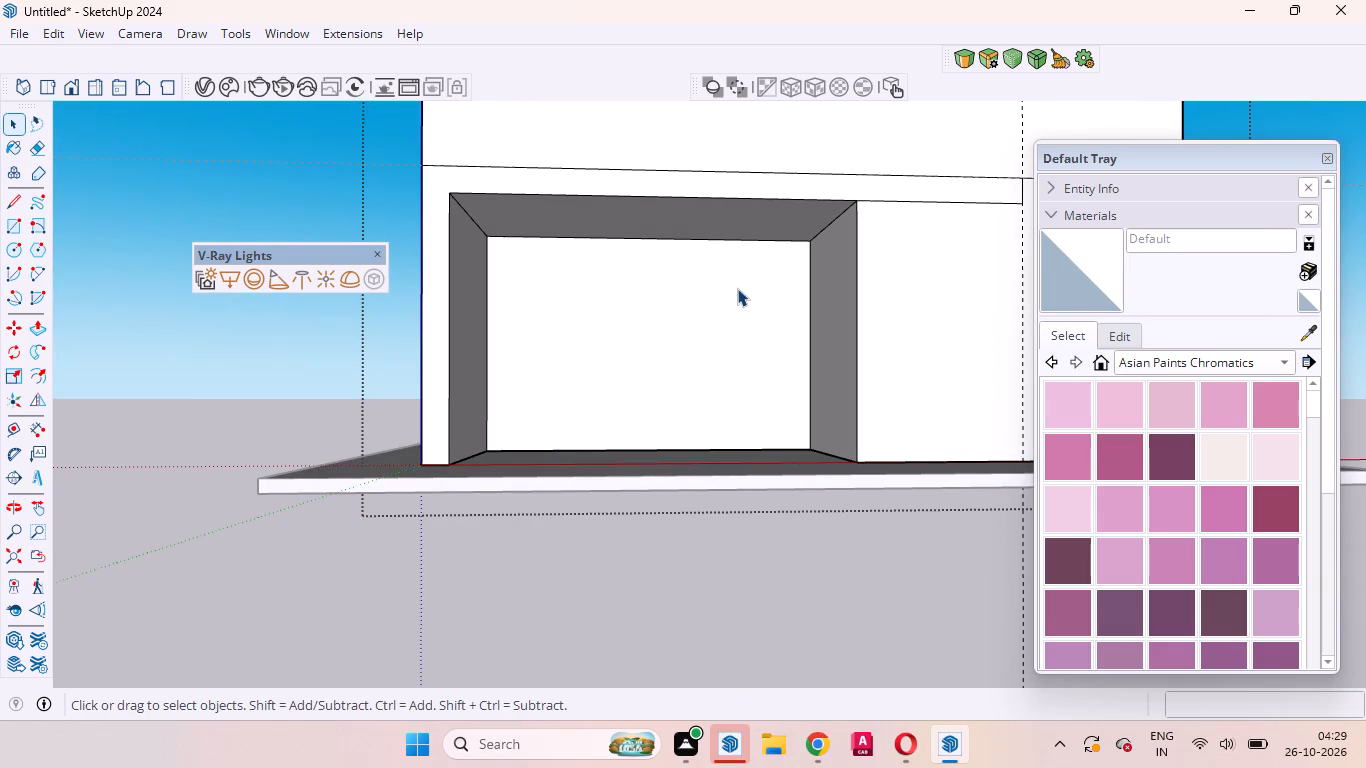
{"action": "scroll", "coordinate": [747, 287], "scroll_direction": "up", "scroll_amount": 3}
{"action": "scroll", "coordinate": [571, 442], "scroll_direction": "down", "scroll_amount": 4}
{"action": "middle_click_drag", "start_coordinate": [616, 410], "coordinate": [612, 509]}
{"action": "scroll", "coordinate": [643, 468], "scroll_direction": "up", "scroll_amount": 1}
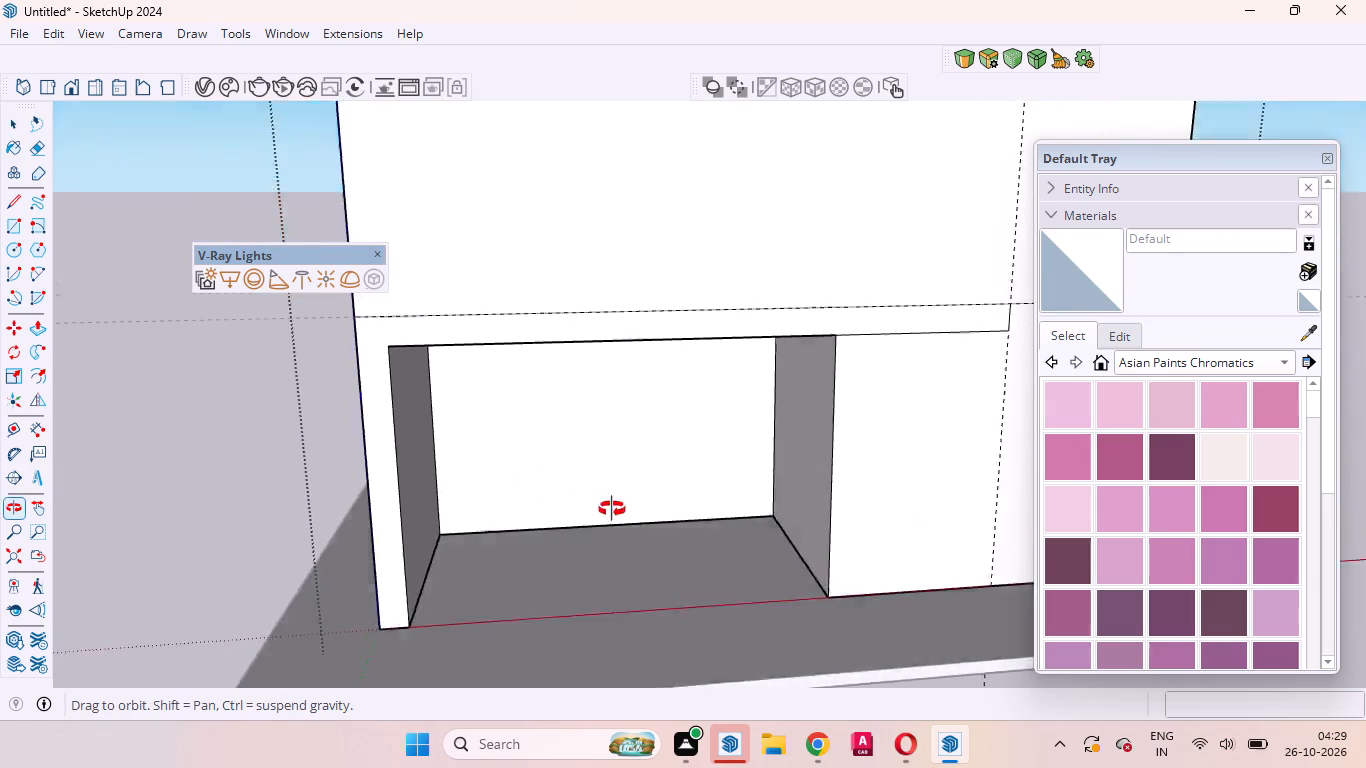
{"action": "middle_click_drag", "start_coordinate": [612, 509], "coordinate": [656, 439]}
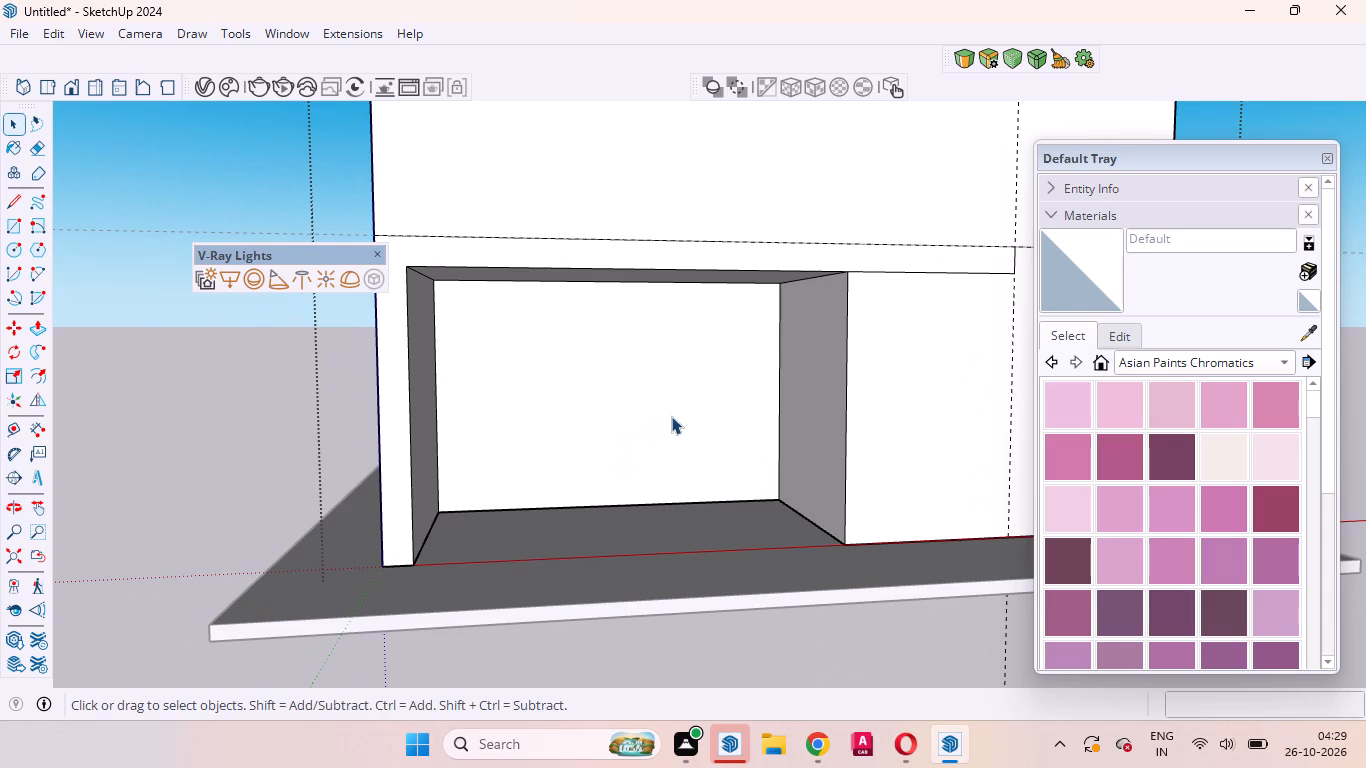
{"action": "scroll", "coordinate": [710, 409], "scroll_direction": "up", "scroll_amount": 5}
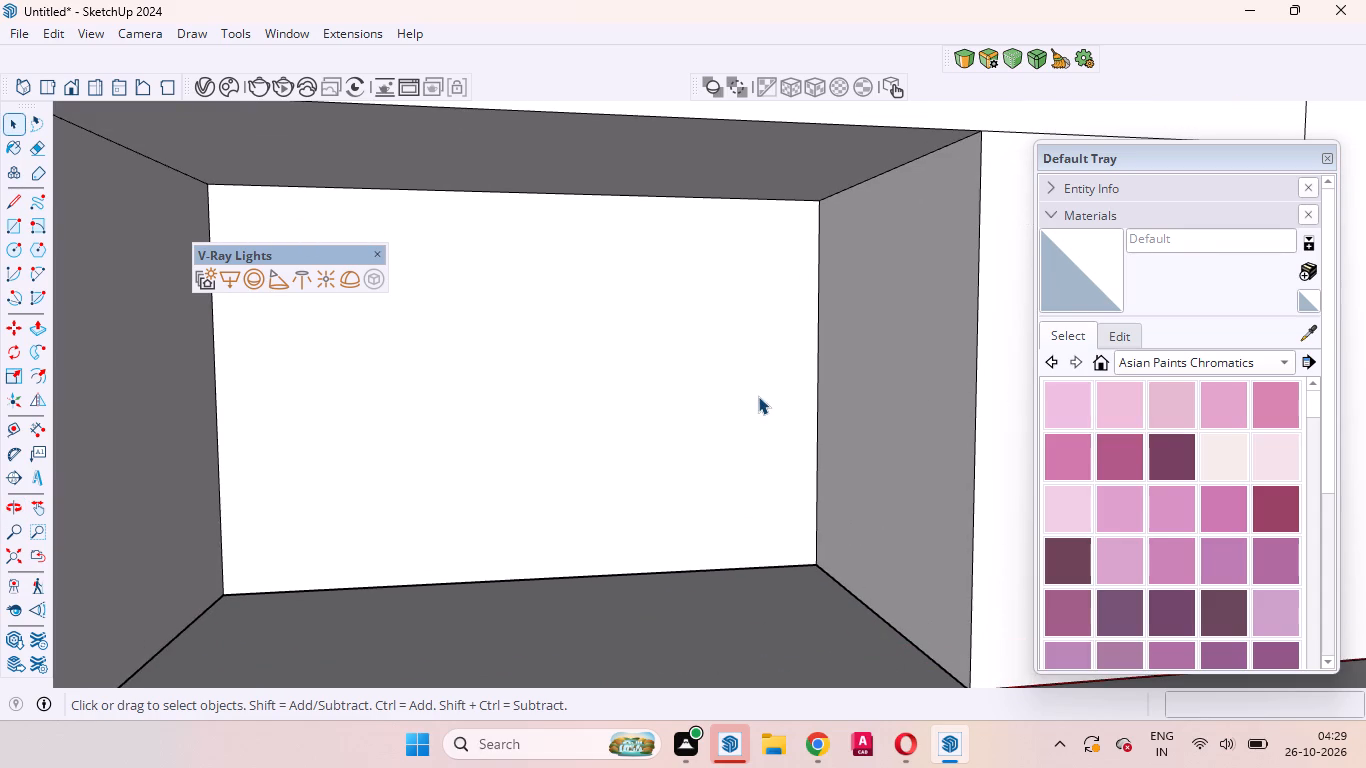
{"action": "key", "text": "t"}
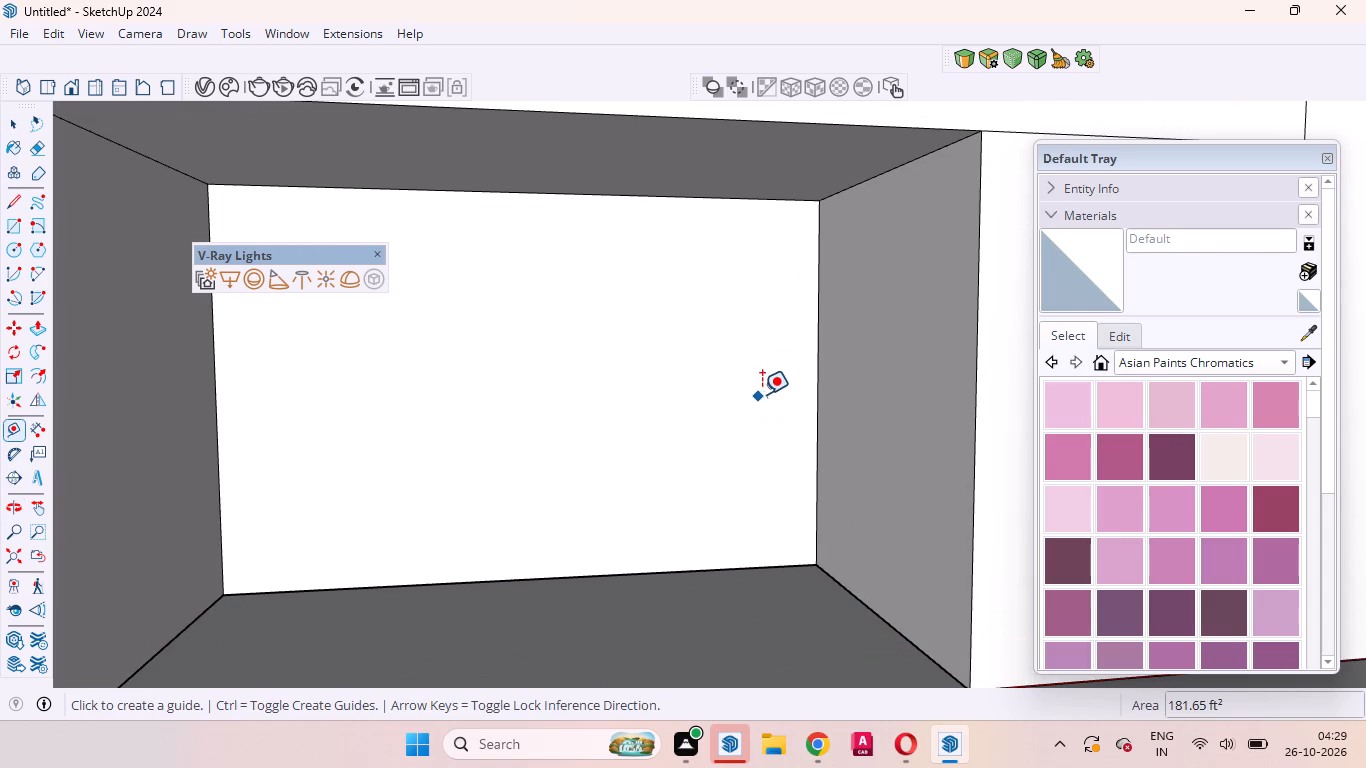
{"action": "left_click", "coordinate": [813, 363]}
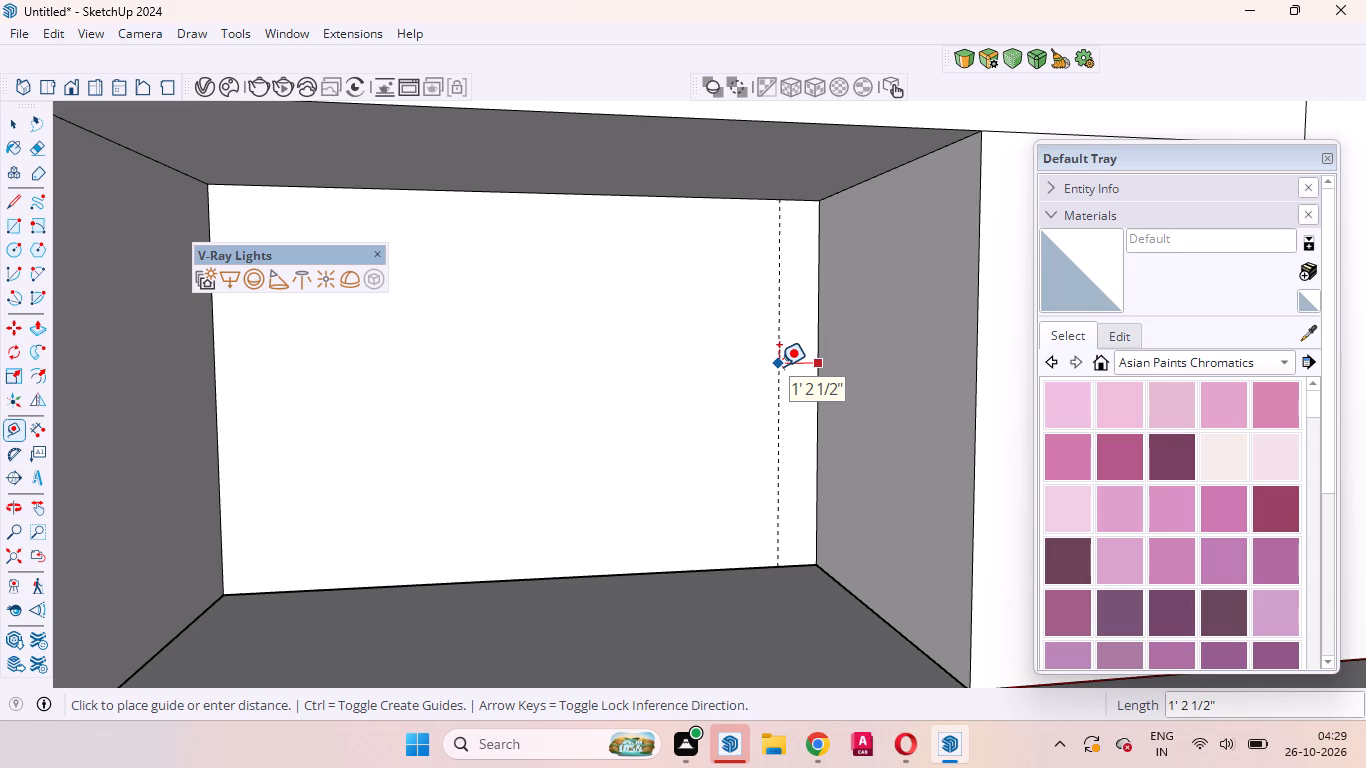
{"action": "key", "text": "6"}
{"action": "key", "text": "Return"}
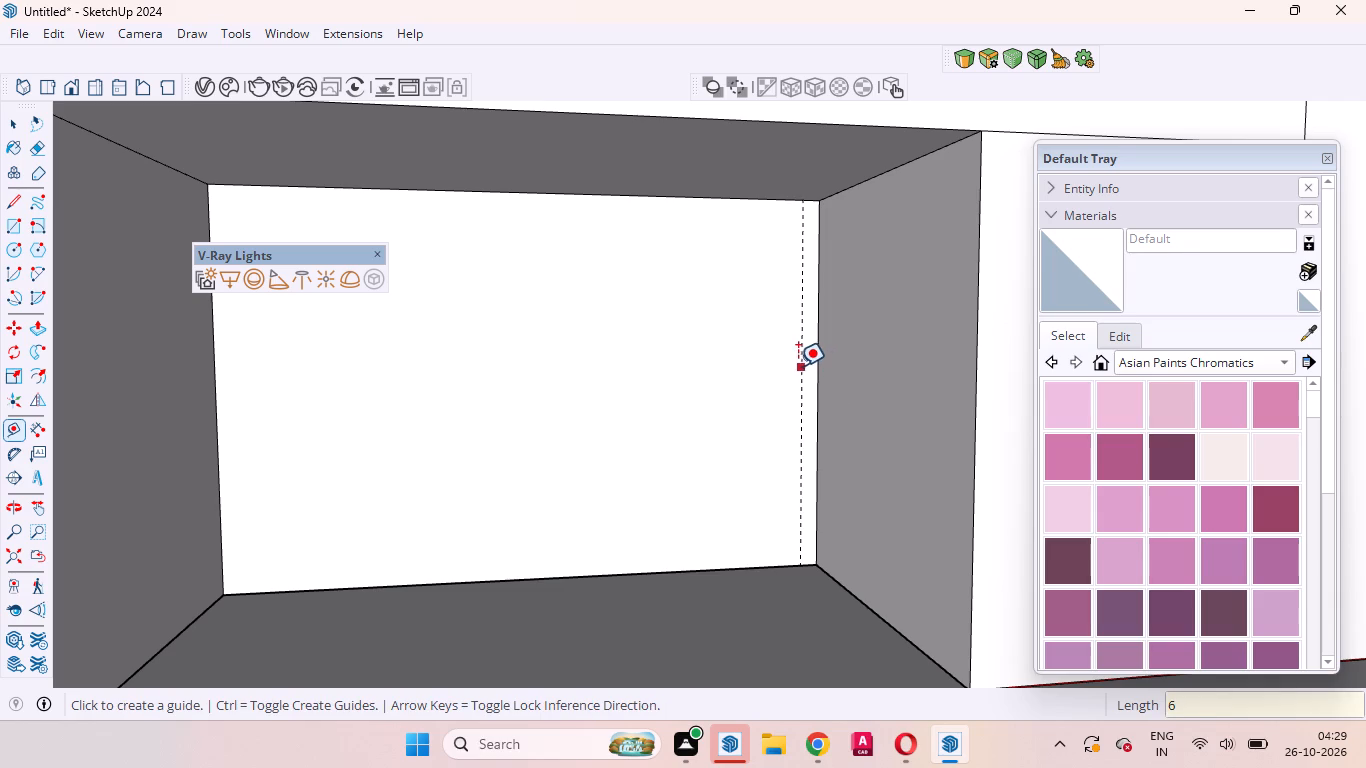
Place a second vertical guide on the back wall, 5' to the left of the first one.
{"action": "left_click", "coordinate": [797, 366]}
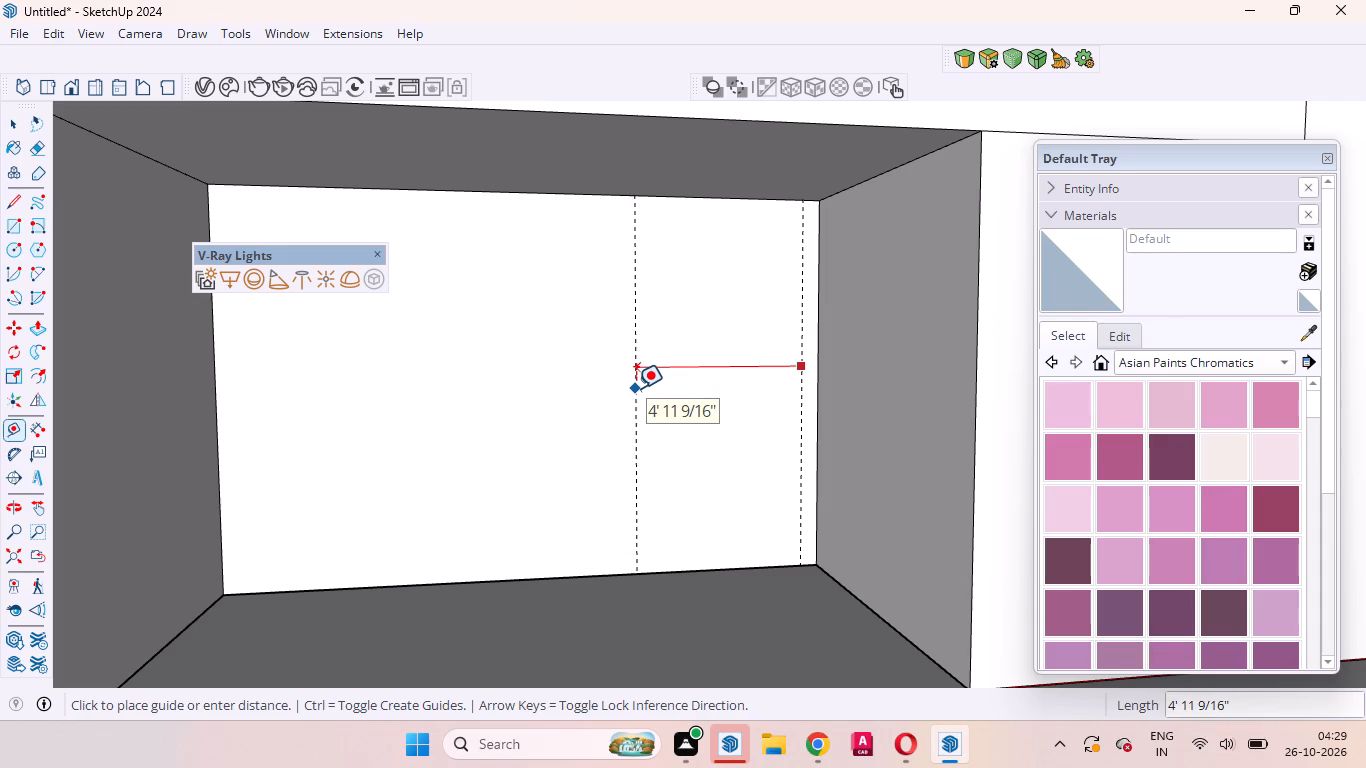
{"action": "key", "text": "6"}
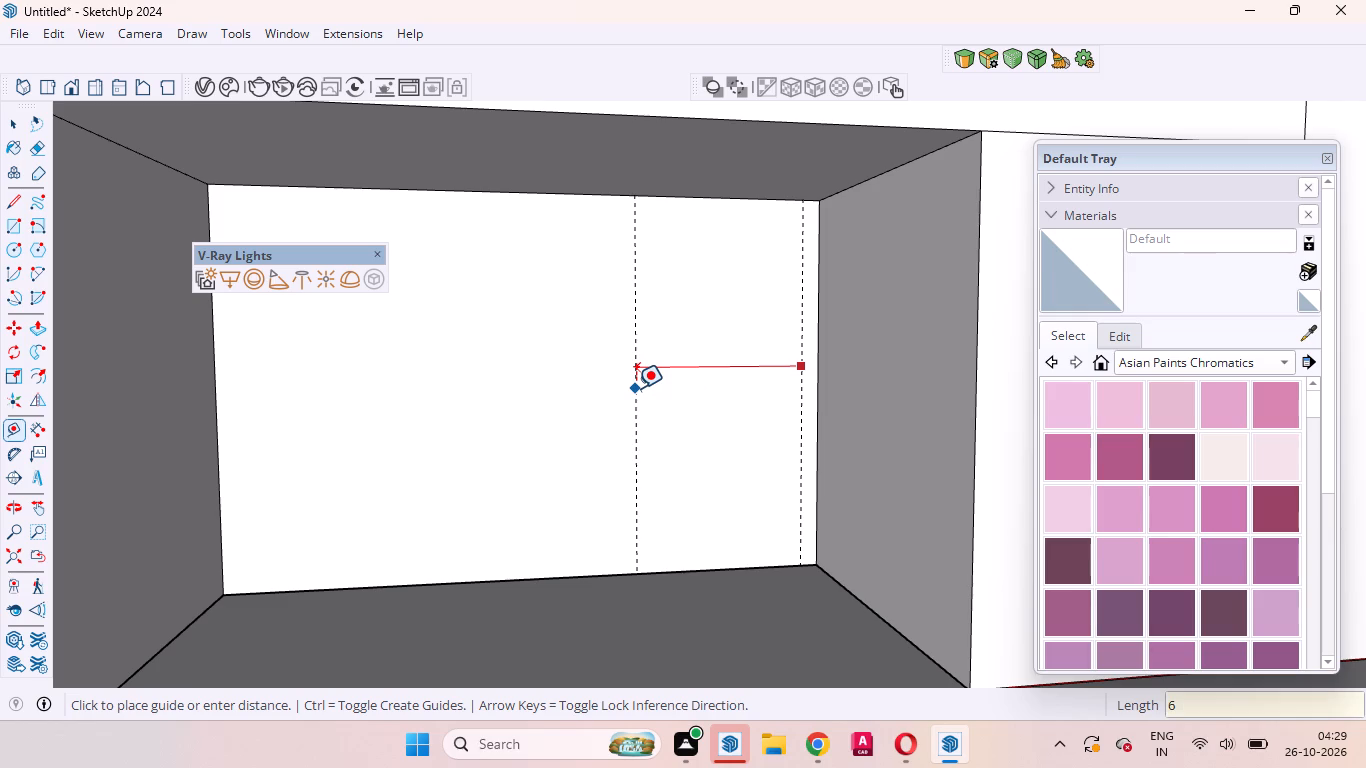
{"action": "key", "text": "BackSpace"}
{"action": "type", "text": "5'"}
{"action": "key", "text": "Return"}
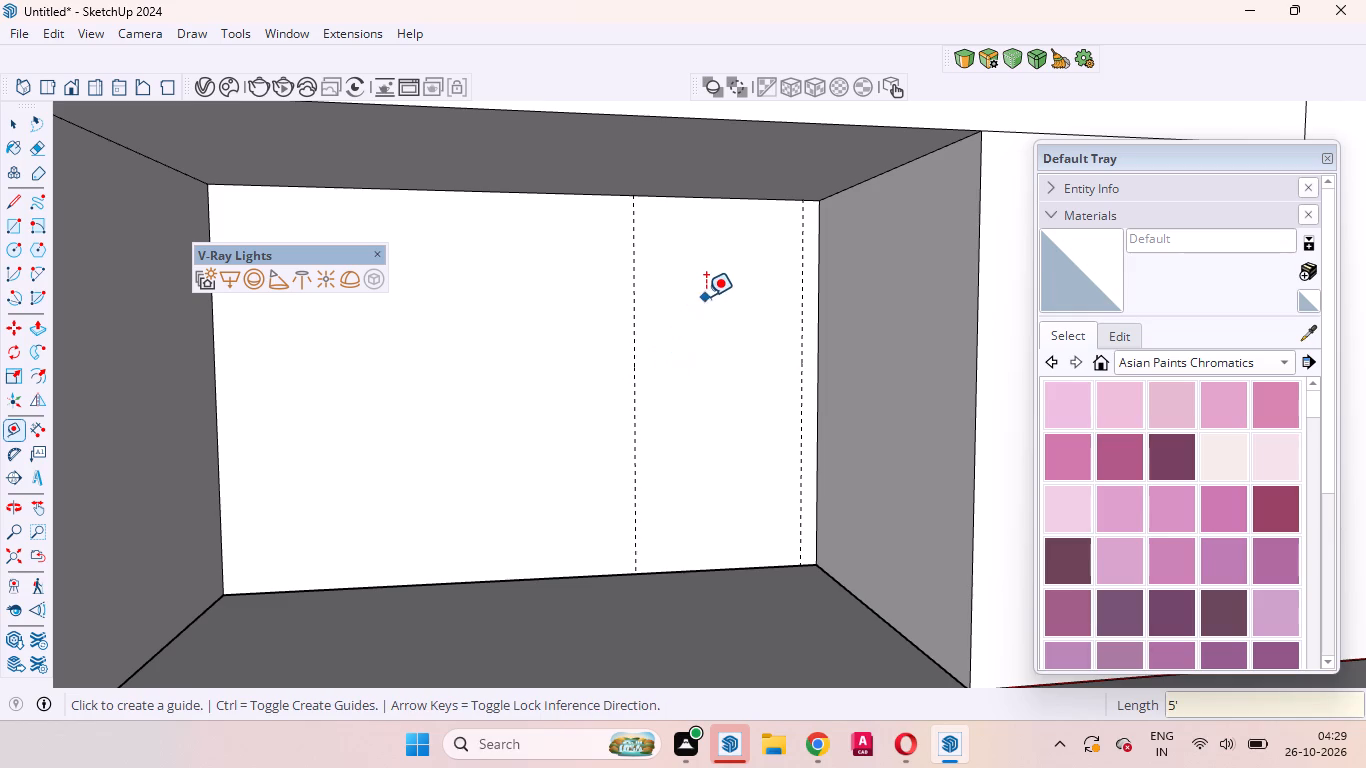
Place a horizontal guide on the recess's back wall, 8' above its bottom edge.
{"action": "left_click", "coordinate": [681, 195]}
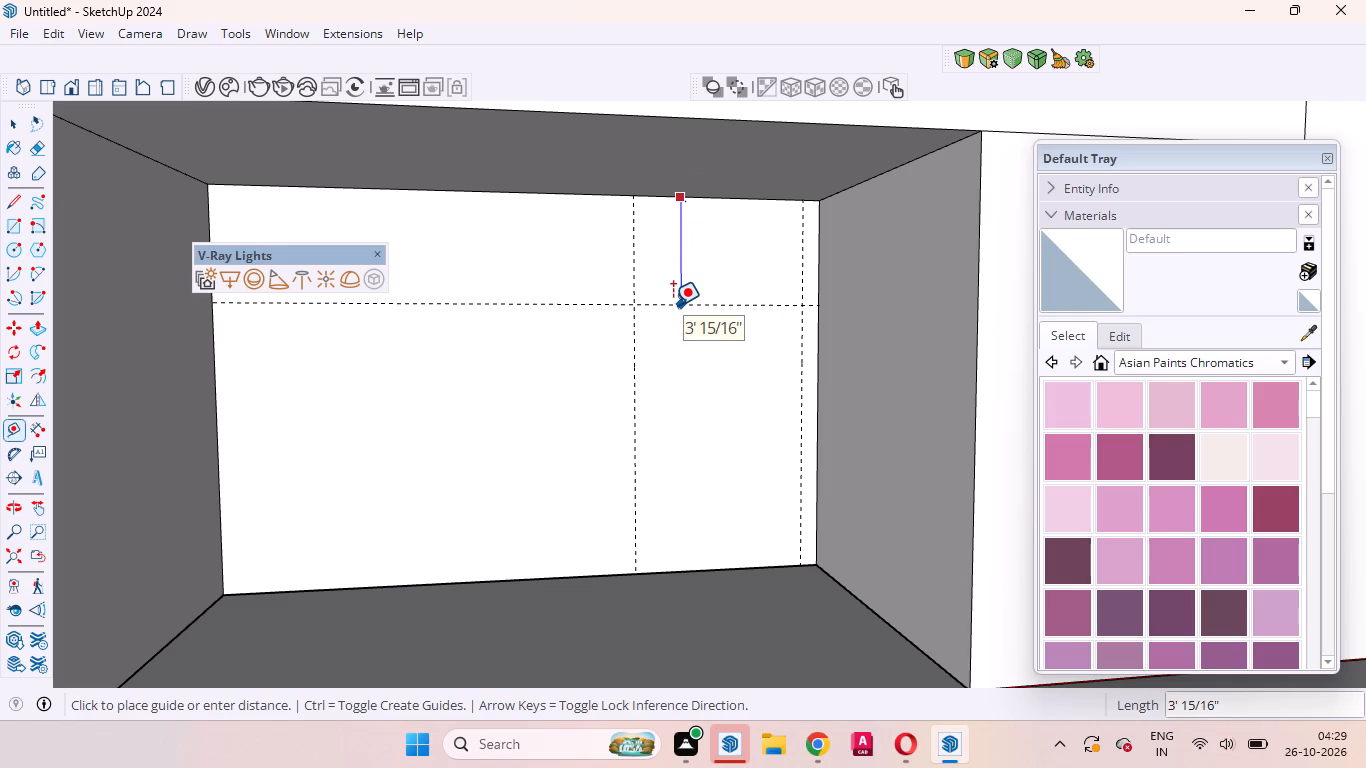
{"action": "key", "text": "space"}
{"action": "key", "text": "t"}
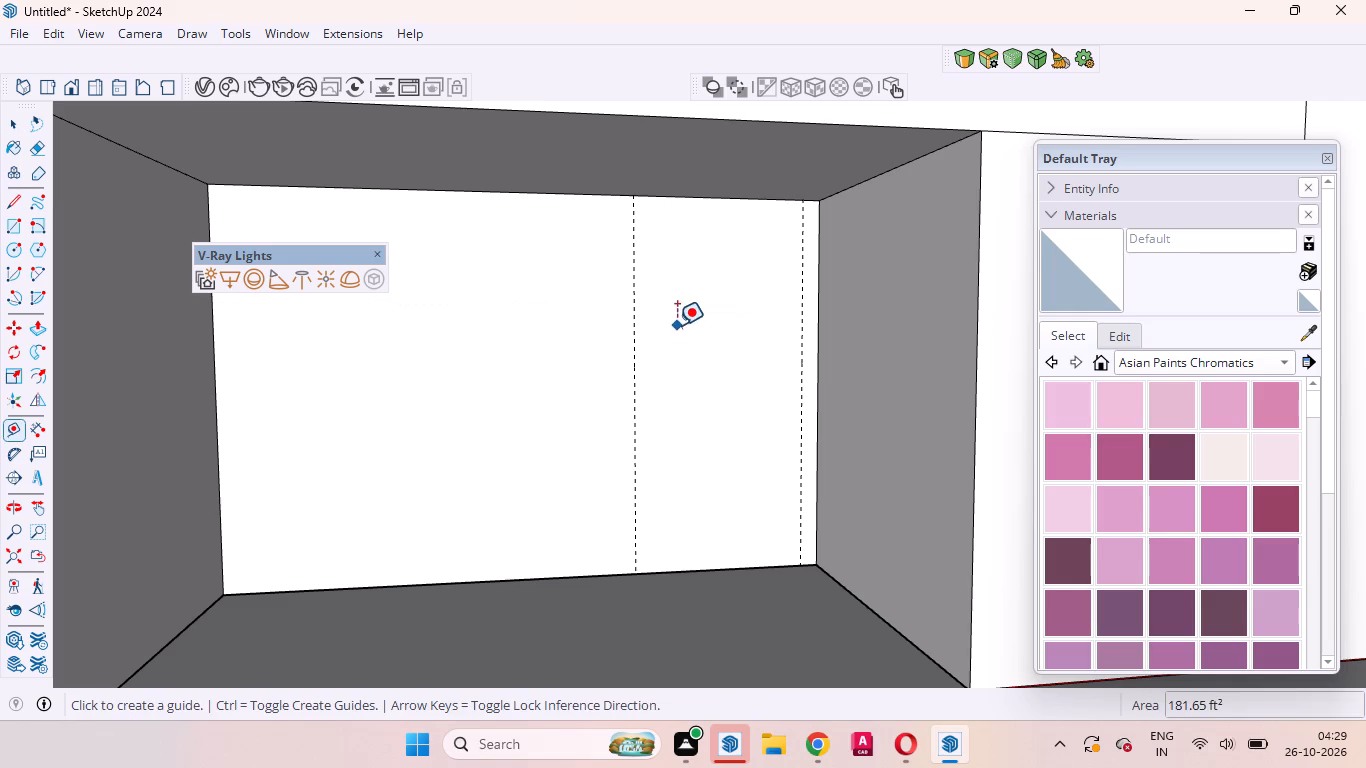
{"action": "left_click", "coordinate": [691, 574]}
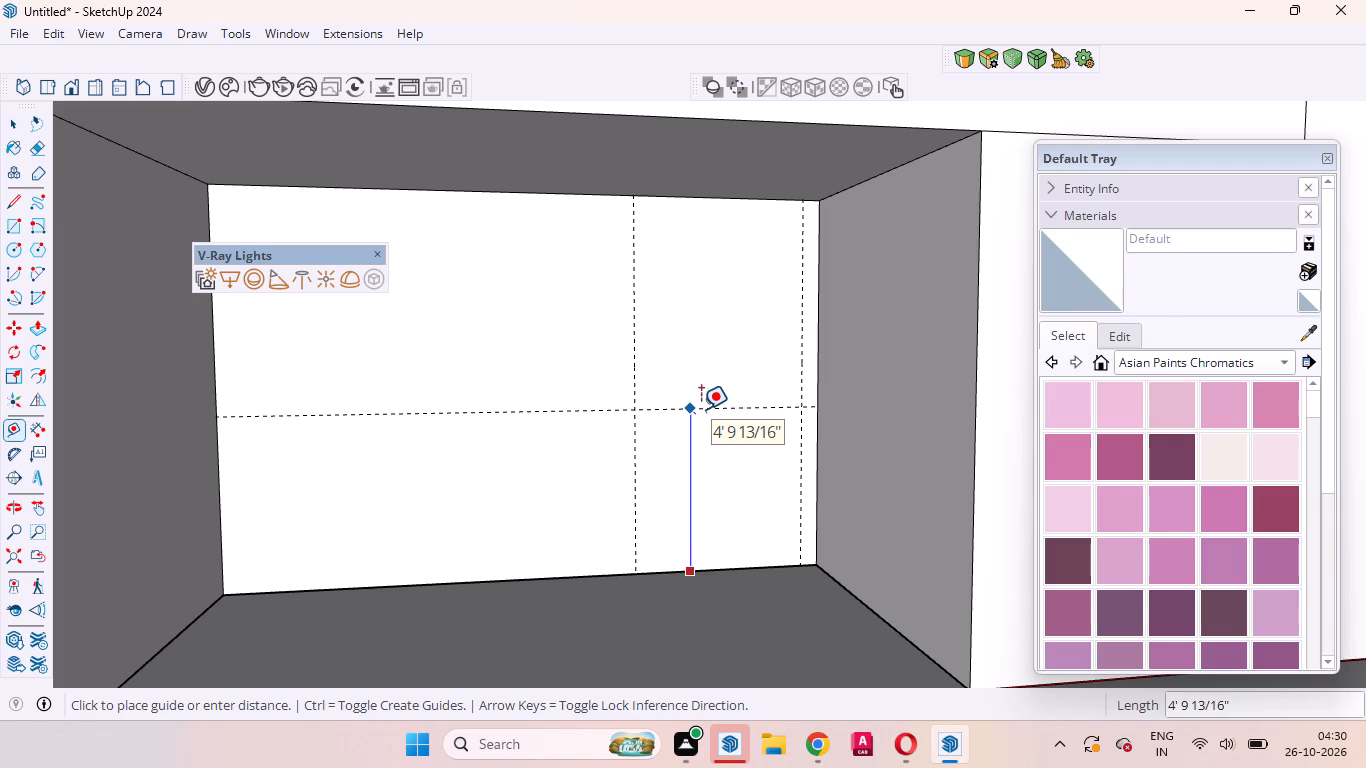
{"action": "type", "text": "8'"}
{"action": "key", "text": "Return"}
{"action": "key", "text": "space"}
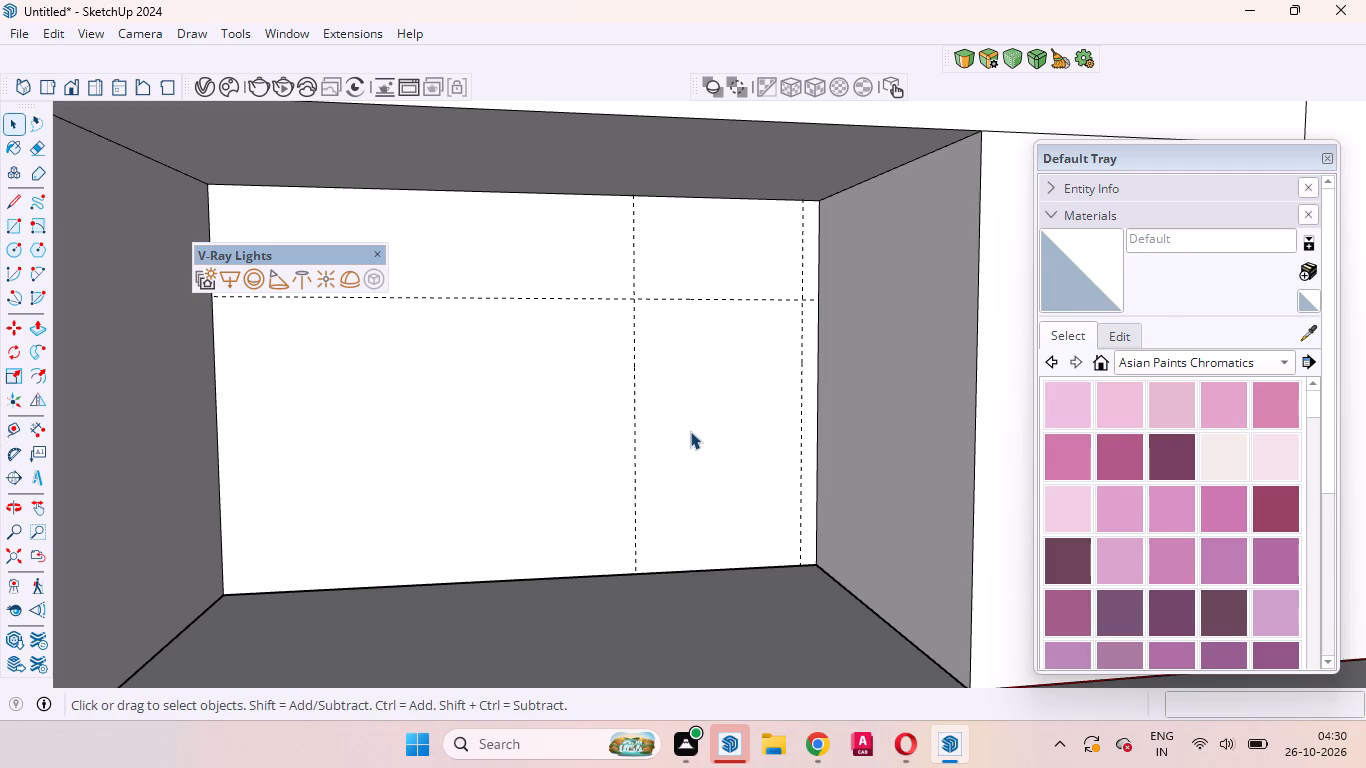
Move the horizontal guide on the recess's back wall up by 12".
{"action": "scroll", "coordinate": [647, 552], "scroll_direction": "down", "scroll_amount": 2}
{"action": "middle_click_drag", "start_coordinate": [698, 453], "coordinate": [672, 456]}
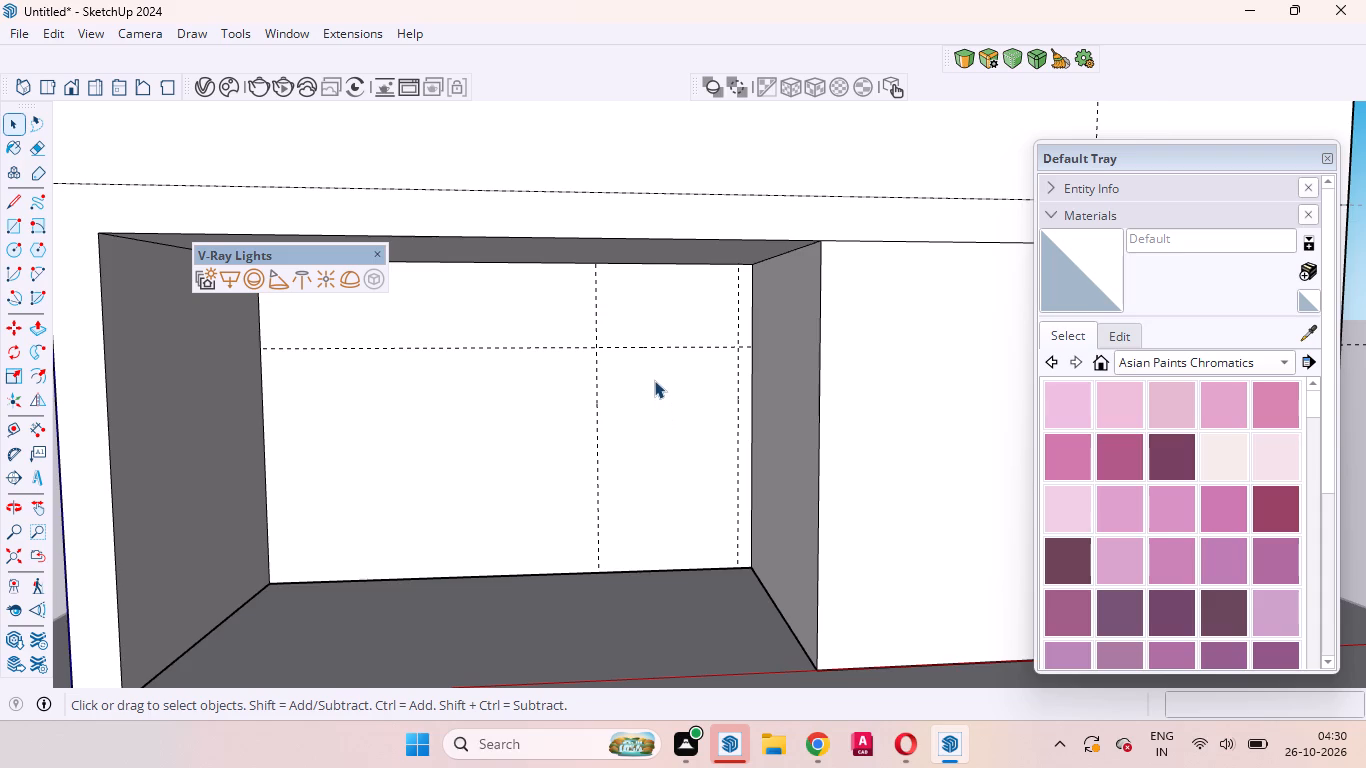
{"action": "scroll", "coordinate": [654, 380], "scroll_direction": "up", "scroll_amount": 6}
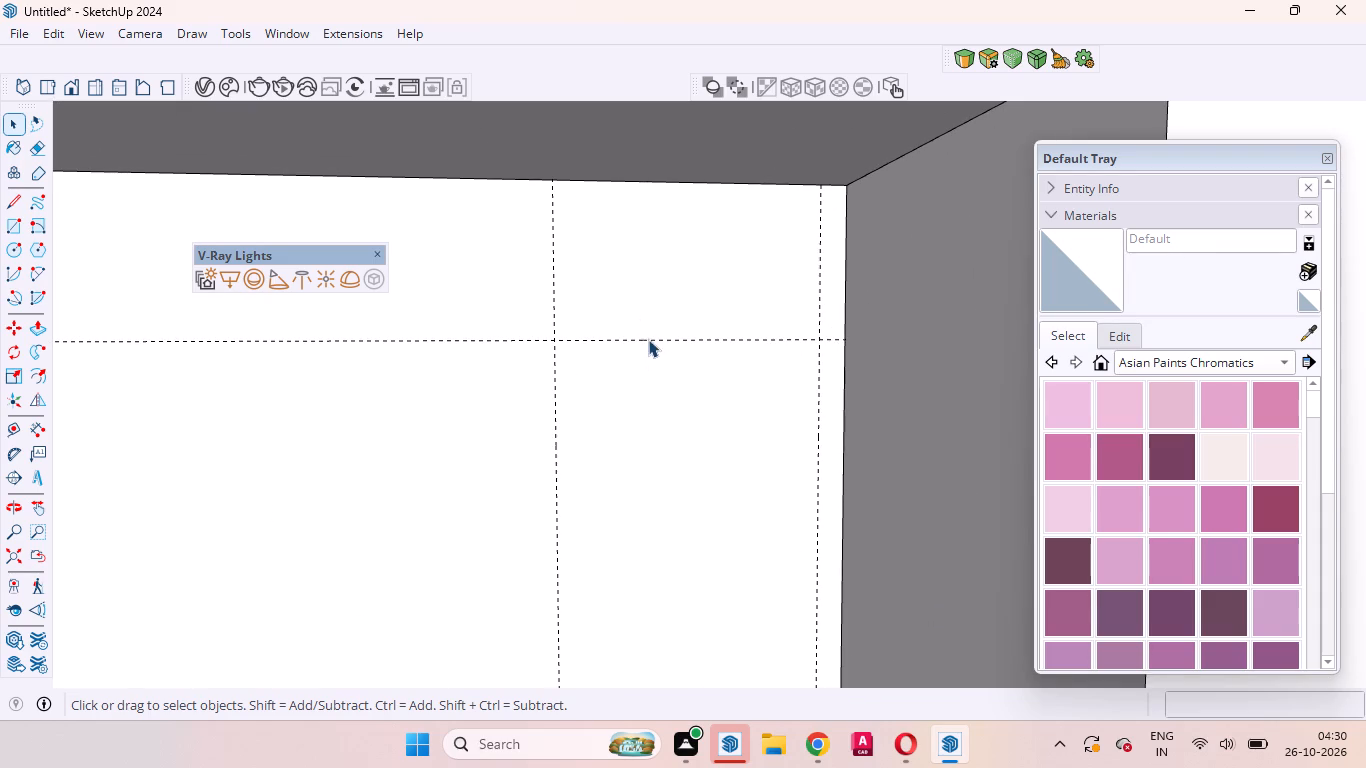
{"action": "left_click", "coordinate": [648, 340]}
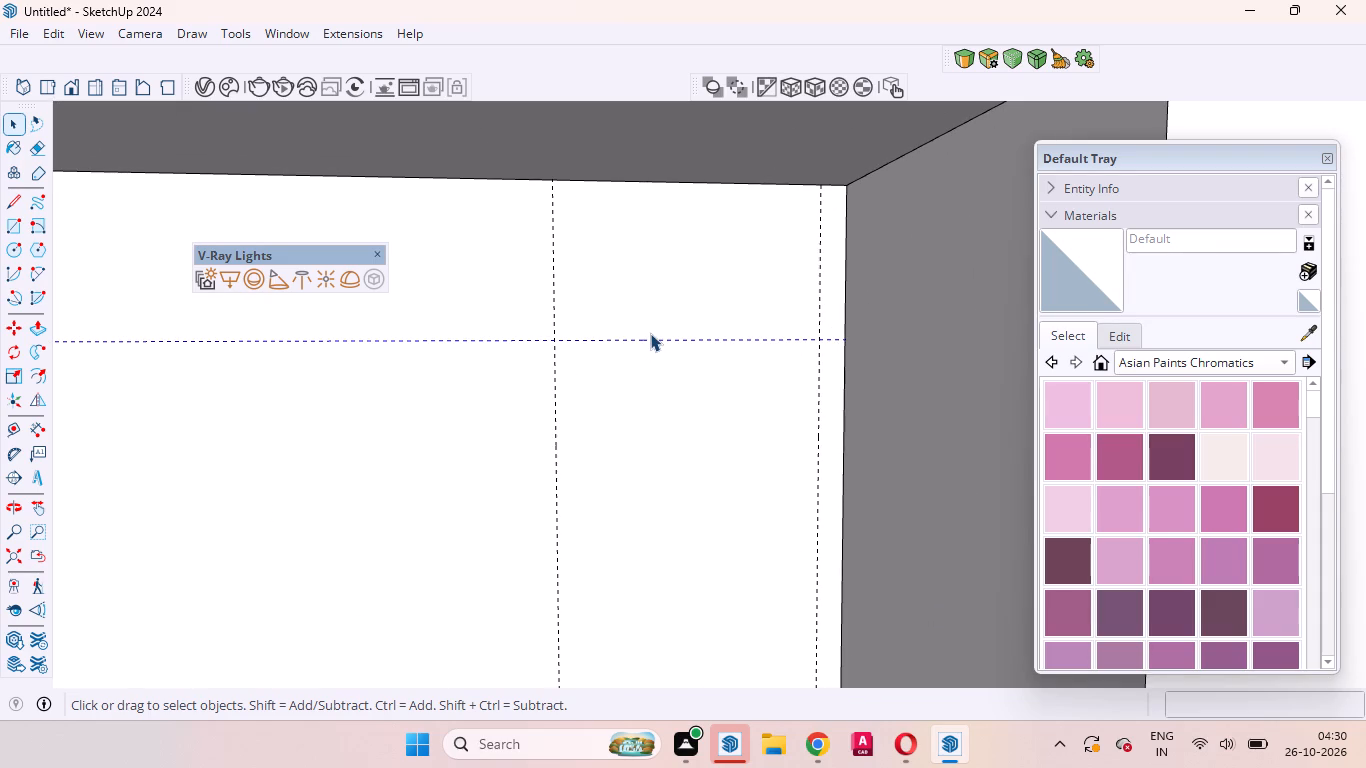
{"action": "key", "text": "m"}
{"action": "left_click", "coordinate": [650, 333]}
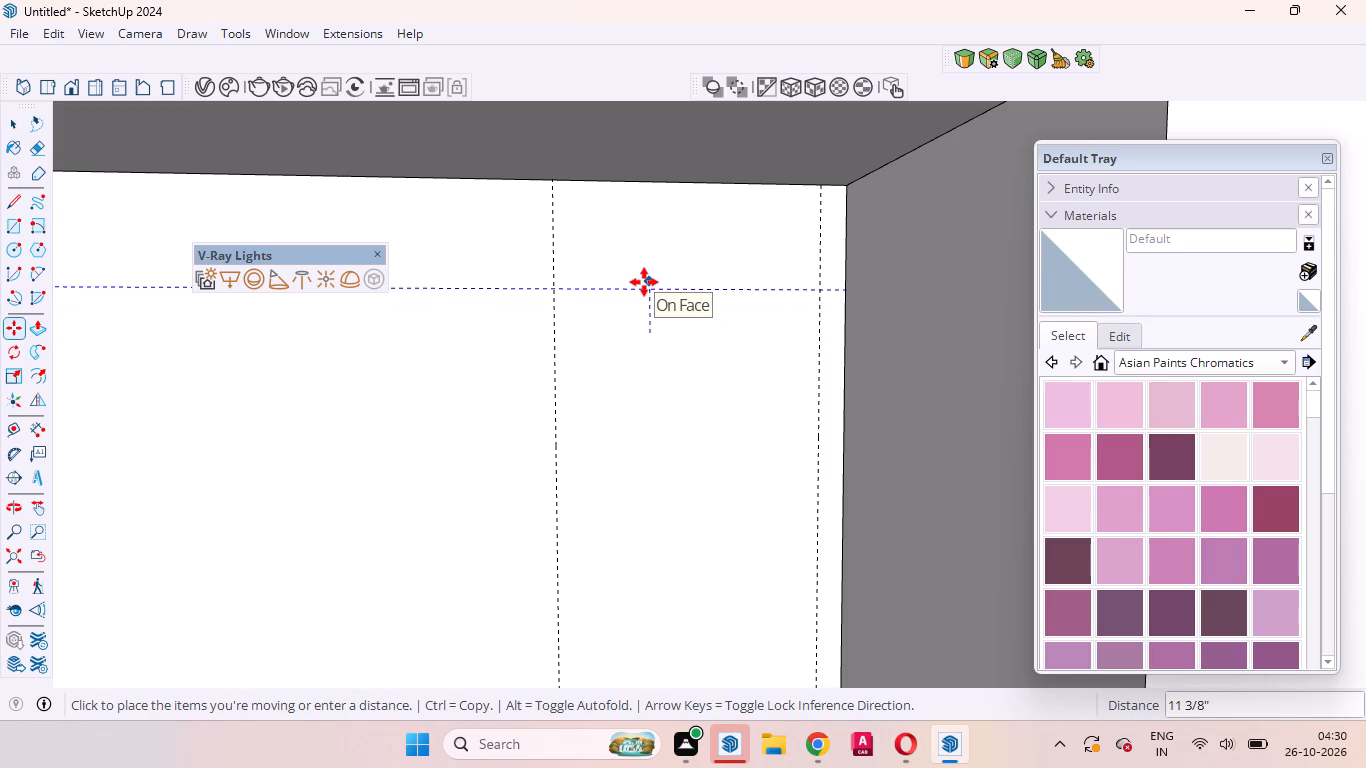
{"action": "type", "text": "12"}
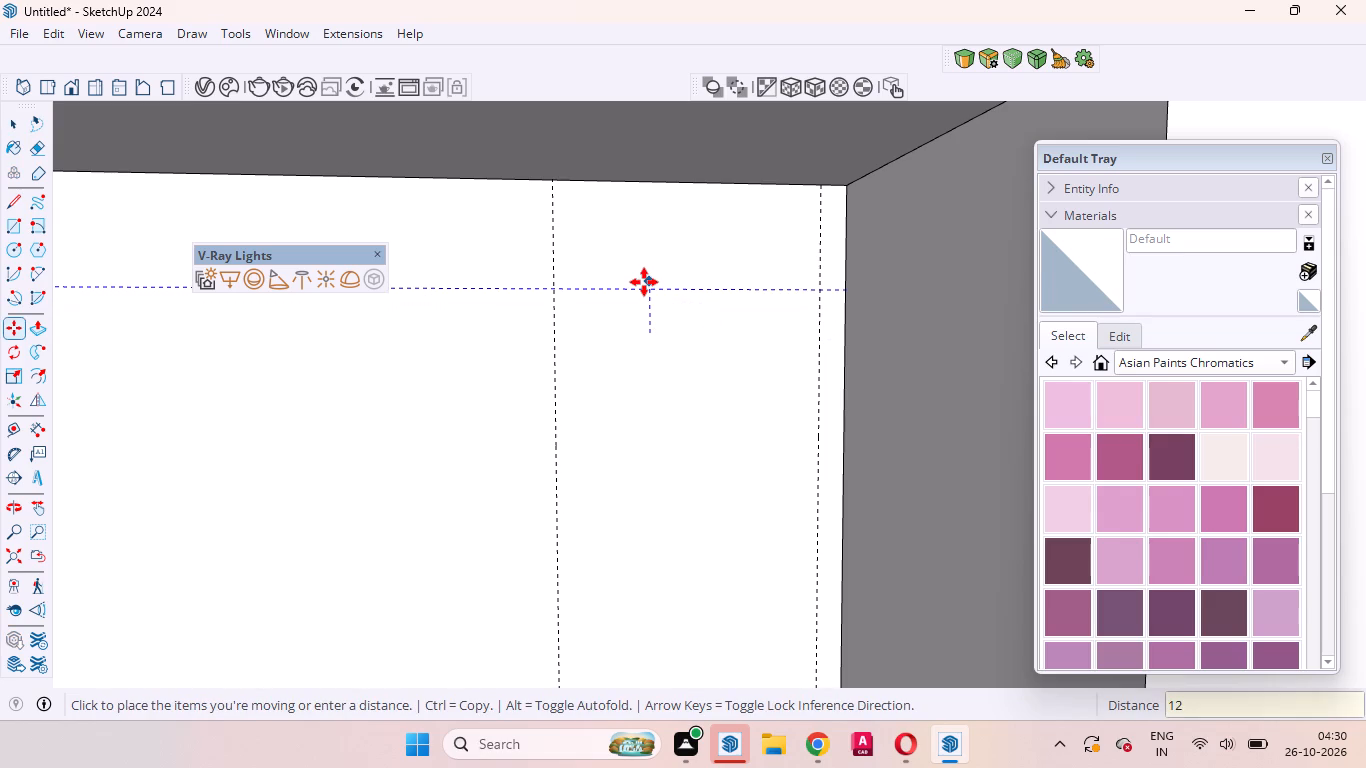
{"action": "key", "text": "Return"}
{"action": "key", "text": "space"}
{"action": "left_click", "coordinate": [670, 377]}
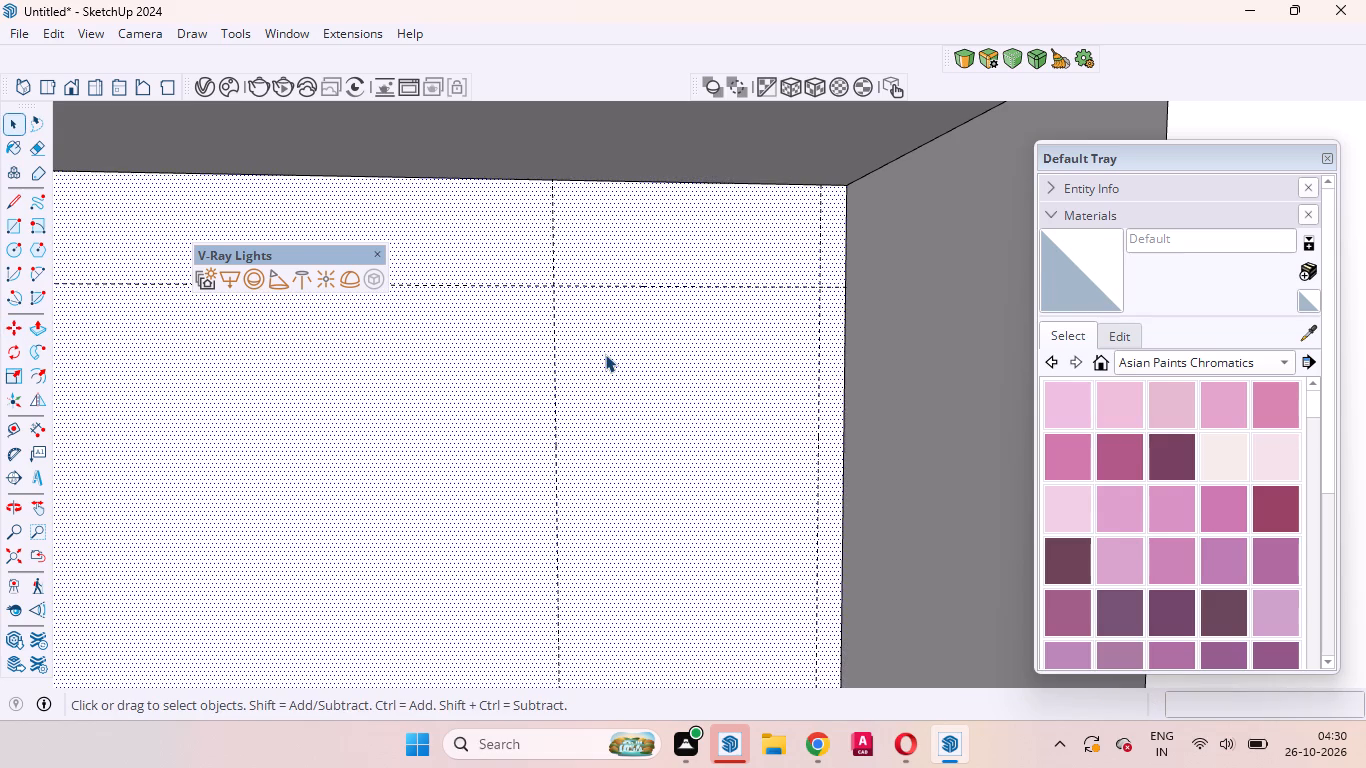
Draw a 5' by 9' door rectangle on the recess's back wall, between the two vertical guides from floor to horizontal guide.
{"action": "scroll", "coordinate": [605, 354], "scroll_direction": "down", "scroll_amount": 2}
{"action": "scroll", "coordinate": [605, 354], "scroll_direction": "up", "scroll_amount": 1}
{"action": "scroll", "coordinate": [605, 354], "scroll_direction": "down", "scroll_amount": 6}
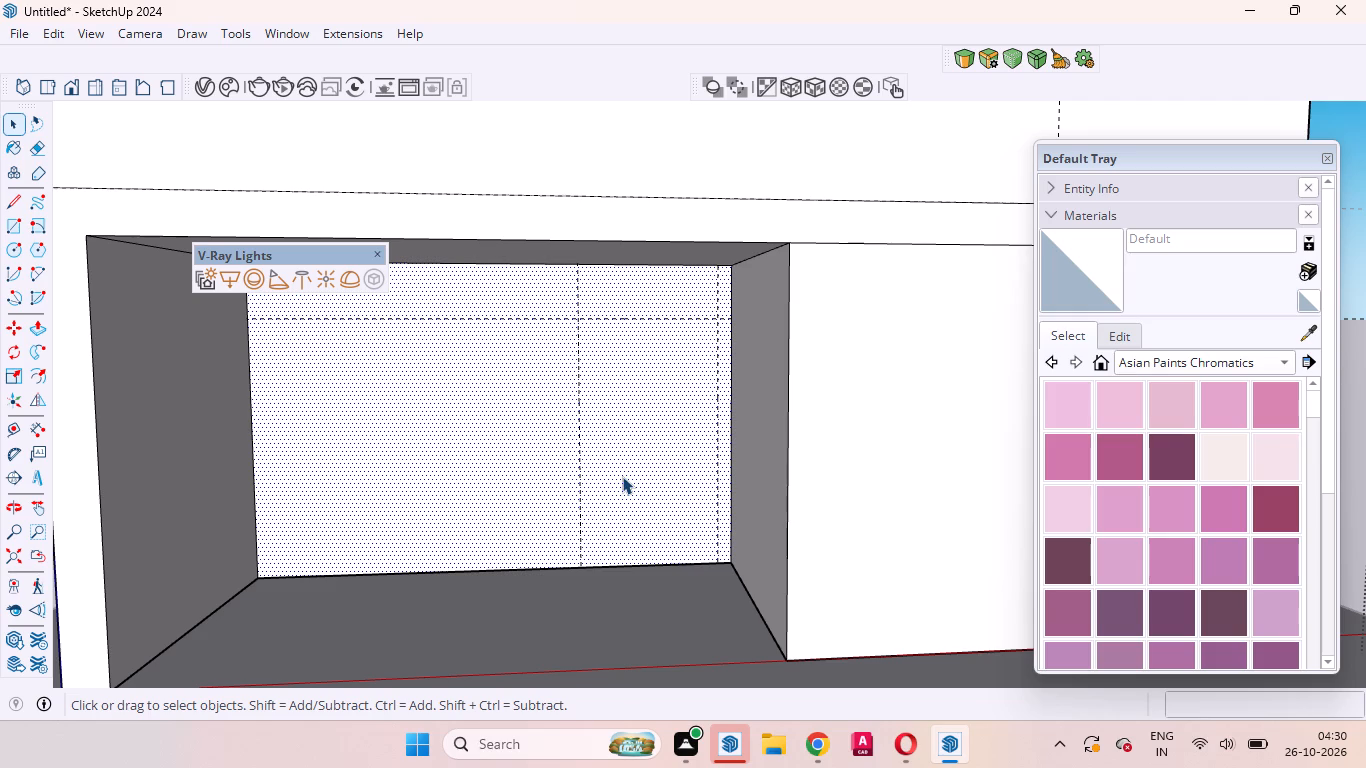
{"action": "key", "text": "r"}
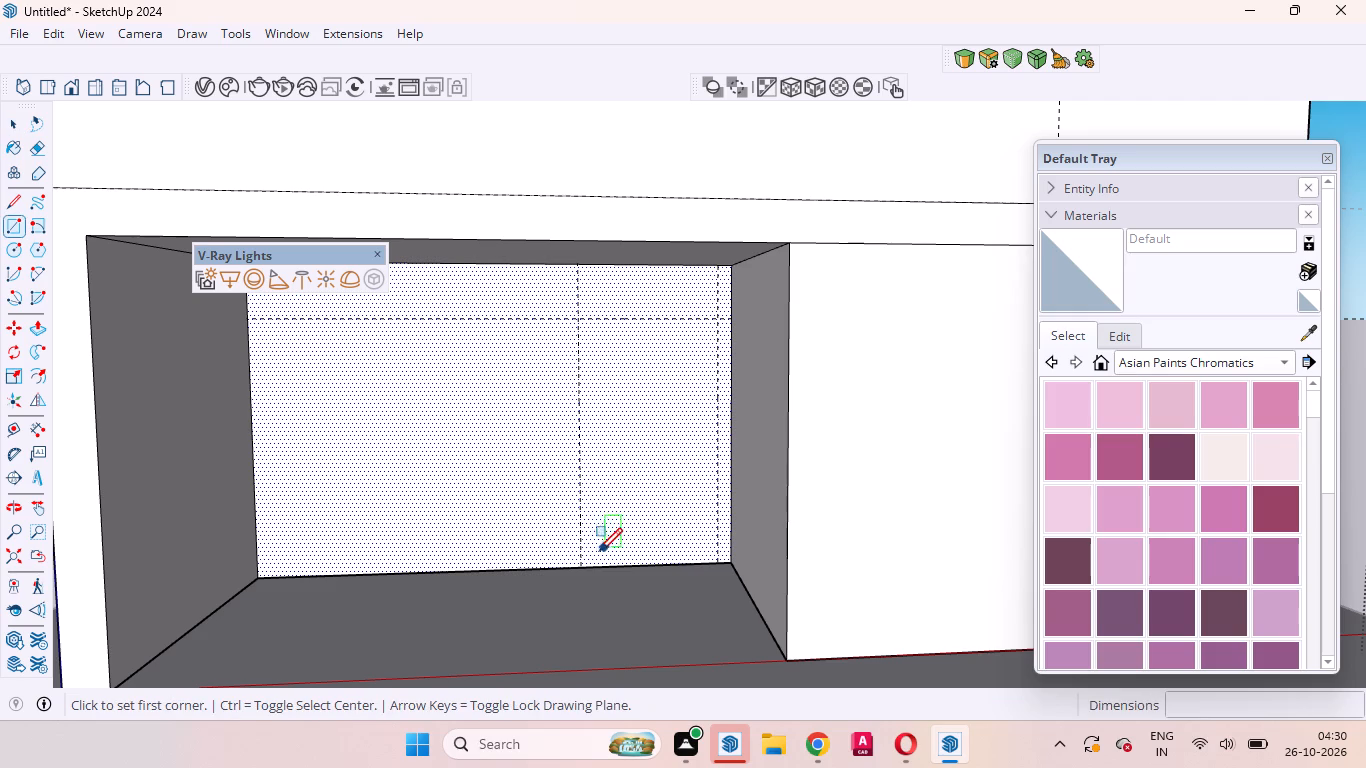
{"action": "left_click", "coordinate": [584, 565]}
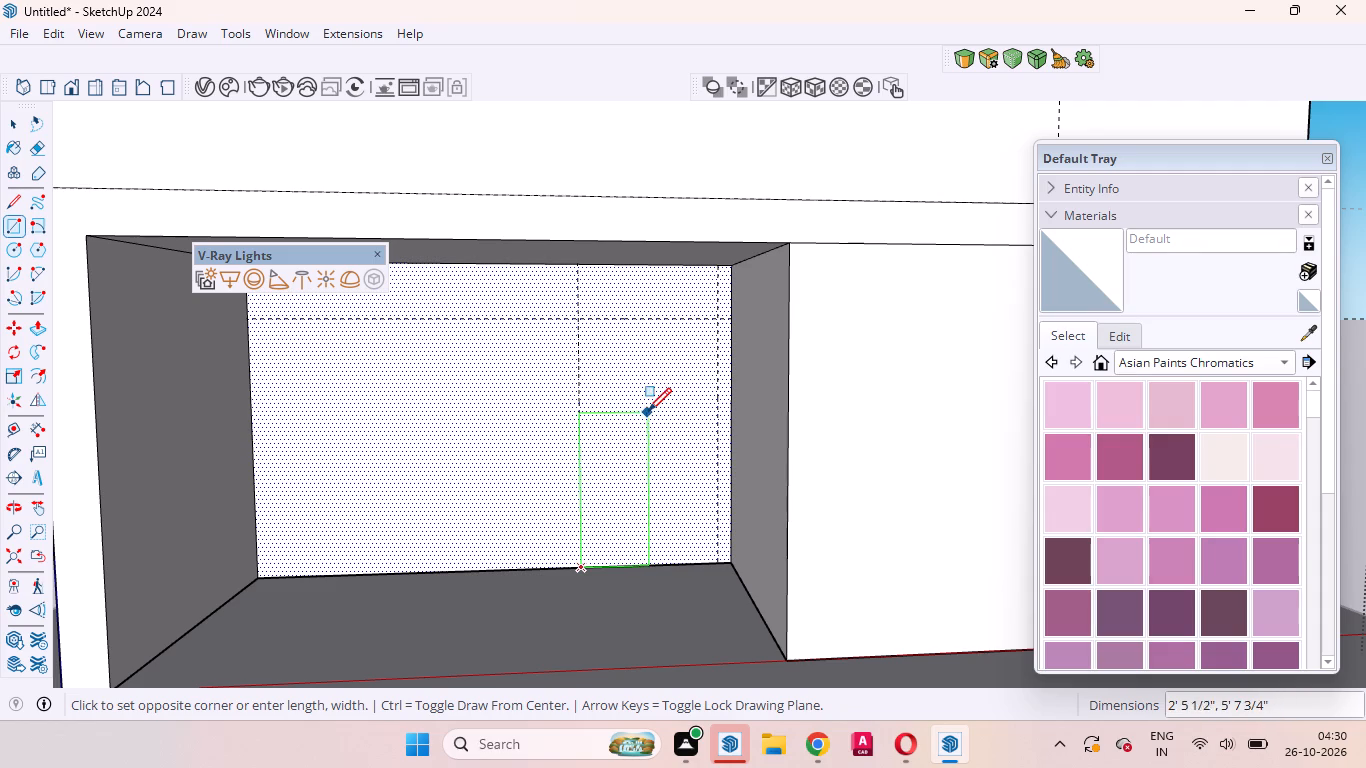
{"action": "left_click", "coordinate": [717, 320]}
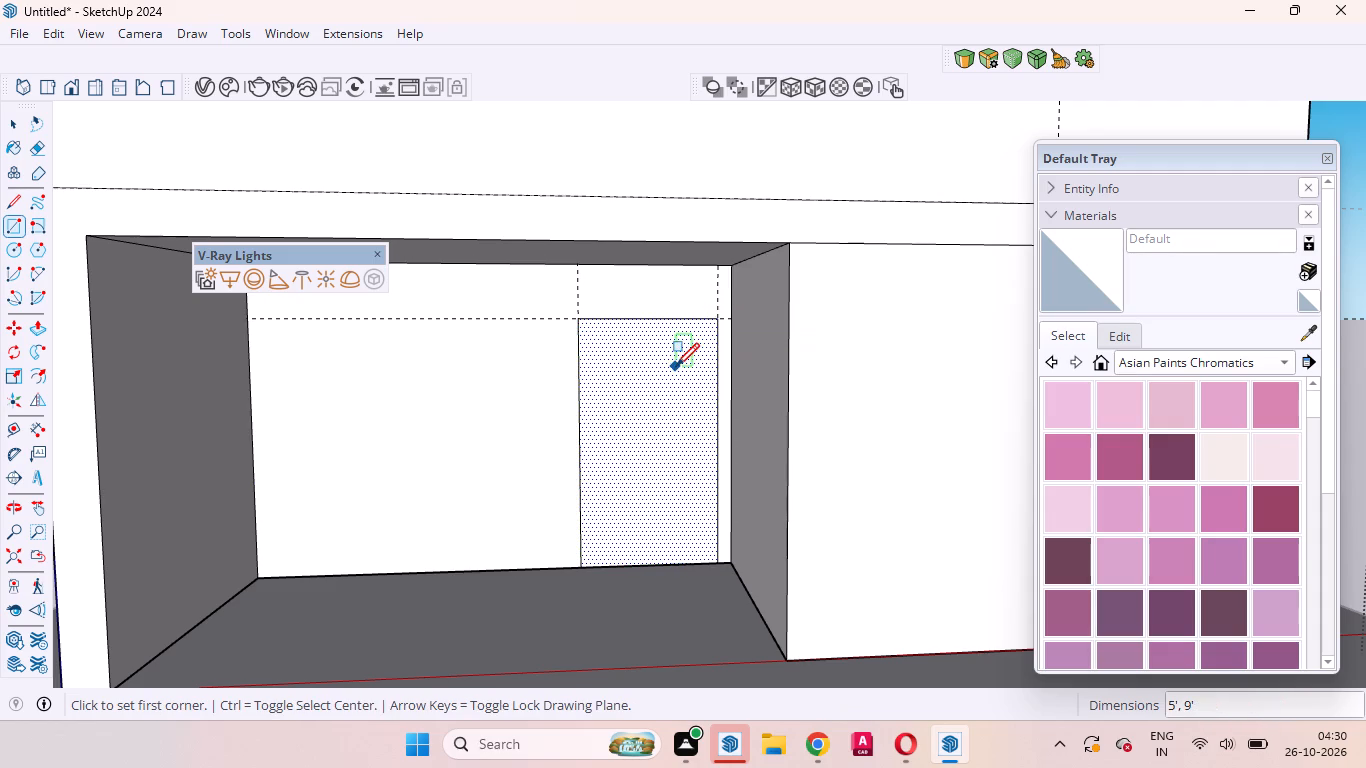
{"action": "key", "text": "space"}
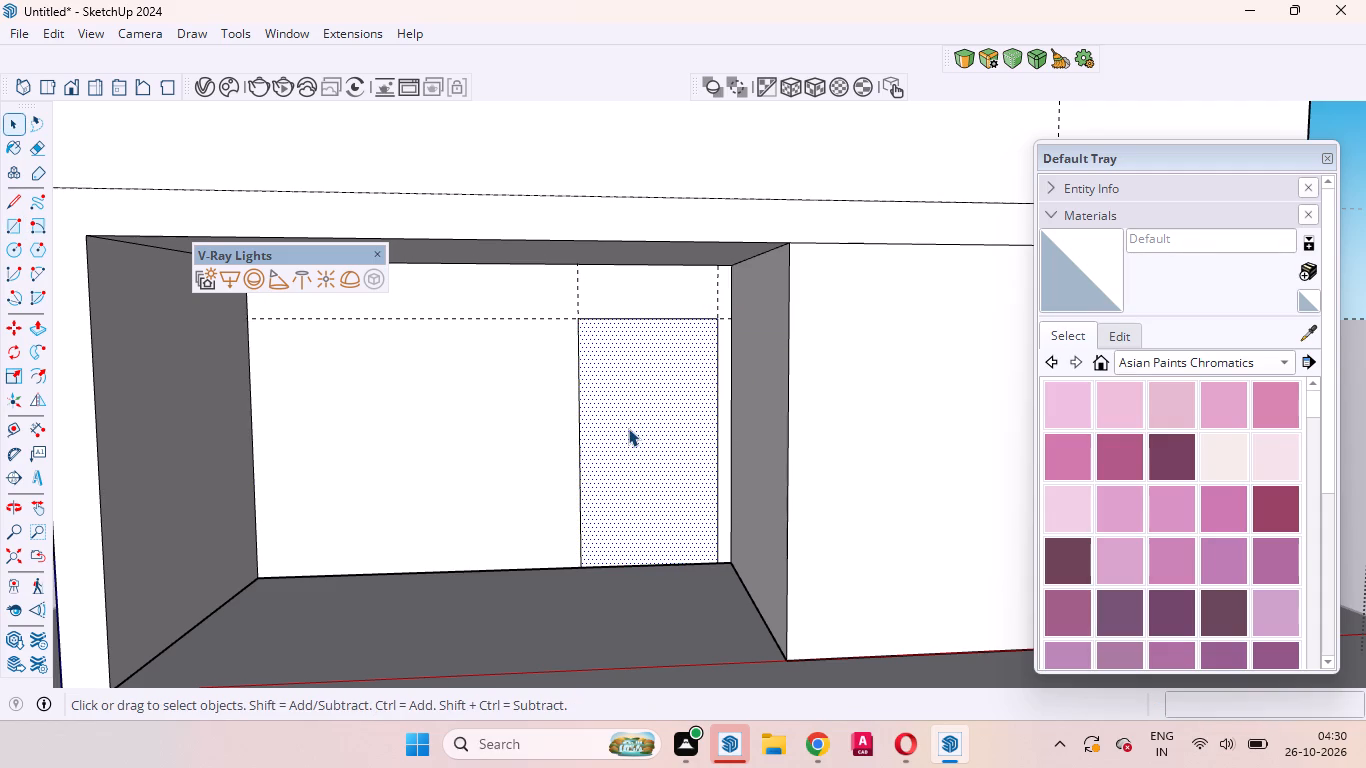
Push the door rectangle about 11 5/8" into the back wall to form a doorway recess.
{"action": "key", "text": "p"}
{"action": "left_click", "coordinate": [628, 428]}
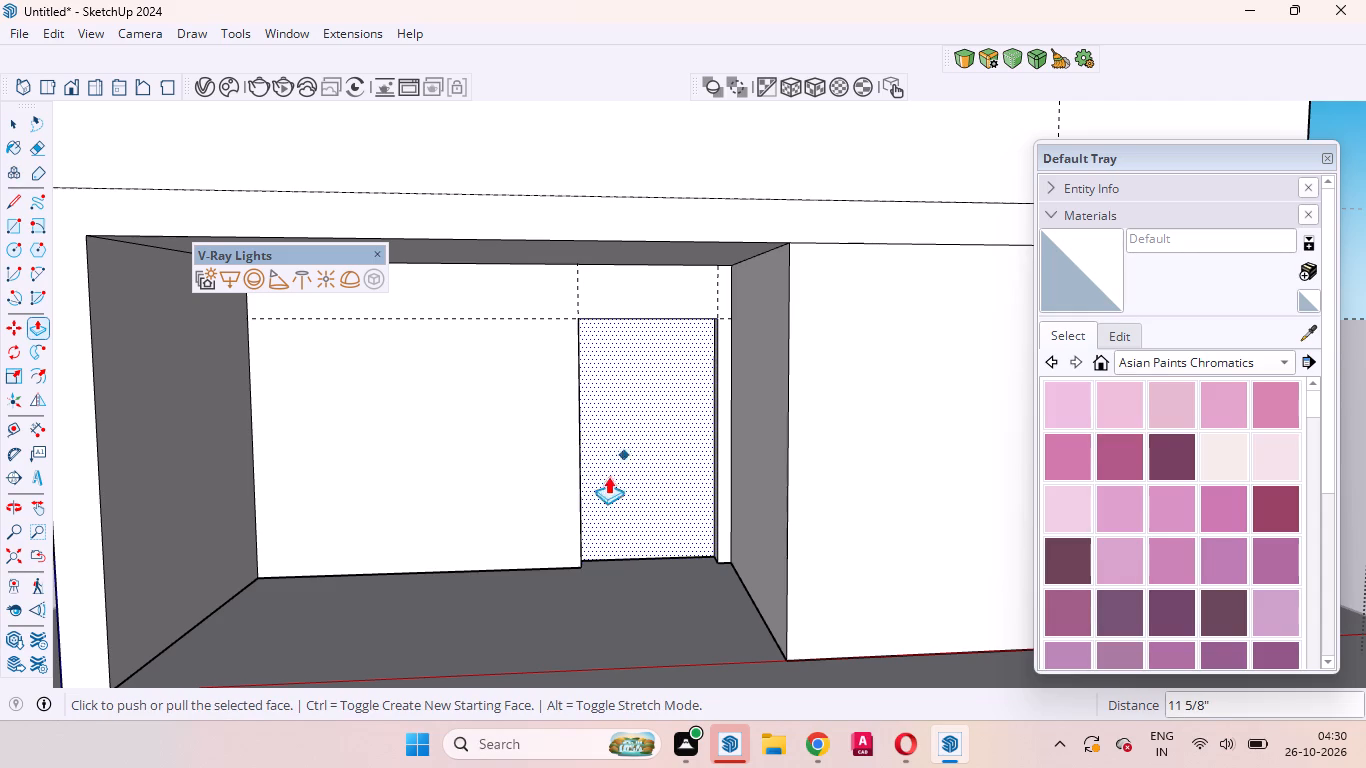
{"action": "left_click", "coordinate": [569, 493]}
{"action": "key", "text": "space"}
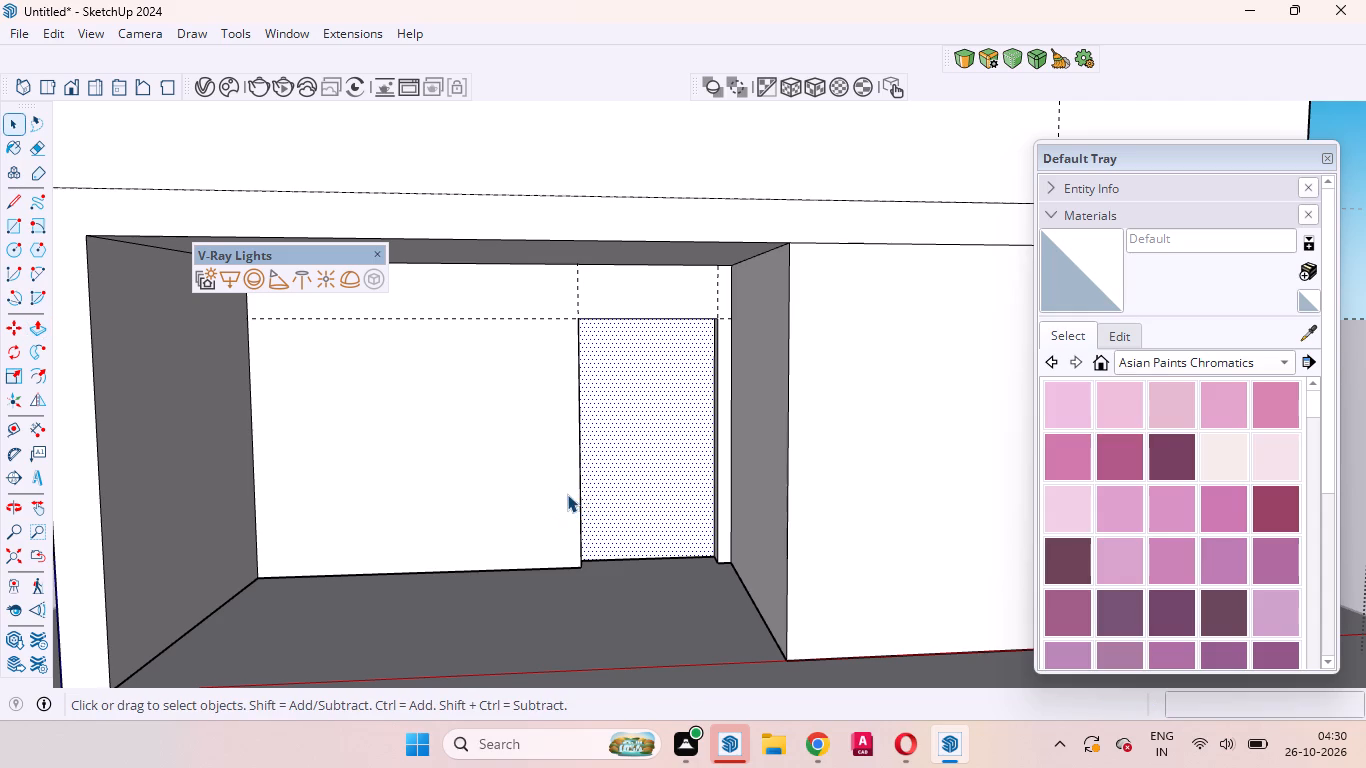
Search 3D Warehouse for "doors".
{"action": "scroll", "coordinate": [506, 500], "scroll_direction": "down", "scroll_amount": 5}
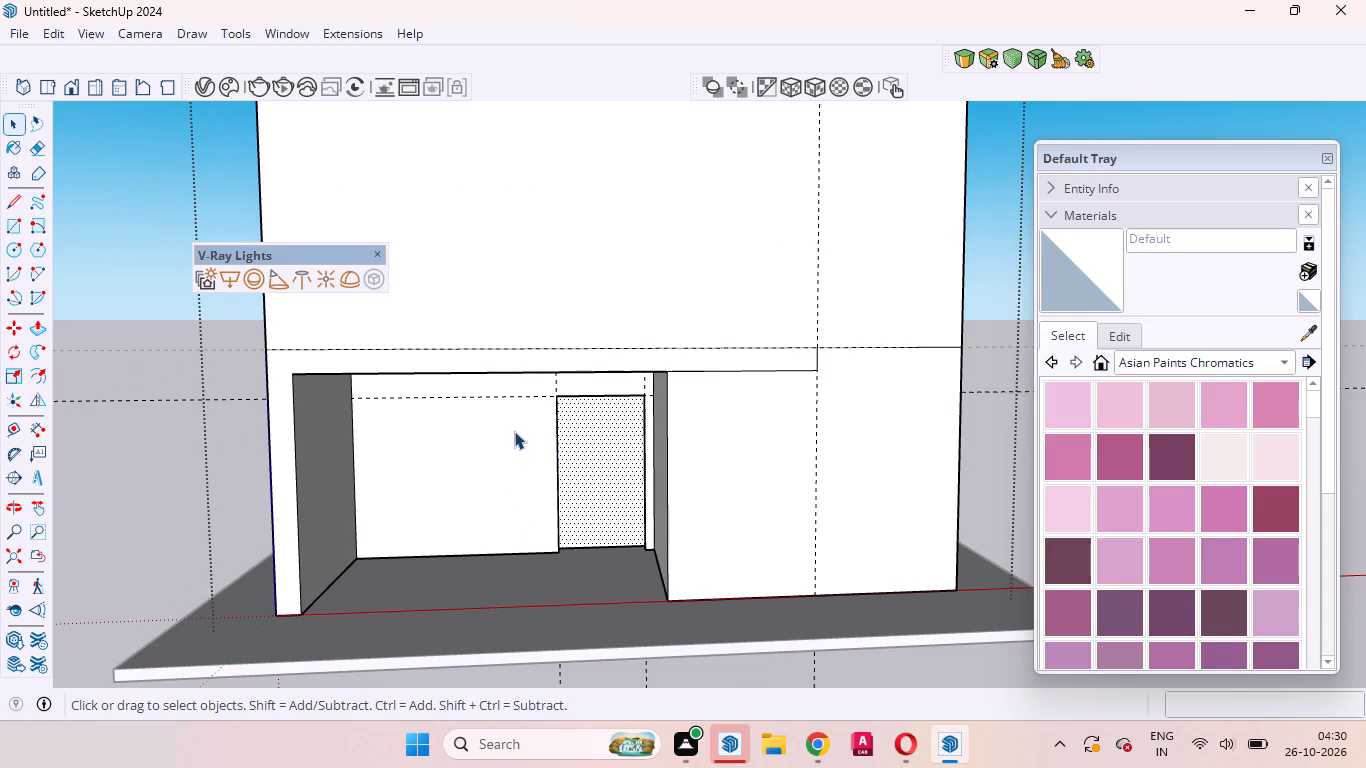
{"action": "left_click", "coordinate": [283, 29]}
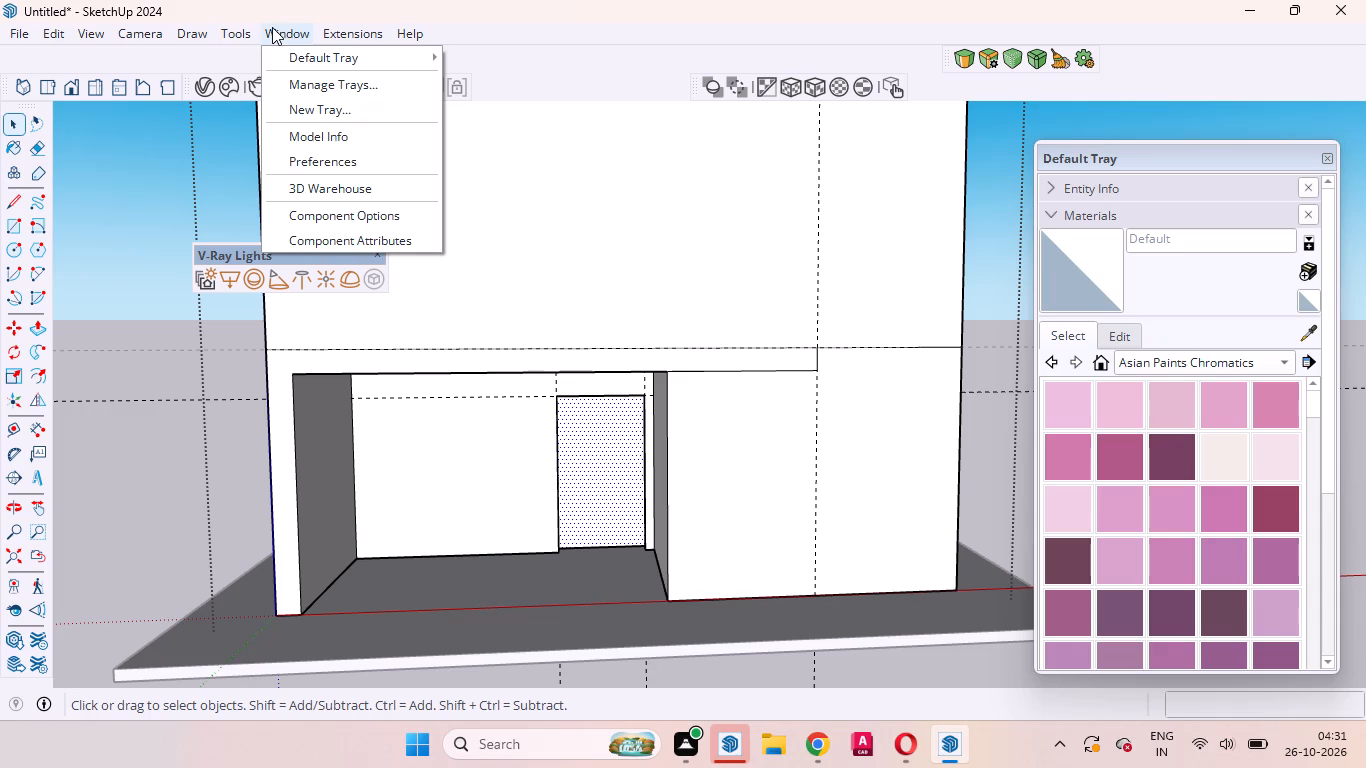
{"action": "left_click", "coordinate": [334, 196]}
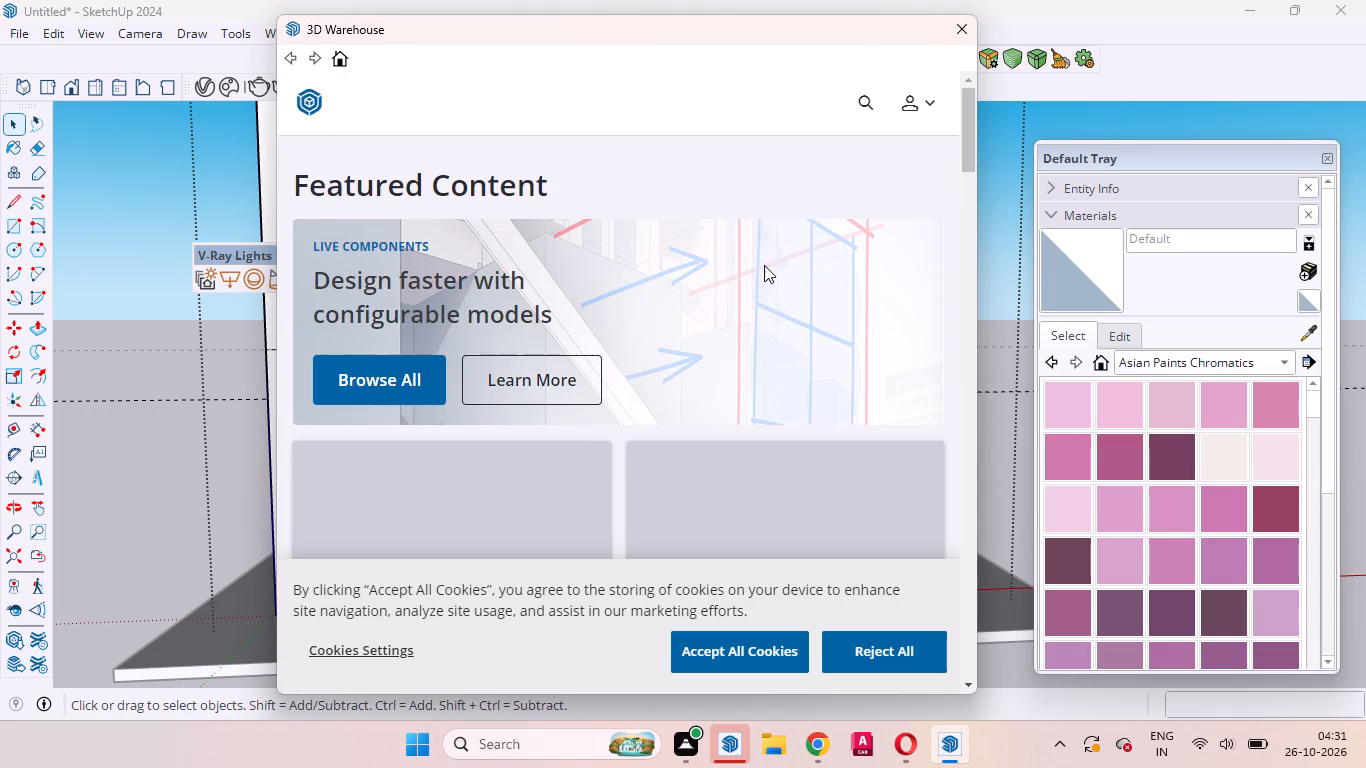
{"action": "left_click", "coordinate": [859, 107]}
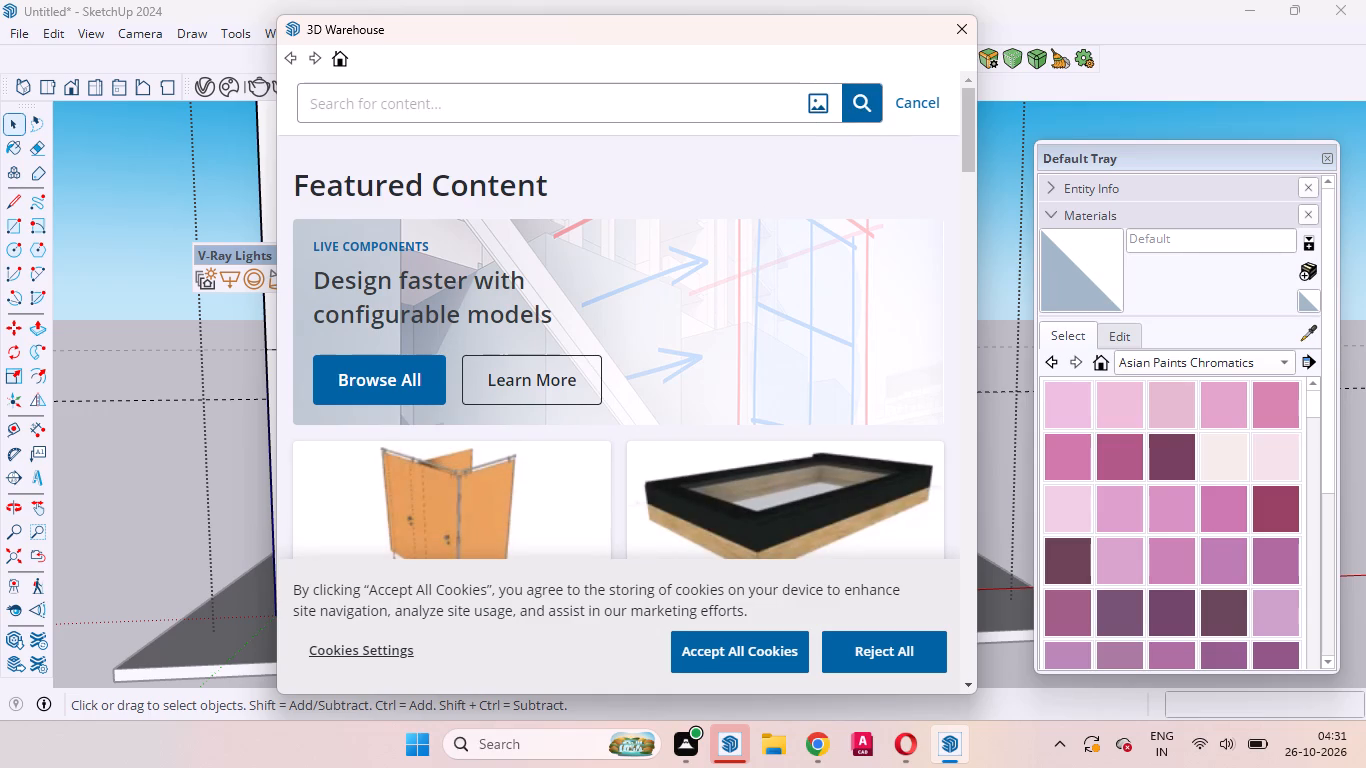
{"action": "left_click", "coordinate": [734, 103]}
{"action": "key", "text": "d"}
{"action": "type", "text": "oo"}
{"action": "key", "text": "r"}
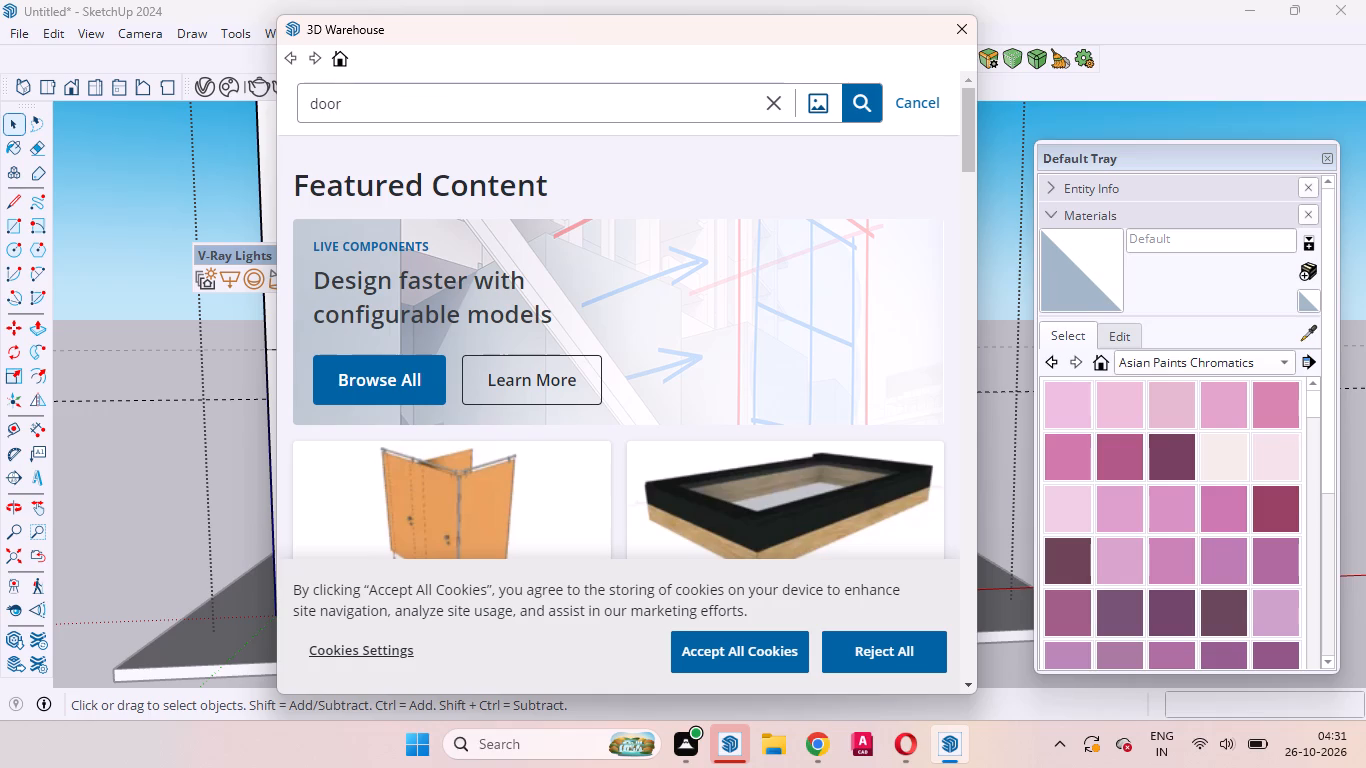
{"action": "key", "text": "s"}
{"action": "key", "text": "Return"}
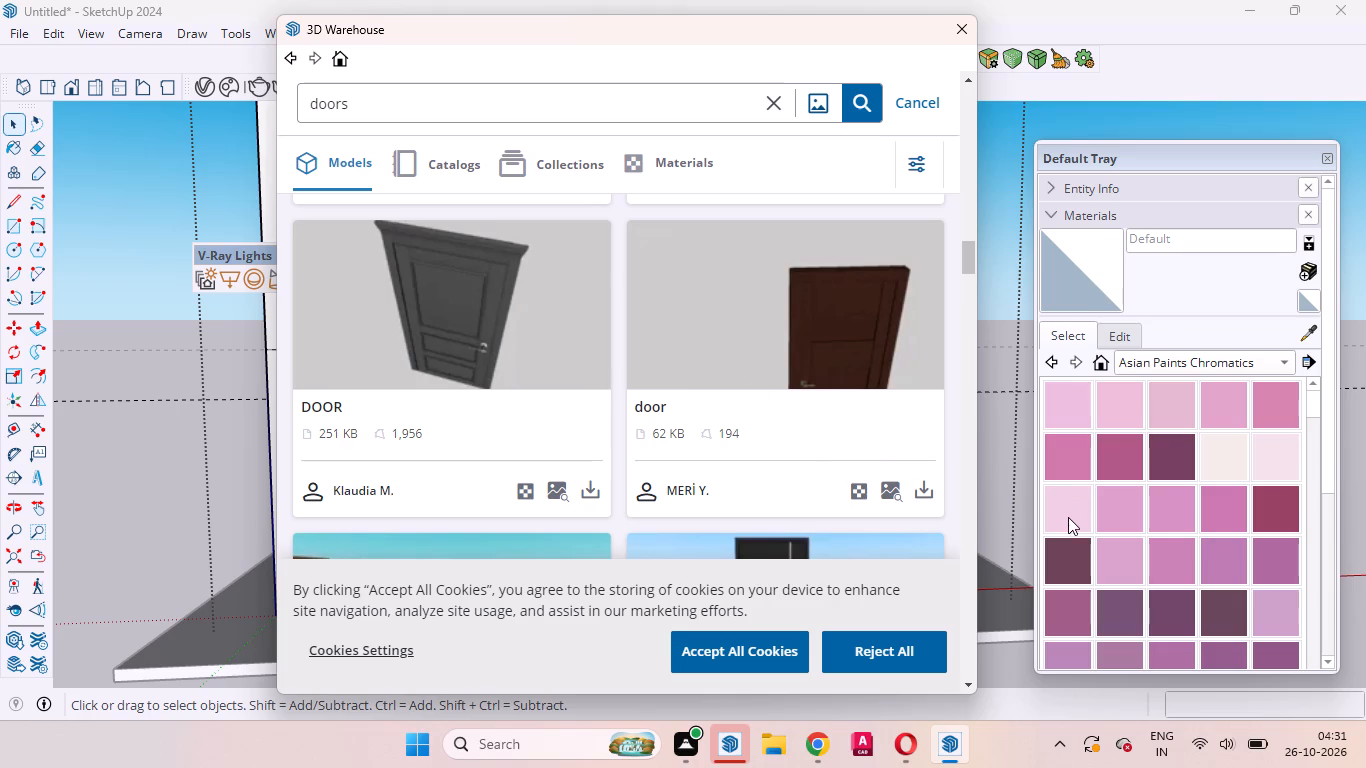
Load the dark brown 62 KB "door" into the model and place it at the doorway's lower-left corner.
{"action": "left_click", "coordinate": [917, 494]}
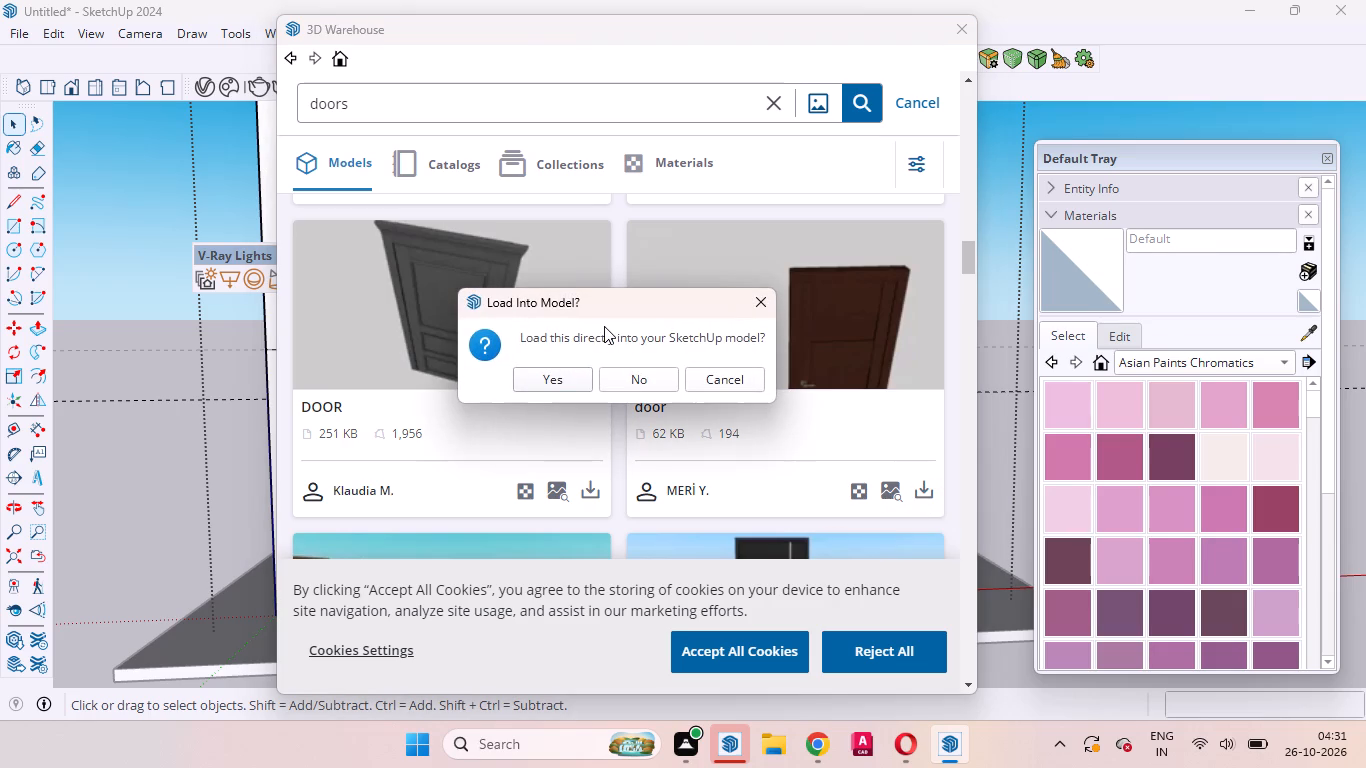
{"action": "left_click", "coordinate": [554, 383]}
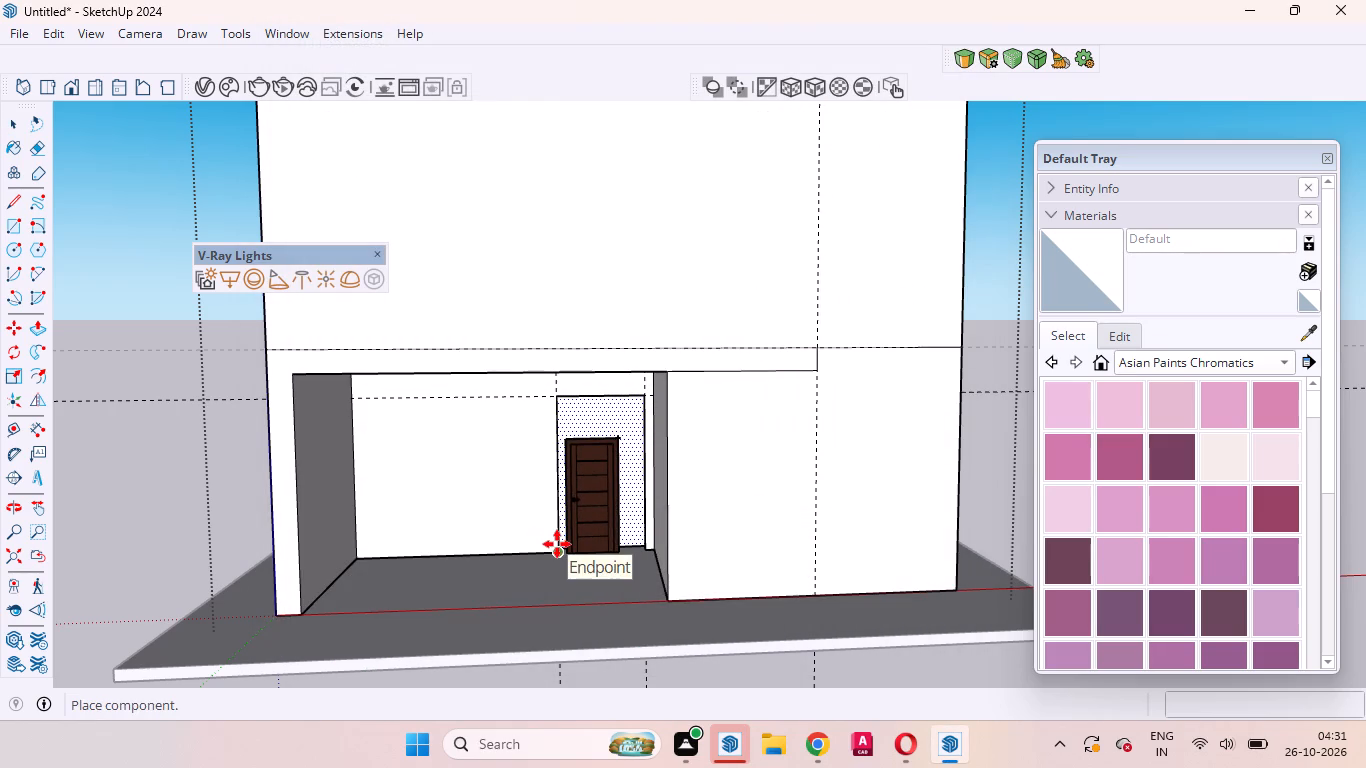
{"action": "left_click", "coordinate": [557, 544]}
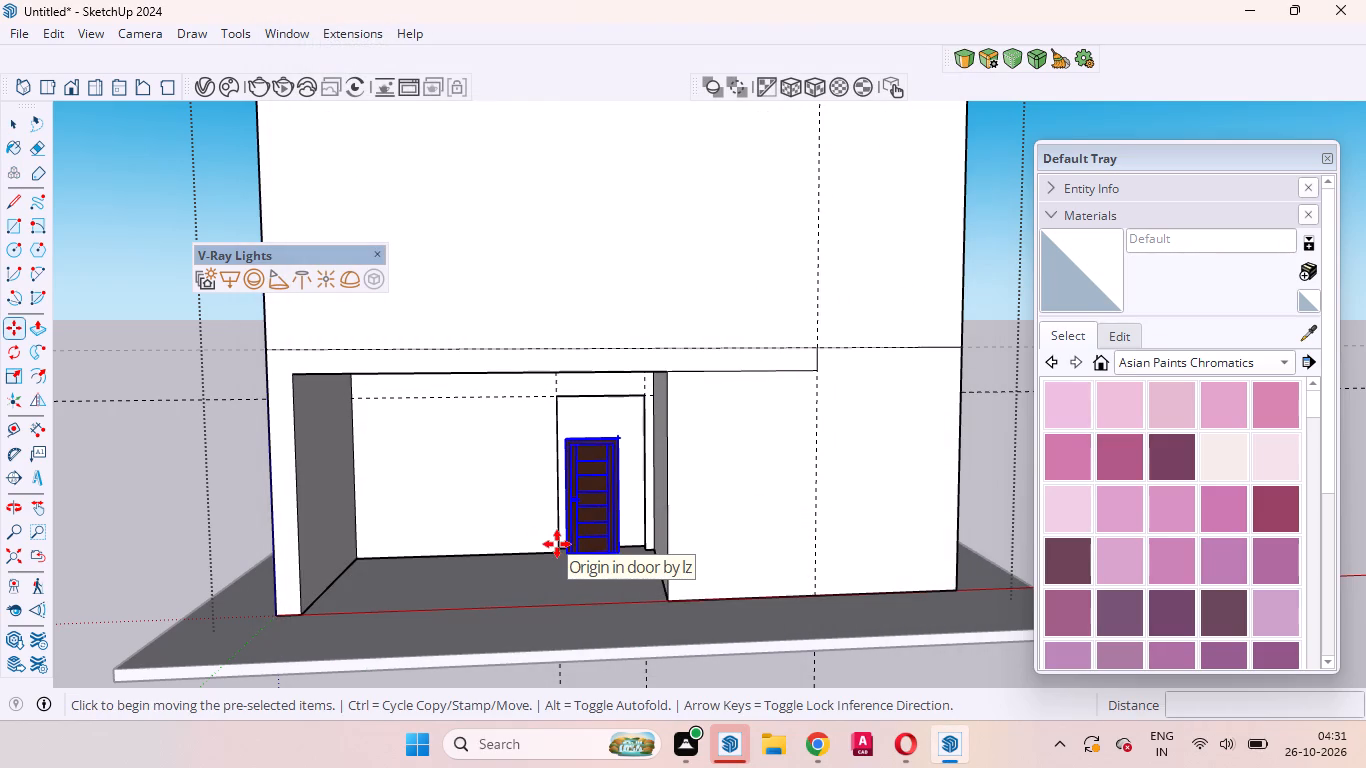
Move the door so its front bottom-left corner meets the doorway's front bottom-left corner on the back wall.
{"action": "scroll", "coordinate": [557, 544], "scroll_direction": "up", "scroll_amount": 20}
{"action": "scroll", "coordinate": [557, 544], "scroll_direction": "up", "scroll_amount": 5}
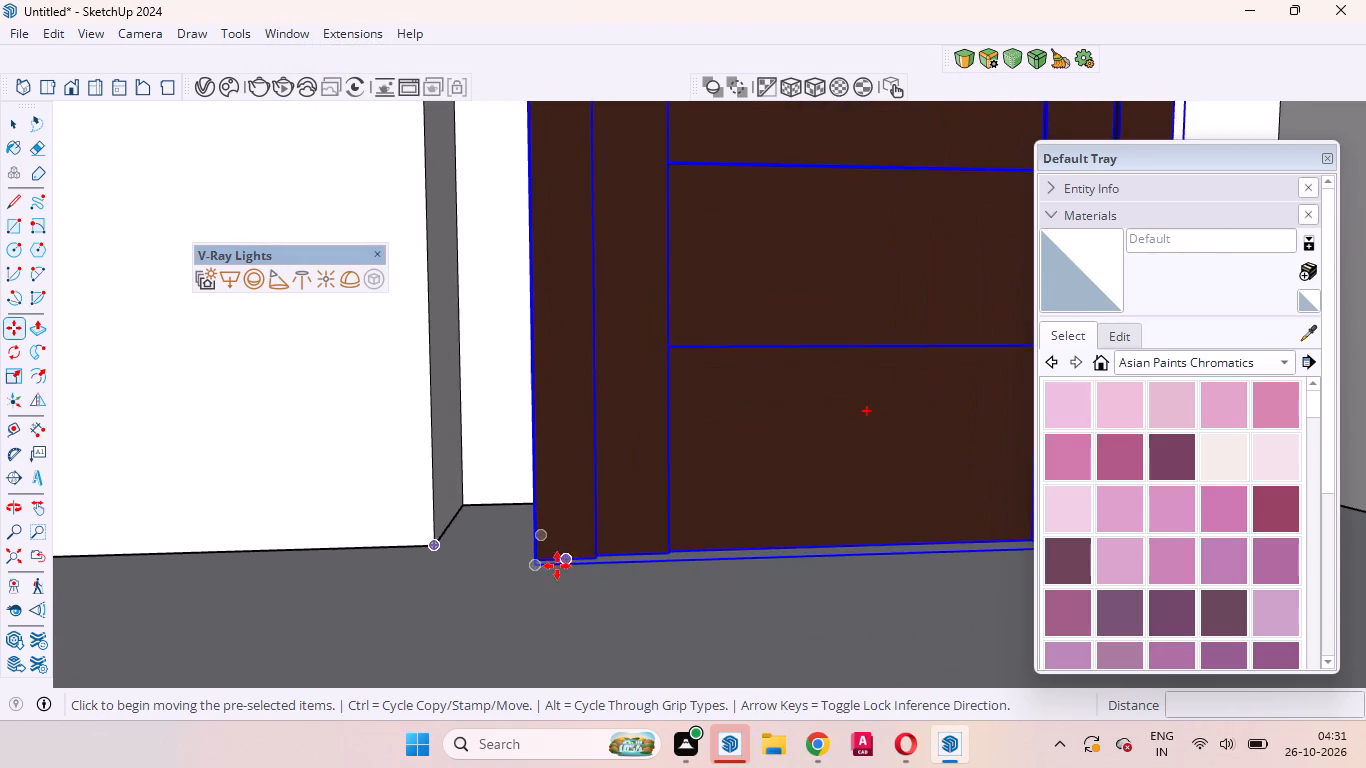
{"action": "middle_click_drag", "start_coordinate": [541, 569], "coordinate": [666, 586]}
{"action": "scroll", "coordinate": [541, 569], "scroll_direction": "up", "scroll_amount": 1}
{"action": "middle_click", "coordinate": [666, 586]}
{"action": "middle_click_drag", "start_coordinate": [666, 586], "coordinate": [715, 705]}
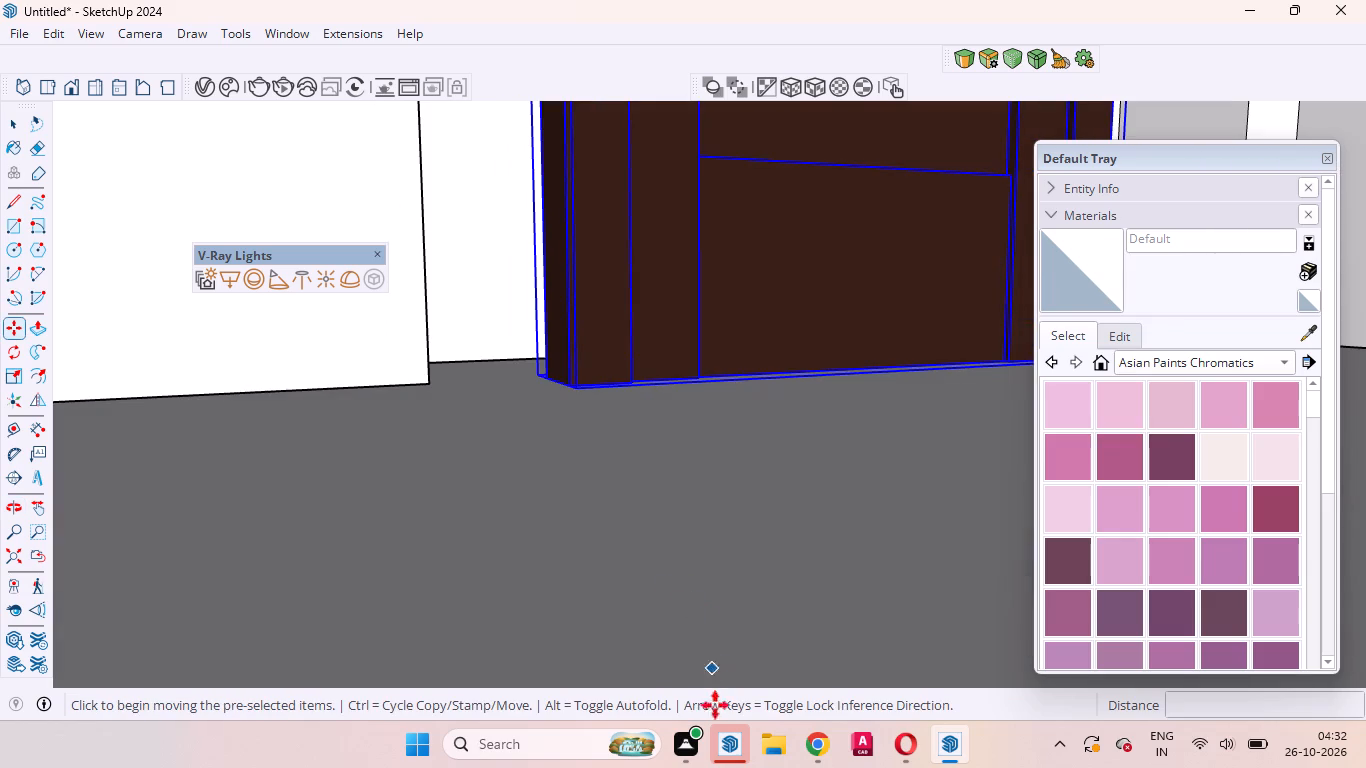
{"action": "middle_click_drag", "start_coordinate": [715, 705], "coordinate": [693, 716]}
{"action": "scroll", "coordinate": [574, 501], "scroll_direction": "down", "scroll_amount": 5}
{"action": "scroll", "coordinate": [577, 449], "scroll_direction": "up", "scroll_amount": 9}
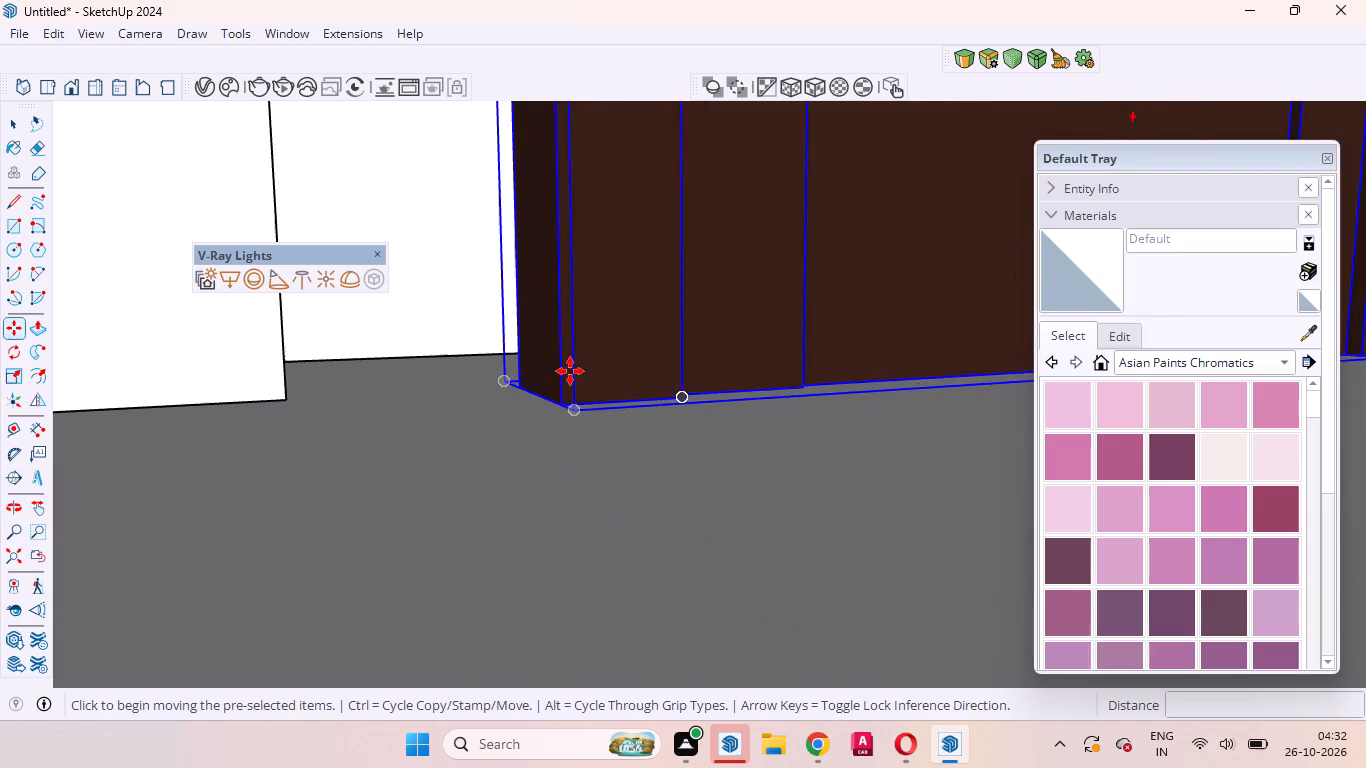
{"action": "scroll", "coordinate": [570, 371], "scroll_direction": "up", "scroll_amount": 11}
{"action": "middle_click_drag", "start_coordinate": [581, 453], "coordinate": [653, 507]}
{"action": "scroll", "coordinate": [614, 486], "scroll_direction": "up", "scroll_amount": 1}
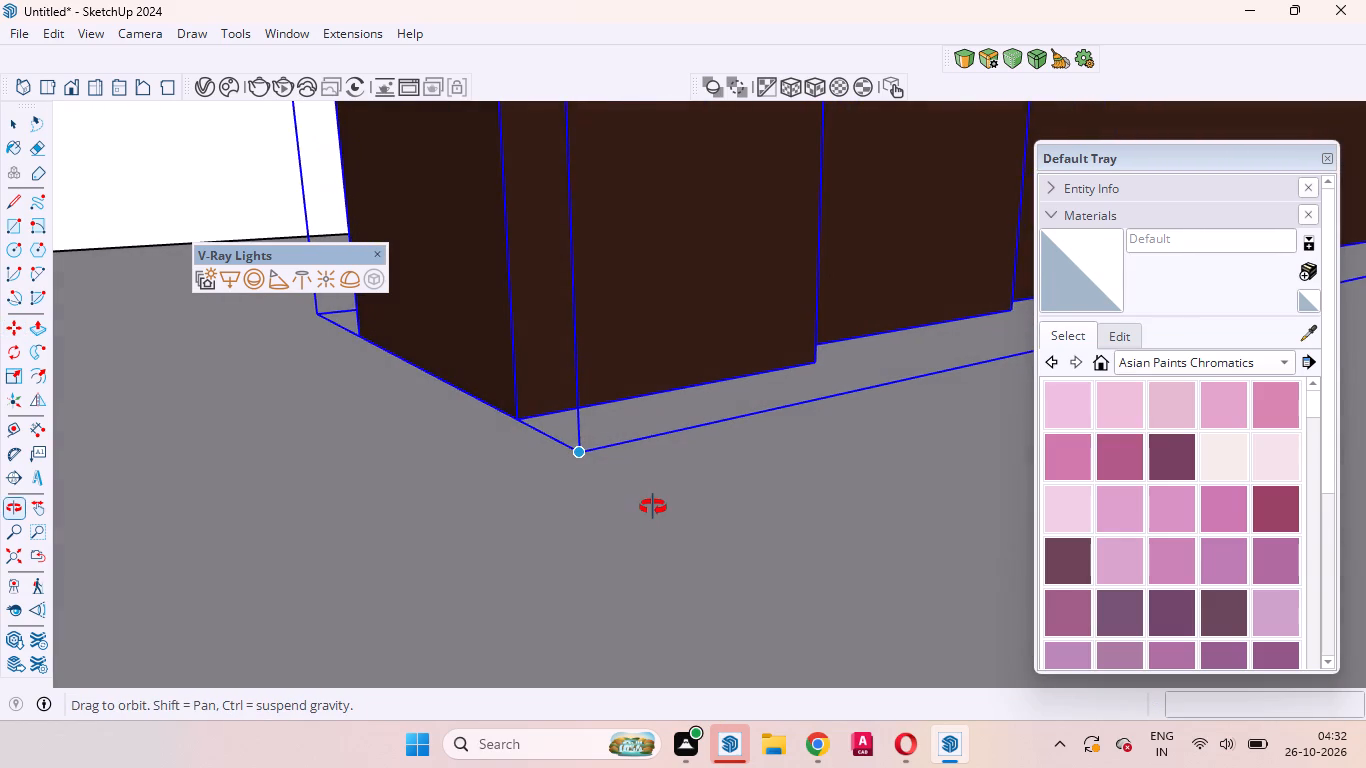
{"action": "middle_click_drag", "start_coordinate": [653, 507], "coordinate": [661, 514]}
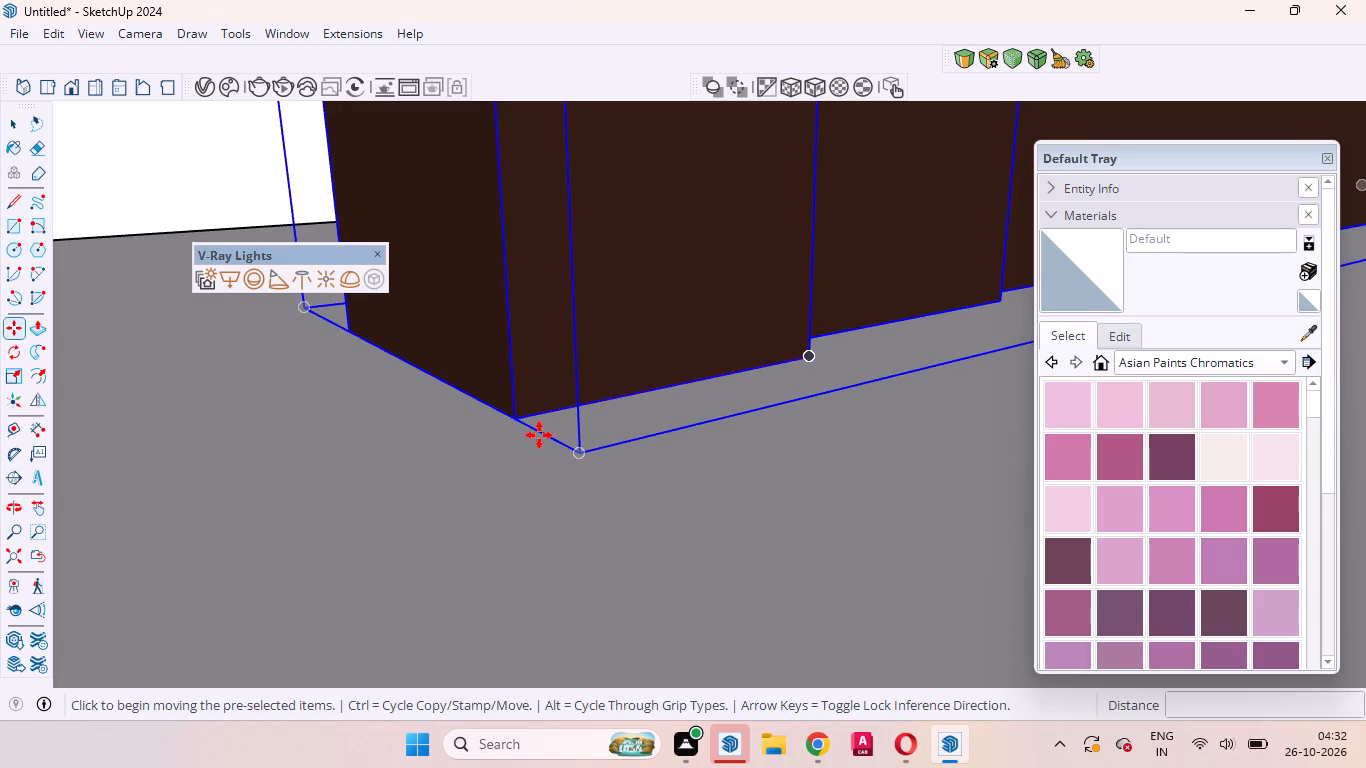
{"action": "left_click", "coordinate": [514, 418]}
{"action": "scroll", "coordinate": [538, 430], "scroll_direction": "down", "scroll_amount": 3}
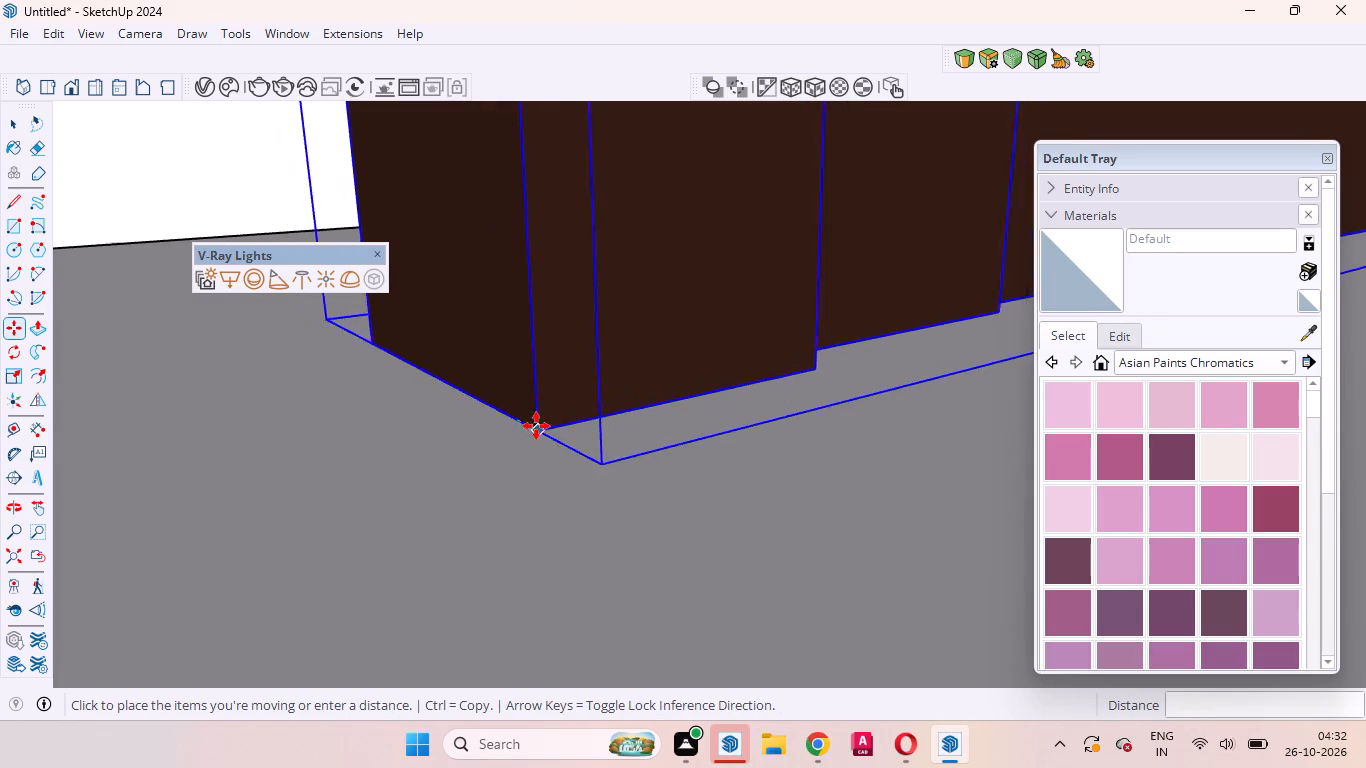
{"action": "scroll", "coordinate": [536, 426], "scroll_direction": "down", "scroll_amount": 11}
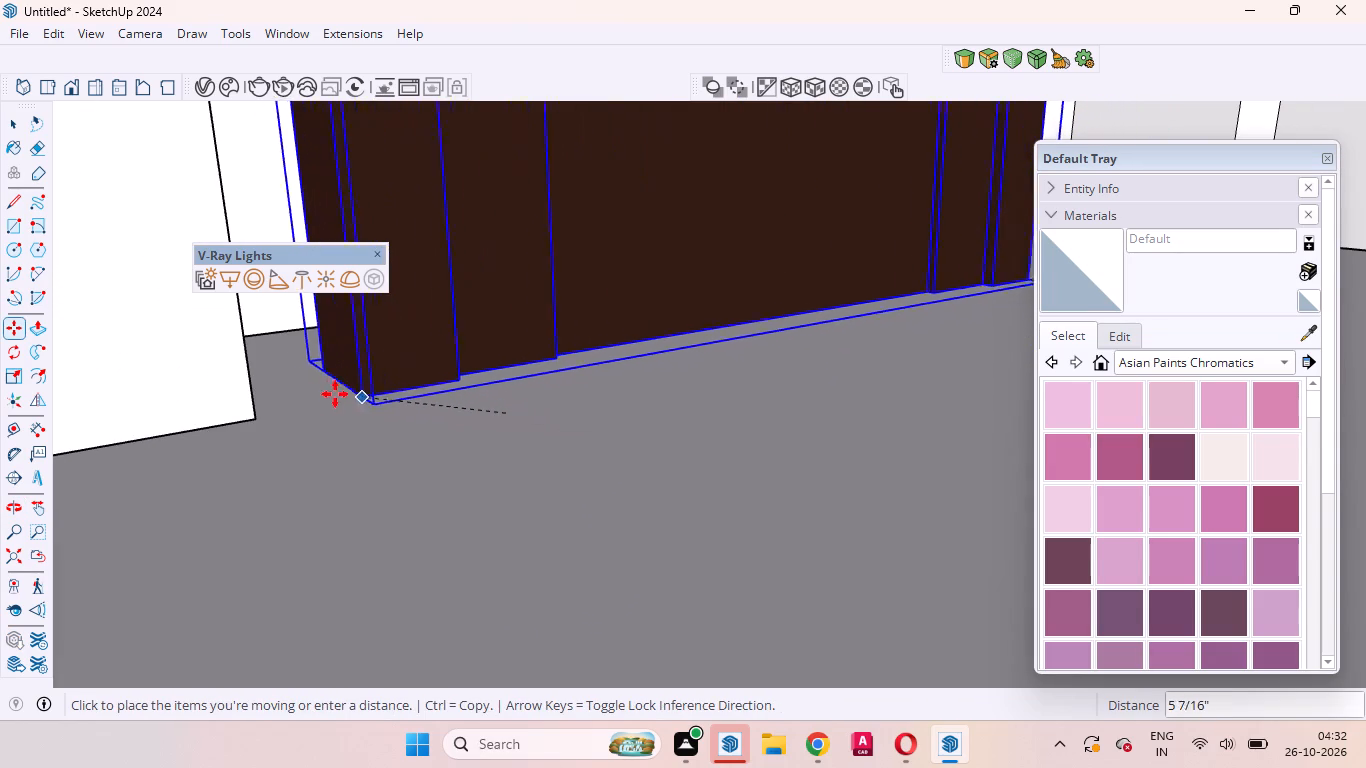
{"action": "left_click", "coordinate": [254, 417]}
Examine how the placed door sits within the doorway and the recess.
{"action": "scroll", "coordinate": [373, 433], "scroll_direction": "down", "scroll_amount": 2}
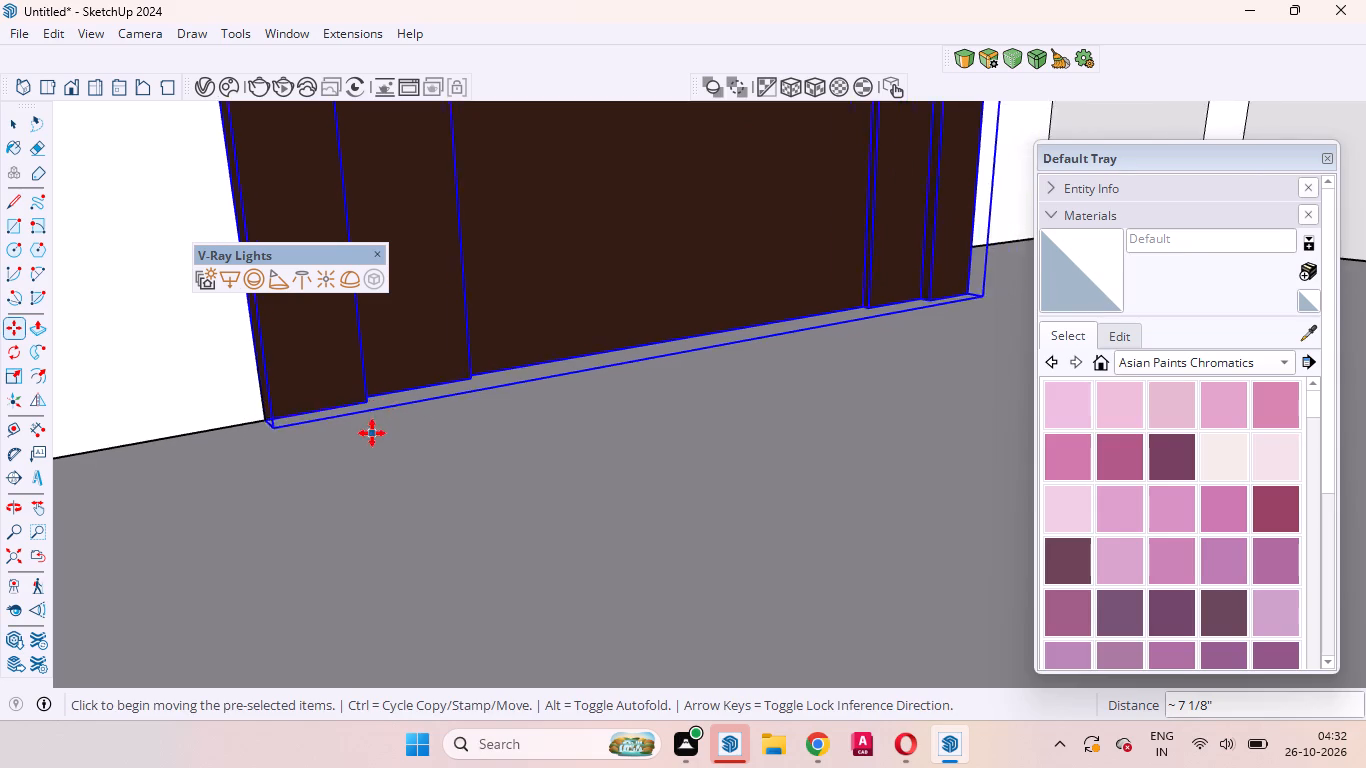
{"action": "scroll", "coordinate": [372, 433], "scroll_direction": "down", "scroll_amount": 7}
{"action": "scroll", "coordinate": [346, 486], "scroll_direction": "up", "scroll_amount": 1}
{"action": "scroll", "coordinate": [346, 488], "scroll_direction": "down", "scroll_amount": 2}
{"action": "scroll", "coordinate": [350, 518], "scroll_direction": "up", "scroll_amount": 1}
{"action": "scroll", "coordinate": [384, 518], "scroll_direction": "down", "scroll_amount": 5}
{"action": "scroll", "coordinate": [485, 504], "scroll_direction": "down", "scroll_amount": 6}
{"action": "middle_click_drag", "start_coordinate": [495, 512], "coordinate": [473, 507]}
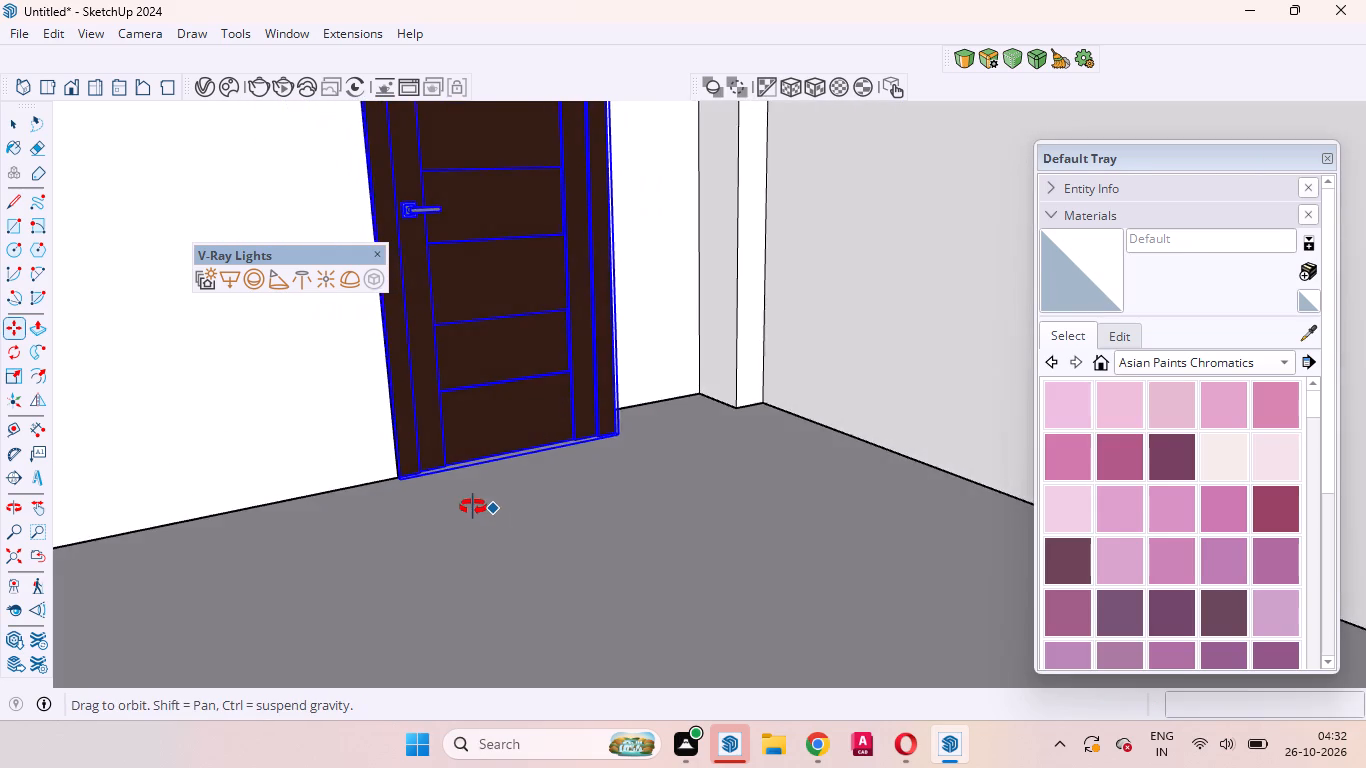
{"action": "middle_click_drag", "start_coordinate": [473, 507], "coordinate": [413, 496]}
{"action": "scroll", "coordinate": [448, 532], "scroll_direction": "down", "scroll_amount": 13}
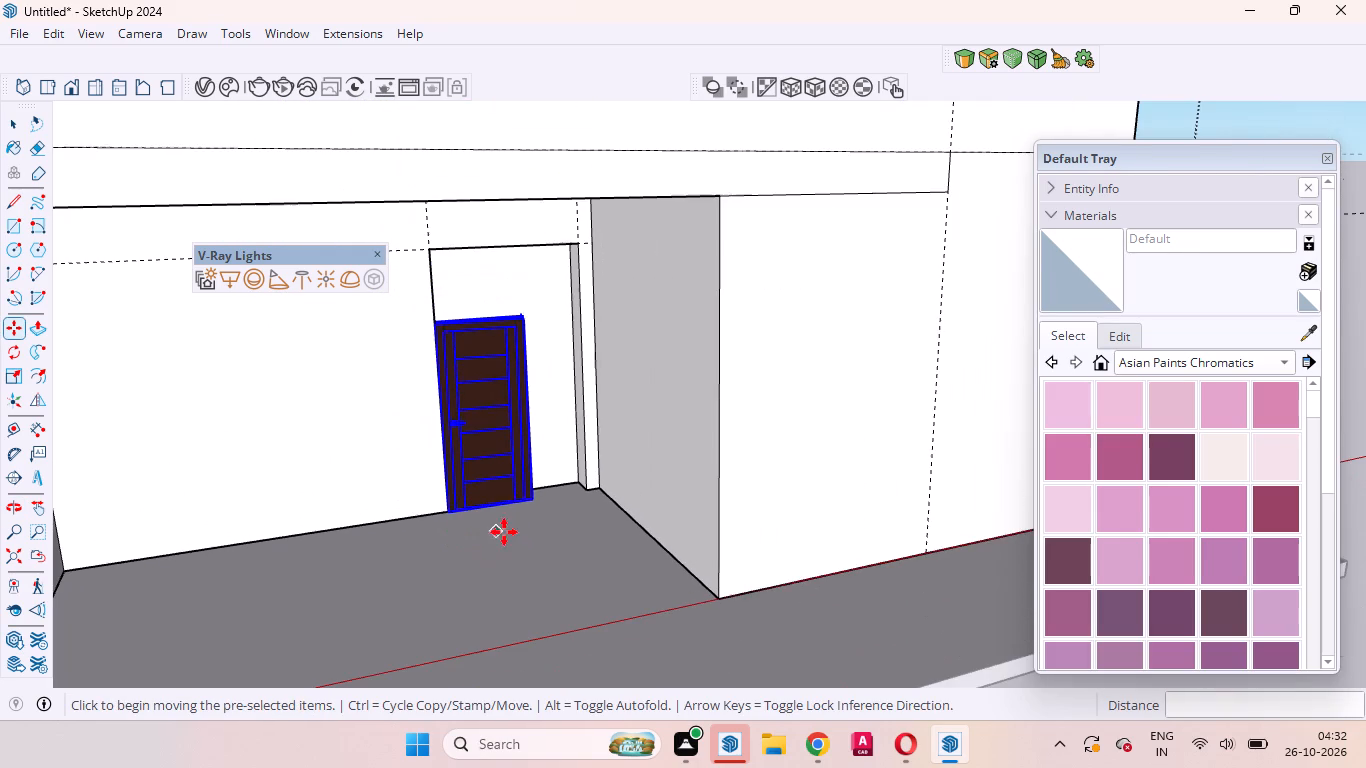
Scale the selected door uniformly from its upper-right corner by a factor of 1.24.
{"action": "scroll", "coordinate": [526, 510], "scroll_direction": "up", "scroll_amount": 4}
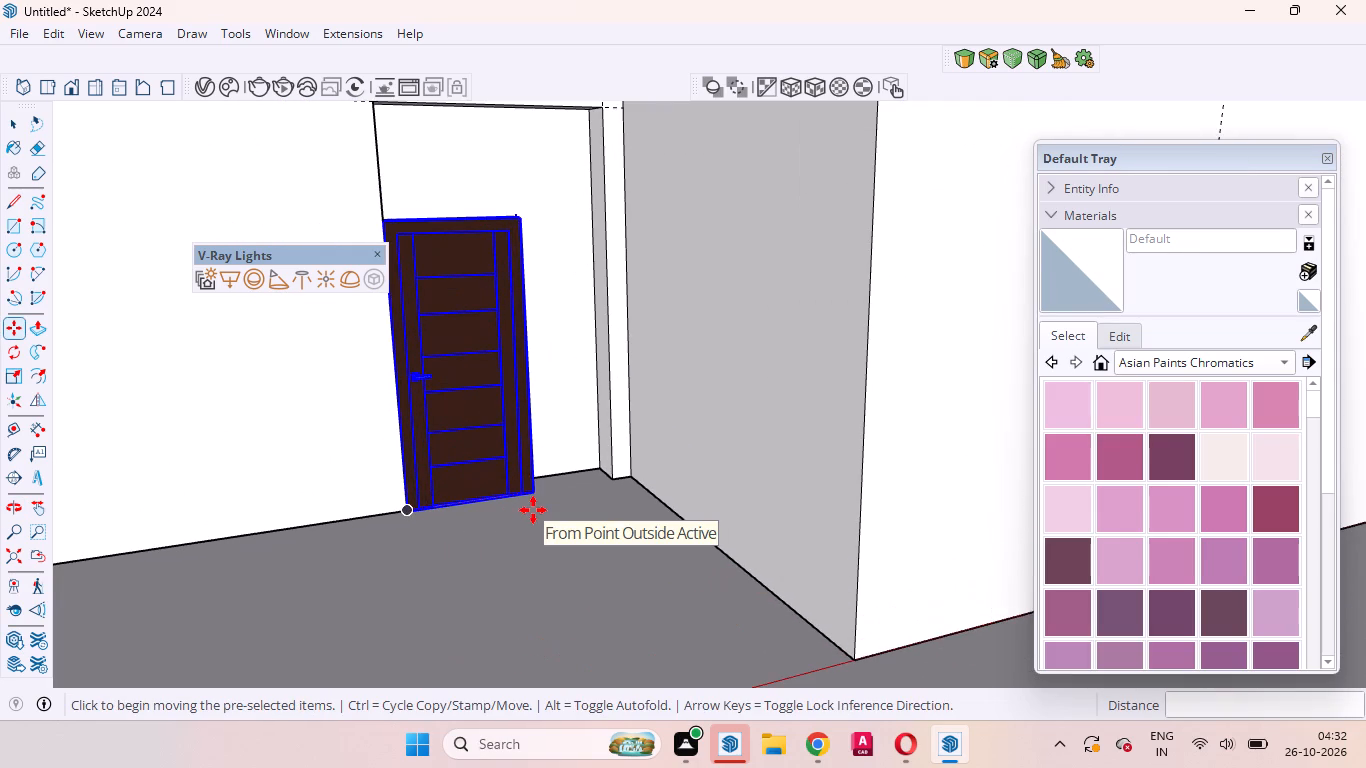
{"action": "key", "text": "s"}
{"action": "scroll", "coordinate": [520, 434], "scroll_direction": "up", "scroll_amount": 1}
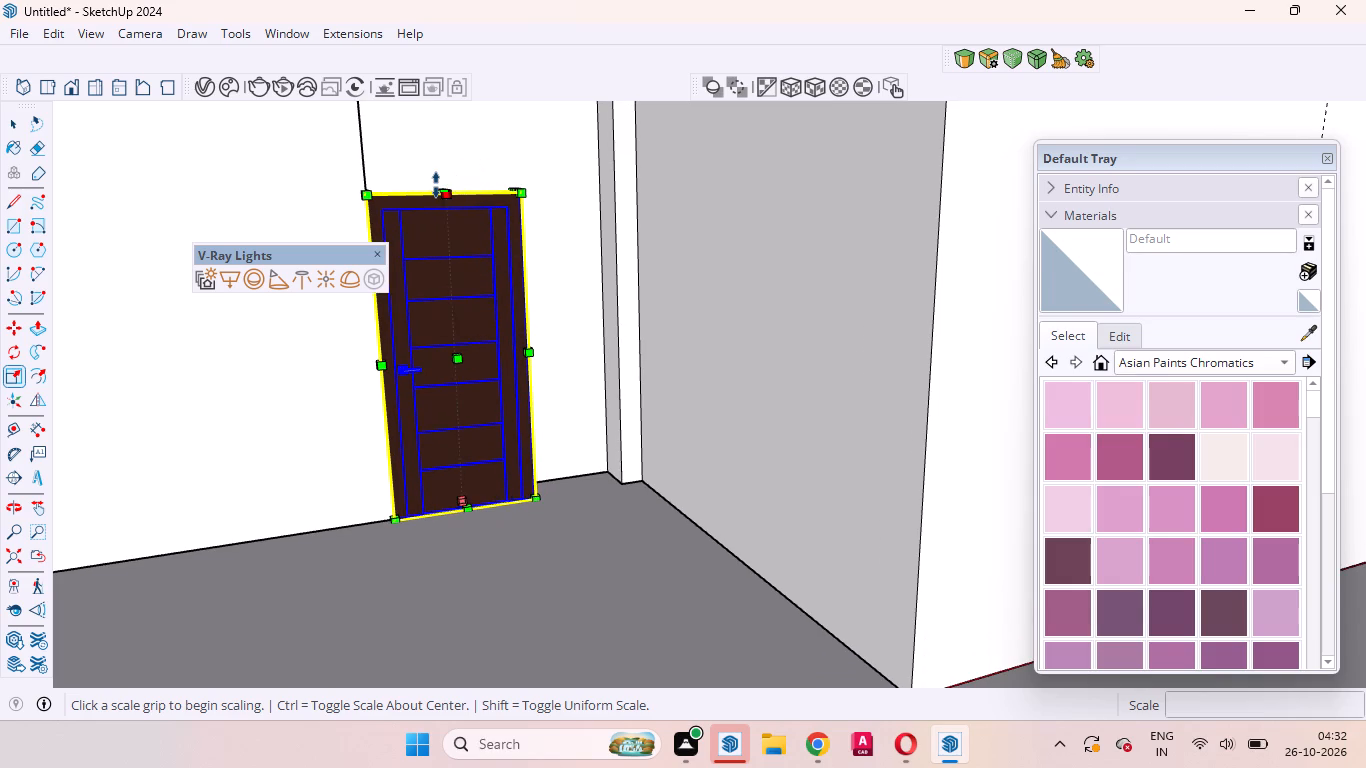
{"action": "left_click", "coordinate": [513, 186]}
{"action": "scroll", "coordinate": [489, 225], "scroll_direction": "down", "scroll_amount": 6}
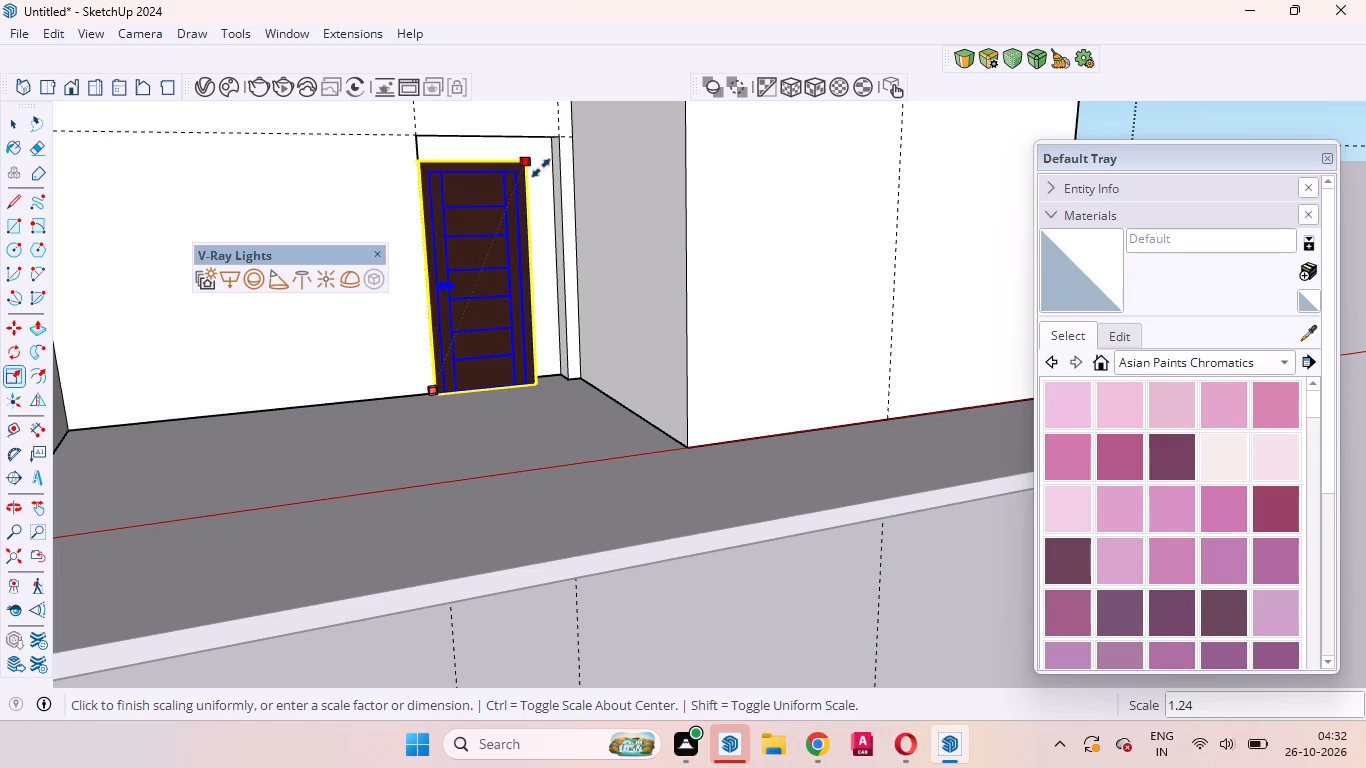
{"action": "left_click", "coordinate": [541, 168]}
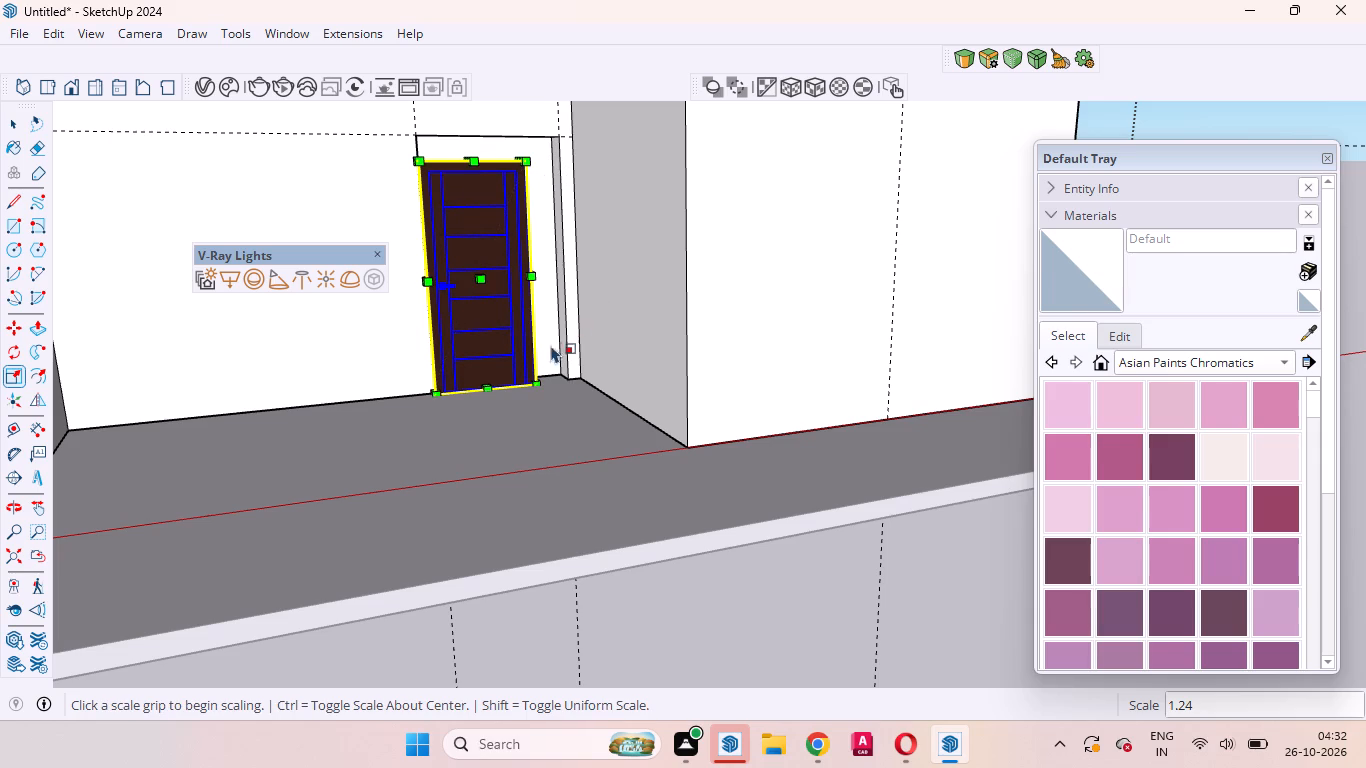
Widen the door along the red axis by a factor of 1.35 towards the doorway's right jamb.
{"action": "middle_click_drag", "start_coordinate": [536, 261], "coordinate": [544, 382]}
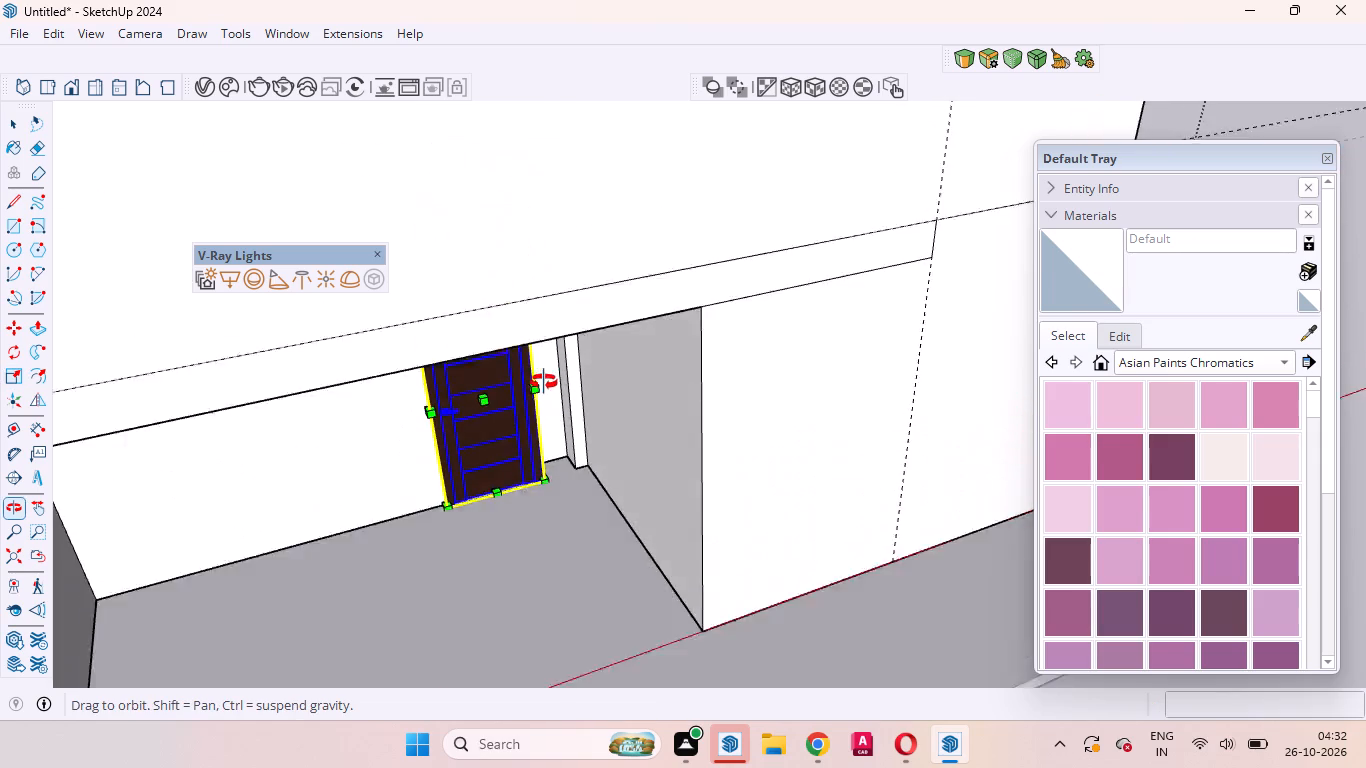
{"action": "middle_click_drag", "start_coordinate": [544, 382], "coordinate": [427, 343]}
{"action": "scroll", "coordinate": [451, 325], "scroll_direction": "up", "scroll_amount": 14}
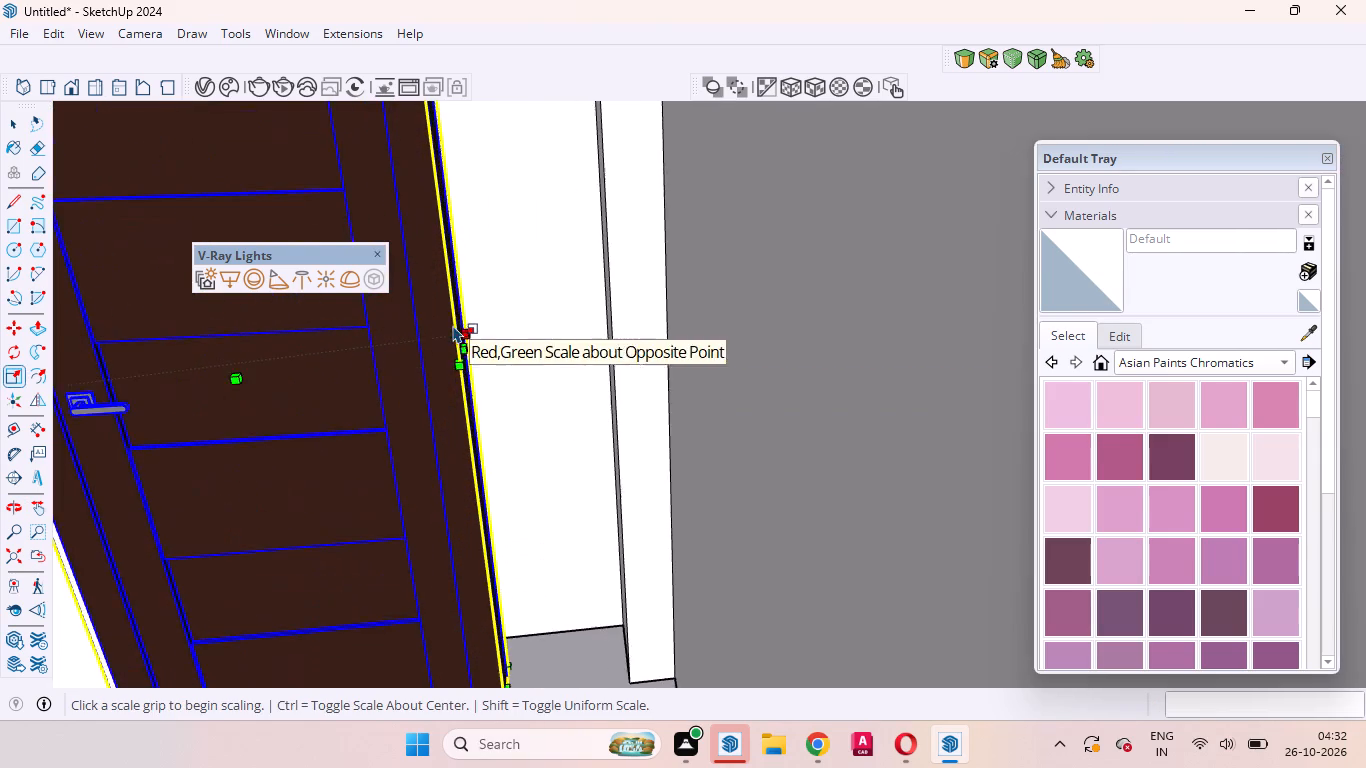
{"action": "scroll", "coordinate": [453, 325], "scroll_direction": "up", "scroll_amount": 5}
{"action": "left_click", "coordinate": [462, 350]}
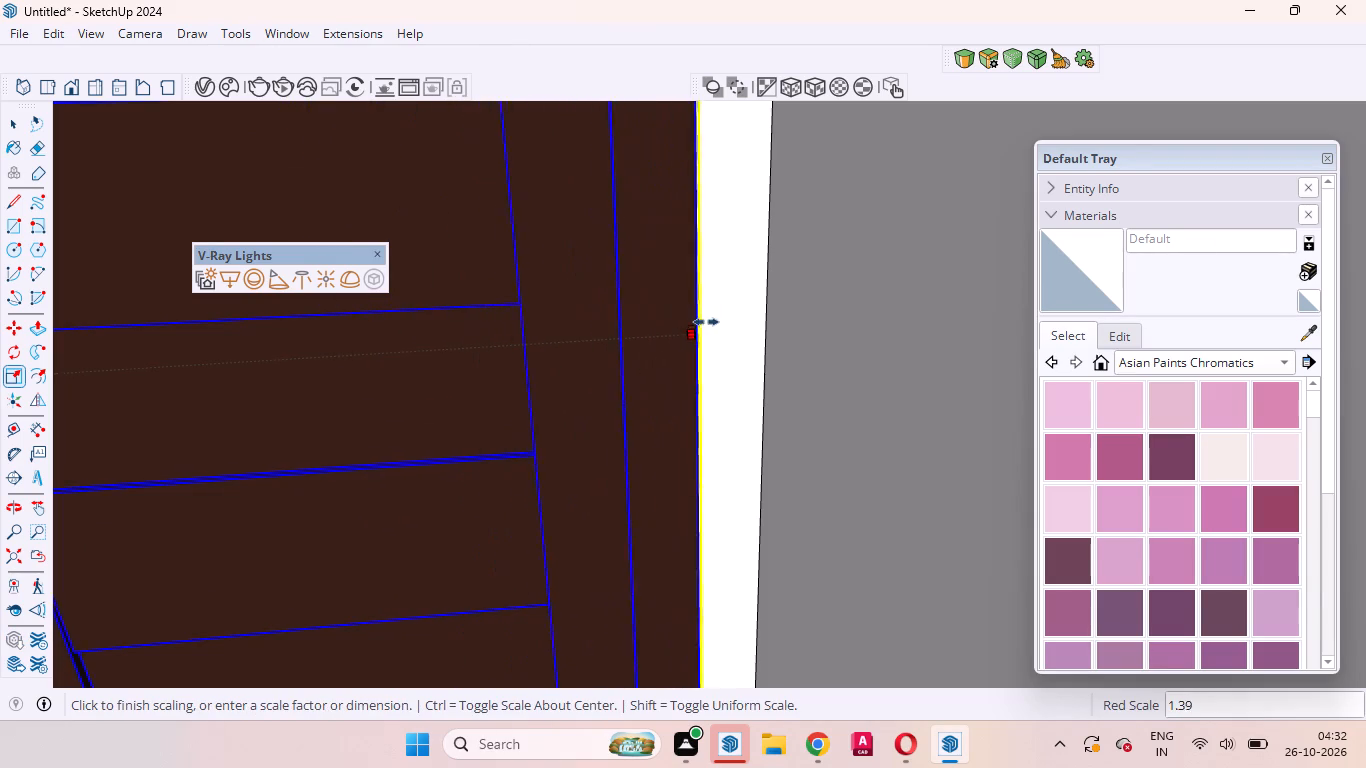
{"action": "left_click", "coordinate": [670, 319]}
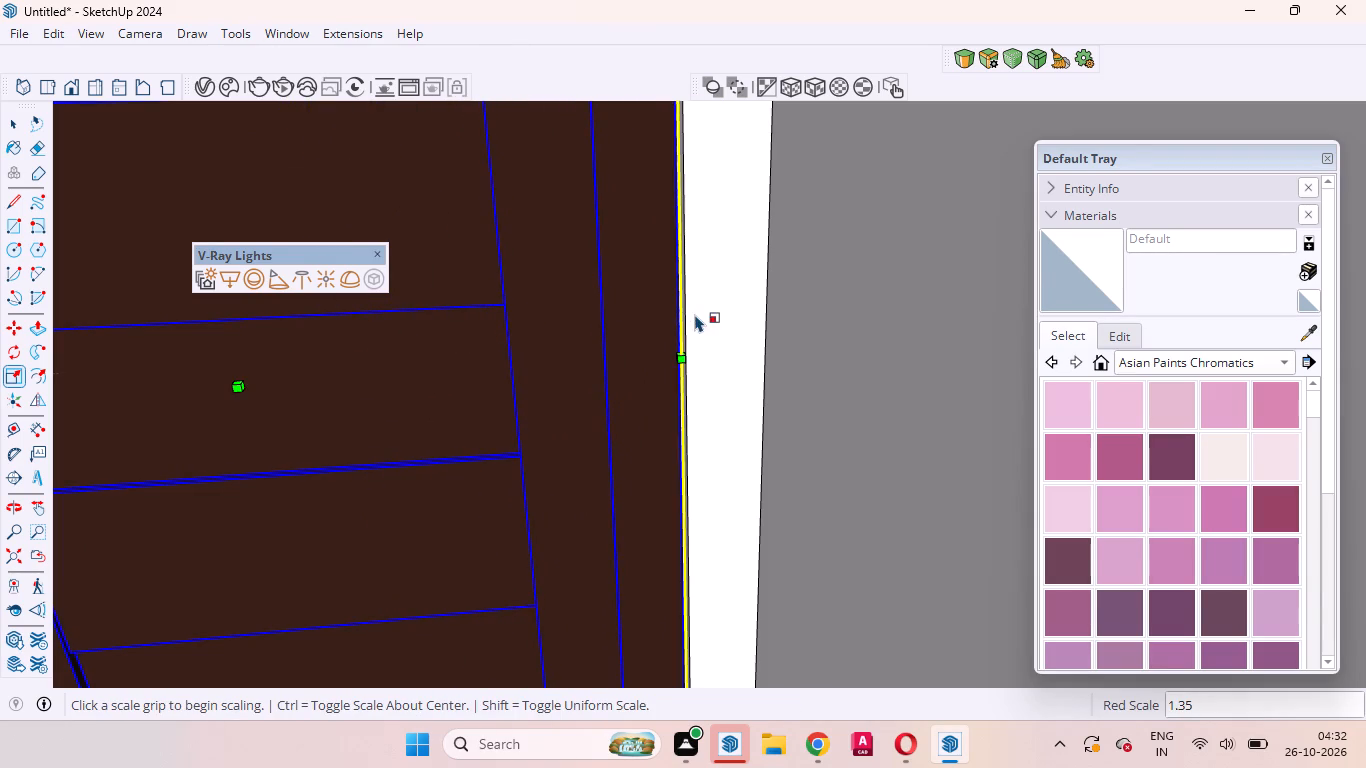
Fine-tune the door's width with a red-axis scale of about 1.01 to meet the doorway's right jamb.
{"action": "scroll", "coordinate": [691, 323], "scroll_direction": "up", "scroll_amount": 16}
{"action": "middle_click_drag", "start_coordinate": [680, 380], "coordinate": [550, 395]}
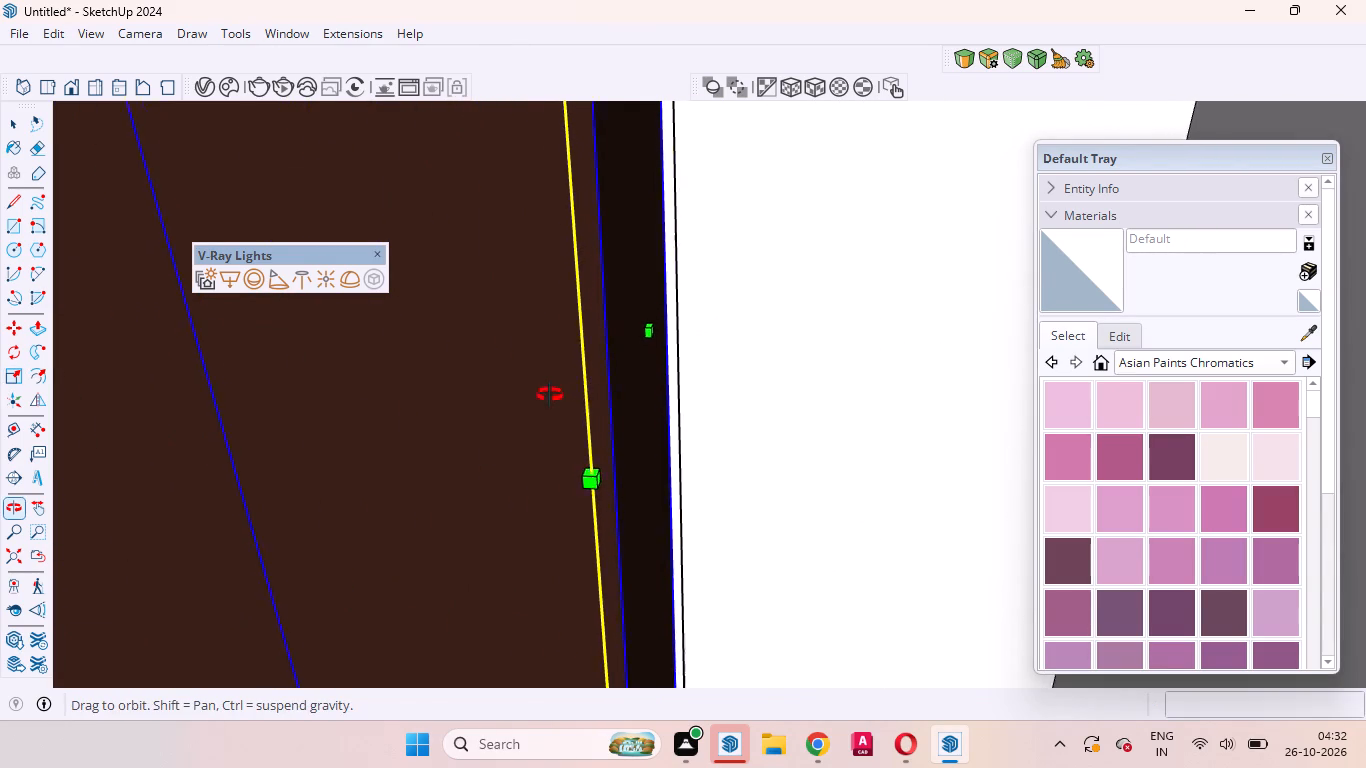
{"action": "middle_click_drag", "start_coordinate": [550, 395], "coordinate": [537, 406]}
{"action": "left_click", "coordinate": [669, 329]}
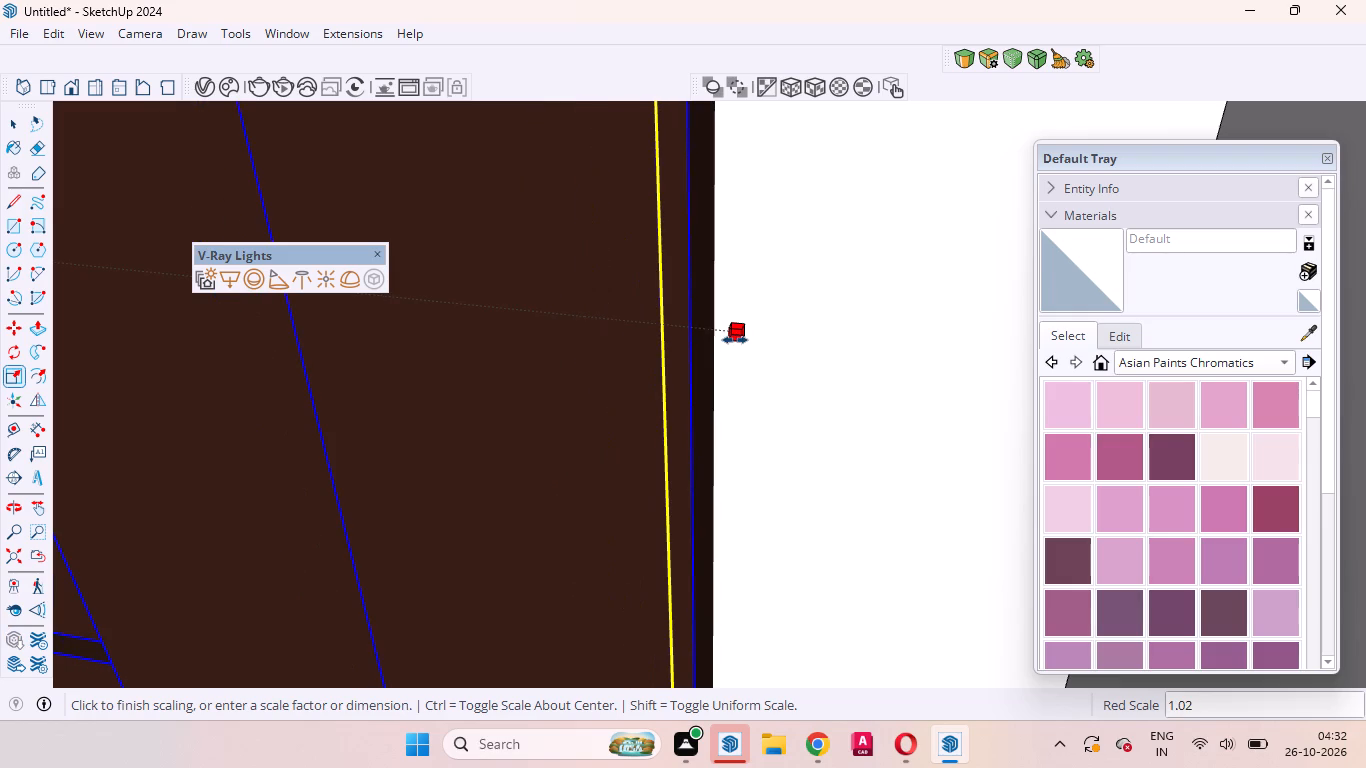
{"action": "left_click", "coordinate": [680, 332]}
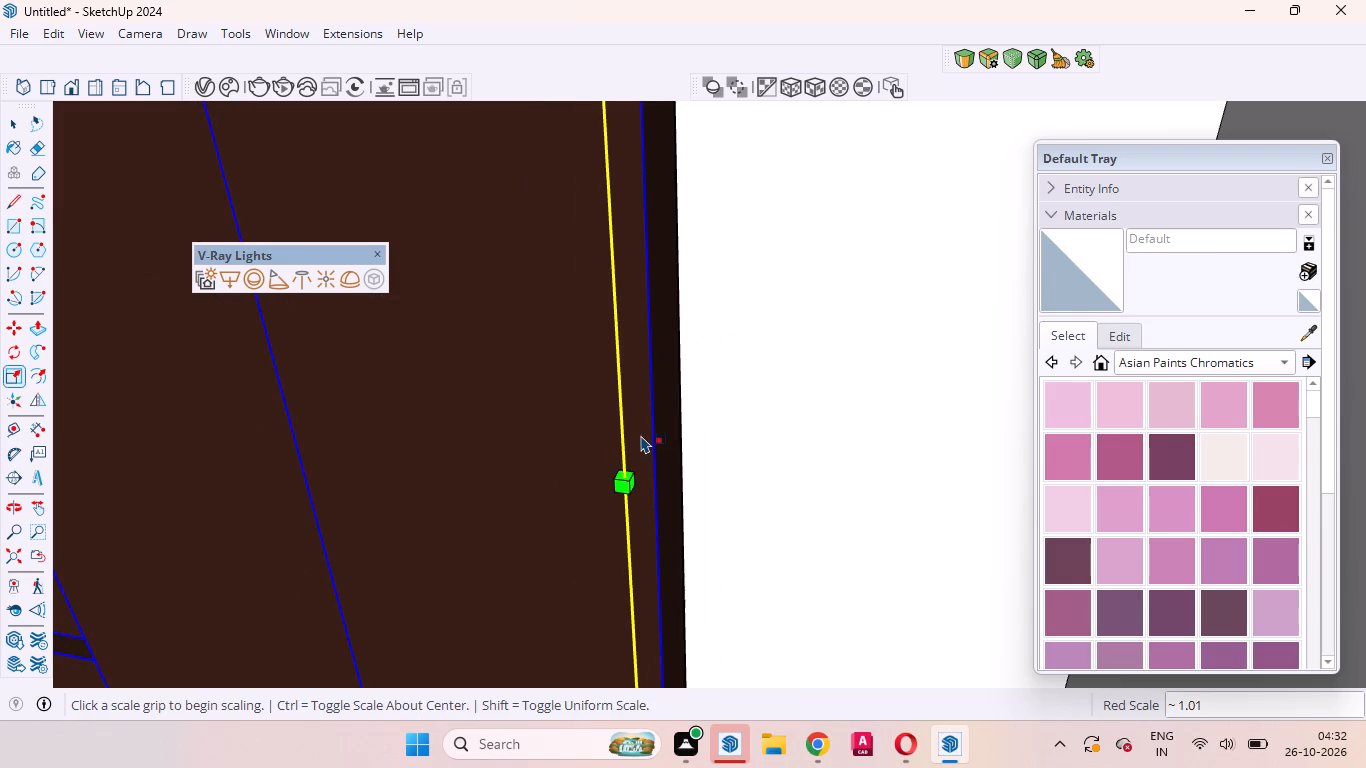
{"action": "key", "text": "space"}
Examine how the widened door fits the doorway along its right jamb, base and top edge.
{"action": "scroll", "coordinate": [667, 419], "scroll_direction": "up", "scroll_amount": 6}
{"action": "middle_click_drag", "start_coordinate": [670, 409], "coordinate": [524, 473]}
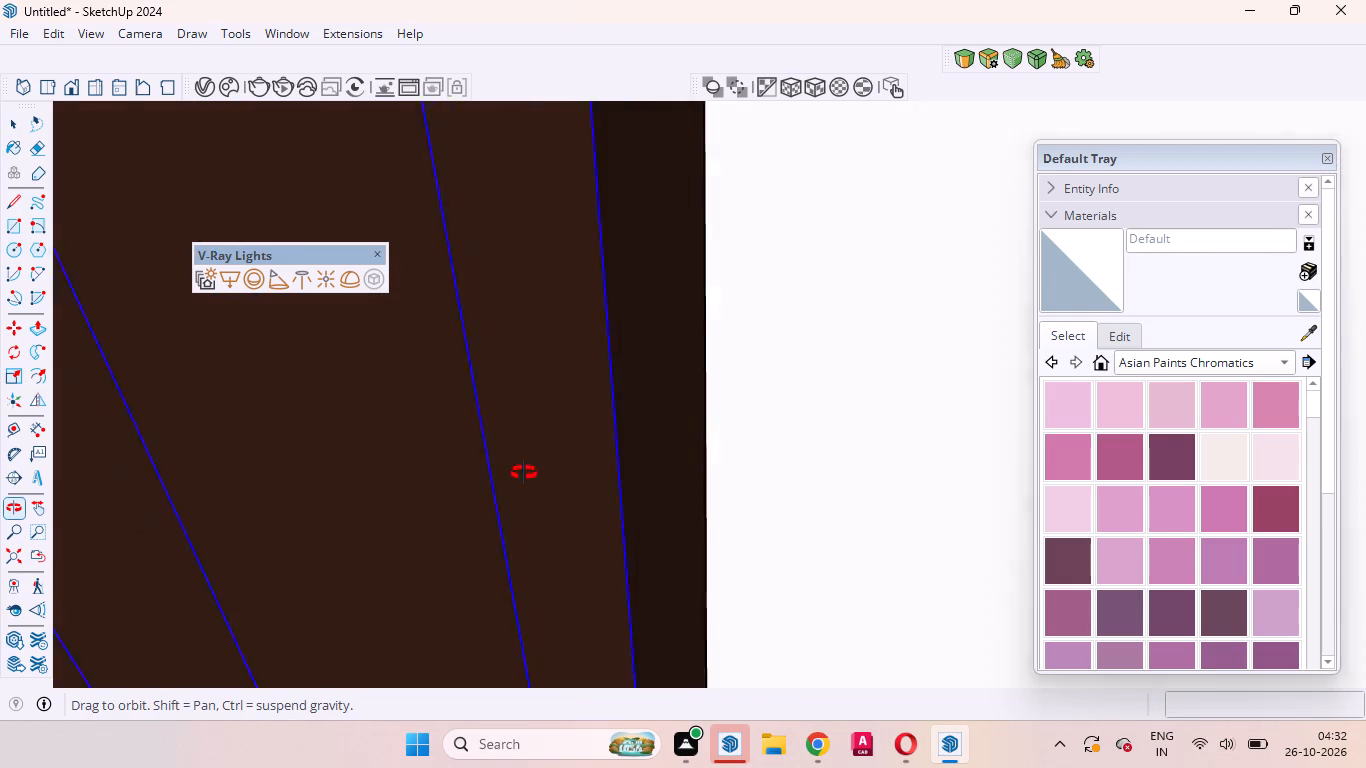
{"action": "middle_click_drag", "start_coordinate": [524, 473], "coordinate": [519, 445]}
{"action": "scroll", "coordinate": [659, 446], "scroll_direction": "down", "scroll_amount": 5}
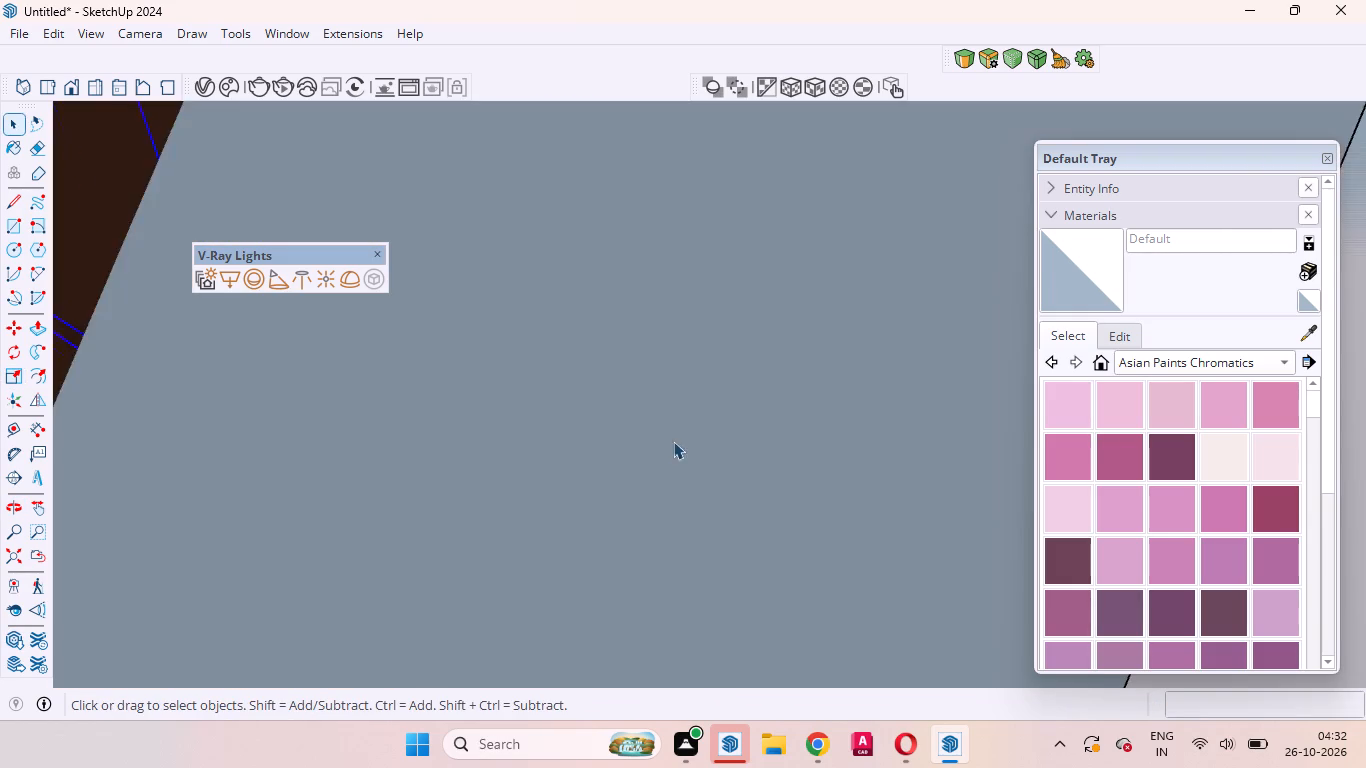
{"action": "scroll", "coordinate": [673, 441], "scroll_direction": "down", "scroll_amount": 6}
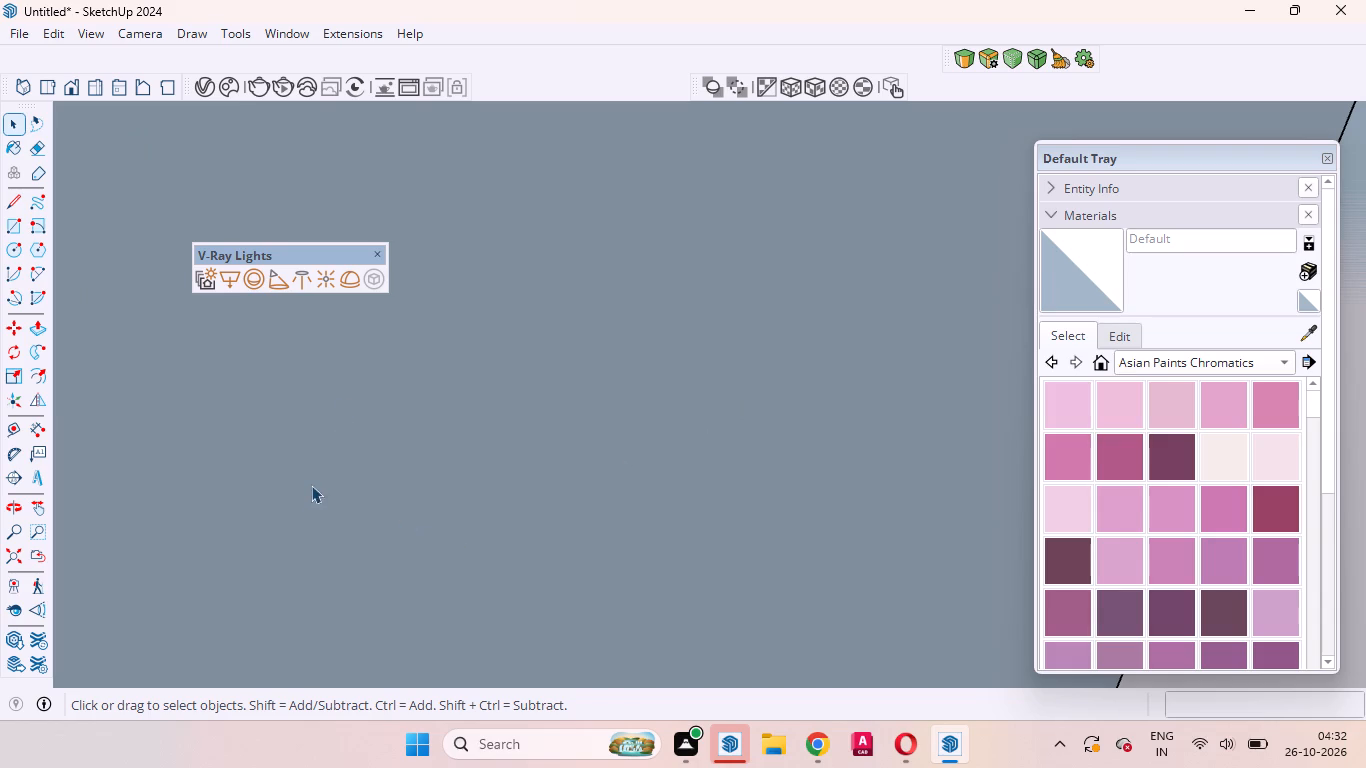
{"action": "left_click", "coordinate": [37, 558]}
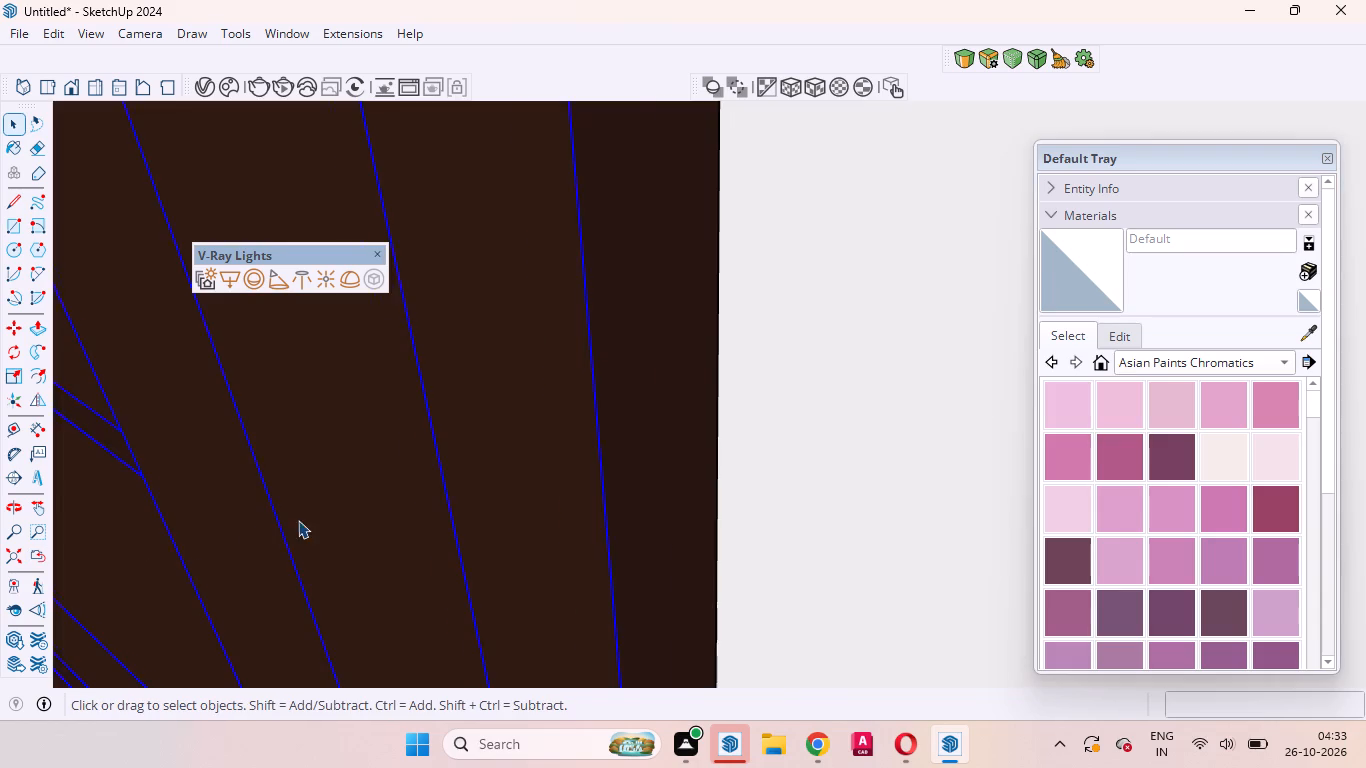
{"action": "scroll", "coordinate": [301, 519], "scroll_direction": "down", "scroll_amount": 6}
{"action": "left_click", "coordinate": [43, 558]}
{"action": "middle_click_drag", "start_coordinate": [96, 560], "coordinate": [455, 490]}
{"action": "scroll", "coordinate": [454, 507], "scroll_direction": "down", "scroll_amount": 6}
{"action": "scroll", "coordinate": [509, 457], "scroll_direction": "up", "scroll_amount": 1}
{"action": "scroll", "coordinate": [510, 457], "scroll_direction": "down", "scroll_amount": 9}
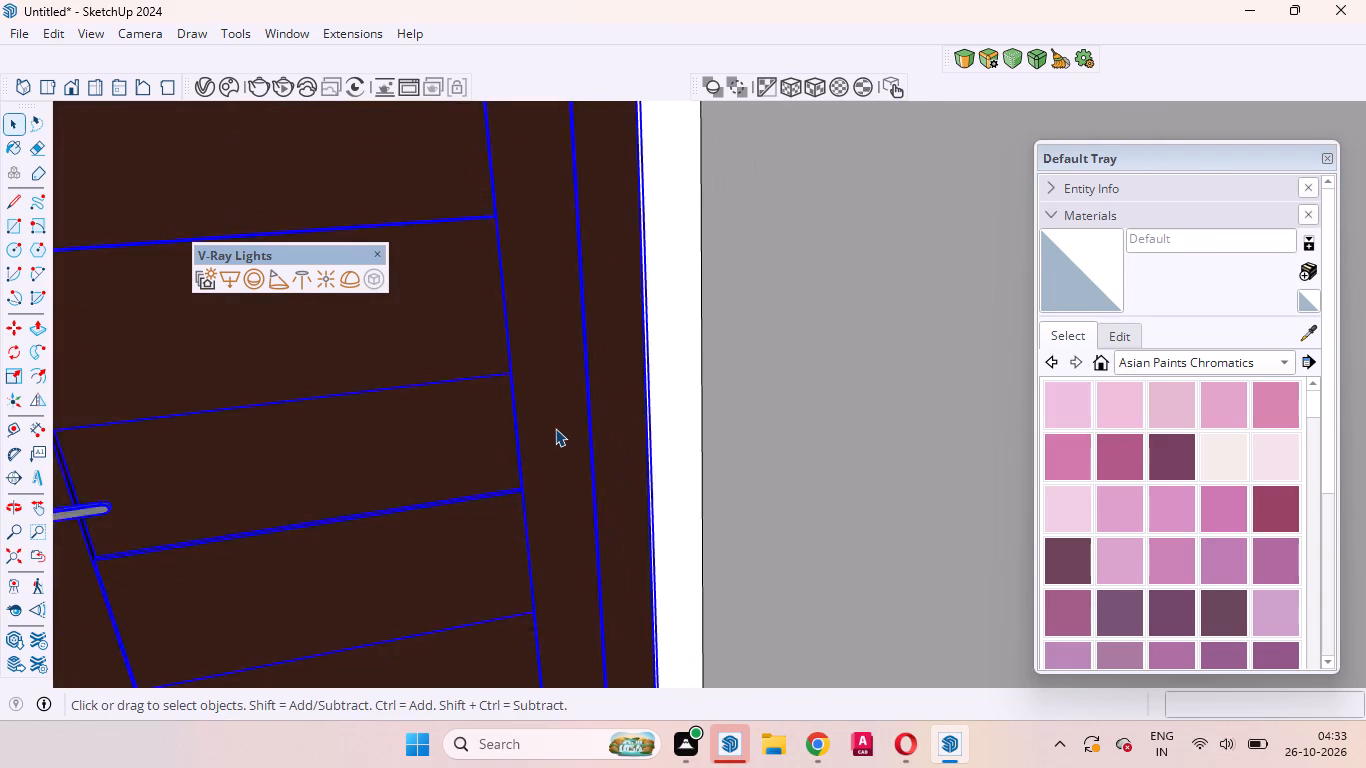
{"action": "scroll", "coordinate": [555, 428], "scroll_direction": "down", "scroll_amount": 7}
{"action": "middle_click_drag", "start_coordinate": [545, 453], "coordinate": [529, 343]}
{"action": "scroll", "coordinate": [529, 343], "scroll_direction": "up", "scroll_amount": 1}
{"action": "scroll", "coordinate": [543, 377], "scroll_direction": "down", "scroll_amount": 6}
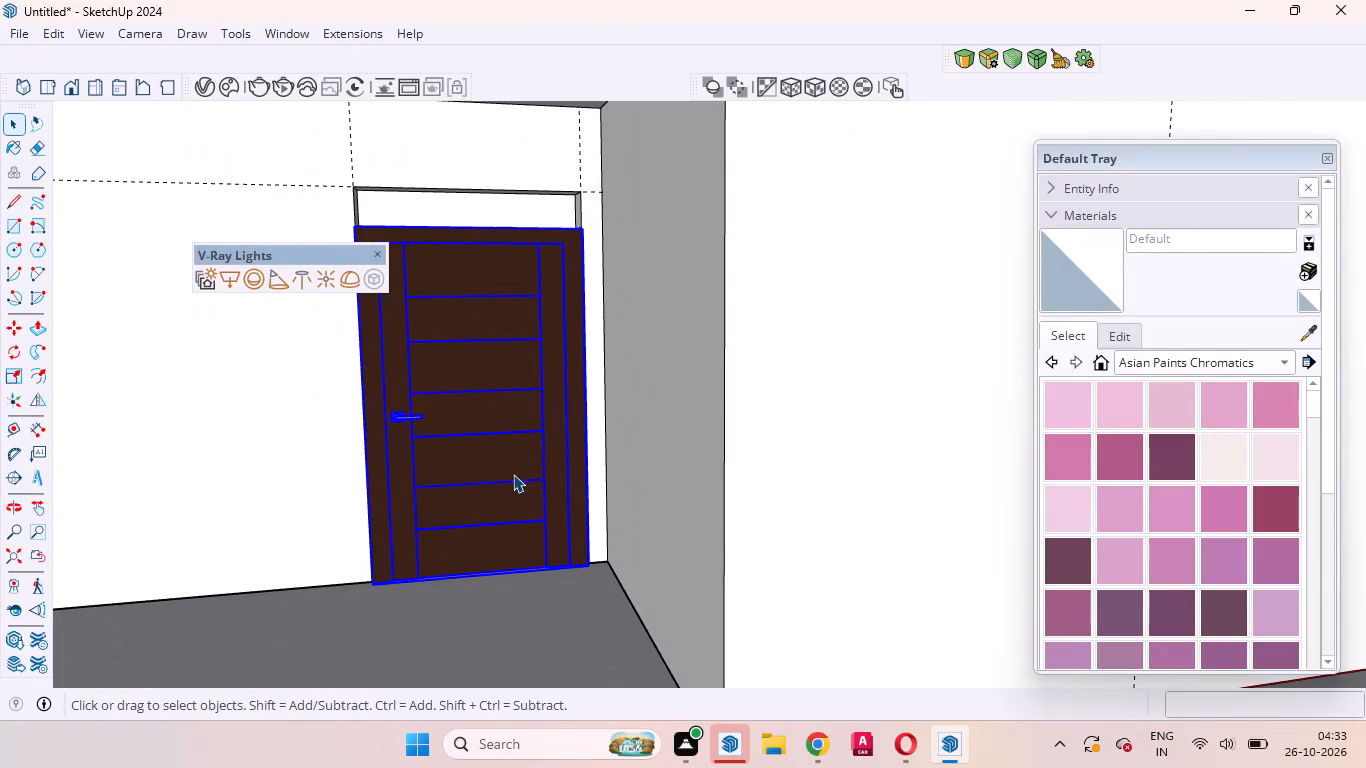
{"action": "scroll", "coordinate": [380, 599], "scroll_direction": "up", "scroll_amount": 16}
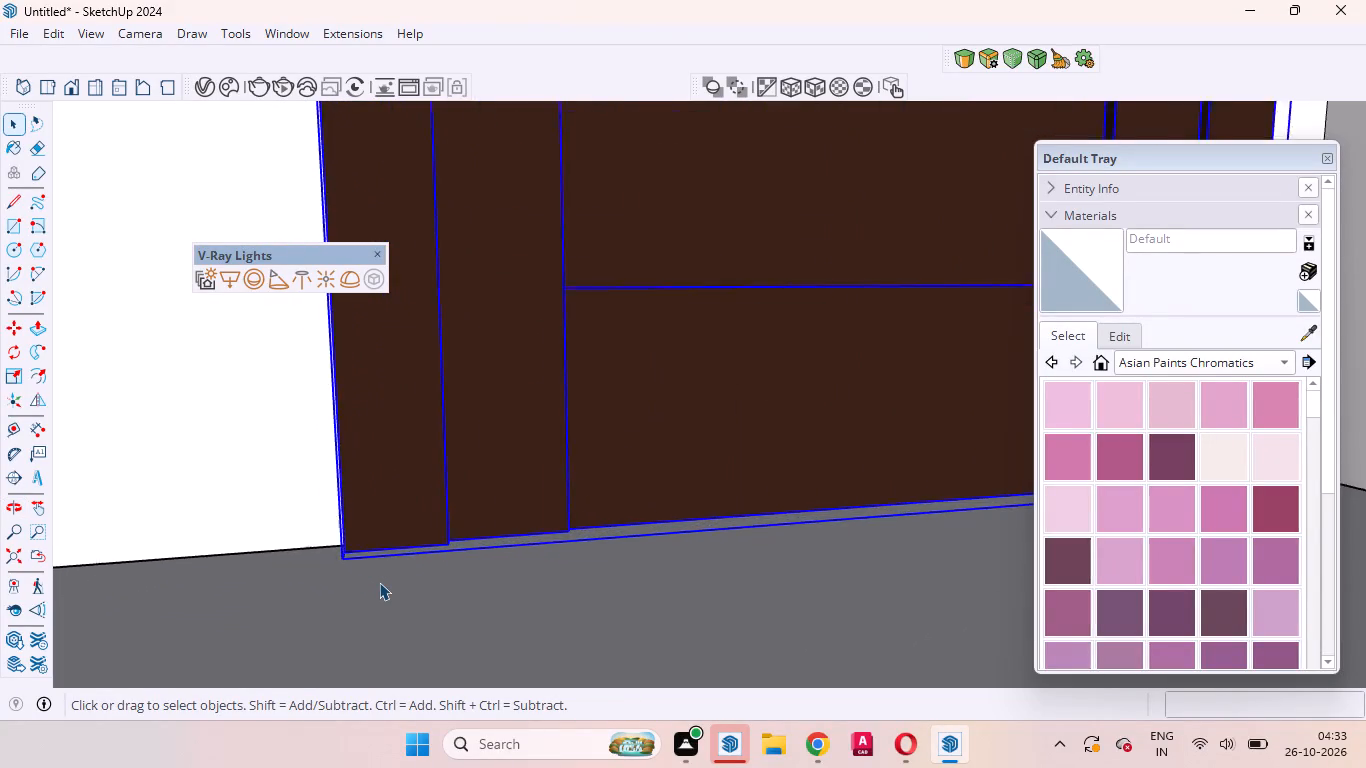
{"action": "scroll", "coordinate": [379, 582], "scroll_direction": "up", "scroll_amount": 4}
{"action": "middle_click_drag", "start_coordinate": [349, 575], "coordinate": [553, 602]}
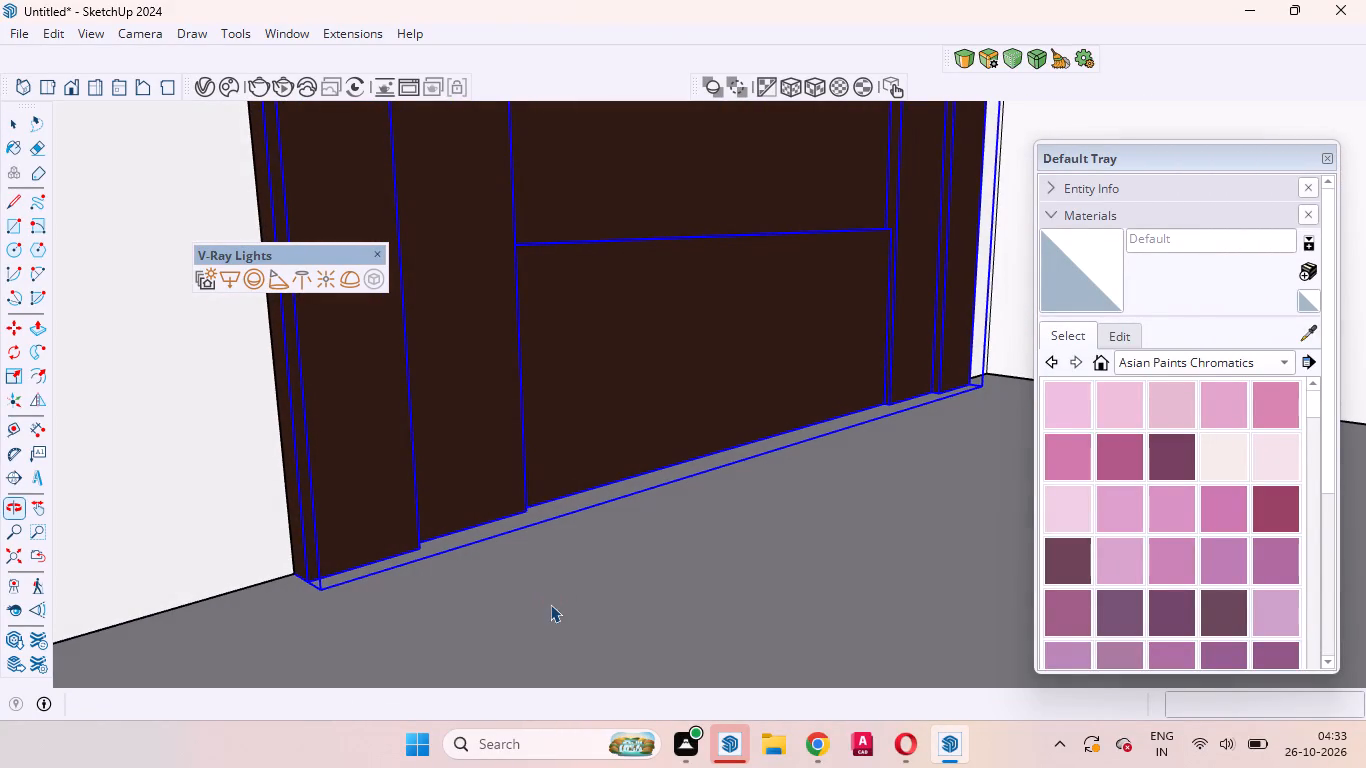
{"action": "scroll", "coordinate": [501, 602], "scroll_direction": "down", "scroll_amount": 4}
{"action": "middle_click_drag", "start_coordinate": [507, 602], "coordinate": [482, 600]}
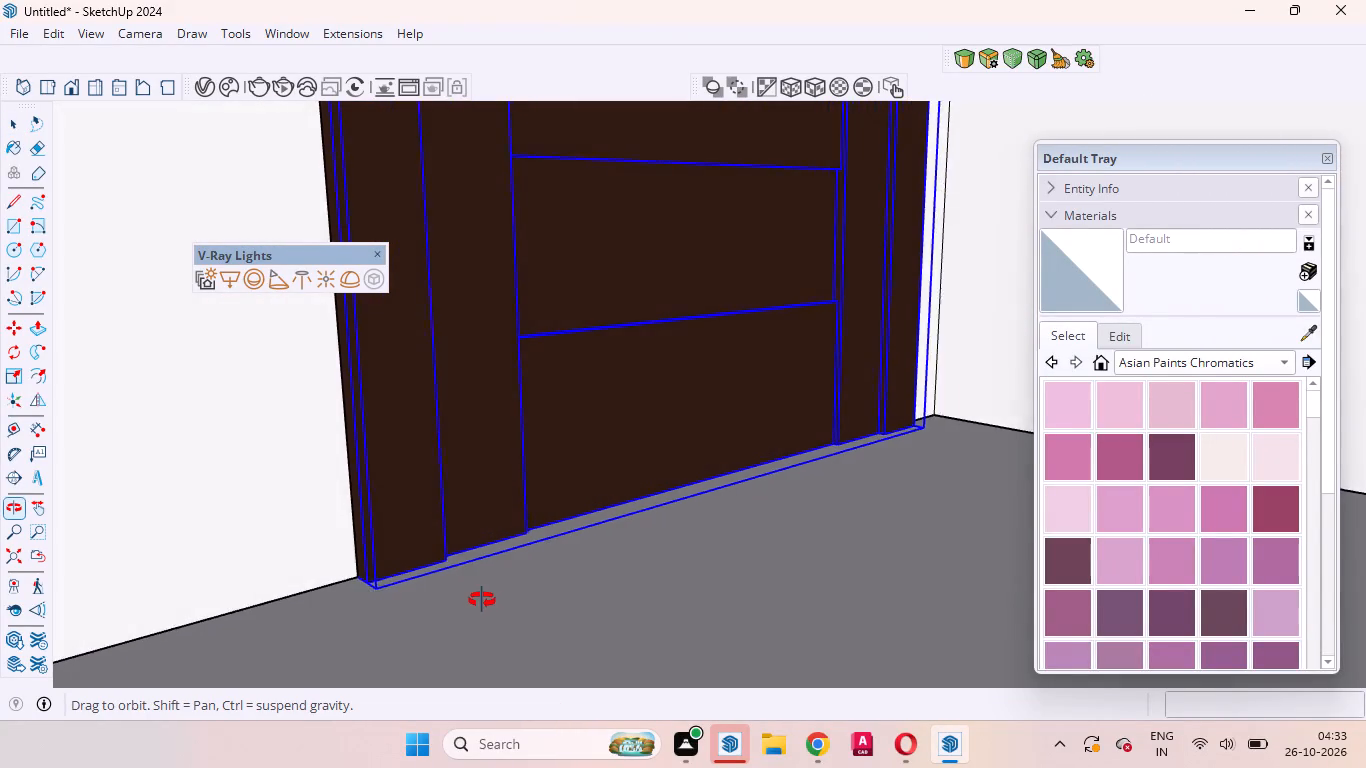
{"action": "middle_click_drag", "start_coordinate": [482, 600], "coordinate": [304, 600]}
{"action": "scroll", "coordinate": [450, 593], "scroll_direction": "down", "scroll_amount": 17}
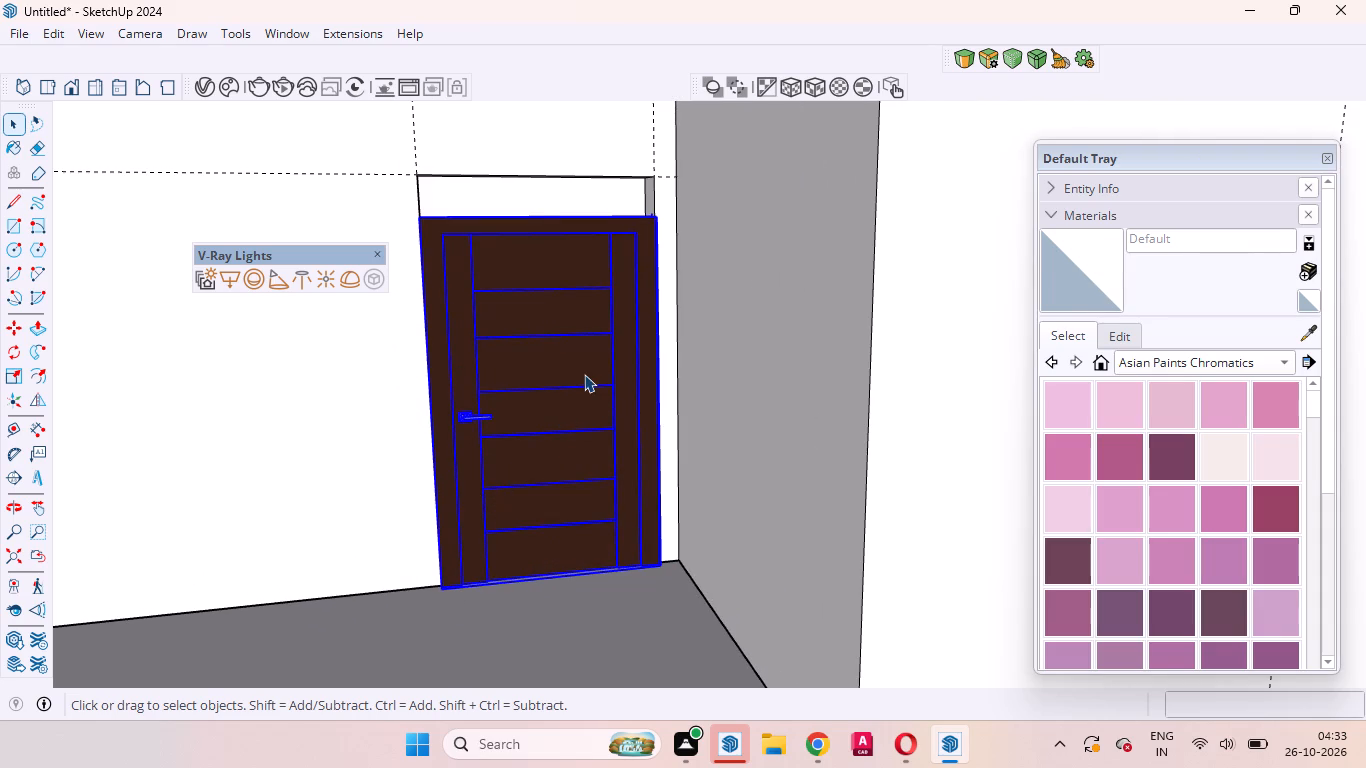
Stretch the door upward along the blue axis by a factor of 1.11 to reach the doorway's top edge.
{"action": "key", "text": "s"}
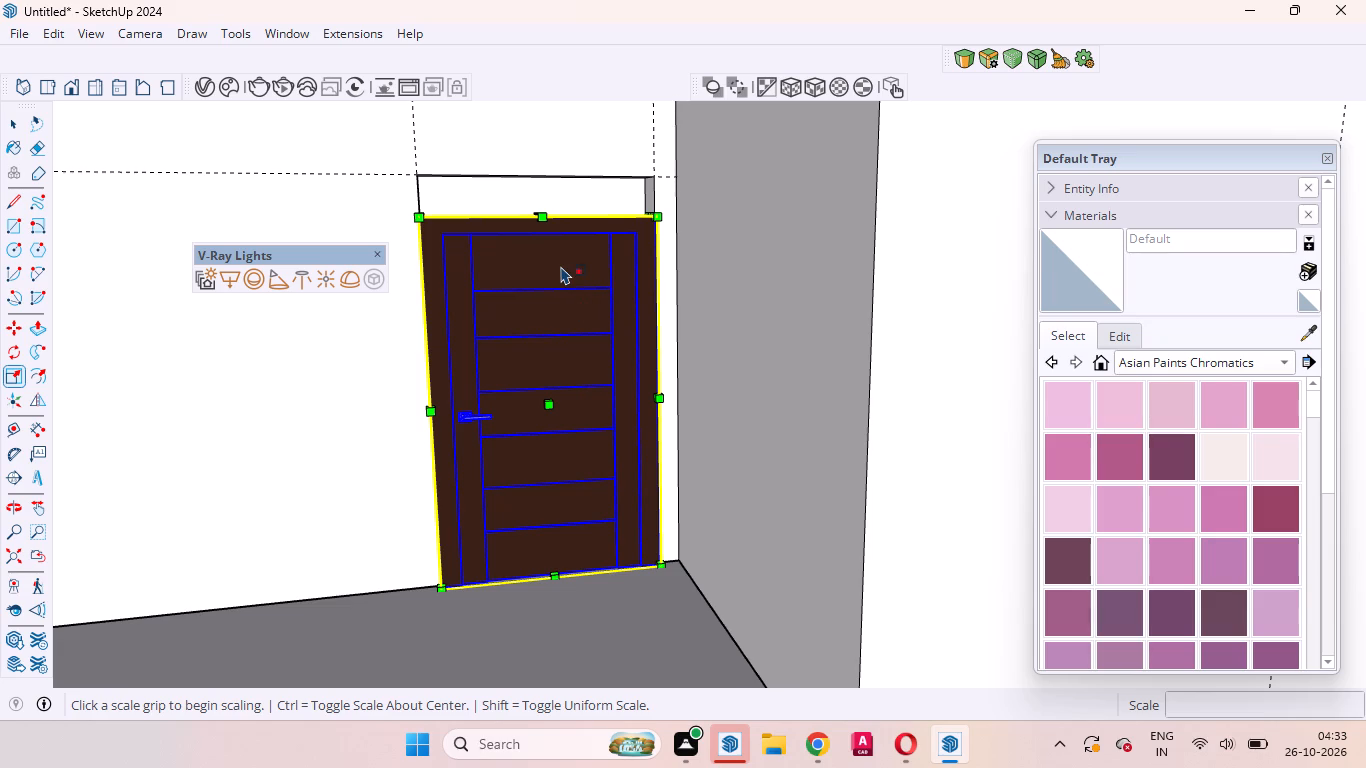
{"action": "scroll", "coordinate": [537, 216], "scroll_direction": "up", "scroll_amount": 12}
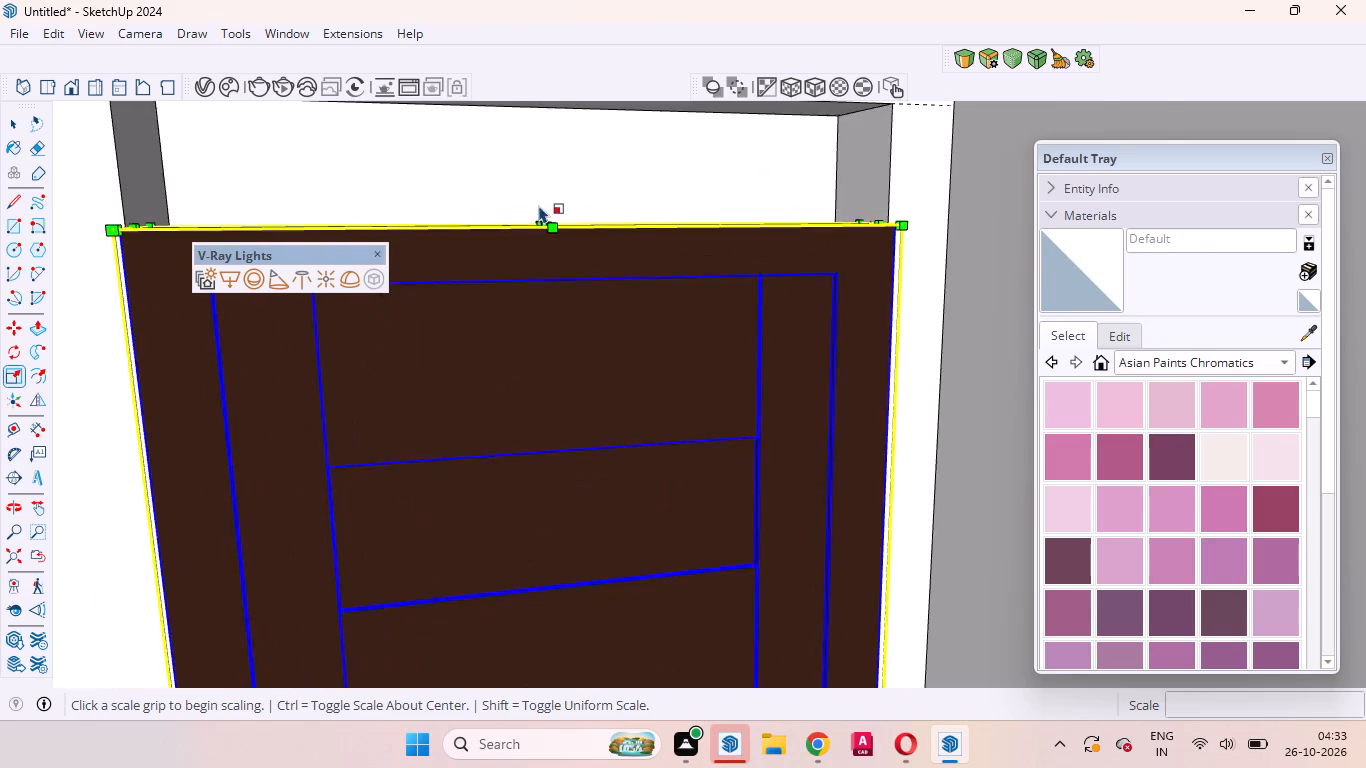
{"action": "scroll", "coordinate": [539, 205], "scroll_direction": "up", "scroll_amount": 3}
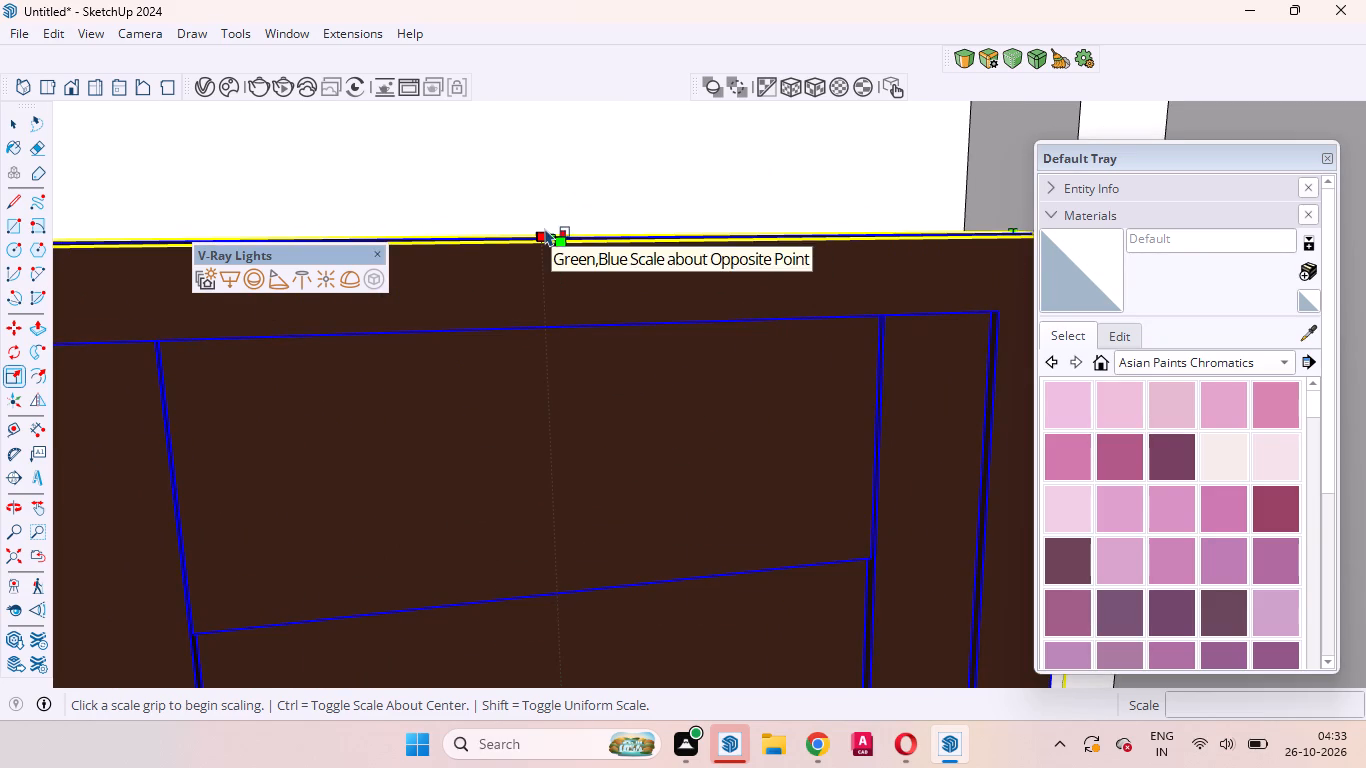
{"action": "left_click", "coordinate": [550, 231]}
{"action": "scroll", "coordinate": [544, 237], "scroll_direction": "down", "scroll_amount": 9}
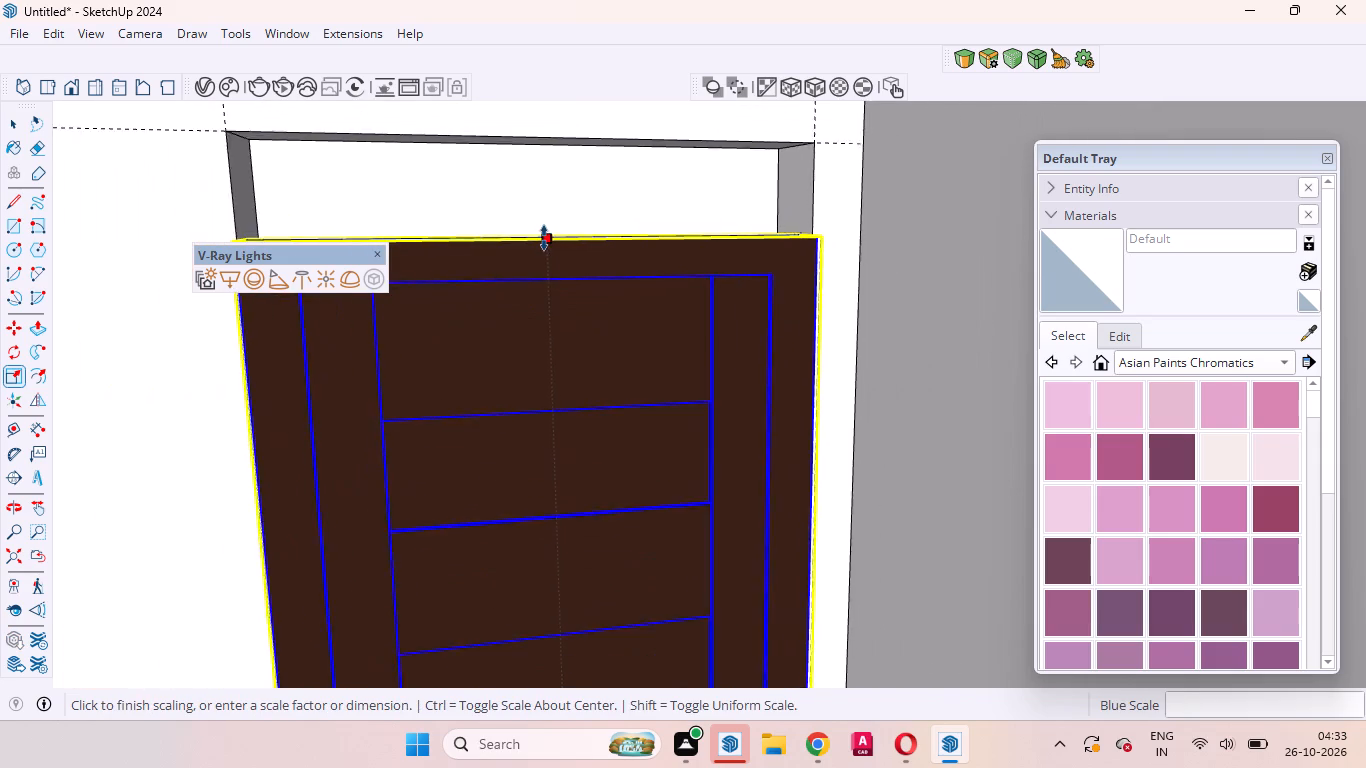
{"action": "scroll", "coordinate": [544, 238], "scroll_direction": "down", "scroll_amount": 3}
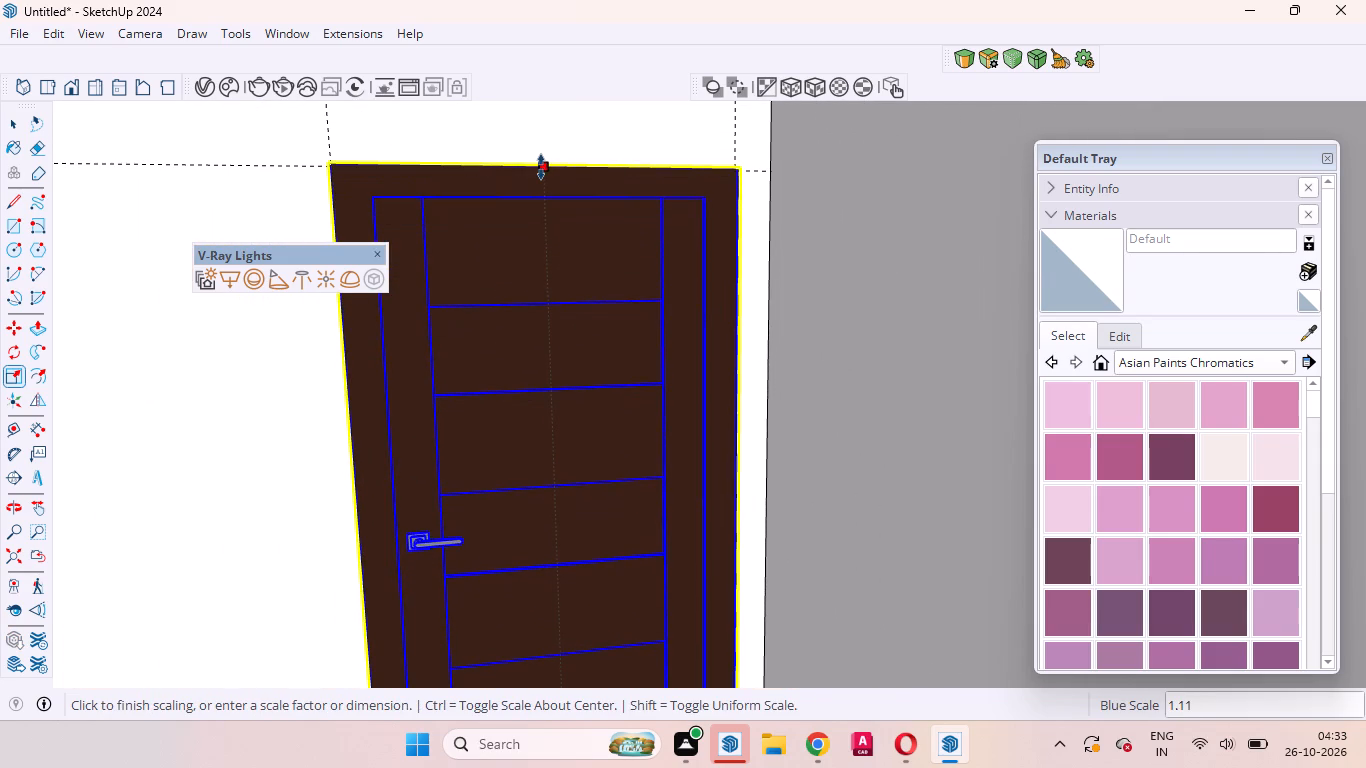
{"action": "left_click", "coordinate": [541, 167]}
{"action": "scroll", "coordinate": [530, 336], "scroll_direction": "down", "scroll_amount": 10}
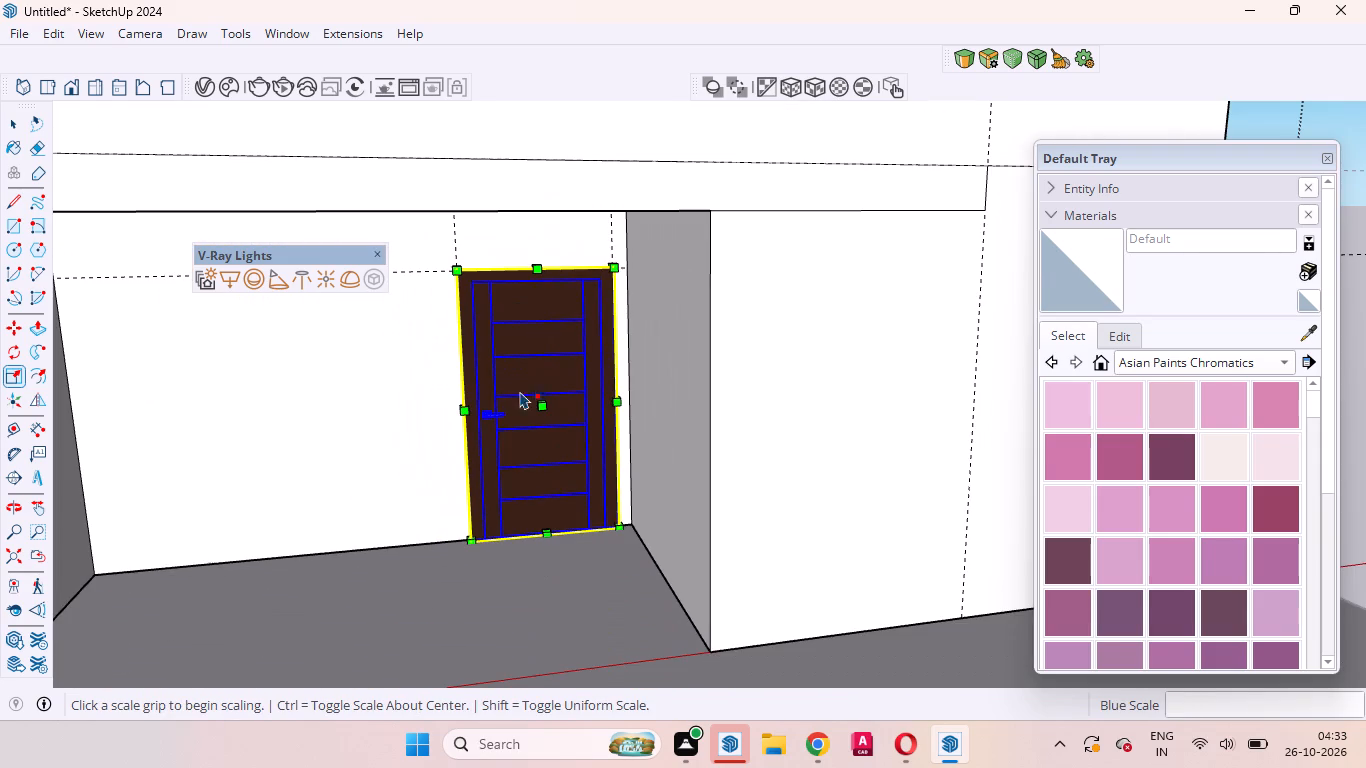
{"action": "key", "text": "space"}
Move the door about 1 3/8" back so its frame's front bottom-left corner meets the doorway's front bottom-left corner.
{"action": "scroll", "coordinate": [478, 548], "scroll_direction": "up", "scroll_amount": 10}
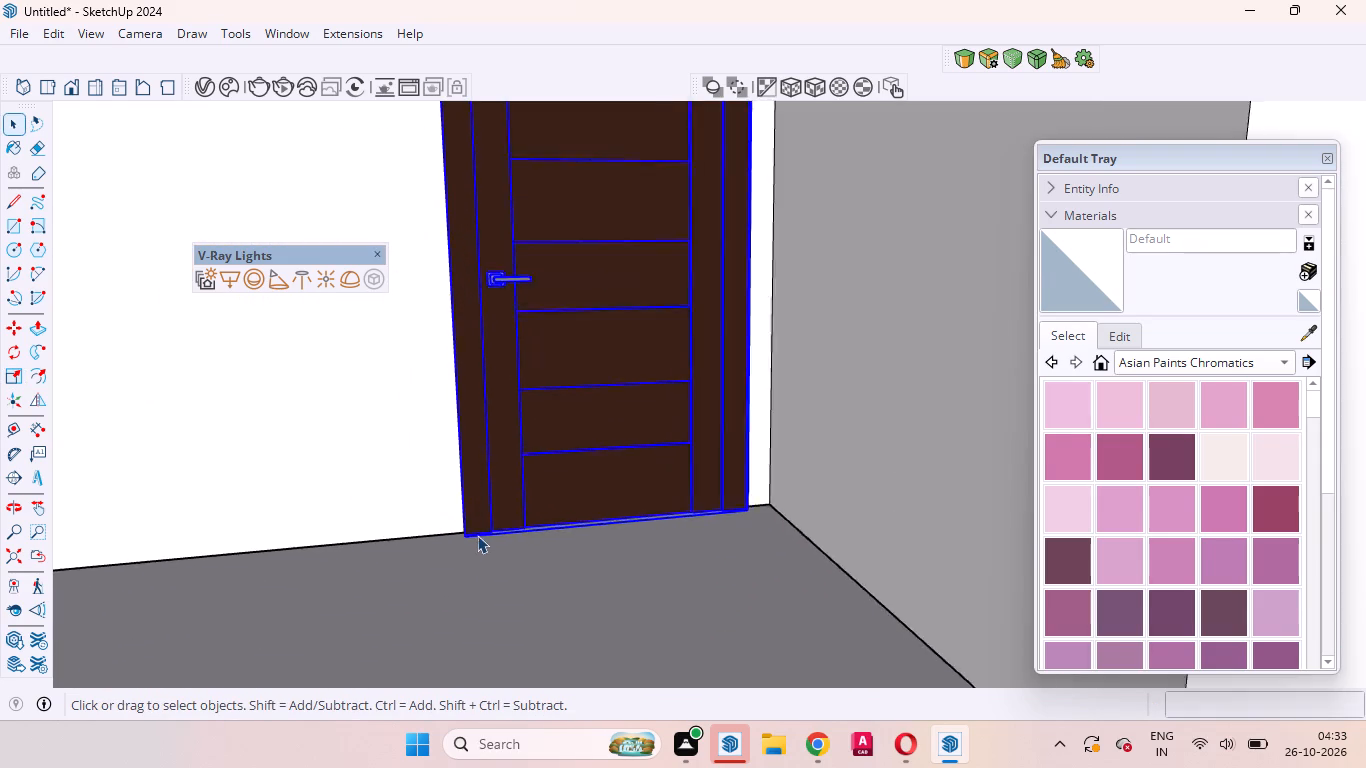
{"action": "scroll", "coordinate": [477, 535], "scroll_direction": "up", "scroll_amount": 16}
{"action": "middle_click_drag", "start_coordinate": [434, 537], "coordinate": [652, 581]}
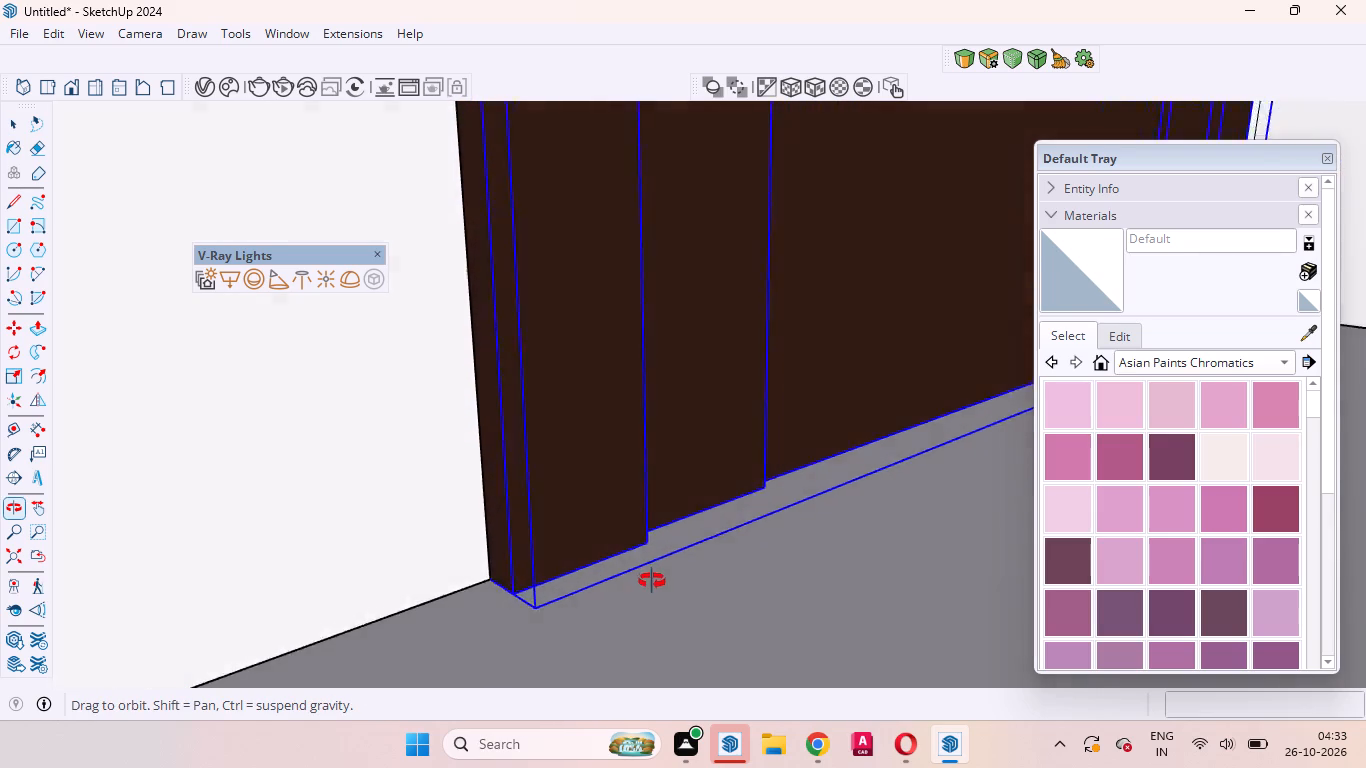
{"action": "middle_click_drag", "start_coordinate": [652, 581], "coordinate": [720, 602]}
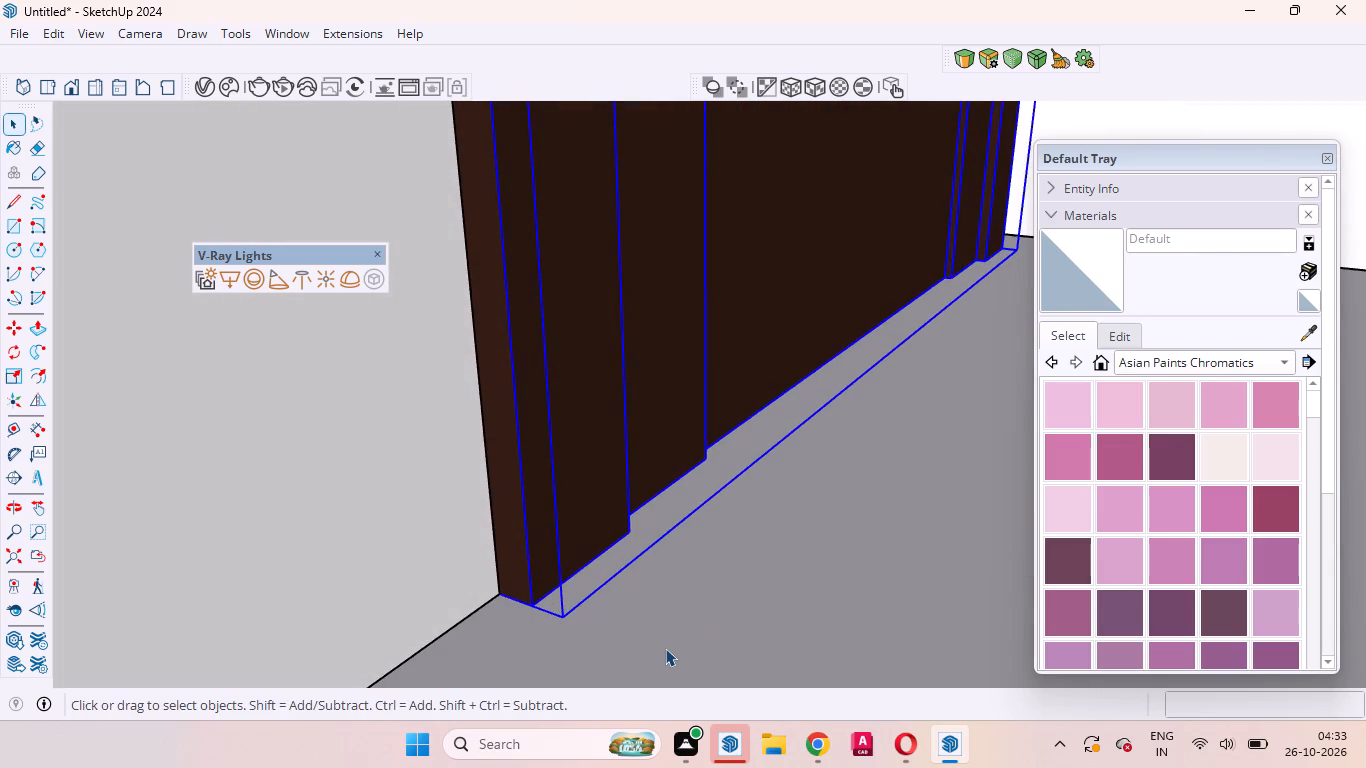
{"action": "key", "text": "m"}
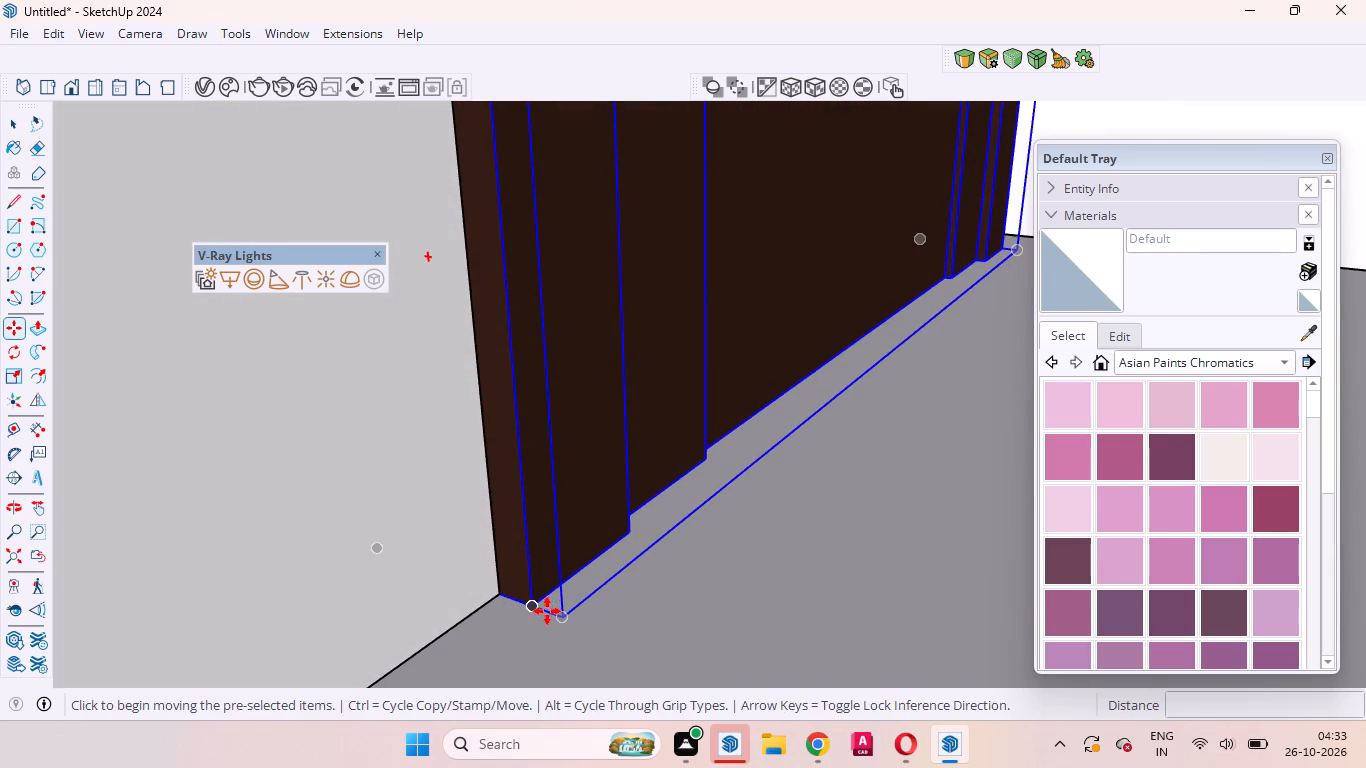
{"action": "left_click", "coordinate": [538, 606]}
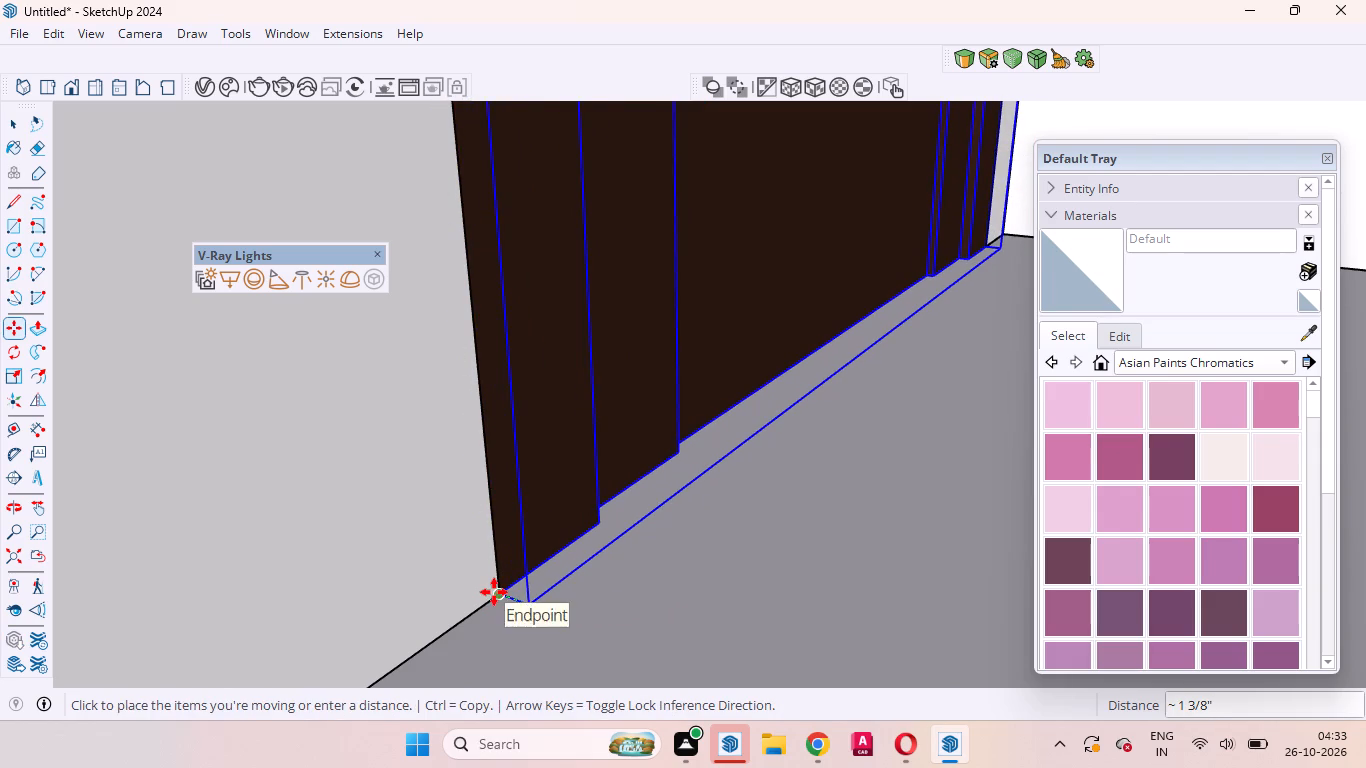
{"action": "left_click", "coordinate": [495, 592]}
{"action": "key", "text": "space"}
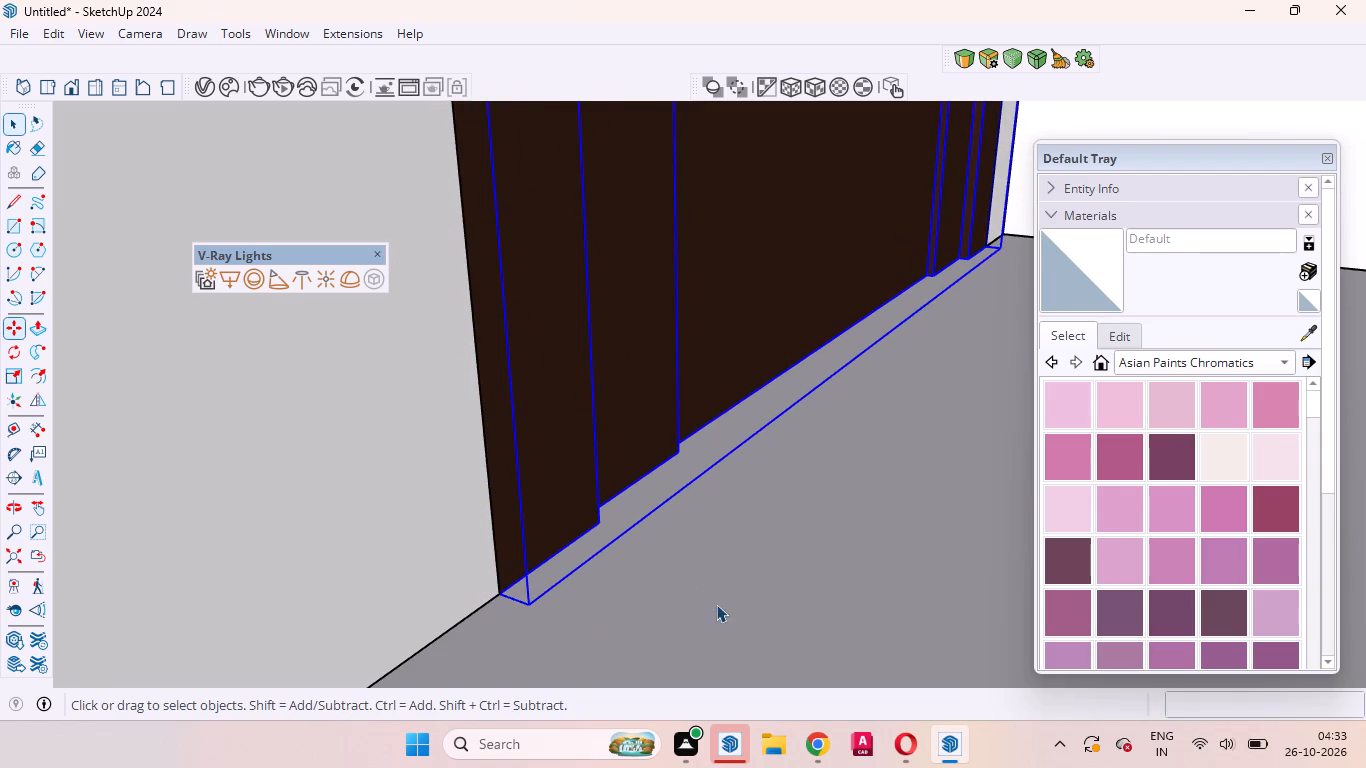
{"action": "scroll", "coordinate": [604, 614], "scroll_direction": "down", "scroll_amount": 3}
{"action": "middle_click_drag", "start_coordinate": [604, 614], "coordinate": [469, 574]}
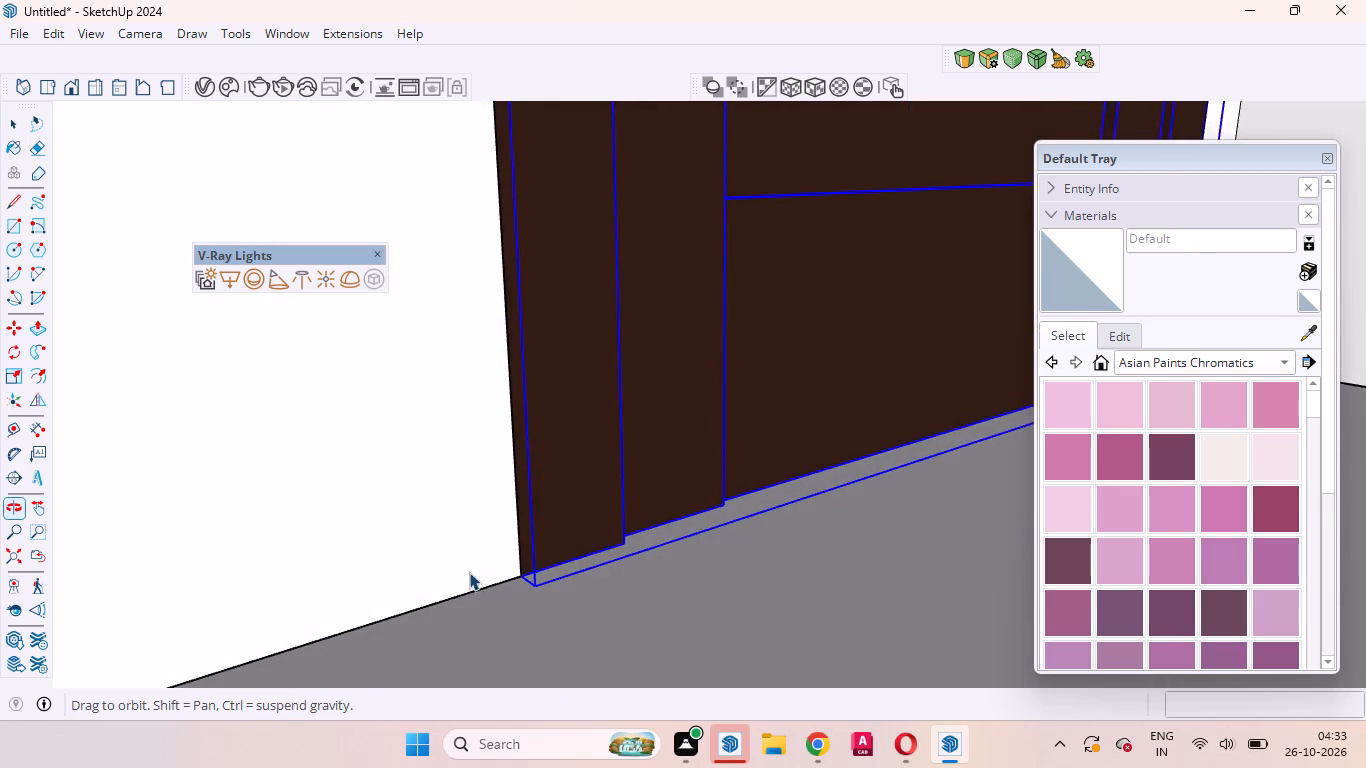
{"action": "scroll", "coordinate": [473, 572], "scroll_direction": "down", "scroll_amount": 14}
{"action": "middle_click_drag", "start_coordinate": [501, 583], "coordinate": [417, 577]}
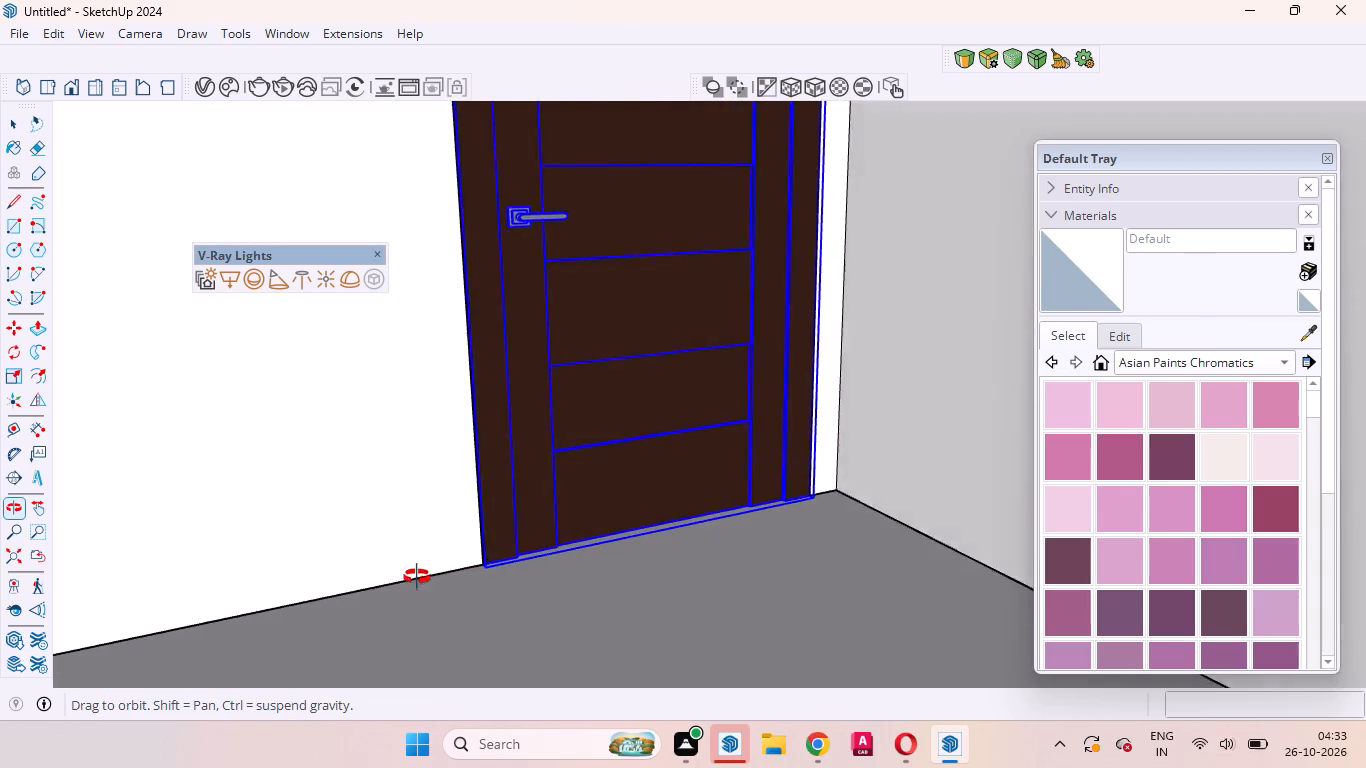
Examine how the moved door sits in the doorway along its base, jambs and top edge, close up and within the recessed bay.
{"action": "middle_click_drag", "start_coordinate": [417, 577], "coordinate": [358, 574]}
{"action": "scroll", "coordinate": [602, 580], "scroll_direction": "down", "scroll_amount": 7}
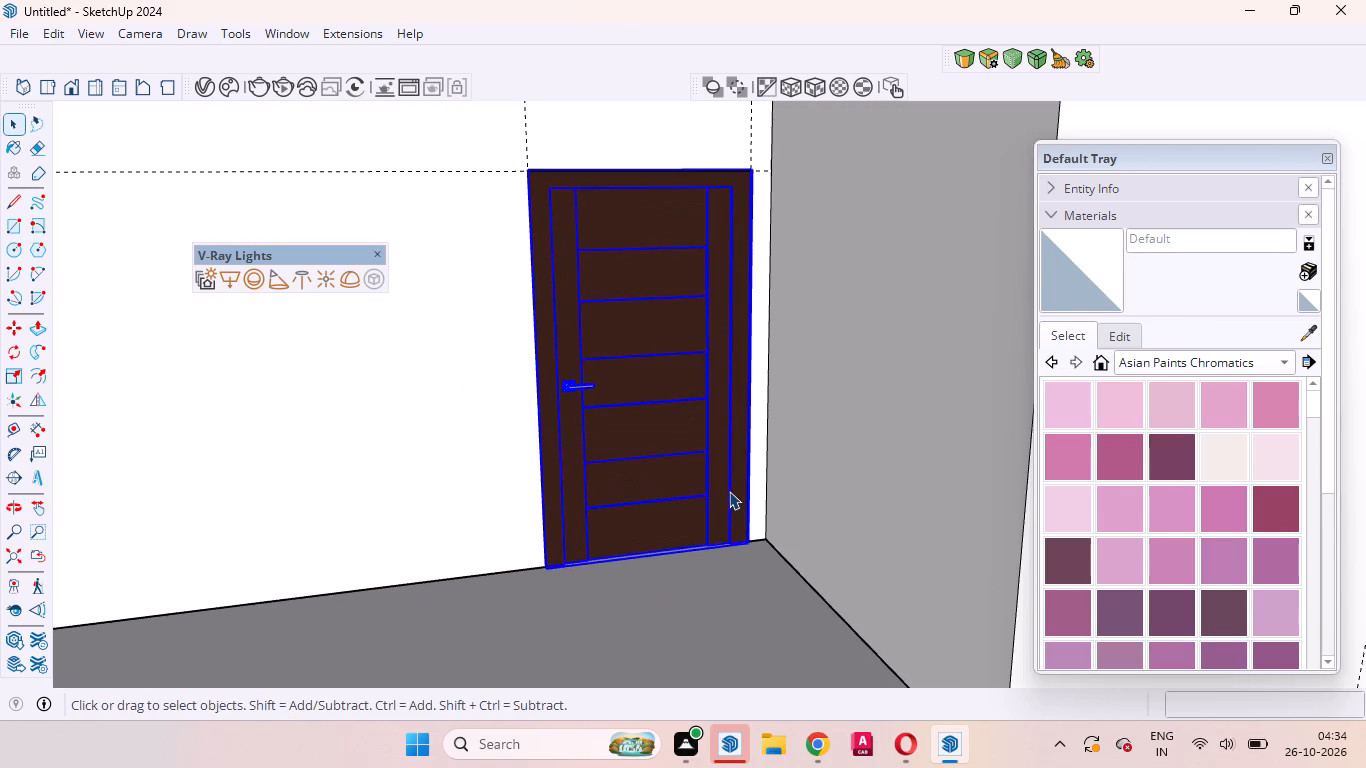
{"action": "scroll", "coordinate": [729, 491], "scroll_direction": "up", "scroll_amount": 11}
{"action": "scroll", "coordinate": [740, 497], "scroll_direction": "down", "scroll_amount": 1}
{"action": "scroll", "coordinate": [740, 500], "scroll_direction": "up", "scroll_amount": 6}
{"action": "middle_click_drag", "start_coordinate": [797, 571], "coordinate": [651, 531]}
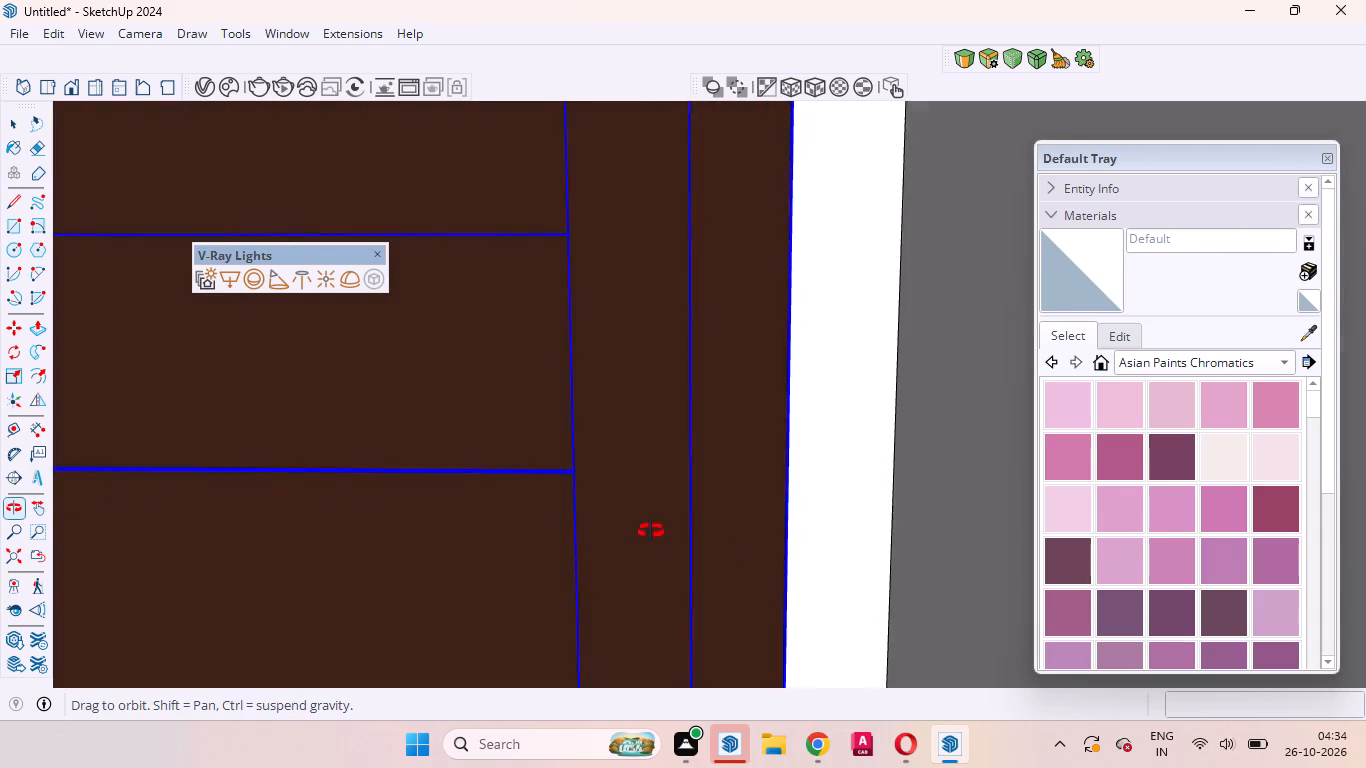
{"action": "middle_click_drag", "start_coordinate": [651, 531], "coordinate": [672, 530]}
{"action": "scroll", "coordinate": [660, 524], "scroll_direction": "up", "scroll_amount": 2}
{"action": "scroll", "coordinate": [707, 529], "scroll_direction": "down", "scroll_amount": 10}
{"action": "scroll", "coordinate": [852, 454], "scroll_direction": "down", "scroll_amount": 4}
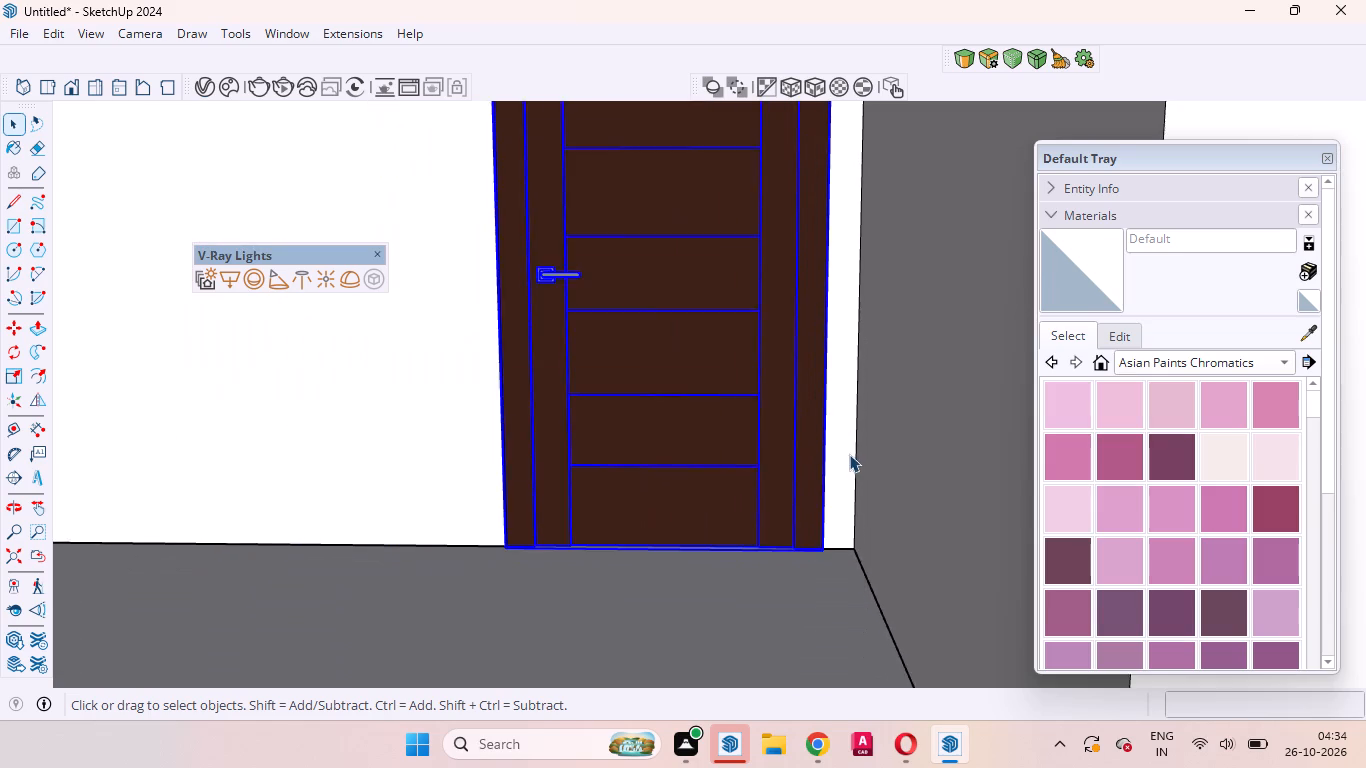
{"action": "scroll", "coordinate": [849, 454], "scroll_direction": "down", "scroll_amount": 2}
{"action": "scroll", "coordinate": [614, 506], "scroll_direction": "down", "scroll_amount": 5}
{"action": "middle_click_drag", "start_coordinate": [579, 525], "coordinate": [627, 517]}
{"action": "scroll", "coordinate": [579, 525], "scroll_direction": "up", "scroll_amount": 1}
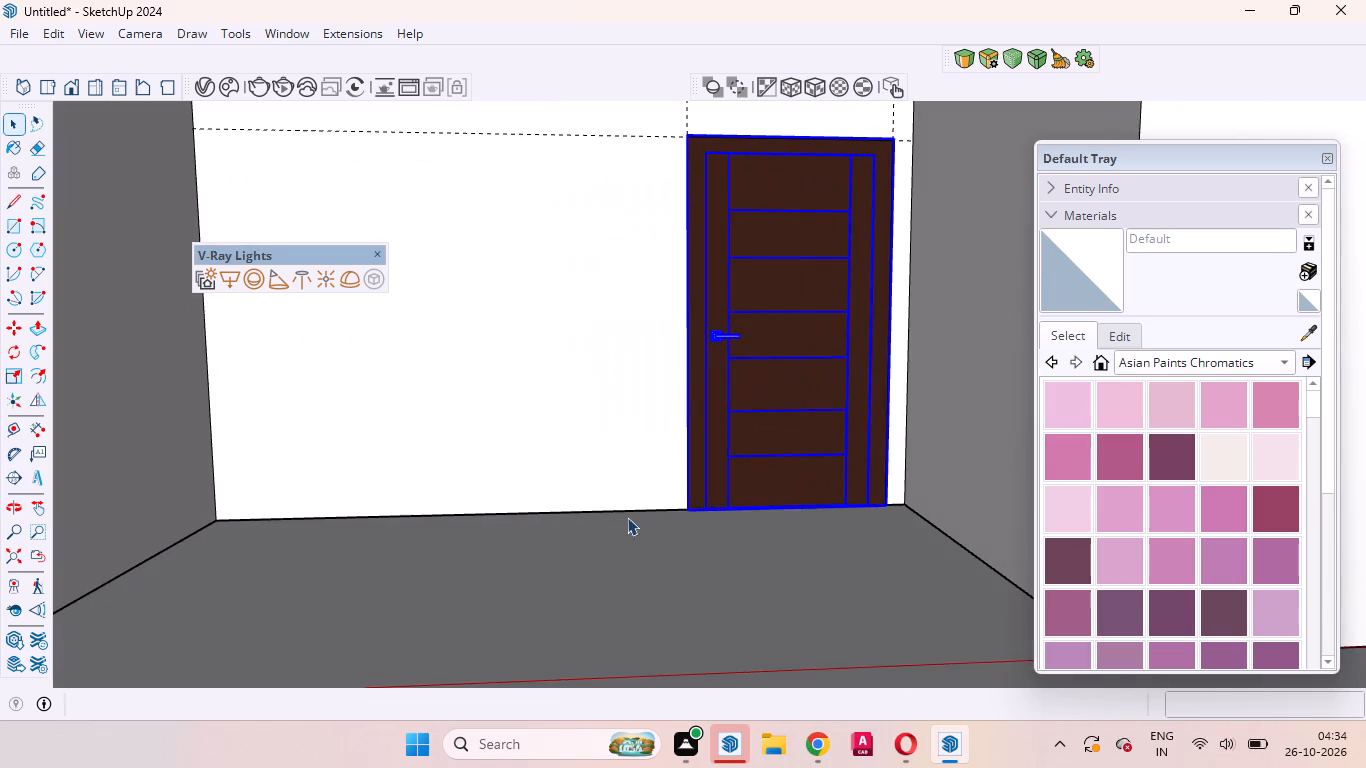
{"action": "scroll", "coordinate": [597, 545], "scroll_direction": "down", "scroll_amount": 7}
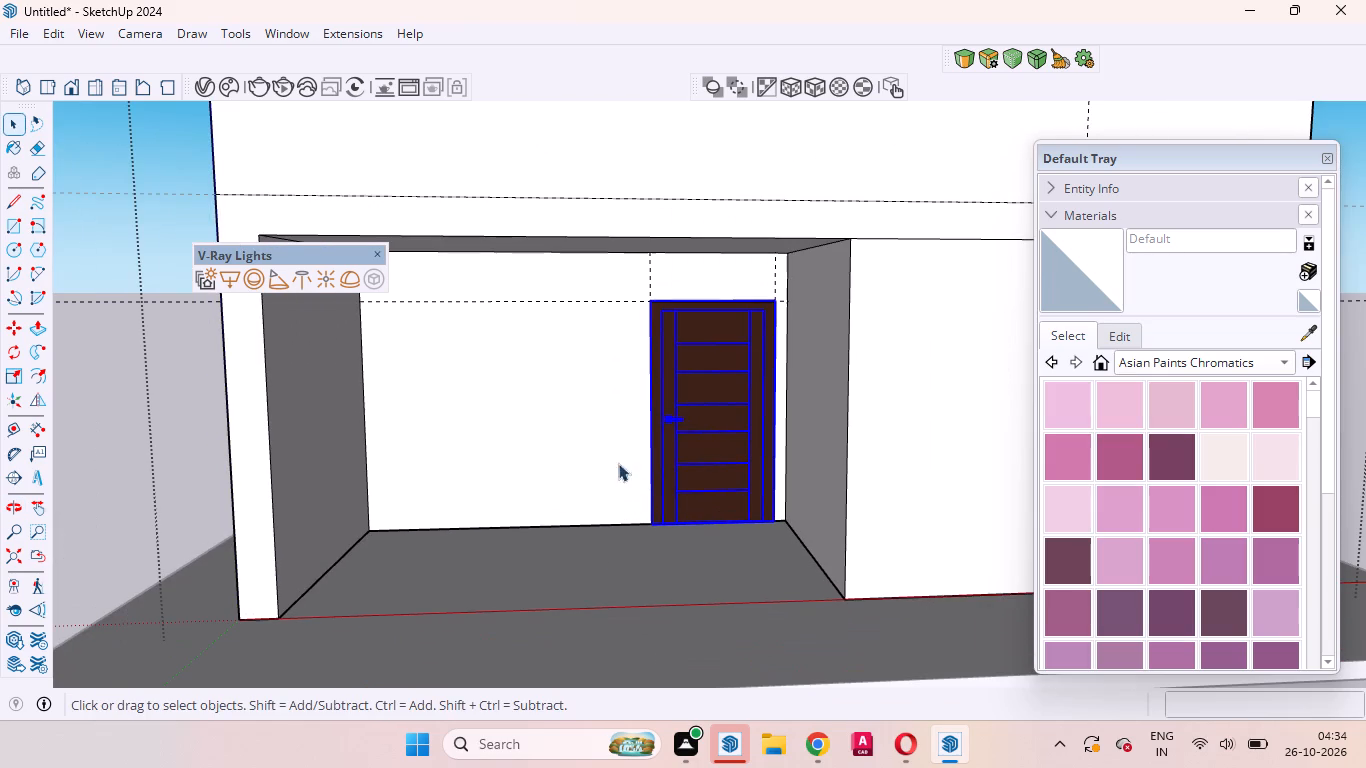
Delete the horizontal guide along the door's top edge and the two vertical guides along its sides.
{"action": "scroll", "coordinate": [625, 273], "scroll_direction": "up", "scroll_amount": 3}
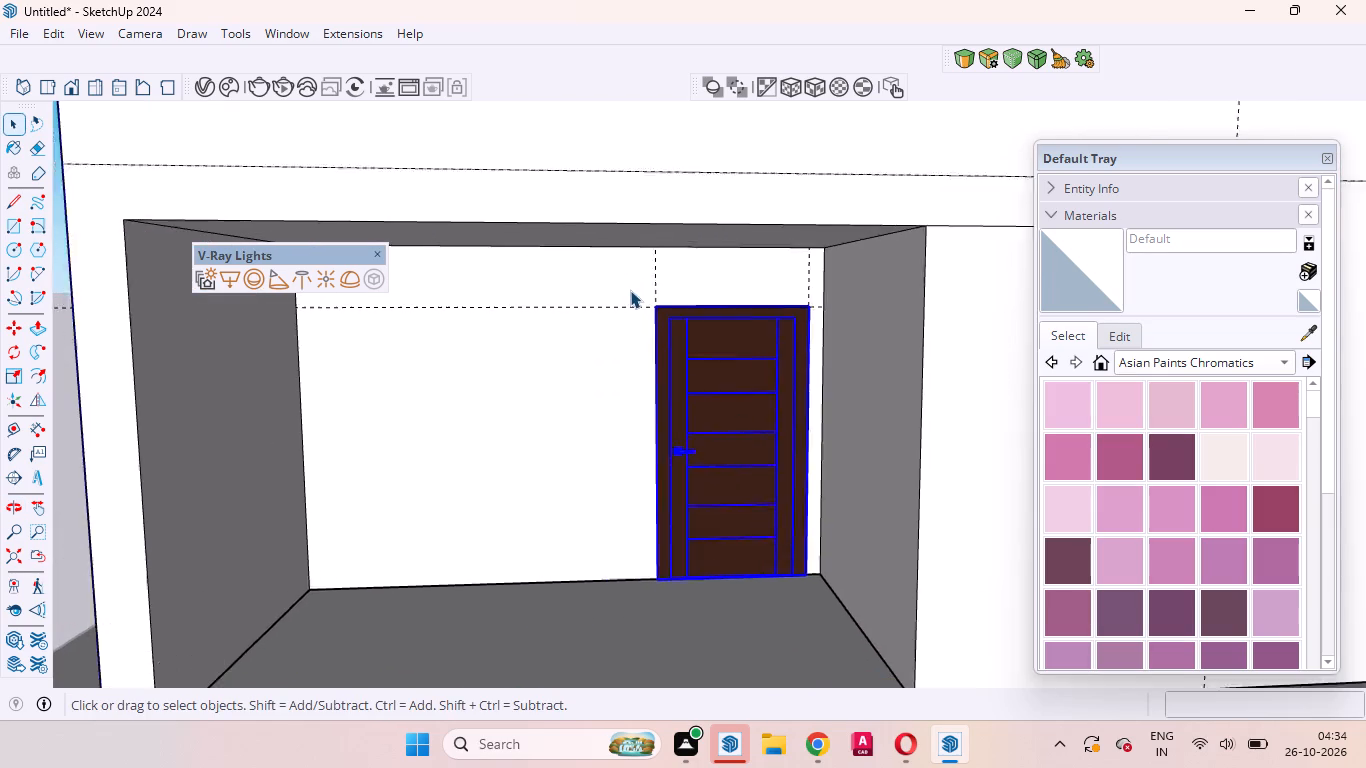
{"action": "scroll", "coordinate": [630, 290], "scroll_direction": "up", "scroll_amount": 6}
{"action": "left_click", "coordinate": [639, 319]}
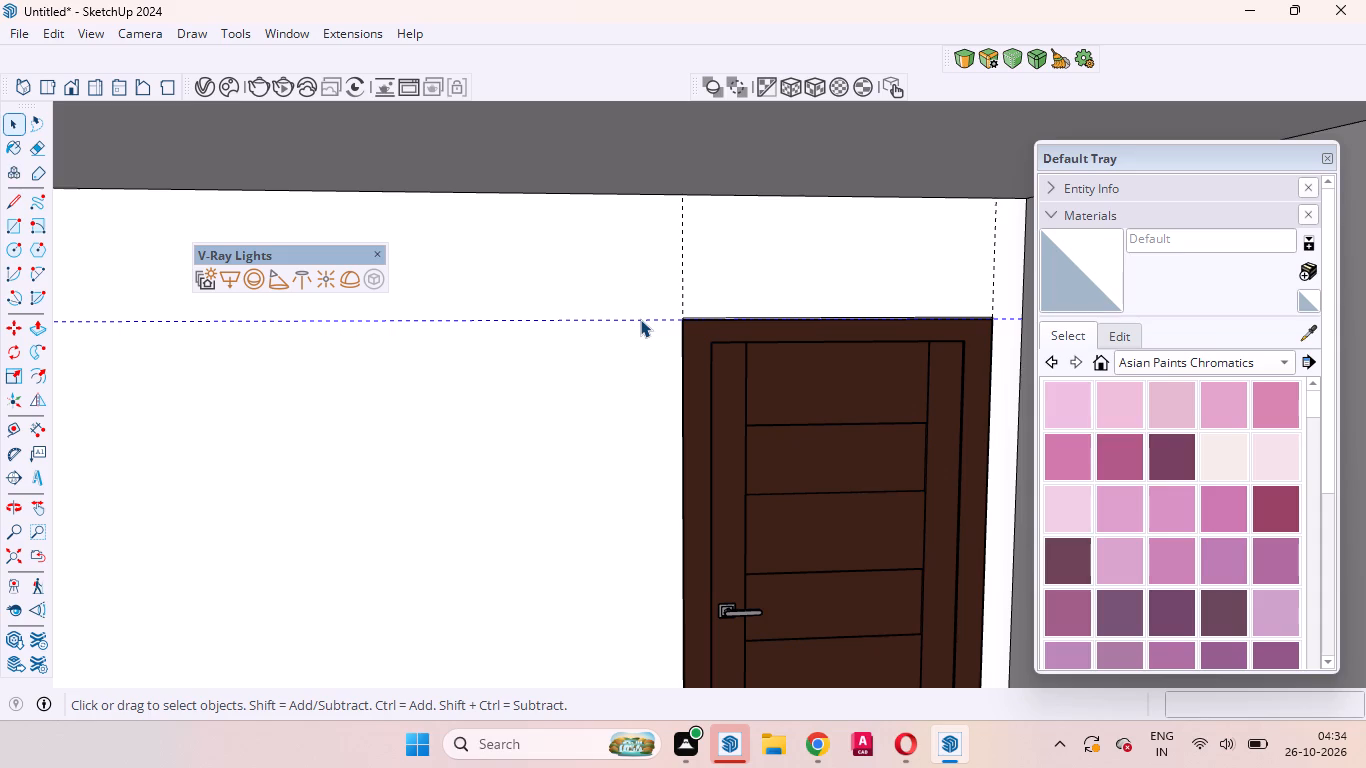
{"action": "key", "text": "Delete"}
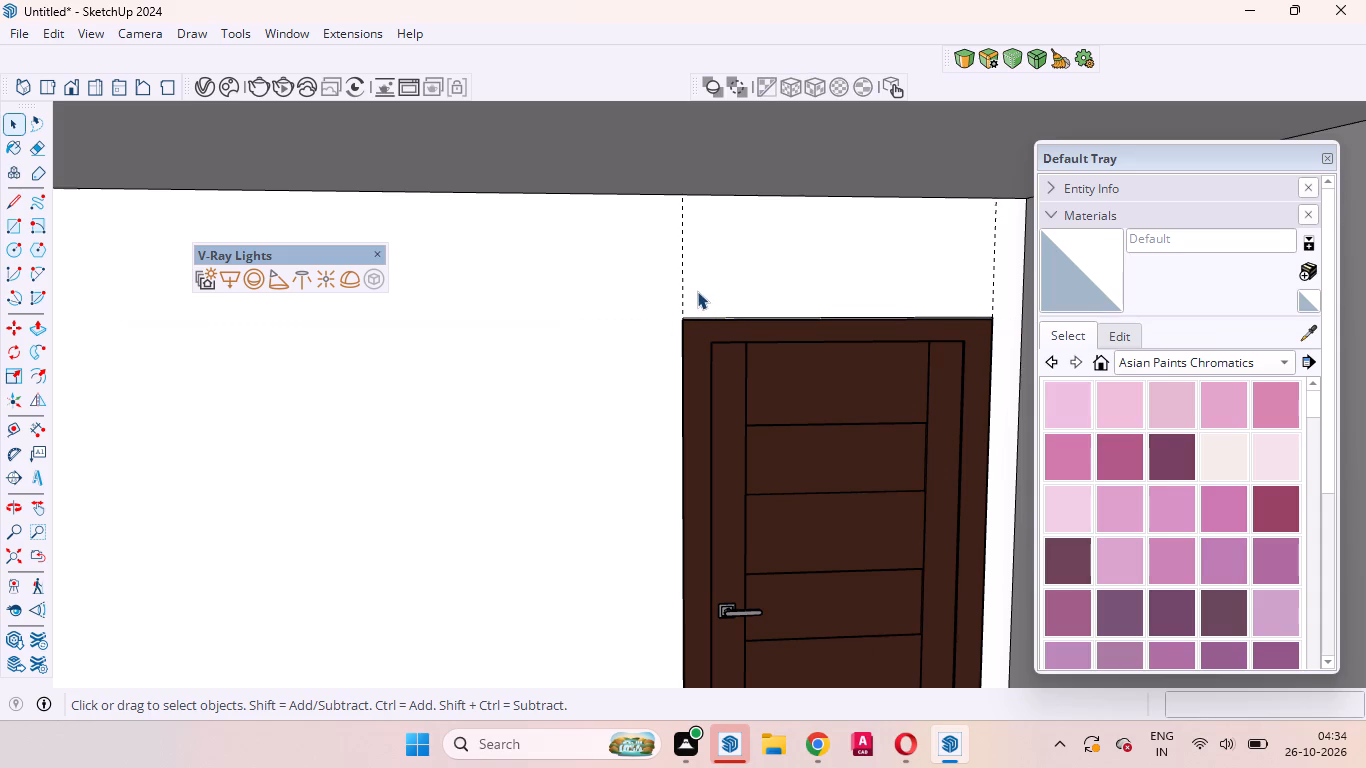
{"action": "left_click", "coordinate": [683, 279]}
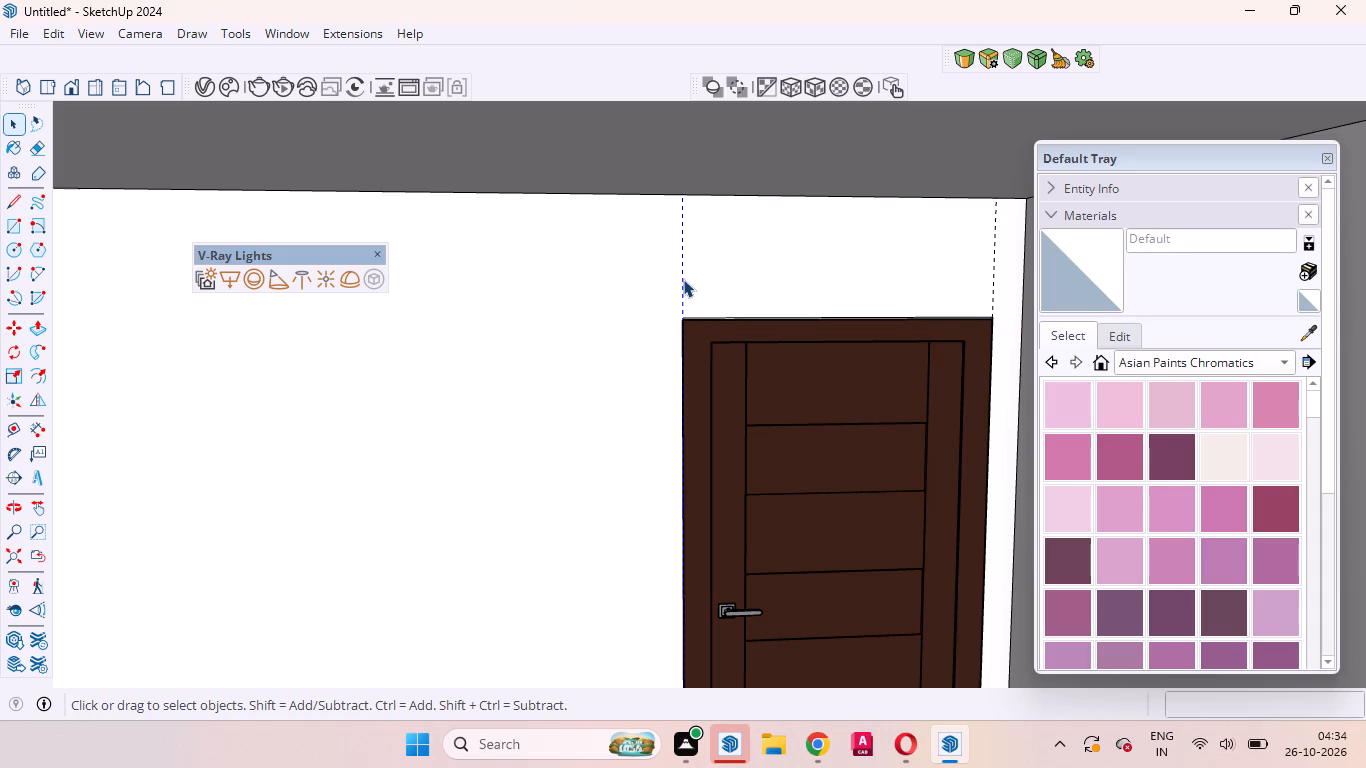
{"action": "key", "text": "Delete"}
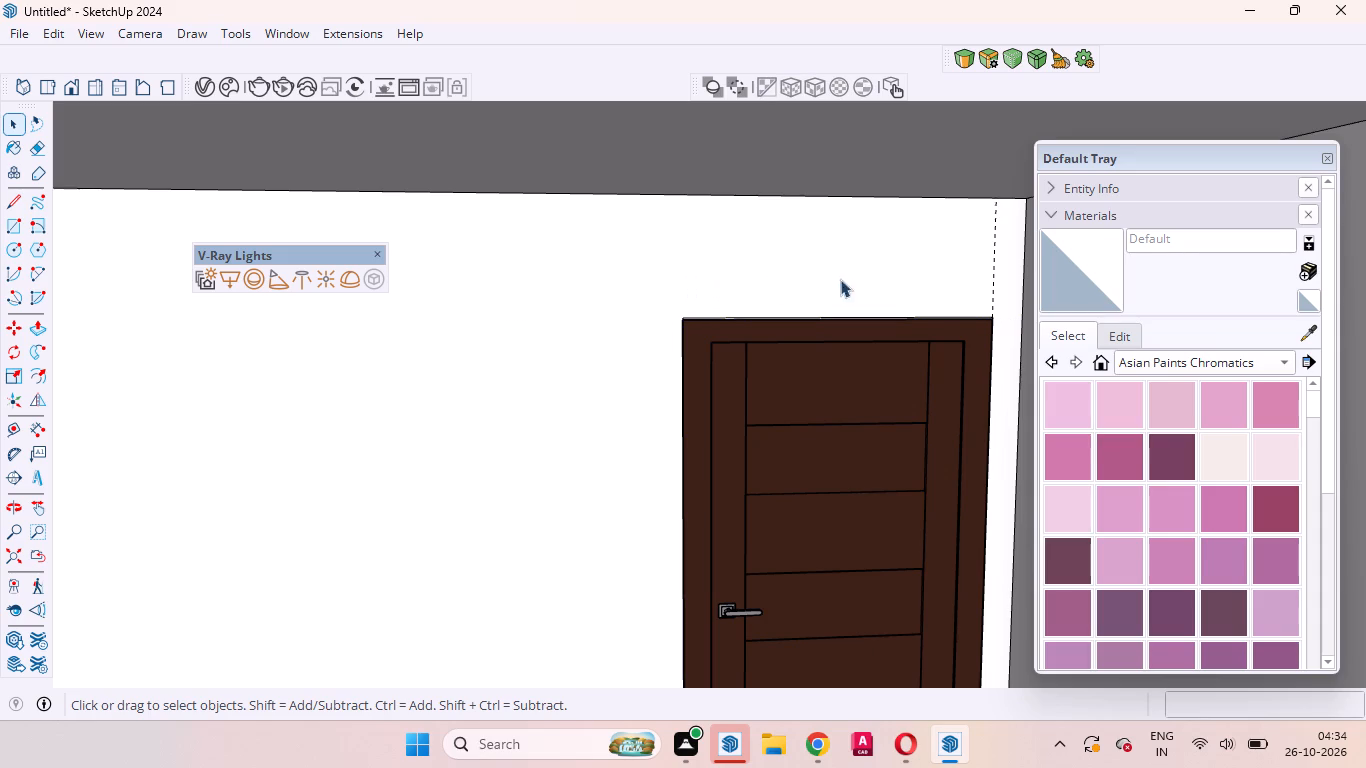
{"action": "left_click", "coordinate": [991, 281]}
{"action": "key", "text": "Delete"}
Delete the vertical guide on the front wall at the right end of the thin band above the recessed bay.
{"action": "scroll", "coordinate": [427, 431], "scroll_direction": "down", "scroll_amount": 11}
{"action": "scroll", "coordinate": [573, 337], "scroll_direction": "down", "scroll_amount": 7}
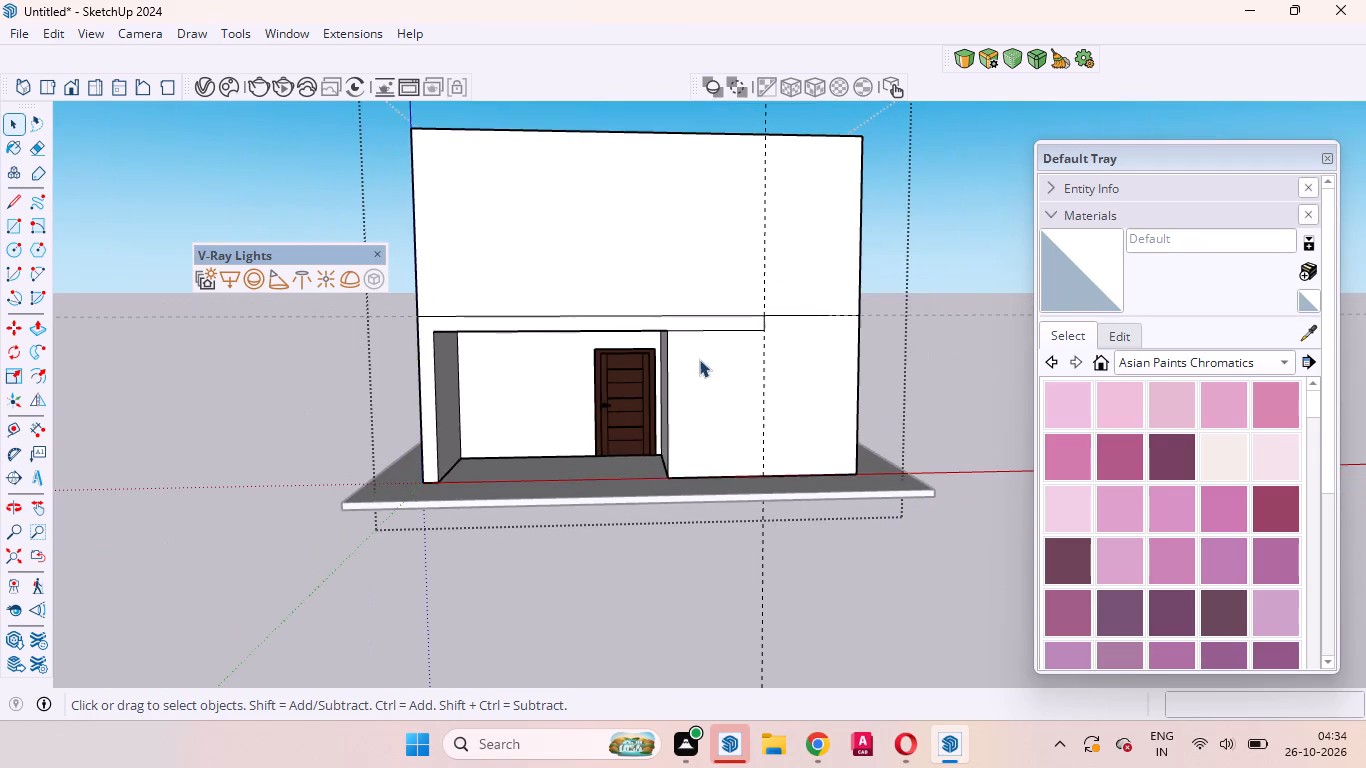
{"action": "scroll", "coordinate": [744, 364], "scroll_direction": "up", "scroll_amount": 5}
{"action": "left_click", "coordinate": [771, 370]}
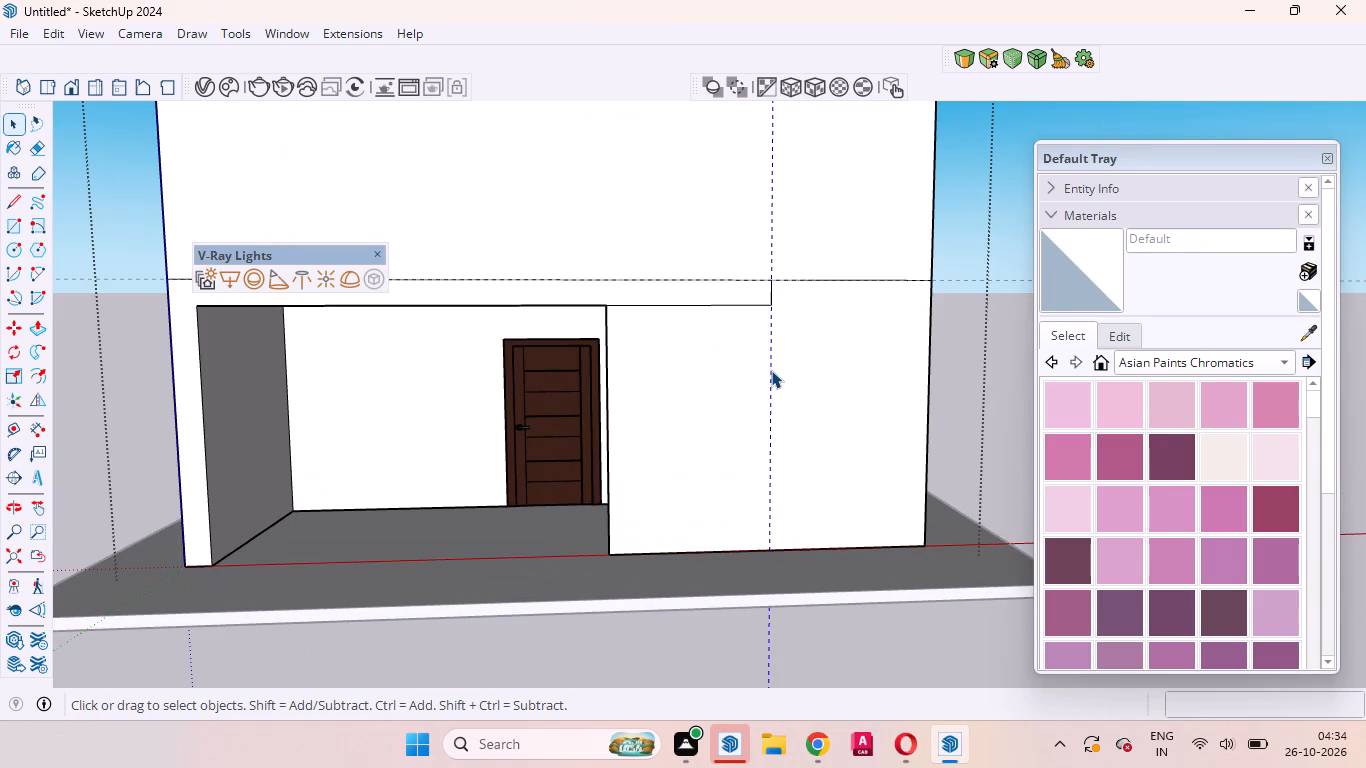
{"action": "key", "text": "Delete"}
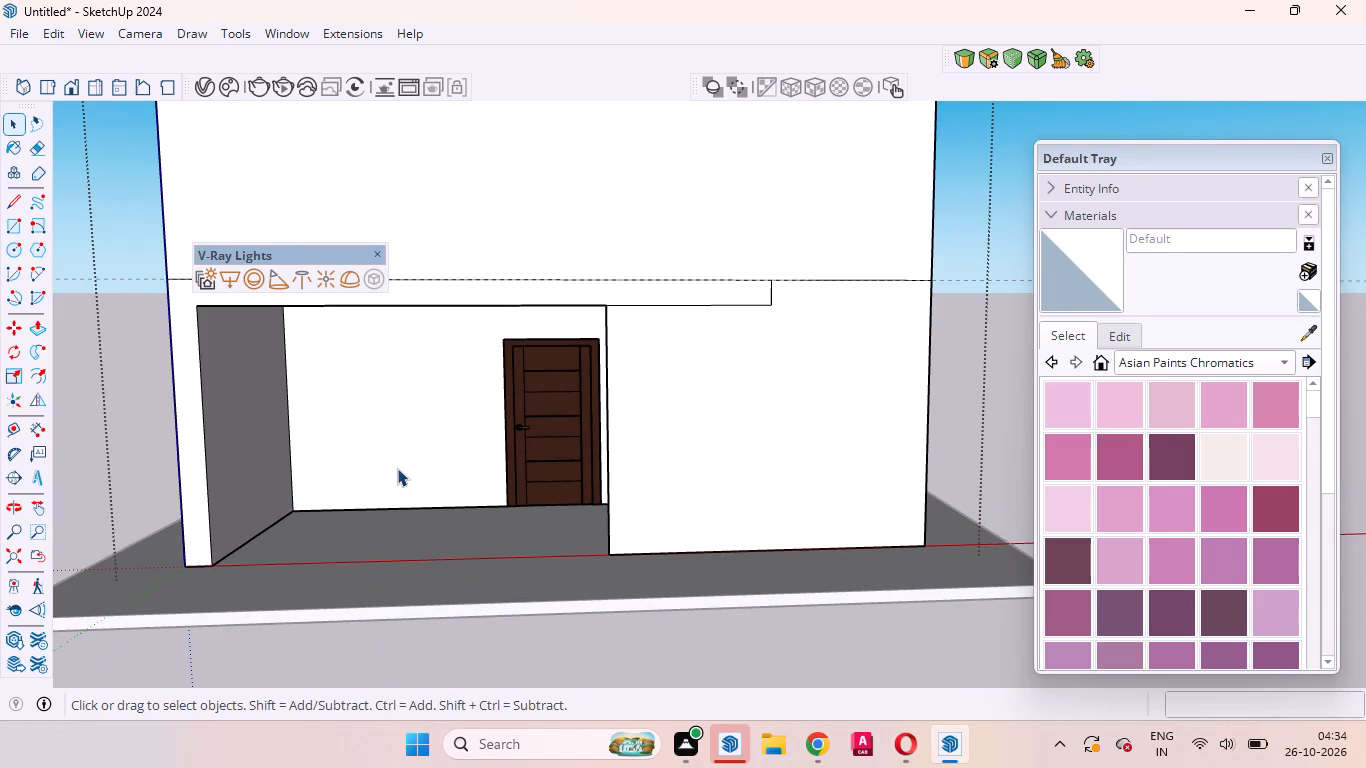
Examine the recessed bay with its fitted door, floor and side walls from the front and from slightly above.
{"action": "scroll", "coordinate": [832, 468], "scroll_direction": "down", "scroll_amount": 6}
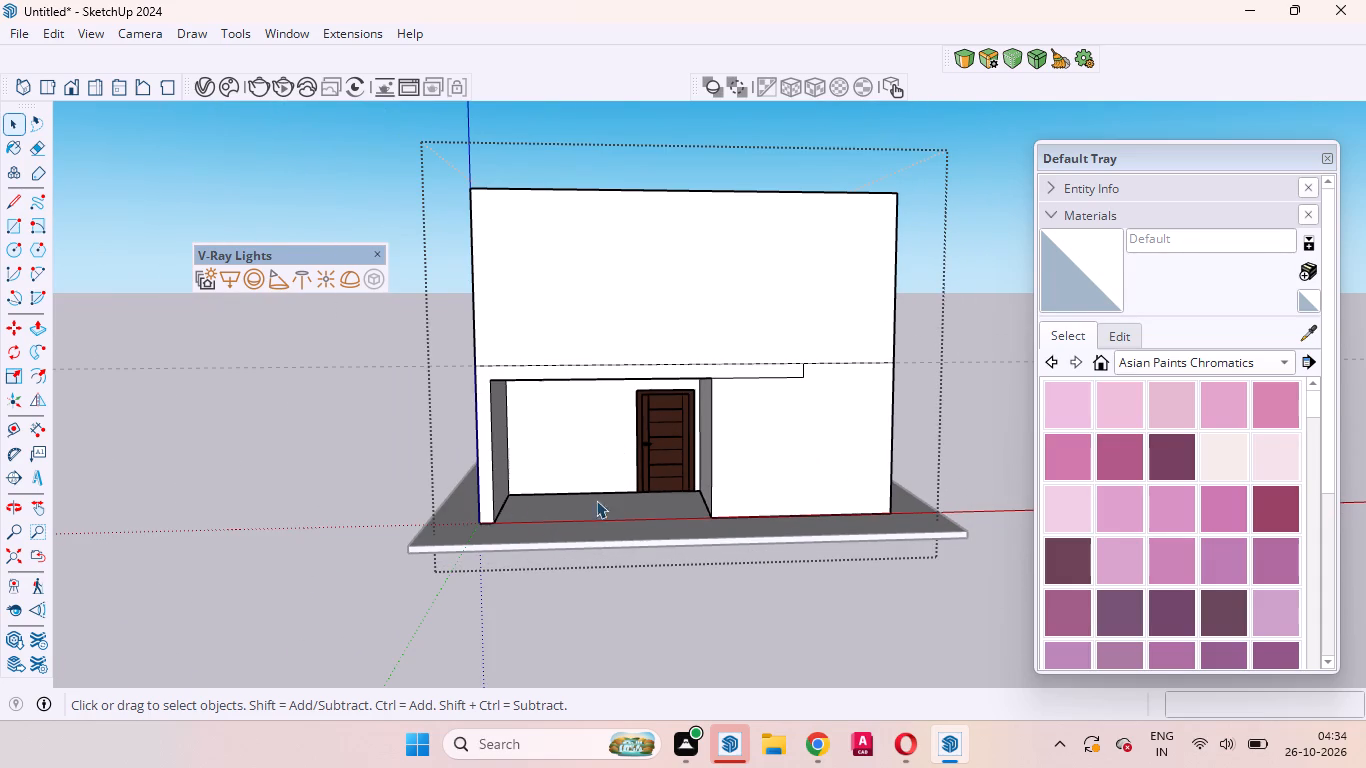
{"action": "scroll", "coordinate": [605, 507], "scroll_direction": "up", "scroll_amount": 5}
{"action": "scroll", "coordinate": [638, 532], "scroll_direction": "down", "scroll_amount": 3}
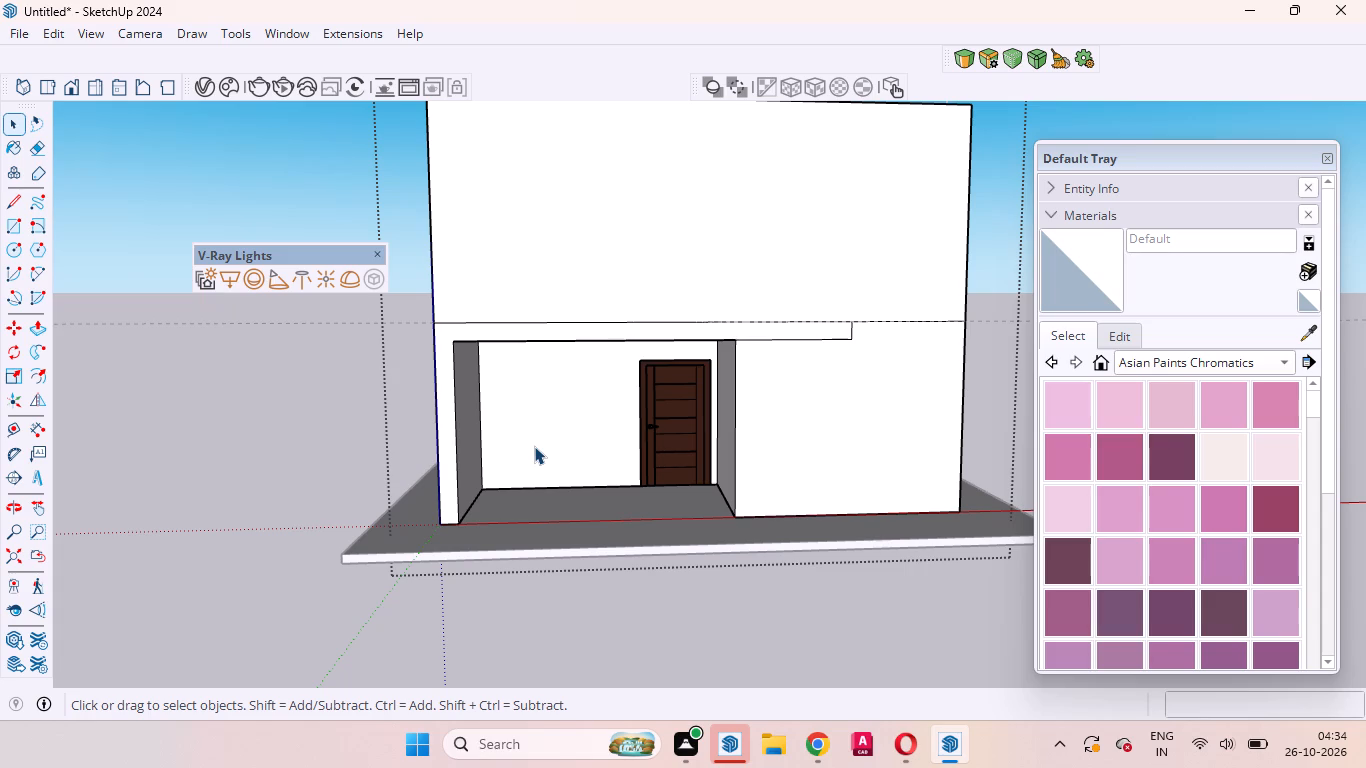
{"action": "scroll", "coordinate": [534, 446], "scroll_direction": "up", "scroll_amount": 1}
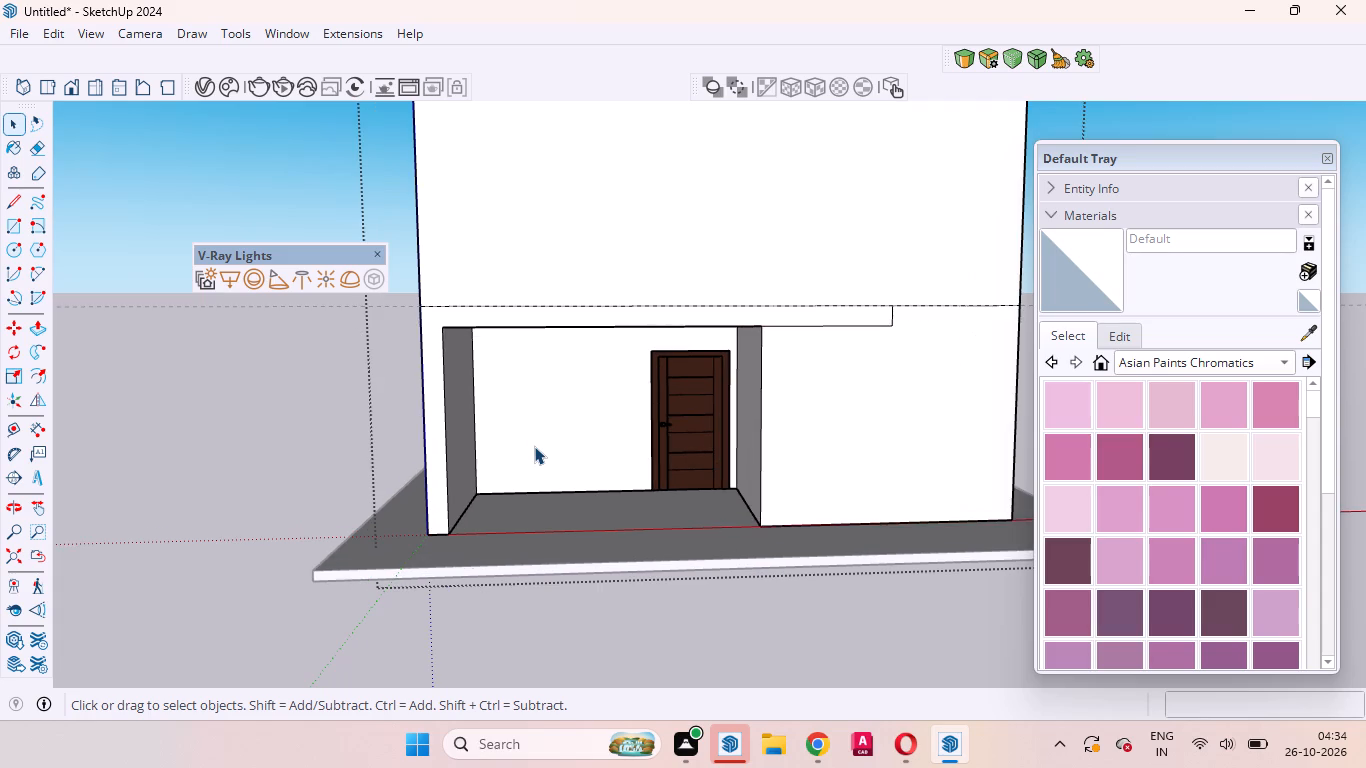
{"action": "scroll", "coordinate": [537, 448], "scroll_direction": "down", "scroll_amount": 5}
{"action": "scroll", "coordinate": [533, 436], "scroll_direction": "up", "scroll_amount": 9}
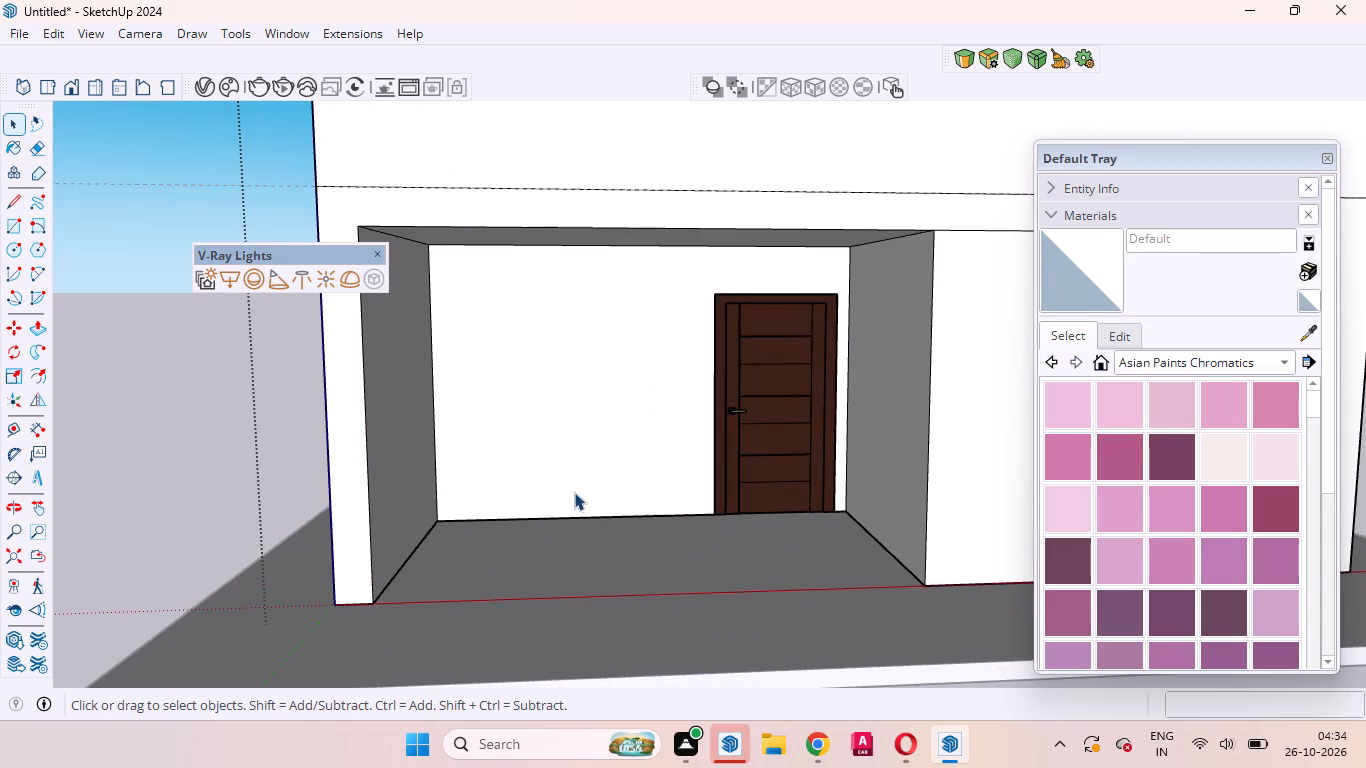
{"action": "middle_click_drag", "start_coordinate": [576, 495], "coordinate": [570, 583]}
{"action": "scroll", "coordinate": [569, 576], "scroll_direction": "up", "scroll_amount": 1}
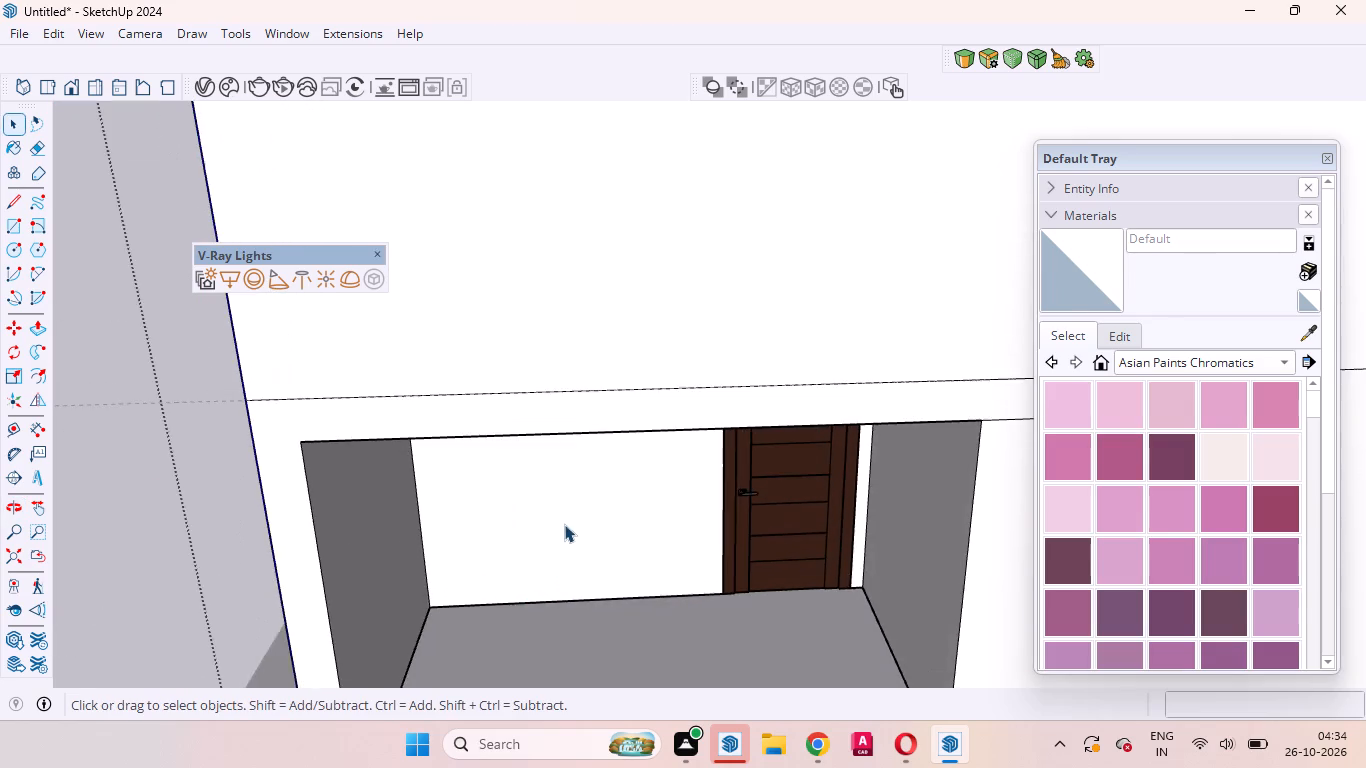
{"action": "scroll", "coordinate": [569, 488], "scroll_direction": "down", "scroll_amount": 9}
{"action": "scroll", "coordinate": [600, 589], "scroll_direction": "up", "scroll_amount": 8}
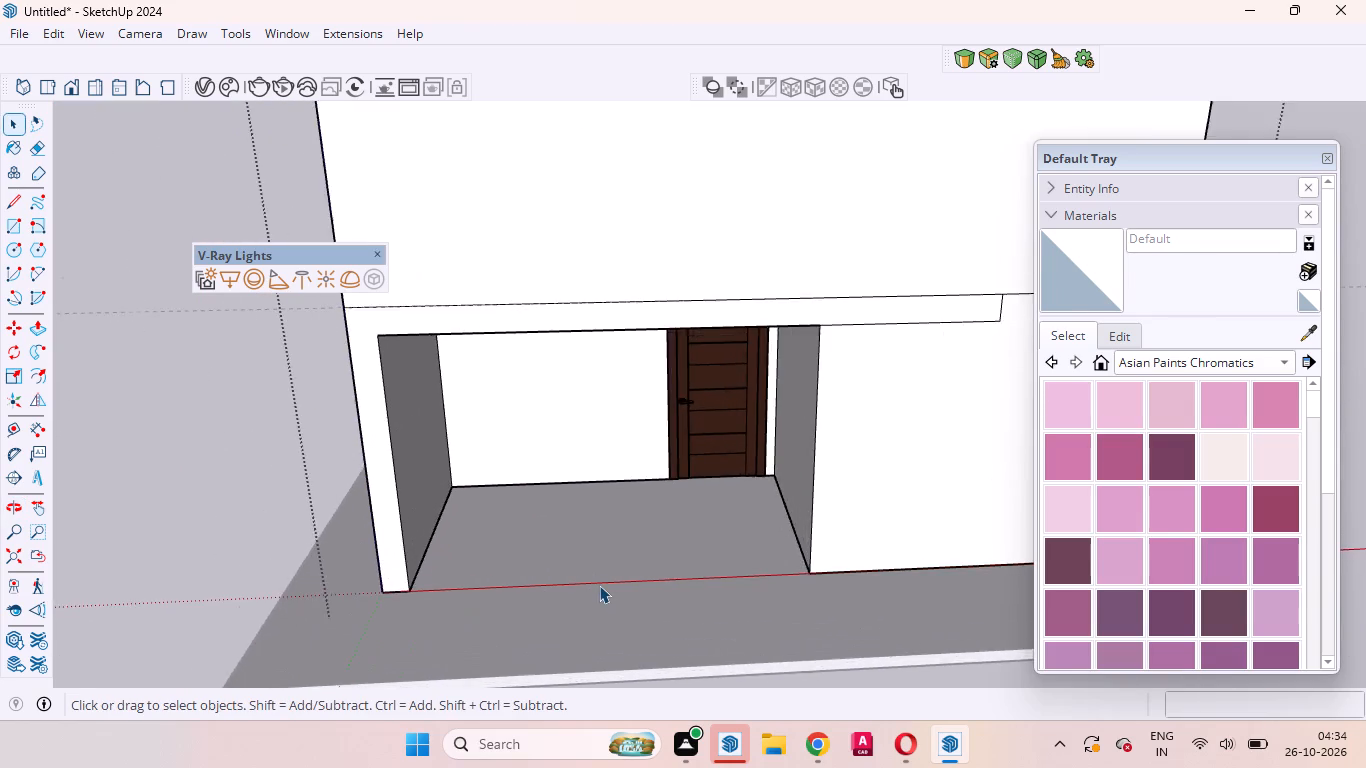
{"action": "scroll", "coordinate": [599, 585], "scroll_direction": "up", "scroll_amount": 3}
{"action": "middle_click_drag", "start_coordinate": [600, 585], "coordinate": [501, 572]}
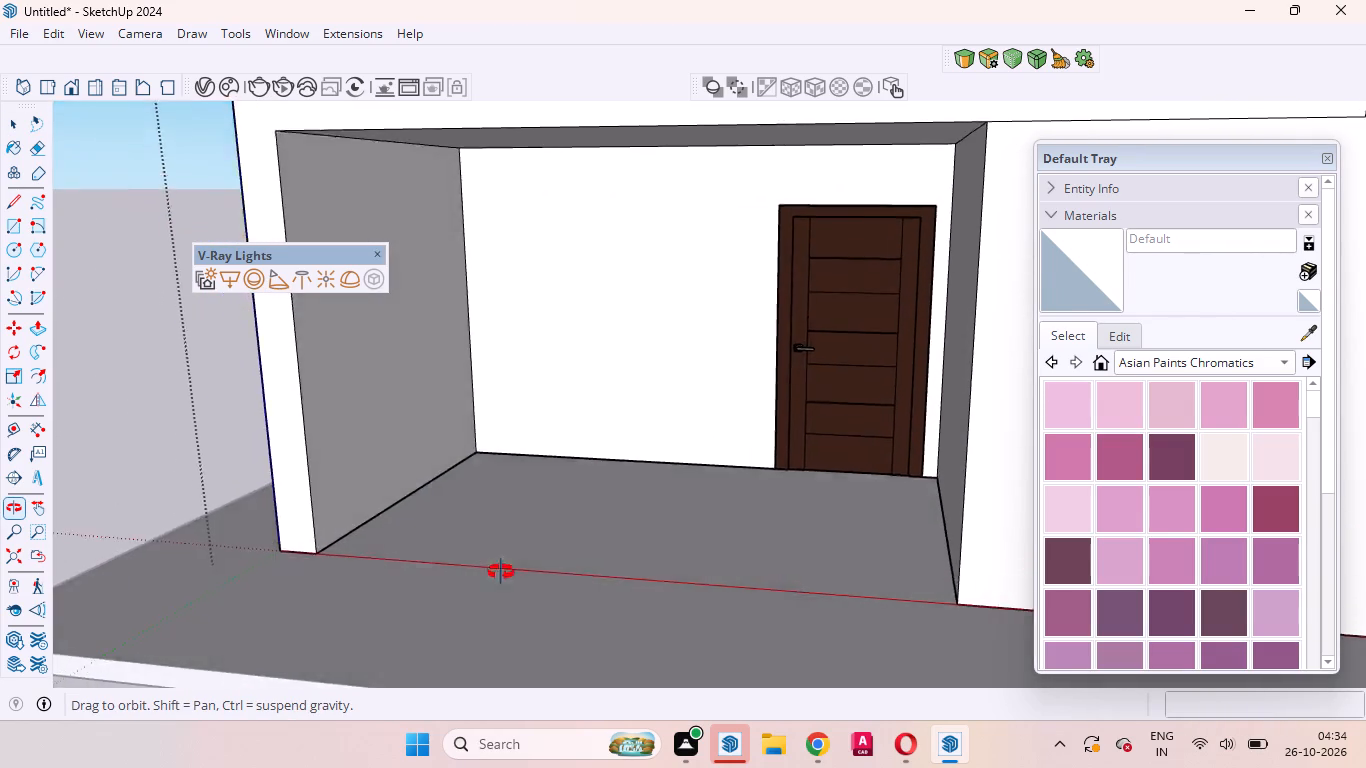
{"action": "middle_click_drag", "start_coordinate": [501, 572], "coordinate": [532, 609]}
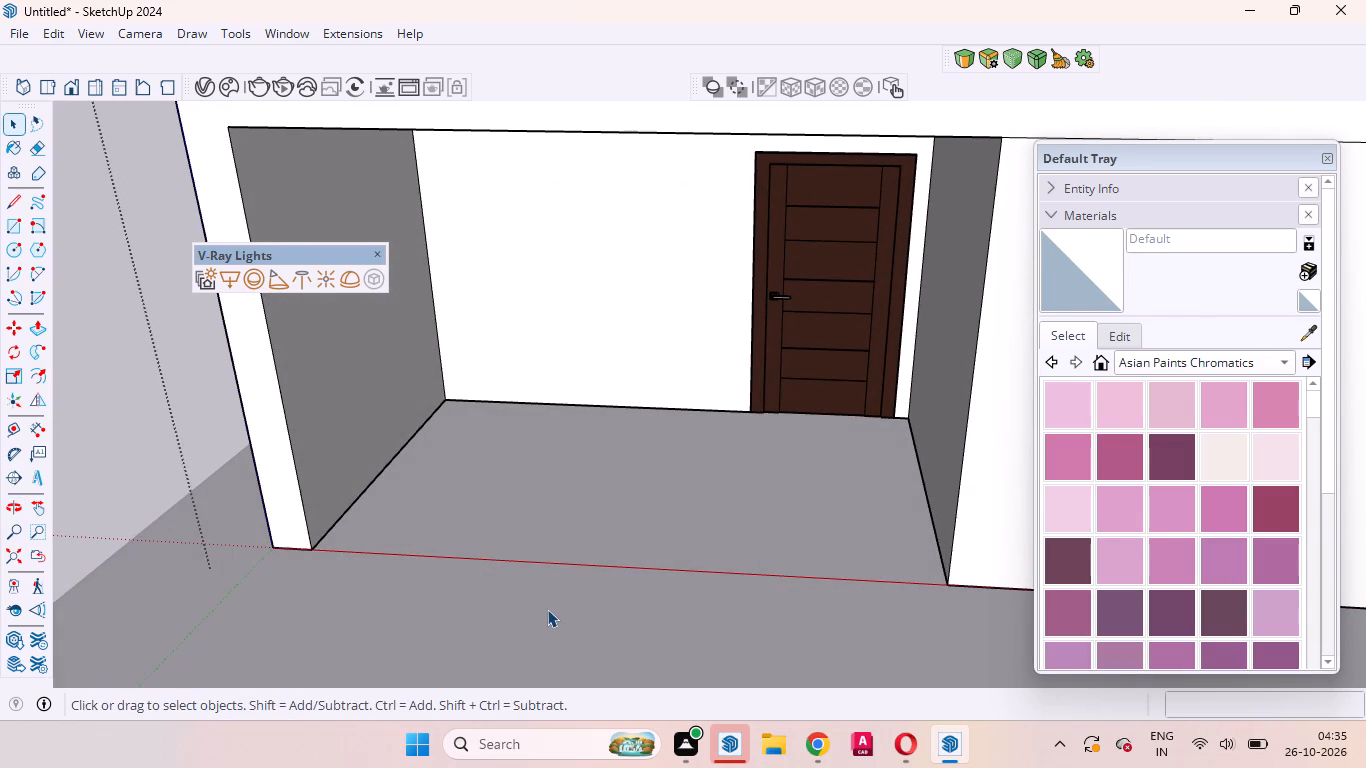
{"action": "scroll", "coordinate": [547, 609], "scroll_direction": "down", "scroll_amount": 2}
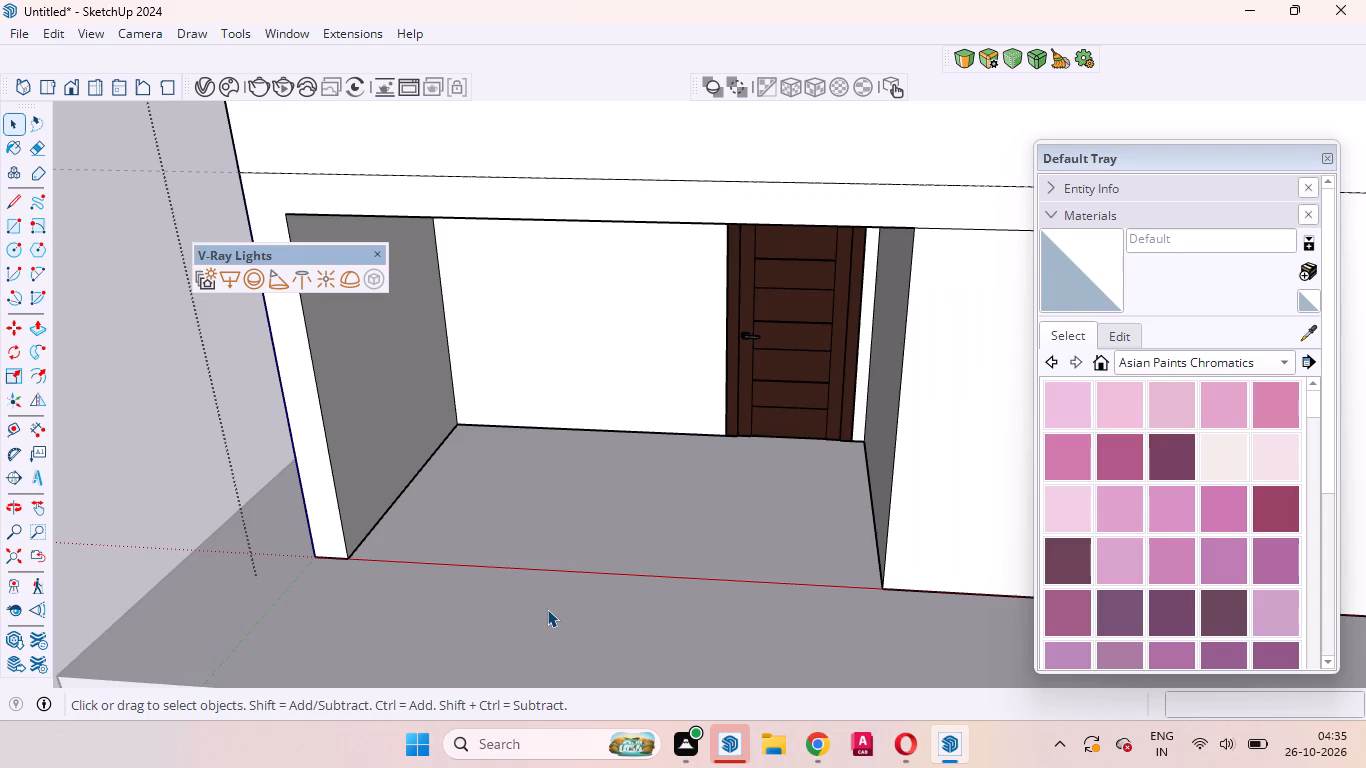
{"action": "scroll", "coordinate": [547, 609], "scroll_direction": "down", "scroll_amount": 5}
{"action": "scroll", "coordinate": [547, 609], "scroll_direction": "up", "scroll_amount": 4}
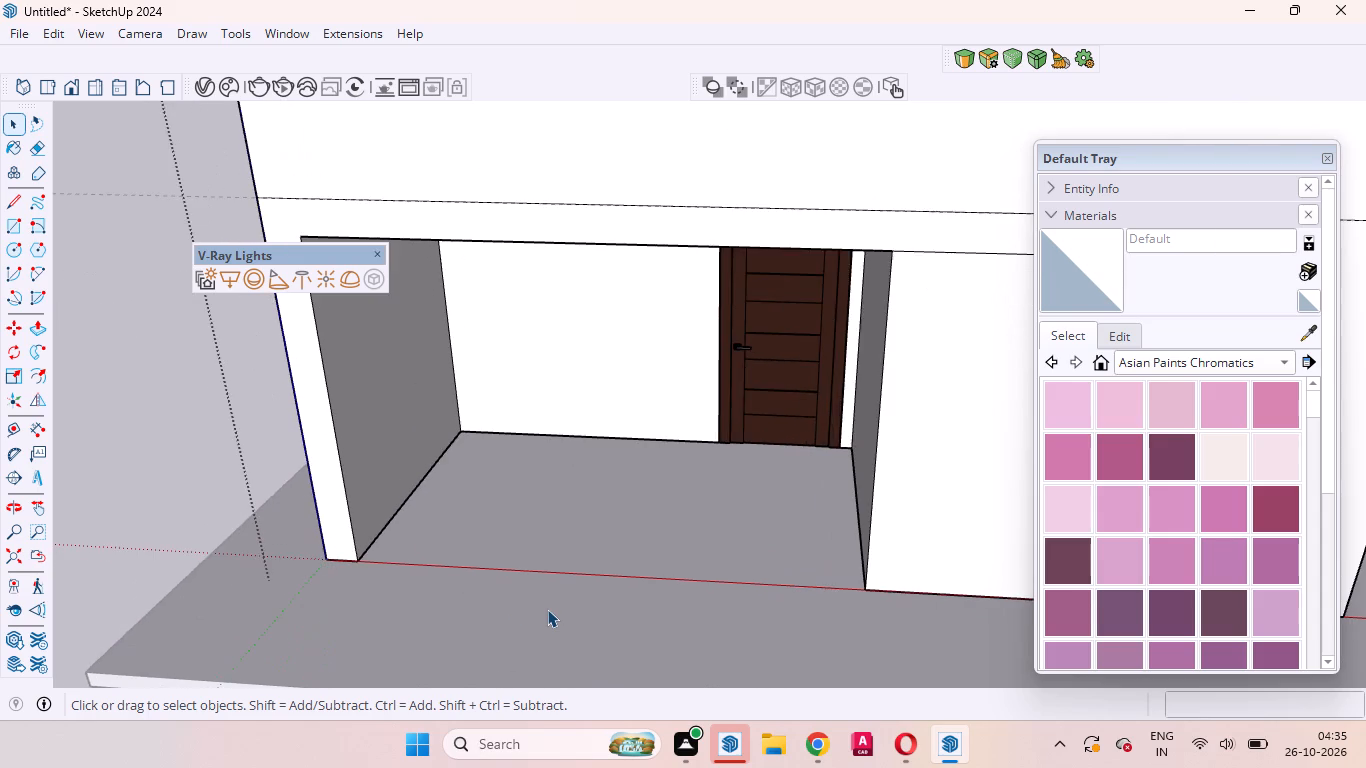
{"action": "scroll", "coordinate": [547, 609], "scroll_direction": "down", "scroll_amount": 5}
{"action": "middle_click", "coordinate": [547, 609]}
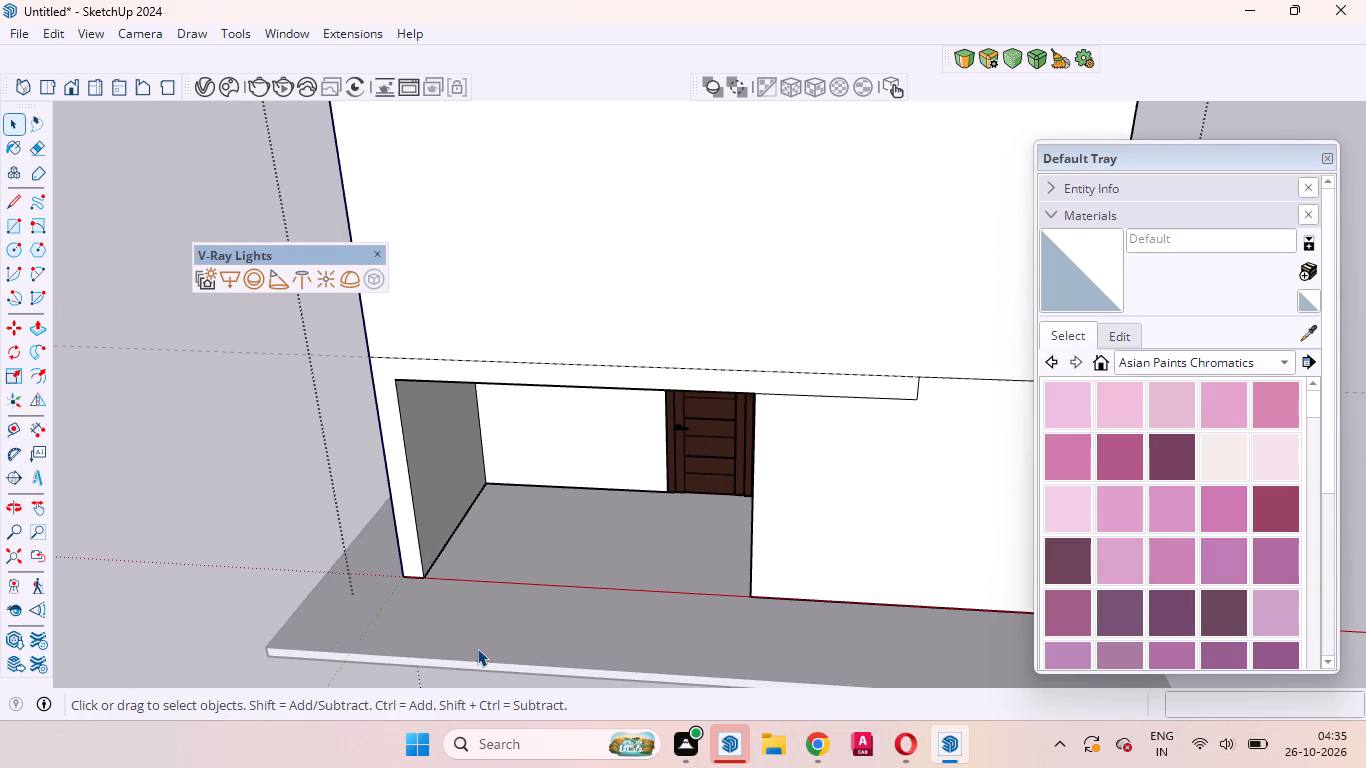
Examine the whole building front and the right end of the thin band above the recessed bay.
{"action": "scroll", "coordinate": [477, 648], "scroll_direction": "down", "scroll_amount": 5}
{"action": "scroll", "coordinate": [551, 582], "scroll_direction": "up", "scroll_amount": 1}
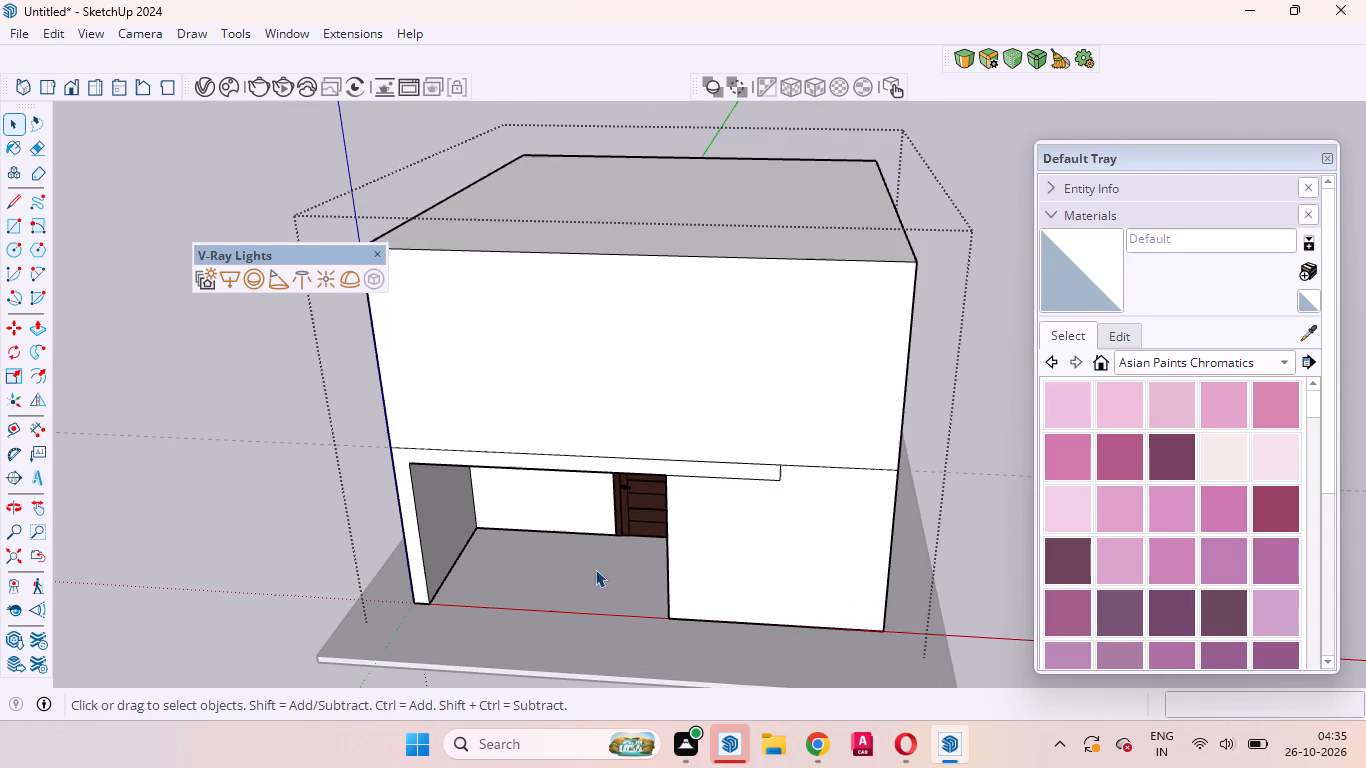
{"action": "scroll", "coordinate": [690, 534], "scroll_direction": "up", "scroll_amount": 3}
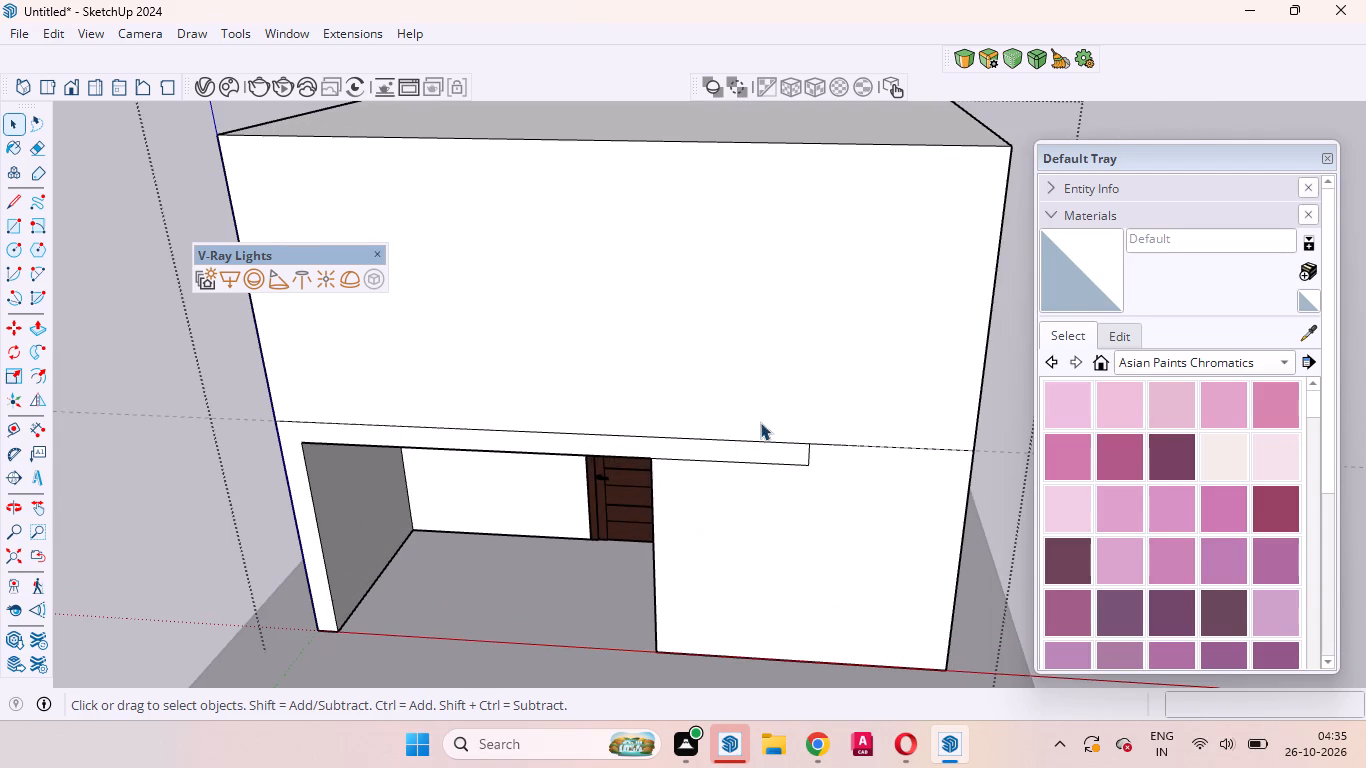
{"action": "scroll", "coordinate": [763, 426], "scroll_direction": "up", "scroll_amount": 11}
{"action": "scroll", "coordinate": [829, 485], "scroll_direction": "down", "scroll_amount": 8}
{"action": "scroll", "coordinate": [829, 485], "scroll_direction": "up", "scroll_amount": 1}
{"action": "scroll", "coordinate": [829, 485], "scroll_direction": "down", "scroll_amount": 5}
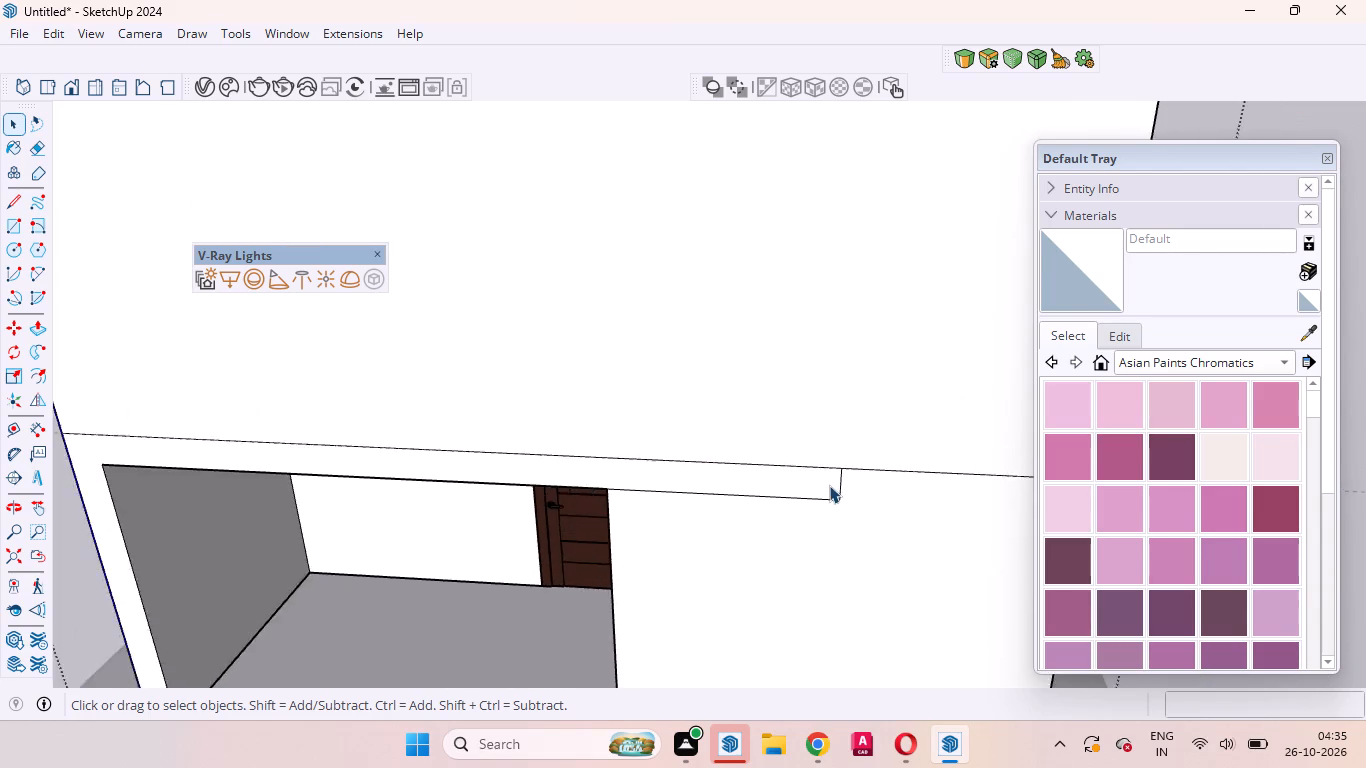
{"action": "scroll", "coordinate": [829, 485], "scroll_direction": "down", "scroll_amount": 8}
{"action": "scroll", "coordinate": [839, 504], "scroll_direction": "up", "scroll_amount": 1}
{"action": "middle_click_drag", "start_coordinate": [839, 504], "coordinate": [853, 412]}
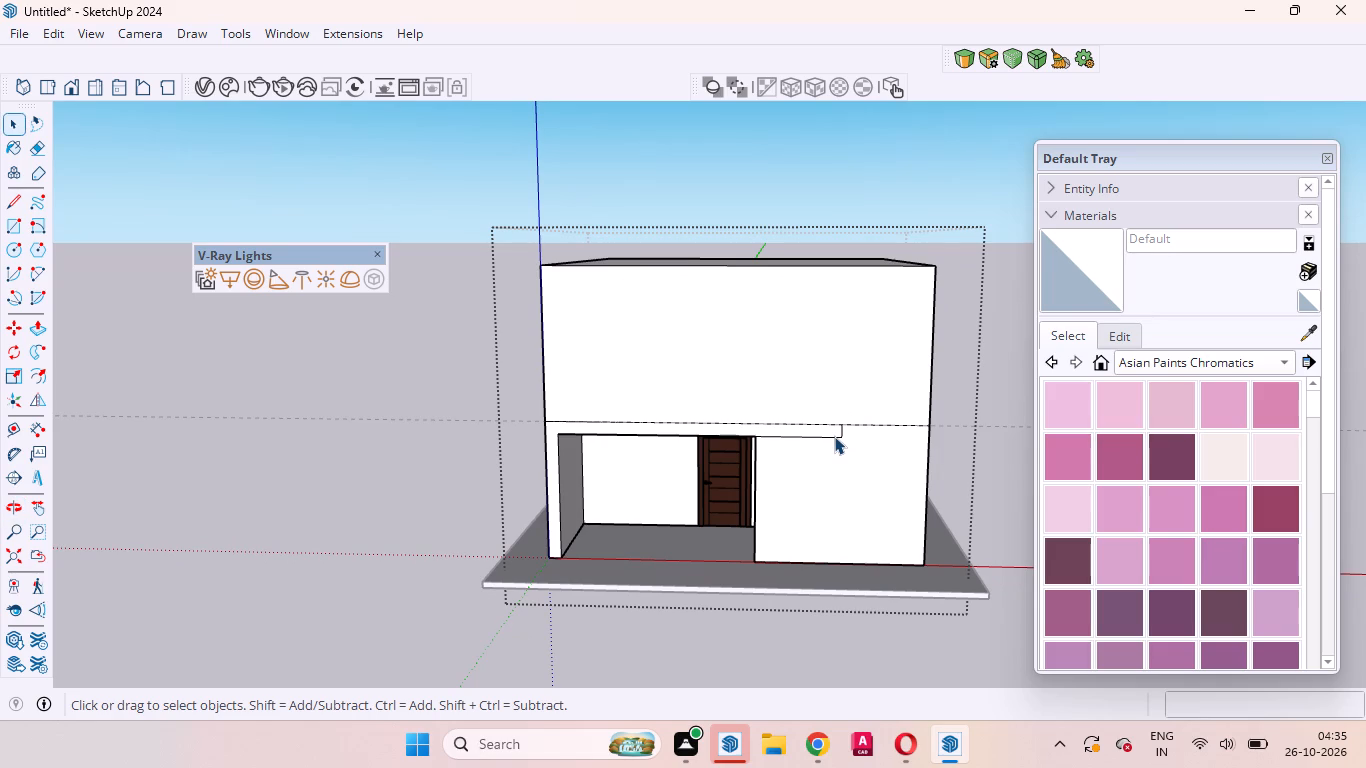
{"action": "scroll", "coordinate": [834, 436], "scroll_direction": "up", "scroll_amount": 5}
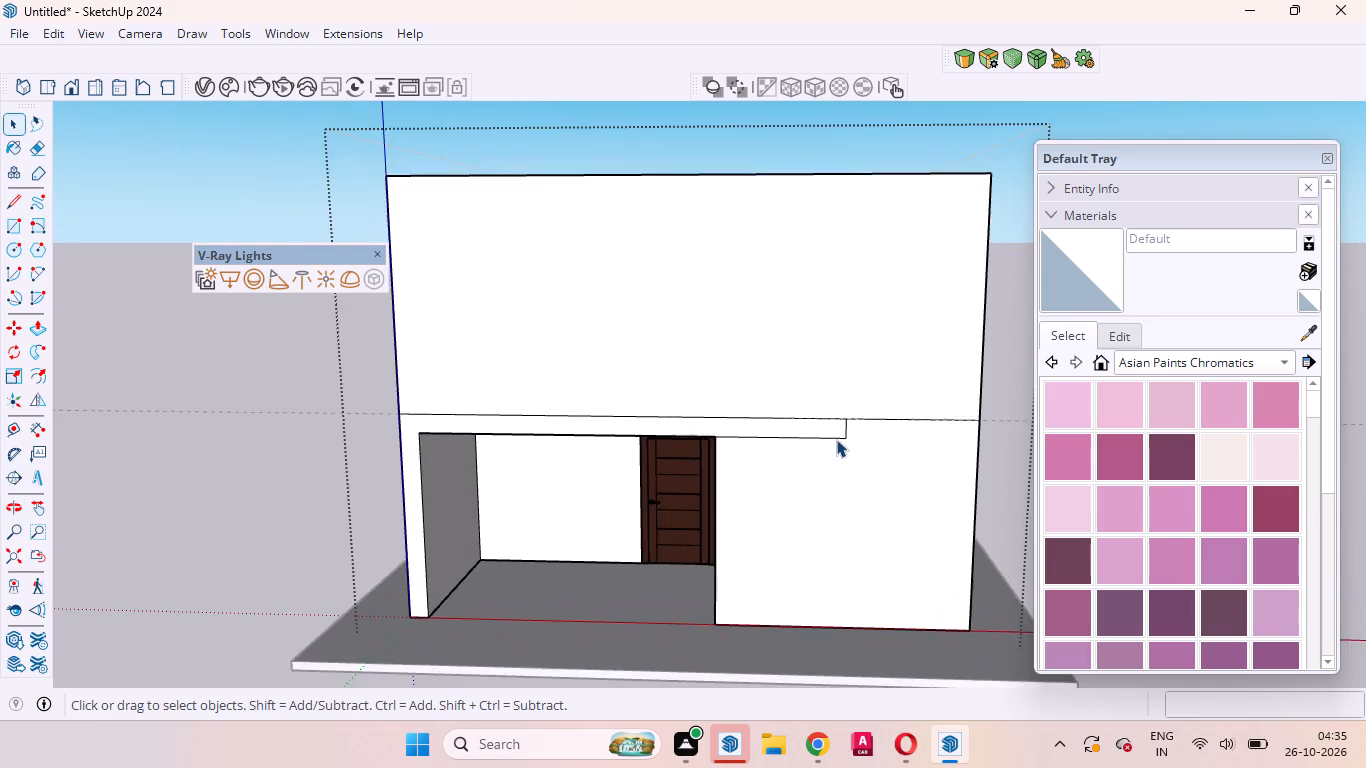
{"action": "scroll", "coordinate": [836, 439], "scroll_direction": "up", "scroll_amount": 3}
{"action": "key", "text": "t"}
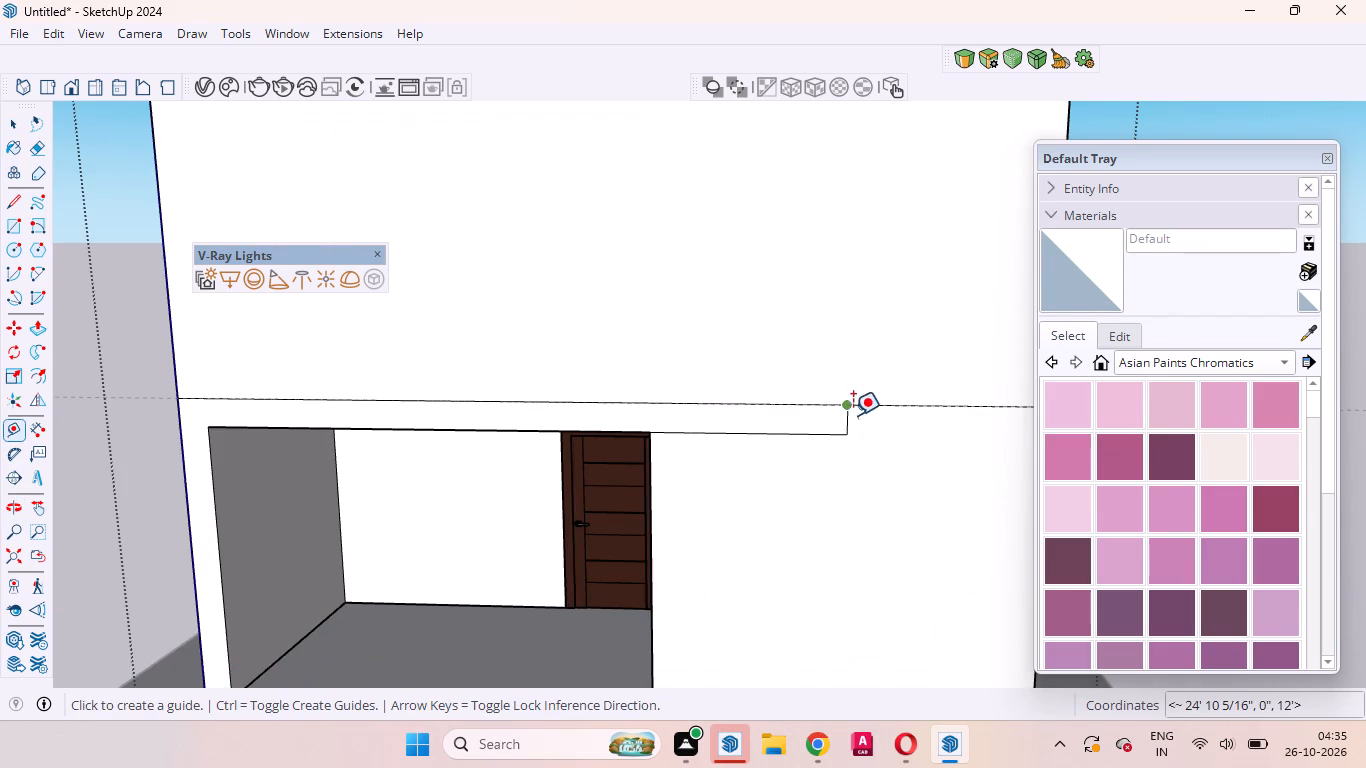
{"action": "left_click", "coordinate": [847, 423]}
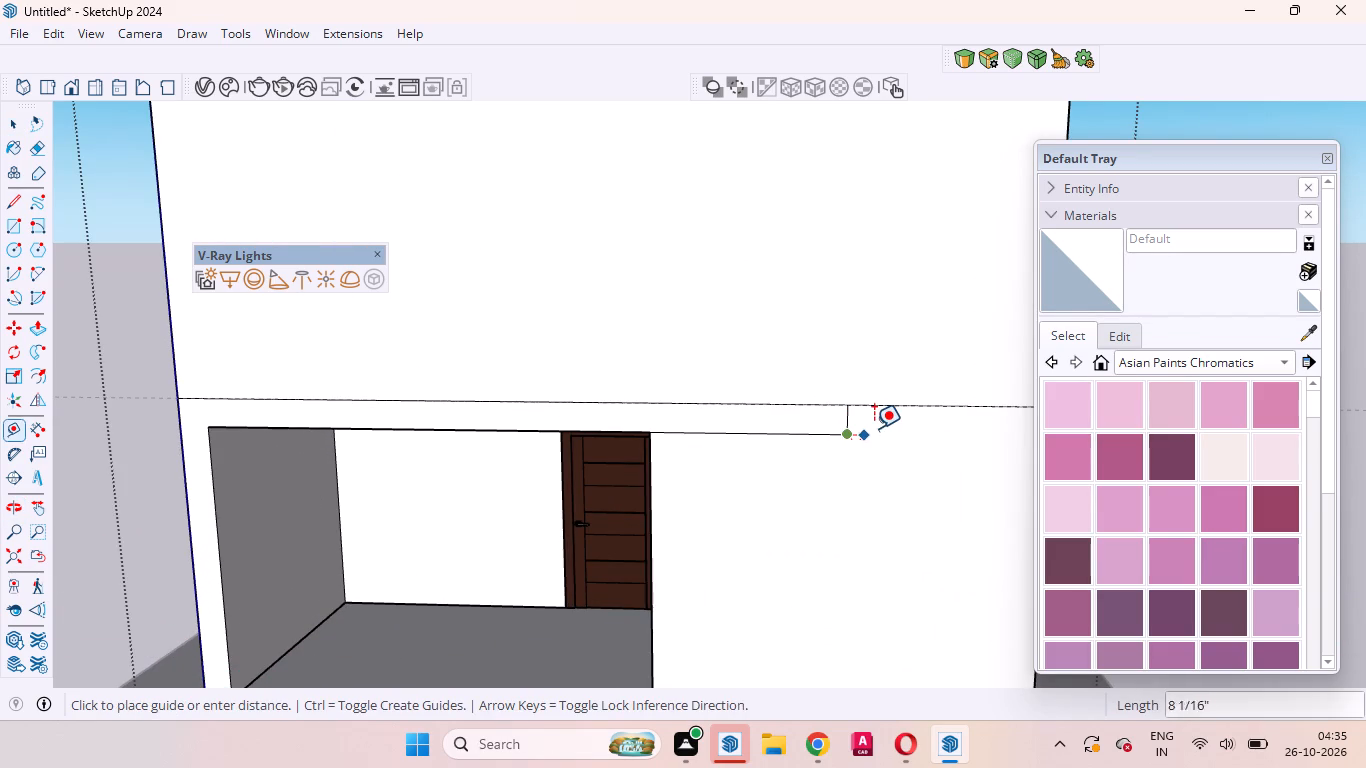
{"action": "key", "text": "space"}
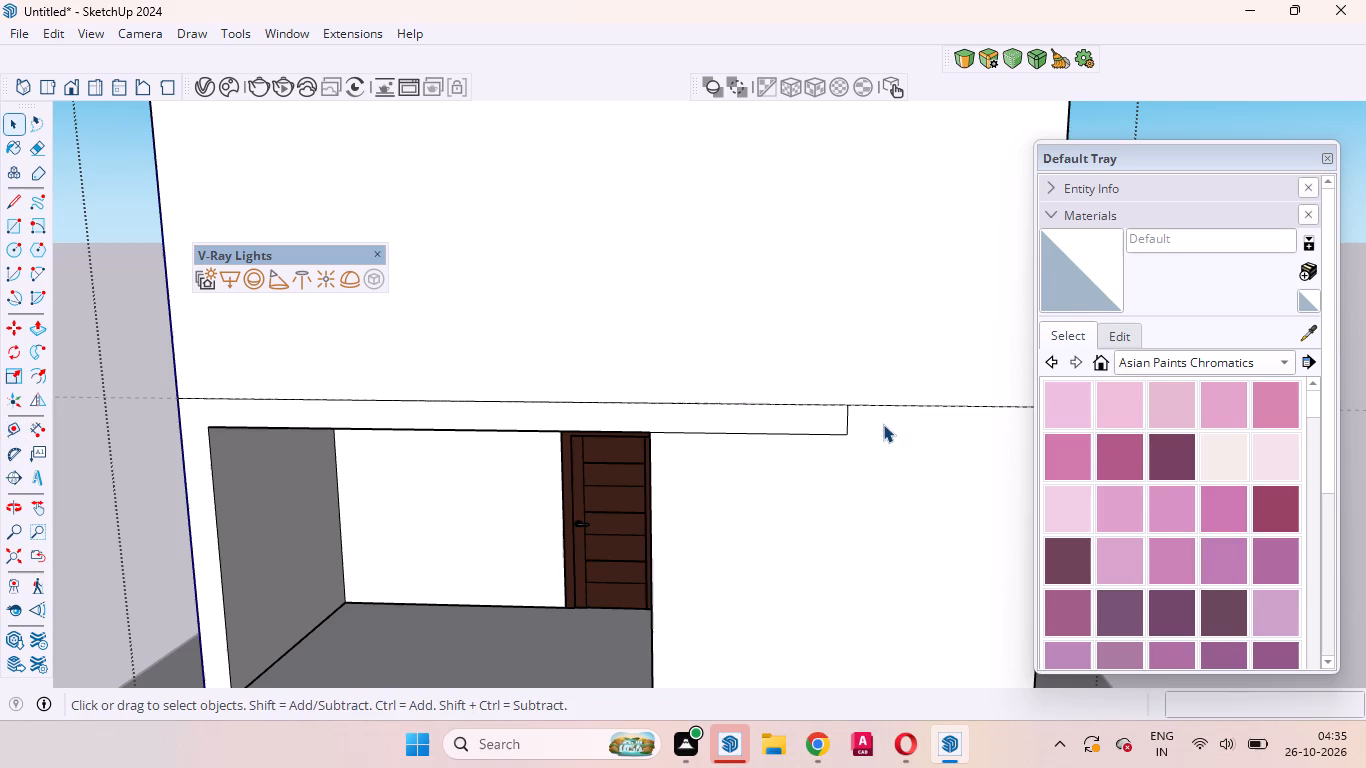
Place a vertical guide on the front wall 12" to the right of the thin band's right end.
{"action": "key", "text": "t"}
{"action": "scroll", "coordinate": [863, 421], "scroll_direction": "up", "scroll_amount": 11}
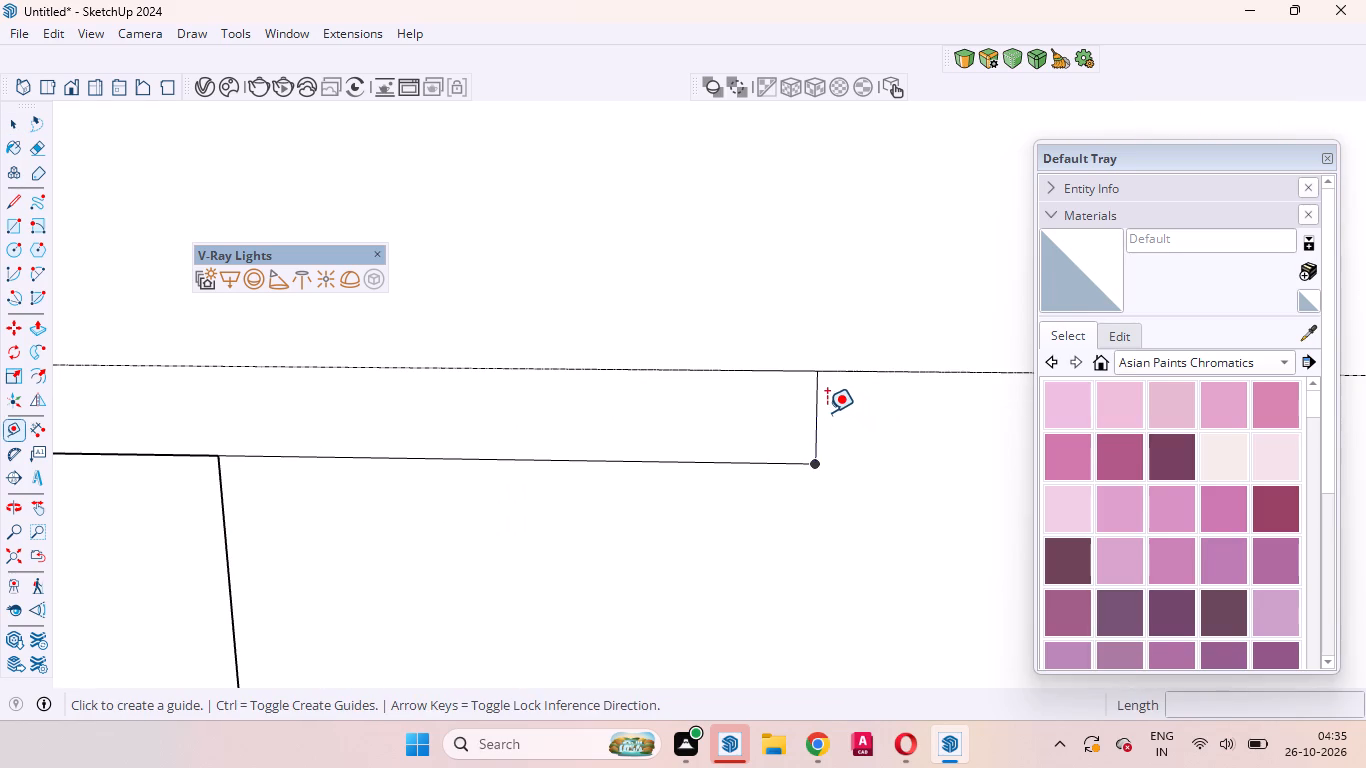
{"action": "left_click", "coordinate": [820, 407]}
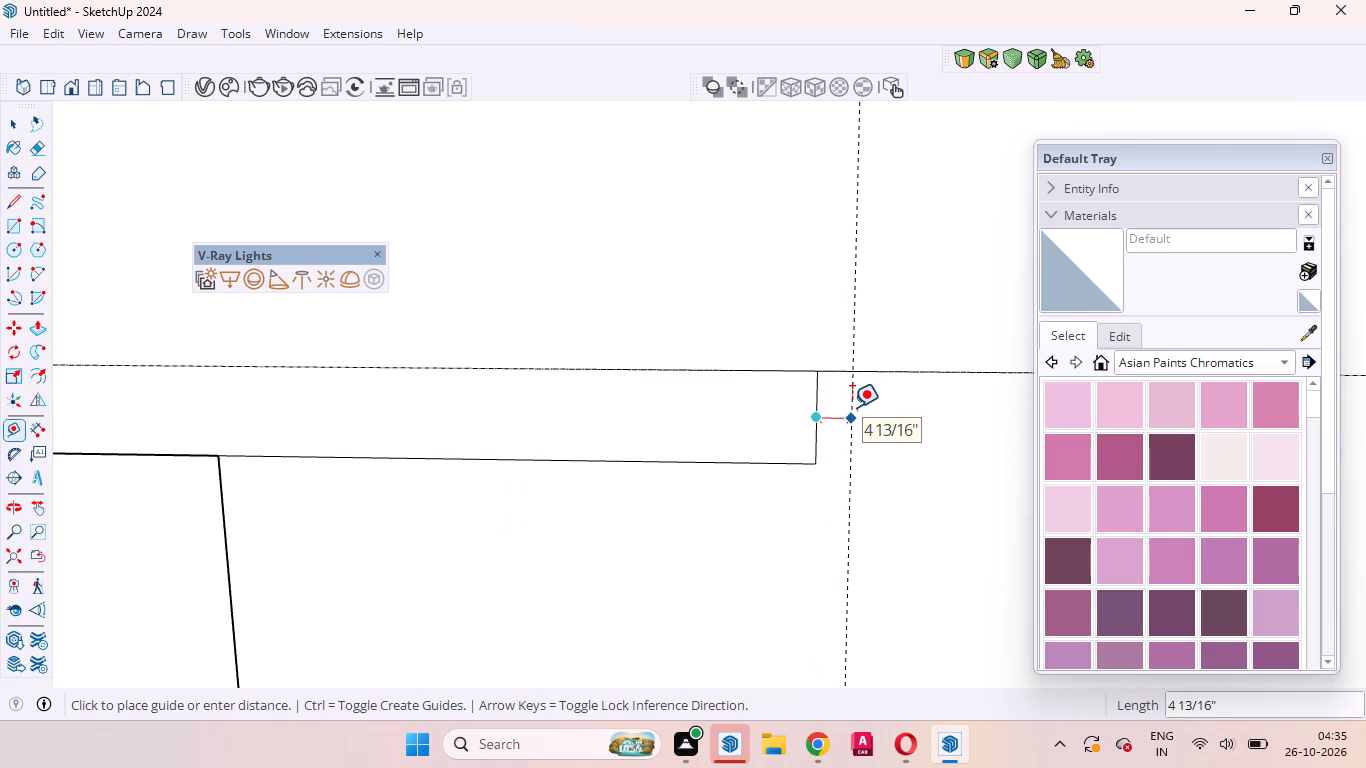
{"action": "type", "text": "12"}
{"action": "key", "text": "Return"}
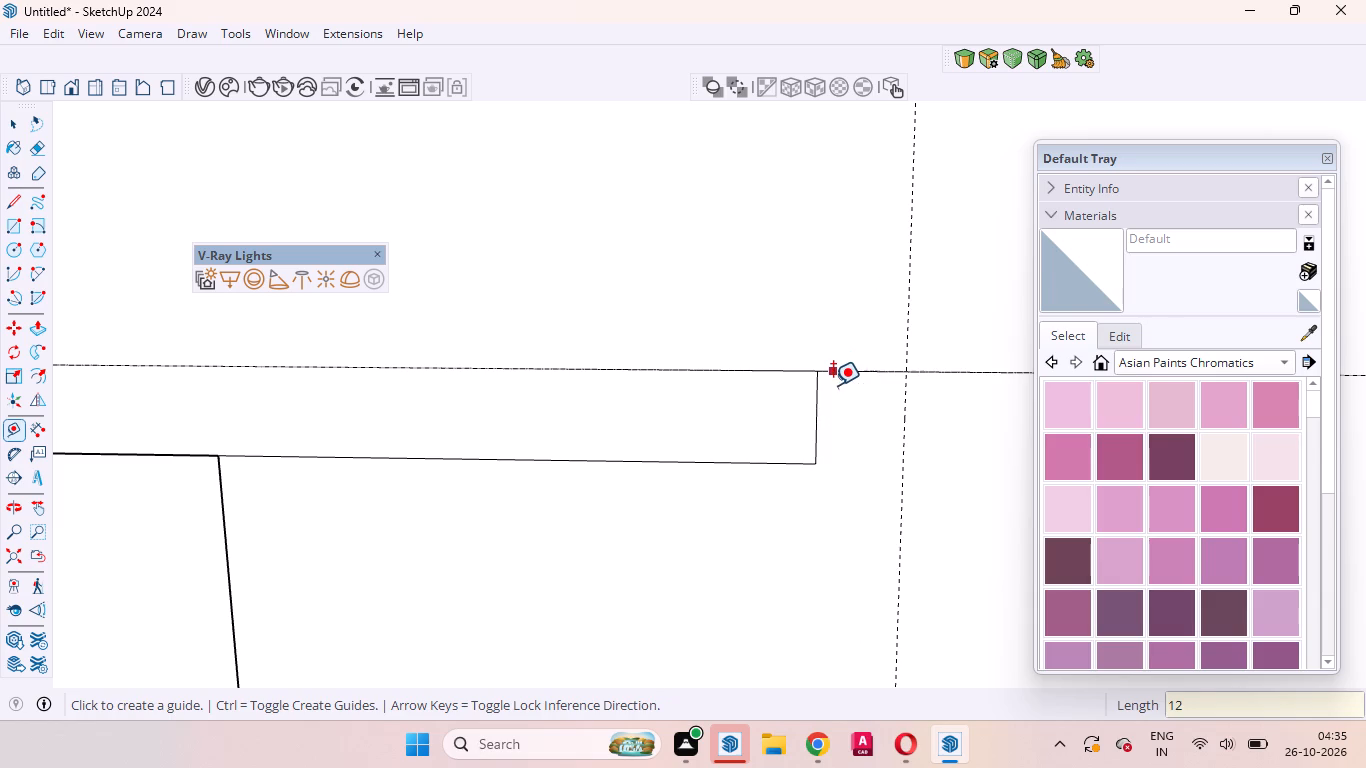
Place a vertical guide from the top of the thin band's right end to just above the roof edge, about 14' 10" long.
{"action": "left_click", "coordinate": [832, 388]}
{"action": "scroll", "coordinate": [827, 394], "scroll_direction": "down", "scroll_amount": 5}
{"action": "scroll", "coordinate": [827, 407], "scroll_direction": "down", "scroll_amount": 16}
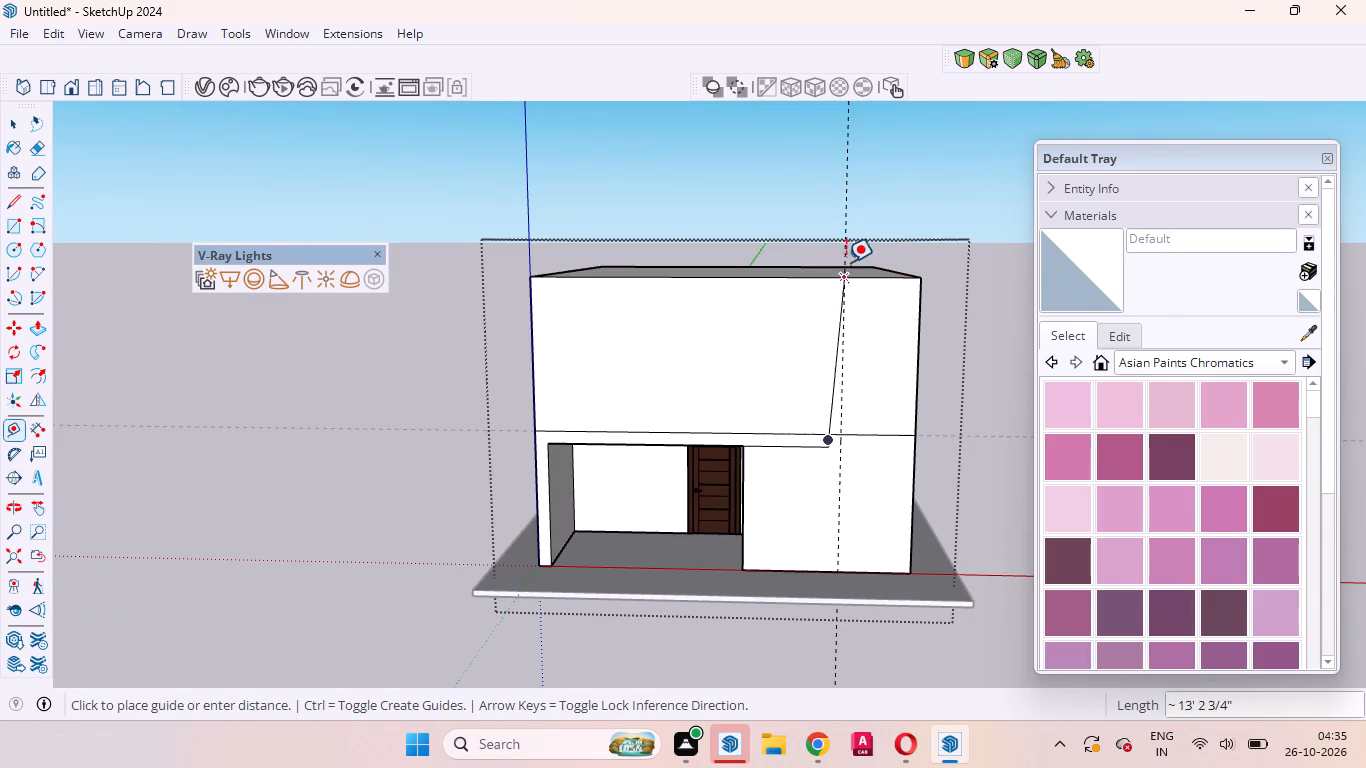
{"action": "left_click", "coordinate": [825, 257]}
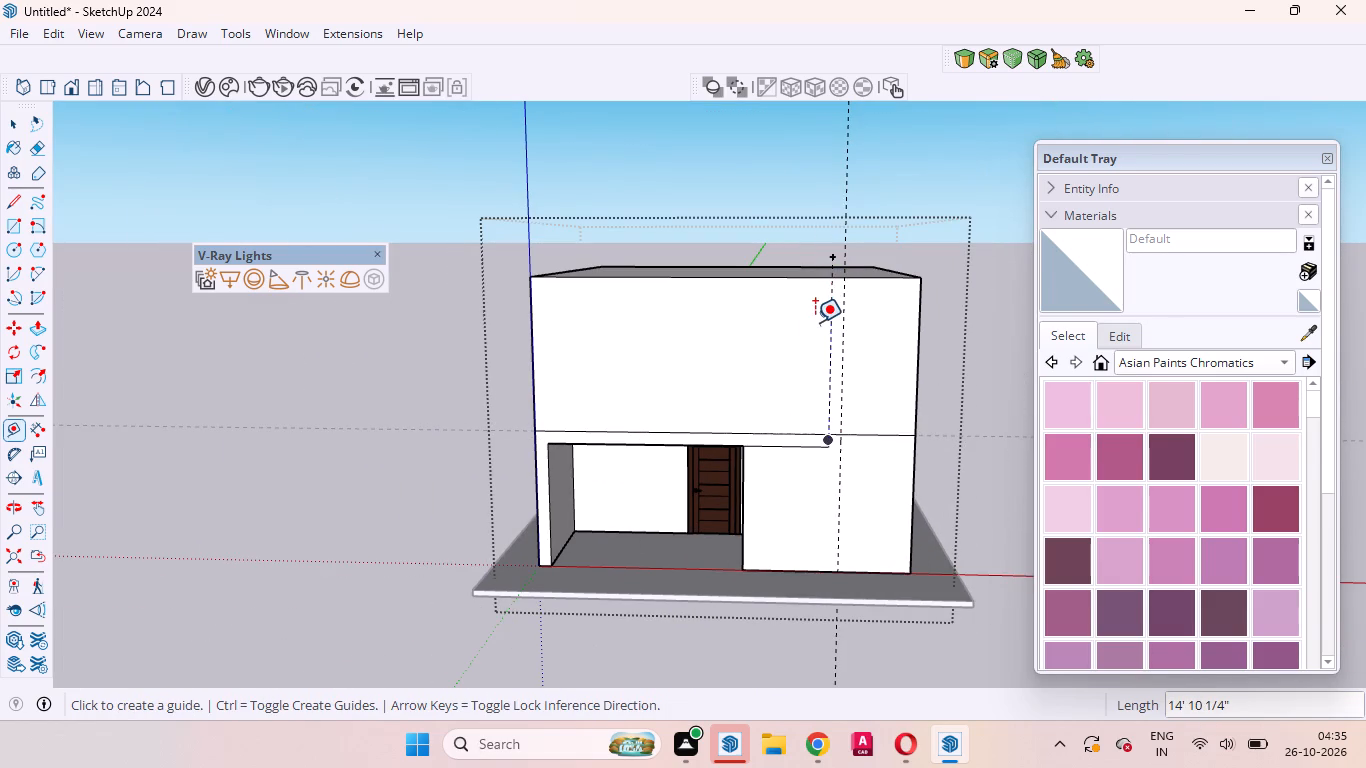
{"action": "key", "text": "space"}
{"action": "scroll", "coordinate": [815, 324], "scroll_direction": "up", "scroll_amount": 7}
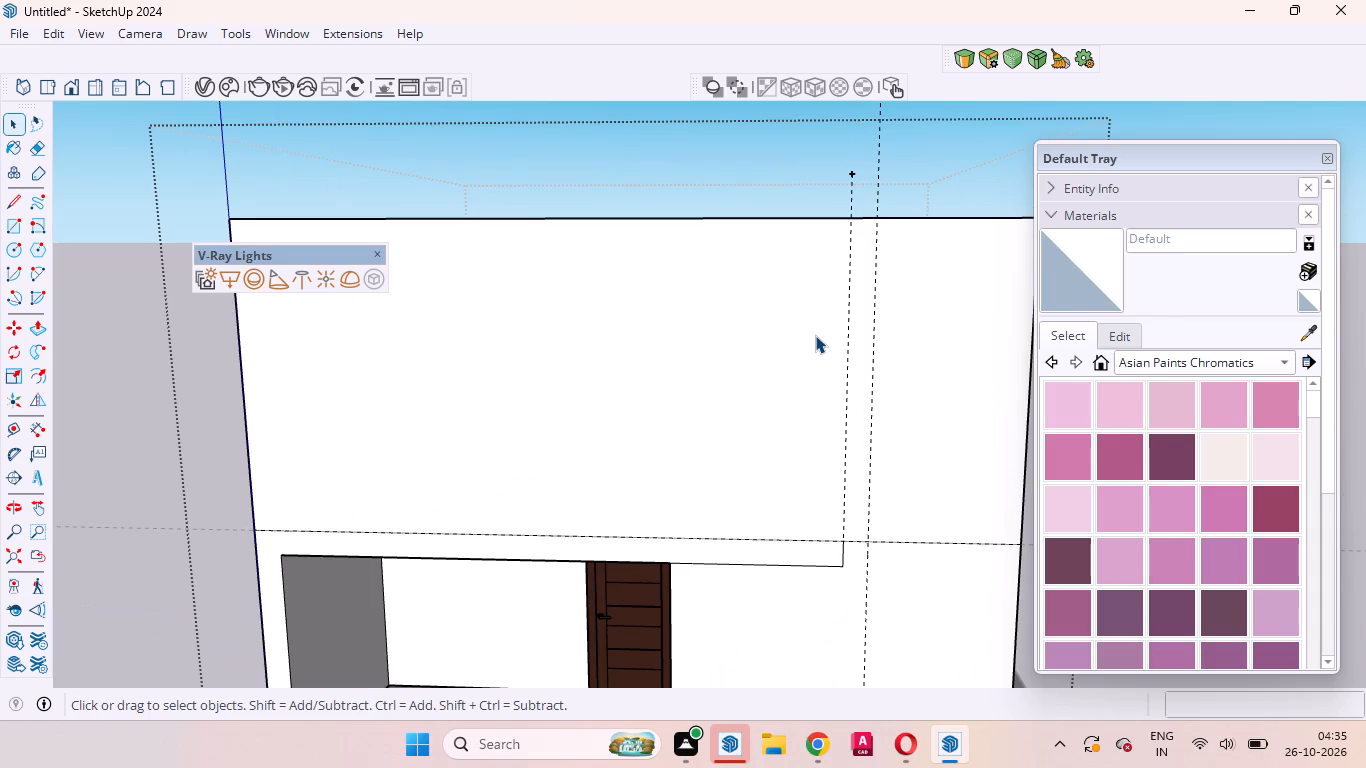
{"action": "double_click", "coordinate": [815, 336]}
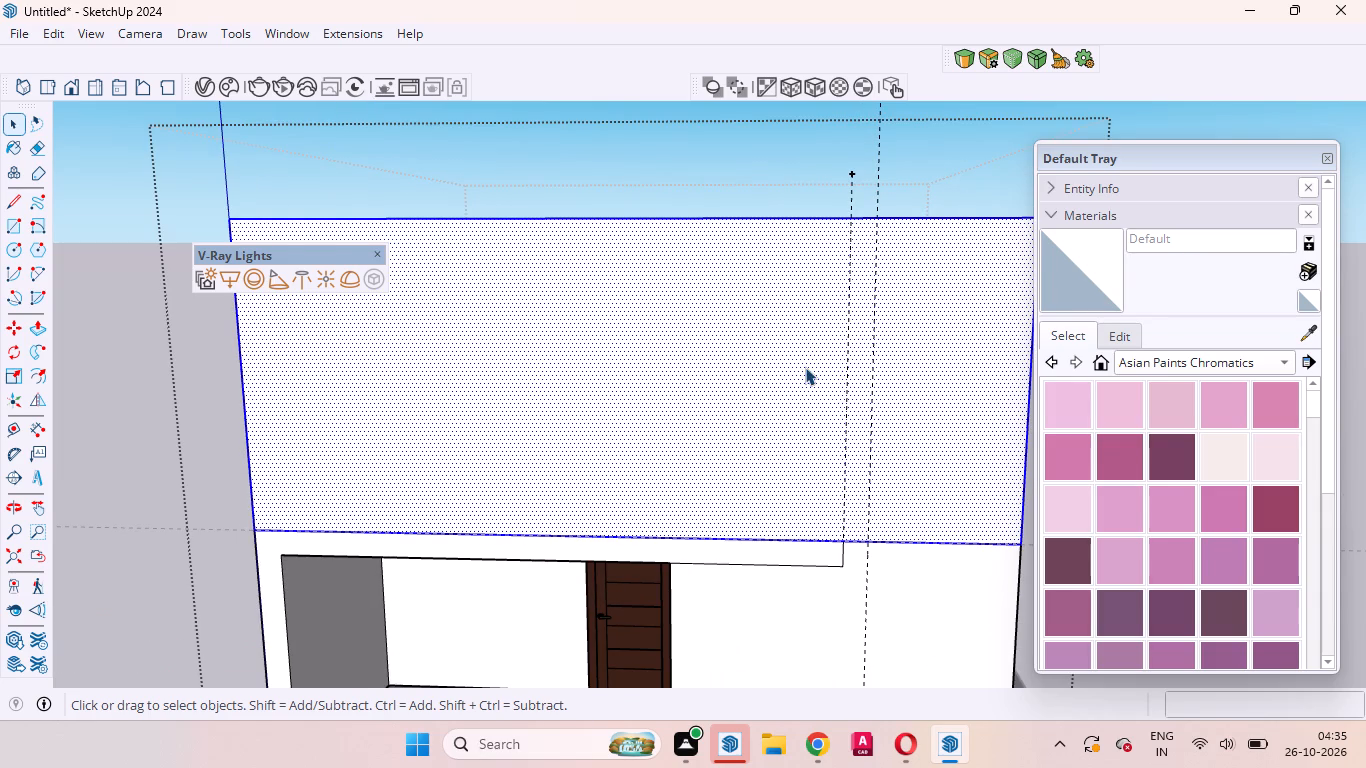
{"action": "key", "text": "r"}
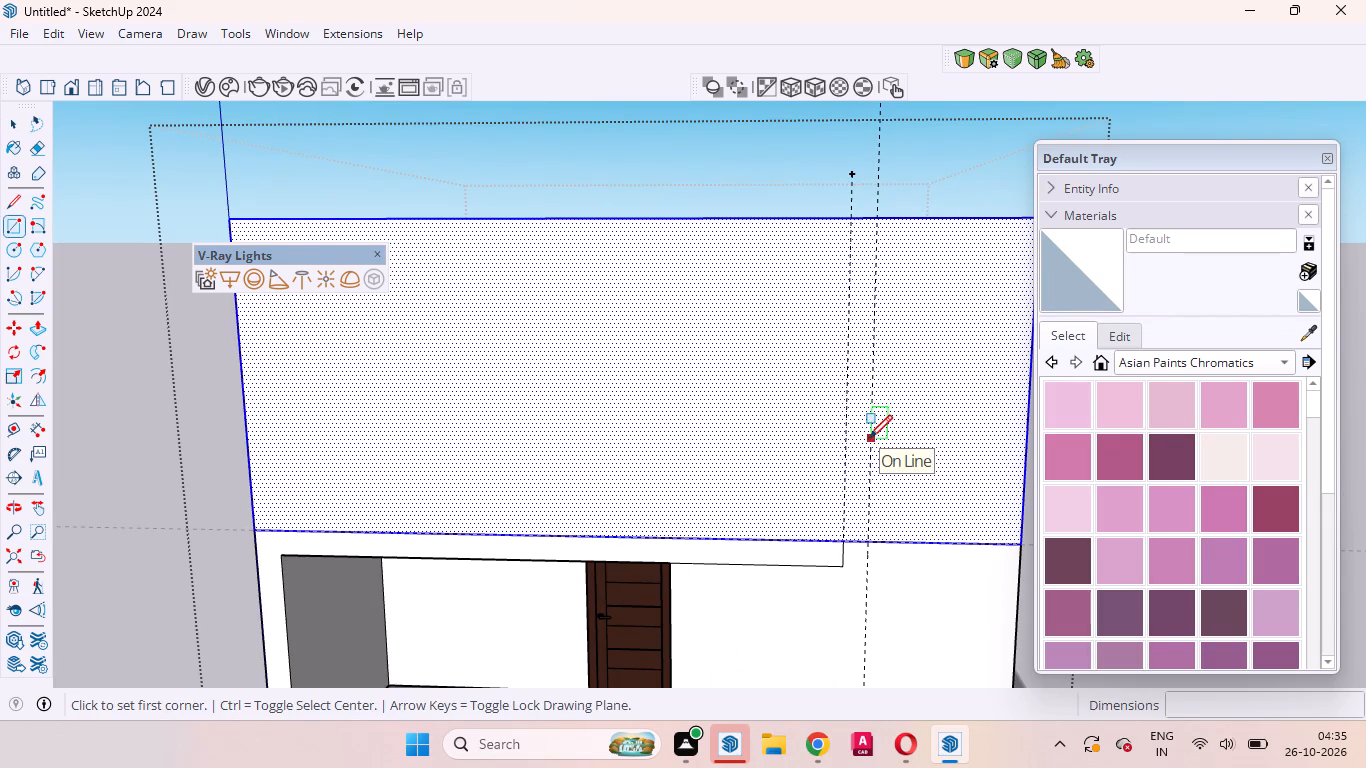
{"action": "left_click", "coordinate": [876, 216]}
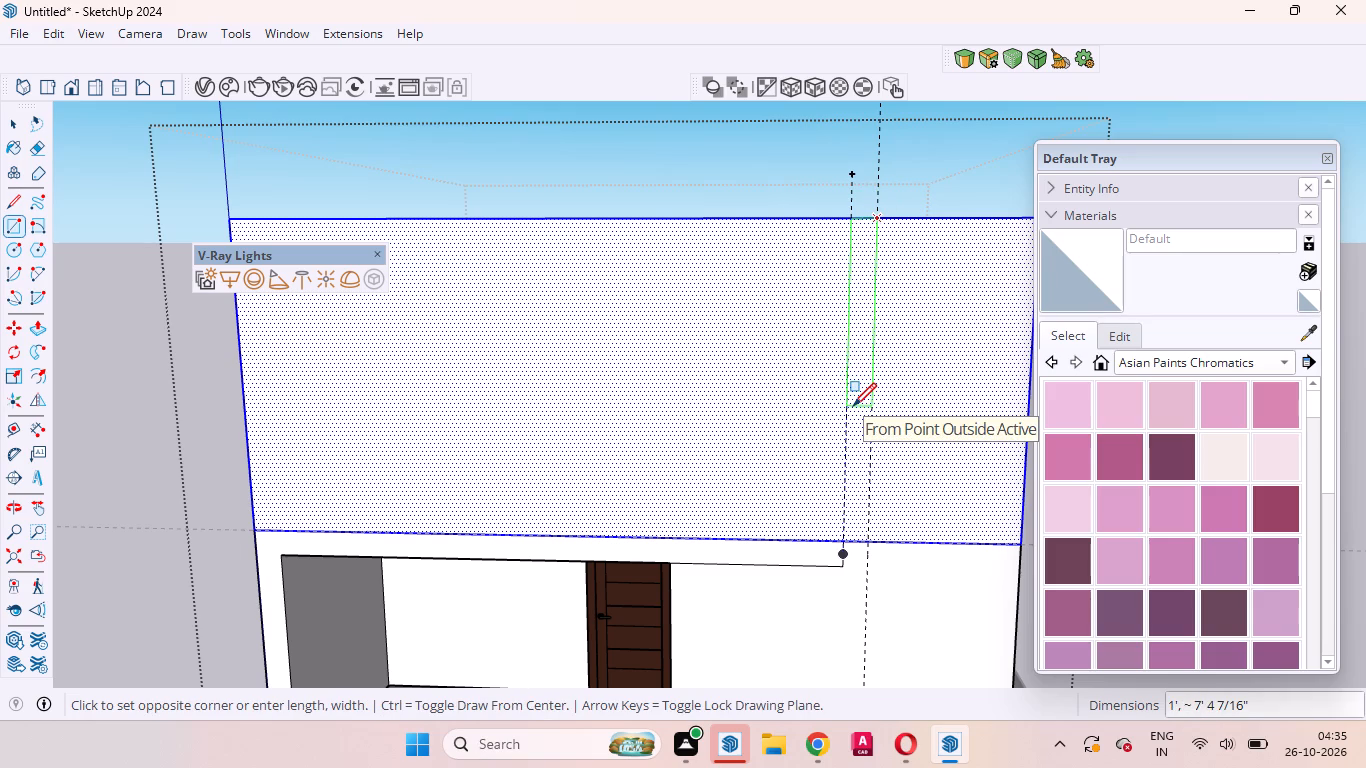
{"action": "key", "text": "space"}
Place a horizontal guide on the front wall 10' above the thin band's top line and a second guide 1' above that.
{"action": "key", "text": "t"}
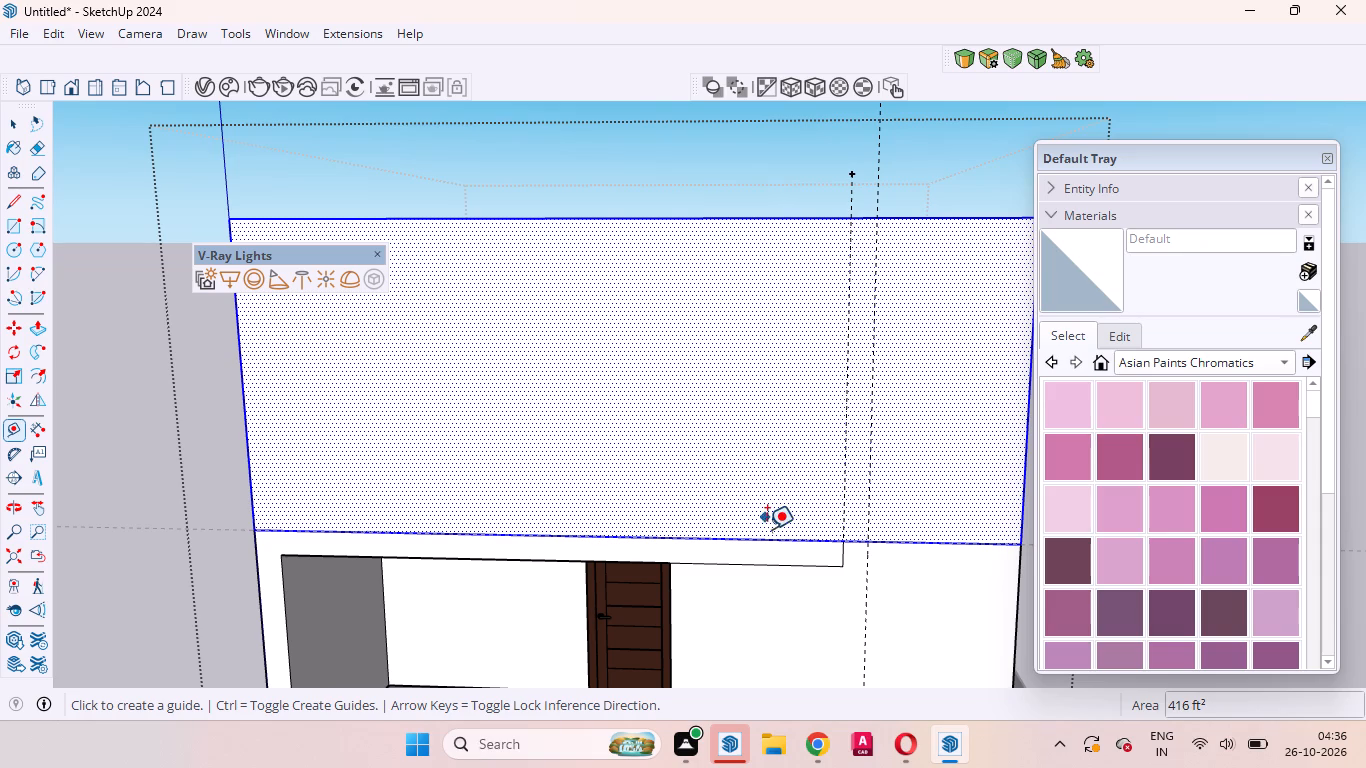
{"action": "left_click", "coordinate": [667, 540]}
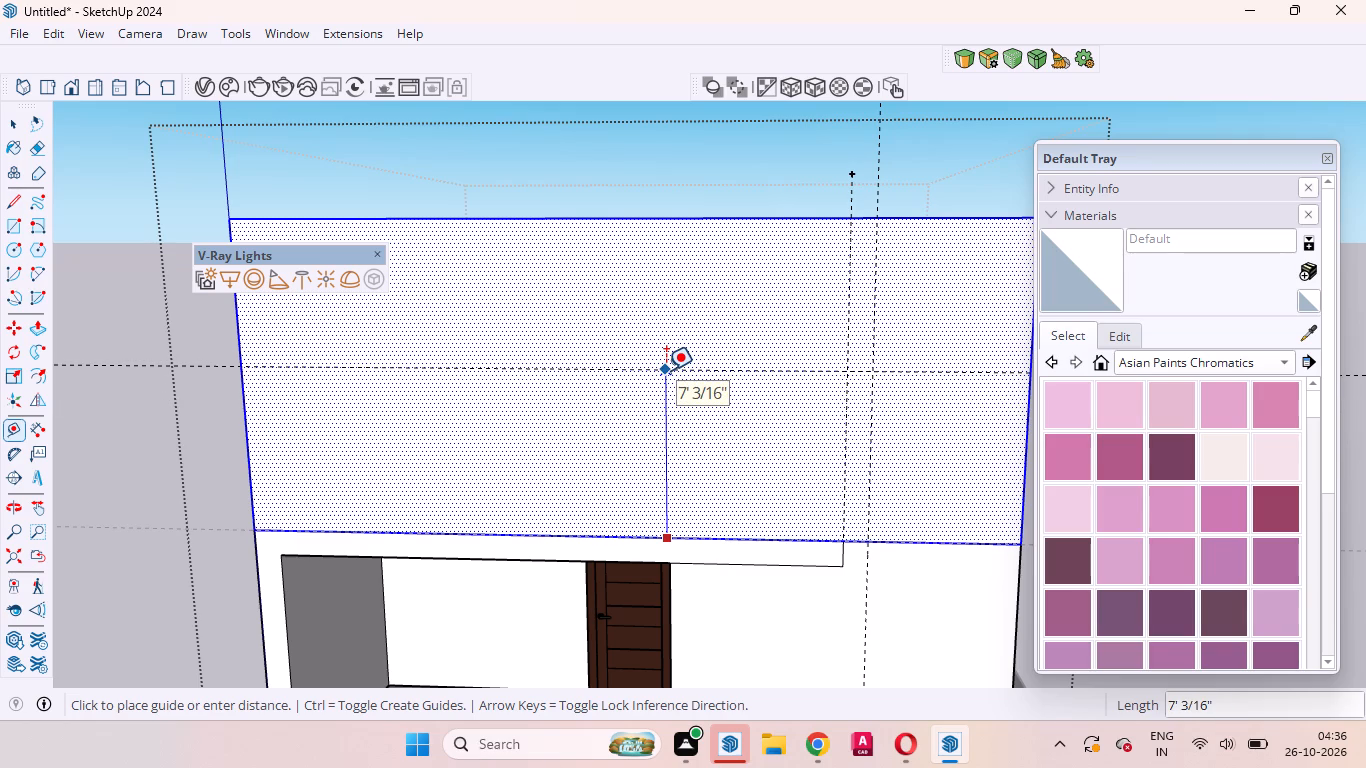
{"action": "type", "text": "10'"}
{"action": "key", "text": "Return"}
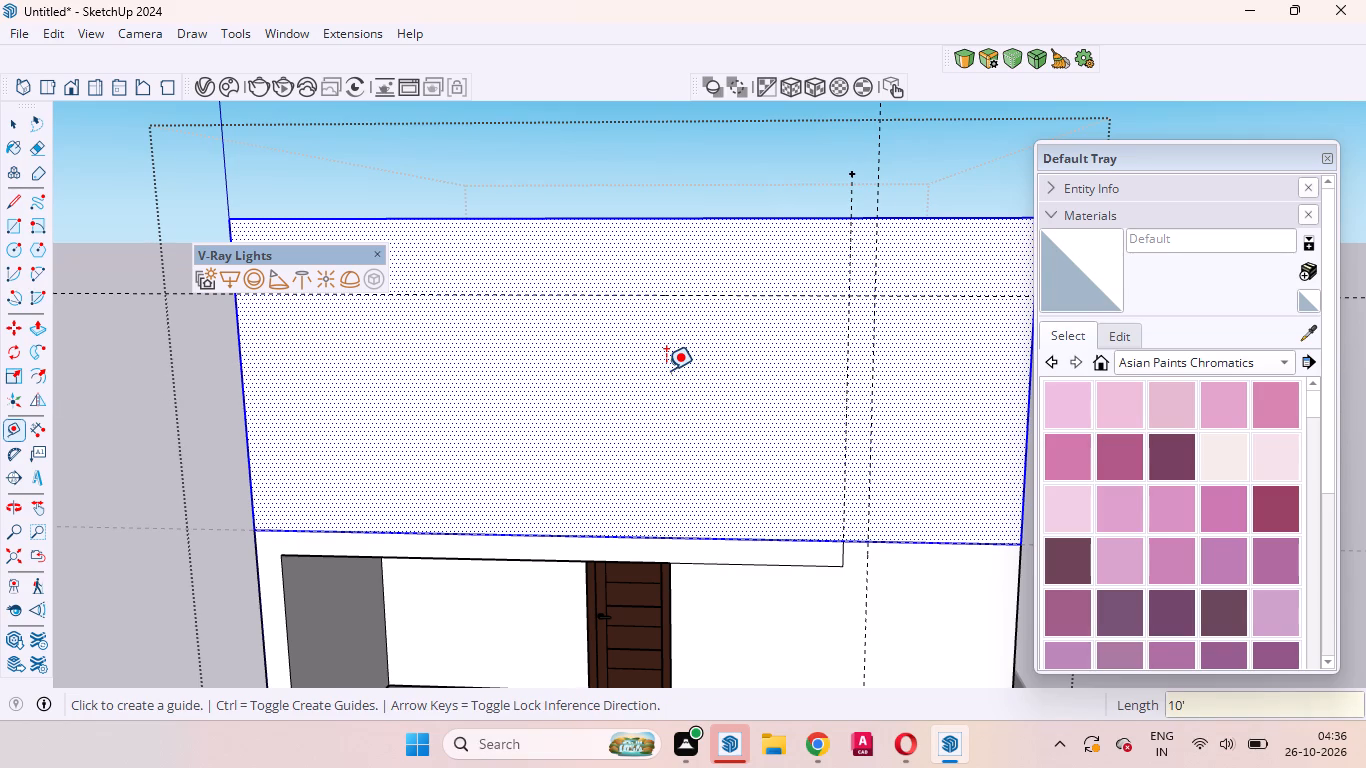
{"action": "left_click", "coordinate": [642, 297]}
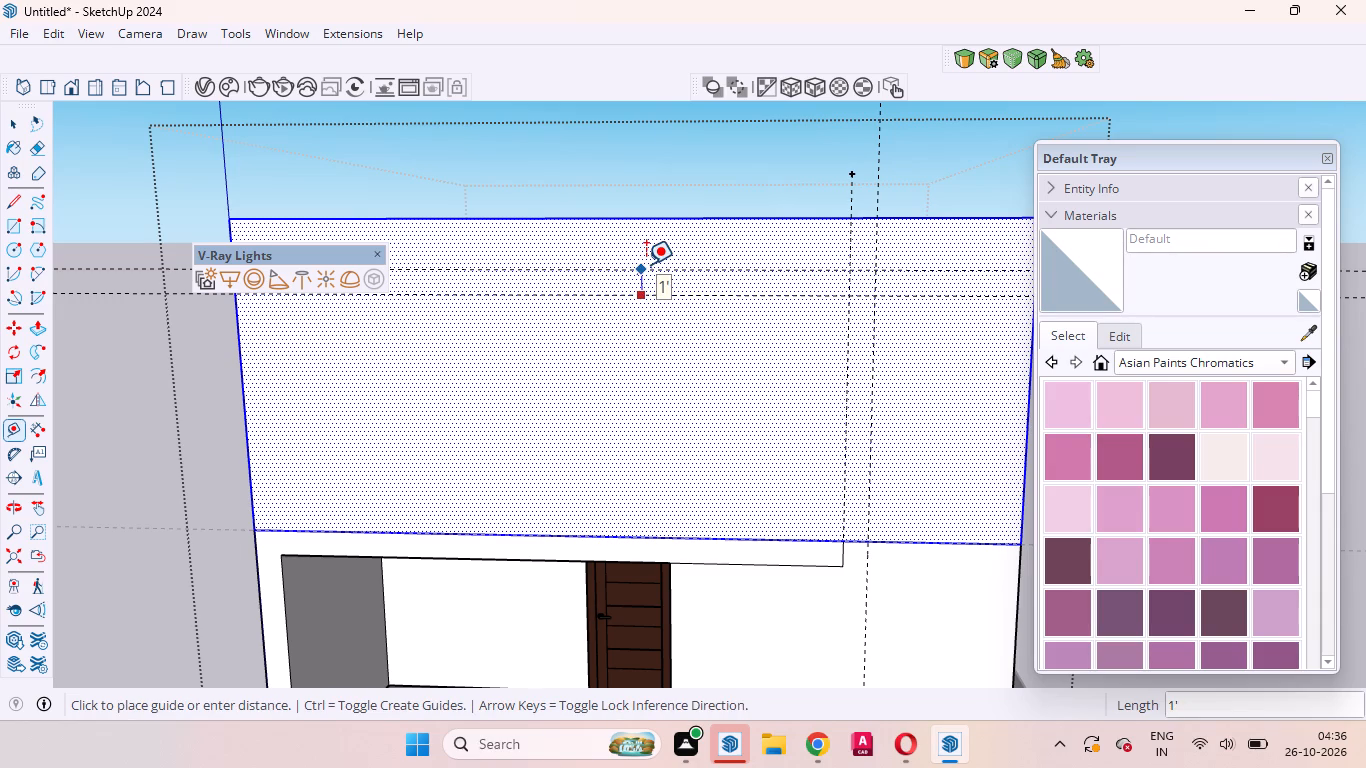
{"action": "left_click", "coordinate": [646, 264]}
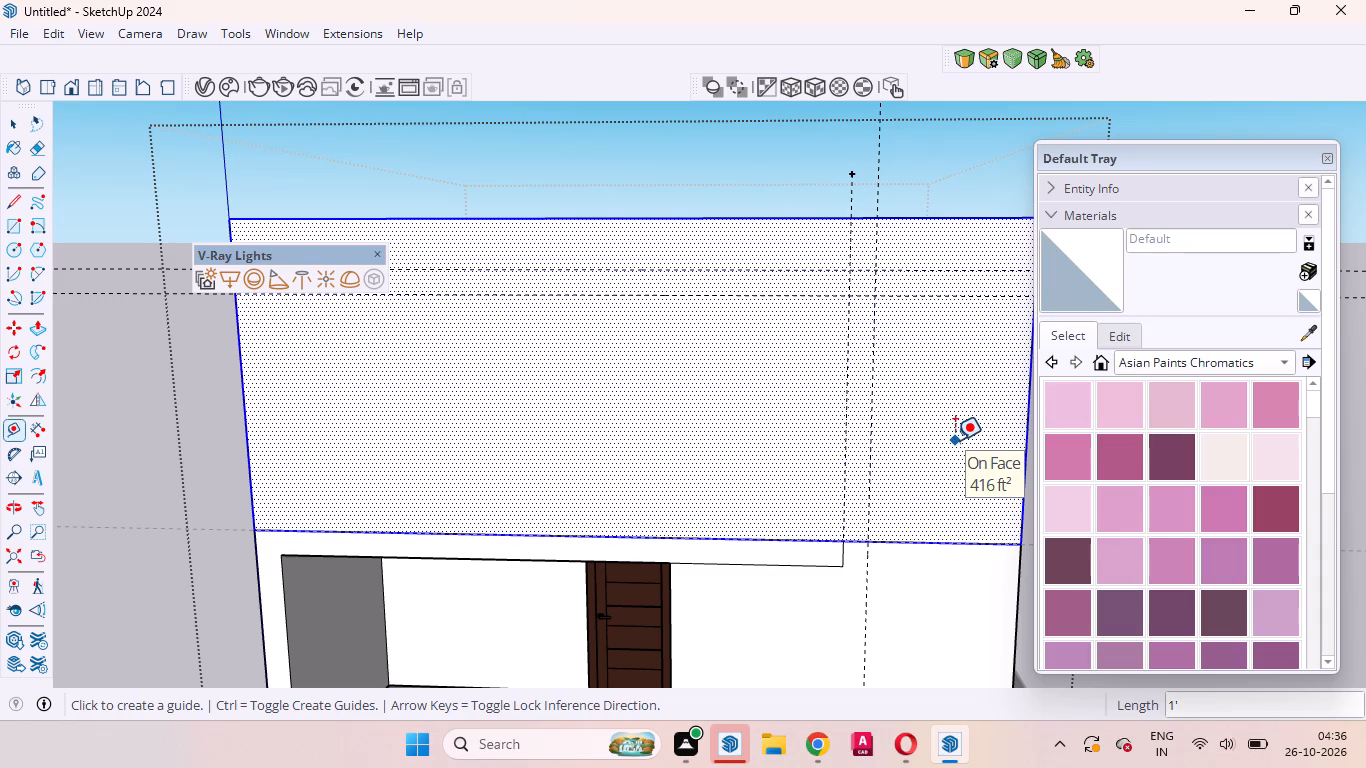
{"action": "key", "text": "space"}
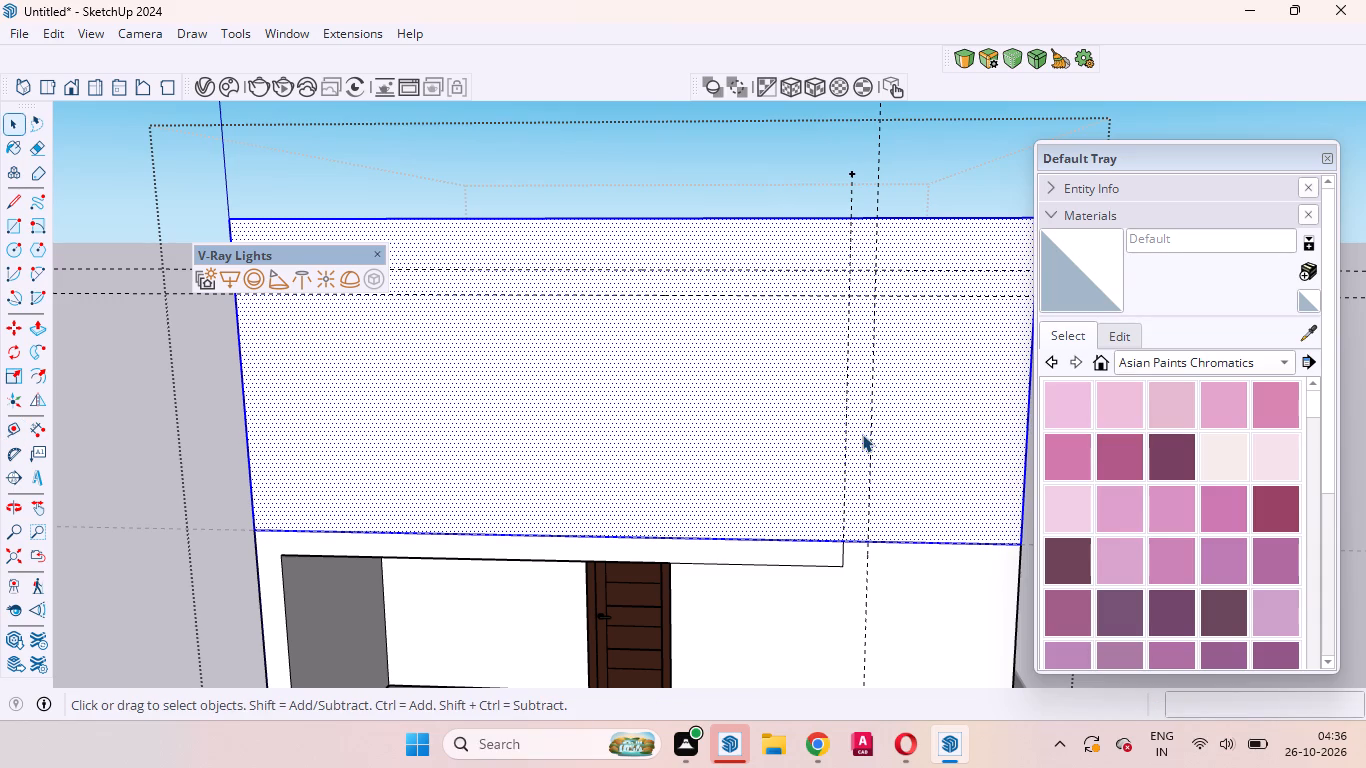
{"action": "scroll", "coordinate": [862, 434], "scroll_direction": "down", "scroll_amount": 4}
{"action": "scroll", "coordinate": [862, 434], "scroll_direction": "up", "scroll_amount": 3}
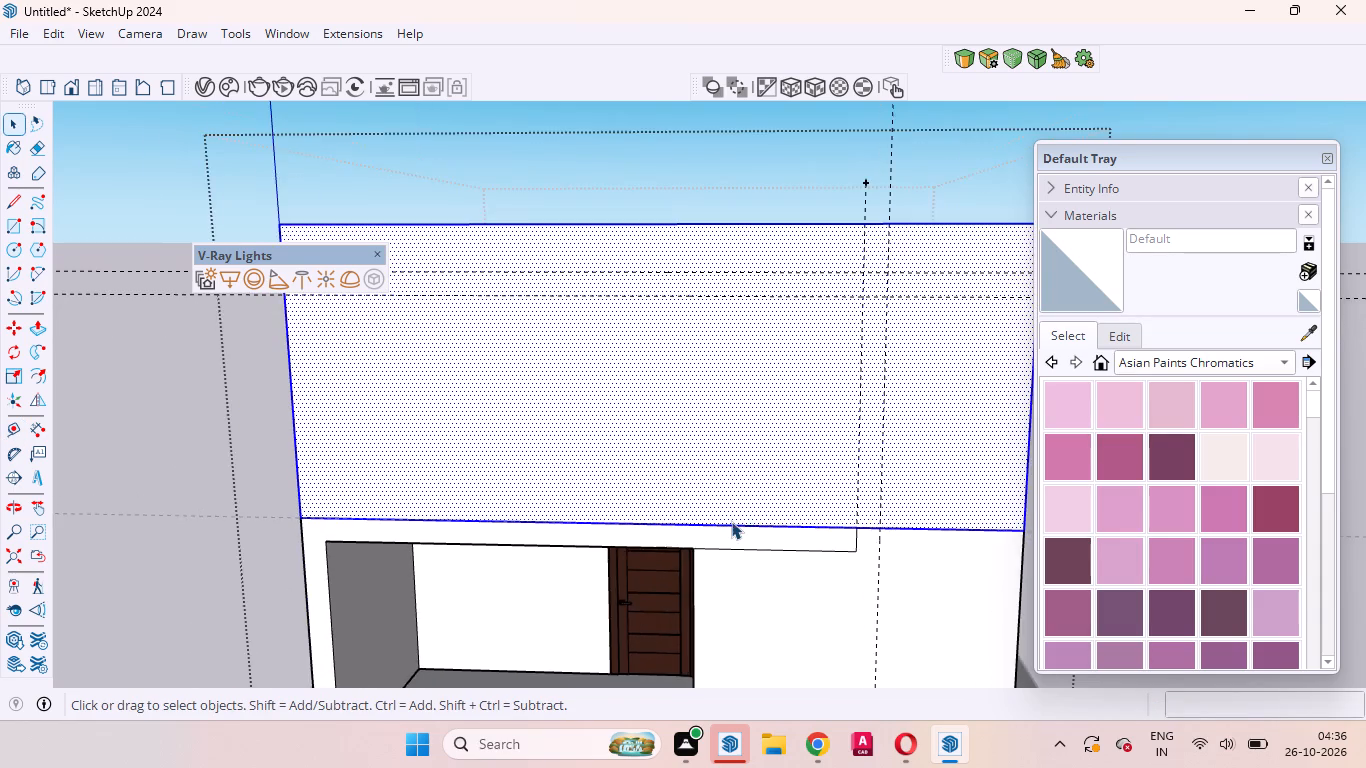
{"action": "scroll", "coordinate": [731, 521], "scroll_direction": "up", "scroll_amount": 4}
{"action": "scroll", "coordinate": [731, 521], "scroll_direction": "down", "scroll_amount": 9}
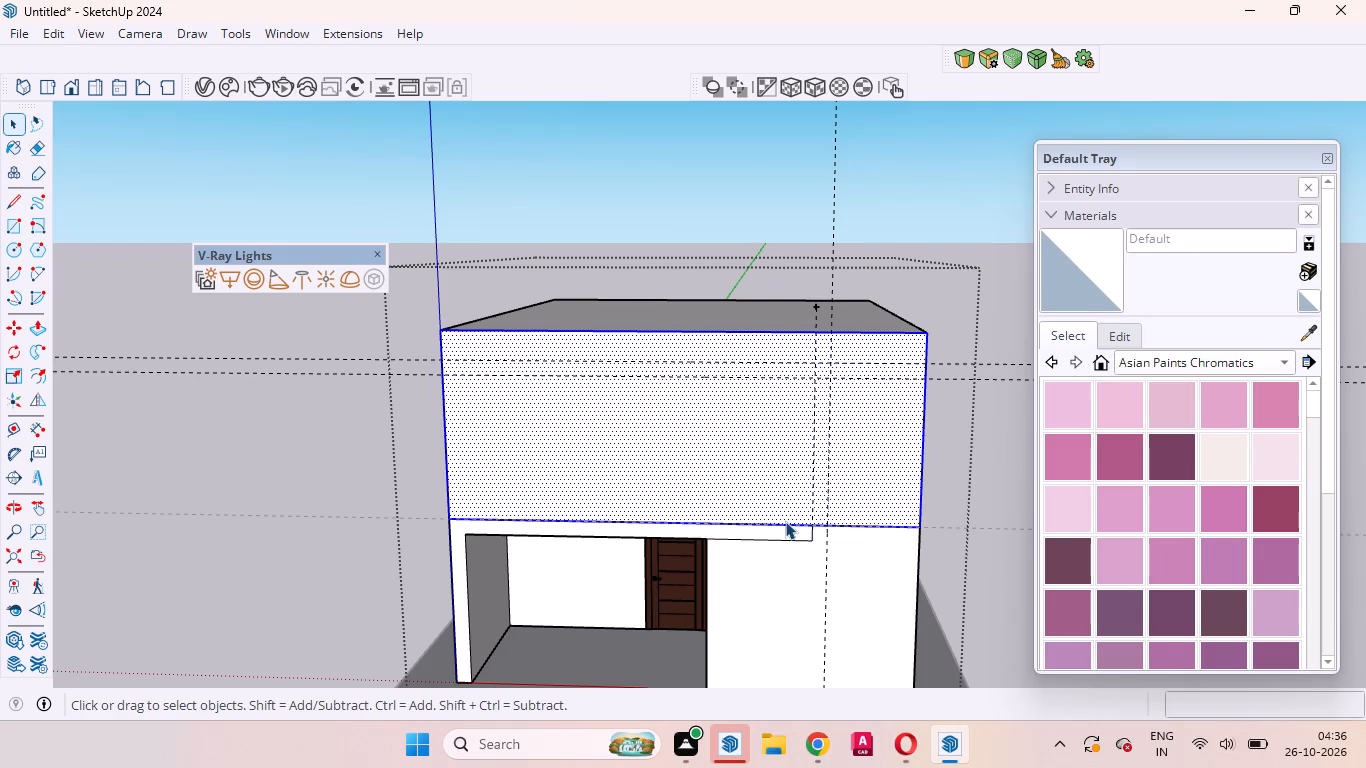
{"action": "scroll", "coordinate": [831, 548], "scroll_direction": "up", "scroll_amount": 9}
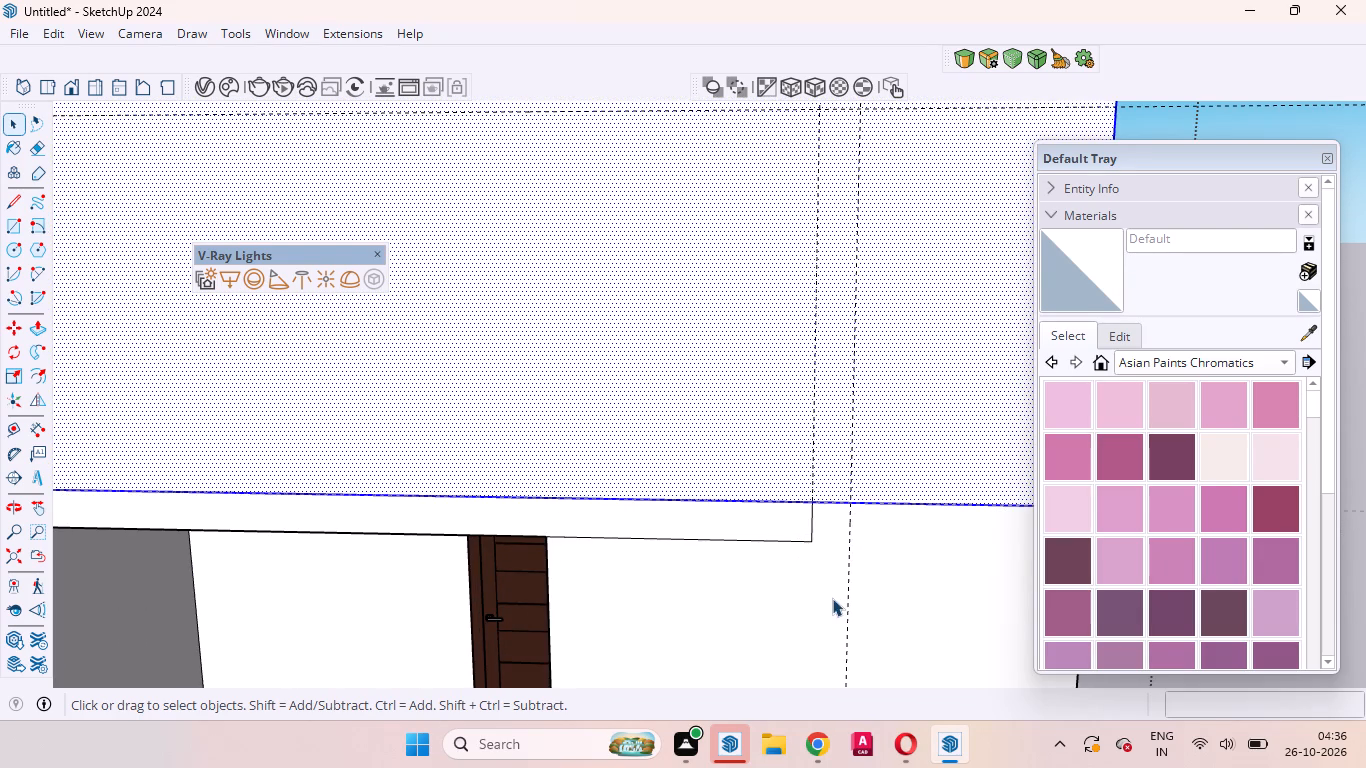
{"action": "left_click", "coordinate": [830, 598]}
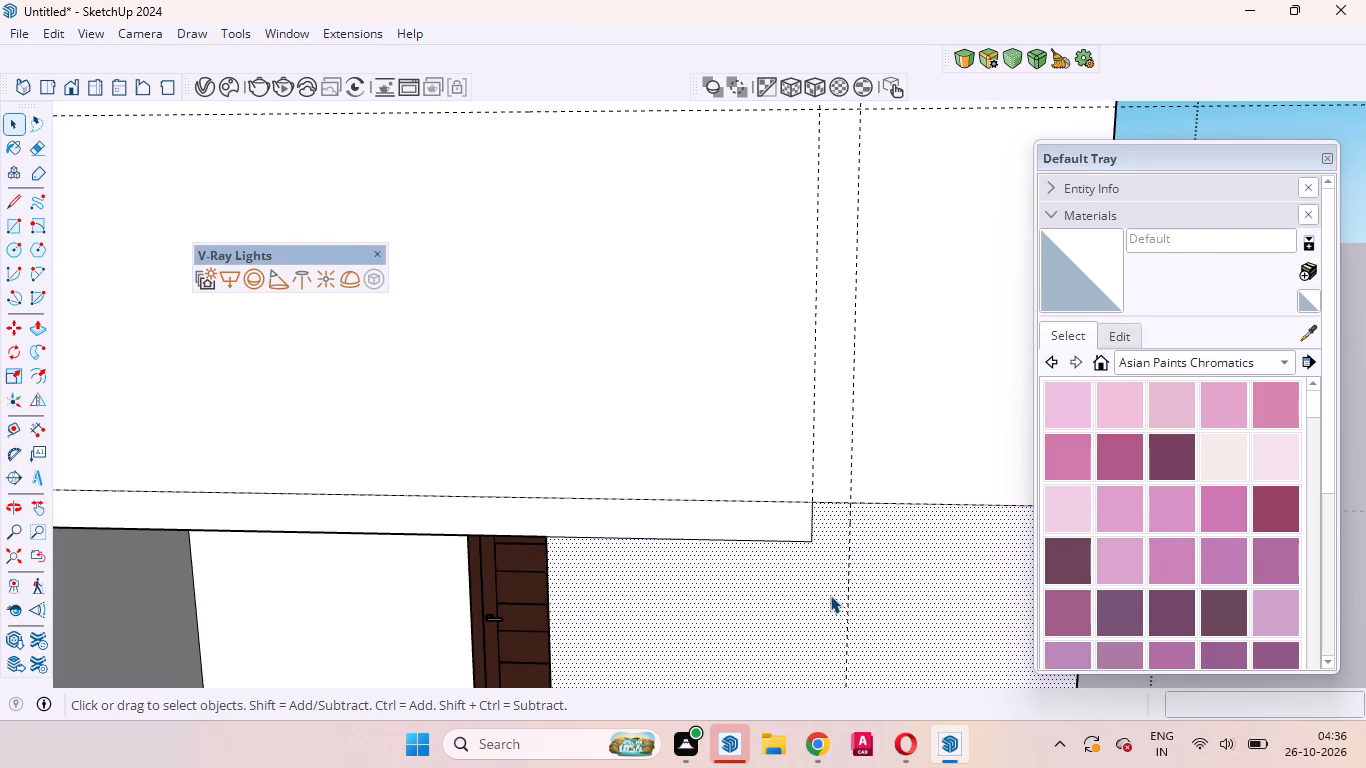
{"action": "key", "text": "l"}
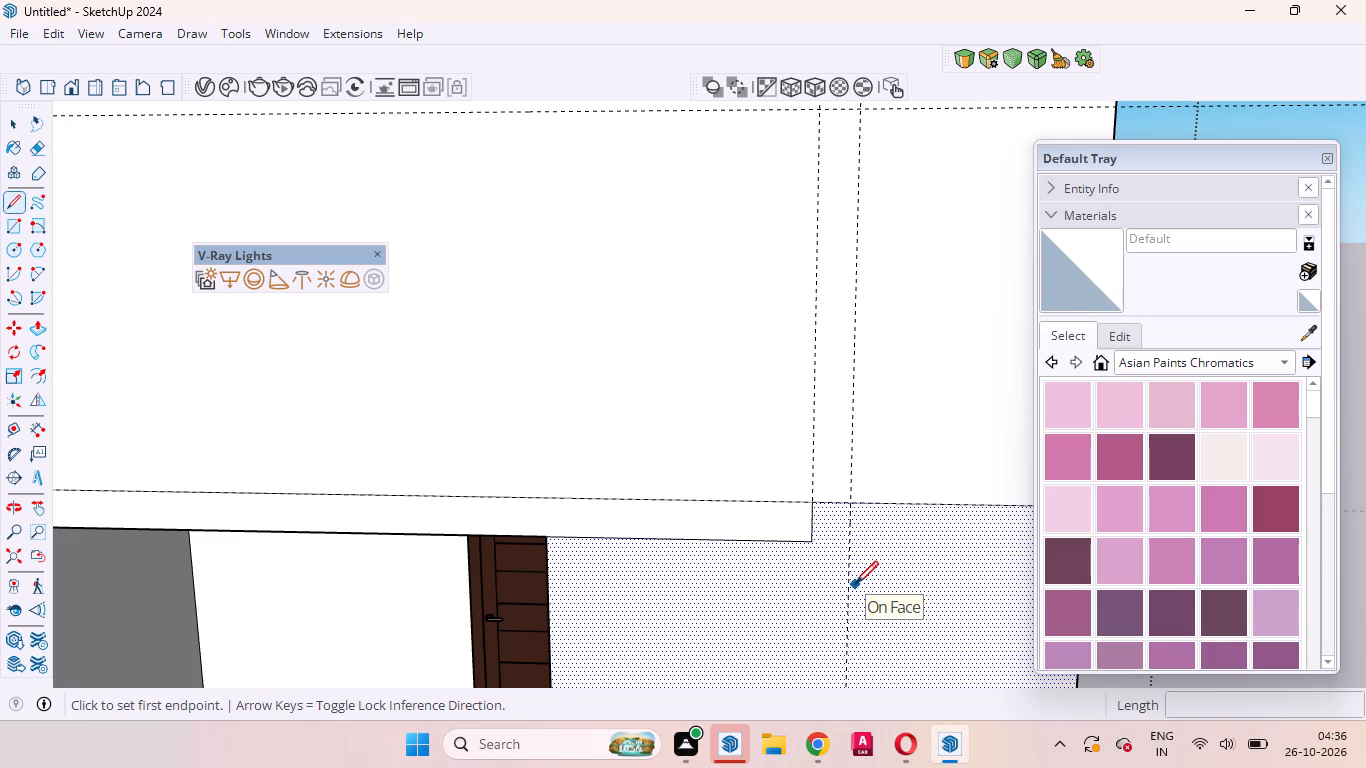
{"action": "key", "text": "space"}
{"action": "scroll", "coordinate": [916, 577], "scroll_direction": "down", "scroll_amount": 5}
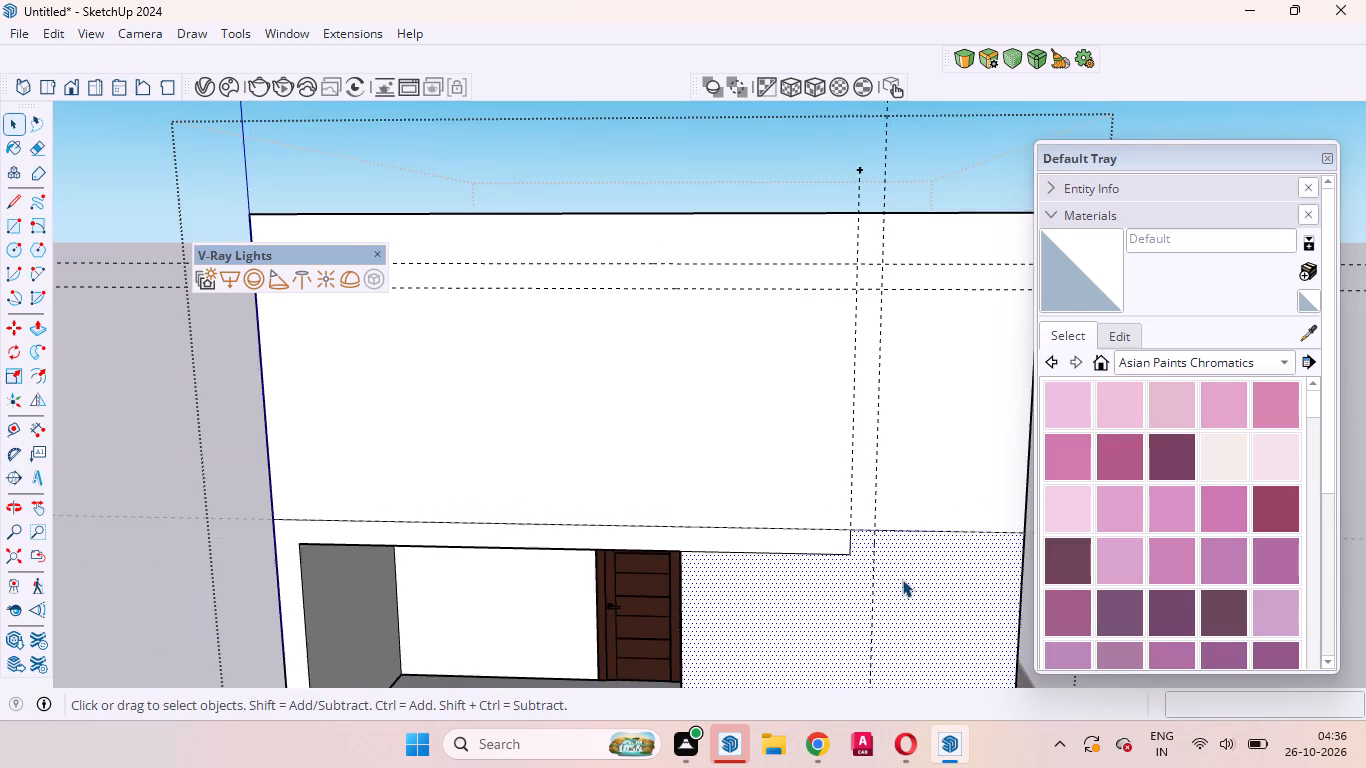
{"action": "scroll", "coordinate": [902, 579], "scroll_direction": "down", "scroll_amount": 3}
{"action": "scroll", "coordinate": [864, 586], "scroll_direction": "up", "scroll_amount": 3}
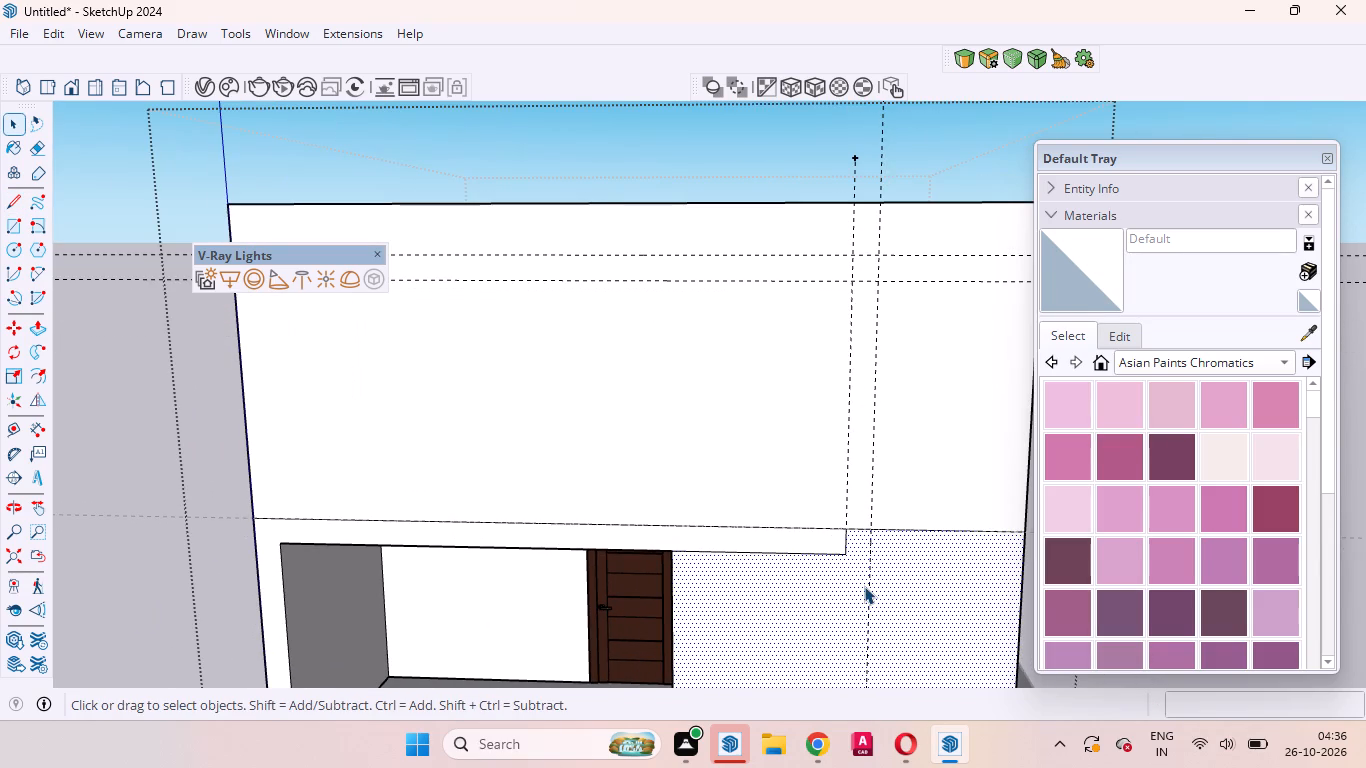
Draw a 1' by 12' 1" vertical rectangle from the thin band's lower right corner up to the higher horizontal guide.
{"action": "key", "text": "r"}
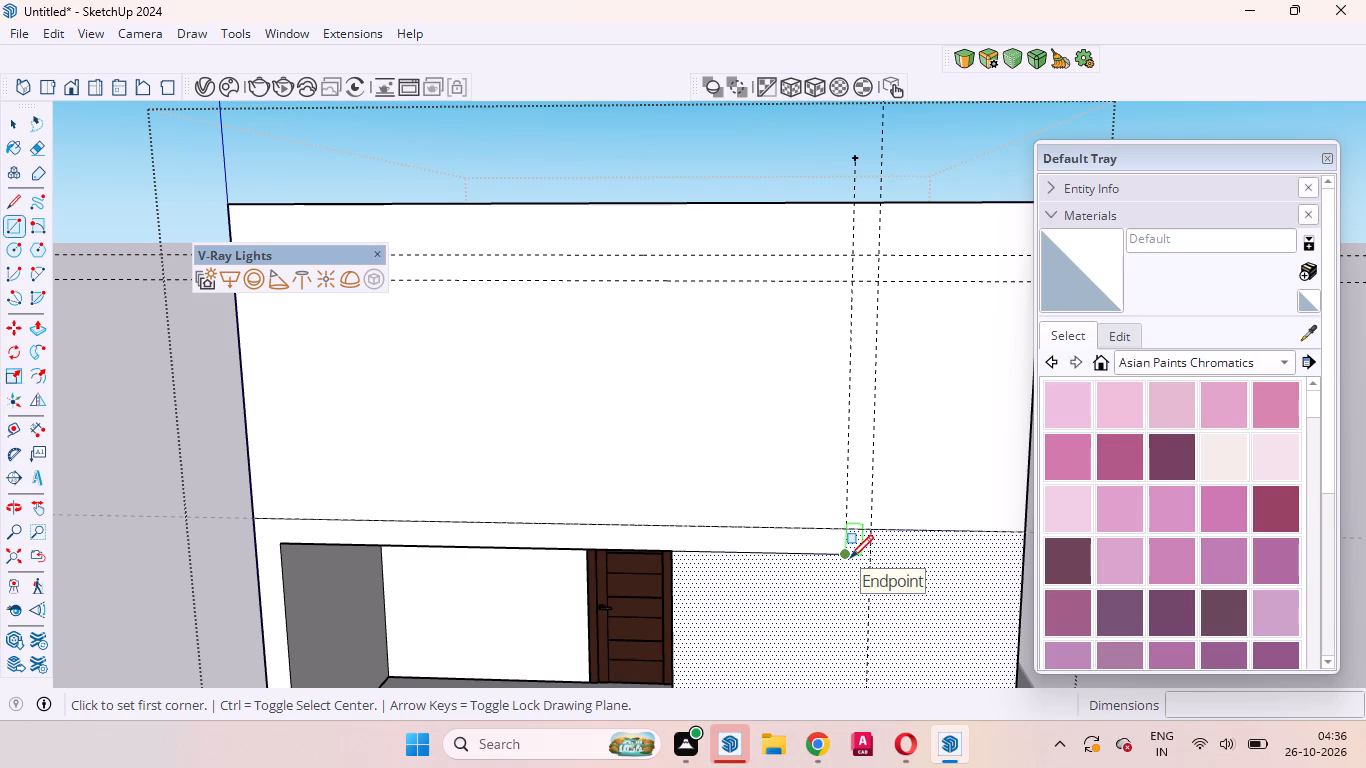
{"action": "left_click", "coordinate": [850, 558]}
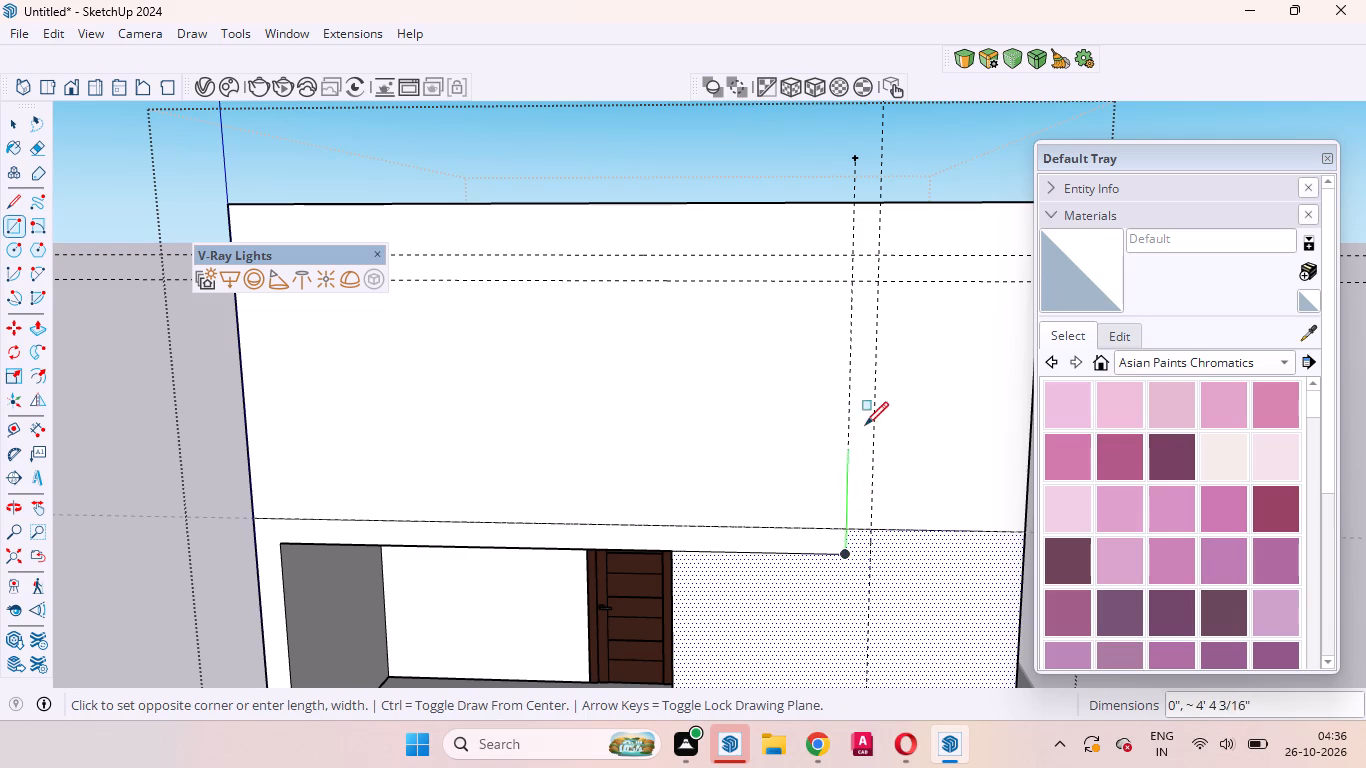
{"action": "scroll", "coordinate": [878, 263], "scroll_direction": "up", "scroll_amount": 3}
{"action": "left_click", "coordinate": [879, 252]}
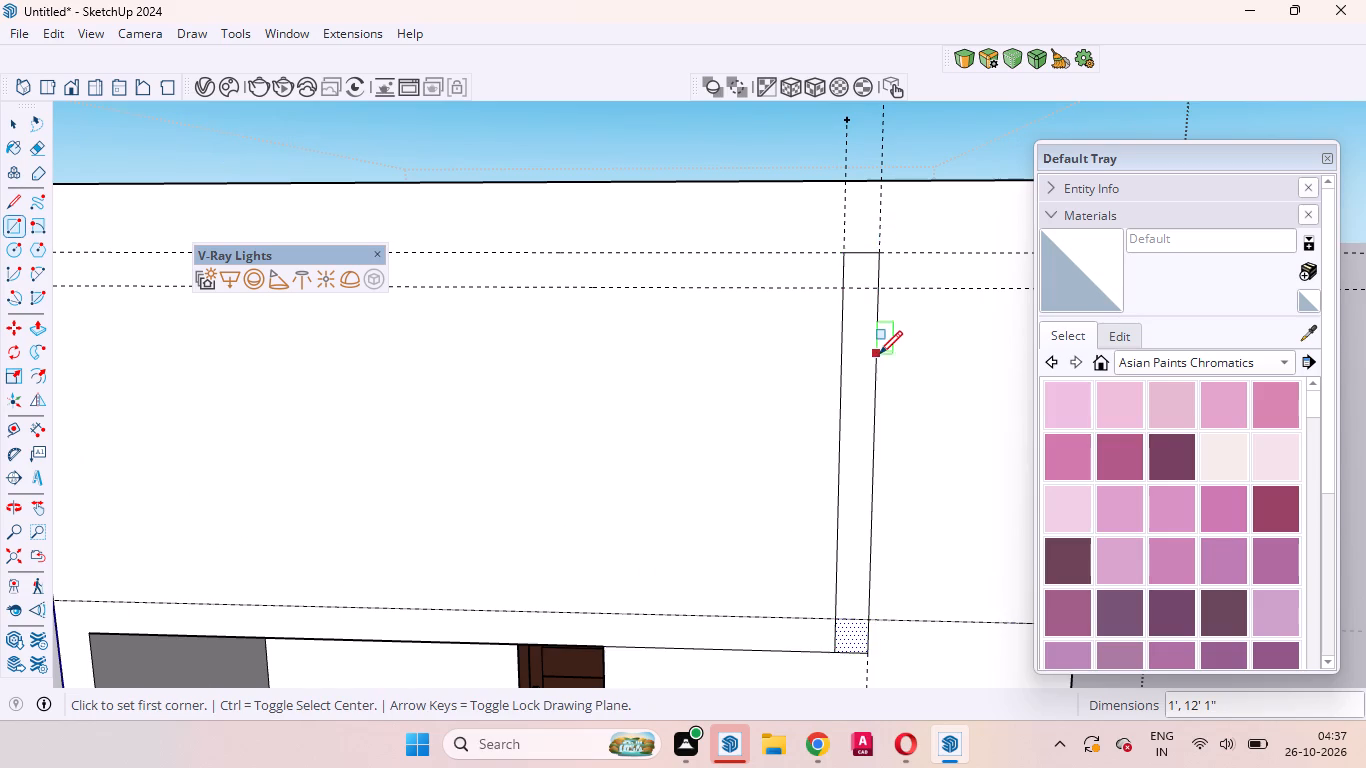
Draw a horizontal rectangle about 12' 8" by 1' between the two upper guides, ending at the vertical strip's left edge.
{"action": "scroll", "coordinate": [879, 354], "scroll_direction": "down", "scroll_amount": 8}
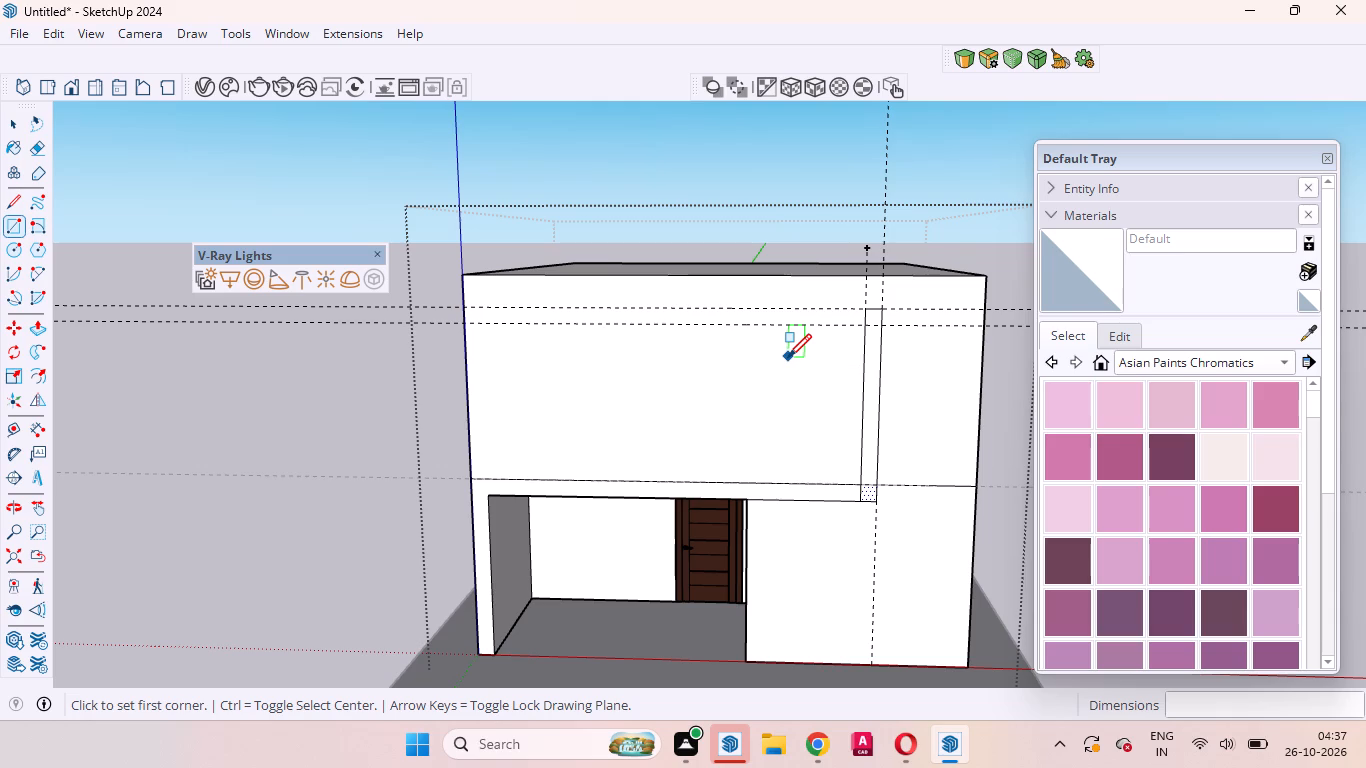
{"action": "left_click", "coordinate": [666, 320]}
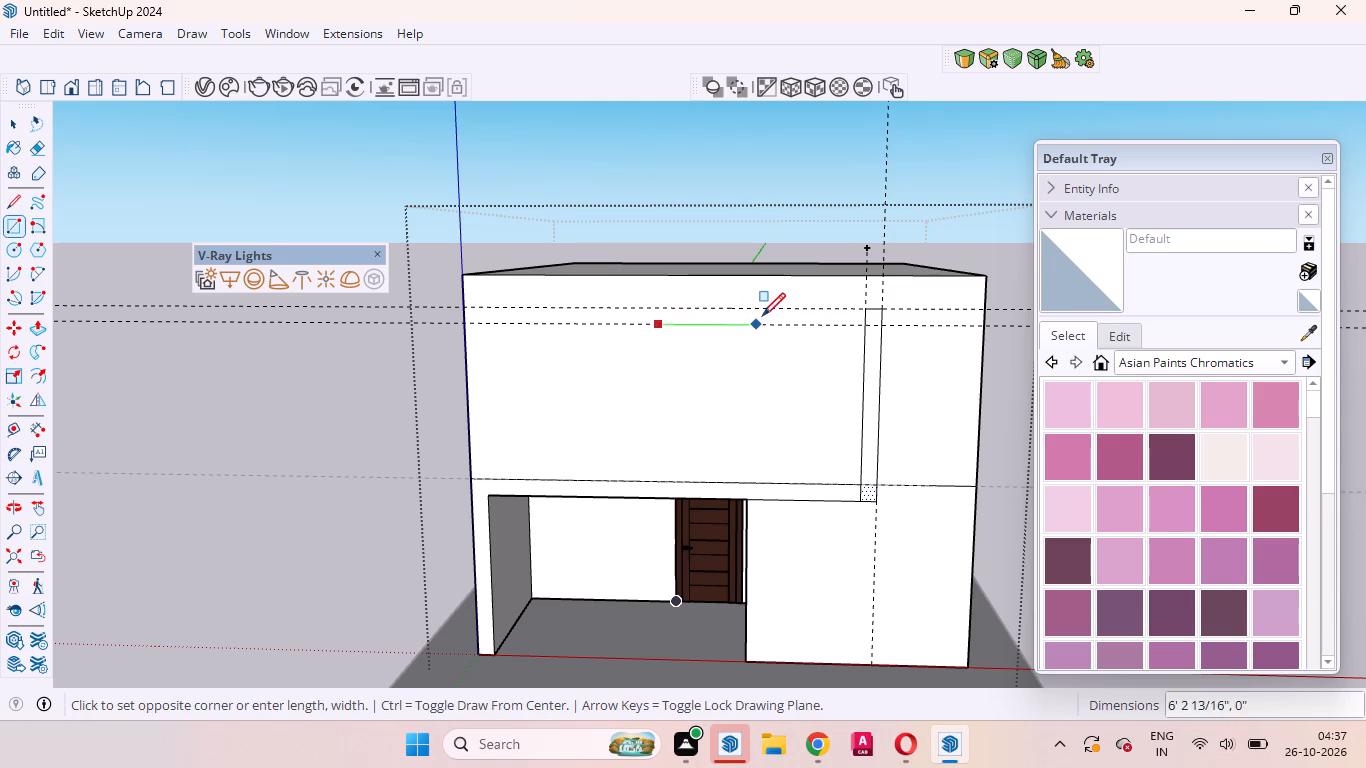
{"action": "left_click", "coordinate": [862, 306]}
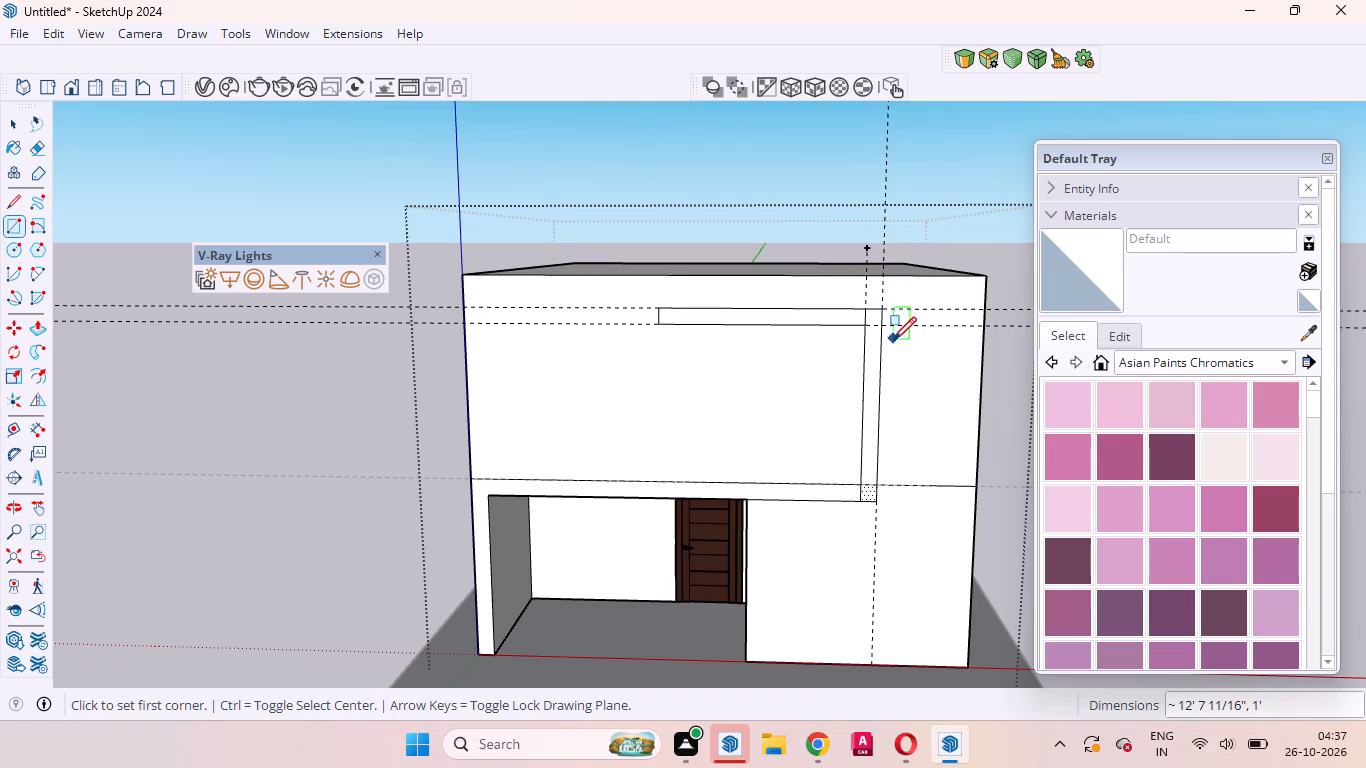
{"action": "key", "text": "space"}
Delete the short vertical guide and the edge dividing the horizontal strip from the vertical strip at their upper corner.
{"action": "scroll", "coordinate": [865, 308], "scroll_direction": "up", "scroll_amount": 5}
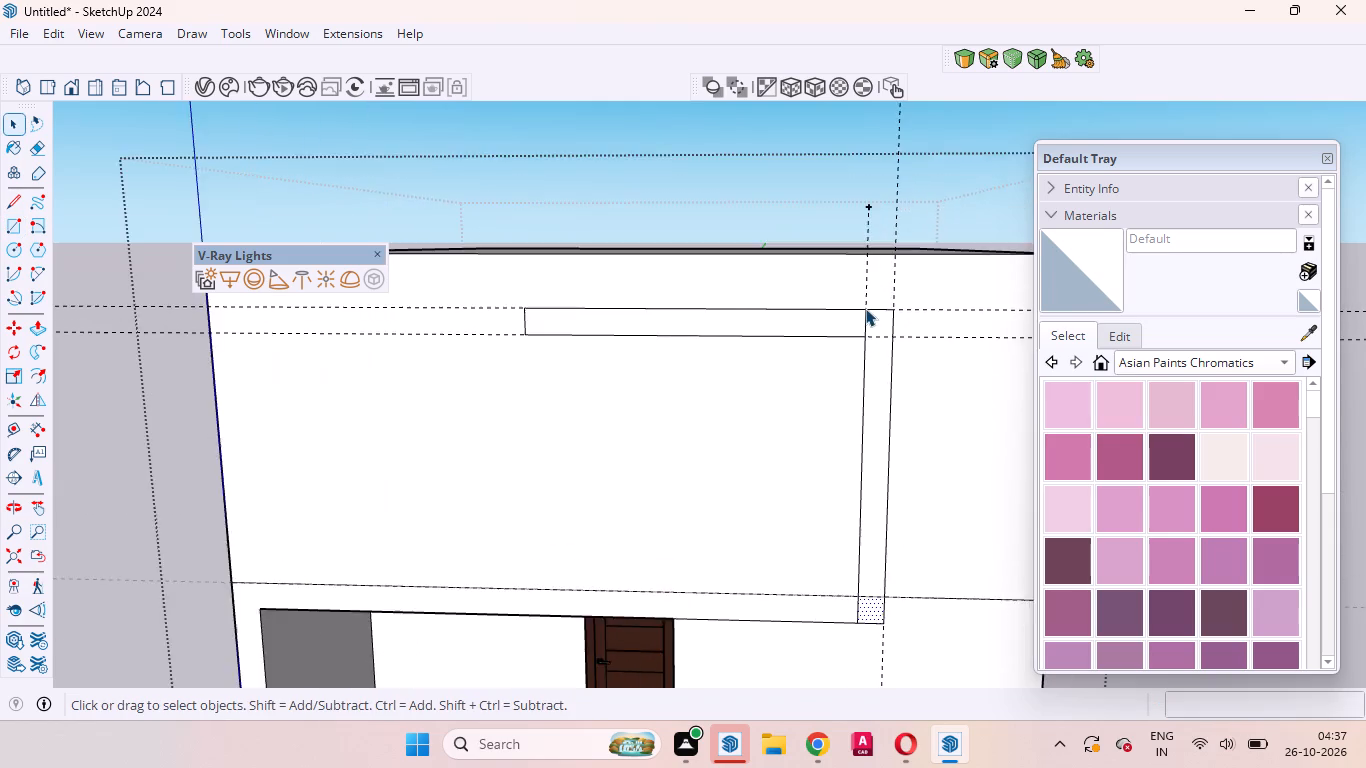
{"action": "scroll", "coordinate": [865, 308], "scroll_direction": "up", "scroll_amount": 3}
{"action": "left_click", "coordinate": [866, 323]}
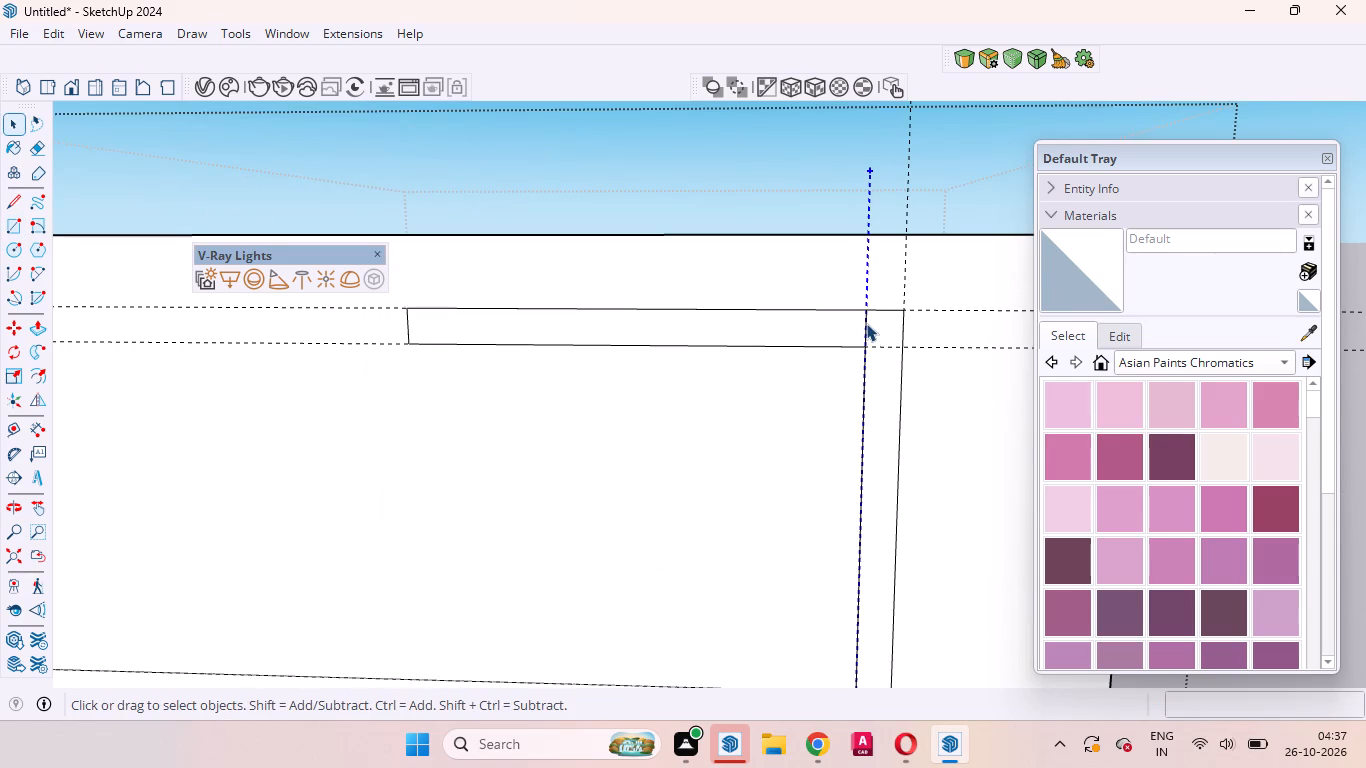
{"action": "key", "text": "Delete"}
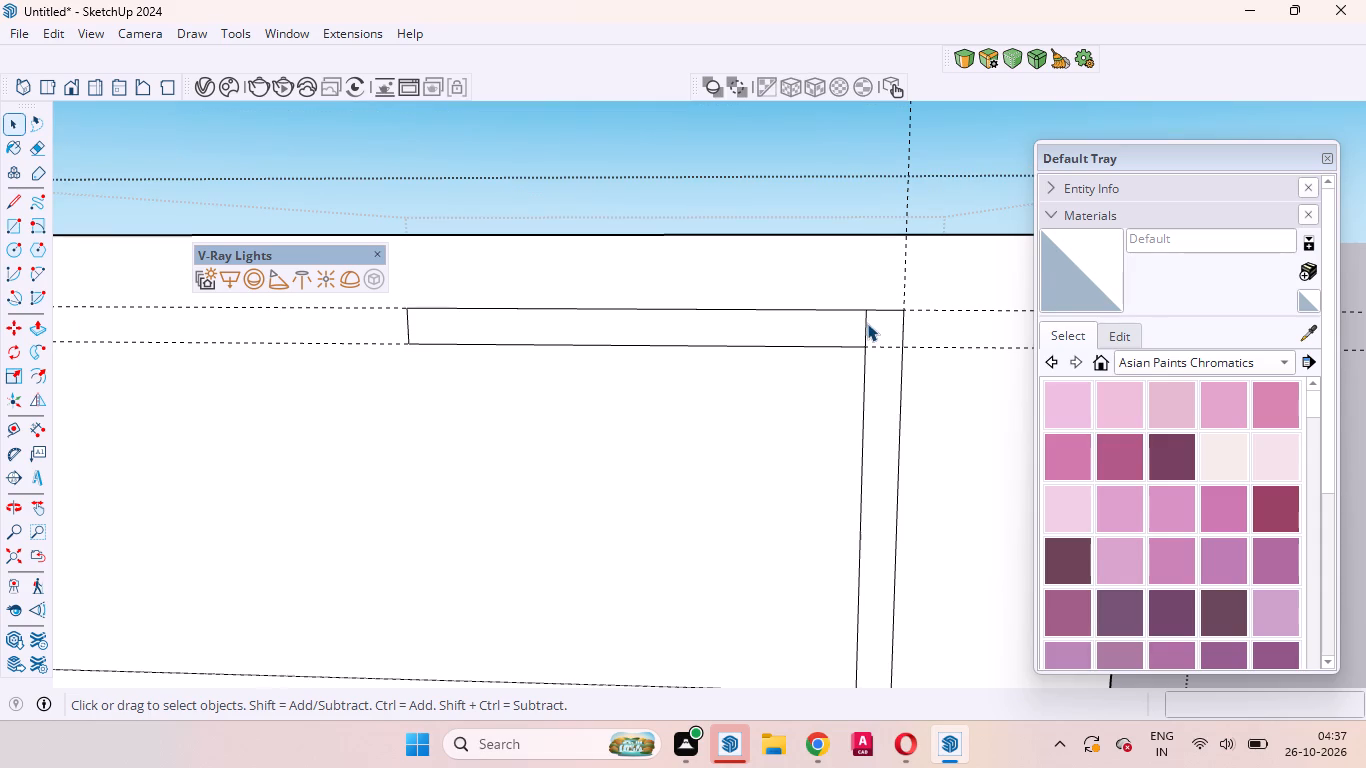
{"action": "left_click", "coordinate": [867, 325]}
{"action": "key", "text": "Delete"}
Delete the edge segment crossing the vertical strip's lower end at the level of the thin band's top line.
{"action": "scroll", "coordinate": [880, 360], "scroll_direction": "down", "scroll_amount": 11}
{"action": "scroll", "coordinate": [877, 390], "scroll_direction": "up", "scroll_amount": 1}
{"action": "scroll", "coordinate": [860, 532], "scroll_direction": "up", "scroll_amount": 8}
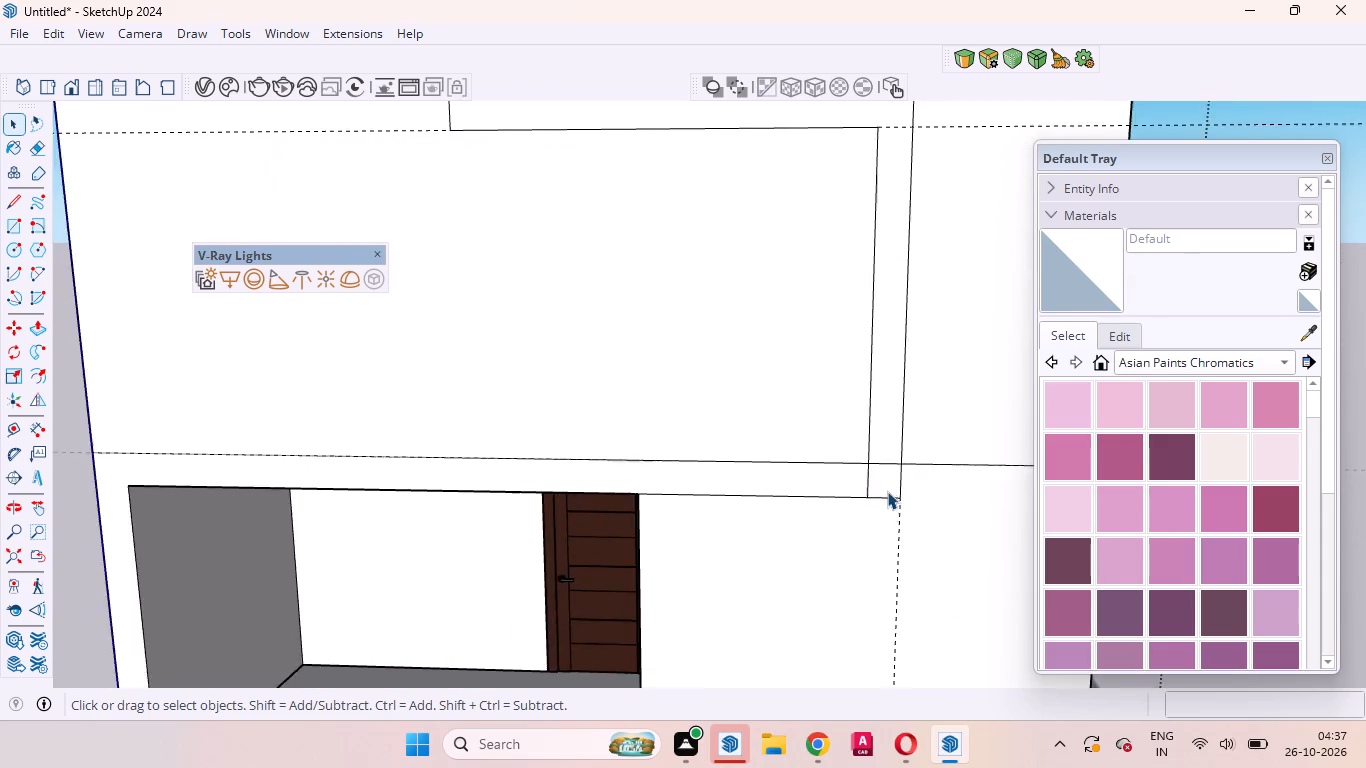
{"action": "scroll", "coordinate": [887, 491], "scroll_direction": "up", "scroll_amount": 5}
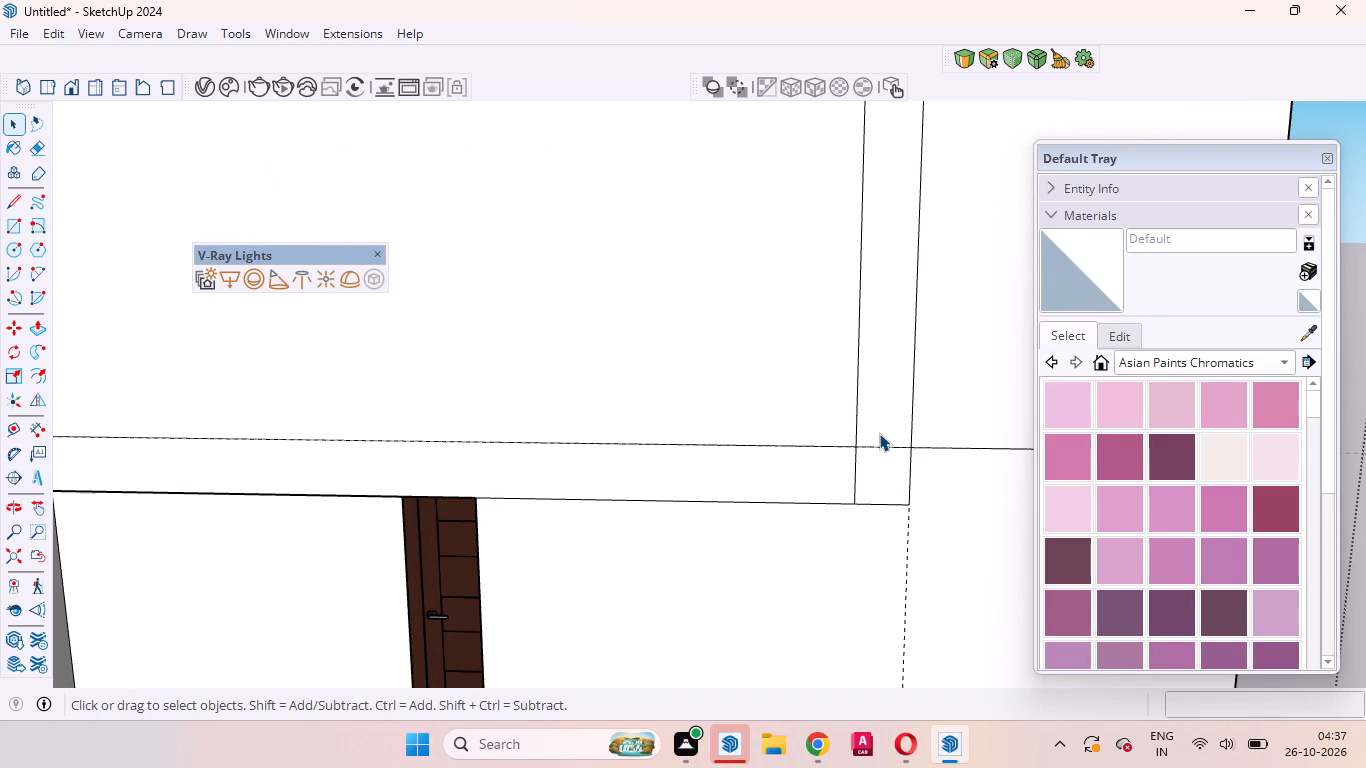
{"action": "left_click", "coordinate": [884, 445]}
{"action": "key", "text": "Delete"}
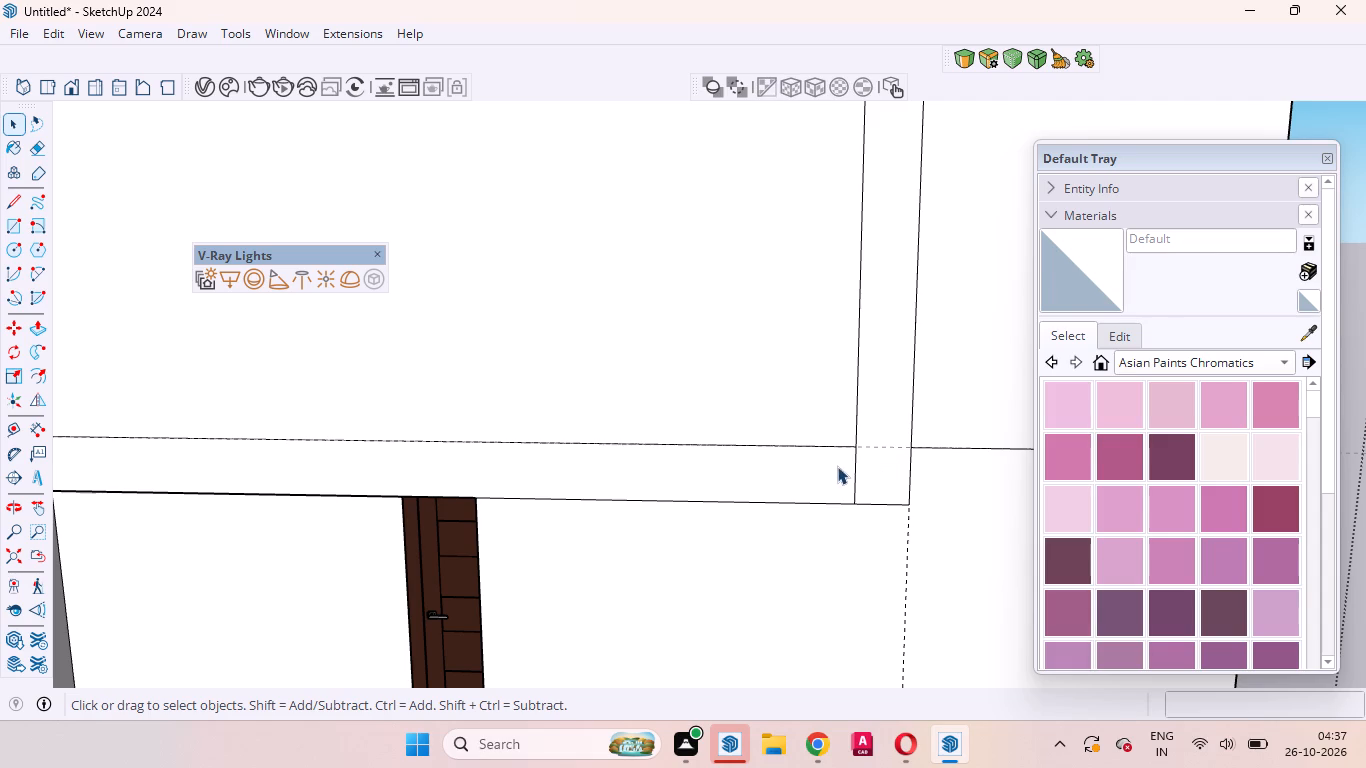
Delete the remaining edge dividing the thin horizontal band from the vertical strip at their lower corner and select the merged frame face.
{"action": "left_click", "coordinate": [856, 467]}
{"action": "key", "text": "Delete"}
{"action": "left_click", "coordinate": [856, 471]}
Push the upper front wall face around the frame back 4' with Push/Pull, leaving the frame projecting.
{"action": "scroll", "coordinate": [867, 472], "scroll_direction": "down", "scroll_amount": 14}
{"action": "middle_click_drag", "start_coordinate": [832, 476], "coordinate": [858, 477]}
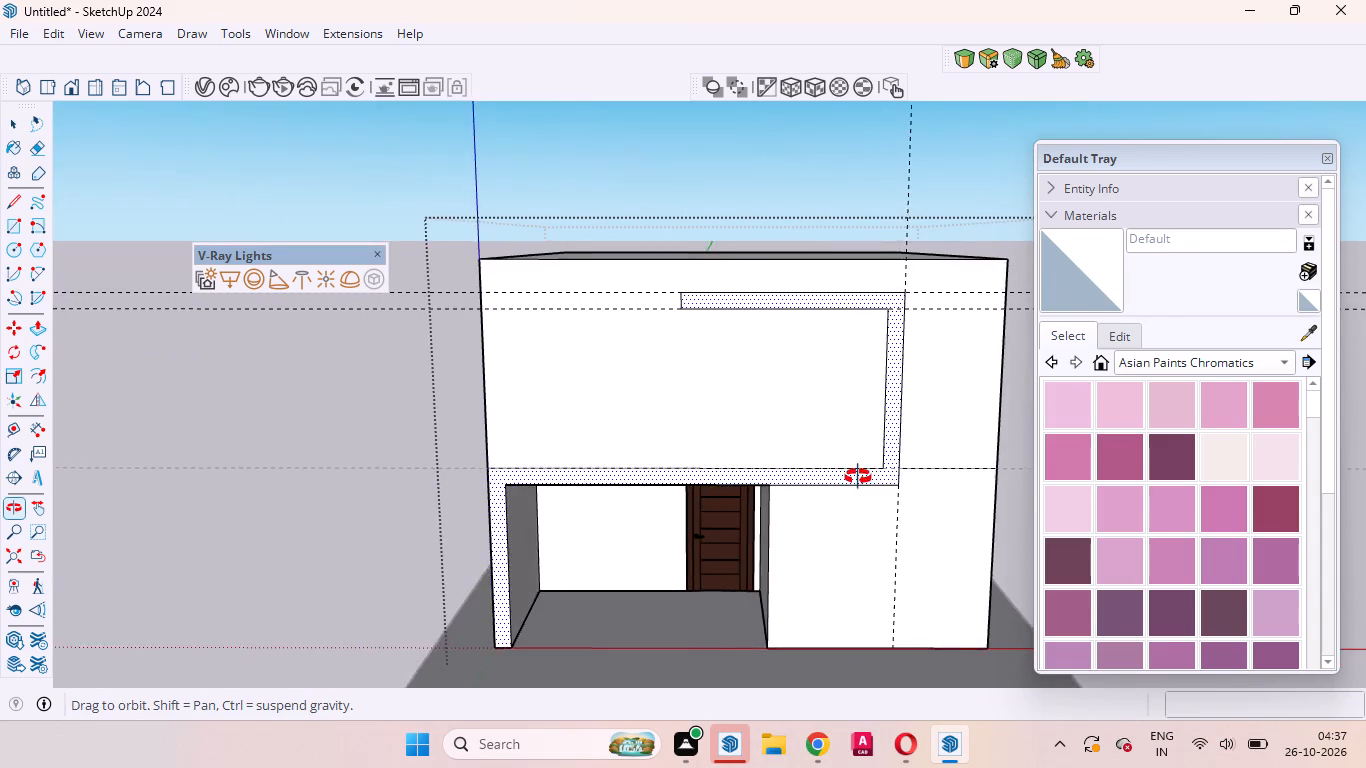
{"action": "middle_click_drag", "start_coordinate": [858, 477], "coordinate": [887, 466]}
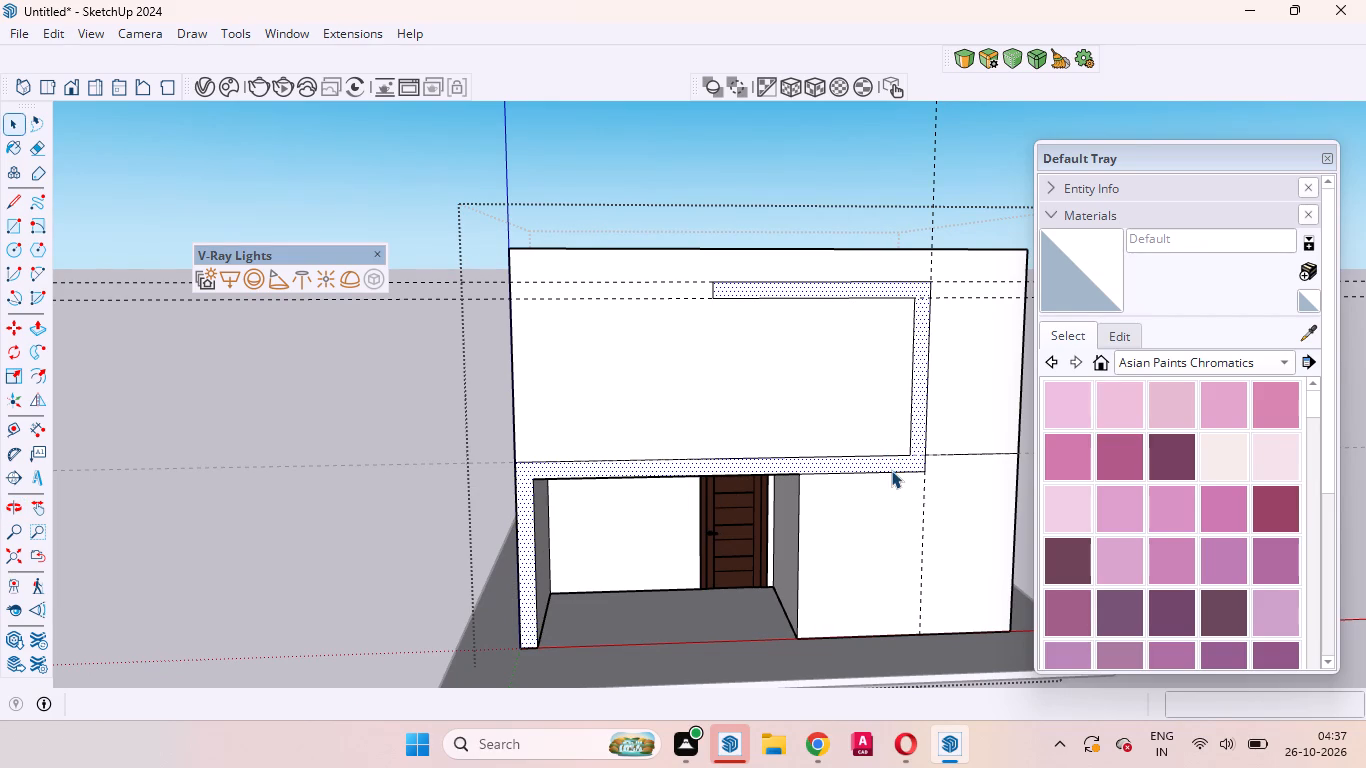
{"action": "scroll", "coordinate": [891, 470], "scroll_direction": "down", "scroll_amount": 4}
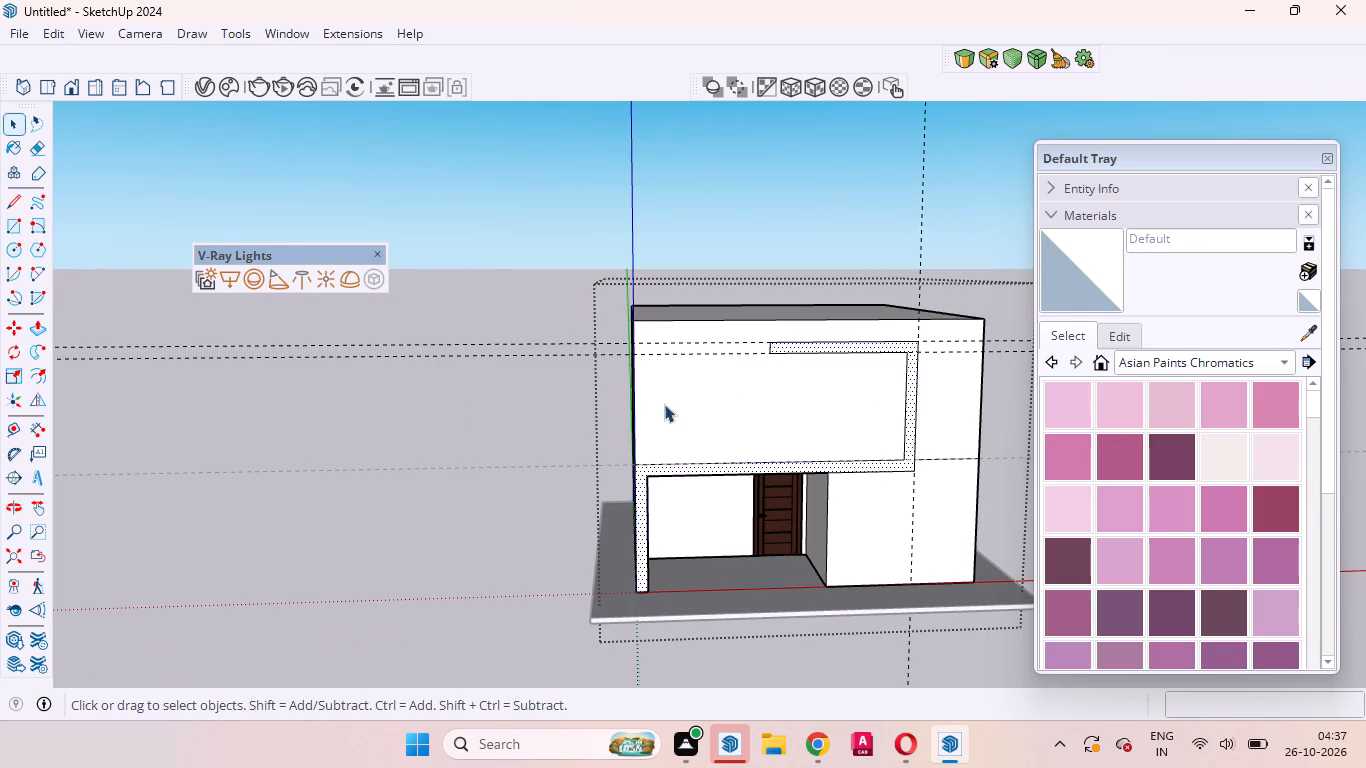
{"action": "scroll", "coordinate": [738, 424], "scroll_direction": "down", "scroll_amount": 3}
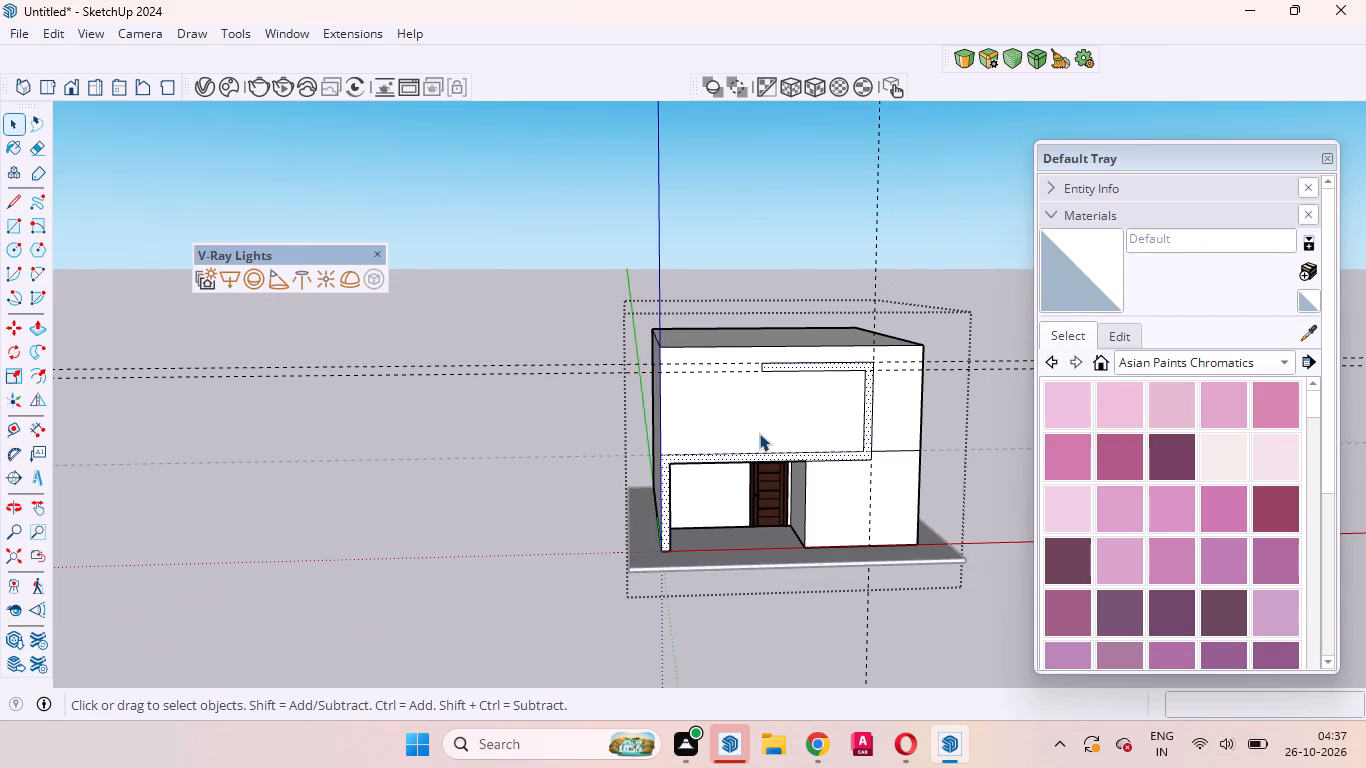
{"action": "middle_click_drag", "start_coordinate": [754, 430], "coordinate": [723, 404]}
{"action": "scroll", "coordinate": [742, 401], "scroll_direction": "up", "scroll_amount": 4}
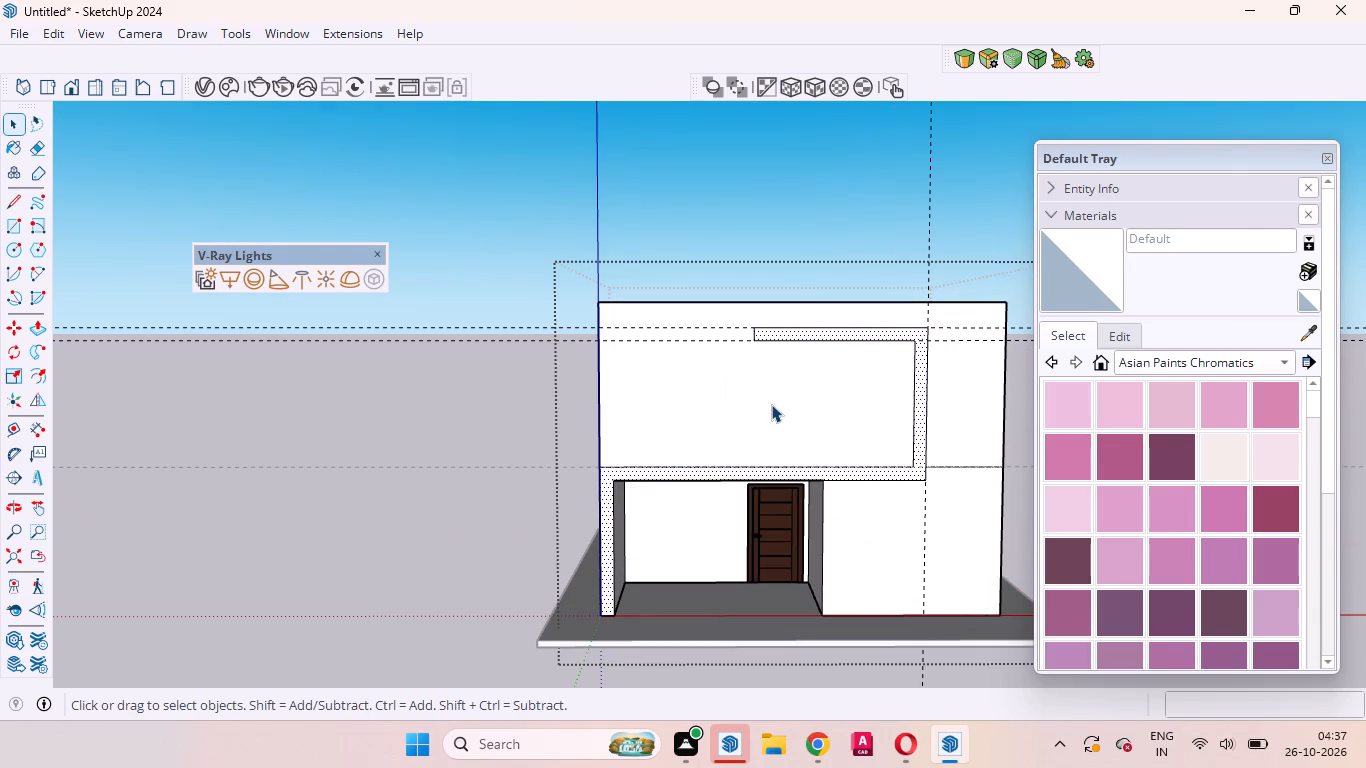
{"action": "scroll", "coordinate": [826, 409], "scroll_direction": "up", "scroll_amount": 3}
{"action": "left_click", "coordinate": [826, 409]}
{"action": "middle_click_drag", "start_coordinate": [820, 424], "coordinate": [837, 434]}
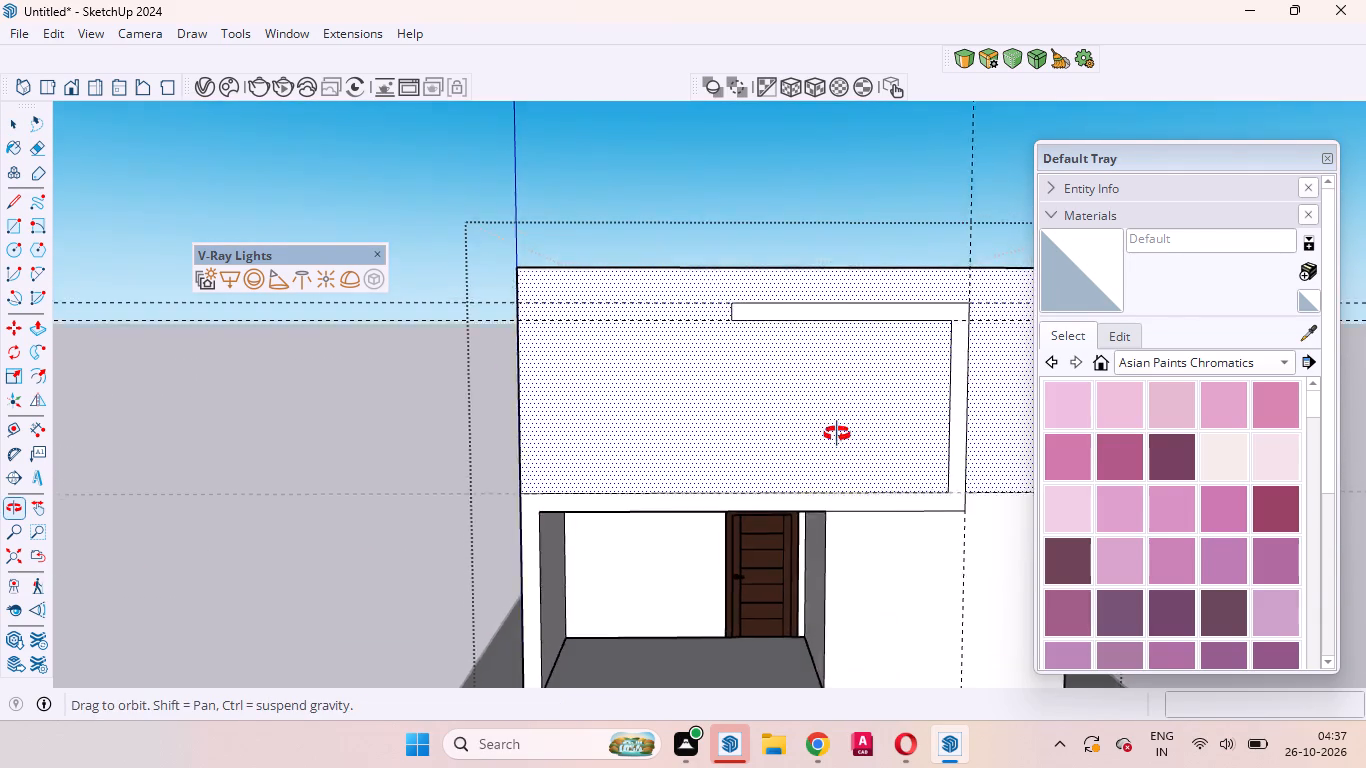
{"action": "middle_click_drag", "start_coordinate": [837, 434], "coordinate": [846, 440]}
{"action": "scroll", "coordinate": [814, 416], "scroll_direction": "down", "scroll_amount": 3}
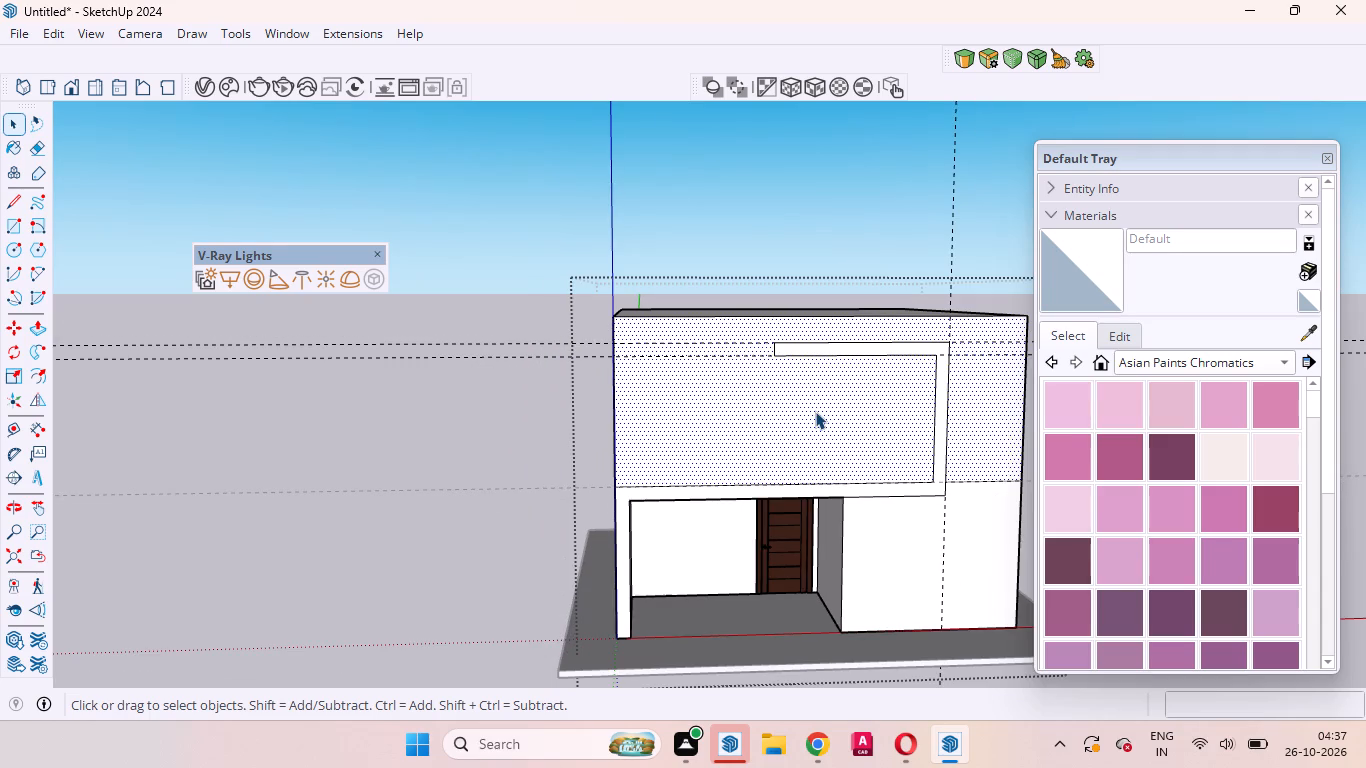
{"action": "scroll", "coordinate": [815, 411], "scroll_direction": "up", "scroll_amount": 3}
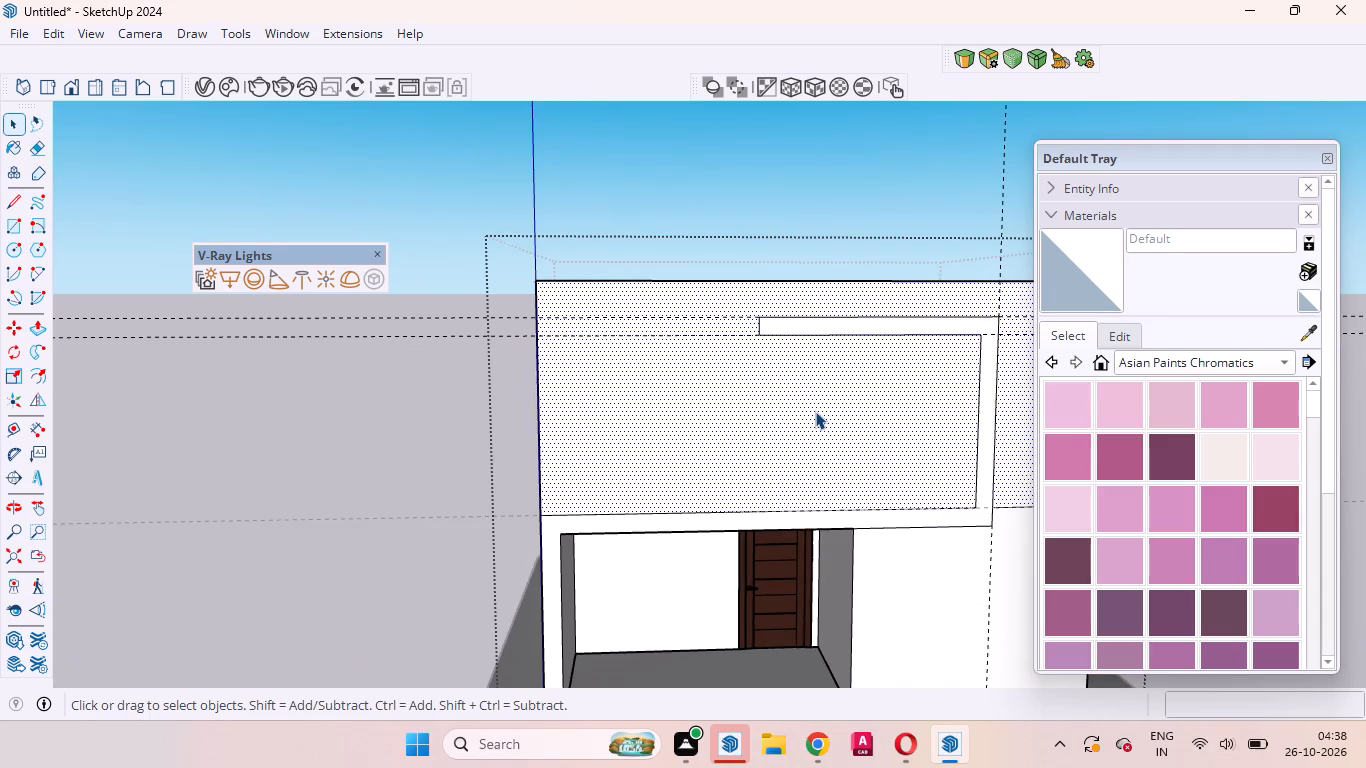
{"action": "middle_click_drag", "start_coordinate": [840, 423], "coordinate": [861, 437]}
{"action": "scroll", "coordinate": [861, 437], "scroll_direction": "up", "scroll_amount": 1}
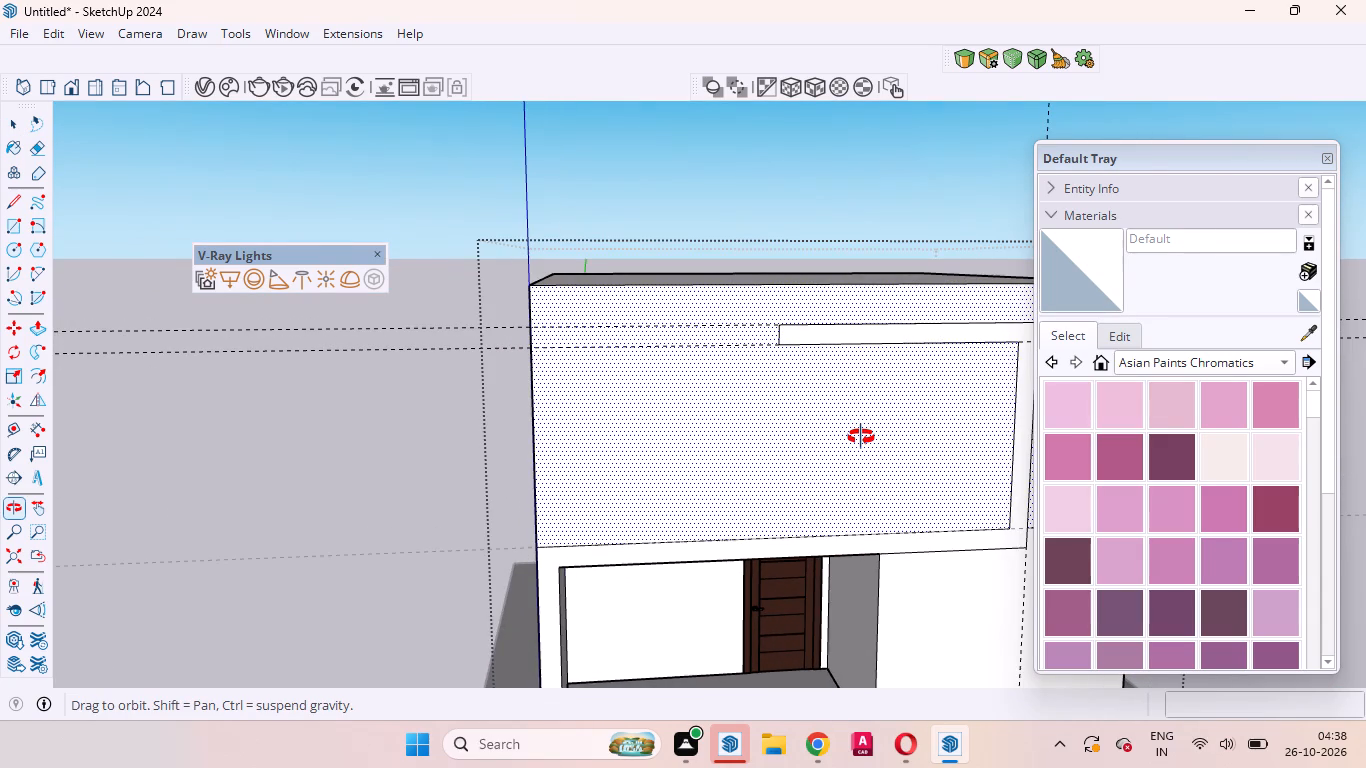
{"action": "middle_click_drag", "start_coordinate": [861, 437], "coordinate": [860, 437]}
{"action": "scroll", "coordinate": [860, 437], "scroll_direction": "down", "scroll_amount": 3}
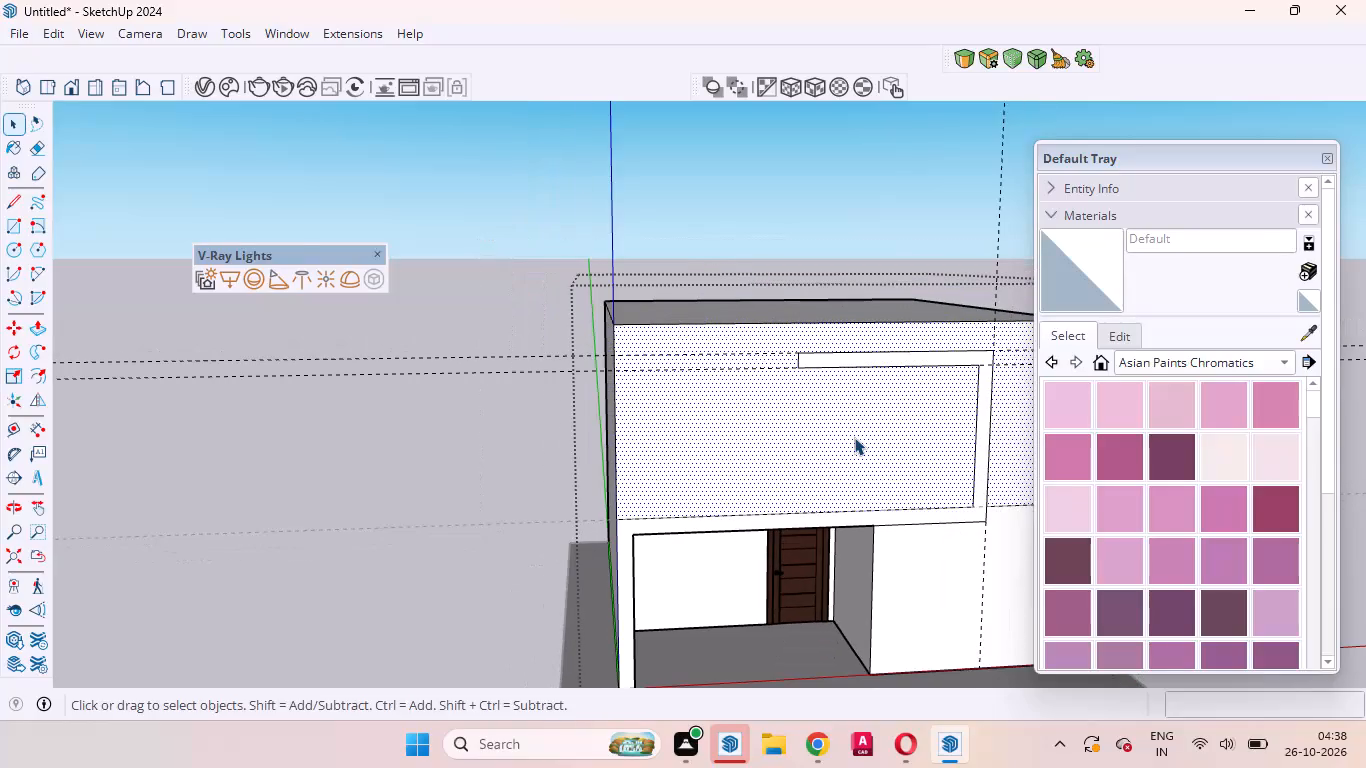
{"action": "key", "text": "p"}
{"action": "left_click_drag", "start_coordinate": [848, 437], "coordinate": [815, 428]}
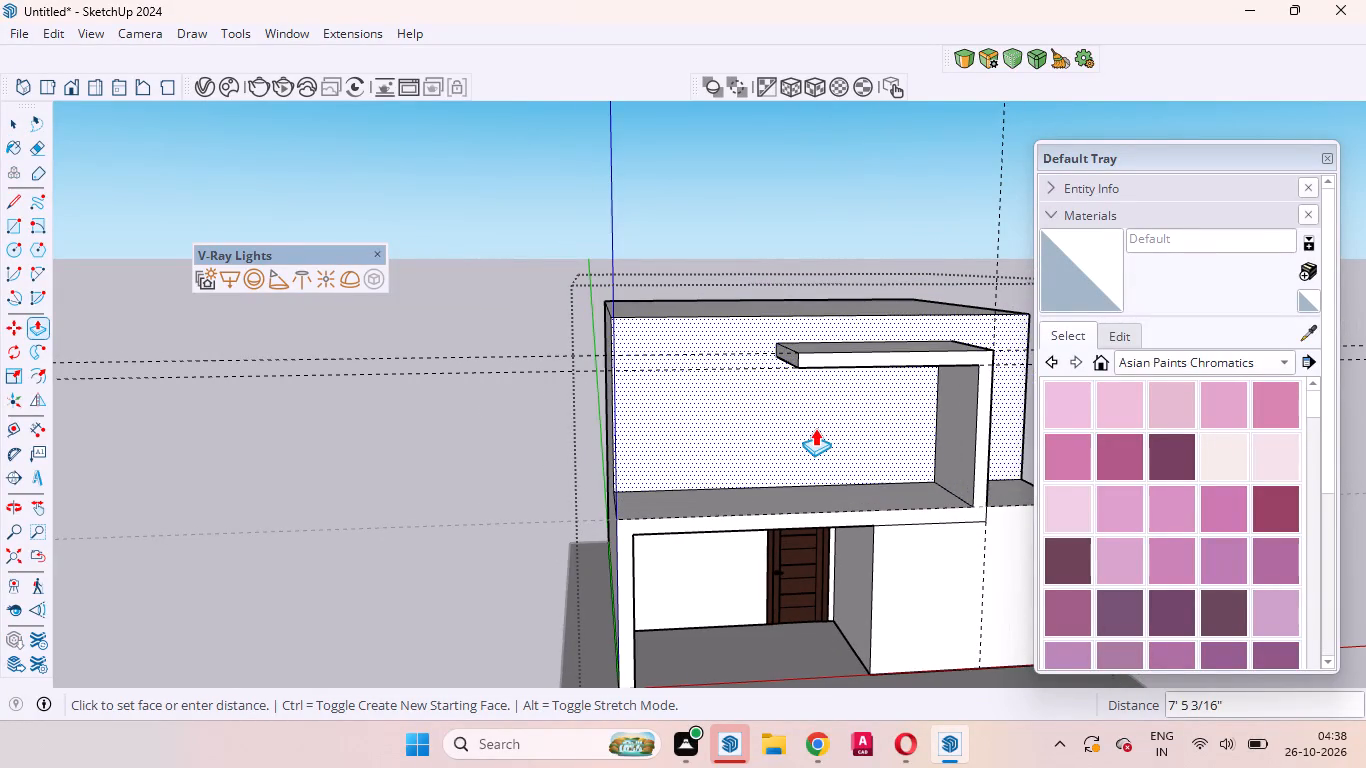
{"action": "left_click_drag", "start_coordinate": [815, 428], "coordinate": [818, 430]}
{"action": "key", "text": "4"}
{"action": "key", "text": "apostrophe"}
{"action": "key", "text": "Return"}
{"action": "key", "text": "space"}
{"action": "left_click", "coordinate": [793, 447]}
Examine the recessed upper wall and the projecting frame from the front and from above.
{"action": "middle_click_drag", "start_coordinate": [791, 455], "coordinate": [784, 455]}
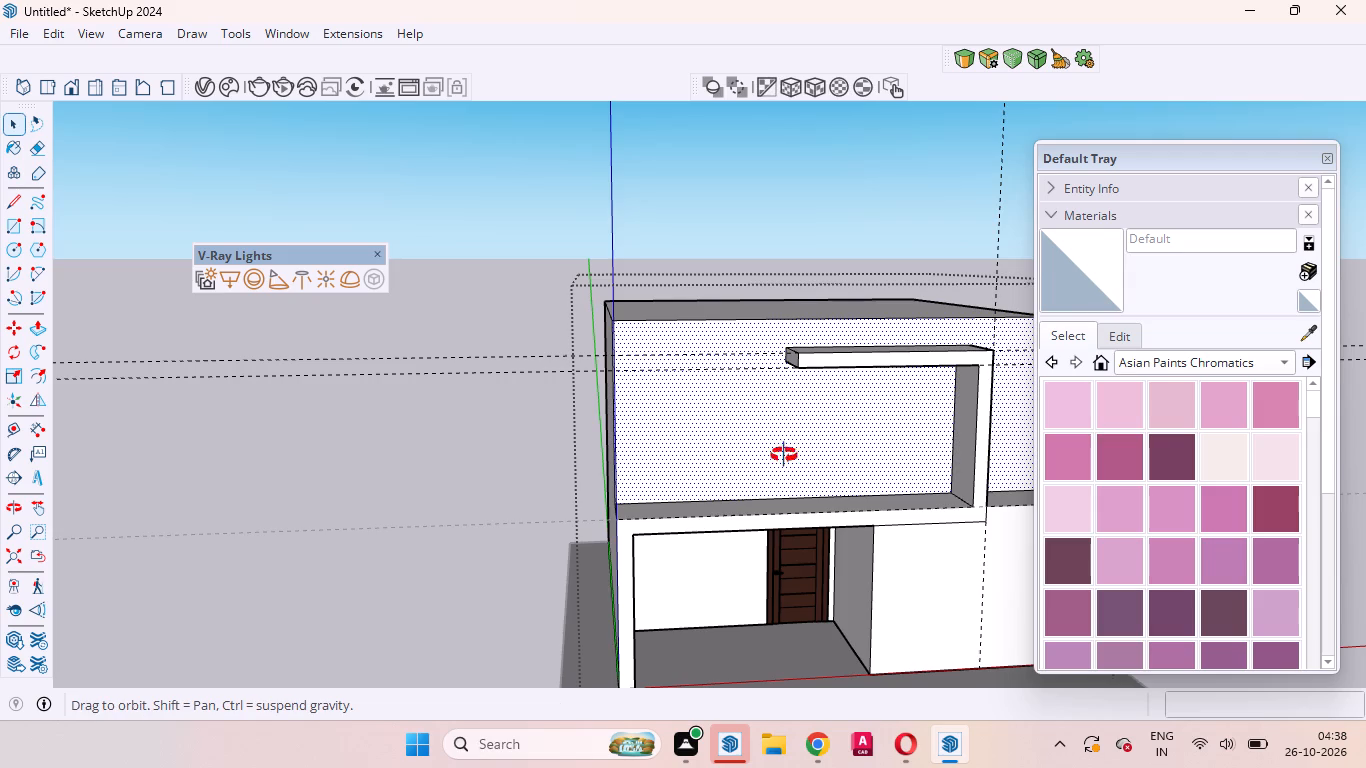
{"action": "middle_click_drag", "start_coordinate": [784, 455], "coordinate": [741, 406]}
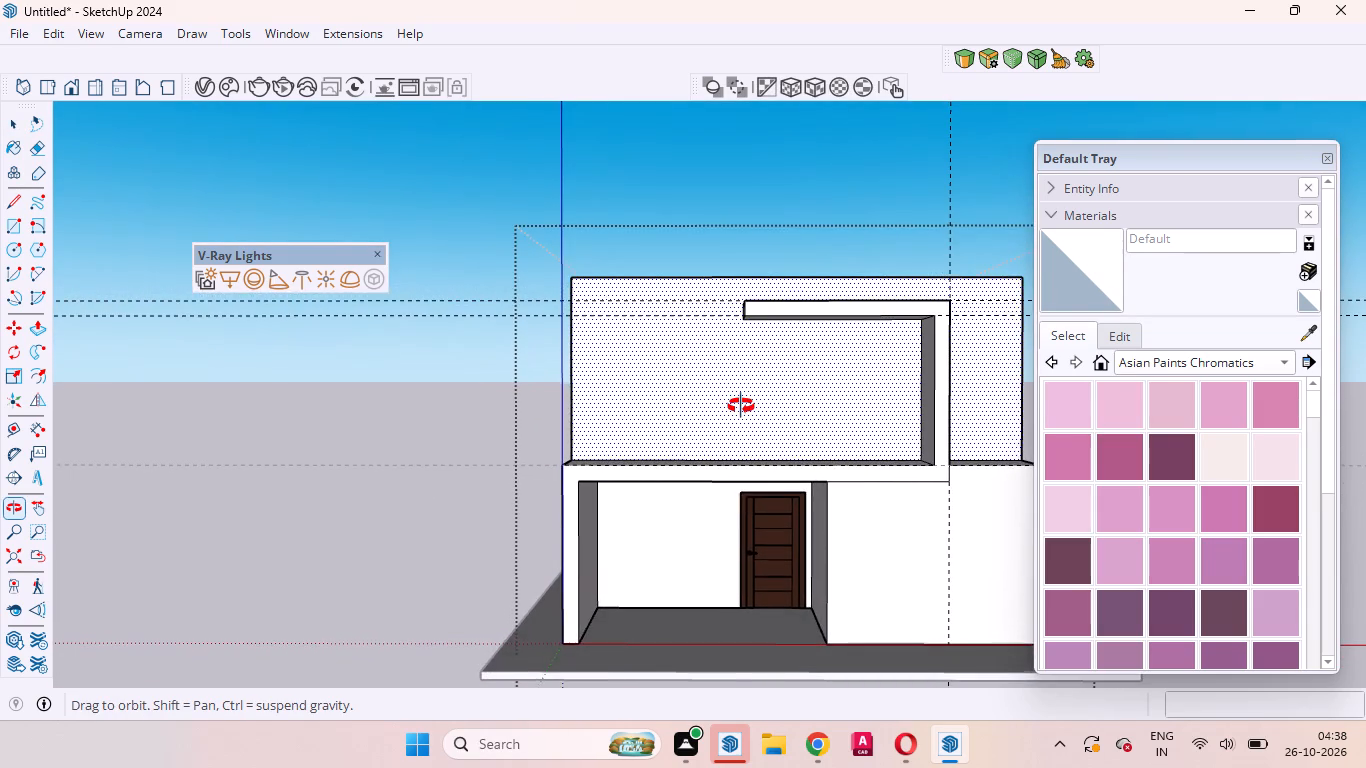
{"action": "middle_click_drag", "start_coordinate": [741, 406], "coordinate": [742, 411]}
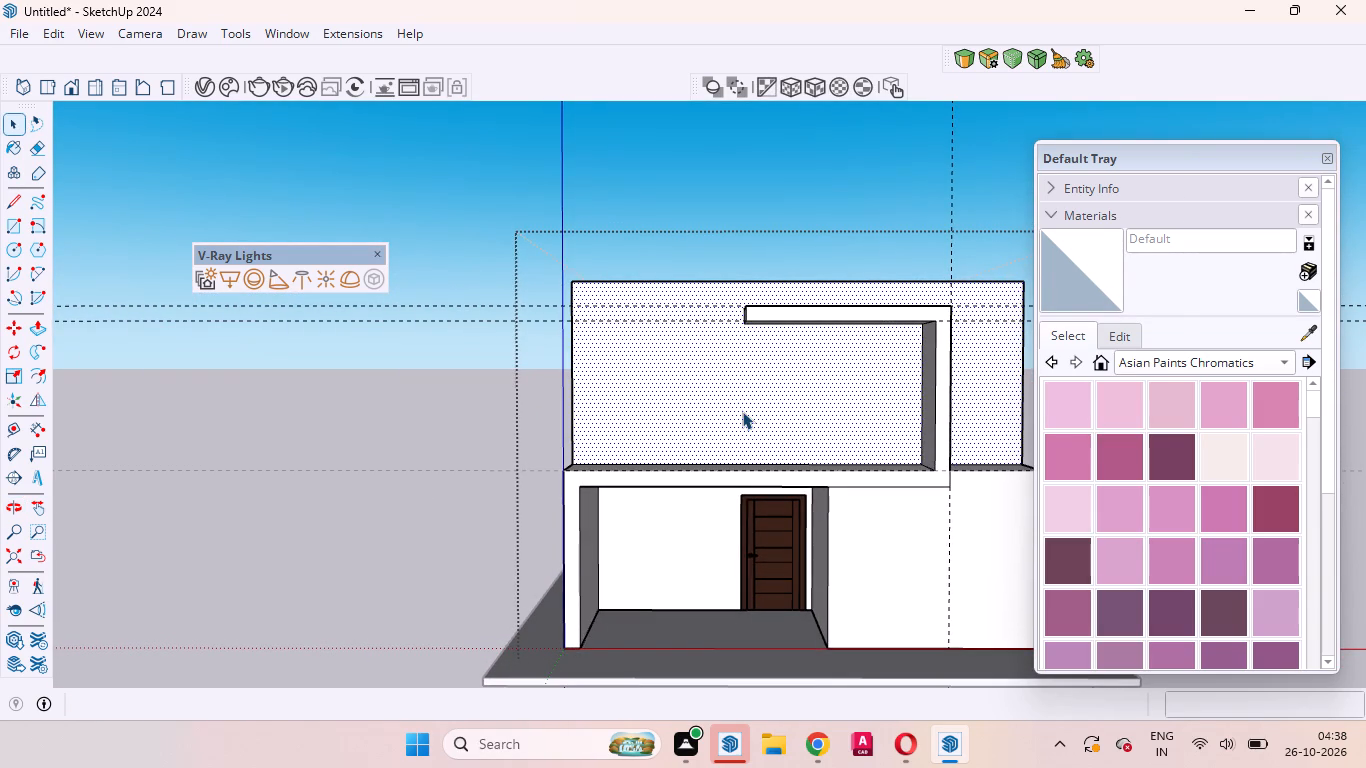
{"action": "scroll", "coordinate": [742, 411], "scroll_direction": "down", "scroll_amount": 3}
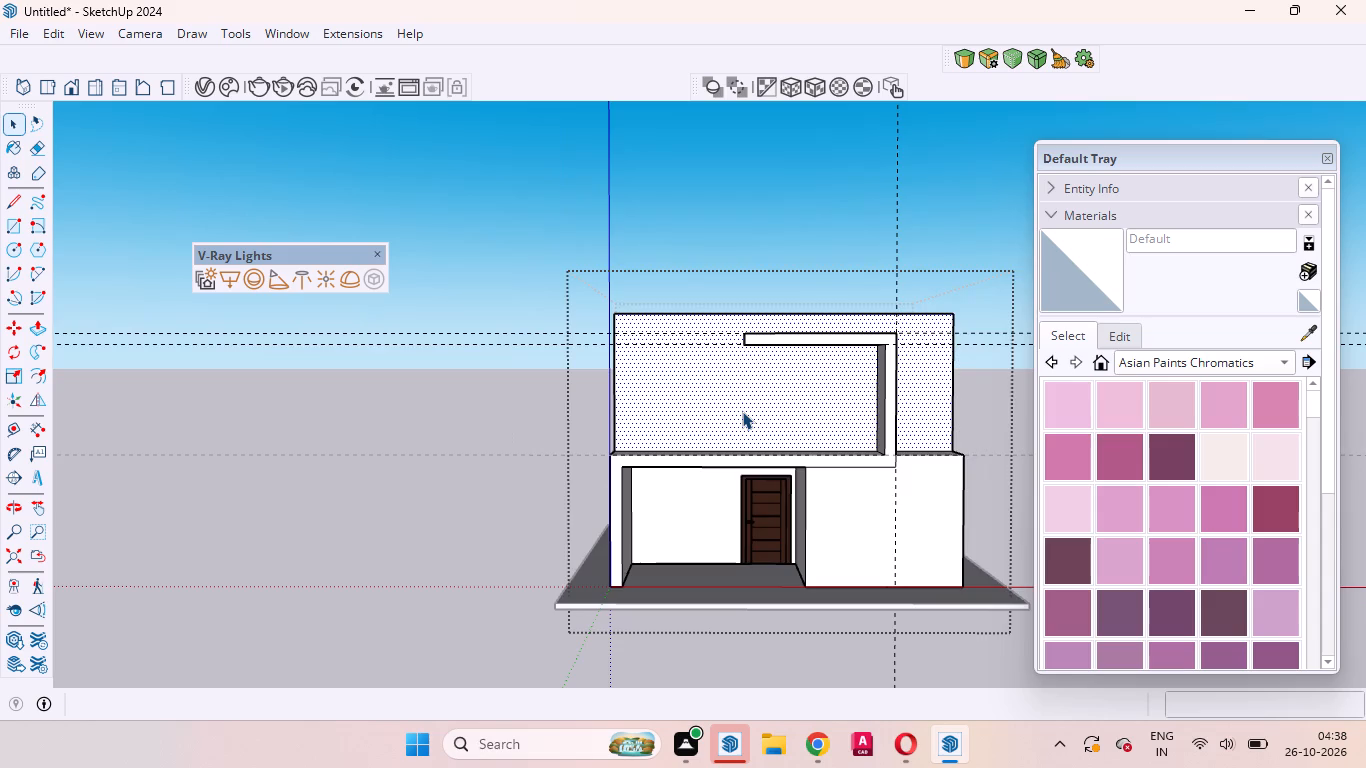
{"action": "scroll", "coordinate": [742, 386], "scroll_direction": "up", "scroll_amount": 6}
{"action": "middle_click_drag", "start_coordinate": [742, 386], "coordinate": [780, 422]}
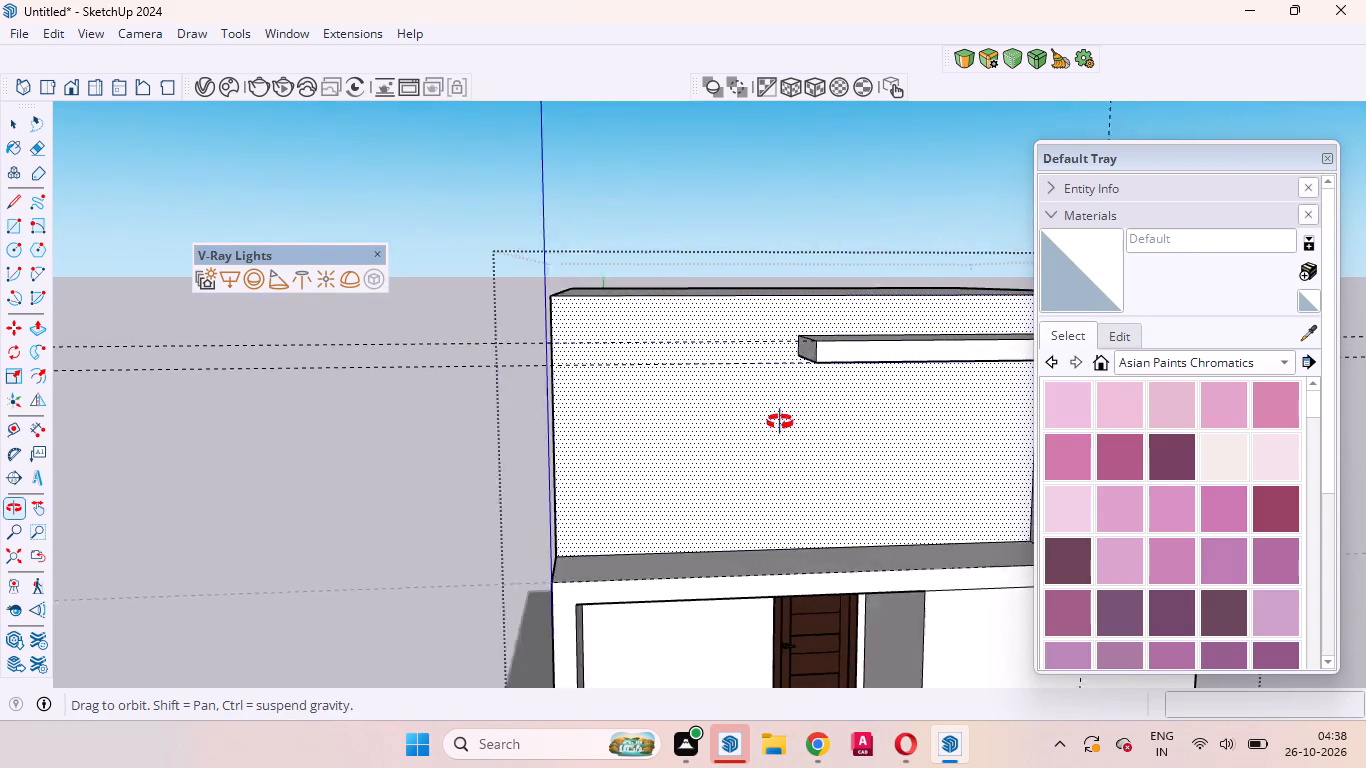
{"action": "middle_click_drag", "start_coordinate": [780, 422], "coordinate": [757, 412]}
{"action": "scroll", "coordinate": [598, 434], "scroll_direction": "down", "scroll_amount": 2}
{"action": "scroll", "coordinate": [604, 435], "scroll_direction": "up", "scroll_amount": 2}
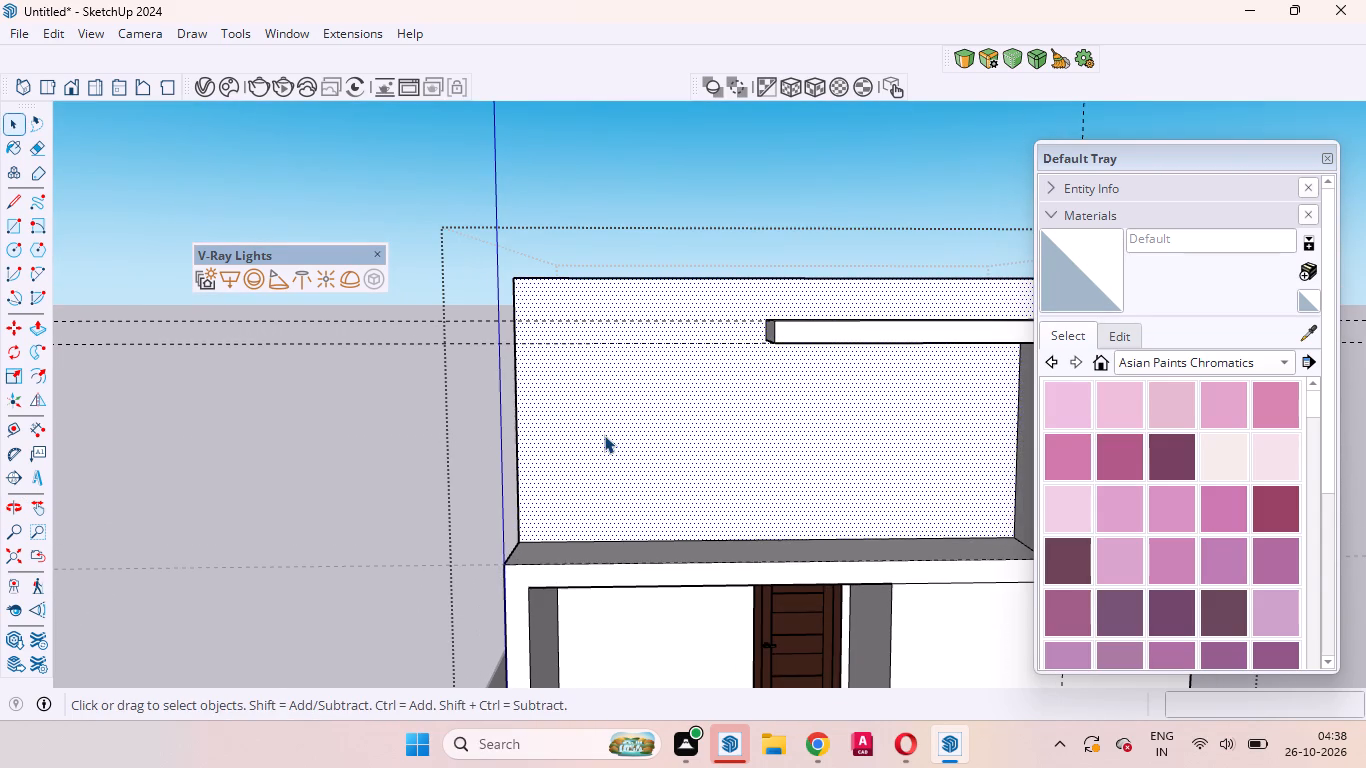
{"action": "scroll", "coordinate": [604, 435], "scroll_direction": "up", "scroll_amount": 1}
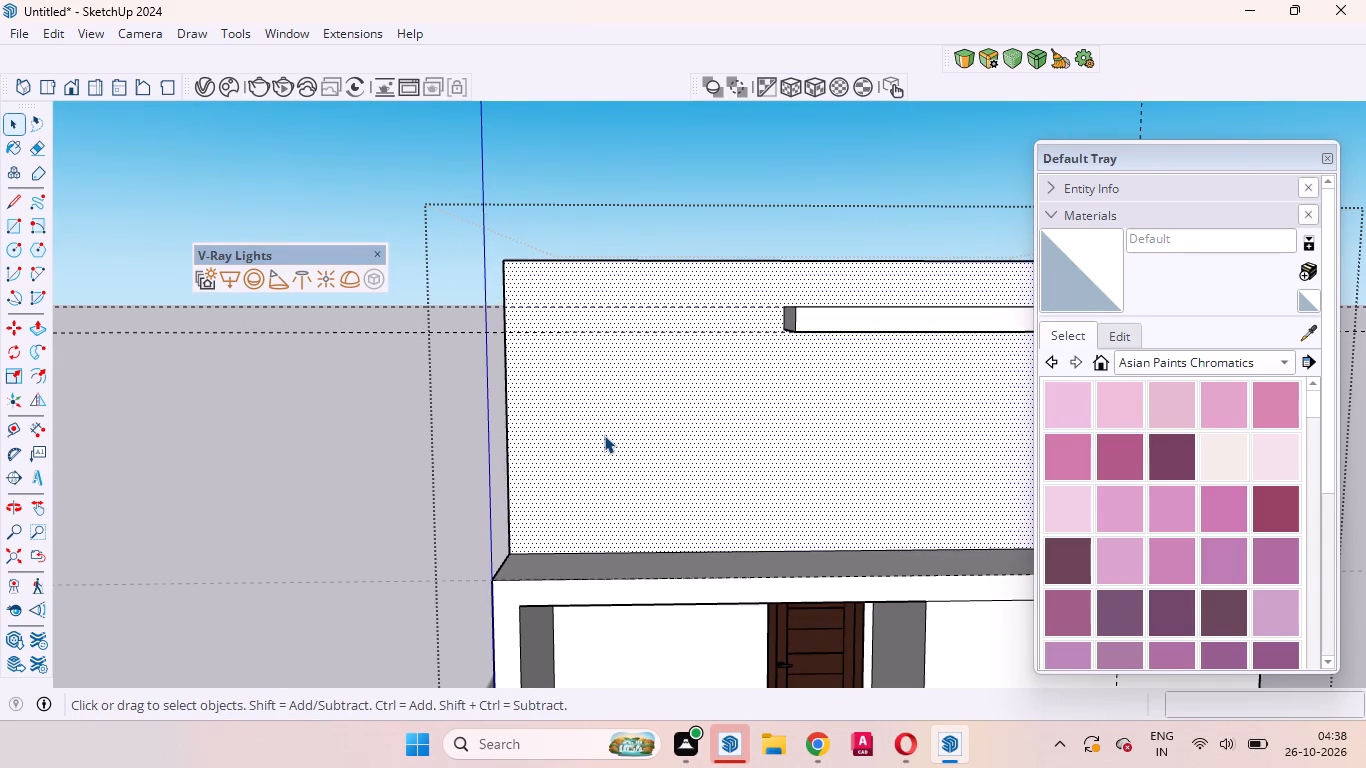
{"action": "scroll", "coordinate": [604, 435], "scroll_direction": "down", "scroll_amount": 2}
{"action": "middle_click_drag", "start_coordinate": [661, 454], "coordinate": [628, 499]}
{"action": "scroll", "coordinate": [791, 545], "scroll_direction": "down", "scroll_amount": 2}
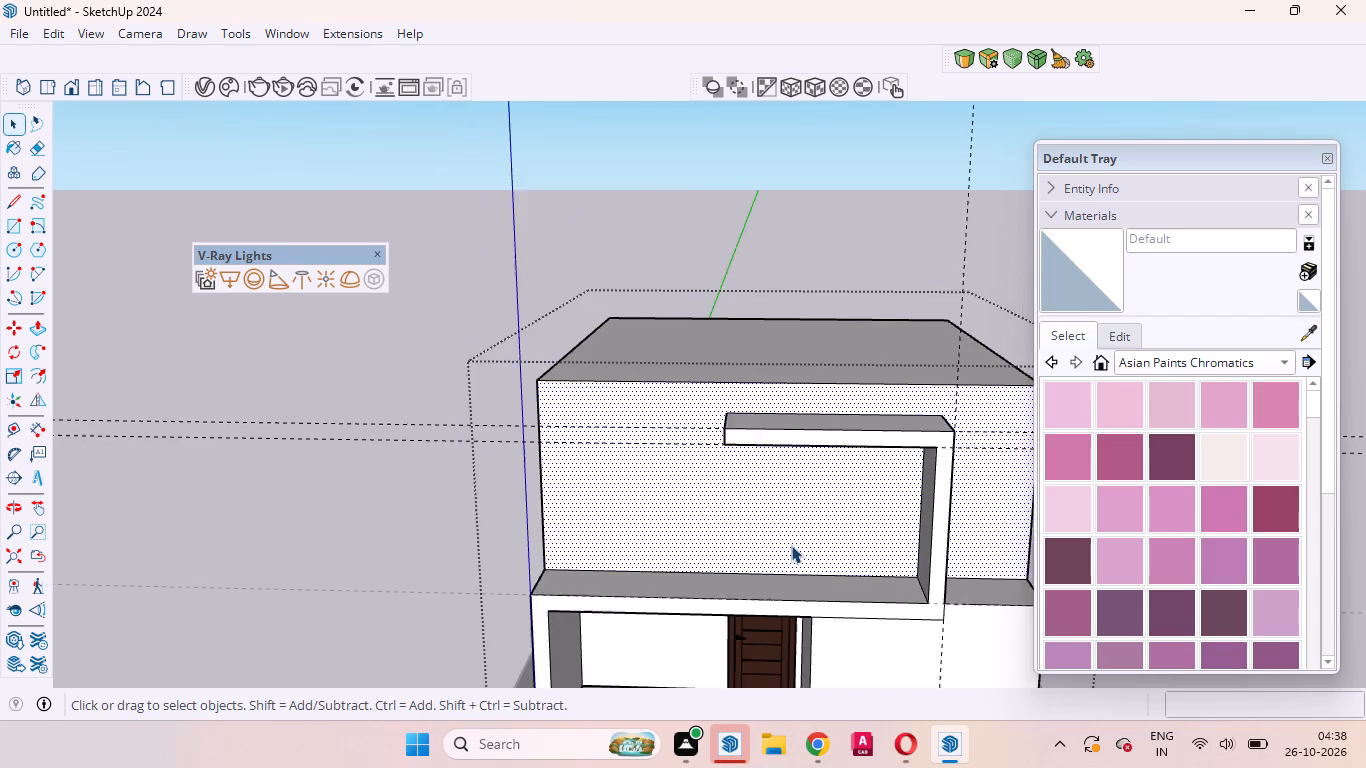
{"action": "scroll", "coordinate": [791, 545], "scroll_direction": "down", "scroll_amount": 1}
{"action": "scroll", "coordinate": [525, 425], "scroll_direction": "up", "scroll_amount": 8}
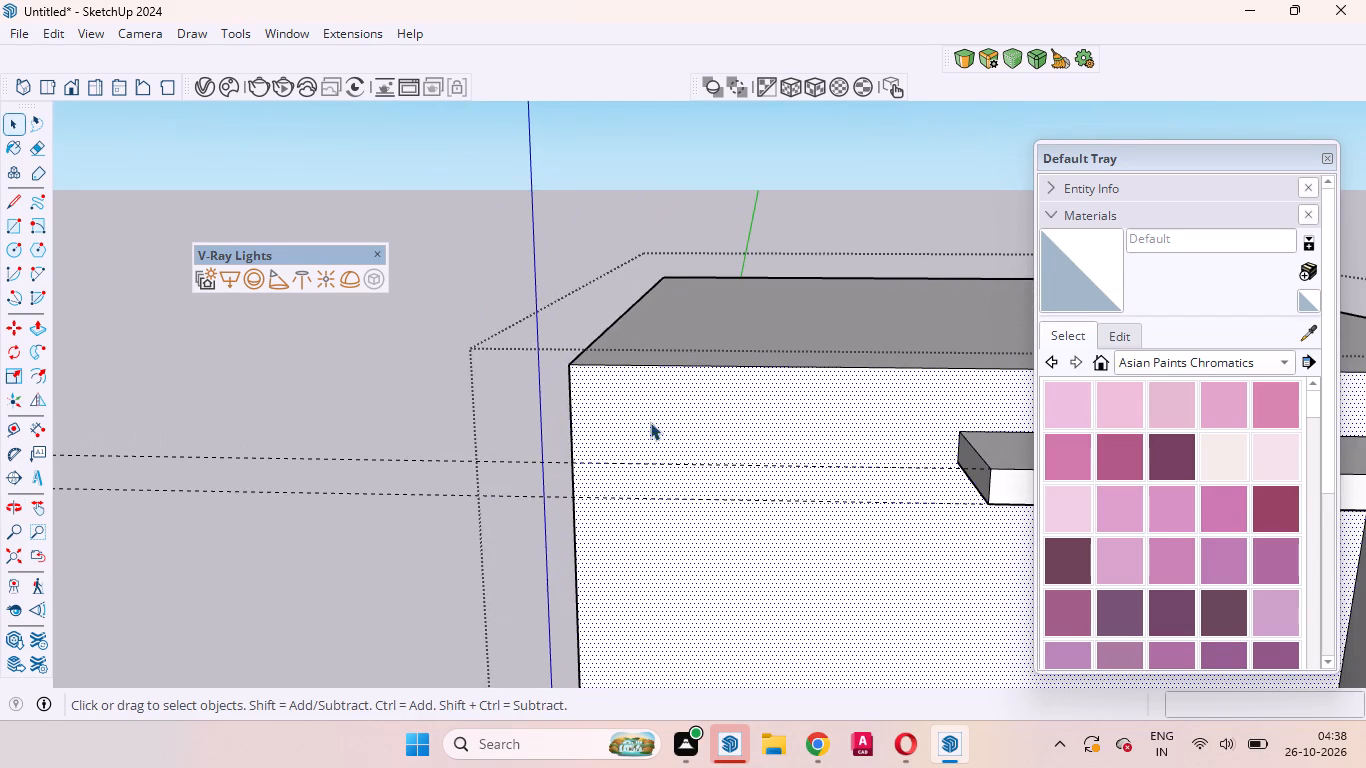
{"action": "scroll", "coordinate": [676, 448], "scroll_direction": "down", "scroll_amount": 4}
{"action": "middle_click_drag", "start_coordinate": [695, 478], "coordinate": [701, 436]}
{"action": "scroll", "coordinate": [701, 436], "scroll_direction": "up", "scroll_amount": 1}
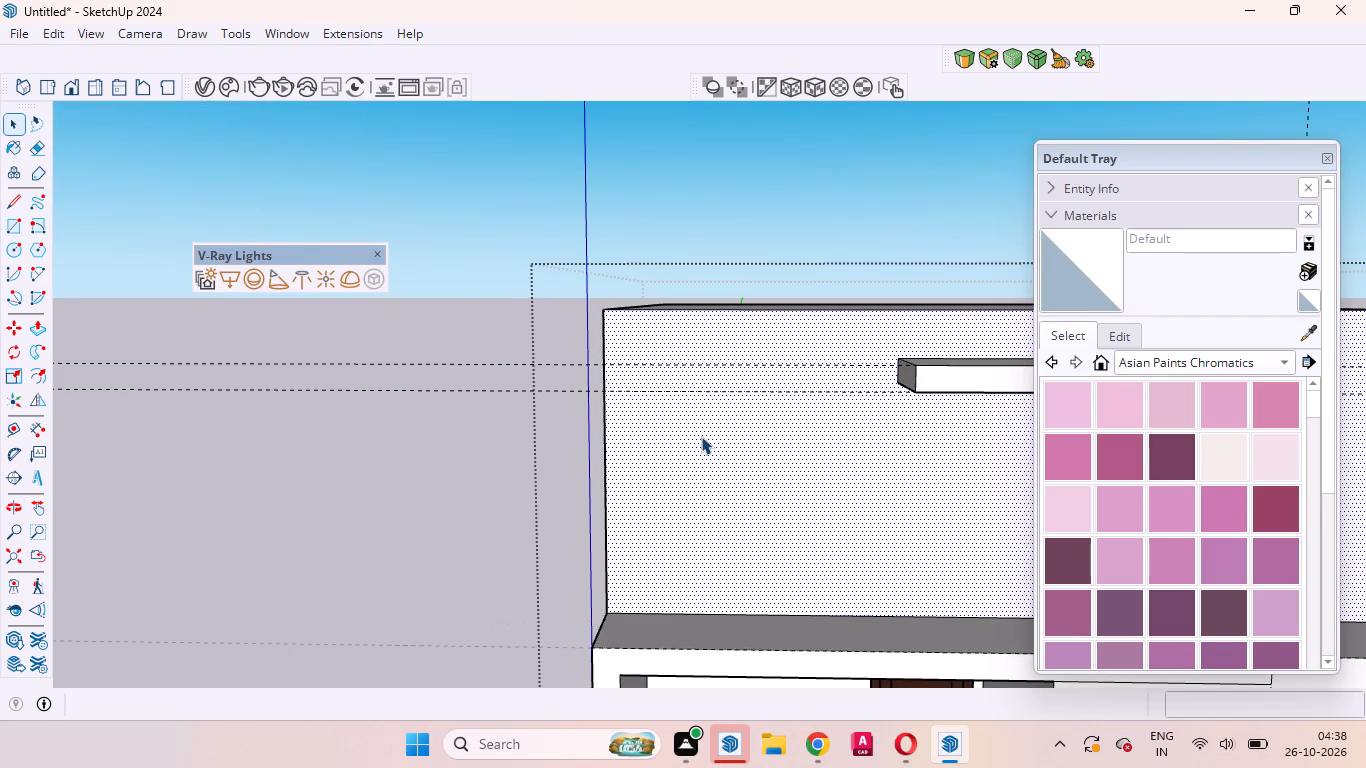
Place two vertical guides on the upper wall, one 4' 5" from its left edge and one 4' 5" farther right.
{"action": "key", "text": "t"}
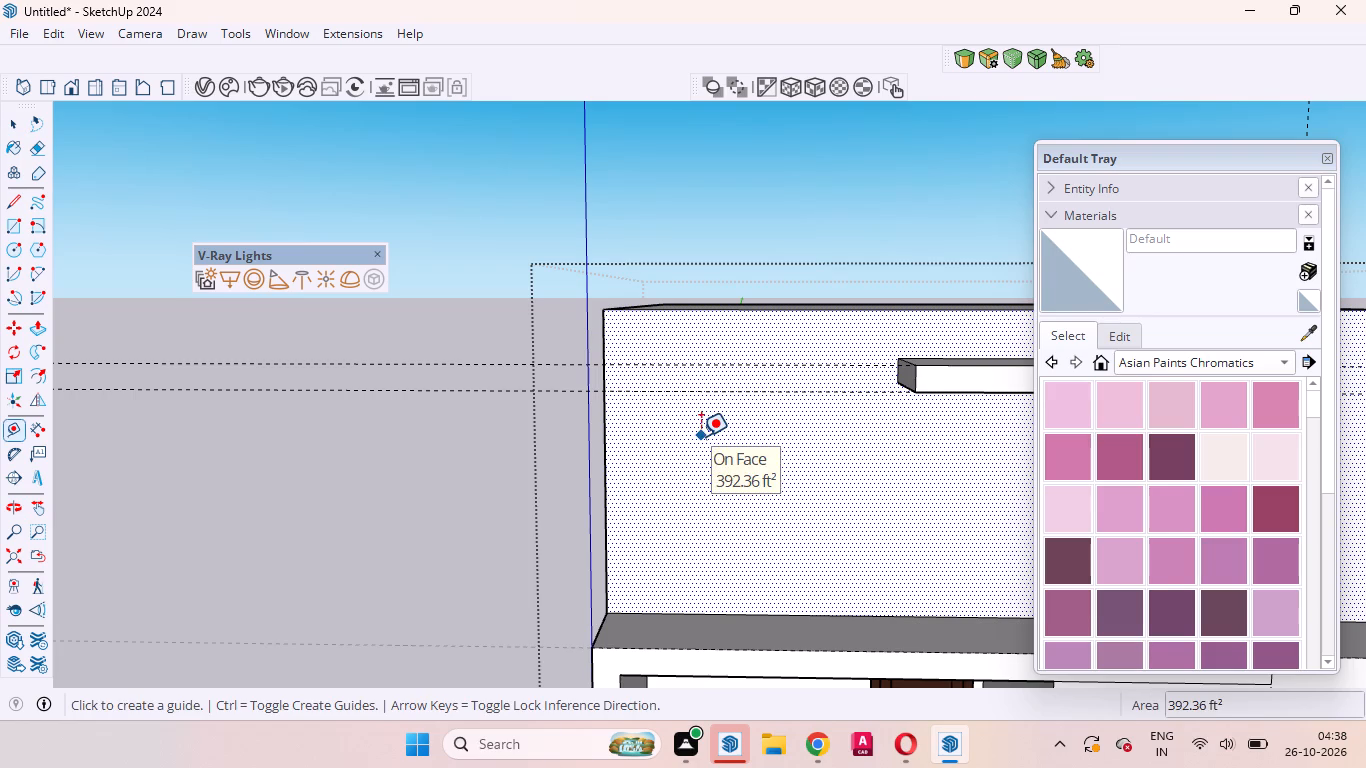
{"action": "left_click", "coordinate": [606, 431]}
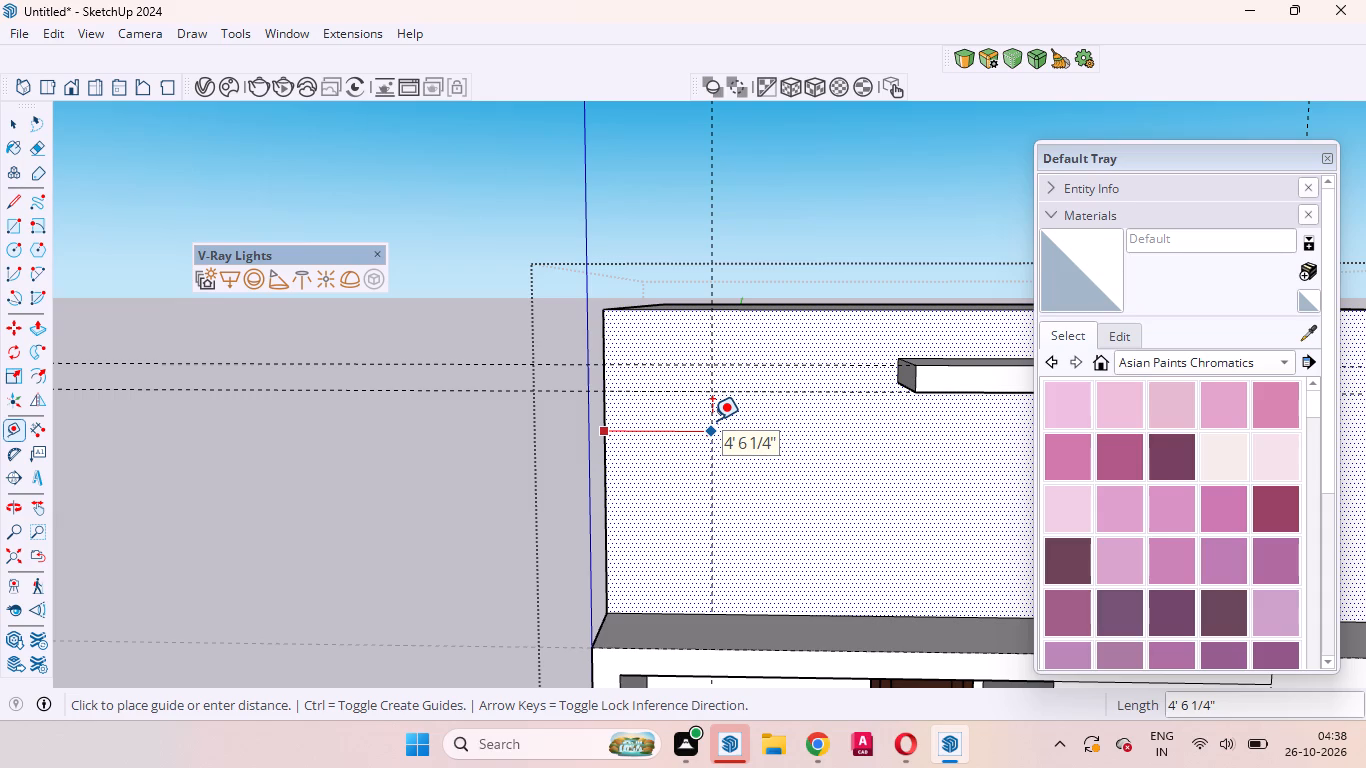
{"action": "type", "text": "4'"}
{"action": "key", "text": "5"}
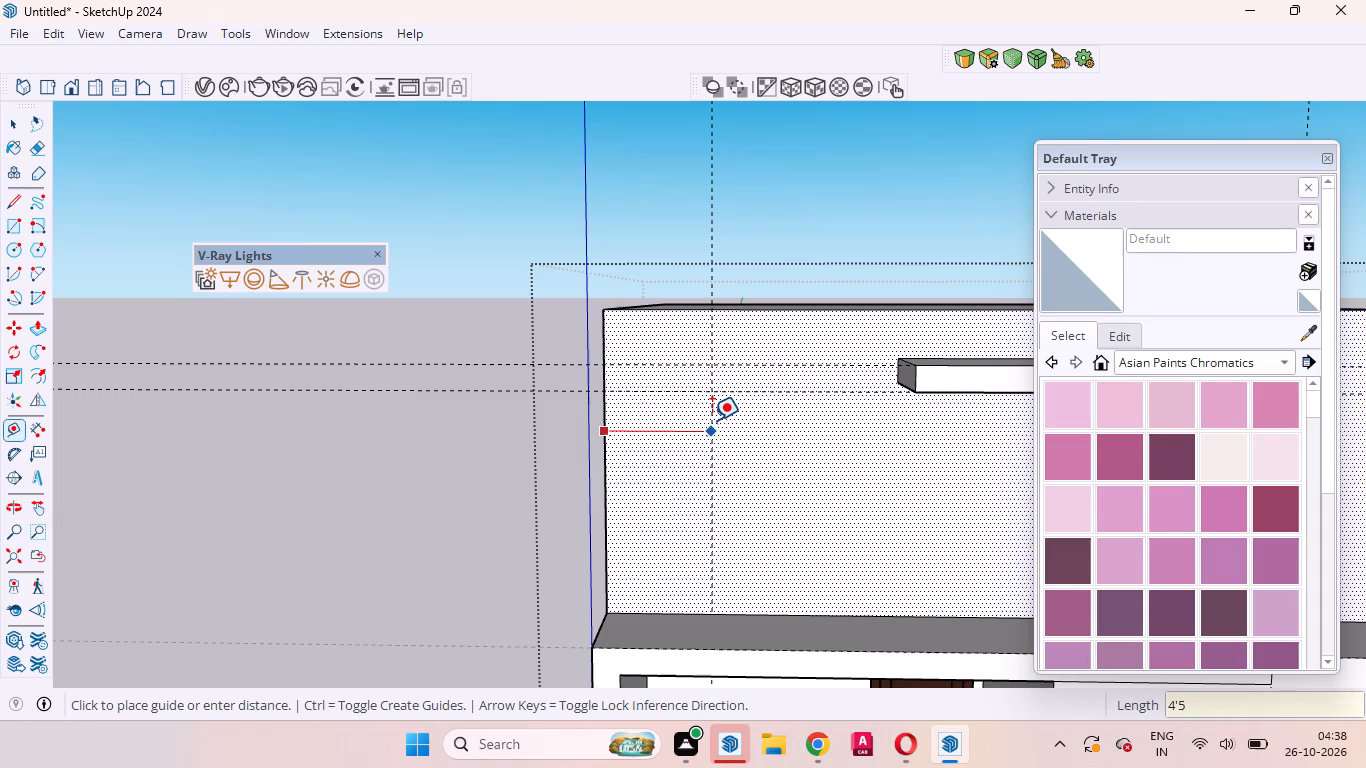
{"action": "key", "text": "Return"}
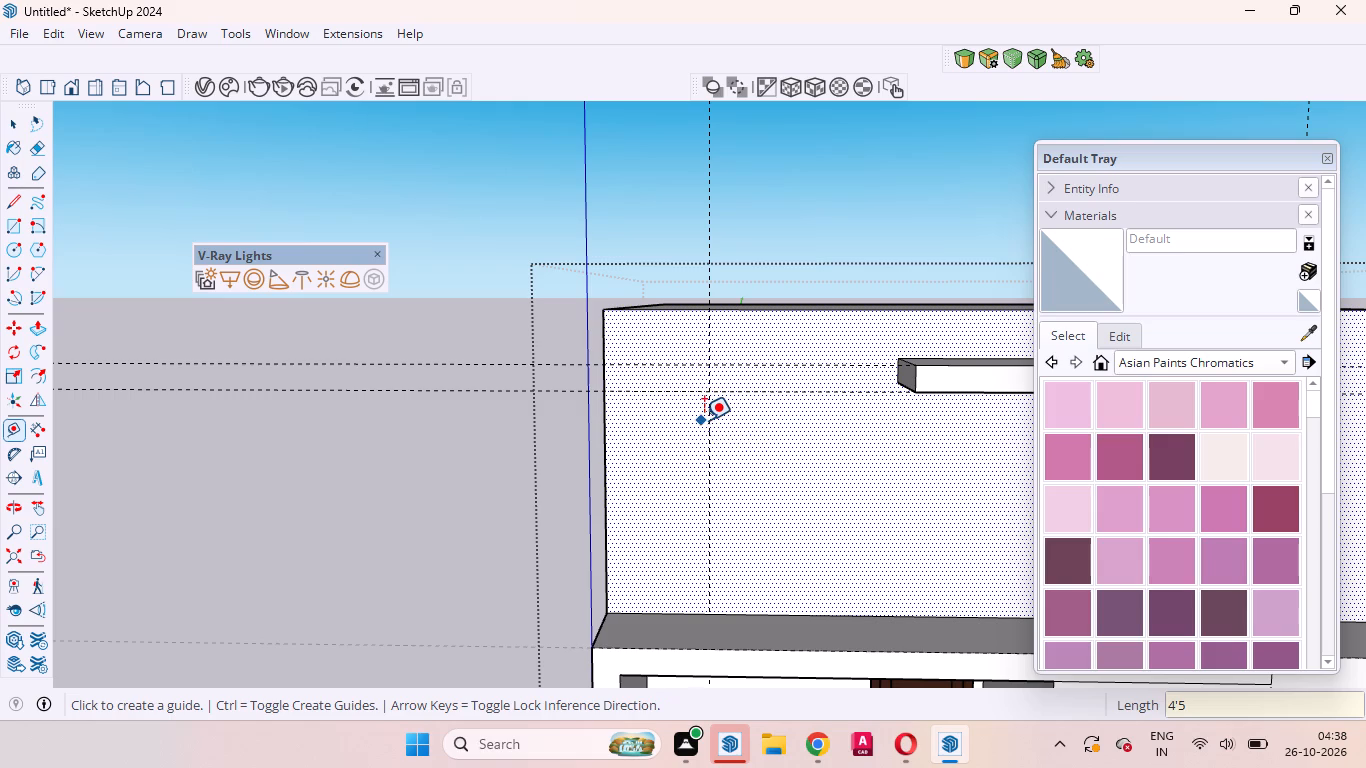
{"action": "left_click", "coordinate": [710, 420]}
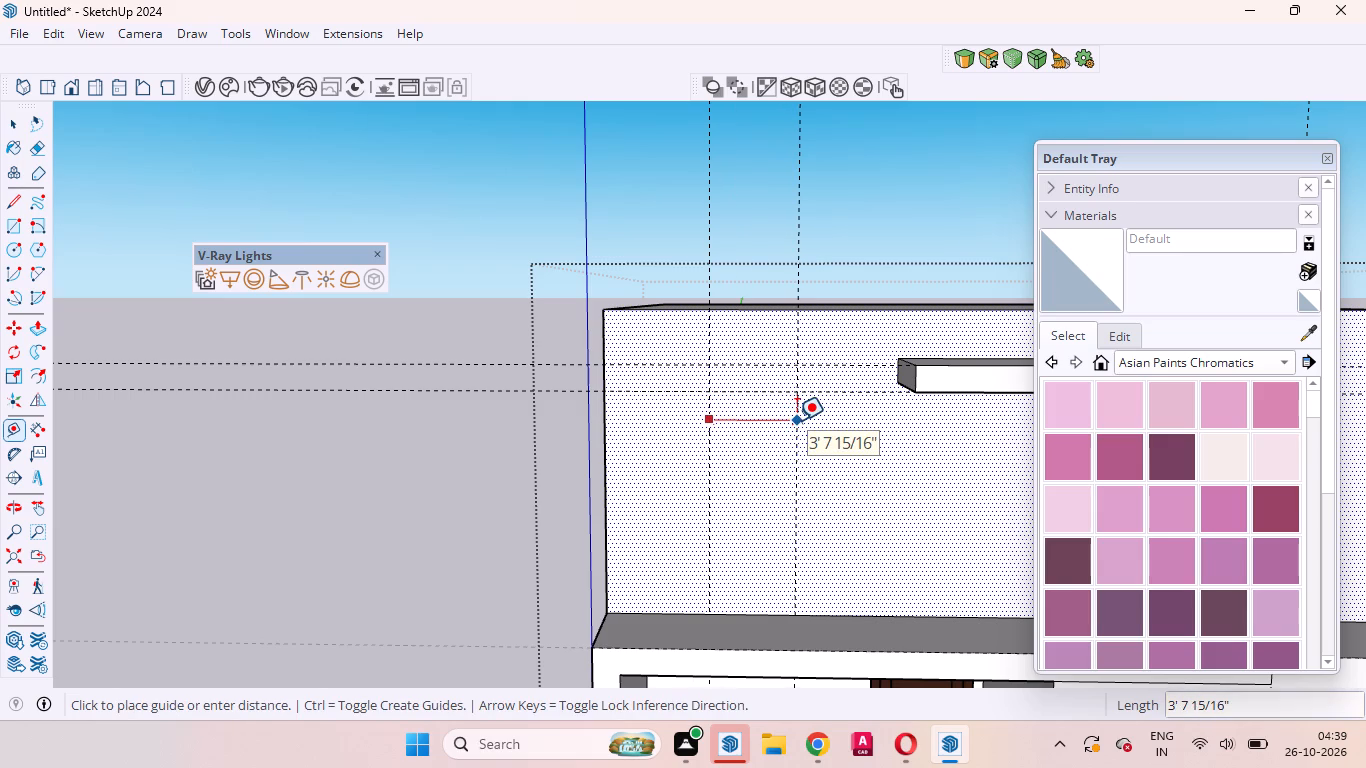
{"action": "type", "text": "4'"}
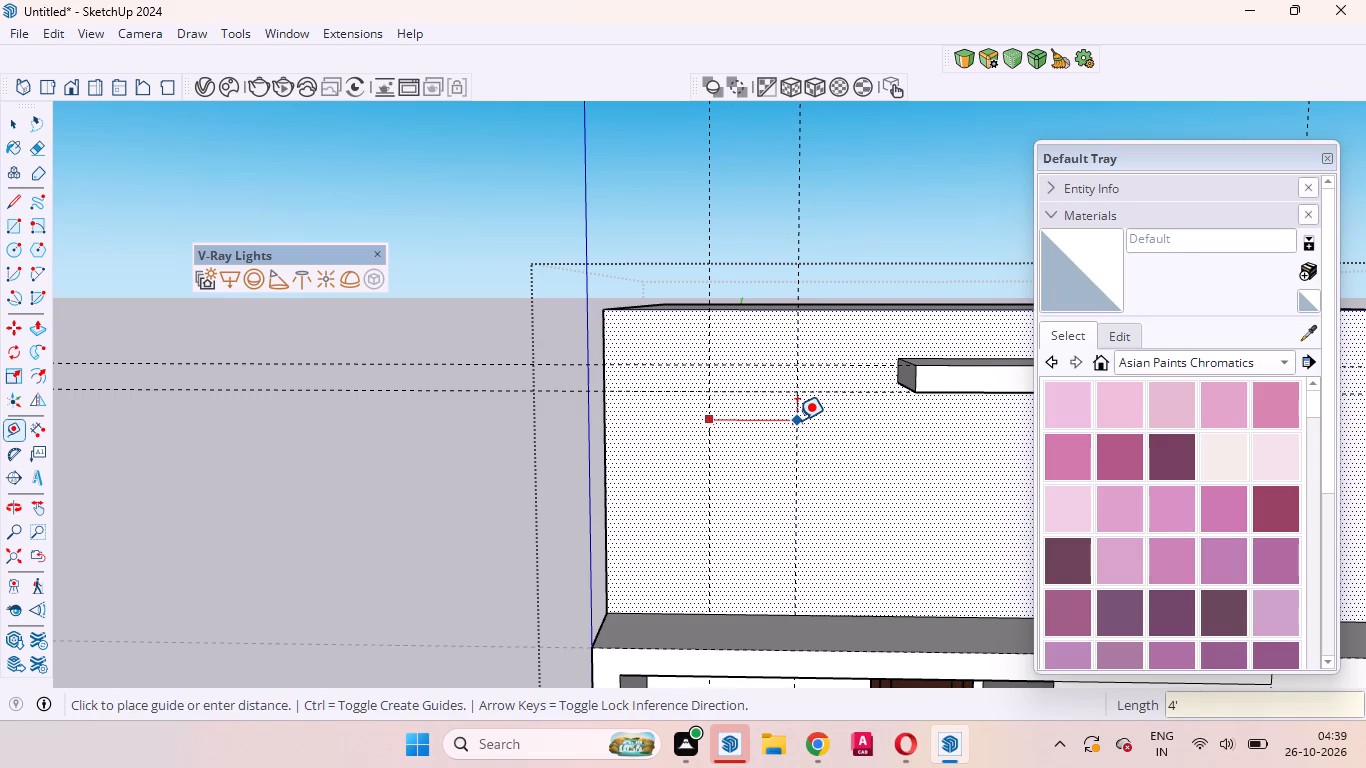
{"action": "key", "text": "5"}
{"action": "key", "text": "Return"}
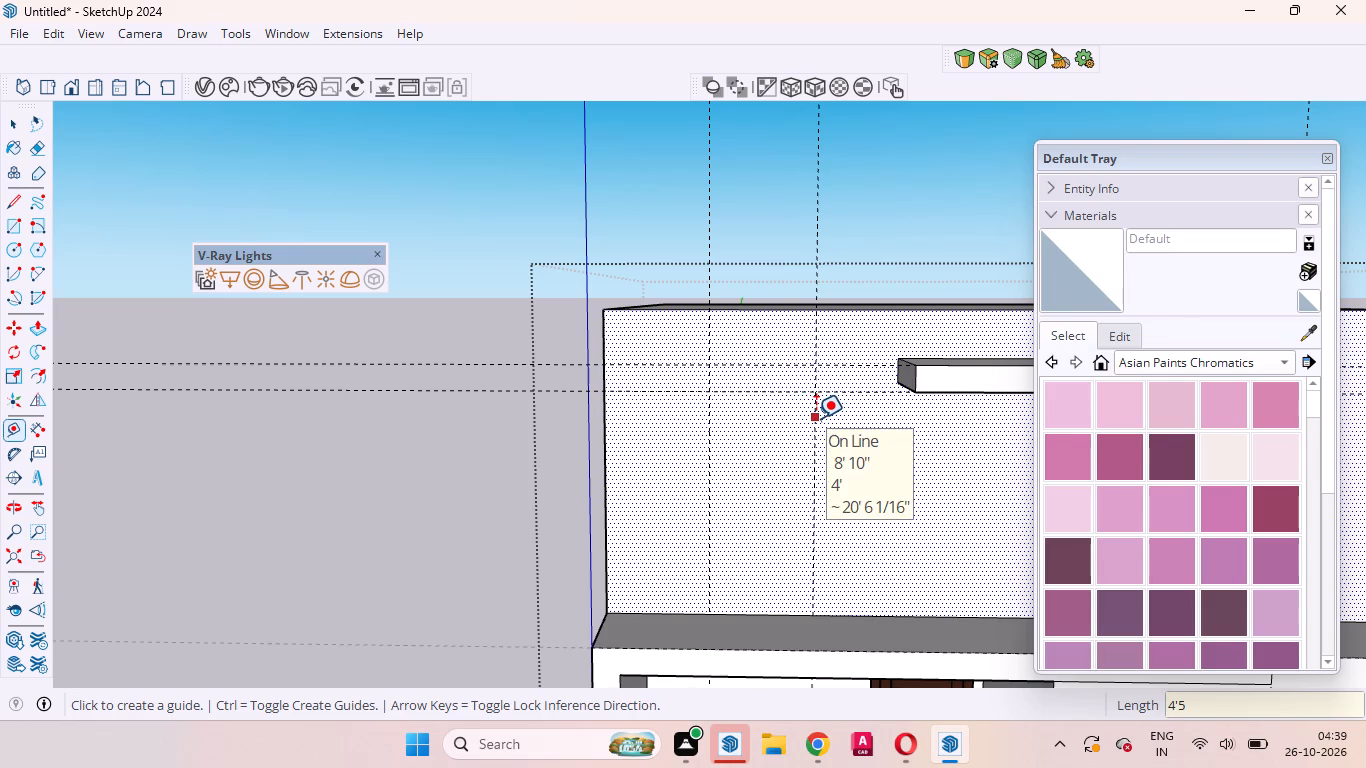
Place a third vertical guide about 3' 5" right of the second one, near the left end of the projecting top strip.
{"action": "left_click", "coordinate": [816, 418]}
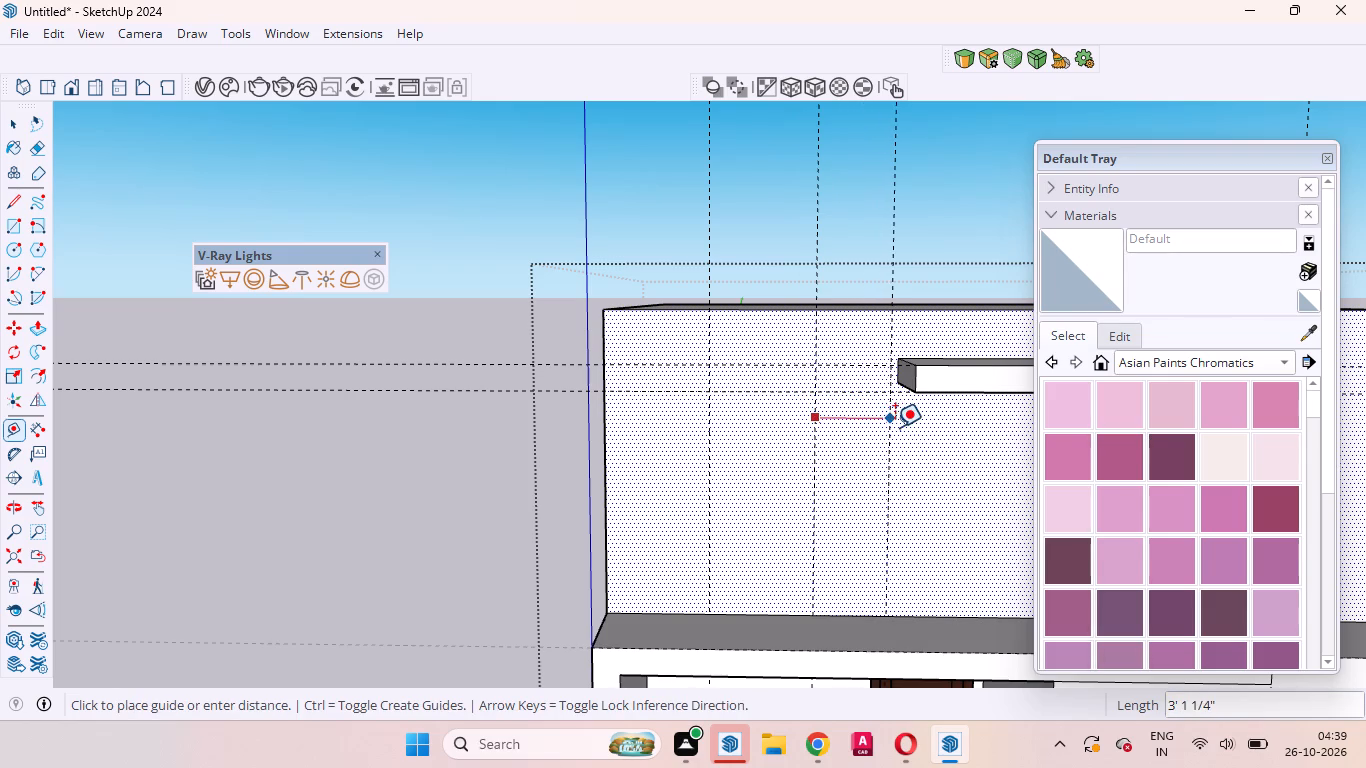
{"action": "left_click", "coordinate": [897, 427]}
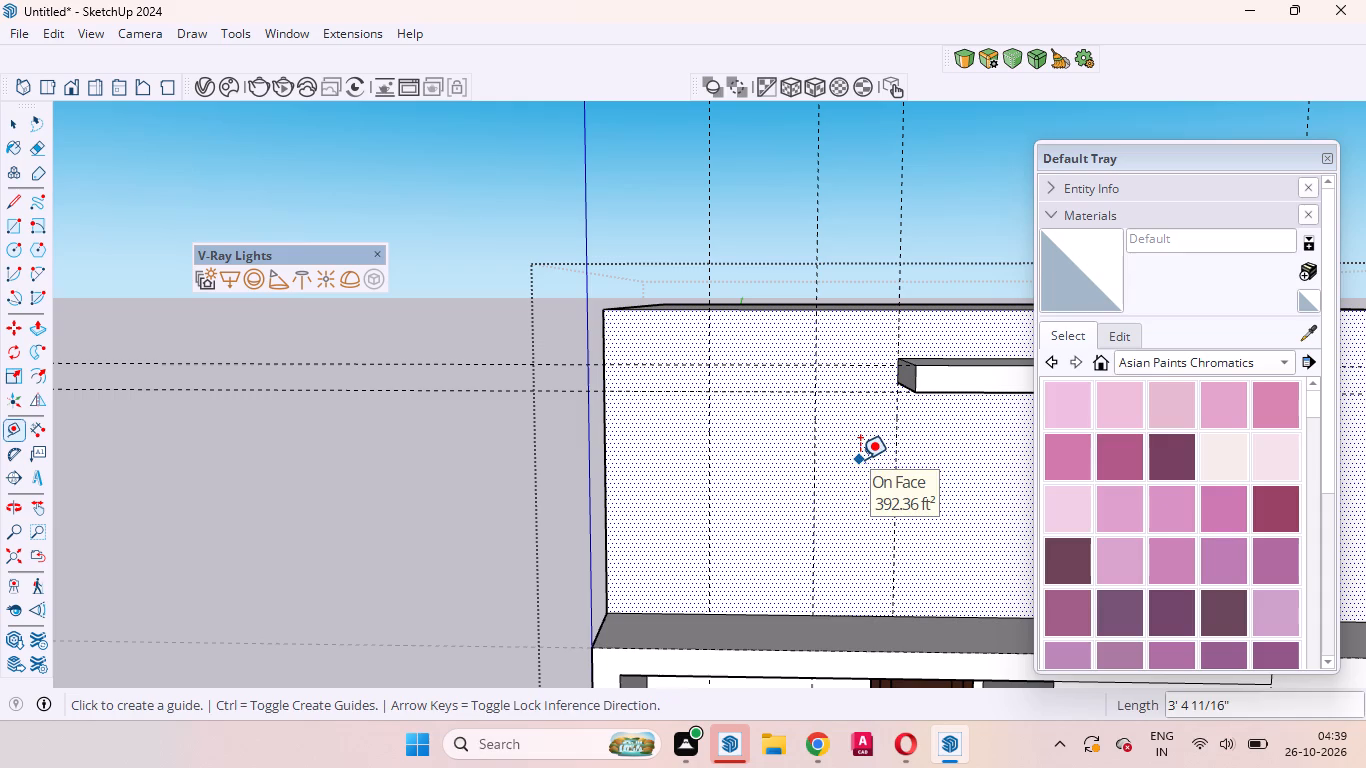
{"action": "key", "text": "space"}
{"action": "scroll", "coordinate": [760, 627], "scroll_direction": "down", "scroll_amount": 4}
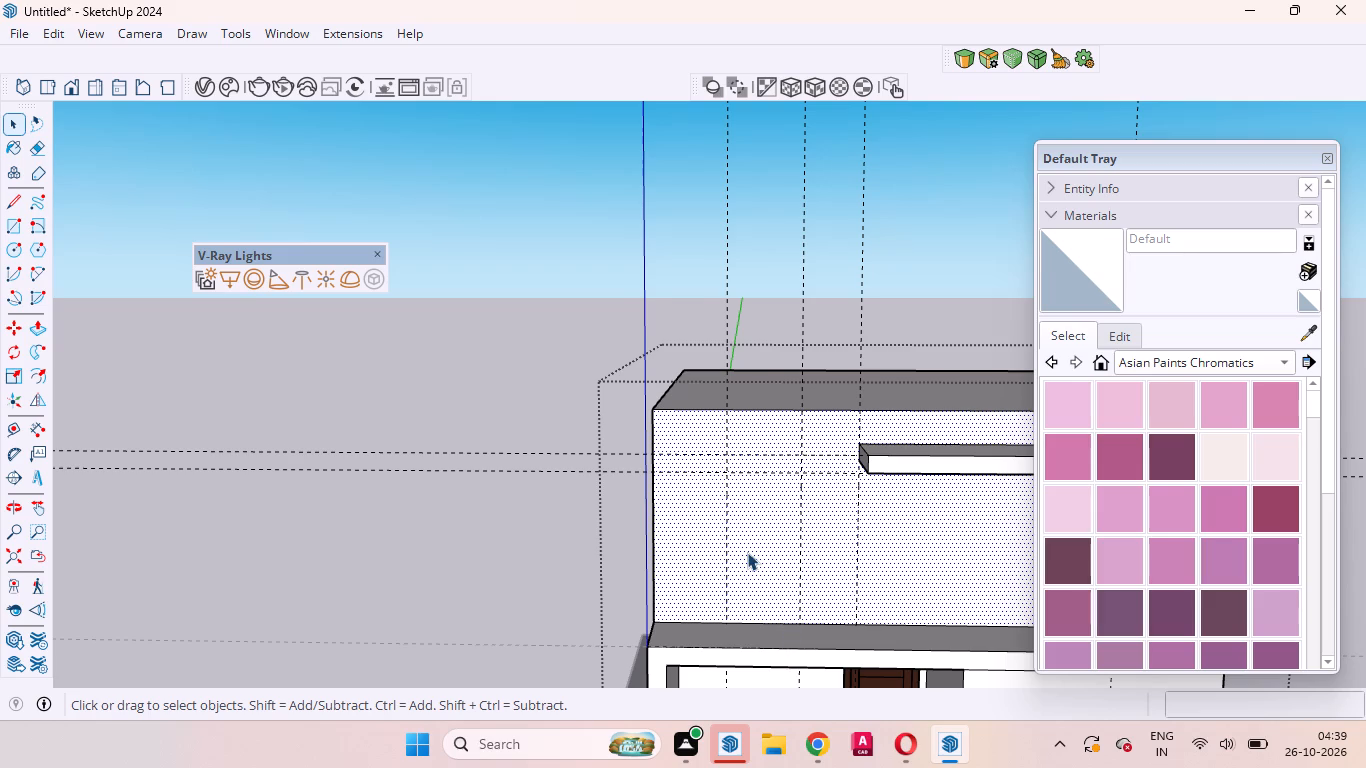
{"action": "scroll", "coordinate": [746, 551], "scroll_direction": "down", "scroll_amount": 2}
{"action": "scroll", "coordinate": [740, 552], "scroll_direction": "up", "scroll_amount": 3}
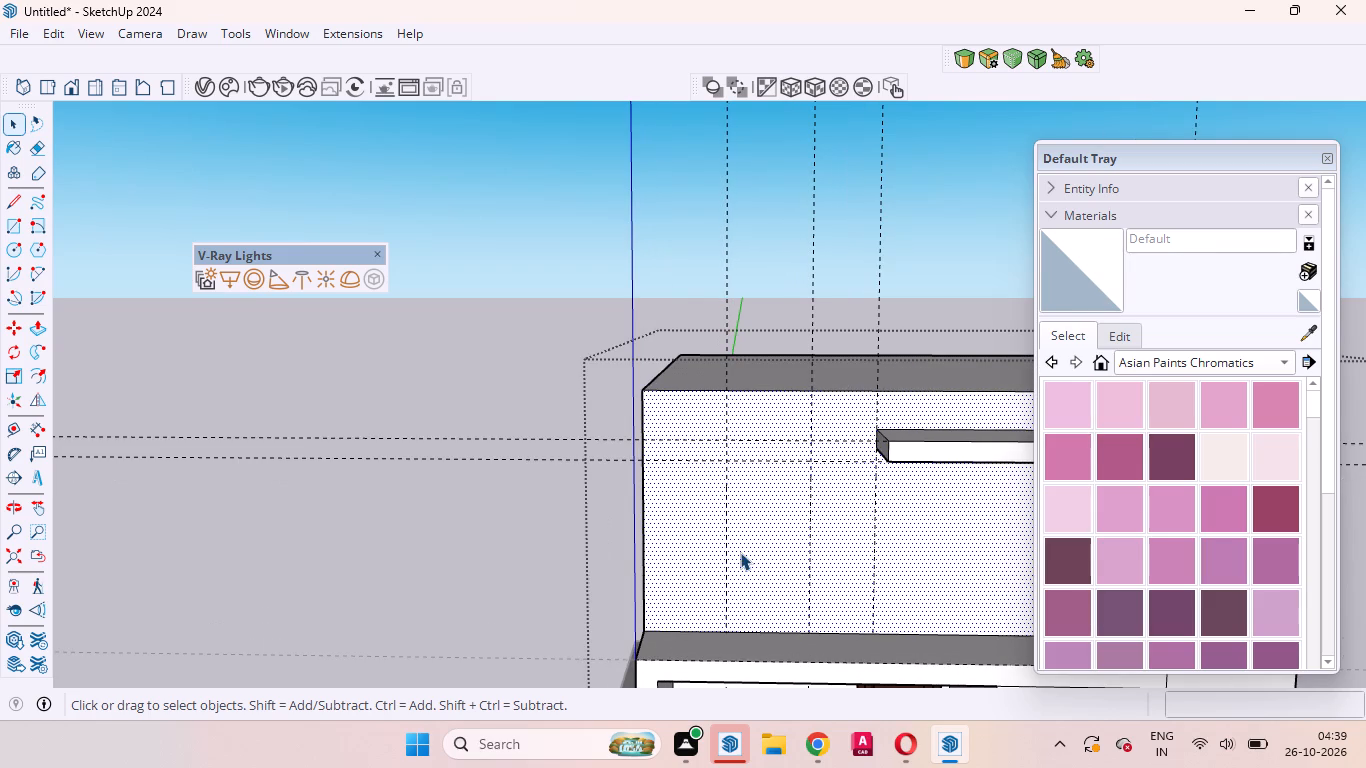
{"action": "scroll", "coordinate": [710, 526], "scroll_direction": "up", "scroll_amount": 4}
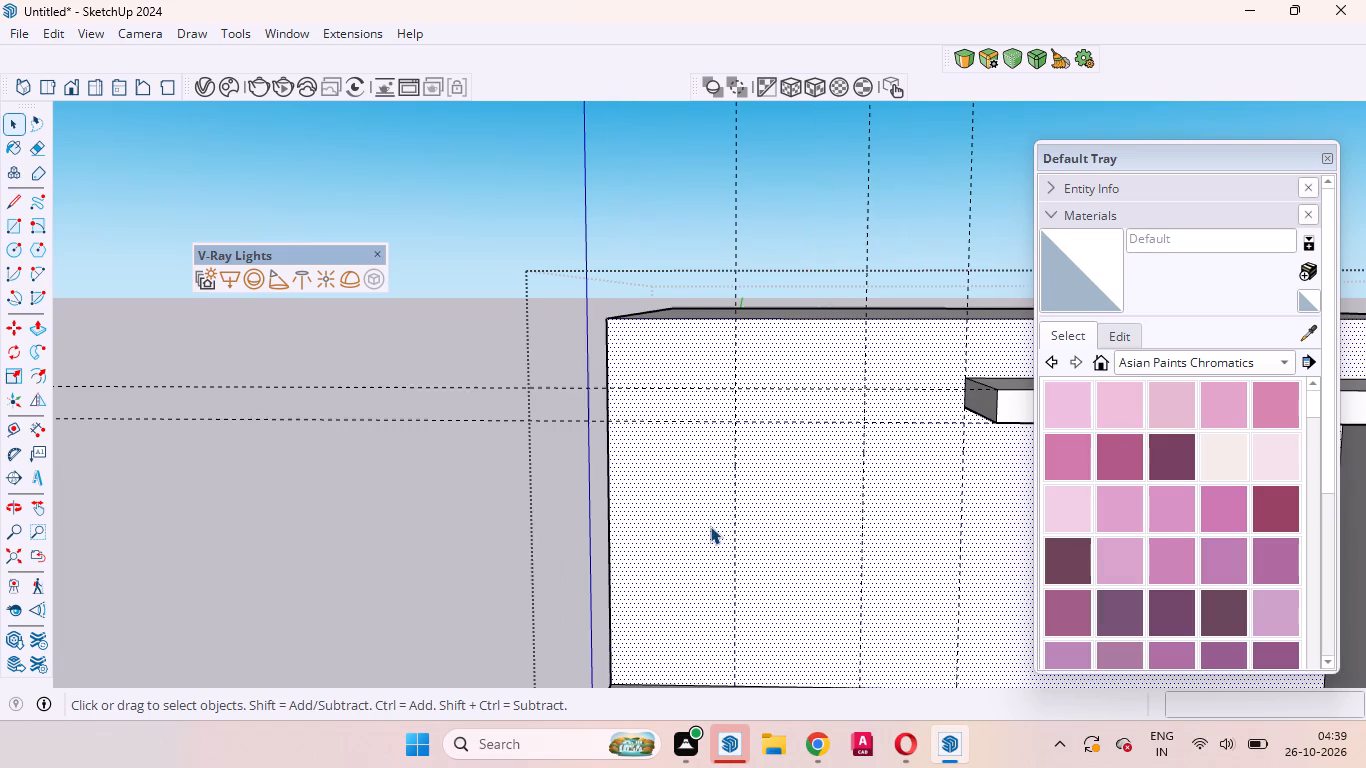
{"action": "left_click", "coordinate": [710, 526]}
Place two more vertical guides on the upper wall, one 6' from its left edge and one 4' farther right.
{"action": "scroll", "coordinate": [710, 526], "scroll_direction": "up", "scroll_amount": 3}
{"action": "scroll", "coordinate": [710, 526], "scroll_direction": "down", "scroll_amount": 4}
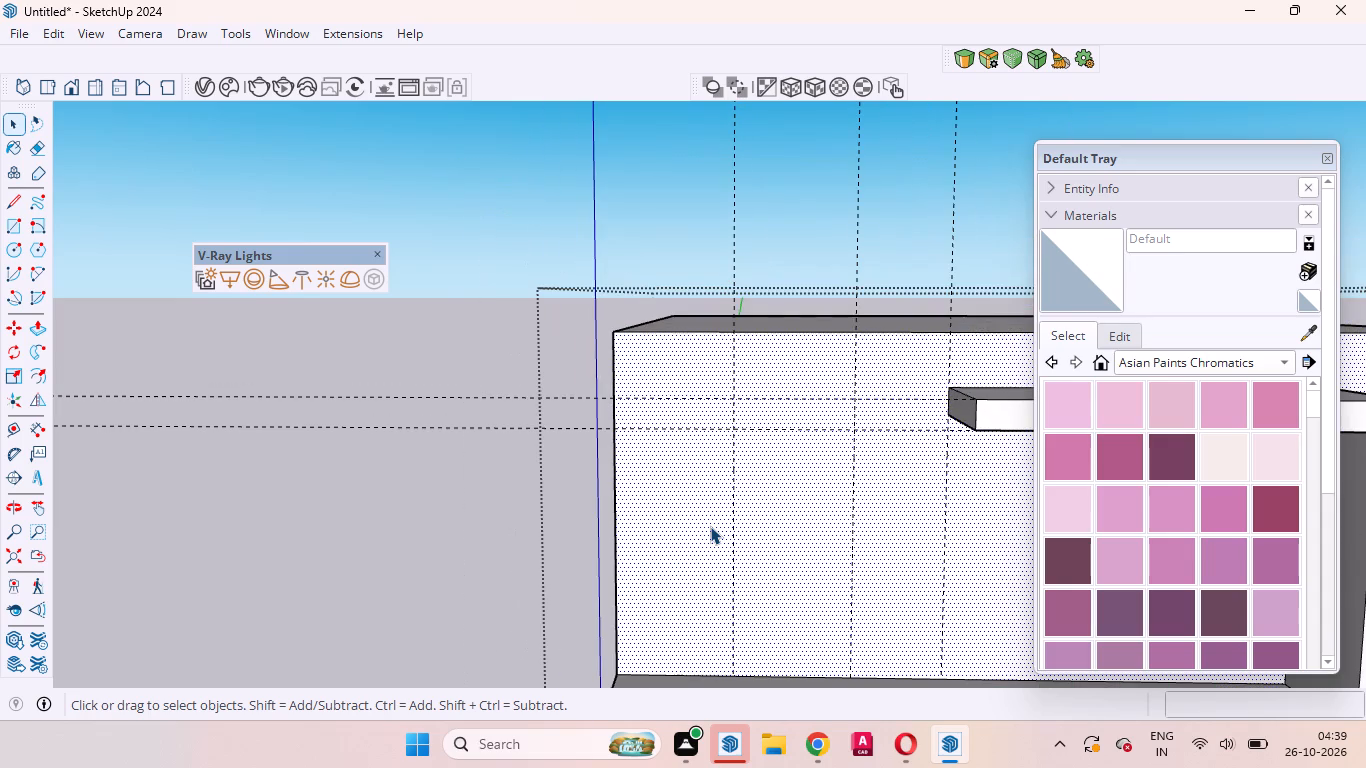
{"action": "key", "text": "t"}
{"action": "left_click", "coordinate": [619, 534]}
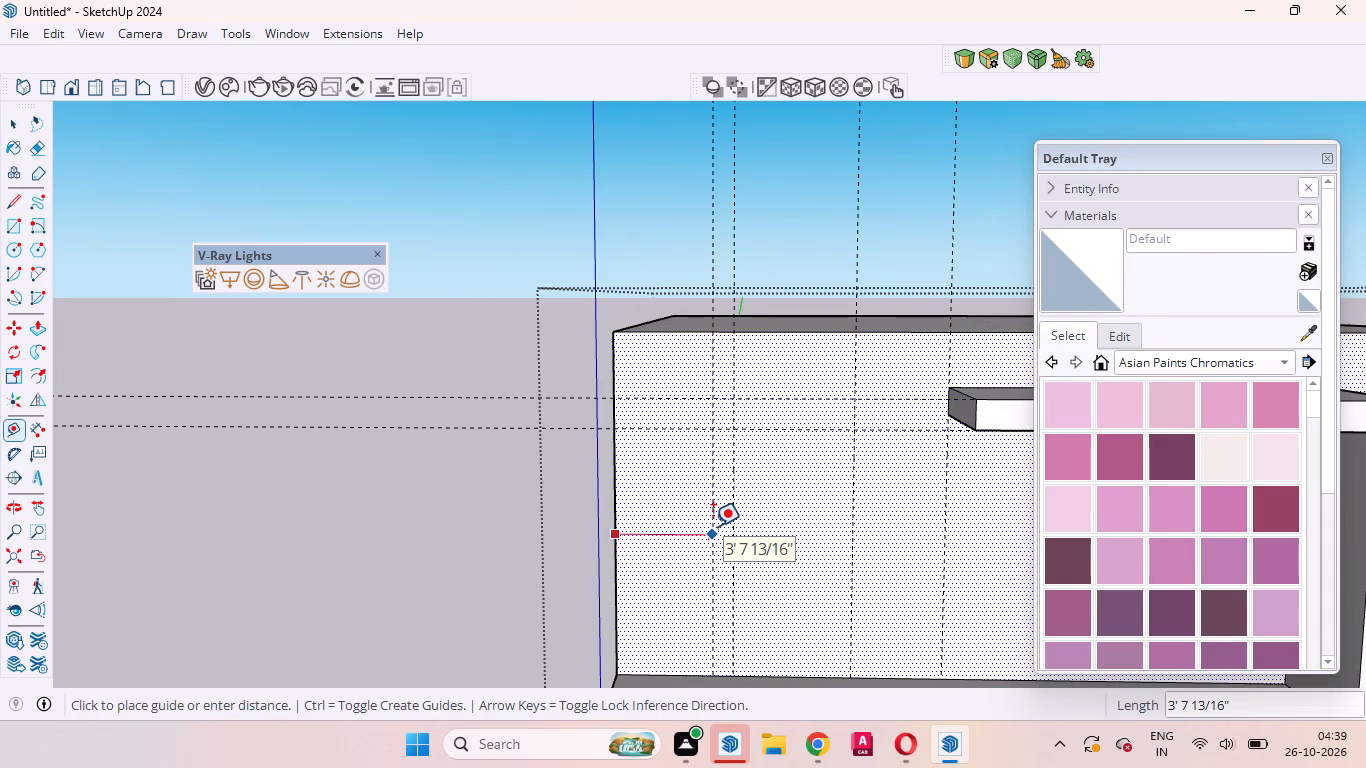
{"action": "type", "text": "6'"}
{"action": "key", "text": "Return"}
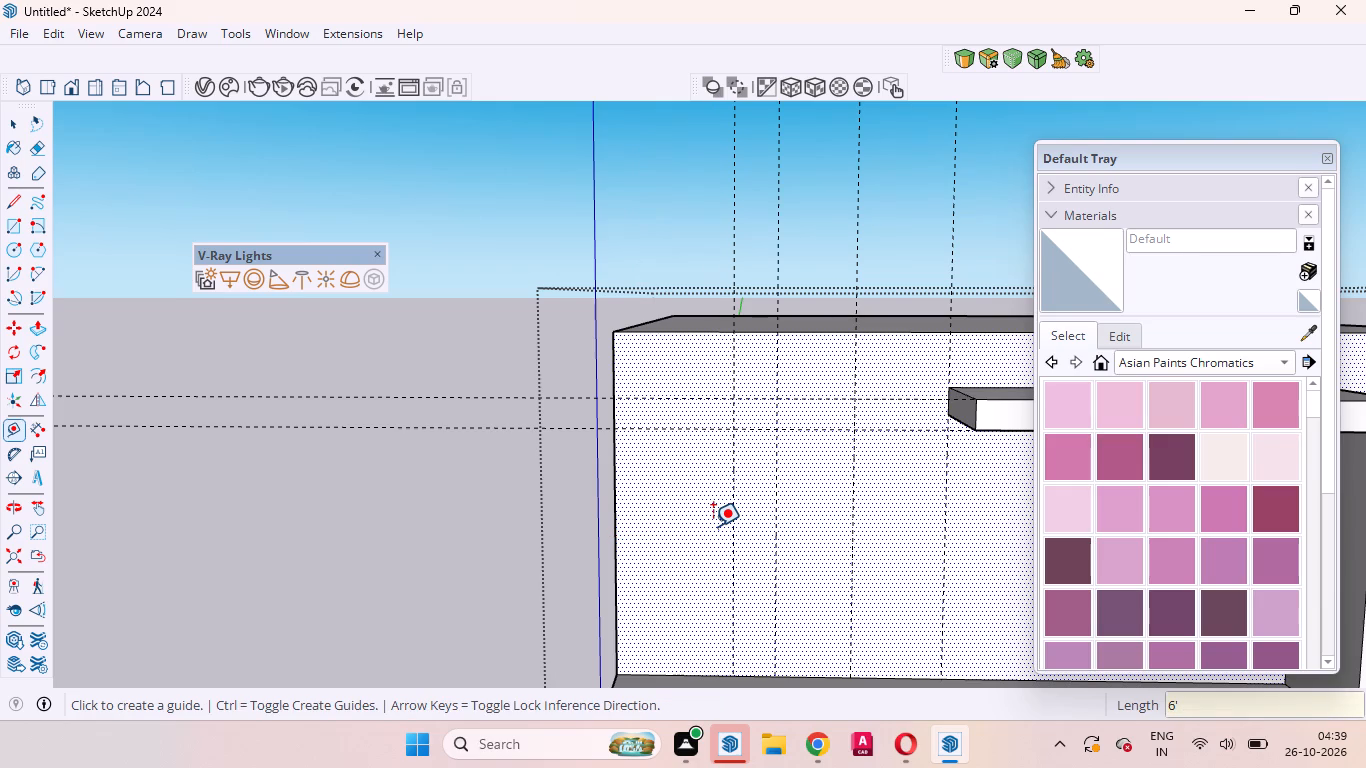
{"action": "left_click", "coordinate": [778, 526]}
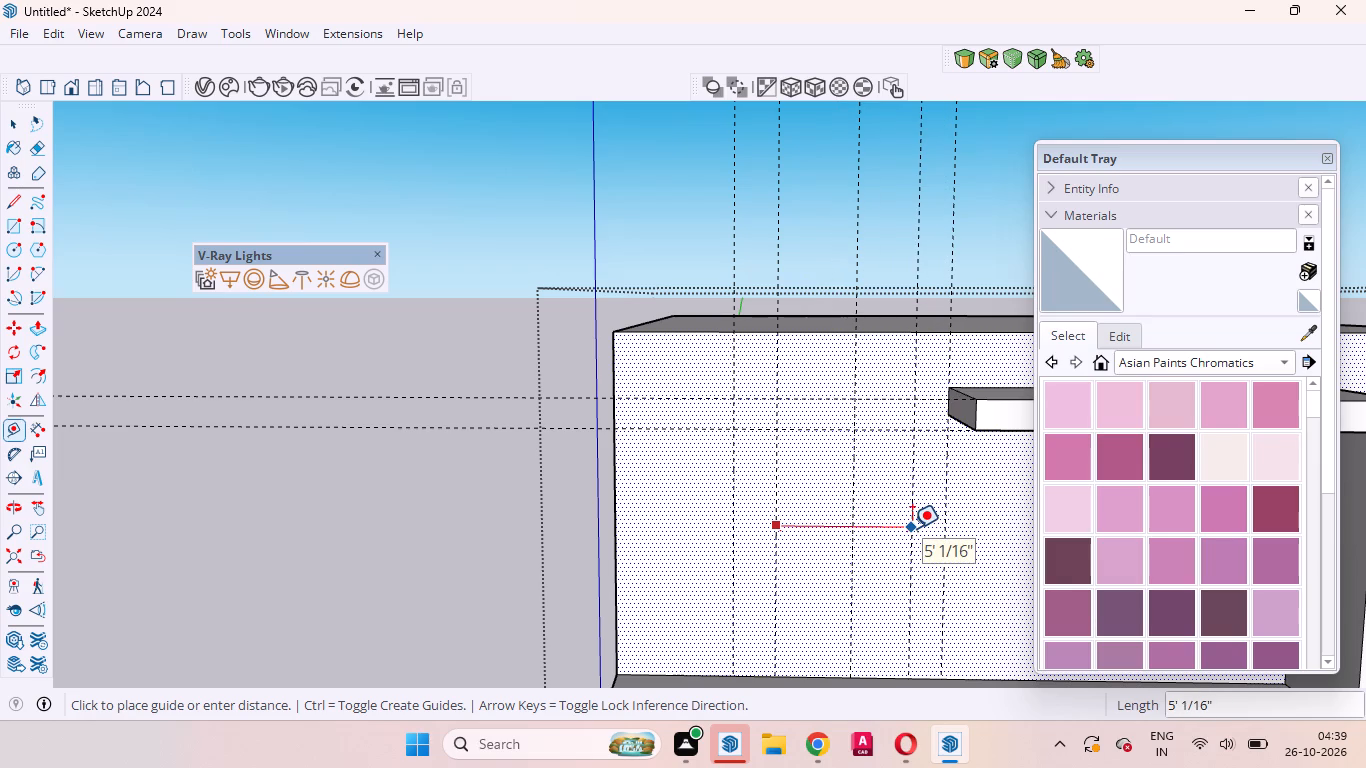
{"action": "type", "text": "4'"}
{"action": "key", "text": "Return"}
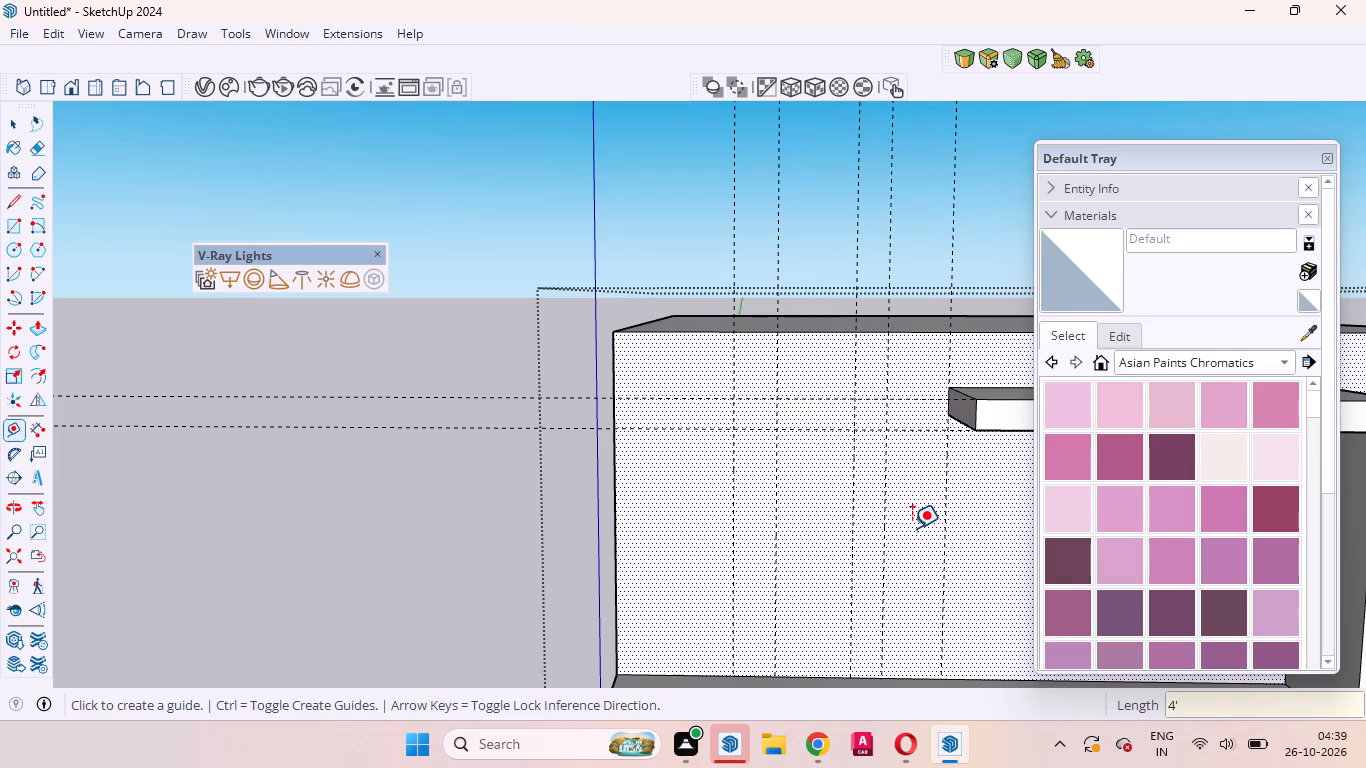
{"action": "key", "text": "space"}
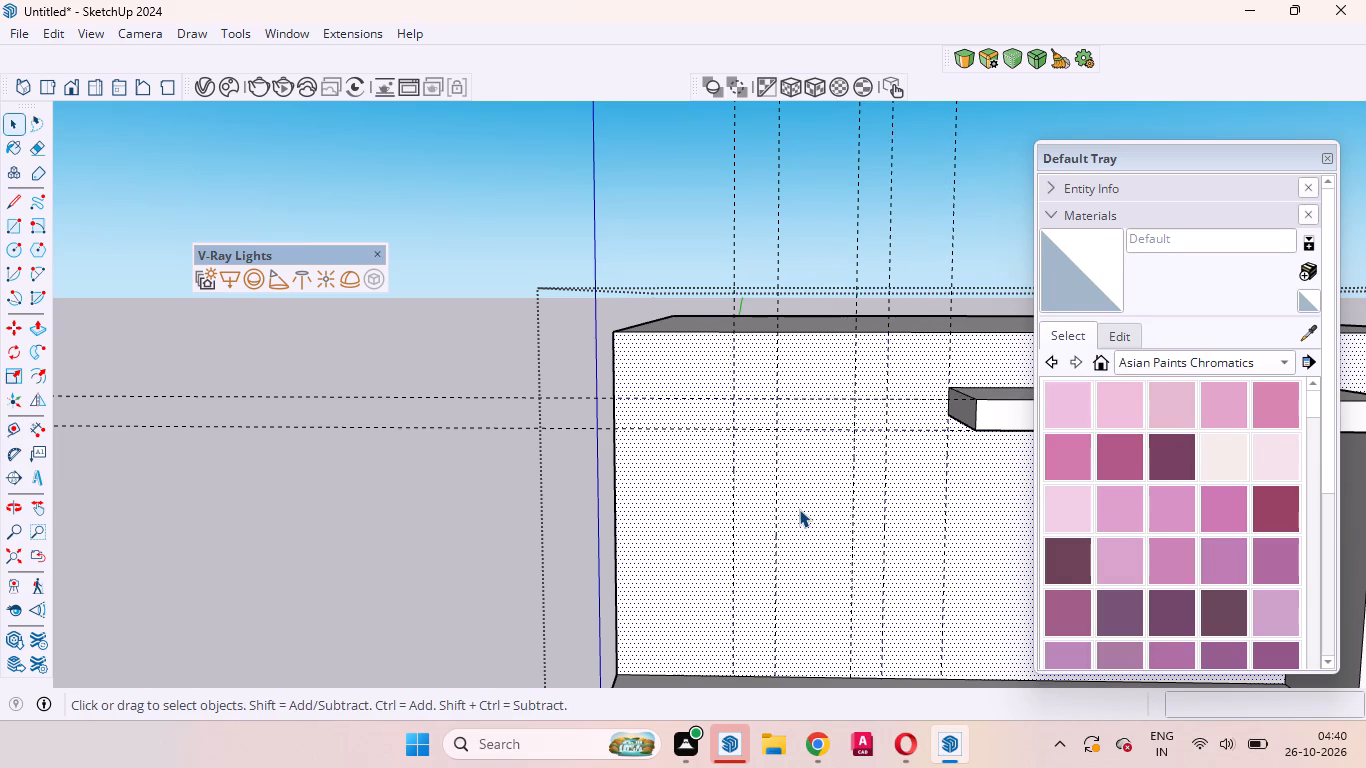
Divide the upper wall's left part into three adjacent 13' high rectangles, 6', 4' and about 2' 3" wide, along the guides.
{"action": "key", "text": "r"}
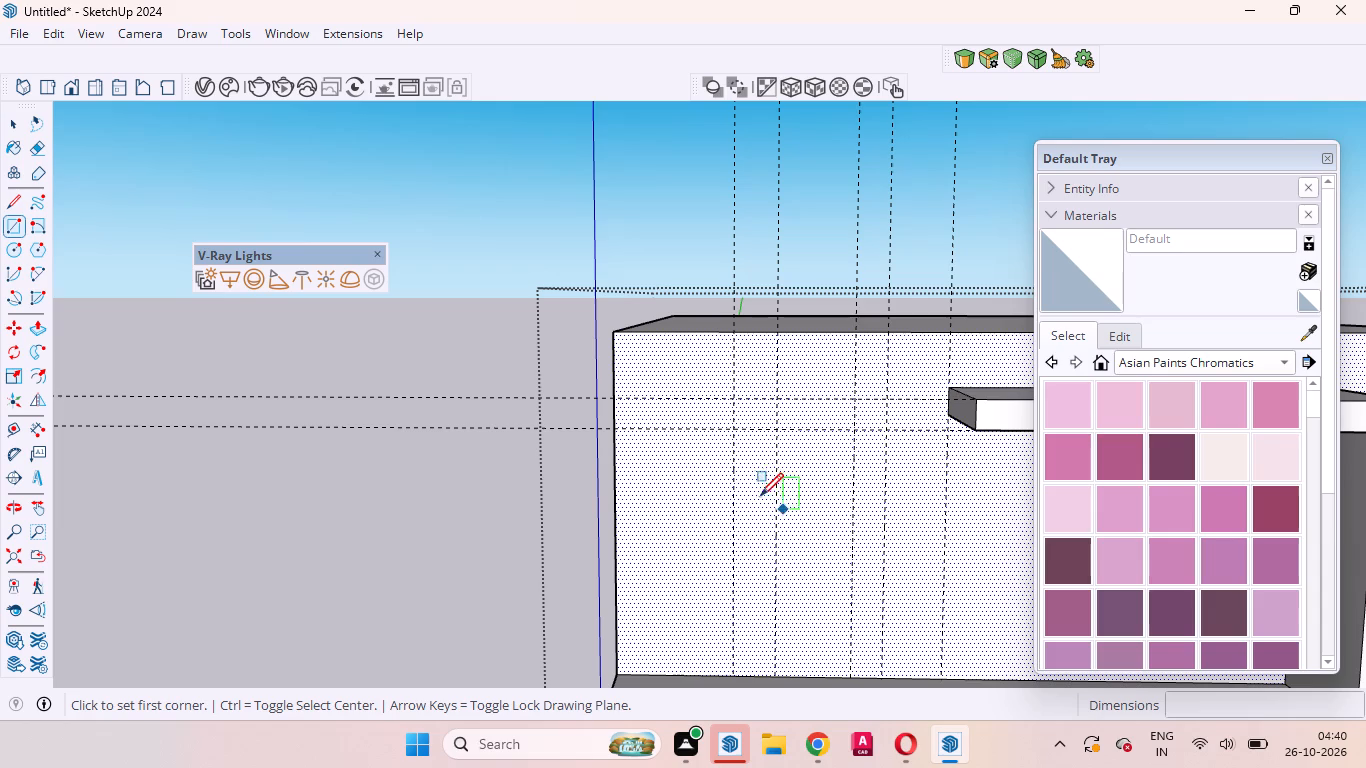
{"action": "left_click", "coordinate": [780, 673]}
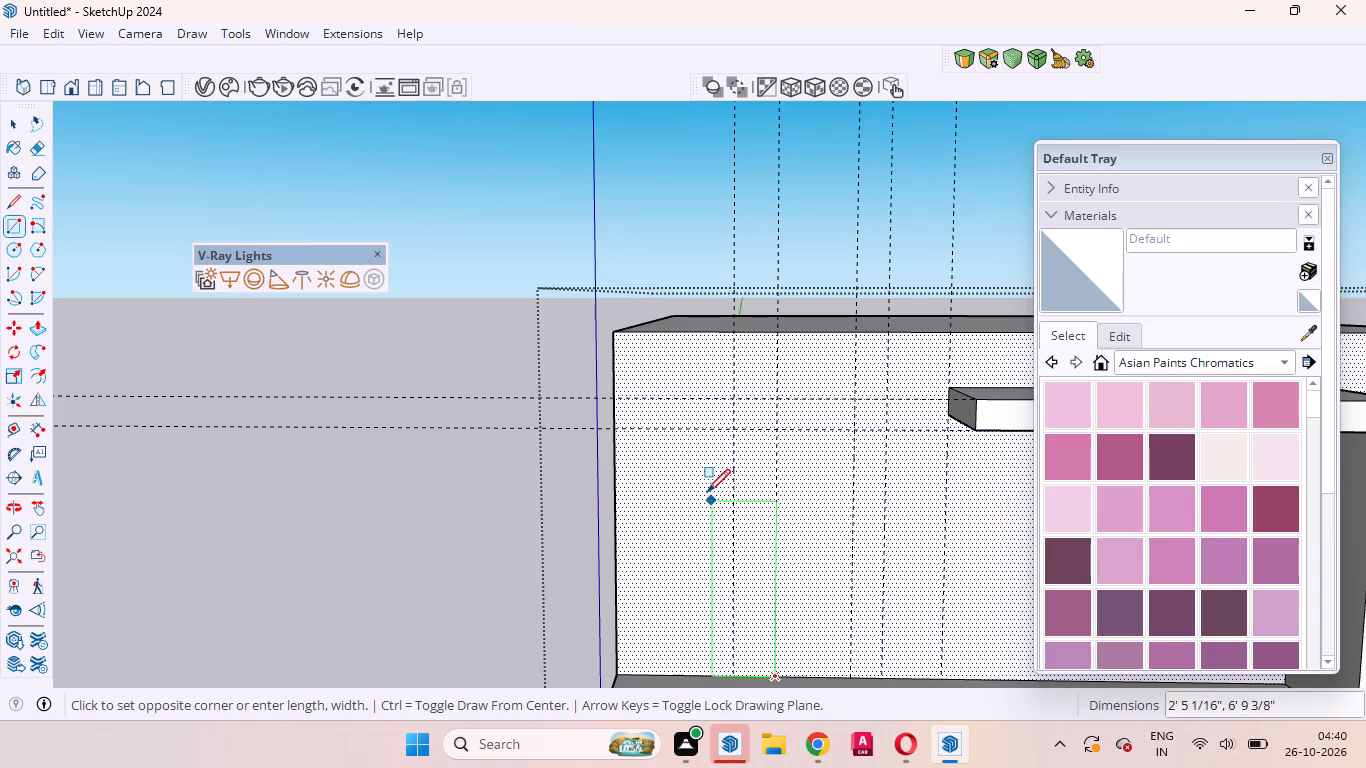
{"action": "left_click", "coordinate": [618, 342]}
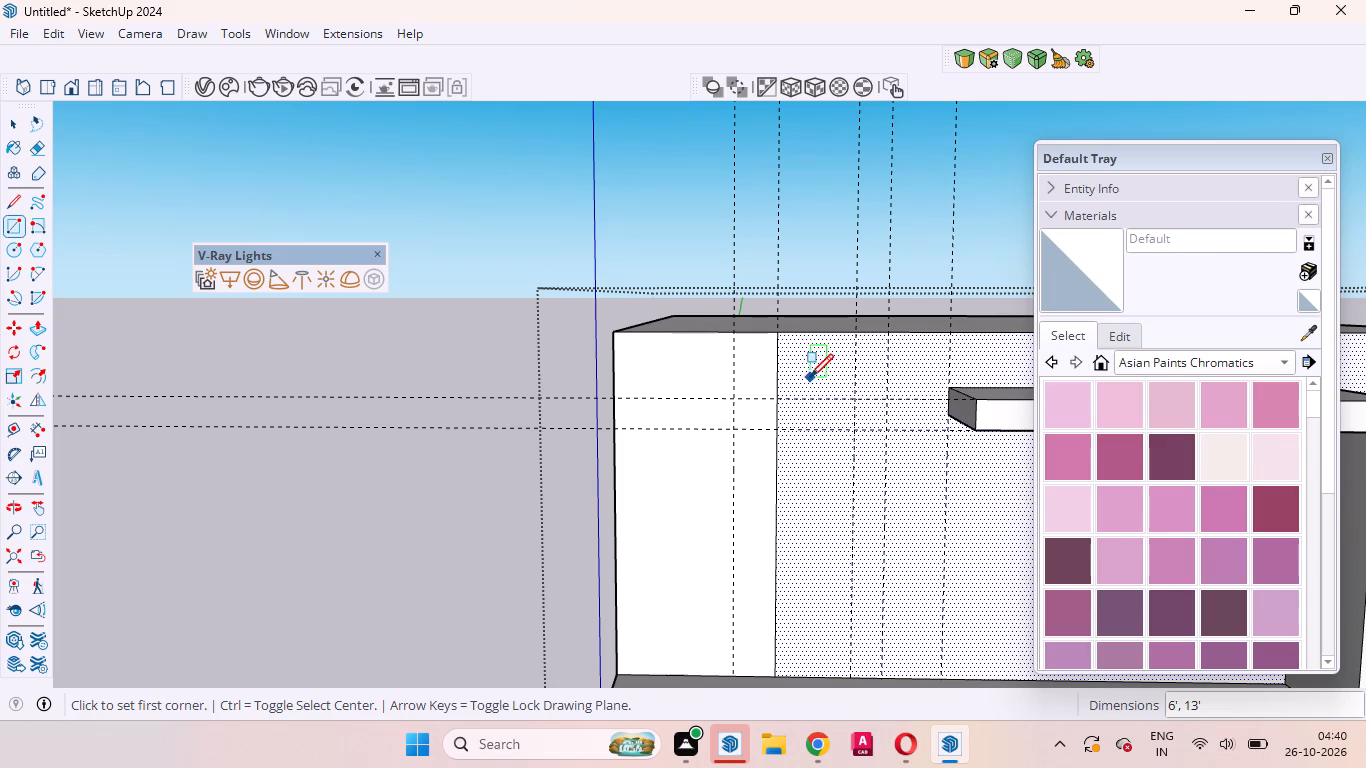
{"action": "left_click", "coordinate": [779, 338]}
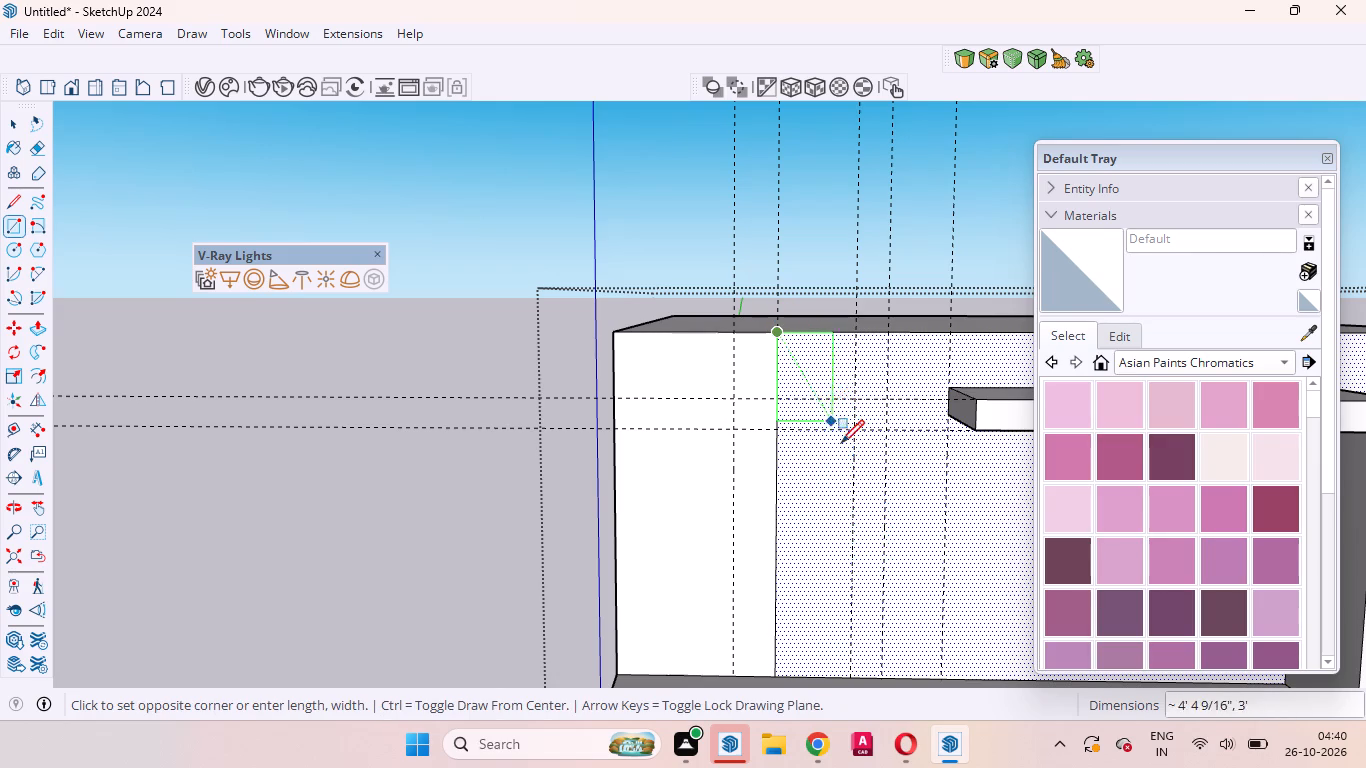
{"action": "left_click", "coordinate": [886, 678]}
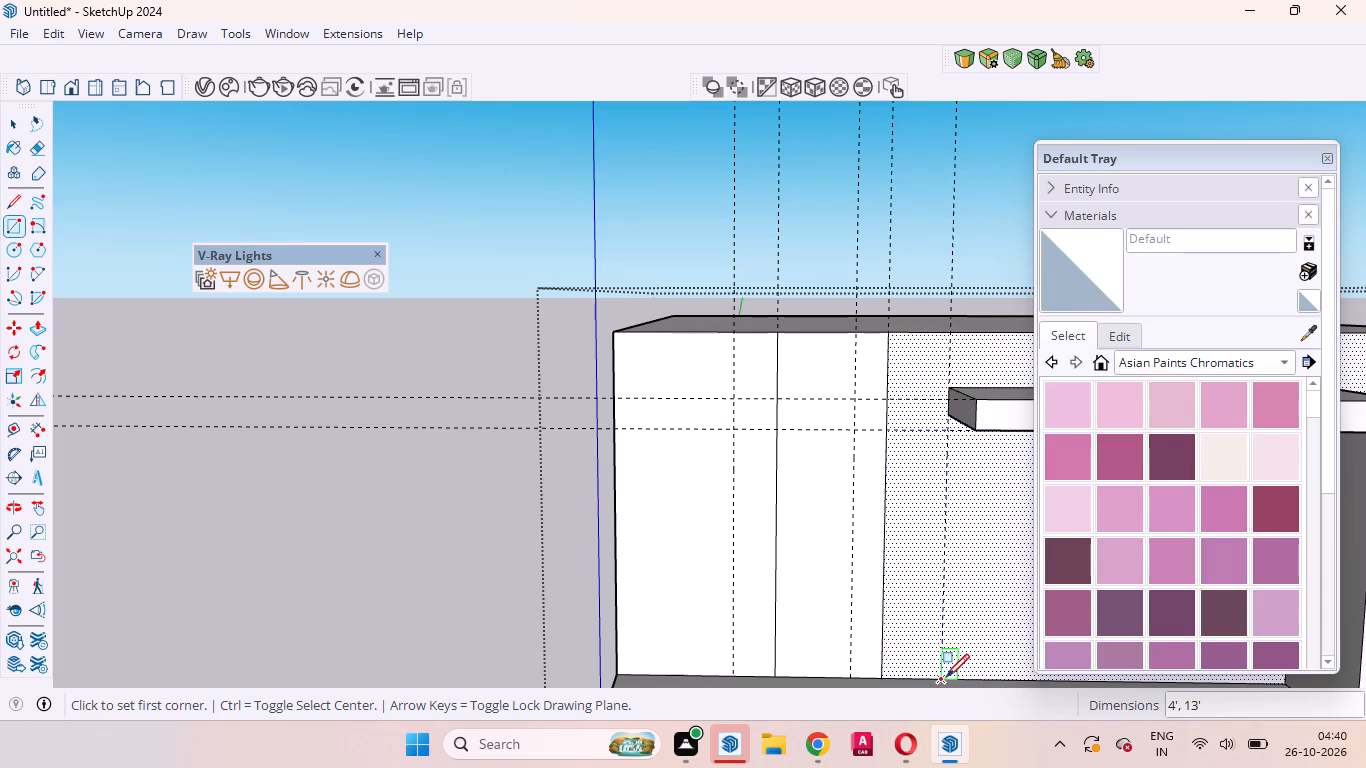
{"action": "left_click", "coordinate": [946, 677]}
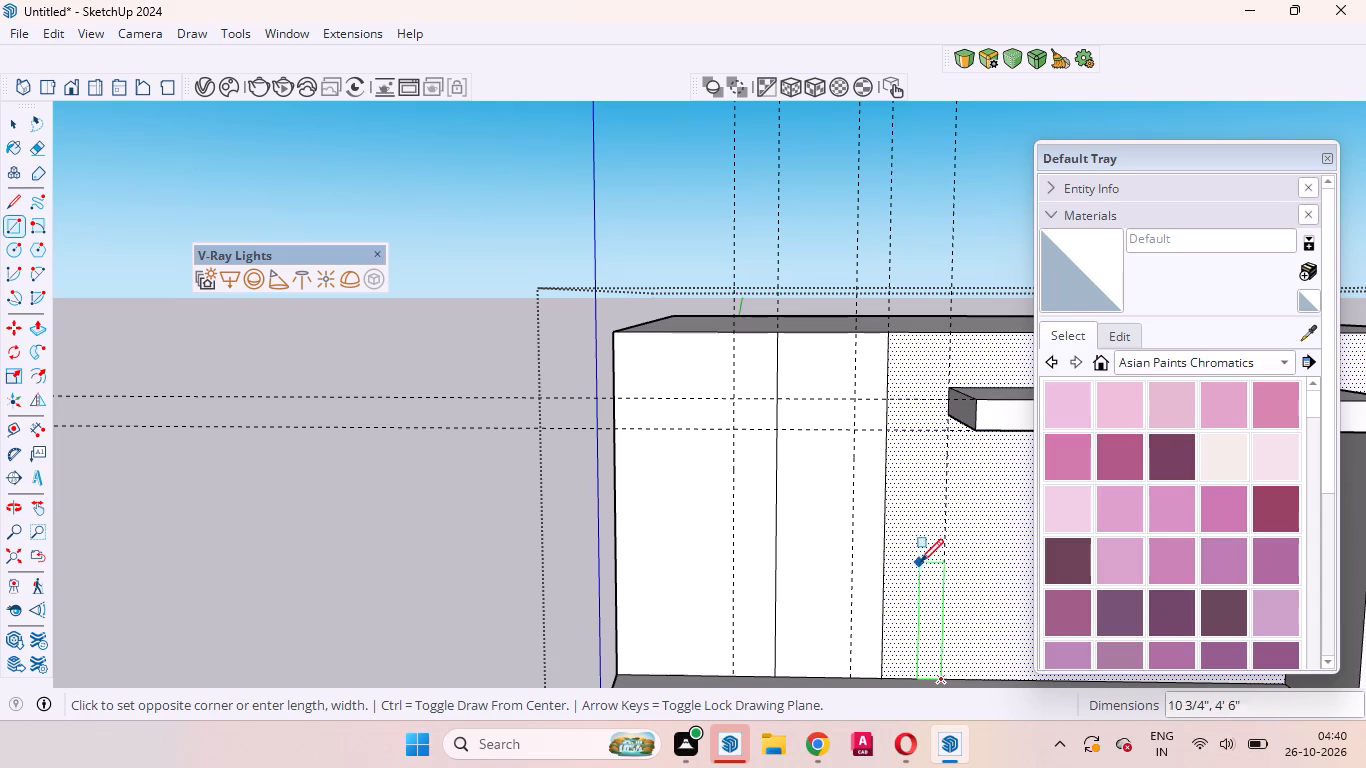
{"action": "left_click", "coordinate": [885, 336]}
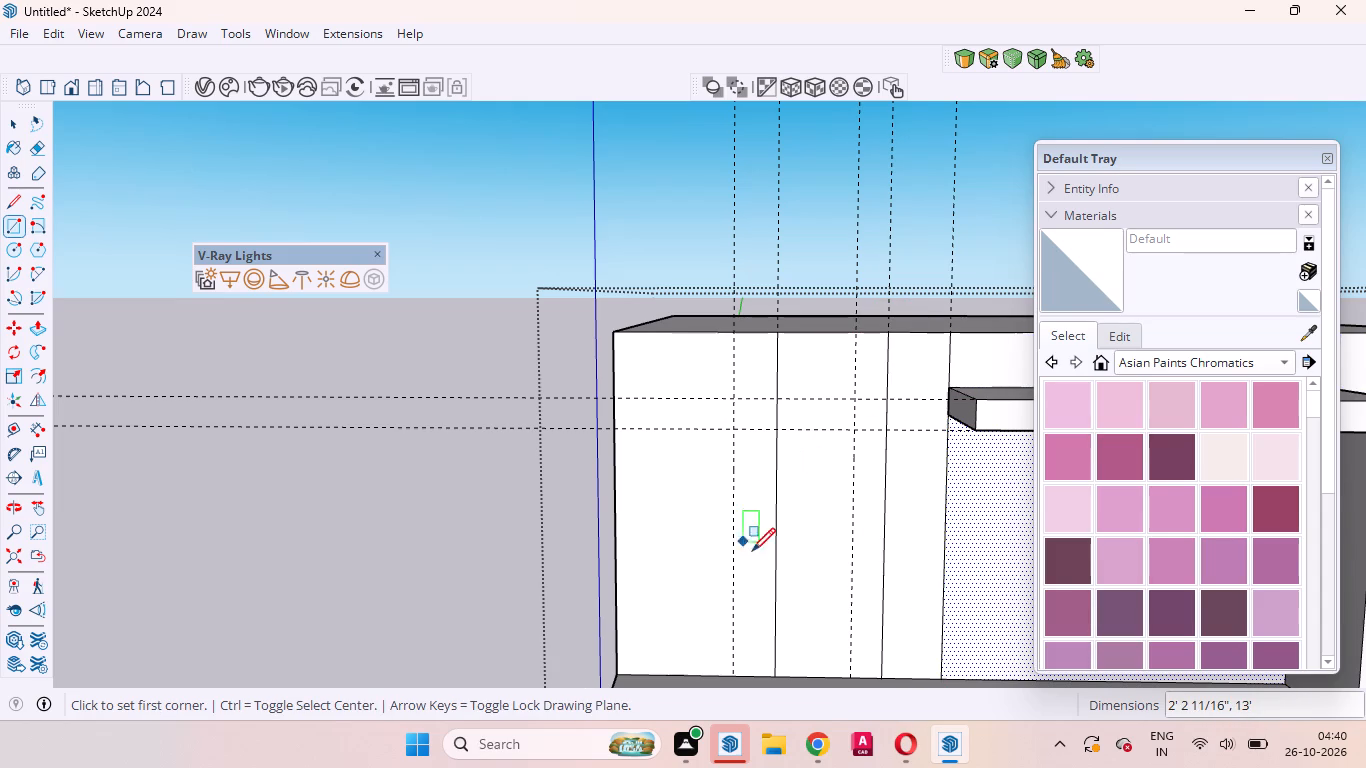
{"action": "key", "text": "space"}
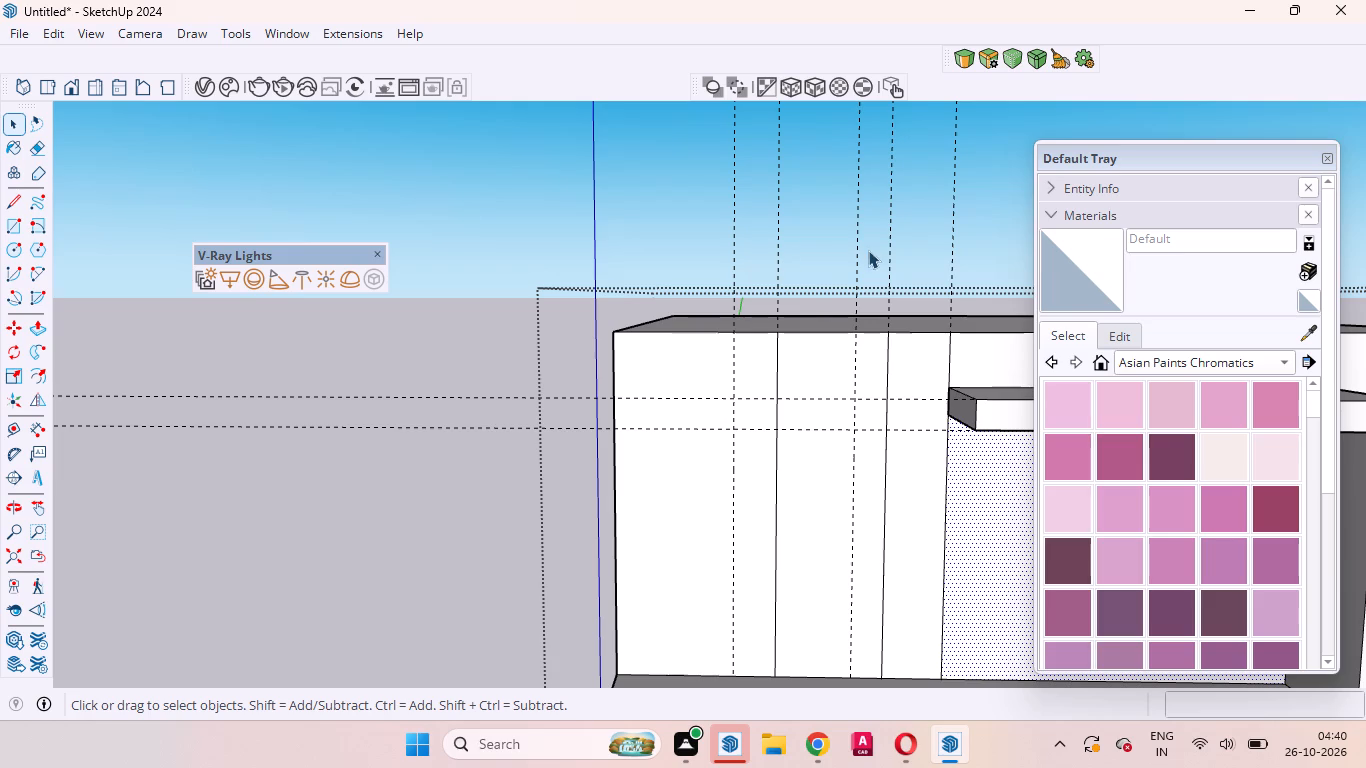
Delete the five vertical guides and the two horizontal guides crossing the upper wall.
{"action": "left_click_drag", "start_coordinate": [997, 236], "coordinate": [881, 200]}
{"action": "left_click_drag", "start_coordinate": [881, 200], "coordinate": [643, 169]}
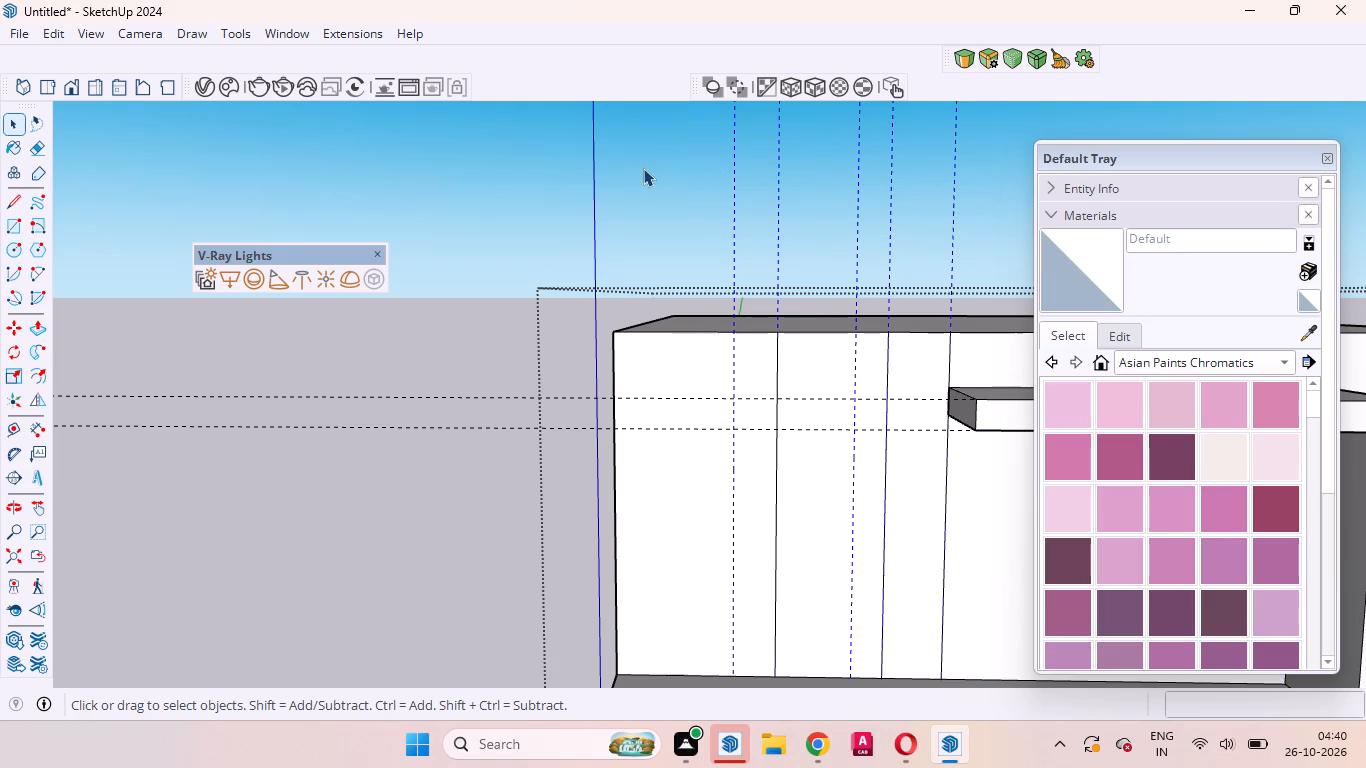
{"action": "key", "text": "Delete"}
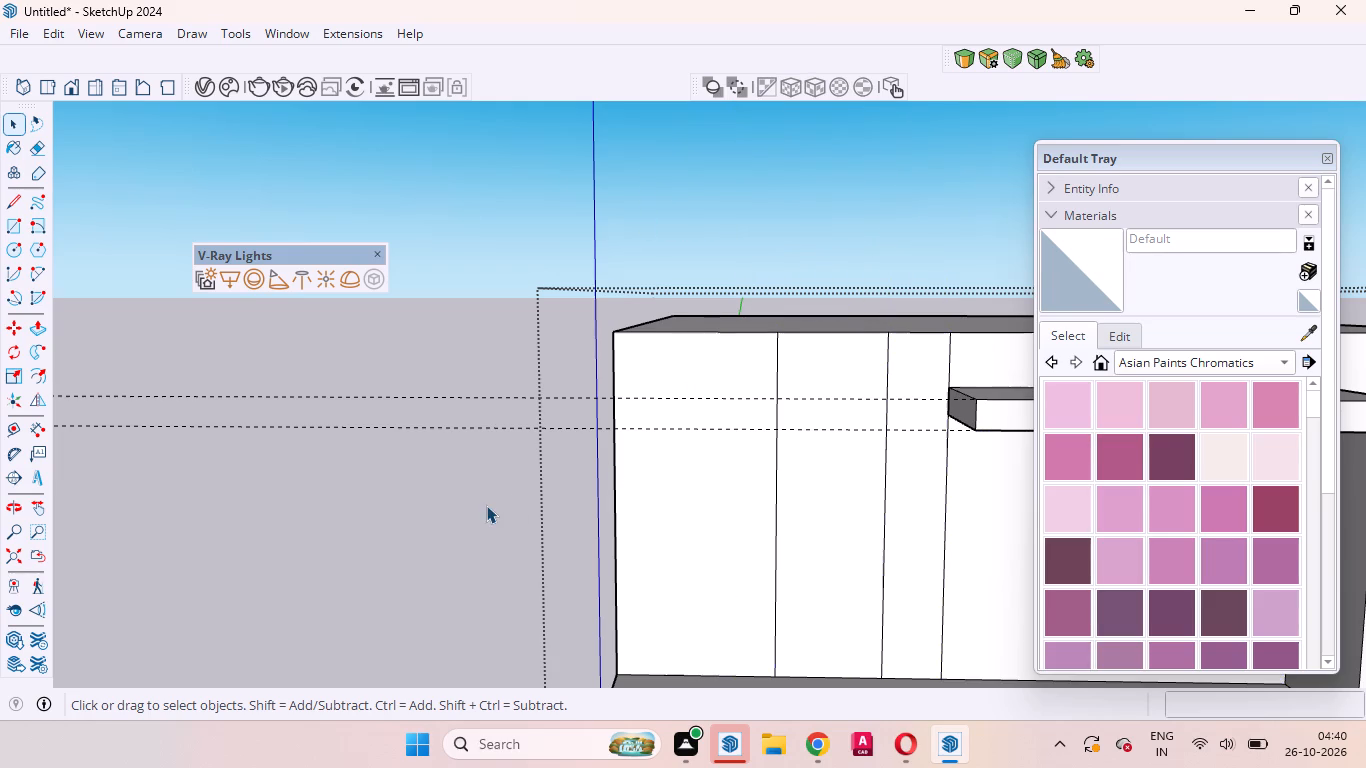
{"action": "left_click_drag", "start_coordinate": [486, 505], "coordinate": [366, 373]}
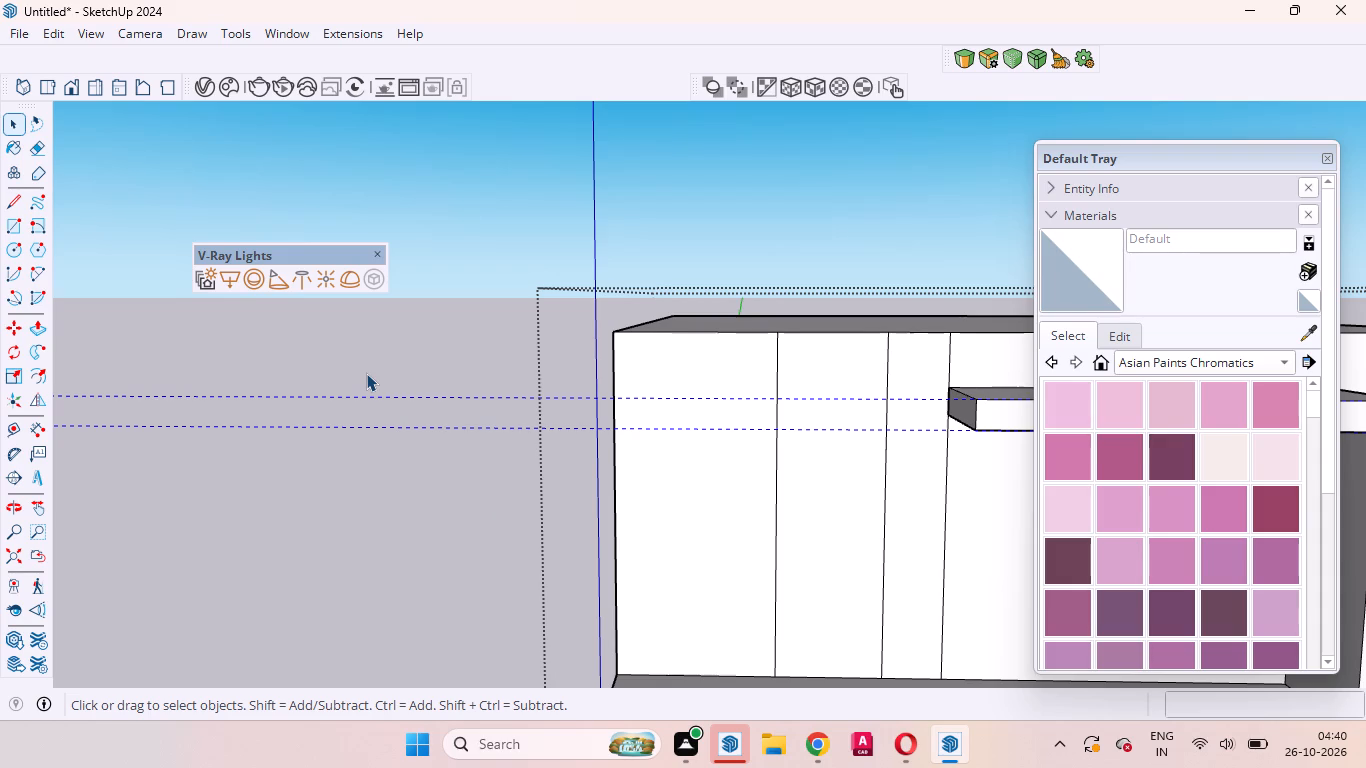
{"action": "key", "text": "Delete"}
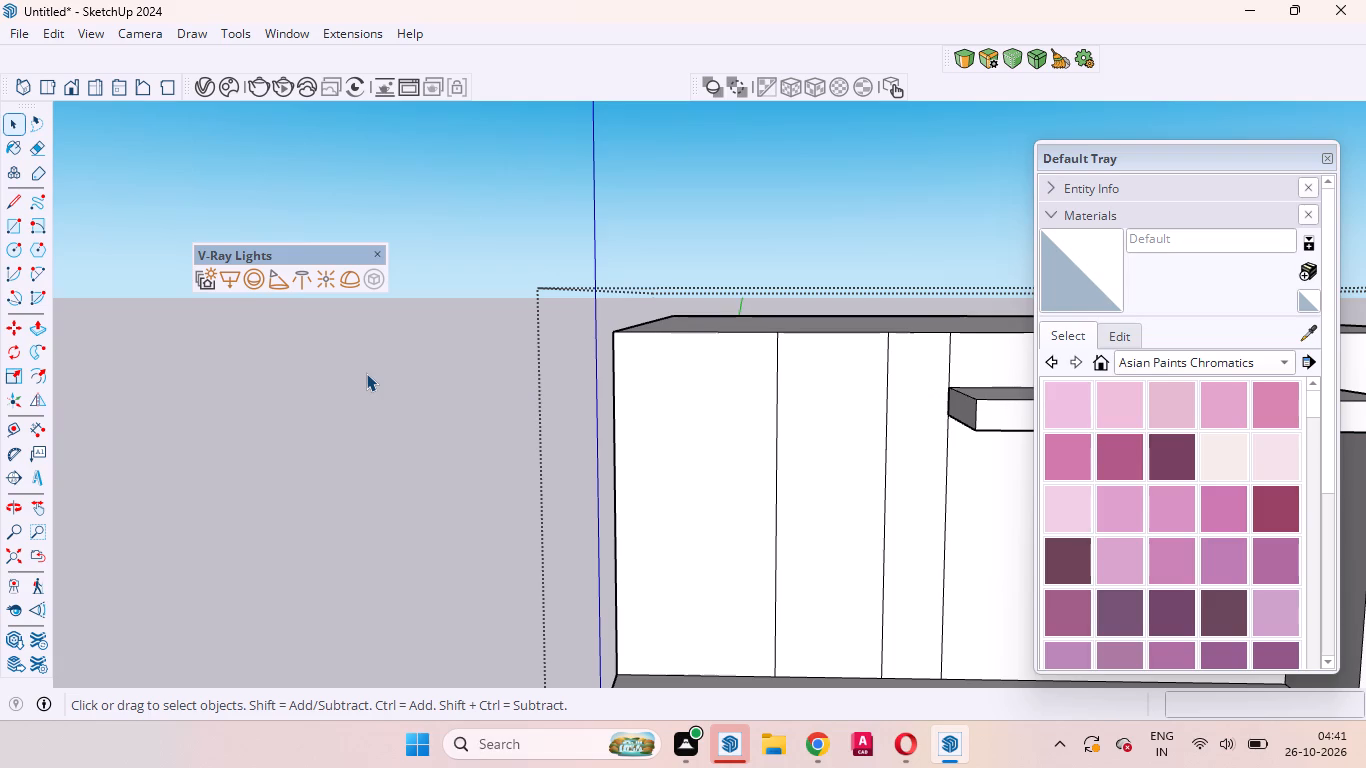
Place a horizontal guide 3' below the upper wall's top edge, level with the underside of the projecting top strip.
{"action": "scroll", "coordinate": [376, 380], "scroll_direction": "up", "scroll_amount": 4}
{"action": "middle_click_drag", "start_coordinate": [376, 380], "coordinate": [309, 407]}
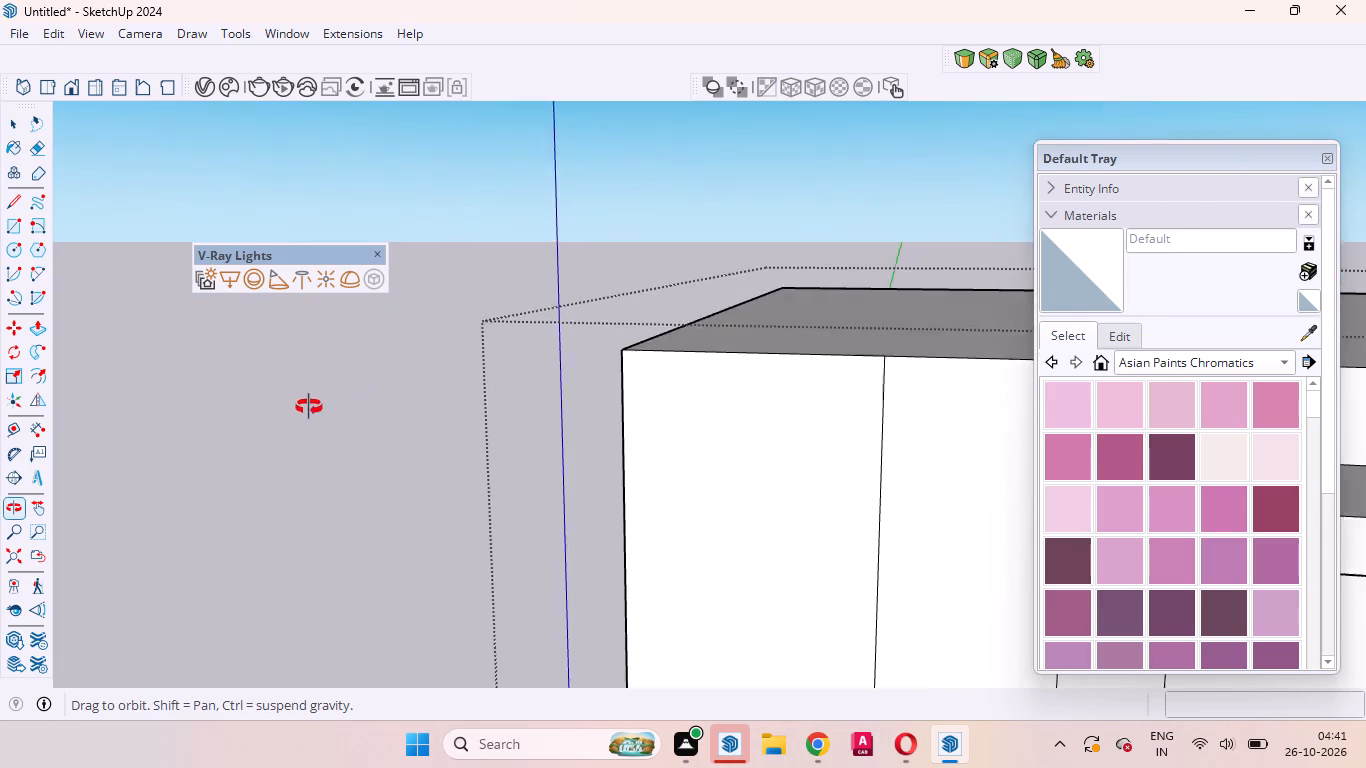
{"action": "middle_click_drag", "start_coordinate": [309, 407], "coordinate": [308, 408]}
{"action": "scroll", "coordinate": [318, 397], "scroll_direction": "down", "scroll_amount": 11}
{"action": "scroll", "coordinate": [424, 529], "scroll_direction": "up", "scroll_amount": 2}
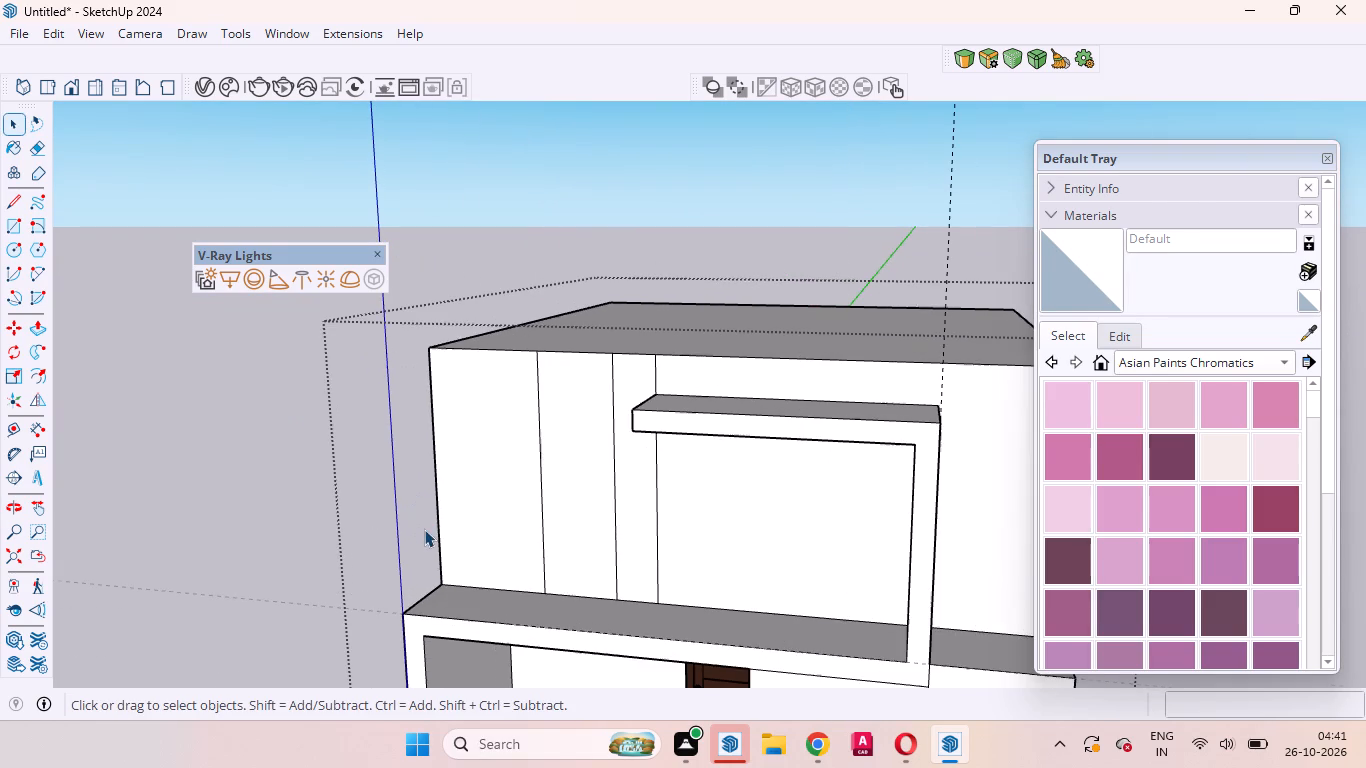
{"action": "middle_click_drag", "start_coordinate": [424, 529], "coordinate": [497, 450]}
{"action": "key", "text": "t"}
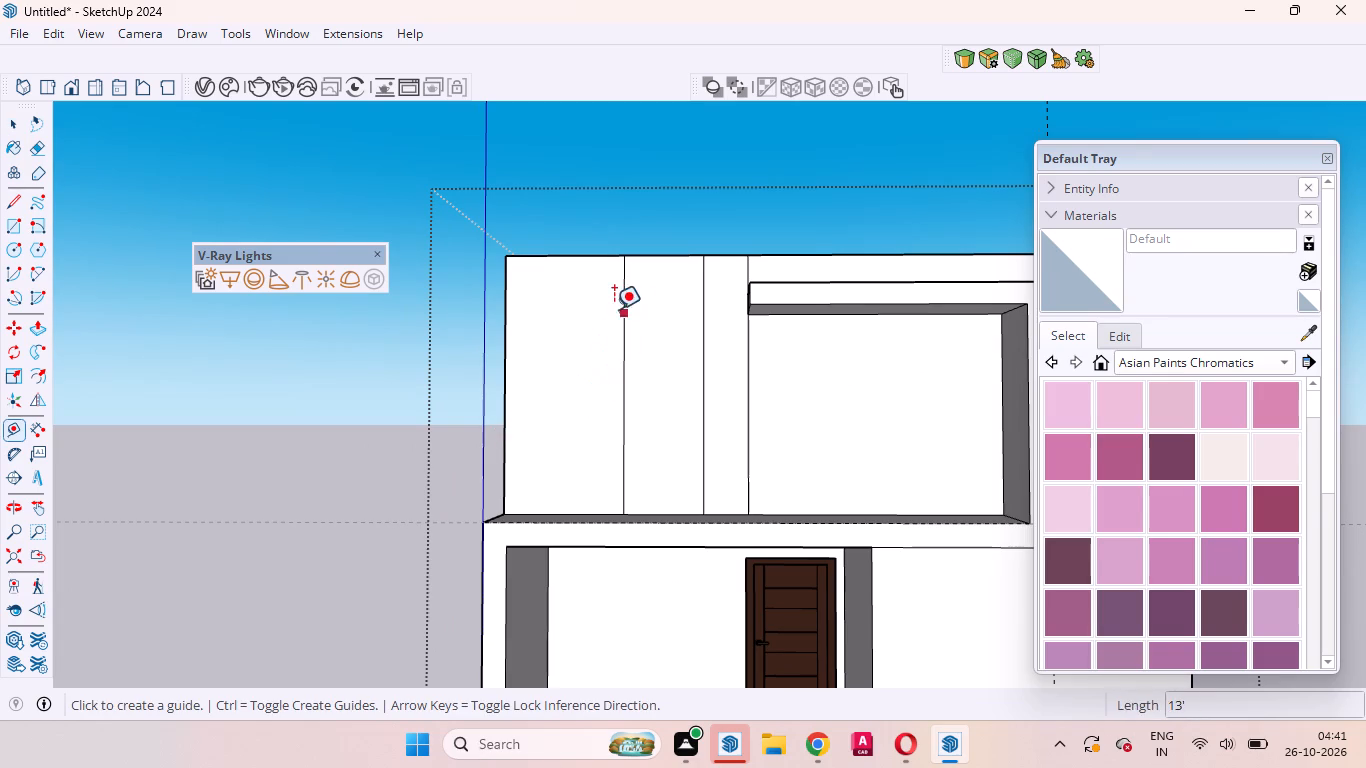
{"action": "left_click", "coordinate": [679, 254]}
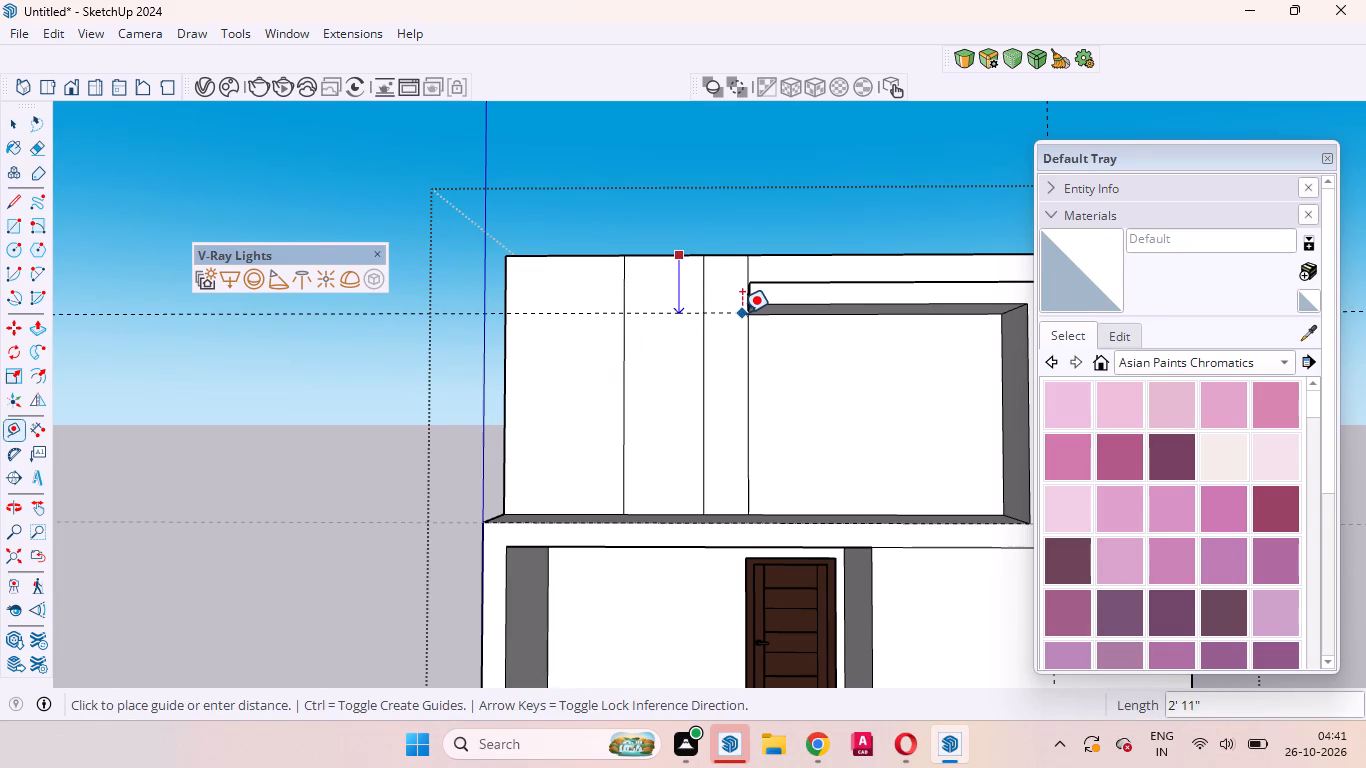
{"action": "left_click", "coordinate": [745, 315]}
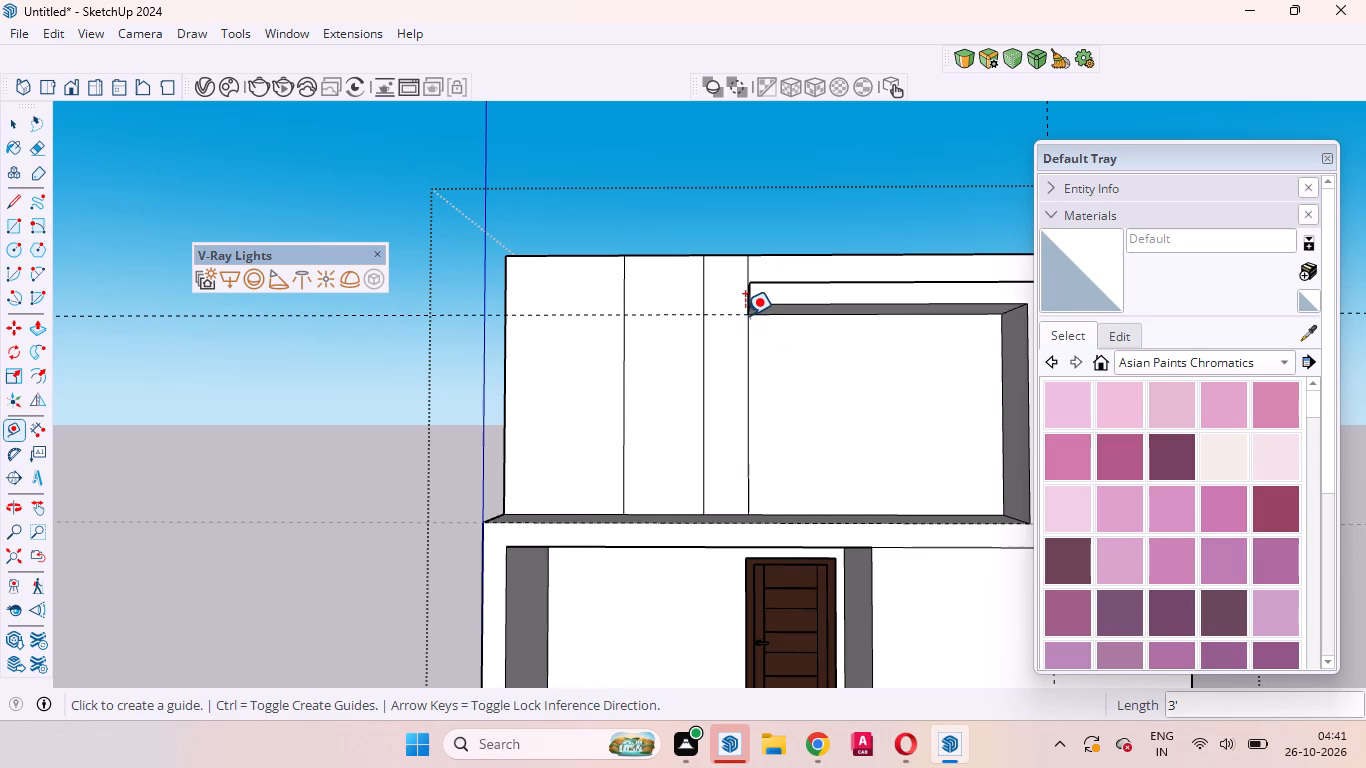
{"action": "key", "text": "space"}
Place a vertical guide 2' 6" to the left of the line between the 6' and 4' wide panels.
{"action": "middle_click_drag", "start_coordinate": [604, 384], "coordinate": [602, 442]}
{"action": "scroll", "coordinate": [602, 442], "scroll_direction": "up", "scroll_amount": 1}
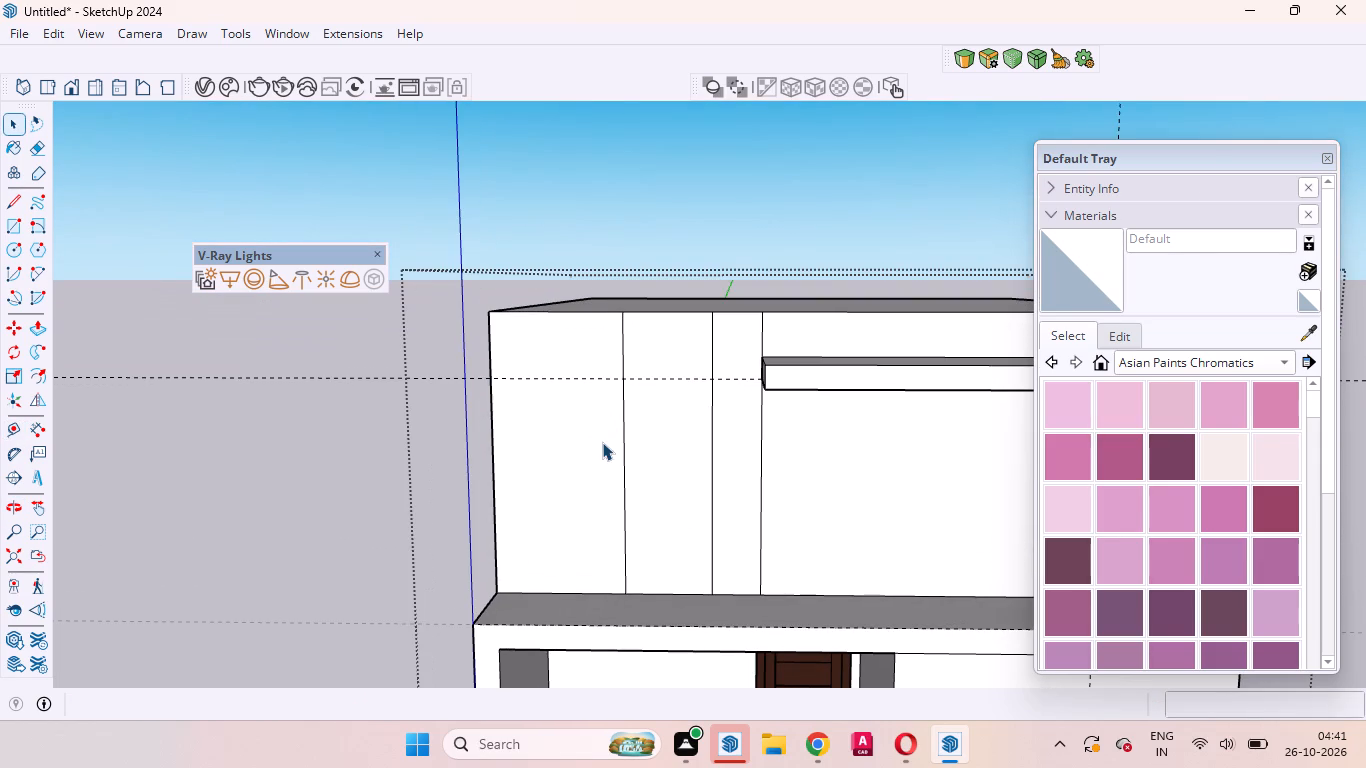
{"action": "scroll", "coordinate": [613, 432], "scroll_direction": "up", "scroll_amount": 4}
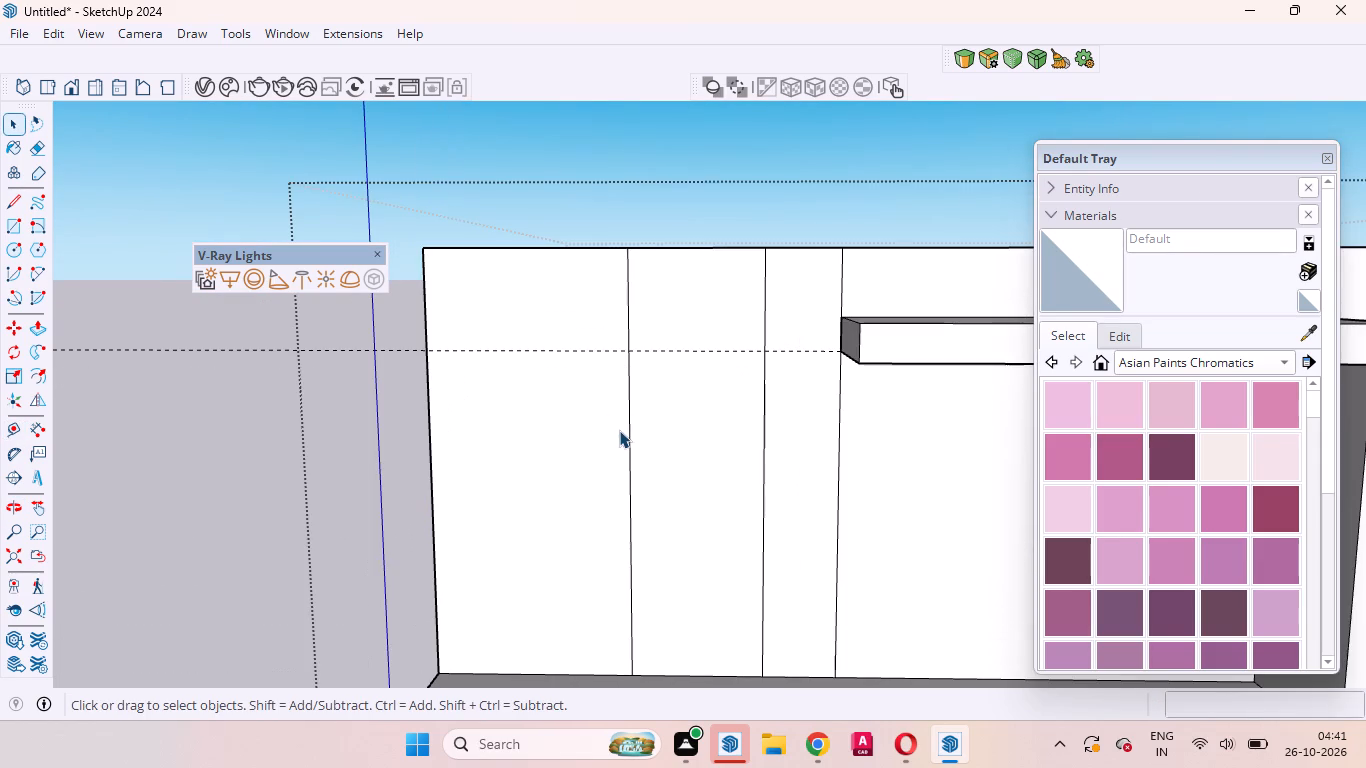
{"action": "middle_click_drag", "start_coordinate": [619, 430], "coordinate": [654, 432]}
{"action": "scroll", "coordinate": [654, 432], "scroll_direction": "up", "scroll_amount": 1}
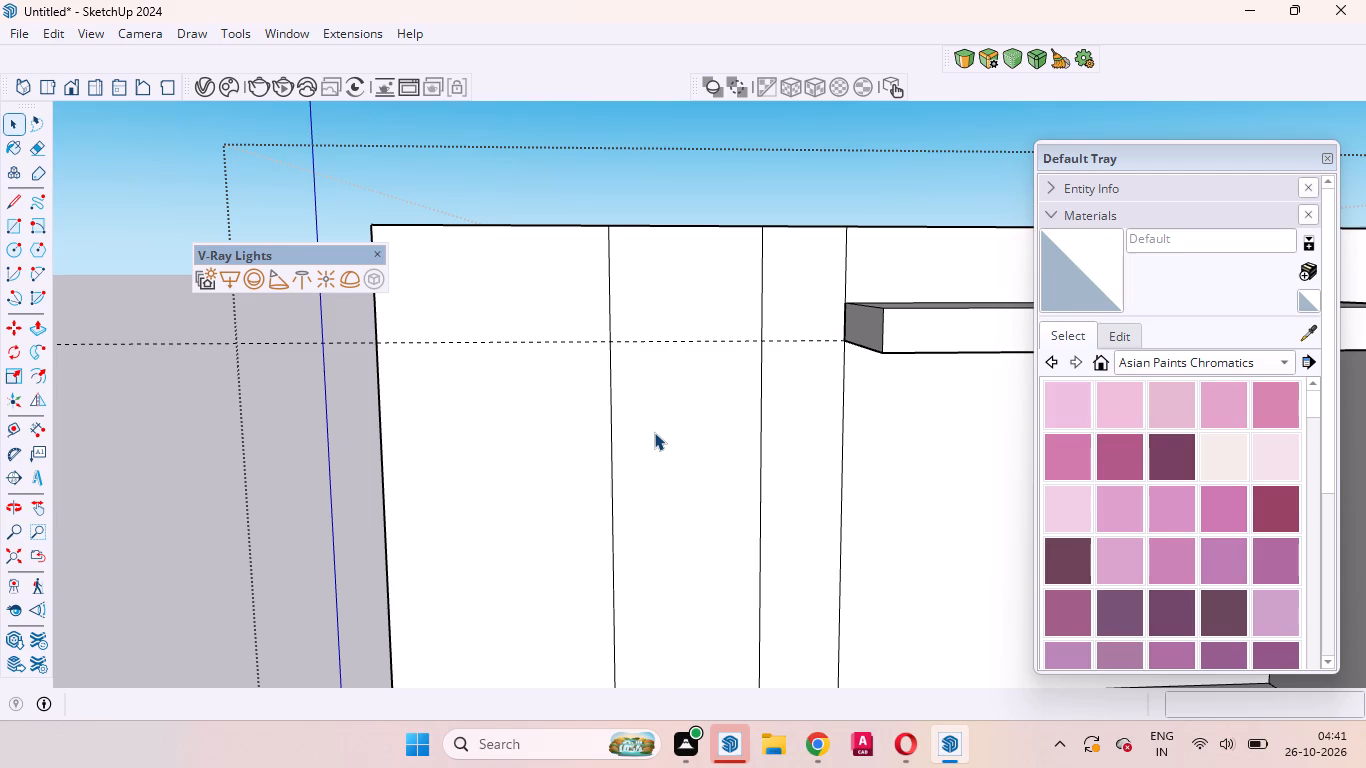
{"action": "key", "text": "t"}
{"action": "left_click", "coordinate": [612, 421]}
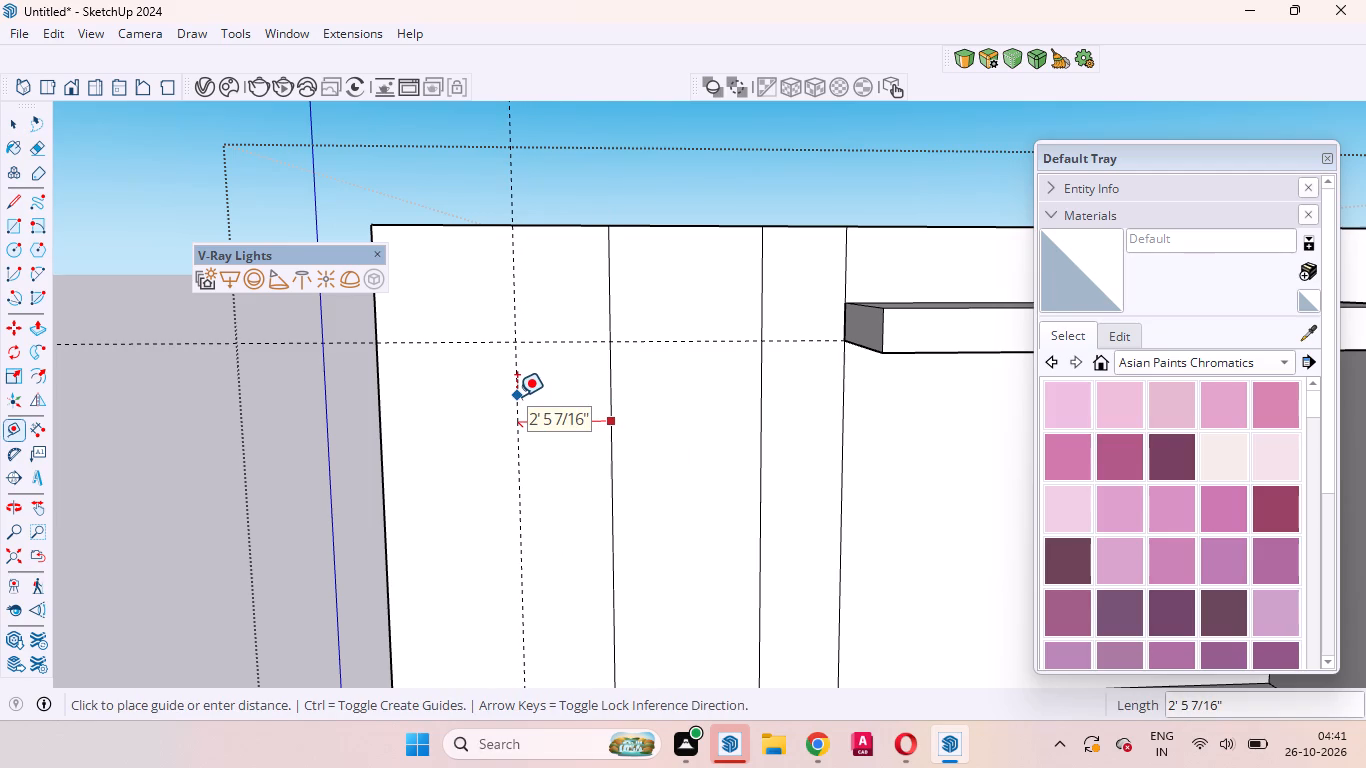
{"action": "key", "text": "2"}
{"action": "key", "text": "apostrophe"}
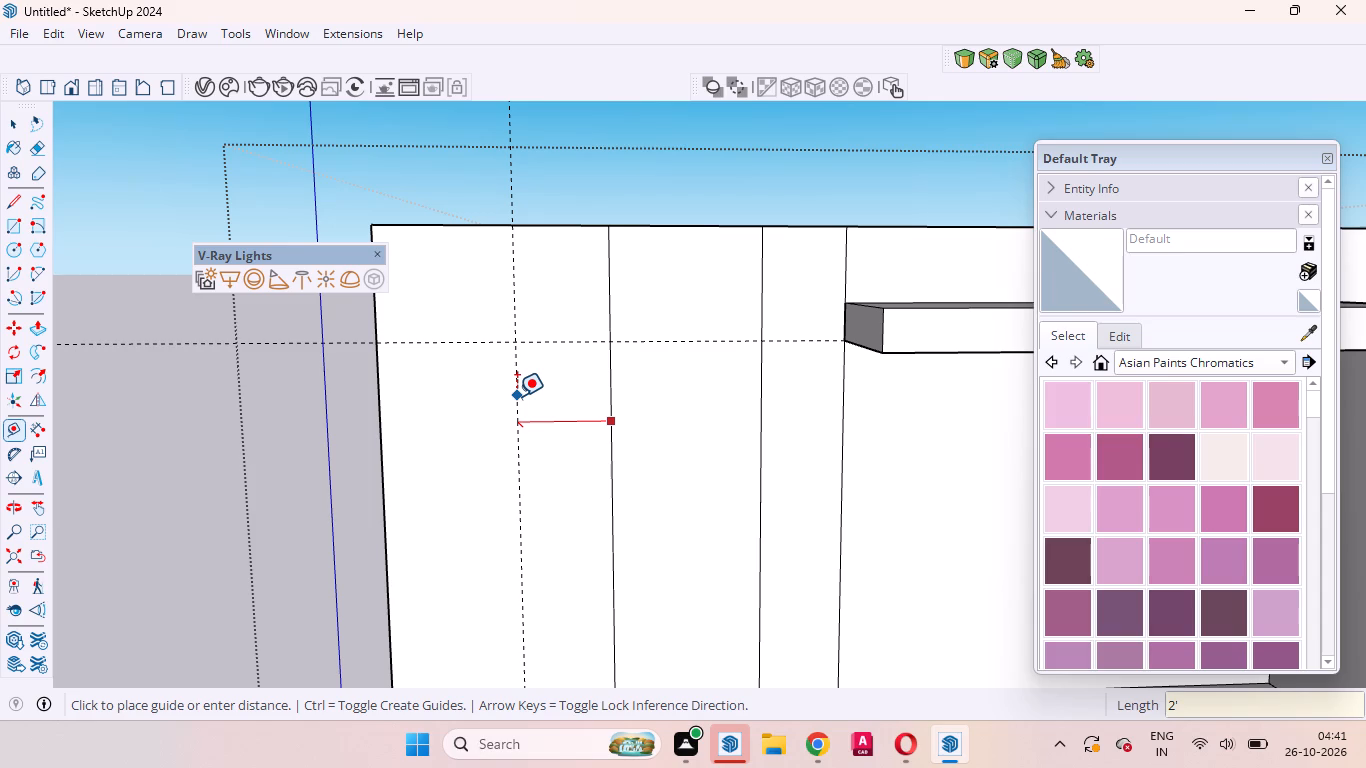
{"action": "key", "text": "6"}
{"action": "key", "text": "Return"}
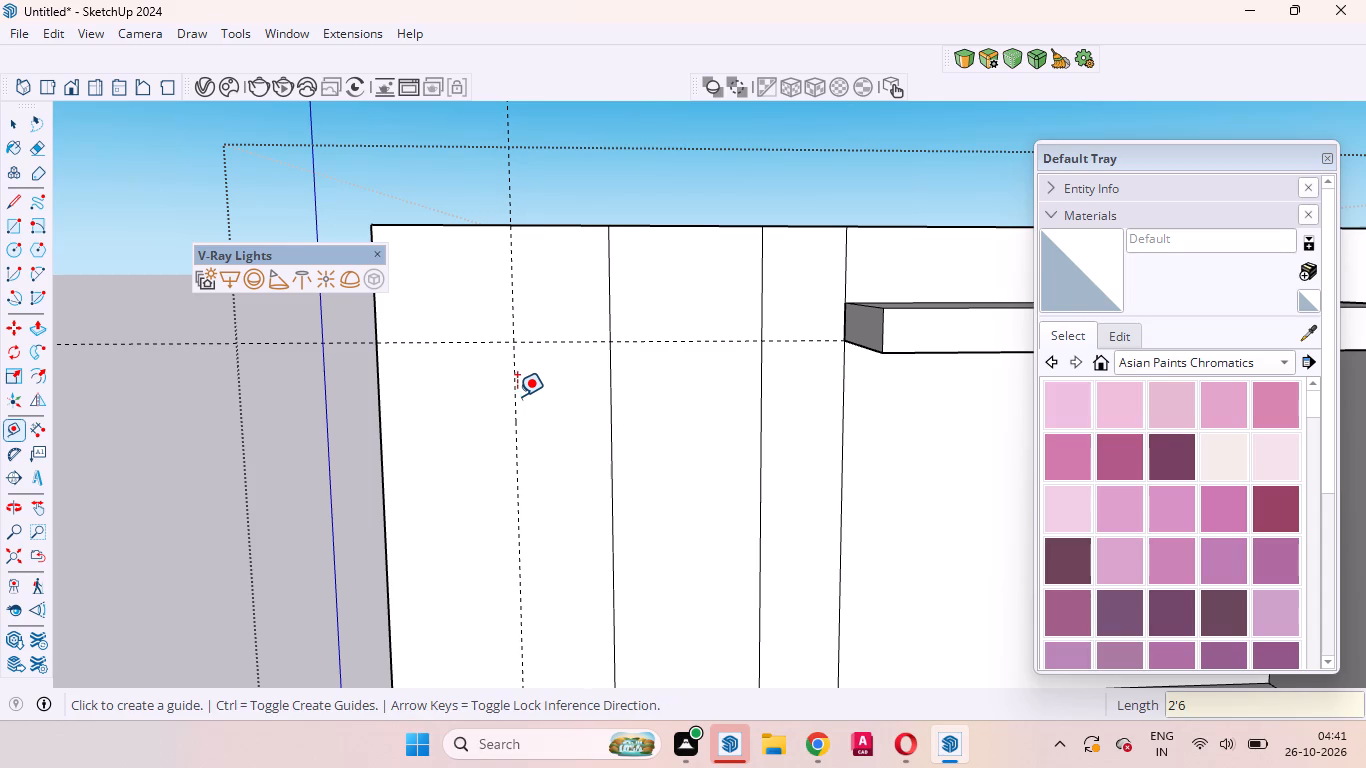
{"action": "key", "text": "space"}
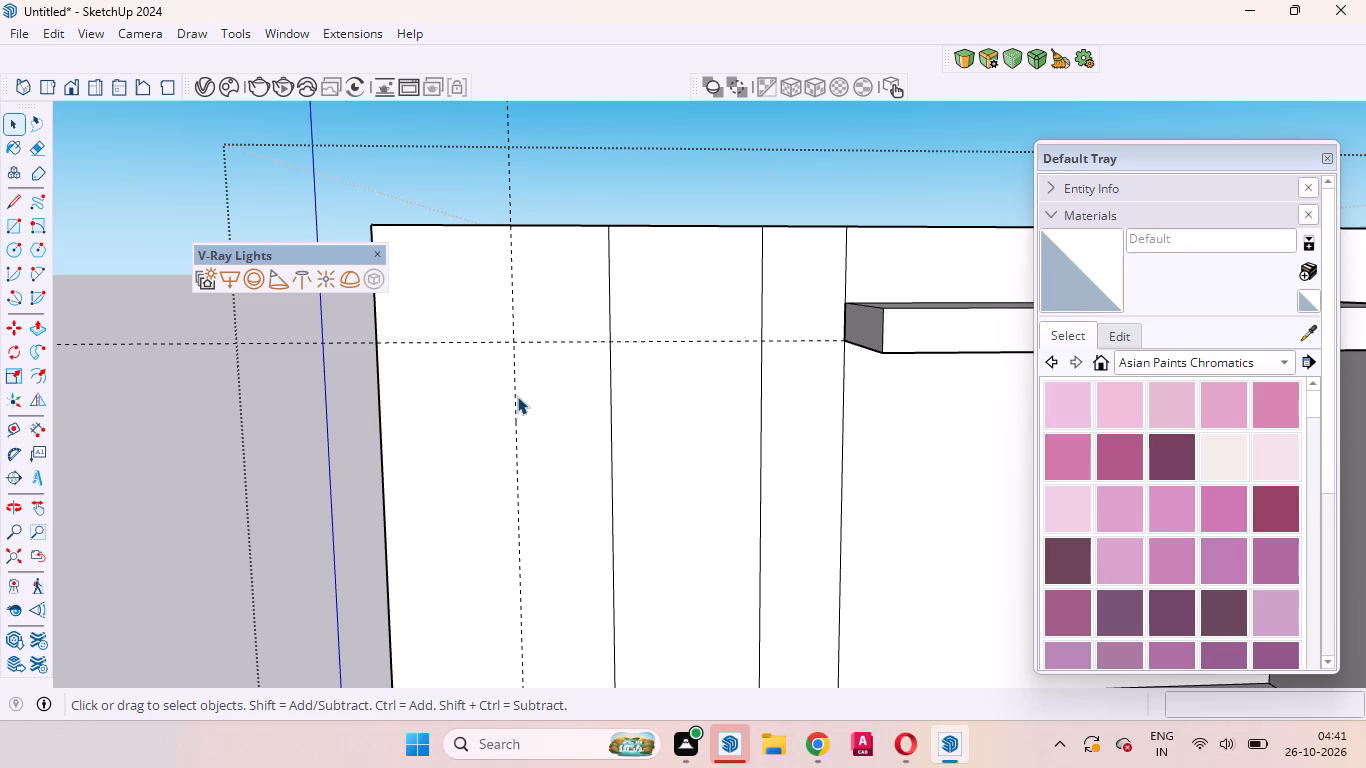
Draw a 2' 6" by 10' rectangle along the guides in the lower right part of the 6' wide panel.
{"action": "left_click", "coordinate": [439, 424]}
{"action": "scroll", "coordinate": [476, 426], "scroll_direction": "down", "scroll_amount": 4}
{"action": "scroll", "coordinate": [508, 445], "scroll_direction": "up", "scroll_amount": 2}
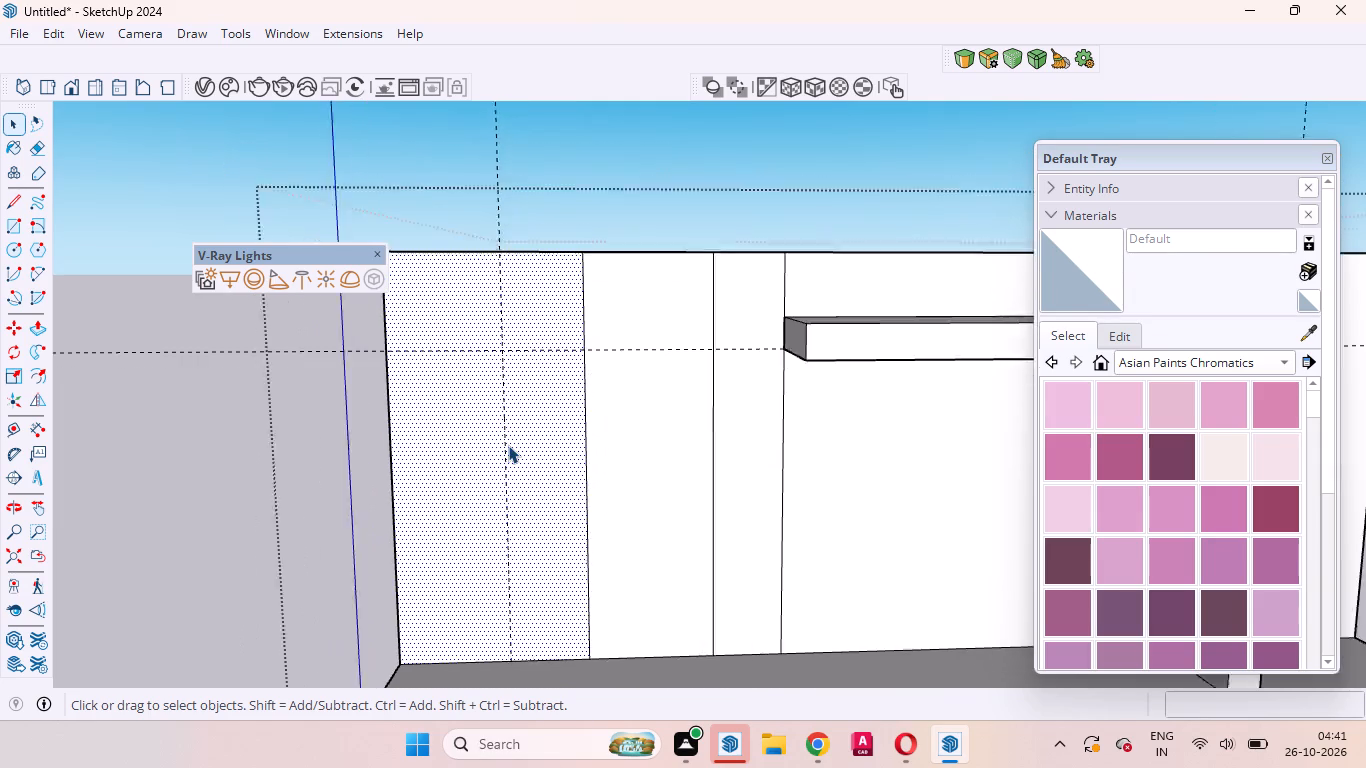
{"action": "scroll", "coordinate": [508, 445], "scroll_direction": "up", "scroll_amount": 1}
{"action": "scroll", "coordinate": [507, 445], "scroll_direction": "down", "scroll_amount": 5}
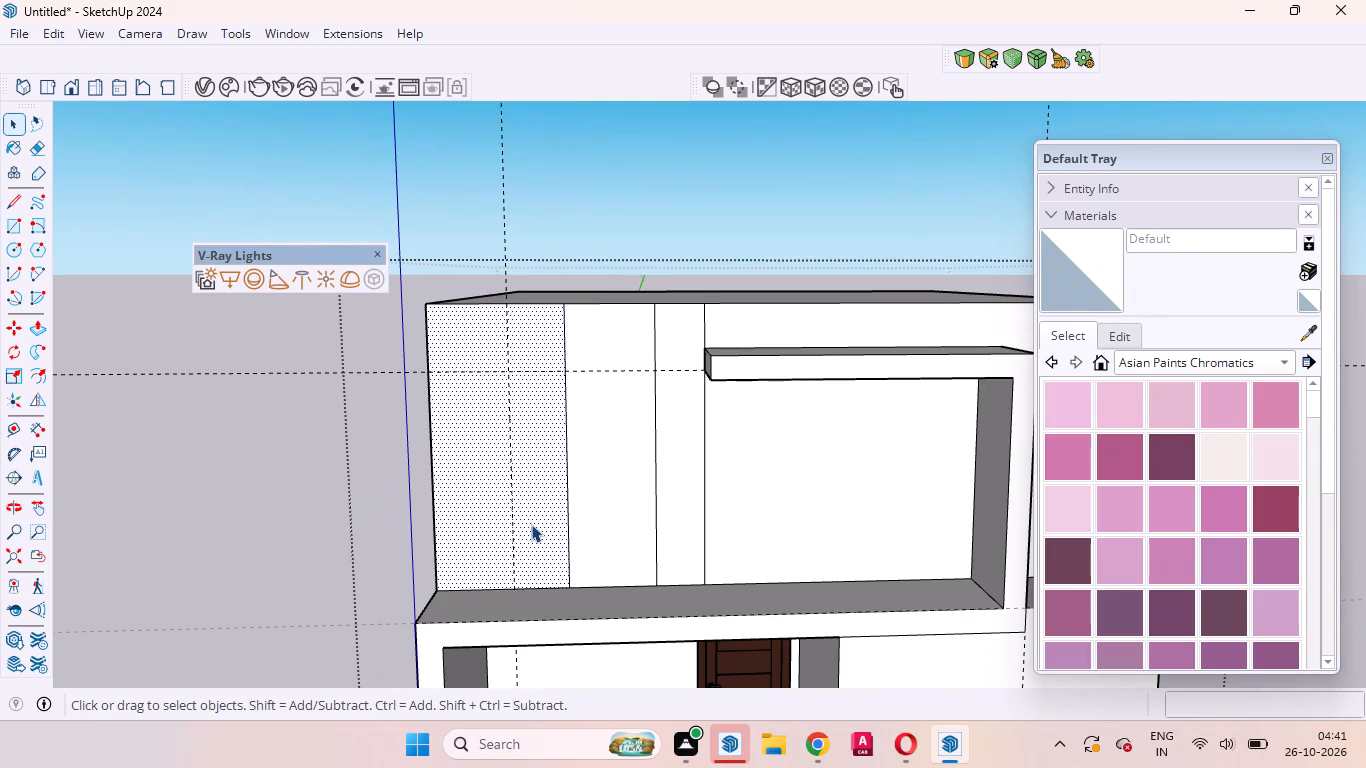
{"action": "key", "text": "r"}
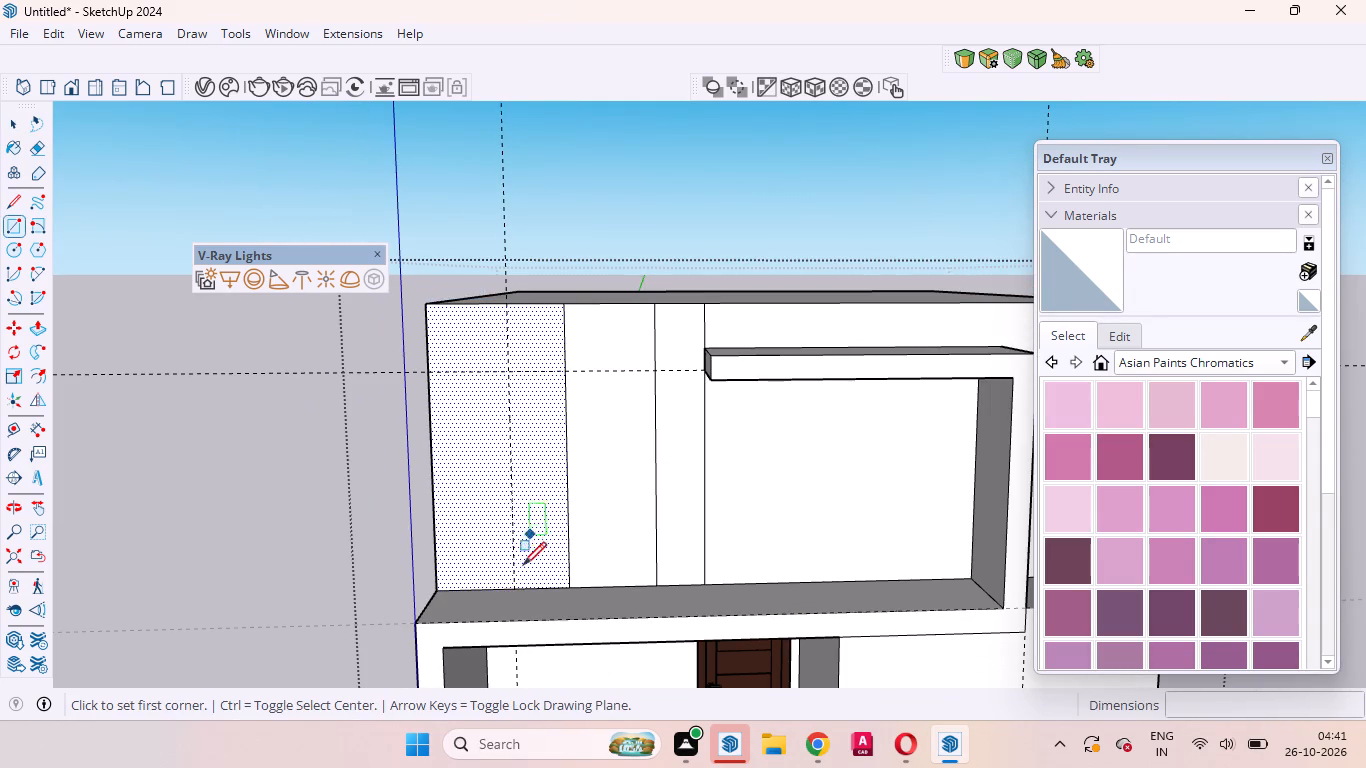
{"action": "left_click", "coordinate": [513, 584]}
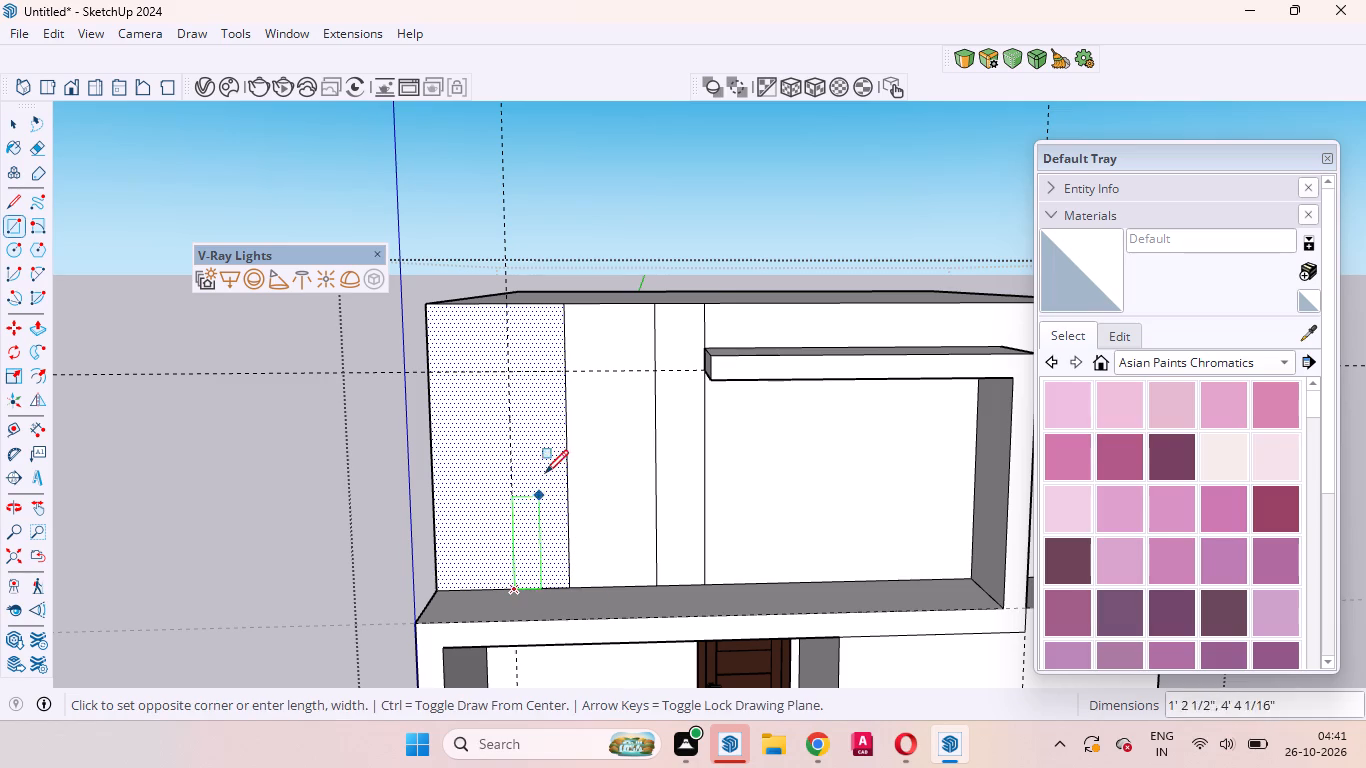
{"action": "left_click", "coordinate": [567, 368]}
{"action": "key", "text": "space"}
Draw a diagonal line about 3' 10" long from the rectangle's upper left corner up to the 6' wide panel's top edge.
{"action": "left_click", "coordinate": [466, 423]}
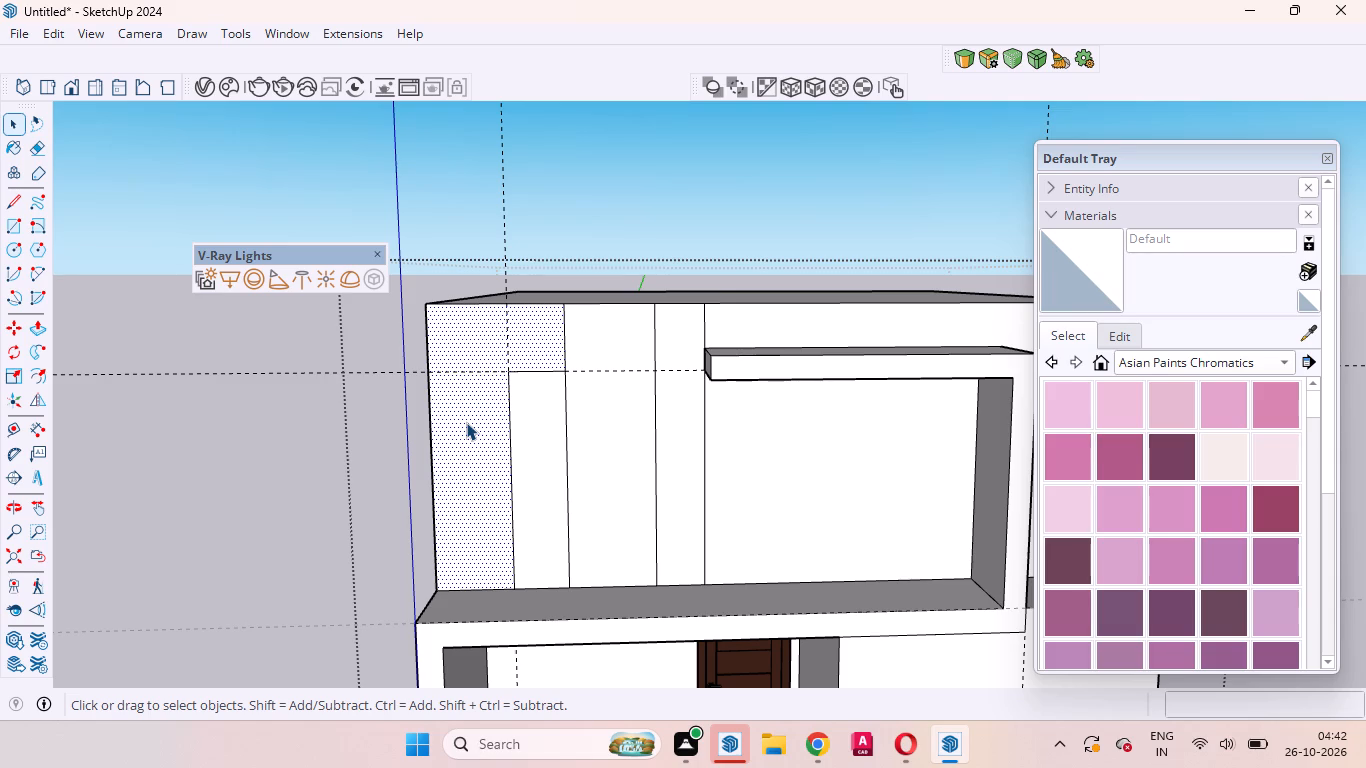
{"action": "left_click", "coordinate": [466, 422]}
{"action": "key", "text": "l"}
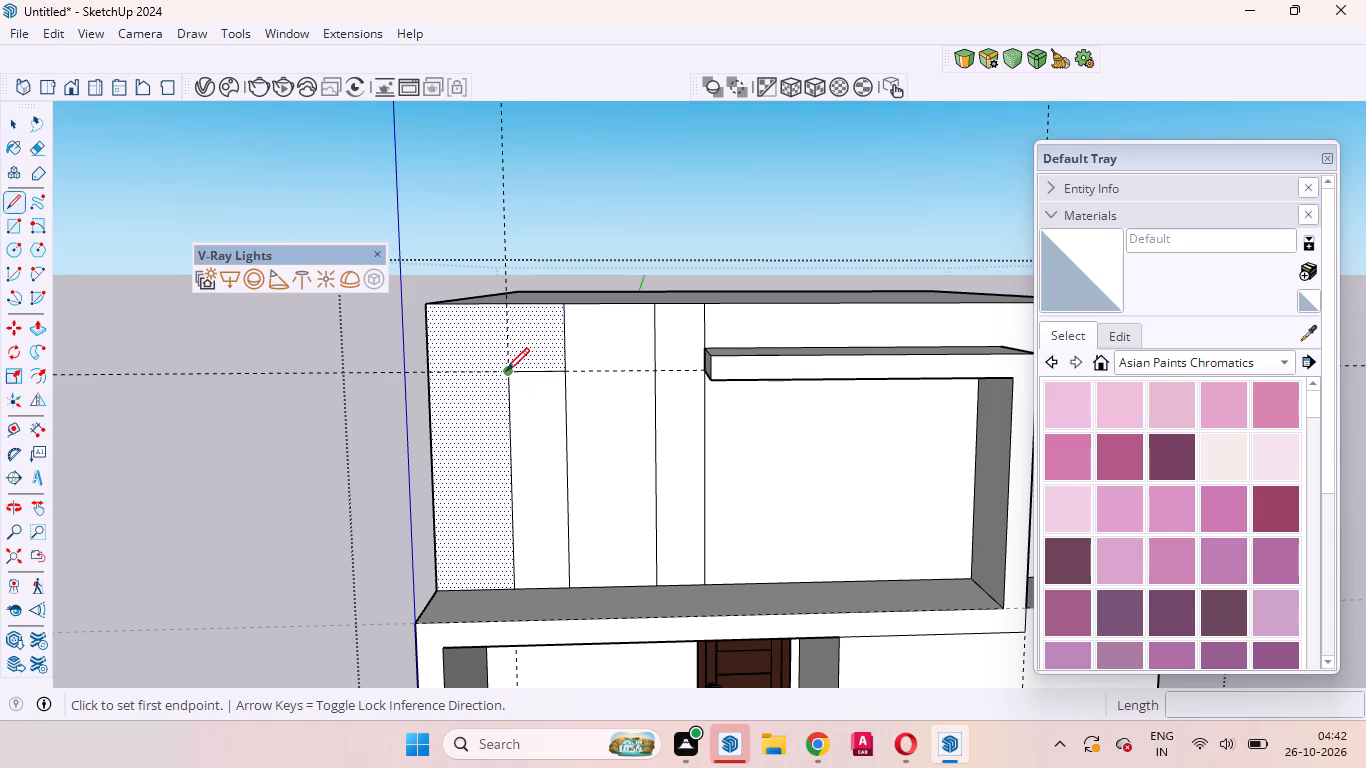
{"action": "left_click", "coordinate": [505, 370]}
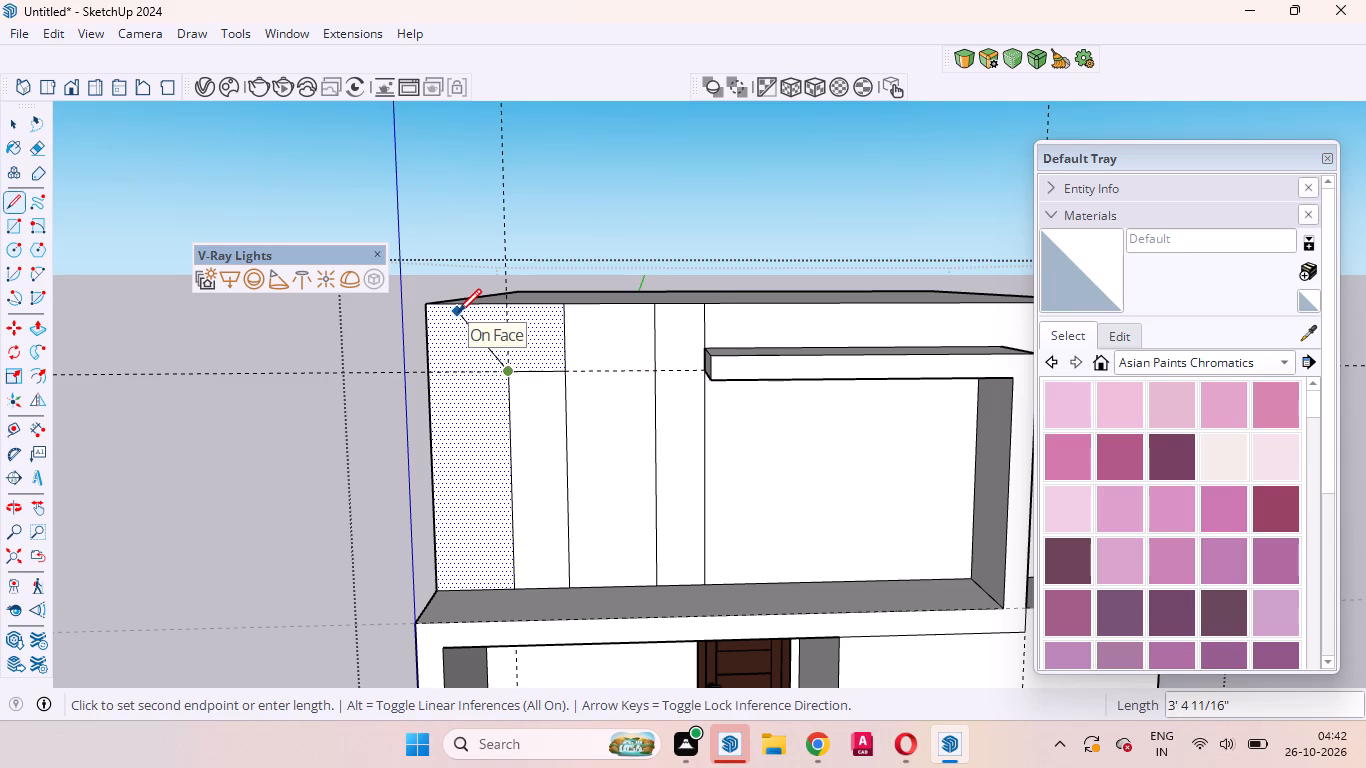
{"action": "left_click", "coordinate": [452, 306]}
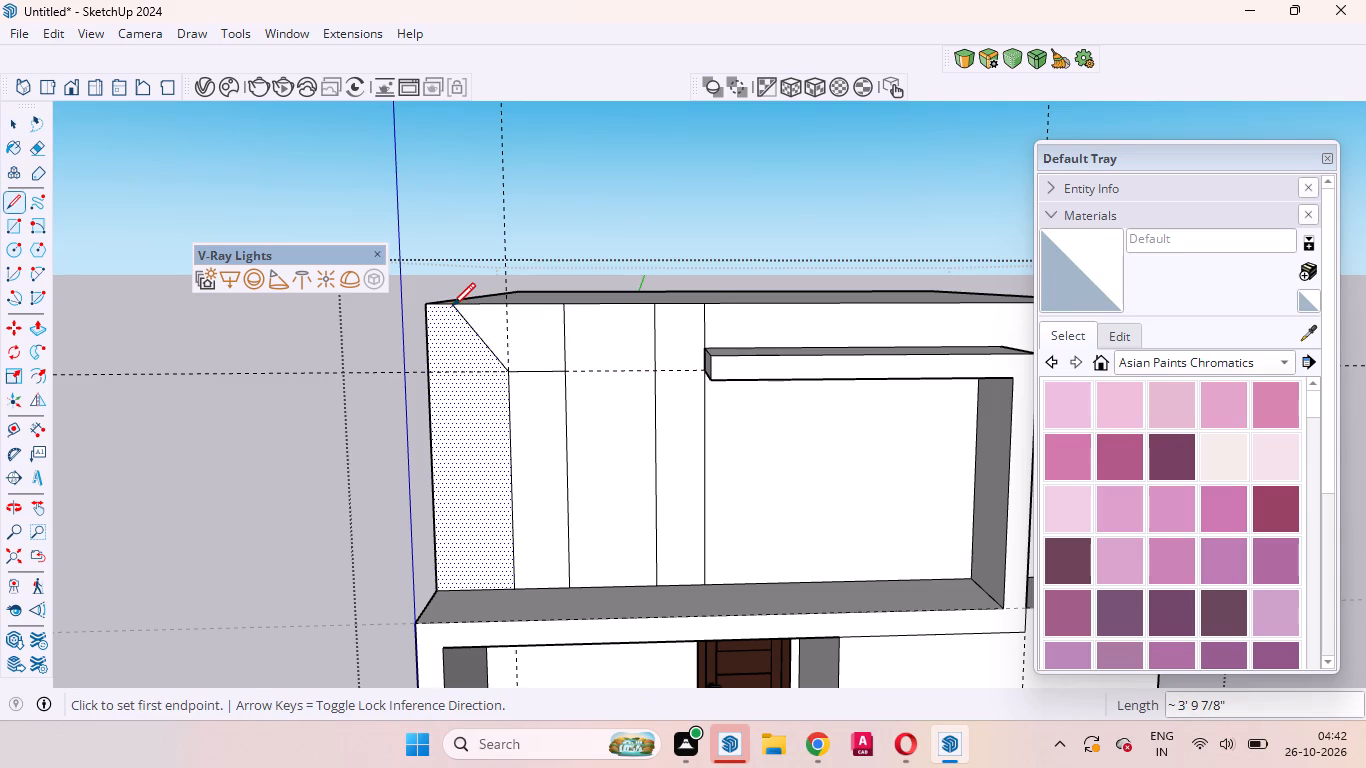
{"action": "key", "text": "space"}
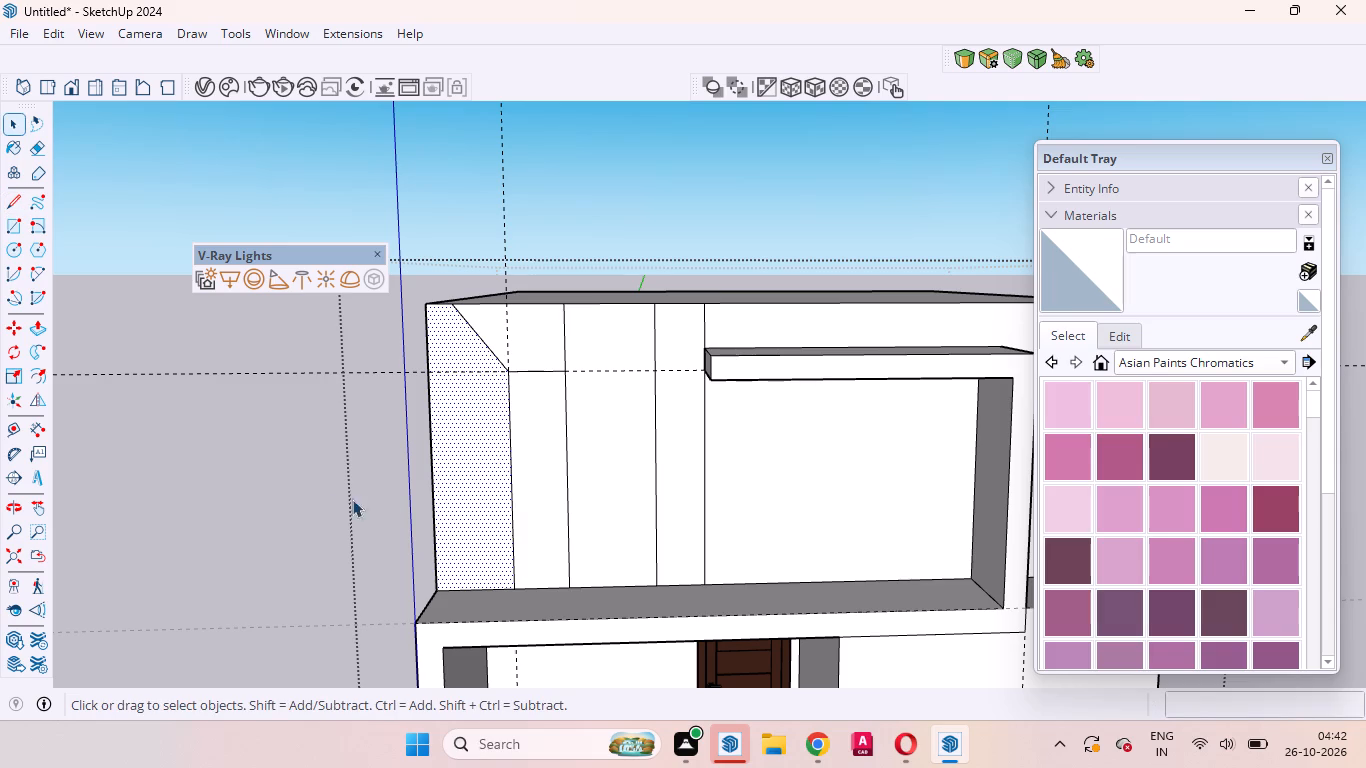
Pull the face above the 2' 6" by 10' rectangle outward by about 2 3/16".
{"action": "left_click", "coordinate": [333, 499]}
{"action": "middle_click_drag", "start_coordinate": [442, 466], "coordinate": [565, 438]}
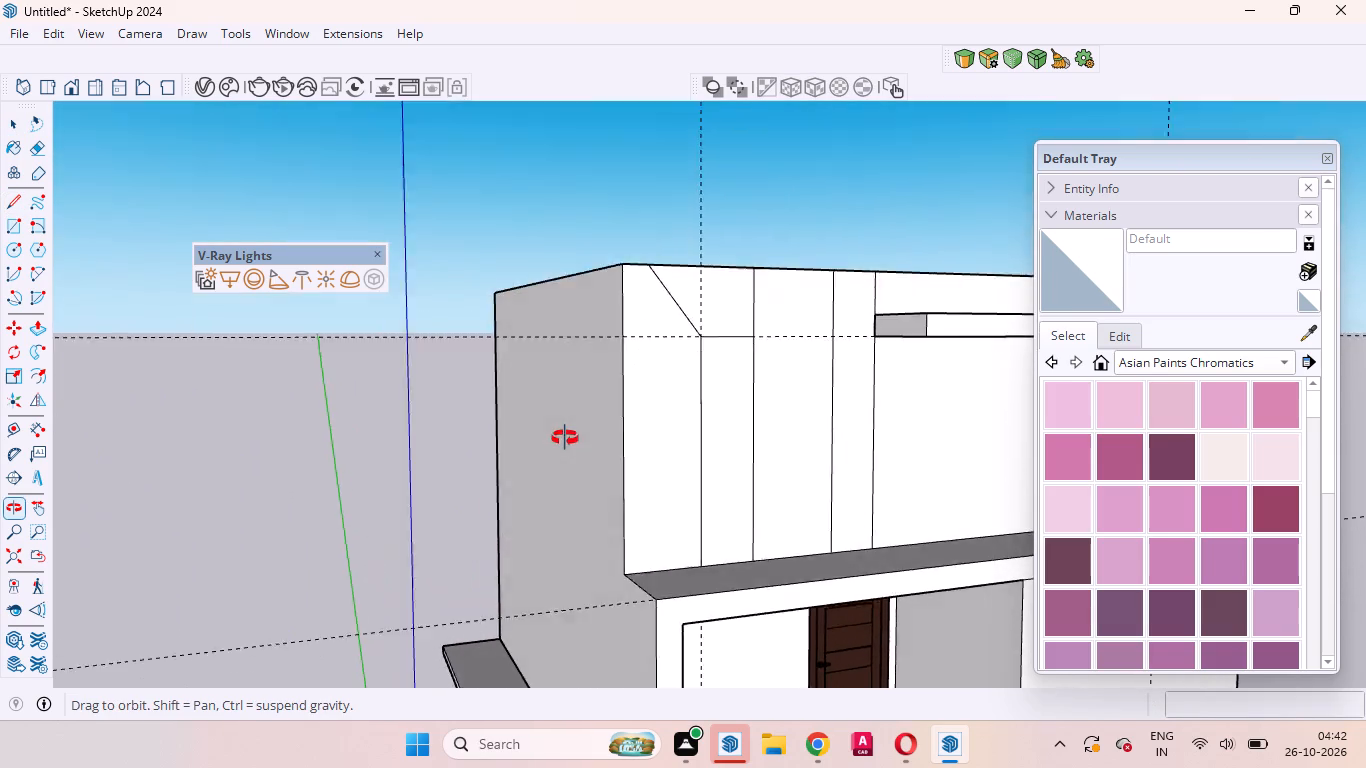
{"action": "middle_click_drag", "start_coordinate": [565, 438], "coordinate": [414, 555]}
{"action": "scroll", "coordinate": [414, 555], "scroll_direction": "up", "scroll_amount": 1}
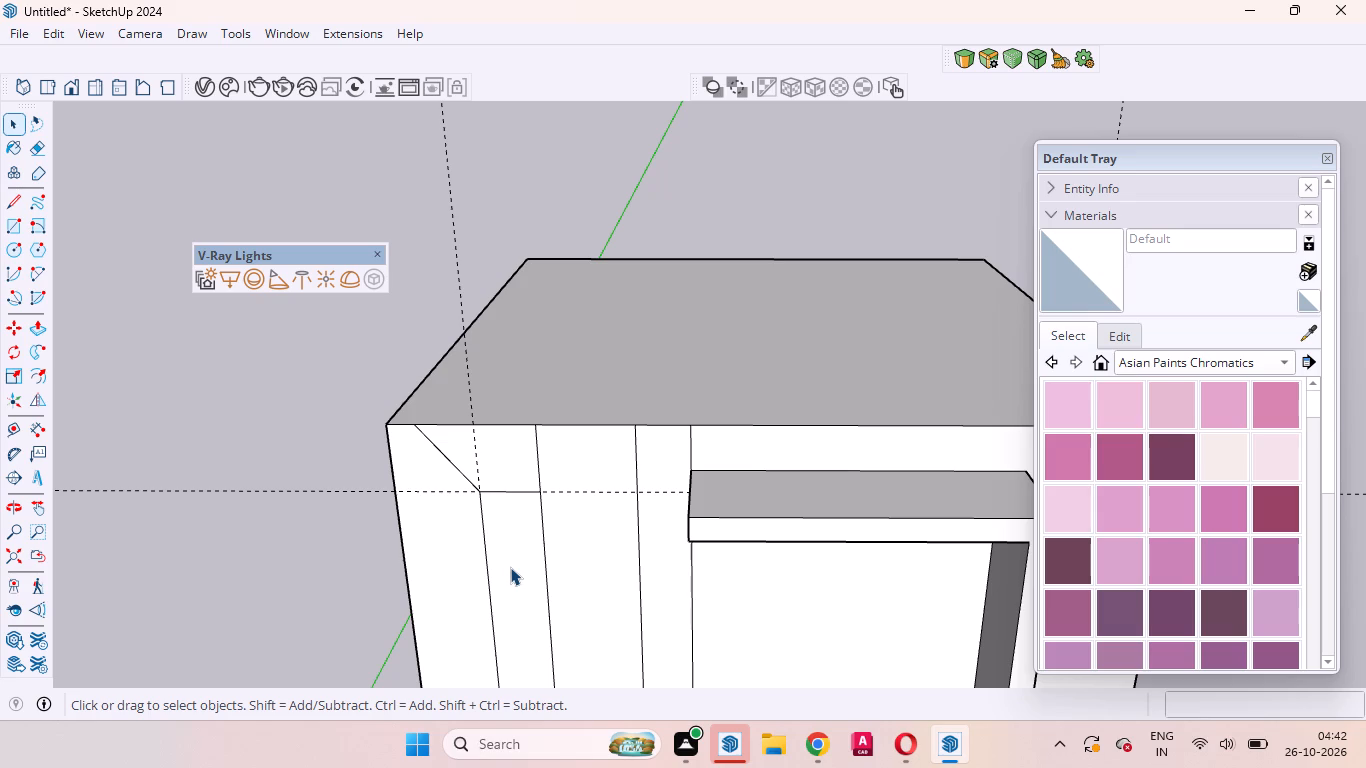
{"action": "left_click", "coordinate": [492, 477]}
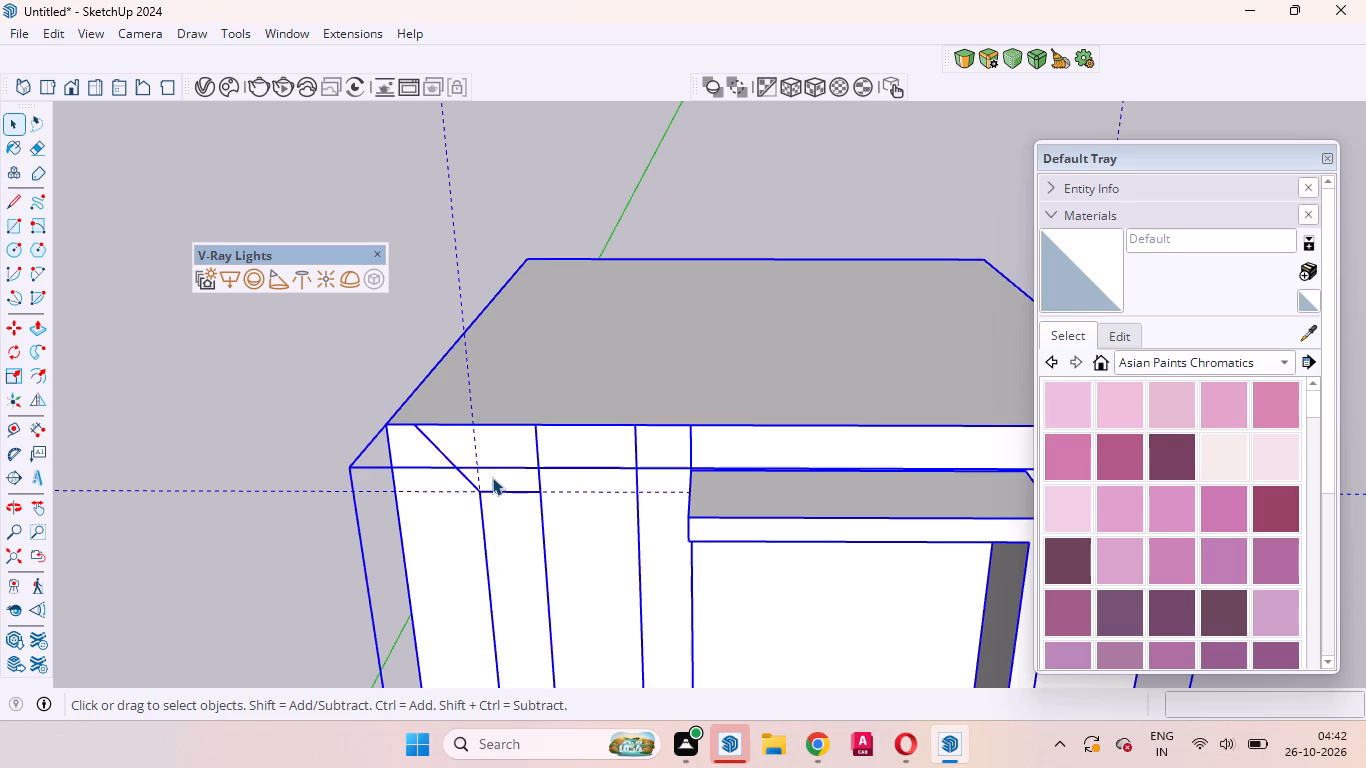
{"action": "triple_click", "coordinate": [492, 477]}
{"action": "left_click", "coordinate": [492, 477]}
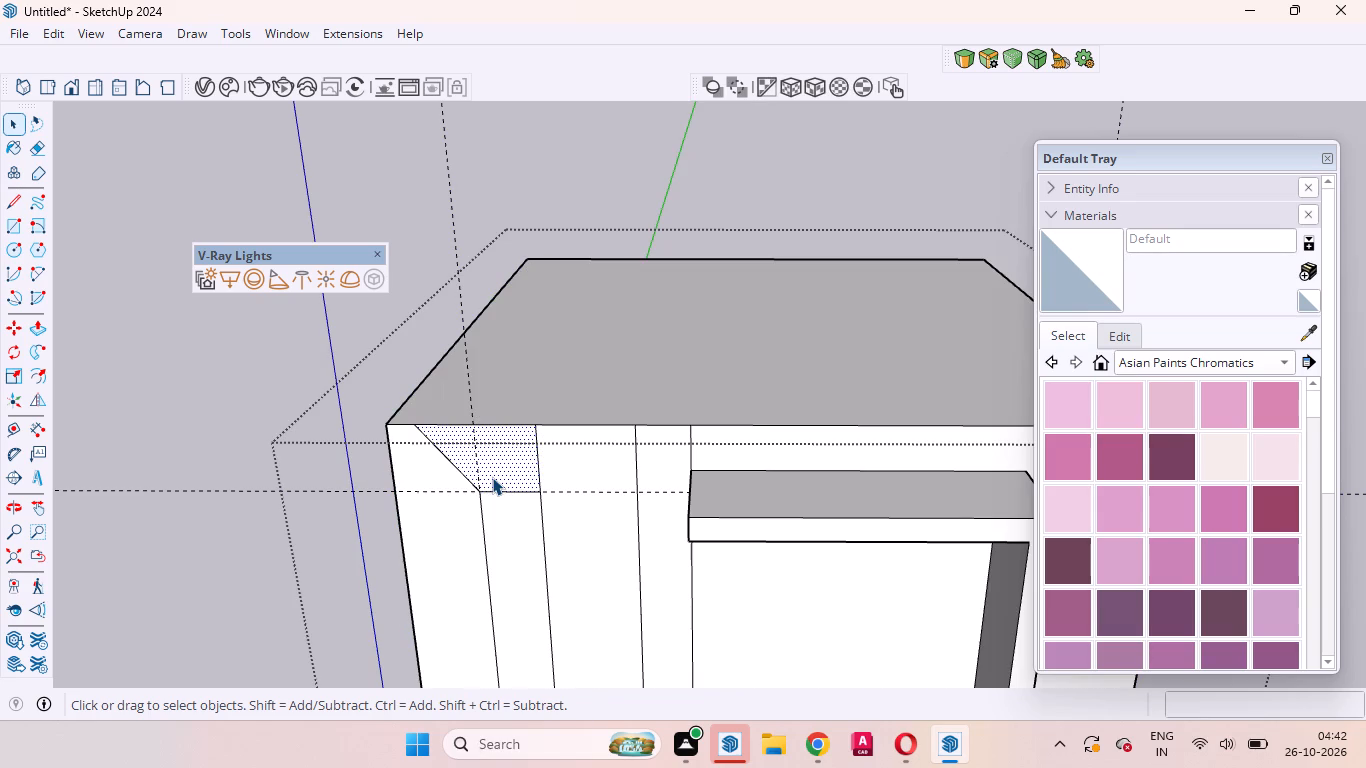
{"action": "key", "text": "p"}
{"action": "left_click", "coordinate": [492, 477]}
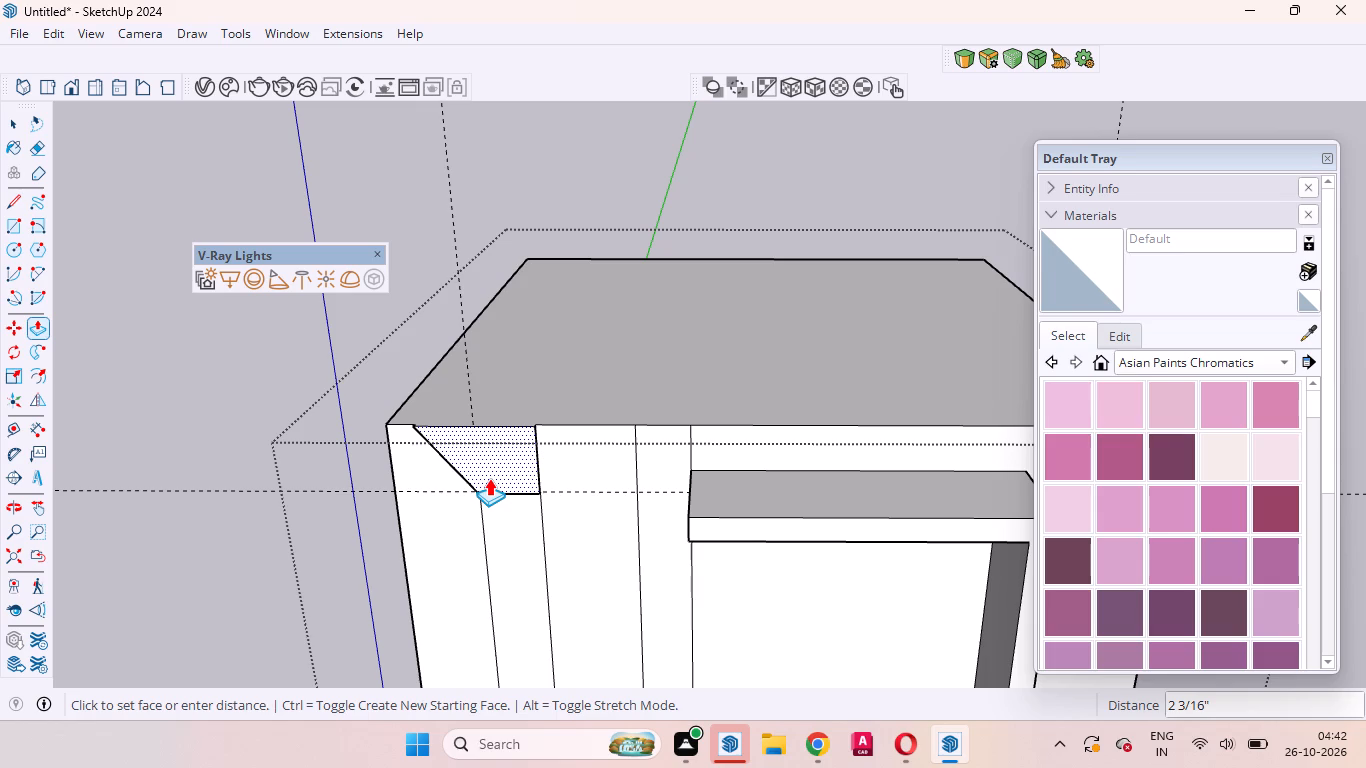
{"action": "key", "text": "space"}
Pull the 6' wide panel's left face, beside the diagonal line, outward flush with the face just pulled.
{"action": "left_click", "coordinate": [459, 571]}
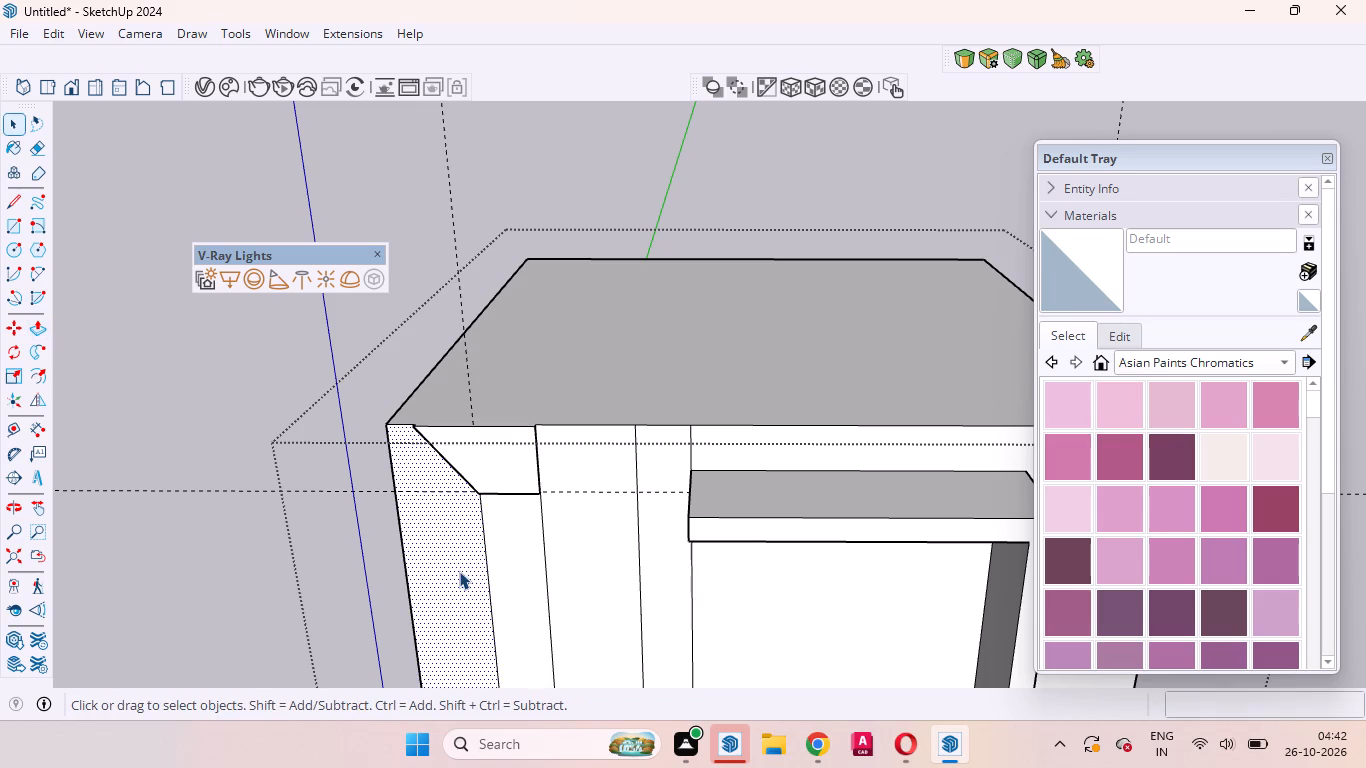
{"action": "key", "text": "p"}
{"action": "double_click", "coordinate": [459, 571]}
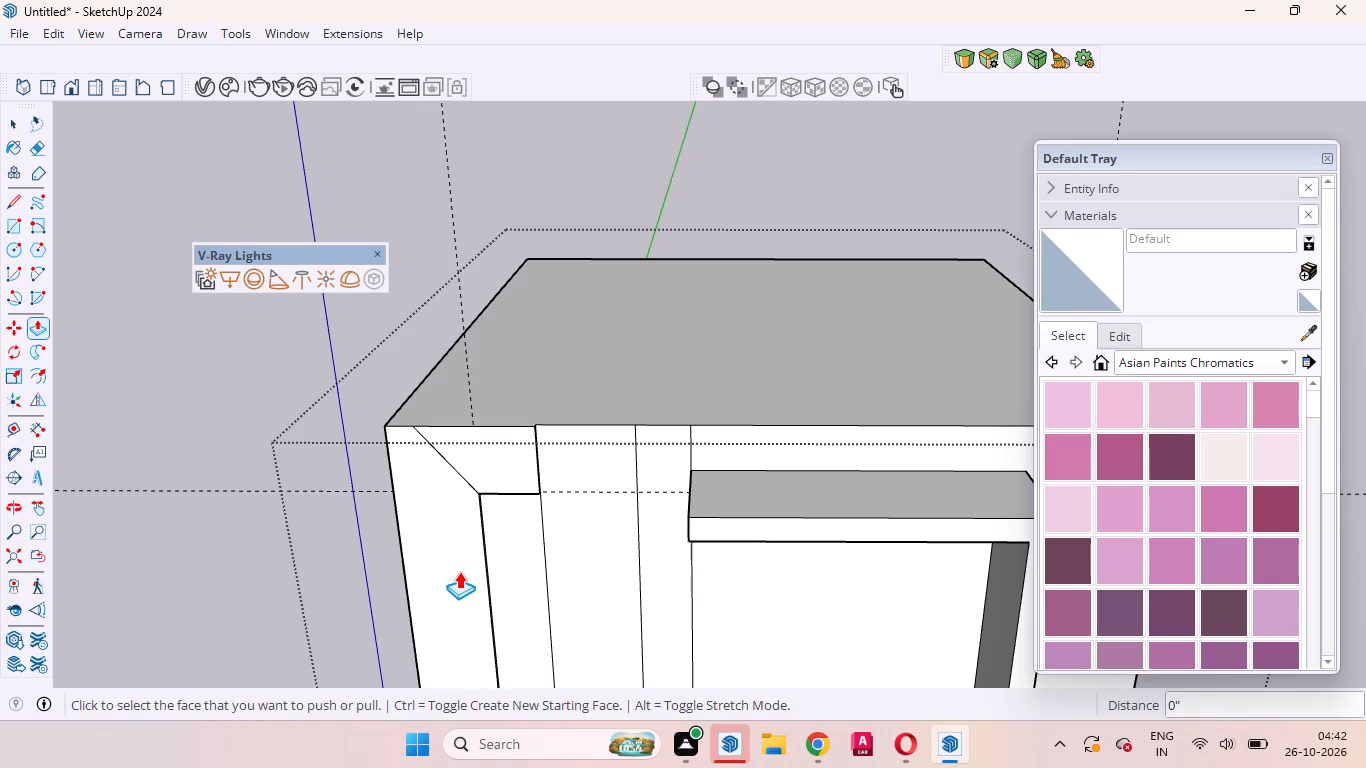
{"action": "key", "text": "space"}
Place a vertical guide through the middle of the 4' wide panel, 2' from its right edge.
{"action": "scroll", "coordinate": [522, 578], "scroll_direction": "up", "scroll_amount": 5}
{"action": "middle_click_drag", "start_coordinate": [481, 640], "coordinate": [672, 614]}
{"action": "scroll", "coordinate": [480, 640], "scroll_direction": "up", "scroll_amount": 1}
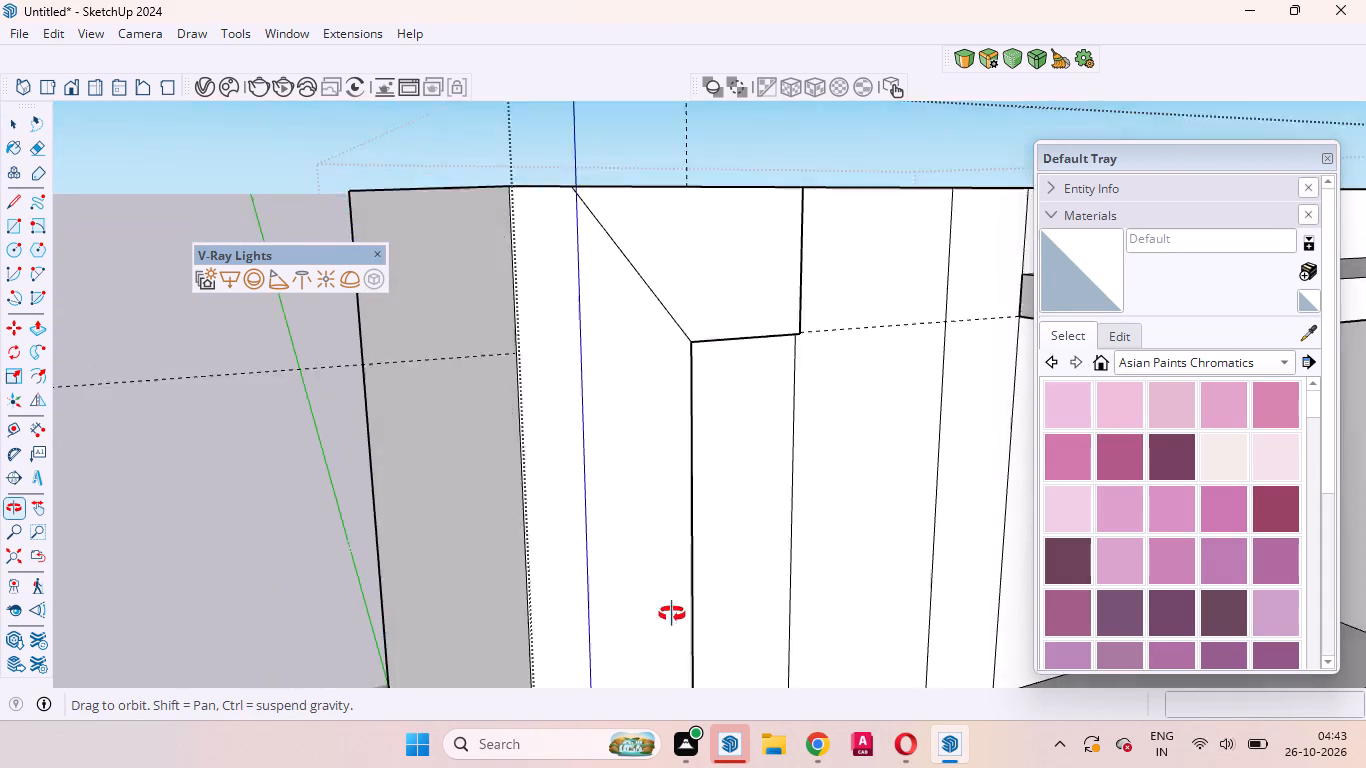
{"action": "middle_click_drag", "start_coordinate": [672, 614], "coordinate": [676, 627]}
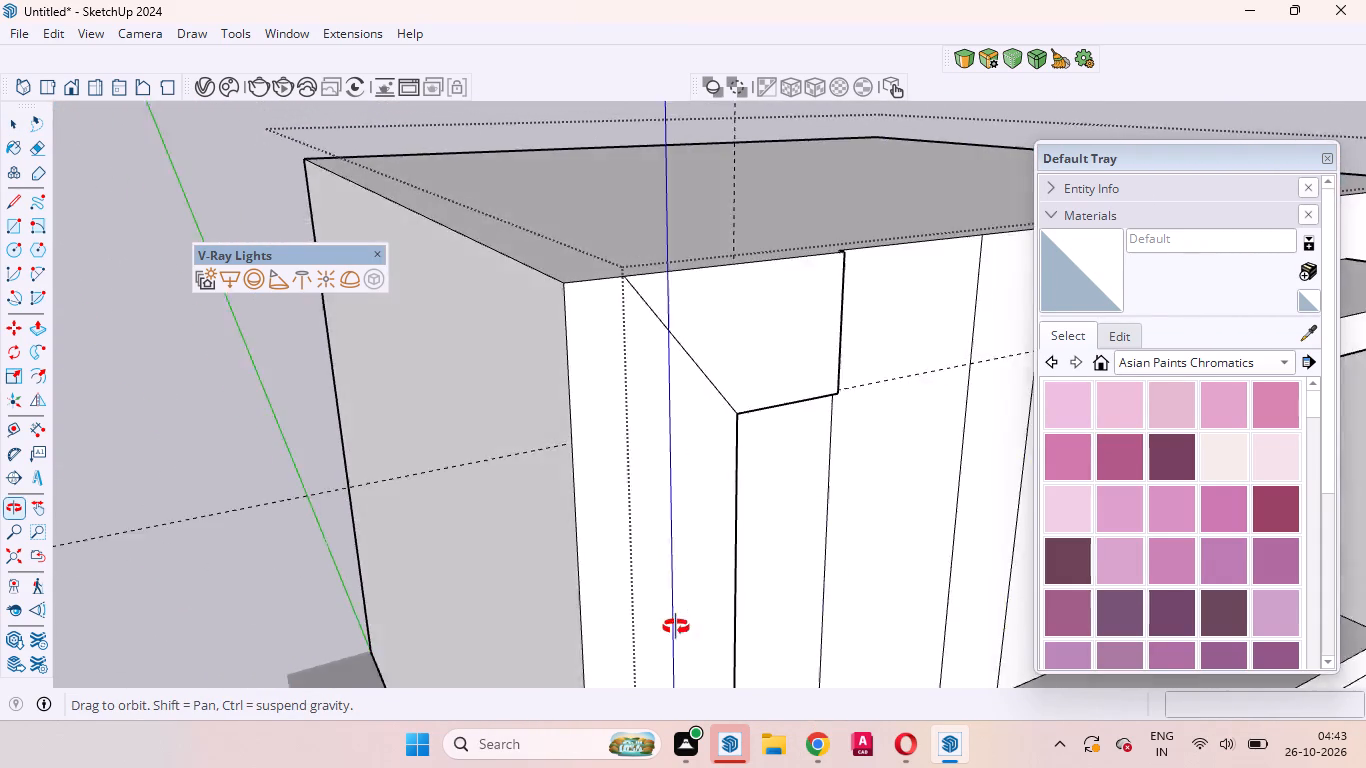
{"action": "middle_click_drag", "start_coordinate": [676, 627], "coordinate": [461, 562]}
{"action": "scroll", "coordinate": [550, 540], "scroll_direction": "down", "scroll_amount": 6}
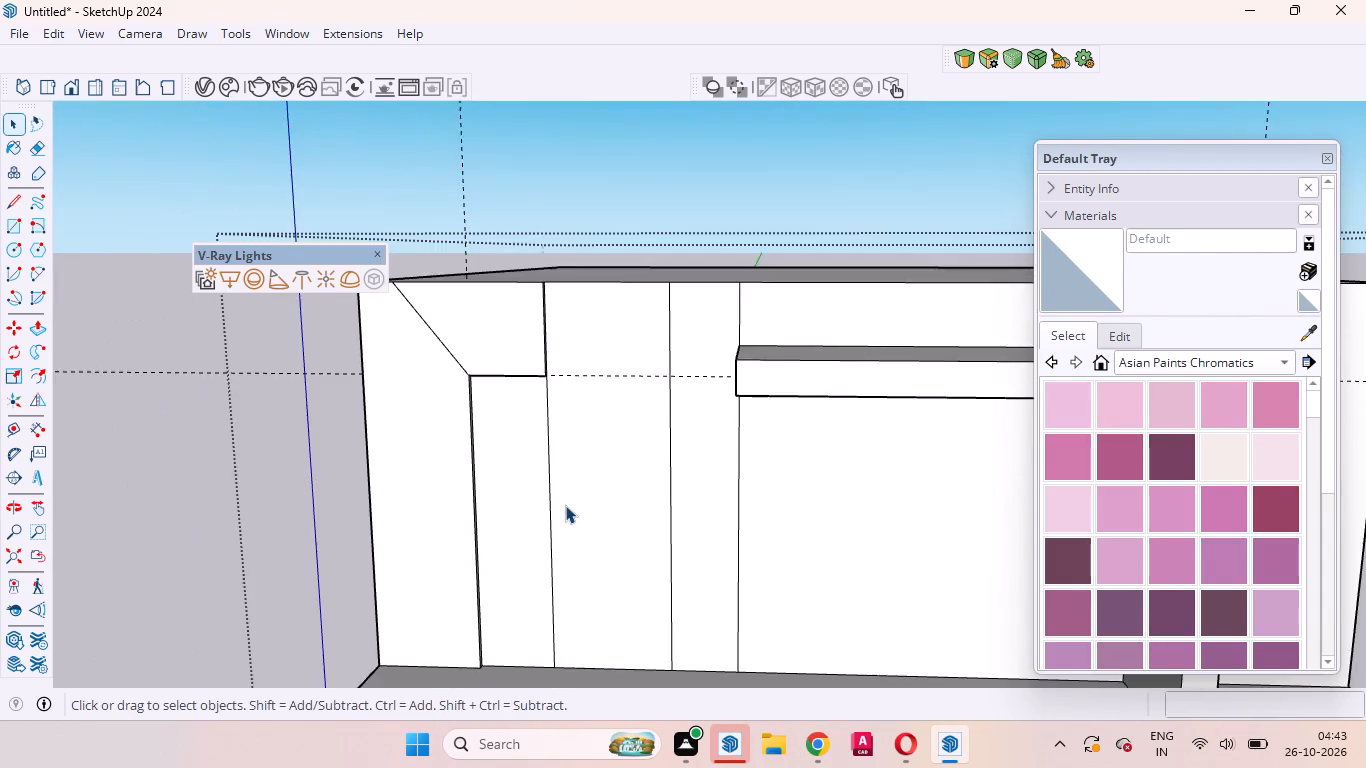
{"action": "scroll", "coordinate": [565, 505], "scroll_direction": "down", "scroll_amount": 2}
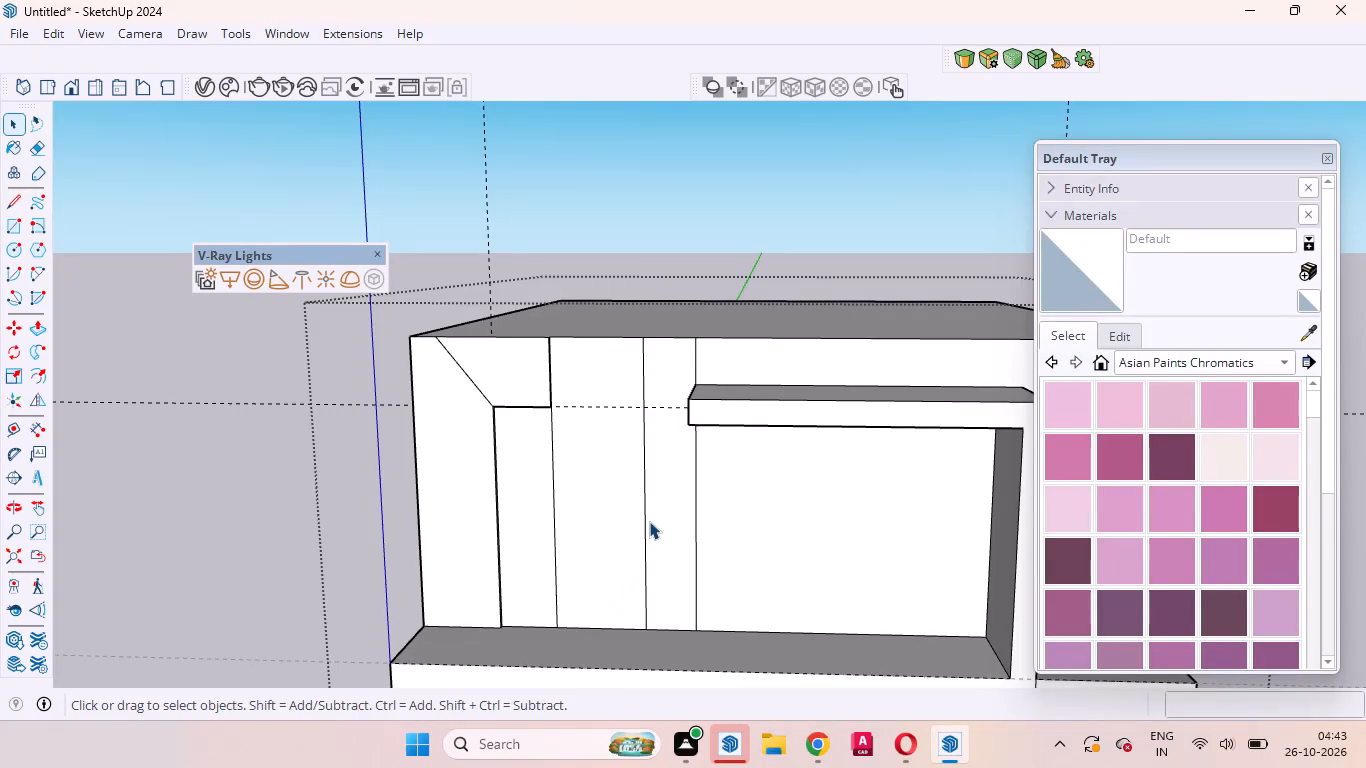
{"action": "left_click", "coordinate": [649, 520]}
{"action": "left_click", "coordinate": [596, 537]}
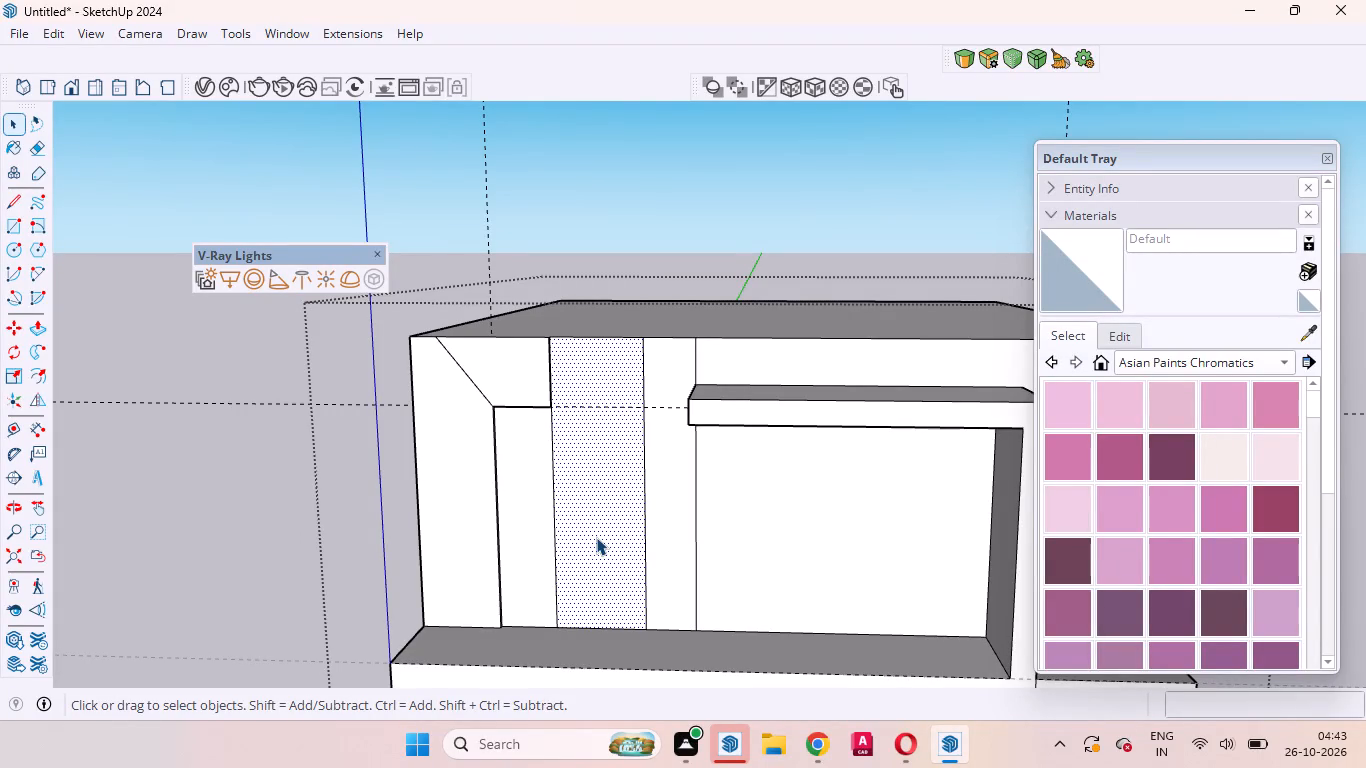
{"action": "key", "text": "t"}
{"action": "left_click", "coordinate": [647, 504]}
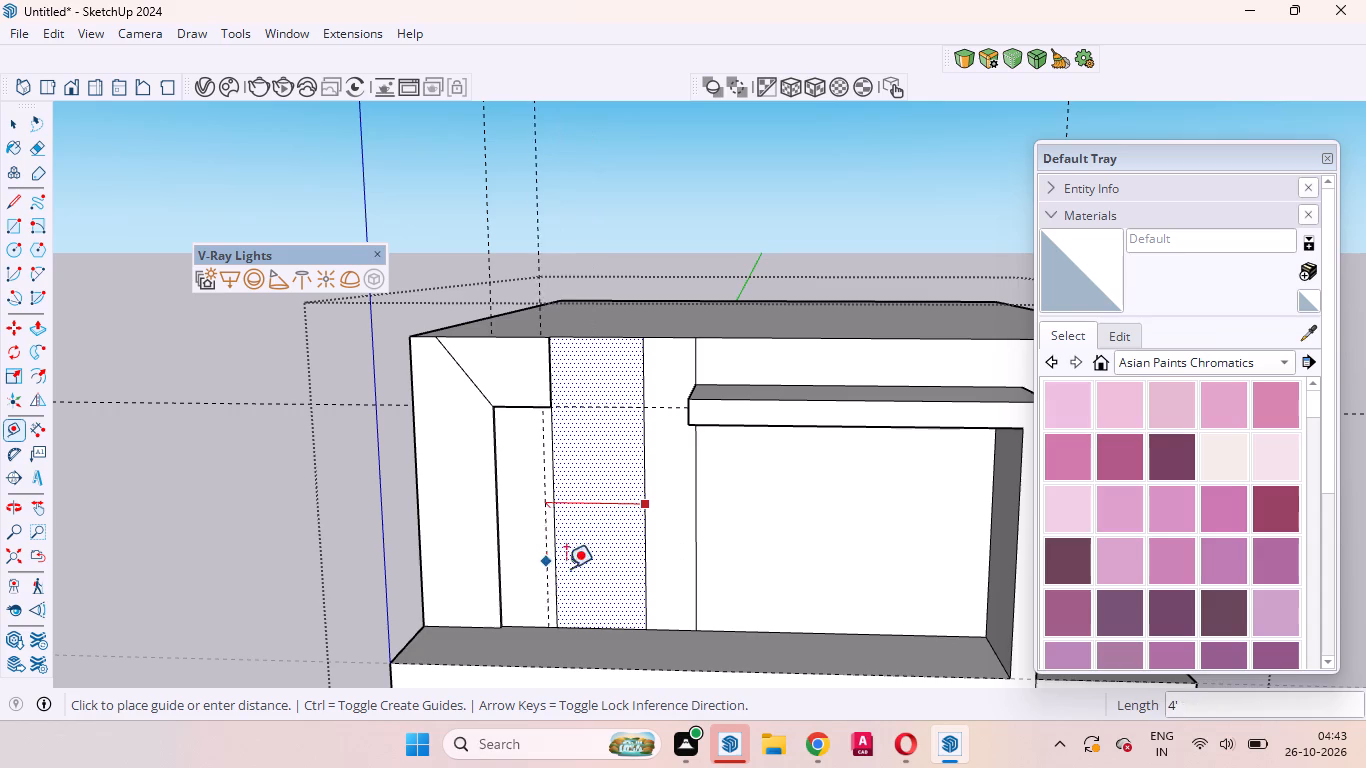
{"action": "left_click", "coordinate": [611, 628]}
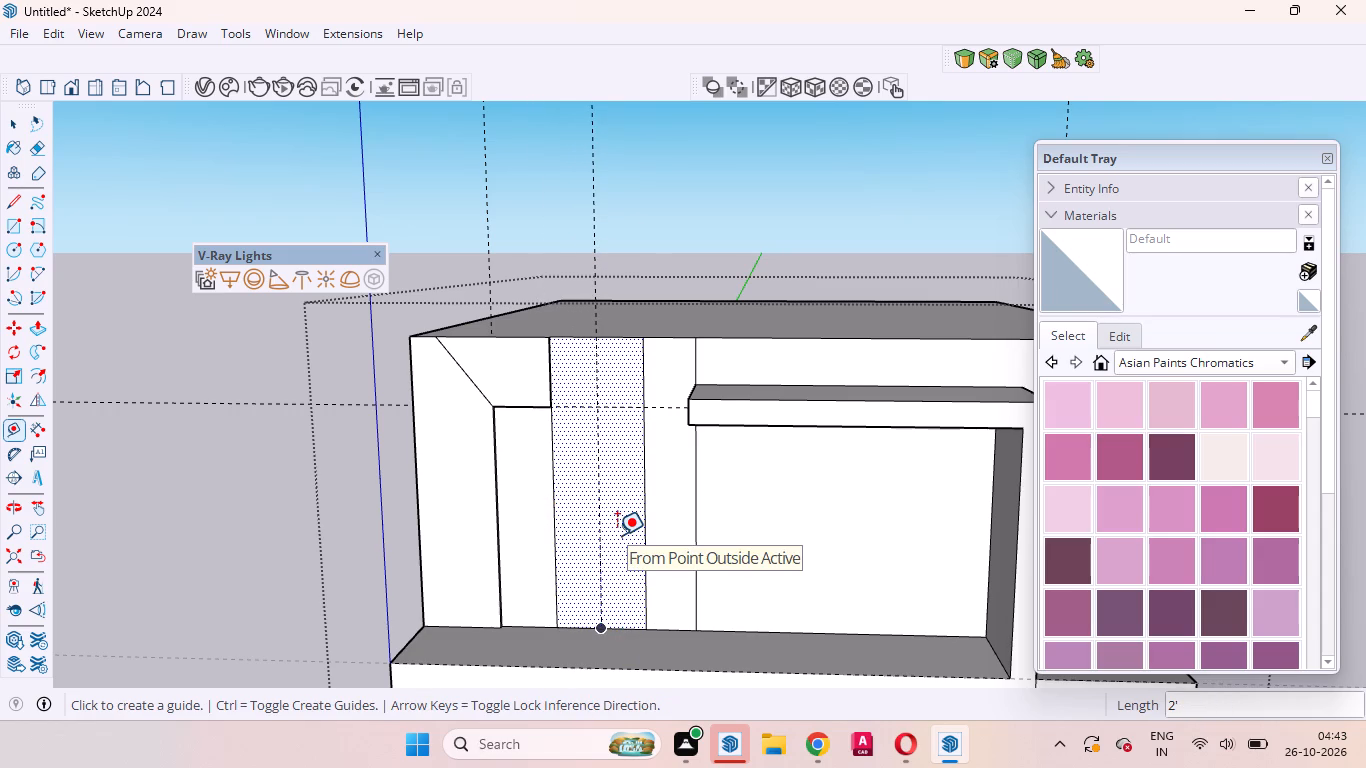
{"action": "key", "text": "space"}
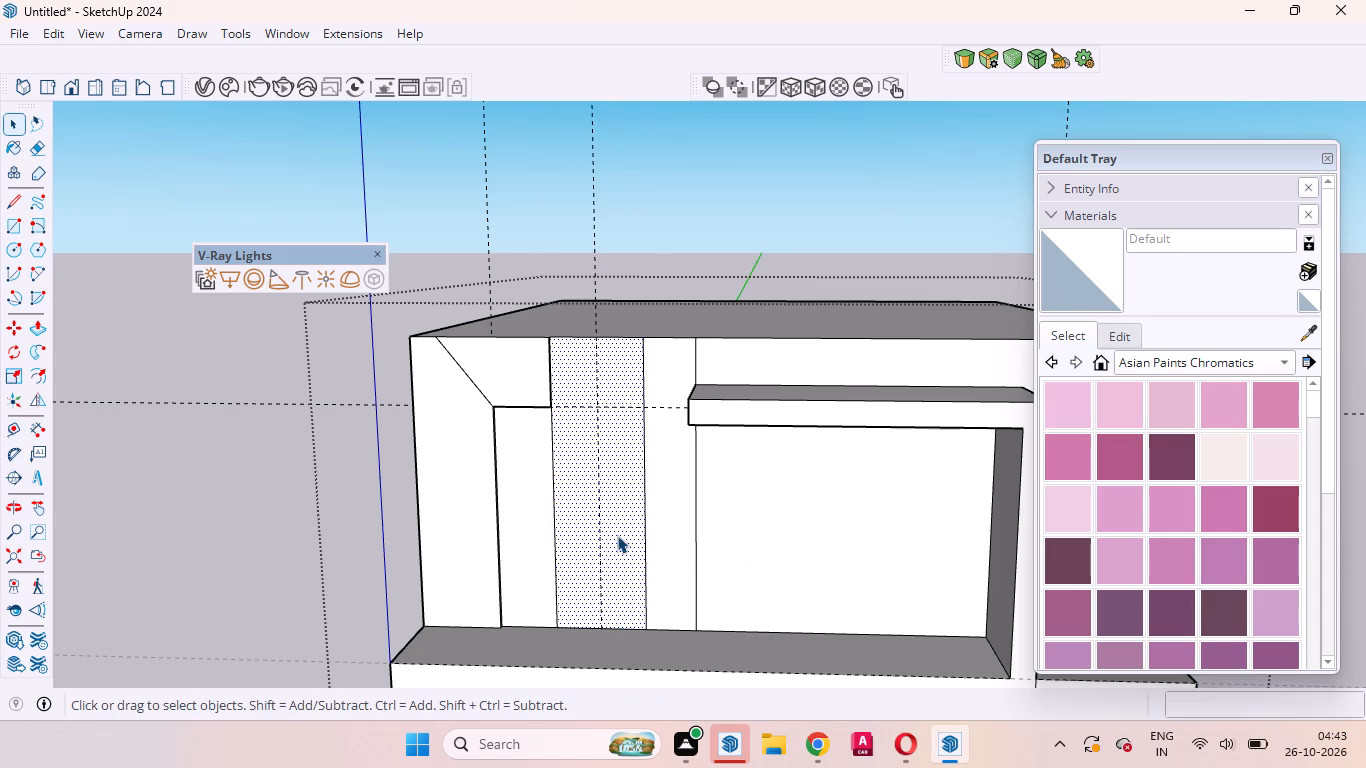
Draw a 2' by 10' rectangle along the guides in the lower right part of the 4' wide panel.
{"action": "key", "text": "r"}
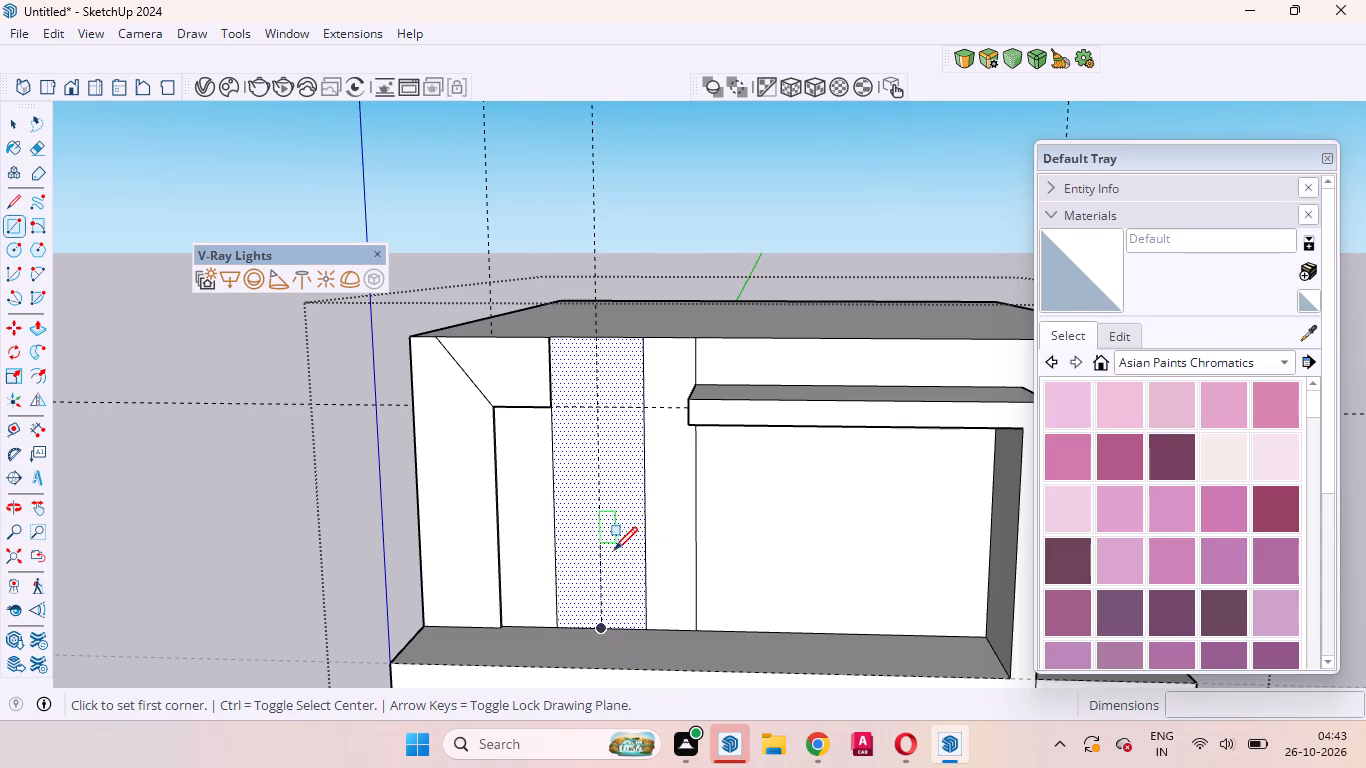
{"action": "left_click", "coordinate": [609, 624]}
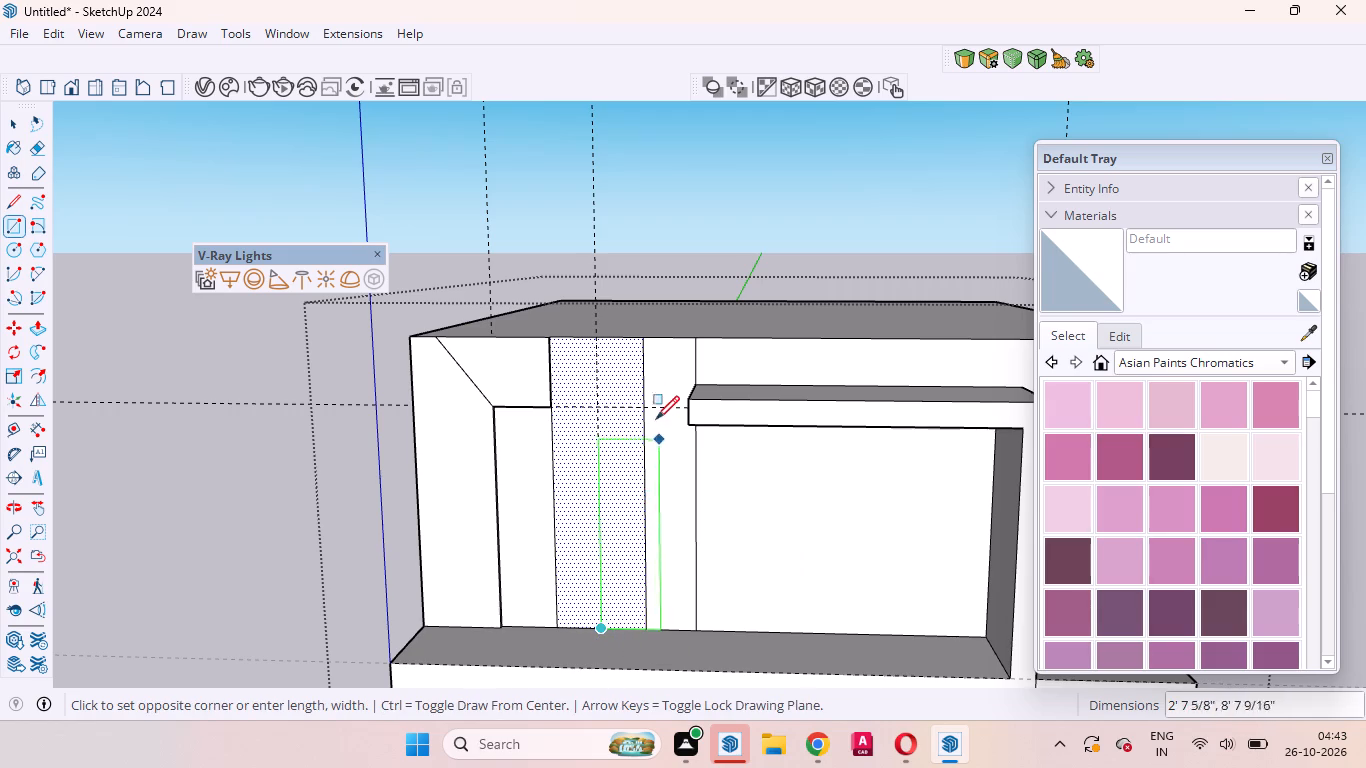
{"action": "left_click", "coordinate": [645, 407]}
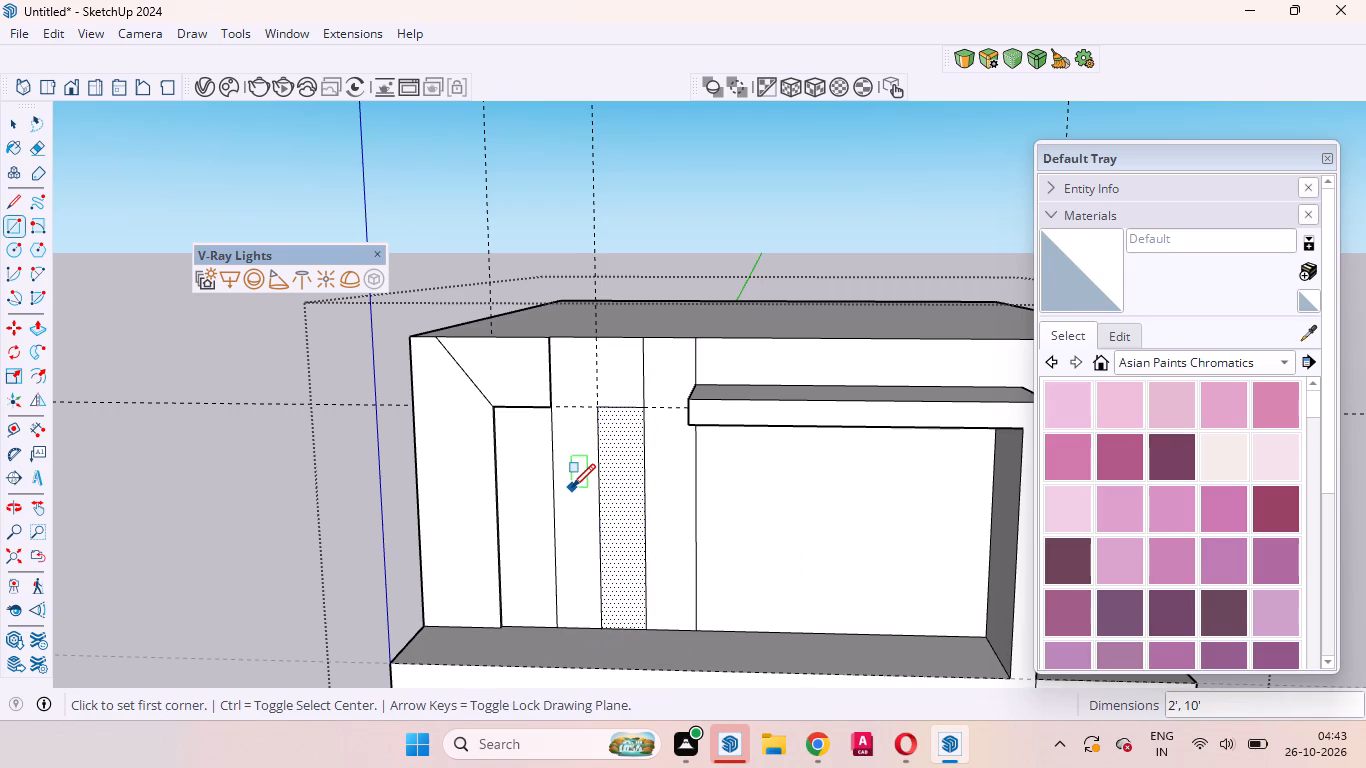
{"action": "key", "text": "space"}
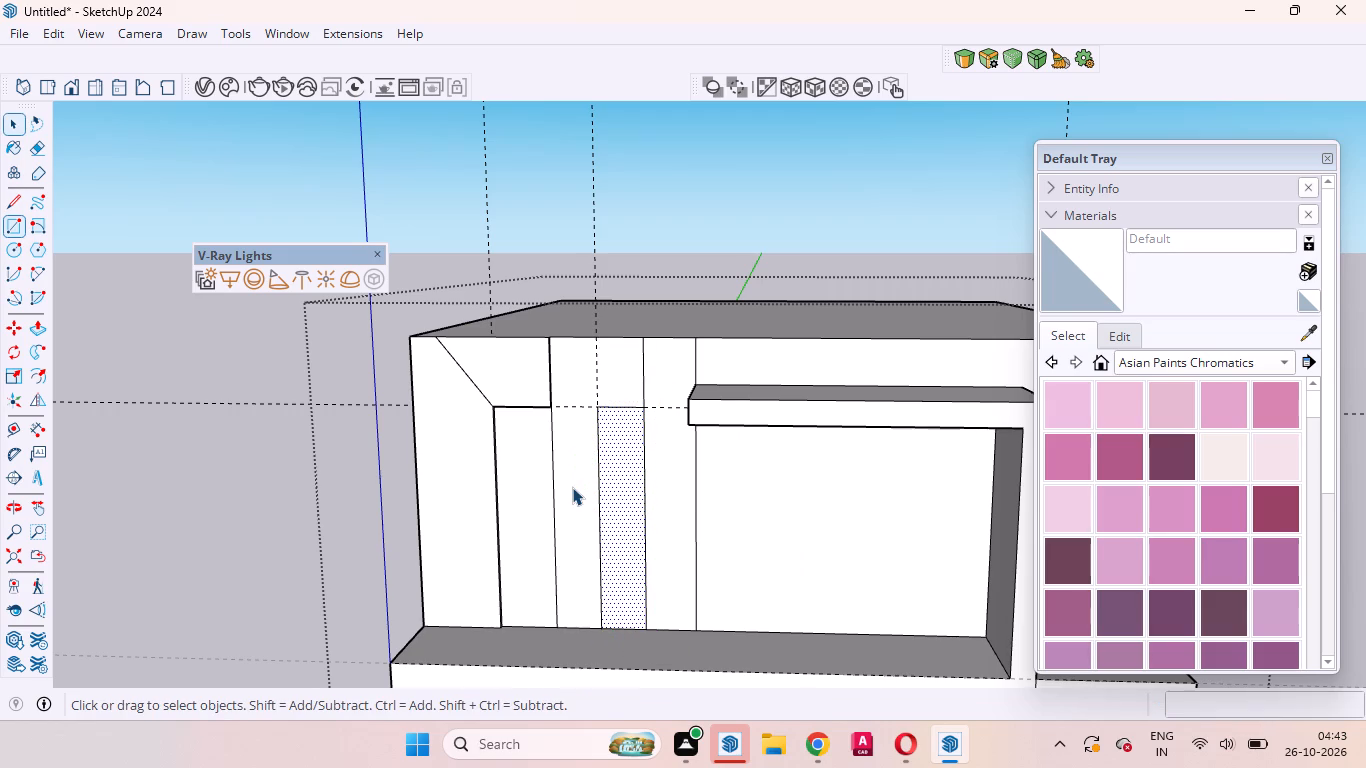
Draw a diagonal line about 3' 7" long from the 2' by 10' rectangle's upper left corner to the panel's upper left corner.
{"action": "key", "text": "l"}
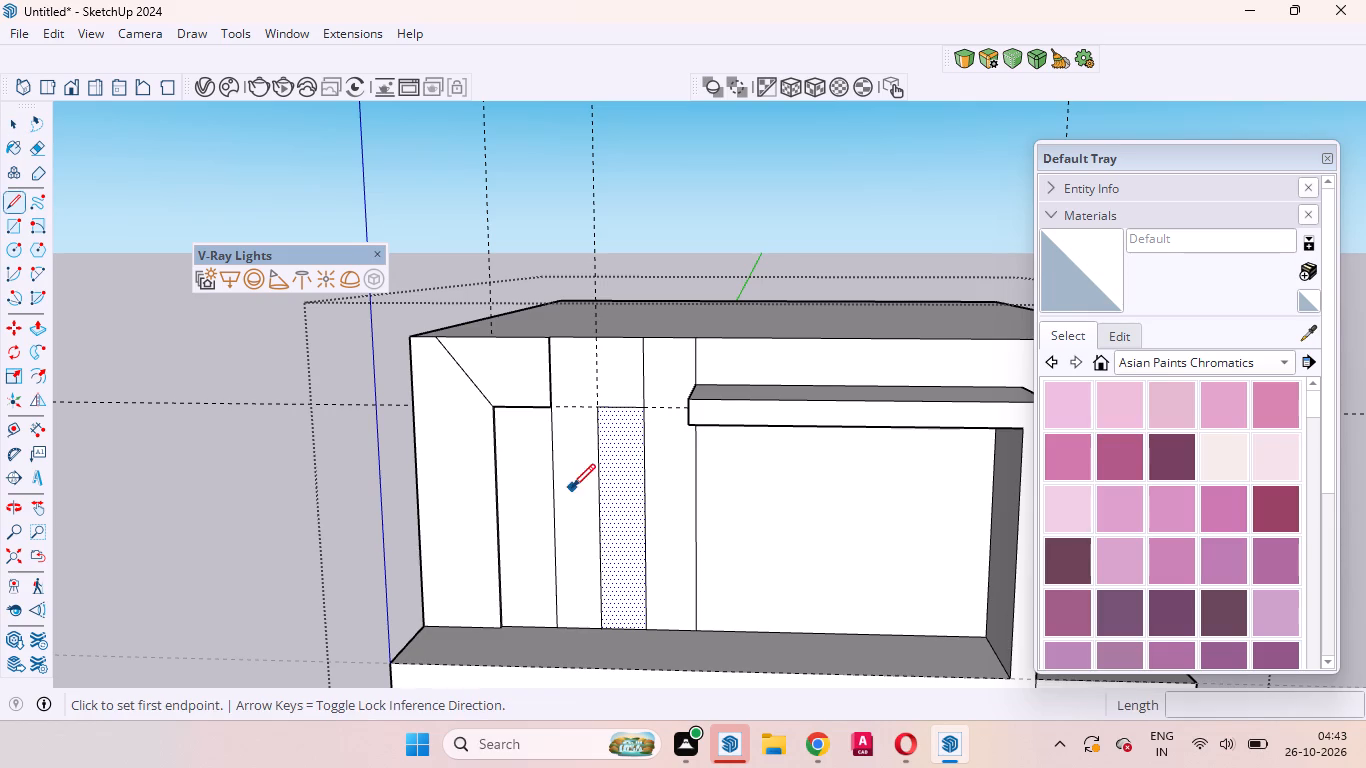
{"action": "left_click", "coordinate": [596, 408]}
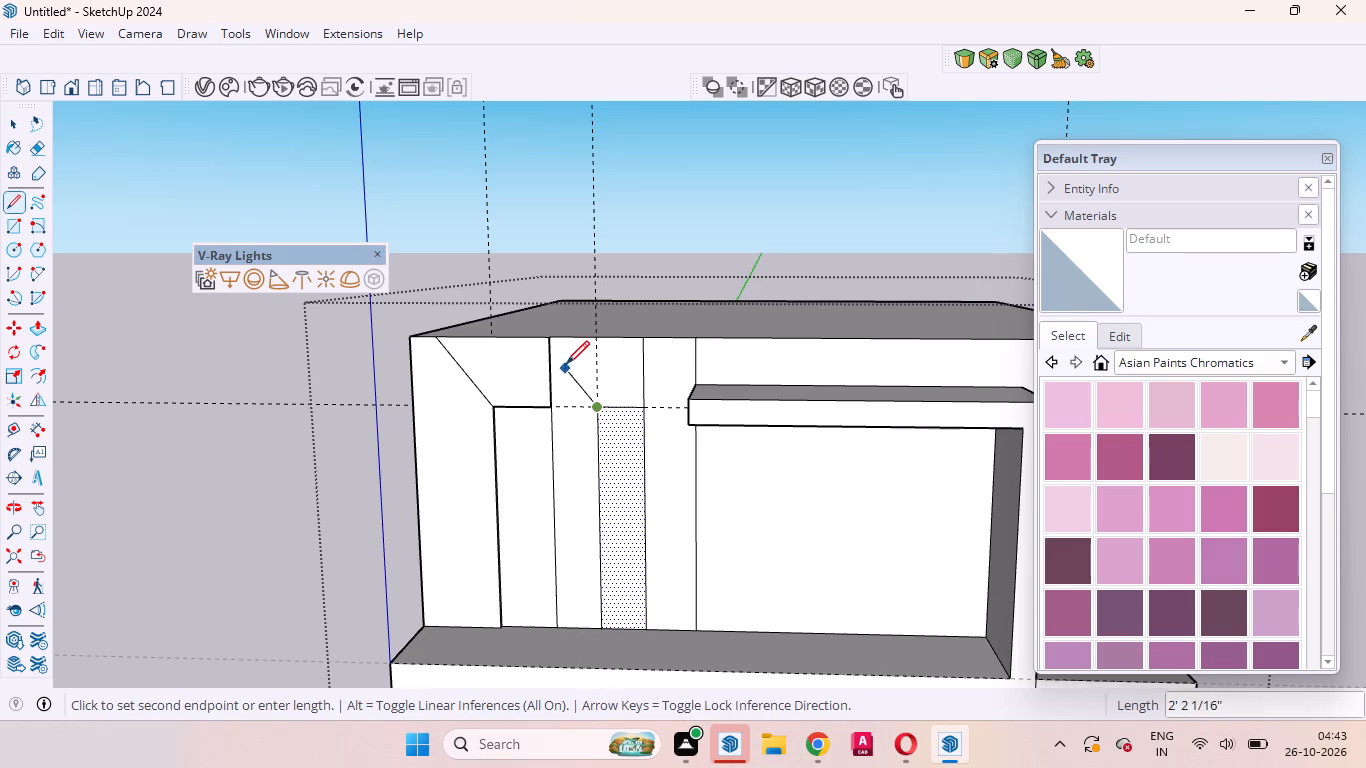
{"action": "left_click", "coordinate": [555, 340]}
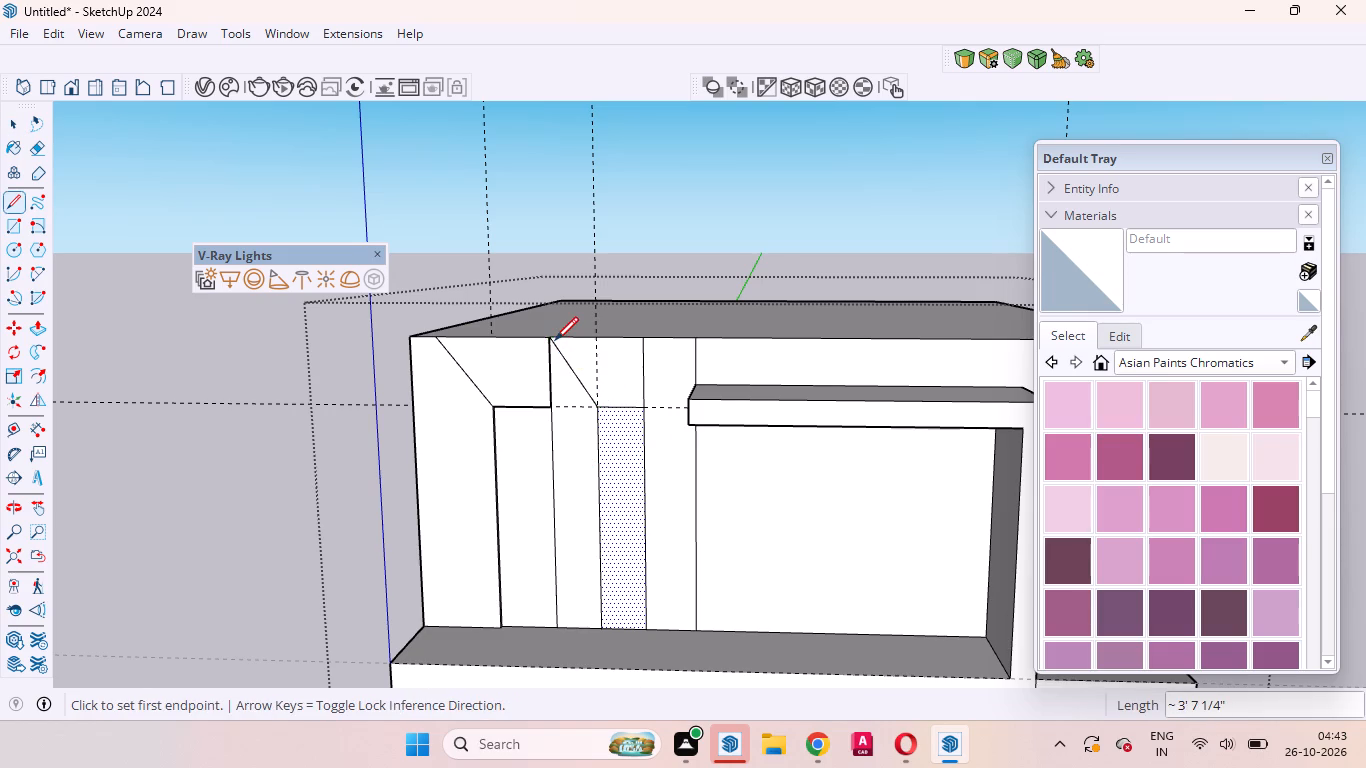
{"action": "key", "text": "space"}
Pull the 4' wide panel's left and upper faces, on both sides of the diagonal line, outward by the previous pull distance.
{"action": "left_click", "coordinate": [571, 394]}
{"action": "scroll", "coordinate": [561, 339], "scroll_direction": "up", "scroll_amount": 5}
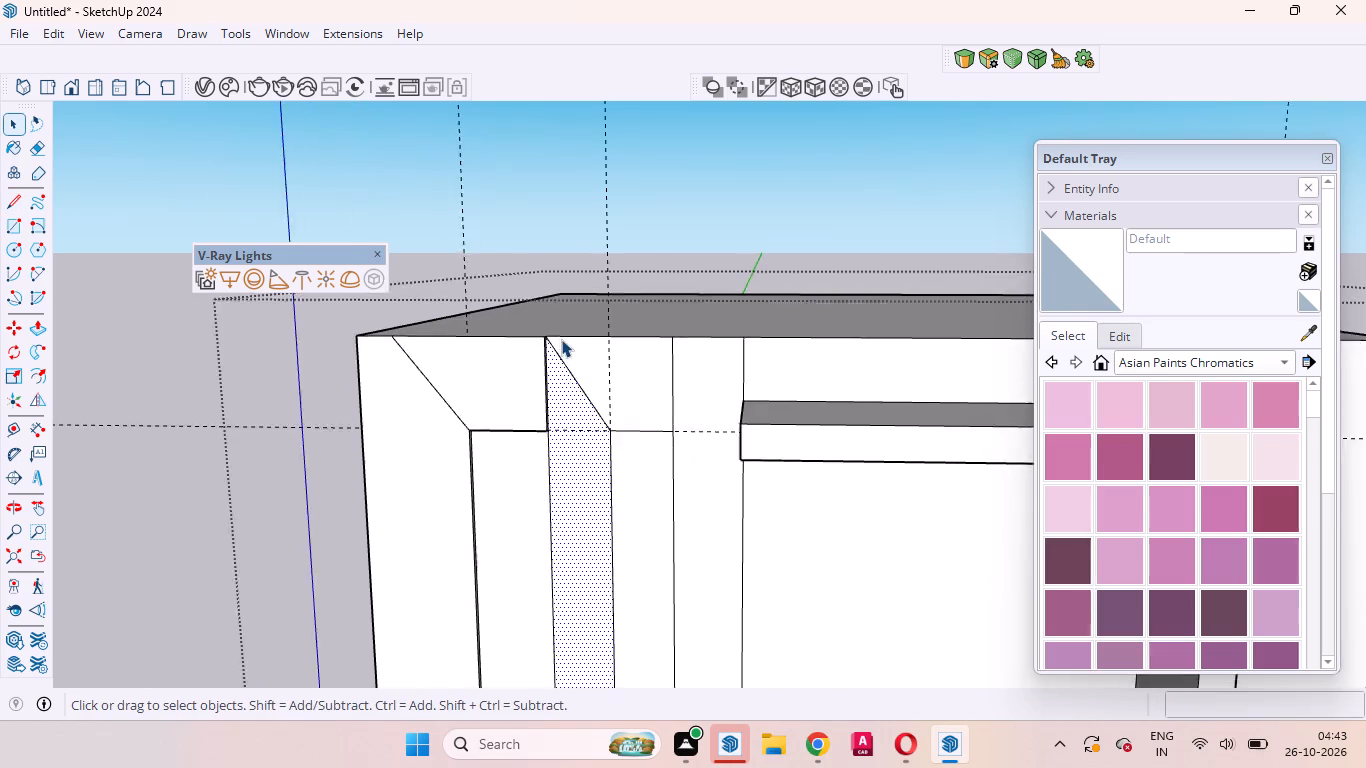
{"action": "scroll", "coordinate": [561, 339], "scroll_direction": "up", "scroll_amount": 13}
{"action": "scroll", "coordinate": [557, 360], "scroll_direction": "down", "scroll_amount": 9}
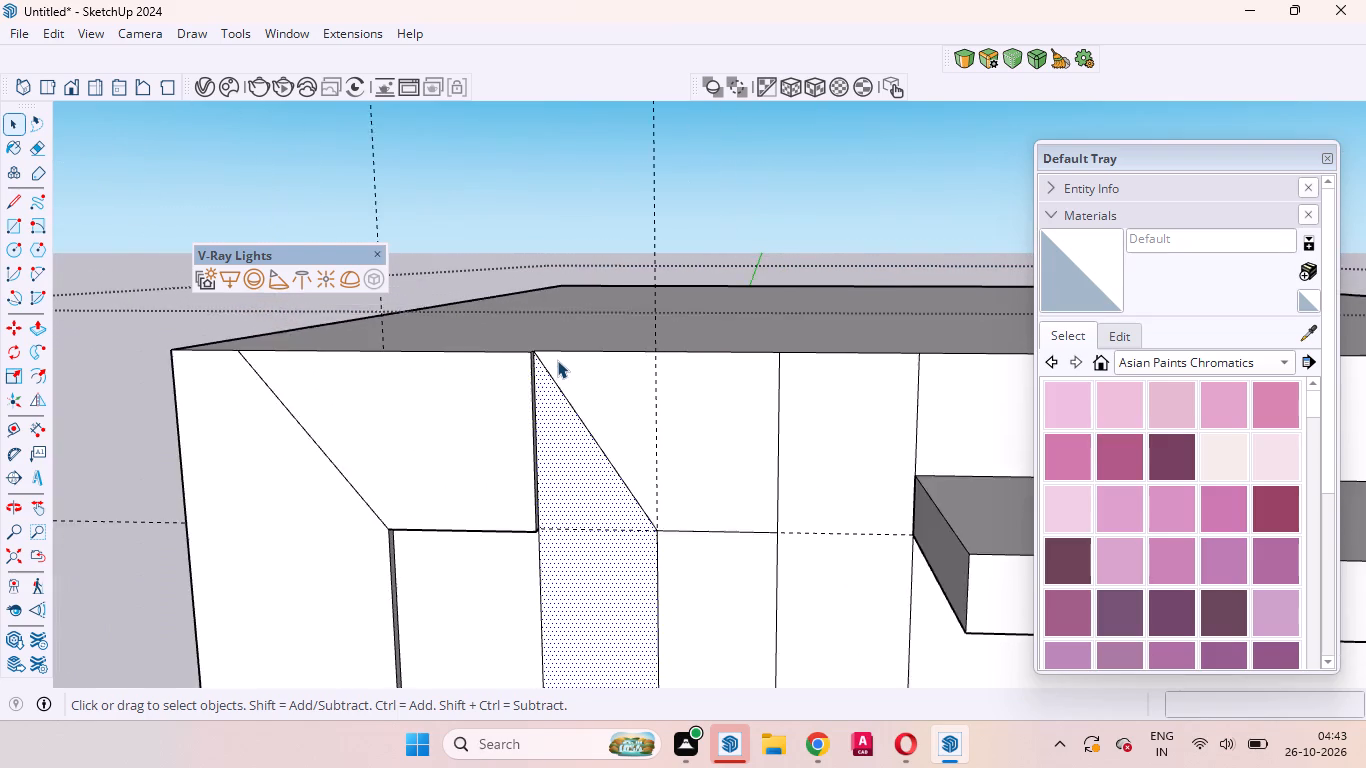
{"action": "scroll", "coordinate": [557, 360], "scroll_direction": "down", "scroll_amount": 6}
{"action": "key", "text": "p"}
{"action": "double_click", "coordinate": [591, 481]}
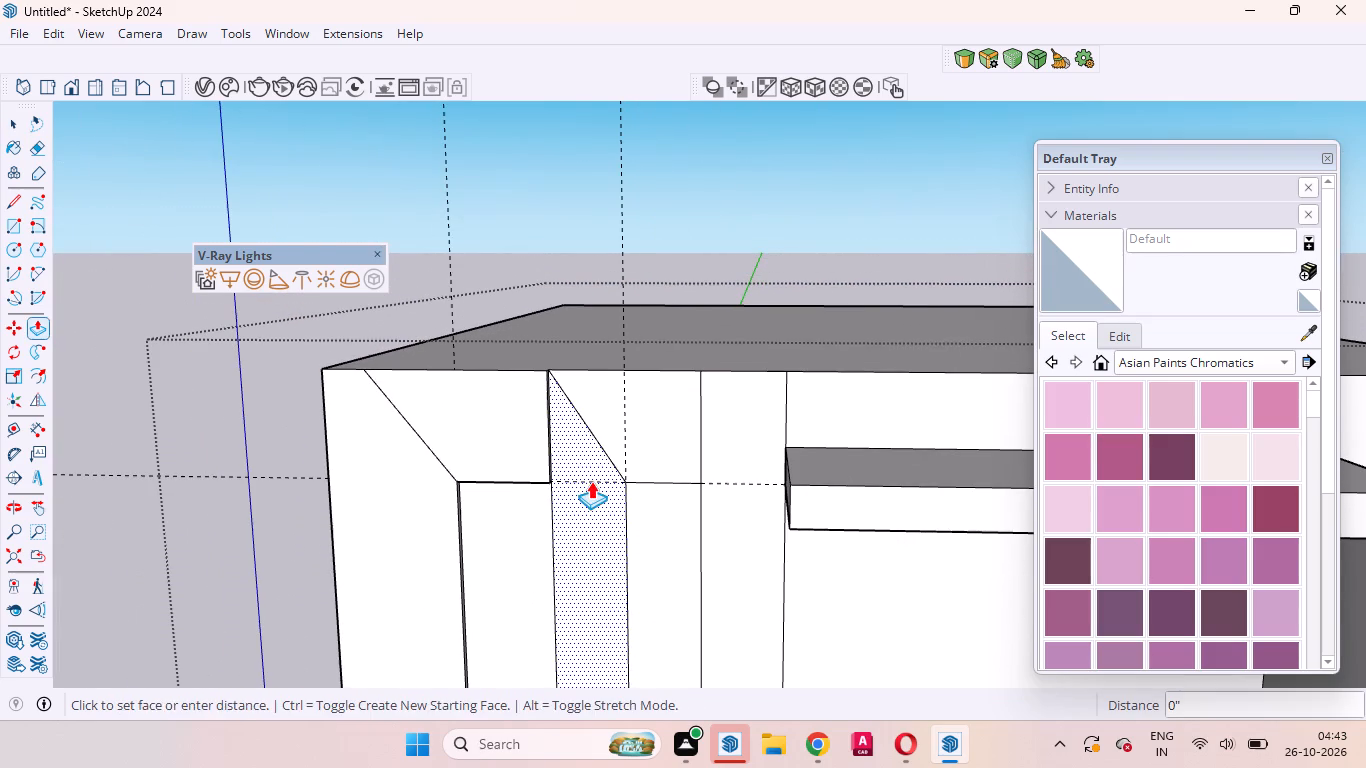
{"action": "double_click", "coordinate": [640, 405]}
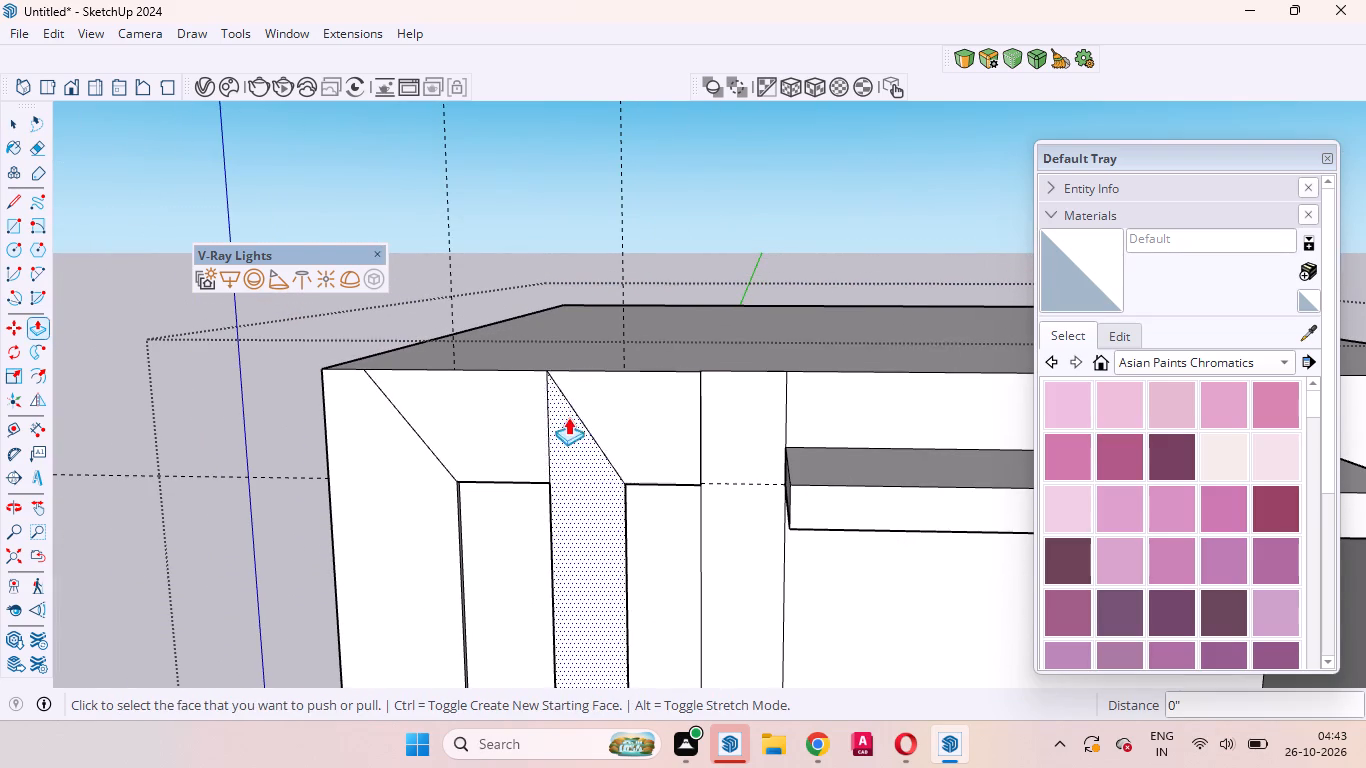
{"action": "key", "text": "space"}
Examine the raised panels and the 6' wide panel's recess corner at the lower end of its diagonal line.
{"action": "scroll", "coordinate": [558, 450], "scroll_direction": "down", "scroll_amount": 13}
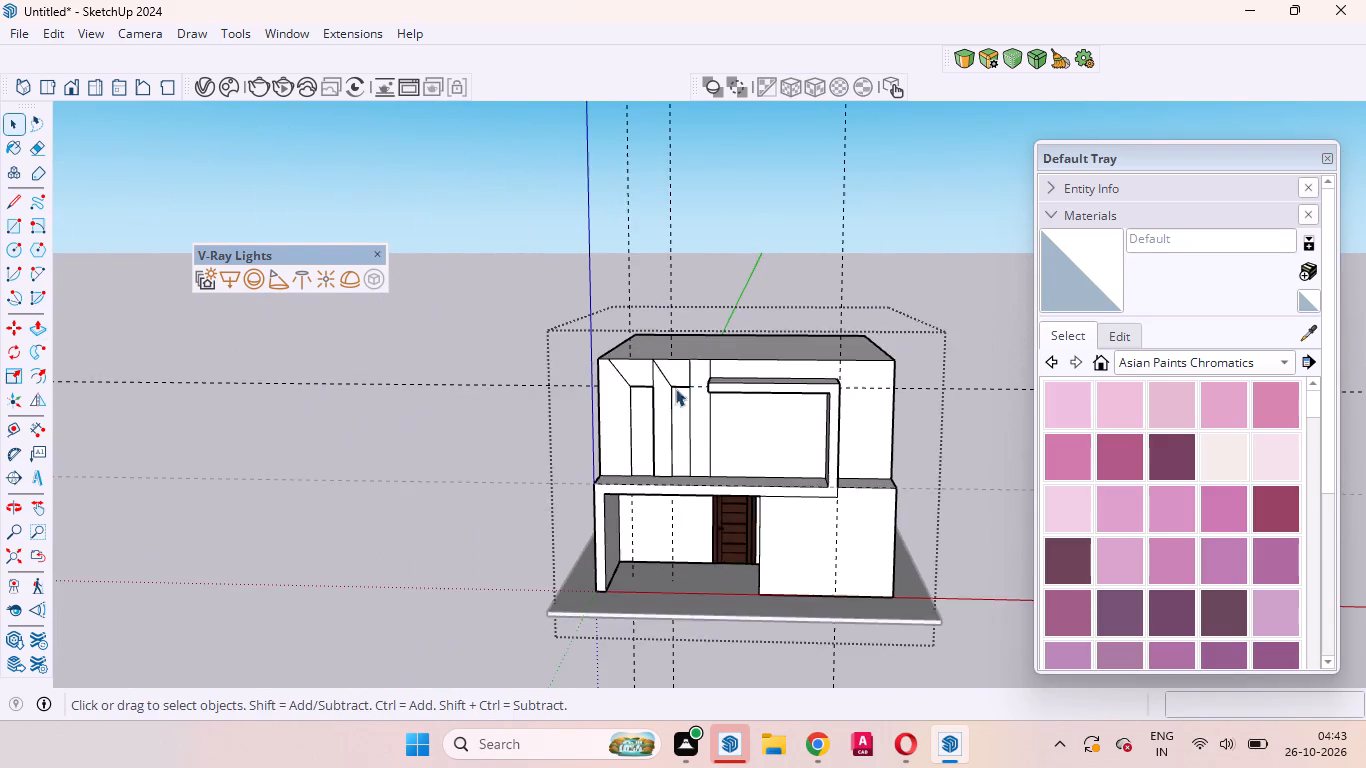
{"action": "scroll", "coordinate": [632, 444], "scroll_direction": "up", "scroll_amount": 5}
{"action": "middle_click_drag", "start_coordinate": [632, 445], "coordinate": [676, 343]}
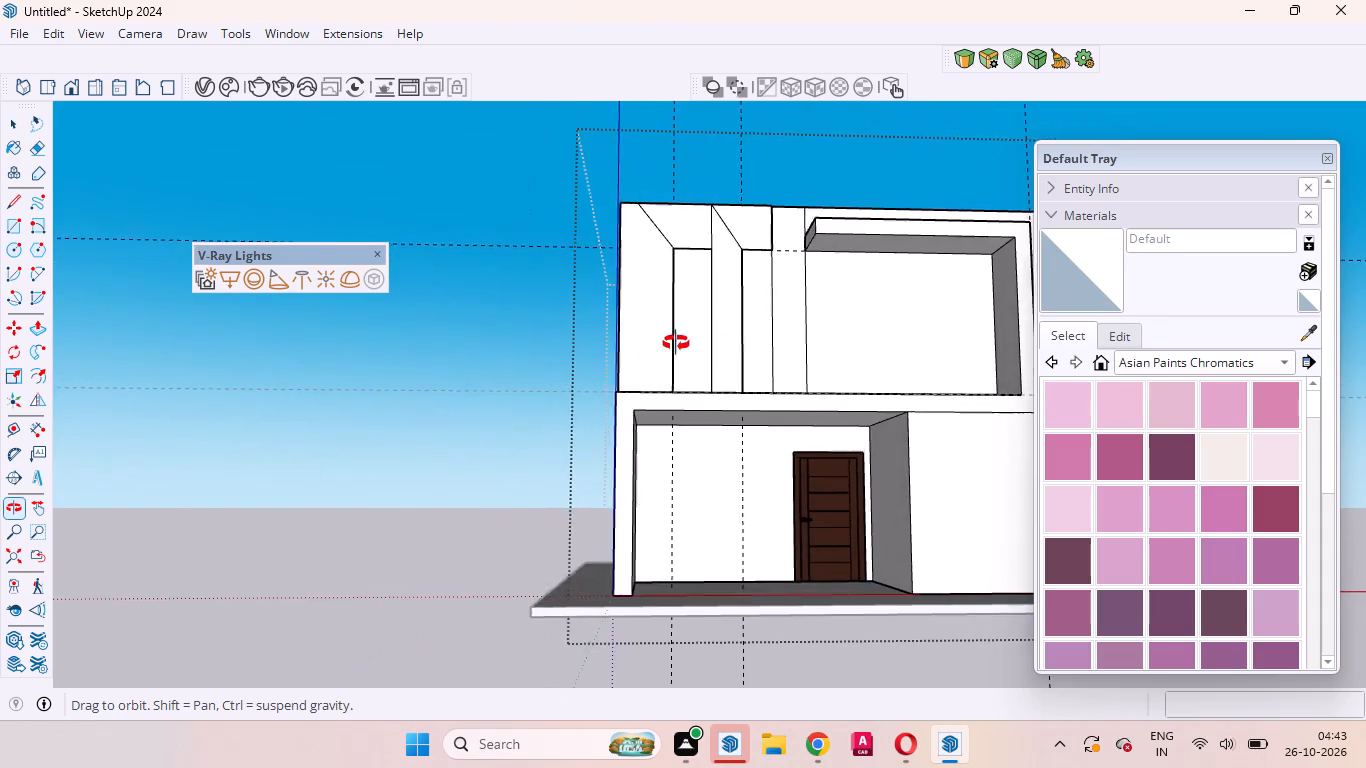
{"action": "middle_click_drag", "start_coordinate": [676, 343], "coordinate": [512, 526]}
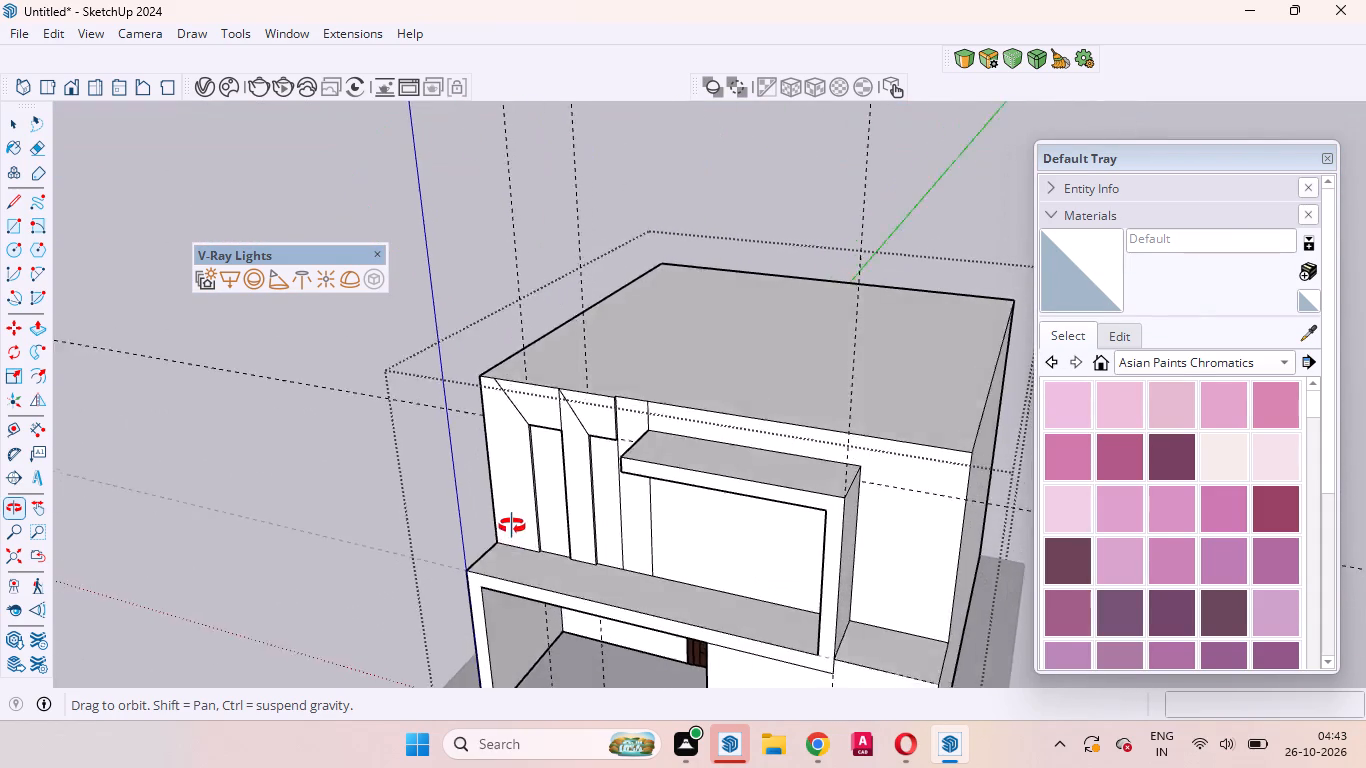
{"action": "middle_click_drag", "start_coordinate": [512, 526], "coordinate": [515, 466]}
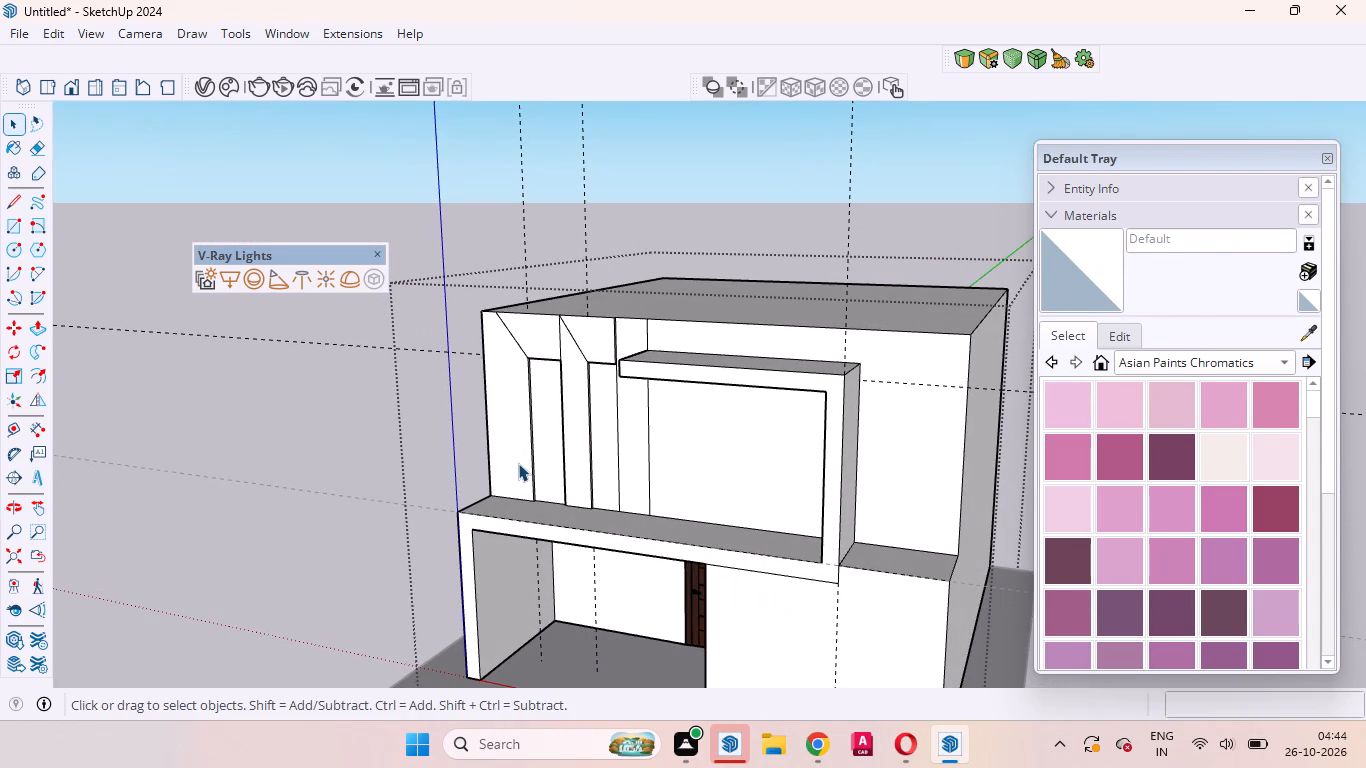
{"action": "scroll", "coordinate": [501, 383], "scroll_direction": "up", "scroll_amount": 17}
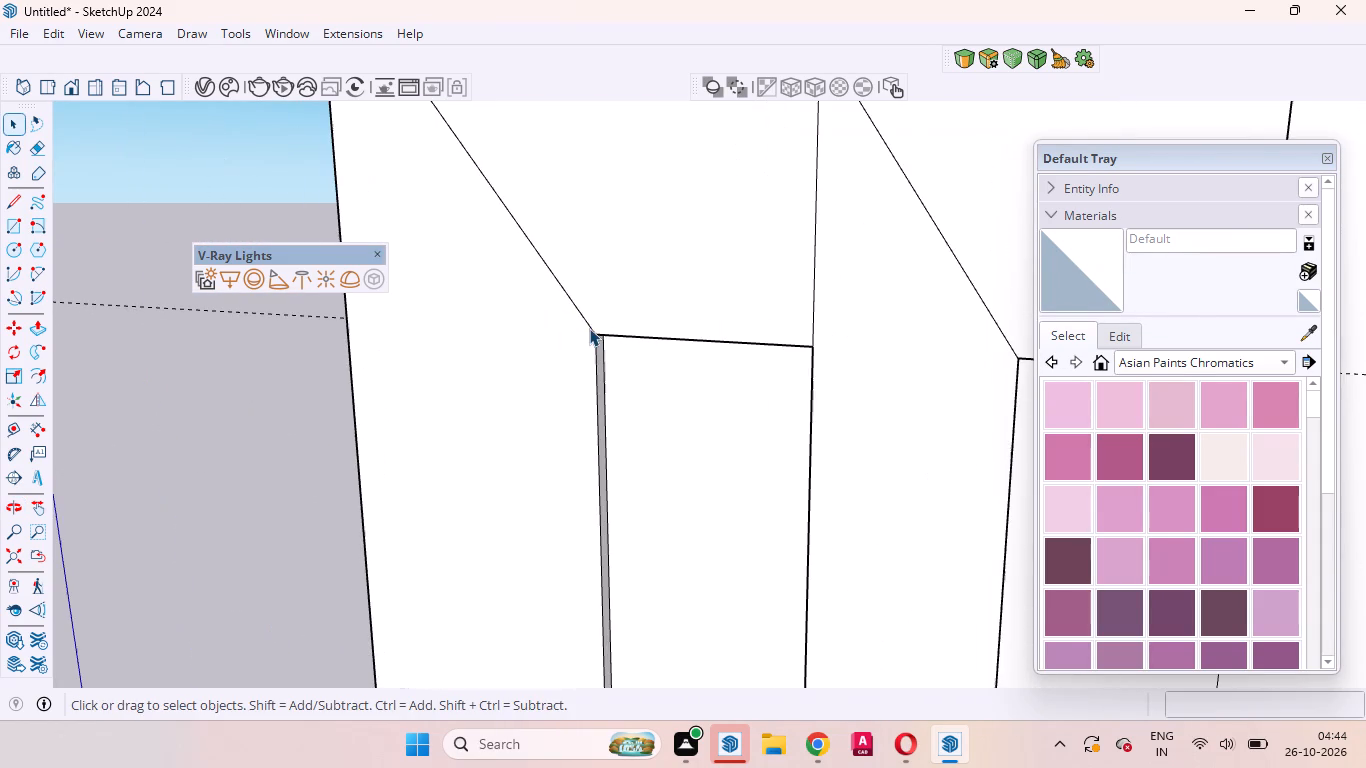
{"action": "middle_click_drag", "start_coordinate": [589, 328], "coordinate": [569, 310]}
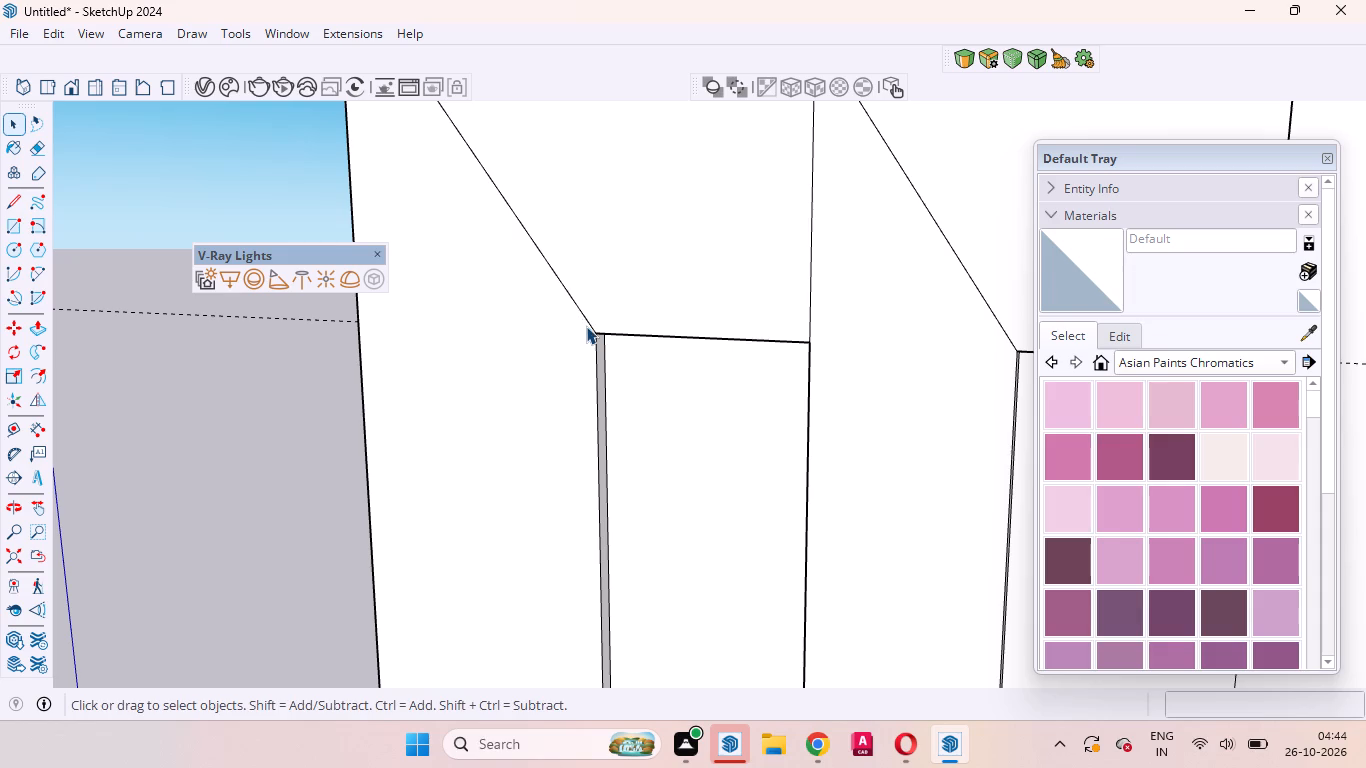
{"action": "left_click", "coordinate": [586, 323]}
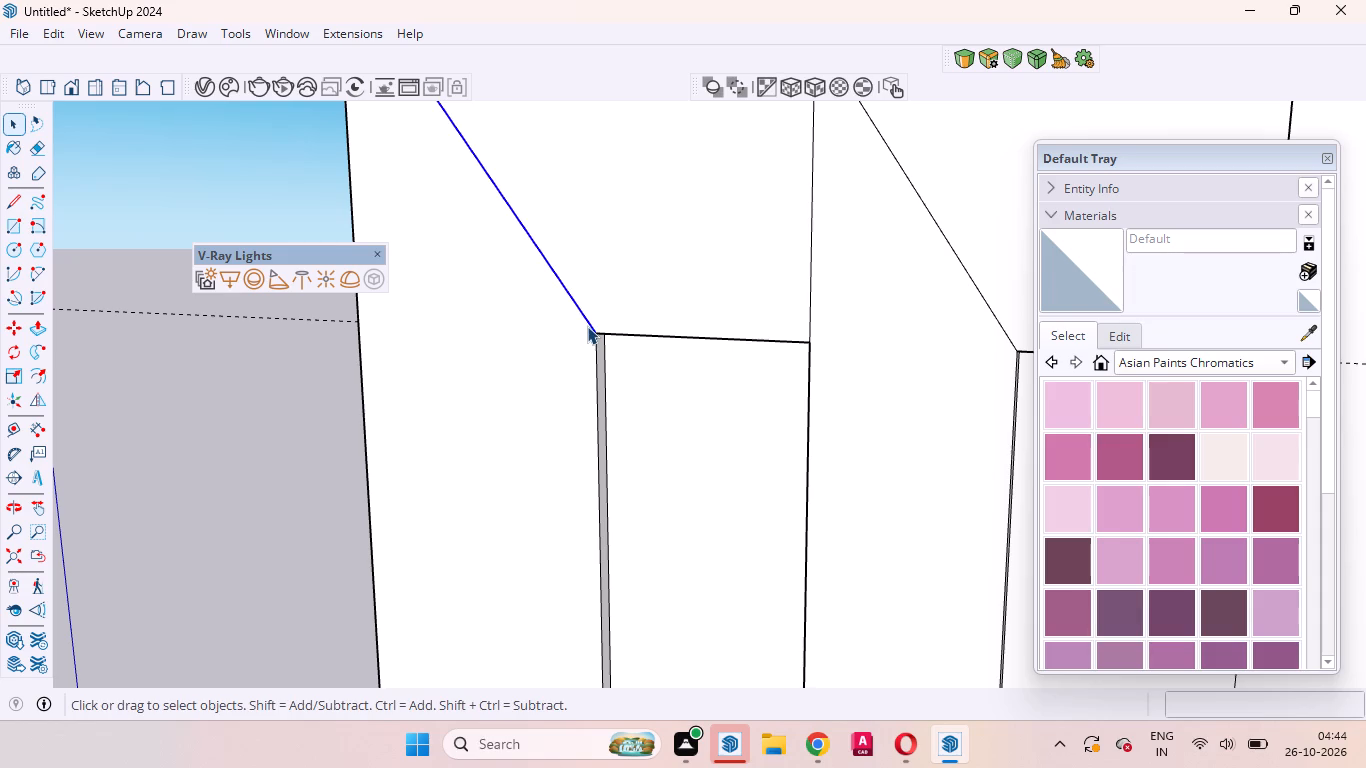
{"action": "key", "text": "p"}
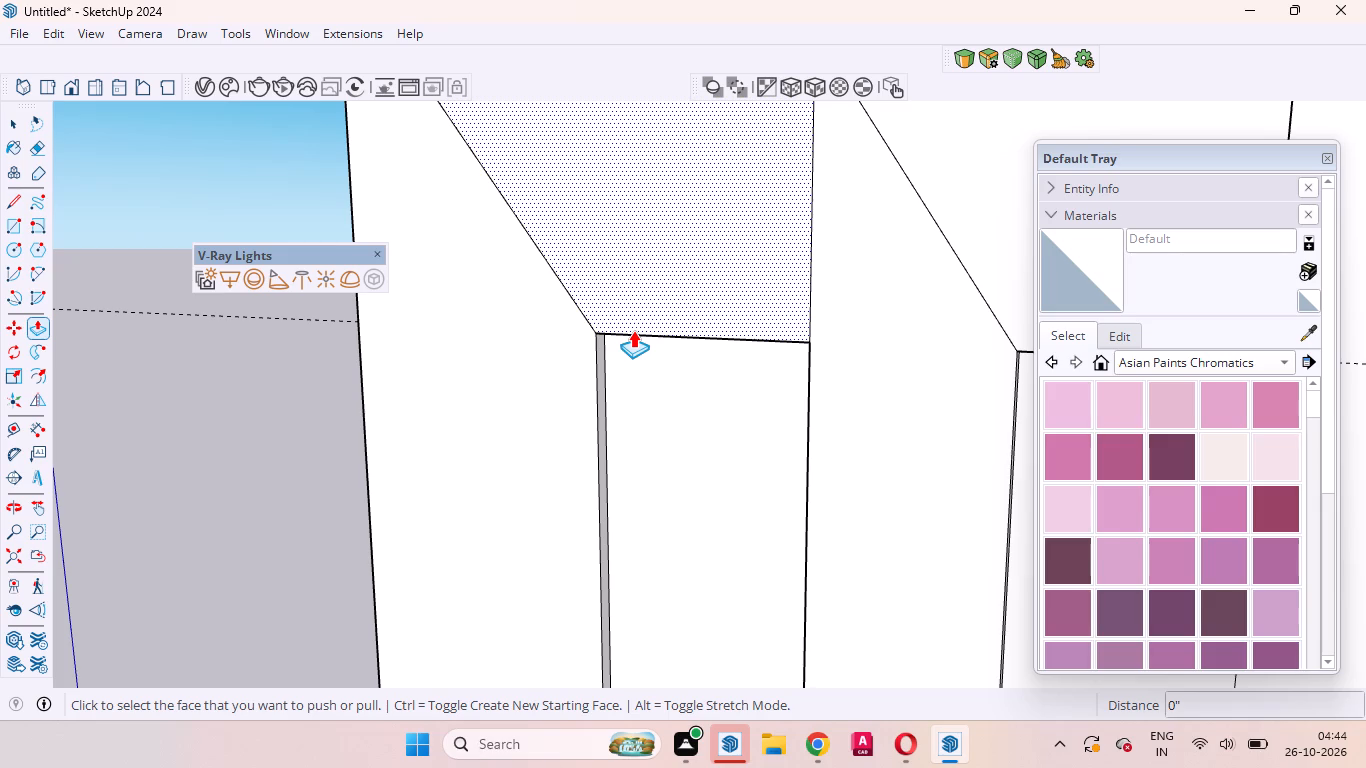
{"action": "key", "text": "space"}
Copy the inner vertical edge of the 6' wide panel's recess about 1 5/16" outward along the green axis onto the side face.
{"action": "scroll", "coordinate": [633, 330], "scroll_direction": "up", "scroll_amount": 6}
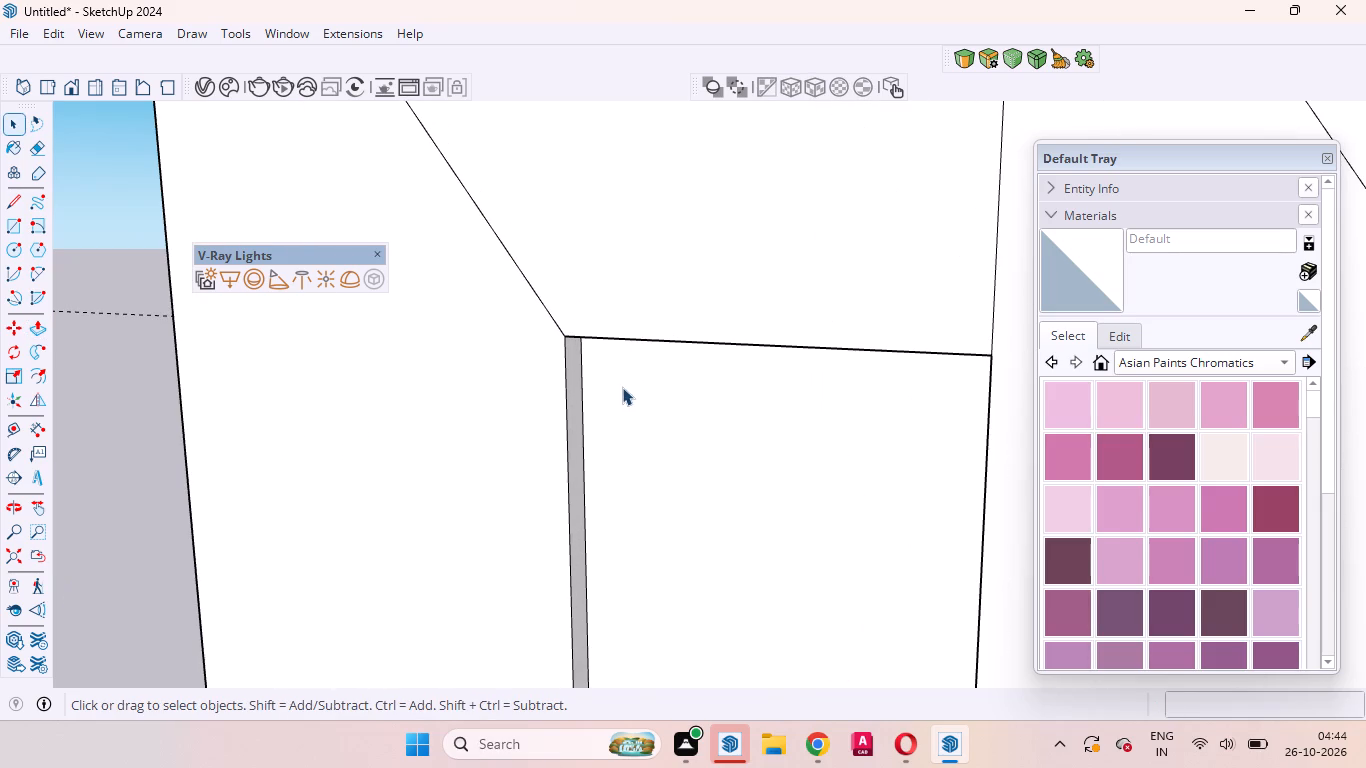
{"action": "middle_click_drag", "start_coordinate": [622, 387], "coordinate": [540, 304]}
{"action": "scroll", "coordinate": [544, 309], "scroll_direction": "up", "scroll_amount": 1}
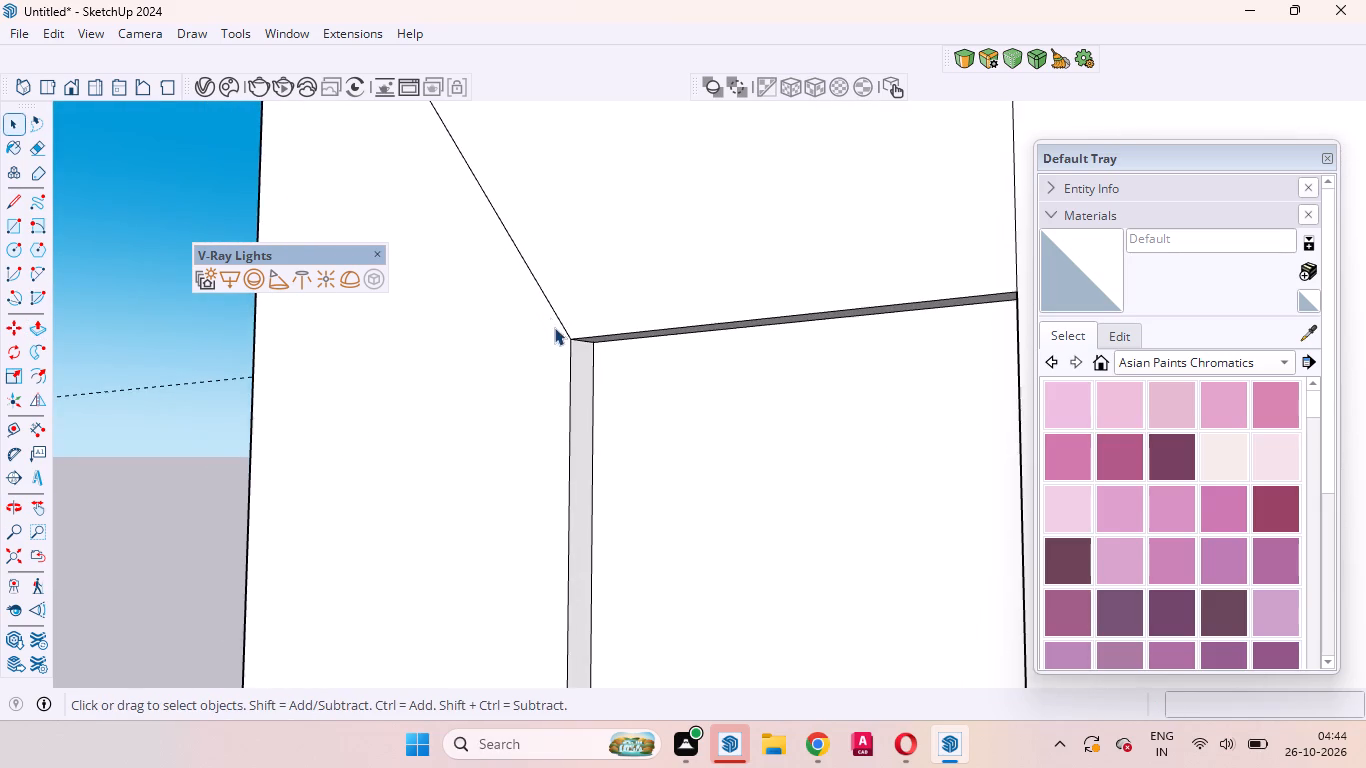
{"action": "scroll", "coordinate": [576, 359], "scroll_direction": "up", "scroll_amount": 4}
{"action": "left_click", "coordinate": [598, 373]}
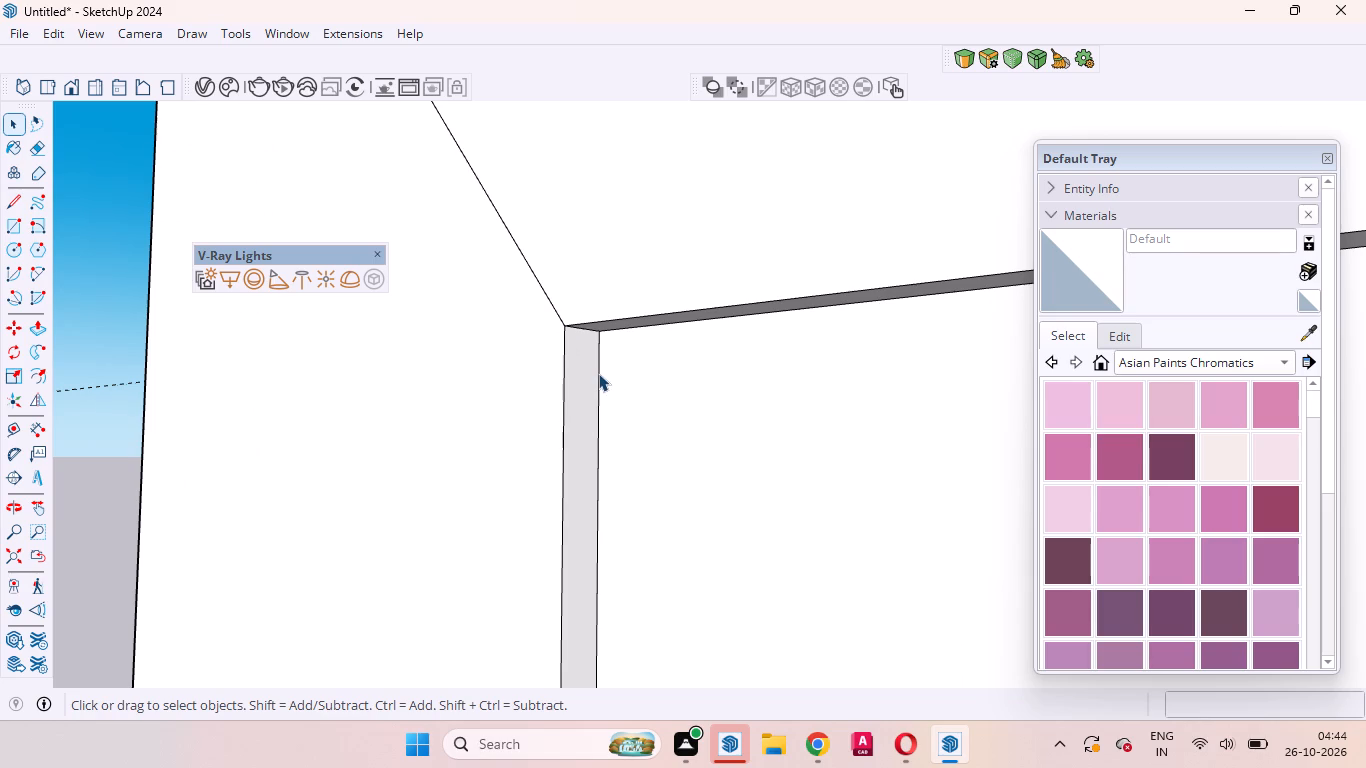
{"action": "key", "text": "m"}
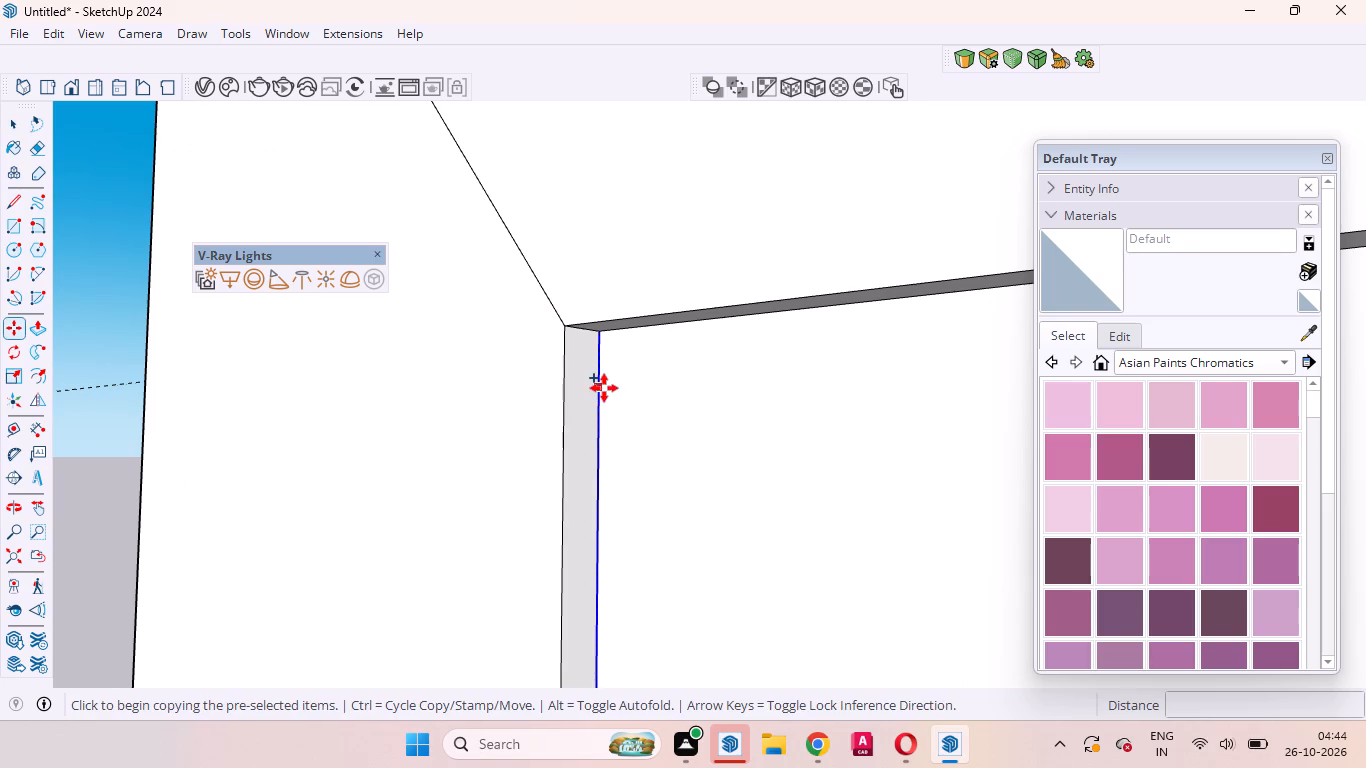
{"action": "left_click", "coordinate": [604, 388]}
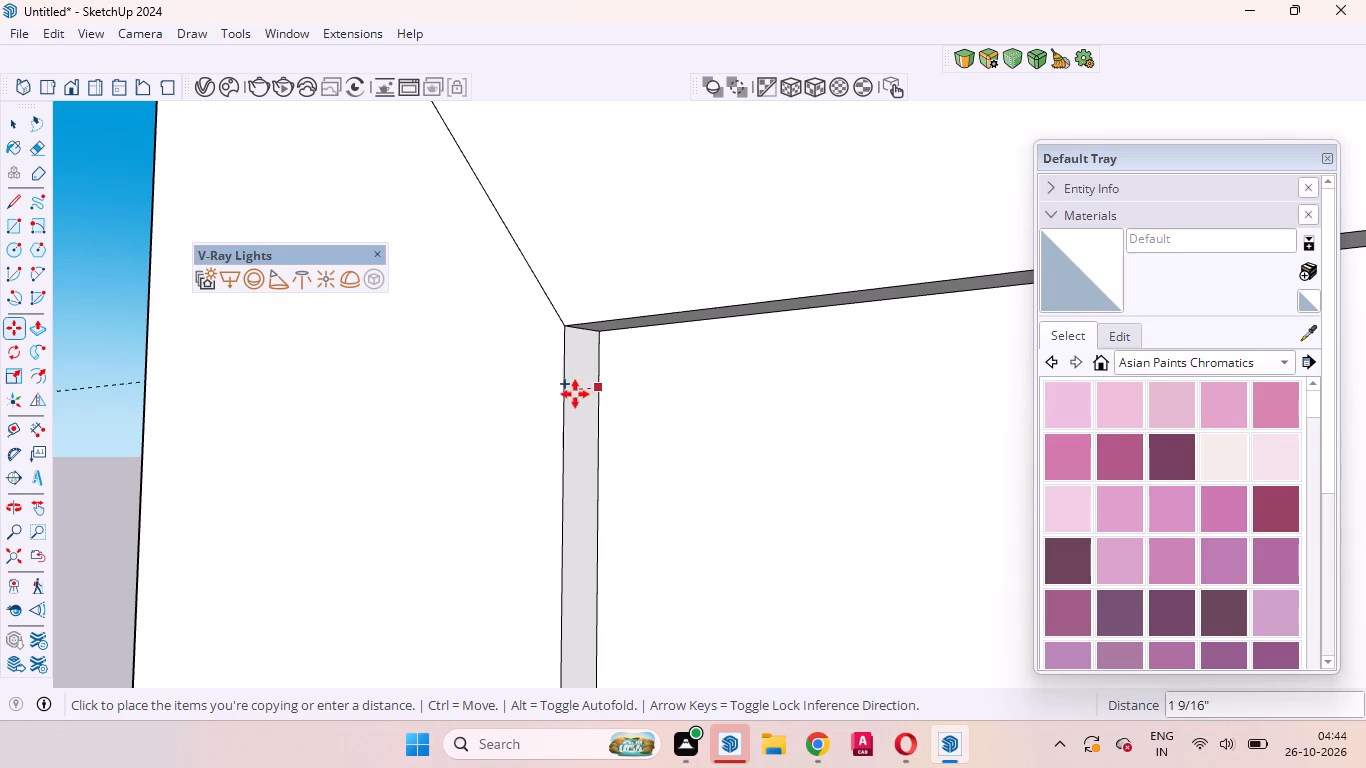
{"action": "scroll", "coordinate": [582, 399], "scroll_direction": "up", "scroll_amount": 9}
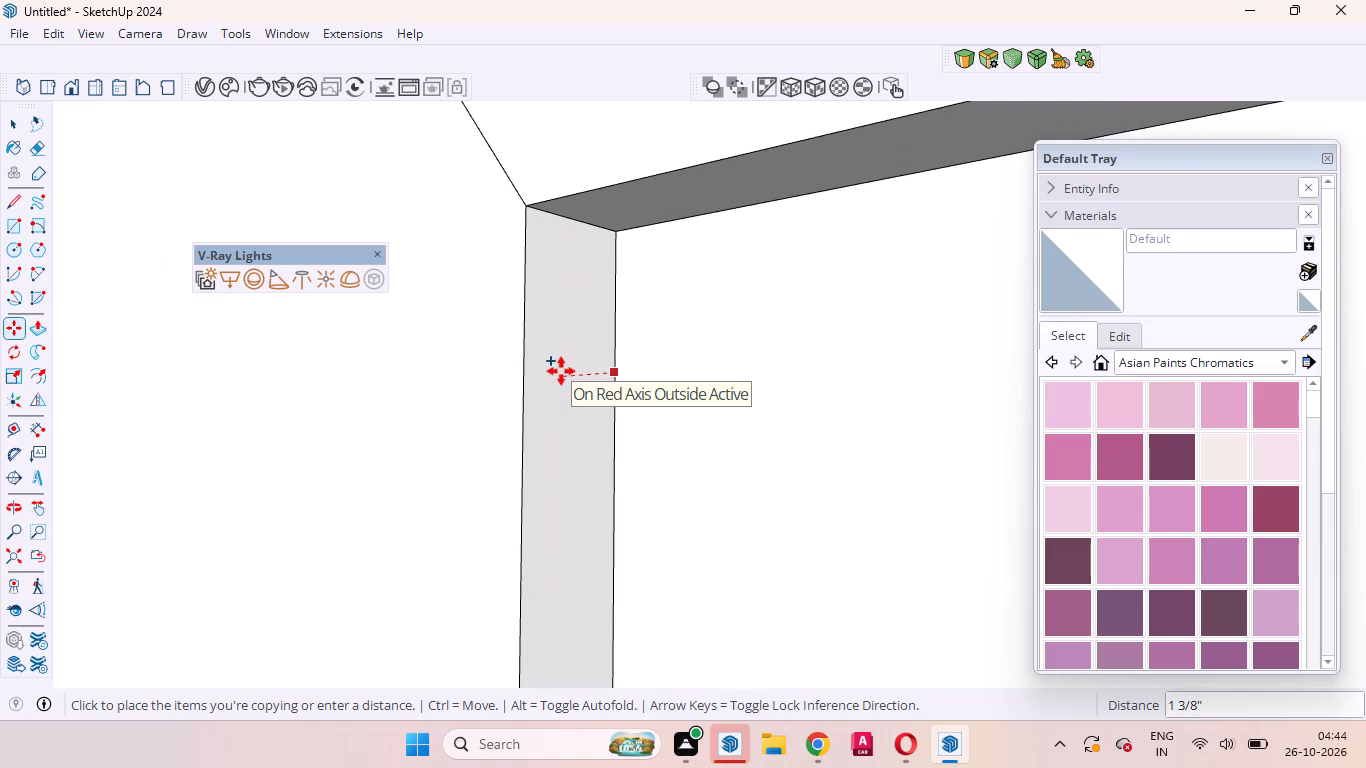
{"action": "key", "text": "Left"}
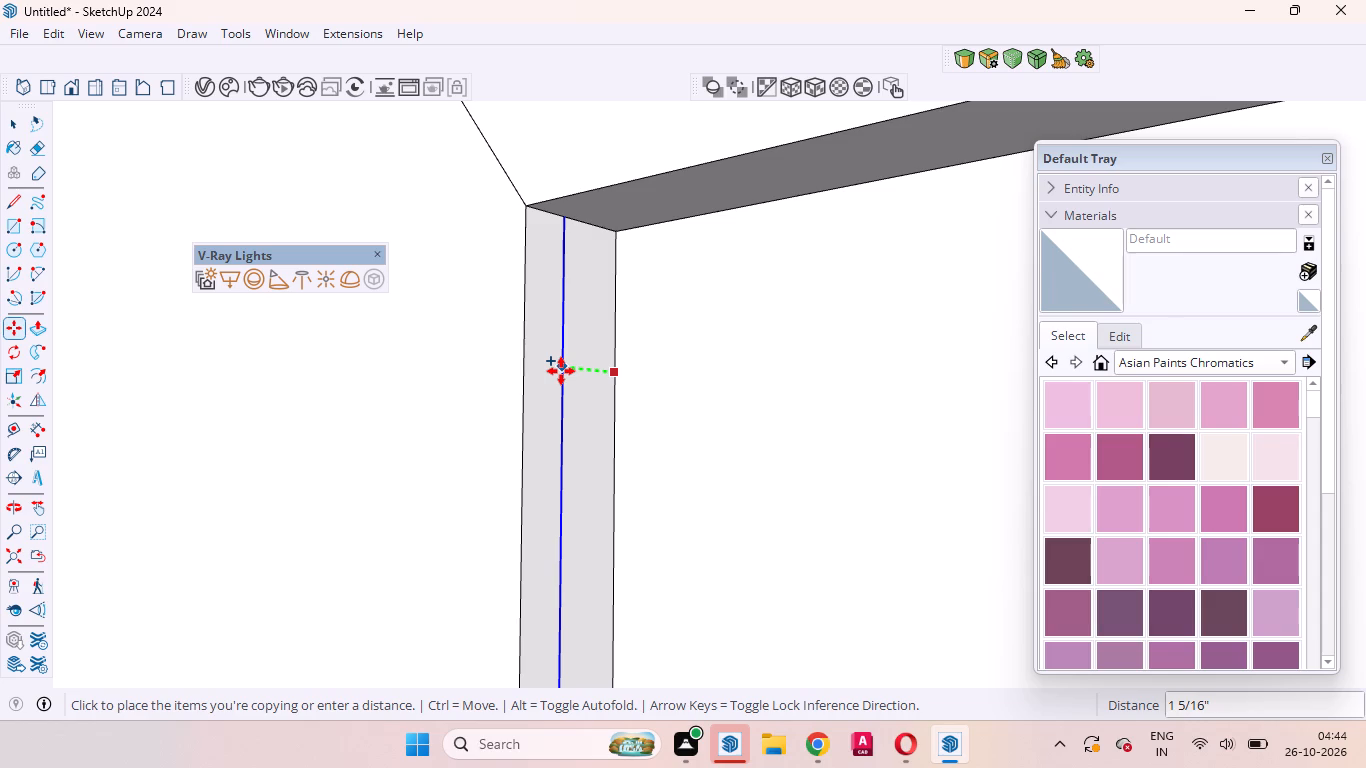
{"action": "left_click", "coordinate": [561, 371]}
{"action": "key", "text": "space"}
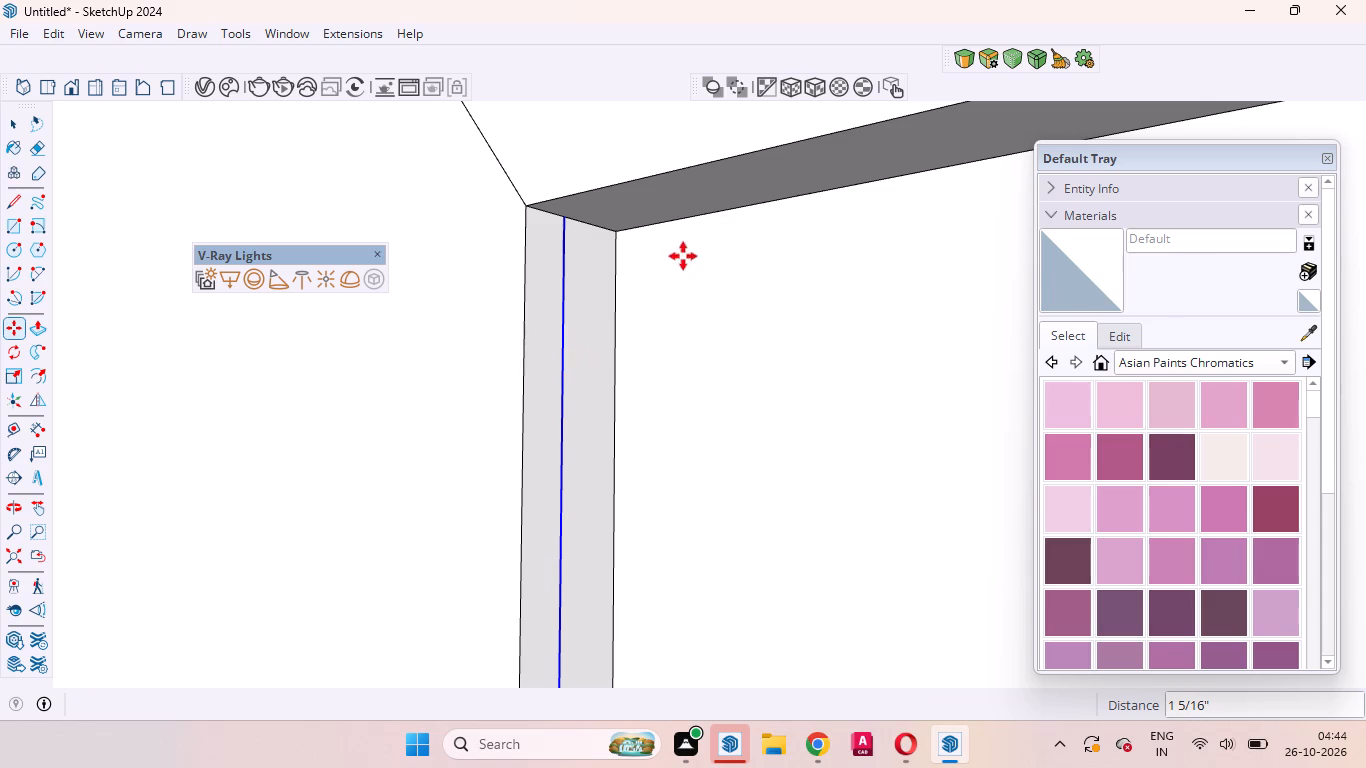
Copy the inner top edge of the same recess about 1 5/16" outward along the green axis onto its underside face.
{"action": "left_click", "coordinate": [695, 216]}
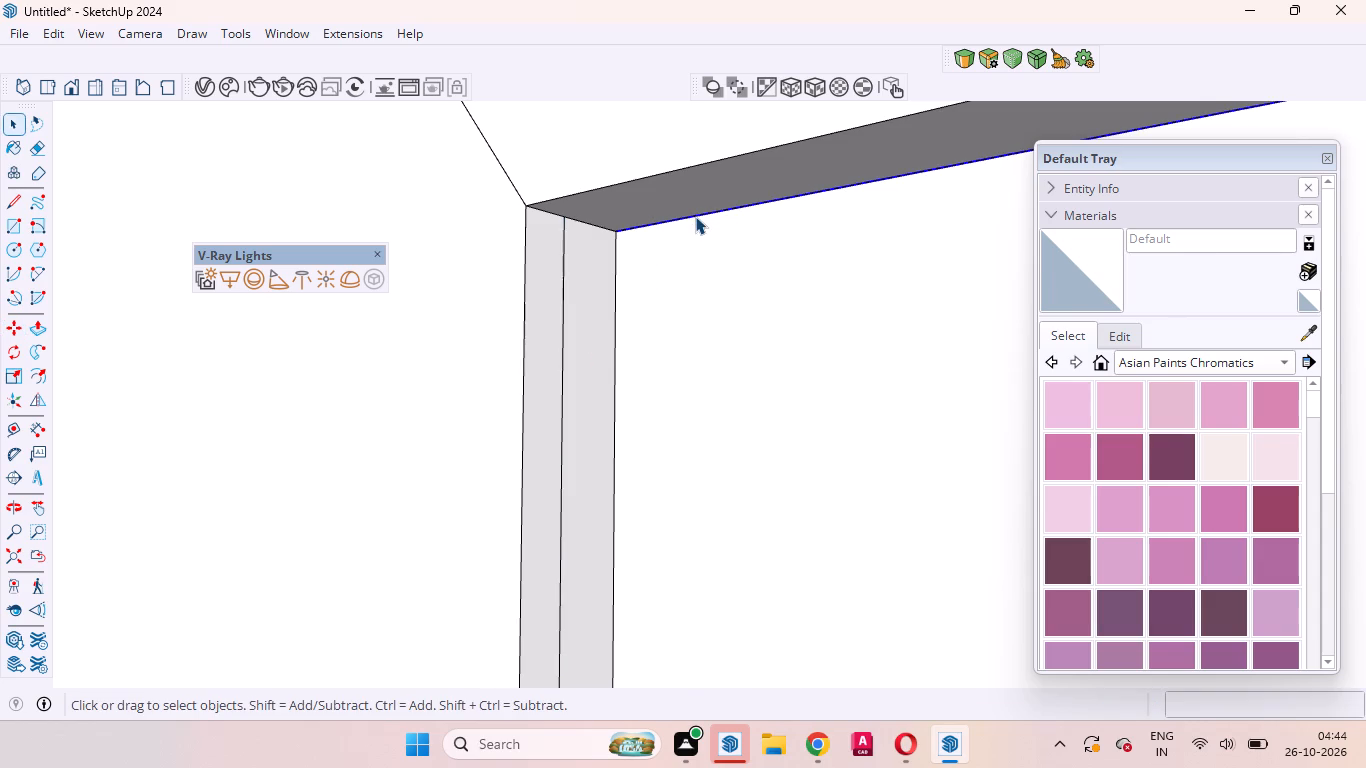
{"action": "key", "text": "m"}
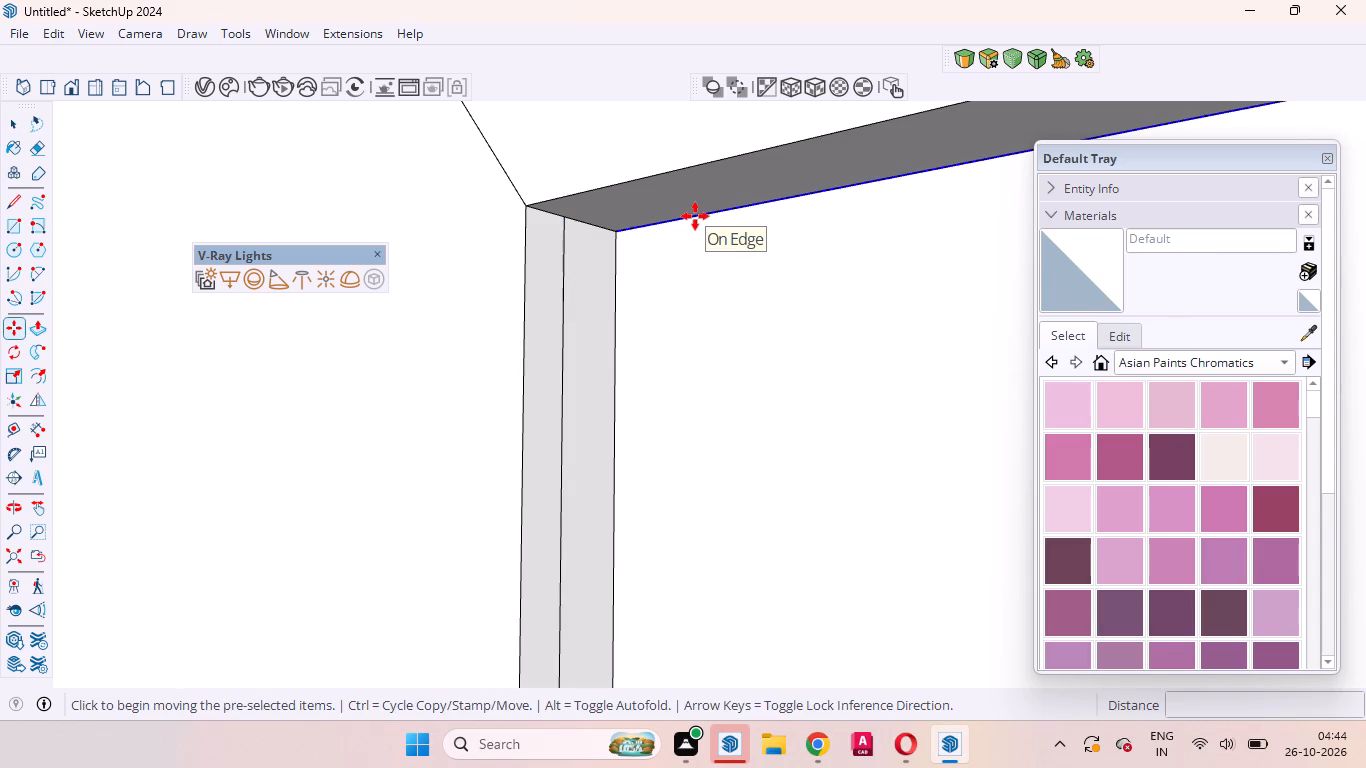
{"action": "left_click", "coordinate": [695, 216]}
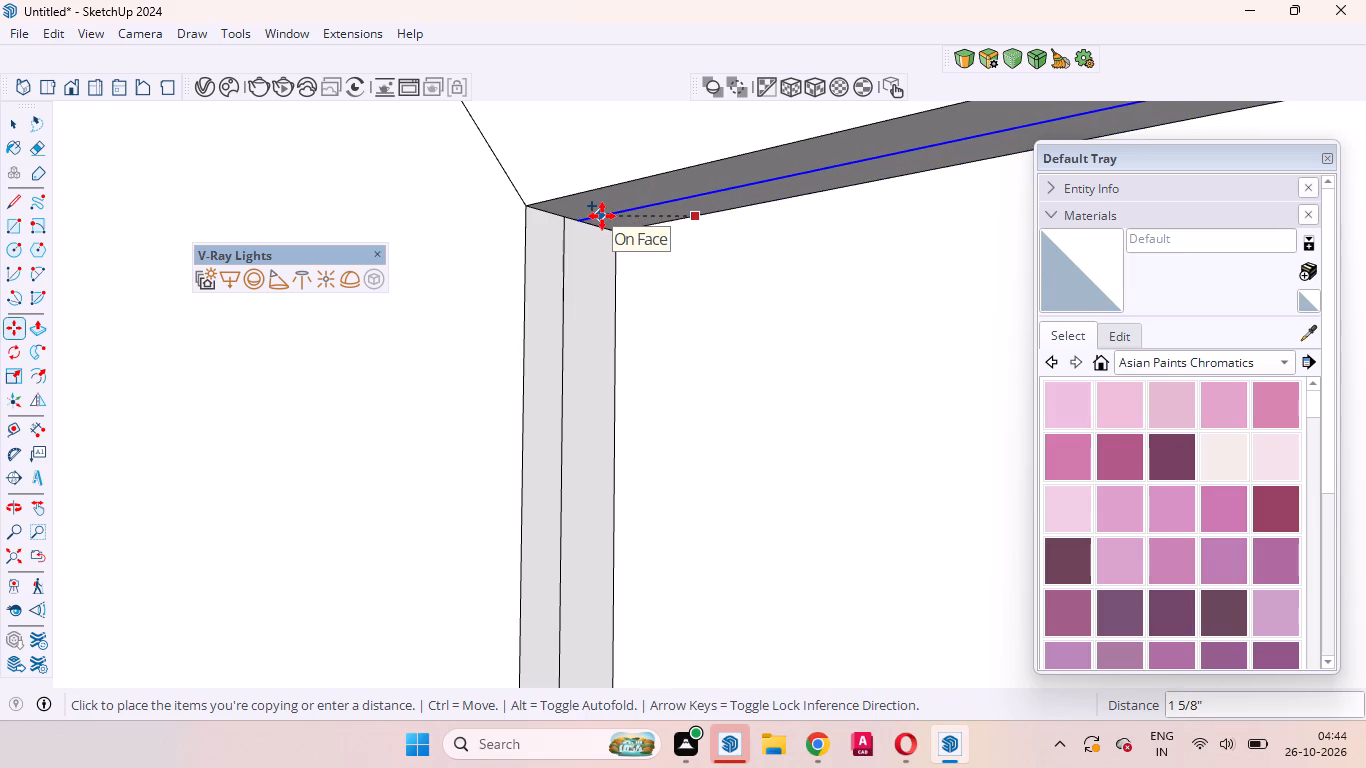
{"action": "key", "text": "Left"}
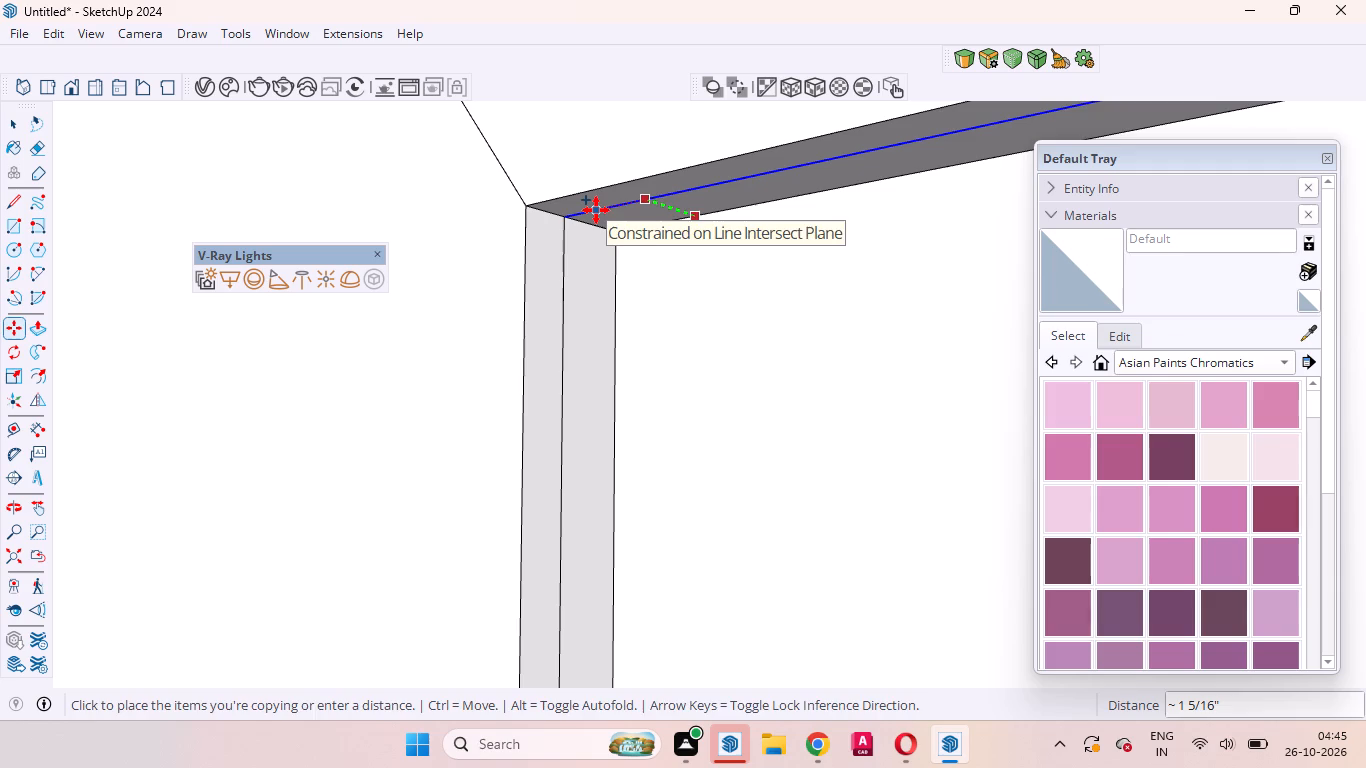
{"action": "left_click", "coordinate": [596, 210]}
{"action": "key", "text": "space"}
Move the copied top edge so that its end meets the upper end of the copied vertical edge at the recess corner.
{"action": "scroll", "coordinate": [578, 207], "scroll_direction": "up", "scroll_amount": 4}
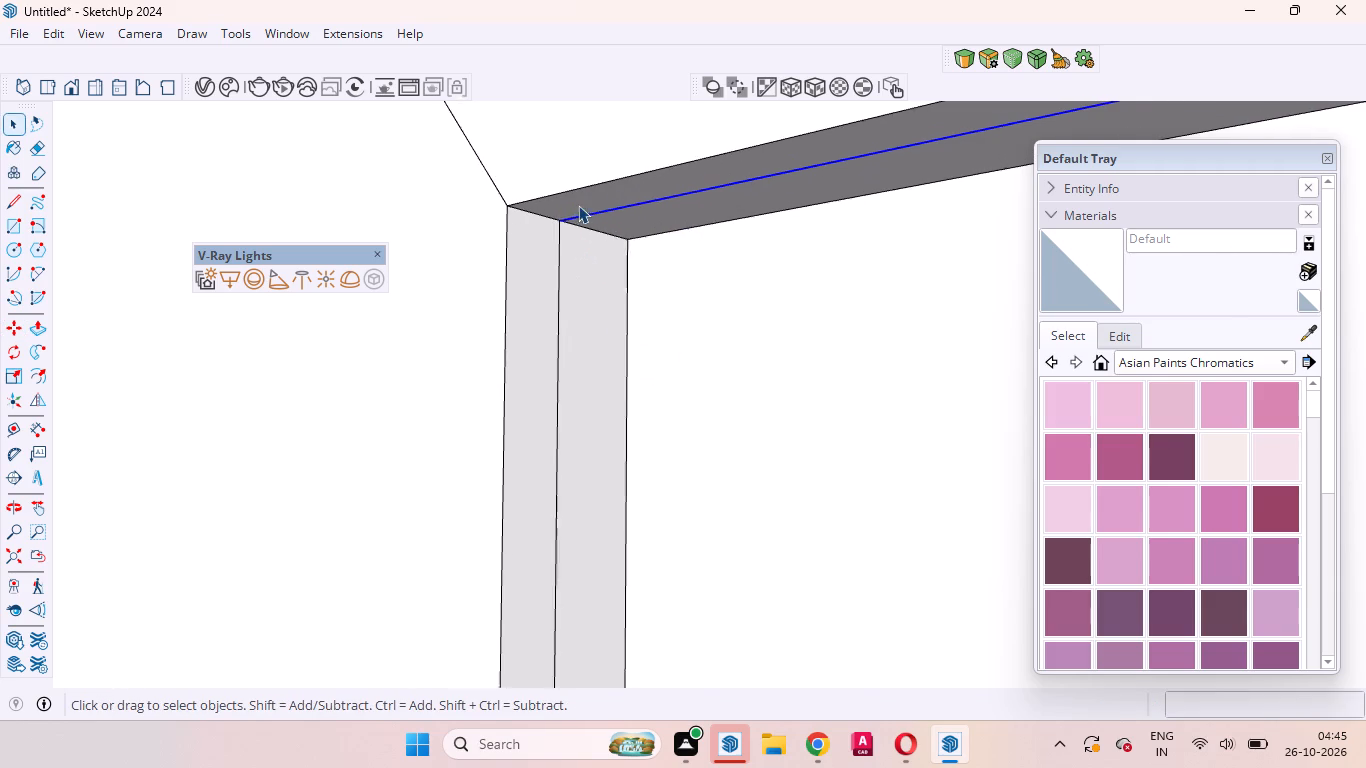
{"action": "scroll", "coordinate": [578, 205], "scroll_direction": "up", "scroll_amount": 14}
{"action": "middle_click_drag", "start_coordinate": [592, 265], "coordinate": [481, 175]}
{"action": "scroll", "coordinate": [584, 266], "scroll_direction": "up", "scroll_amount": 1}
{"action": "key", "text": "m"}
{"action": "left_click", "coordinate": [553, 227]}
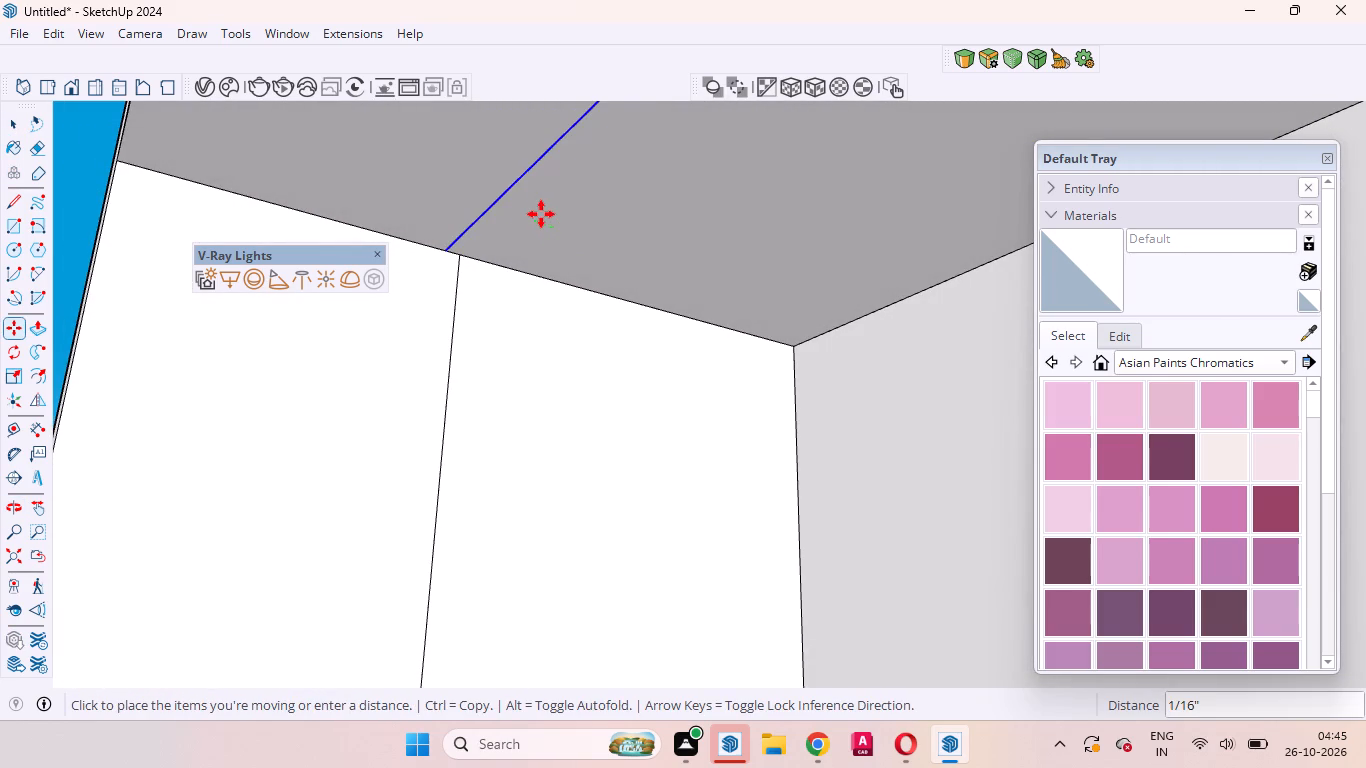
{"action": "left_click", "coordinate": [549, 214]}
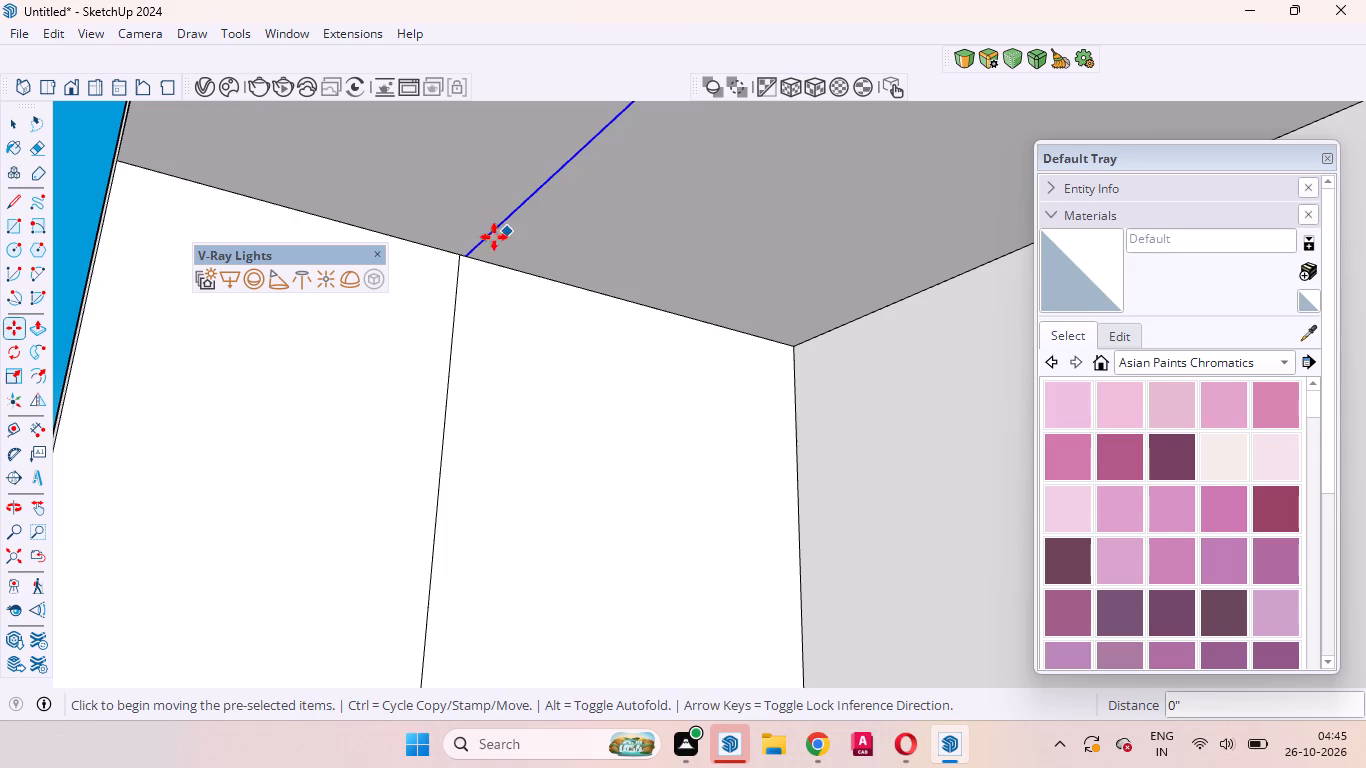
{"action": "scroll", "coordinate": [491, 250], "scroll_direction": "up", "scroll_amount": 12}
{"action": "scroll", "coordinate": [525, 252], "scroll_direction": "down", "scroll_amount": 11}
{"action": "scroll", "coordinate": [499, 285], "scroll_direction": "up", "scroll_amount": 6}
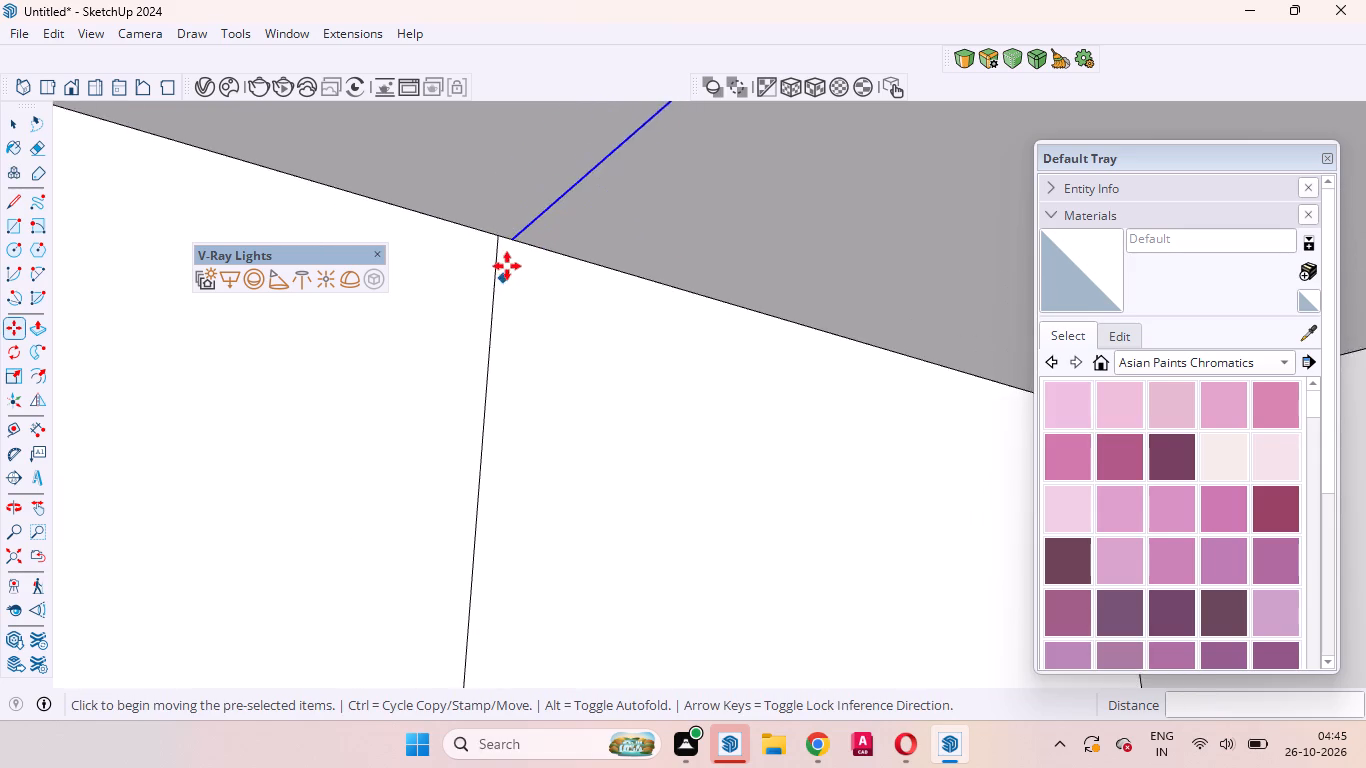
{"action": "scroll", "coordinate": [507, 266], "scroll_direction": "up", "scroll_amount": 14}
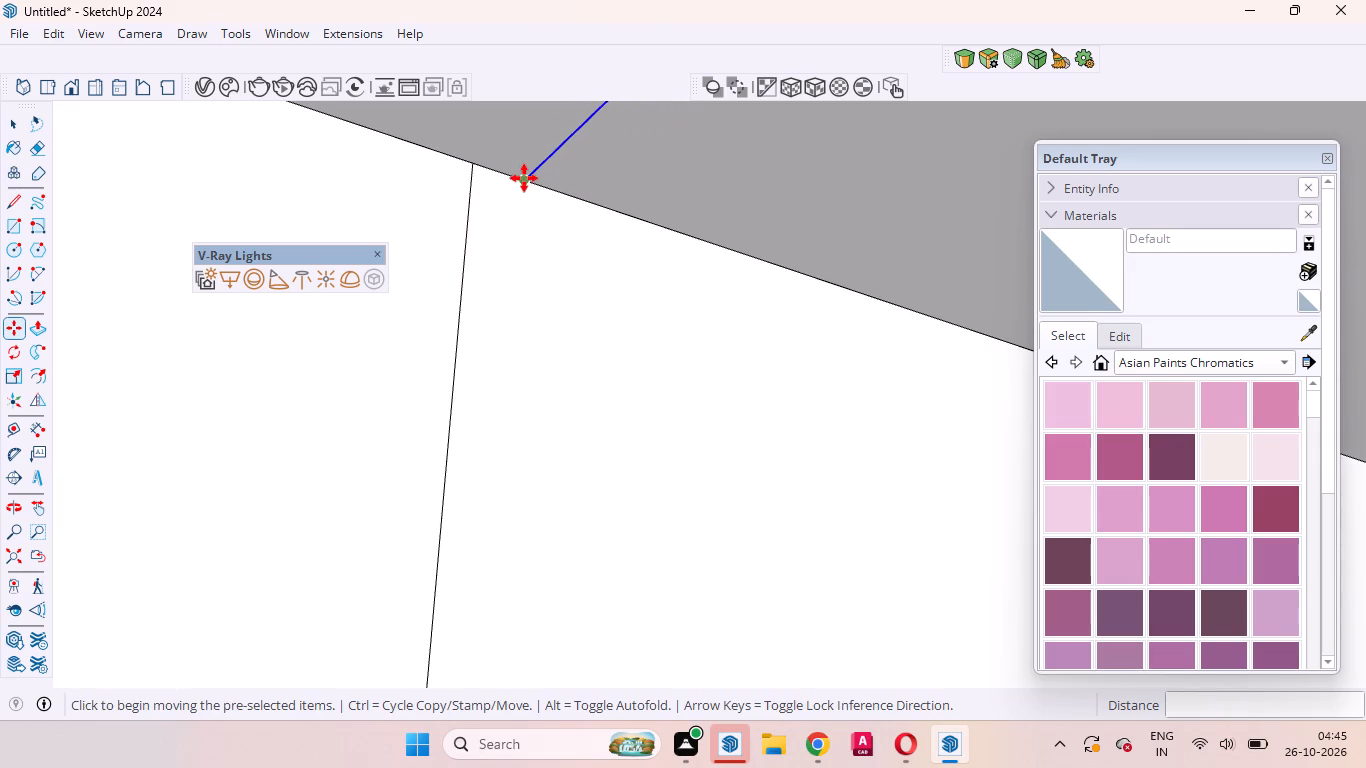
{"action": "left_click", "coordinate": [524, 178]}
{"action": "left_click", "coordinate": [476, 158]}
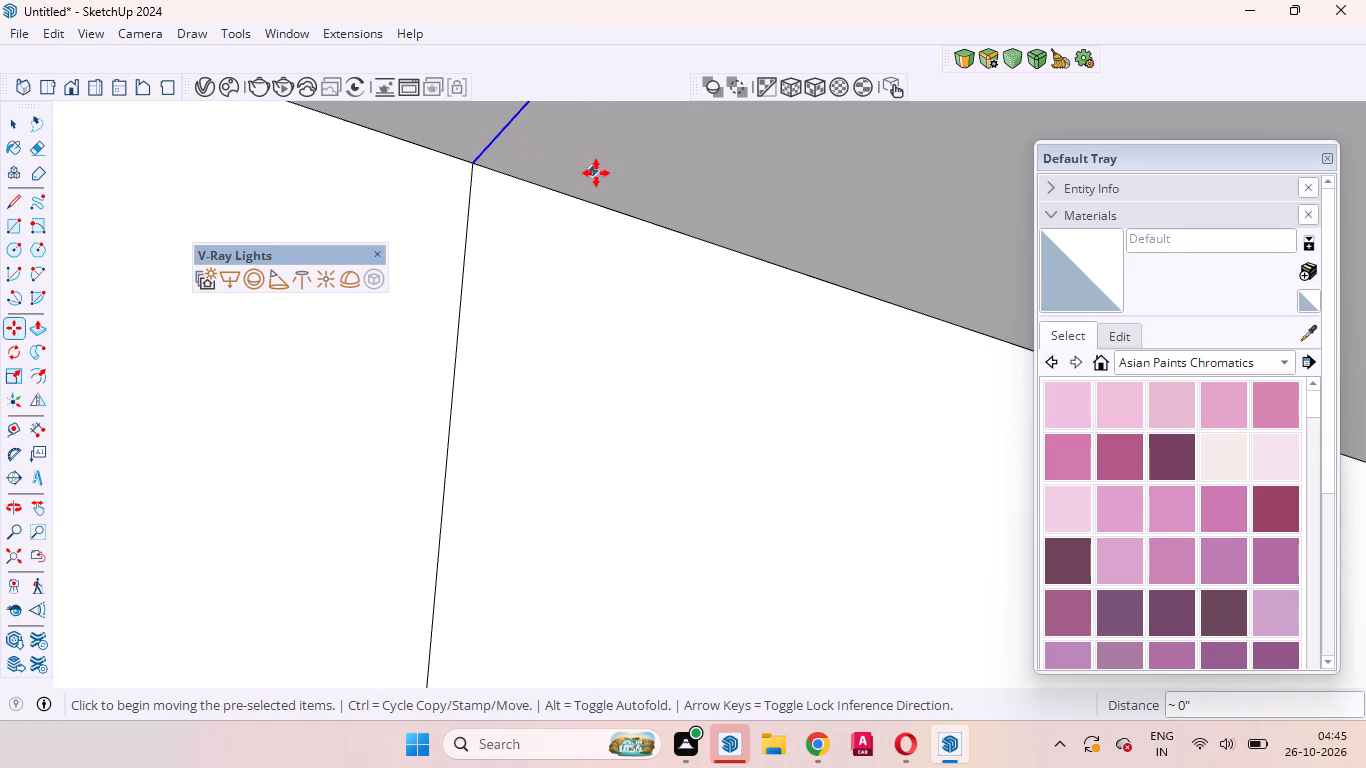
{"action": "key", "text": "space"}
Draw a horizontal line about 3' 7" long across the face above the 6' wide panel's recess, from the diagonal edge's midpoint to the opposite vertical edge.
{"action": "scroll", "coordinate": [659, 214], "scroll_direction": "down", "scroll_amount": 16}
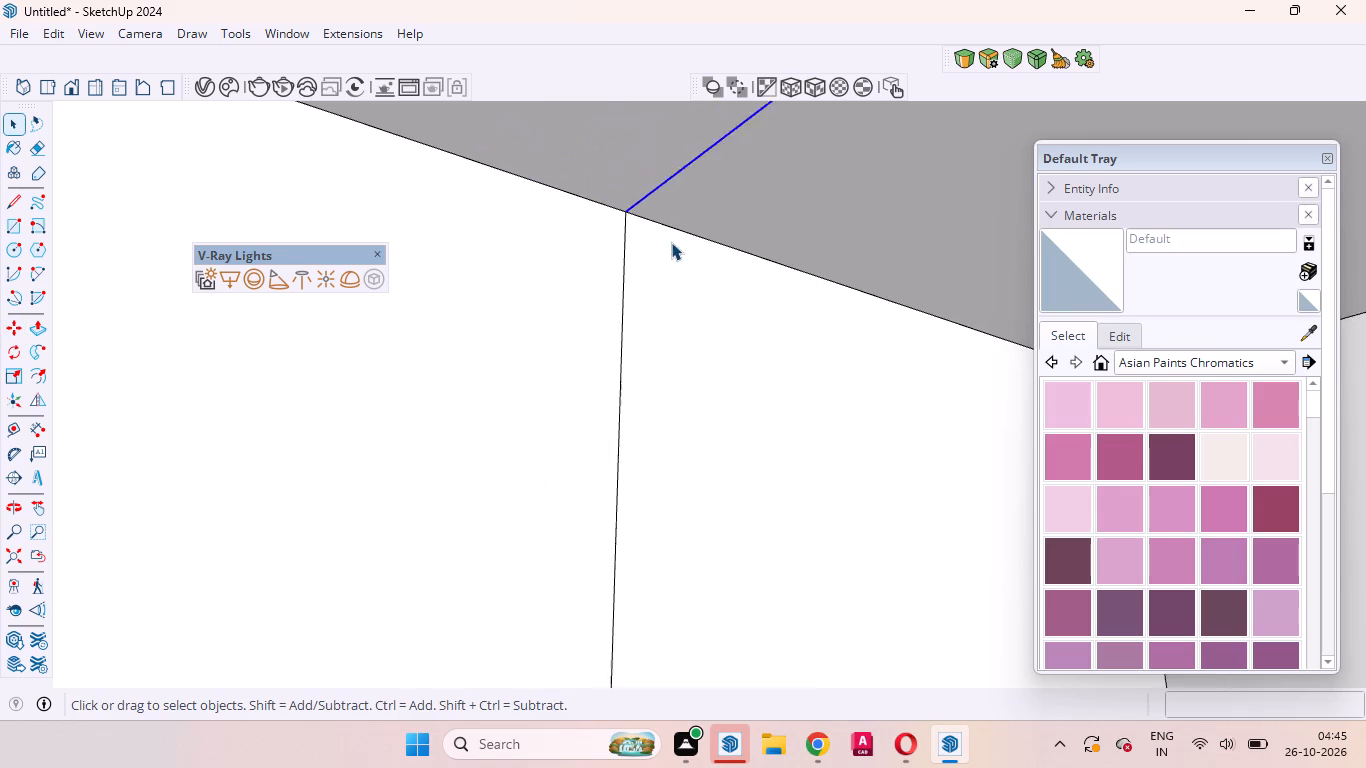
{"action": "scroll", "coordinate": [671, 242], "scroll_direction": "down", "scroll_amount": 20}
{"action": "scroll", "coordinate": [671, 242], "scroll_direction": "down", "scroll_amount": 20}
{"action": "scroll", "coordinate": [671, 242], "scroll_direction": "down", "scroll_amount": 3}
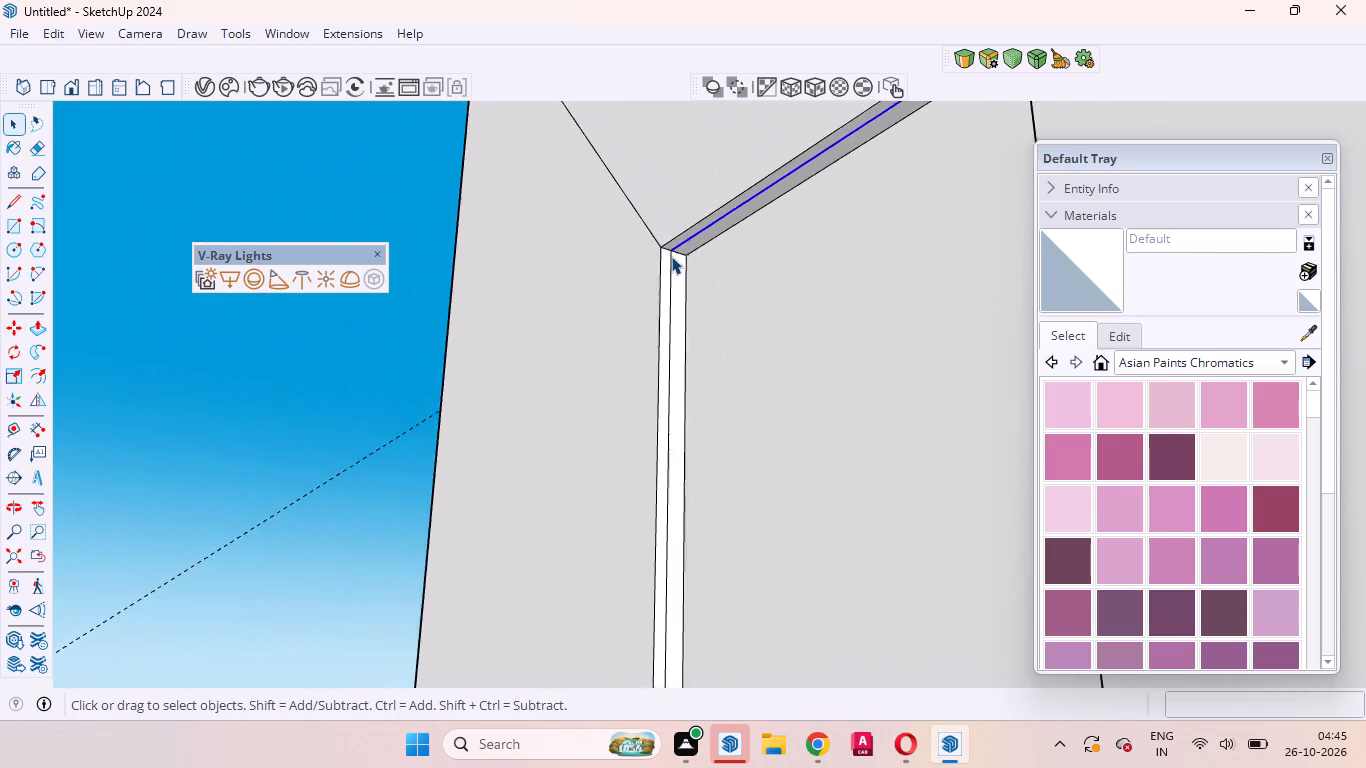
{"action": "scroll", "coordinate": [671, 256], "scroll_direction": "down", "scroll_amount": 3}
{"action": "scroll", "coordinate": [660, 222], "scroll_direction": "up", "scroll_amount": 6}
{"action": "middle_click_drag", "start_coordinate": [660, 222], "coordinate": [720, 277]}
{"action": "scroll", "coordinate": [677, 244], "scroll_direction": "up", "scroll_amount": 1}
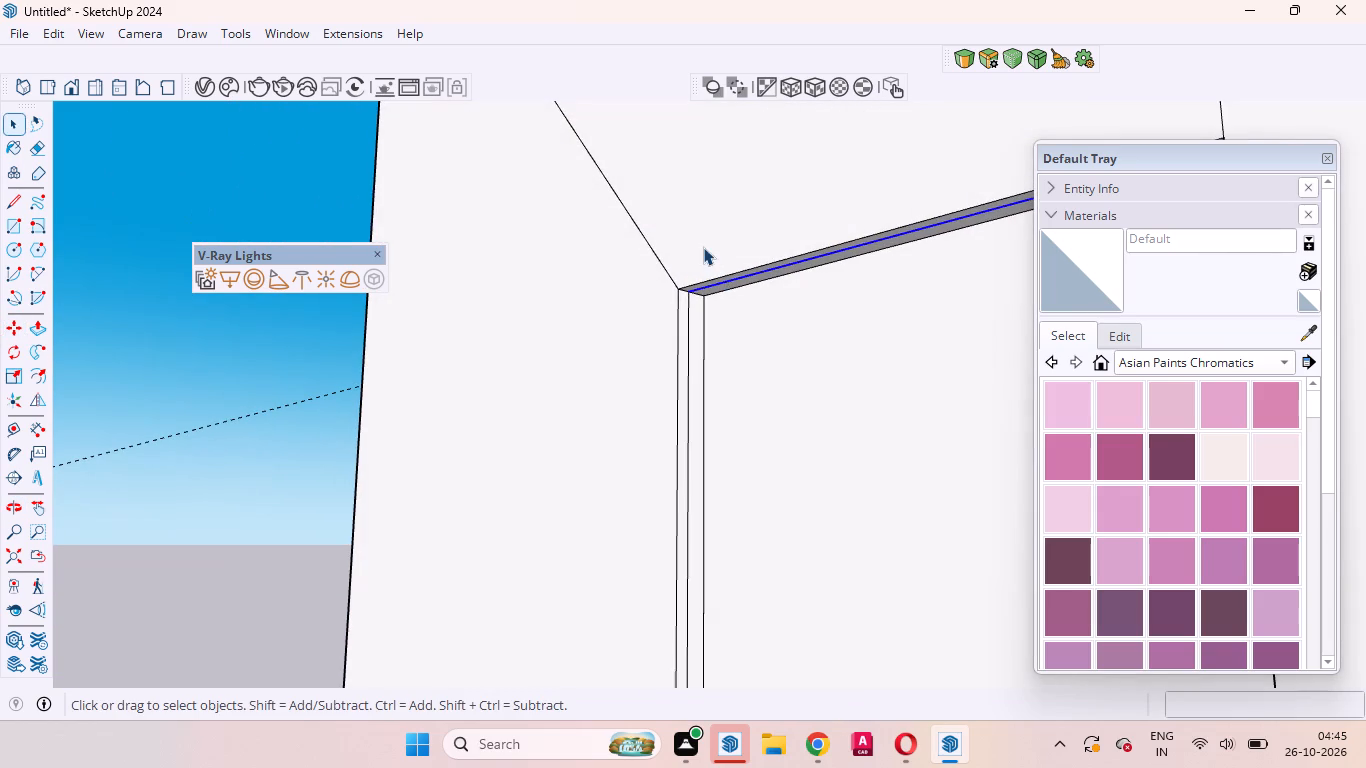
{"action": "left_click", "coordinate": [703, 247]}
{"action": "scroll", "coordinate": [695, 286], "scroll_direction": "down", "scroll_amount": 11}
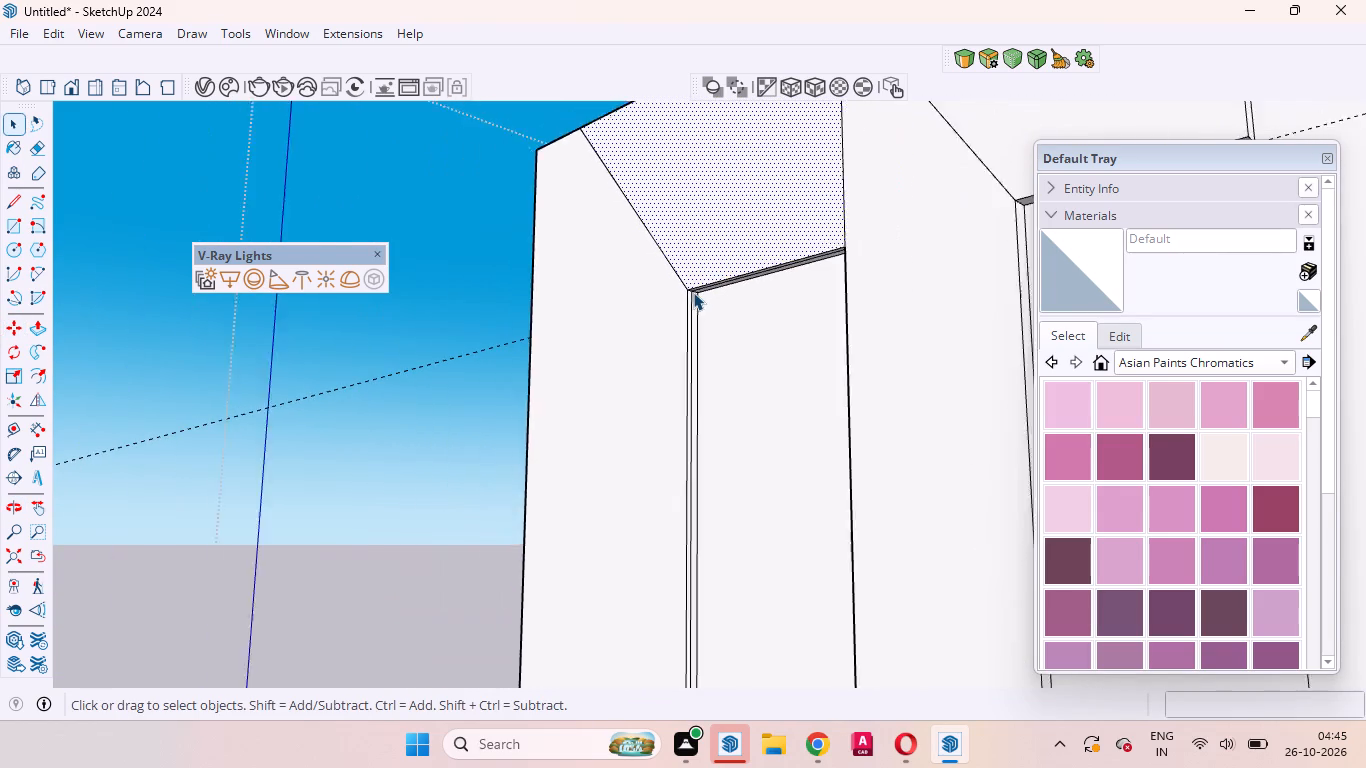
{"action": "scroll", "coordinate": [693, 292], "scroll_direction": "down", "scroll_amount": 2}
{"action": "scroll", "coordinate": [707, 274], "scroll_direction": "up", "scroll_amount": 3}
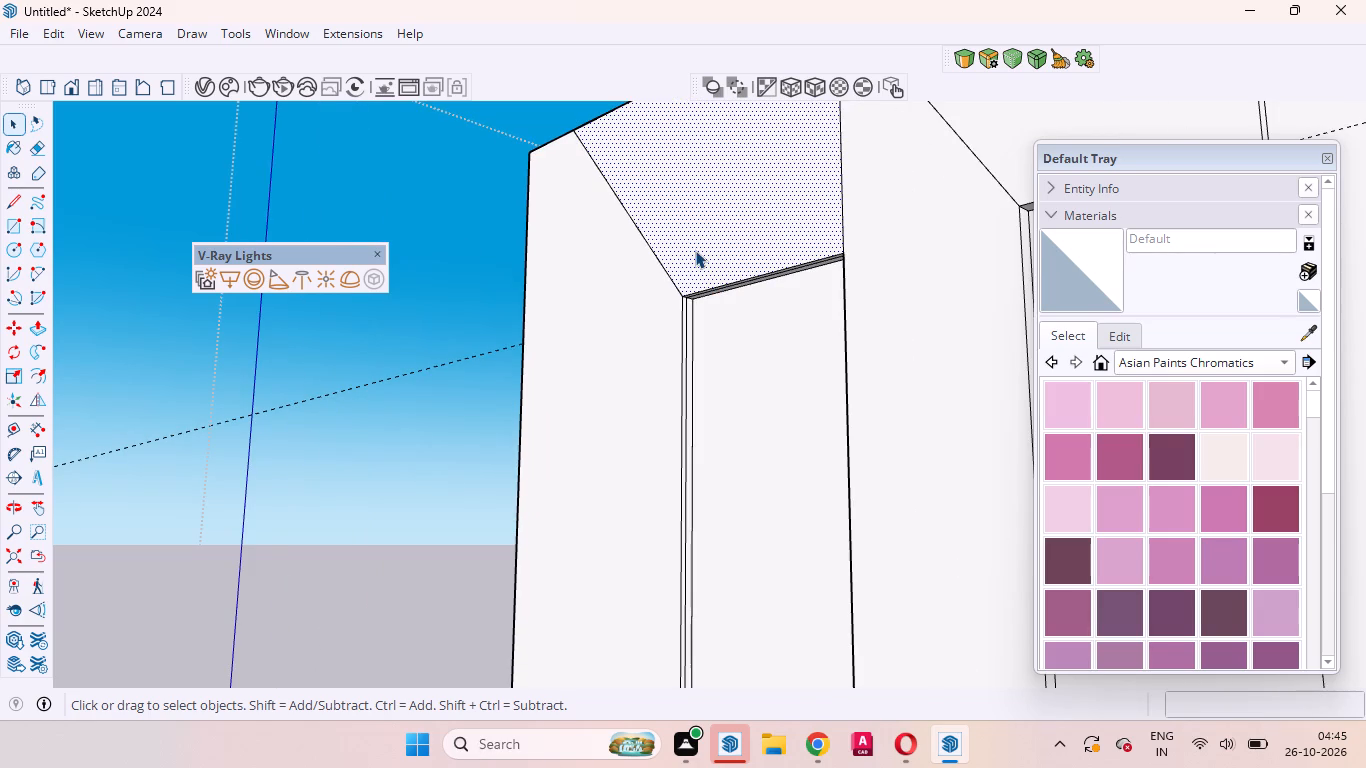
{"action": "key", "text": "l"}
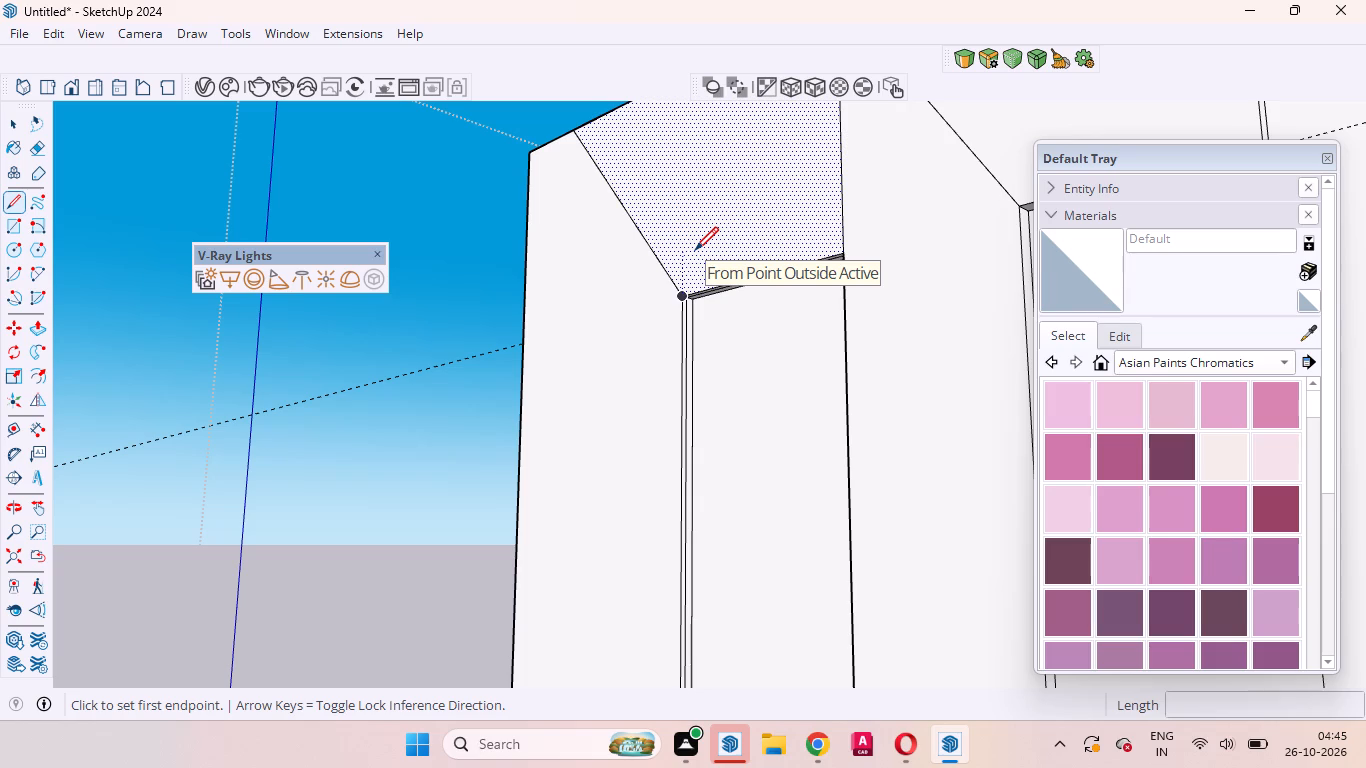
{"action": "left_click", "coordinate": [620, 207]}
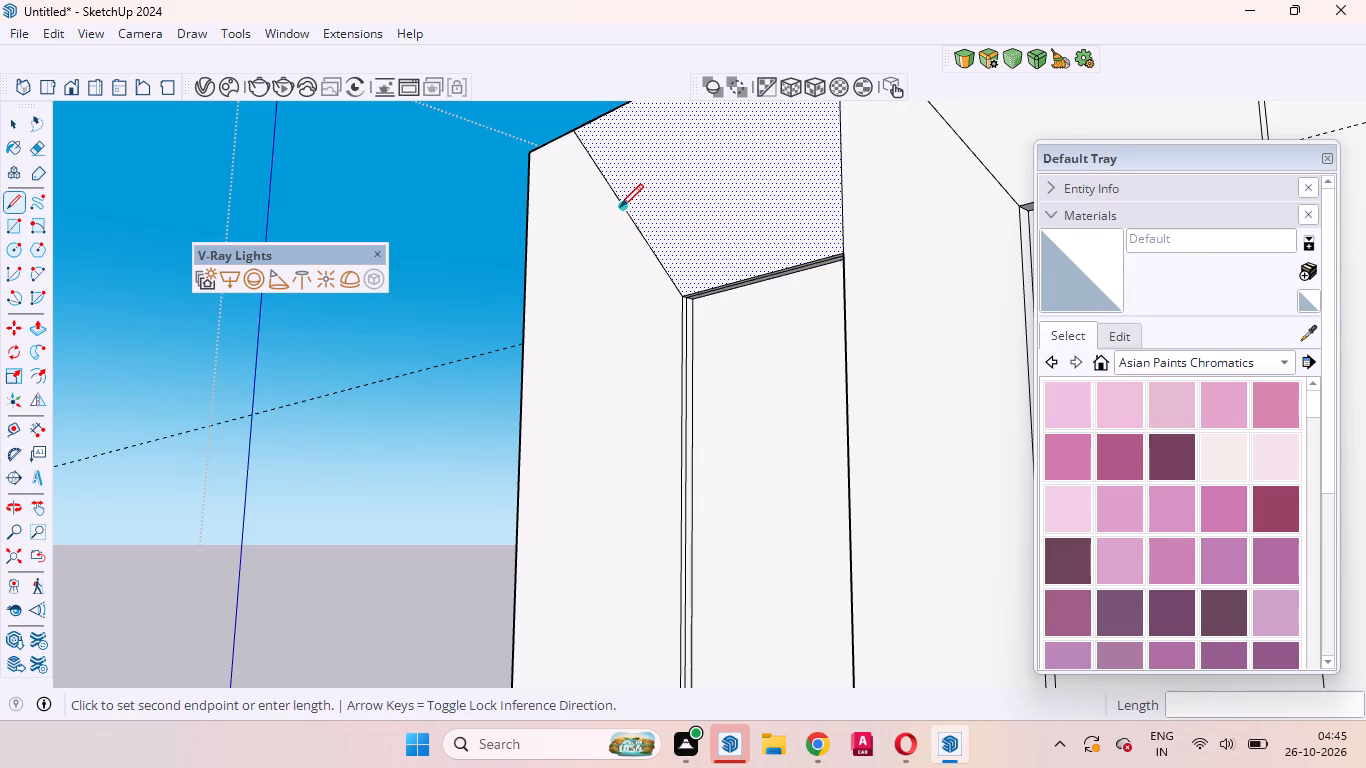
{"action": "left_click", "coordinate": [839, 126]}
{"action": "key", "text": "space"}
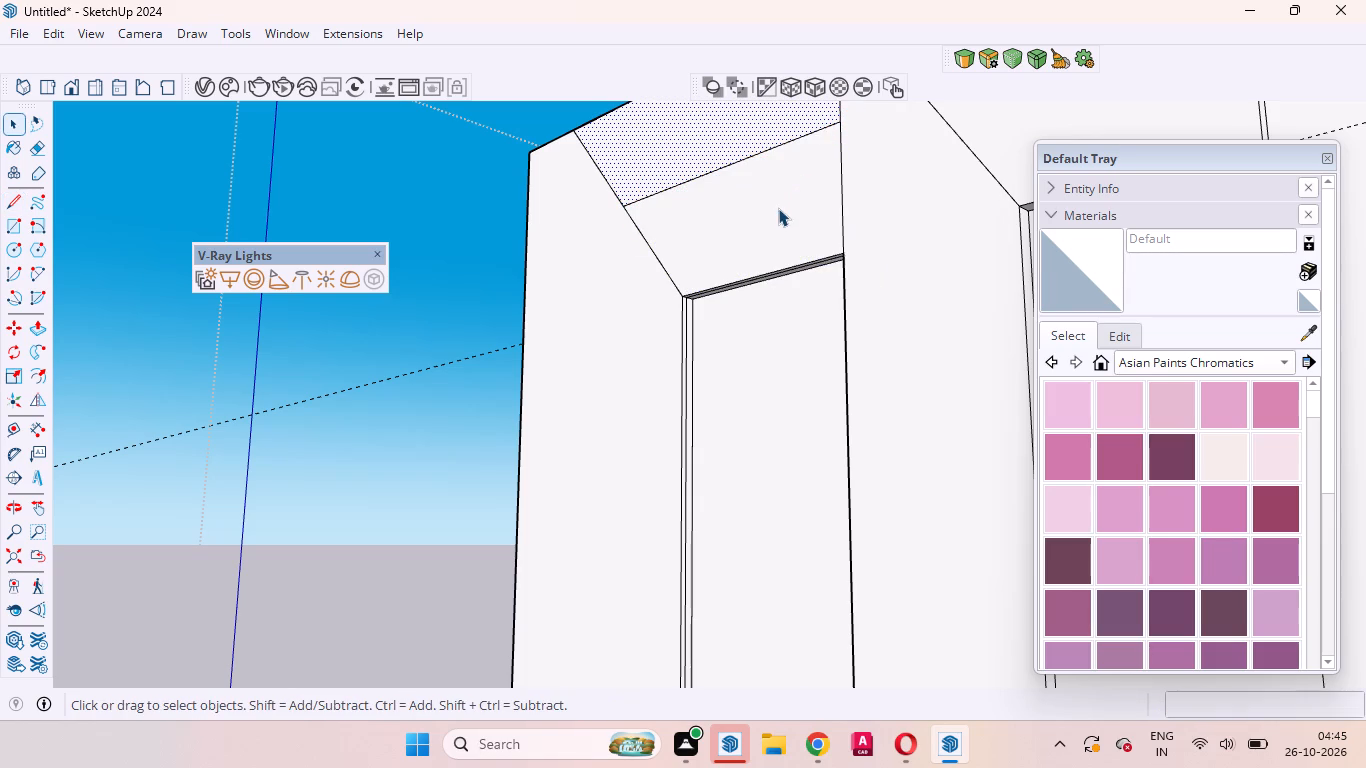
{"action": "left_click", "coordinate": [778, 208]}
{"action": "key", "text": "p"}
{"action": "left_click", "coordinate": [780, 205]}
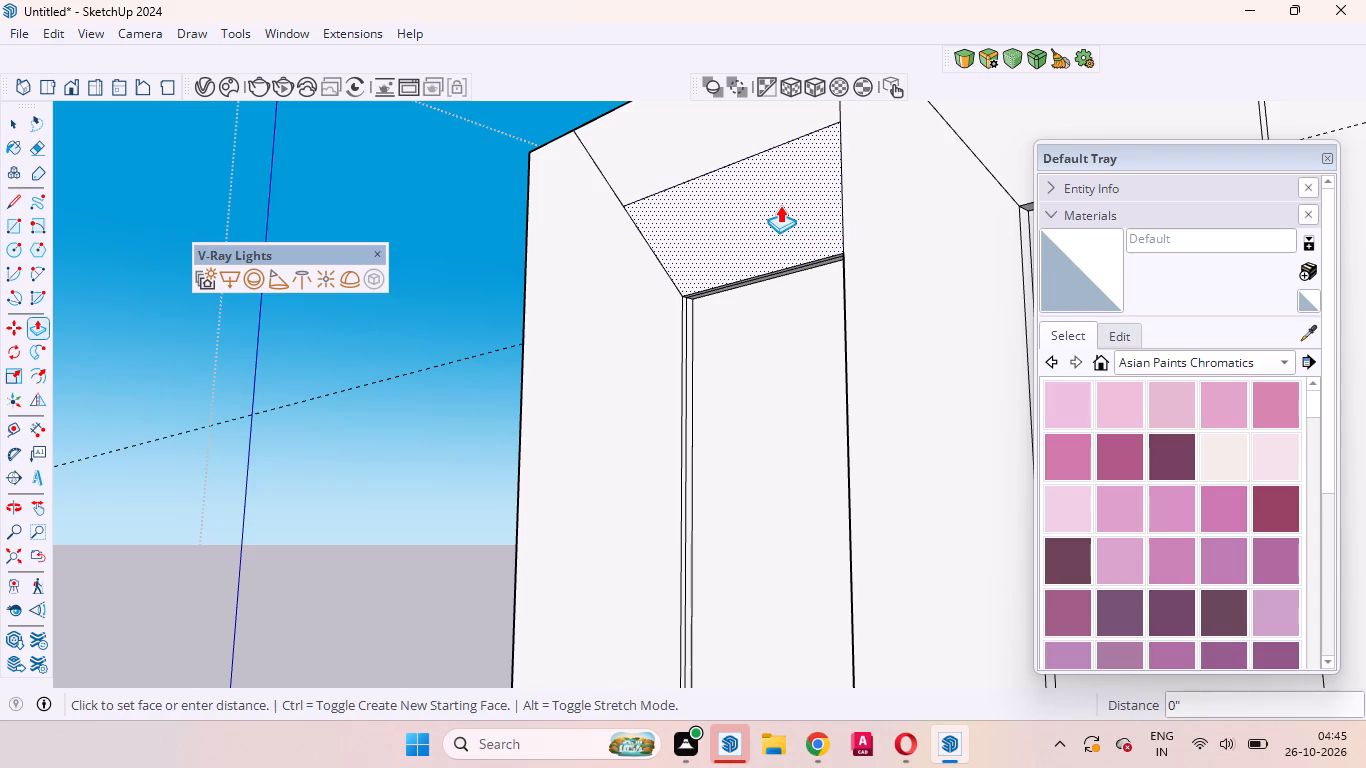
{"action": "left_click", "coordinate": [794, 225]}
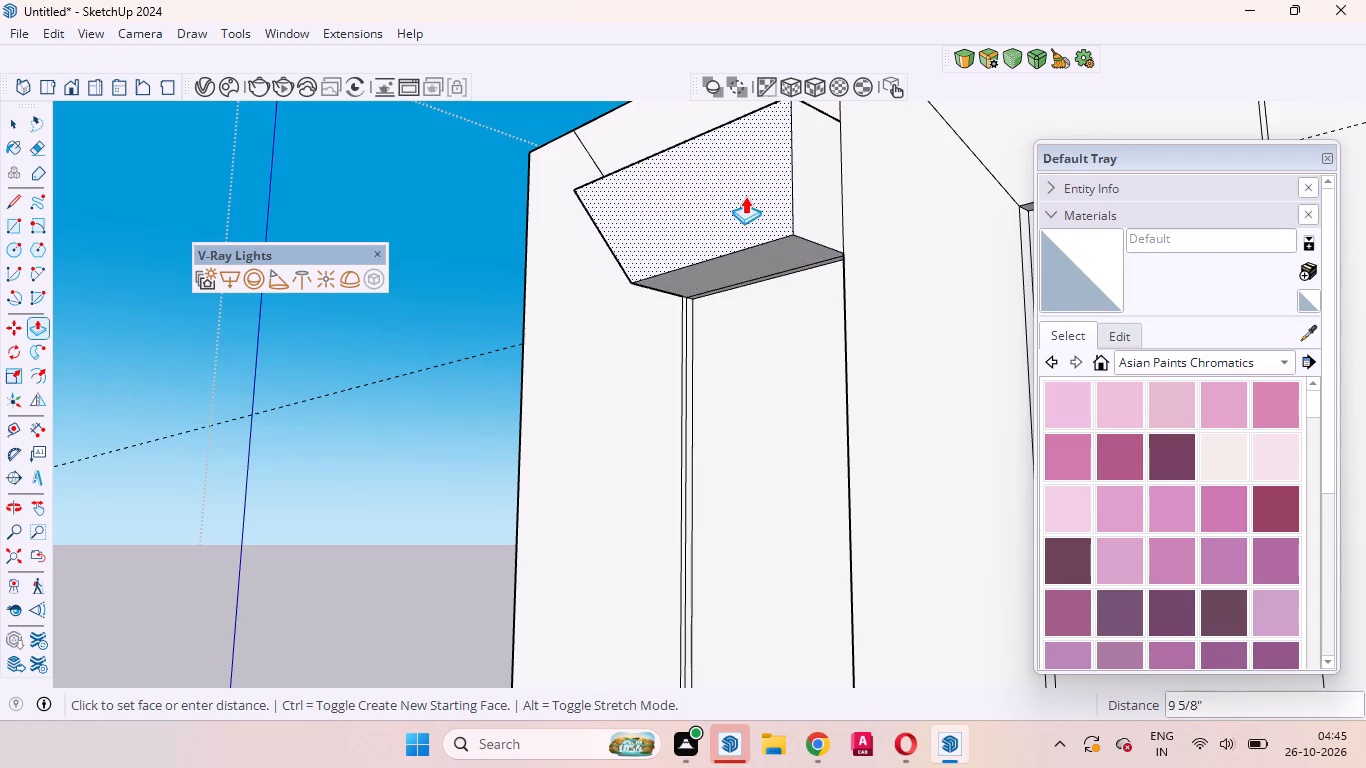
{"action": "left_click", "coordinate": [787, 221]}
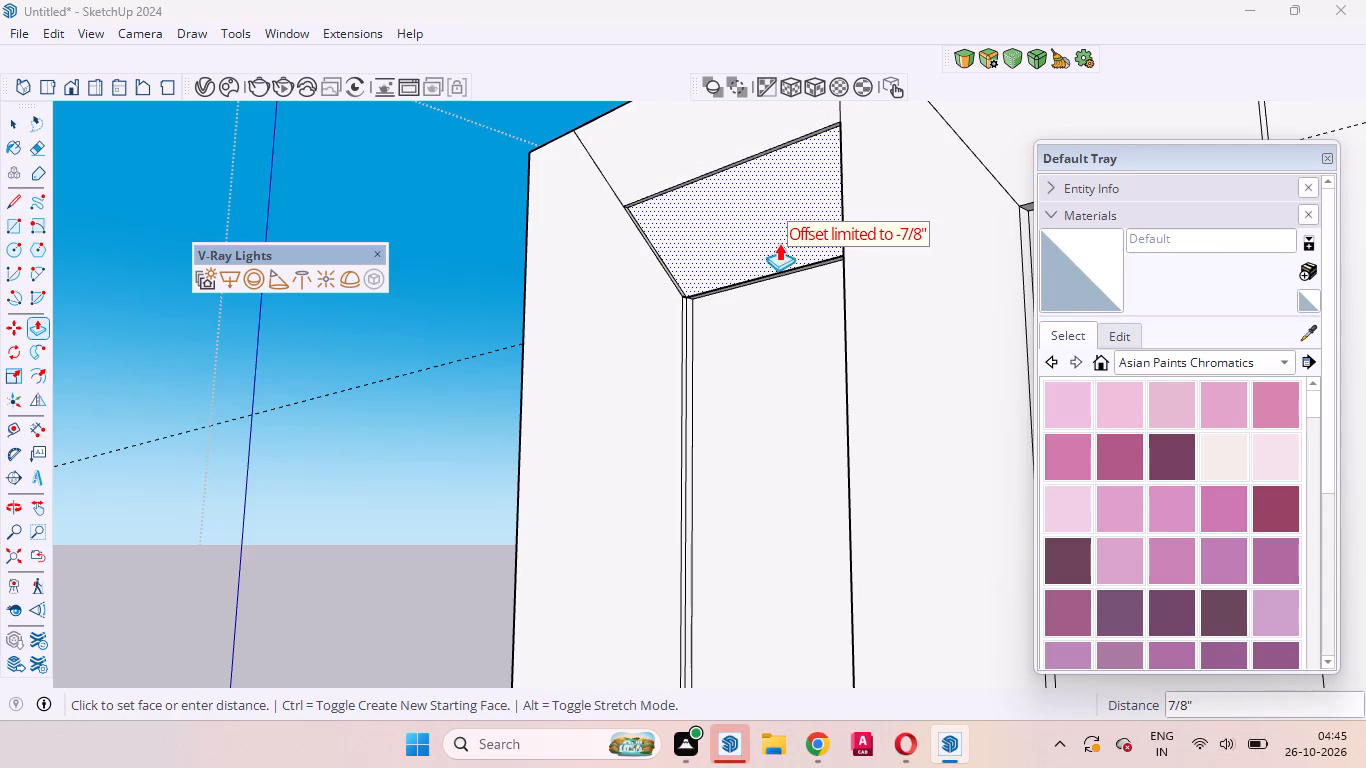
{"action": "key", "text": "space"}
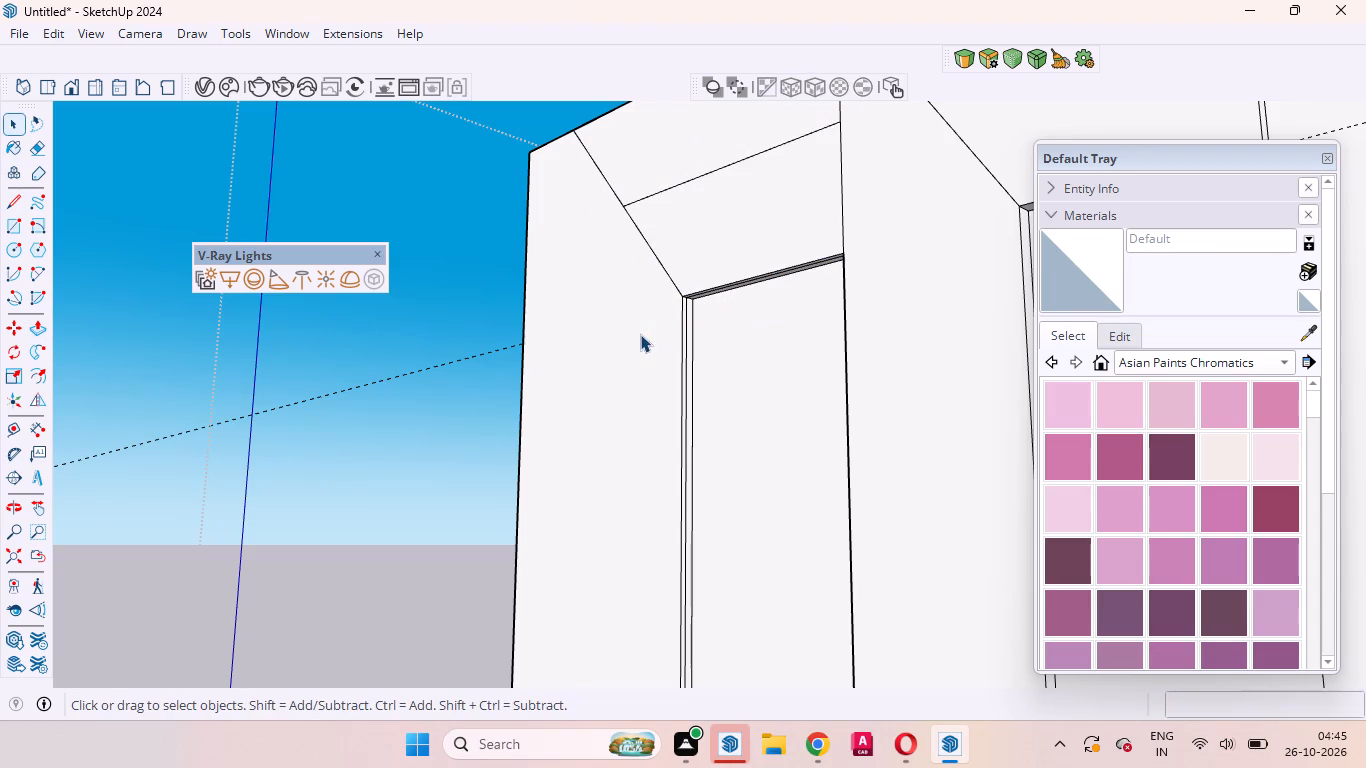
Draw an 11' 6" vertical line down the face beside the recess, from the horizontal line's end on the diagonal to the face's bottom edge.
{"action": "left_click", "coordinate": [632, 336]}
{"action": "scroll", "coordinate": [652, 332], "scroll_direction": "down", "scroll_amount": 5}
{"action": "middle_click_drag", "start_coordinate": [667, 343], "coordinate": [732, 362]}
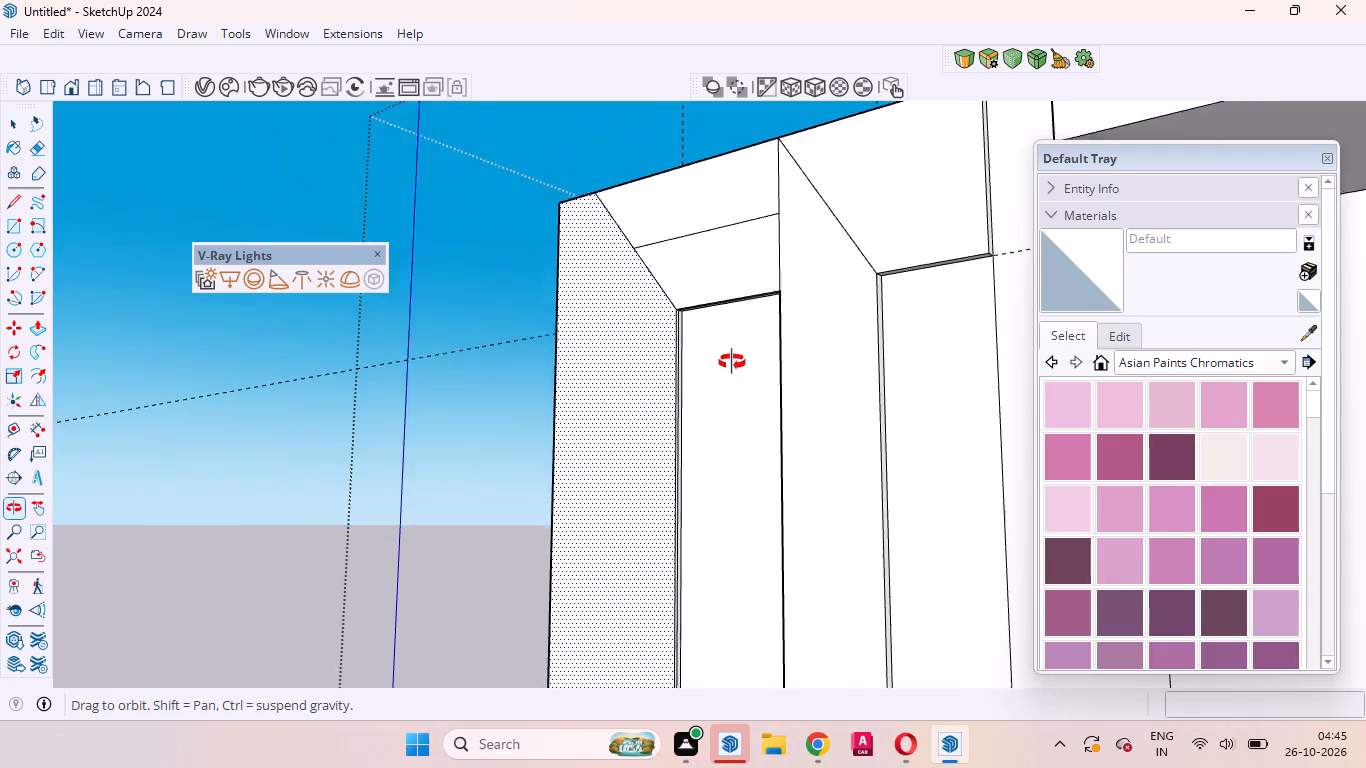
{"action": "middle_click_drag", "start_coordinate": [732, 362], "coordinate": [846, 478]}
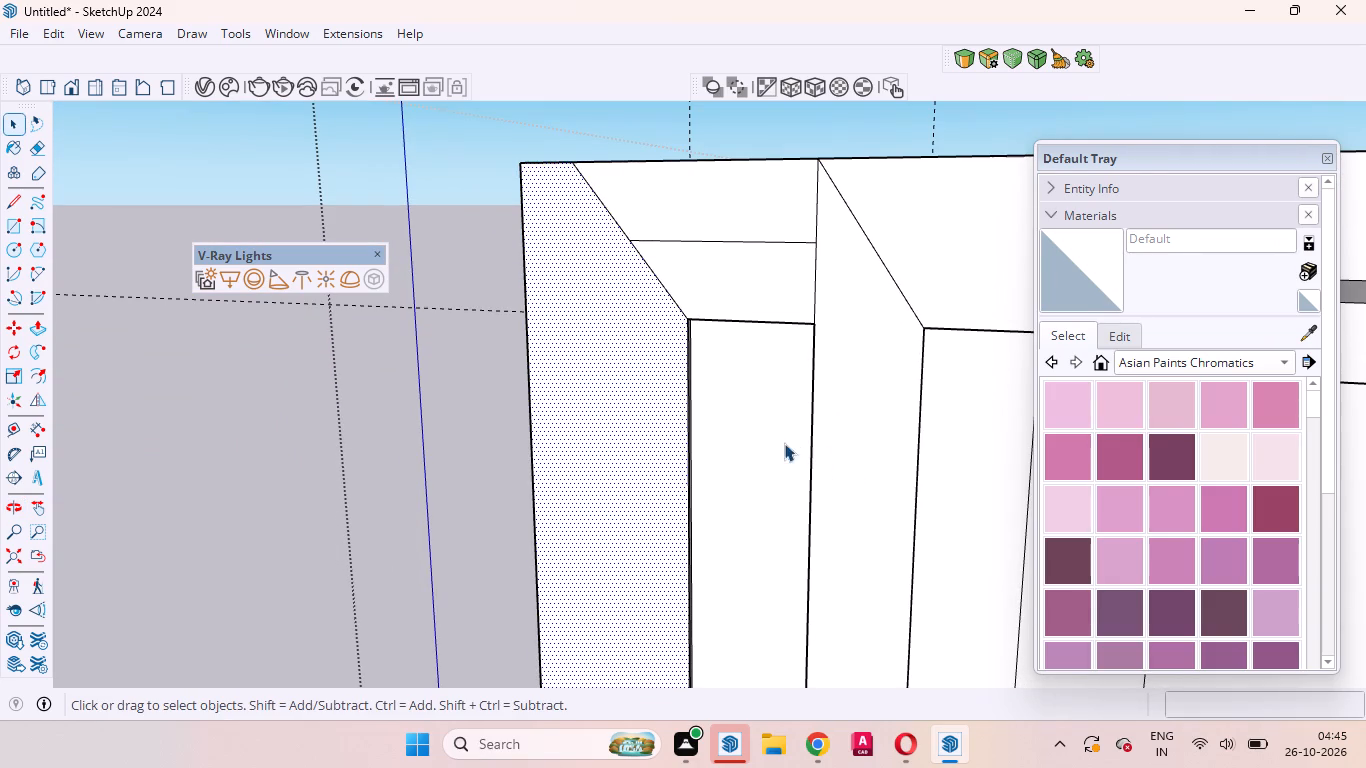
{"action": "scroll", "coordinate": [663, 386], "scroll_direction": "down", "scroll_amount": 4}
{"action": "scroll", "coordinate": [632, 386], "scroll_direction": "up", "scroll_amount": 5}
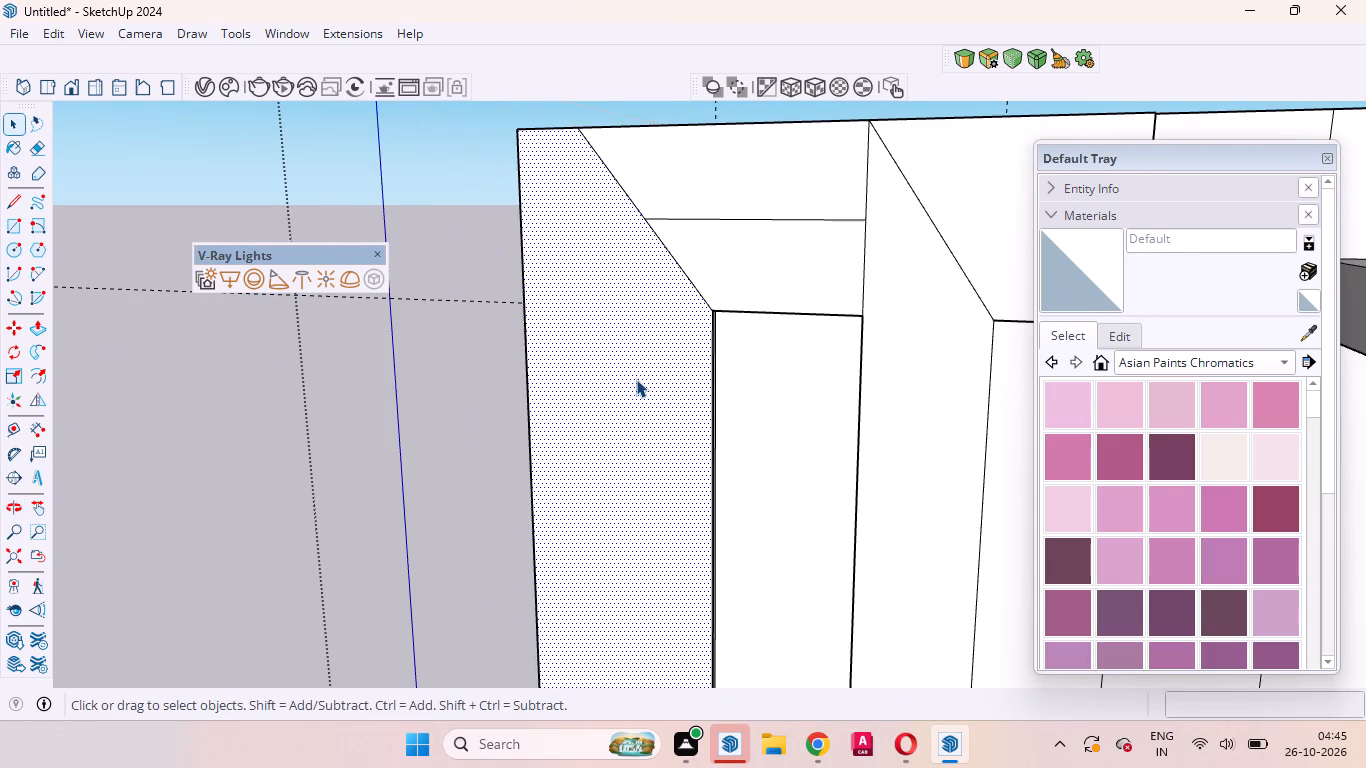
{"action": "key", "text": "l"}
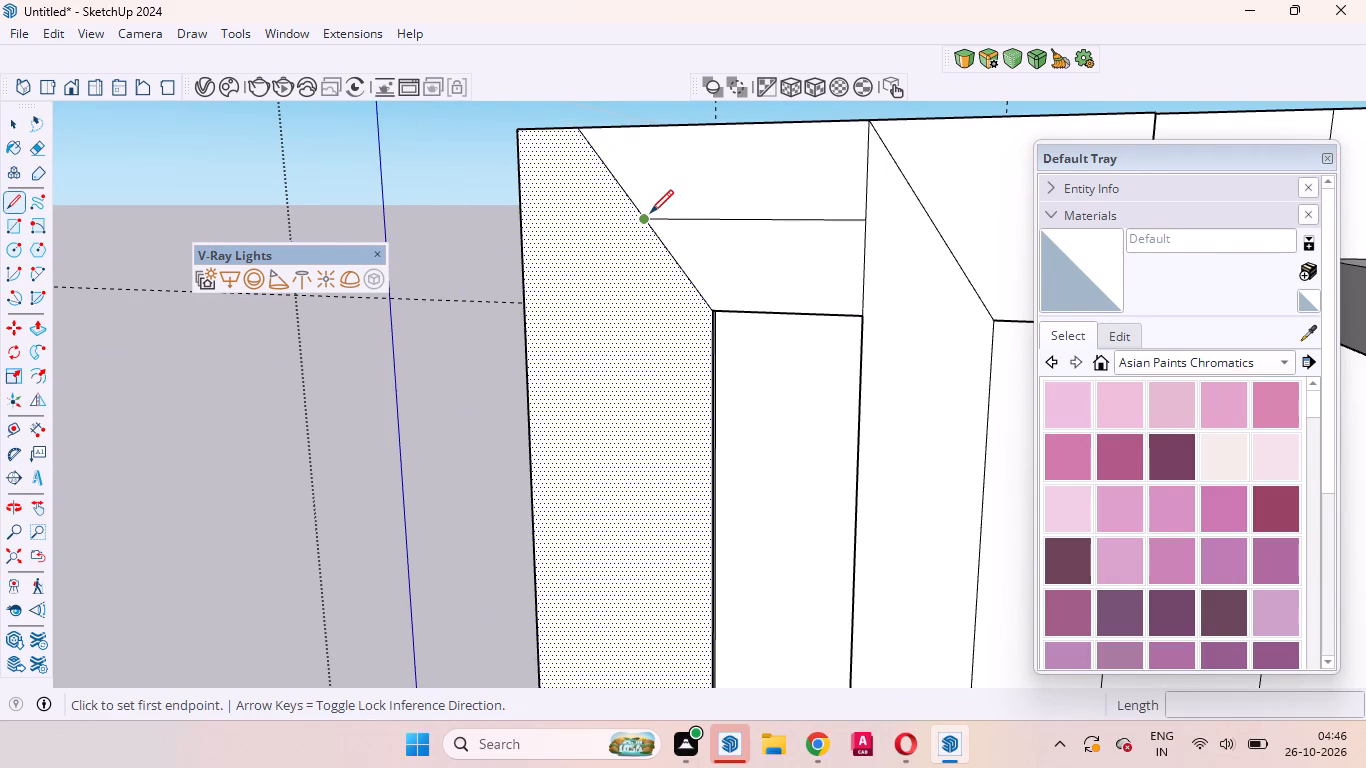
{"action": "left_click_drag", "start_coordinate": [650, 213], "coordinate": [650, 247]}
{"action": "scroll", "coordinate": [665, 424], "scroll_direction": "down", "scroll_amount": 7}
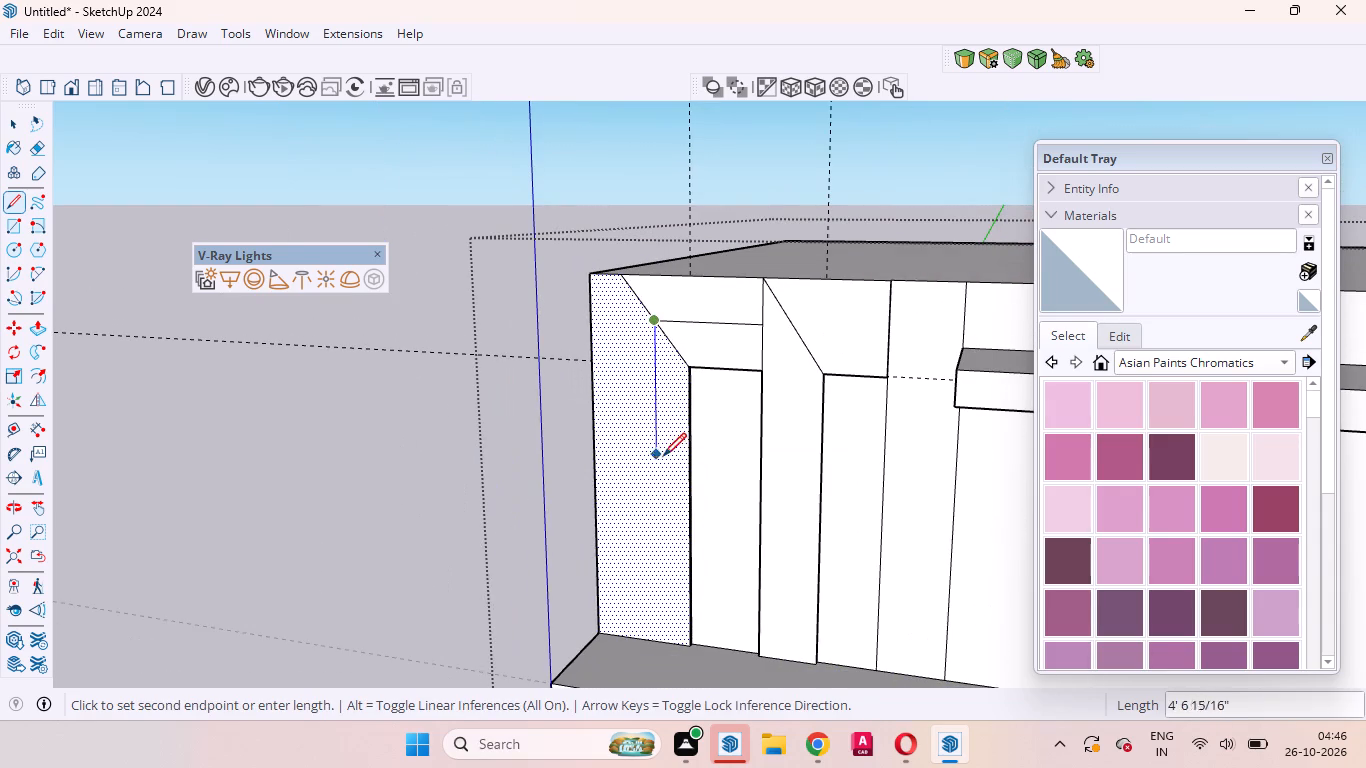
{"action": "left_click", "coordinate": [656, 645]}
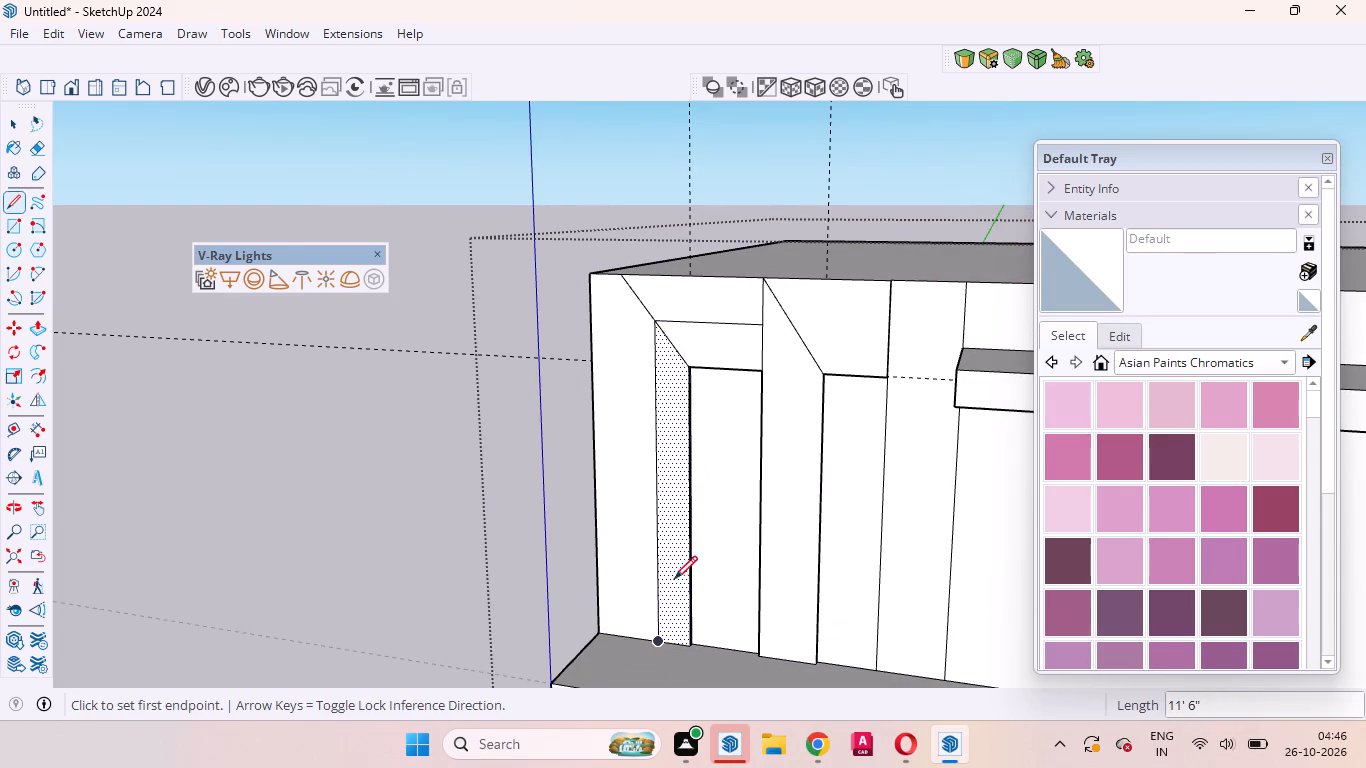
{"action": "key", "text": "space"}
Push the inner vertical band between the new line and the recess inward, repeating the last push distance.
{"action": "key", "text": "p"}
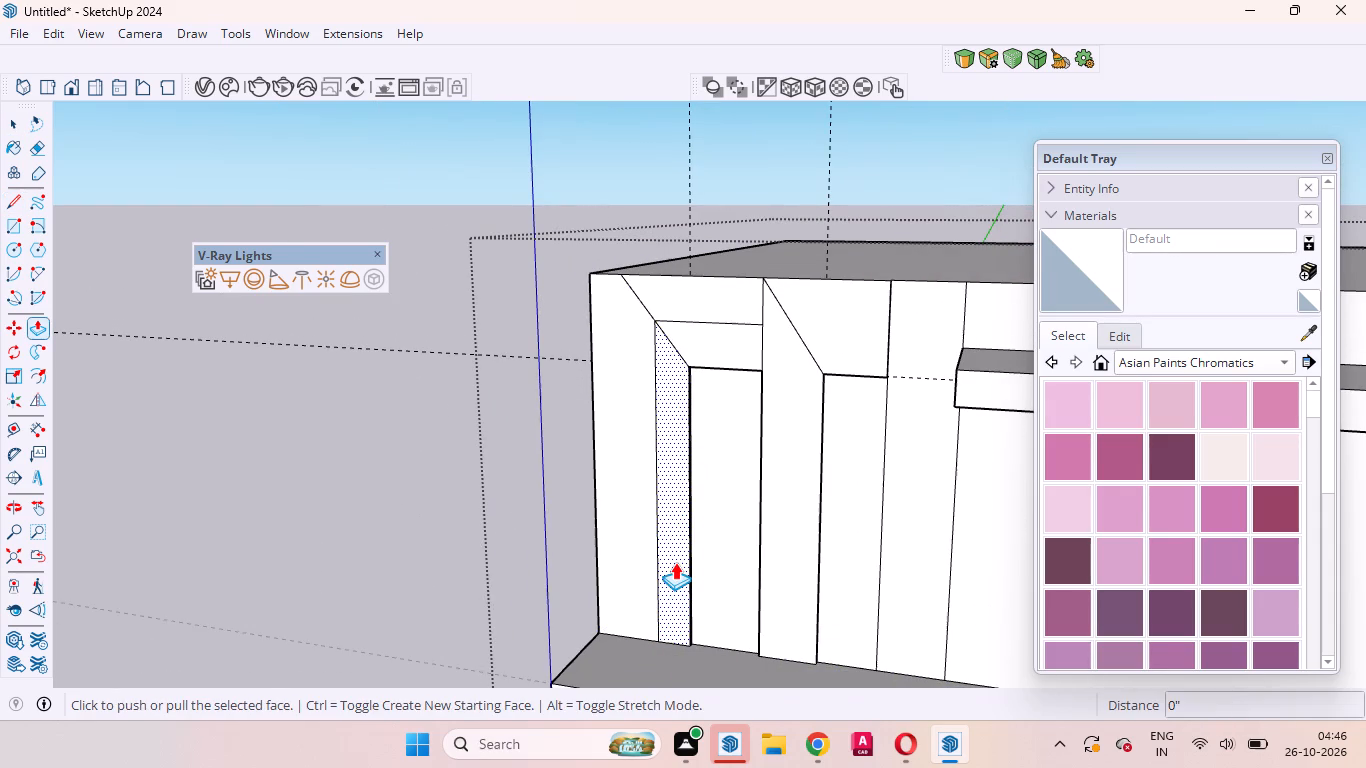
{"action": "double_click", "coordinate": [675, 562]}
{"action": "key", "text": "space"}
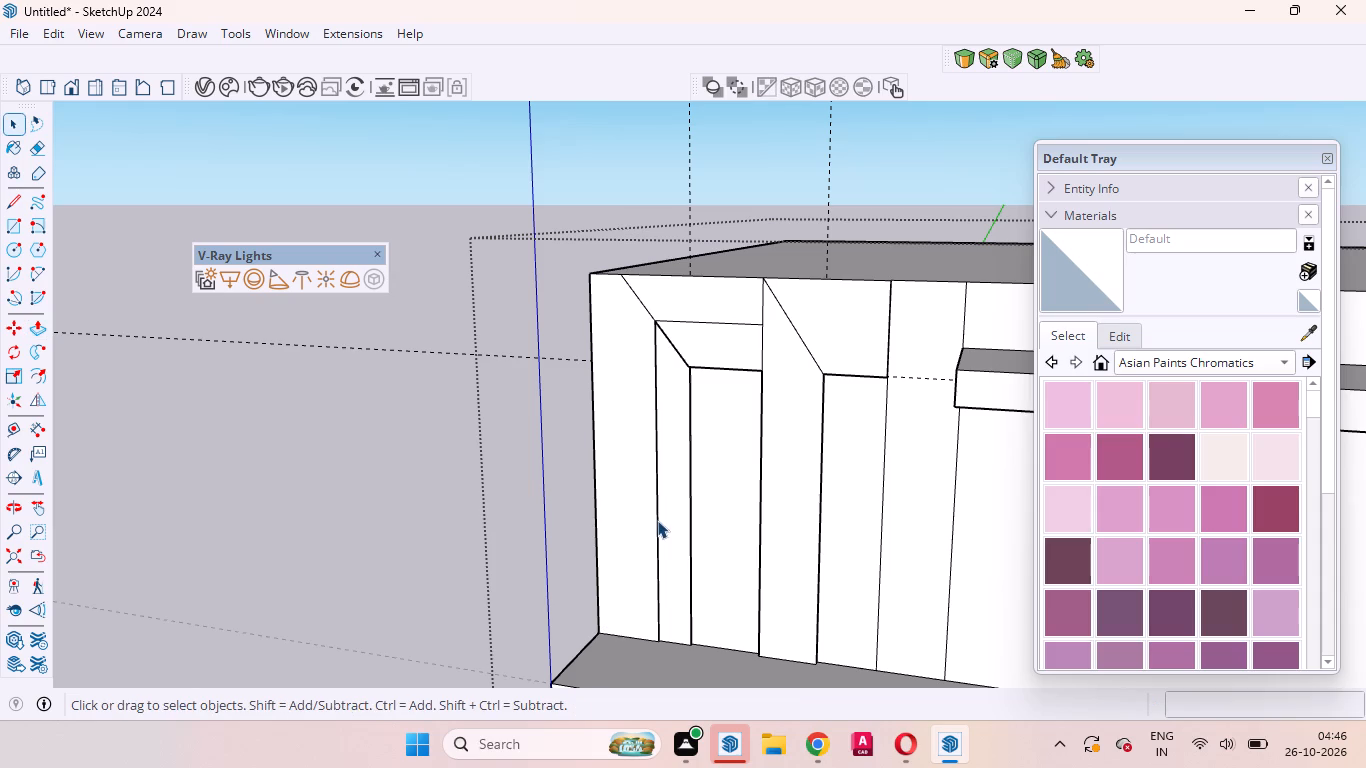
Push the horizontal band directly above the recess inward by the same repeated distance, level with the dividing edge on the recess's underside.
{"action": "scroll", "coordinate": [693, 283], "scroll_direction": "down", "scroll_amount": 1}
{"action": "scroll", "coordinate": [658, 345], "scroll_direction": "up", "scroll_amount": 16}
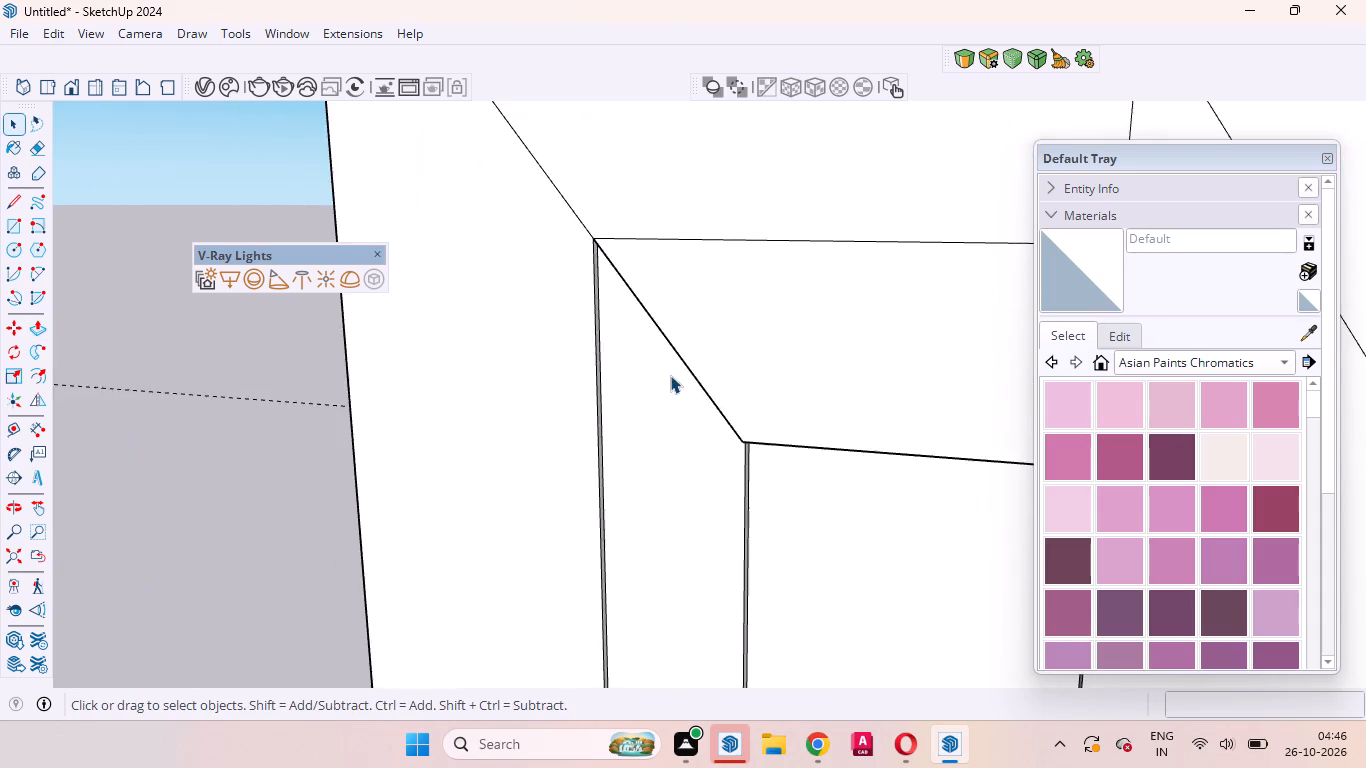
{"action": "scroll", "coordinate": [670, 375], "scroll_direction": "up", "scroll_amount": 11}
{"action": "middle_click_drag", "start_coordinate": [727, 412], "coordinate": [759, 221]}
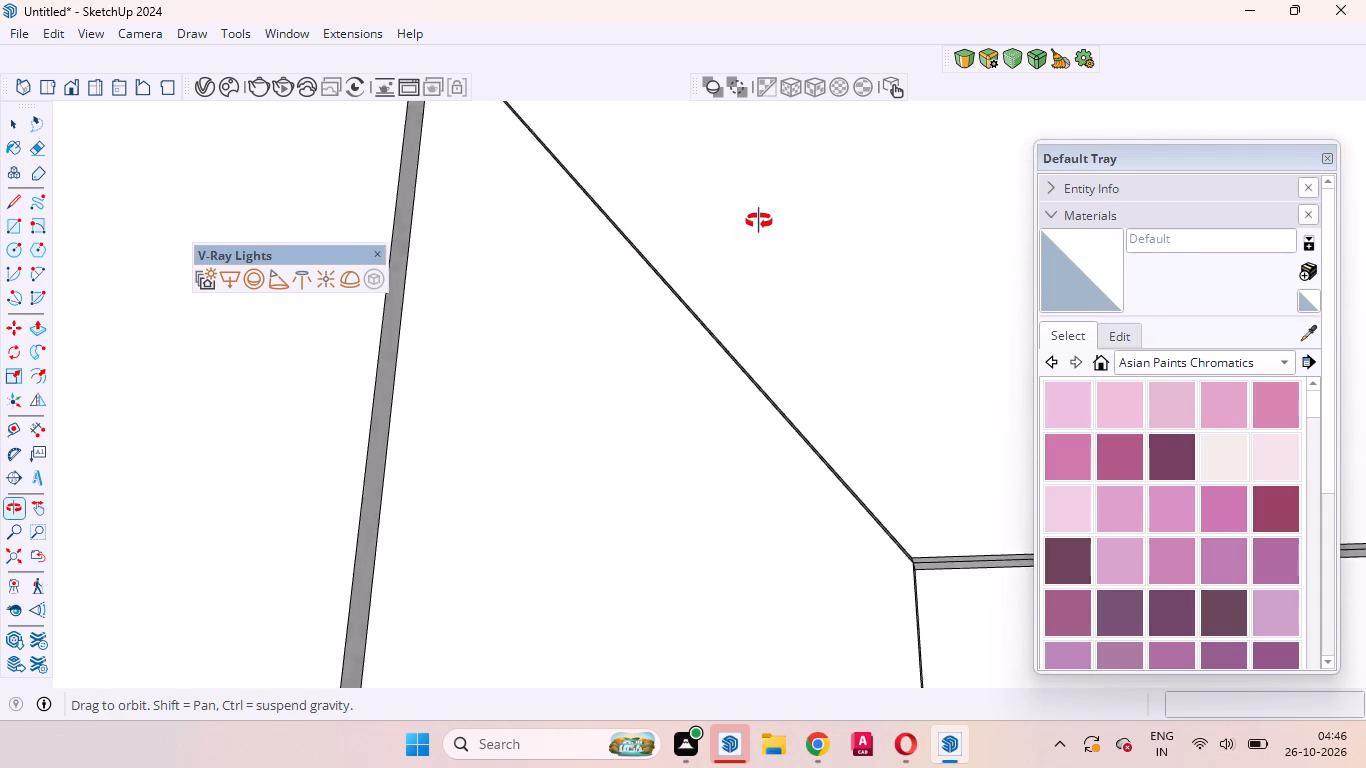
{"action": "middle_click_drag", "start_coordinate": [759, 221], "coordinate": [586, 202]}
{"action": "scroll", "coordinate": [695, 286], "scroll_direction": "down", "scroll_amount": 4}
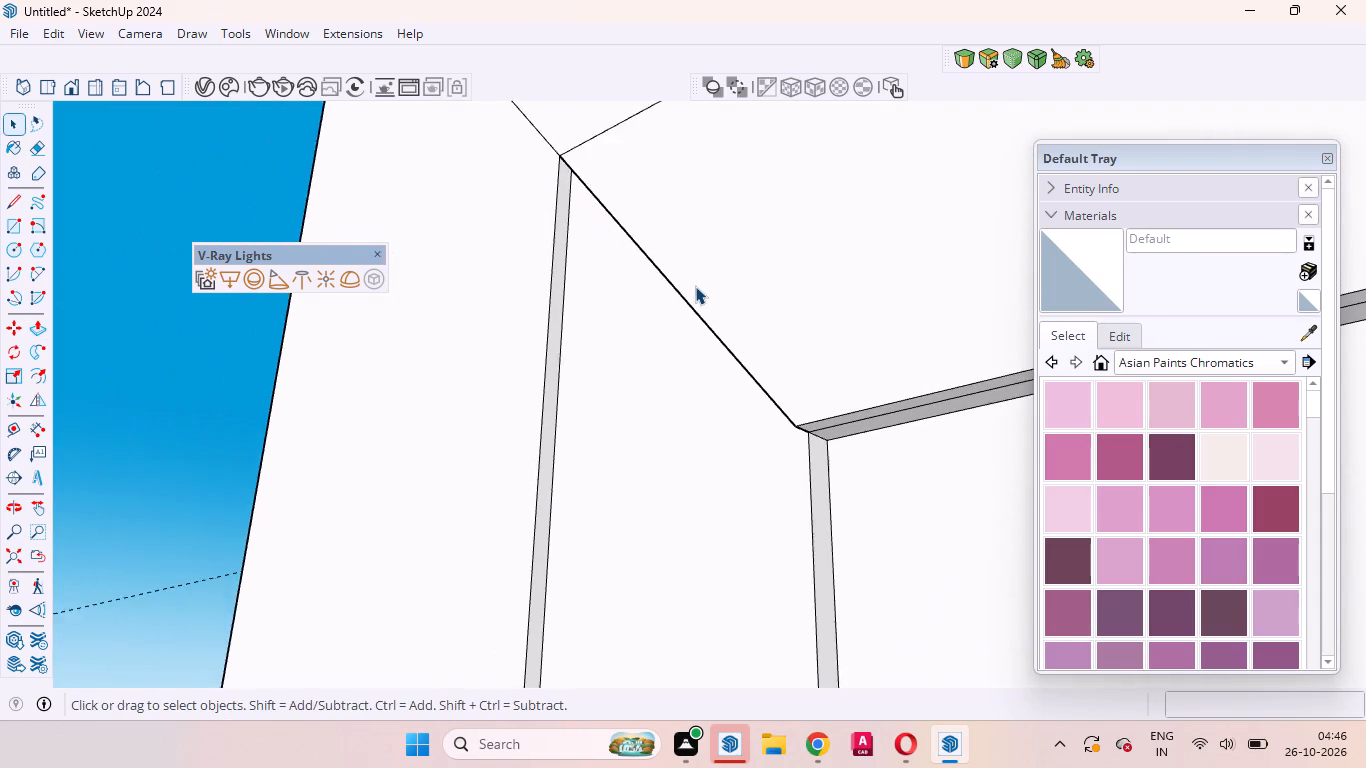
{"action": "scroll", "coordinate": [695, 286], "scroll_direction": "down", "scroll_amount": 5}
{"action": "scroll", "coordinate": [761, 298], "scroll_direction": "up", "scroll_amount": 4}
{"action": "left_click", "coordinate": [824, 310]}
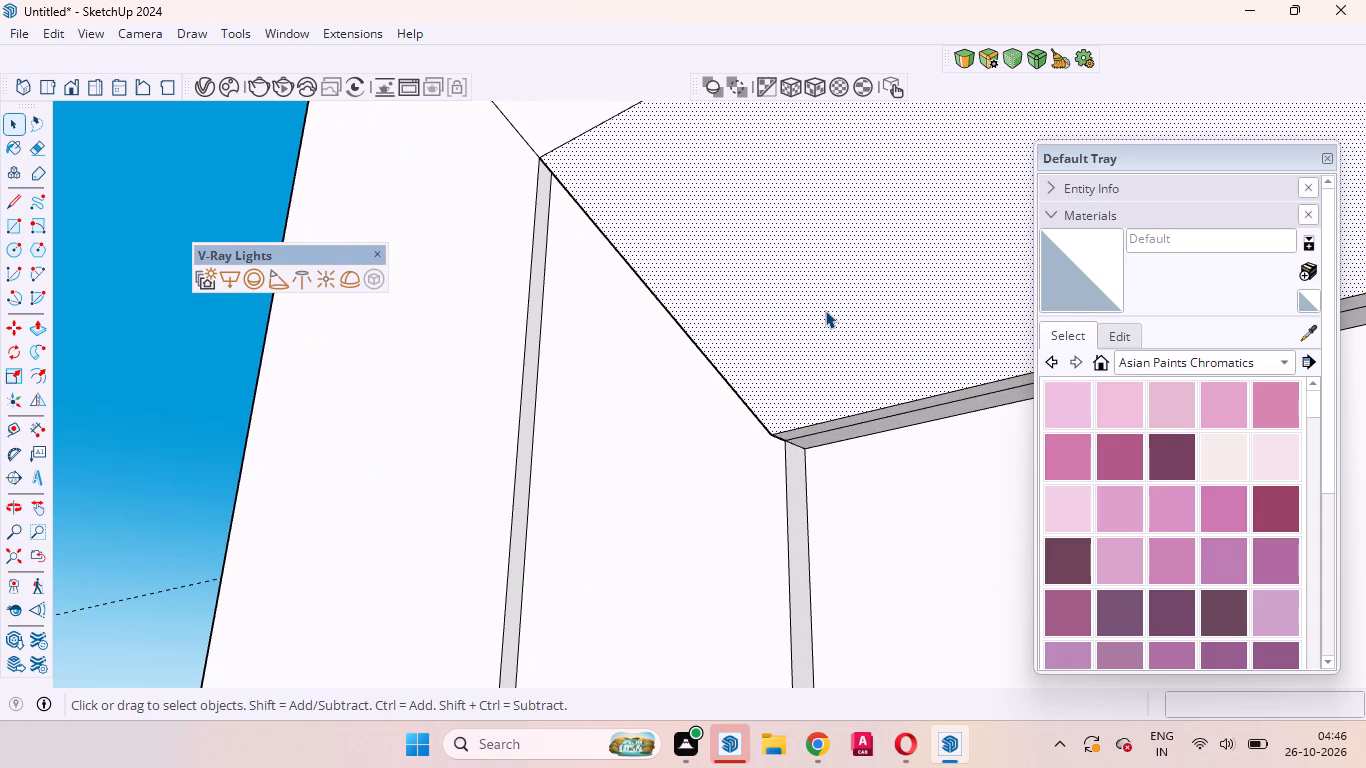
{"action": "key", "text": "p"}
{"action": "double_click", "coordinate": [825, 310]}
{"action": "key", "text": "space"}
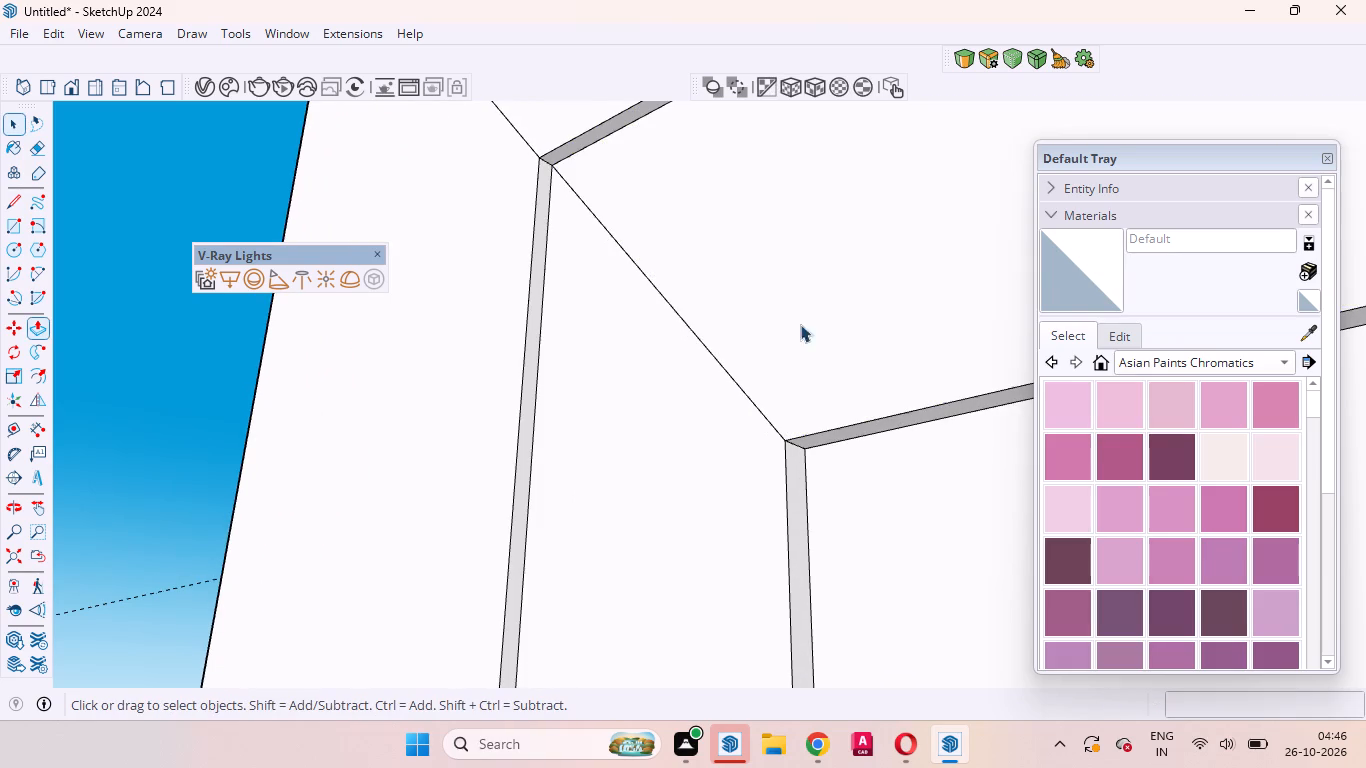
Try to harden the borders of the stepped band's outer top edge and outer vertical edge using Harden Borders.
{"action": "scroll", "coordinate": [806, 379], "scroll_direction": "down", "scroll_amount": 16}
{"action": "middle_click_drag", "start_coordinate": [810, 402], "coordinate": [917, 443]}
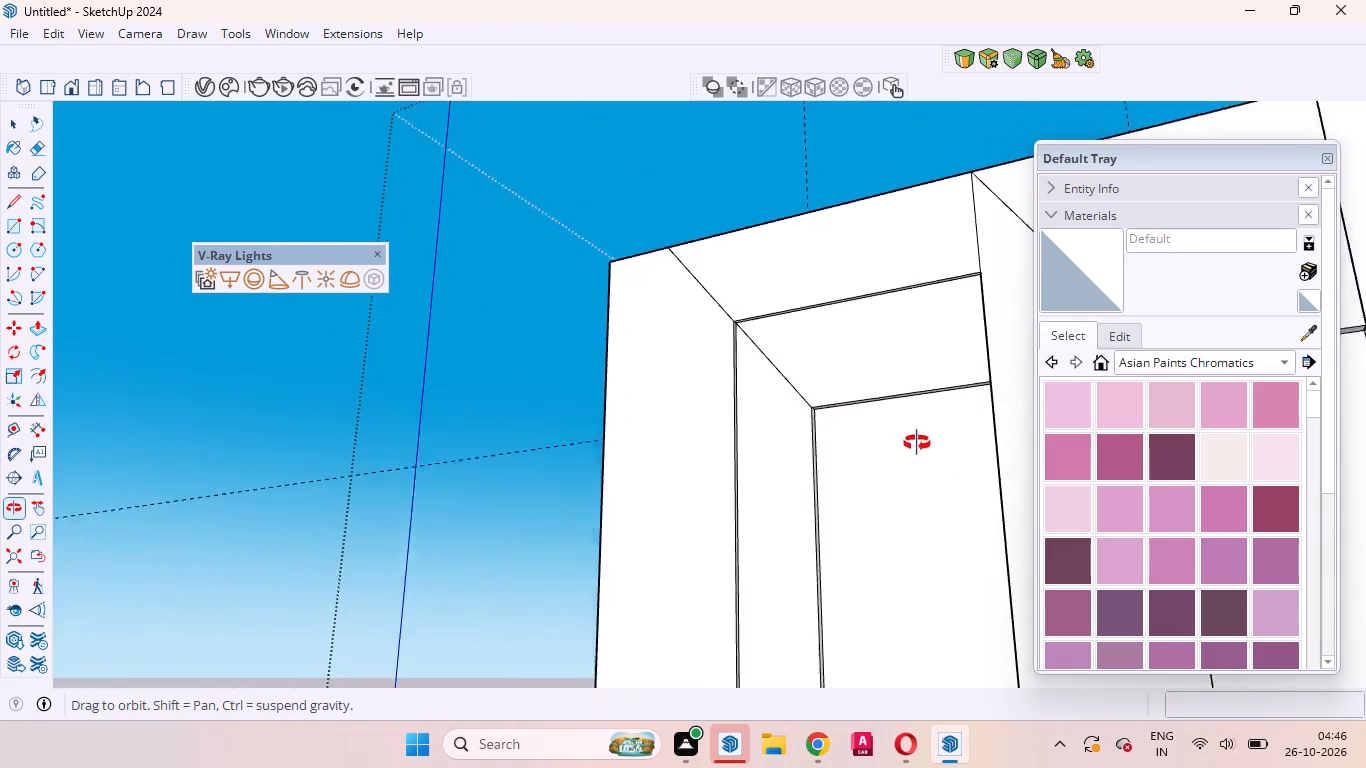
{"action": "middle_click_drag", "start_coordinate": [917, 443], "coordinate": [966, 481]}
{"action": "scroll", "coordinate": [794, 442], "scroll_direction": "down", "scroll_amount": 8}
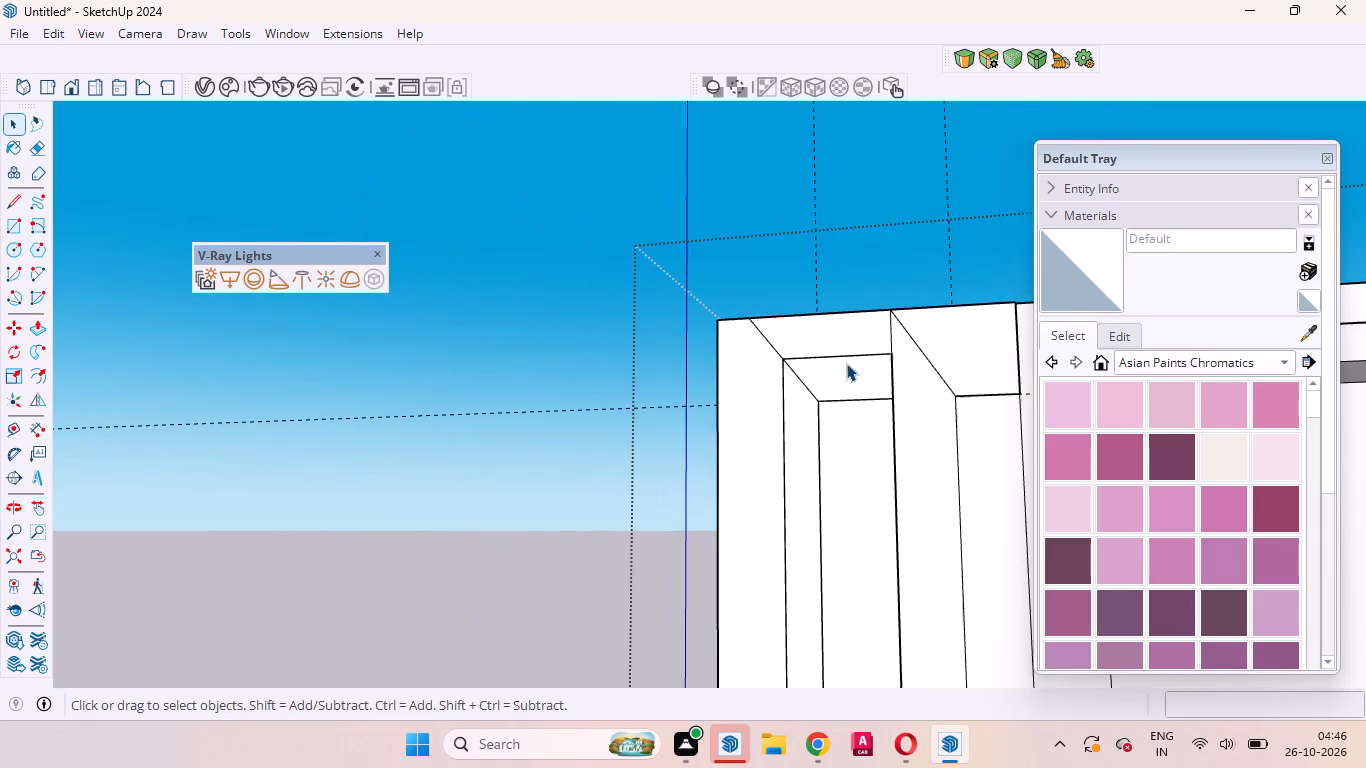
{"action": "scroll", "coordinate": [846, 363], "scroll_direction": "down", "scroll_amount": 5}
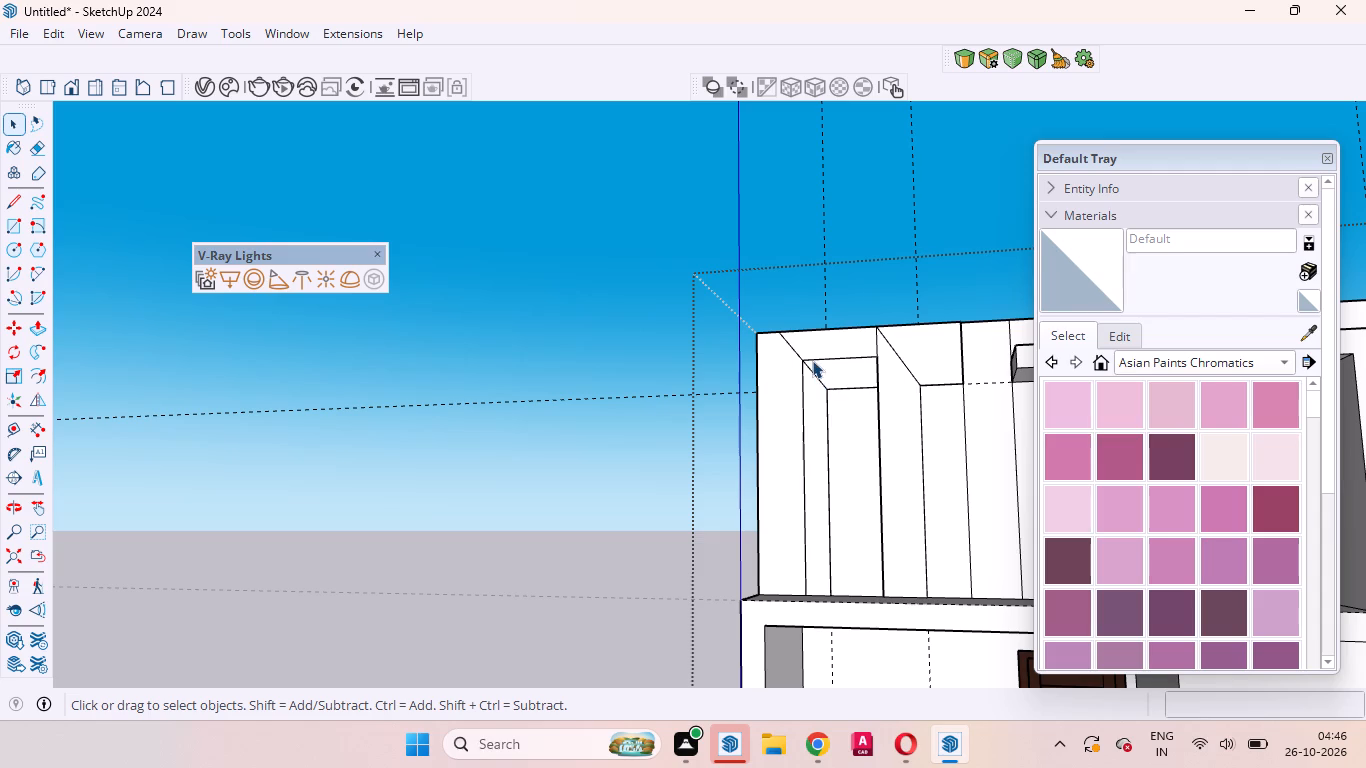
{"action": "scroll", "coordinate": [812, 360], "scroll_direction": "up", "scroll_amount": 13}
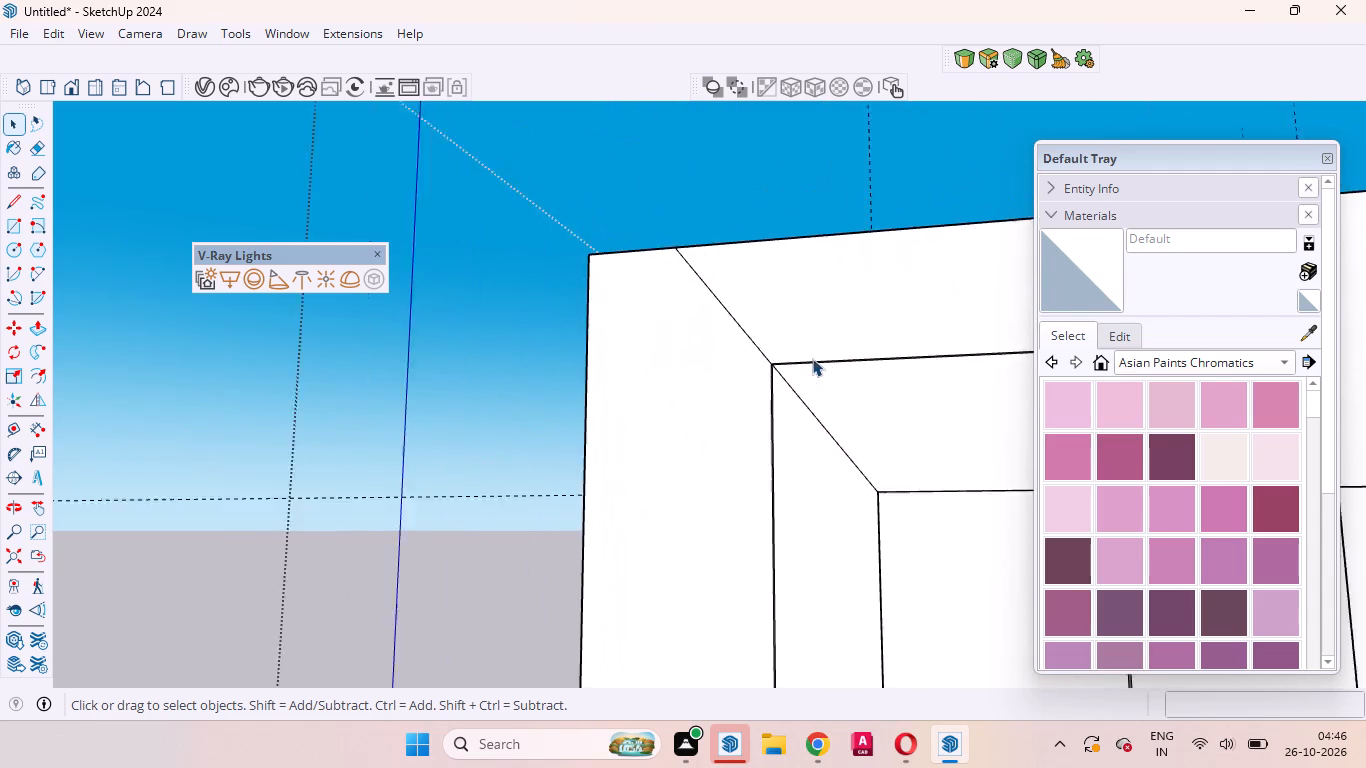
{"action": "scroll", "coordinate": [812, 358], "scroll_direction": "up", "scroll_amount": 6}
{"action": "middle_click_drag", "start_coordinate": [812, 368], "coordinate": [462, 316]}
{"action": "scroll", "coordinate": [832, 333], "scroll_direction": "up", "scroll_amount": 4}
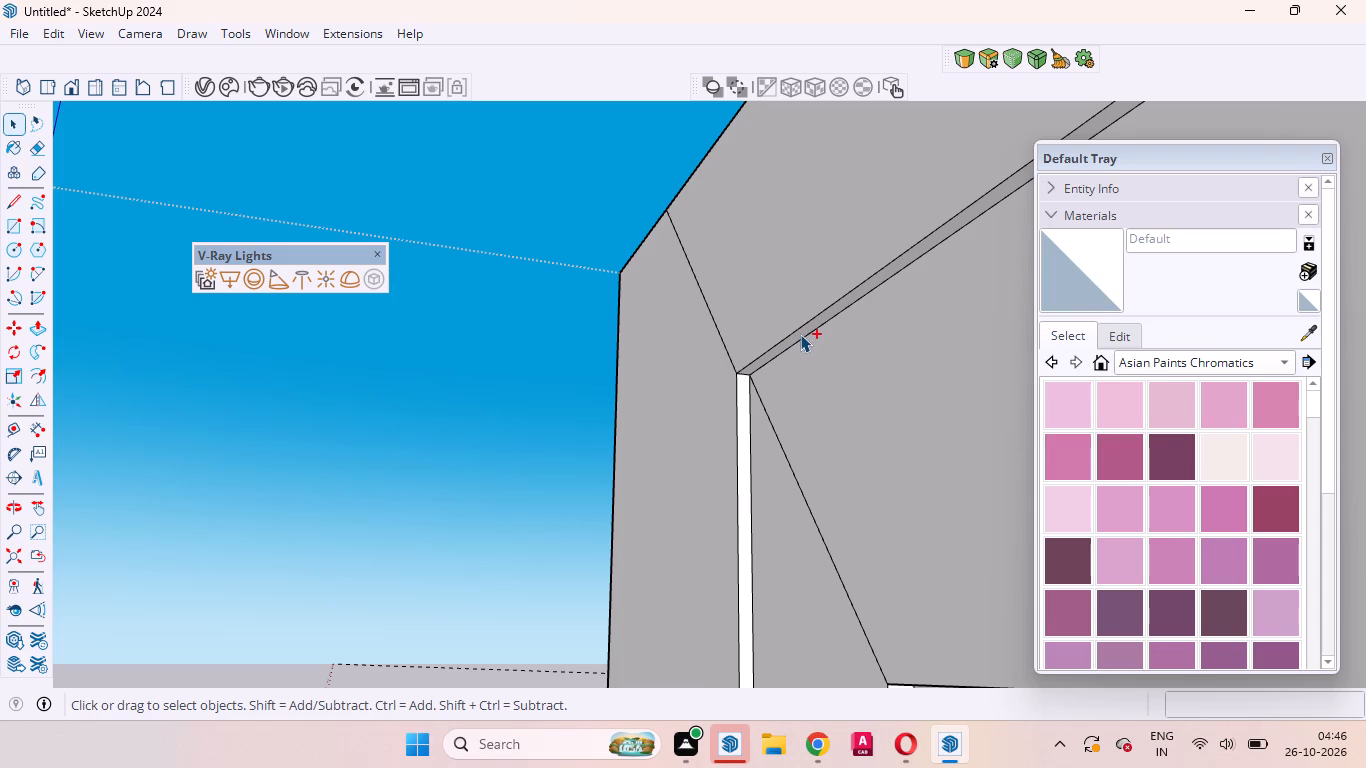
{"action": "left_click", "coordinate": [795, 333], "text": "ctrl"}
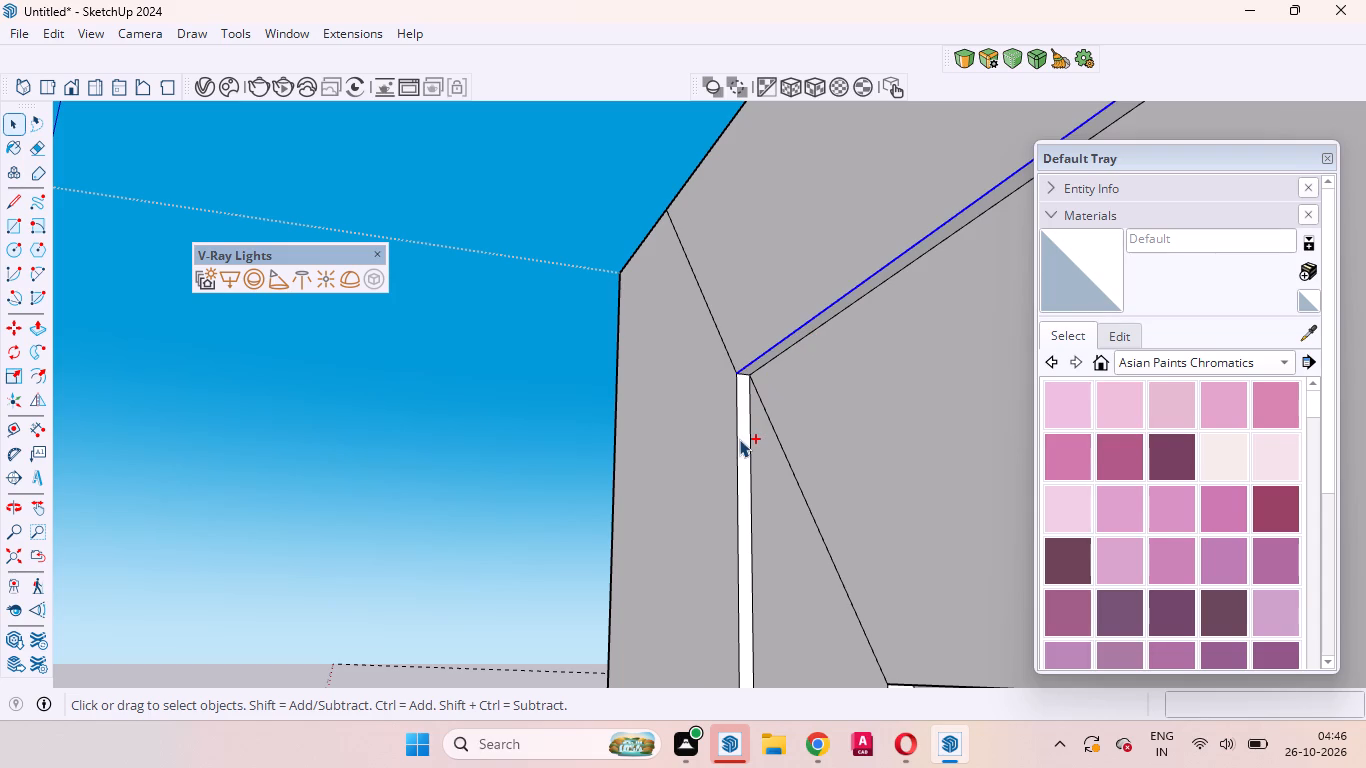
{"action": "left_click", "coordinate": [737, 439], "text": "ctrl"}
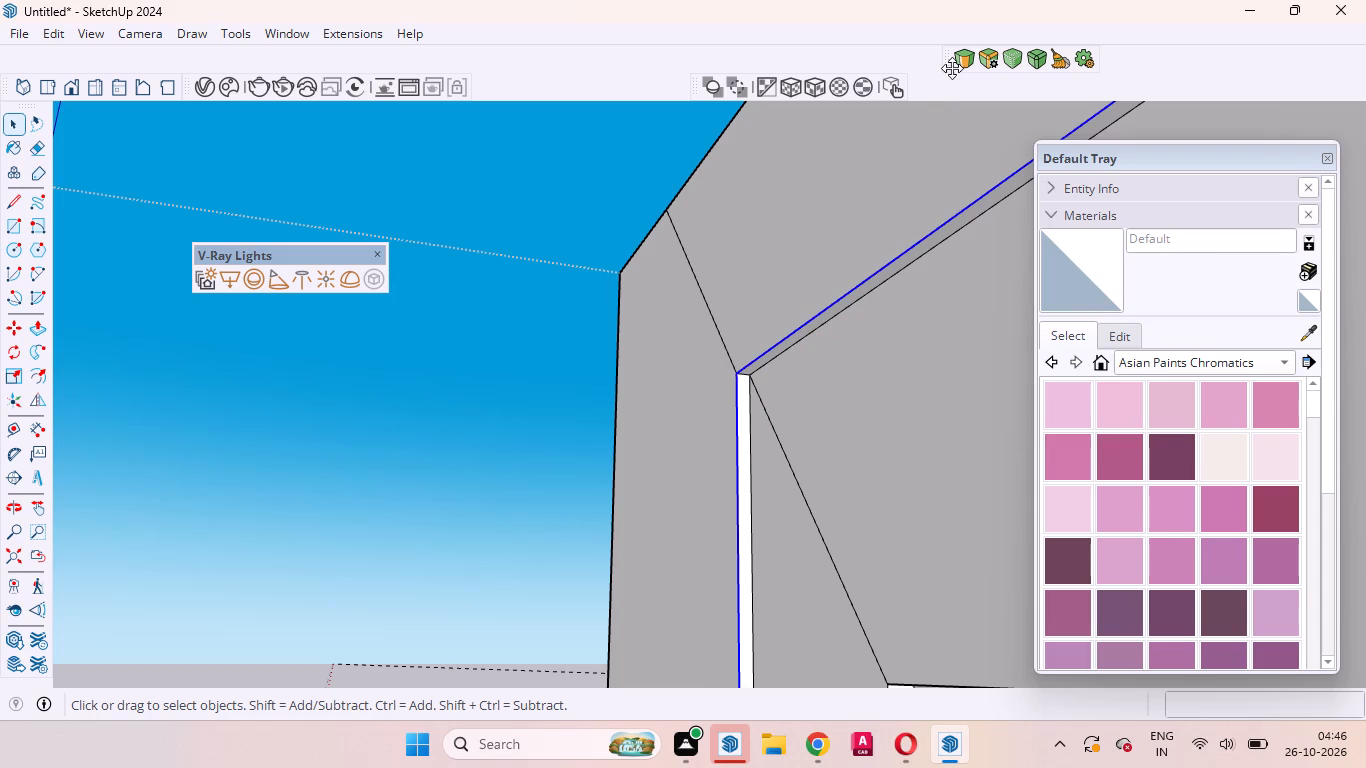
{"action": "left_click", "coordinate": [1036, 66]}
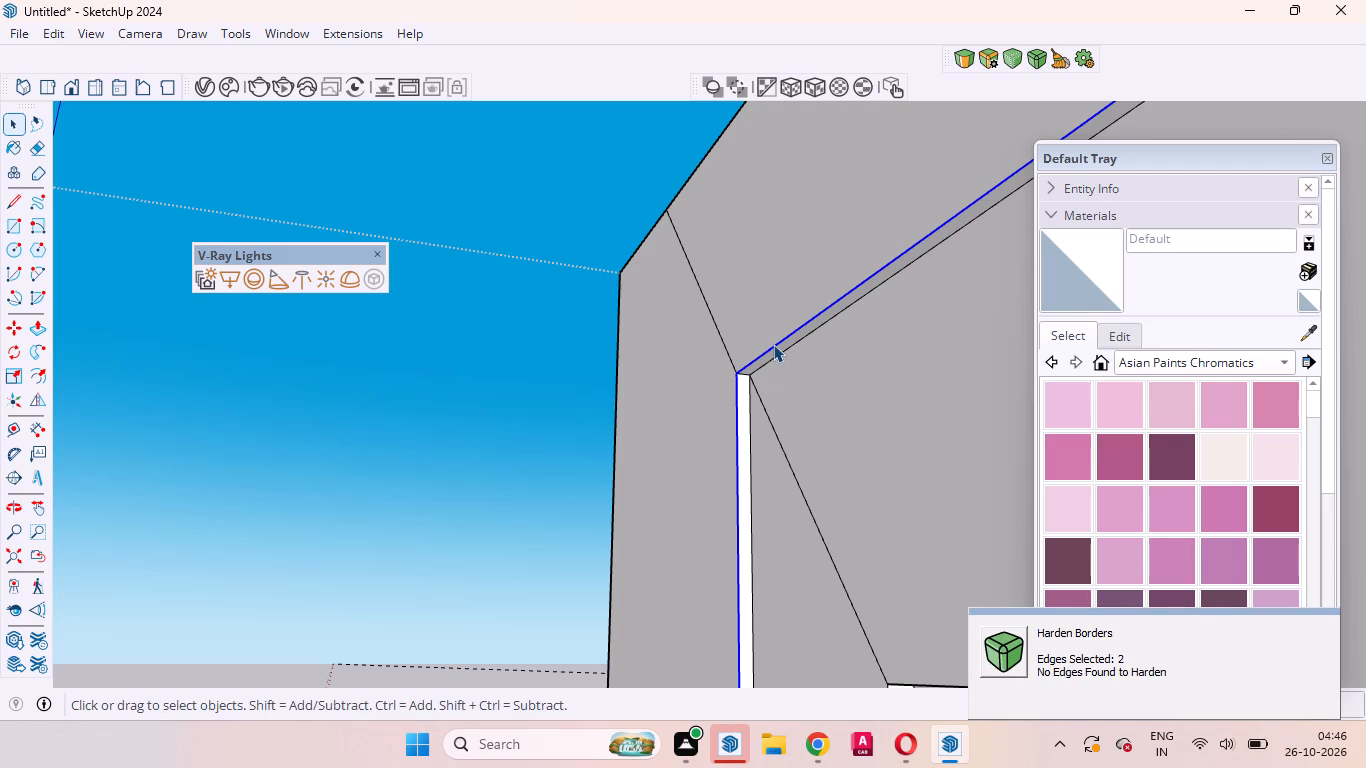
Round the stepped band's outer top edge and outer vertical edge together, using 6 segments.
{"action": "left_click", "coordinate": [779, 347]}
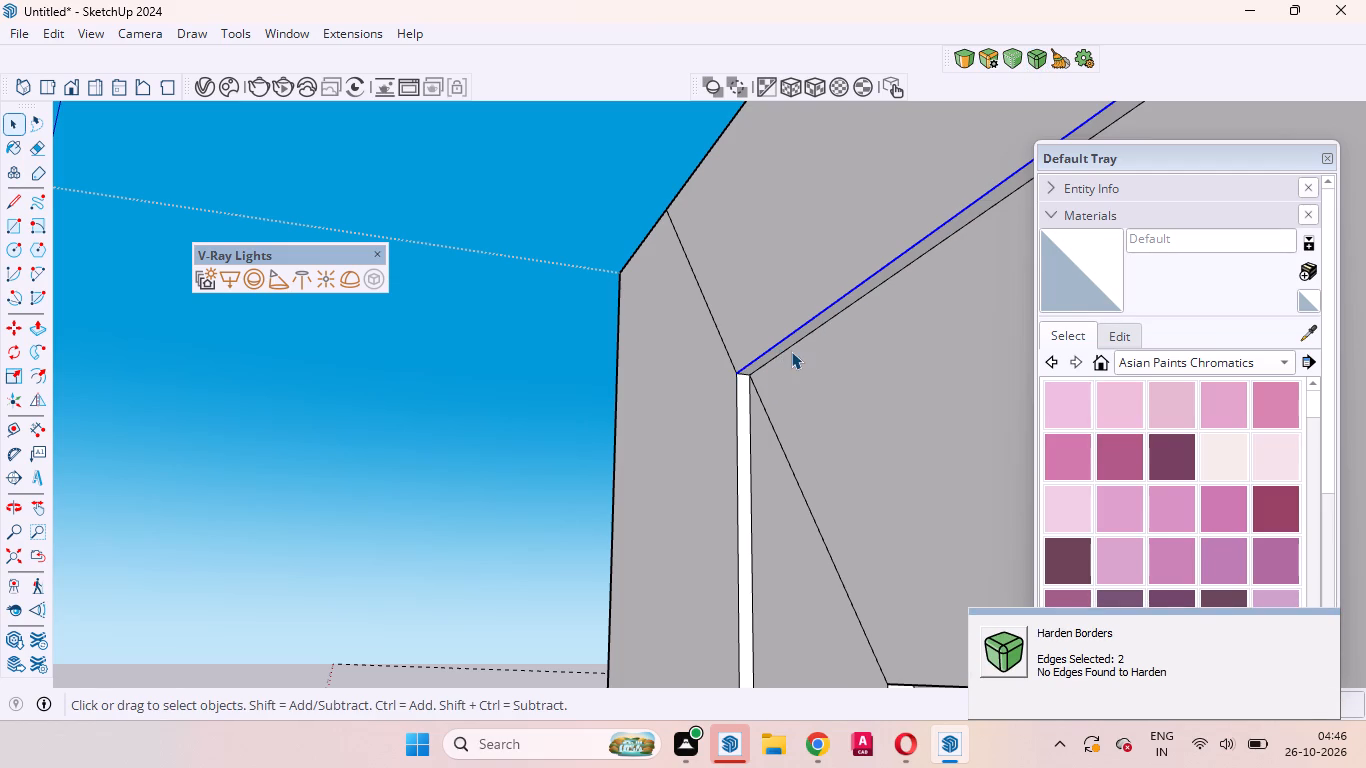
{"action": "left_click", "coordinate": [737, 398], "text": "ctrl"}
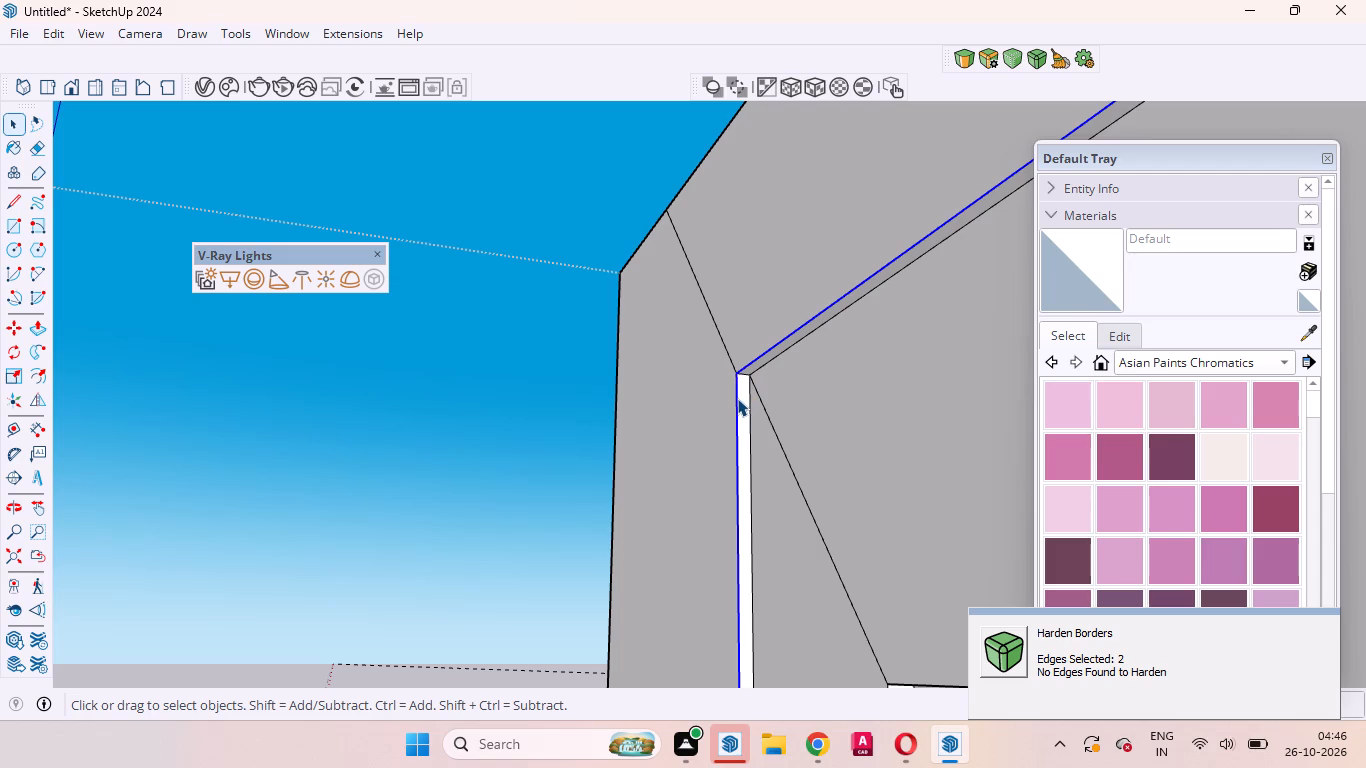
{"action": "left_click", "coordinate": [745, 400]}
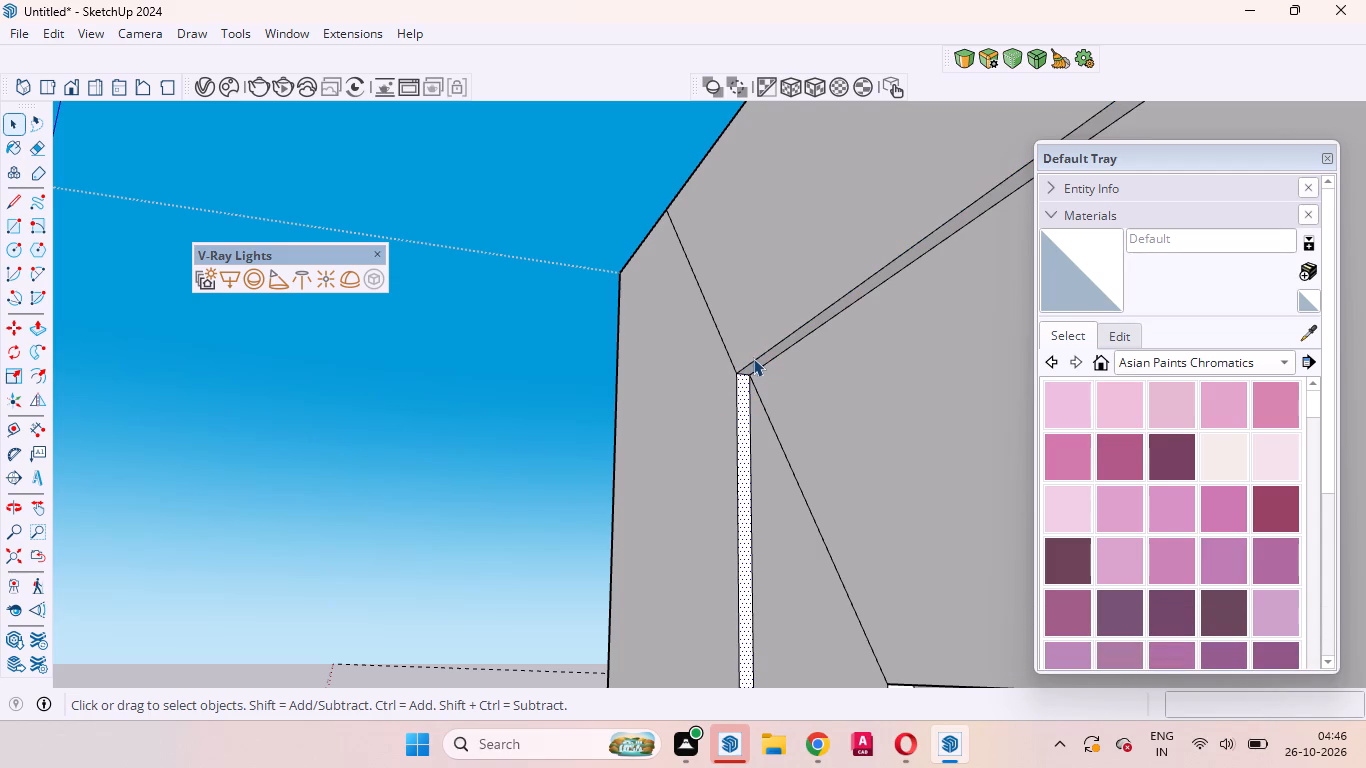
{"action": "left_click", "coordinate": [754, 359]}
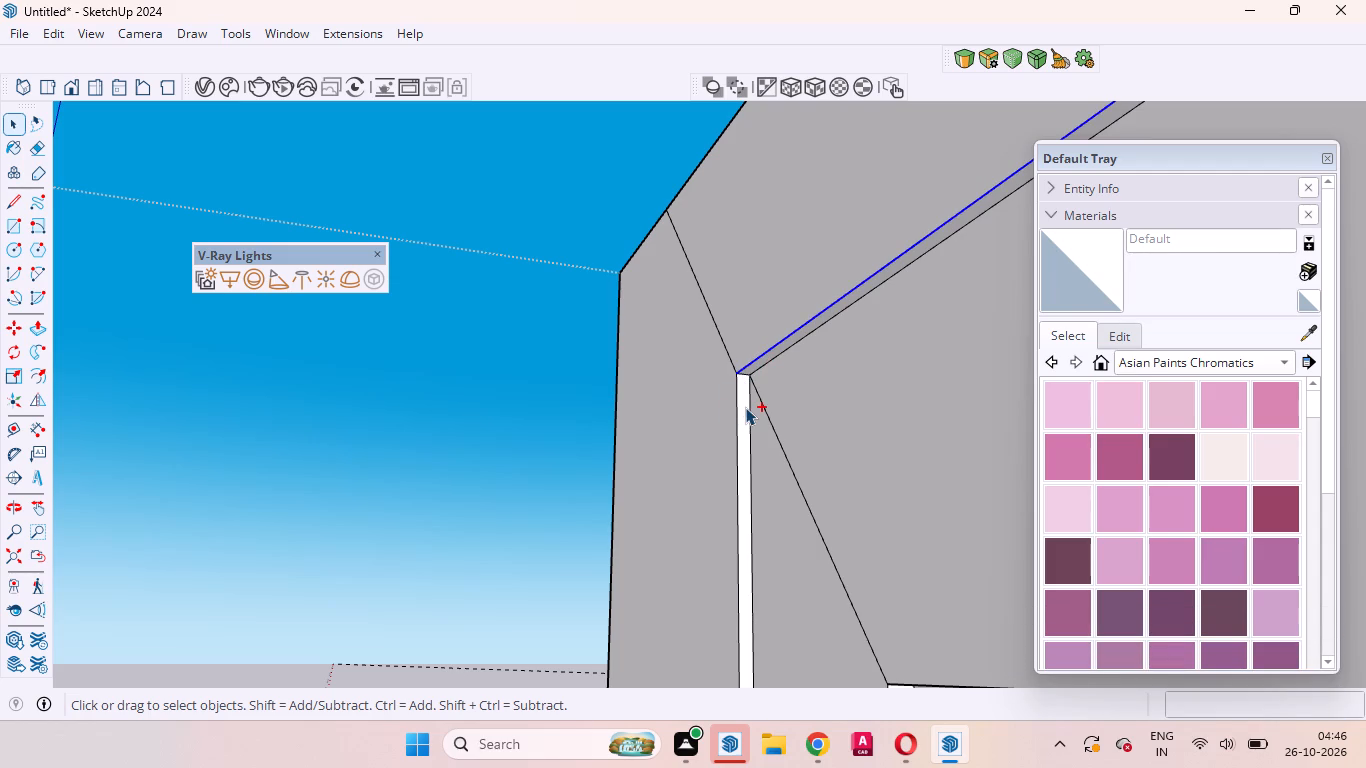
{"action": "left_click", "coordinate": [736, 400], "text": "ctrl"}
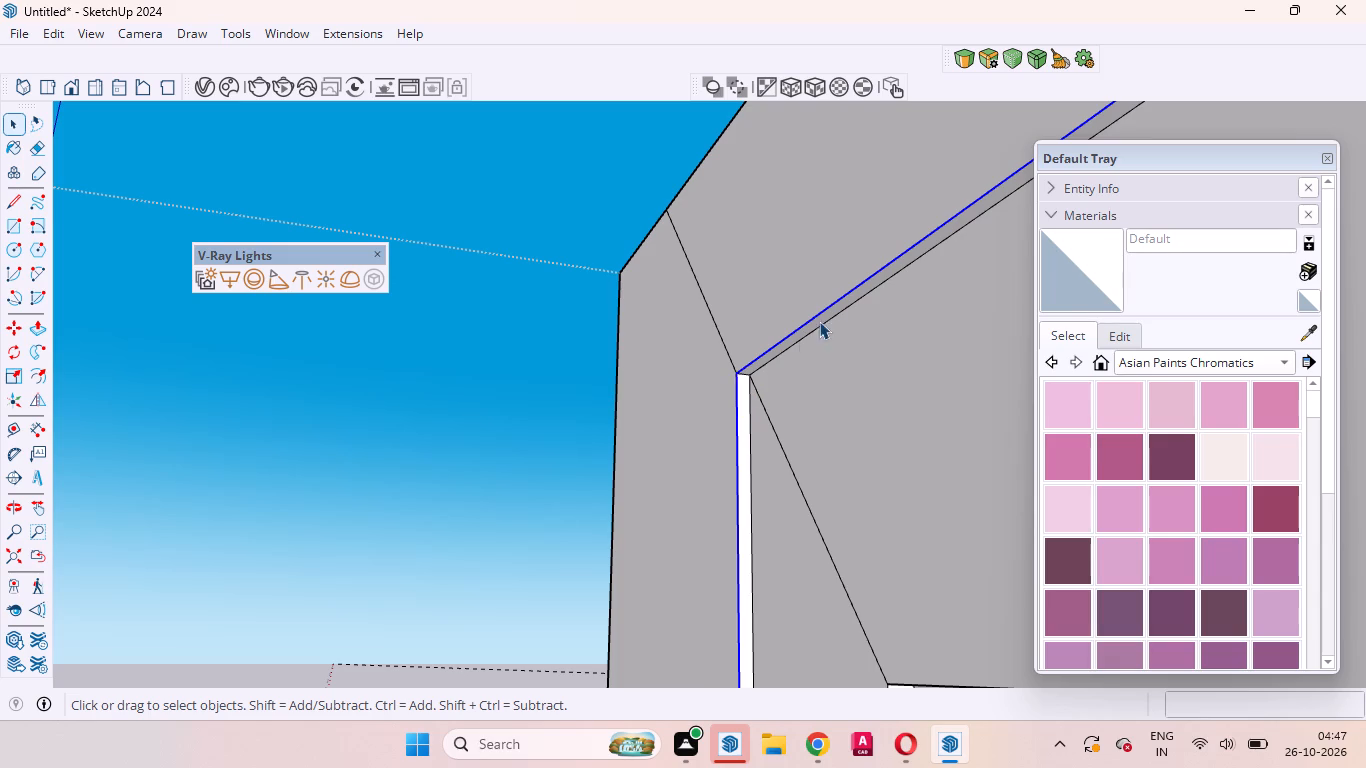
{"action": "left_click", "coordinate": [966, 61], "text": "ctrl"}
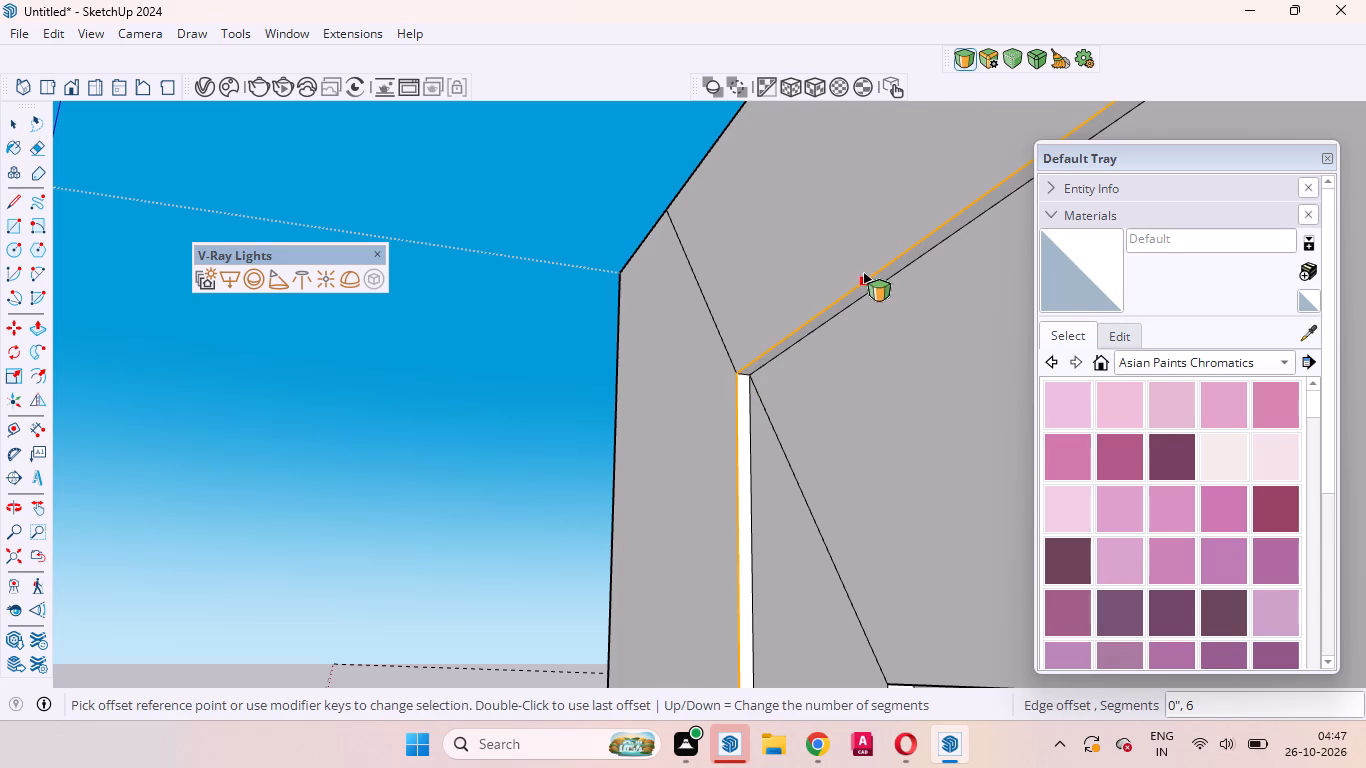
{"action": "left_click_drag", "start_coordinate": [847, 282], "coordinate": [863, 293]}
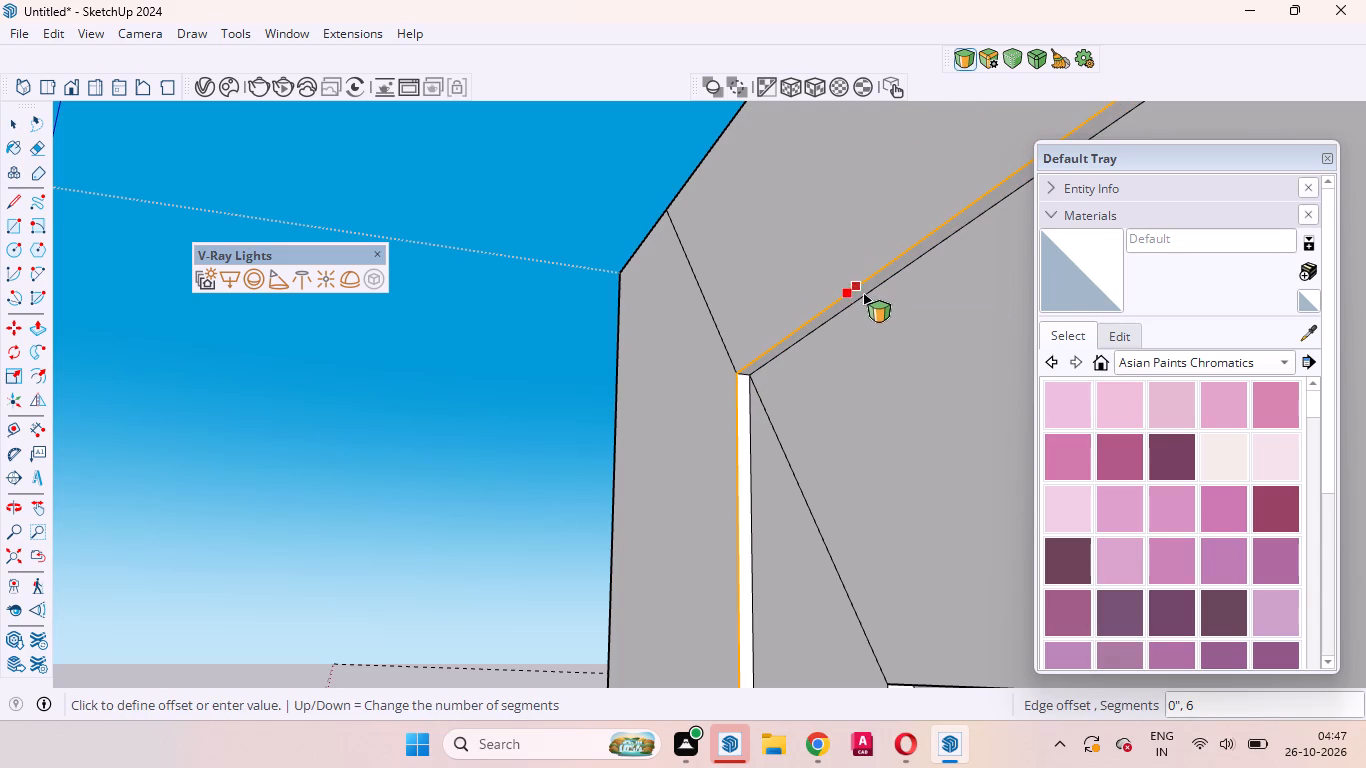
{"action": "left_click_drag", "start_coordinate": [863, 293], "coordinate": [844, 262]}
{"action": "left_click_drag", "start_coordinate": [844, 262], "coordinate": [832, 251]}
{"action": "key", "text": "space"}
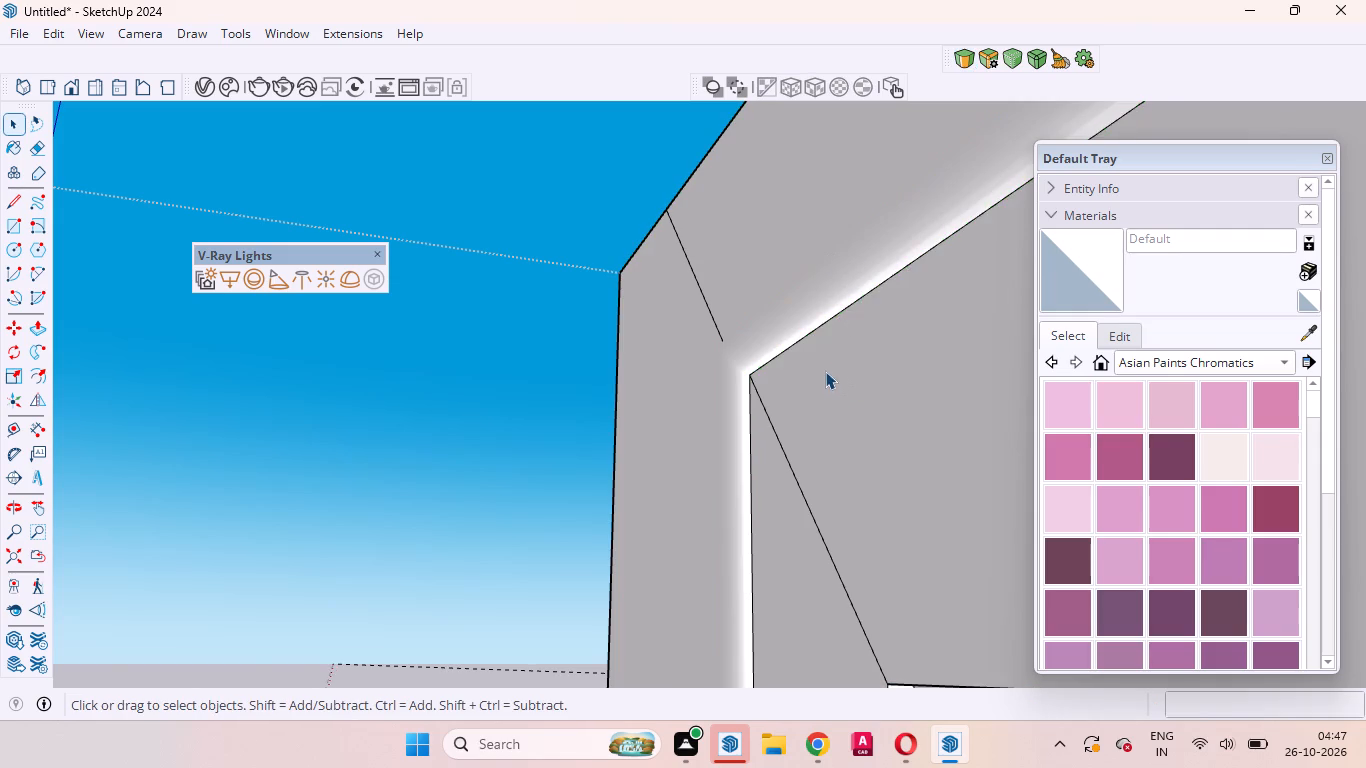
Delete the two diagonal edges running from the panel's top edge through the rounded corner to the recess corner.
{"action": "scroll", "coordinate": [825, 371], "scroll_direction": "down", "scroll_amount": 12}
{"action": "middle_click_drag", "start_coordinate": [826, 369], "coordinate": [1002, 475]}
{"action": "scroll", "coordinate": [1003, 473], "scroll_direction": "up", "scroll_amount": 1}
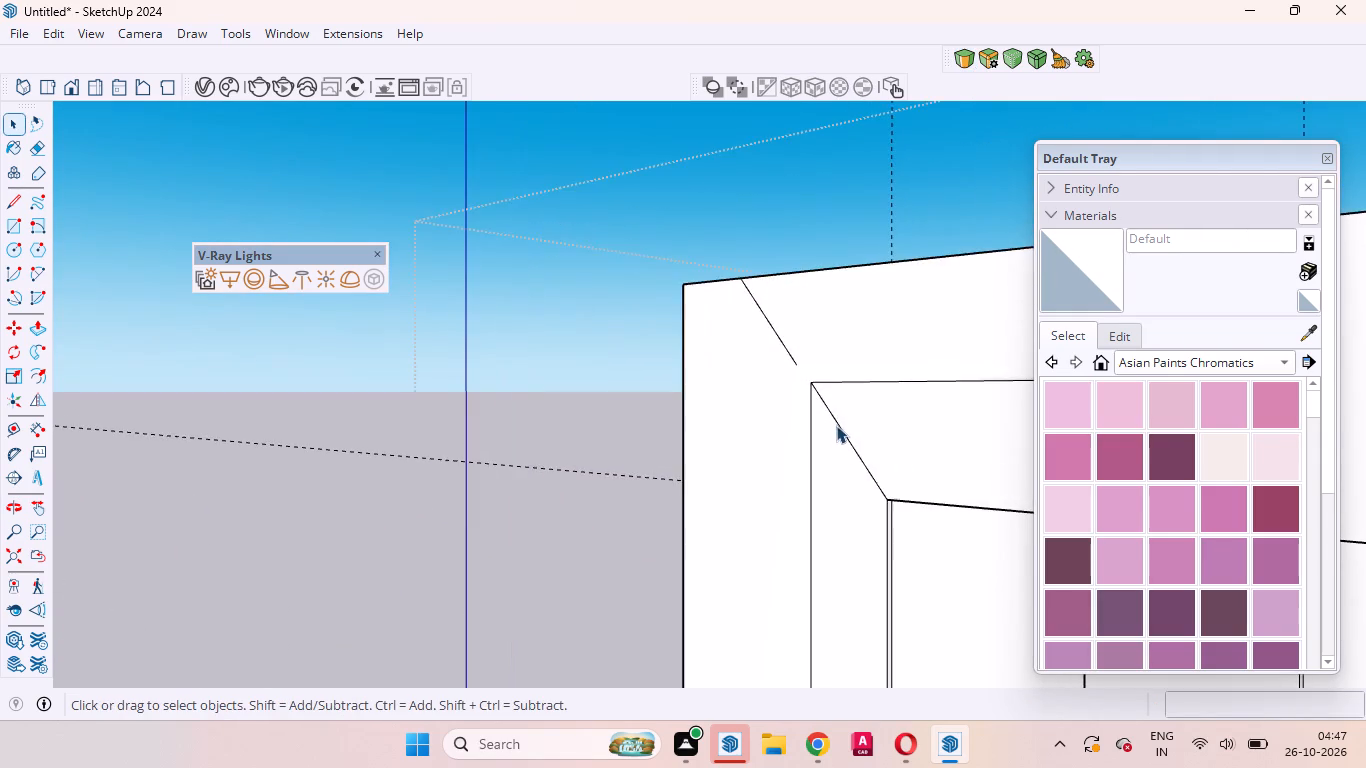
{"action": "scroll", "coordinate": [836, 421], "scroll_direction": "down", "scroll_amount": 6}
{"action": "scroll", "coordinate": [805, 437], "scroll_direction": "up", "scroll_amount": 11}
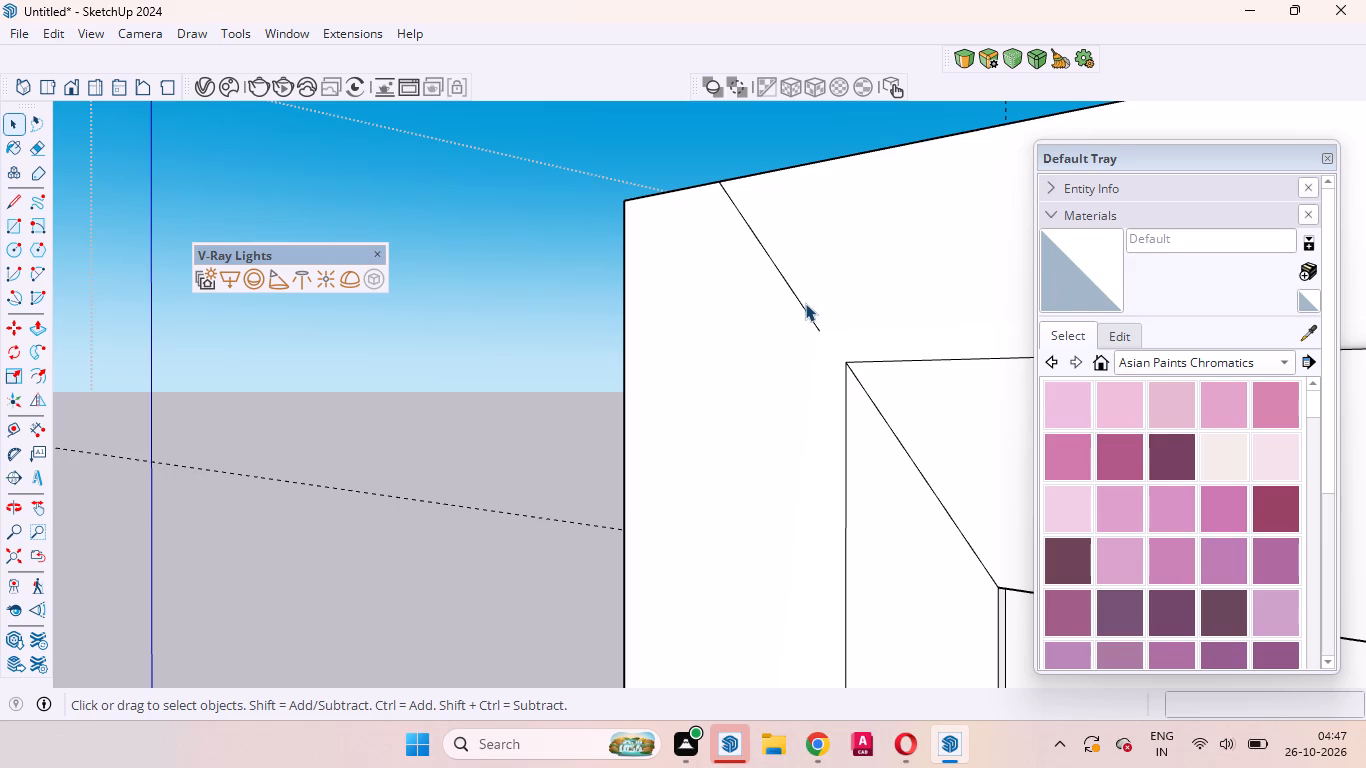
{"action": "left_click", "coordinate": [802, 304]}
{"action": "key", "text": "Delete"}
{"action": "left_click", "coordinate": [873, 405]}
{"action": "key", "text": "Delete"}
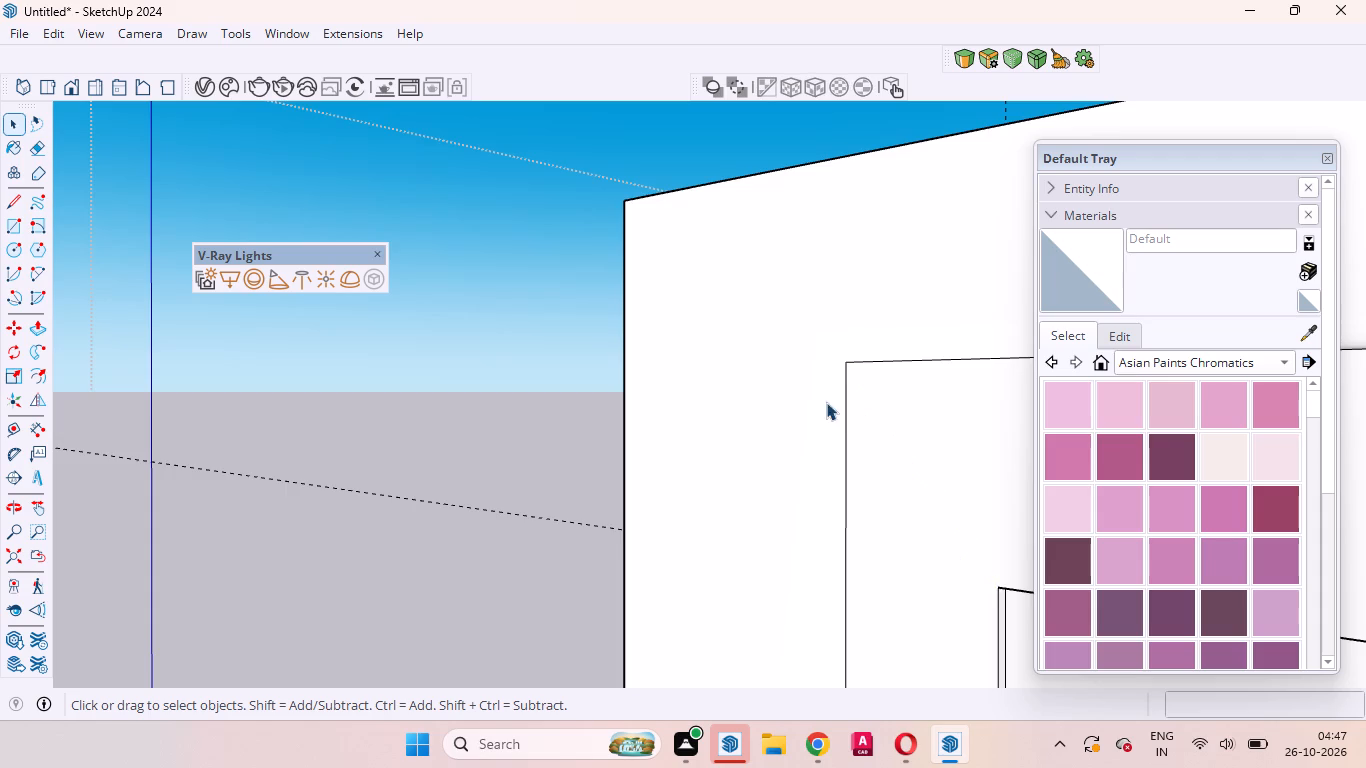
Examine the rounded outer edges and the recess corner on the upper front panel from the front and from below.
{"action": "scroll", "coordinate": [820, 392], "scroll_direction": "down", "scroll_amount": 6}
{"action": "scroll", "coordinate": [731, 323], "scroll_direction": "down", "scroll_amount": 11}
{"action": "middle_click_drag", "start_coordinate": [777, 364], "coordinate": [888, 396]}
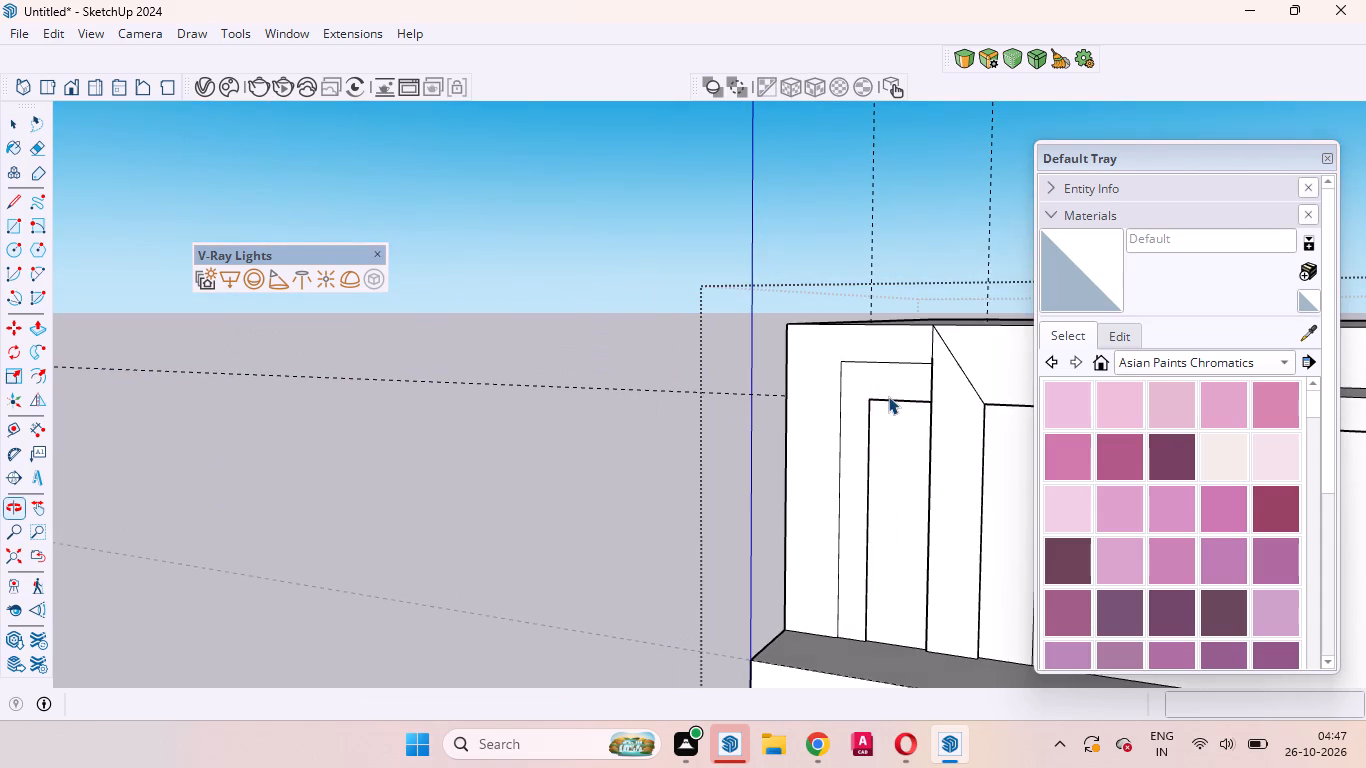
{"action": "scroll", "coordinate": [876, 402], "scroll_direction": "down", "scroll_amount": 5}
{"action": "scroll", "coordinate": [876, 406], "scroll_direction": "up", "scroll_amount": 7}
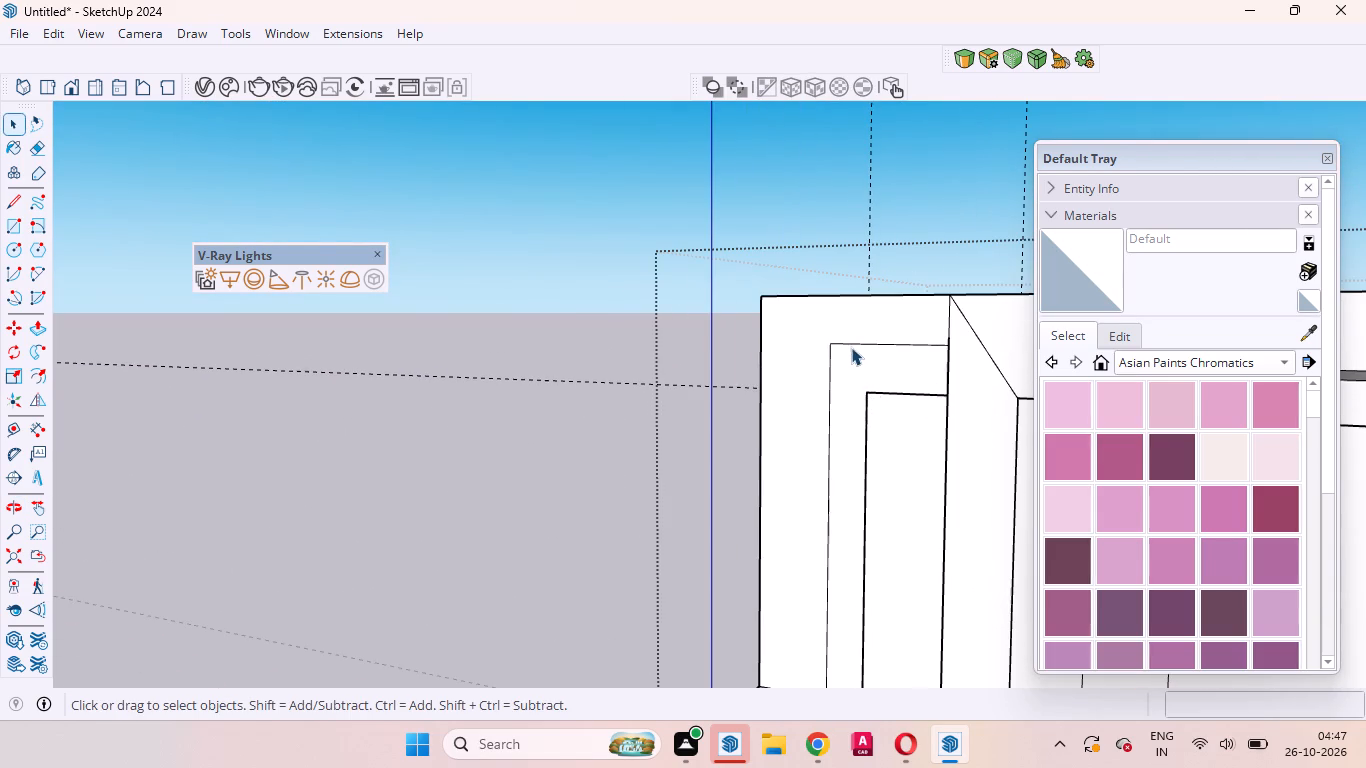
{"action": "scroll", "coordinate": [850, 345], "scroll_direction": "up", "scroll_amount": 15}
{"action": "middle_click_drag", "start_coordinate": [843, 376], "coordinate": [687, 278]}
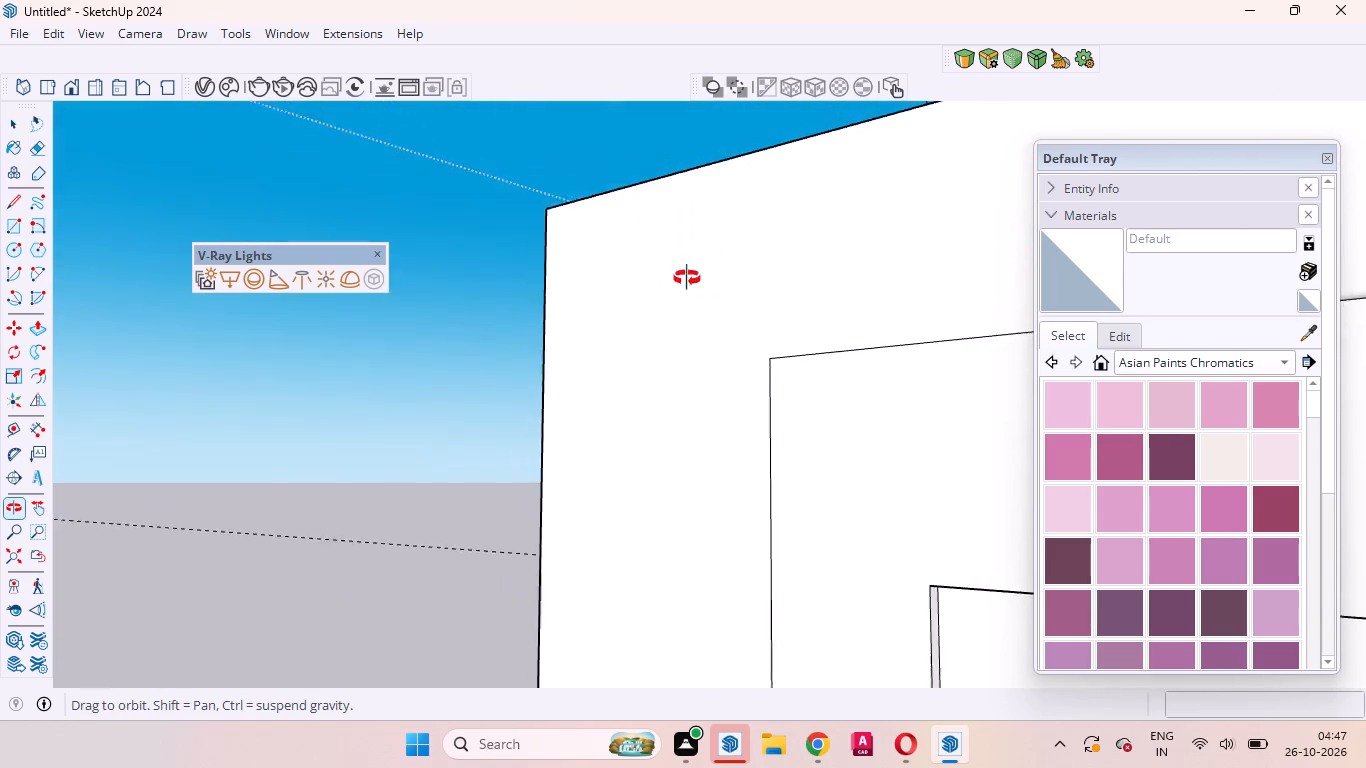
{"action": "middle_click_drag", "start_coordinate": [687, 278], "coordinate": [900, 362]}
{"action": "scroll", "coordinate": [900, 362], "scroll_direction": "up", "scroll_amount": 1}
{"action": "scroll", "coordinate": [900, 362], "scroll_direction": "down", "scroll_amount": 5}
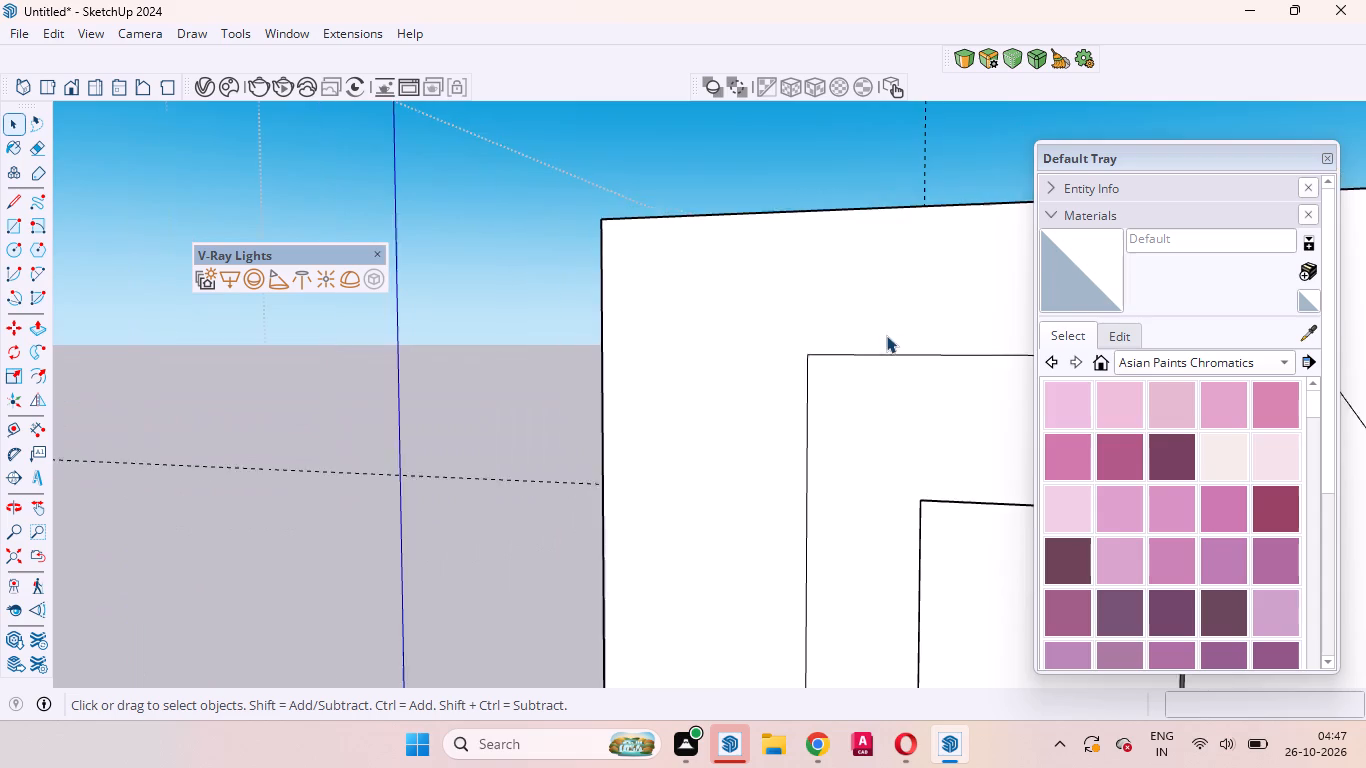
{"action": "scroll", "coordinate": [886, 335], "scroll_direction": "down", "scroll_amount": 6}
{"action": "scroll", "coordinate": [890, 348], "scroll_direction": "up", "scroll_amount": 6}
{"action": "middle_click_drag", "start_coordinate": [898, 381], "coordinate": [592, 192]}
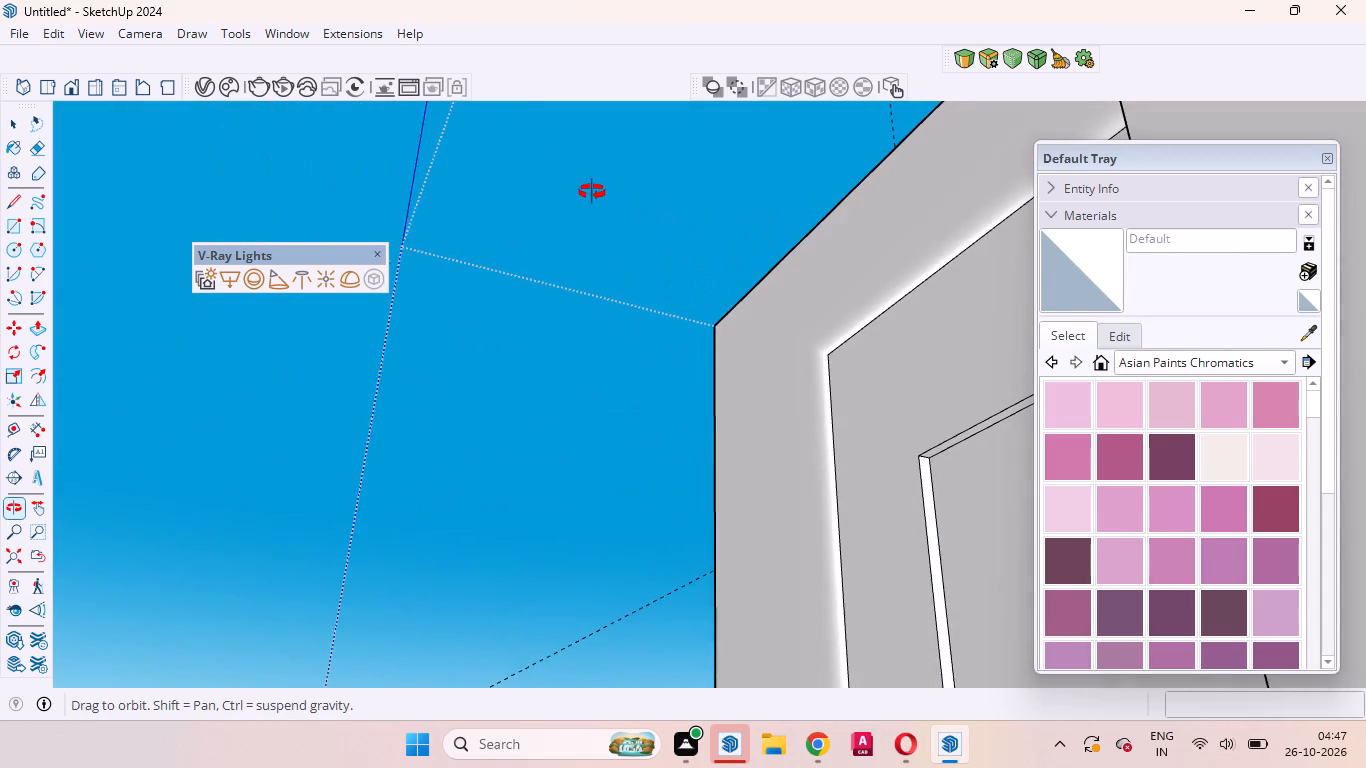
{"action": "middle_click_drag", "start_coordinate": [592, 192], "coordinate": [583, 204]}
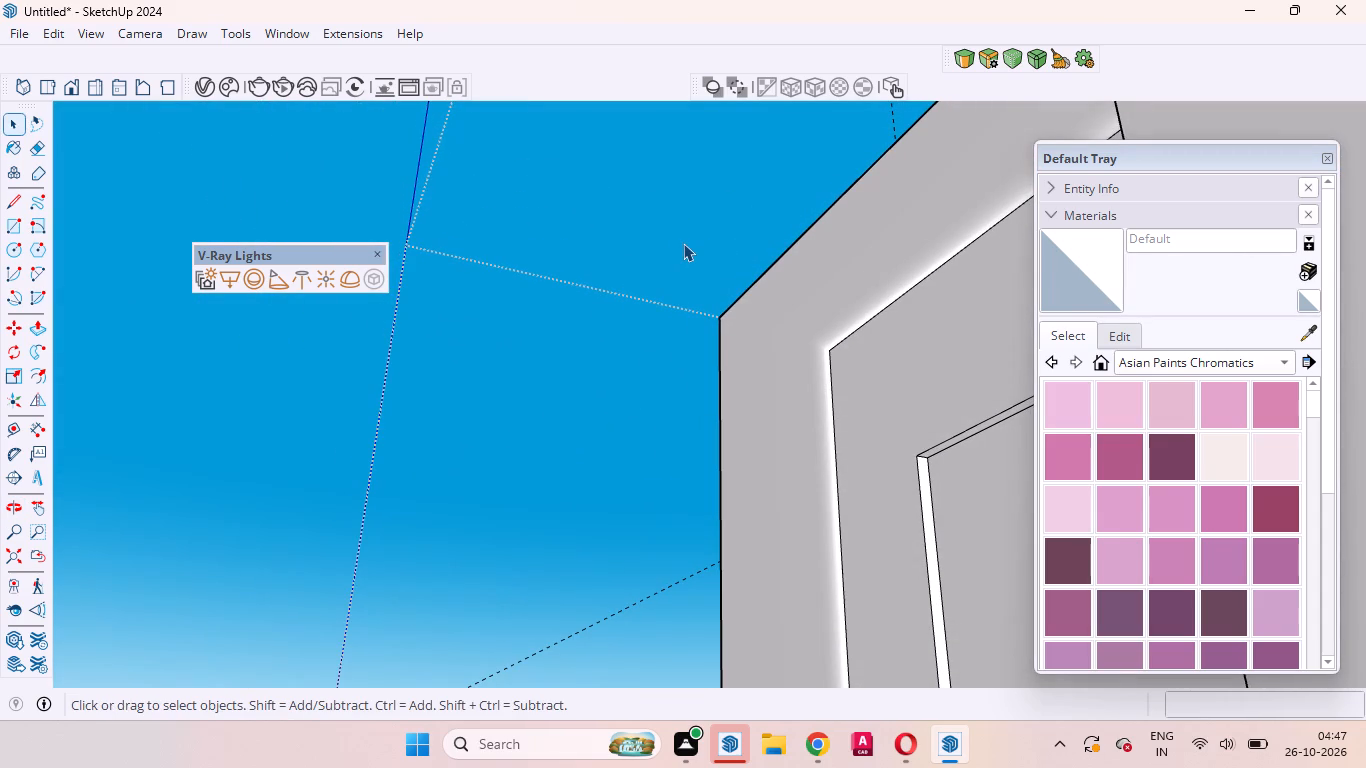
Undo the diagonal deletions, the edge rounding and the stepped bands around the upper front panel's recess.
{"action": "key", "text": "ctrl+z"}
{"action": "key", "text": "ctrl+z"}
{"action": "key", "text": "ctrl+z"}
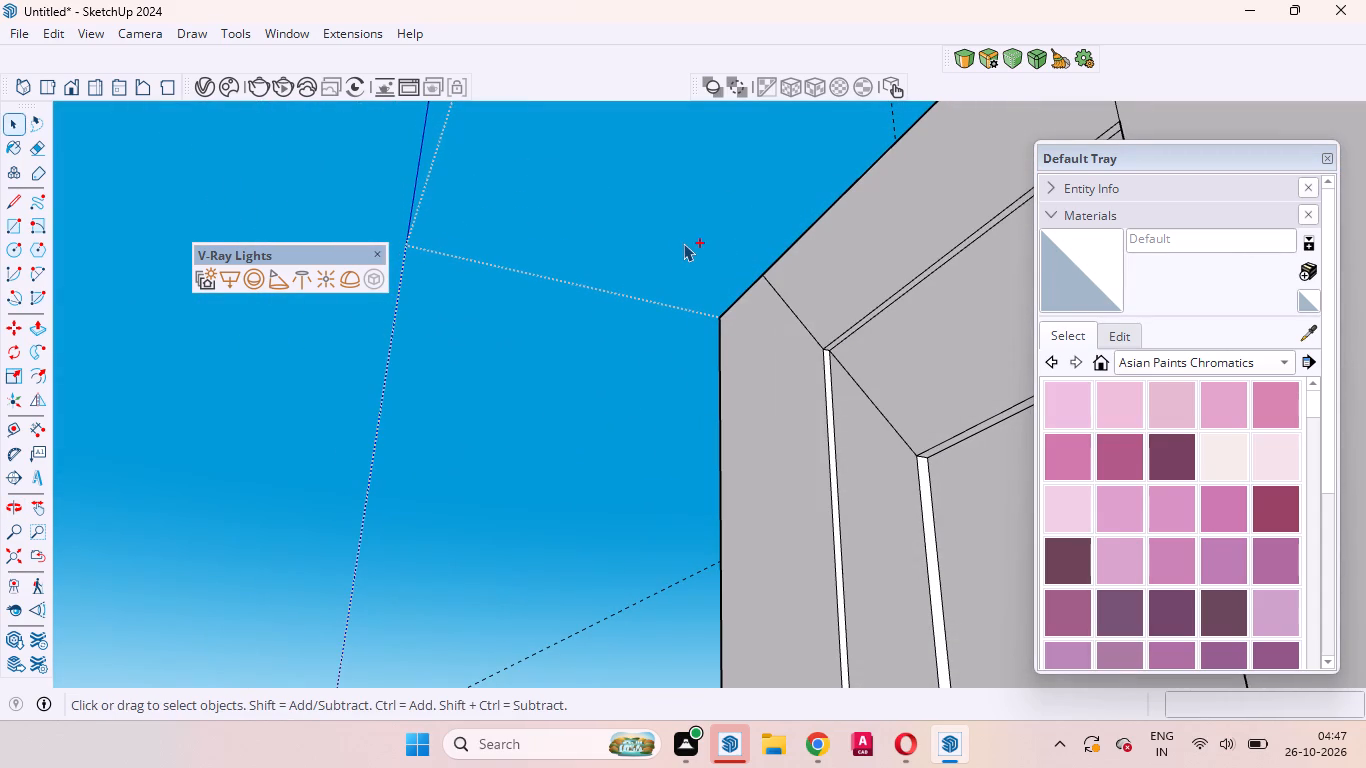
{"action": "key", "text": "ctrl+z"}
{"action": "key", "text": "ctrl+z"}
{"action": "key", "text": "ctrl+z"}
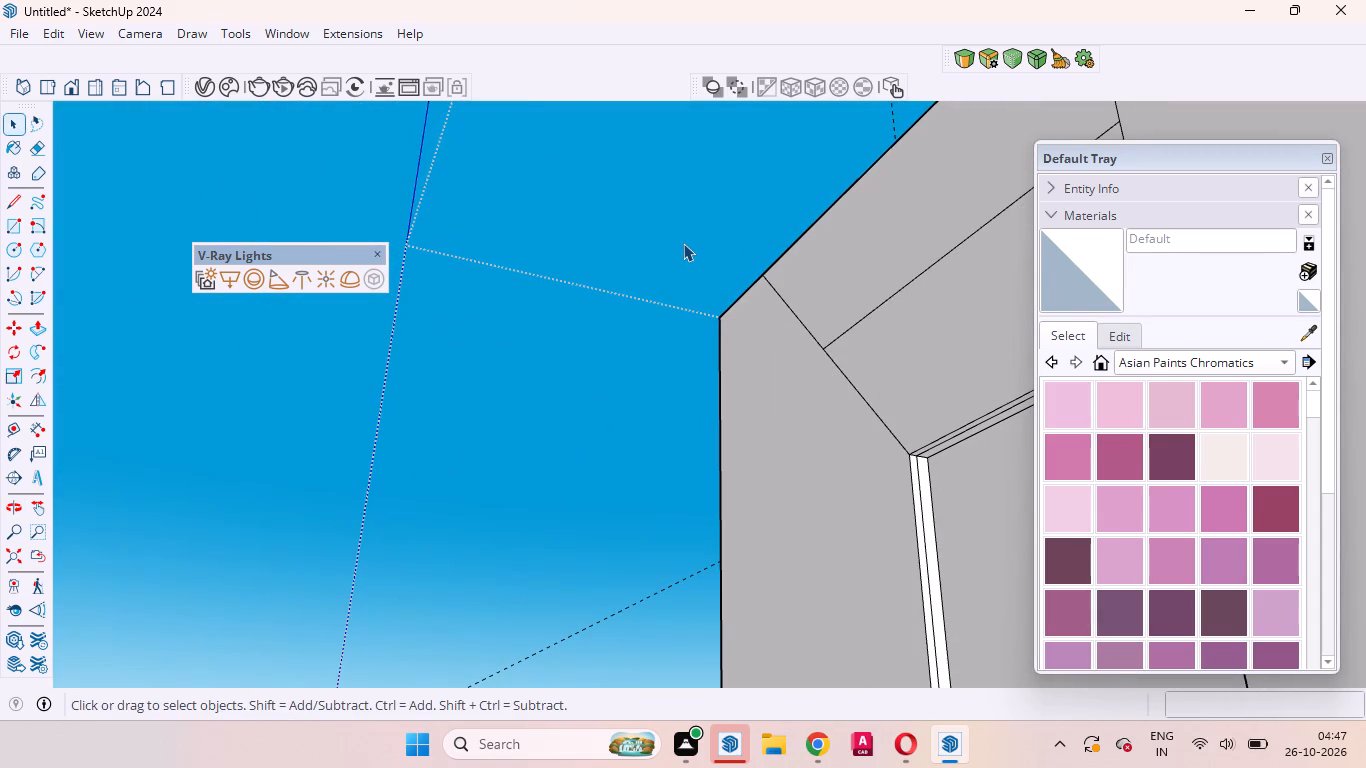
{"action": "key", "text": "ctrl+z"}
{"action": "key", "text": "ctrl+z"}
{"action": "key", "text": "ctrl+z"}
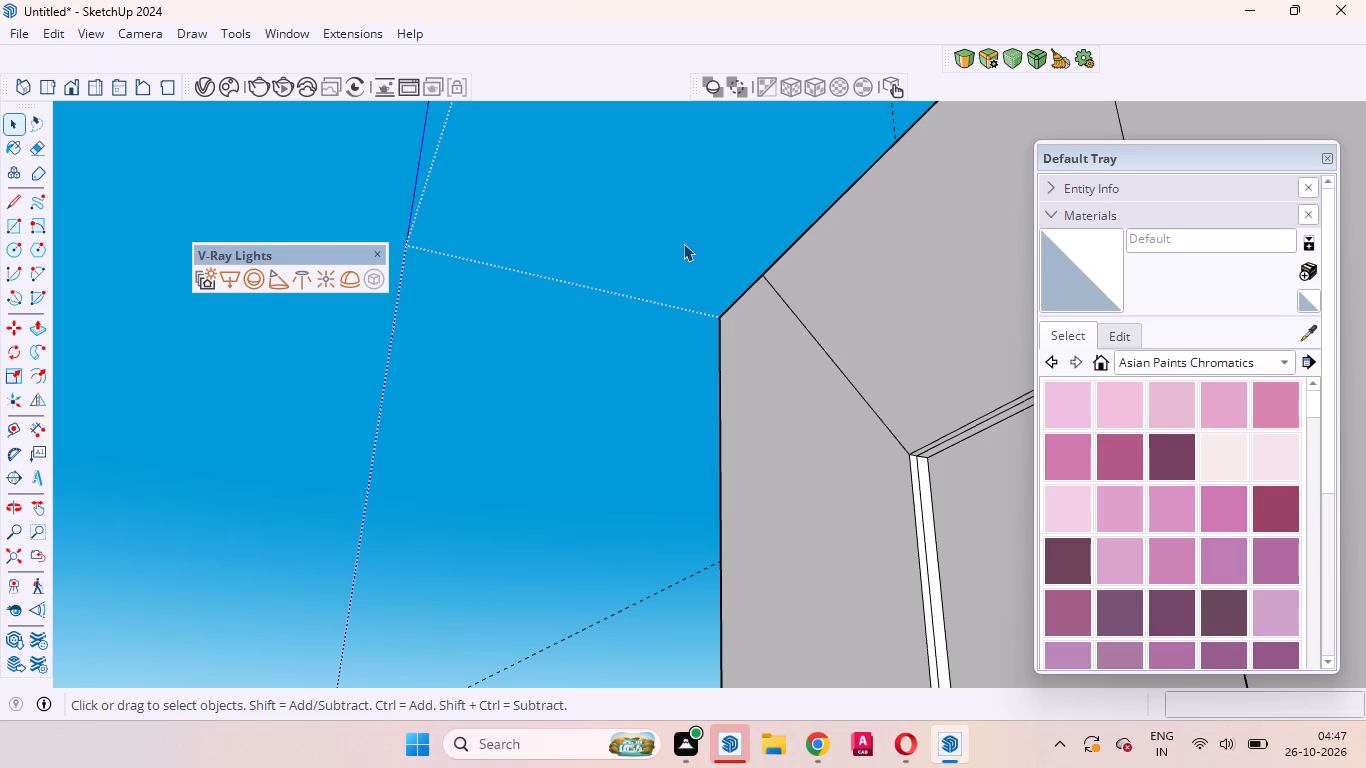
{"action": "key", "text": "ctrl+z"}
{"action": "key", "text": "ctrl+z"}
{"action": "key", "text": "ctrl+z"}
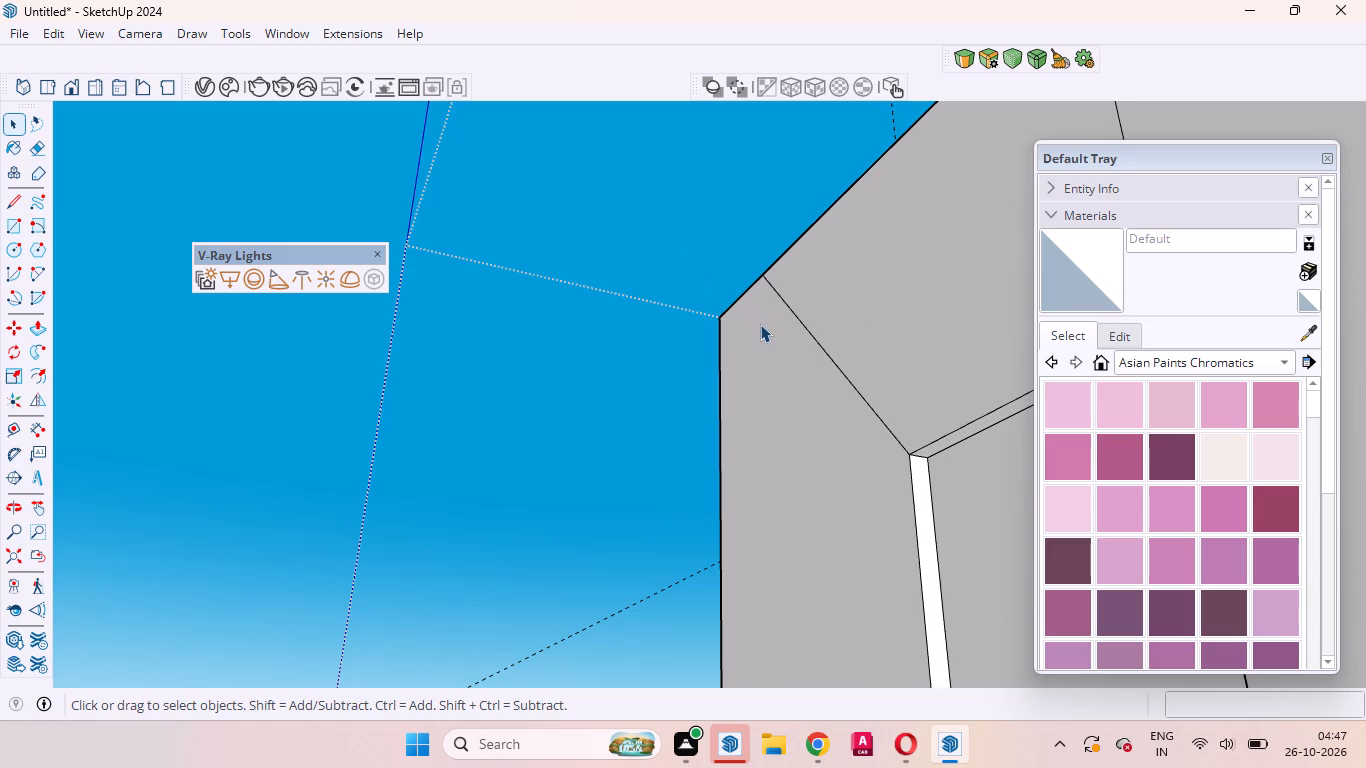
{"action": "key", "text": "ctrl+z"}
{"action": "key", "text": "ctrl+z"}
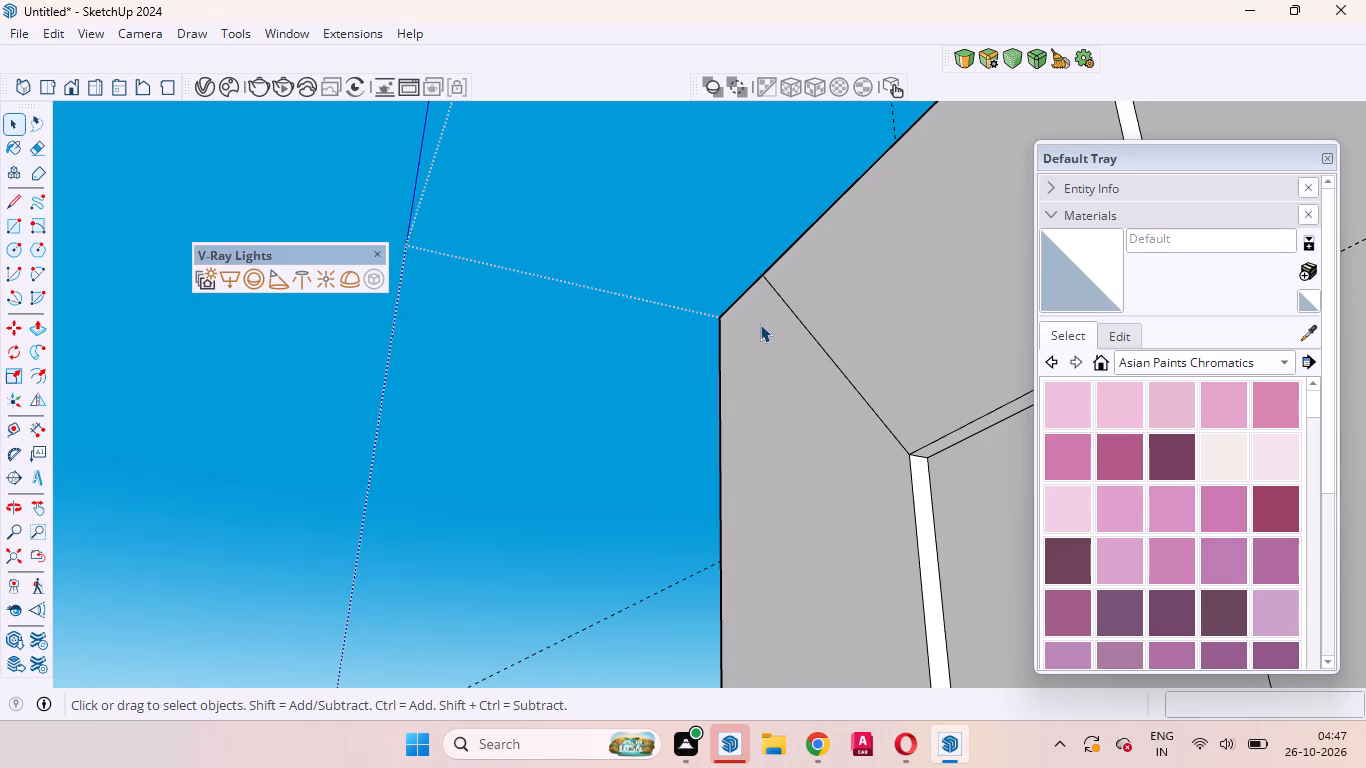
Undo the neighbouring panel's diagonal edge and the remaining recess pushes, back to the flat upper front face with its dividing lines.
{"action": "scroll", "coordinate": [794, 335], "scroll_direction": "down", "scroll_amount": 11}
{"action": "scroll", "coordinate": [800, 338], "scroll_direction": "up", "scroll_amount": 6}
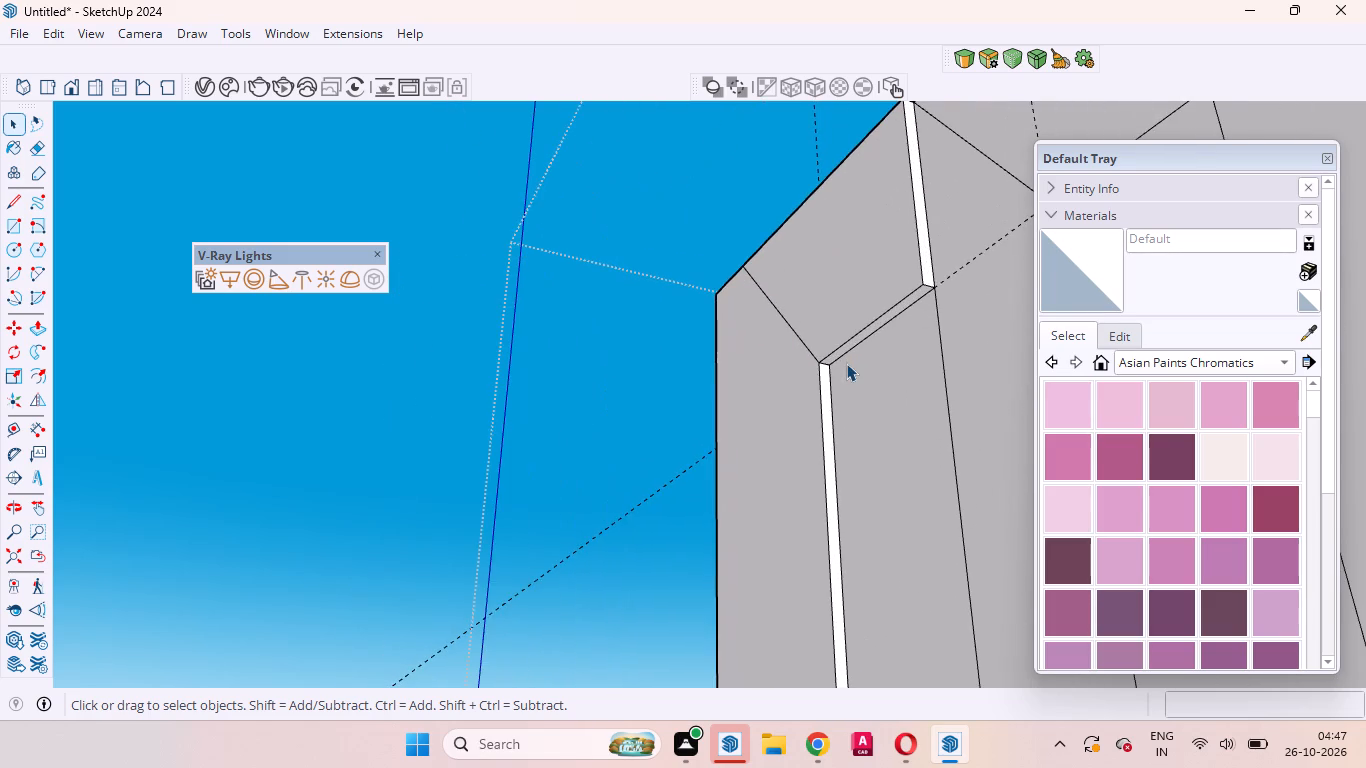
{"action": "middle_click_drag", "start_coordinate": [846, 363], "coordinate": [916, 429]}
{"action": "scroll", "coordinate": [916, 429], "scroll_direction": "up", "scroll_amount": 1}
{"action": "scroll", "coordinate": [865, 387], "scroll_direction": "down", "scroll_amount": 10}
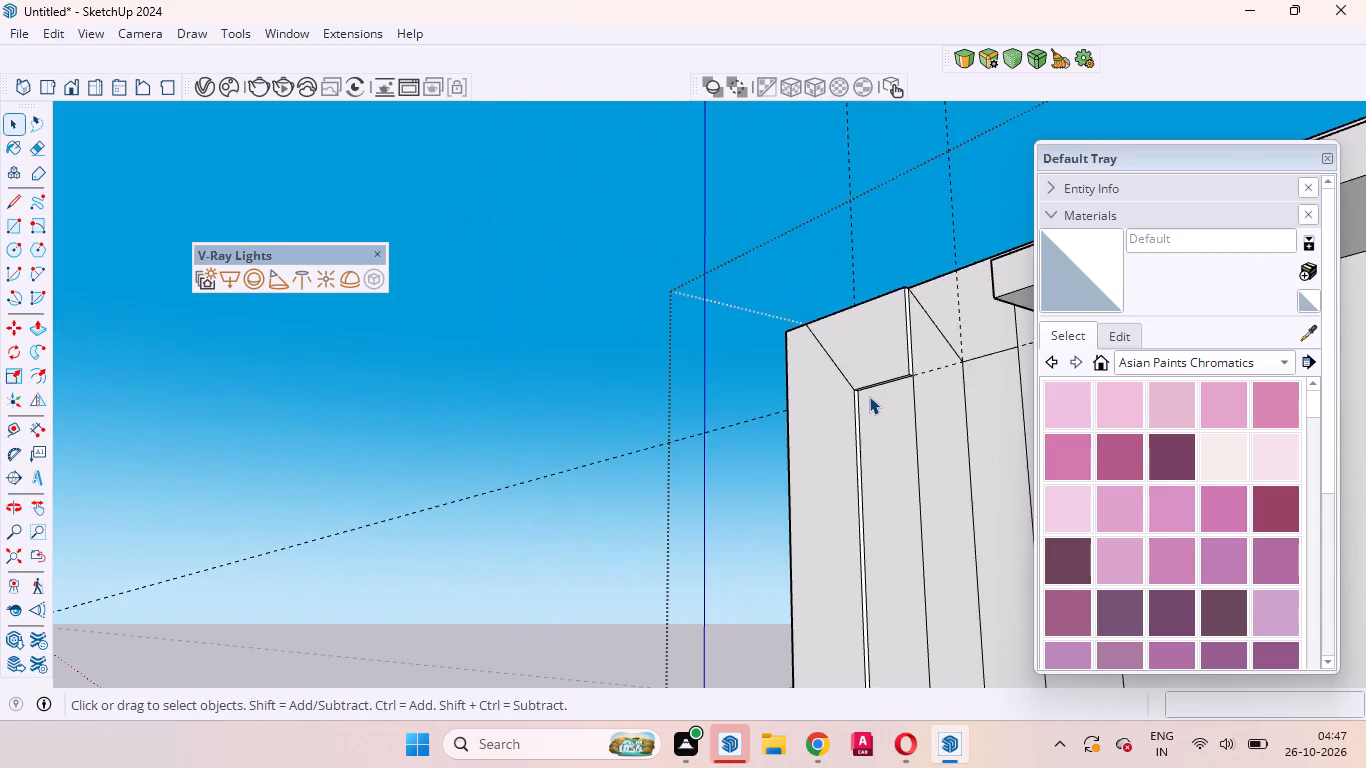
{"action": "scroll", "coordinate": [869, 396], "scroll_direction": "up", "scroll_amount": 6}
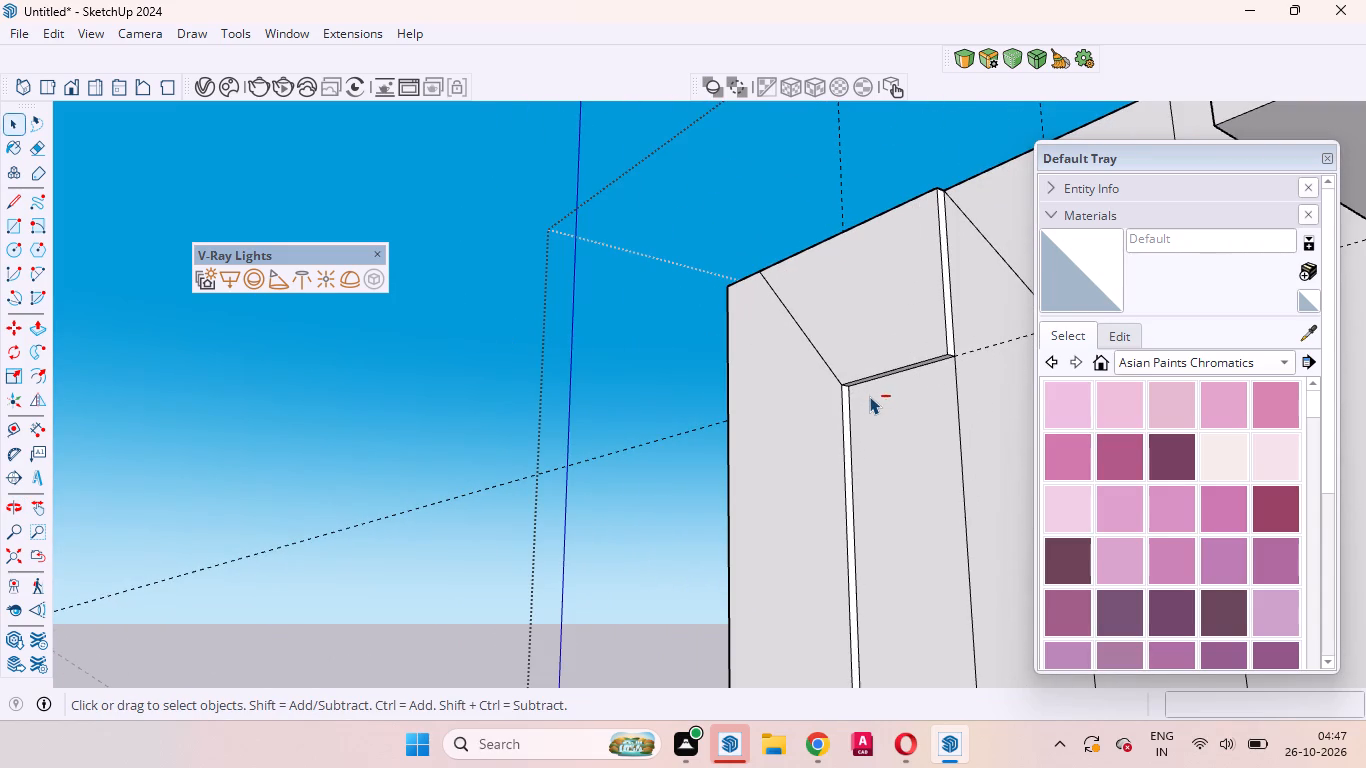
{"action": "scroll", "coordinate": [820, 387], "scroll_direction": "down", "scroll_amount": 2}
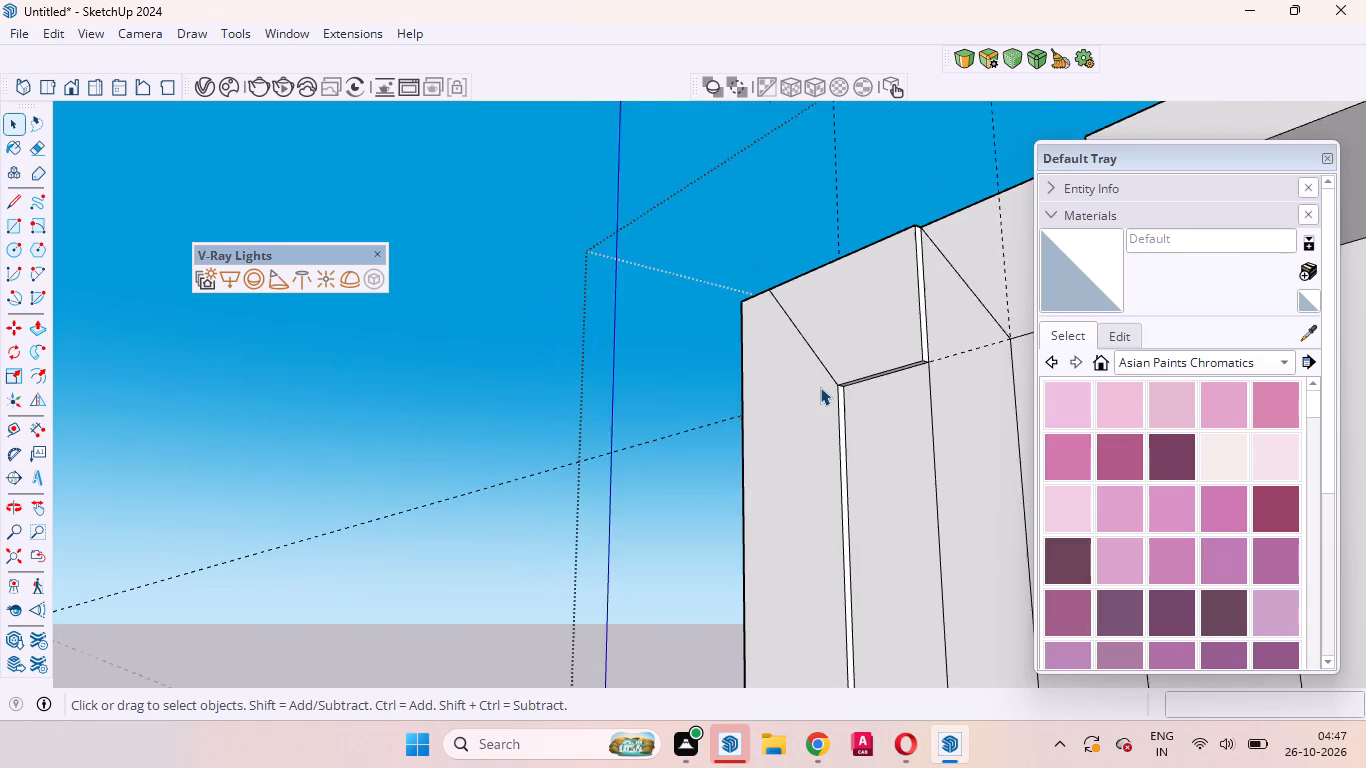
{"action": "scroll", "coordinate": [820, 387], "scroll_direction": "down", "scroll_amount": 8}
{"action": "scroll", "coordinate": [926, 499], "scroll_direction": "up", "scroll_amount": 11}
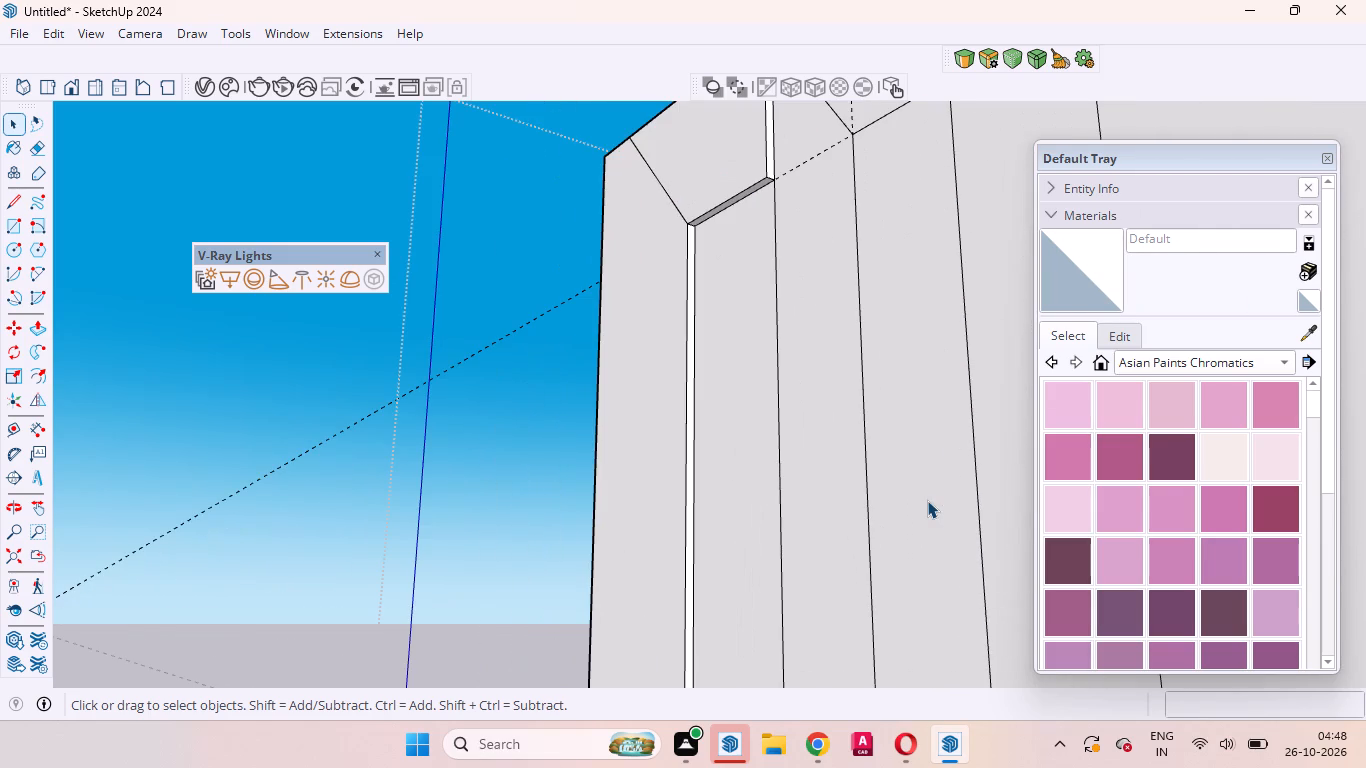
{"action": "key", "text": "ctrl+z"}
{"action": "key", "text": "ctrl+z"}
{"action": "type", "text": "zzz"}
{"action": "key", "text": "space"}
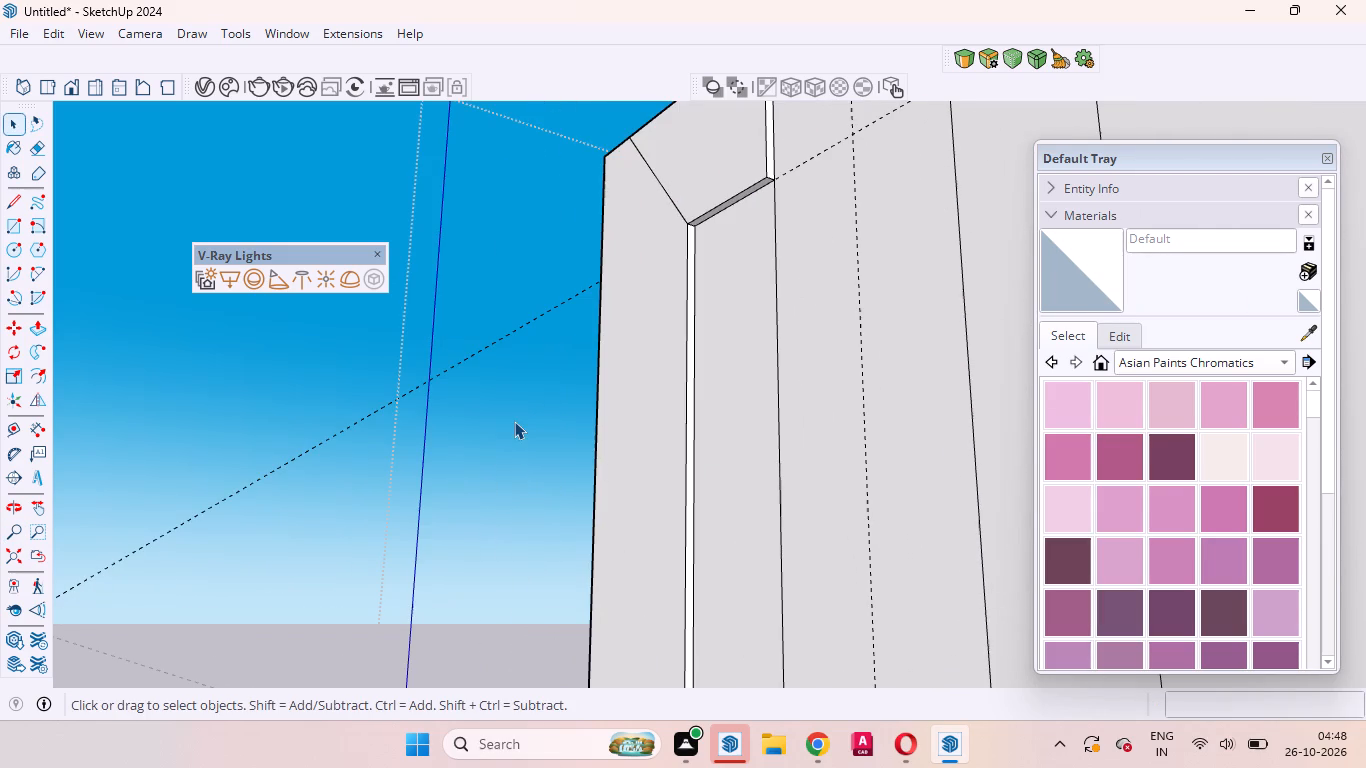
{"action": "key", "text": "ctrl+z"}
{"action": "key", "text": "ctrl+z"}
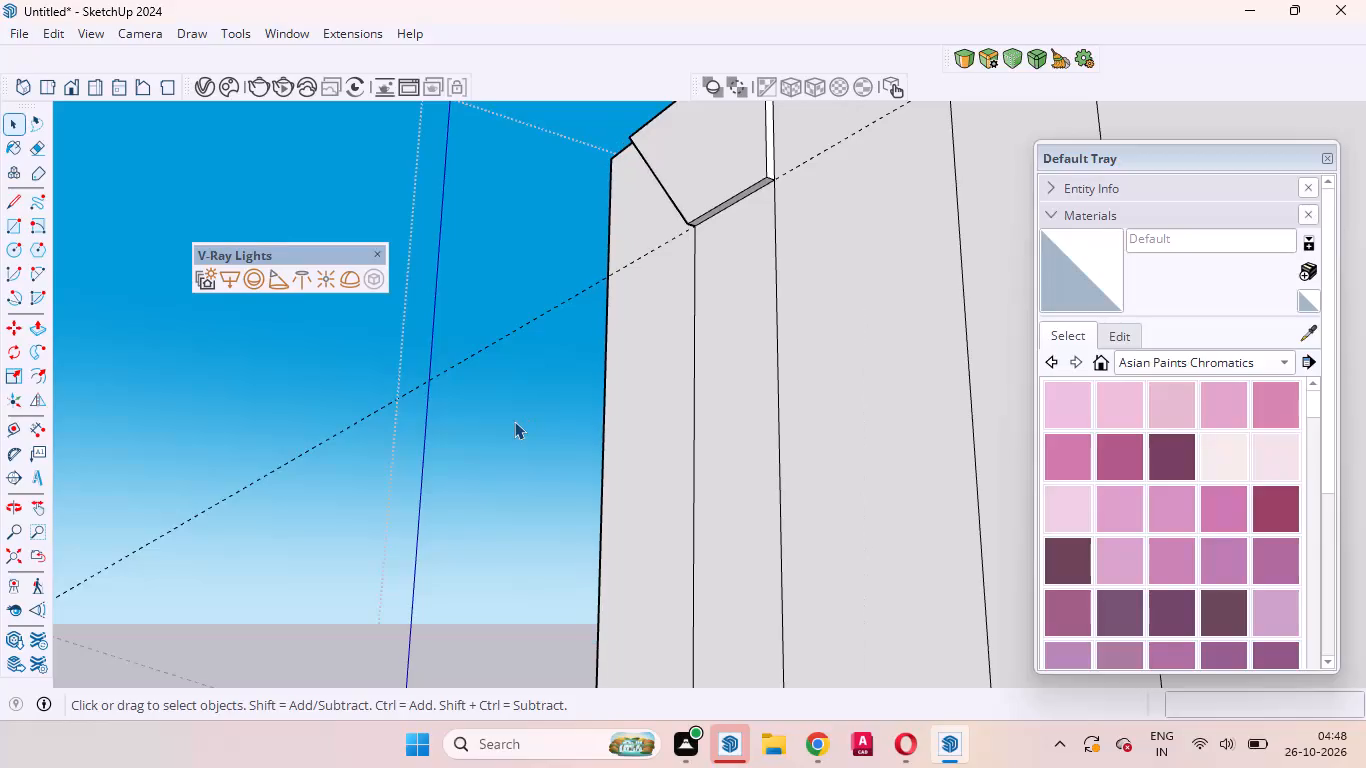
{"action": "key", "text": "ctrl+z"}
Draw a 10' by 4' rectangle on the 4' wide upper front strip, from the horizontal guide down to the ledge.
{"action": "scroll", "coordinate": [540, 419], "scroll_direction": "down", "scroll_amount": 5}
{"action": "middle_click_drag", "start_coordinate": [567, 417], "coordinate": [670, 455]}
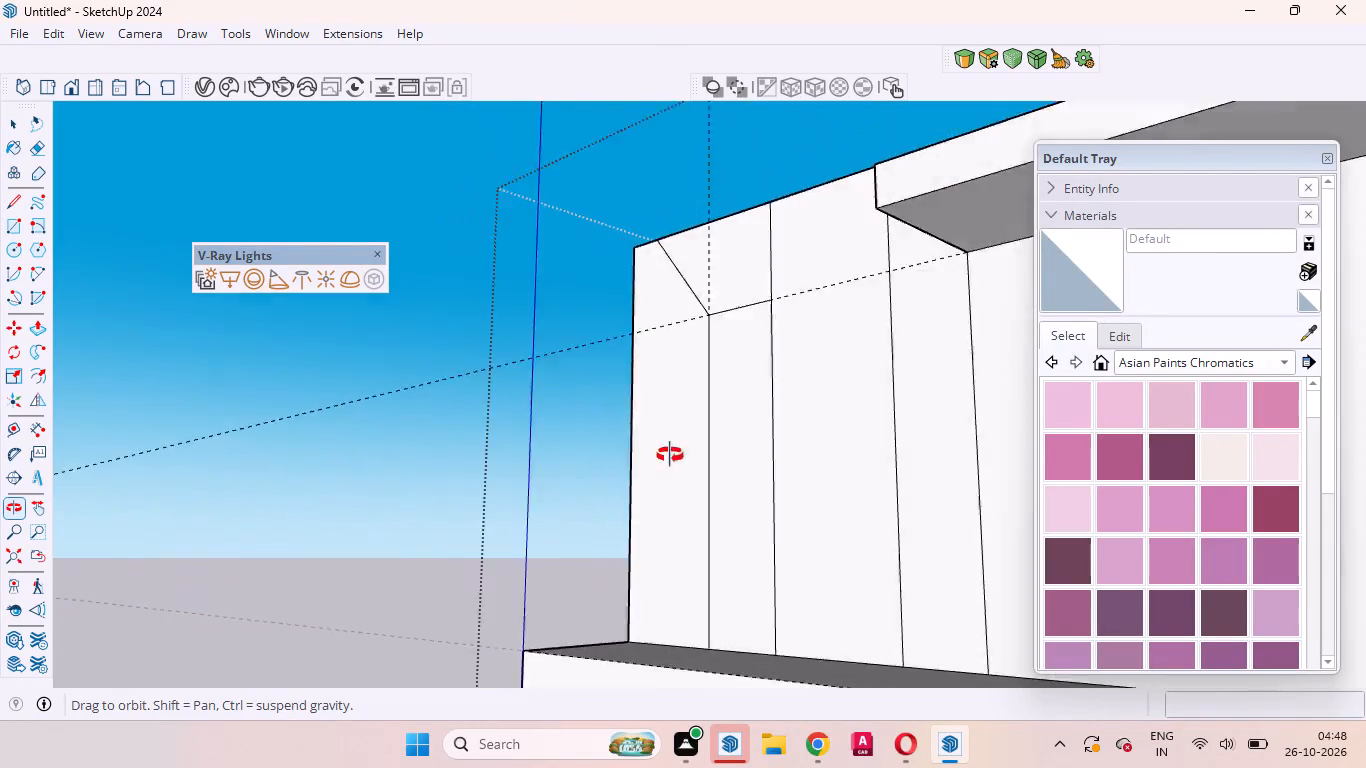
{"action": "middle_click_drag", "start_coordinate": [670, 455], "coordinate": [788, 507]}
{"action": "scroll", "coordinate": [788, 507], "scroll_direction": "up", "scroll_amount": 1}
{"action": "scroll", "coordinate": [737, 449], "scroll_direction": "down", "scroll_amount": 9}
{"action": "scroll", "coordinate": [836, 460], "scroll_direction": "up", "scroll_amount": 3}
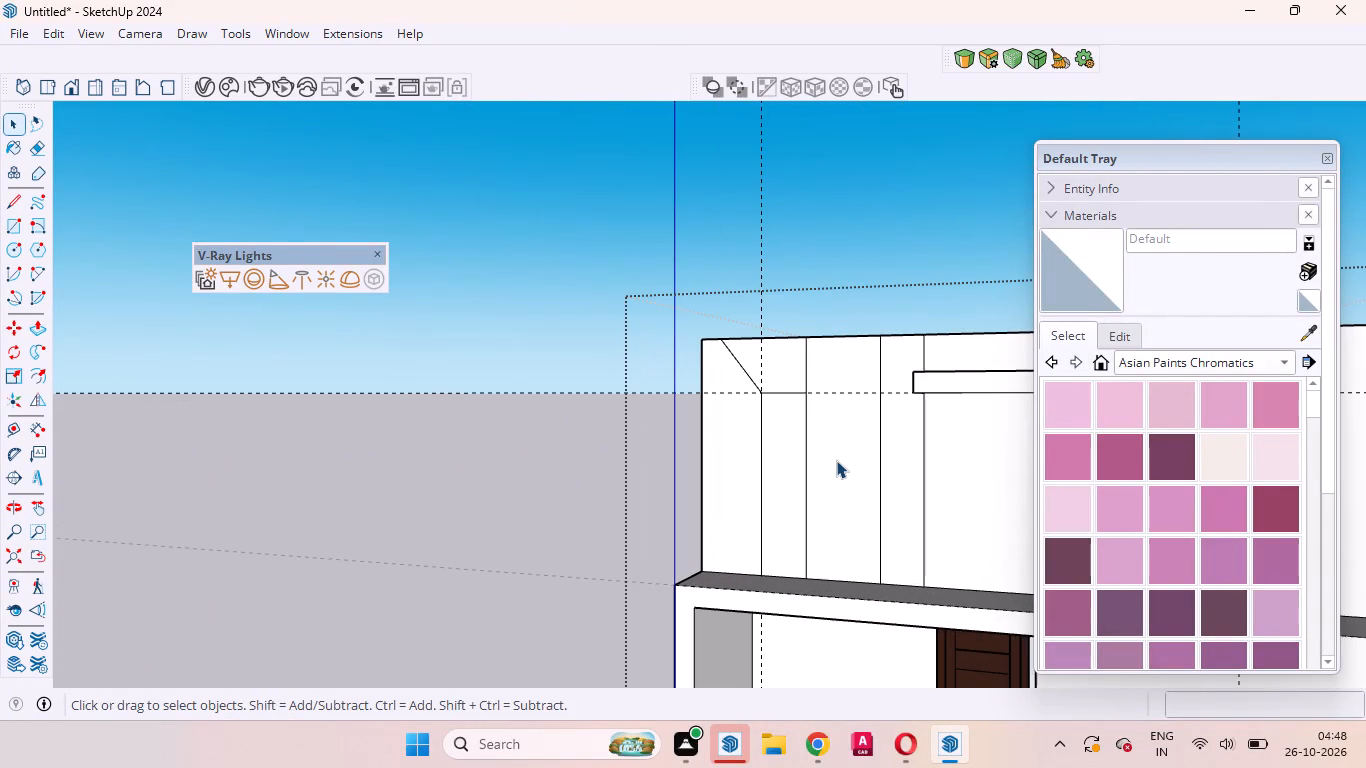
{"action": "left_click", "coordinate": [848, 461]}
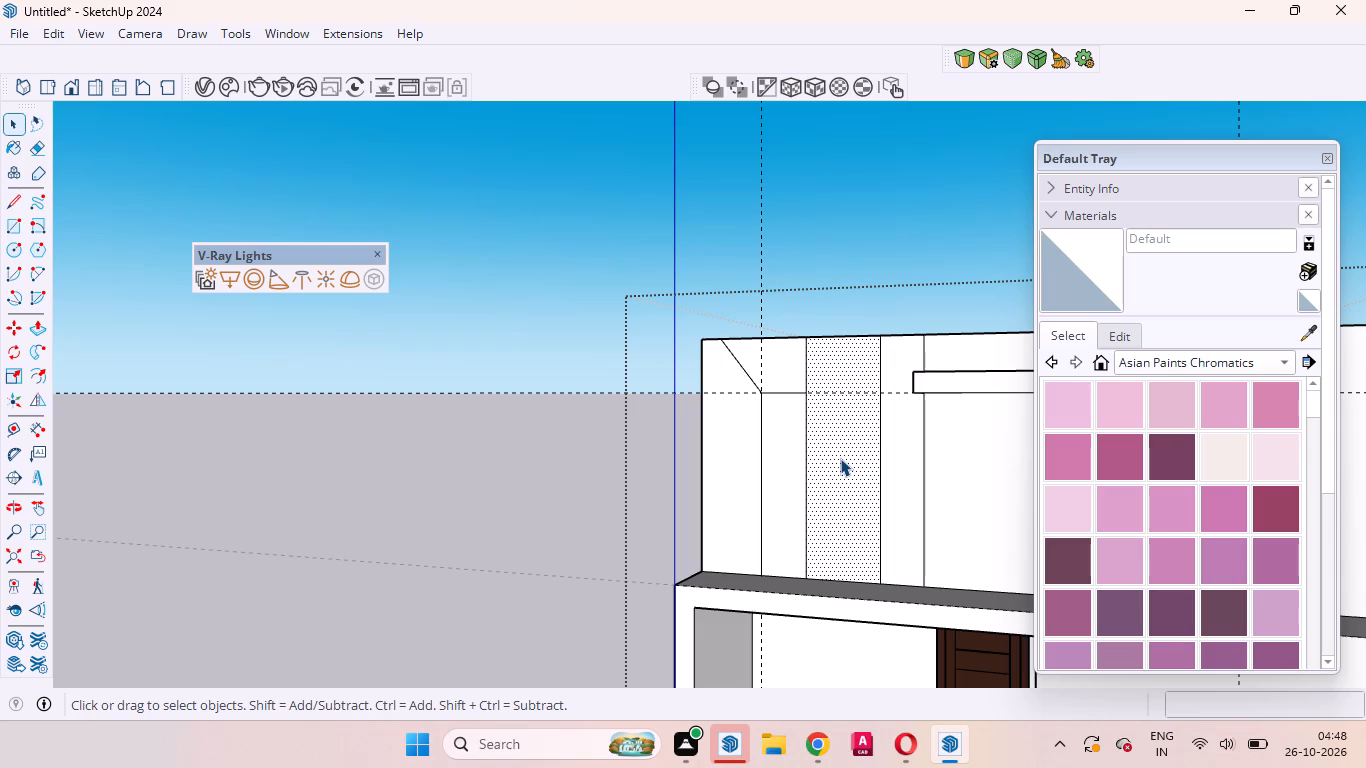
{"action": "scroll", "coordinate": [840, 458], "scroll_direction": "up", "scroll_amount": 3}
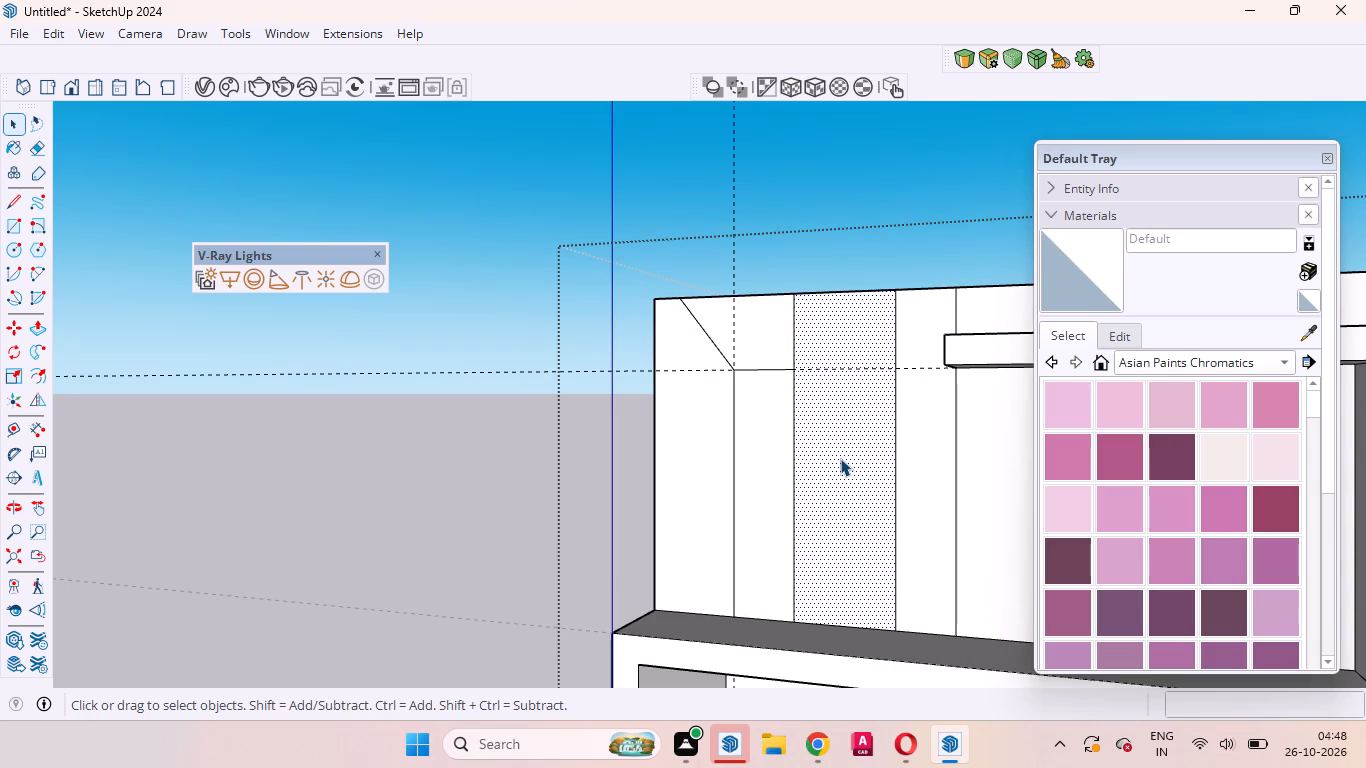
{"action": "key", "text": "r"}
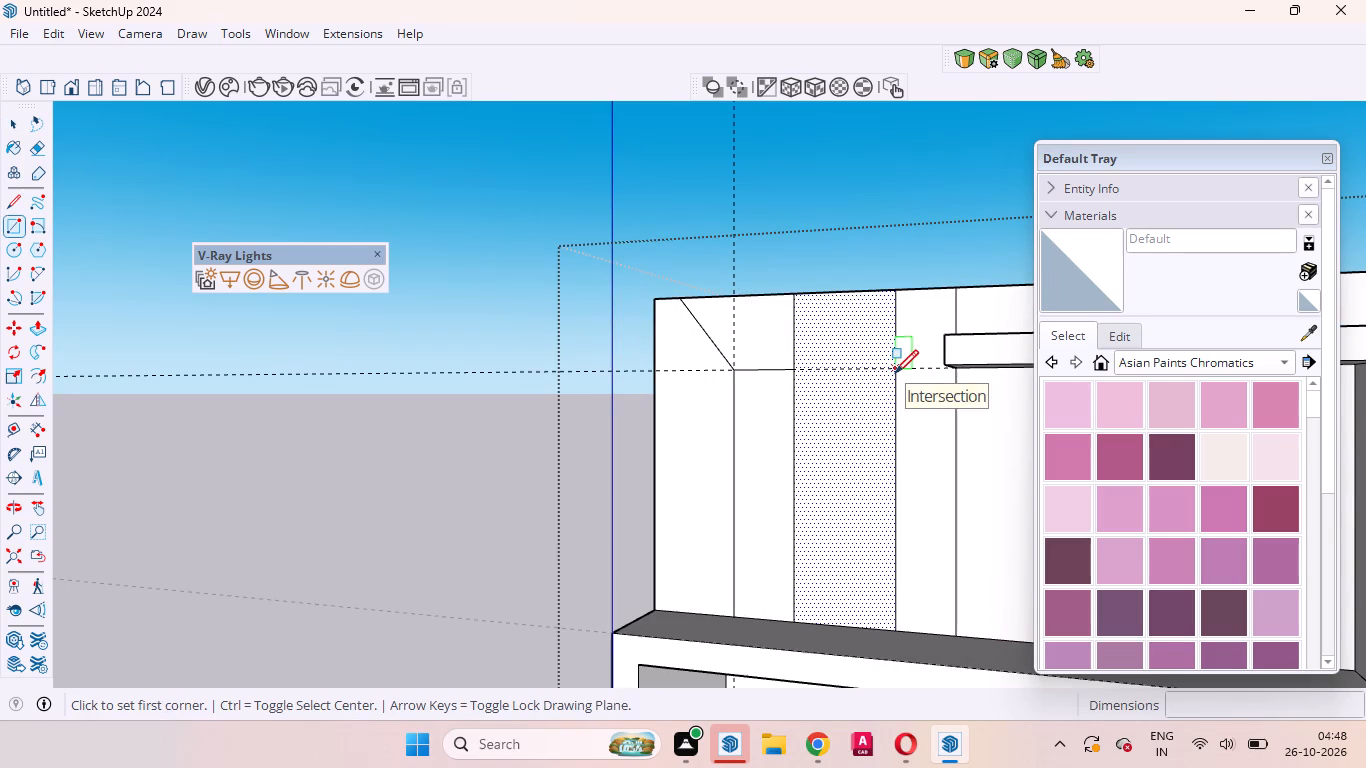
{"action": "left_click", "coordinate": [895, 373]}
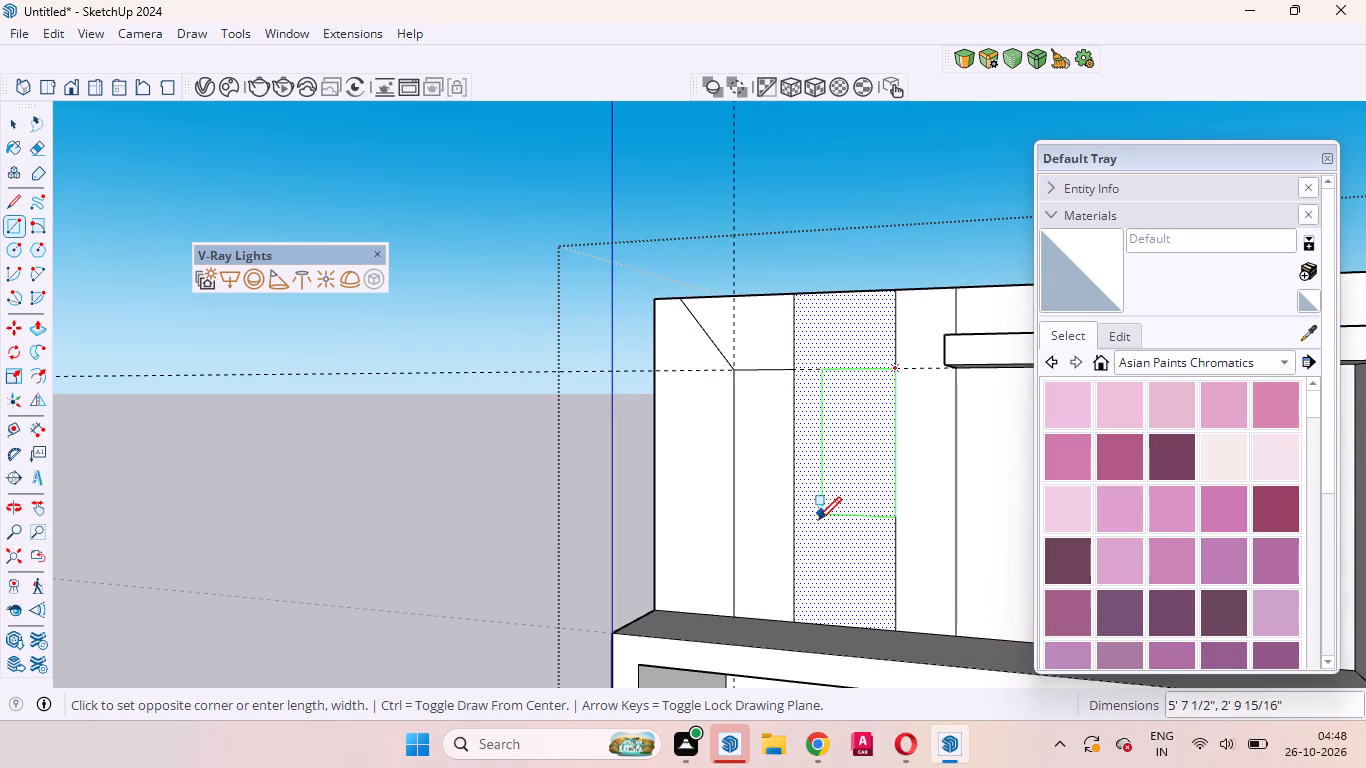
{"action": "left_click", "coordinate": [798, 620]}
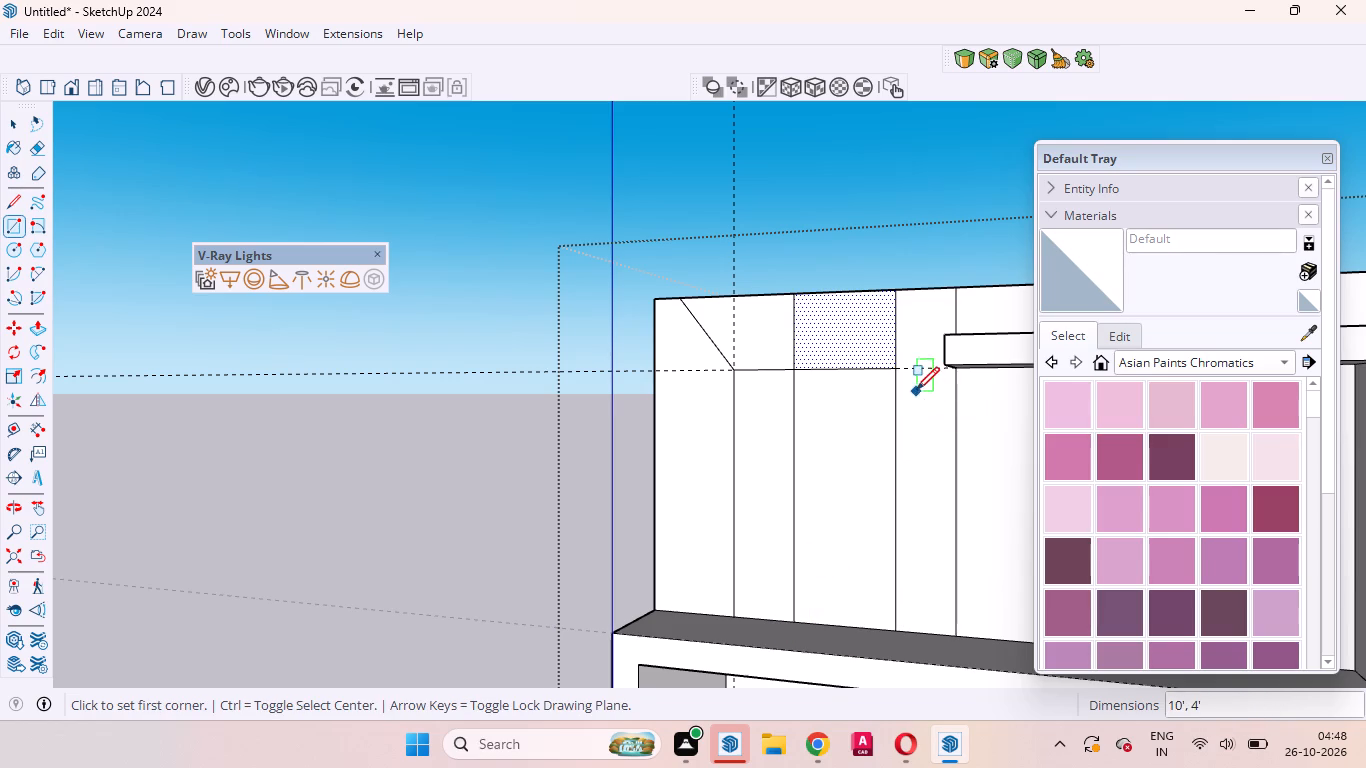
{"action": "key", "text": "space"}
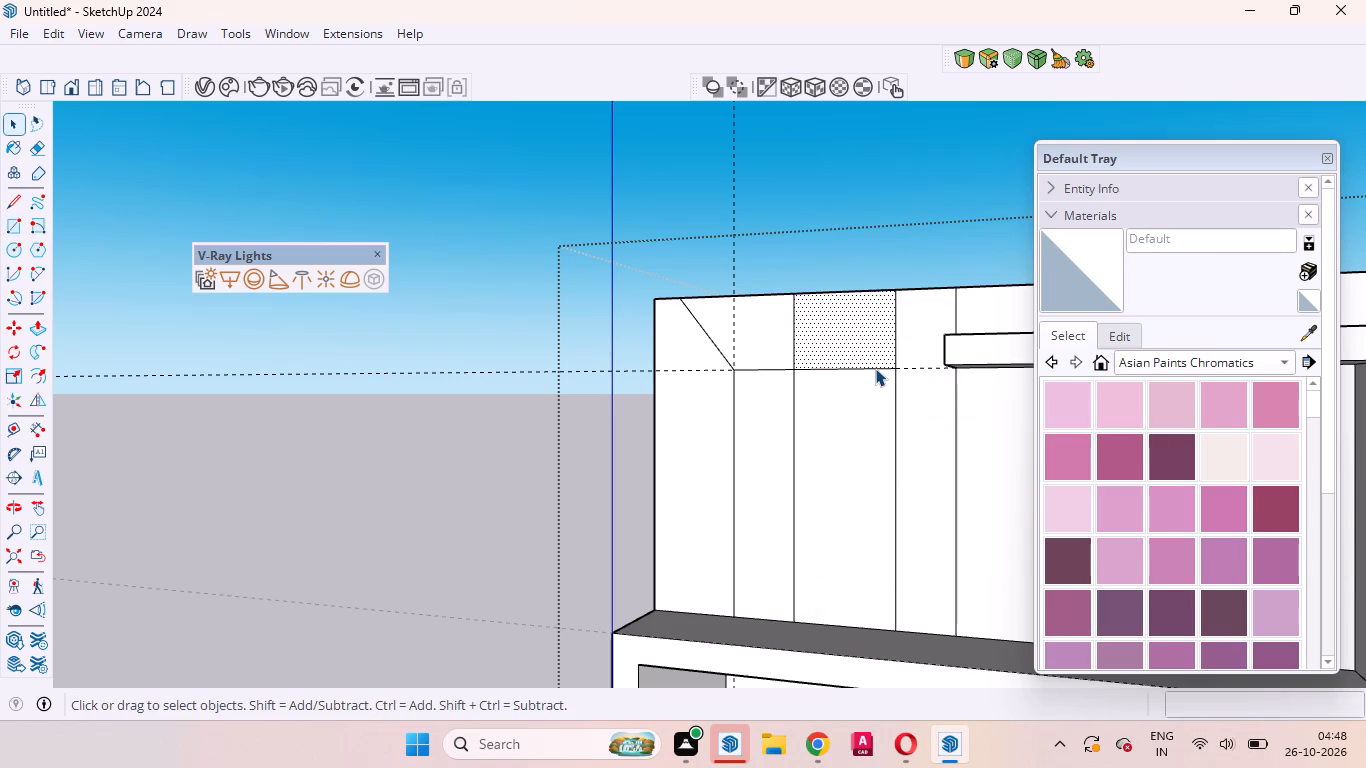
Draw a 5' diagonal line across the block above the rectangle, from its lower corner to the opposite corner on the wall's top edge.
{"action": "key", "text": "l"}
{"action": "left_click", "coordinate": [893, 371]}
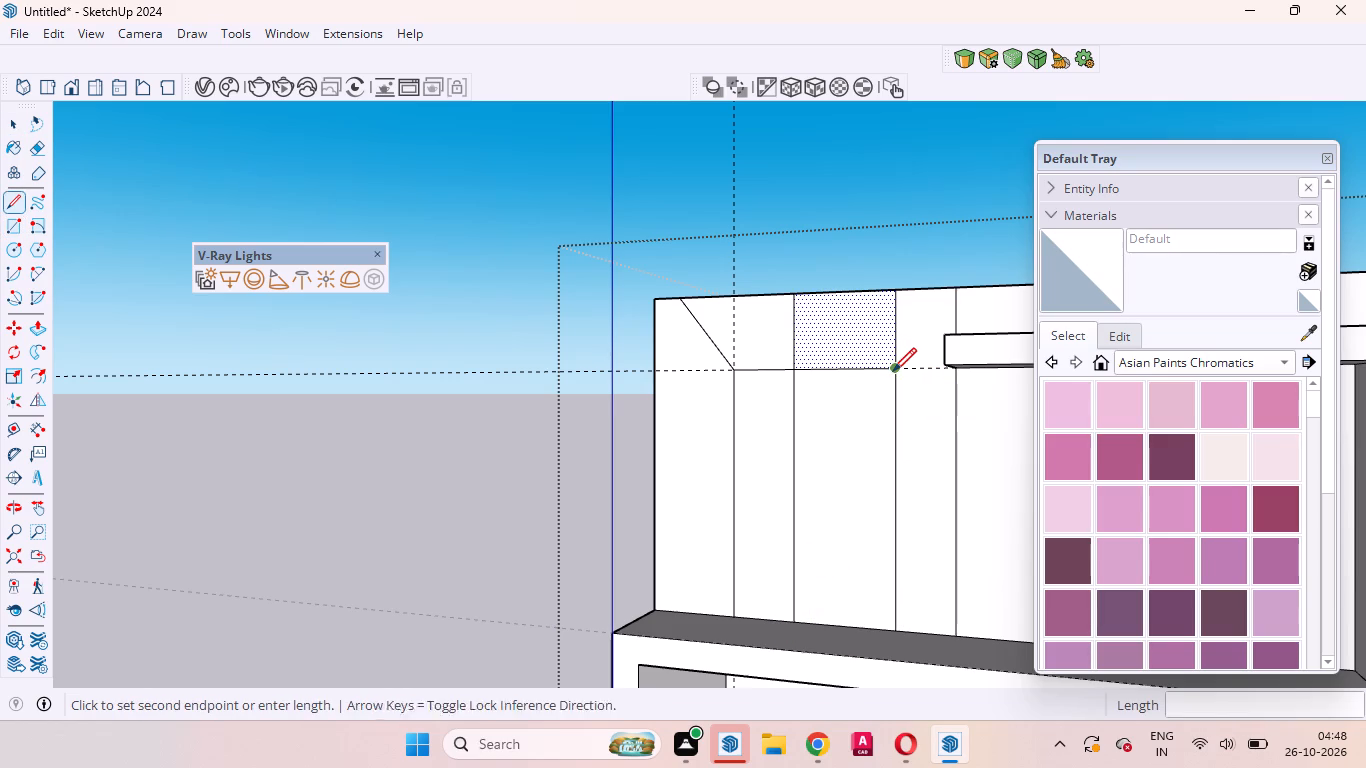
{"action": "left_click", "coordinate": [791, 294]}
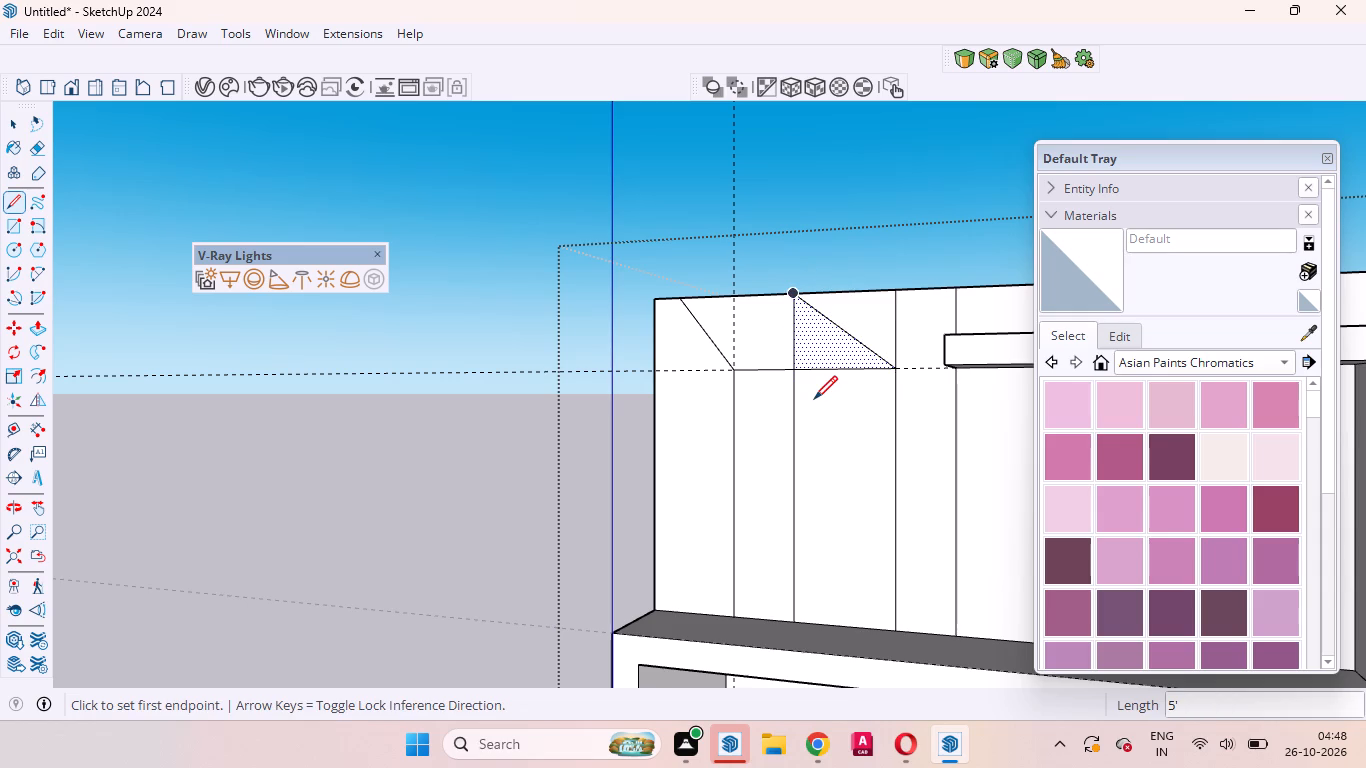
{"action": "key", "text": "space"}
Pull the outer corner strip of the upper front wall outward by about 1 3/4".
{"action": "scroll", "coordinate": [736, 358], "scroll_direction": "up", "scroll_amount": 10}
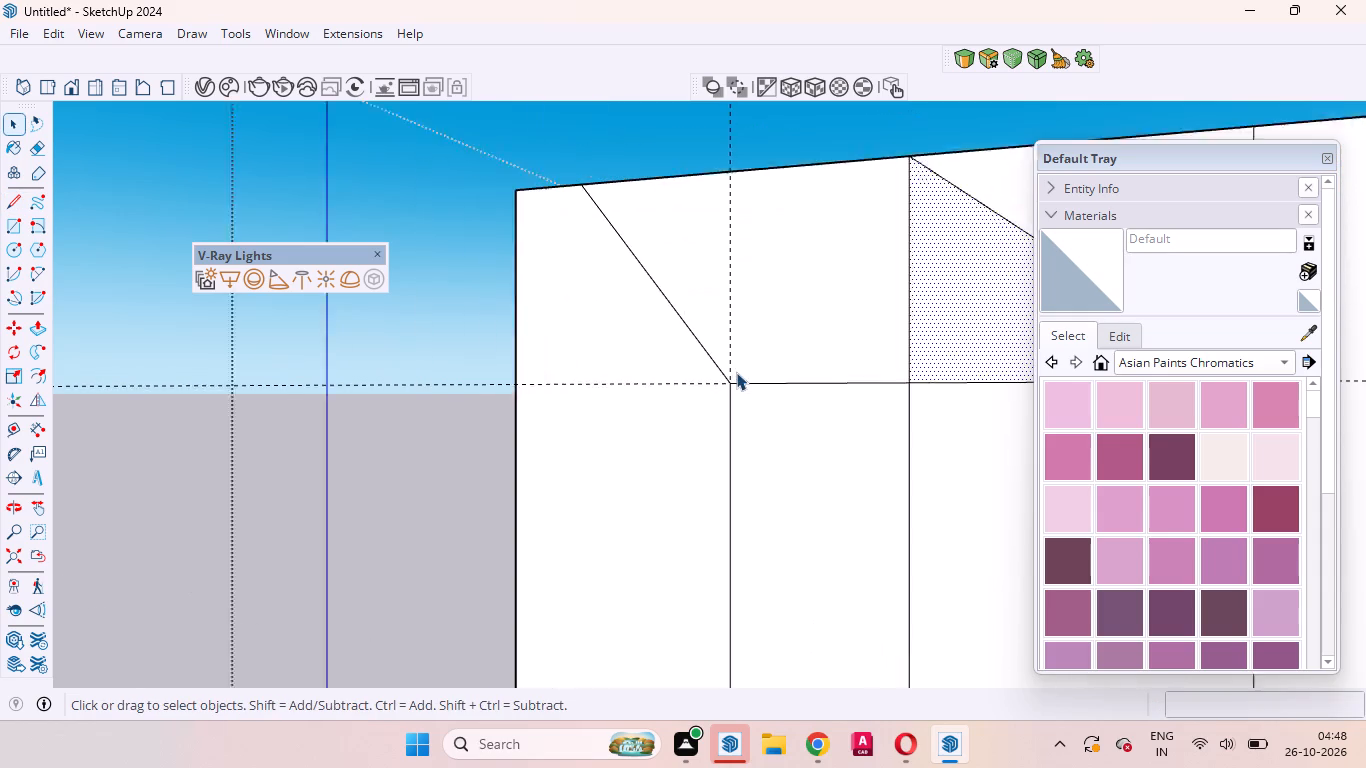
{"action": "scroll", "coordinate": [736, 372], "scroll_direction": "up", "scroll_amount": 2}
{"action": "middle_click_drag", "start_coordinate": [736, 379], "coordinate": [717, 327]}
{"action": "scroll", "coordinate": [717, 327], "scroll_direction": "up", "scroll_amount": 1}
{"action": "left_click", "coordinate": [783, 299]}
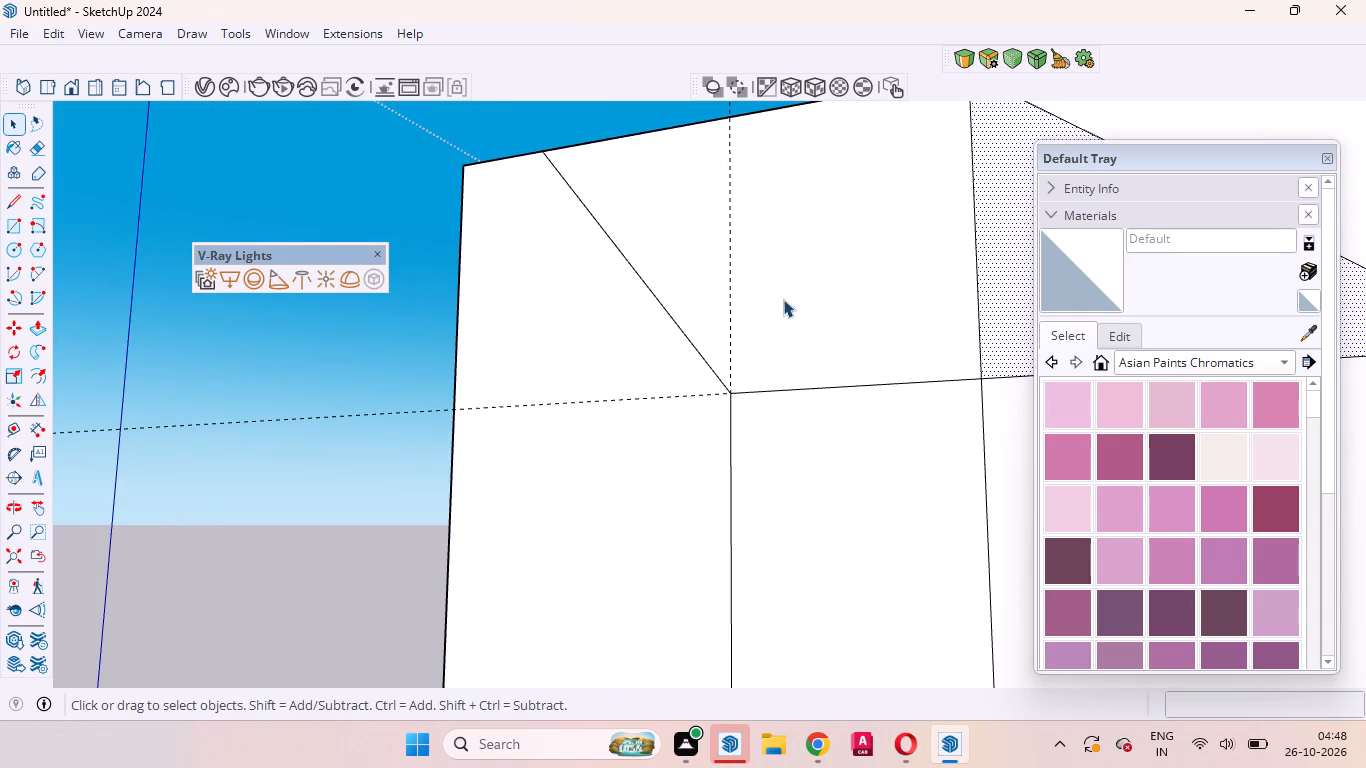
{"action": "left_click", "coordinate": [645, 366]}
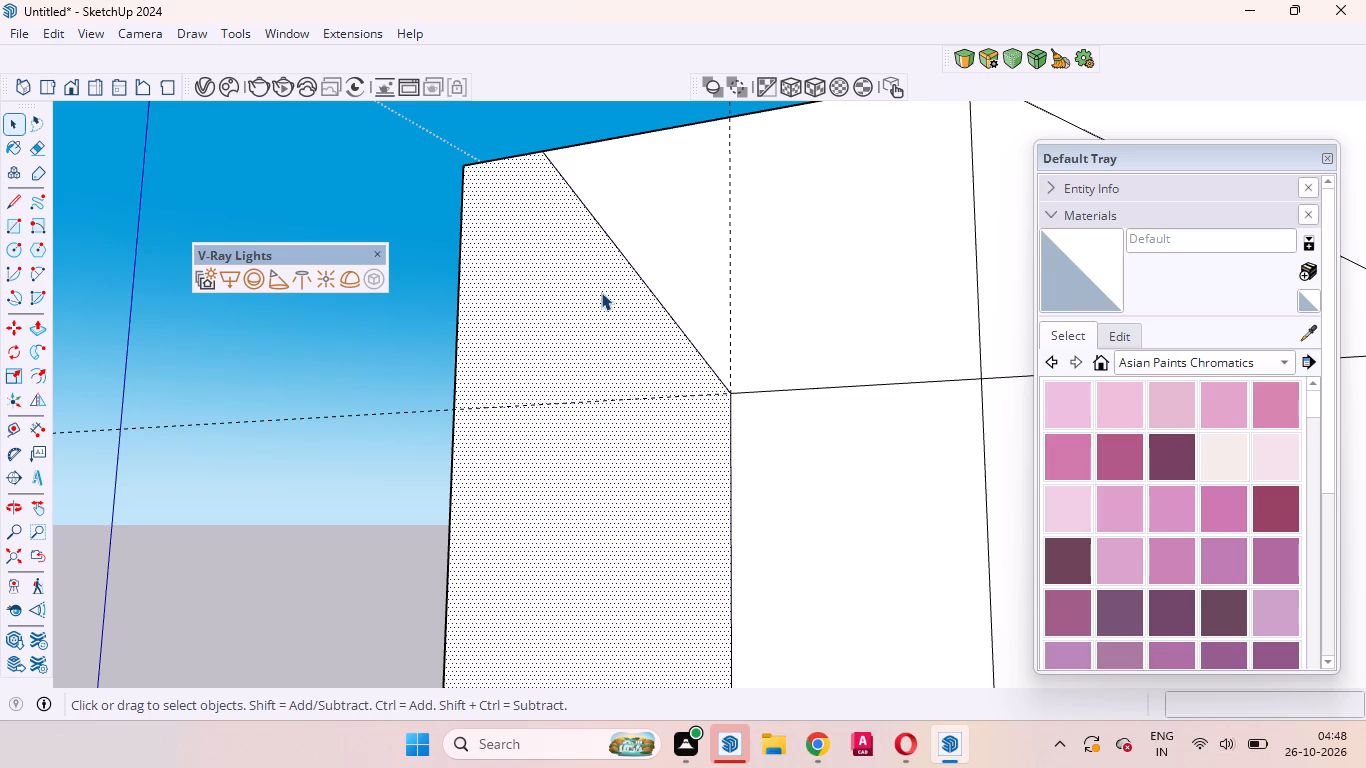
{"action": "key", "text": "p"}
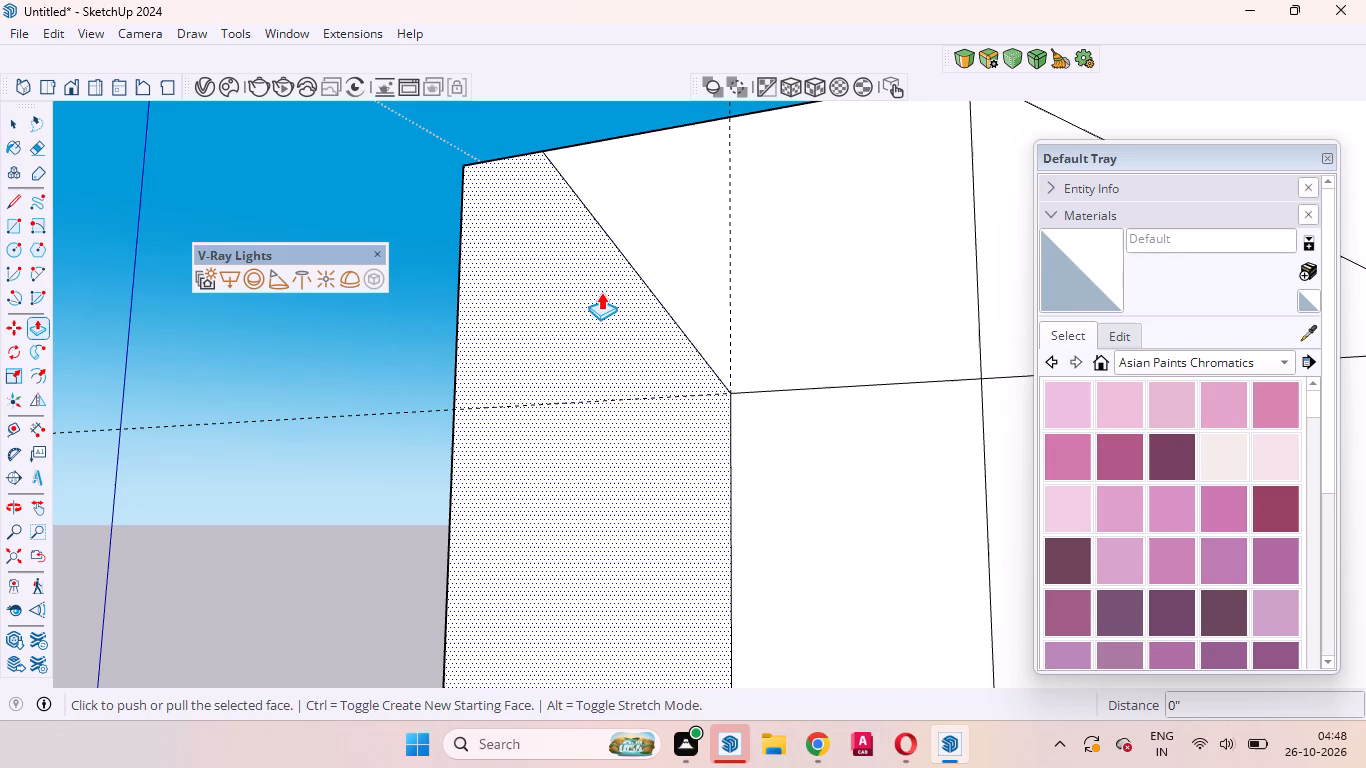
{"action": "left_click", "coordinate": [601, 292]}
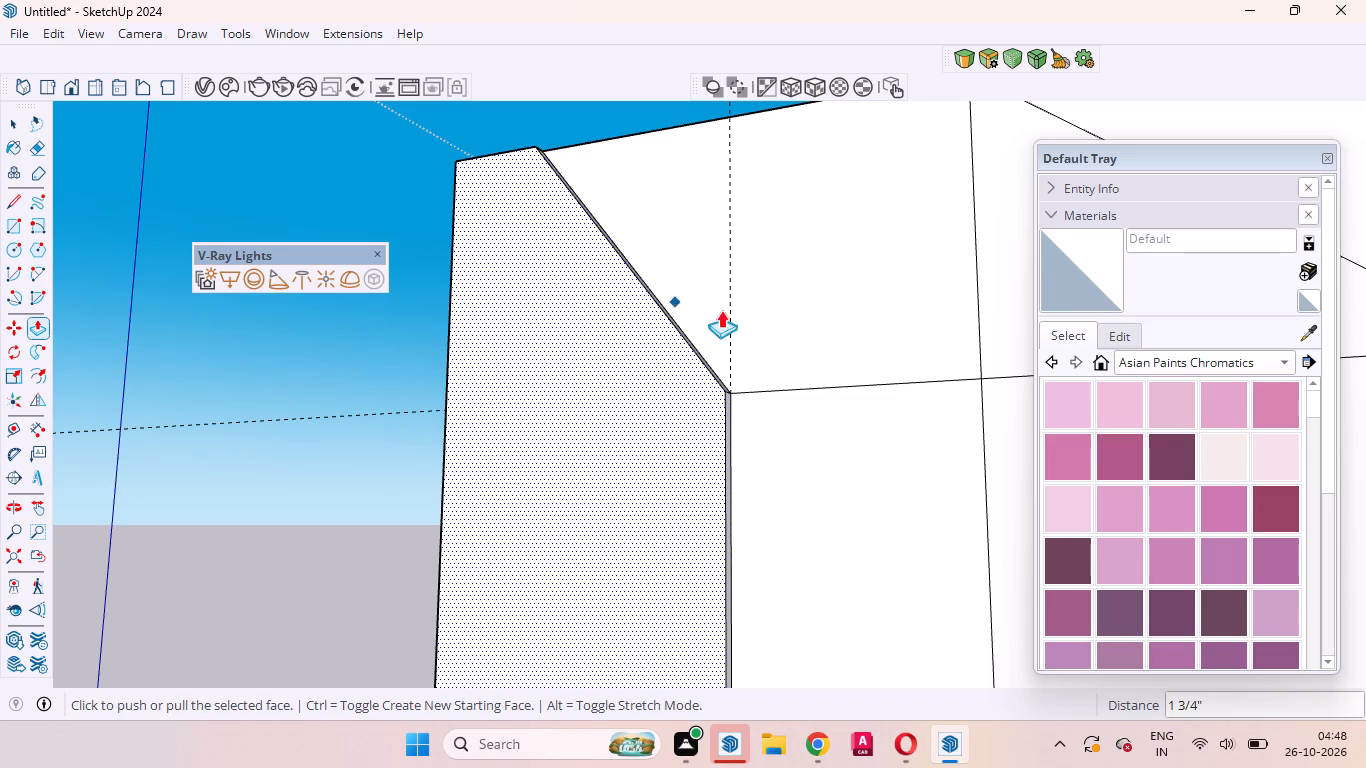
{"action": "key", "text": "space"}
Pull the adjoining top band beside the diagonal corner edge outward by the same distance as the corner strip.
{"action": "left_click", "coordinate": [748, 313]}
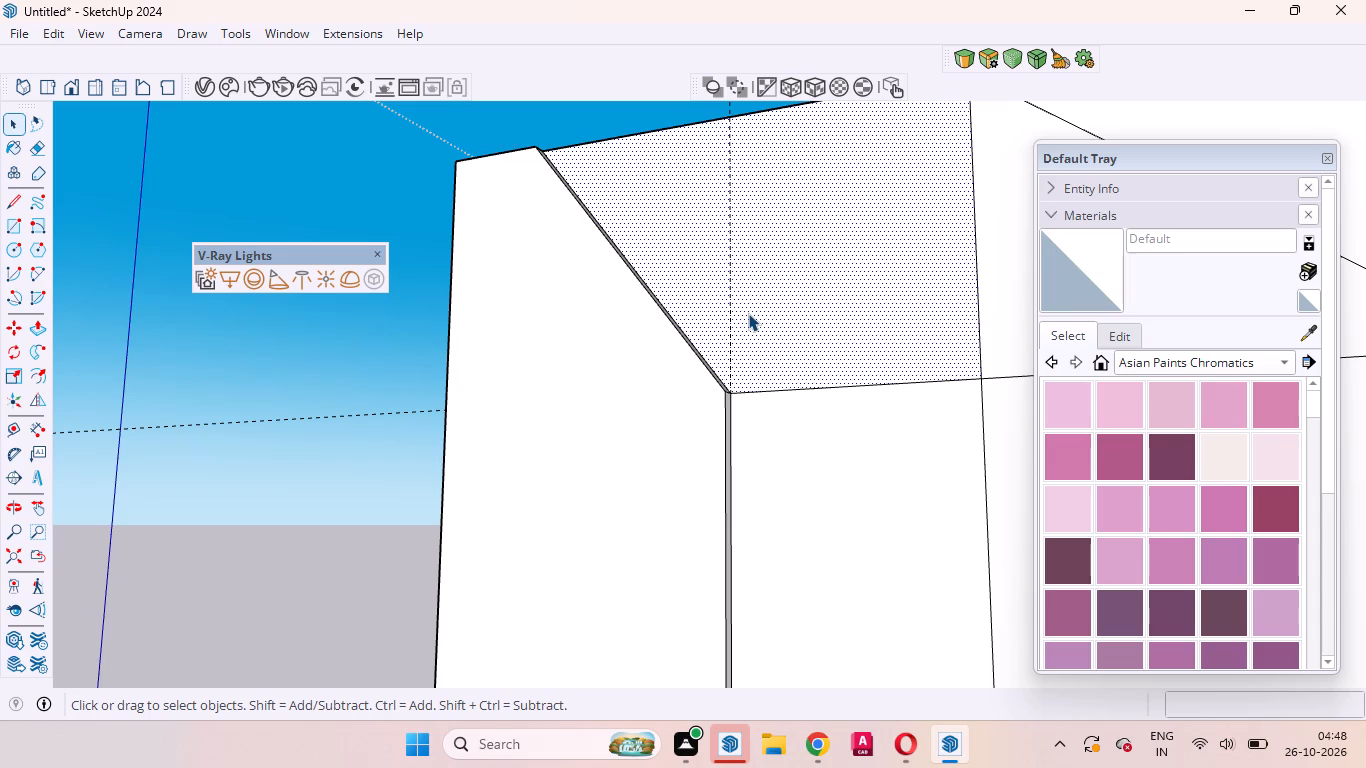
{"action": "key", "text": "p"}
{"action": "double_click", "coordinate": [748, 313]}
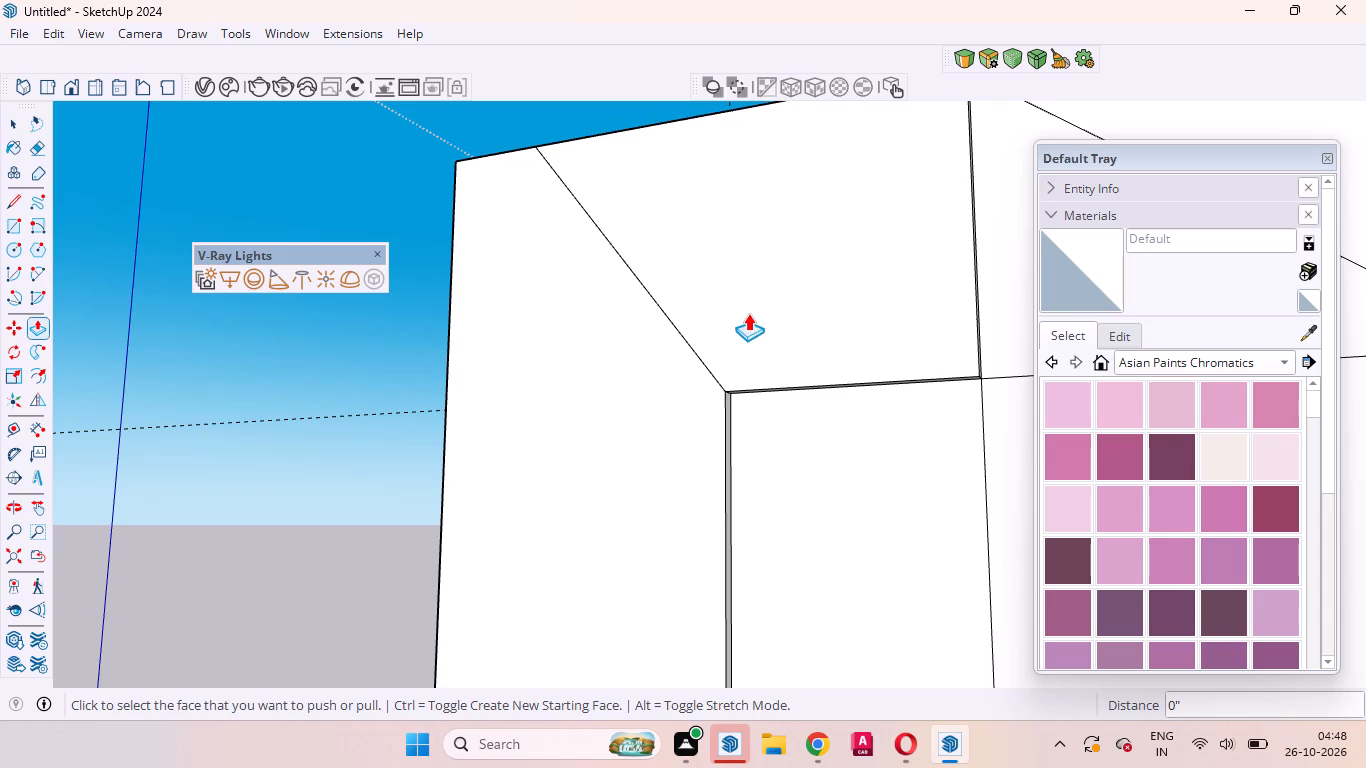
{"action": "key", "text": "space"}
Examine the inner corner of the raised bands and its two front edges from below.
{"action": "scroll", "coordinate": [750, 411], "scroll_direction": "up", "scroll_amount": 5}
{"action": "middle_click_drag", "start_coordinate": [732, 426], "coordinate": [626, 329]}
{"action": "scroll", "coordinate": [663, 371], "scroll_direction": "up", "scroll_amount": 5}
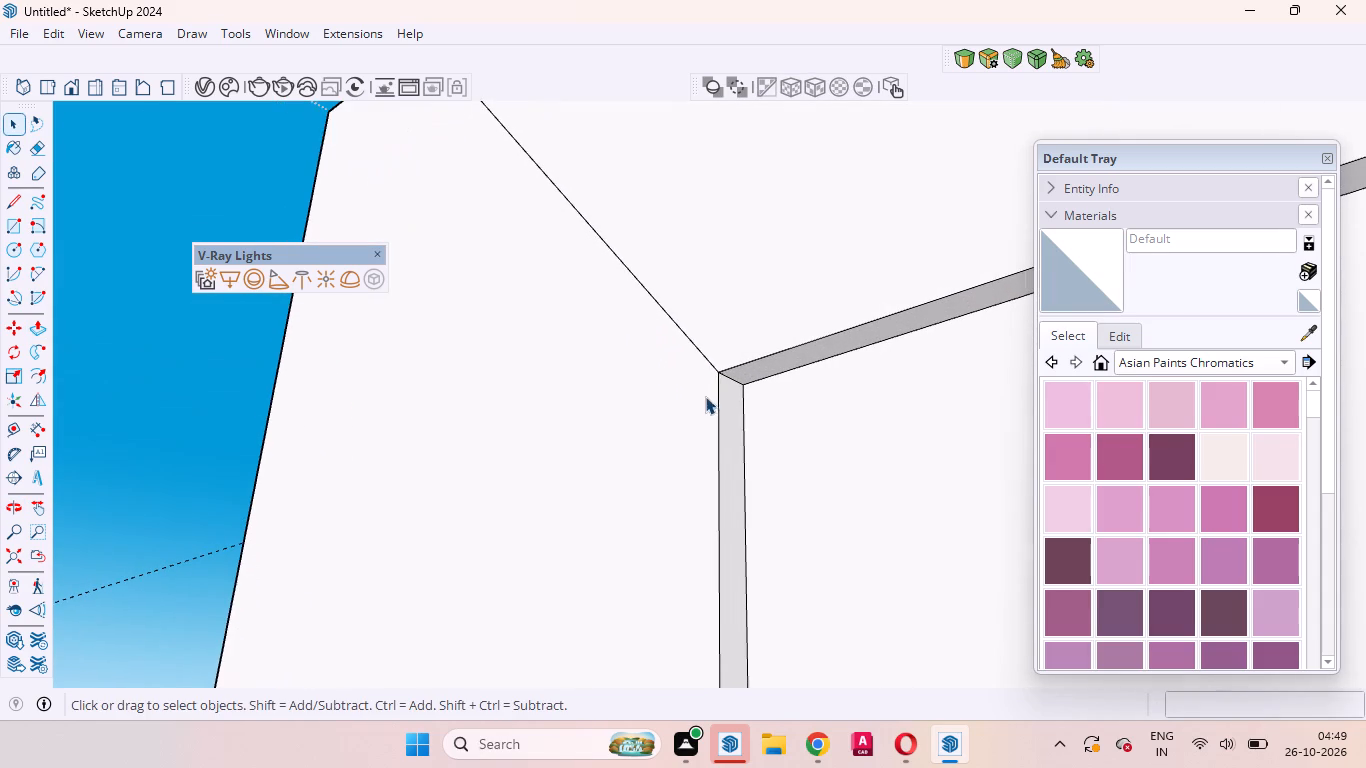
{"action": "left_click", "coordinate": [716, 411], "text": "ctrl"}
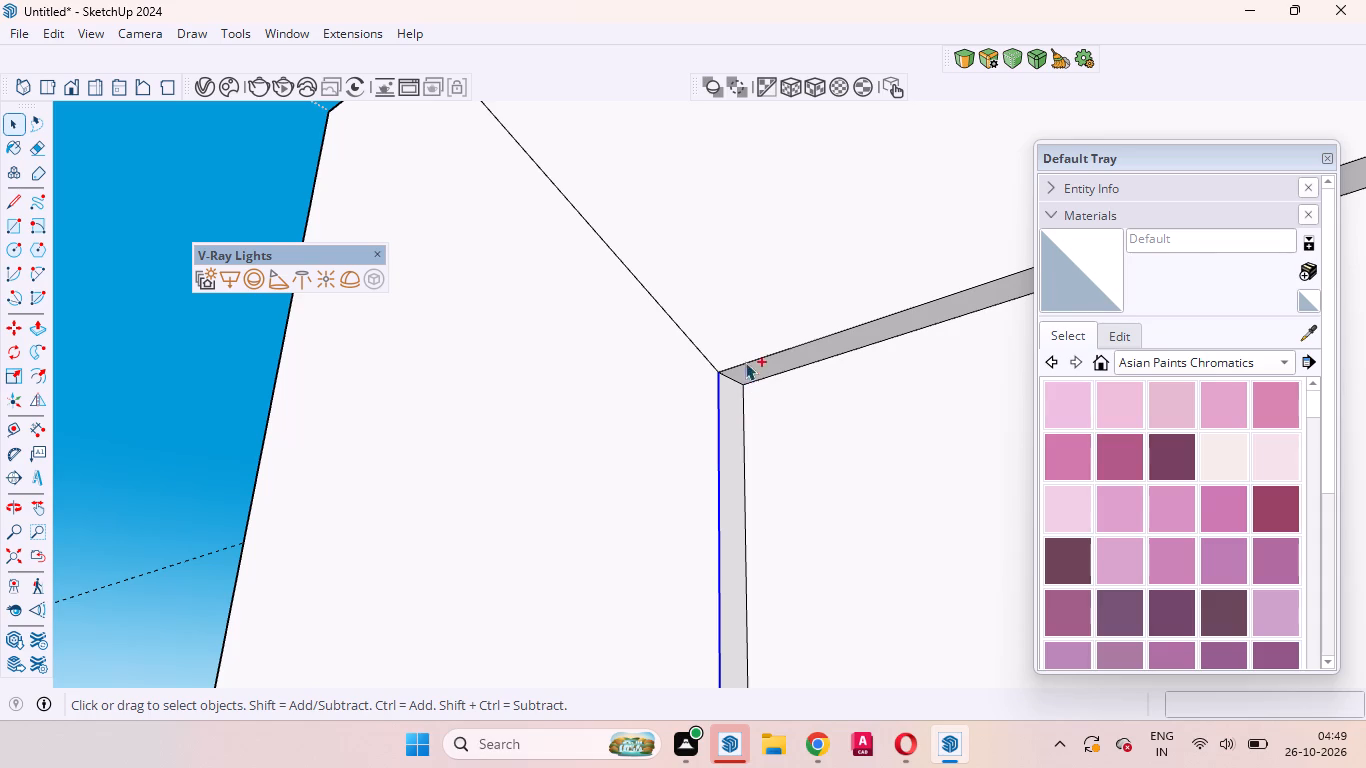
{"action": "left_click", "coordinate": [751, 359], "text": "ctrl"}
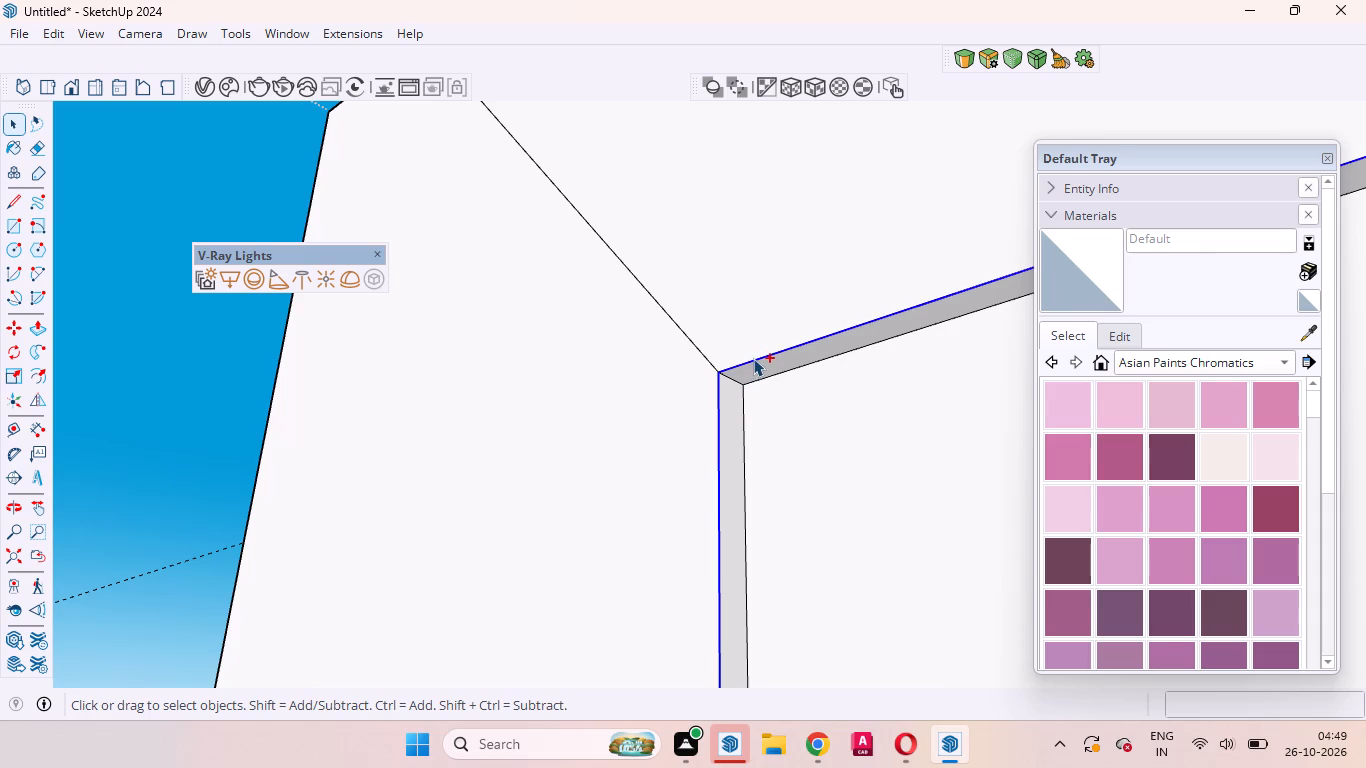
{"action": "left_click", "coordinate": [227, 410]}
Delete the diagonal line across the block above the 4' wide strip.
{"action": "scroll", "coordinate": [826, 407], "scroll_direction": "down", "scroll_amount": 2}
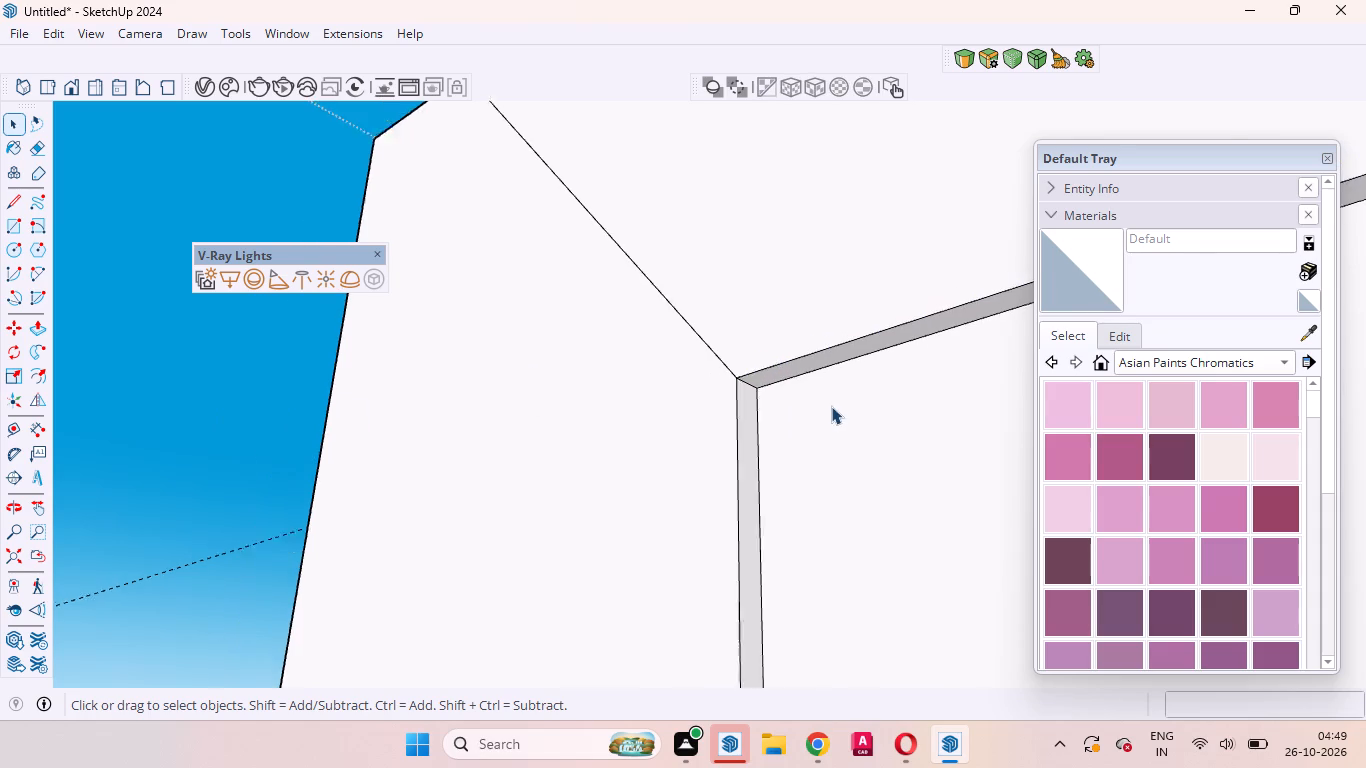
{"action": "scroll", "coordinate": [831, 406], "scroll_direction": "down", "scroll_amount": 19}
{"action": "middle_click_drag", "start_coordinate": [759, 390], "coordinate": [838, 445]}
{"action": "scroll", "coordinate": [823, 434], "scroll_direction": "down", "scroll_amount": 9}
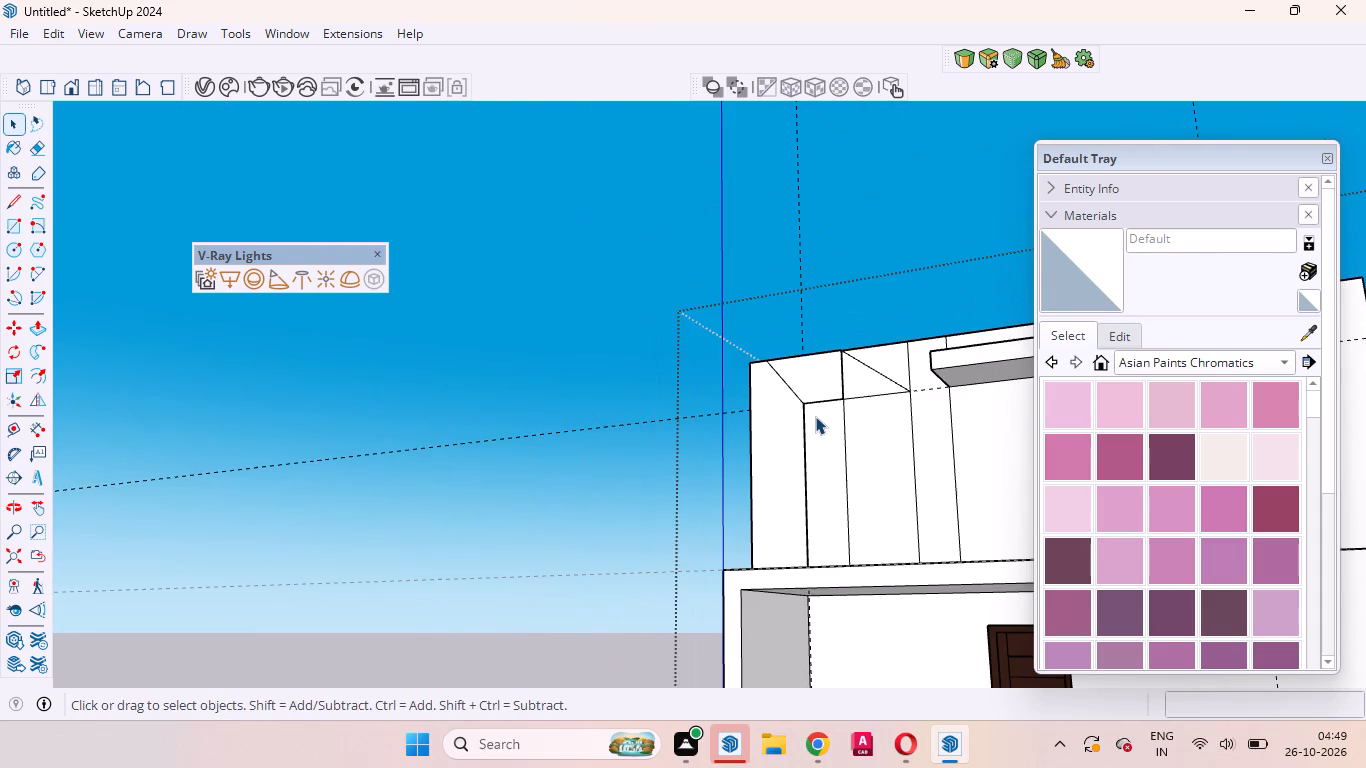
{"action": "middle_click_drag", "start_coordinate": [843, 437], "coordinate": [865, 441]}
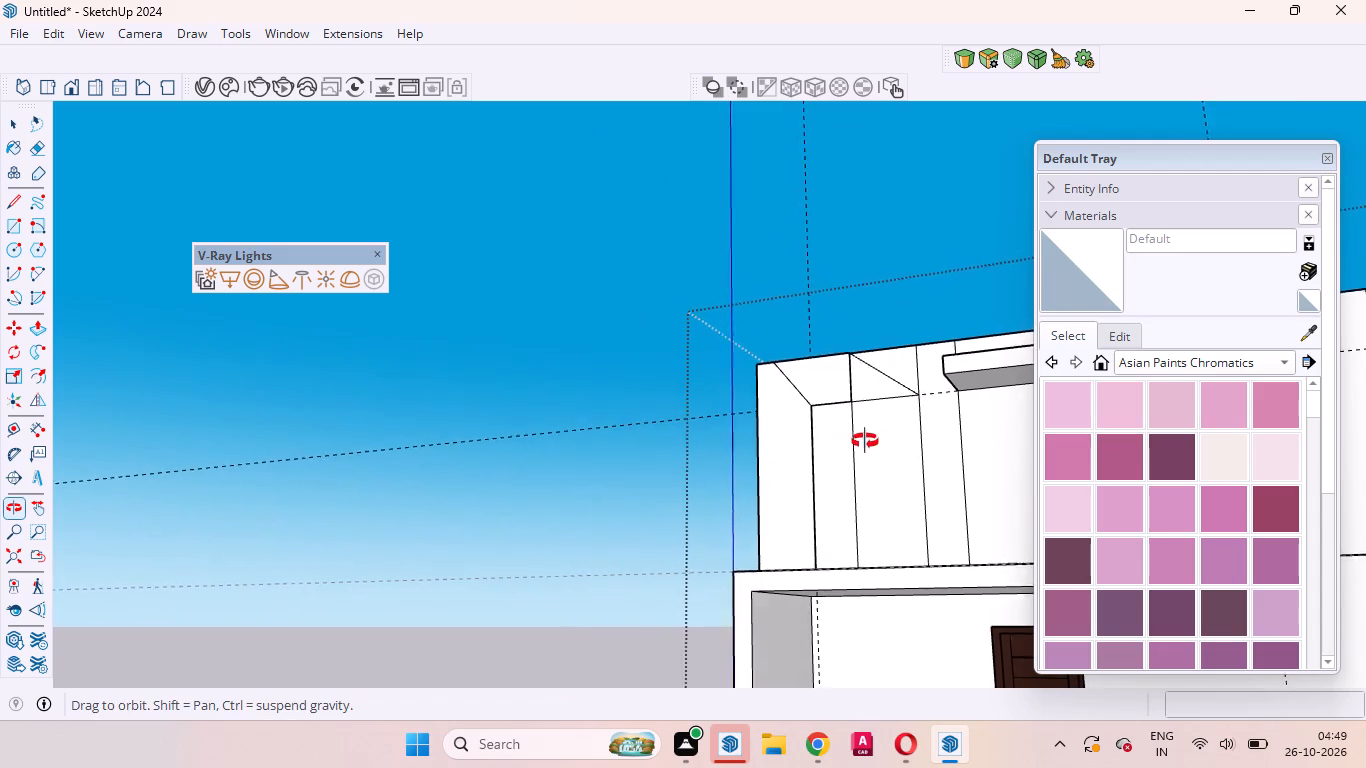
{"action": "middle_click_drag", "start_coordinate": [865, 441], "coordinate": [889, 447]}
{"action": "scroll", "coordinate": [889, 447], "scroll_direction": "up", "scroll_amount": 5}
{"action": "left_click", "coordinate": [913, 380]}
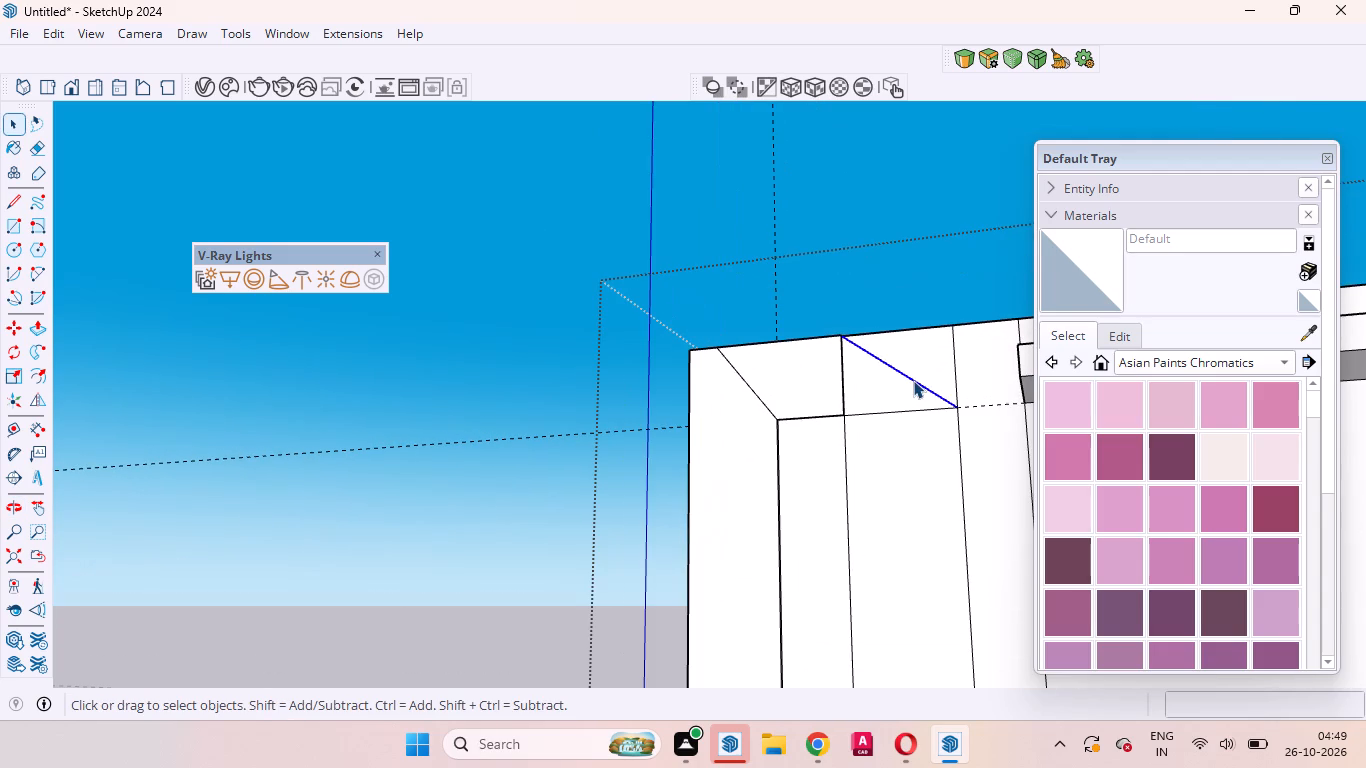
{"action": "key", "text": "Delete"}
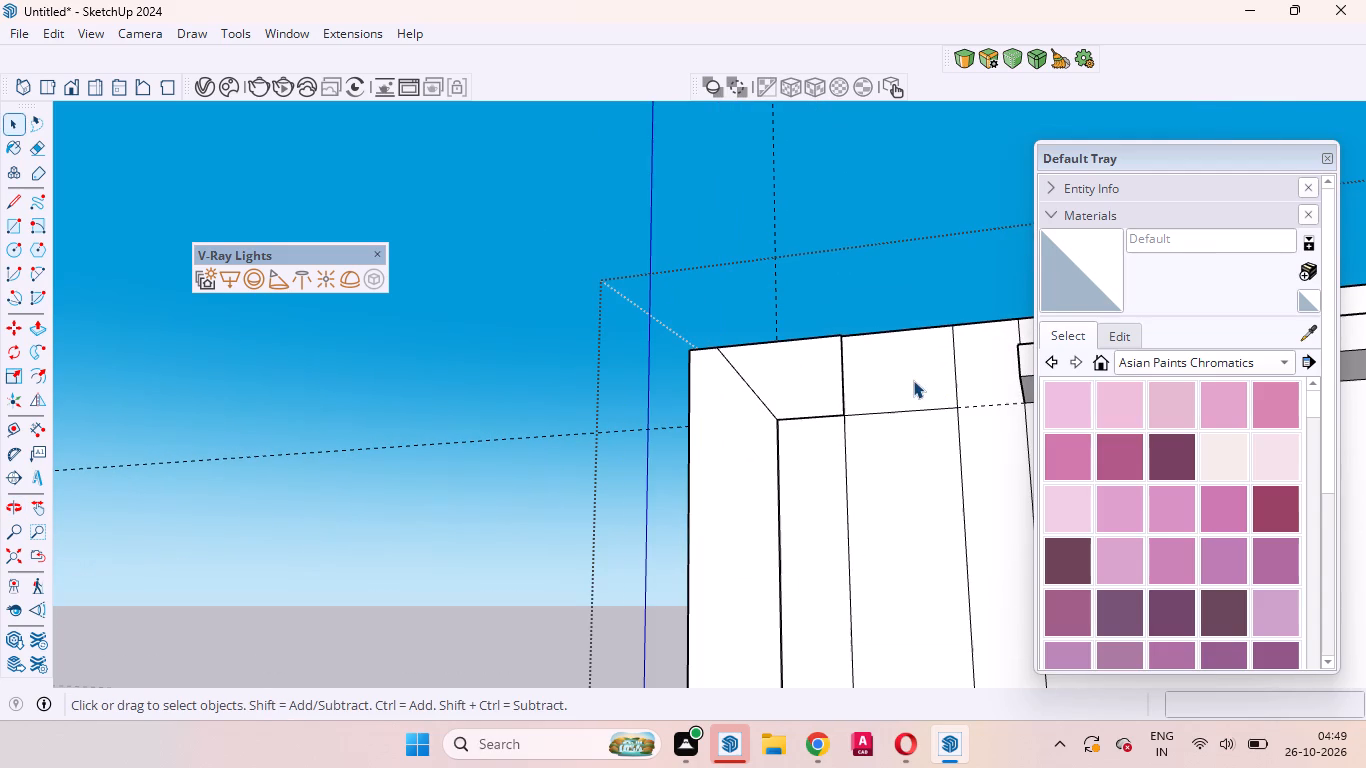
Place a vertical guide 2' in from the side edge of the 4' wide strip, along its middle.
{"action": "left_click", "coordinate": [946, 529]}
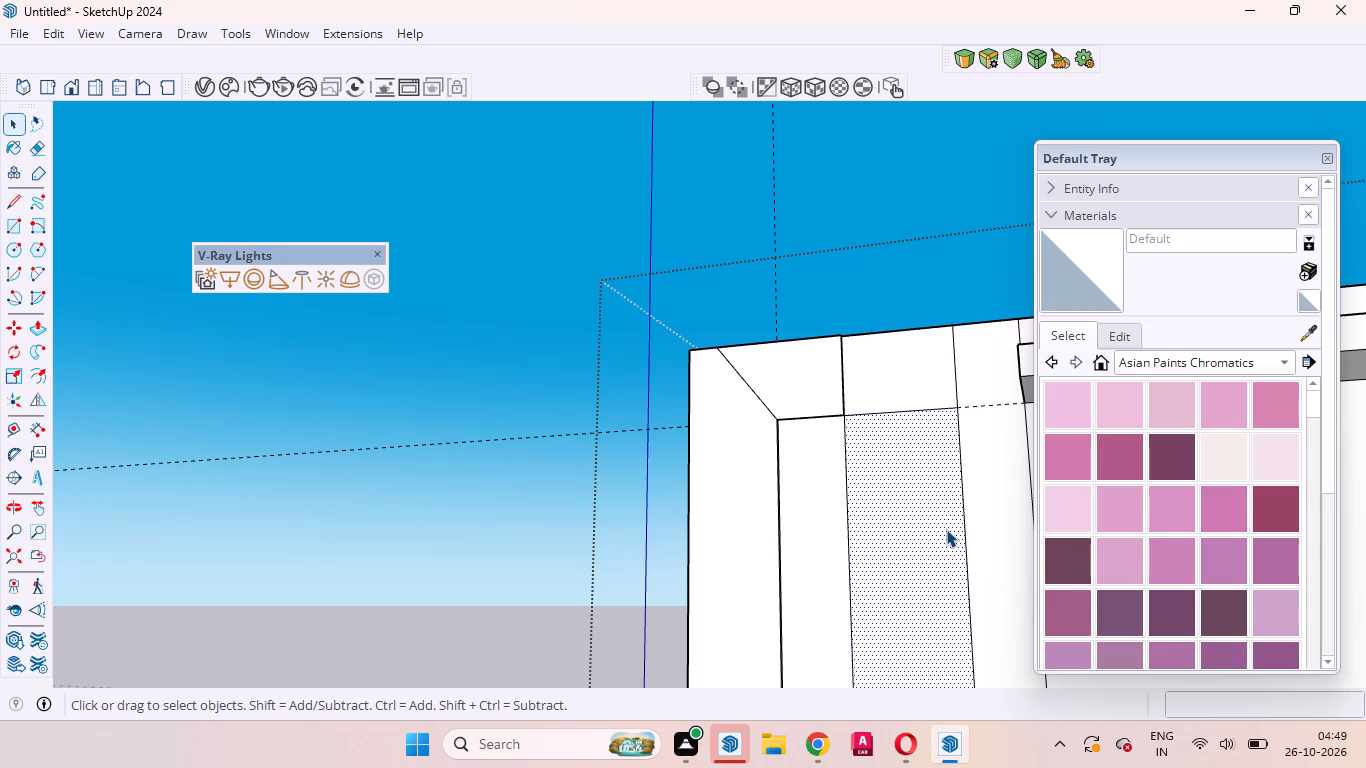
{"action": "key", "text": "t"}
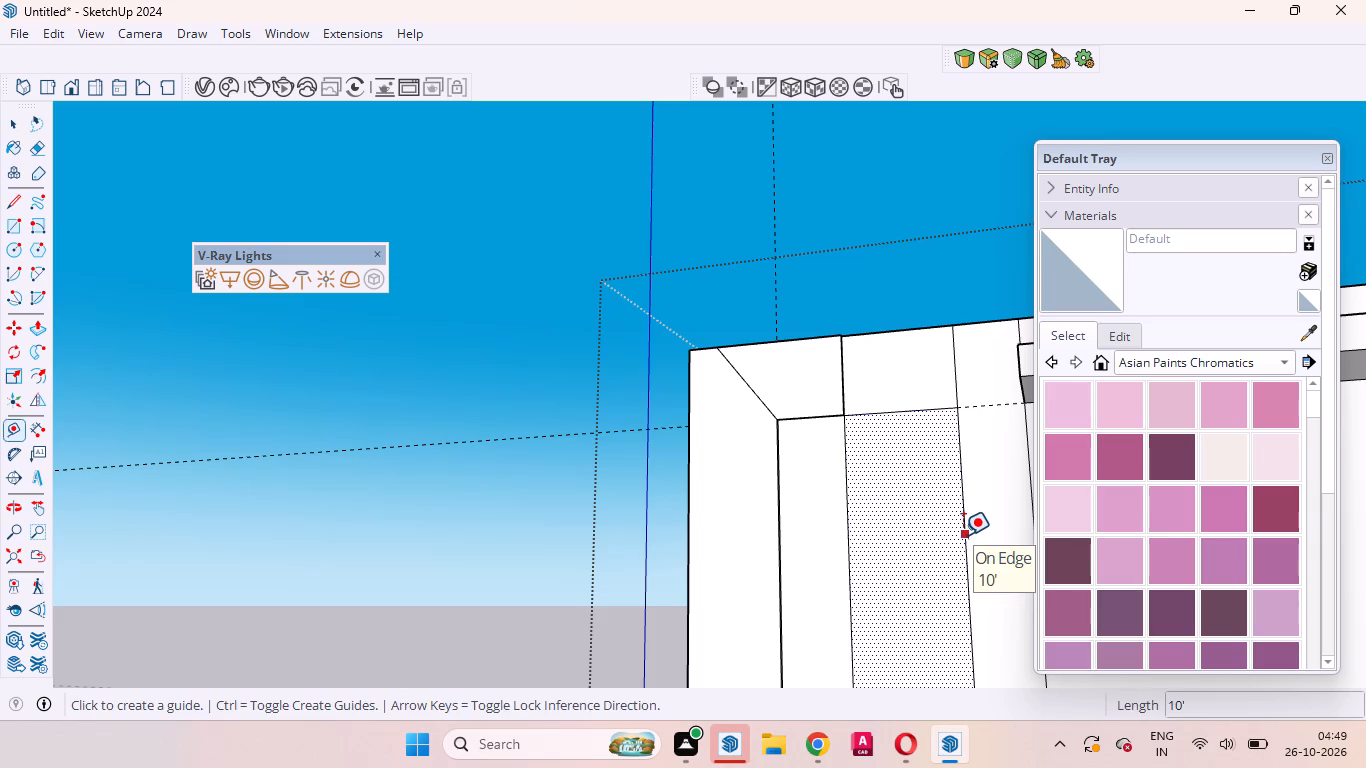
{"action": "left_click", "coordinate": [963, 535]}
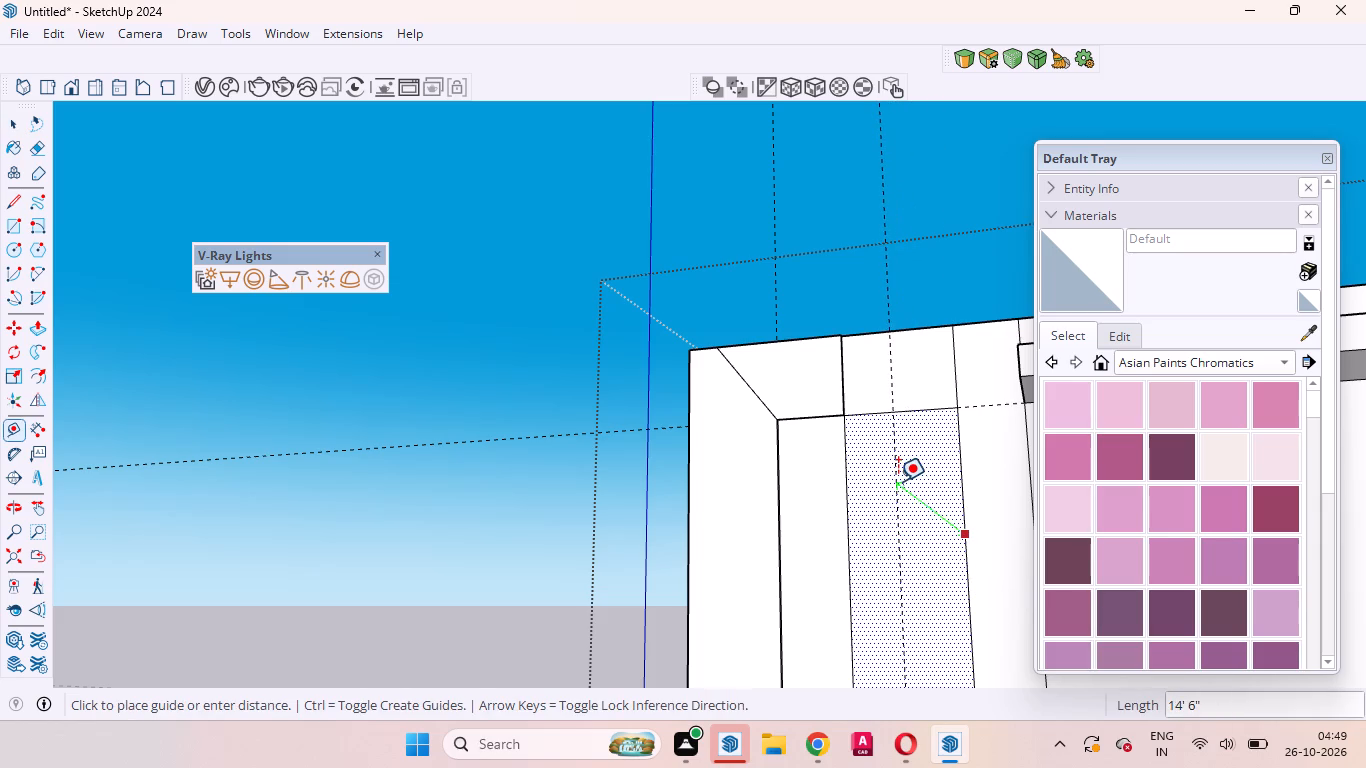
{"action": "left_click", "coordinate": [906, 409]}
{"action": "key", "text": "space"}
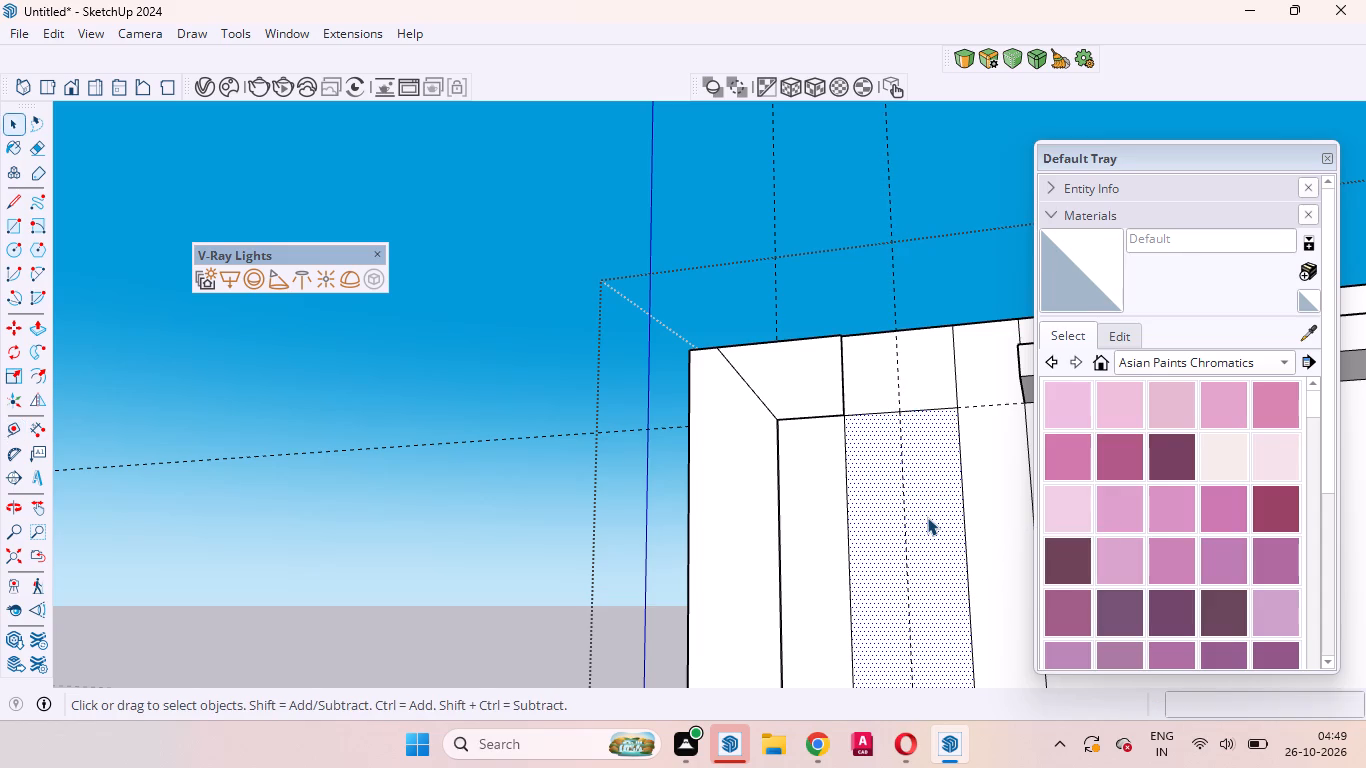
Draw a 10' by 2' rectangle on the 4' wide strip, from the middle guide's foot to the strip's inner top corner.
{"action": "key", "text": "r"}
{"action": "scroll", "coordinate": [927, 517], "scroll_direction": "down", "scroll_amount": 6}
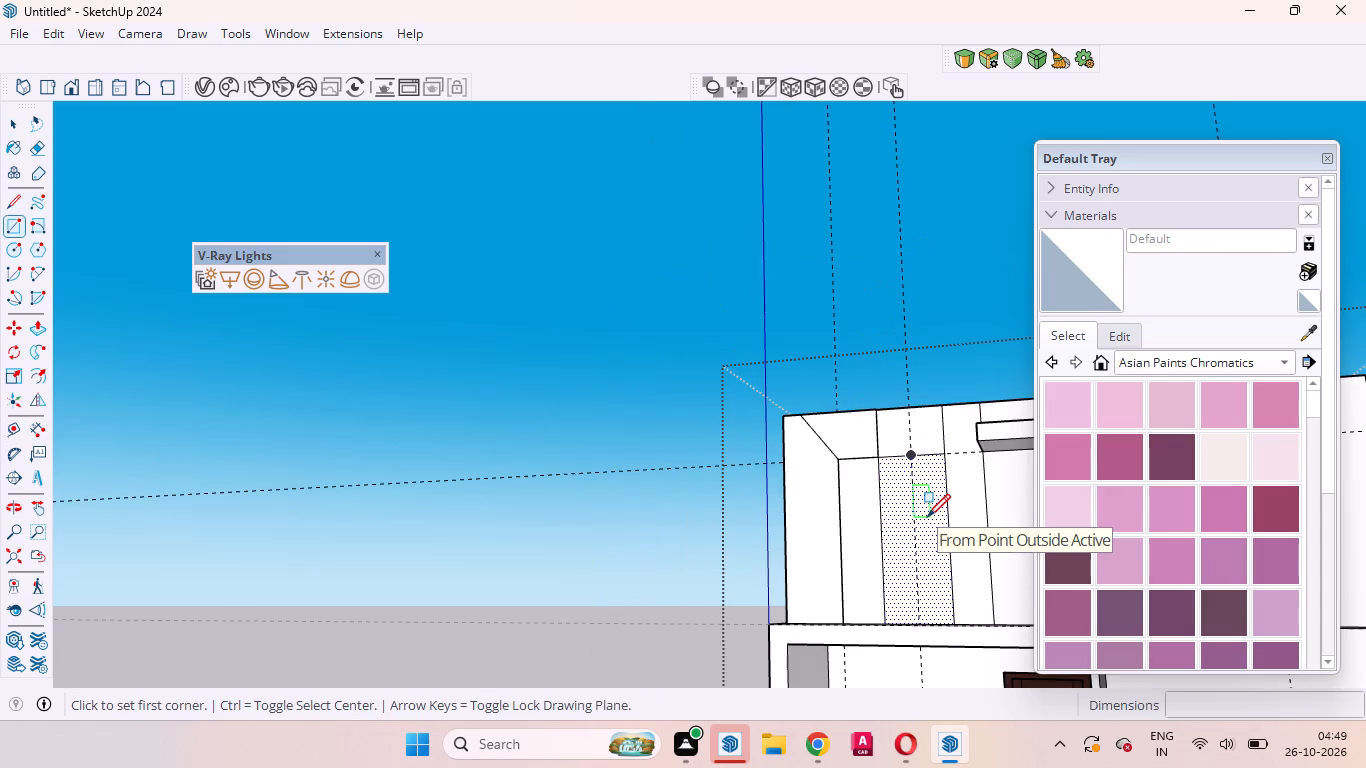
{"action": "scroll", "coordinate": [927, 517], "scroll_direction": "up", "scroll_amount": 3}
{"action": "middle_click_drag", "start_coordinate": [936, 538], "coordinate": [939, 554]}
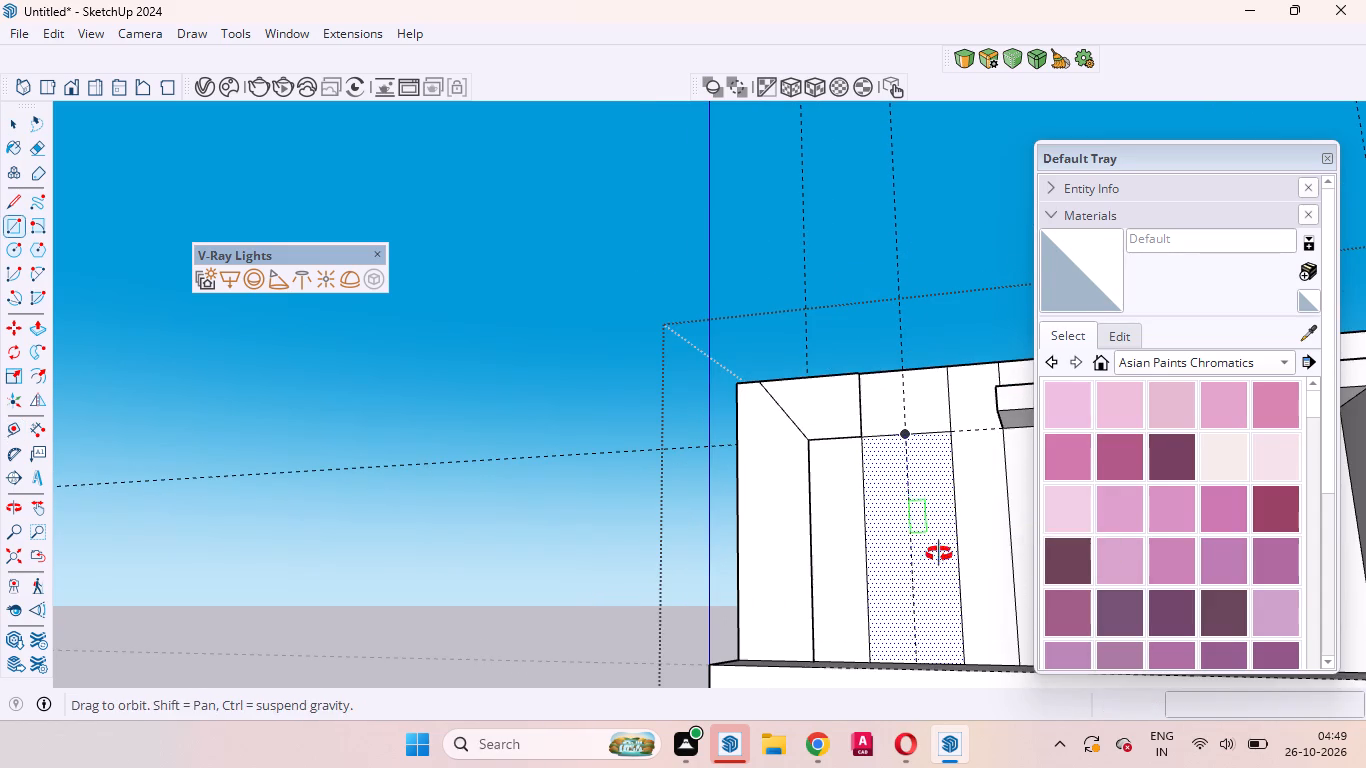
{"action": "middle_click_drag", "start_coordinate": [939, 554], "coordinate": [942, 575]}
{"action": "scroll", "coordinate": [939, 563], "scroll_direction": "down", "scroll_amount": 8}
{"action": "scroll", "coordinate": [928, 578], "scroll_direction": "up", "scroll_amount": 8}
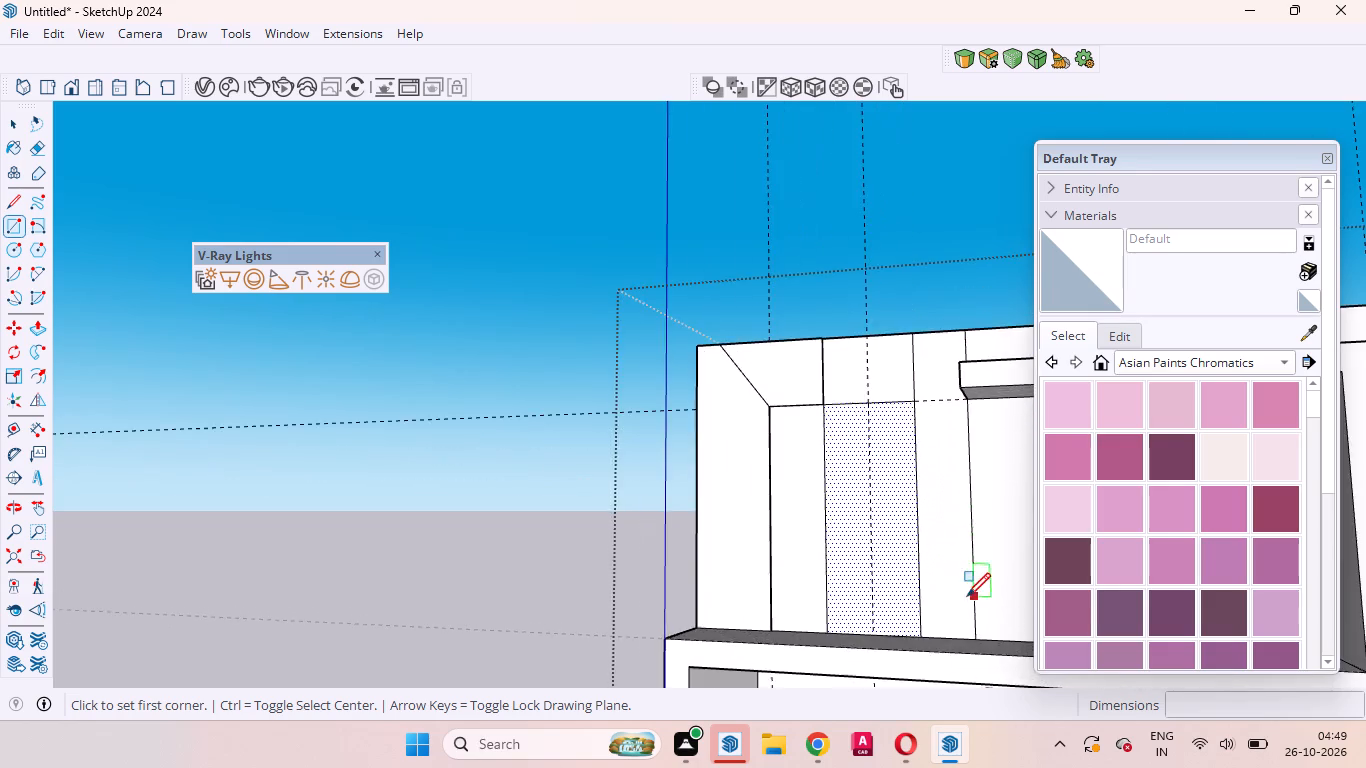
{"action": "scroll", "coordinate": [918, 547], "scroll_direction": "down", "scroll_amount": 5}
{"action": "middle_click_drag", "start_coordinate": [904, 554], "coordinate": [917, 606]}
{"action": "scroll", "coordinate": [912, 534], "scroll_direction": "down", "scroll_amount": 5}
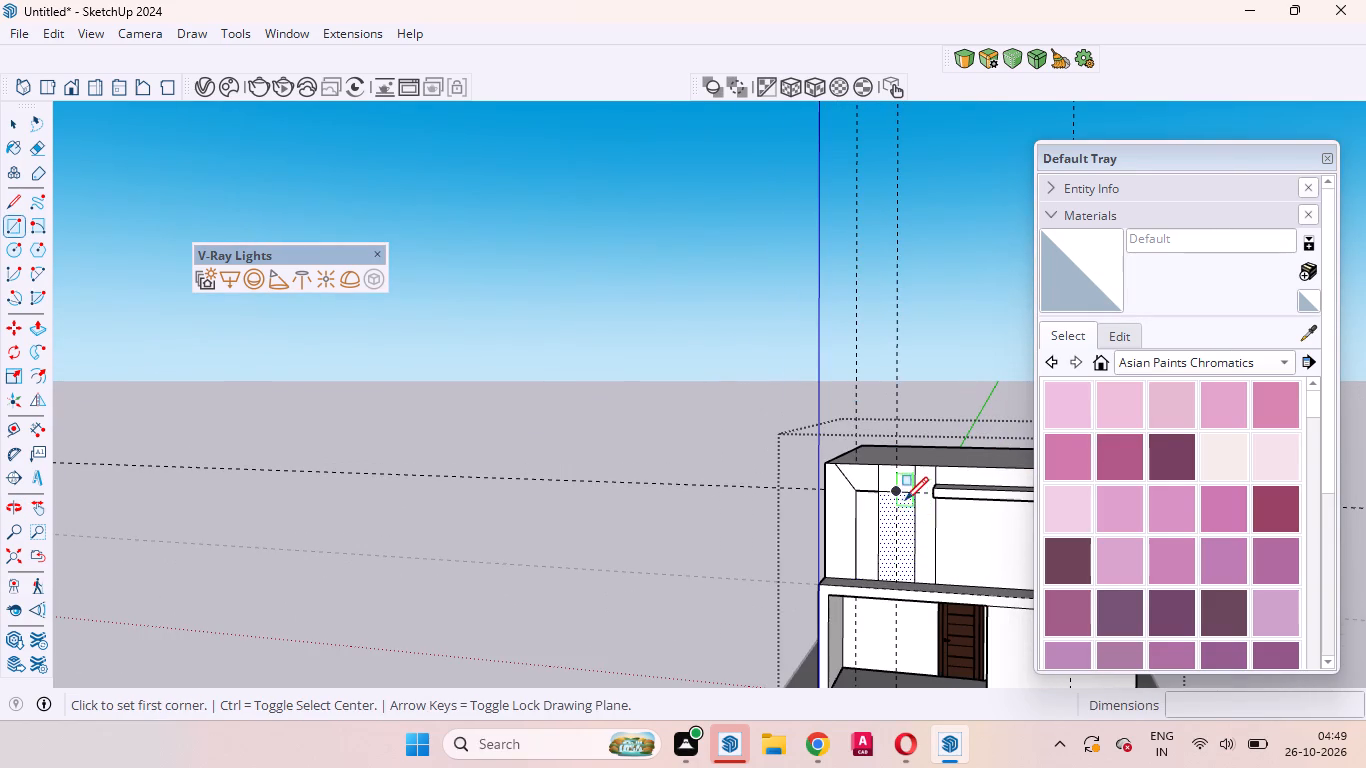
{"action": "scroll", "coordinate": [931, 630], "scroll_direction": "up", "scroll_amount": 4}
{"action": "scroll", "coordinate": [889, 547], "scroll_direction": "up", "scroll_amount": 9}
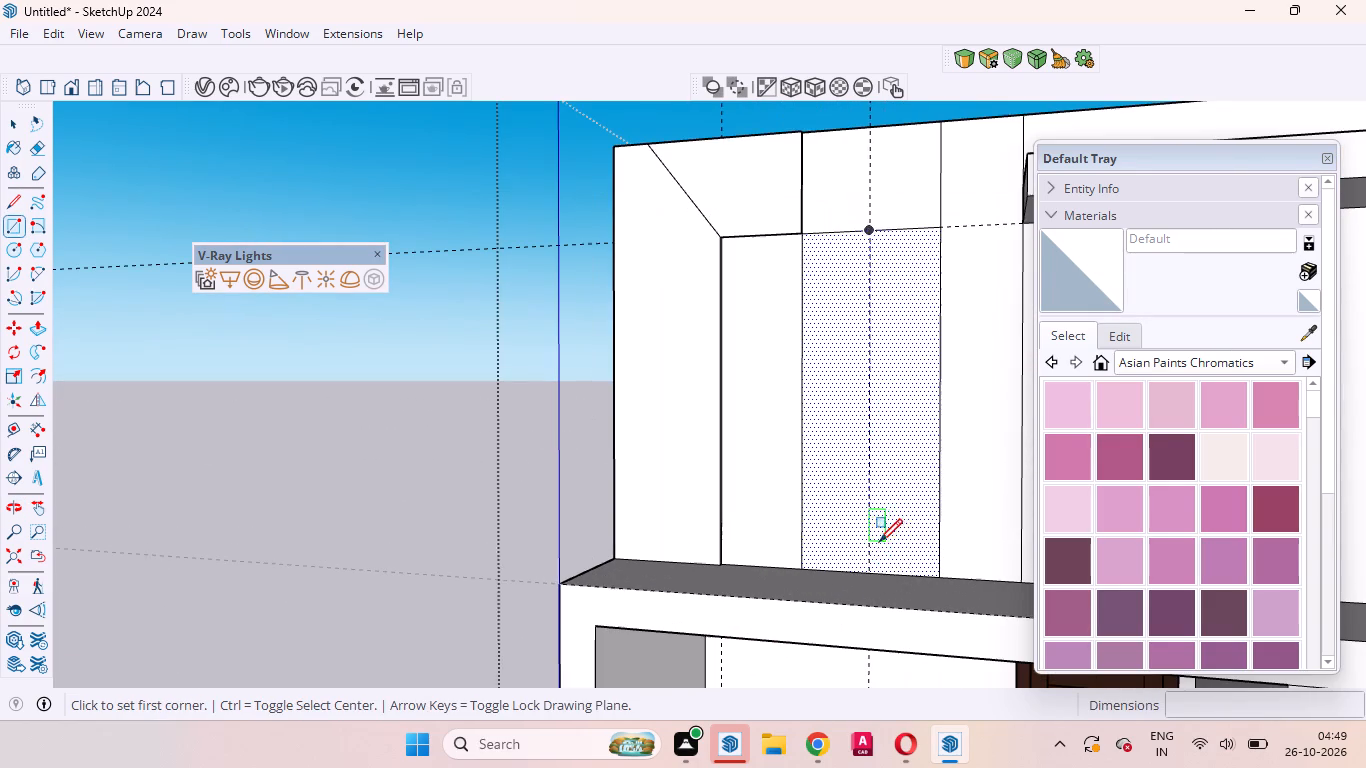
{"action": "left_click", "coordinate": [875, 565]}
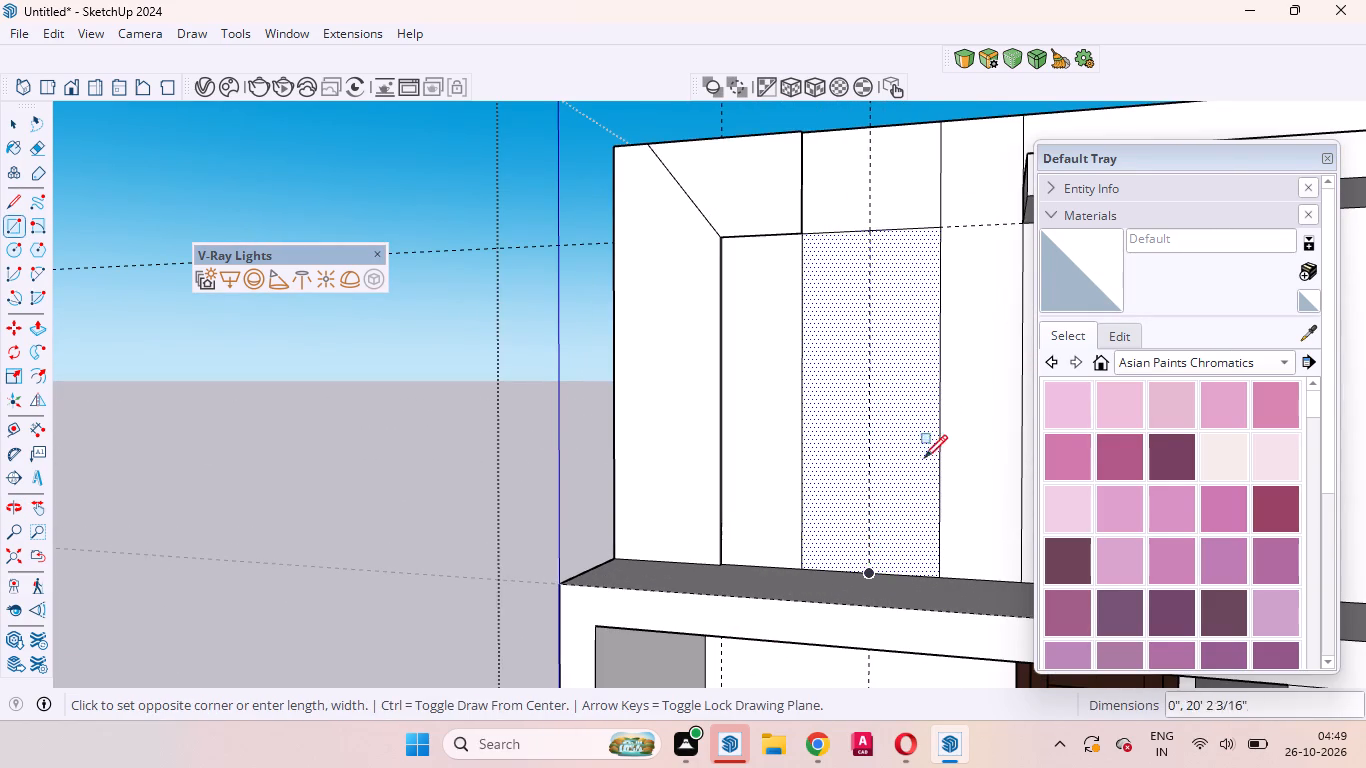
{"action": "left_click", "coordinate": [939, 233]}
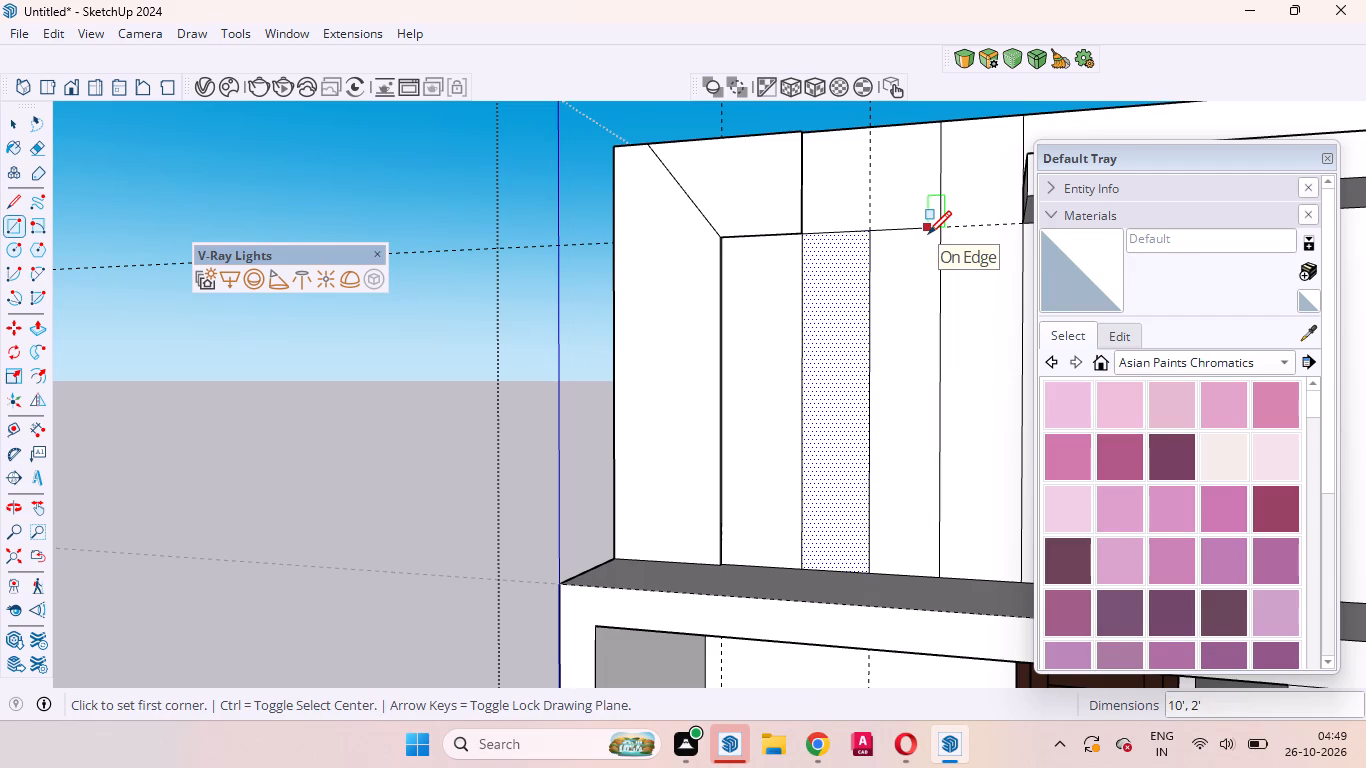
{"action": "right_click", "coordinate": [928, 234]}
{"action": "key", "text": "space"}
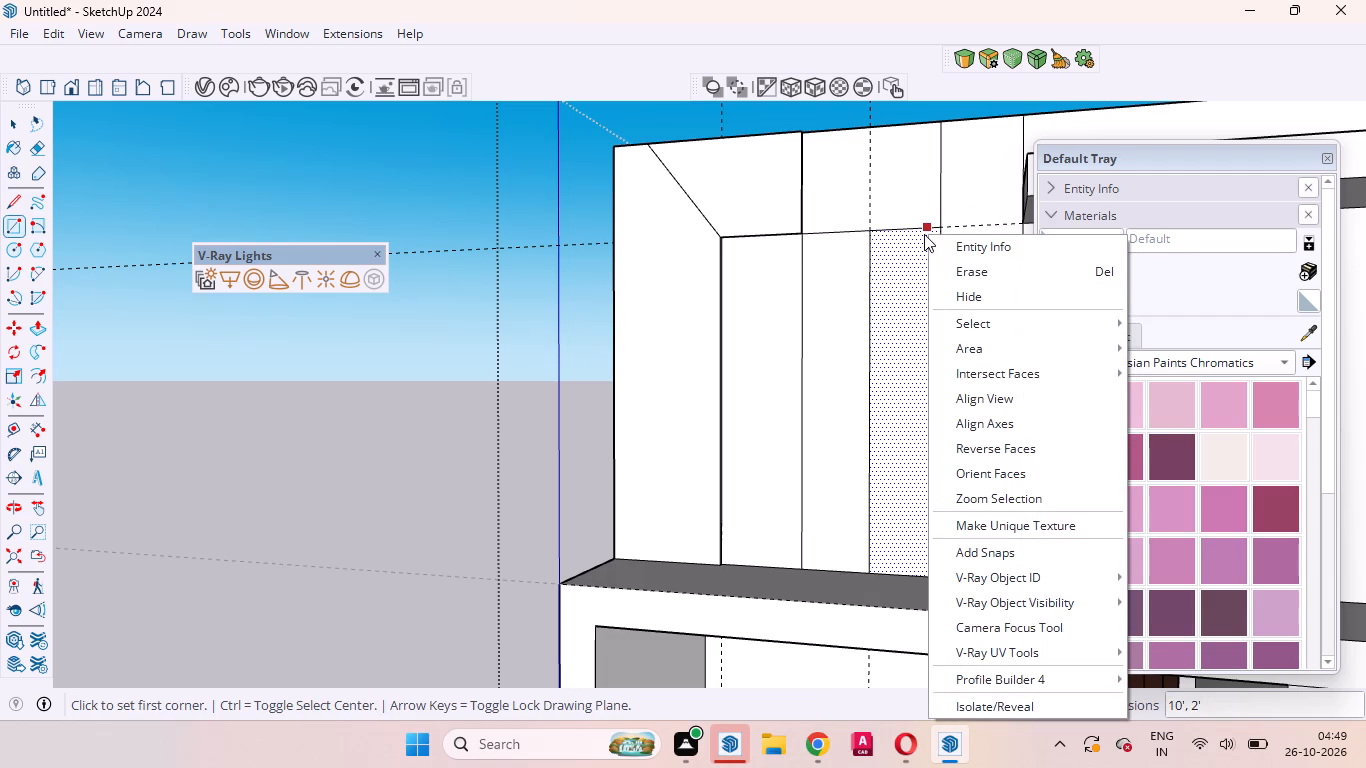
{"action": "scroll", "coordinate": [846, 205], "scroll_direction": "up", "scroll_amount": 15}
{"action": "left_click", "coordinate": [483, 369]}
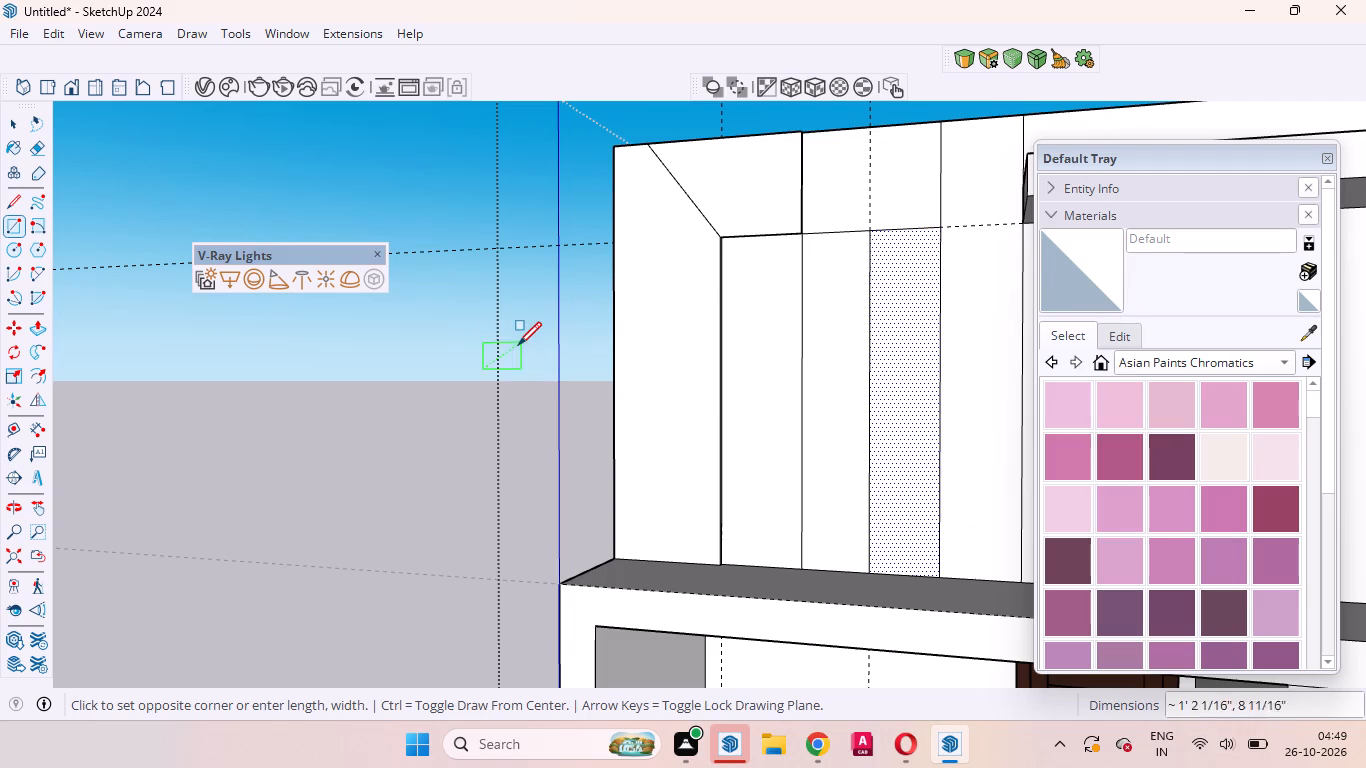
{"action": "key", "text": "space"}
Draw a diagonal line about 3' 7 1/4" long across the block above the strip, from the middle guide to the raised band's upper corner.
{"action": "scroll", "coordinate": [914, 172], "scroll_direction": "up", "scroll_amount": 4}
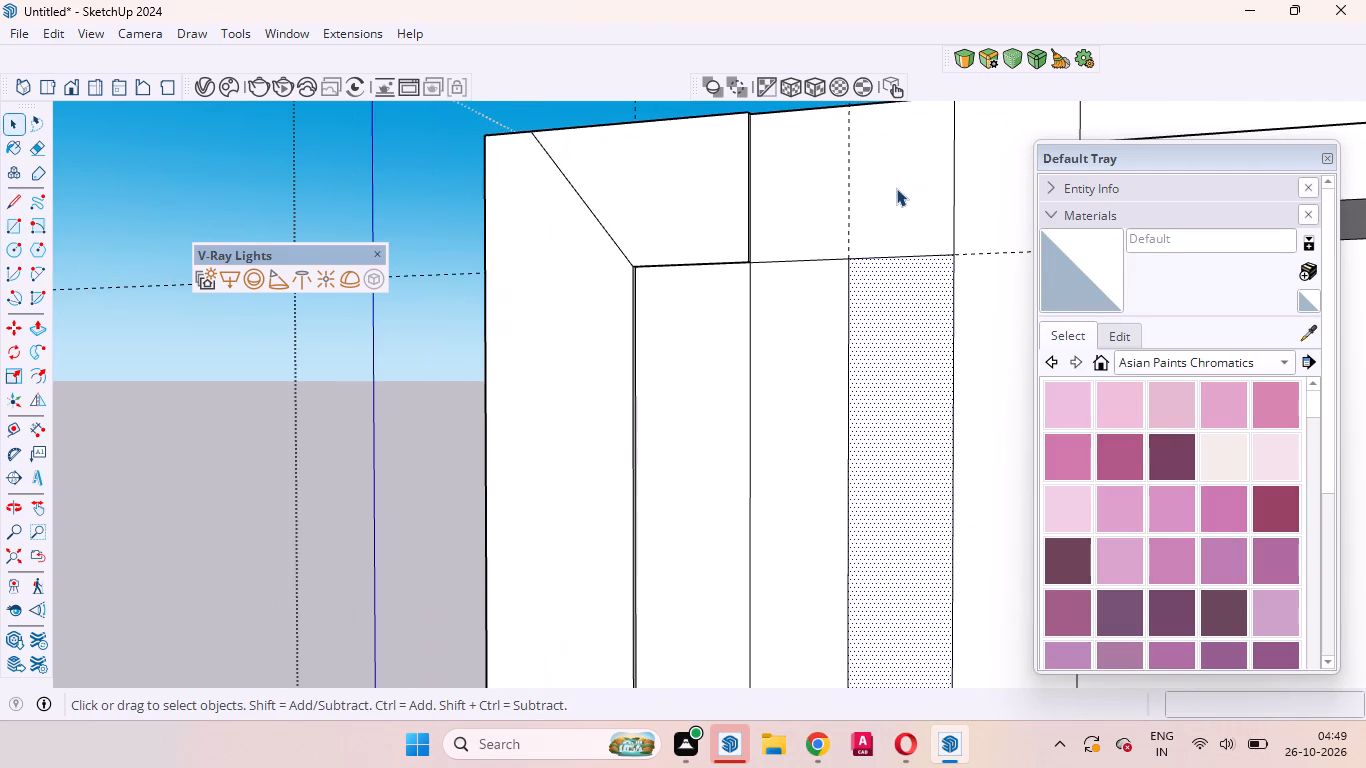
{"action": "scroll", "coordinate": [890, 196], "scroll_direction": "up", "scroll_amount": 1}
{"action": "middle_click_drag", "start_coordinate": [888, 199], "coordinate": [855, 383]}
{"action": "scroll", "coordinate": [873, 392], "scroll_direction": "down", "scroll_amount": 4}
{"action": "scroll", "coordinate": [846, 267], "scroll_direction": "up", "scroll_amount": 5}
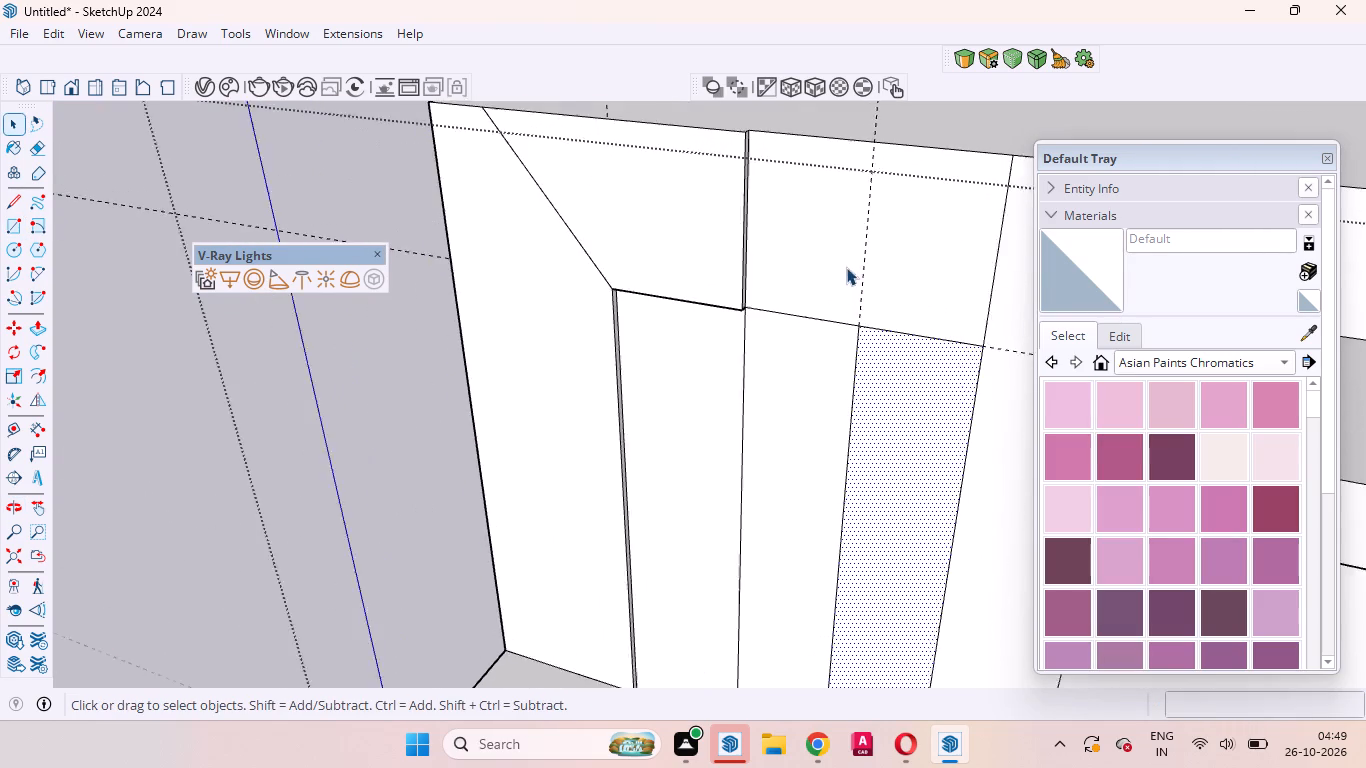
{"action": "scroll", "coordinate": [846, 267], "scroll_direction": "up", "scroll_amount": 1}
{"action": "scroll", "coordinate": [849, 310], "scroll_direction": "down", "scroll_amount": 4}
{"action": "left_click", "coordinate": [831, 282]}
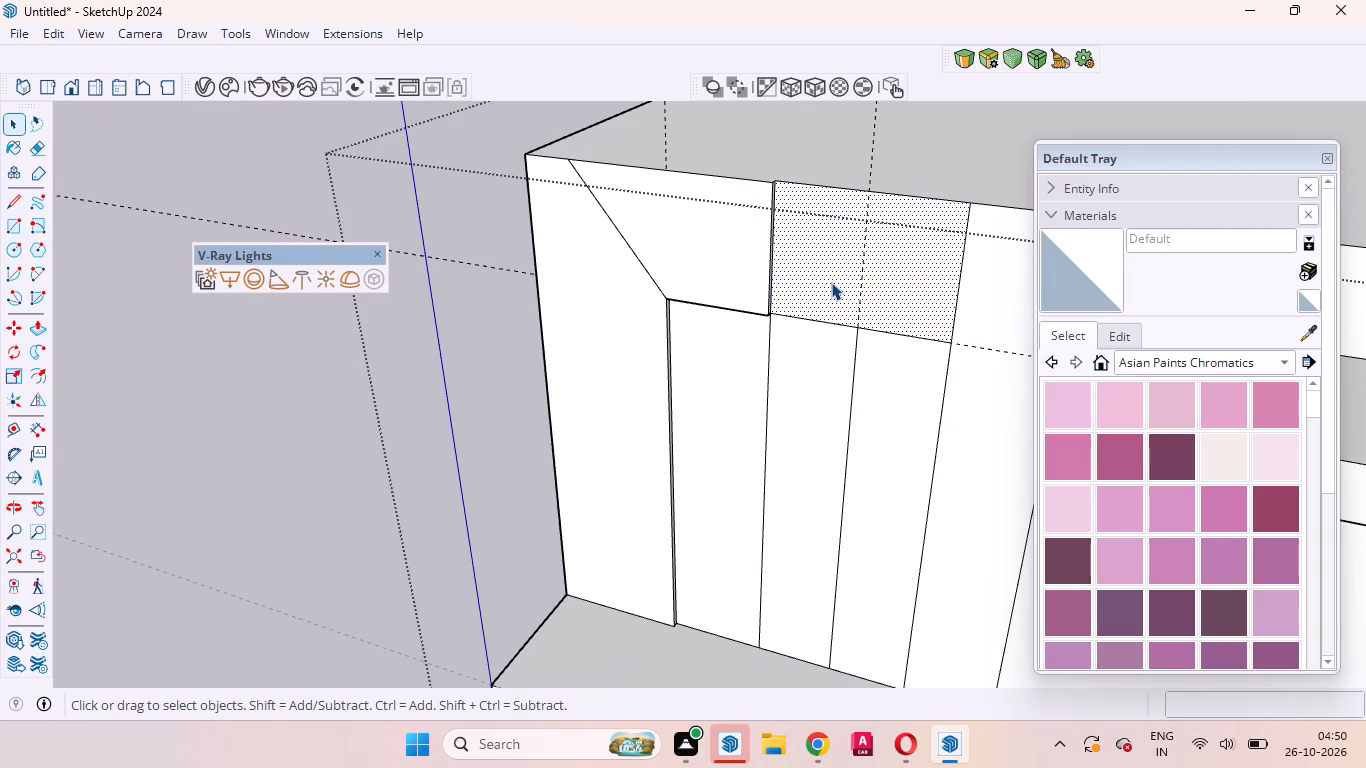
{"action": "key", "text": "l"}
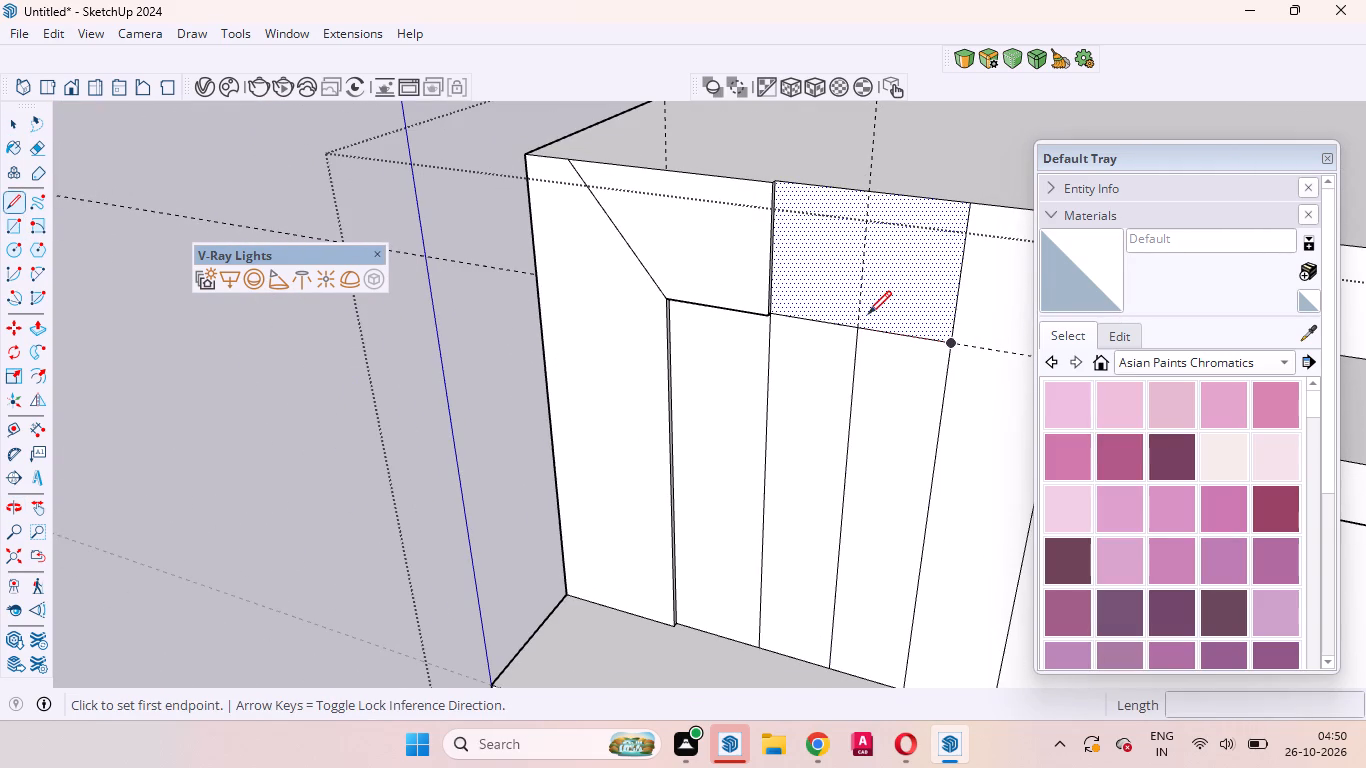
{"action": "left_click", "coordinate": [857, 325]}
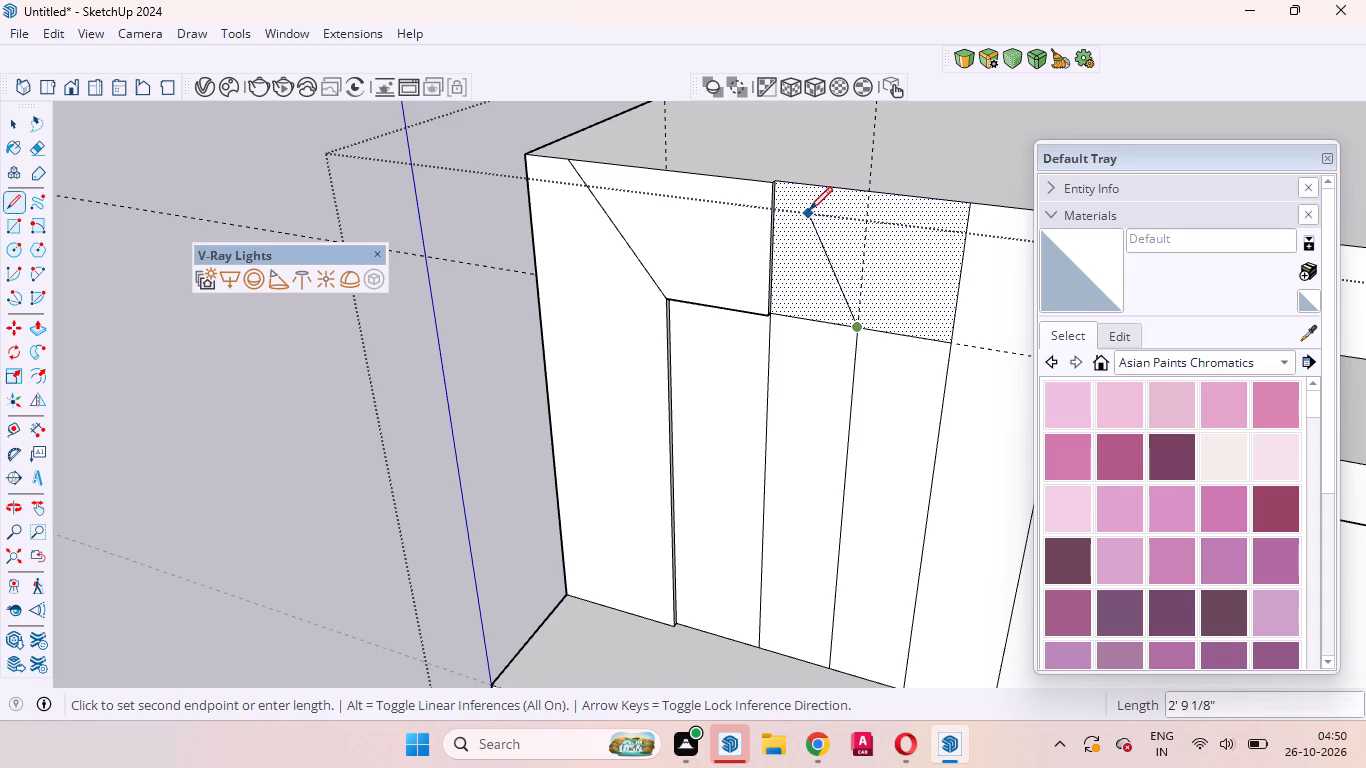
{"action": "scroll", "coordinate": [806, 207], "scroll_direction": "up", "scroll_amount": 8}
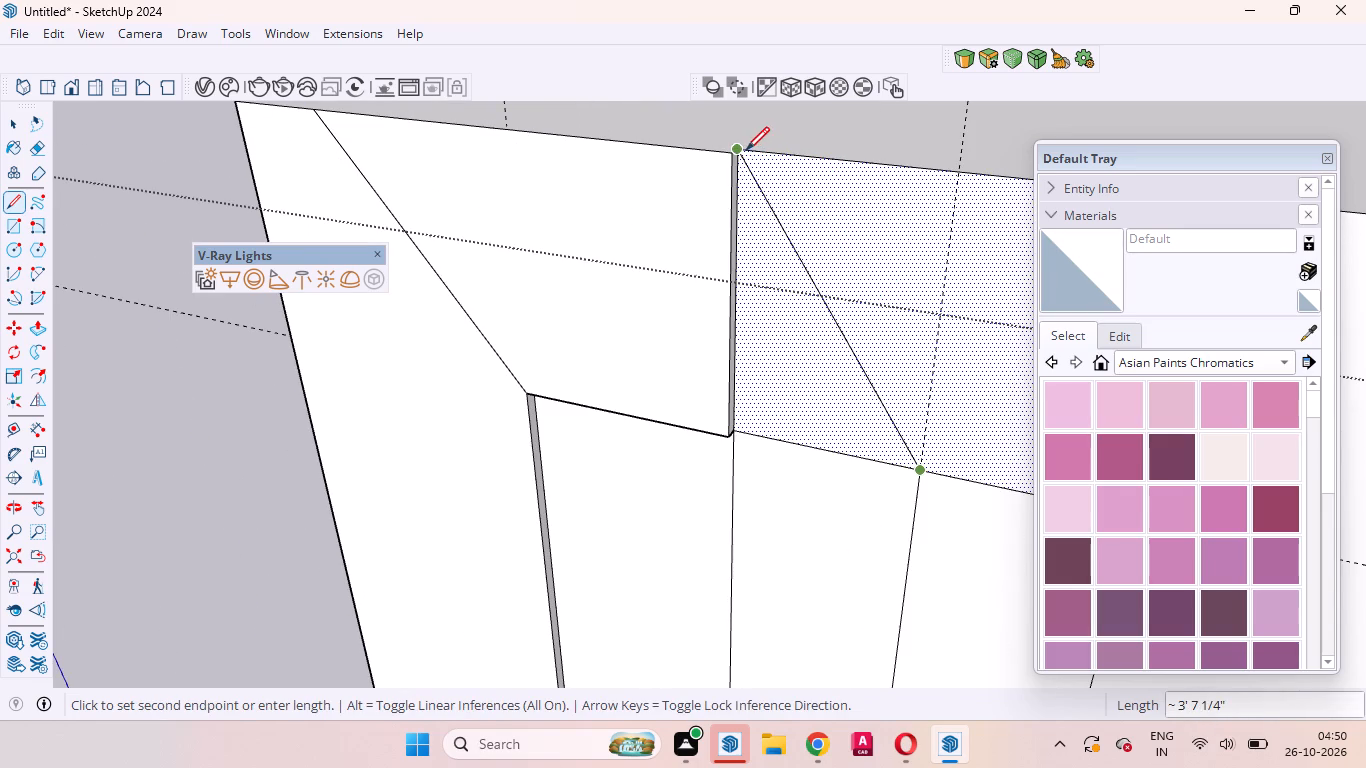
{"action": "left_click", "coordinate": [745, 150]}
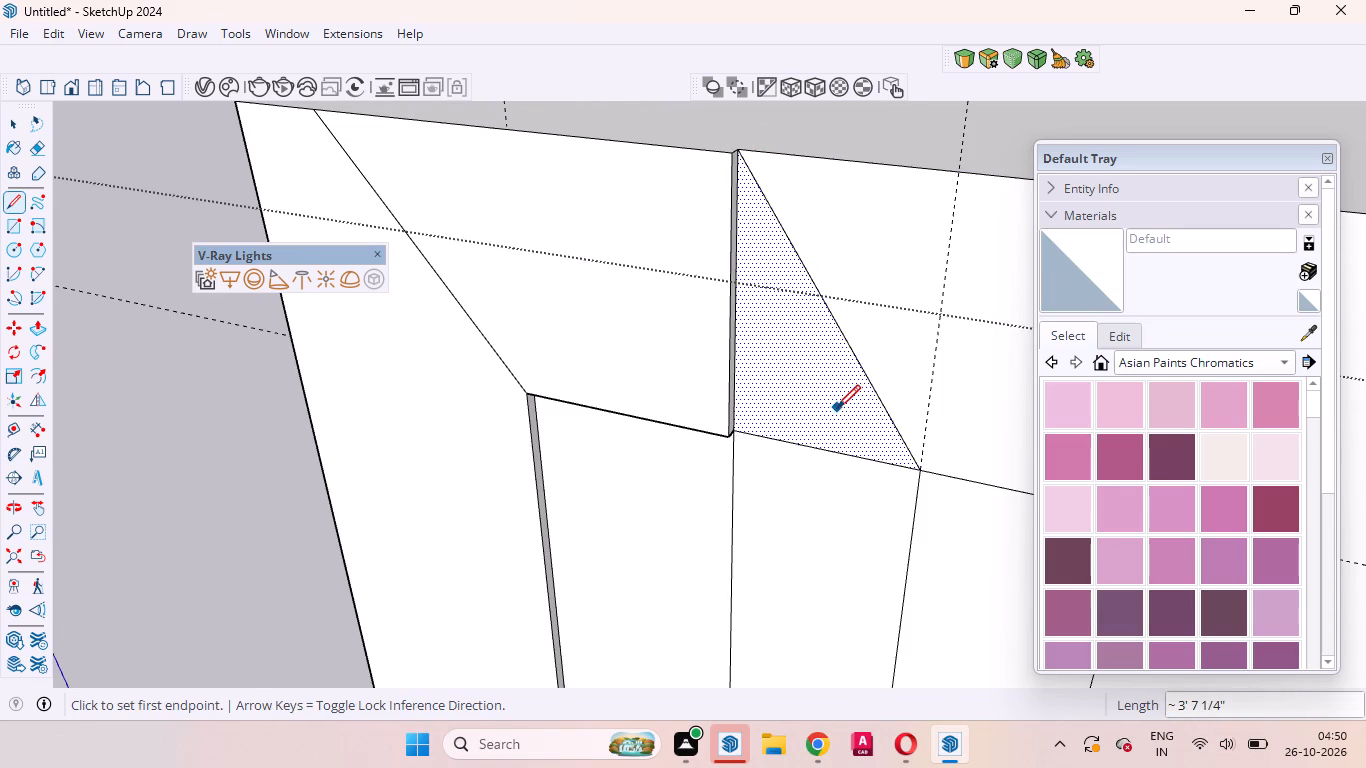
{"action": "key", "text": "space"}
Pull both pieces of the top block and the 2' strip beneath its triangle outward by the same distance as the adjoining raised band.
{"action": "scroll", "coordinate": [837, 408], "scroll_direction": "down", "scroll_amount": 9}
{"action": "middle_click_drag", "start_coordinate": [822, 413], "coordinate": [872, 366]}
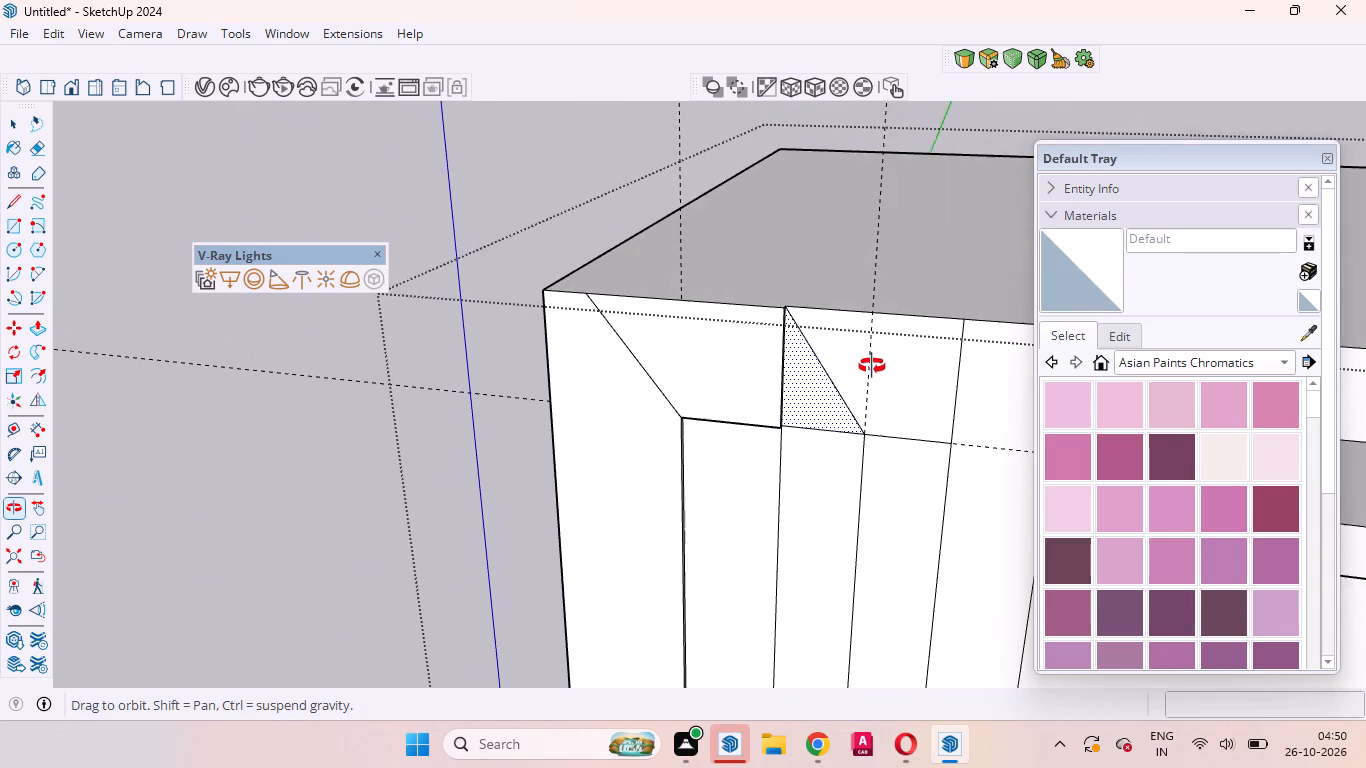
{"action": "middle_click_drag", "start_coordinate": [872, 366], "coordinate": [874, 365]}
{"action": "scroll", "coordinate": [879, 411], "scroll_direction": "down", "scroll_amount": 3}
{"action": "scroll", "coordinate": [900, 420], "scroll_direction": "up", "scroll_amount": 5}
{"action": "left_click", "coordinate": [916, 387]}
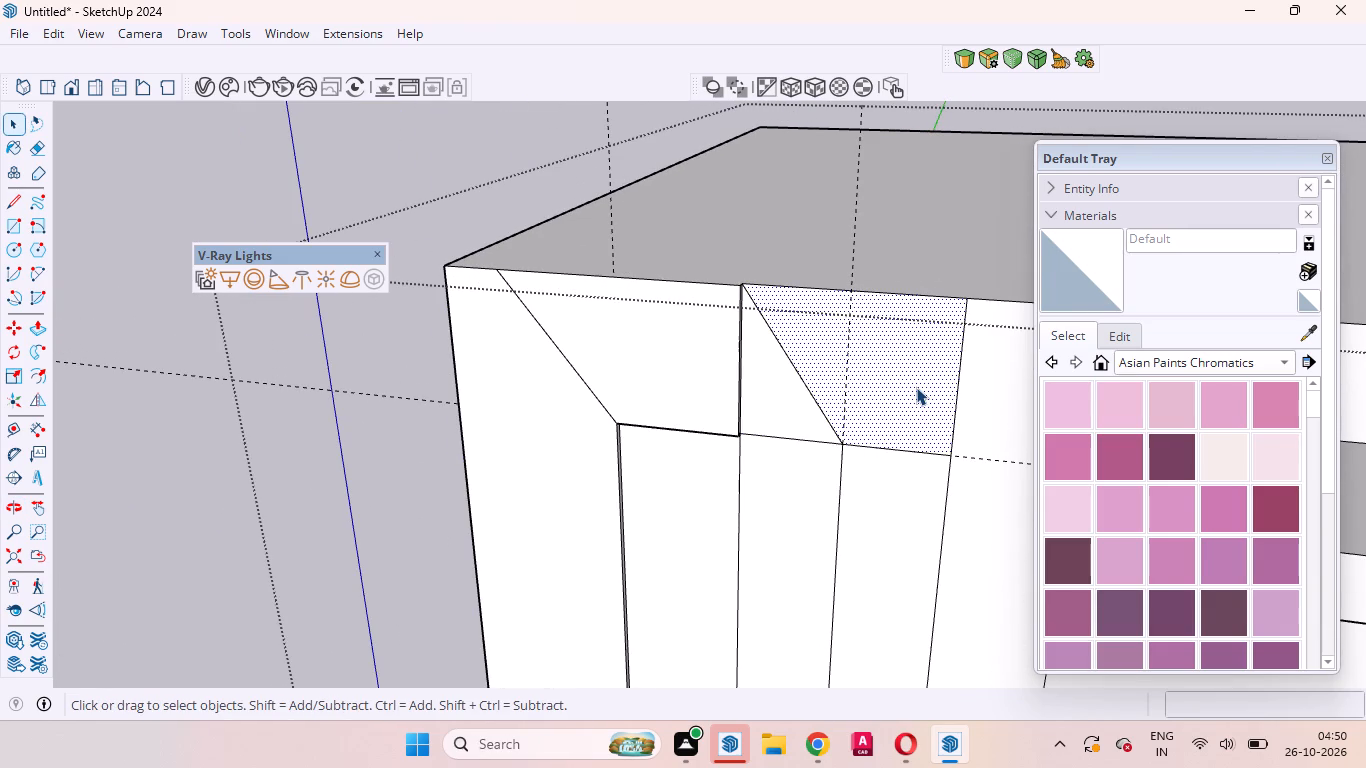
{"action": "key", "text": "p"}
{"action": "double_click", "coordinate": [916, 387]}
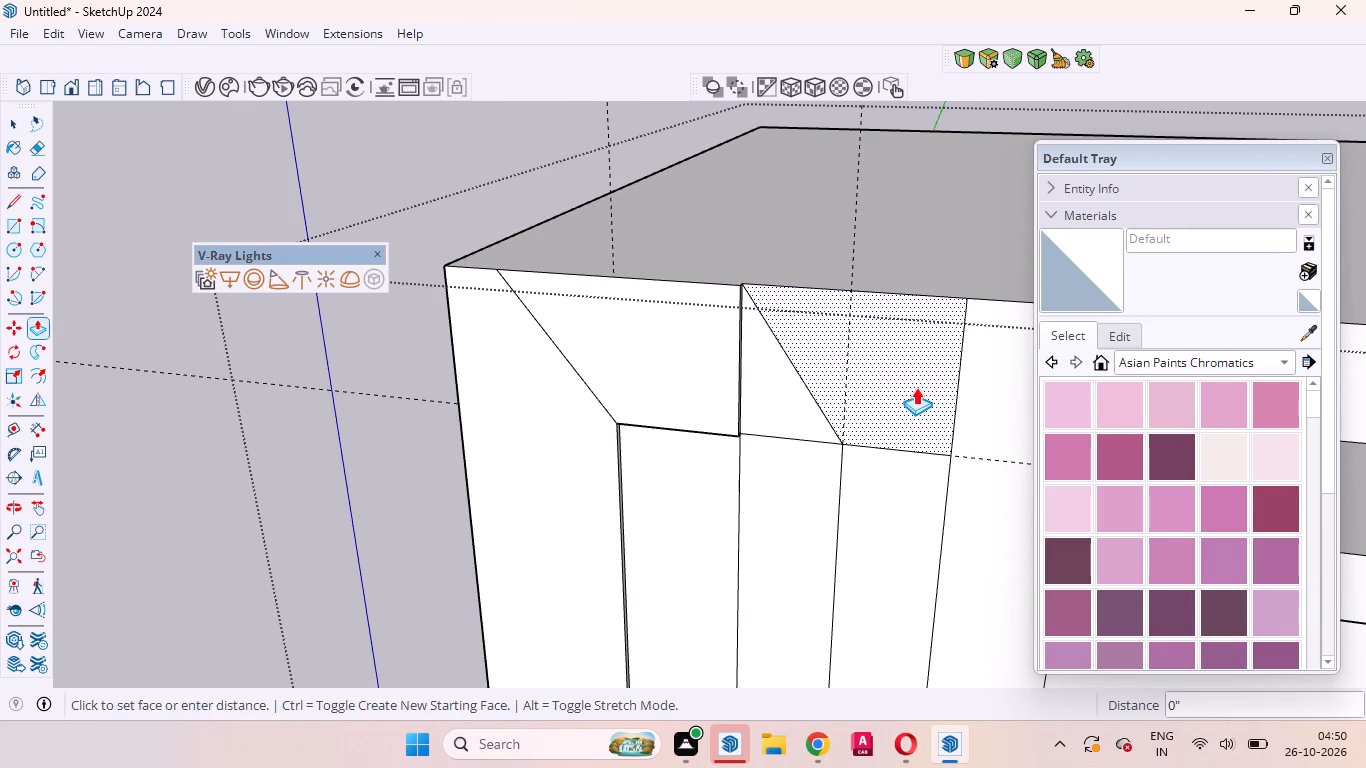
{"action": "double_click", "coordinate": [772, 407]}
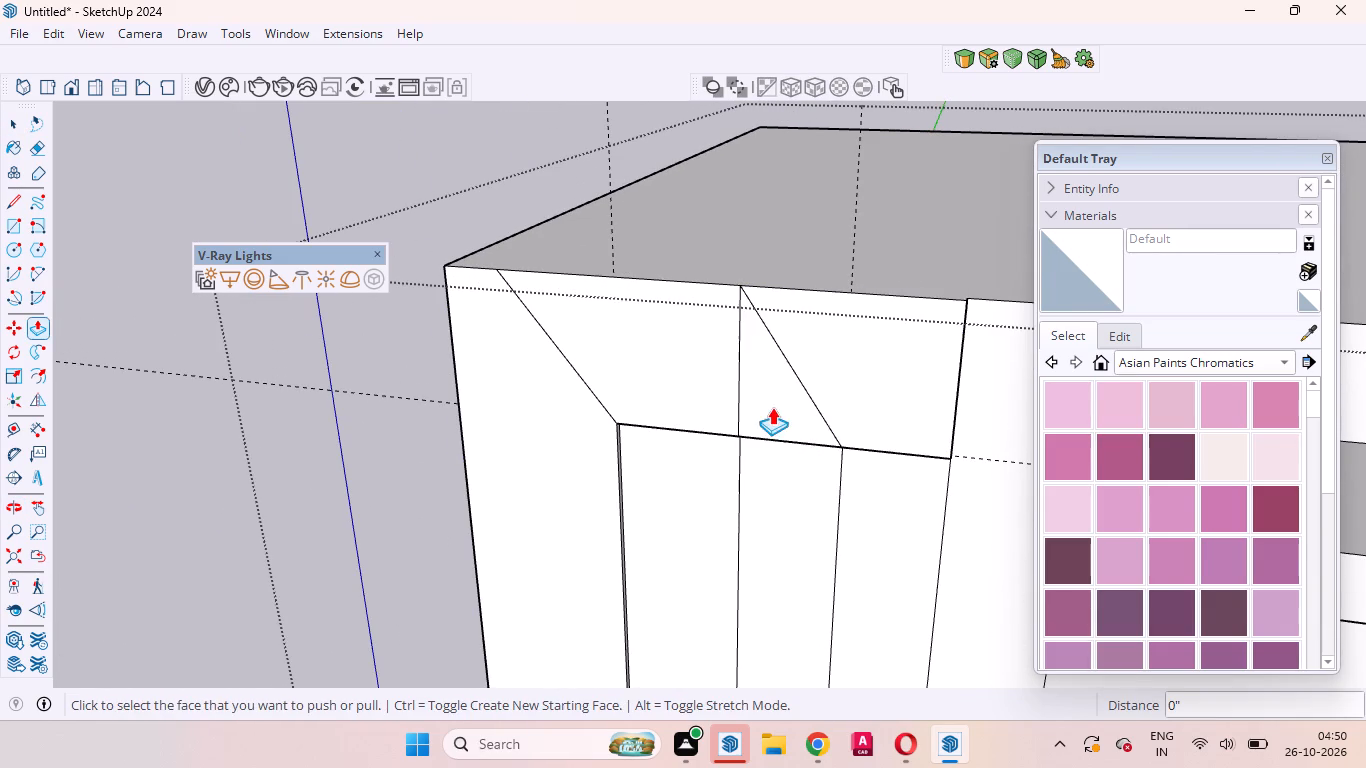
{"action": "double_click", "coordinate": [796, 509]}
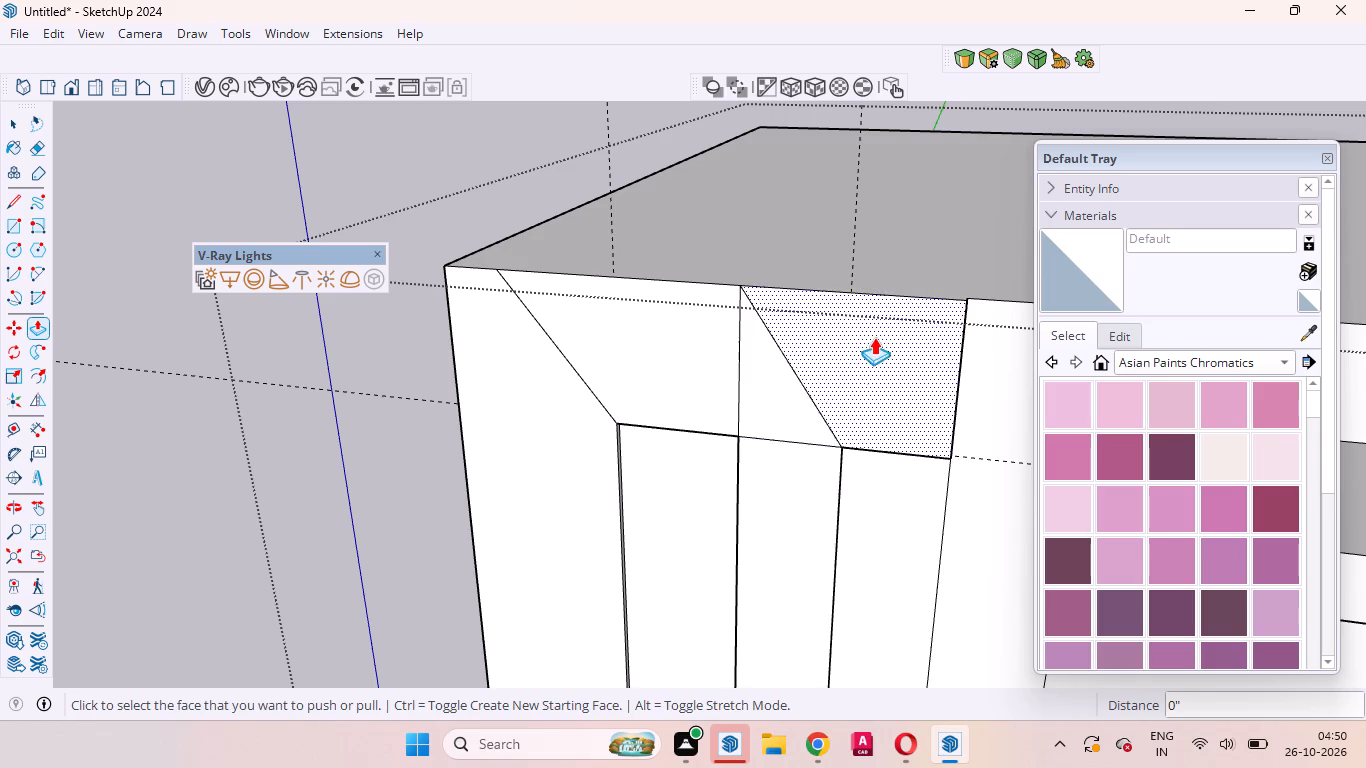
{"action": "scroll", "coordinate": [874, 336], "scroll_direction": "down", "scroll_amount": 4}
{"action": "scroll", "coordinate": [846, 459], "scroll_direction": "down", "scroll_amount": 1}
{"action": "key", "text": "space"}
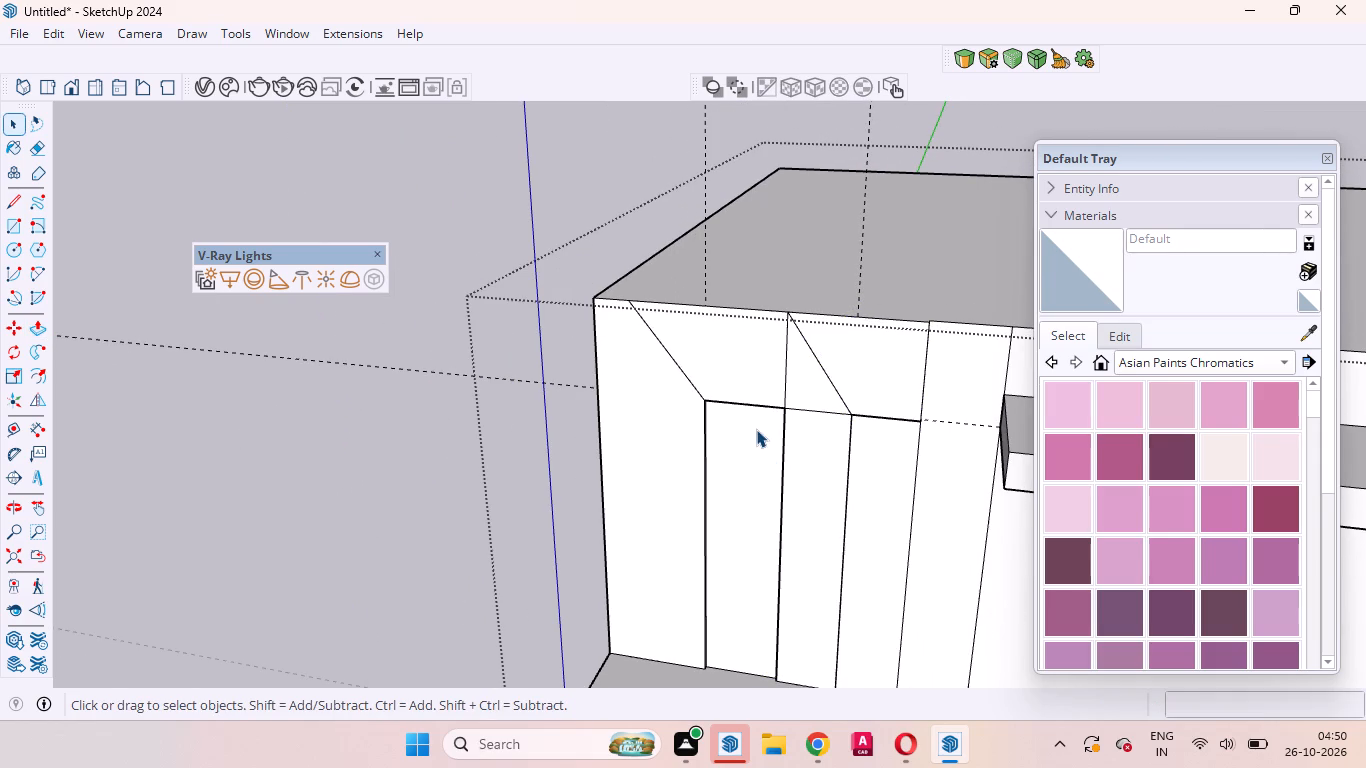
Draw a diagonal line about 3' 8 13/16" long on the adjoining flat strip, from the horizontal guide's far end to the raised band's upper corner.
{"action": "middle_click_drag", "start_coordinate": [757, 438], "coordinate": [791, 367]}
{"action": "scroll", "coordinate": [757, 438], "scroll_direction": "up", "scroll_amount": 1}
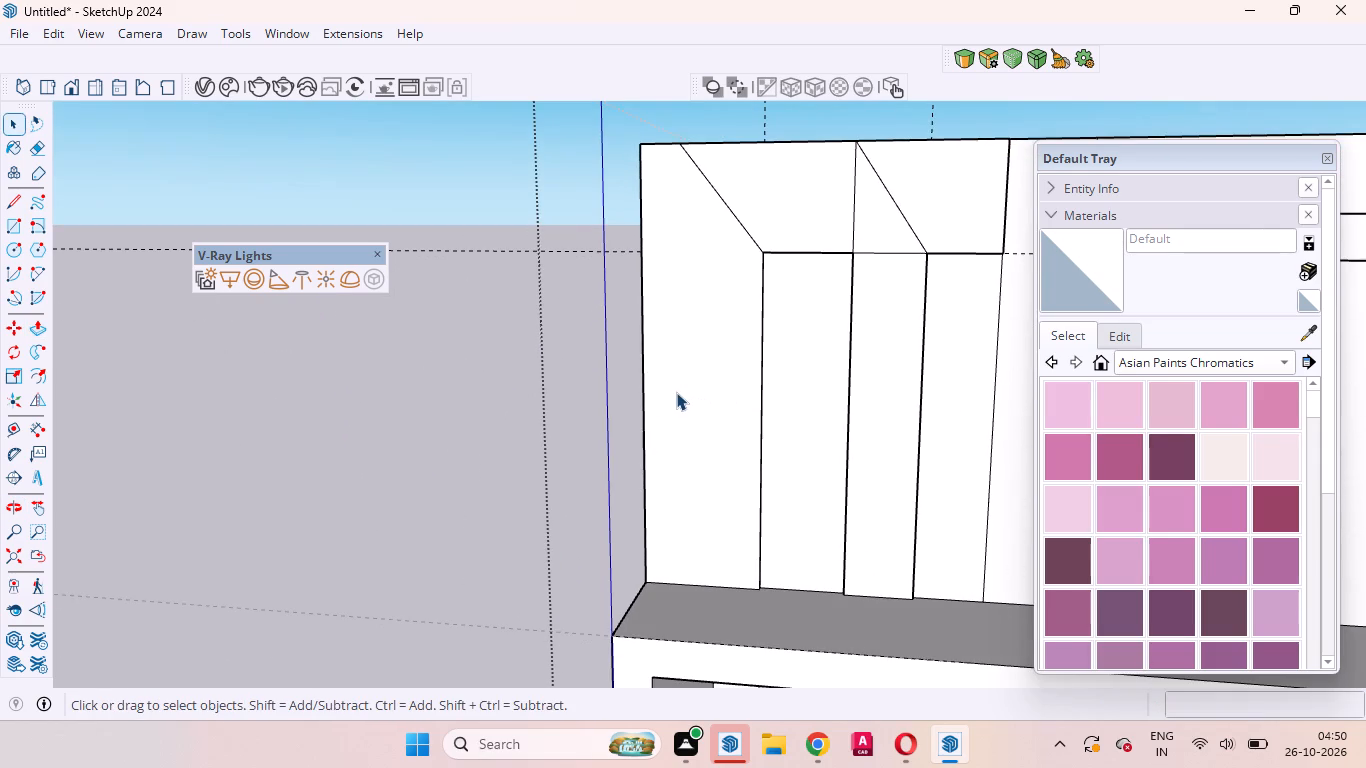
{"action": "scroll", "coordinate": [671, 390], "scroll_direction": "down", "scroll_amount": 4}
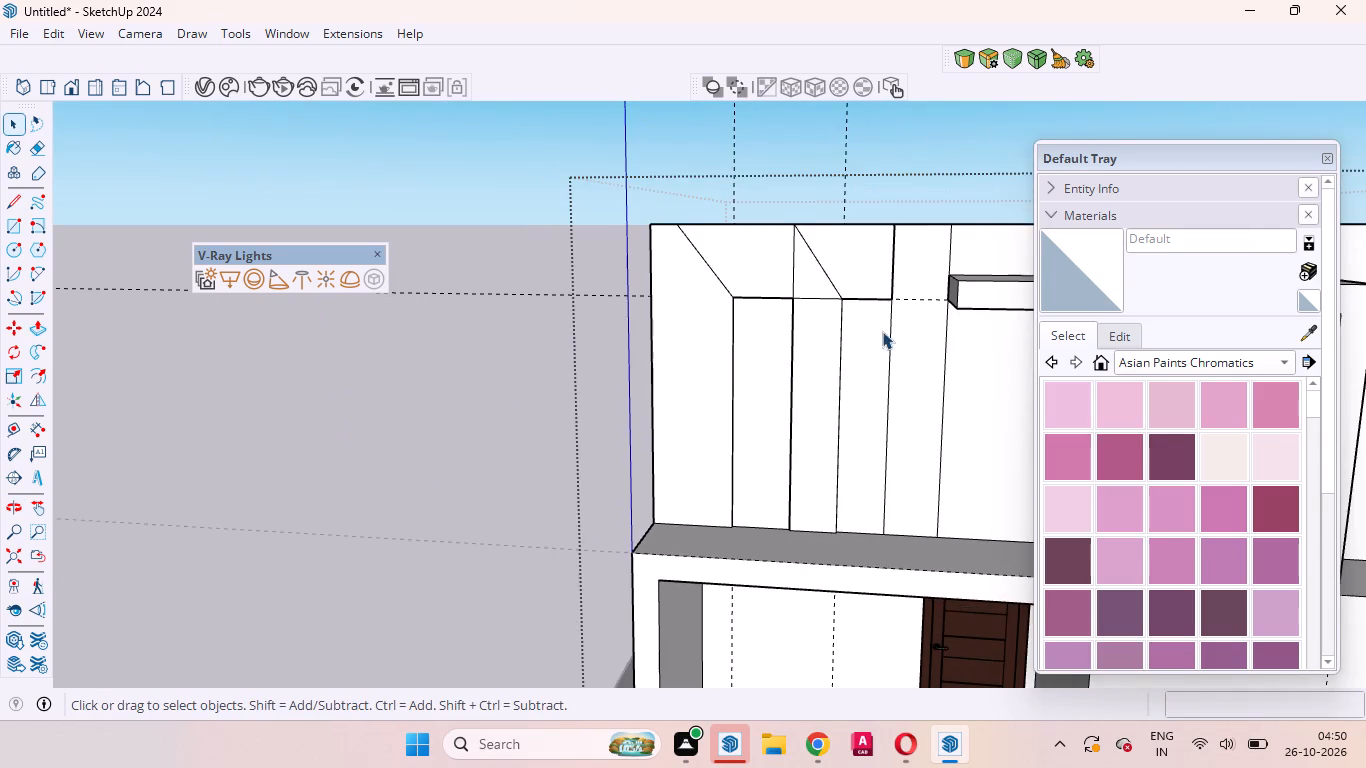
{"action": "scroll", "coordinate": [886, 327], "scroll_direction": "up", "scroll_amount": 2}
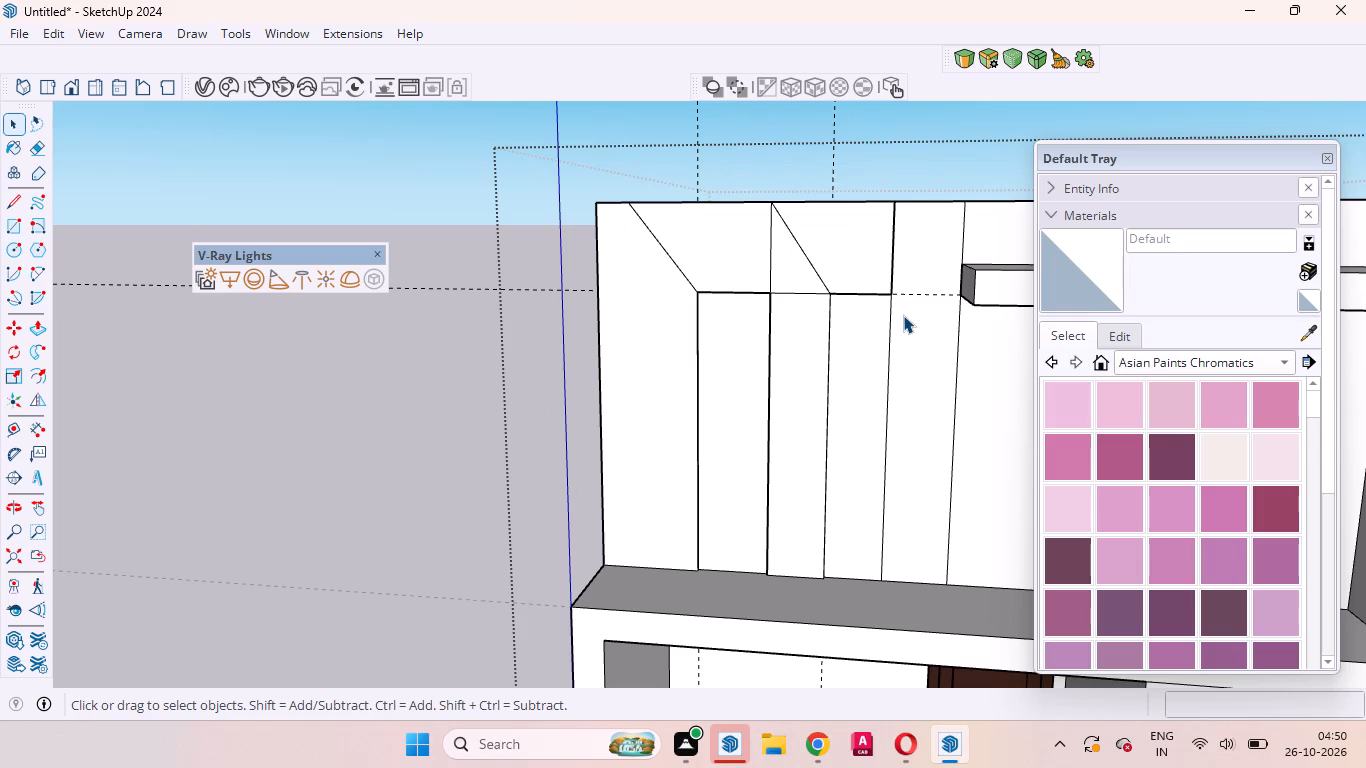
{"action": "left_click", "coordinate": [903, 315]}
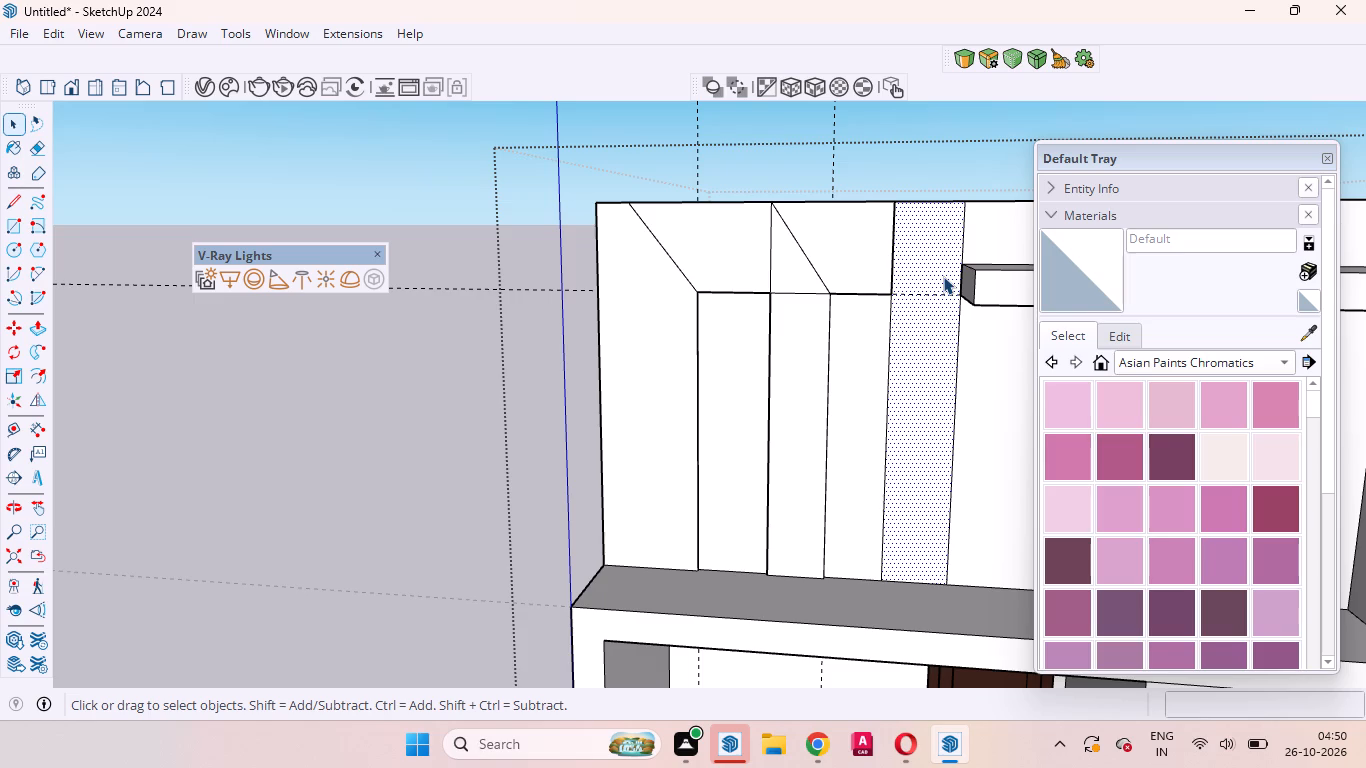
{"action": "middle_click_drag", "start_coordinate": [943, 276], "coordinate": [870, 334]}
{"action": "scroll", "coordinate": [853, 340], "scroll_direction": "up", "scroll_amount": 1}
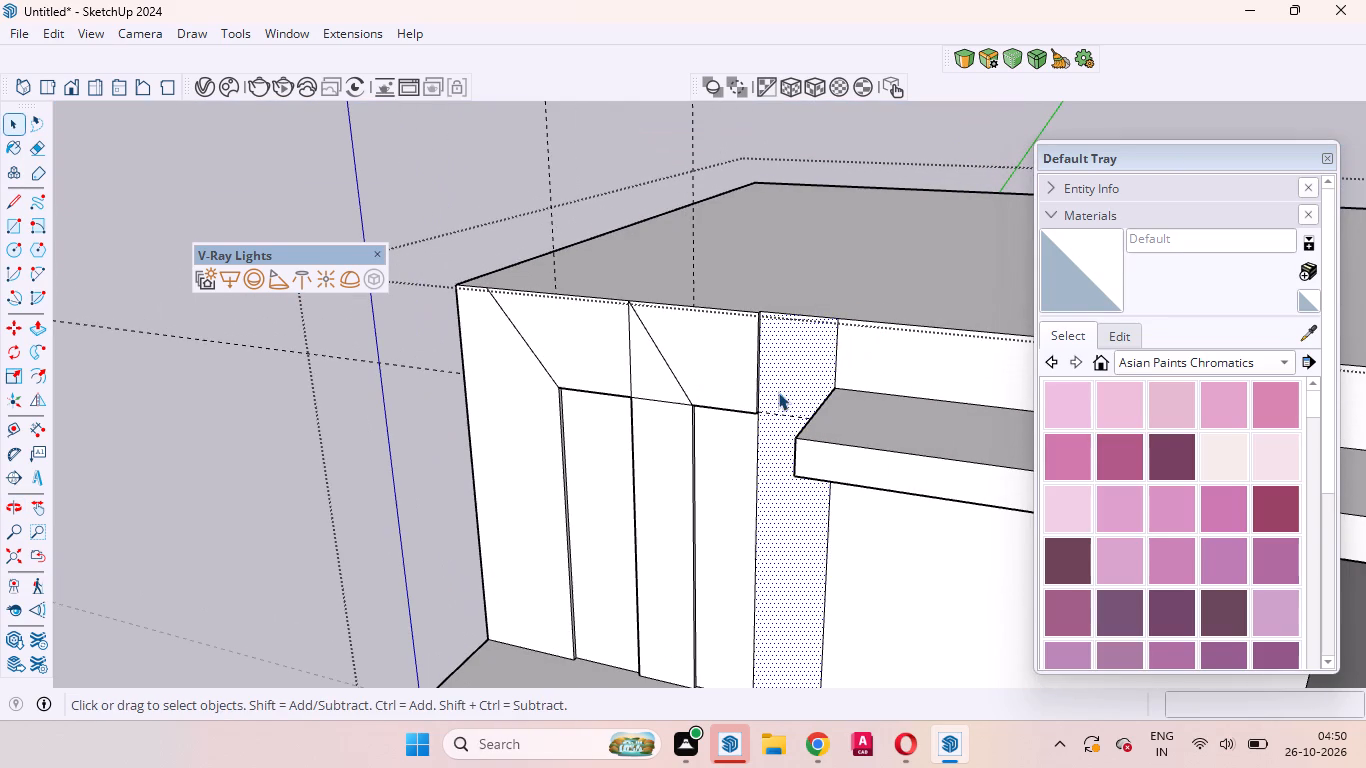
{"action": "key", "text": "p"}
{"action": "scroll", "coordinate": [763, 401], "scroll_direction": "up", "scroll_amount": 5}
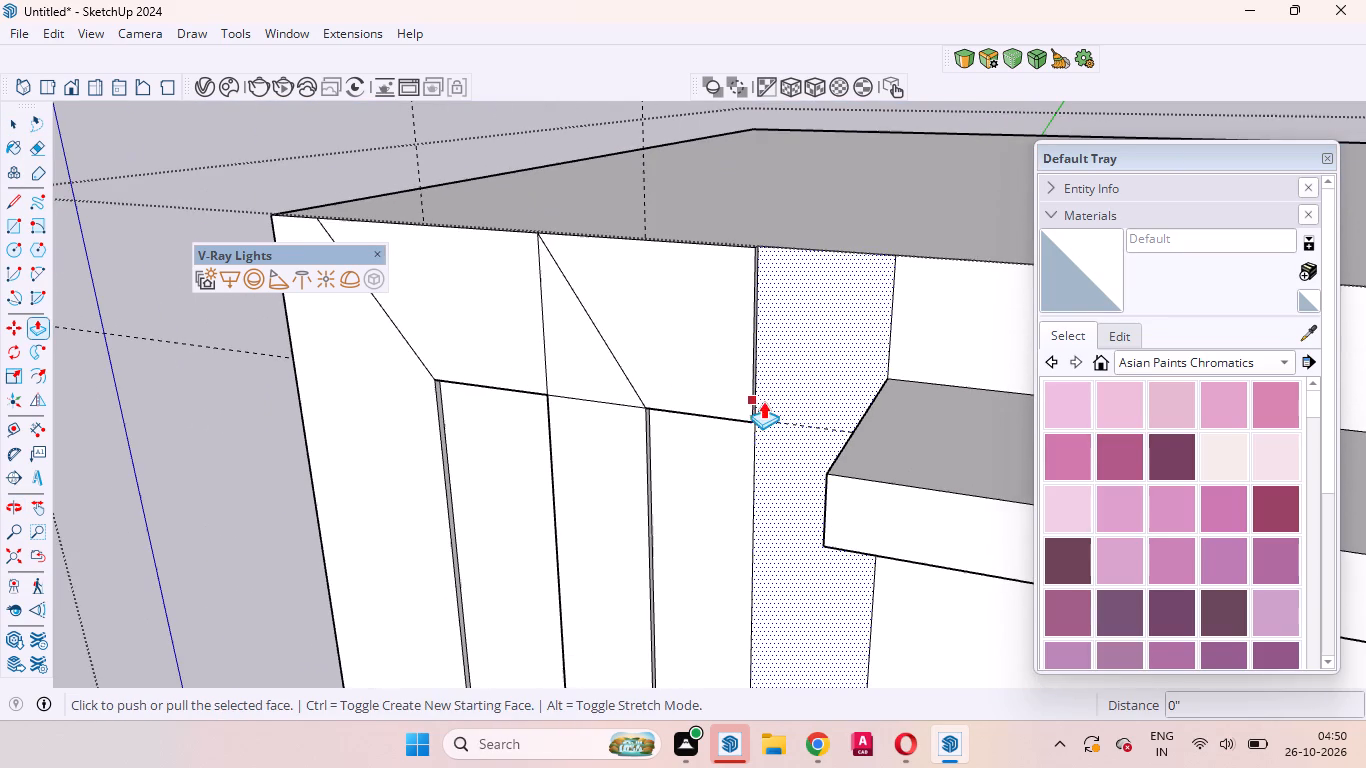
{"action": "key", "text": "space"}
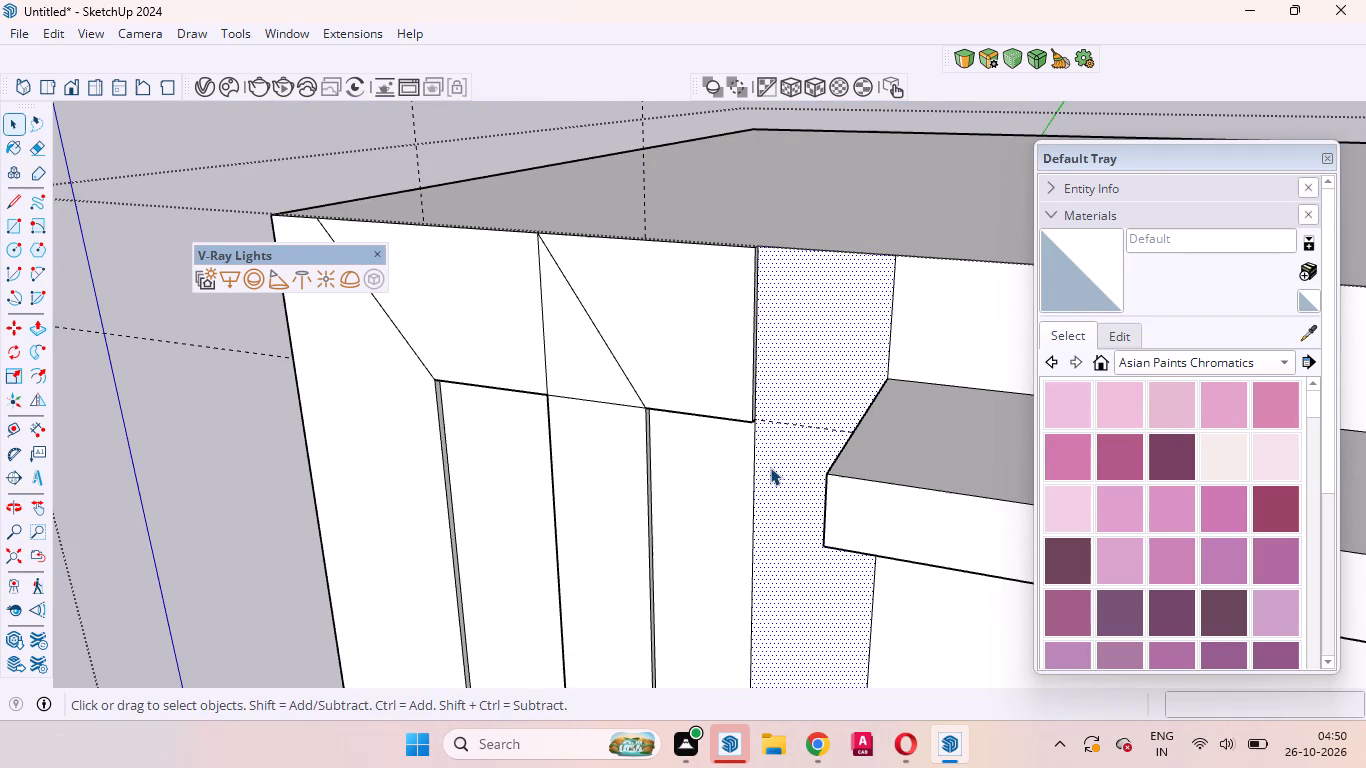
{"action": "key", "text": "l"}
{"action": "scroll", "coordinate": [772, 463], "scroll_direction": "up", "scroll_amount": 6}
{"action": "middle_click_drag", "start_coordinate": [780, 456], "coordinate": [962, 432]}
{"action": "scroll", "coordinate": [962, 432], "scroll_direction": "up", "scroll_amount": 1}
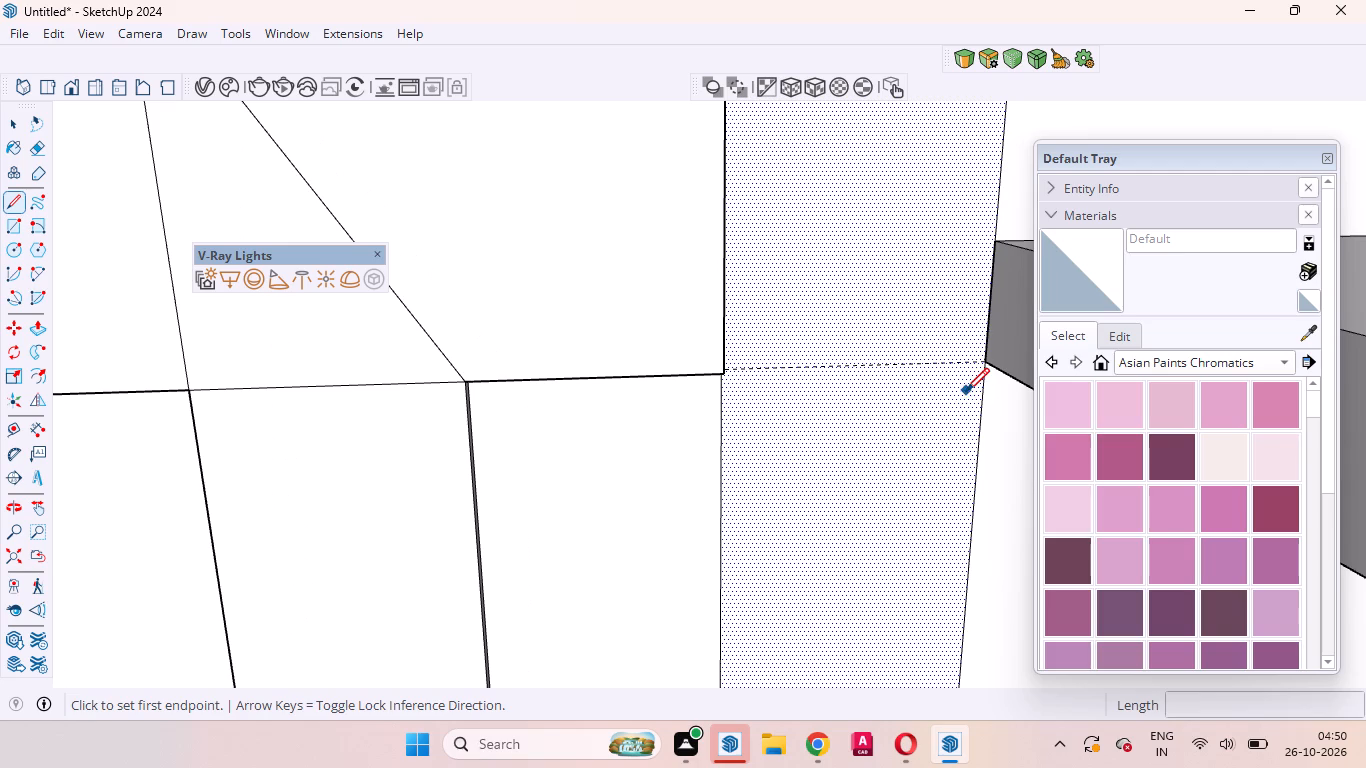
{"action": "left_click", "coordinate": [991, 353]}
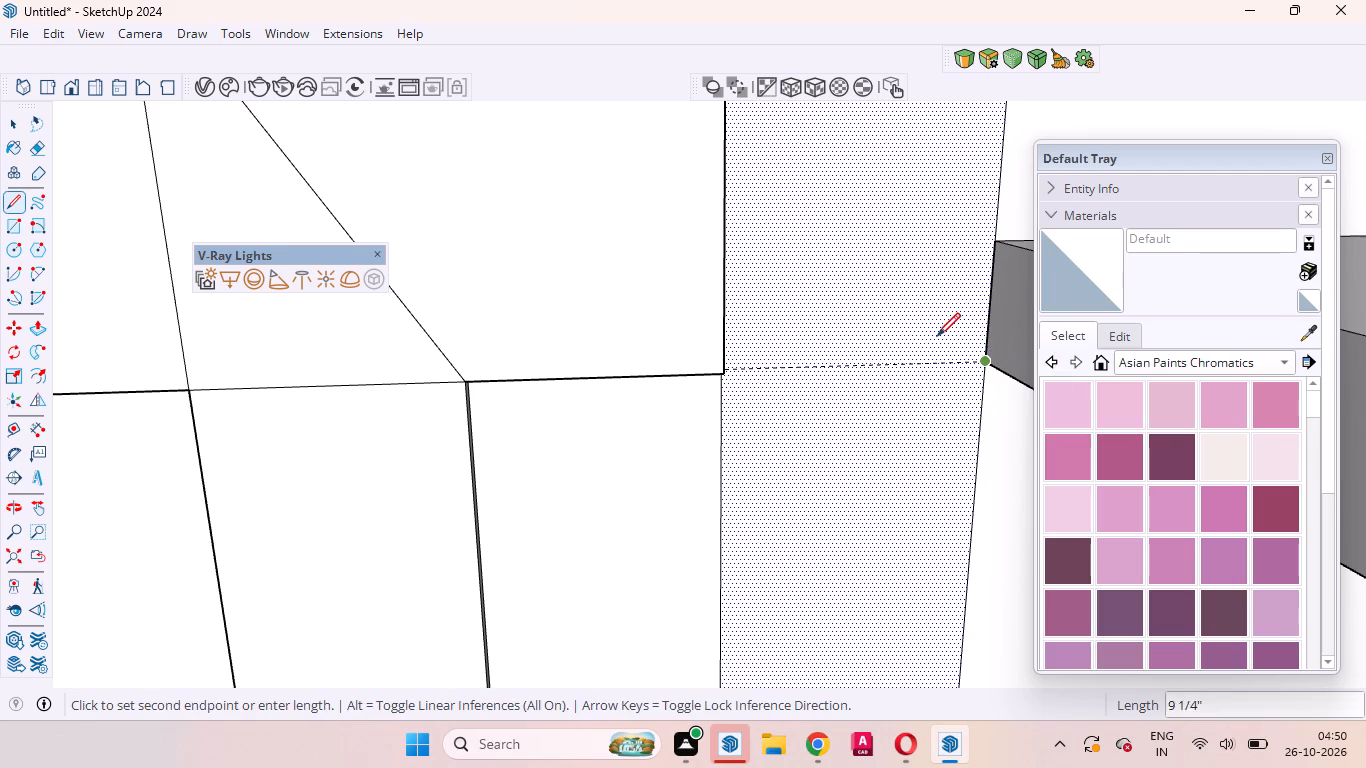
{"action": "scroll", "coordinate": [943, 409], "scroll_direction": "down", "scroll_amount": 9}
{"action": "scroll", "coordinate": [850, 222], "scroll_direction": "up", "scroll_amount": 20}
{"action": "scroll", "coordinate": [850, 222], "scroll_direction": "up", "scroll_amount": 4}
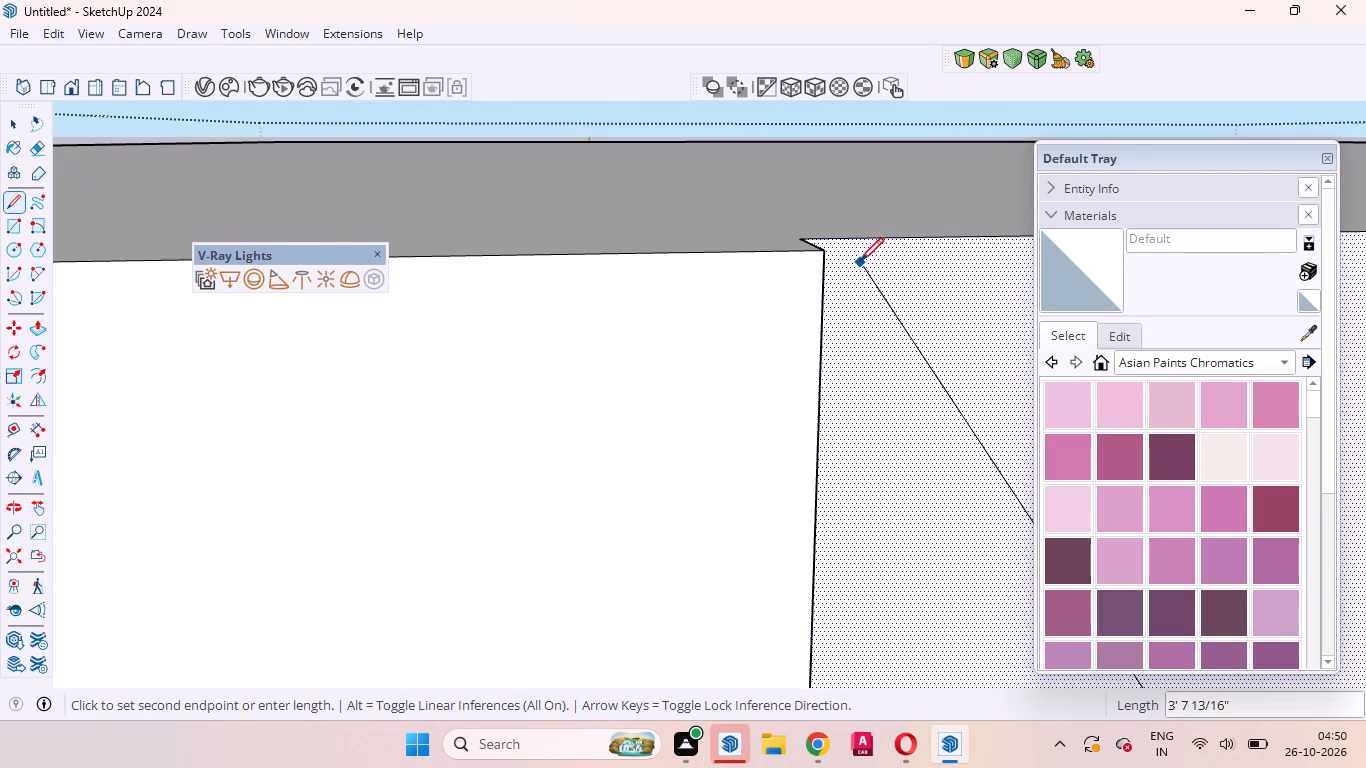
{"action": "left_click", "coordinate": [808, 242]}
{"action": "key", "text": "space"}
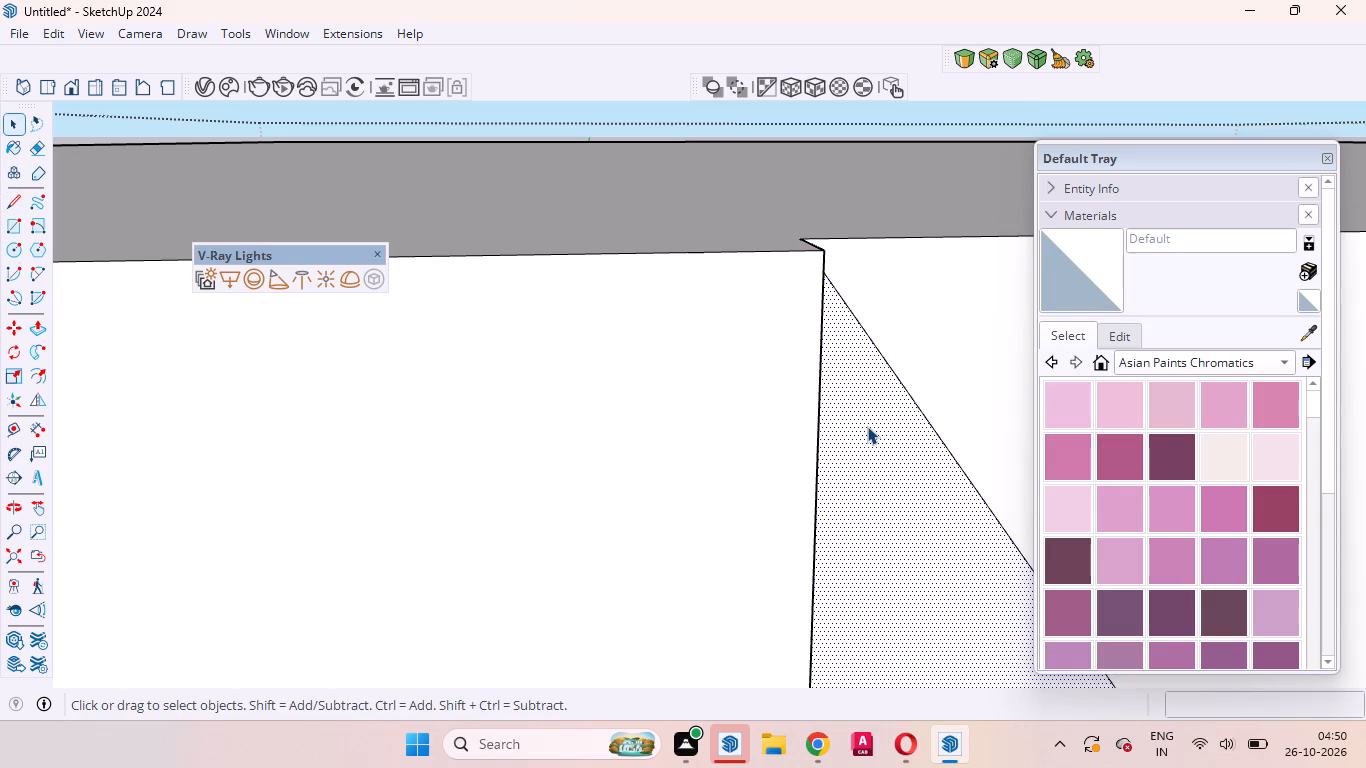
Pull the area below the new diagonal on the adjoining strip outward by the same distance as the raised band.
{"action": "key", "text": "p"}
{"action": "double_click", "coordinate": [867, 426]}
{"action": "scroll", "coordinate": [818, 421], "scroll_direction": "down", "scroll_amount": 2}
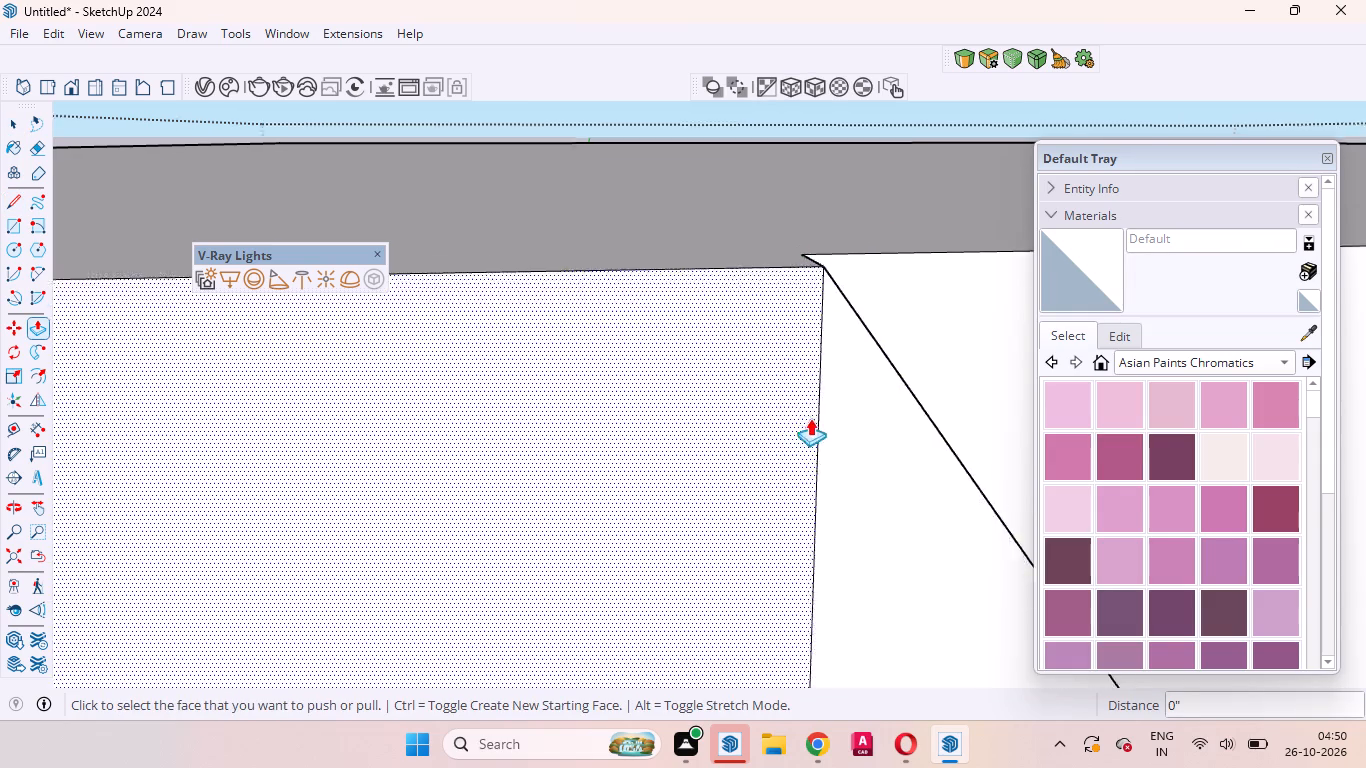
Pull the remaining triangle above the diagonal on the adjoining strip outward by the same distance as the raised band.
{"action": "scroll", "coordinate": [810, 418], "scroll_direction": "down", "scroll_amount": 3}
{"action": "double_click", "coordinate": [923, 396]}
{"action": "scroll", "coordinate": [700, 376], "scroll_direction": "down", "scroll_amount": 7}
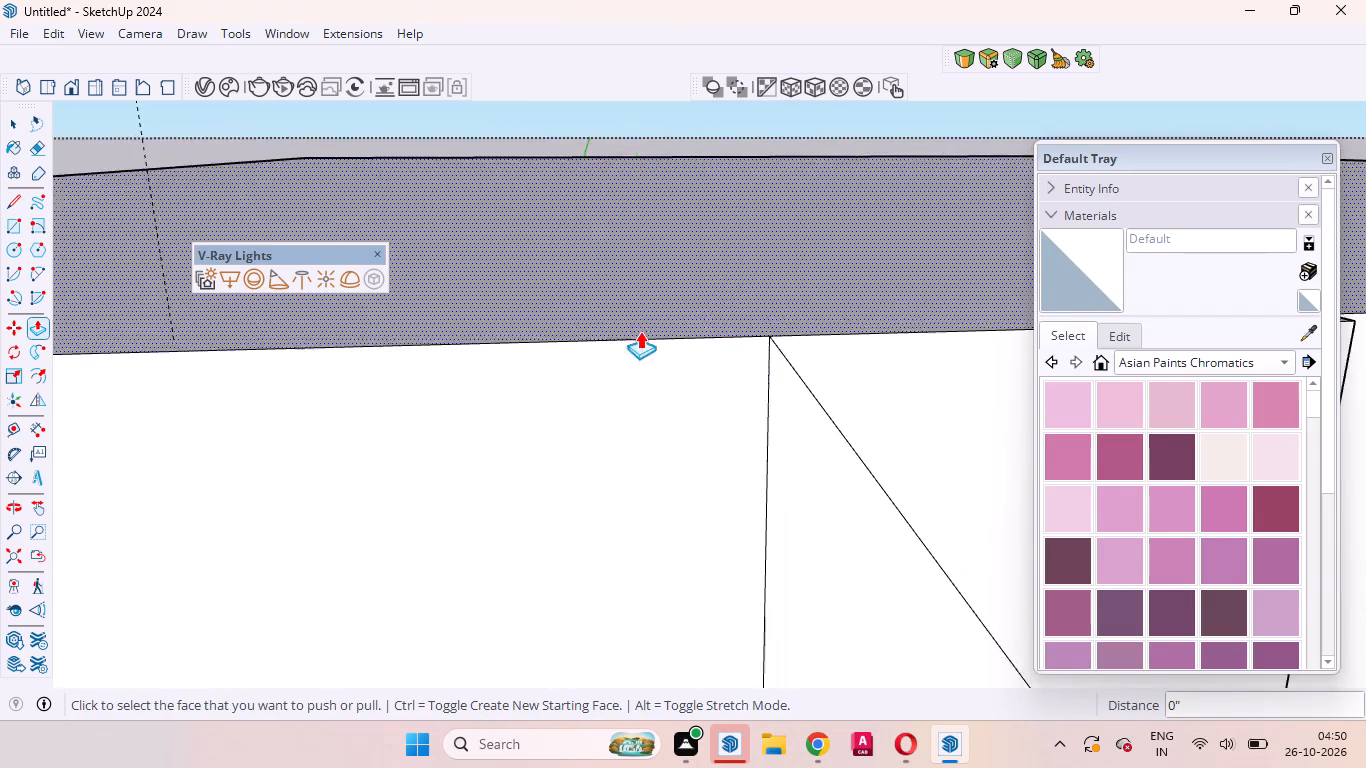
{"action": "scroll", "coordinate": [640, 331], "scroll_direction": "down", "scroll_amount": 15}
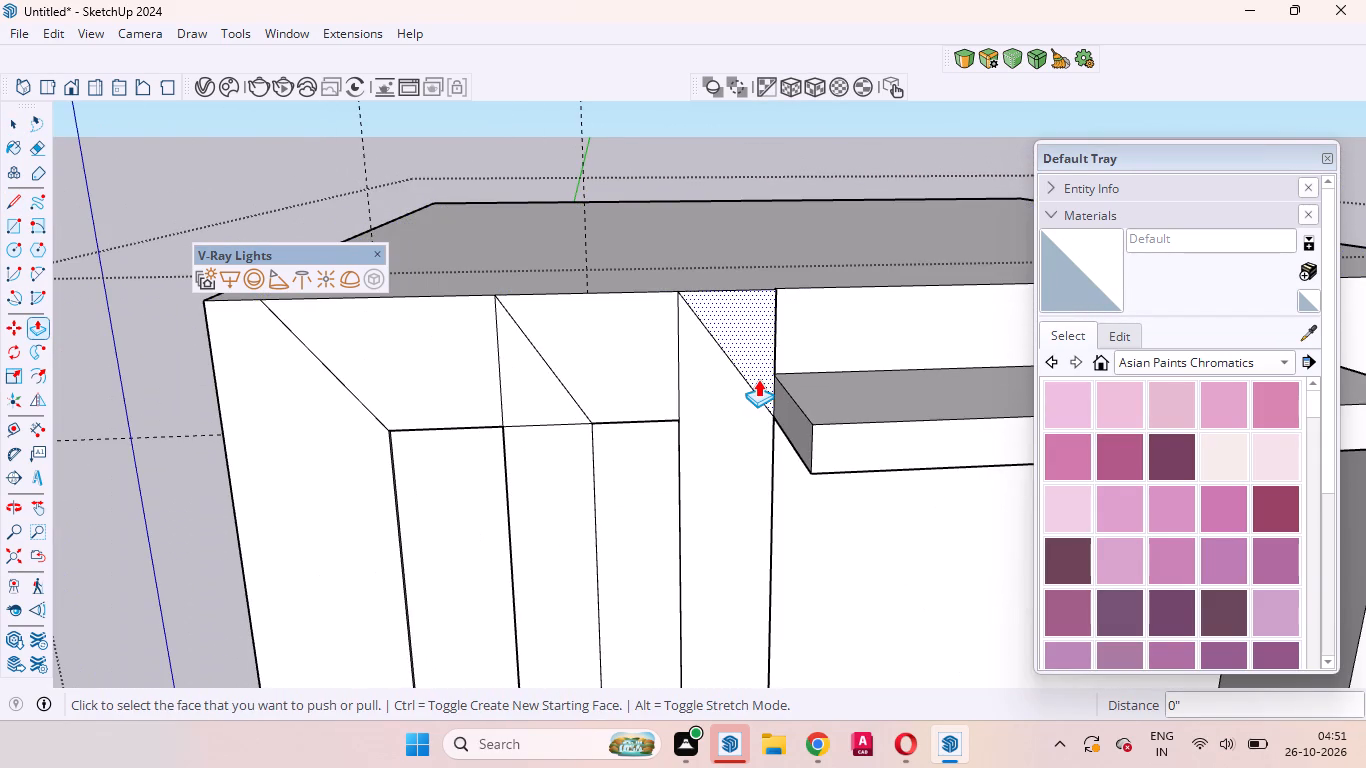
{"action": "scroll", "coordinate": [758, 379], "scroll_direction": "down", "scroll_amount": 4}
{"action": "left_click", "coordinate": [841, 339]}
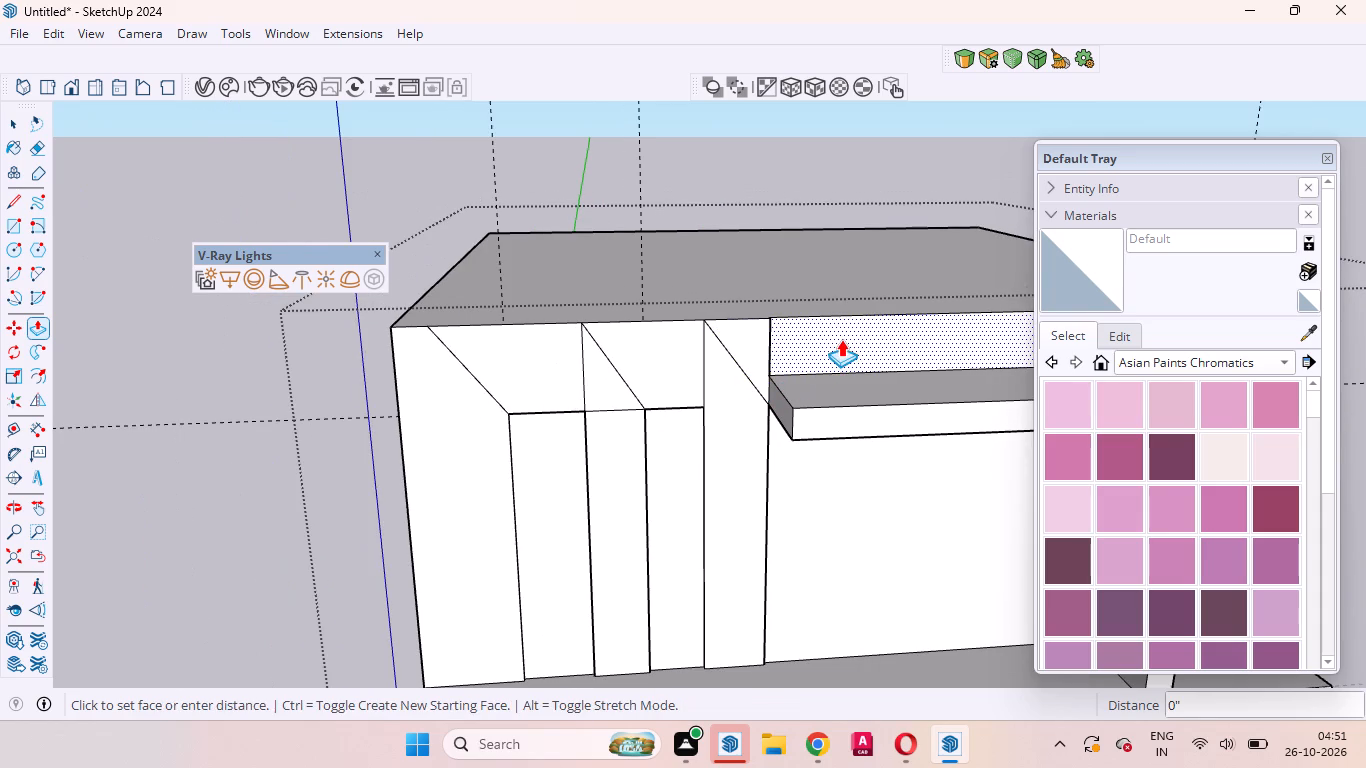
{"action": "left_click", "coordinate": [841, 339]}
{"action": "key", "text": "space"}
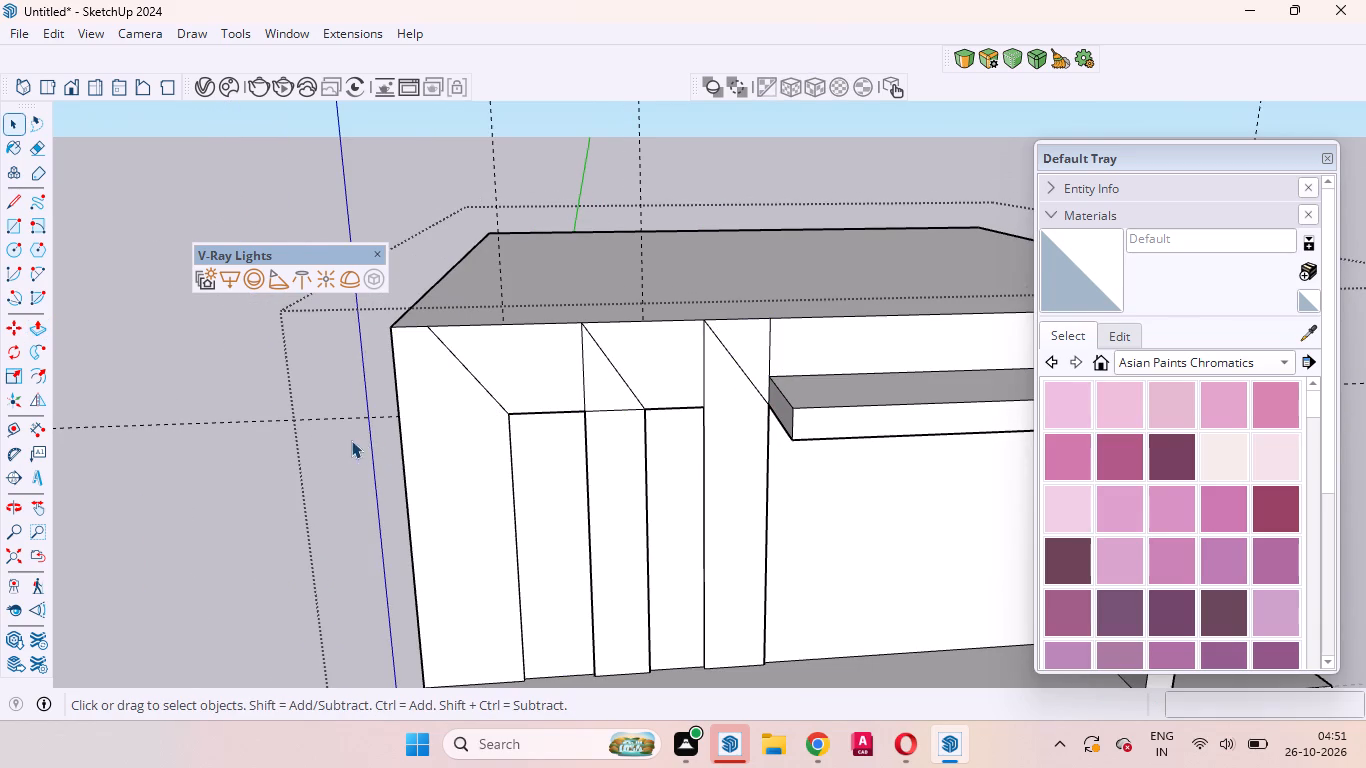
Examine the side and top edges of the two recessed panels on the upper front from below and from further away.
{"action": "scroll", "coordinate": [432, 443], "scroll_direction": "down", "scroll_amount": 5}
{"action": "scroll", "coordinate": [624, 488], "scroll_direction": "up", "scroll_amount": 6}
{"action": "scroll", "coordinate": [478, 363], "scroll_direction": "up", "scroll_amount": 10}
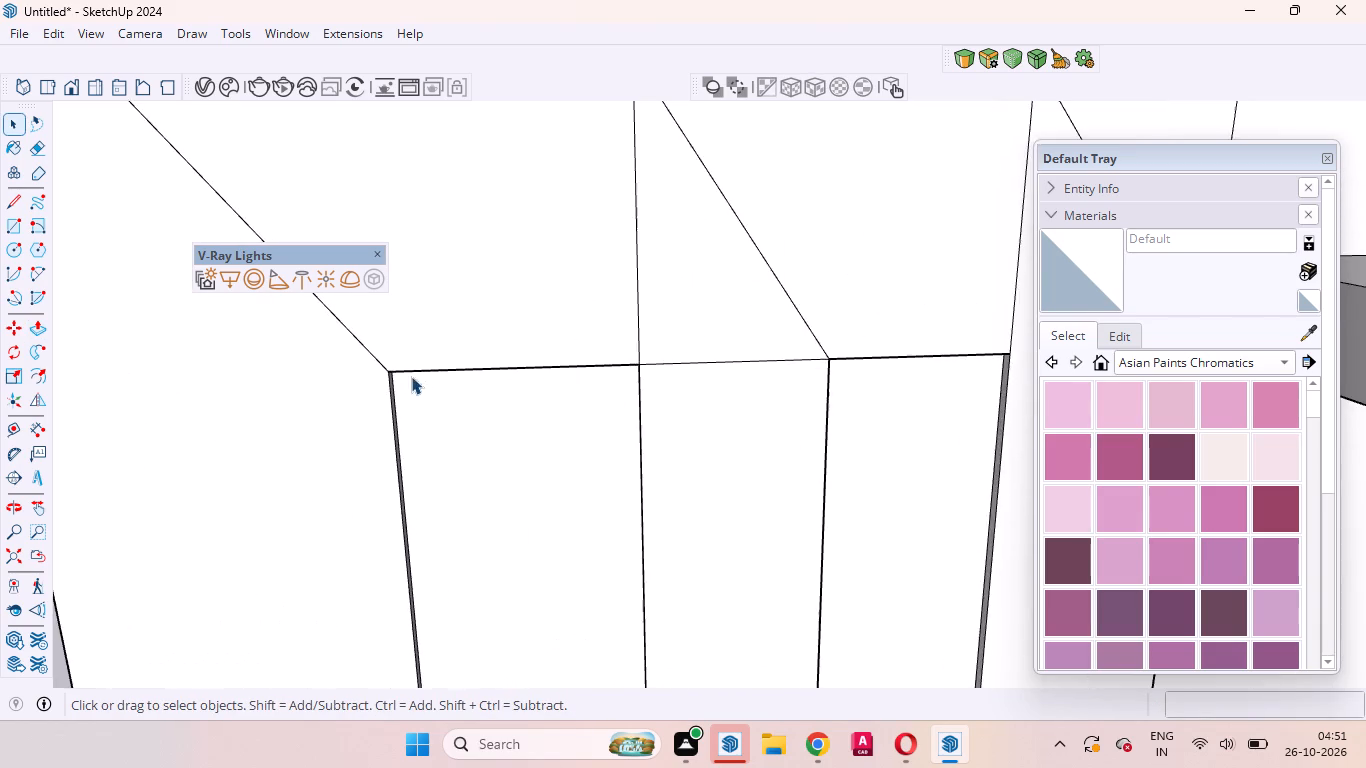
{"action": "middle_click_drag", "start_coordinate": [415, 380], "coordinate": [331, 236]}
{"action": "scroll", "coordinate": [380, 321], "scroll_direction": "up", "scroll_amount": 1}
{"action": "scroll", "coordinate": [476, 315], "scroll_direction": "down", "scroll_amount": 11}
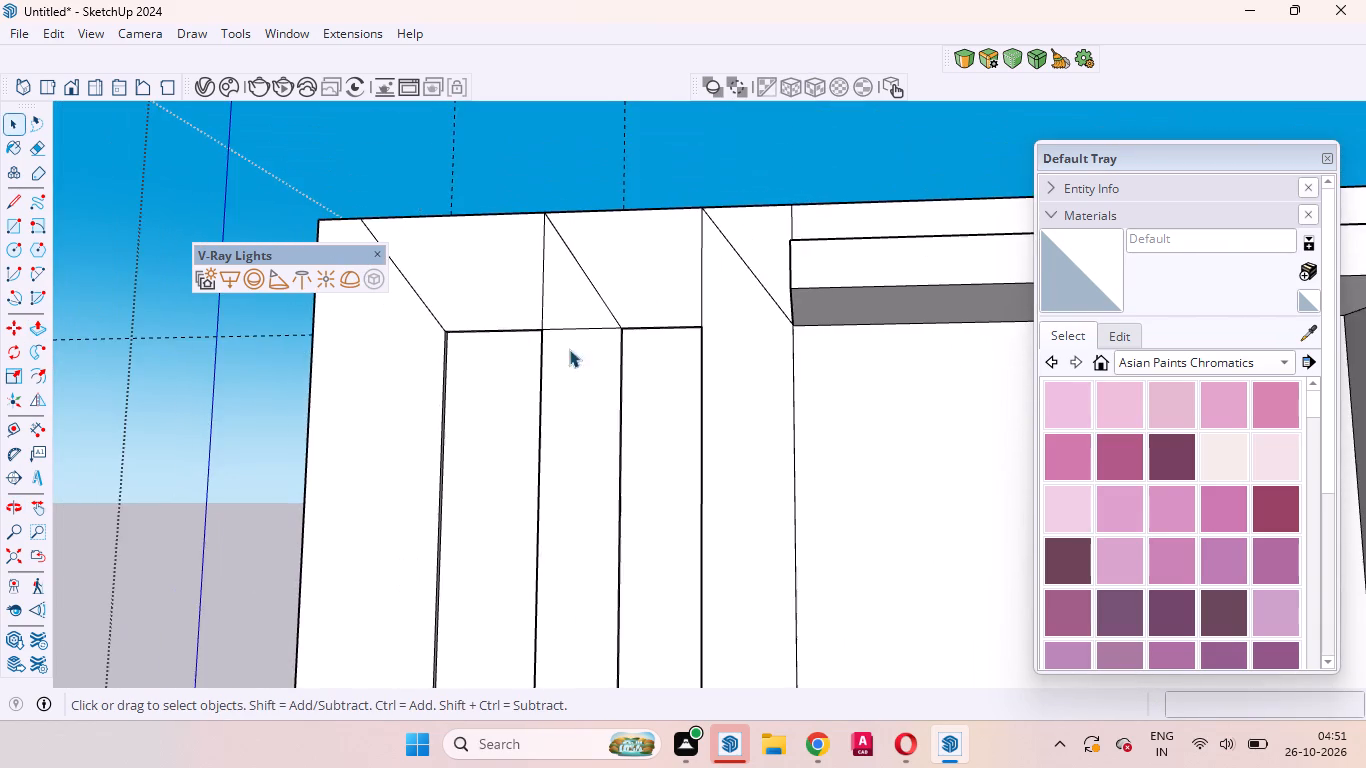
{"action": "scroll", "coordinate": [666, 413], "scroll_direction": "up", "scroll_amount": 1}
{"action": "scroll", "coordinate": [685, 417], "scroll_direction": "down", "scroll_amount": 1}
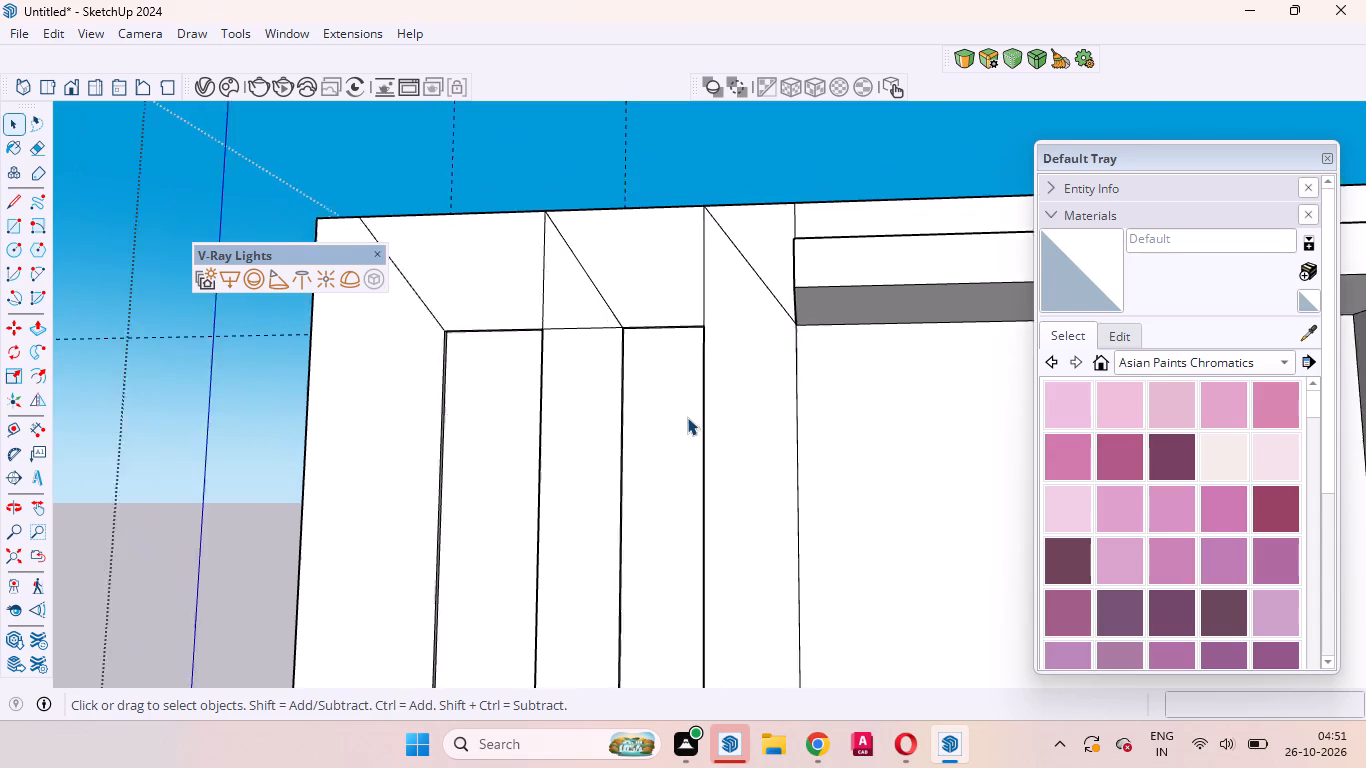
{"action": "scroll", "coordinate": [687, 417], "scroll_direction": "down", "scroll_amount": 4}
{"action": "scroll", "coordinate": [710, 376], "scroll_direction": "up", "scroll_amount": 5}
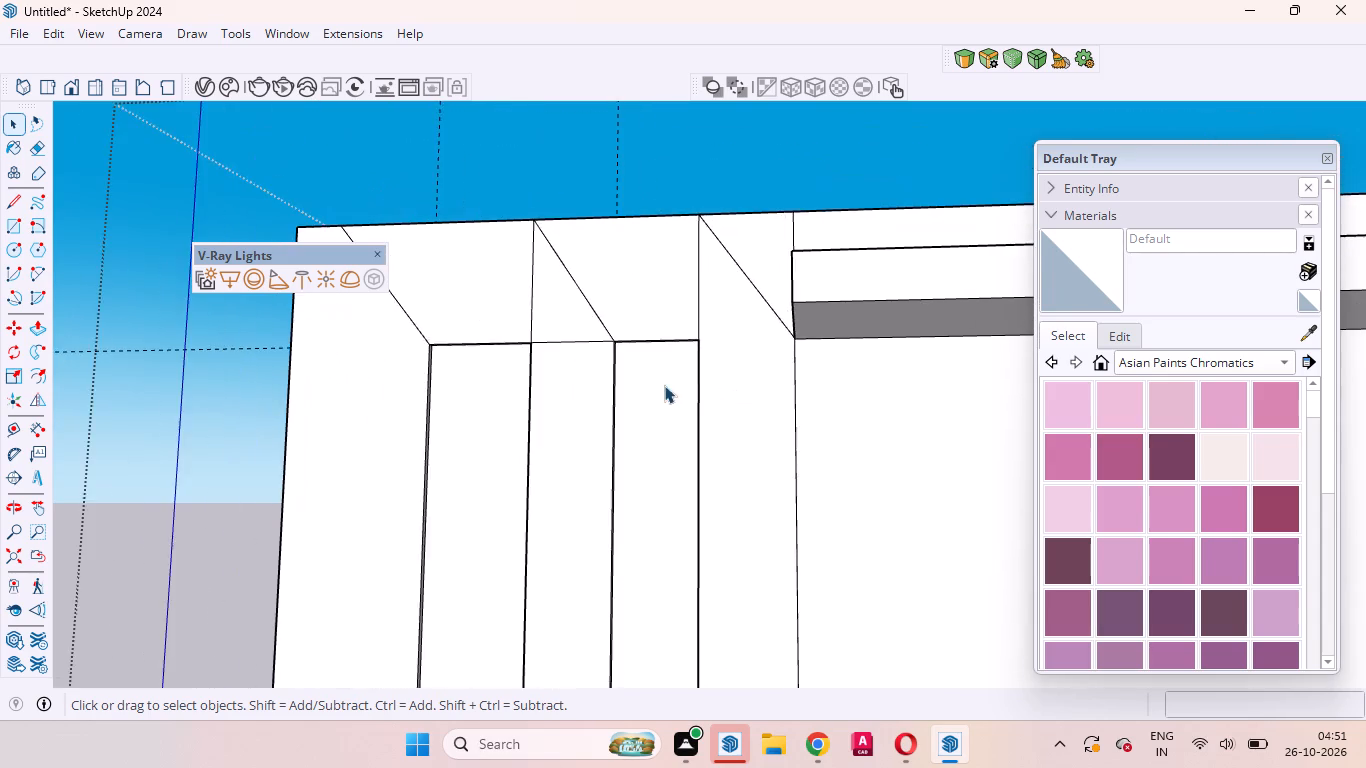
{"action": "scroll", "coordinate": [664, 385], "scroll_direction": "up", "scroll_amount": 3}
{"action": "scroll", "coordinate": [604, 303], "scroll_direction": "up", "scroll_amount": 14}
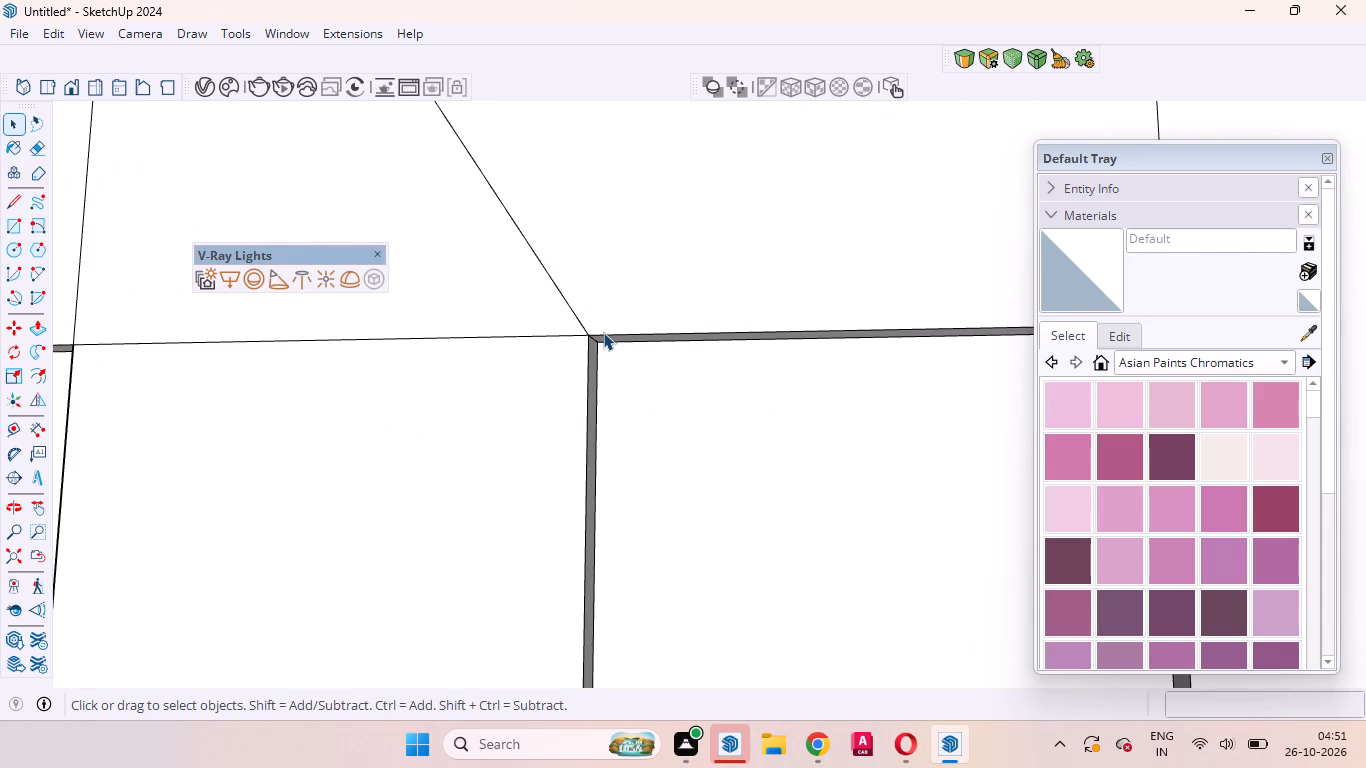
{"action": "scroll", "coordinate": [603, 364], "scroll_direction": "up", "scroll_amount": 9}
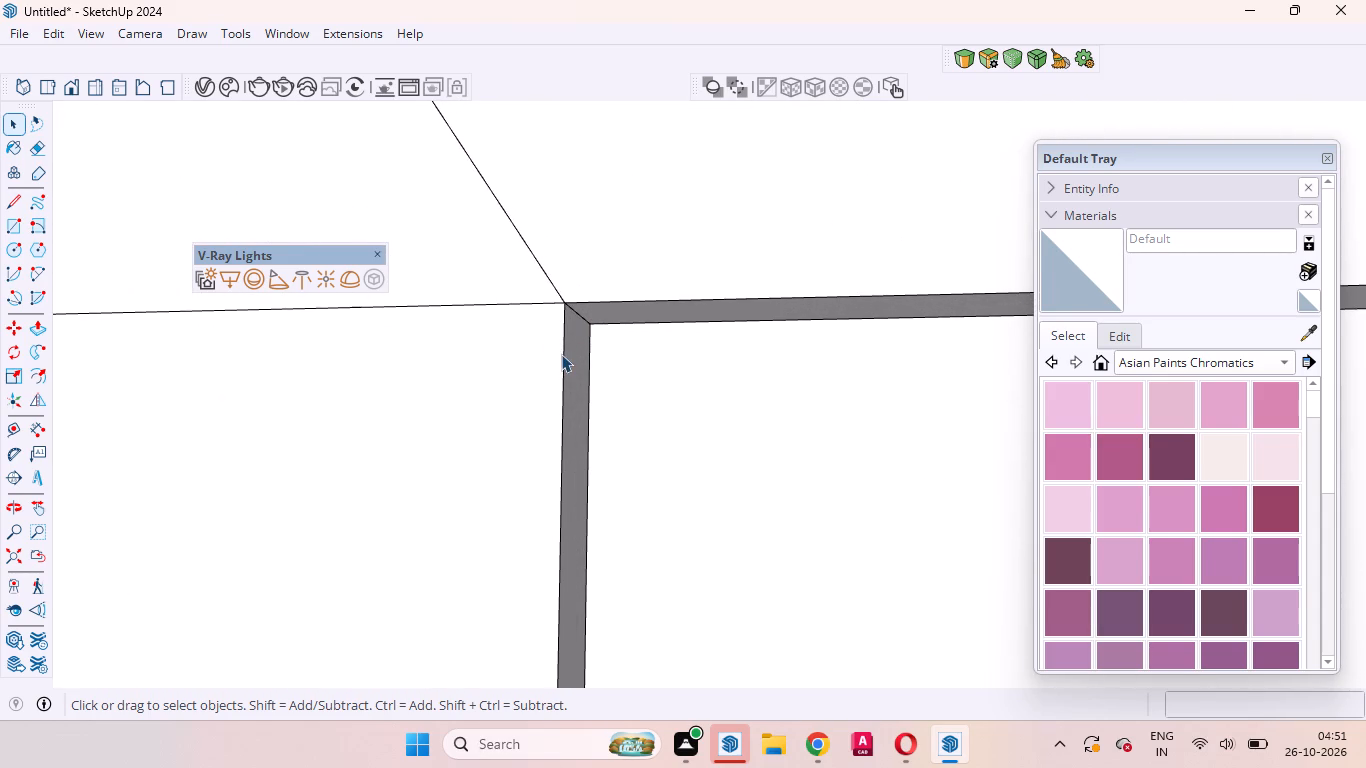
{"action": "left_click", "coordinate": [564, 354], "text": "ctrl"}
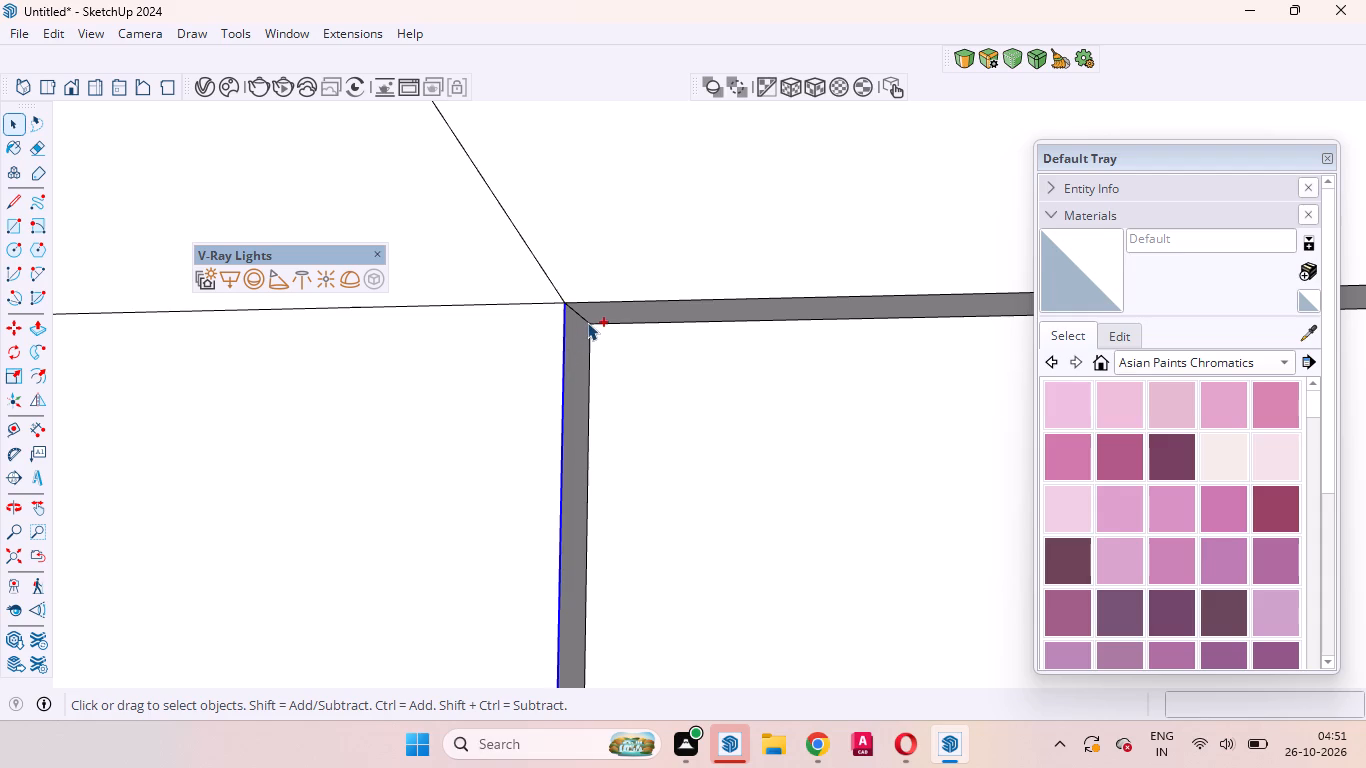
{"action": "scroll", "coordinate": [603, 333], "scroll_direction": "down", "scroll_amount": 20}
{"action": "scroll", "coordinate": [603, 333], "scroll_direction": "down", "scroll_amount": 12}
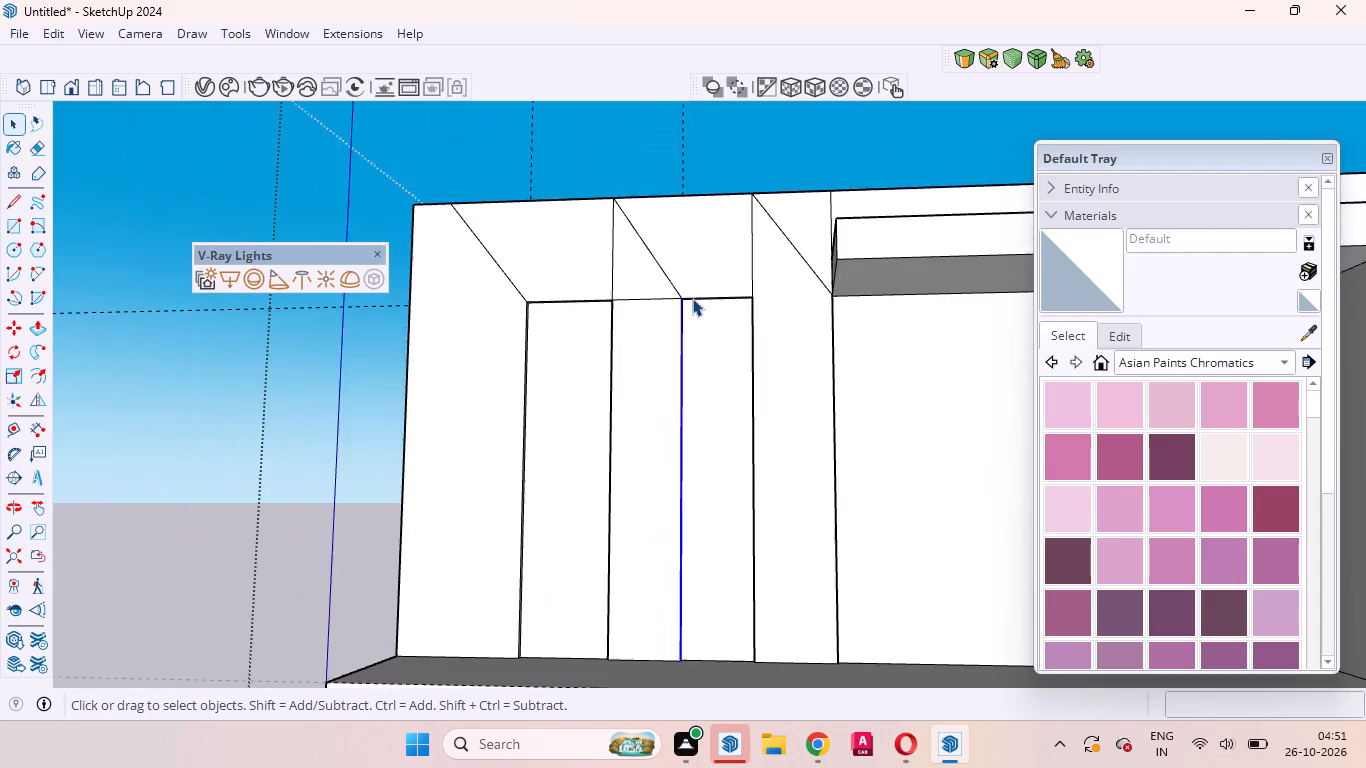
{"action": "scroll", "coordinate": [692, 298], "scroll_direction": "down", "scroll_amount": 12}
{"action": "left_click", "coordinate": [453, 393]}
{"action": "middle_click_drag", "start_coordinate": [628, 329], "coordinate": [650, 399]}
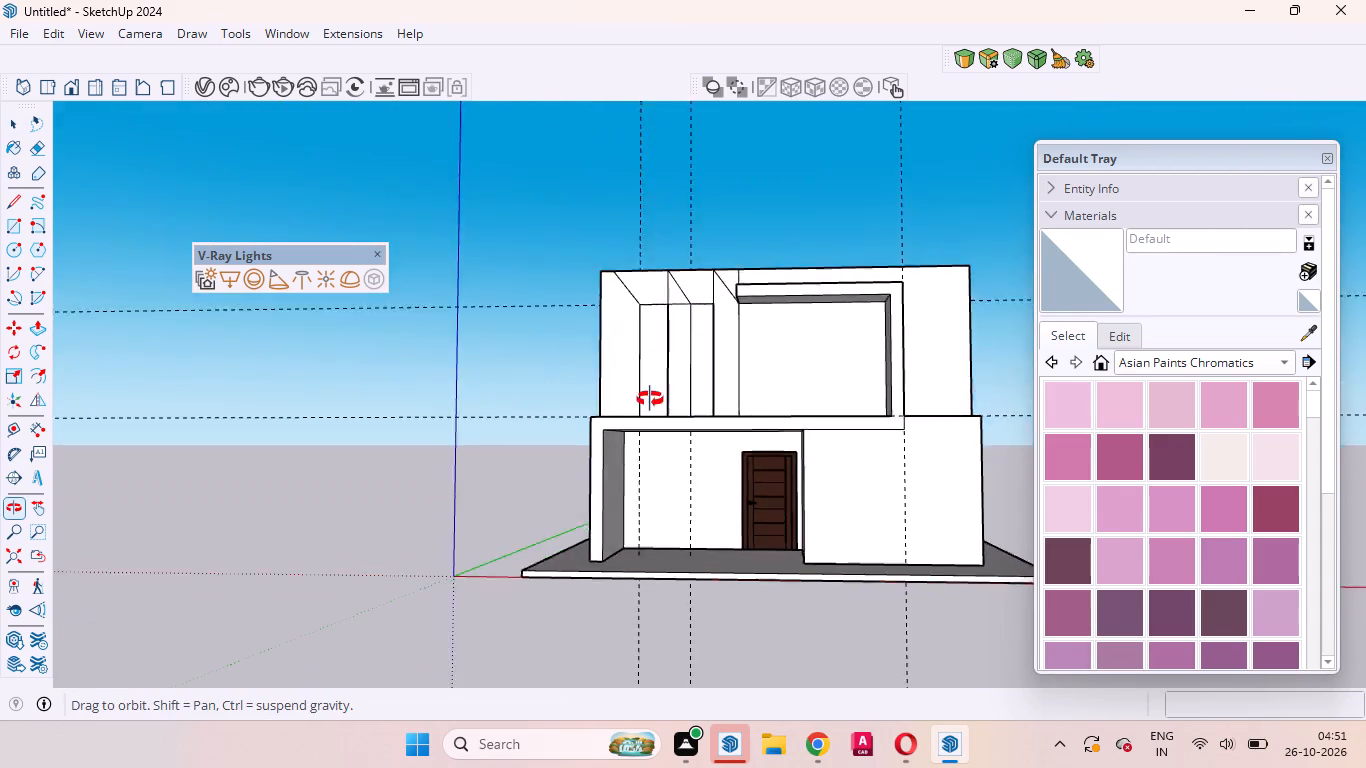
{"action": "middle_click_drag", "start_coordinate": [650, 399], "coordinate": [668, 446]}
{"action": "scroll", "coordinate": [677, 446], "scroll_direction": "up", "scroll_amount": 6}
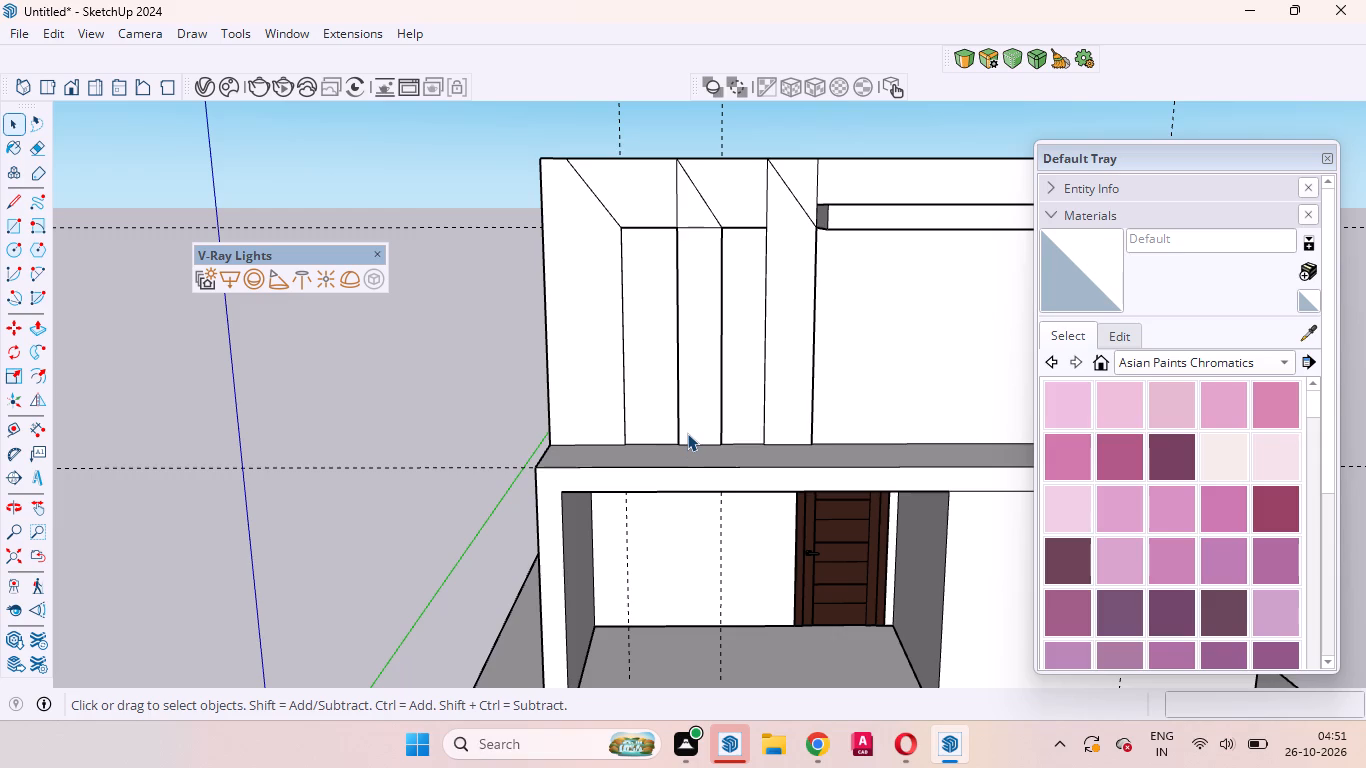
{"action": "scroll", "coordinate": [625, 415], "scroll_direction": "down", "scroll_amount": 6}
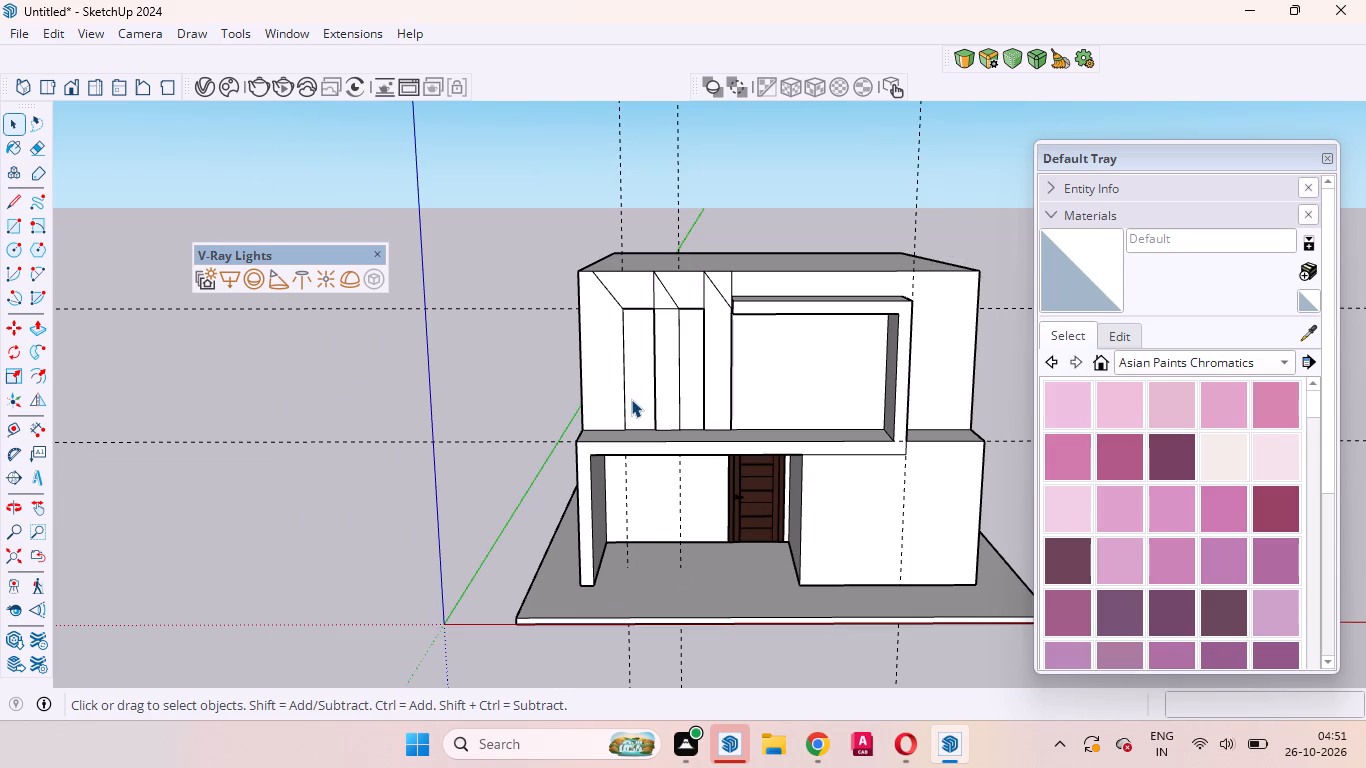
Bevel the raised top edge and building-corner-side vertical edge around both recessed panels with about 1 15/16" offset and 6 segments.
{"action": "scroll", "coordinate": [597, 300], "scroll_direction": "up", "scroll_amount": 11}
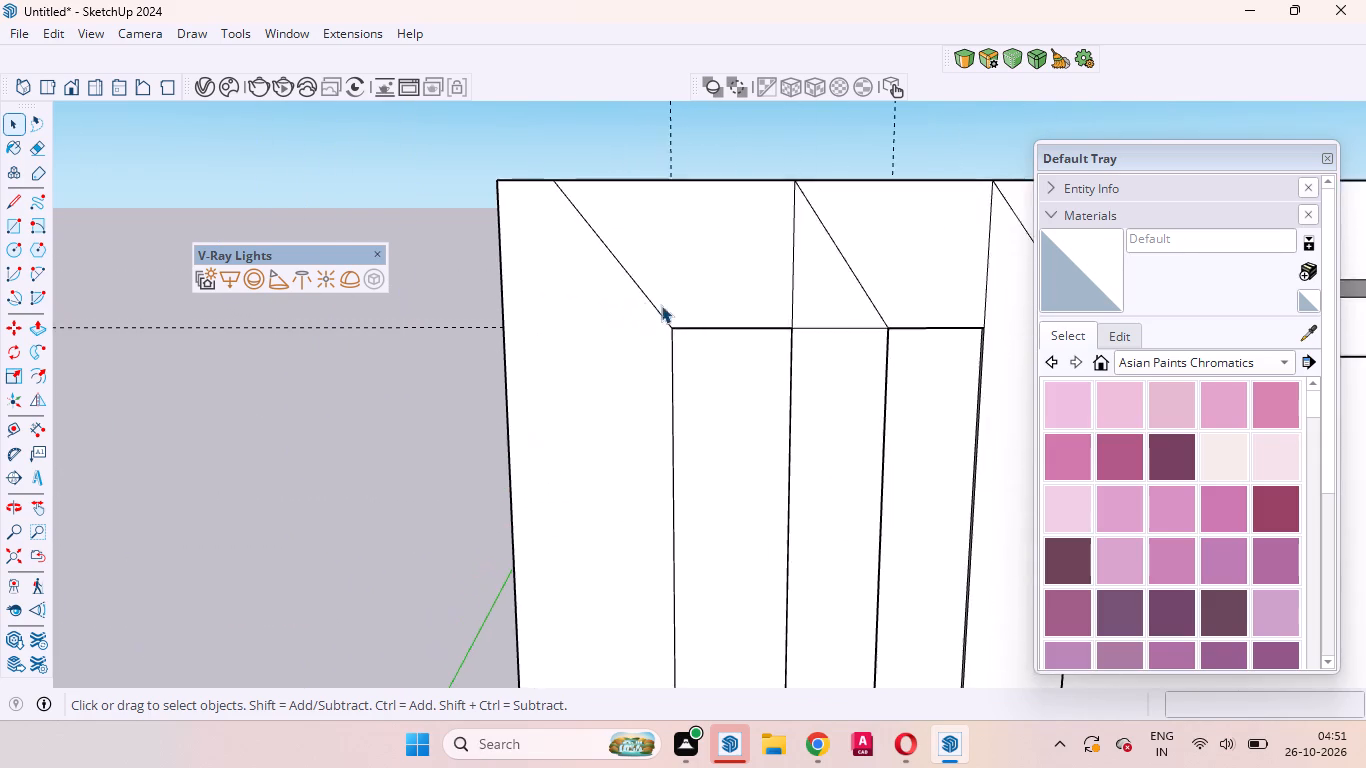
{"action": "scroll", "coordinate": [661, 305], "scroll_direction": "up", "scroll_amount": 7}
{"action": "middle_click_drag", "start_coordinate": [684, 356], "coordinate": [522, 150]}
{"action": "scroll", "coordinate": [572, 176], "scroll_direction": "up", "scroll_amount": 1}
{"action": "scroll", "coordinate": [651, 356], "scroll_direction": "up", "scroll_amount": 8}
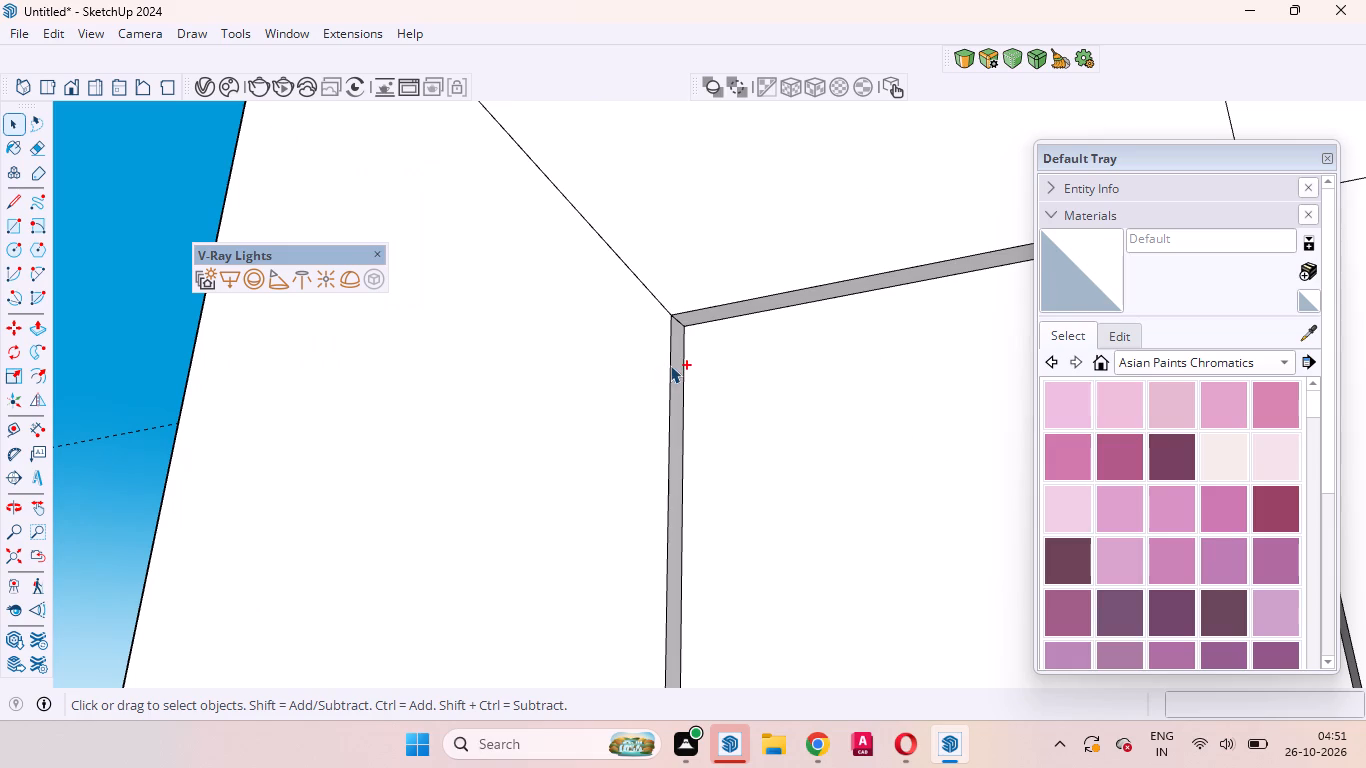
{"action": "left_click", "coordinate": [666, 363], "text": "ctrl"}
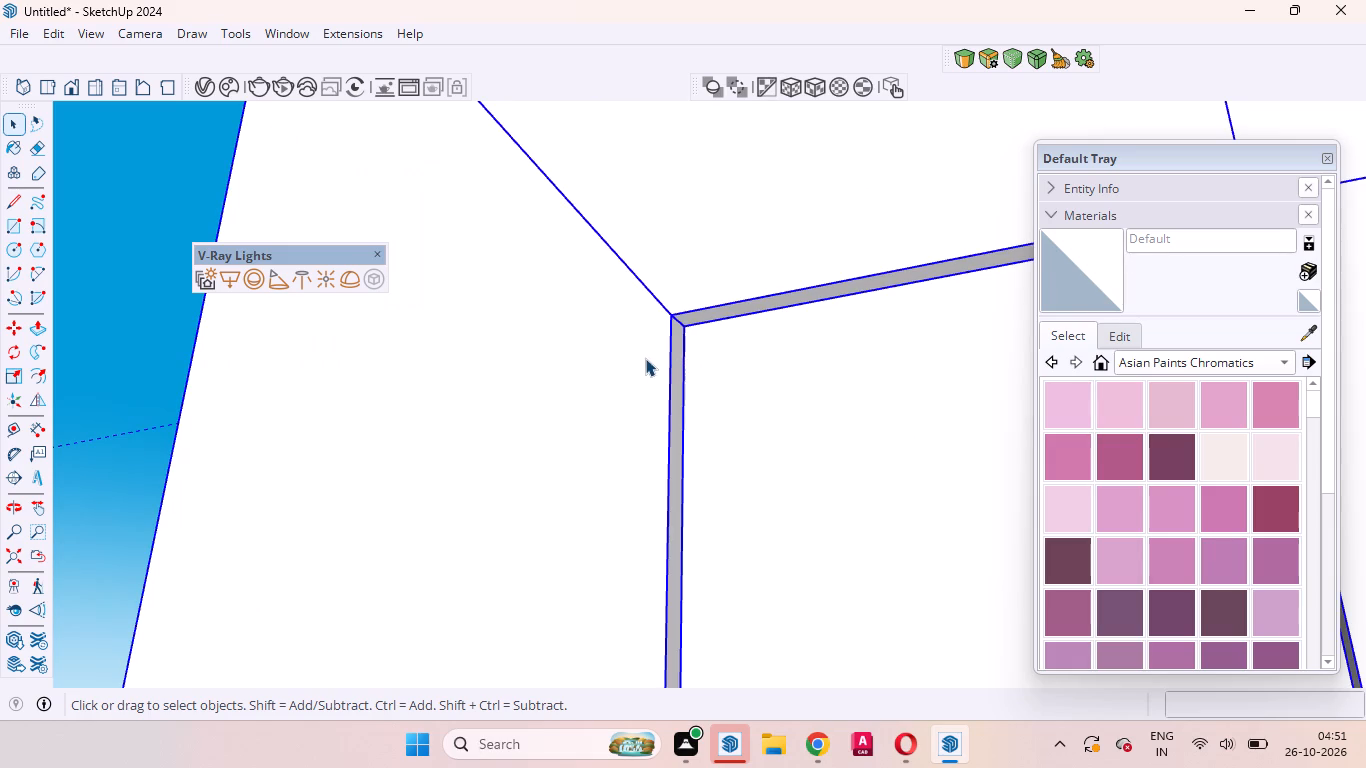
{"action": "double_click", "coordinate": [645, 358]}
{"action": "left_click", "coordinate": [667, 380], "text": "ctrl"}
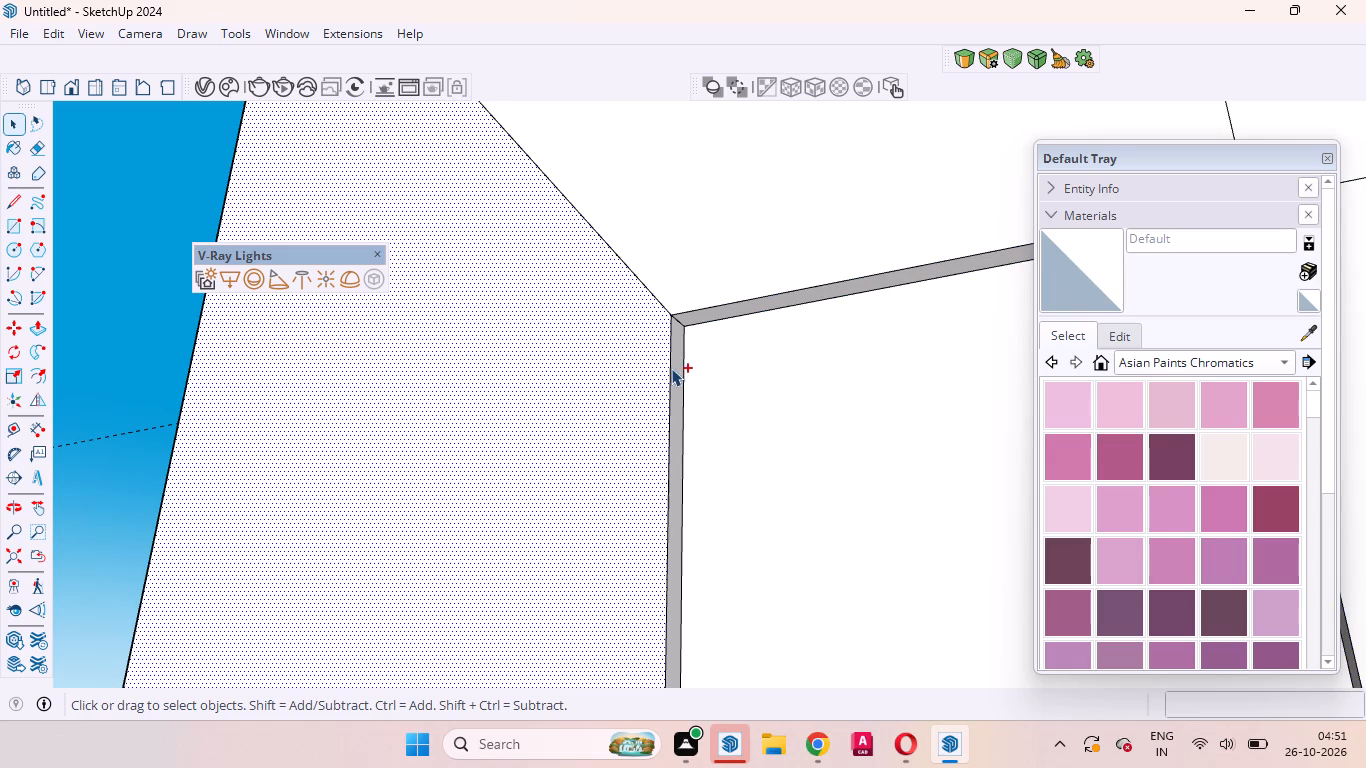
{"action": "left_click", "coordinate": [644, 372], "text": "shift"}
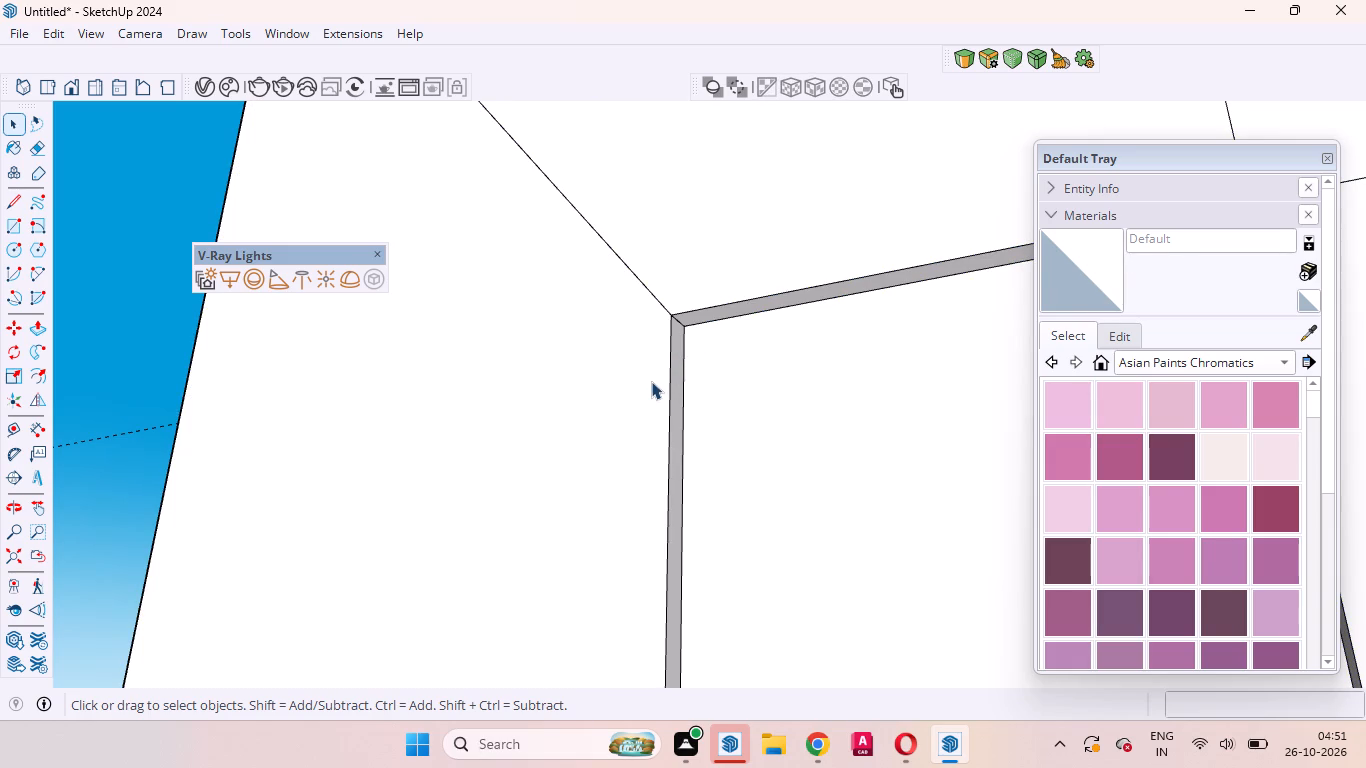
{"action": "left_click", "coordinate": [669, 395], "text": "ctrl"}
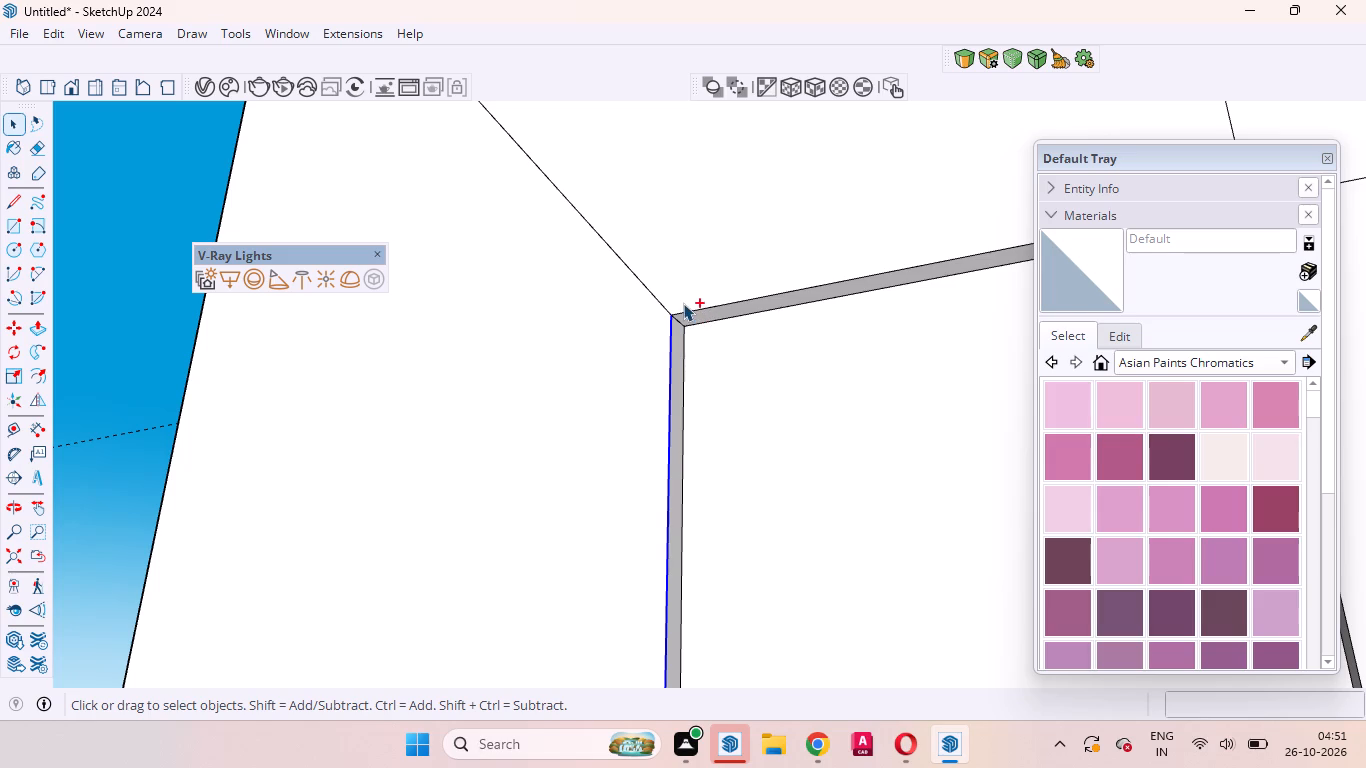
{"action": "left_click", "coordinate": [689, 311], "text": "ctrl"}
{"action": "scroll", "coordinate": [650, 316], "scroll_direction": "down", "scroll_amount": 14, "text": "ctrl"}
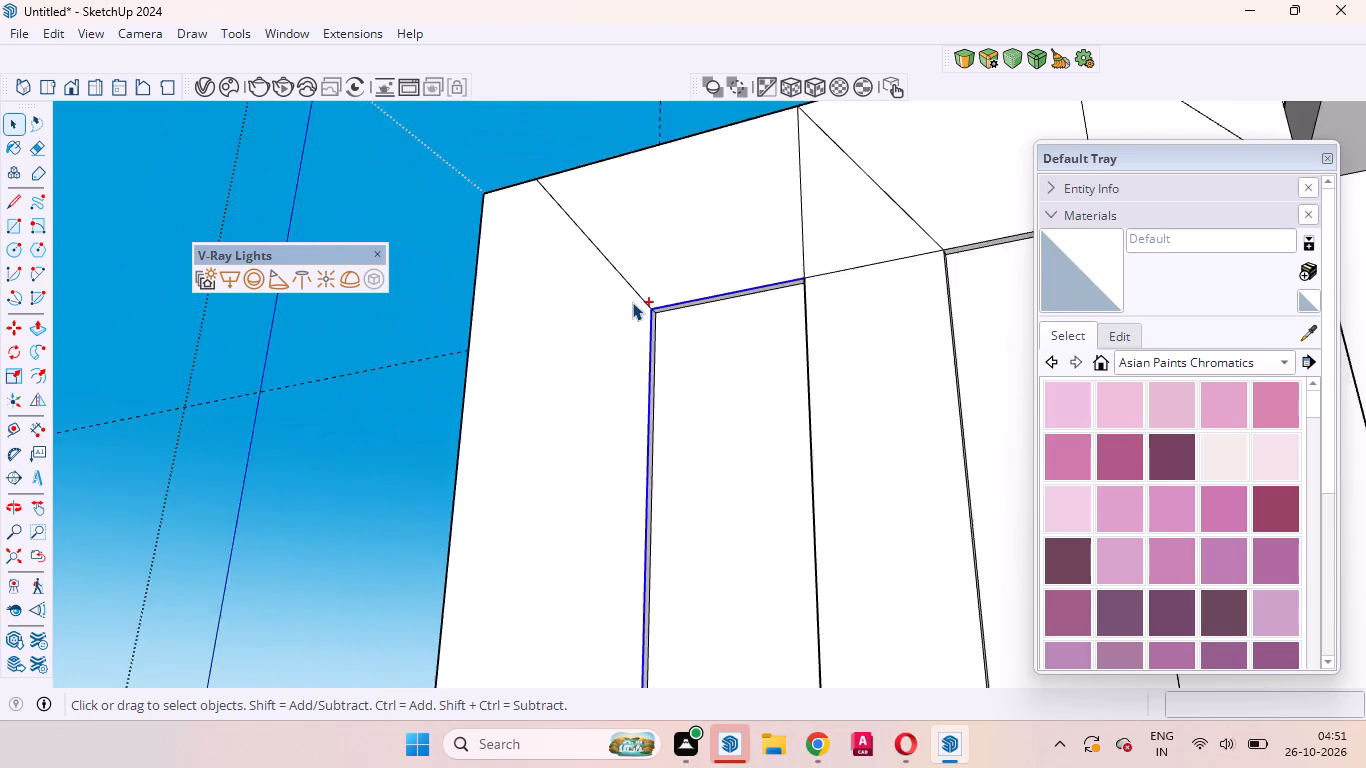
{"action": "scroll", "coordinate": [632, 302], "scroll_direction": "down", "scroll_amount": 8, "text": "ctrl"}
{"action": "scroll", "coordinate": [739, 293], "scroll_direction": "up", "scroll_amount": 12, "text": "ctrl"}
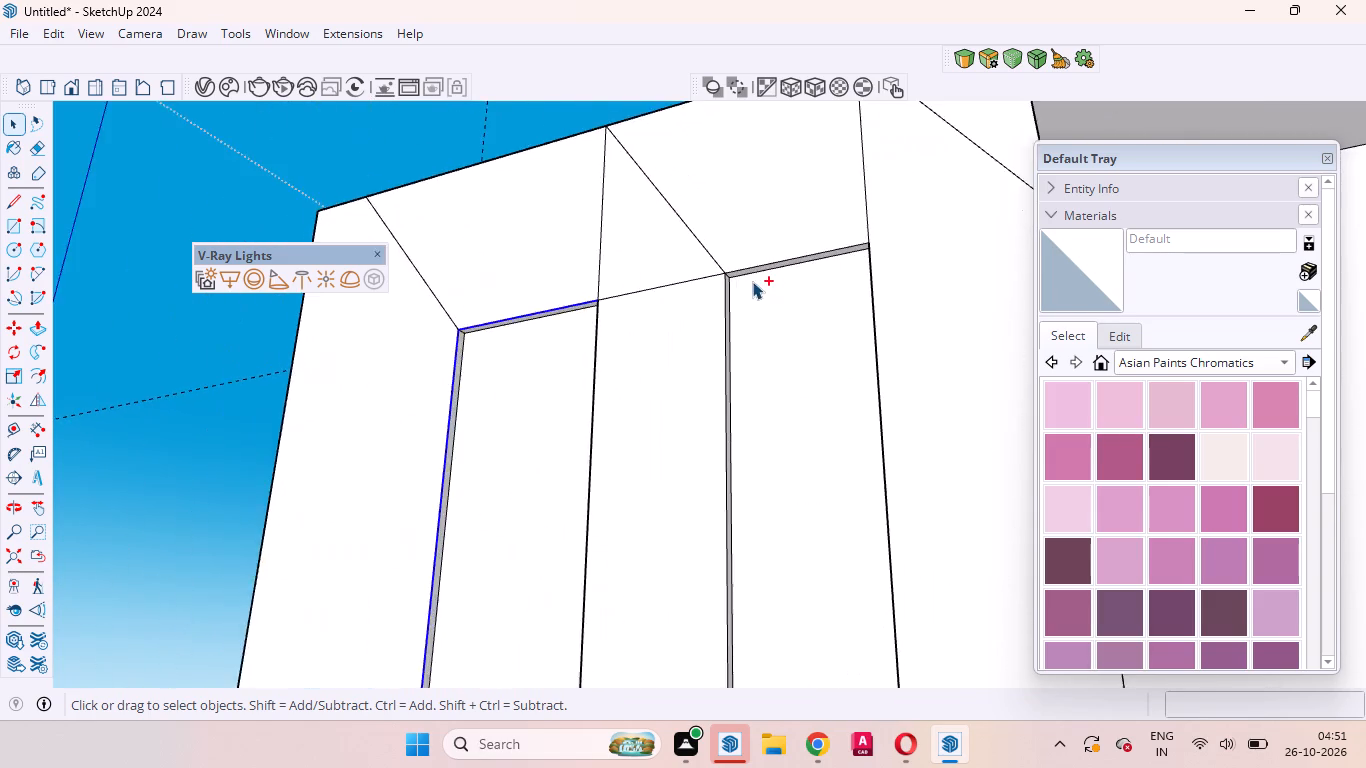
{"action": "scroll", "coordinate": [752, 281], "scroll_direction": "up", "scroll_amount": 13, "text": "ctrl"}
{"action": "left_click", "coordinate": [708, 289], "text": "ctrl"}
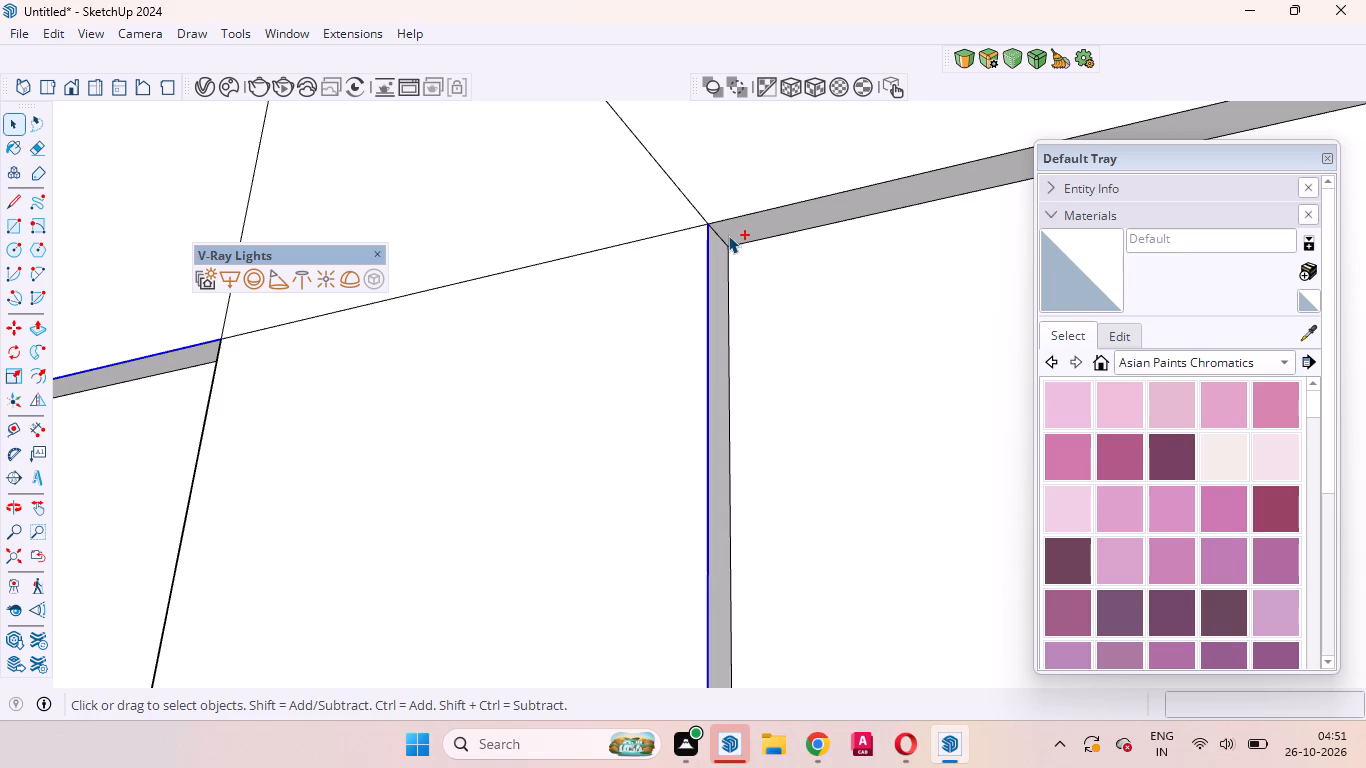
{"action": "left_click", "coordinate": [725, 220], "text": "ctrl"}
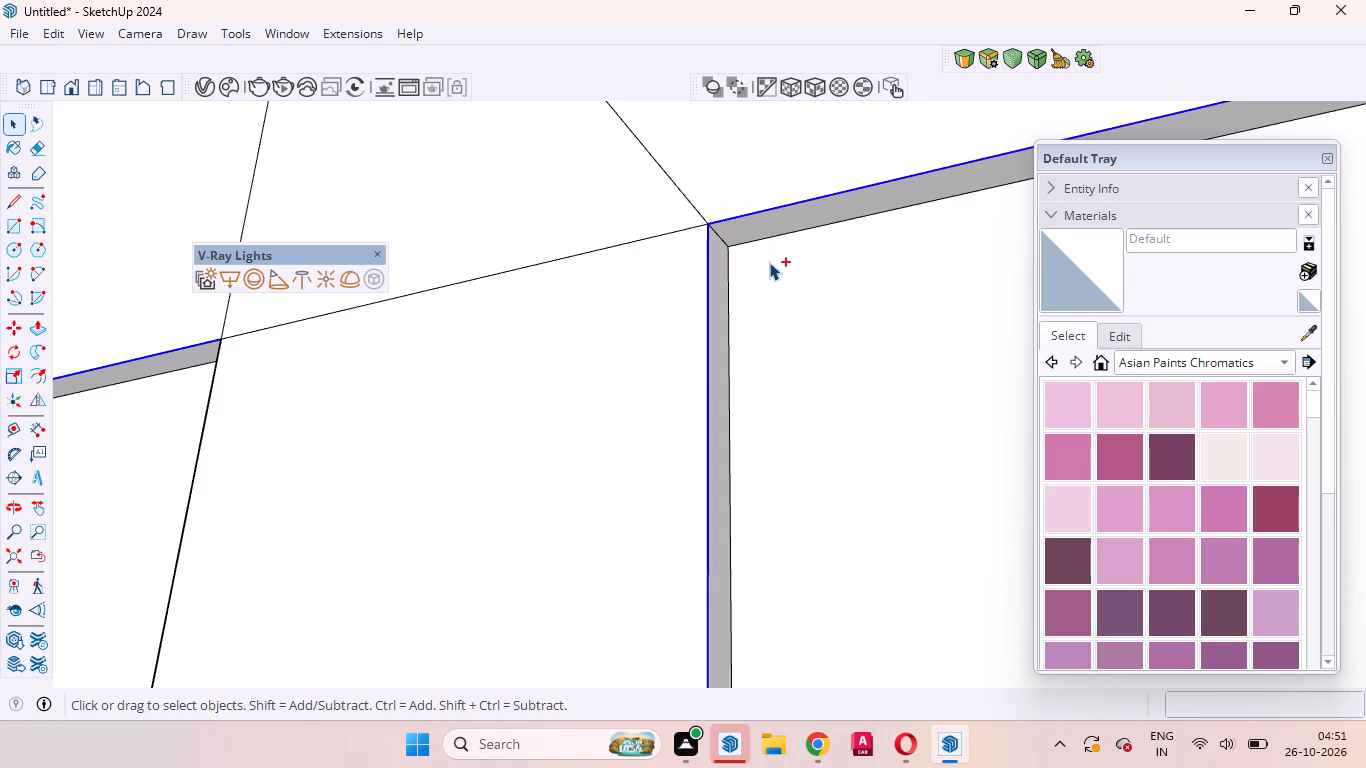
{"action": "left_click", "coordinate": [958, 52]}
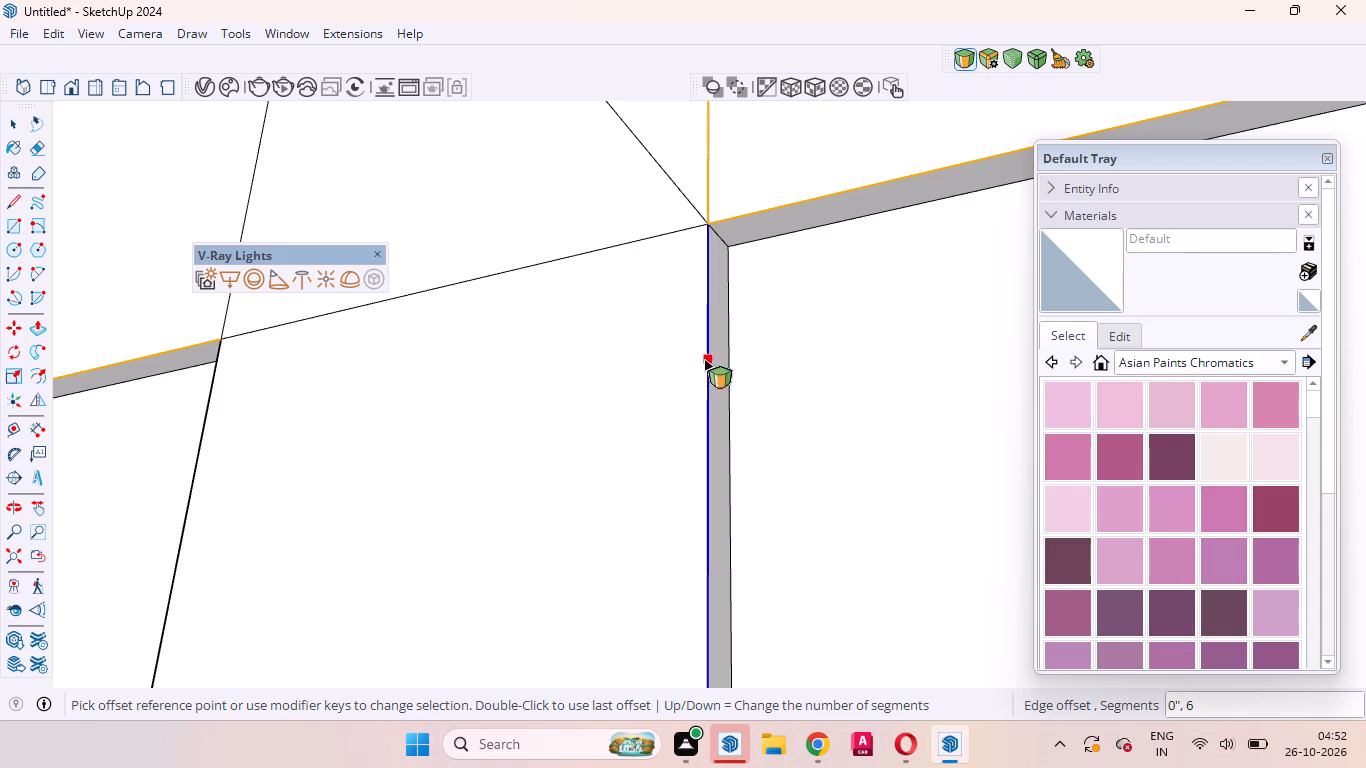
{"action": "scroll", "coordinate": [788, 288], "scroll_direction": "down", "scroll_amount": 9}
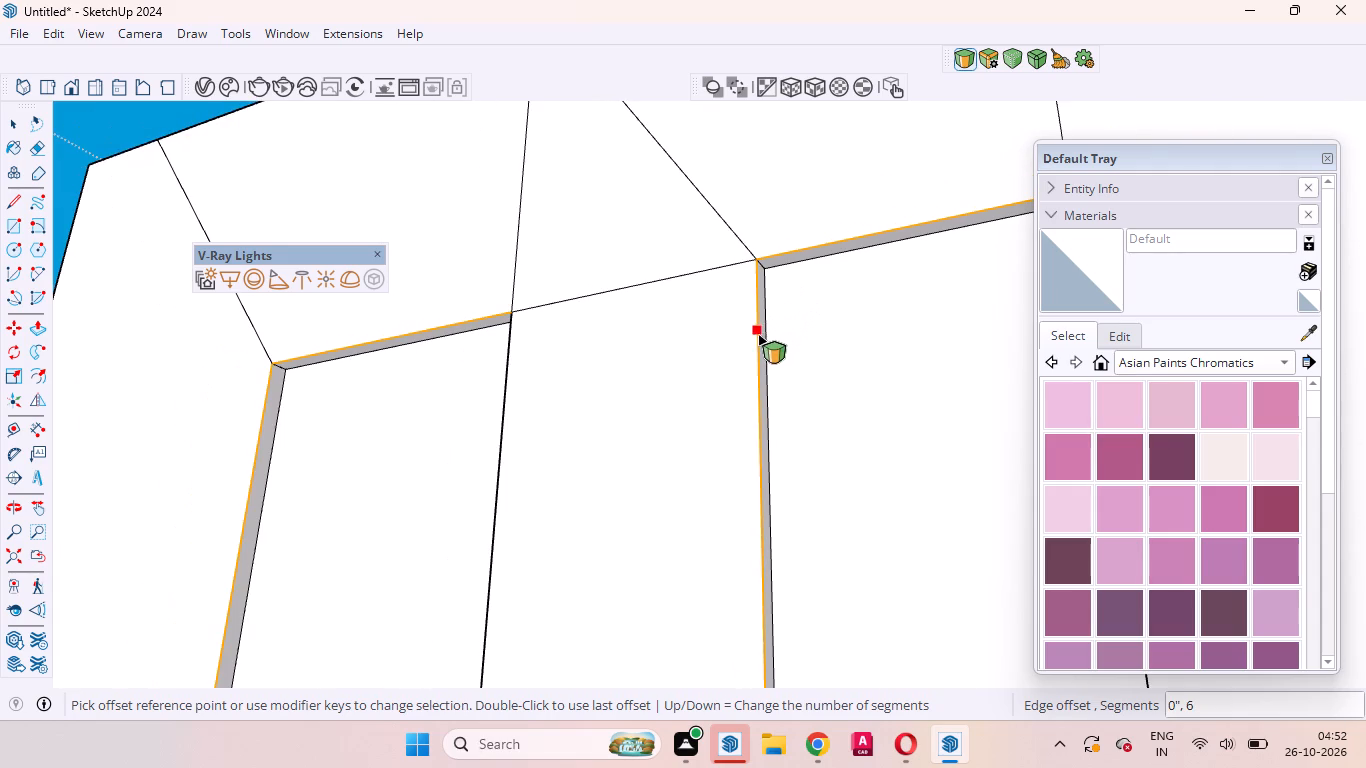
{"action": "left_click_drag", "start_coordinate": [758, 334], "coordinate": [754, 370]}
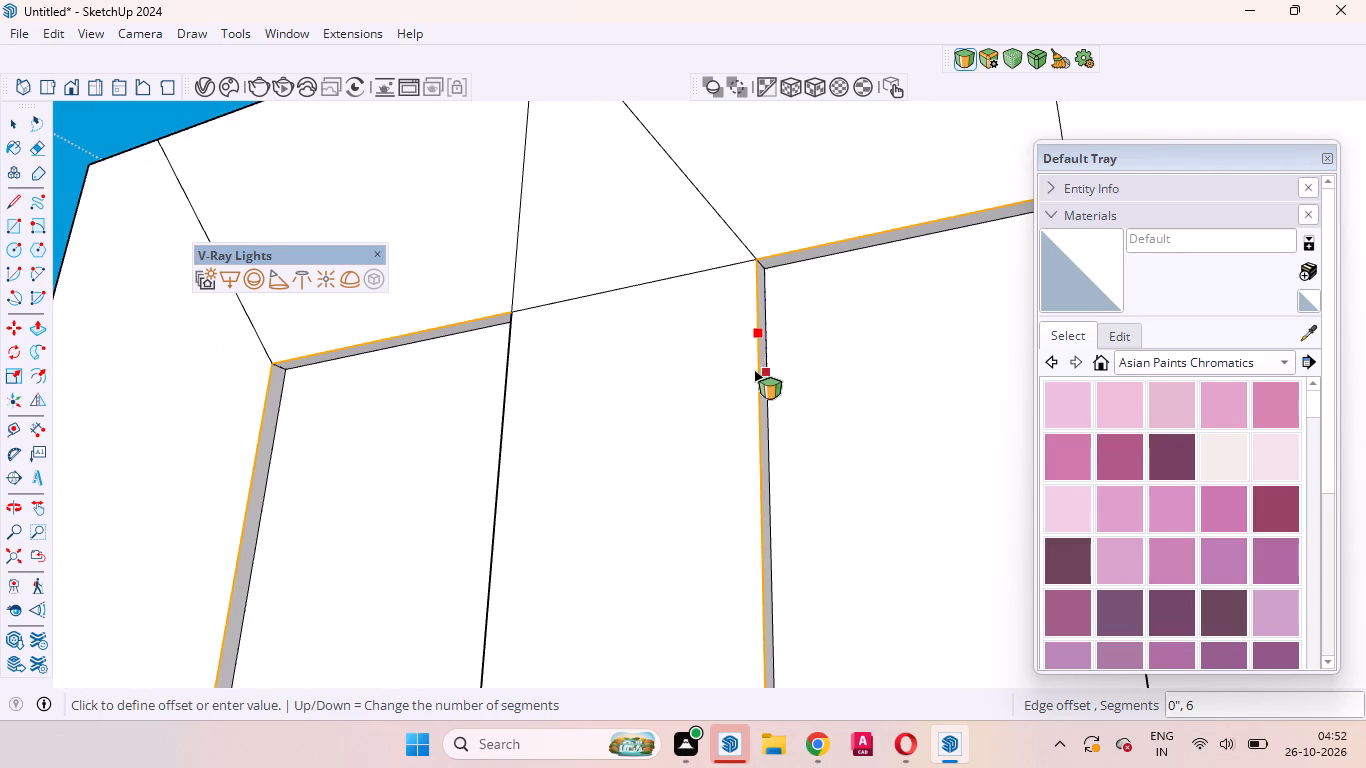
{"action": "left_click_drag", "start_coordinate": [754, 370], "coordinate": [736, 367]}
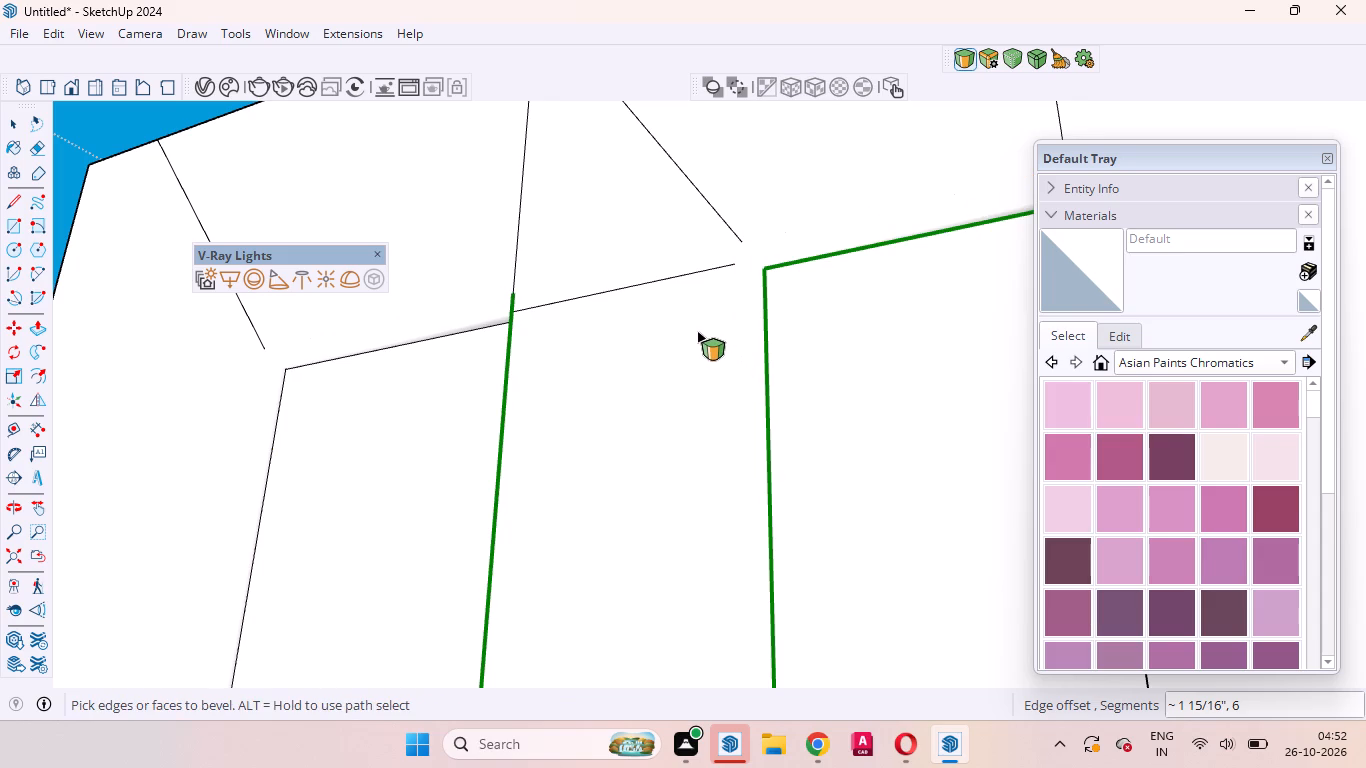
{"action": "key", "text": "space"}
Delete the diagonal line above the recessed panel nearest the building's corner.
{"action": "scroll", "coordinate": [683, 331], "scroll_direction": "down", "scroll_amount": 10}
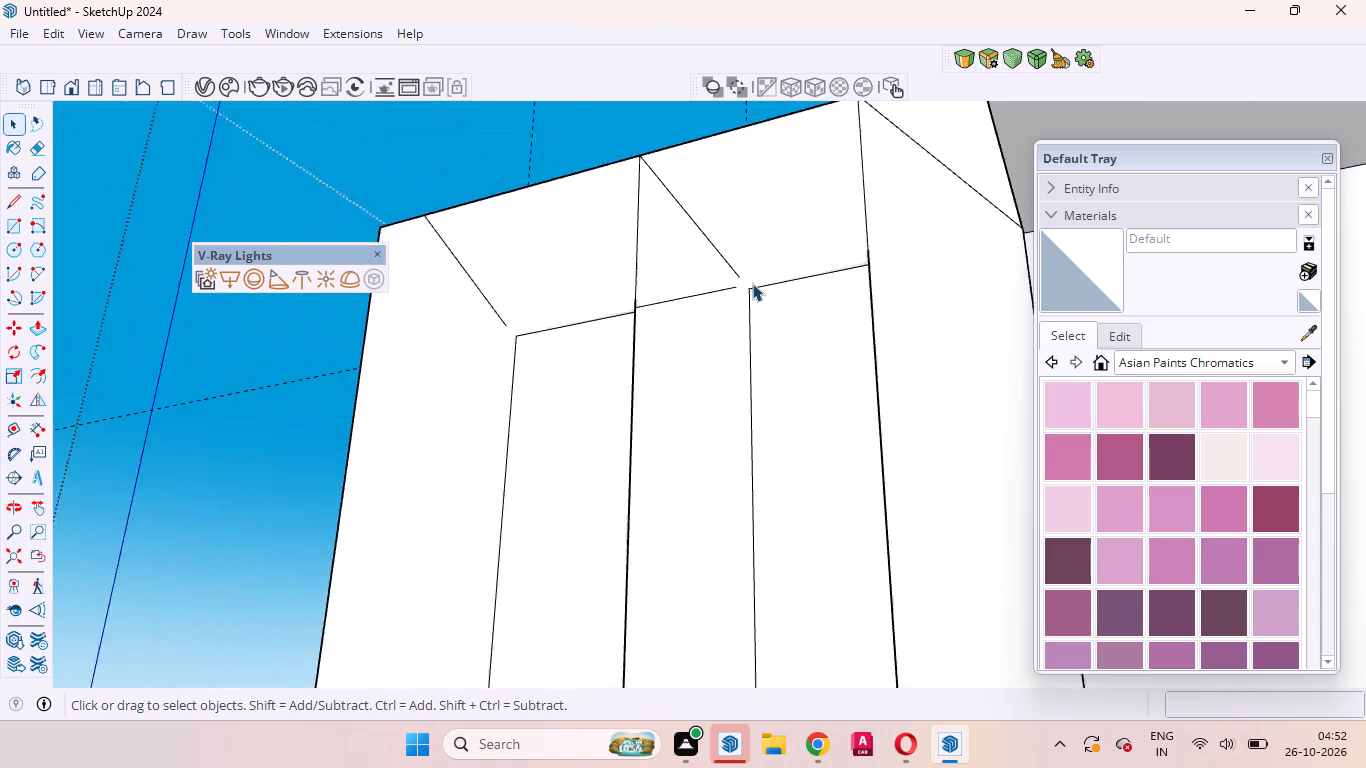
{"action": "scroll", "coordinate": [752, 283], "scroll_direction": "down", "scroll_amount": 2}
{"action": "middle_click_drag", "start_coordinate": [741, 266], "coordinate": [943, 493]}
{"action": "scroll", "coordinate": [943, 493], "scroll_direction": "up", "scroll_amount": 1}
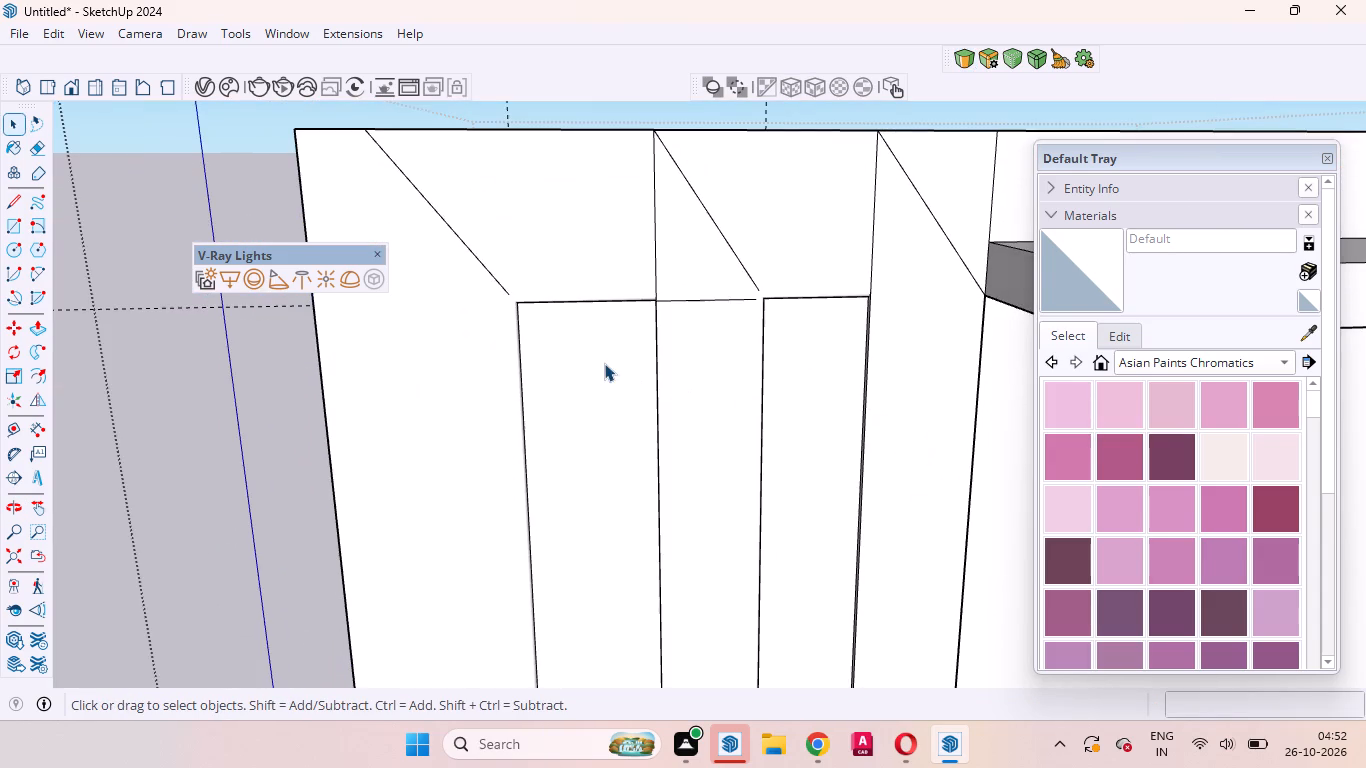
{"action": "scroll", "coordinate": [587, 359], "scroll_direction": "up", "scroll_amount": 5}
{"action": "left_click", "coordinate": [565, 350]}
{"action": "scroll", "coordinate": [589, 307], "scroll_direction": "down", "scroll_amount": 4}
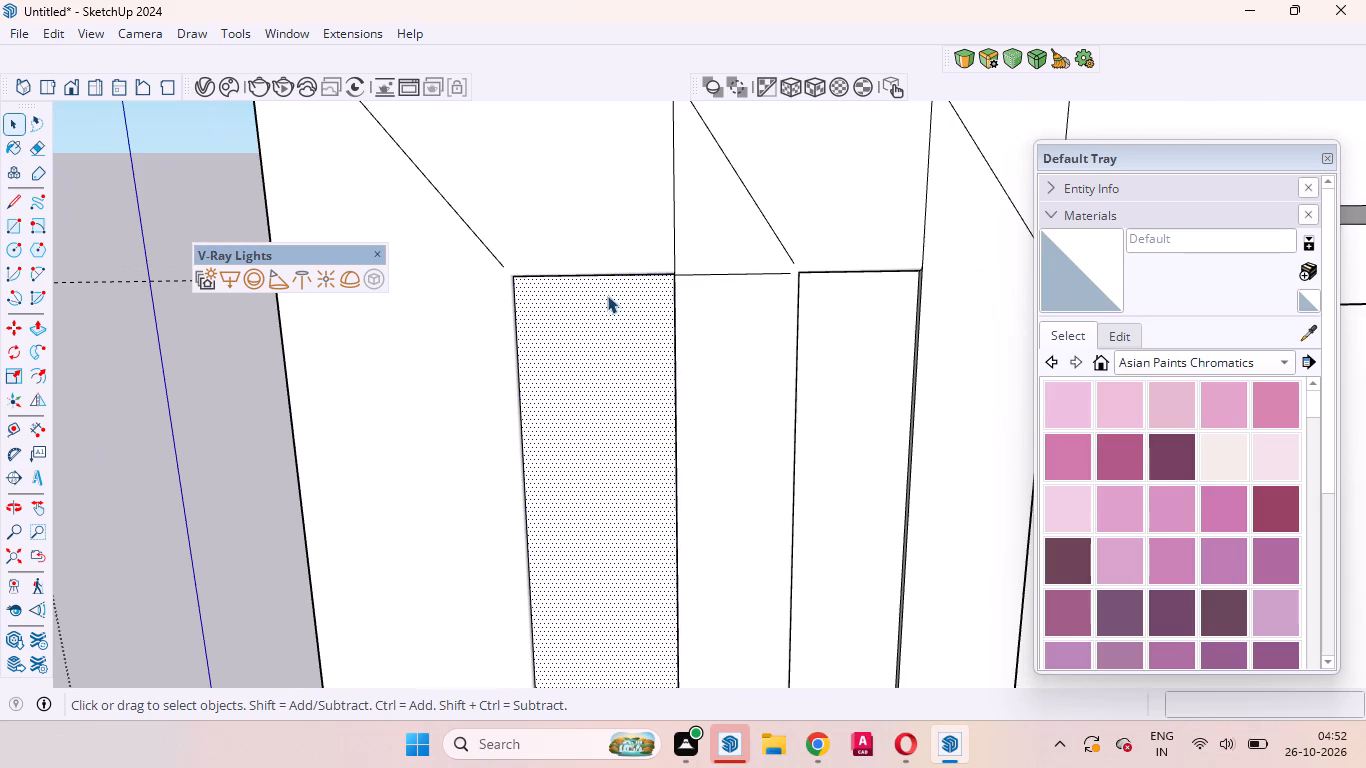
{"action": "left_click", "coordinate": [481, 241]}
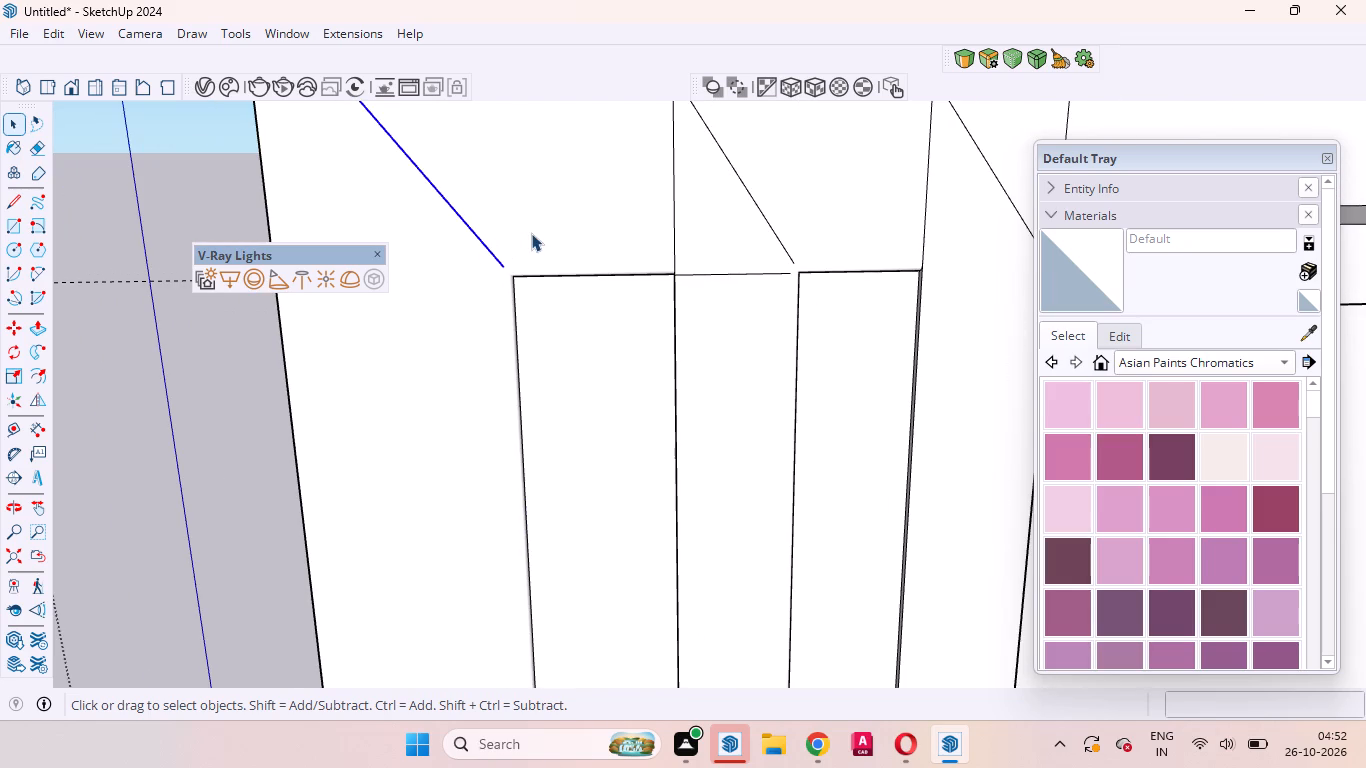
{"action": "scroll", "coordinate": [534, 234], "scroll_direction": "down", "scroll_amount": 8}
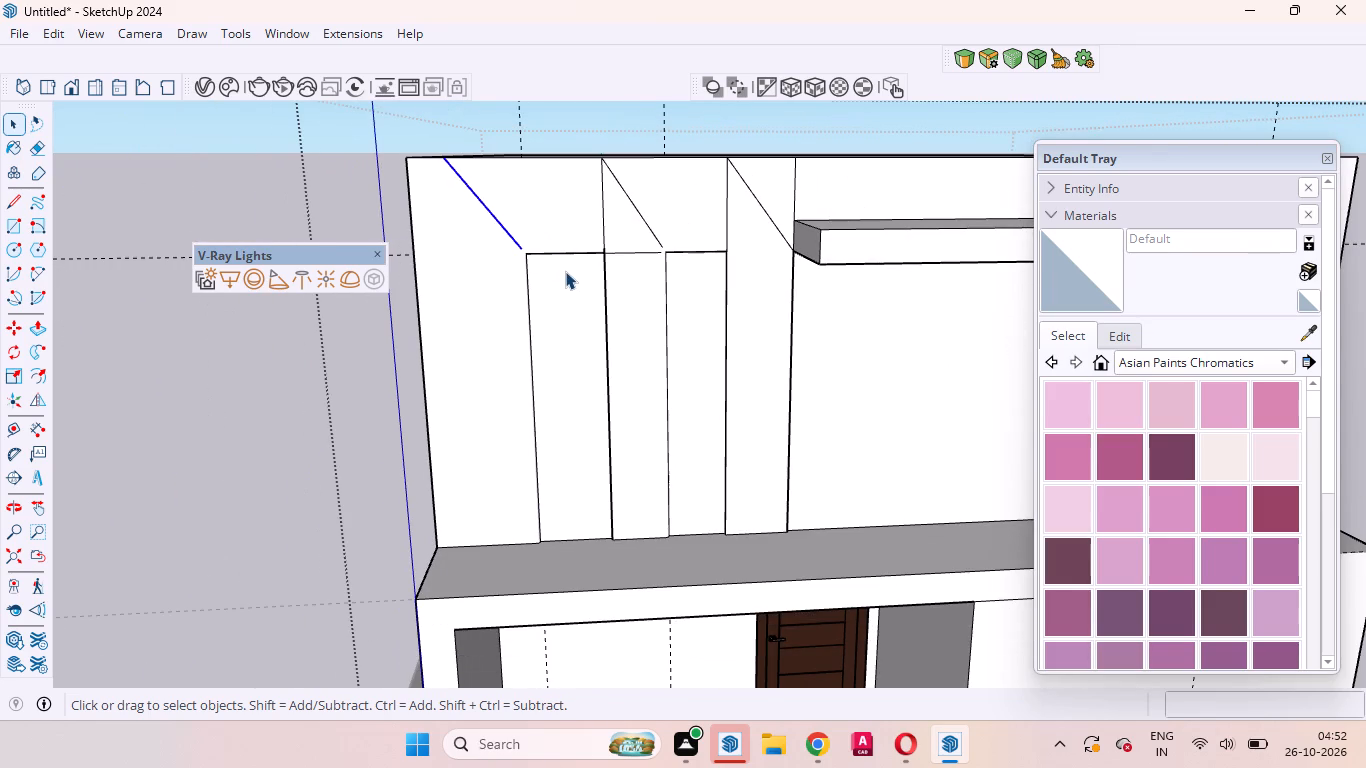
{"action": "key", "text": "Delete"}
Delete the diagonal line above the strip between the two recessed panels and the vertical line above the corner-side panel's inner edge.
{"action": "left_click", "coordinate": [642, 218]}
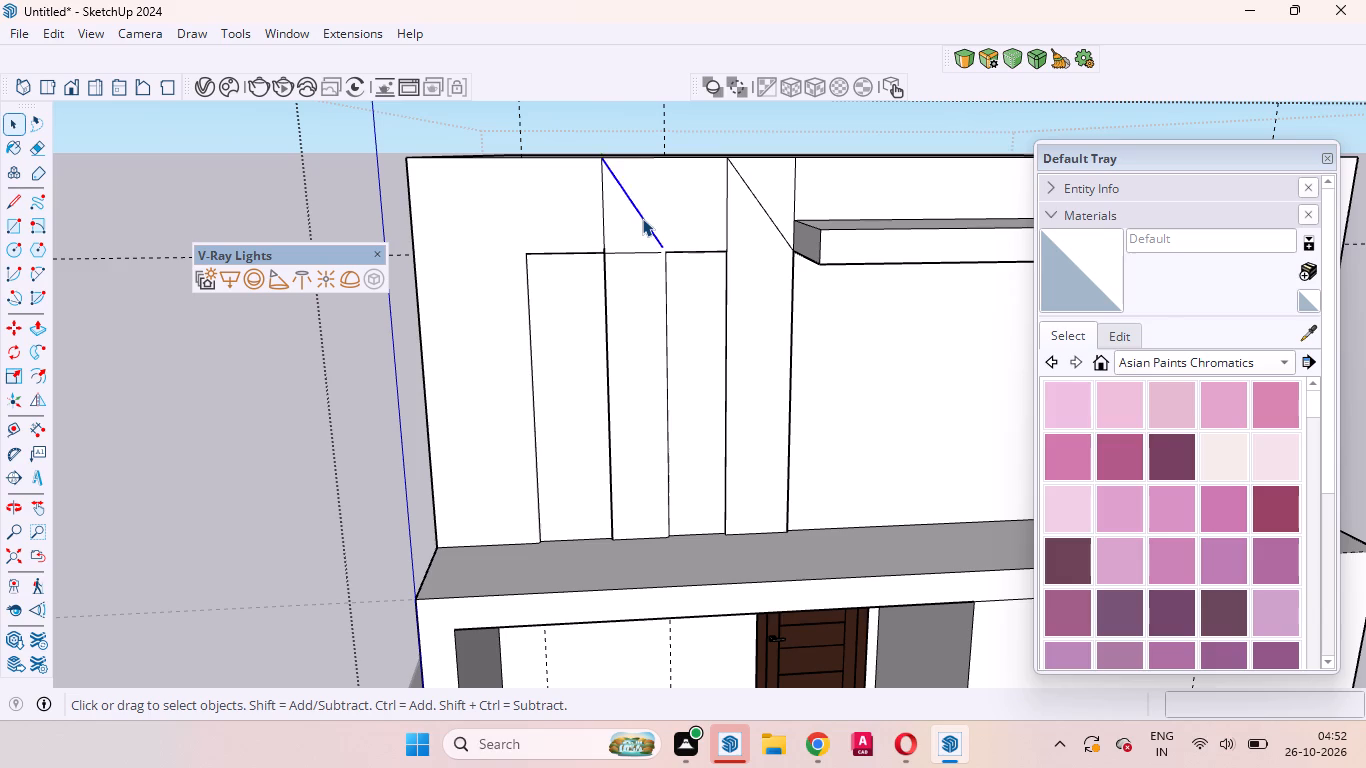
{"action": "key", "text": "Delete"}
{"action": "scroll", "coordinate": [689, 394], "scroll_direction": "up", "scroll_amount": 11}
{"action": "middle_click_drag", "start_coordinate": [662, 523], "coordinate": [341, 341]}
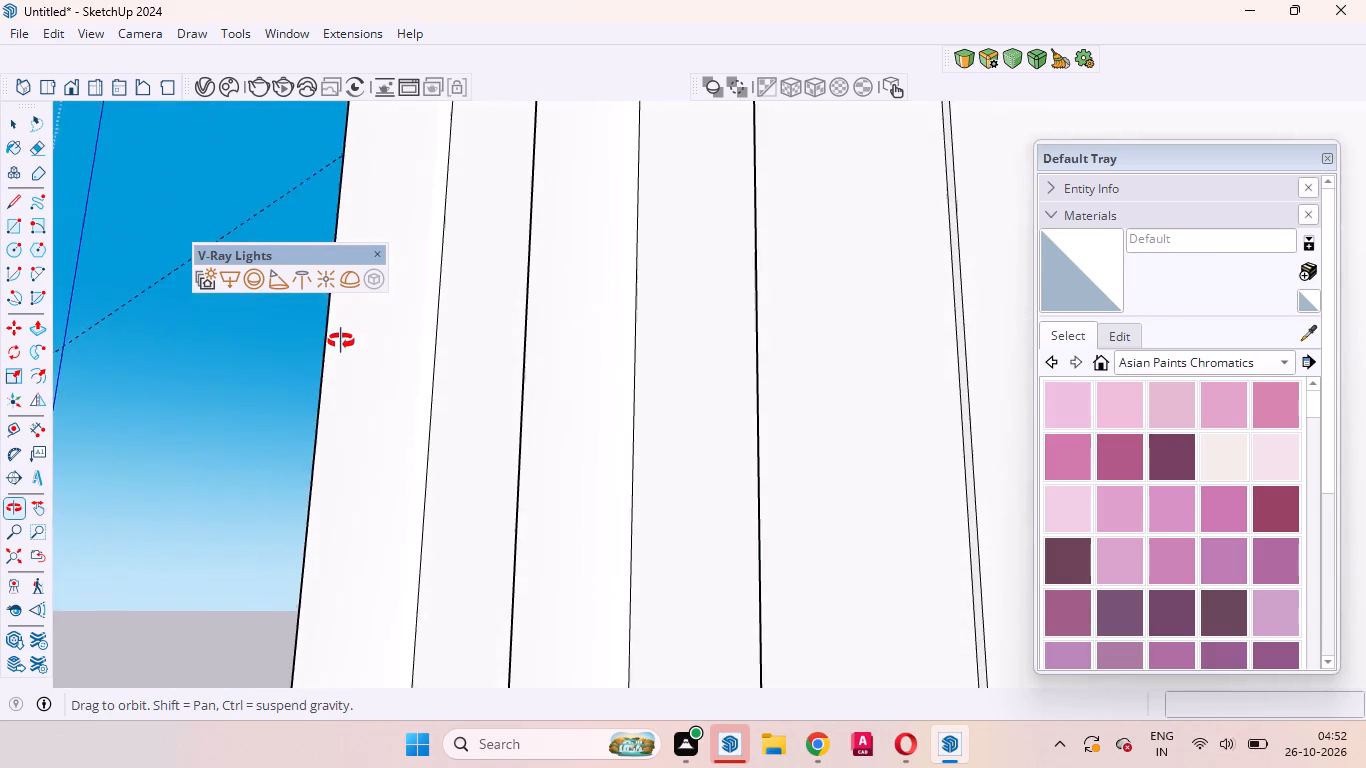
{"action": "middle_click_drag", "start_coordinate": [341, 341], "coordinate": [219, 474]}
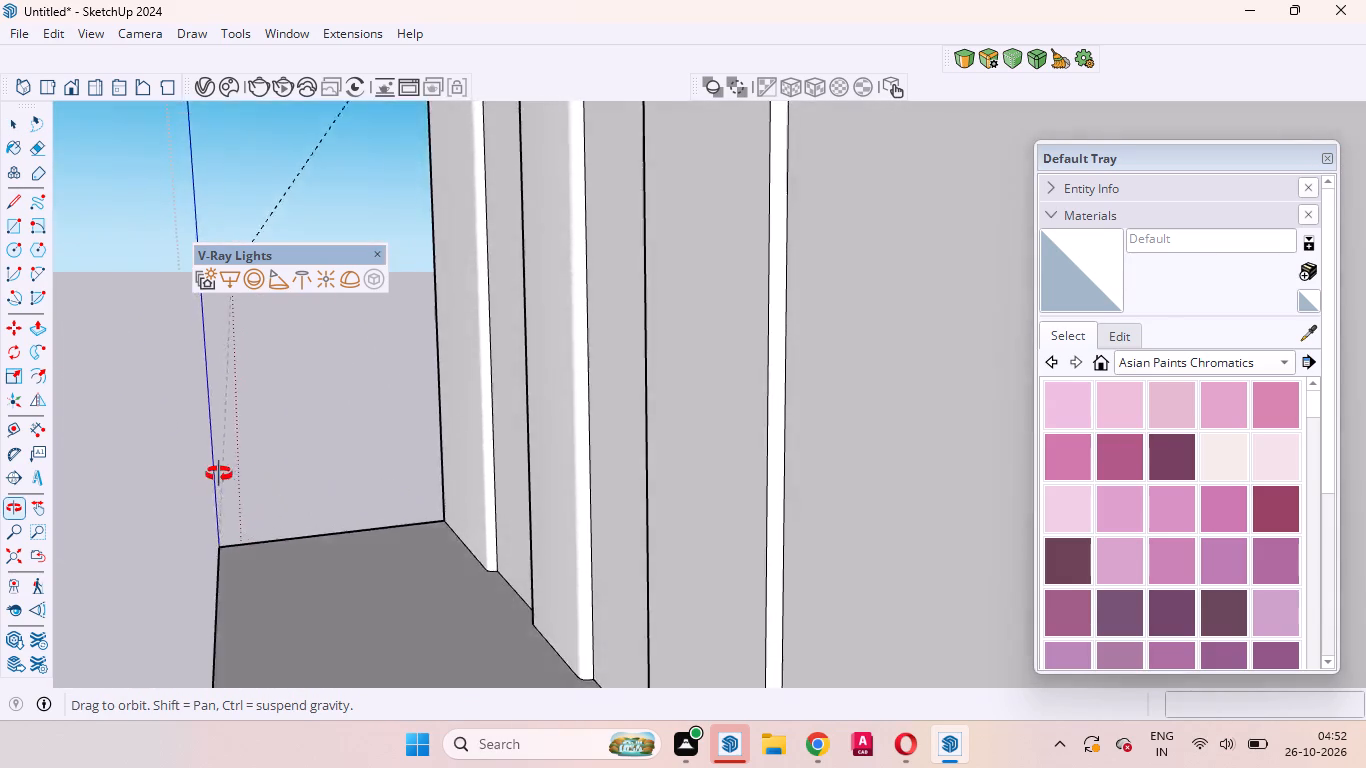
{"action": "middle_click_drag", "start_coordinate": [219, 474], "coordinate": [467, 505]}
{"action": "scroll", "coordinate": [561, 479], "scroll_direction": "down", "scroll_amount": 18}
{"action": "middle_click_drag", "start_coordinate": [603, 444], "coordinate": [649, 442]}
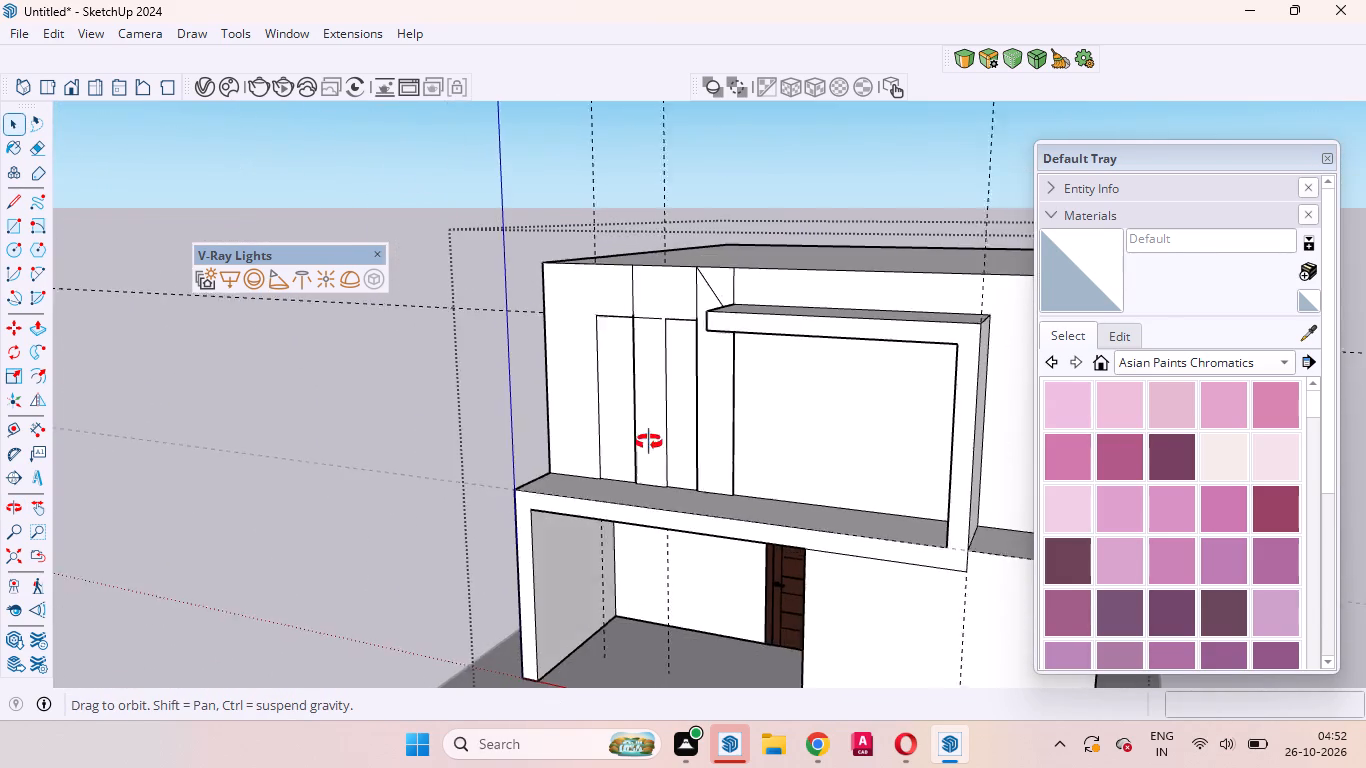
{"action": "middle_click_drag", "start_coordinate": [649, 442], "coordinate": [722, 418]}
{"action": "scroll", "coordinate": [722, 418], "scroll_direction": "up", "scroll_amount": 1}
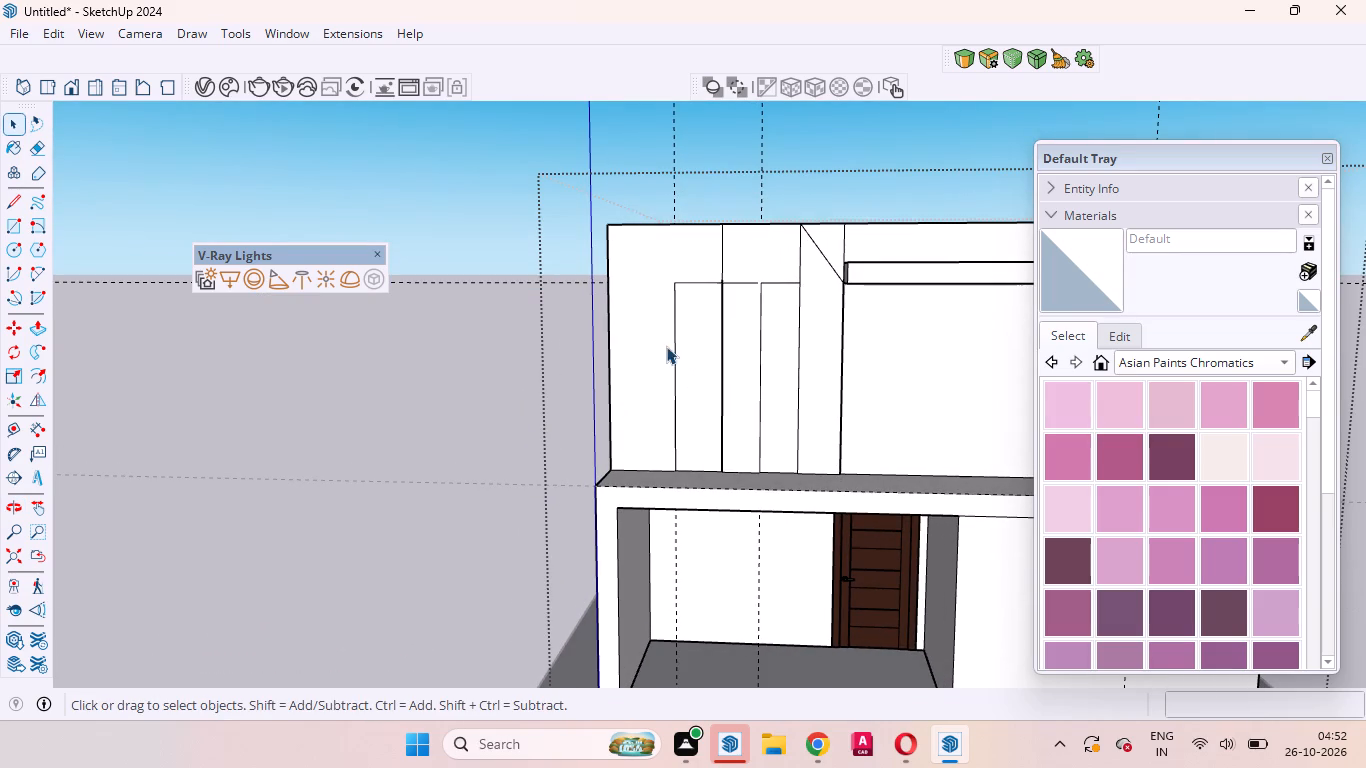
{"action": "scroll", "coordinate": [710, 271], "scroll_direction": "up", "scroll_amount": 4}
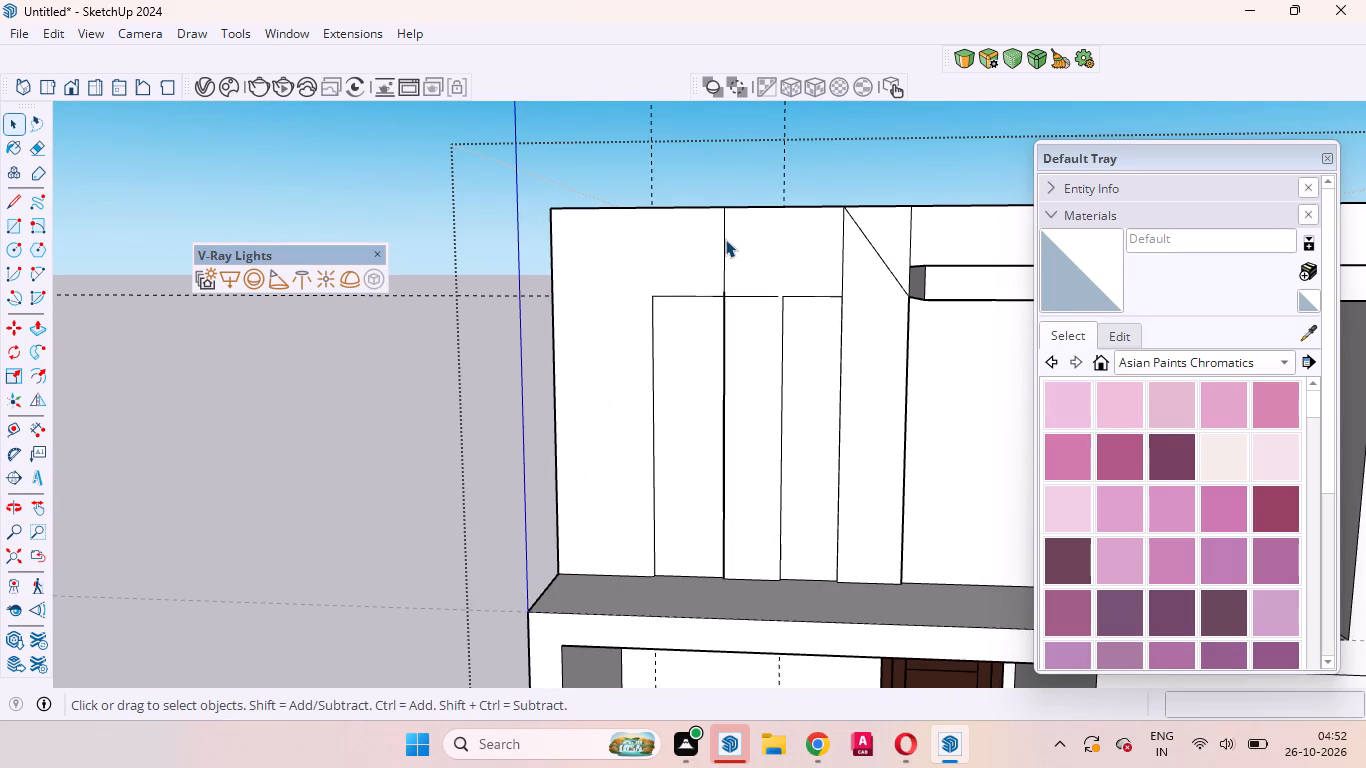
{"action": "left_click", "coordinate": [725, 239]}
{"action": "key", "text": "Delete"}
Delete the leftover horizontal line across the strip between the tops of the two recessed panels.
{"action": "scroll", "coordinate": [784, 287], "scroll_direction": "up", "scroll_amount": 16}
{"action": "left_click", "coordinate": [753, 213]}
{"action": "scroll", "coordinate": [732, 270], "scroll_direction": "up", "scroll_amount": 2}
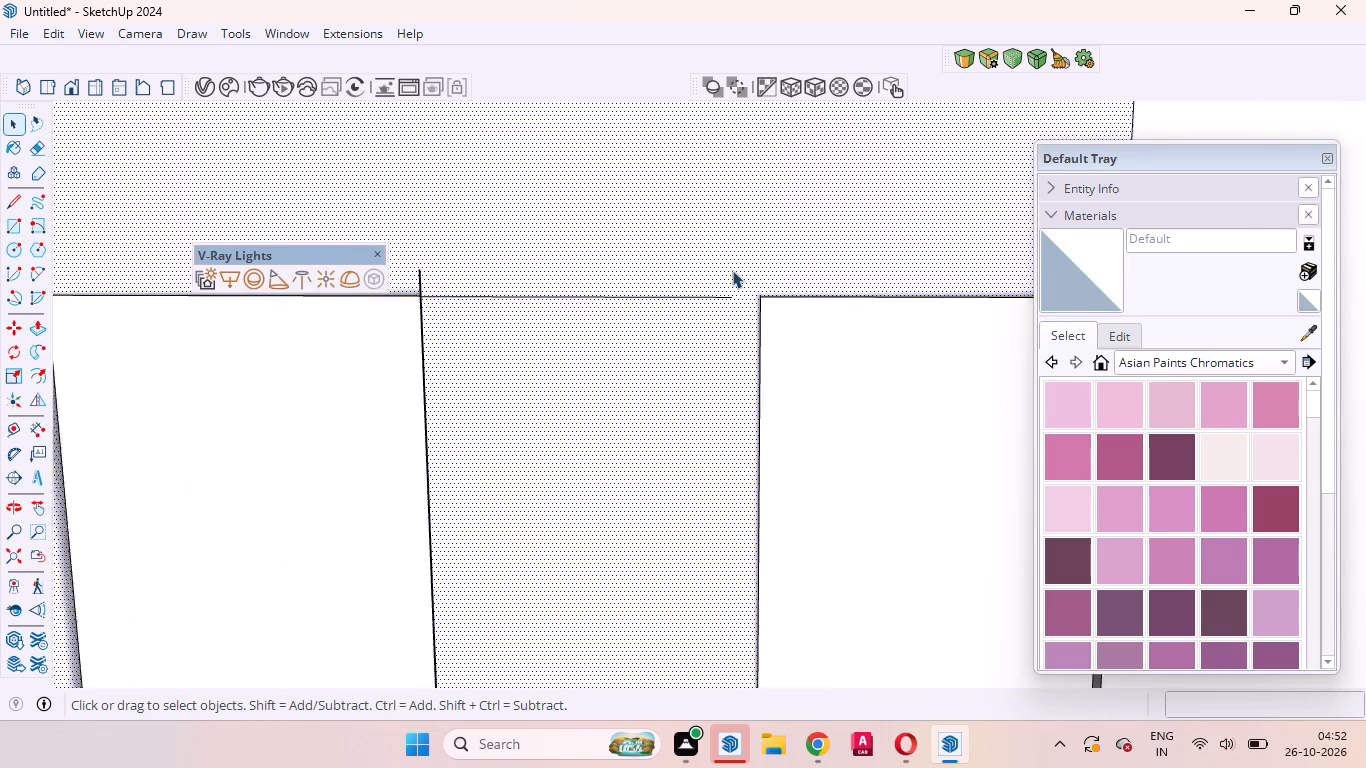
{"action": "scroll", "coordinate": [732, 270], "scroll_direction": "up", "scroll_amount": 9}
{"action": "middle_click_drag", "start_coordinate": [733, 320], "coordinate": [615, 260]}
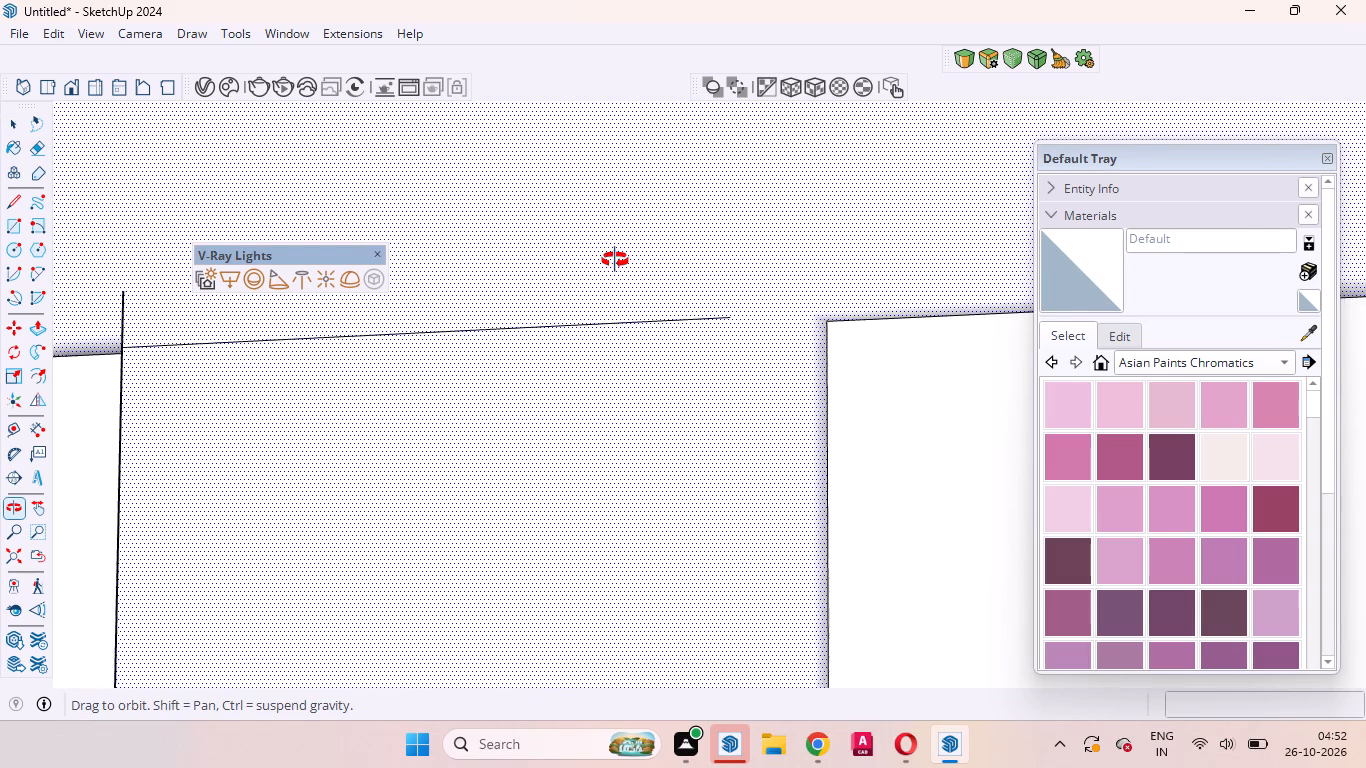
{"action": "middle_click_drag", "start_coordinate": [615, 260], "coordinate": [541, 322]}
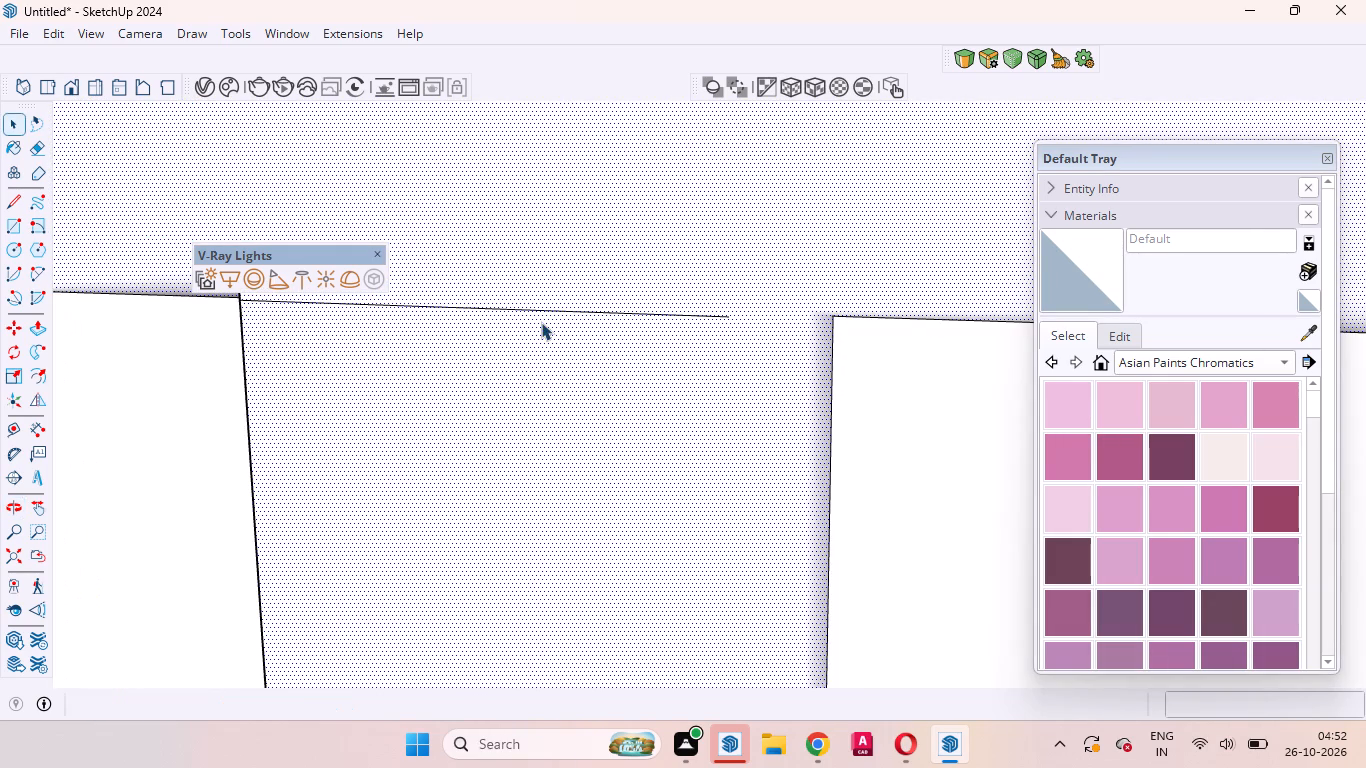
{"action": "left_click", "coordinate": [538, 307]}
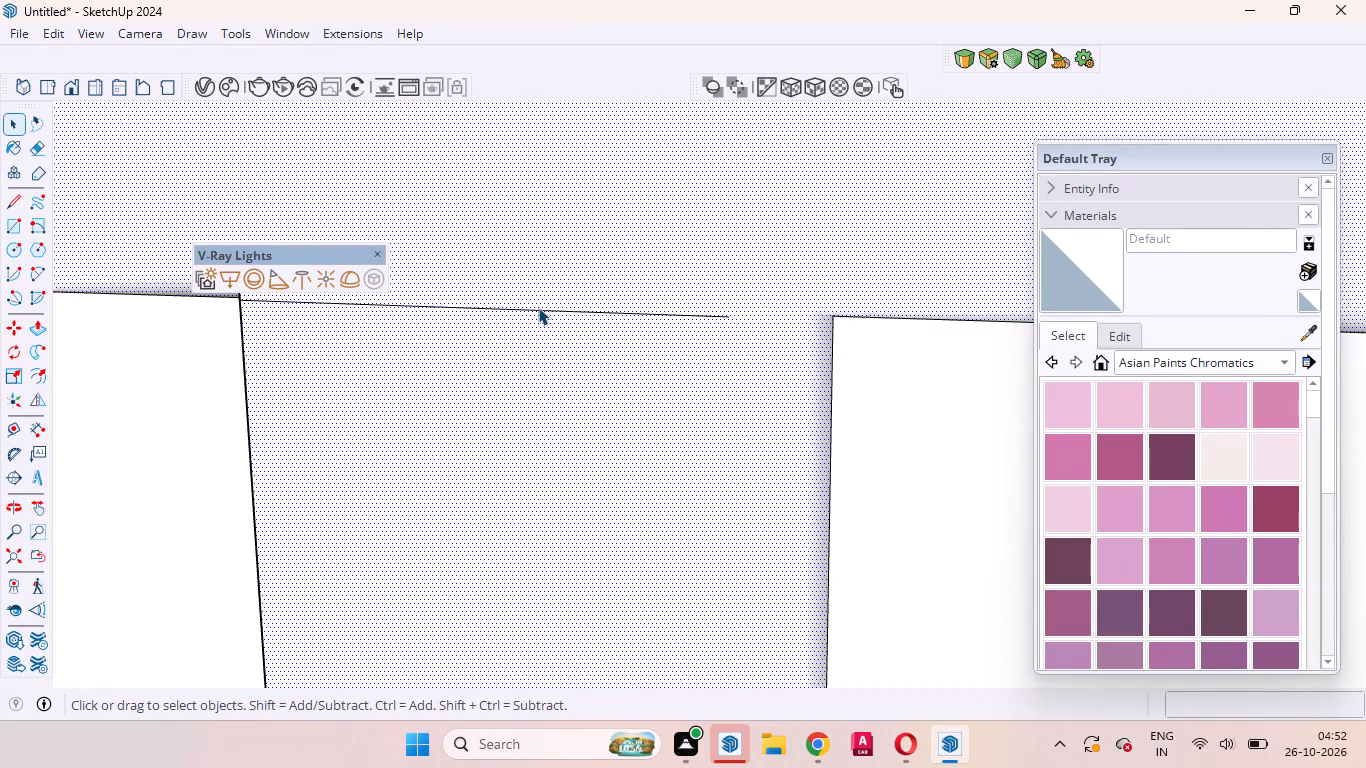
{"action": "left_click", "coordinate": [540, 308]}
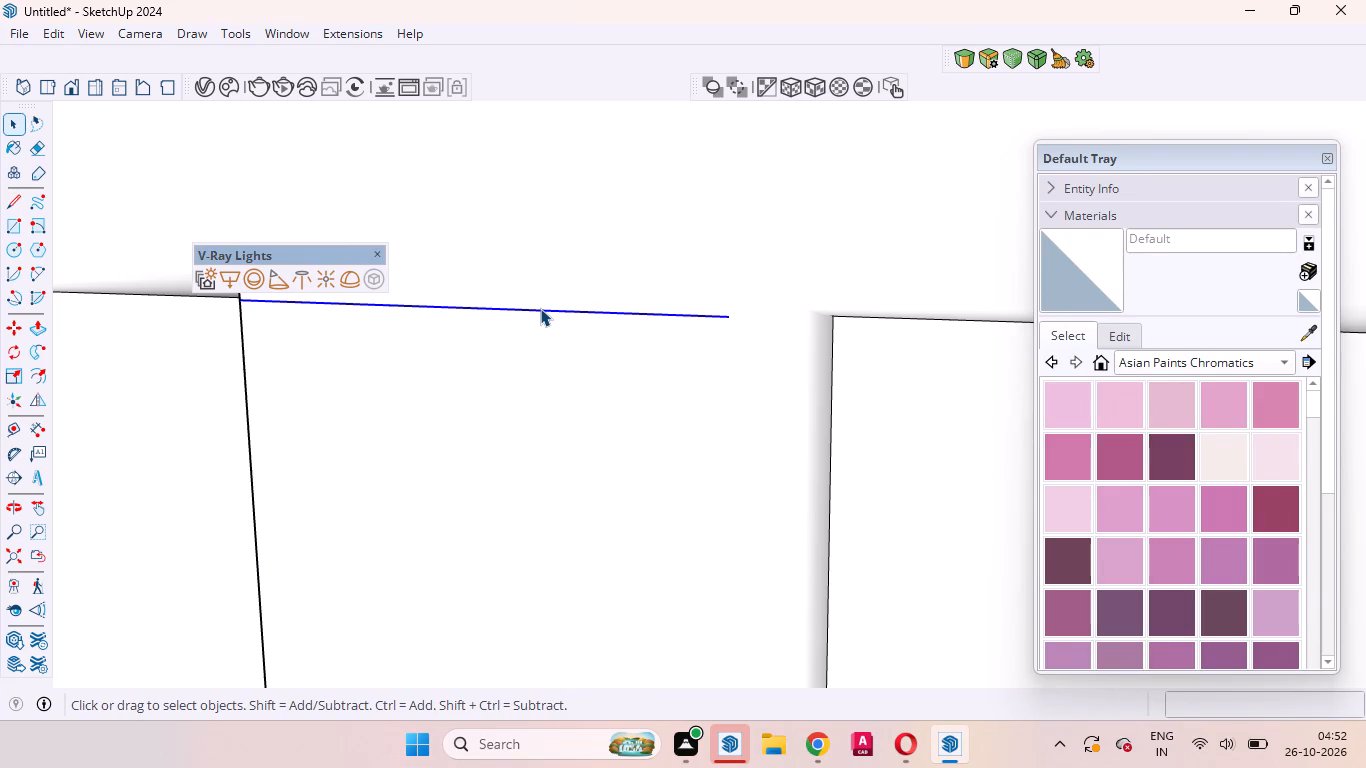
{"action": "key", "text": "Delete"}
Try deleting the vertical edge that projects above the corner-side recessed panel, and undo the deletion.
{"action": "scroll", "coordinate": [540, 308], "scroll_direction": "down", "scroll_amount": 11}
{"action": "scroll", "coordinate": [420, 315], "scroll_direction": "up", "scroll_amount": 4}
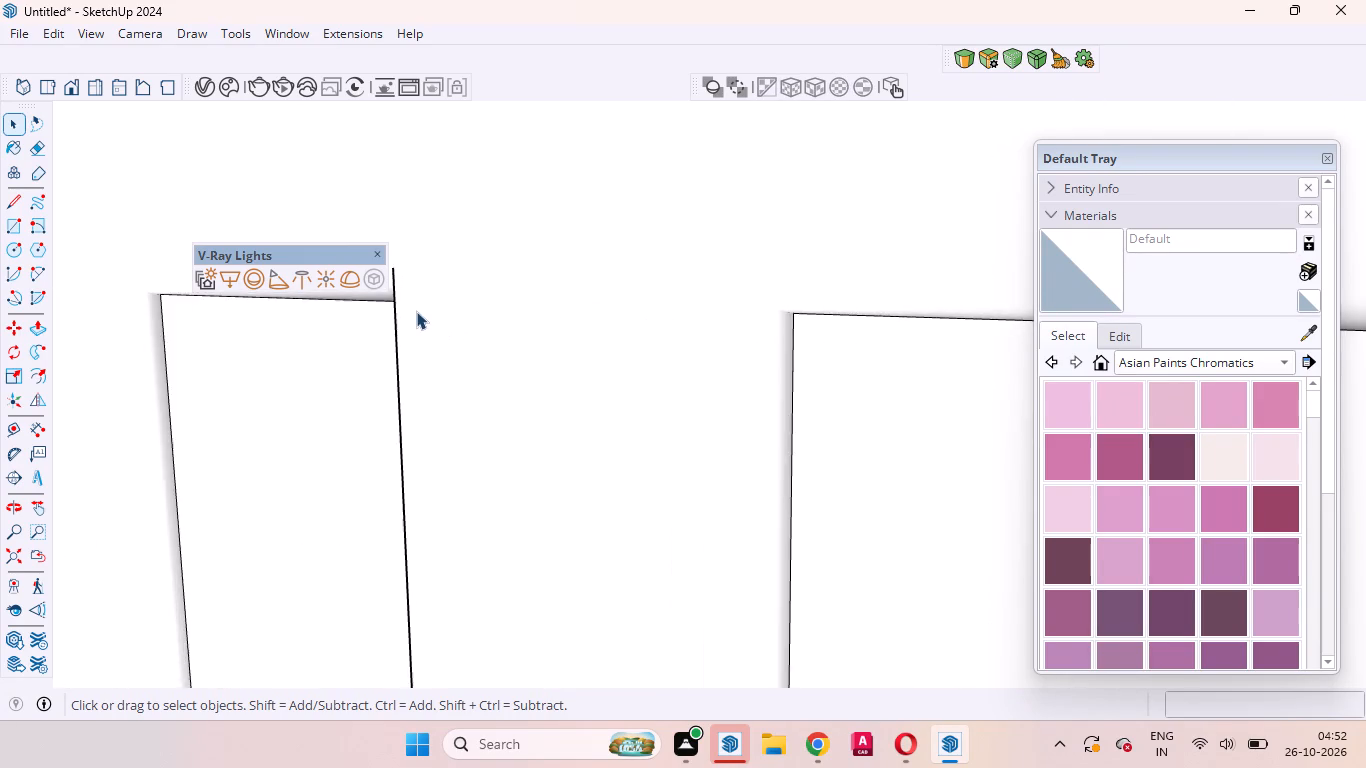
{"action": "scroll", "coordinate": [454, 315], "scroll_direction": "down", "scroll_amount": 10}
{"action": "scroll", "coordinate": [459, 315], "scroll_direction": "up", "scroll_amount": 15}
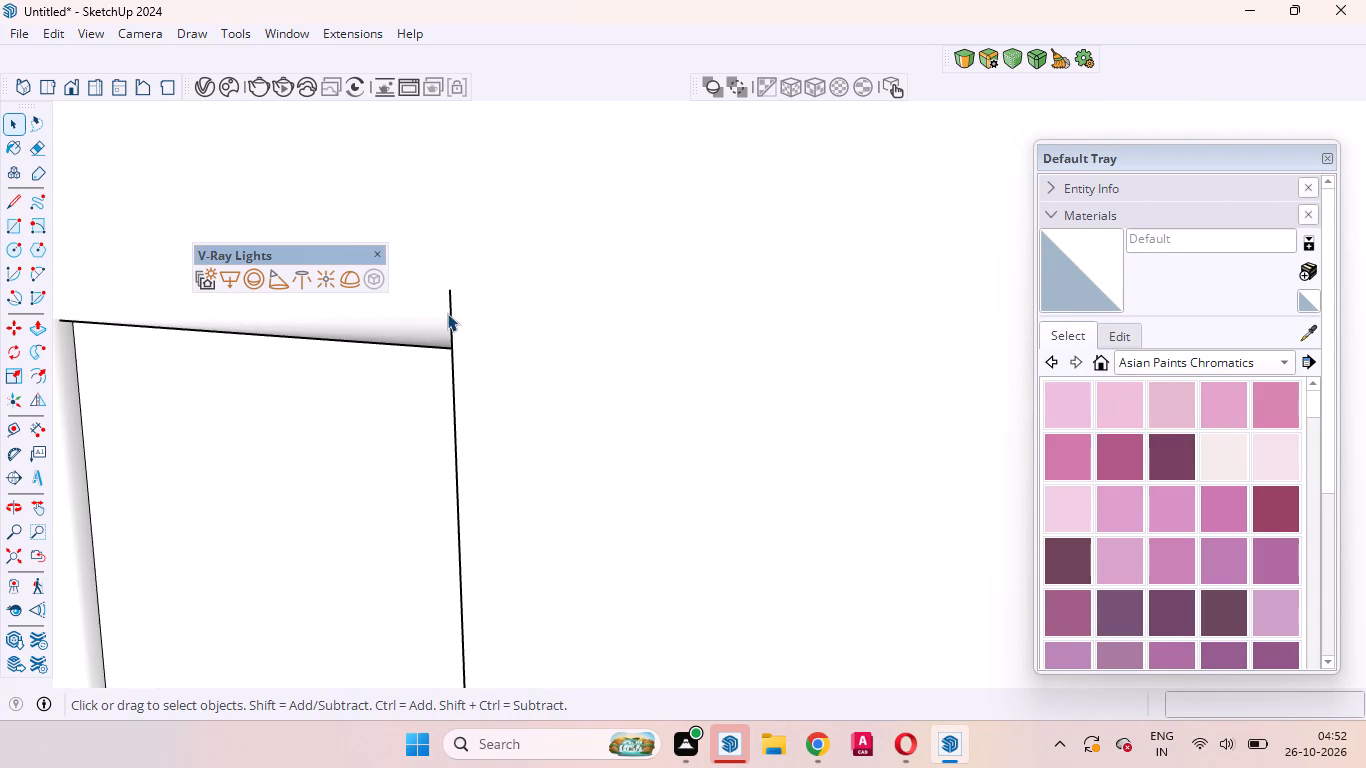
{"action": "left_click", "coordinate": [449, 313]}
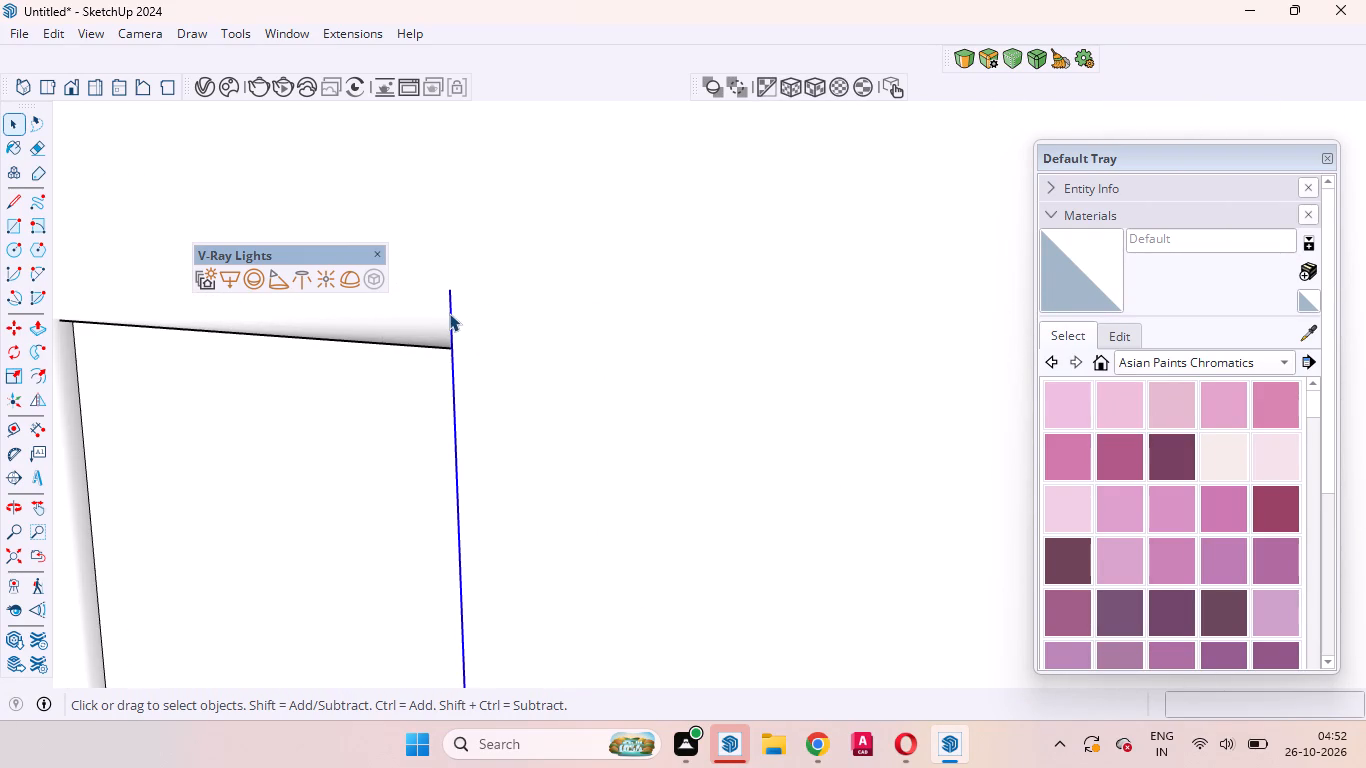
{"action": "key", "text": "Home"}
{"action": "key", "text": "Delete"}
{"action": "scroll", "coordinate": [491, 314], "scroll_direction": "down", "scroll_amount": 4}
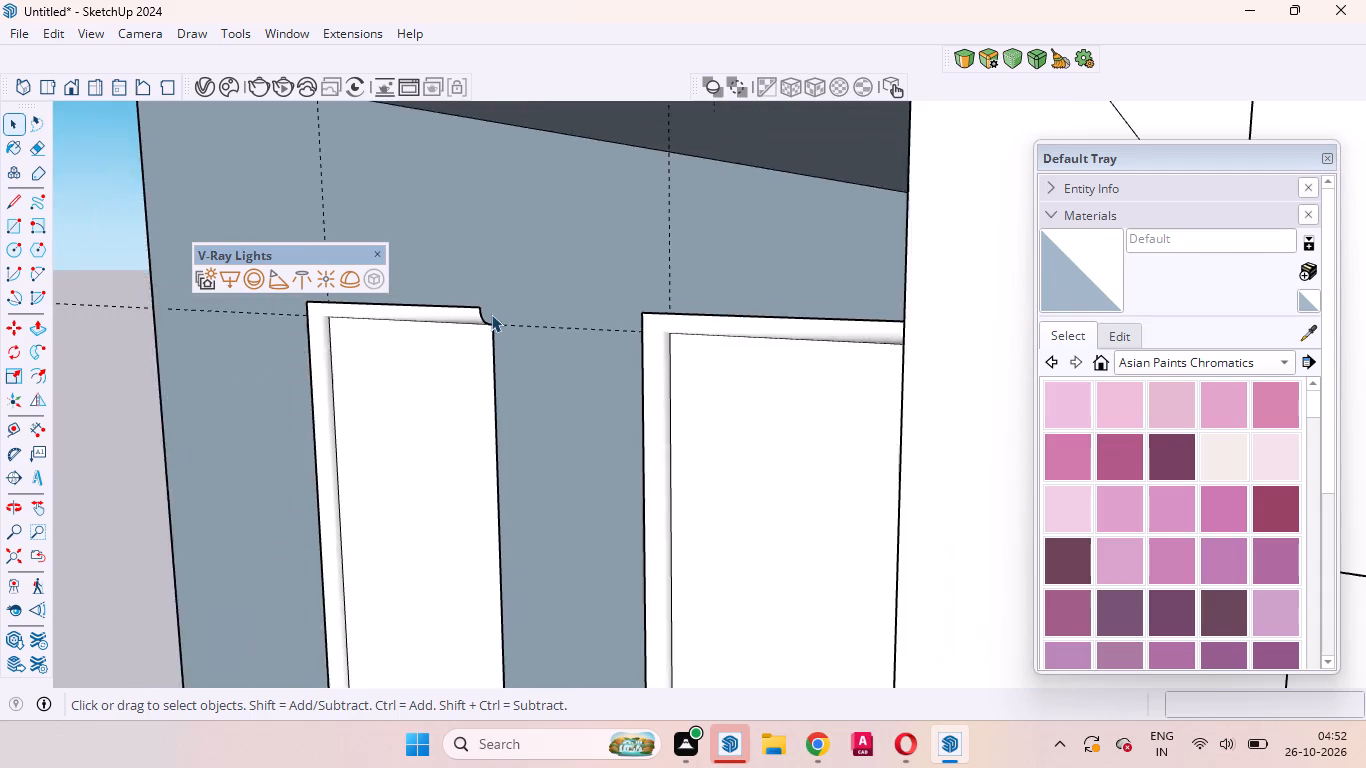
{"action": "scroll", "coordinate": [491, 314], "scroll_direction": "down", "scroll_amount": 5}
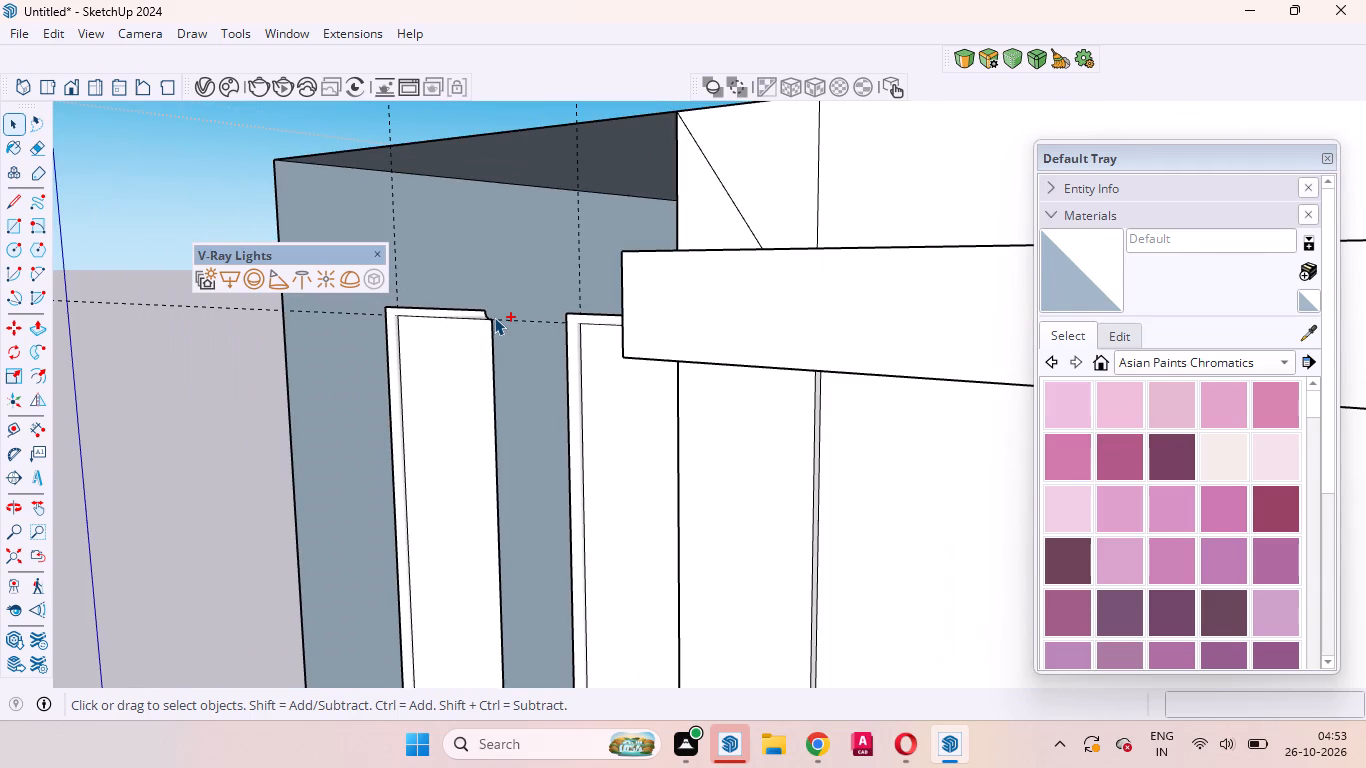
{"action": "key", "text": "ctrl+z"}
Bevel the vertical edges of both recessed panels farthest from the building's corner with about 1 13/16" offset and 6 segments.
{"action": "scroll", "coordinate": [515, 339], "scroll_direction": "down", "scroll_amount": 5}
{"action": "scroll", "coordinate": [504, 348], "scroll_direction": "up", "scroll_amount": 1}
{"action": "middle_click_drag", "start_coordinate": [520, 350], "coordinate": [647, 347]}
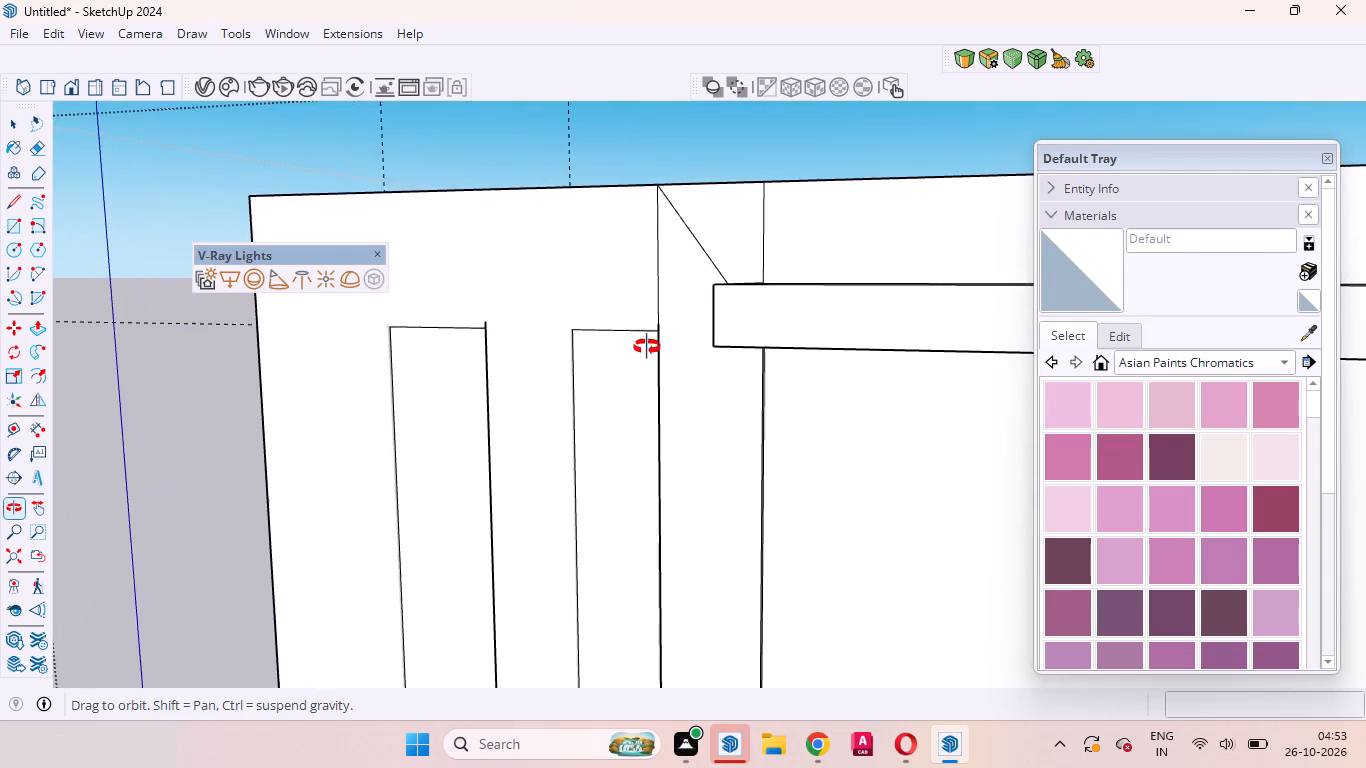
{"action": "middle_click_drag", "start_coordinate": [647, 347], "coordinate": [993, 353]}
{"action": "scroll", "coordinate": [614, 414], "scroll_direction": "up", "scroll_amount": 2}
{"action": "scroll", "coordinate": [645, 332], "scroll_direction": "down", "scroll_amount": 2}
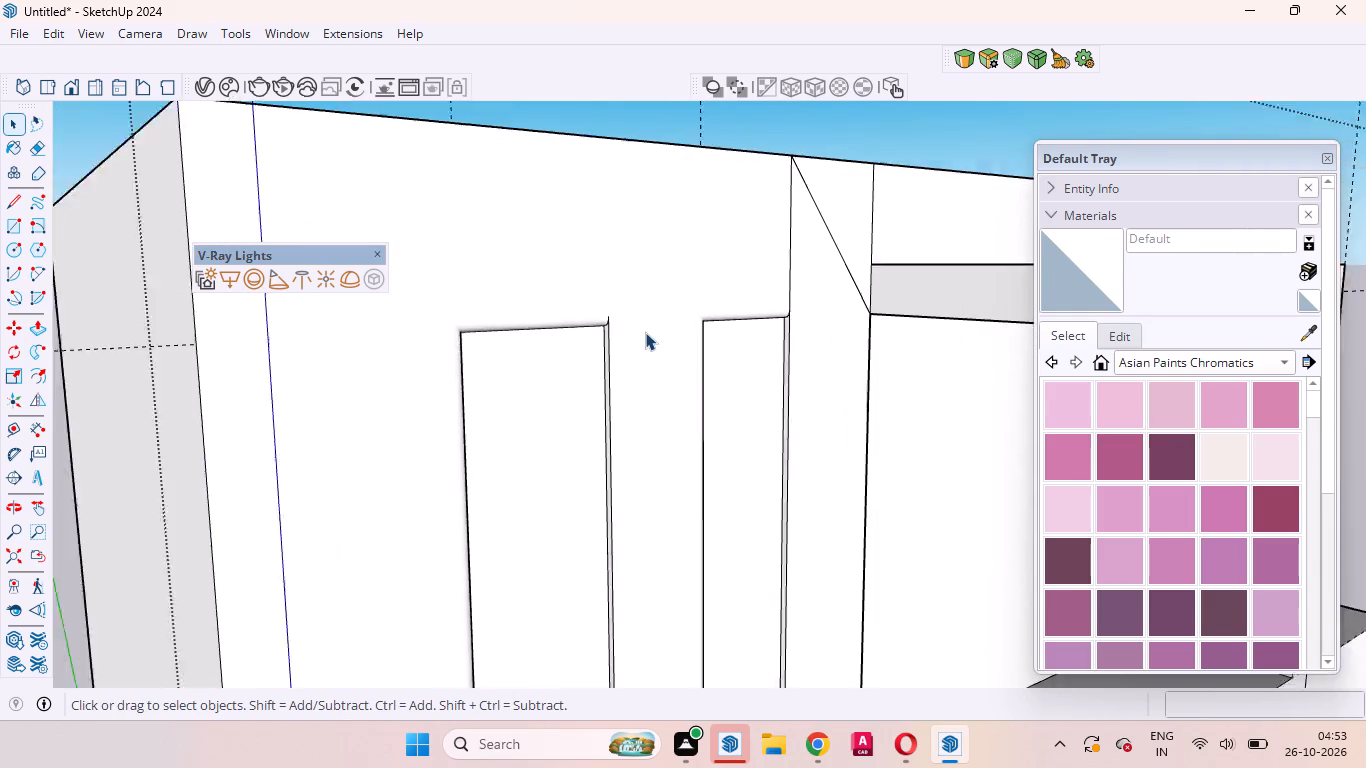
{"action": "scroll", "coordinate": [645, 332], "scroll_direction": "down", "scroll_amount": 8}
{"action": "scroll", "coordinate": [618, 428], "scroll_direction": "up", "scroll_amount": 10}
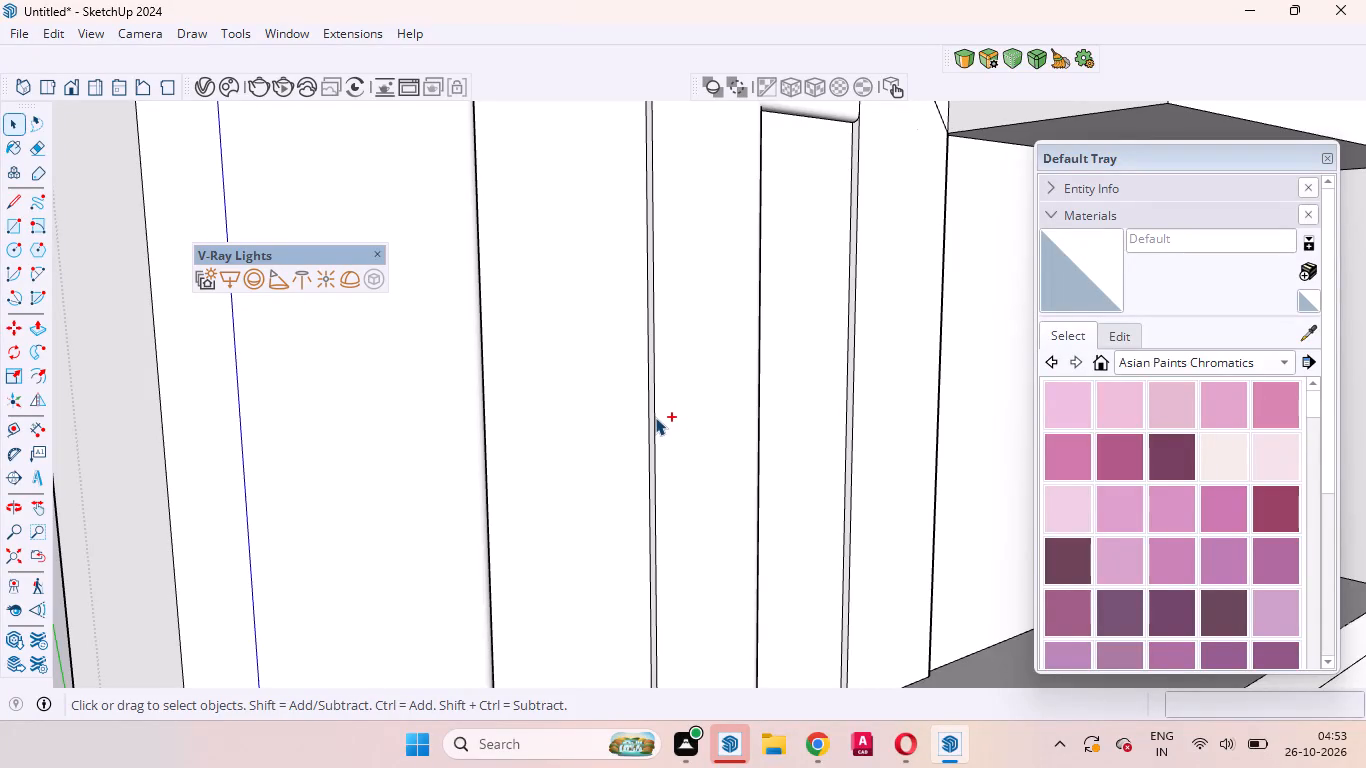
{"action": "left_click", "coordinate": [653, 436], "text": "ctrl"}
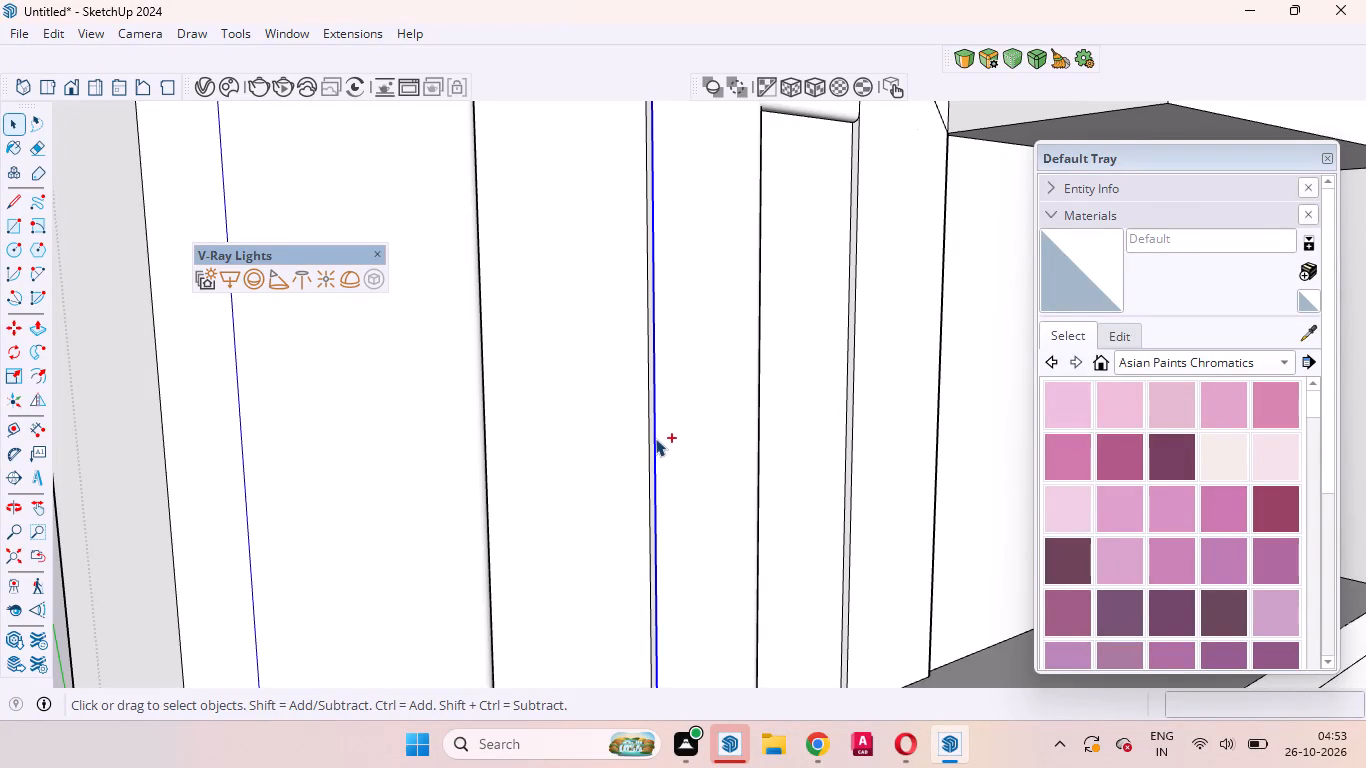
{"action": "left_click", "coordinate": [850, 432], "text": "ctrl"}
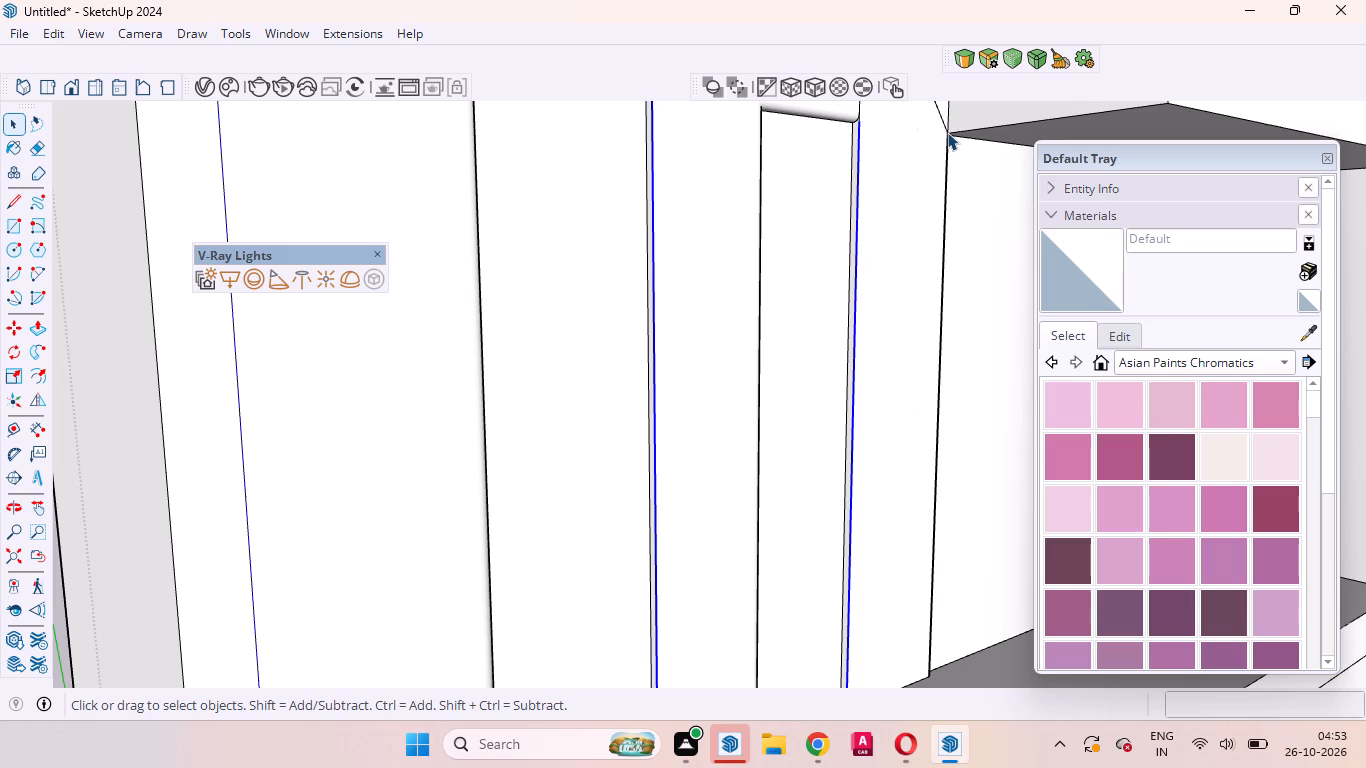
{"action": "left_click", "coordinate": [976, 66]}
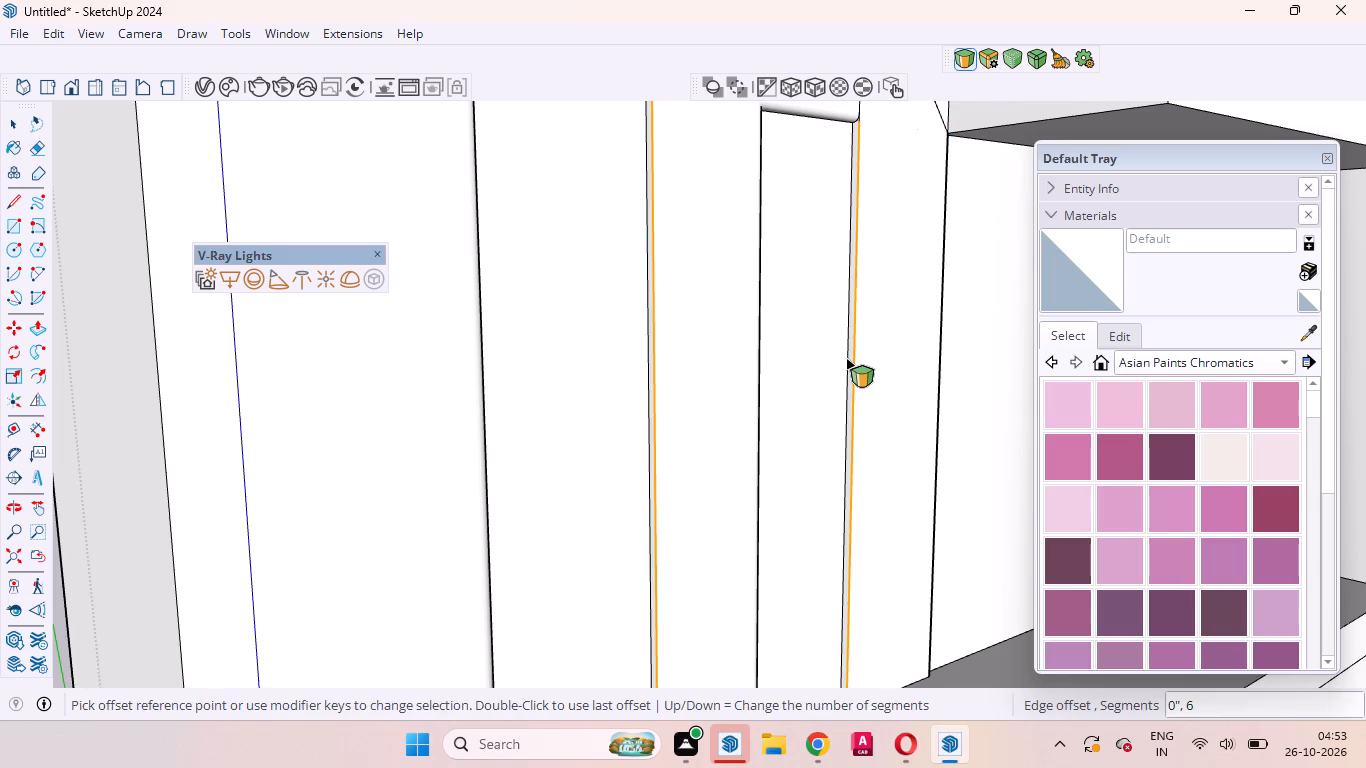
{"action": "scroll", "coordinate": [846, 358], "scroll_direction": "up", "scroll_amount": 11}
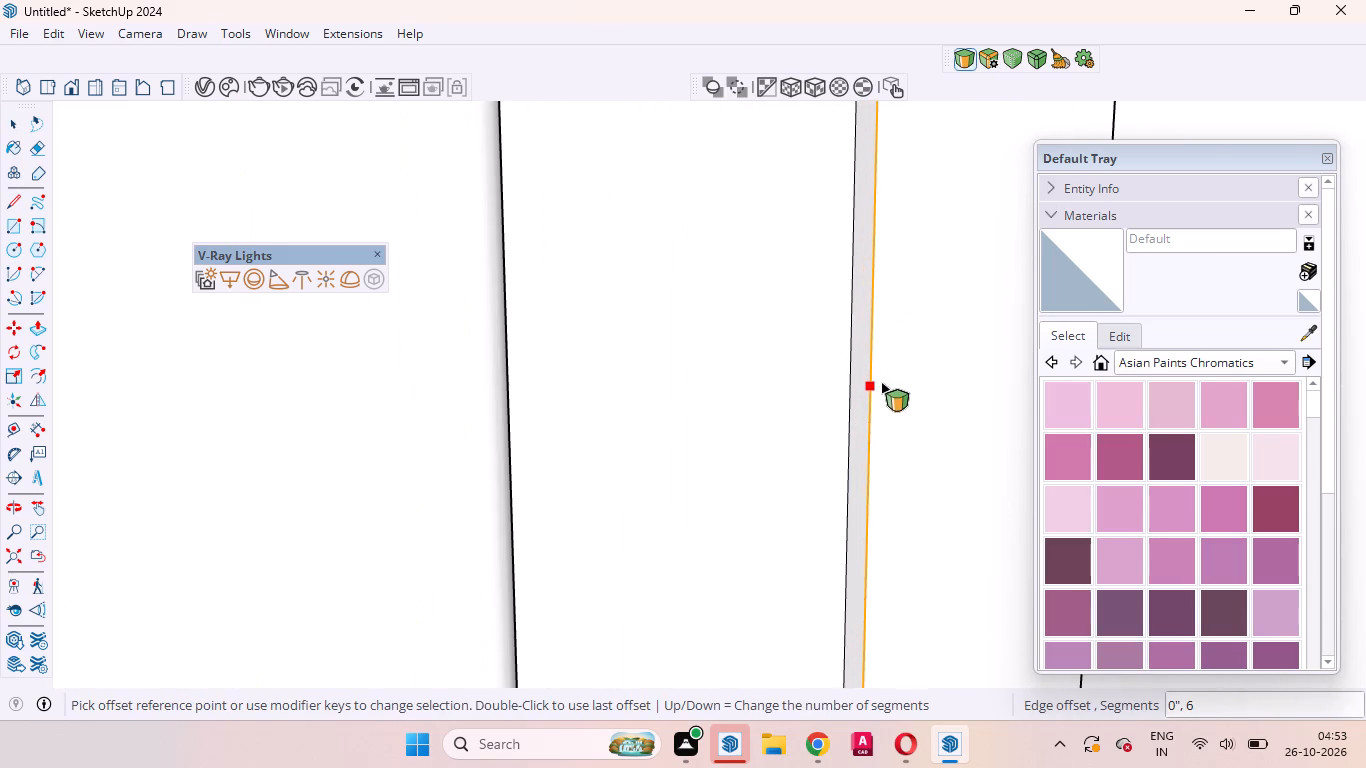
{"action": "left_click", "coordinate": [881, 382]}
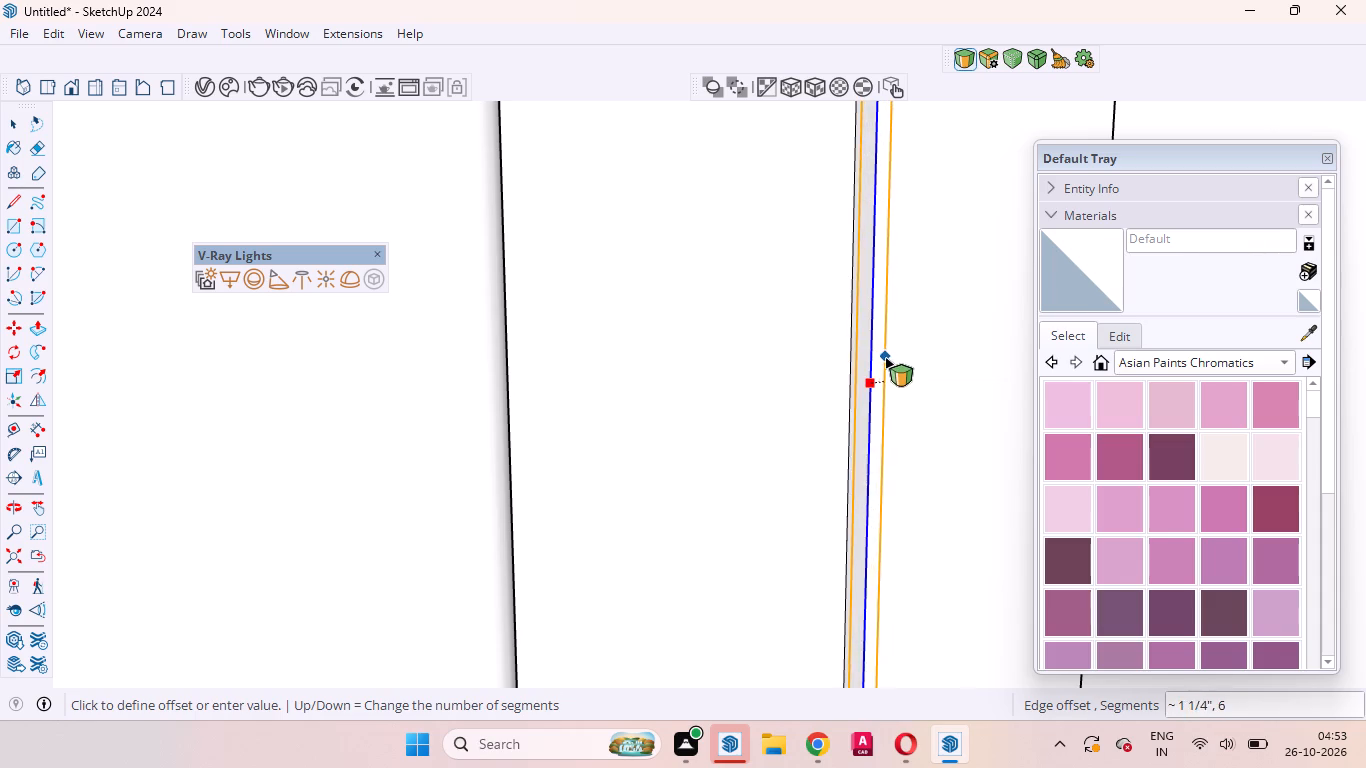
{"action": "left_click", "coordinate": [891, 358]}
{"action": "scroll", "coordinate": [798, 337], "scroll_direction": "down", "scroll_amount": 7}
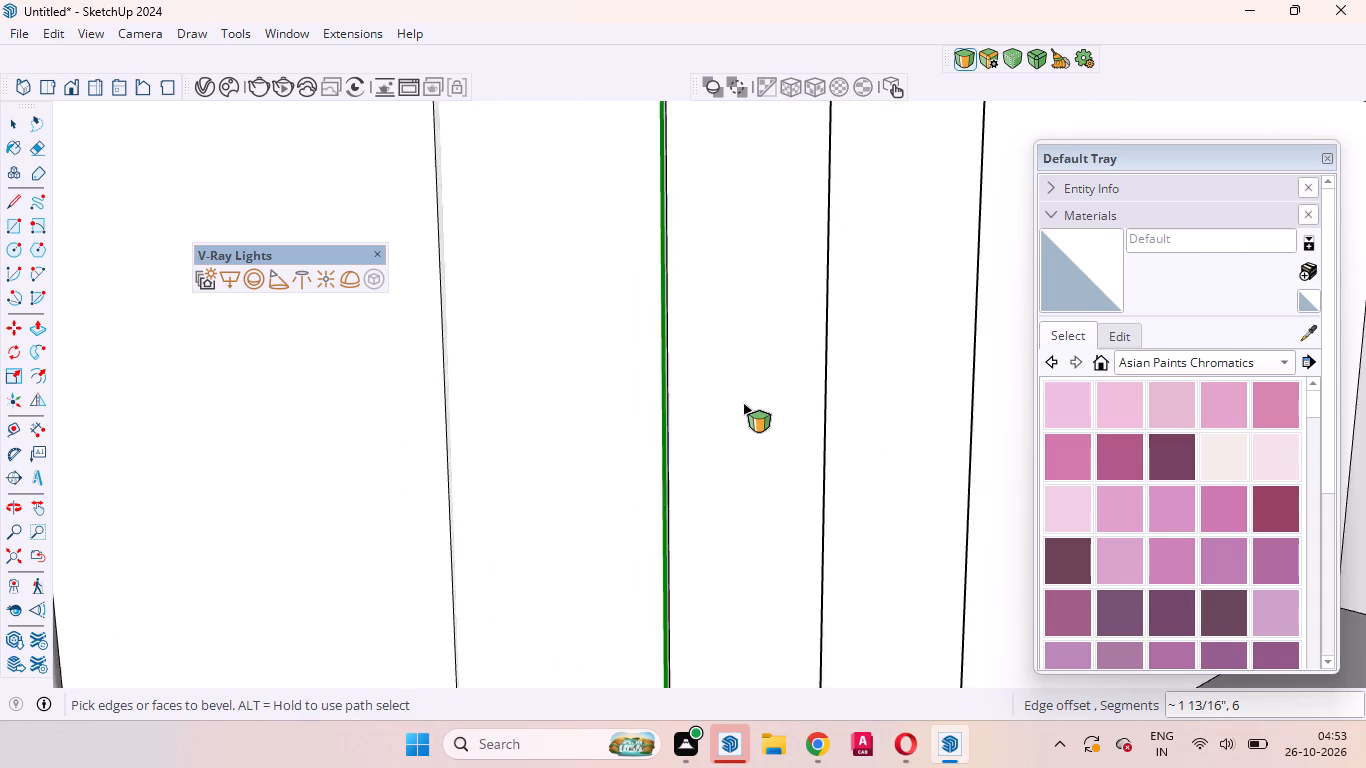
{"action": "scroll", "coordinate": [743, 403], "scroll_direction": "down", "scroll_amount": 12}
{"action": "key", "text": "space"}
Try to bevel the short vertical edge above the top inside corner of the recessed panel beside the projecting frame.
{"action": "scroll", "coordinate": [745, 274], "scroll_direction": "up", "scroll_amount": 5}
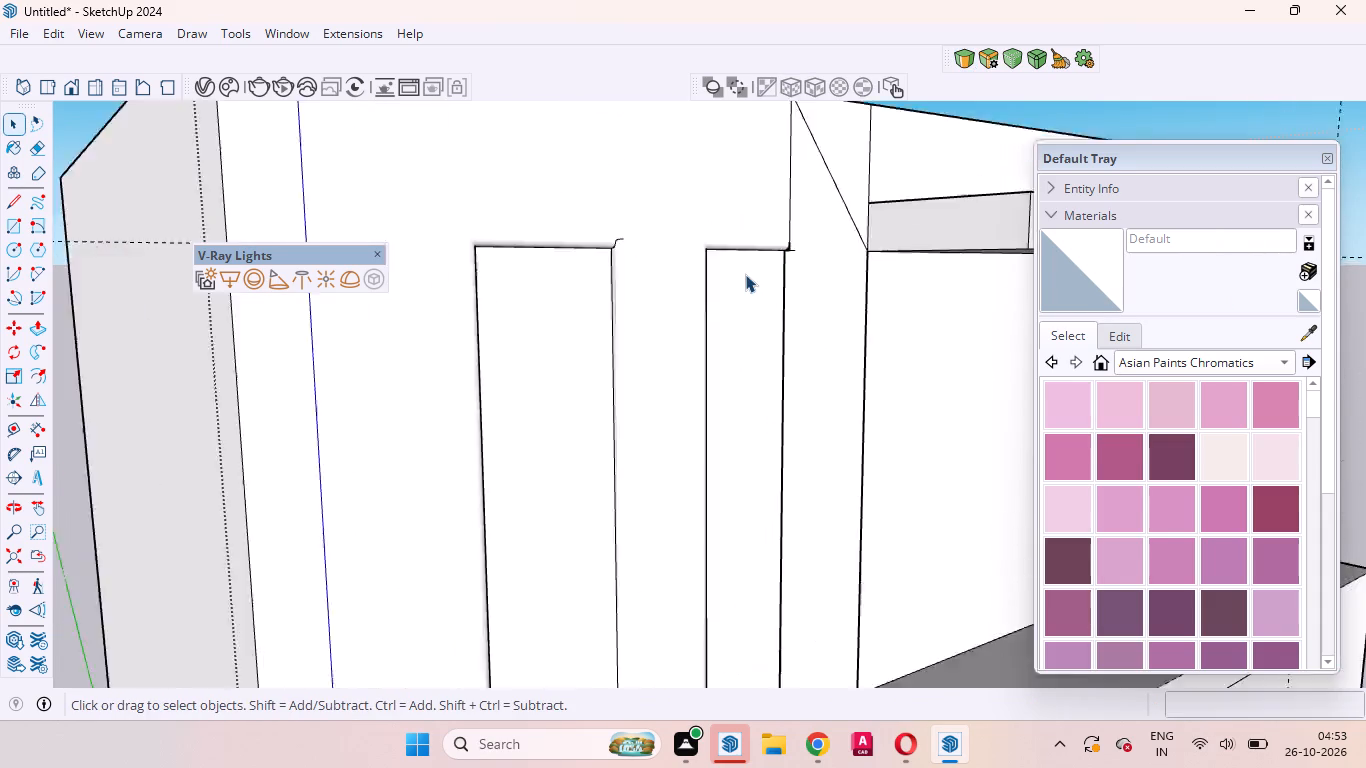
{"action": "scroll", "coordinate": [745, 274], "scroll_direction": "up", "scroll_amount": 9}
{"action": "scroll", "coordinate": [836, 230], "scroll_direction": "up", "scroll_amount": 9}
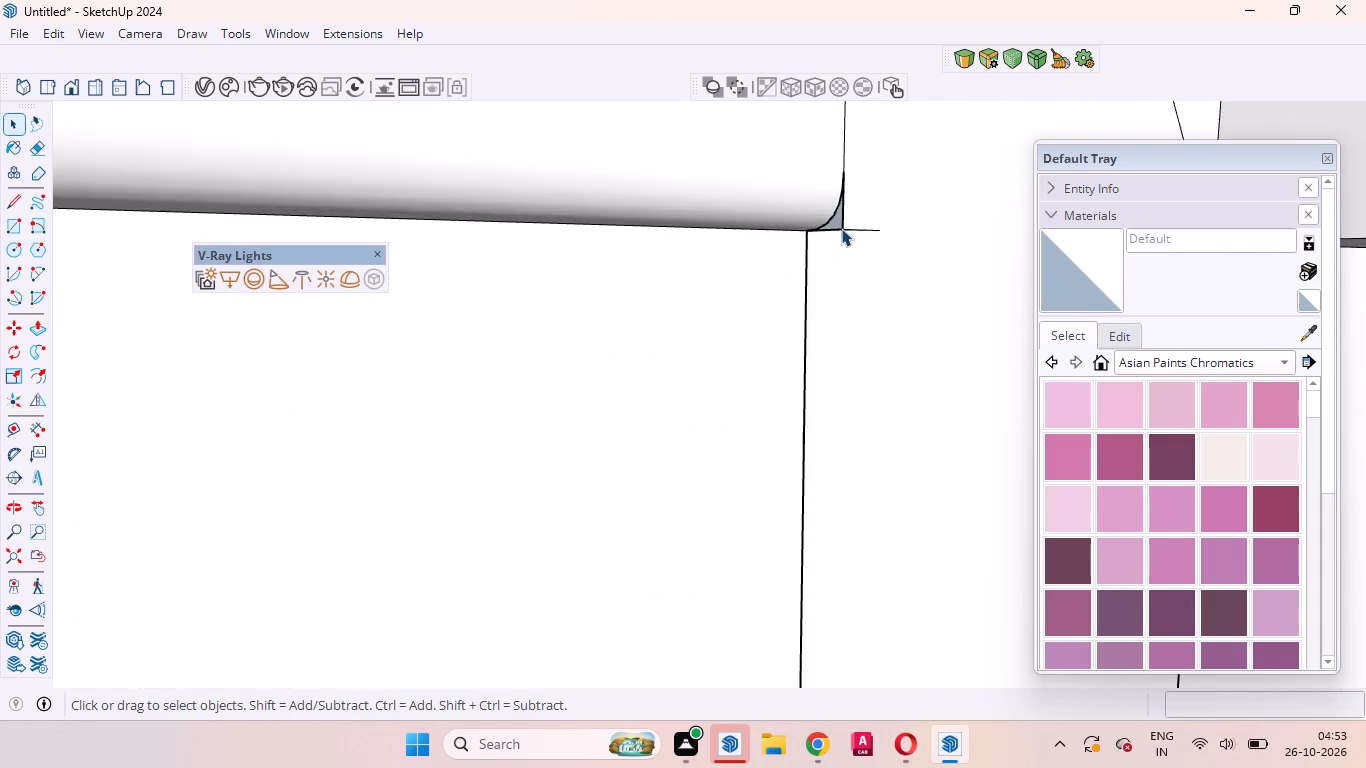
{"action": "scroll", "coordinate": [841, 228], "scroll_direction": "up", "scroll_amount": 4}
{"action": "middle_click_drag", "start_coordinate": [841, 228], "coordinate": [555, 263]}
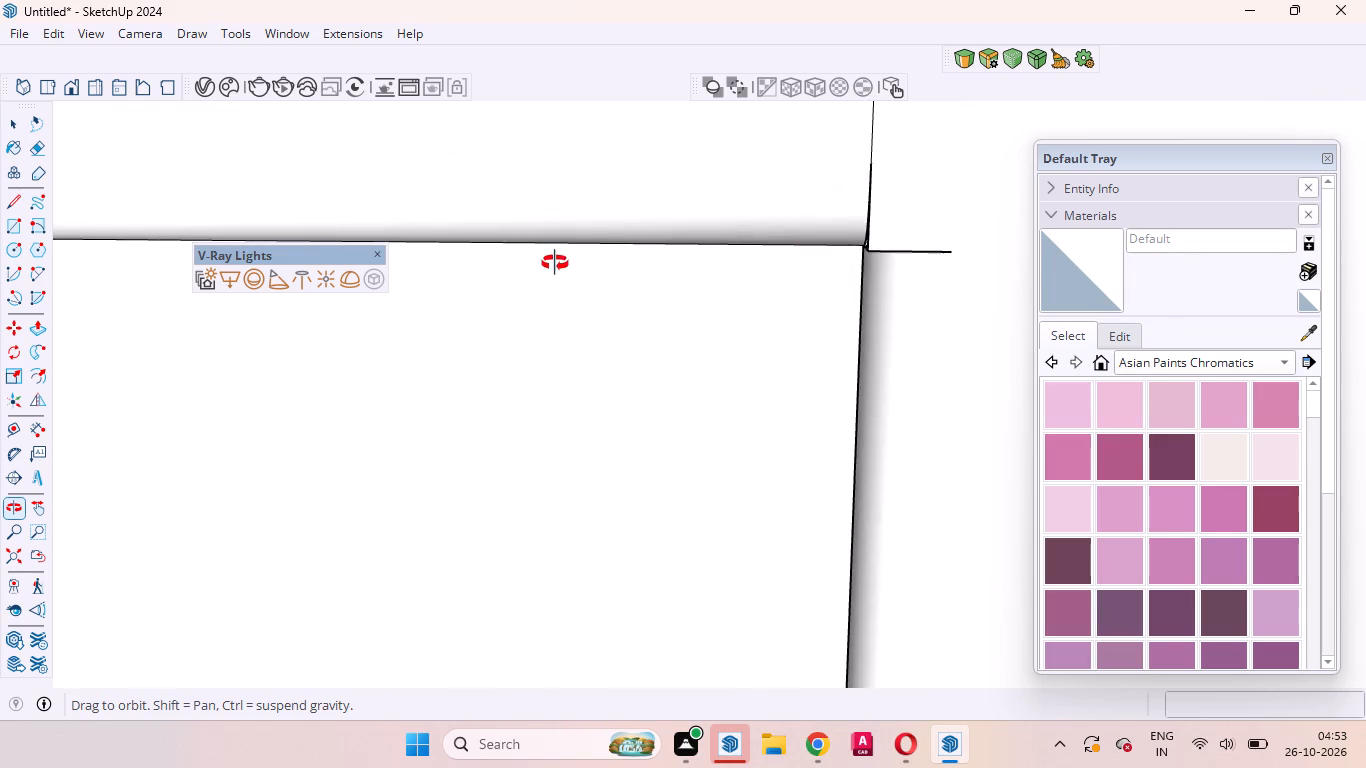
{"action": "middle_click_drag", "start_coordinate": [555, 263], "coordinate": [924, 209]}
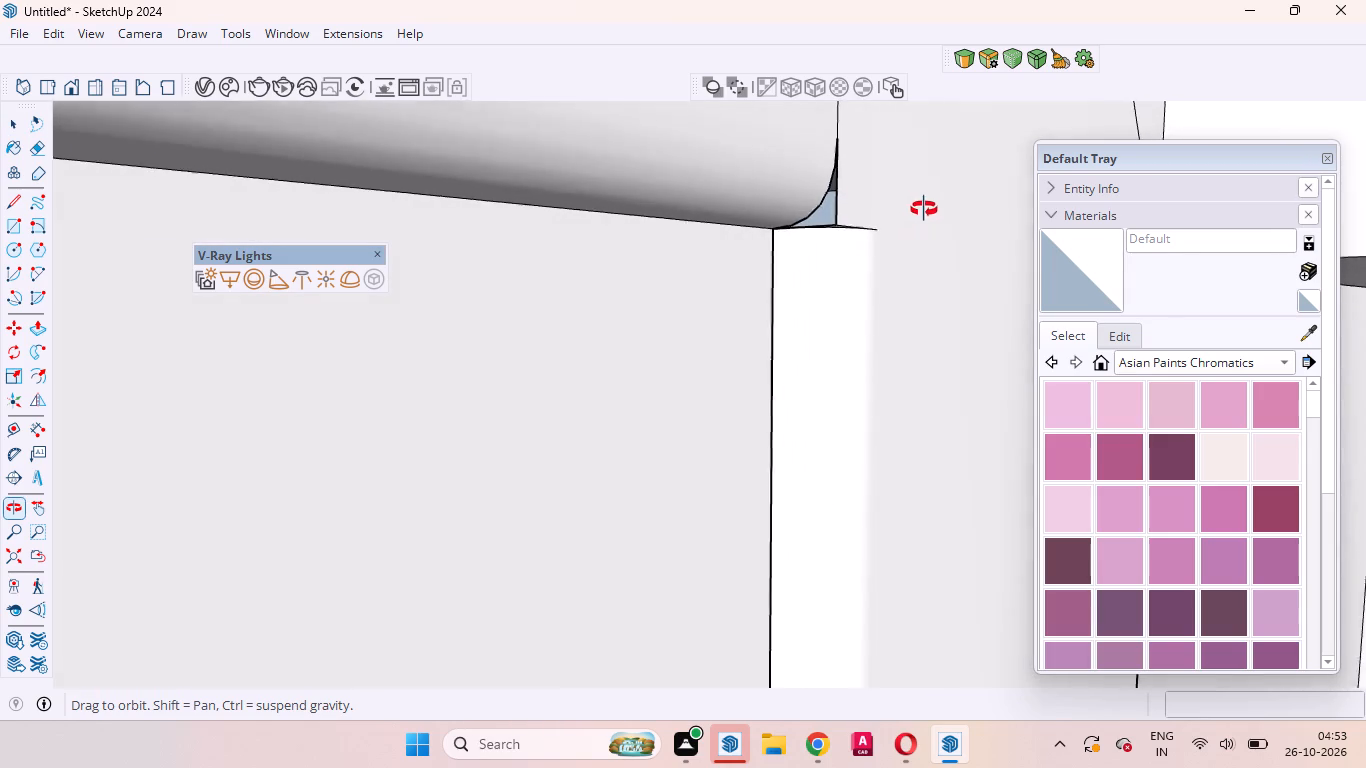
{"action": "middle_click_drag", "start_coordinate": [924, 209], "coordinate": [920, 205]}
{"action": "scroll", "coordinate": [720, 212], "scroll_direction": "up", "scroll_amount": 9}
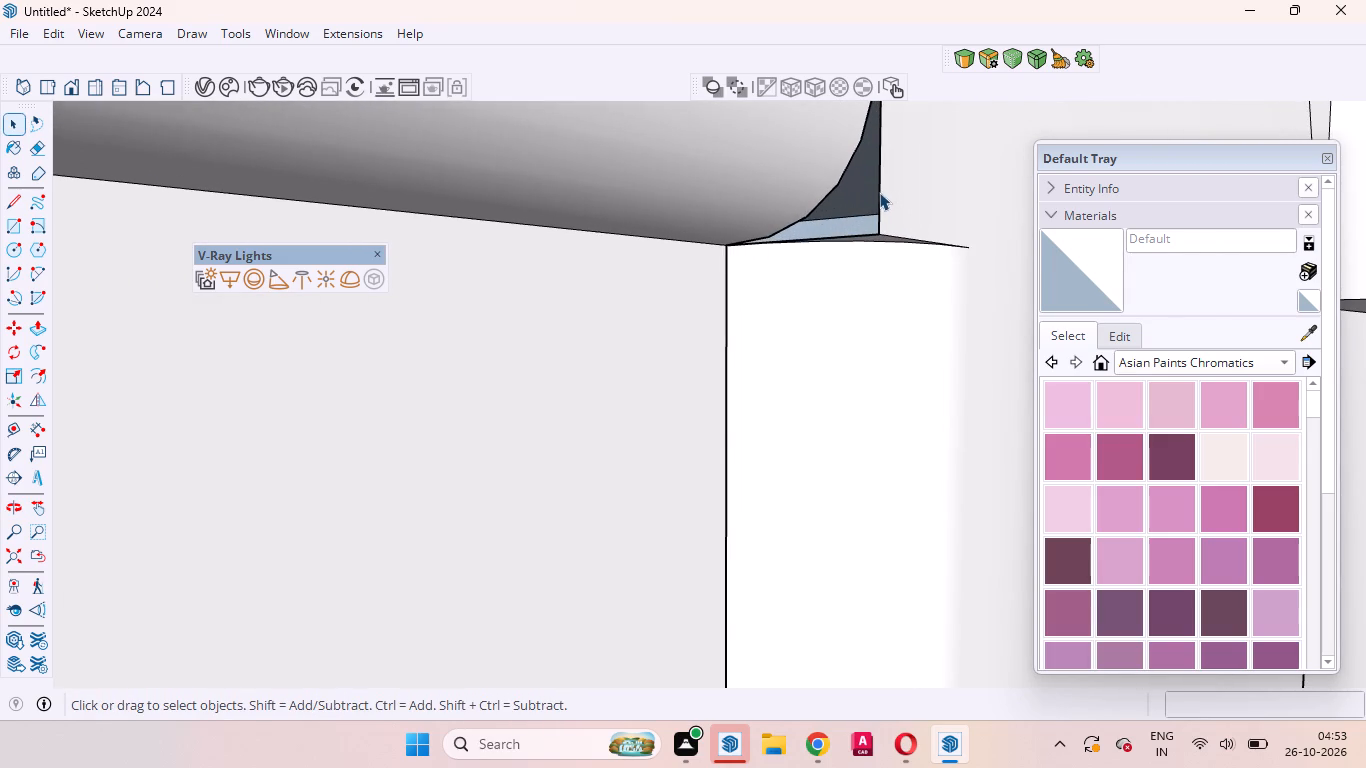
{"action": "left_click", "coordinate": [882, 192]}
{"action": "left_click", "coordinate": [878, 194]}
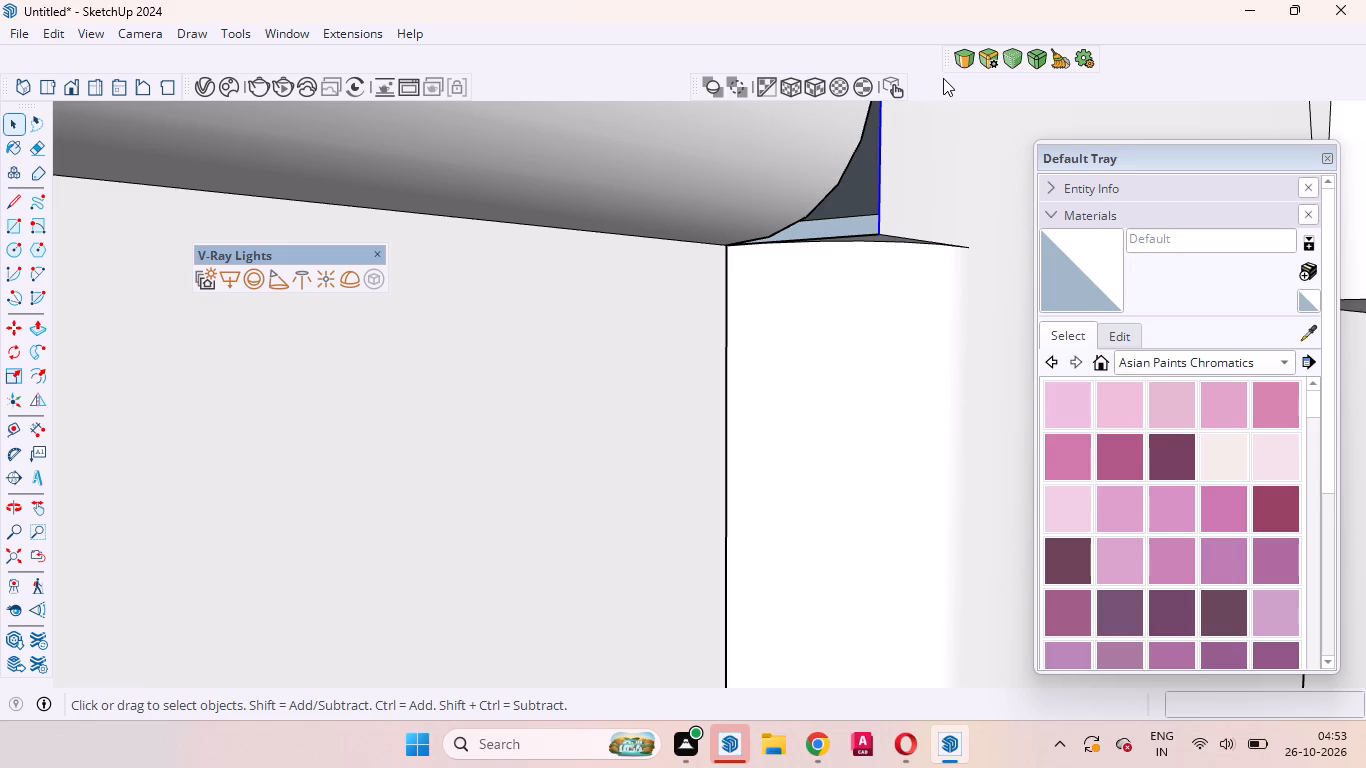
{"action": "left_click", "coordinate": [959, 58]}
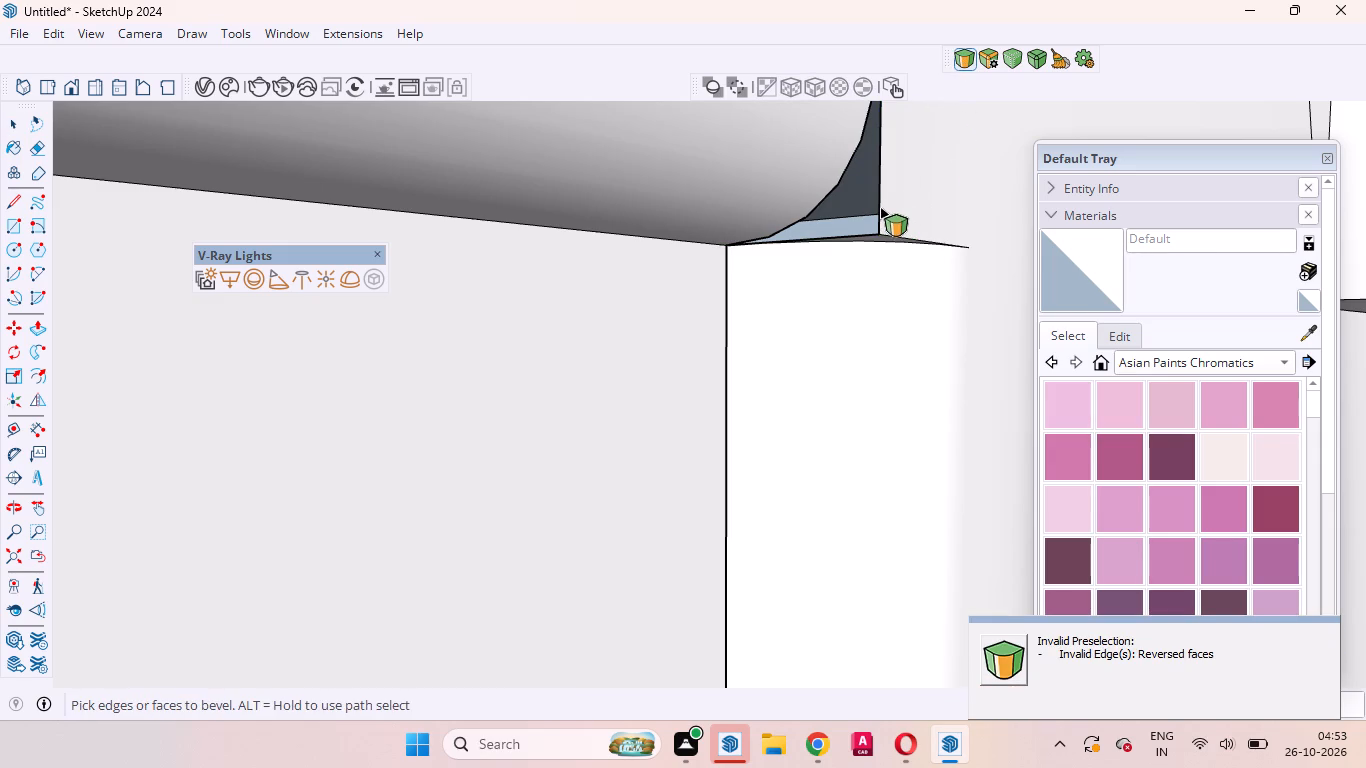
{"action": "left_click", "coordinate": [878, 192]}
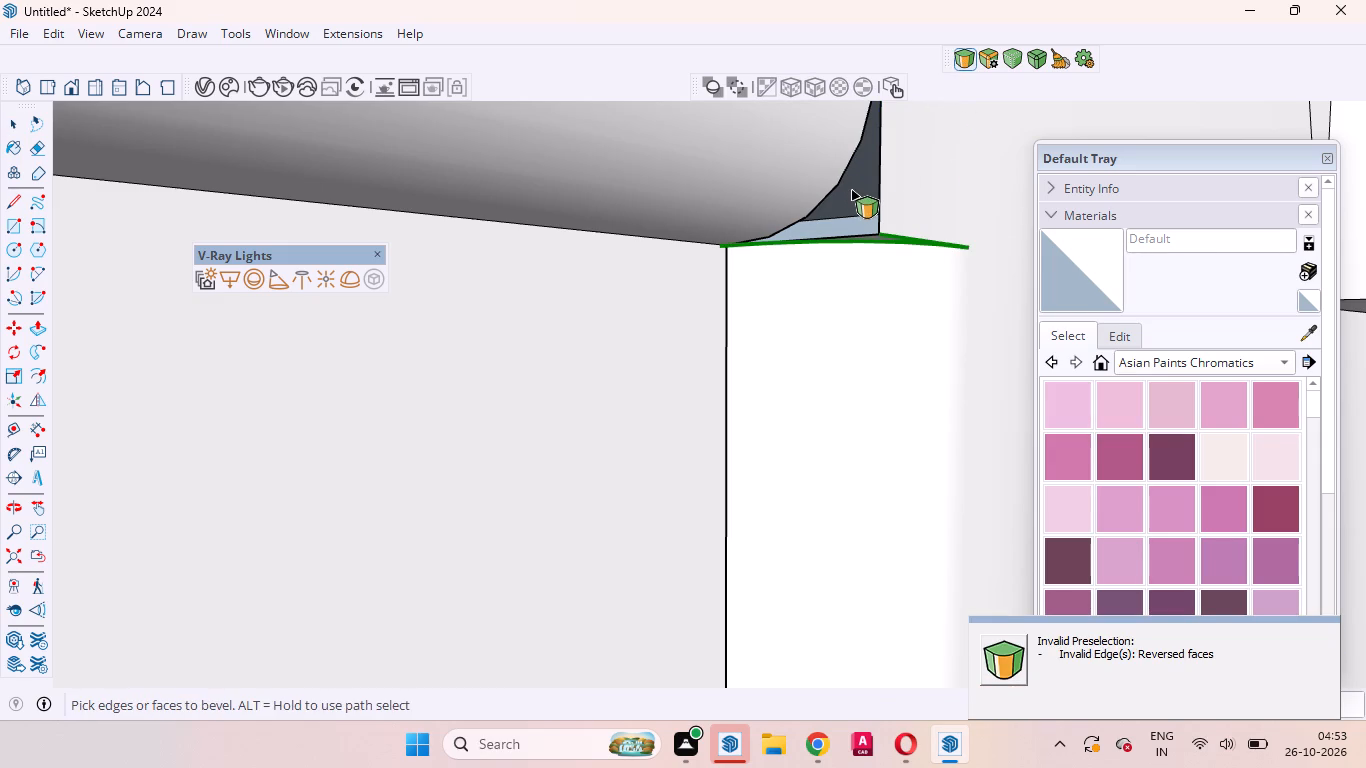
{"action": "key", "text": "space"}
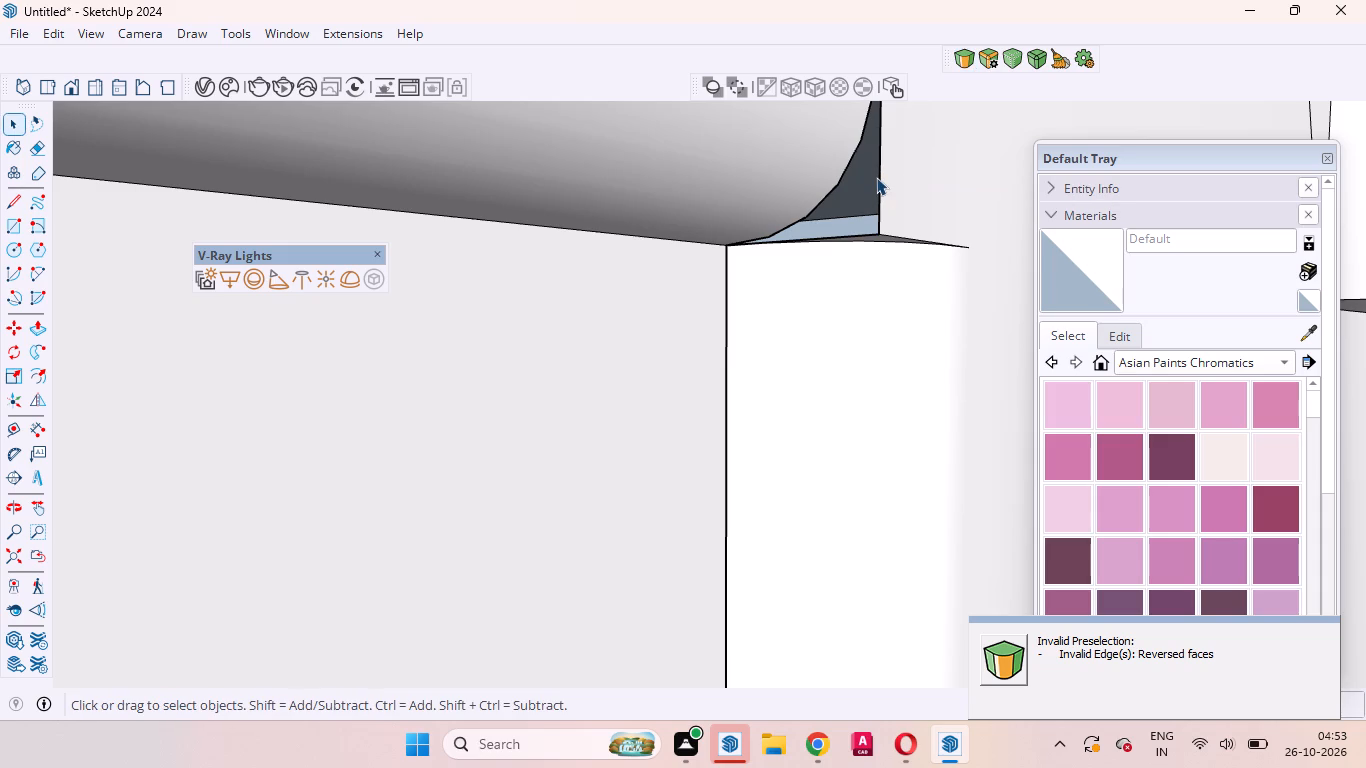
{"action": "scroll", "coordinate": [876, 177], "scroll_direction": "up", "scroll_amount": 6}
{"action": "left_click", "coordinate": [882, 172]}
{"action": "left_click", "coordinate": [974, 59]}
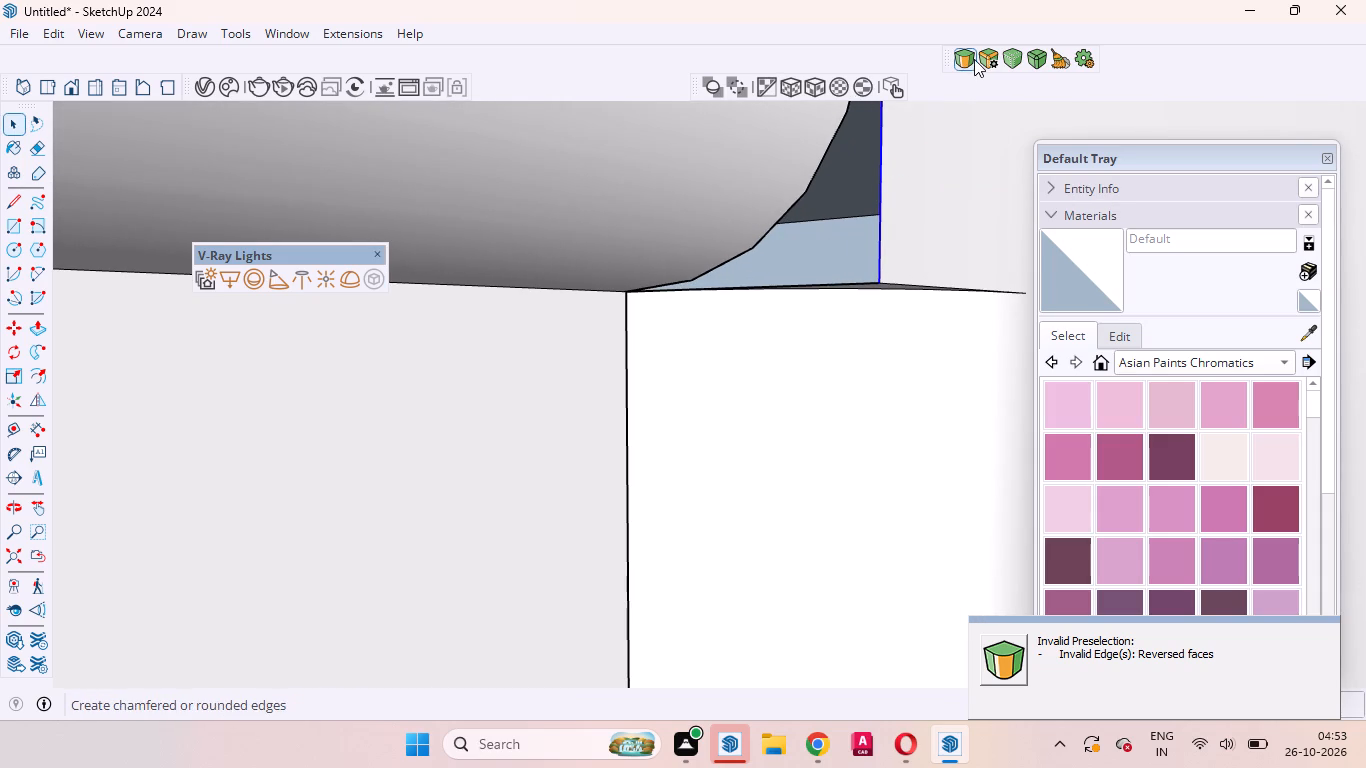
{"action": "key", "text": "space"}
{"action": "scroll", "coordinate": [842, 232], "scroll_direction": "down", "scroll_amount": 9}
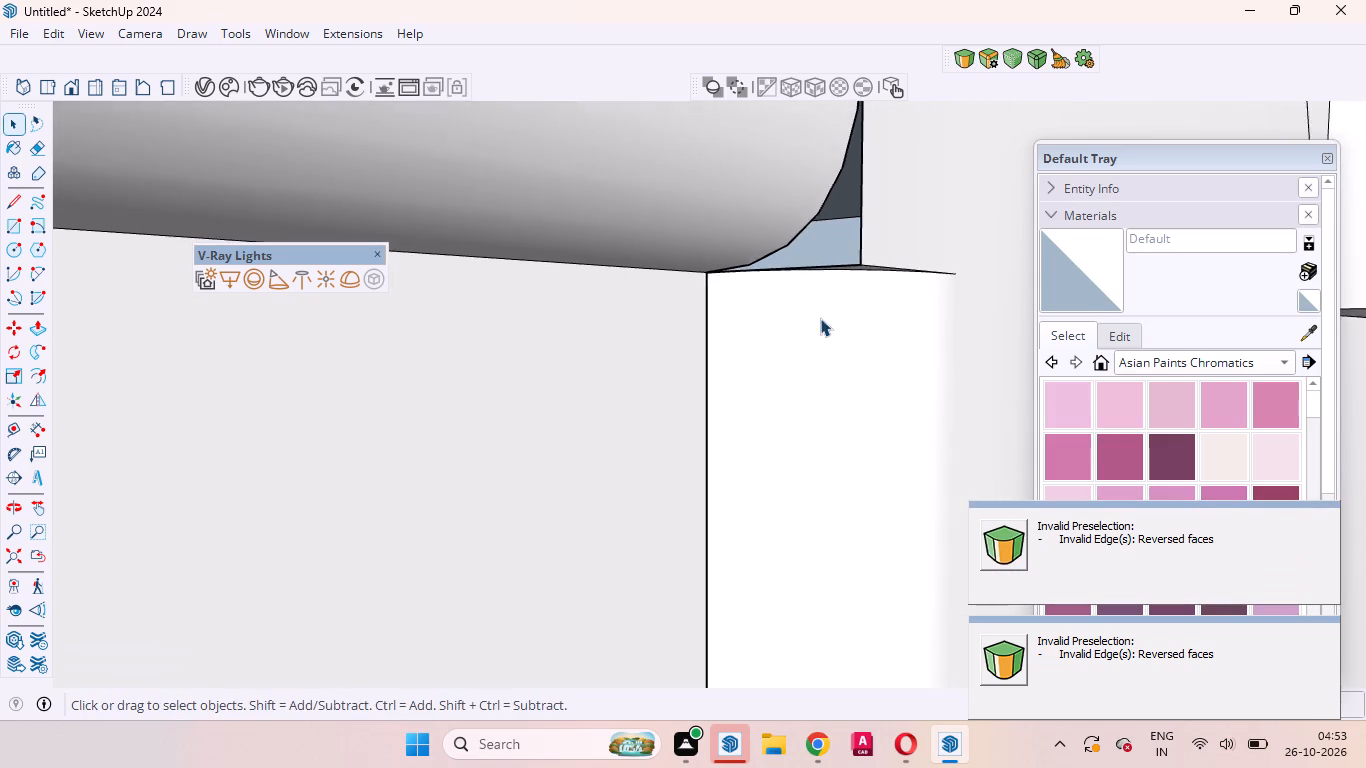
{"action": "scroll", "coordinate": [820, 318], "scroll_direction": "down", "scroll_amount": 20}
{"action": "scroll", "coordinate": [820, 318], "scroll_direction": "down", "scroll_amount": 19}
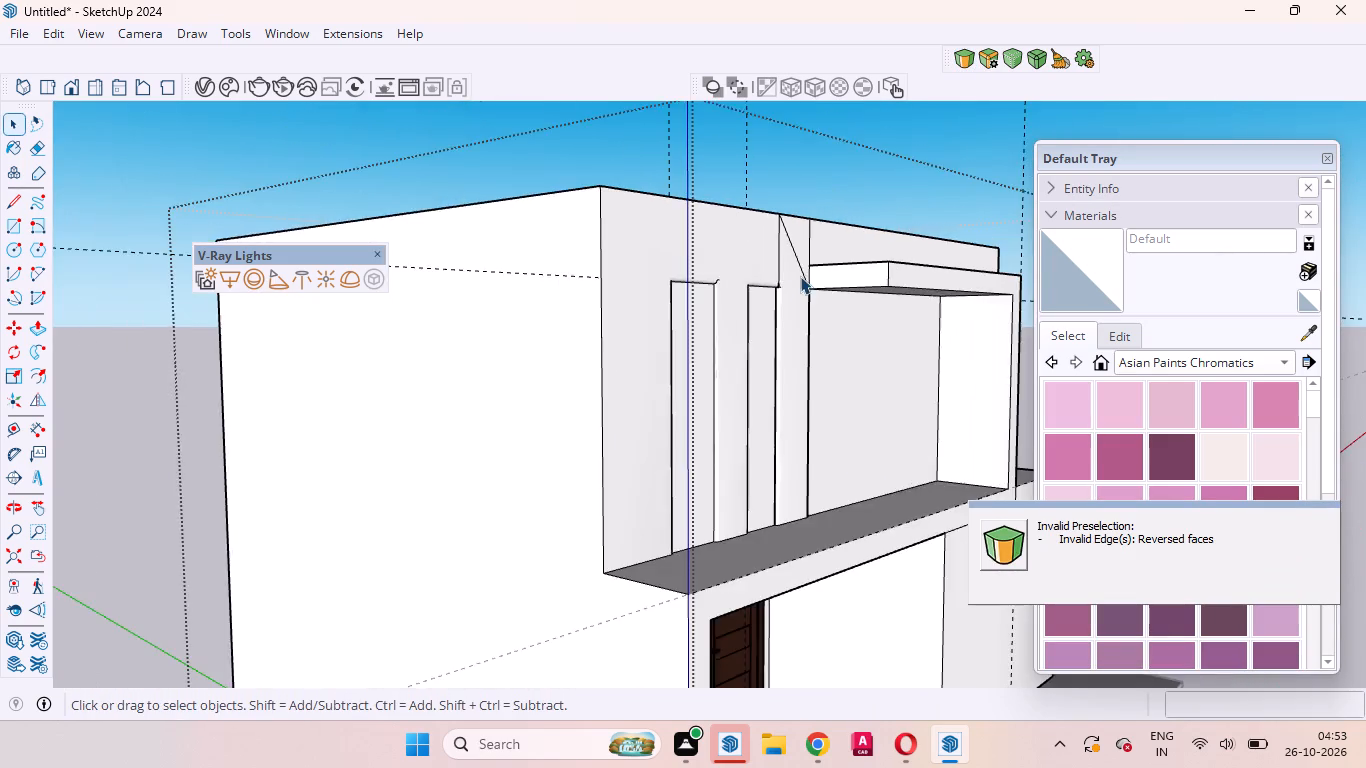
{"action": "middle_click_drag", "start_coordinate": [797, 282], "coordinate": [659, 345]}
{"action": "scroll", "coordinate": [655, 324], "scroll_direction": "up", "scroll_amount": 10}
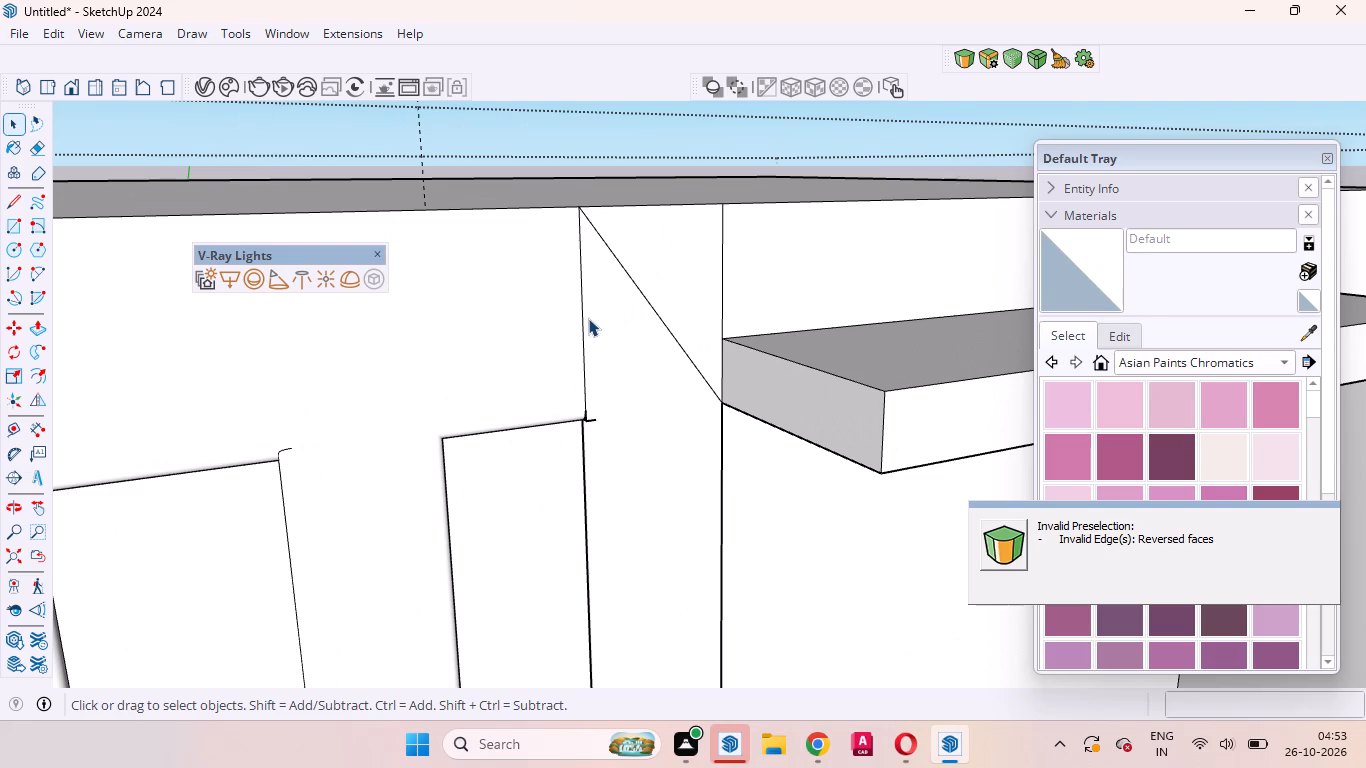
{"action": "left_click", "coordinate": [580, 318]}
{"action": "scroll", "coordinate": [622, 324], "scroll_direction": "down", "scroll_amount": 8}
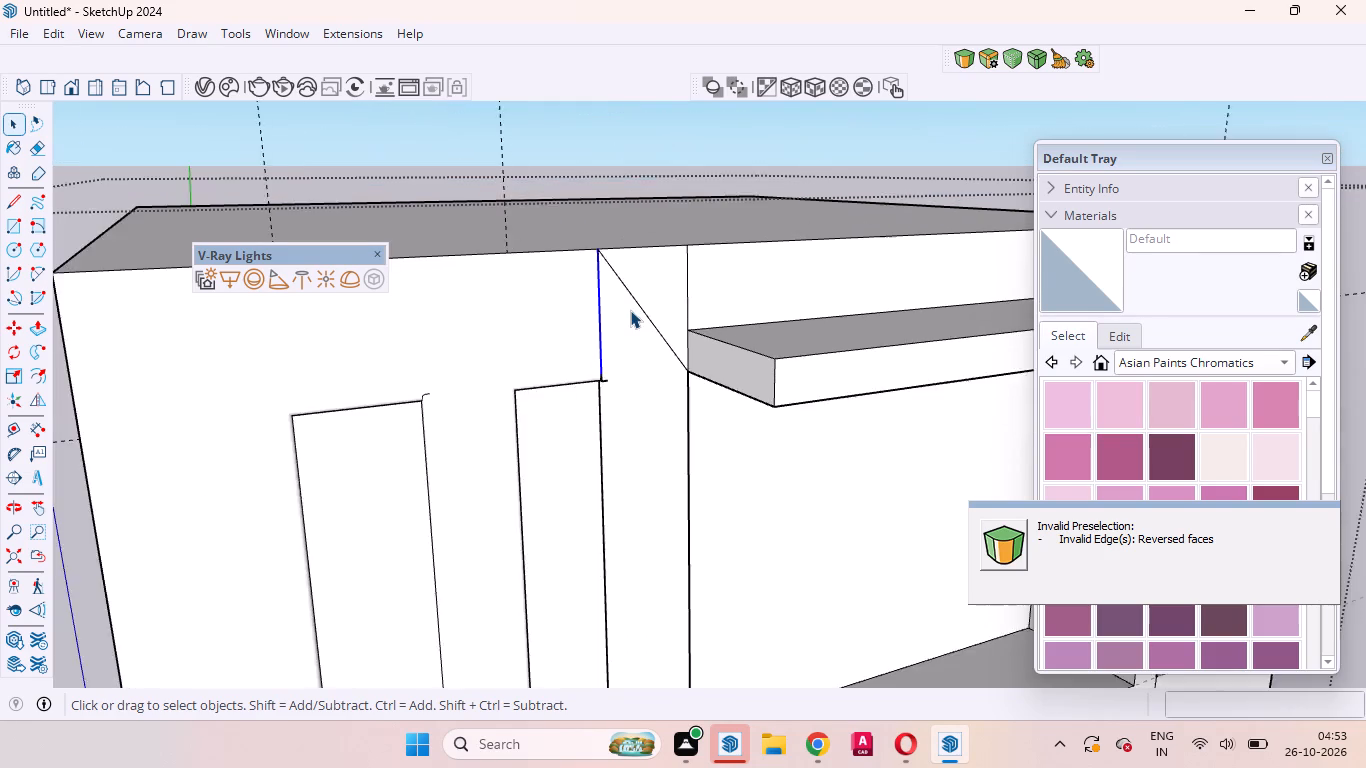
Undo the bevels on both recessed panels and the deletions of the diagonal, vertical and horizontal lines around their tops.
{"action": "scroll", "coordinate": [630, 310], "scroll_direction": "down", "scroll_amount": 9}
{"action": "middle_click_drag", "start_coordinate": [594, 438], "coordinate": [389, 388]}
{"action": "scroll", "coordinate": [389, 388], "scroll_direction": "up", "scroll_amount": 1}
{"action": "key", "text": "ctrl+z"}
{"action": "key", "text": "ctrl+z"}
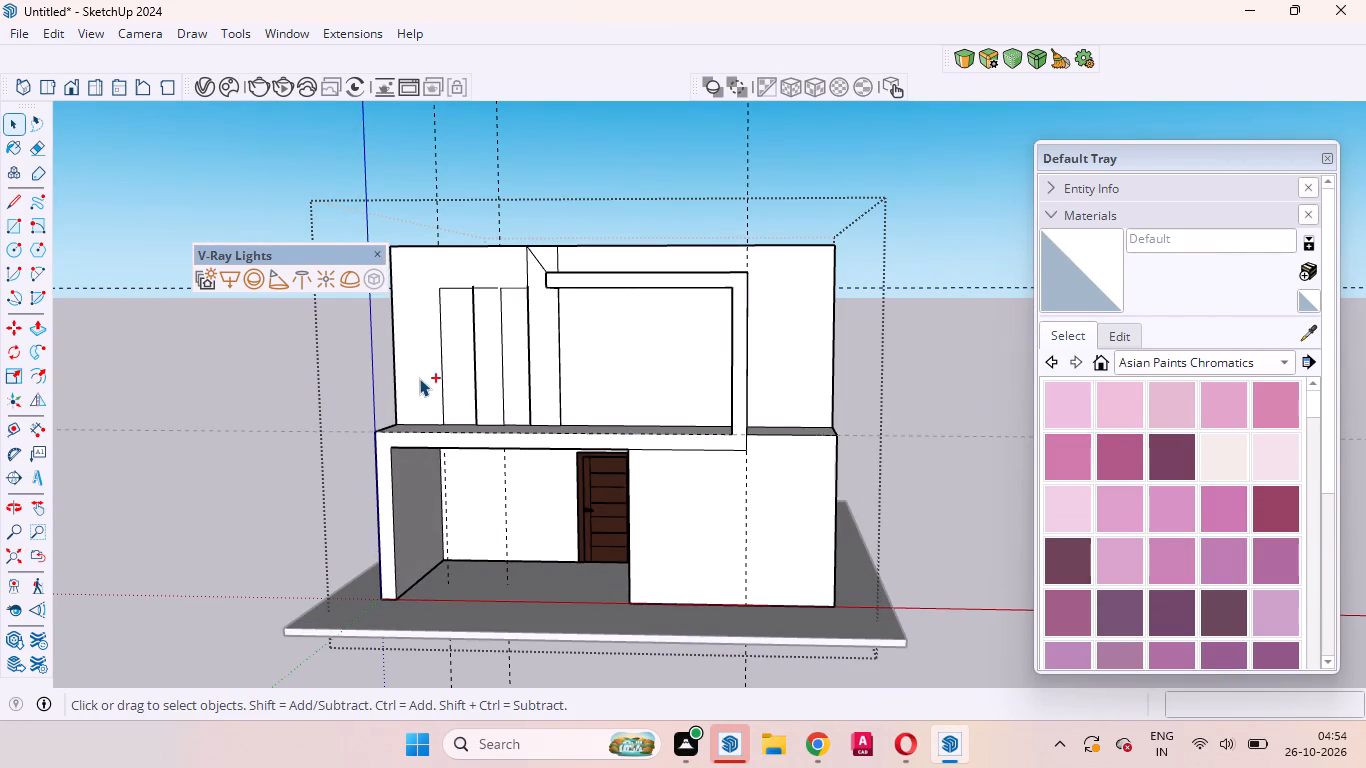
{"action": "key", "text": "ctrl+z"}
{"action": "key", "text": "ctrl+z"}
{"action": "key", "text": "ctrl+z"}
{"action": "key", "text": "ctrl+z"}
{"action": "key", "text": "z"}
{"action": "key", "text": "ctrl+z"}
{"action": "key", "text": "z"}
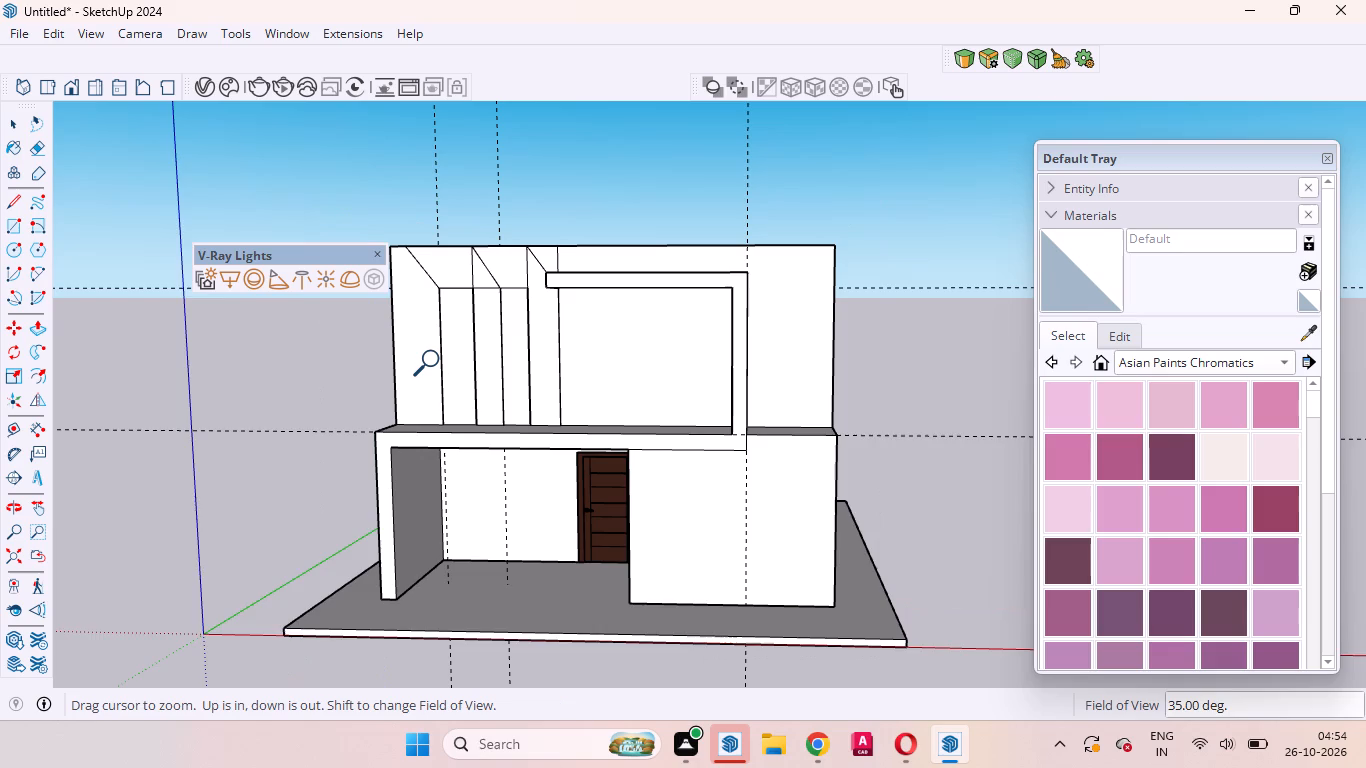
{"action": "key", "text": "ctrl+z"}
{"action": "key", "text": "space"}
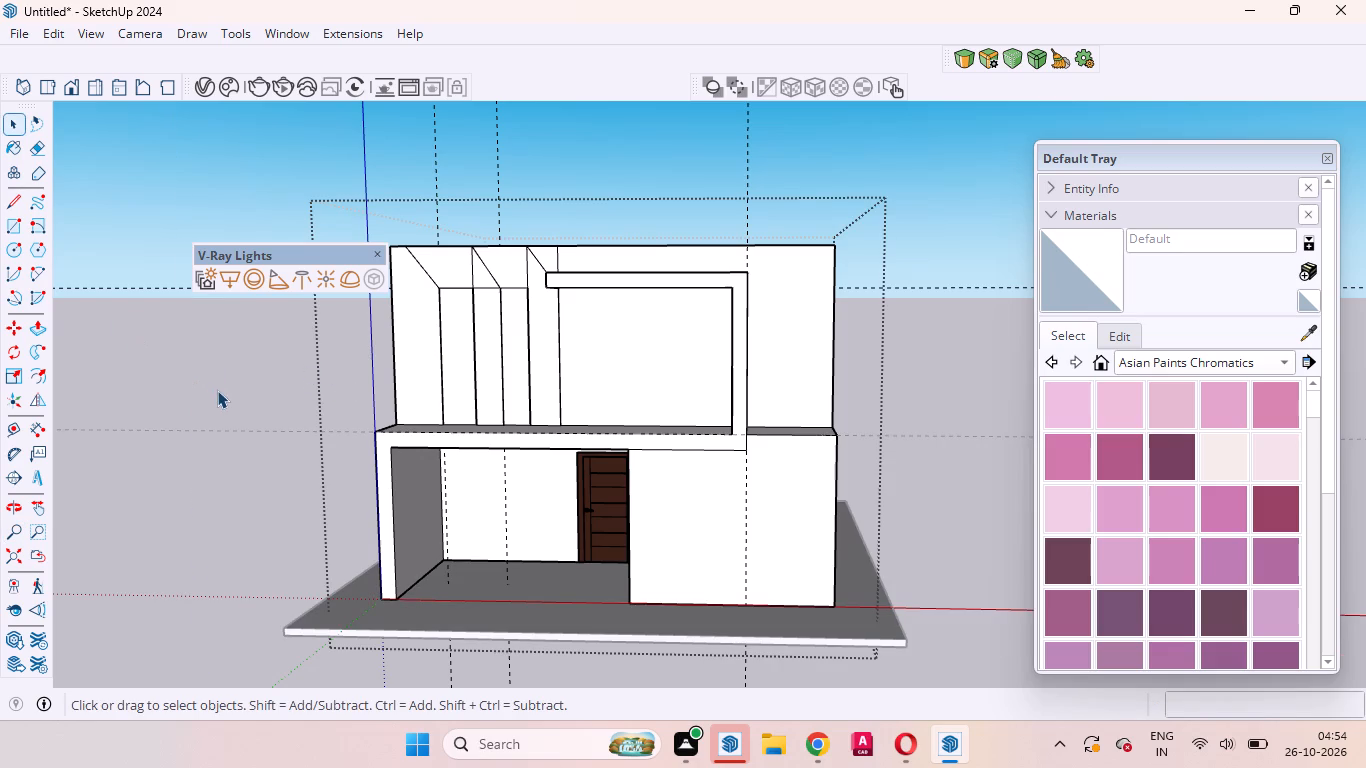
Undo the recessing of the panel beside the projecting frame and the middle strip, along with the diagonal lines above them.
{"action": "key", "text": "ctrl+z"}
{"action": "key", "text": "ctrl+z"}
{"action": "key", "text": "ctrl+z"}
{"action": "key", "text": "ctrl+z"}
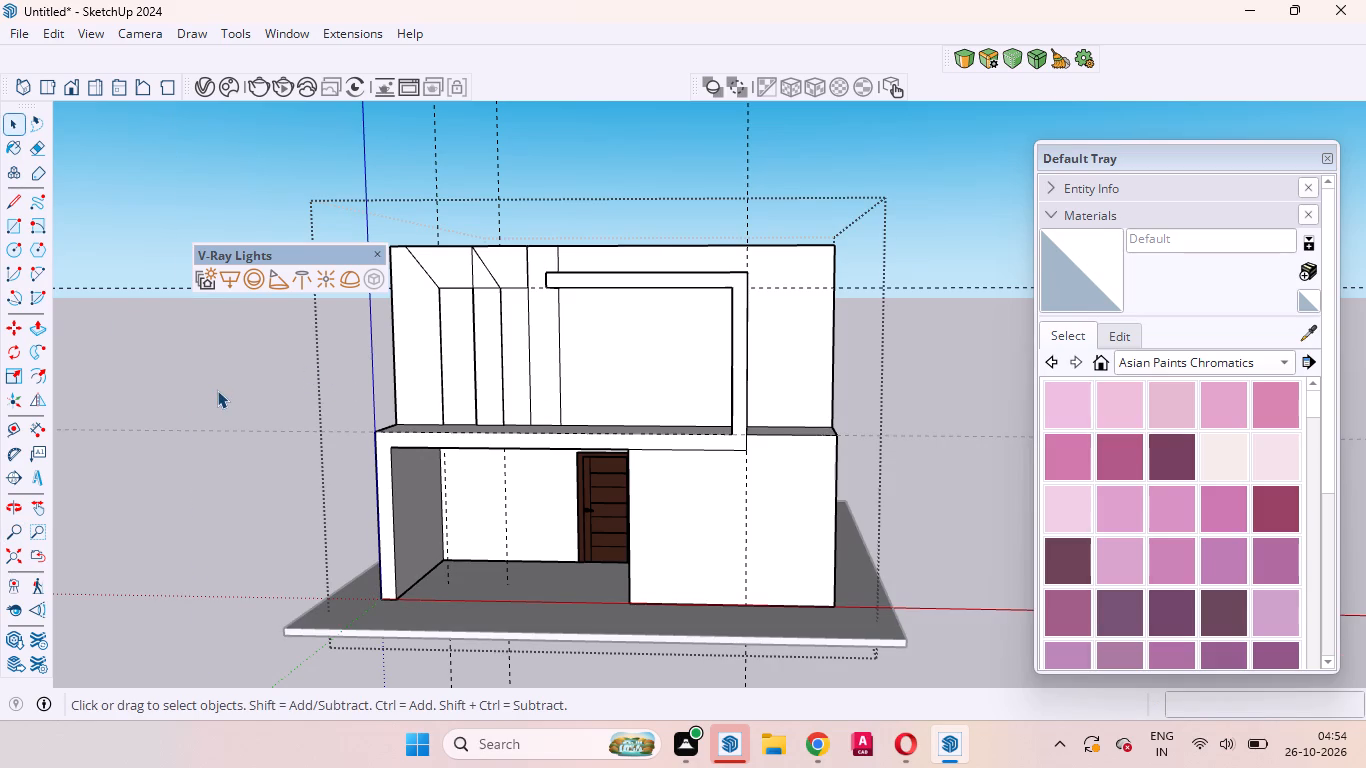
{"action": "type", "text": "zzz"}
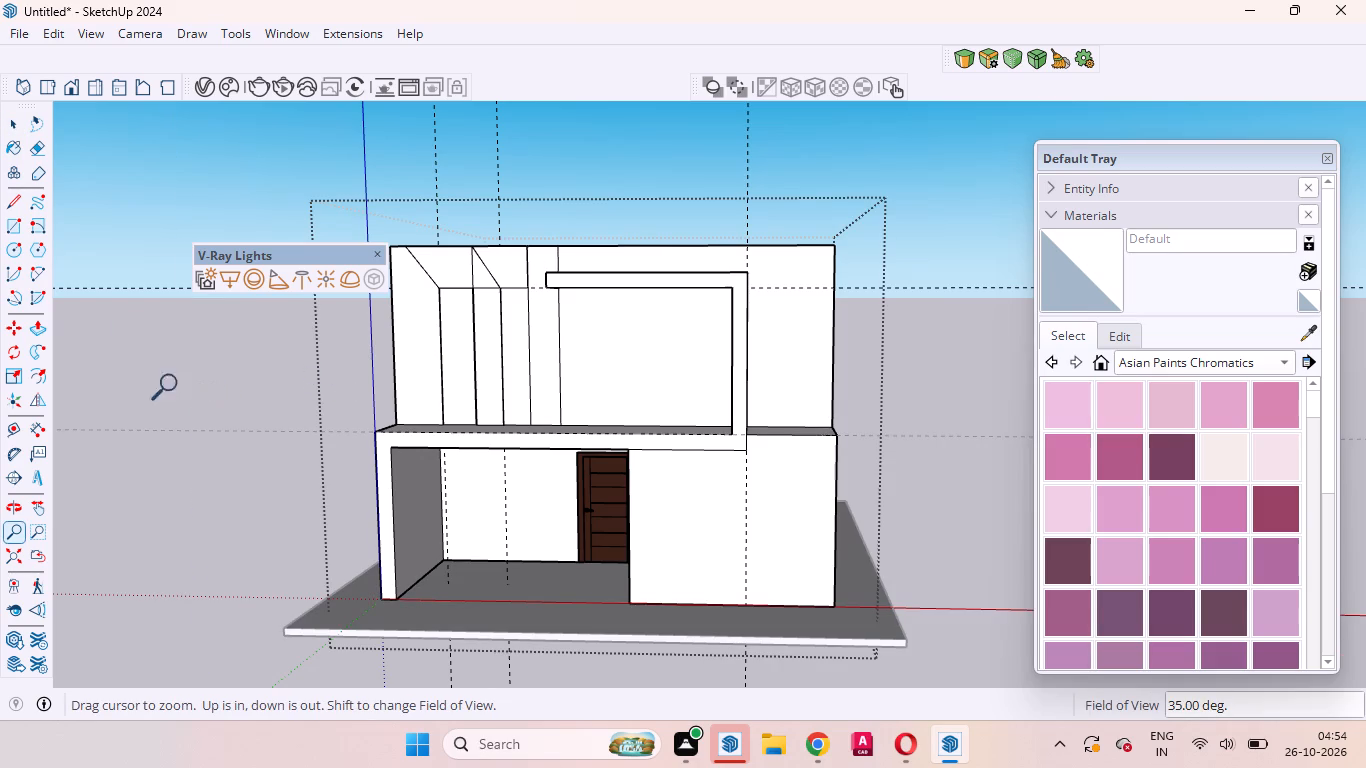
{"action": "left_click", "coordinate": [15, 128]}
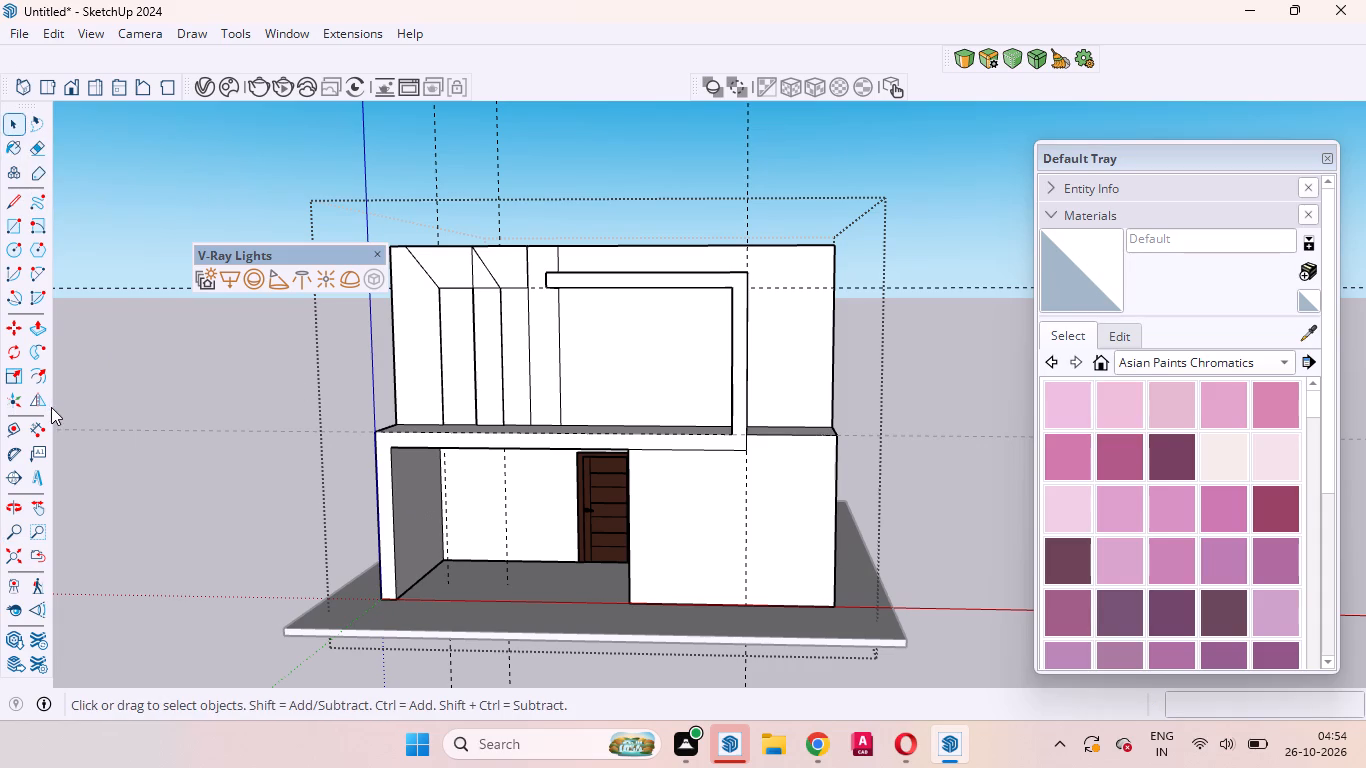
{"action": "key", "text": "ctrl+z"}
{"action": "key", "text": "z"}
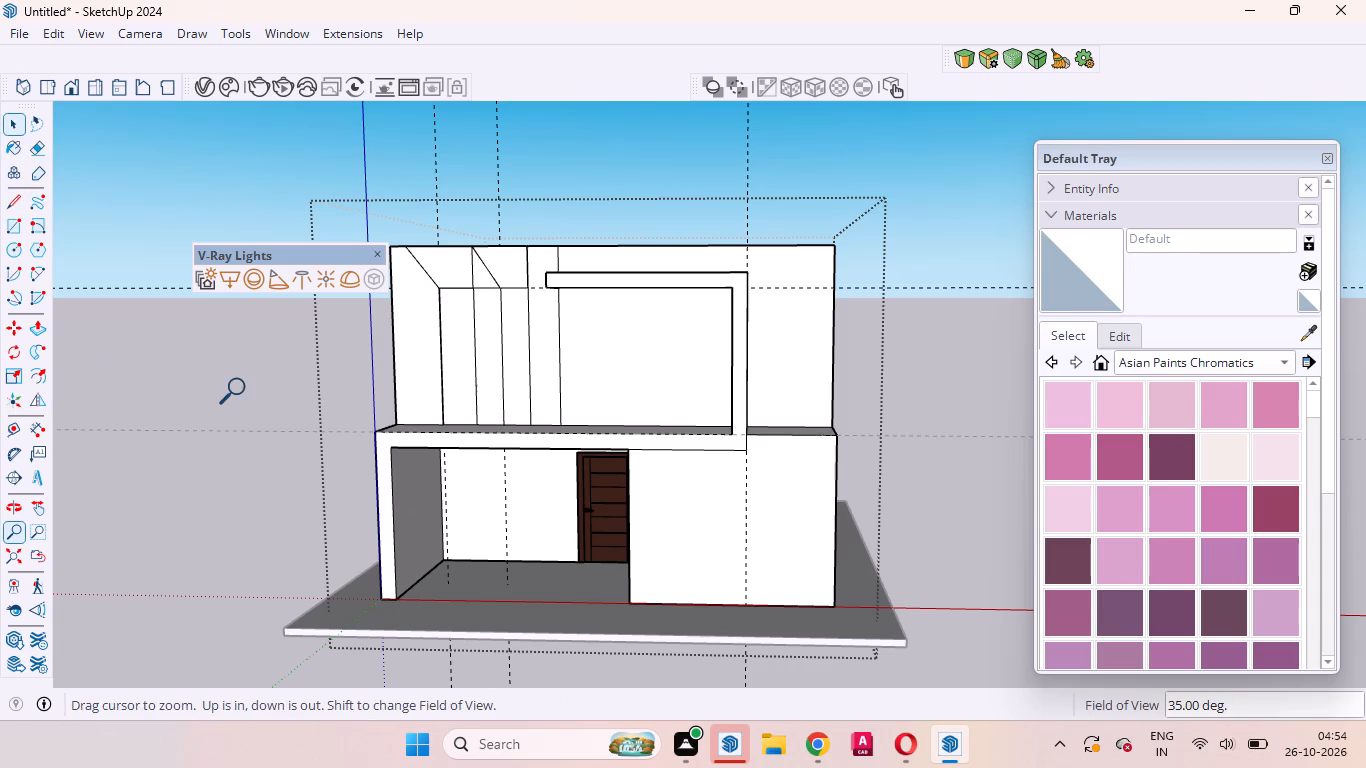
{"action": "key", "text": "ctrl+z"}
{"action": "key", "text": "ctrl+z"}
{"action": "key", "text": "z"}
{"action": "key", "text": "ctrl+z"}
{"action": "type", "text": "zzz"}
Undo the vertical dividing line between the strip and the frame-side panel, its guide, and the earlier diagonal-line deletion.
{"action": "key", "text": "space"}
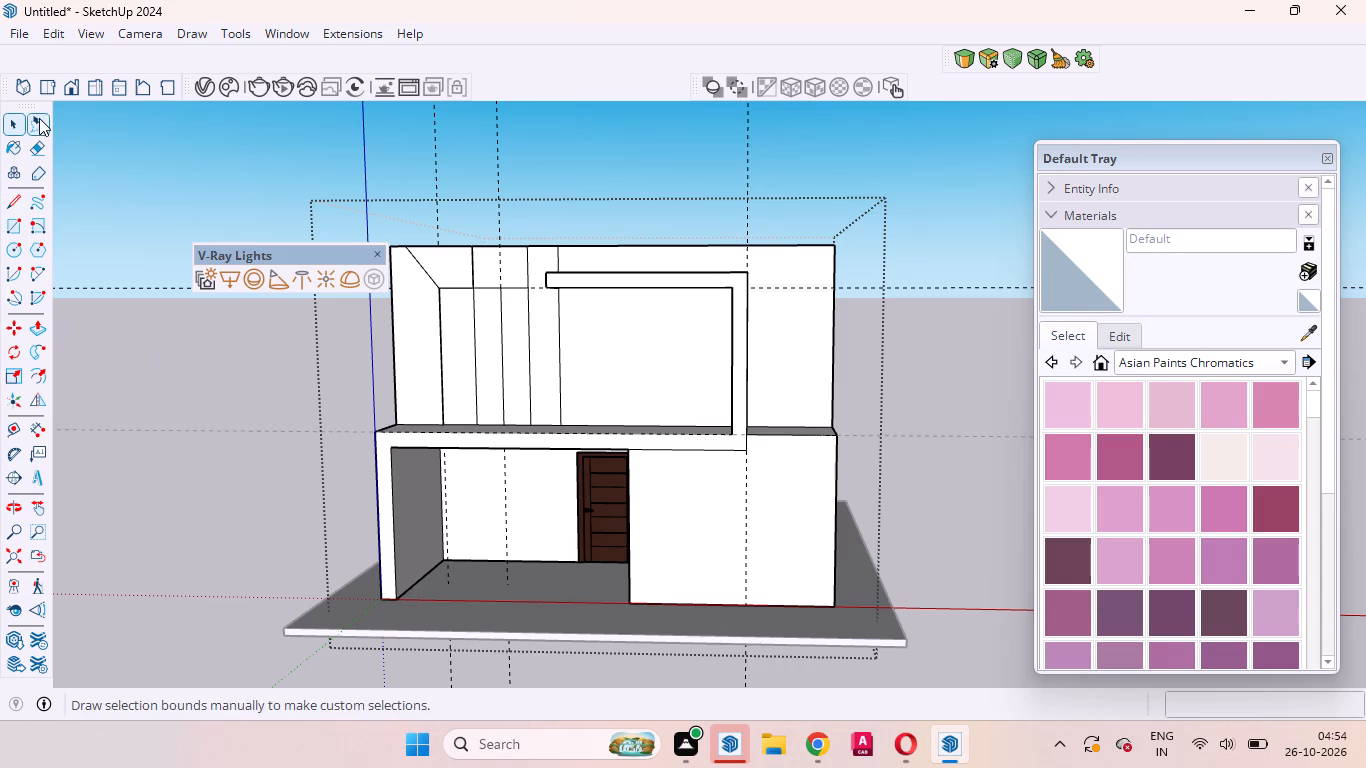
{"action": "left_click", "coordinate": [10, 124]}
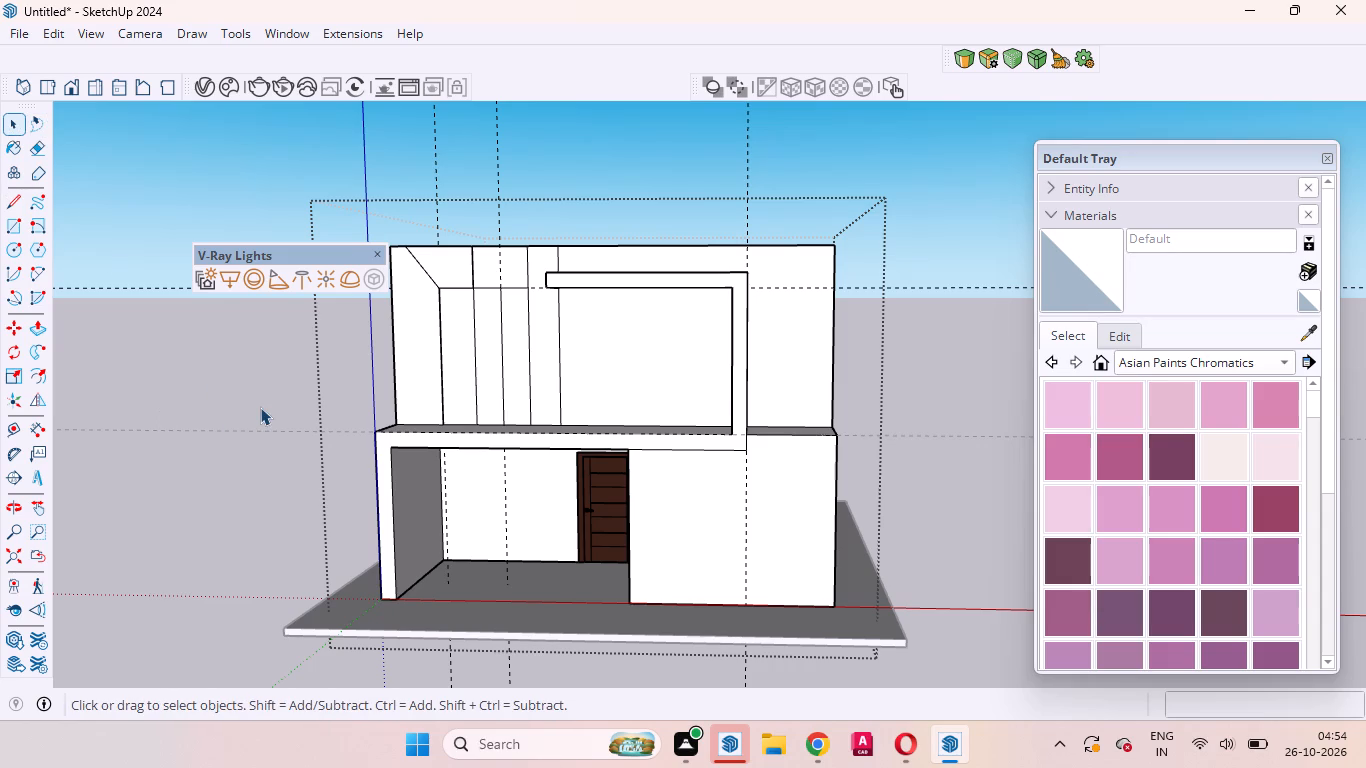
{"action": "key", "text": "ctrl+z"}
{"action": "type", "text": "zz"}
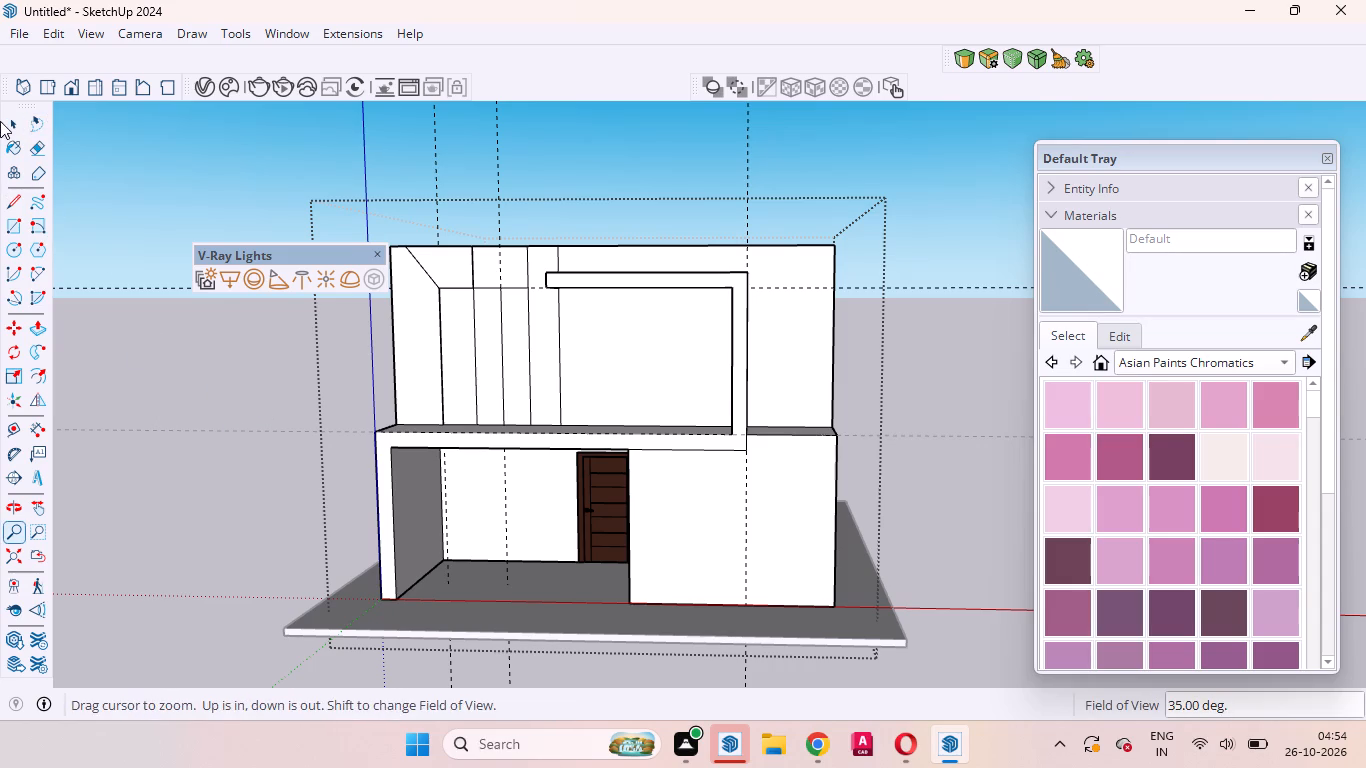
{"action": "left_click", "coordinate": [16, 127]}
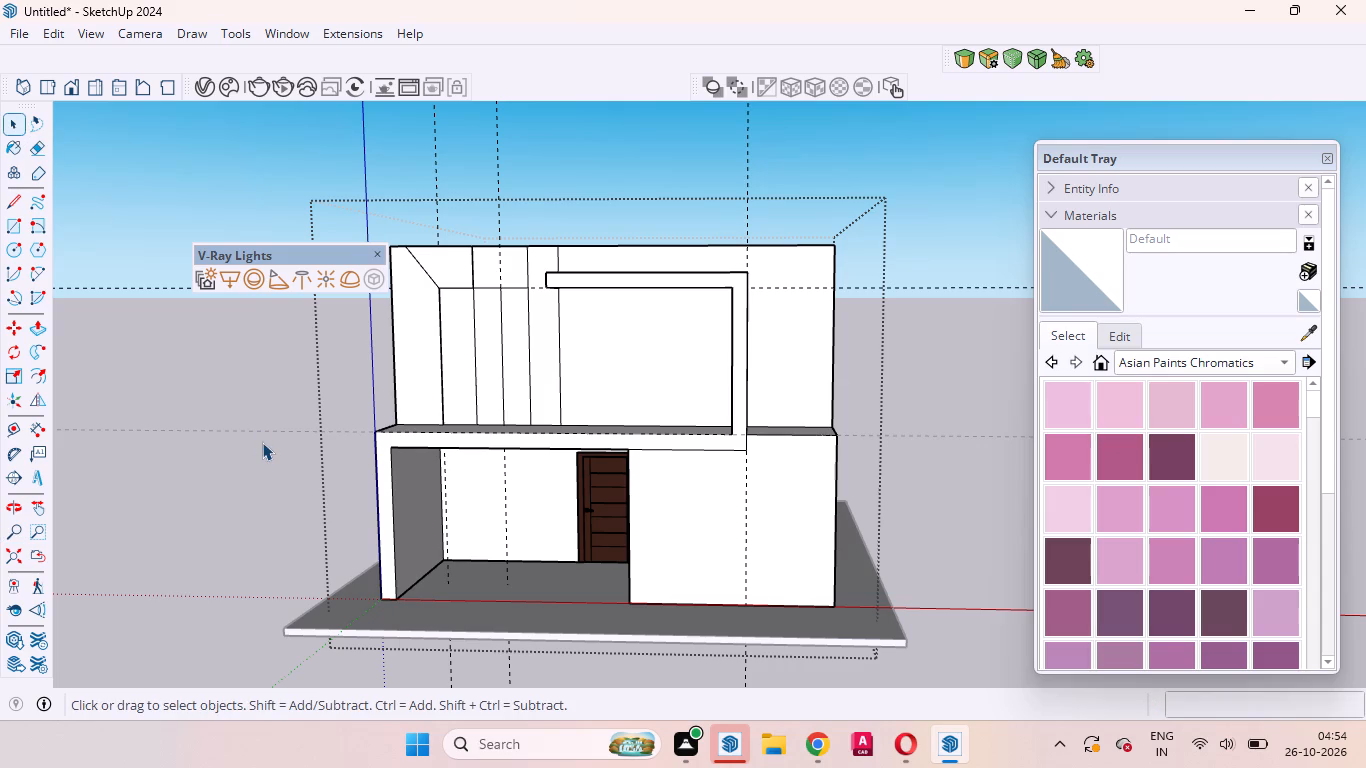
{"action": "key", "text": "ctrl+z"}
{"action": "key", "text": "z"}
{"action": "key", "text": "ctrl+z"}
{"action": "type", "text": "zz"}
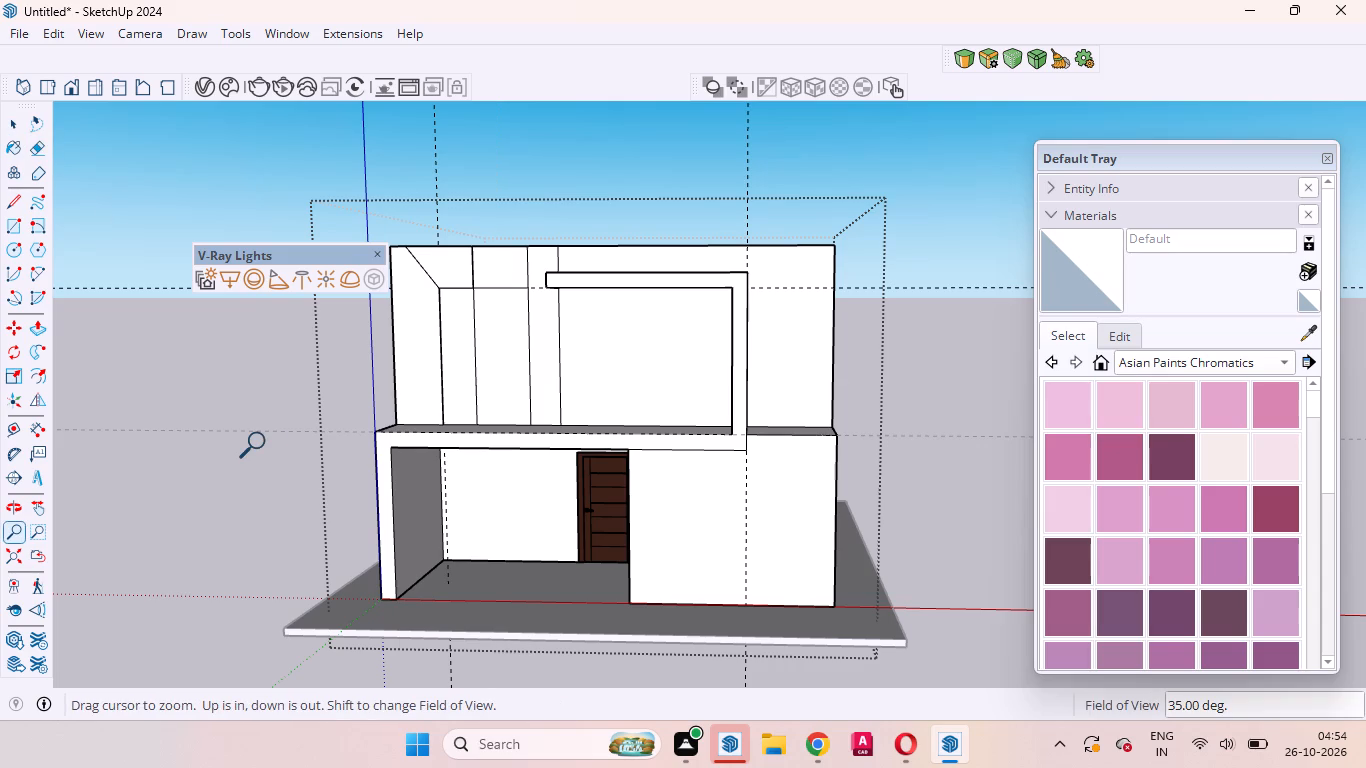
{"action": "key", "text": "ctrl+z"}
{"action": "type", "text": "zz"}
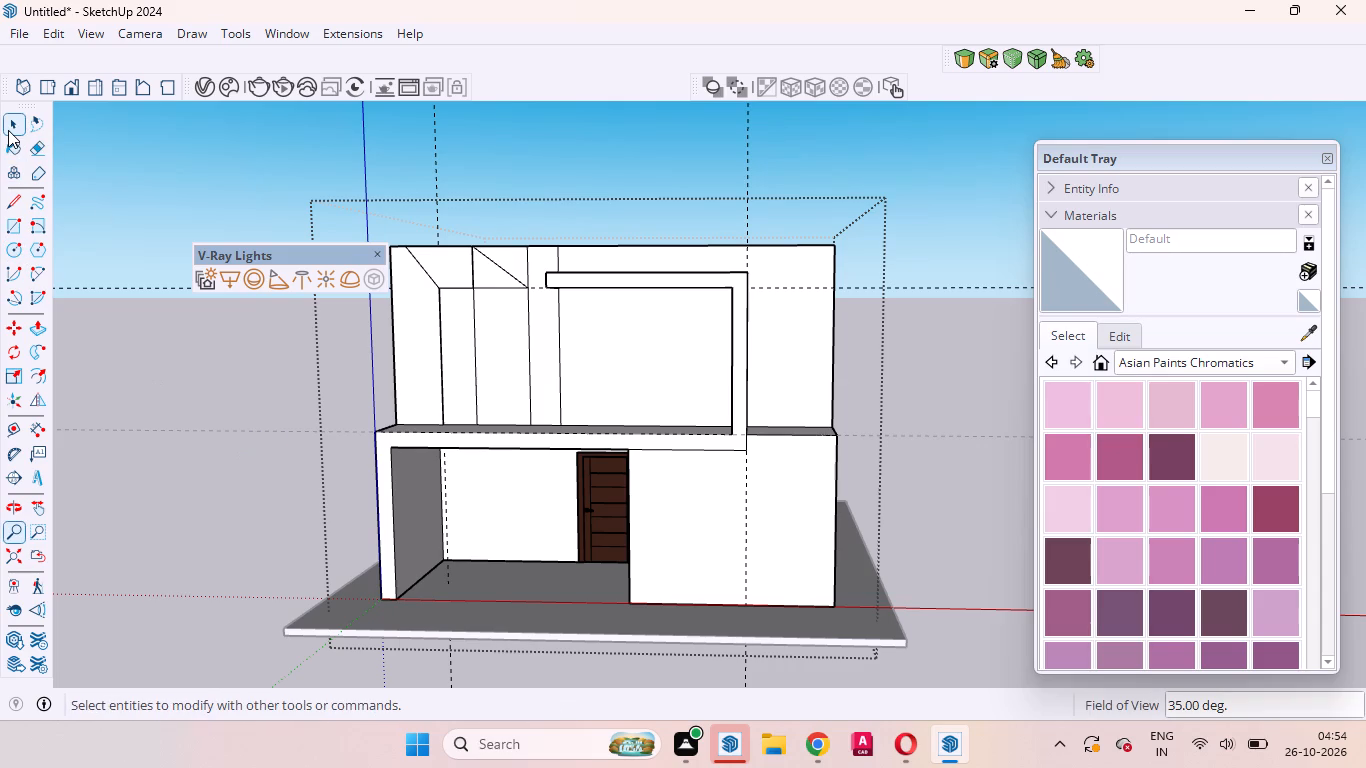
{"action": "left_click", "coordinate": [8, 130]}
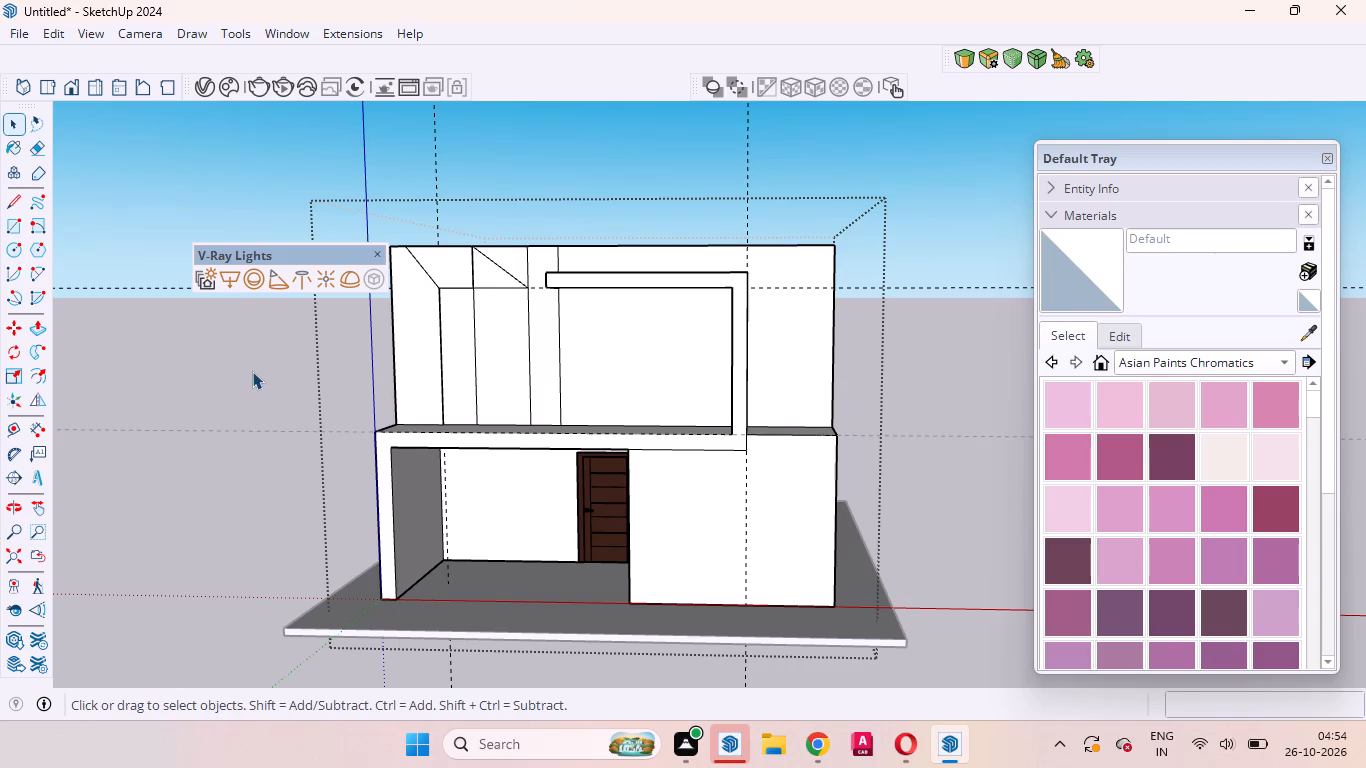
Undo the remaining recess on the corner side of the upper front and both diagonal lines above the panel area.
{"action": "key", "text": "ctrl+z"}
{"action": "key", "text": "ctrl+z"}
{"action": "type", "text": "zzzzzzz"}
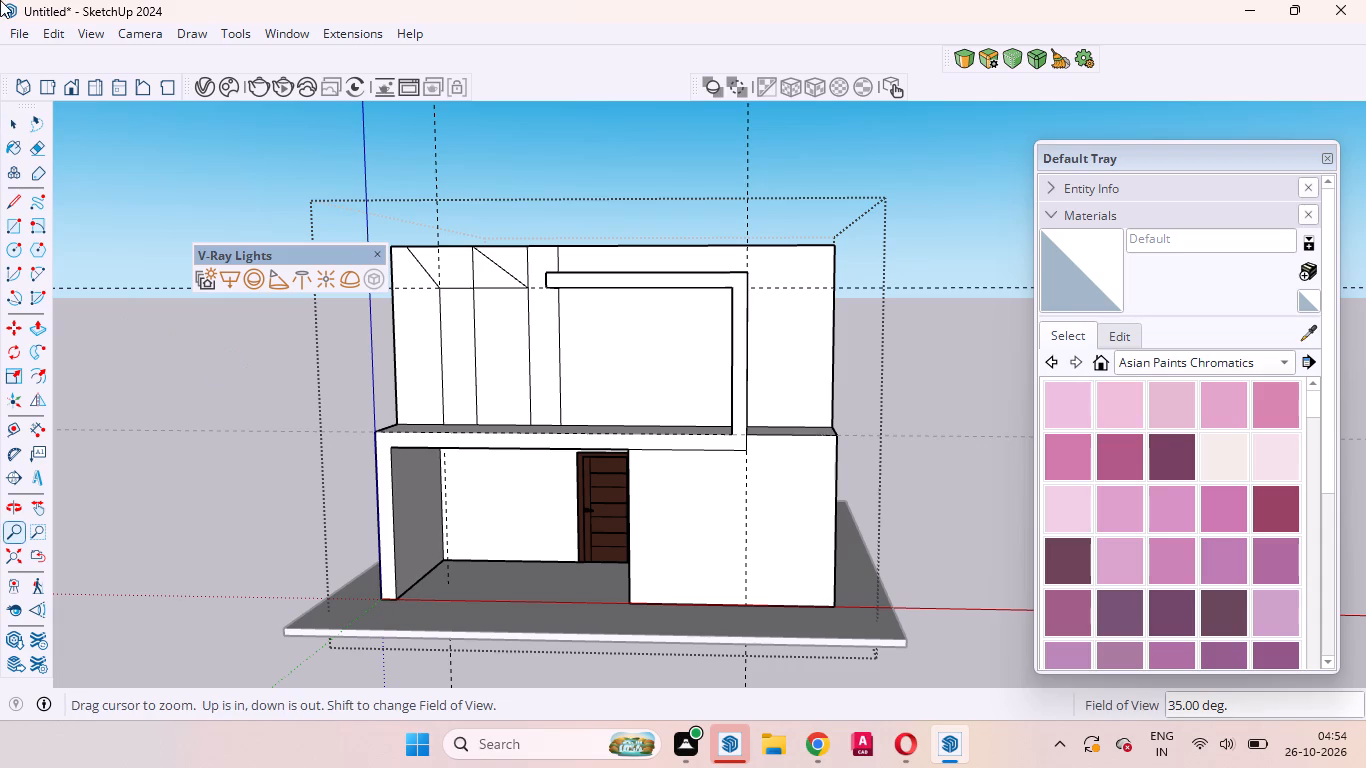
{"action": "left_click", "coordinate": [14, 116]}
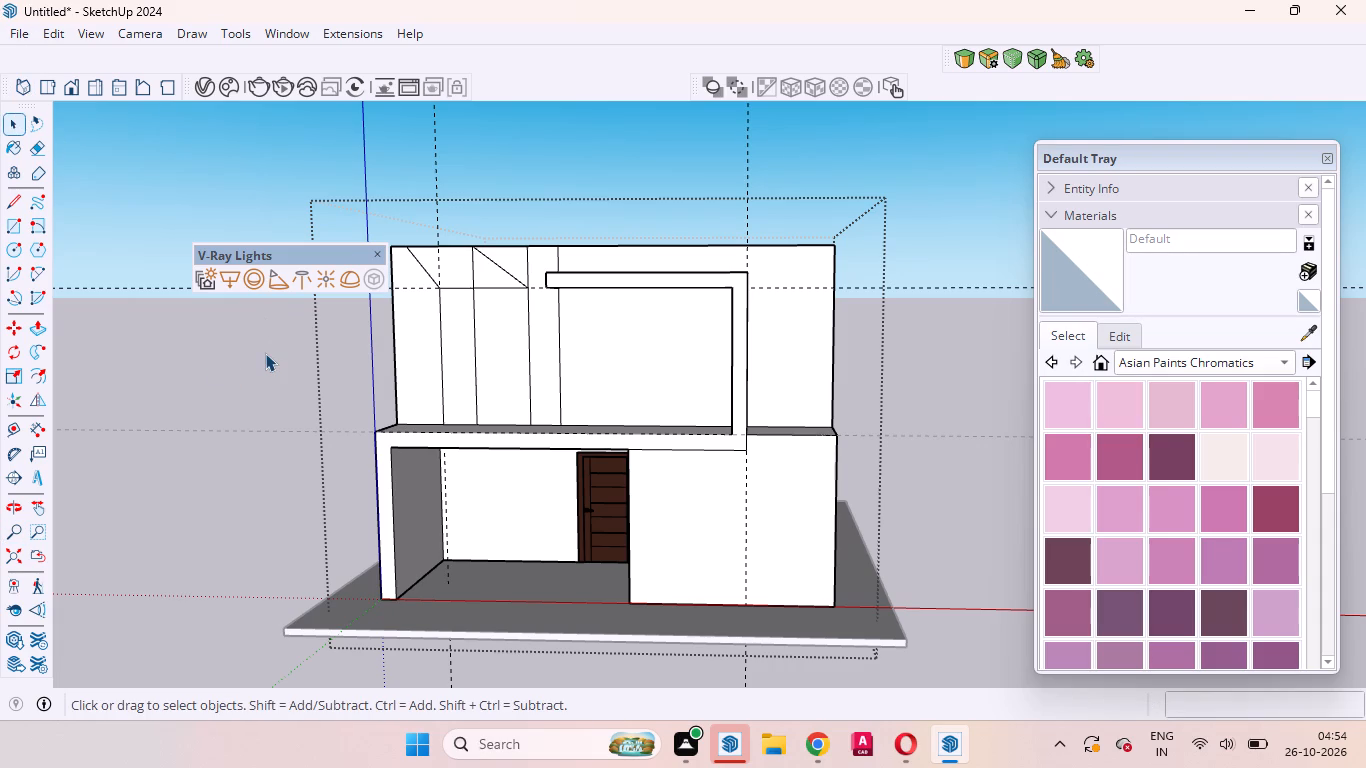
{"action": "key", "text": "ctrl+z"}
{"action": "key", "text": "ctrl+z"}
{"action": "key", "text": "ctrl+z"}
{"action": "key", "text": "ctrl+z"}
{"action": "key", "text": "ctrl+z"}
{"action": "key", "text": "ctrl+z"}
Undo the horizontal panel-top line, the vertical line nearest the building's corner, and the remaining guide there.
{"action": "key", "text": "ctrl+z"}
{"action": "key", "text": "ctrl+z"}
{"action": "key", "text": "ctrl+z"}
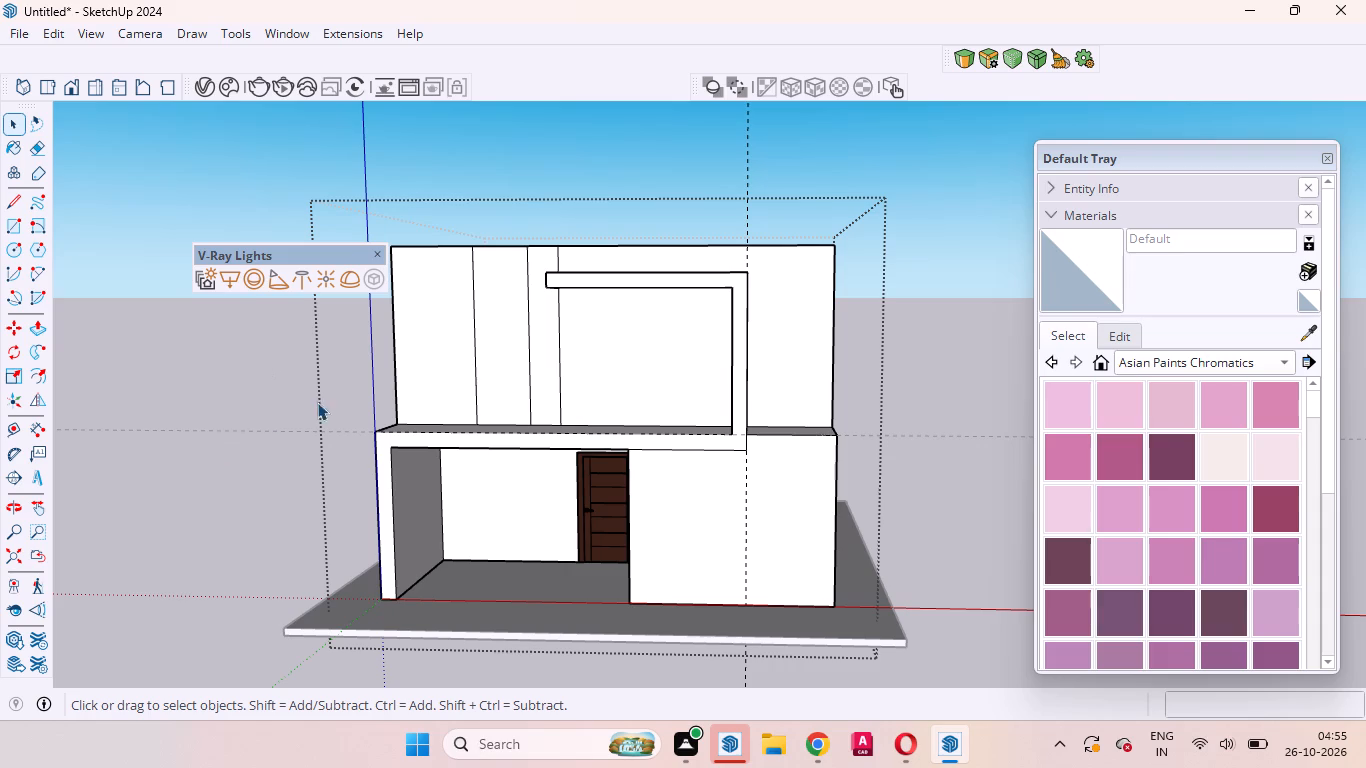
{"action": "scroll", "coordinate": [479, 332], "scroll_direction": "up", "scroll_amount": 6}
{"action": "scroll", "coordinate": [512, 296], "scroll_direction": "down", "scroll_amount": 5}
{"action": "scroll", "coordinate": [511, 387], "scroll_direction": "up", "scroll_amount": 1}
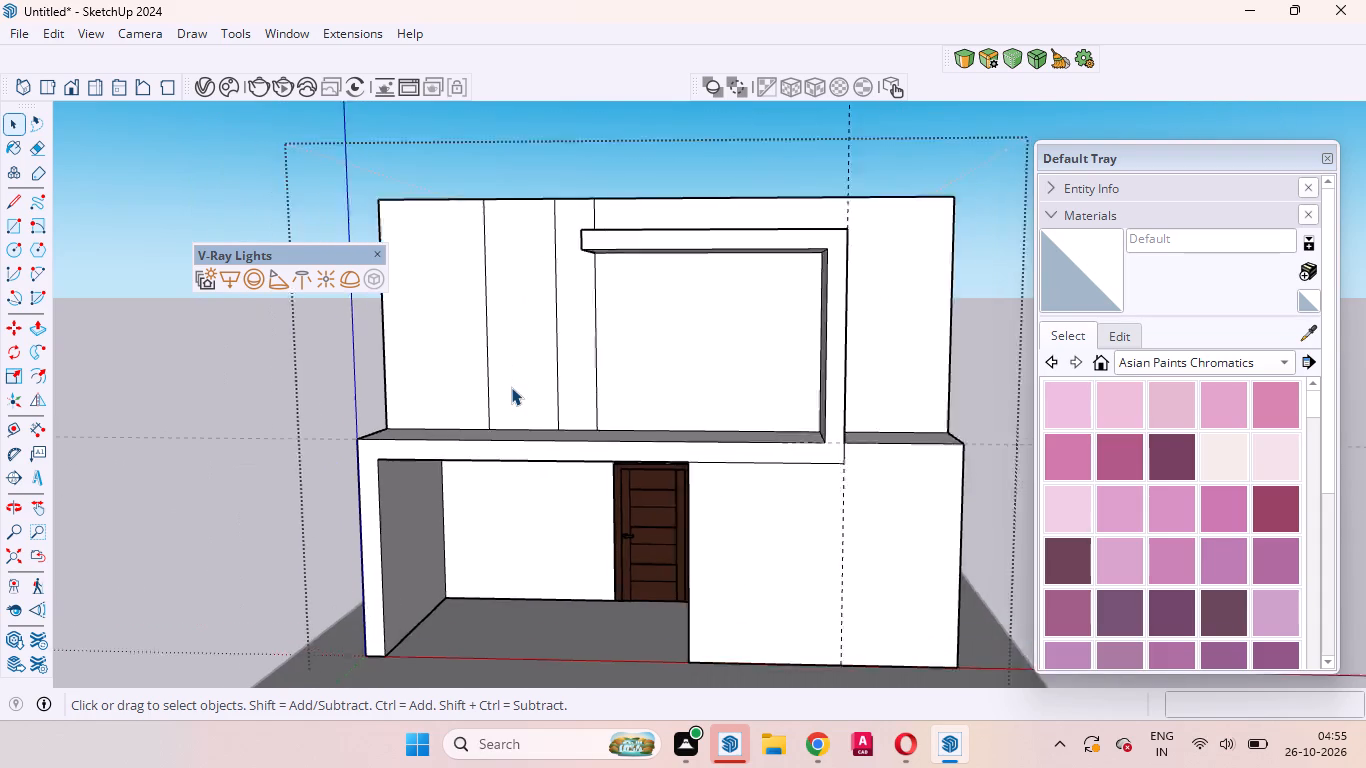
Place a vertical guide 2'2" from the corner-side panel's inner dividing line, toward the building's corner on the upper front.
{"action": "scroll", "coordinate": [511, 387], "scroll_direction": "up", "scroll_amount": 3}
{"action": "middle_click_drag", "start_coordinate": [511, 387], "coordinate": [513, 339]}
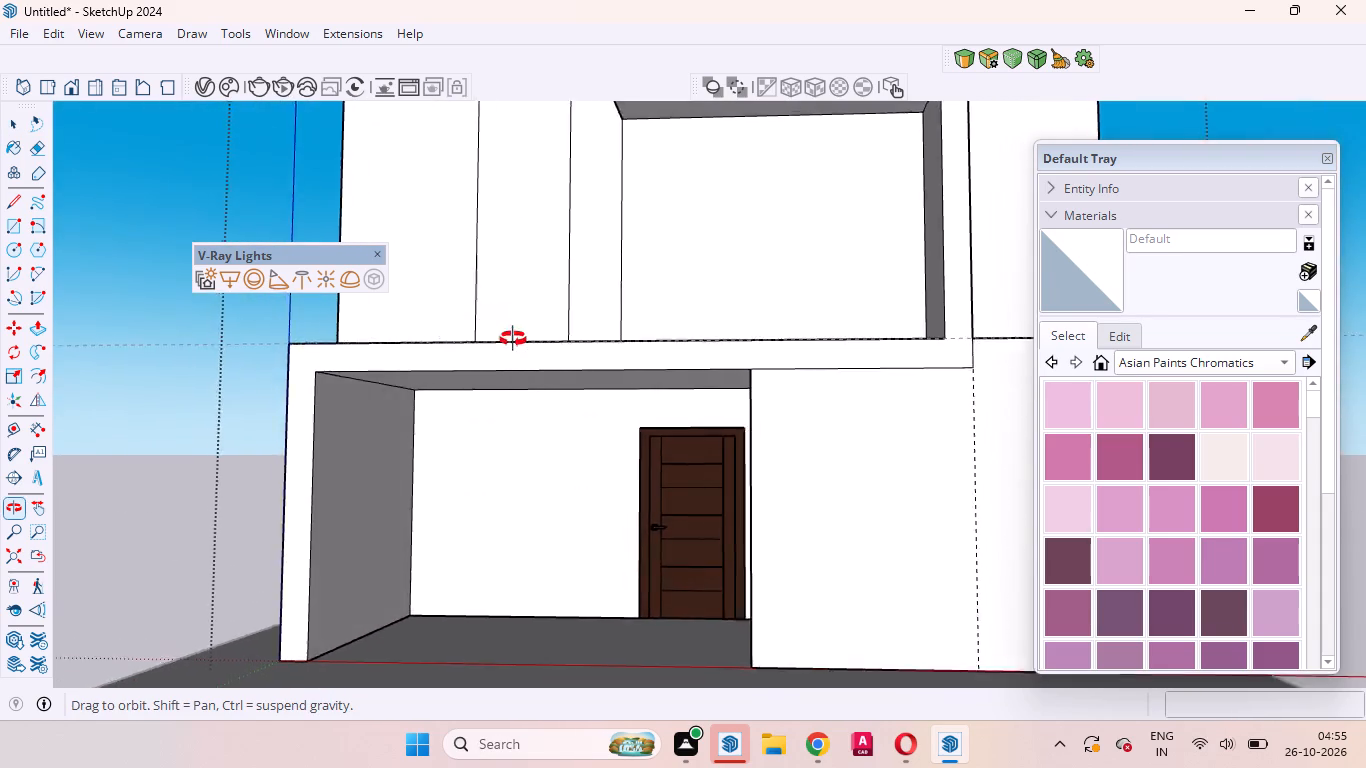
{"action": "middle_click_drag", "start_coordinate": [513, 339], "coordinate": [566, 422]}
{"action": "scroll", "coordinate": [520, 400], "scroll_direction": "down", "scroll_amount": 3}
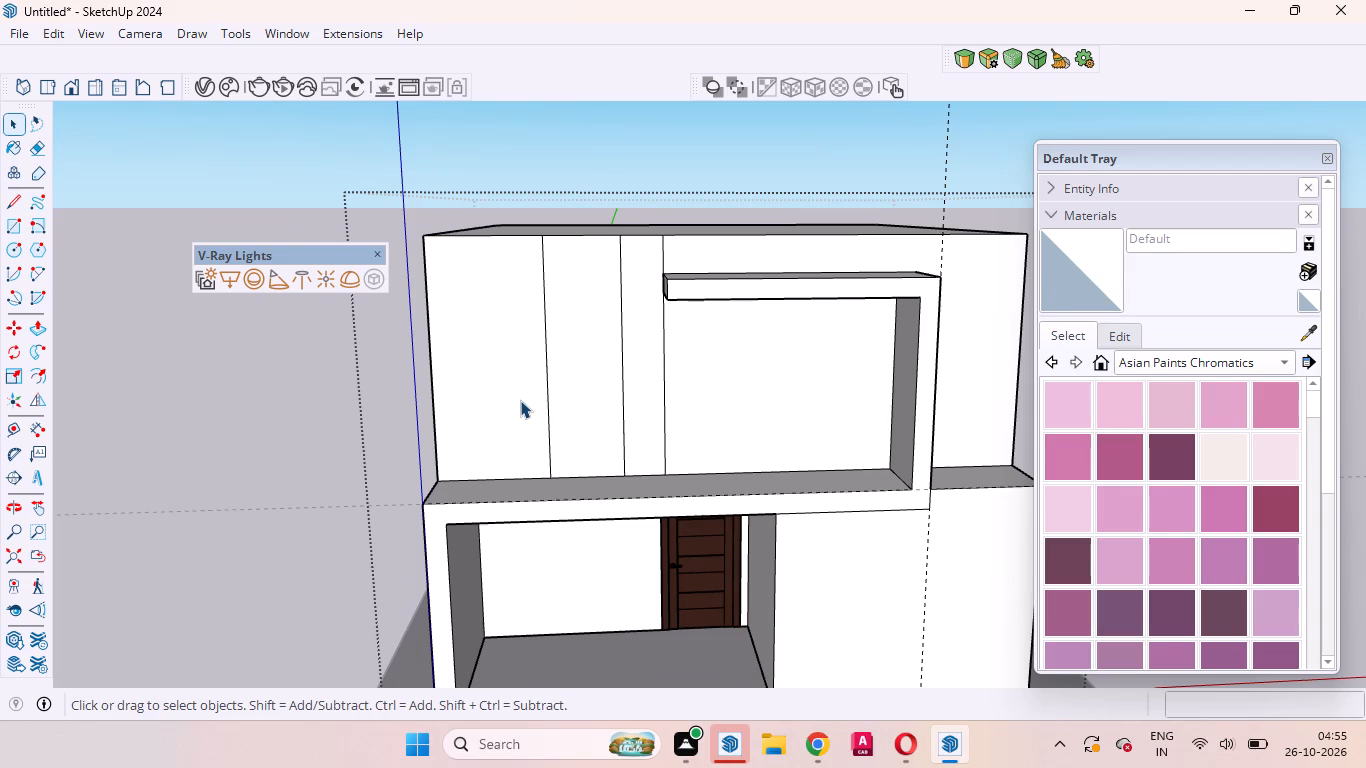
{"action": "scroll", "coordinate": [548, 388], "scroll_direction": "down", "scroll_amount": 4}
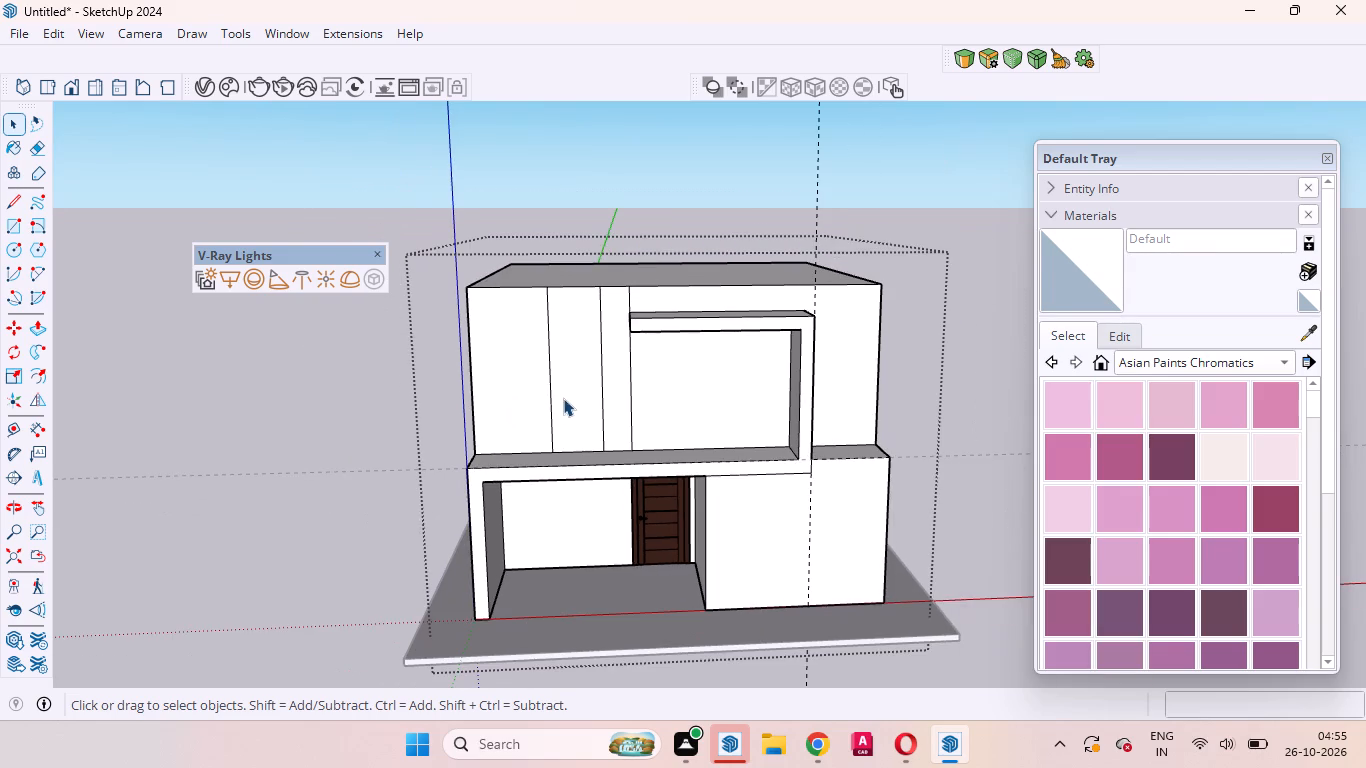
{"action": "middle_click_drag", "start_coordinate": [554, 388], "coordinate": [604, 562]}
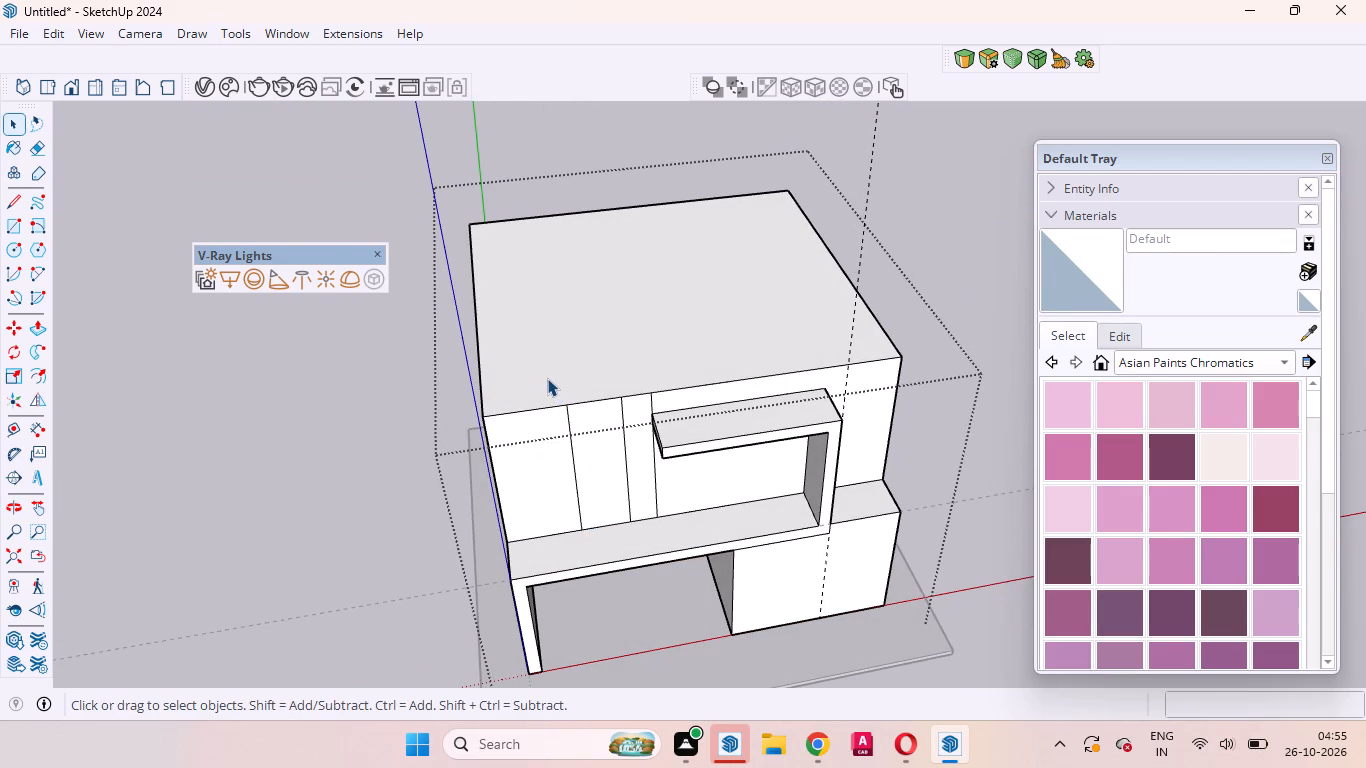
{"action": "left_click", "coordinate": [533, 356]}
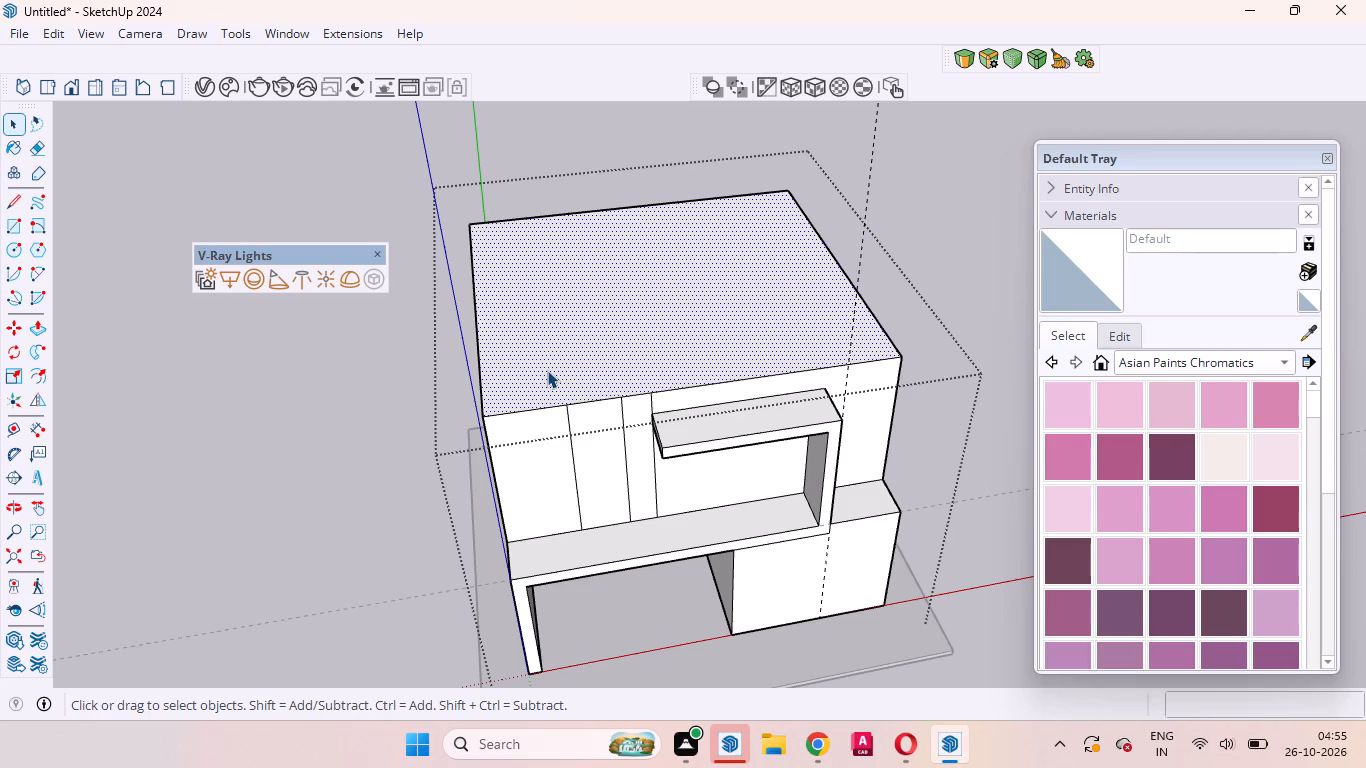
{"action": "left_click", "coordinate": [549, 487]}
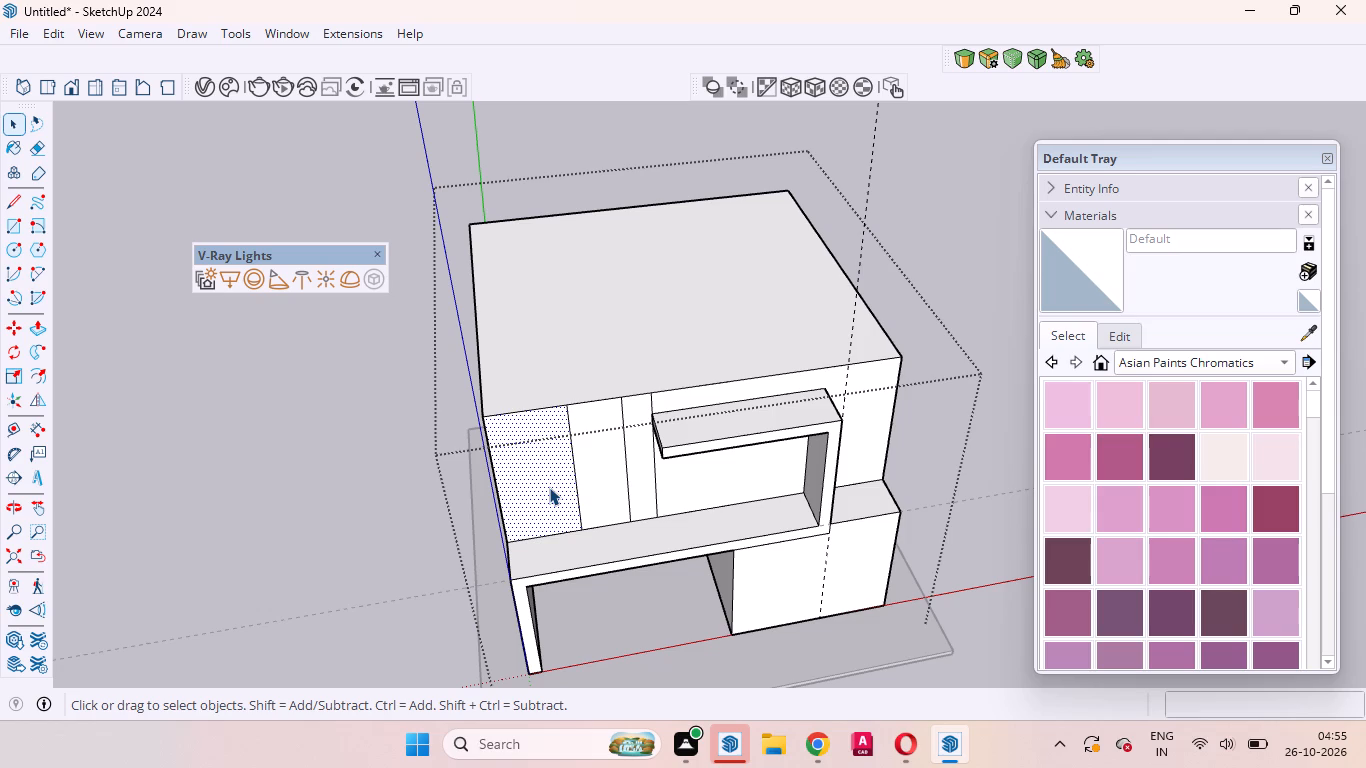
{"action": "key", "text": "t"}
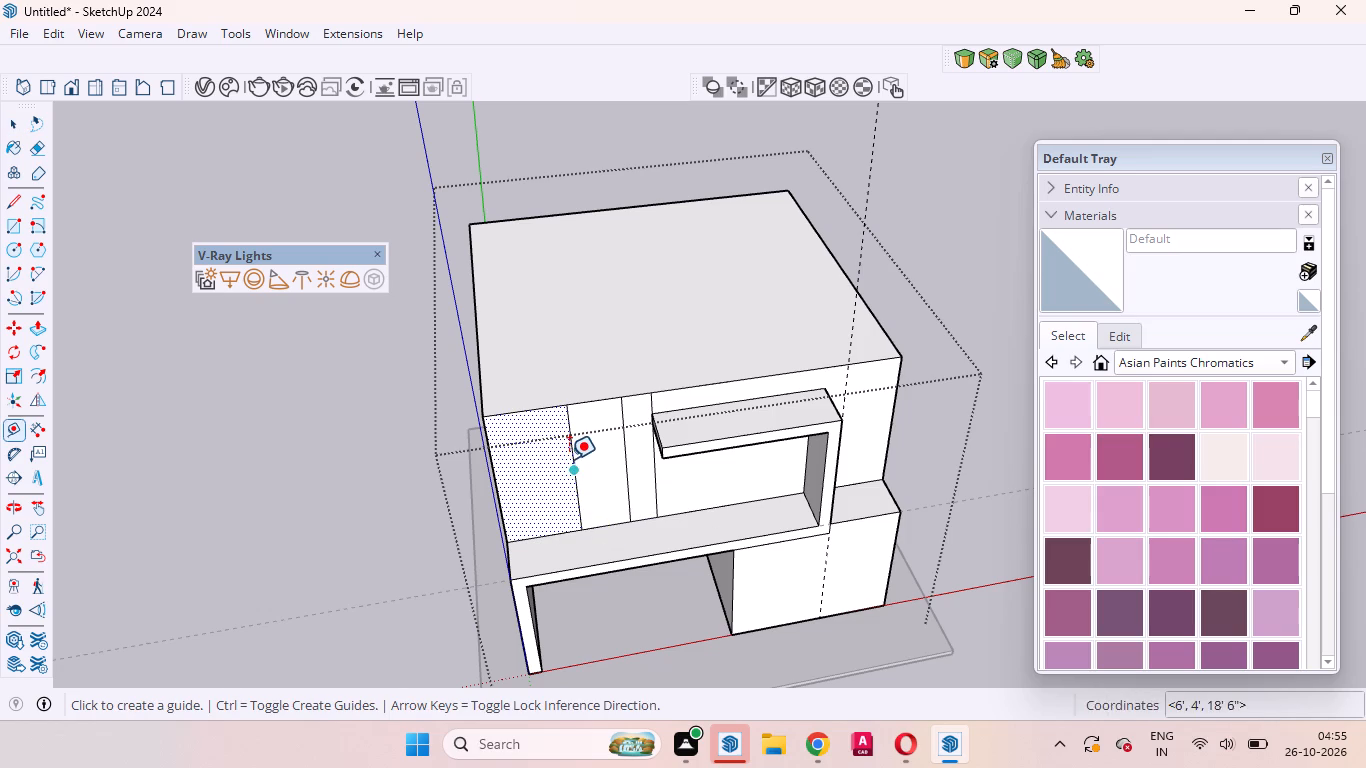
{"action": "left_click", "coordinate": [569, 458]}
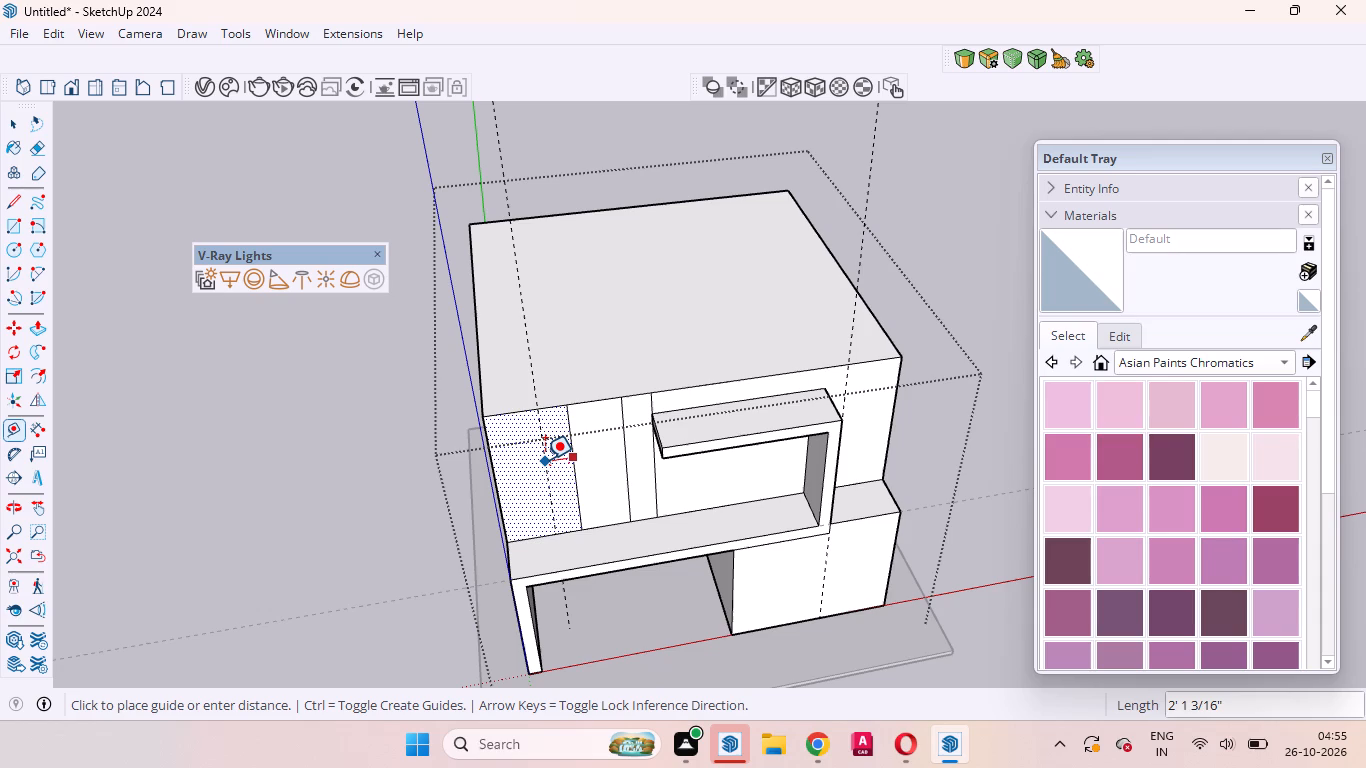
{"action": "type", "text": "2'"}
{"action": "key", "text": "2"}
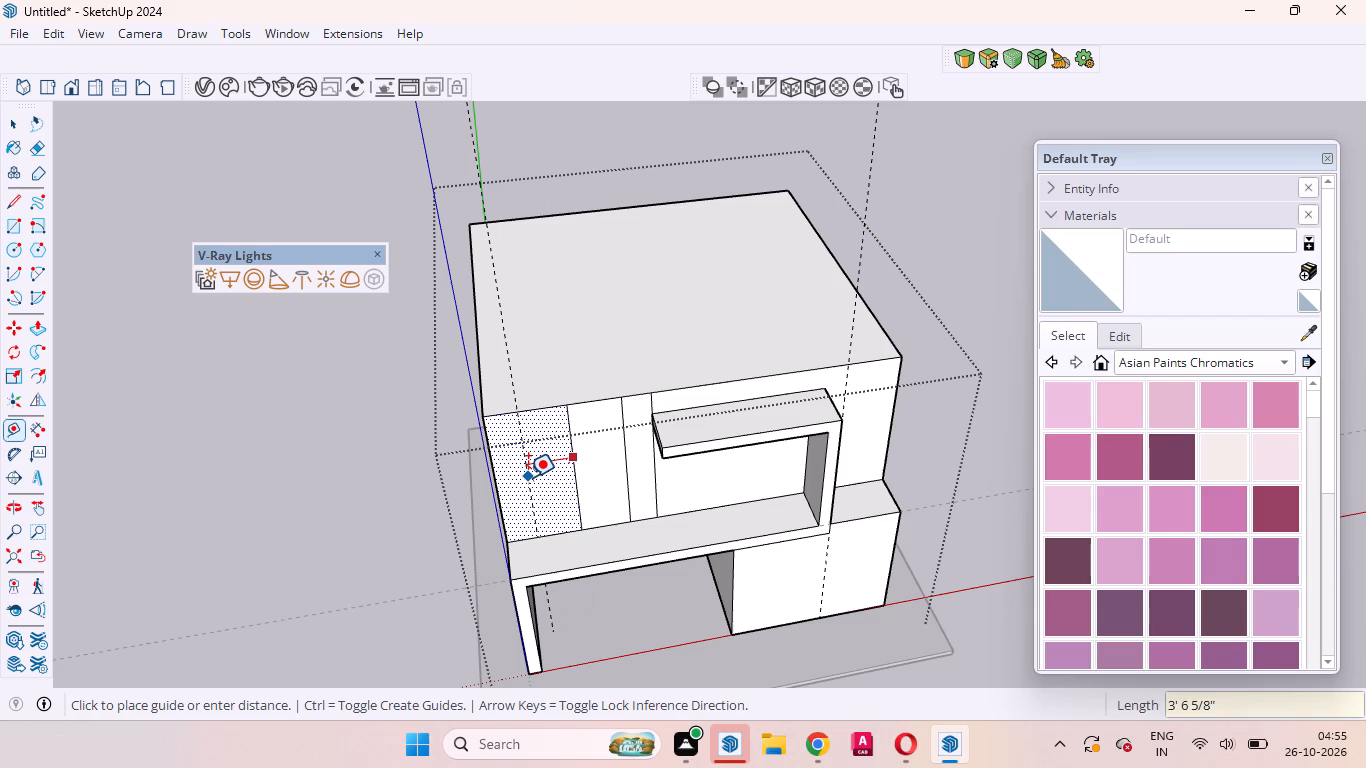
{"action": "type", "text": "2'"}
{"action": "key", "text": "2"}
{"action": "key", "text": "Return"}
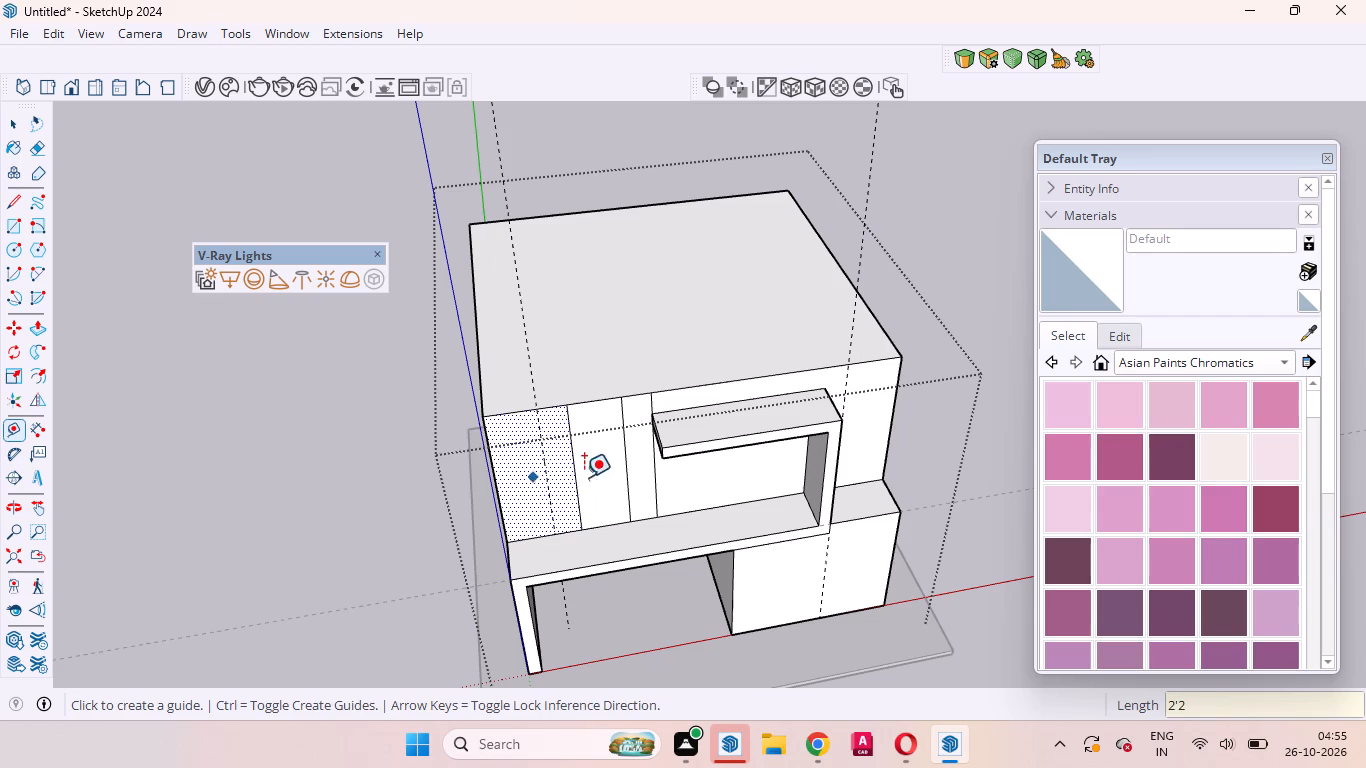
Place a second vertical guide 24" from the middle panel's frame-side dividing line, toward the building's corner.
{"action": "left_click", "coordinate": [629, 469]}
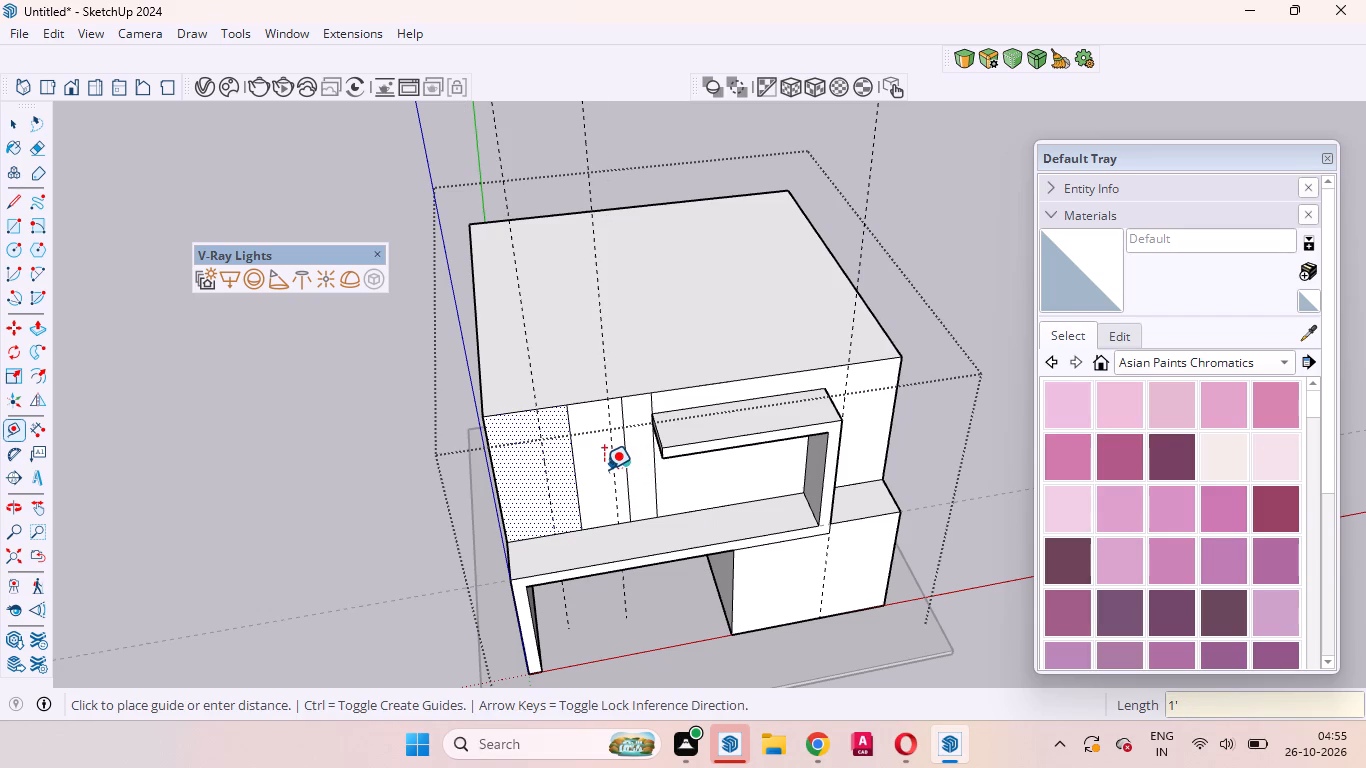
{"action": "scroll", "coordinate": [604, 469], "scroll_direction": "up", "scroll_amount": 9}
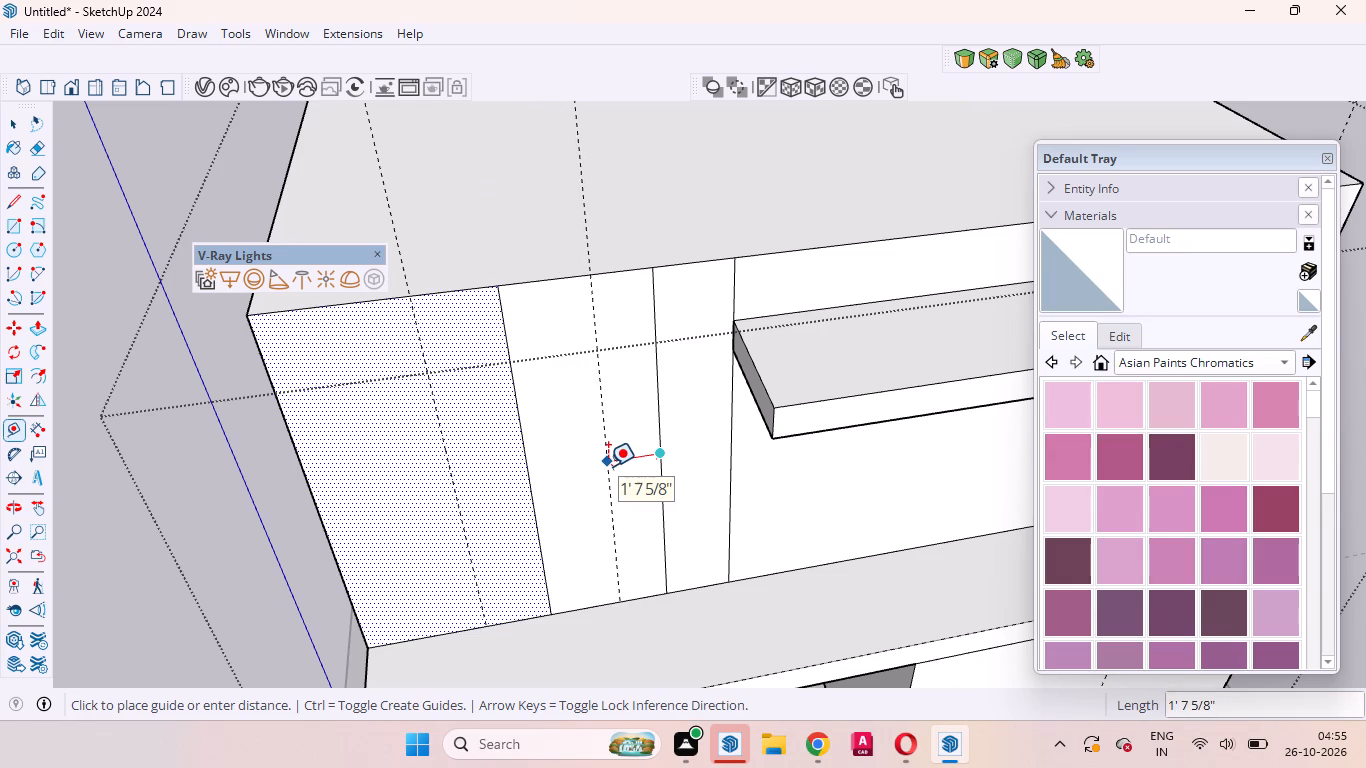
{"action": "type", "text": "24"}
{"action": "key", "text": "Return"}
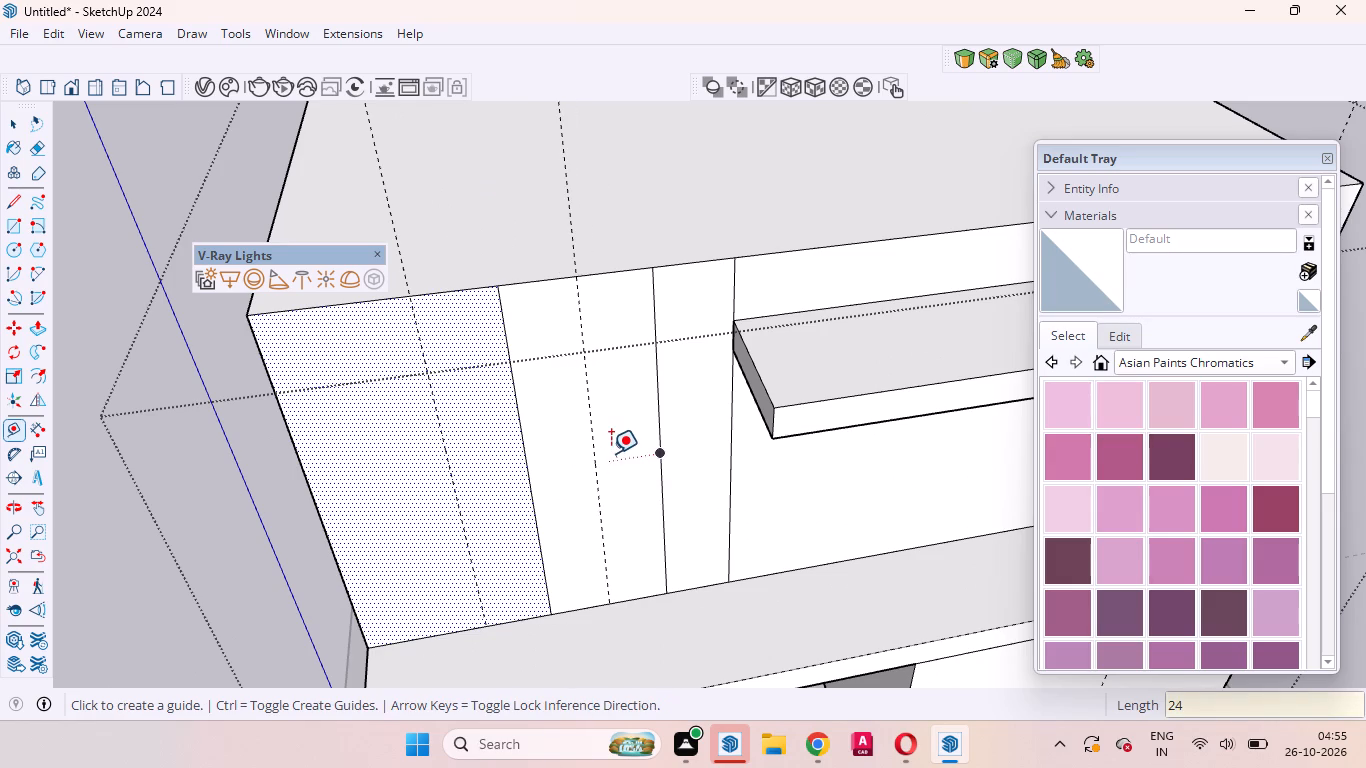
{"action": "key", "text": "space"}
Examine the roof face and the three upper-front panels around the vertical guides, selecting each face in turn.
{"action": "scroll", "coordinate": [618, 428], "scroll_direction": "down", "scroll_amount": 5}
{"action": "scroll", "coordinate": [621, 461], "scroll_direction": "up", "scroll_amount": 1}
{"action": "middle_click", "coordinate": [621, 461]}
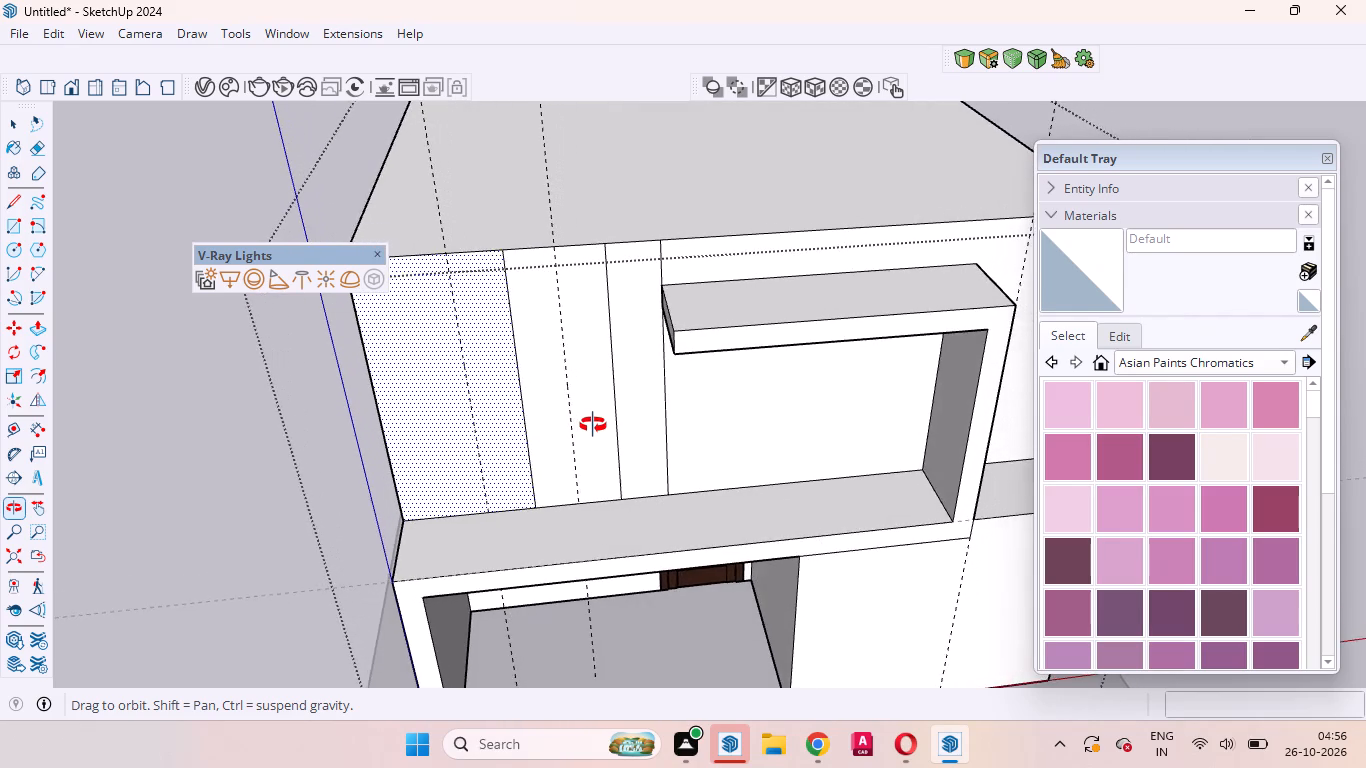
{"action": "scroll", "coordinate": [634, 458], "scroll_direction": "down", "scroll_amount": 4}
{"action": "scroll", "coordinate": [522, 380], "scroll_direction": "up", "scroll_amount": 4}
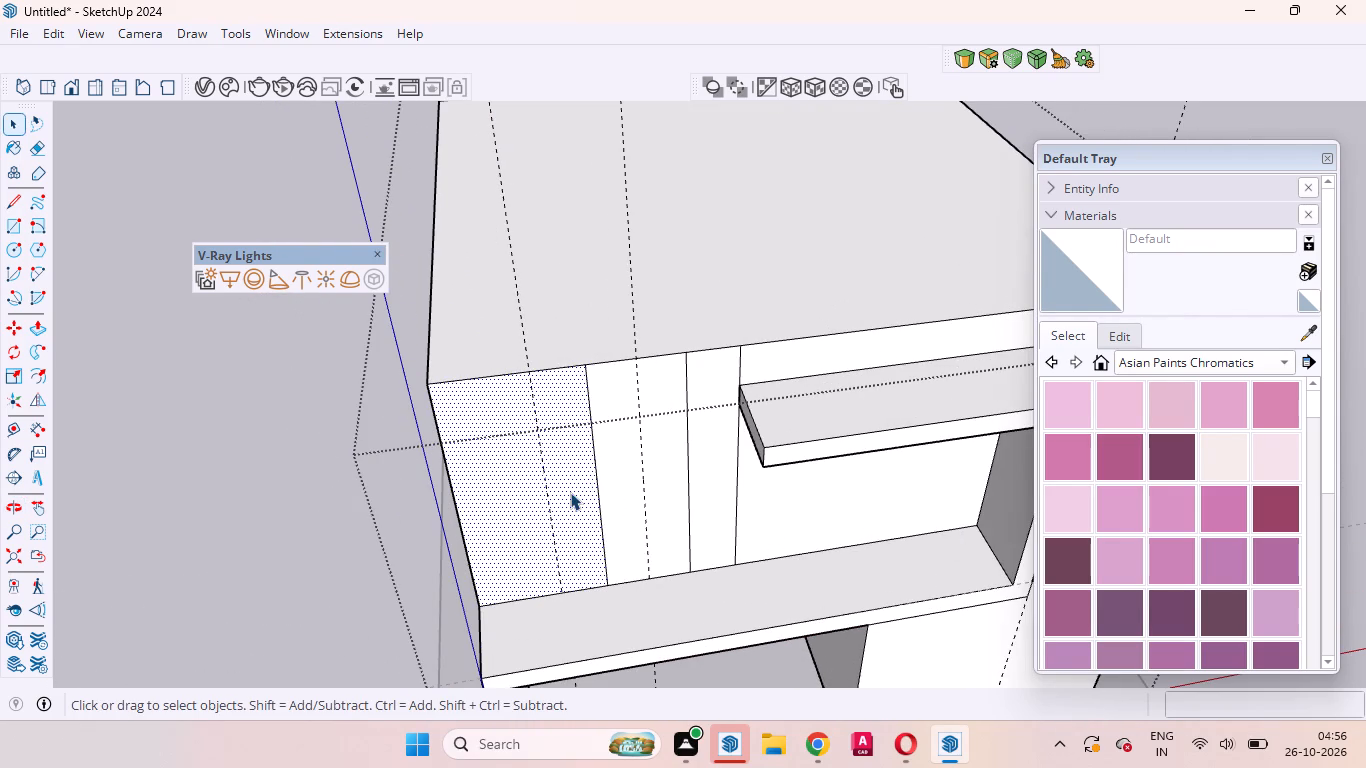
{"action": "scroll", "coordinate": [570, 492], "scroll_direction": "down", "scroll_amount": 4}
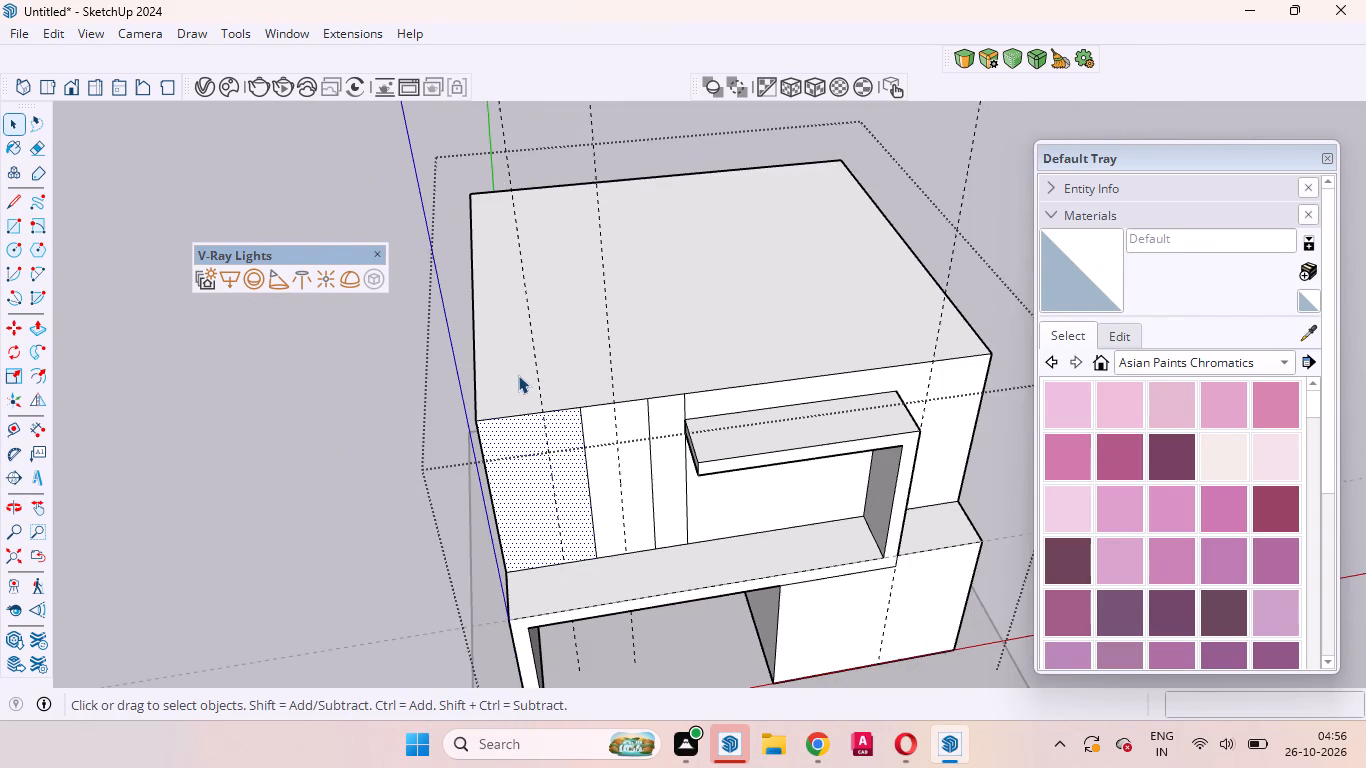
{"action": "scroll", "coordinate": [518, 375], "scroll_direction": "up", "scroll_amount": 3}
{"action": "left_click", "coordinate": [536, 403]}
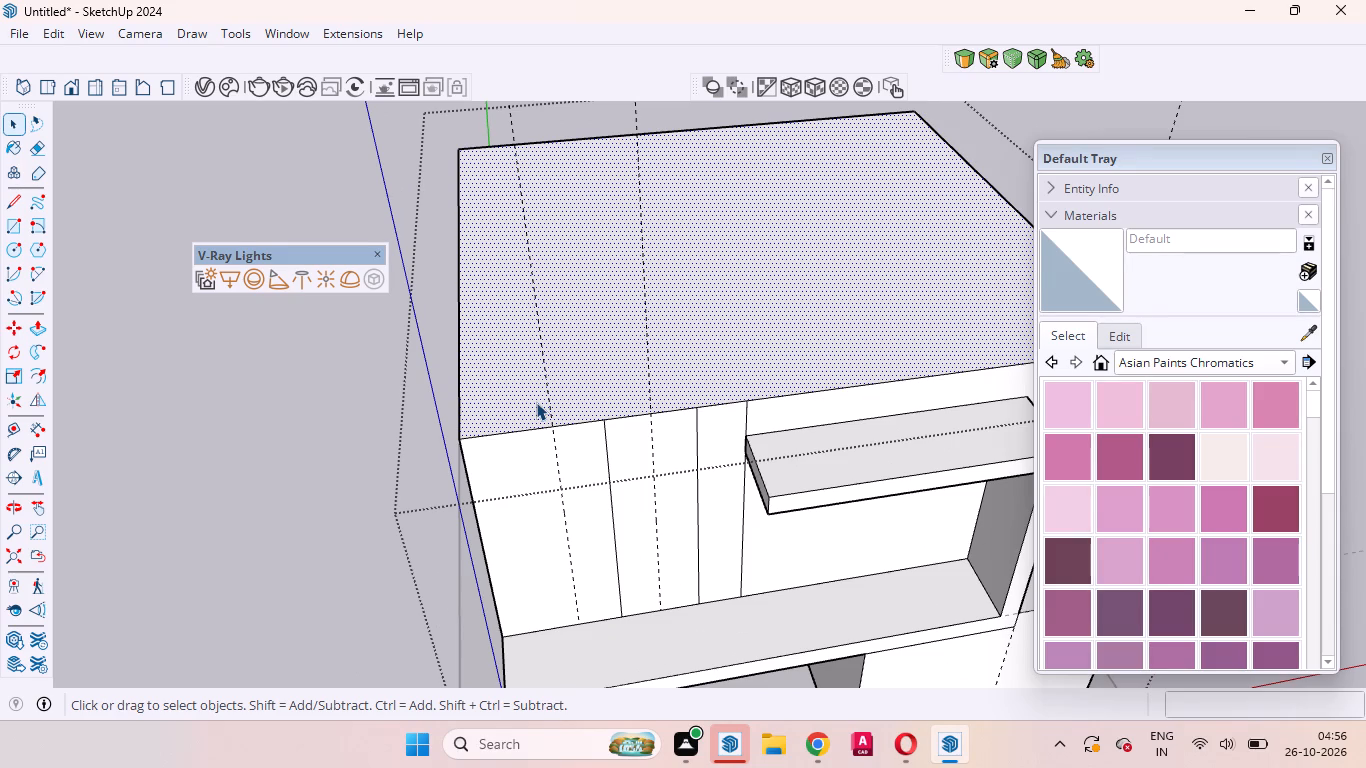
{"action": "scroll", "coordinate": [536, 402], "scroll_direction": "down", "scroll_amount": 3}
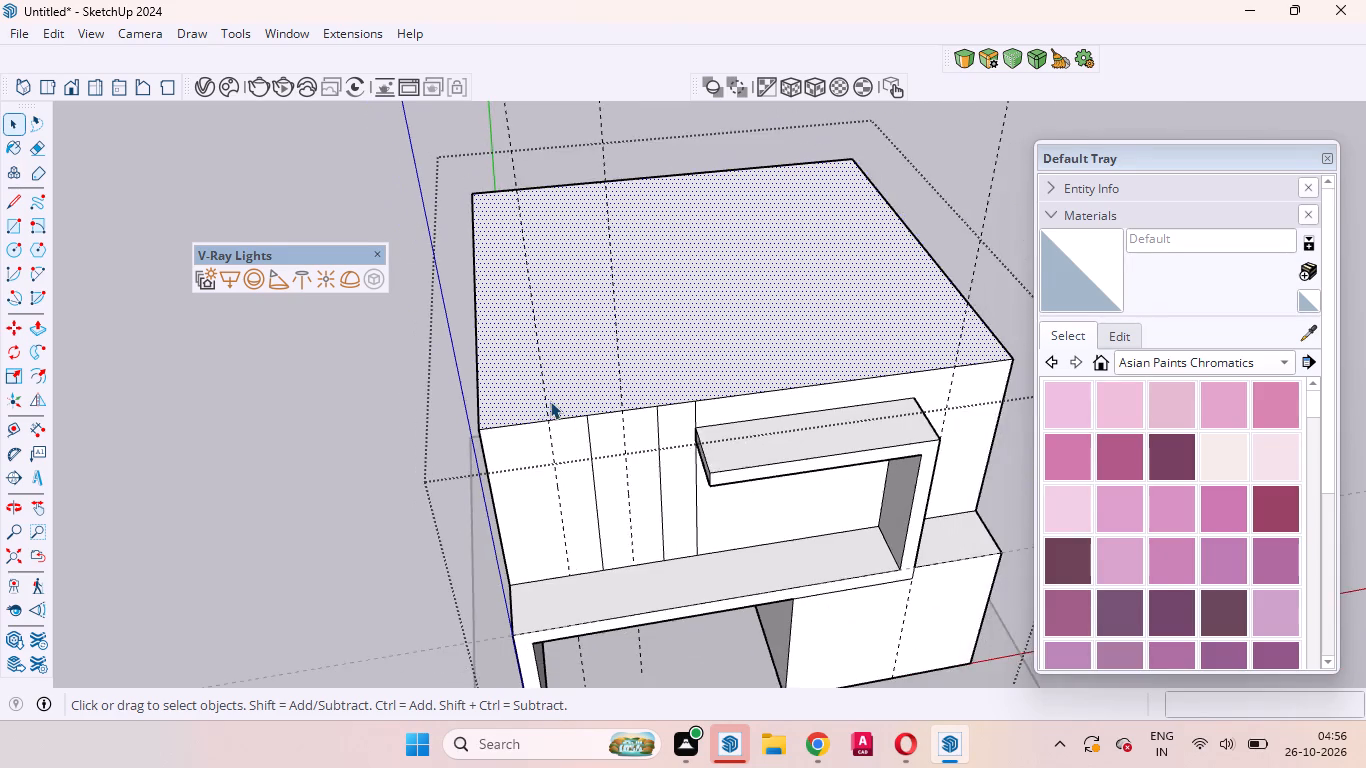
{"action": "scroll", "coordinate": [550, 401], "scroll_direction": "up", "scroll_amount": 4}
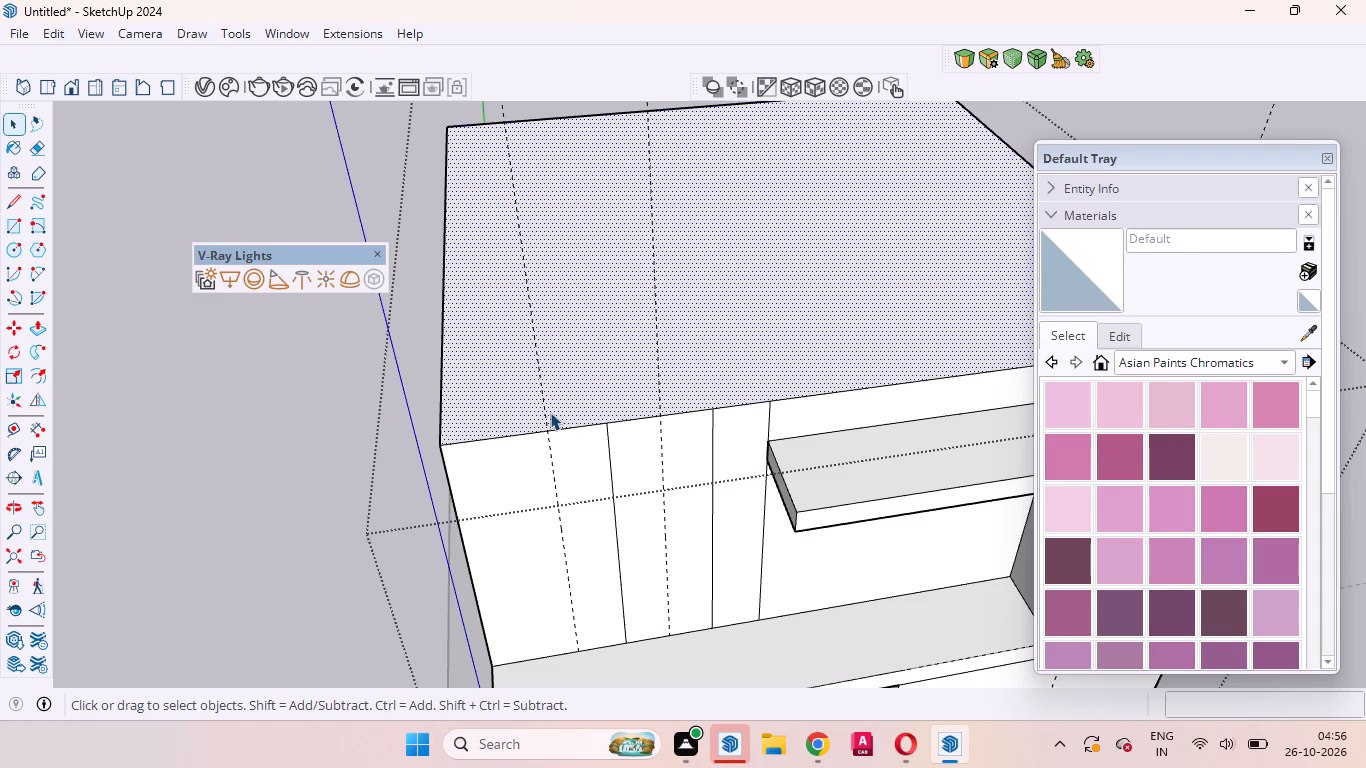
{"action": "scroll", "coordinate": [564, 535], "scroll_direction": "up", "scroll_amount": 3}
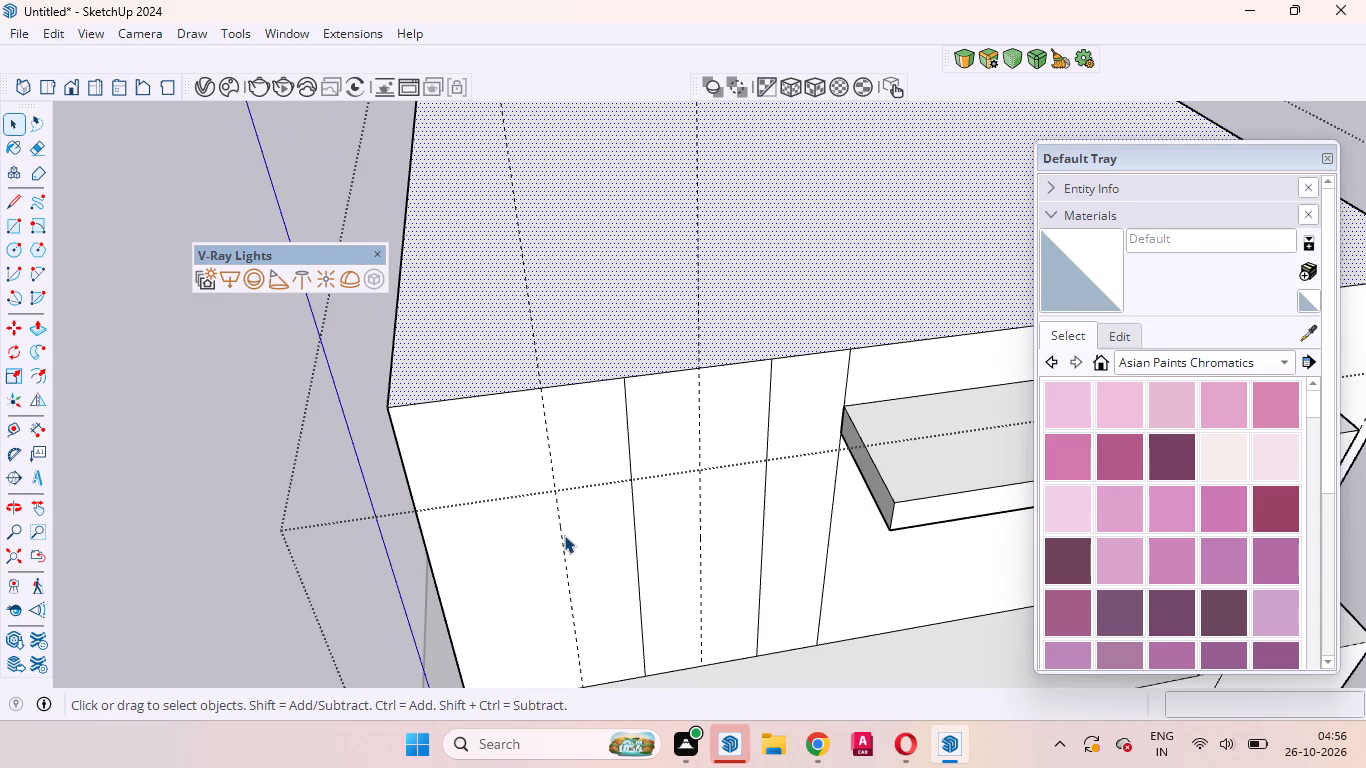
{"action": "left_click", "coordinate": [593, 545]}
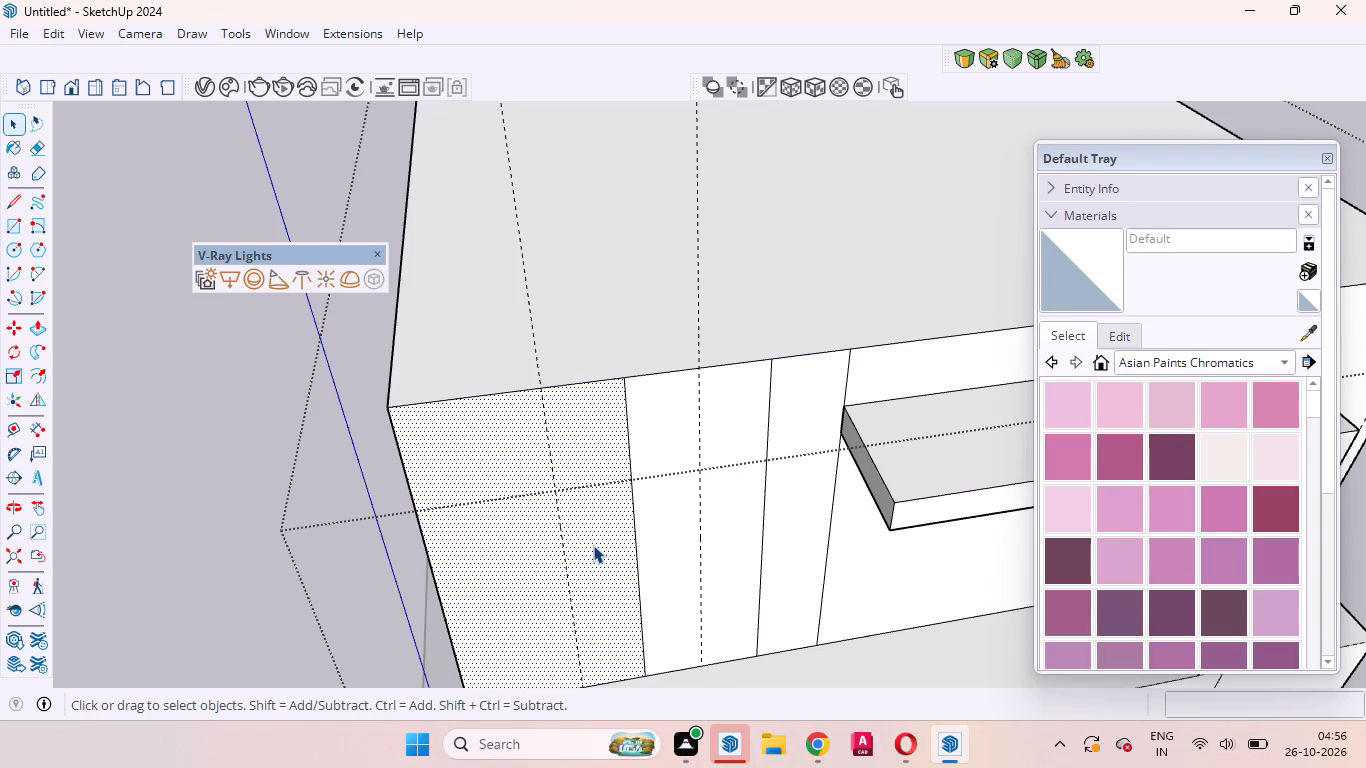
{"action": "left_click", "coordinate": [593, 545]}
{"action": "left_click", "coordinate": [662, 518]}
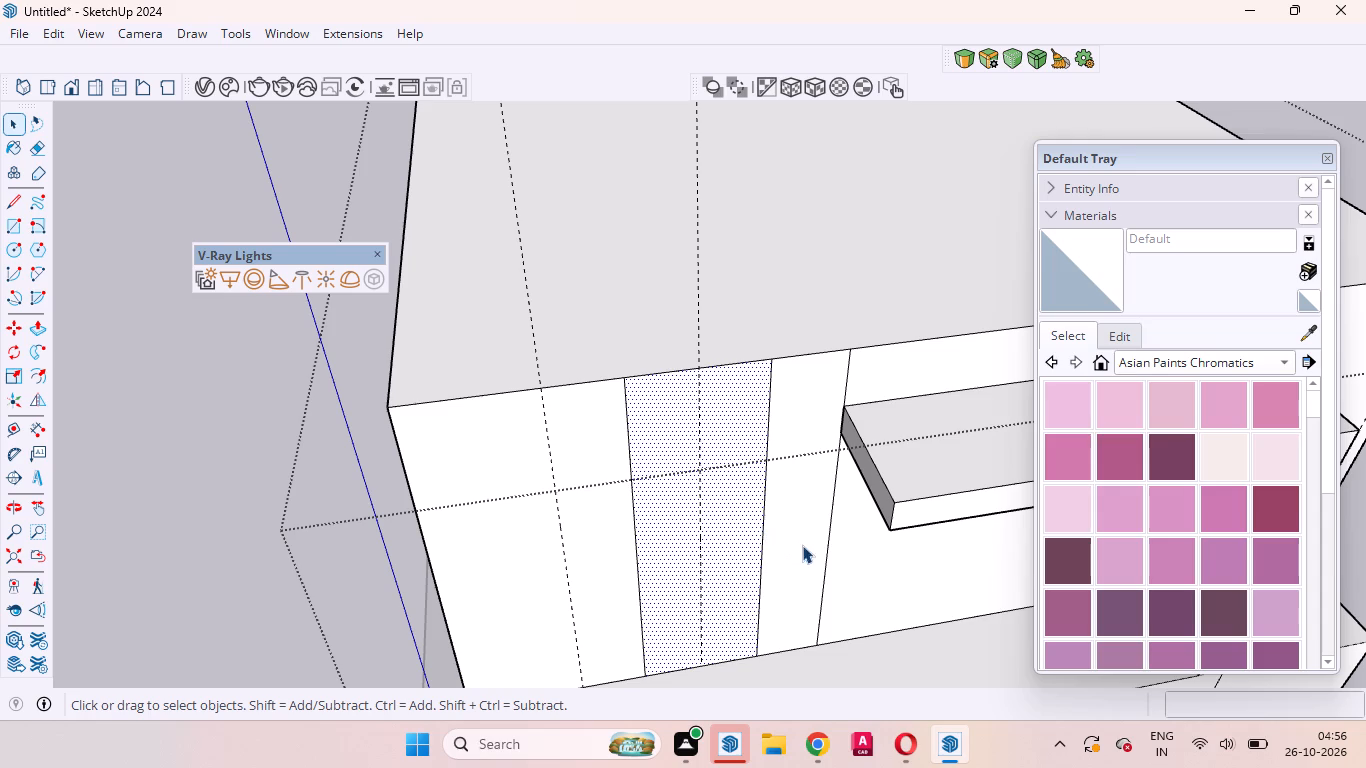
{"action": "left_click", "coordinate": [811, 550]}
Place a horizontal guide 3' below the upper front's top edge, meeting the projecting frame's top bar.
{"action": "middle_click_drag", "start_coordinate": [619, 354], "coordinate": [608, 429]}
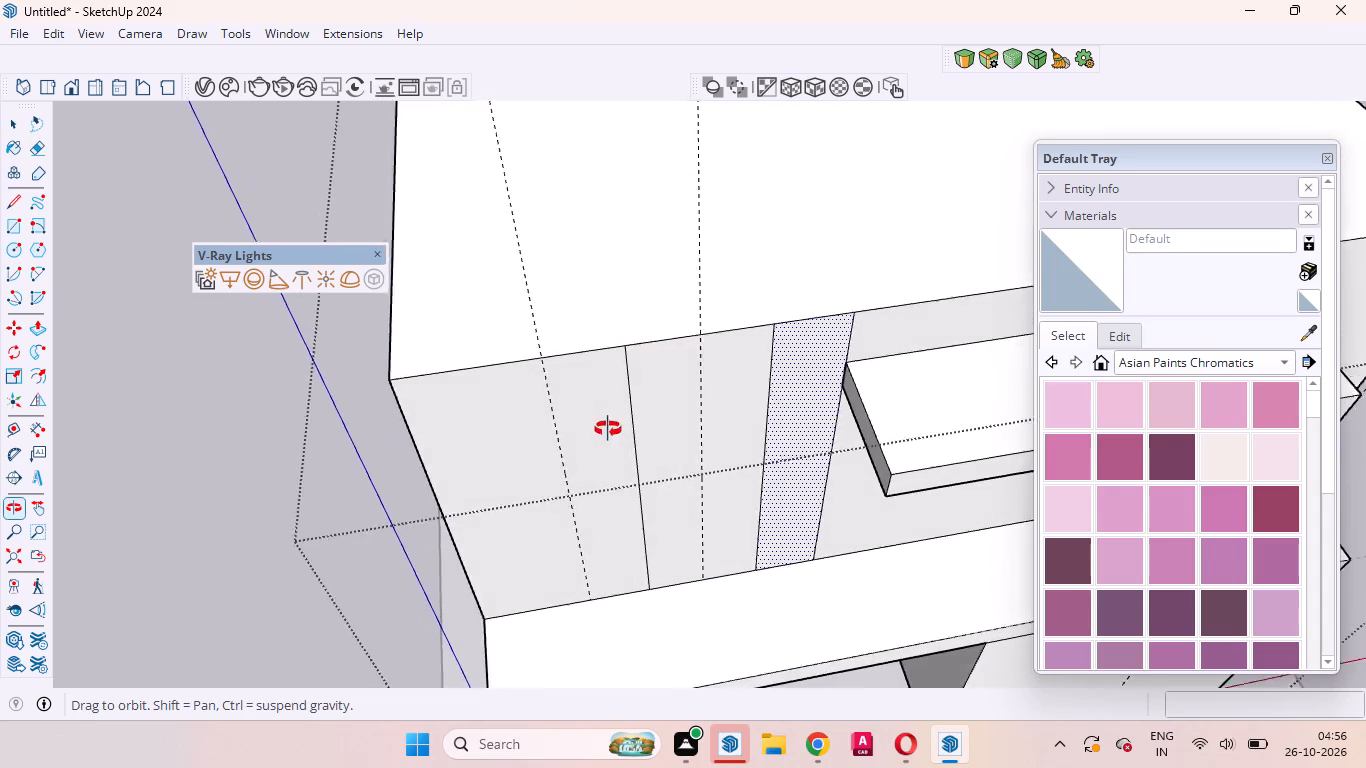
{"action": "middle_click_drag", "start_coordinate": [608, 429], "coordinate": [559, 433]}
{"action": "scroll", "coordinate": [559, 433], "scroll_direction": "up", "scroll_amount": 1}
{"action": "scroll", "coordinate": [560, 437], "scroll_direction": "down", "scroll_amount": 3}
{"action": "scroll", "coordinate": [620, 504], "scroll_direction": "up", "scroll_amount": 2}
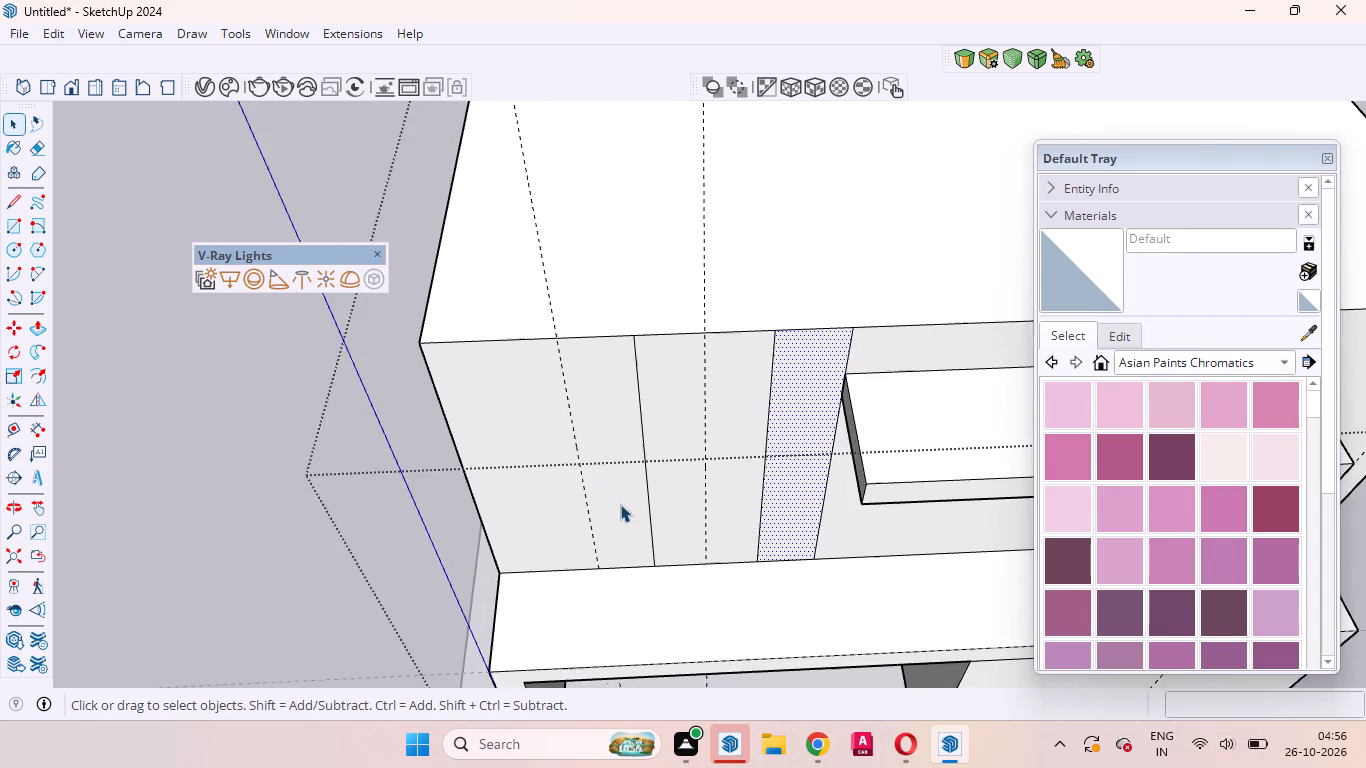
{"action": "middle_click_drag", "start_coordinate": [610, 534], "coordinate": [605, 451]}
{"action": "scroll", "coordinate": [613, 560], "scroll_direction": "down", "scroll_amount": 4}
{"action": "scroll", "coordinate": [722, 310], "scroll_direction": "up", "scroll_amount": 2}
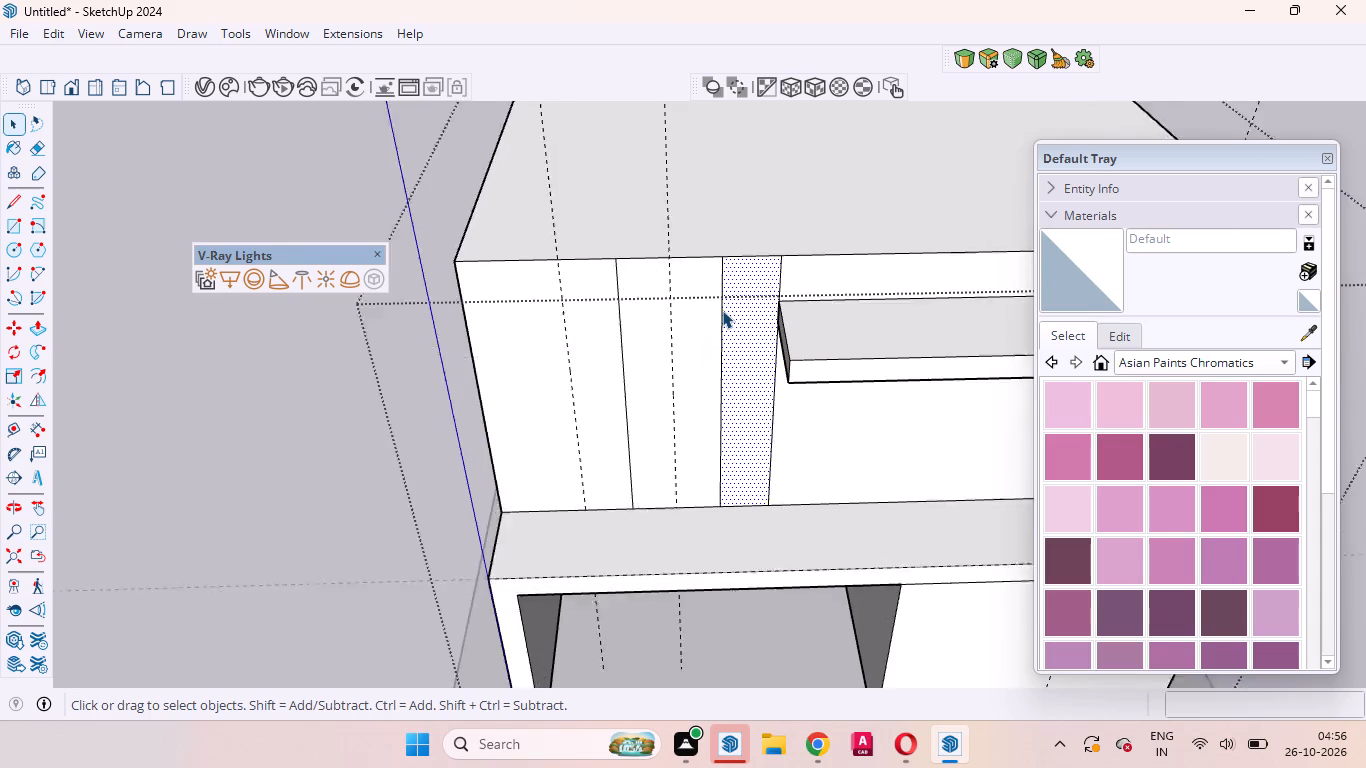
{"action": "scroll", "coordinate": [722, 310], "scroll_direction": "up", "scroll_amount": 1}
{"action": "key", "text": "t"}
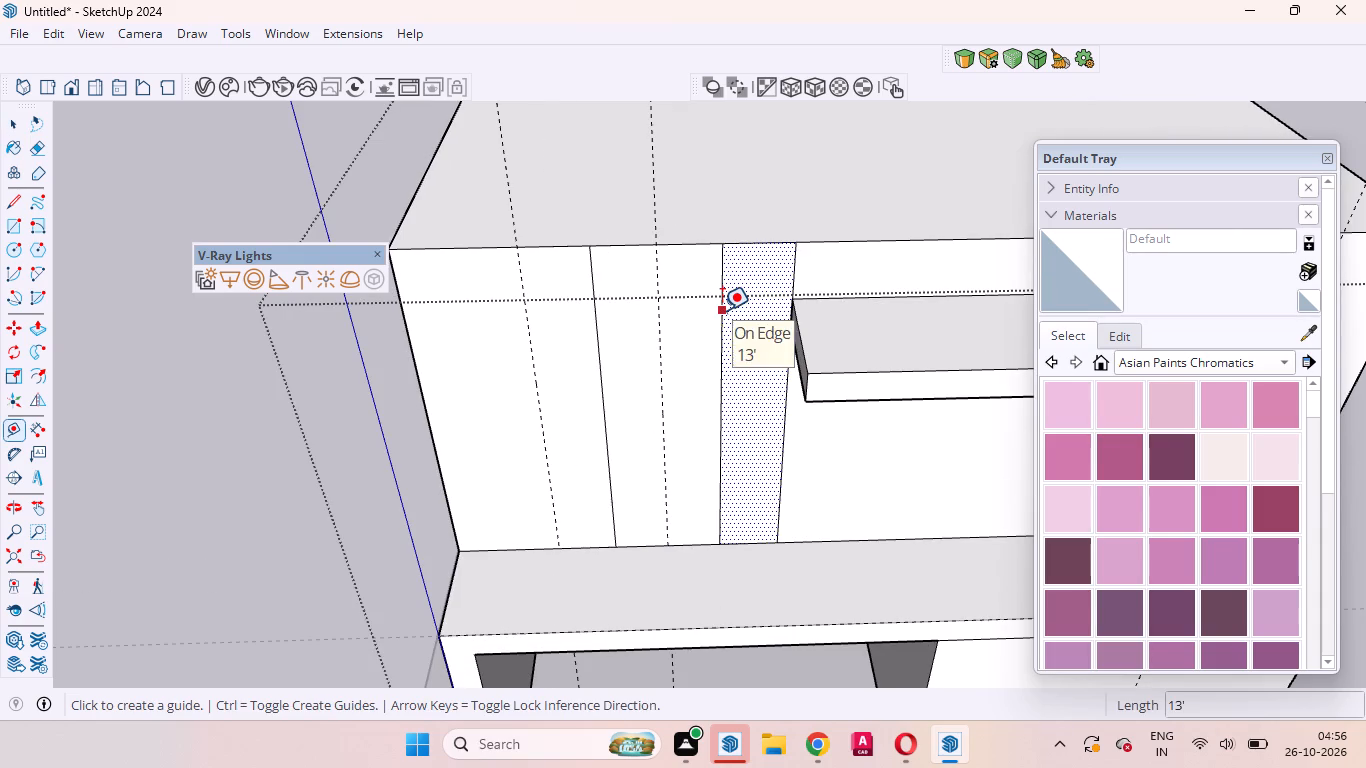
{"action": "left_click", "coordinate": [689, 244]}
{"action": "scroll", "coordinate": [730, 409], "scroll_direction": "up", "scroll_amount": 1}
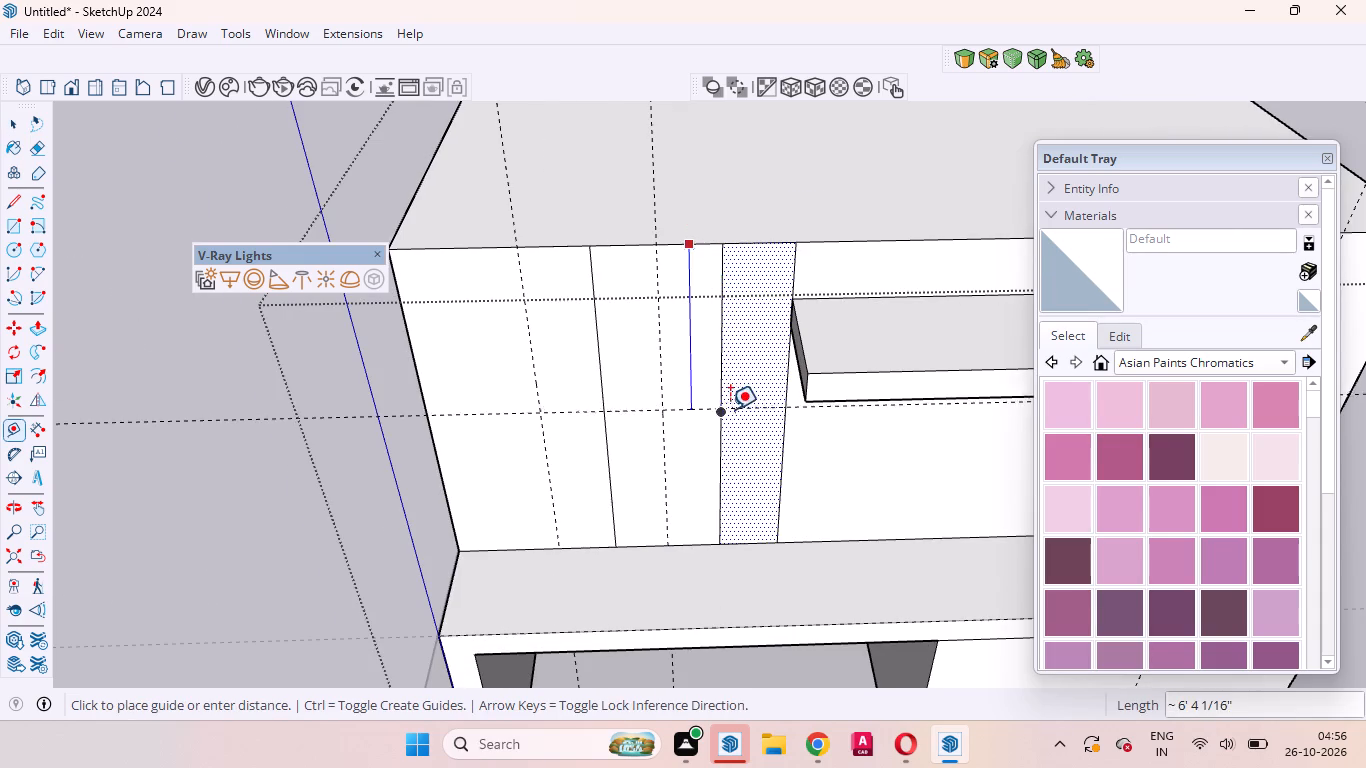
{"action": "scroll", "coordinate": [730, 409], "scroll_direction": "up", "scroll_amount": 3}
{"action": "middle_click_drag", "start_coordinate": [737, 419], "coordinate": [752, 356]}
{"action": "scroll", "coordinate": [754, 352], "scroll_direction": "up", "scroll_amount": 1}
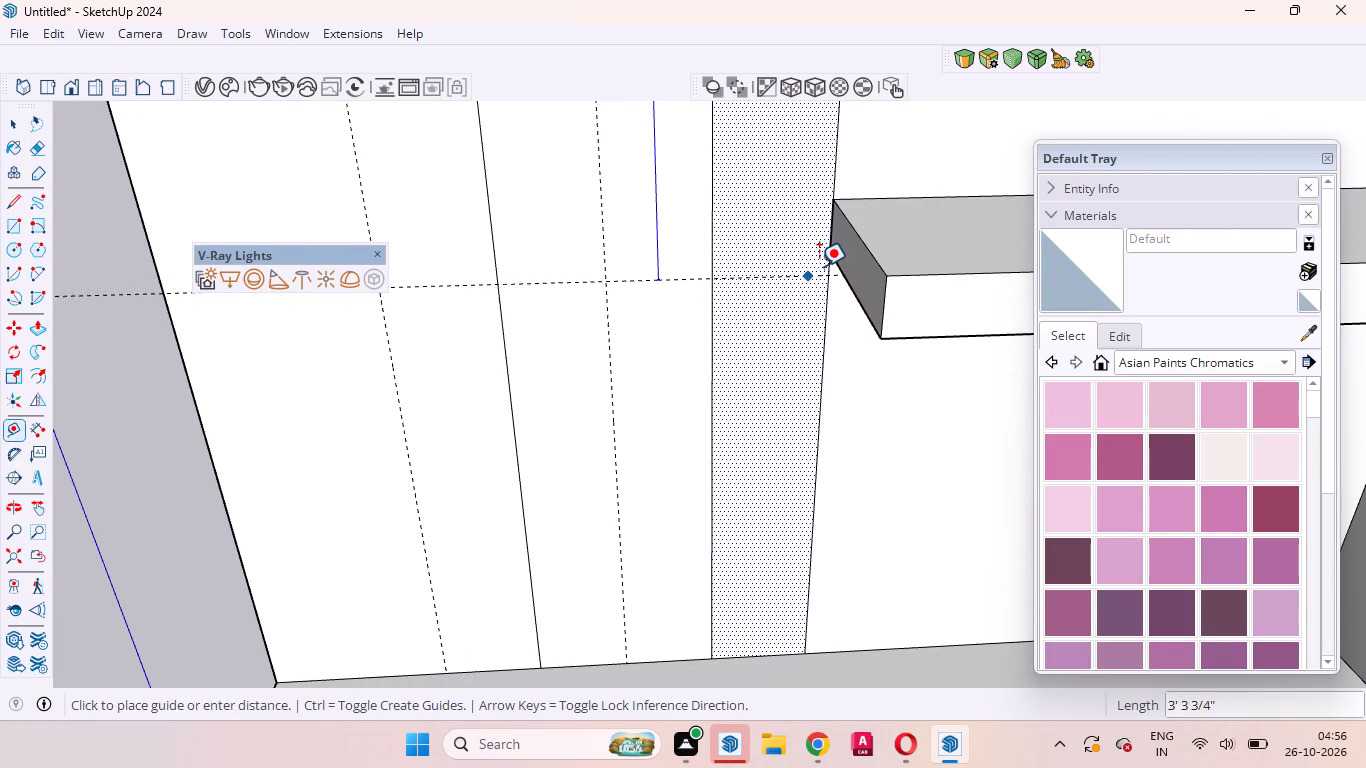
{"action": "left_click", "coordinate": [827, 253]}
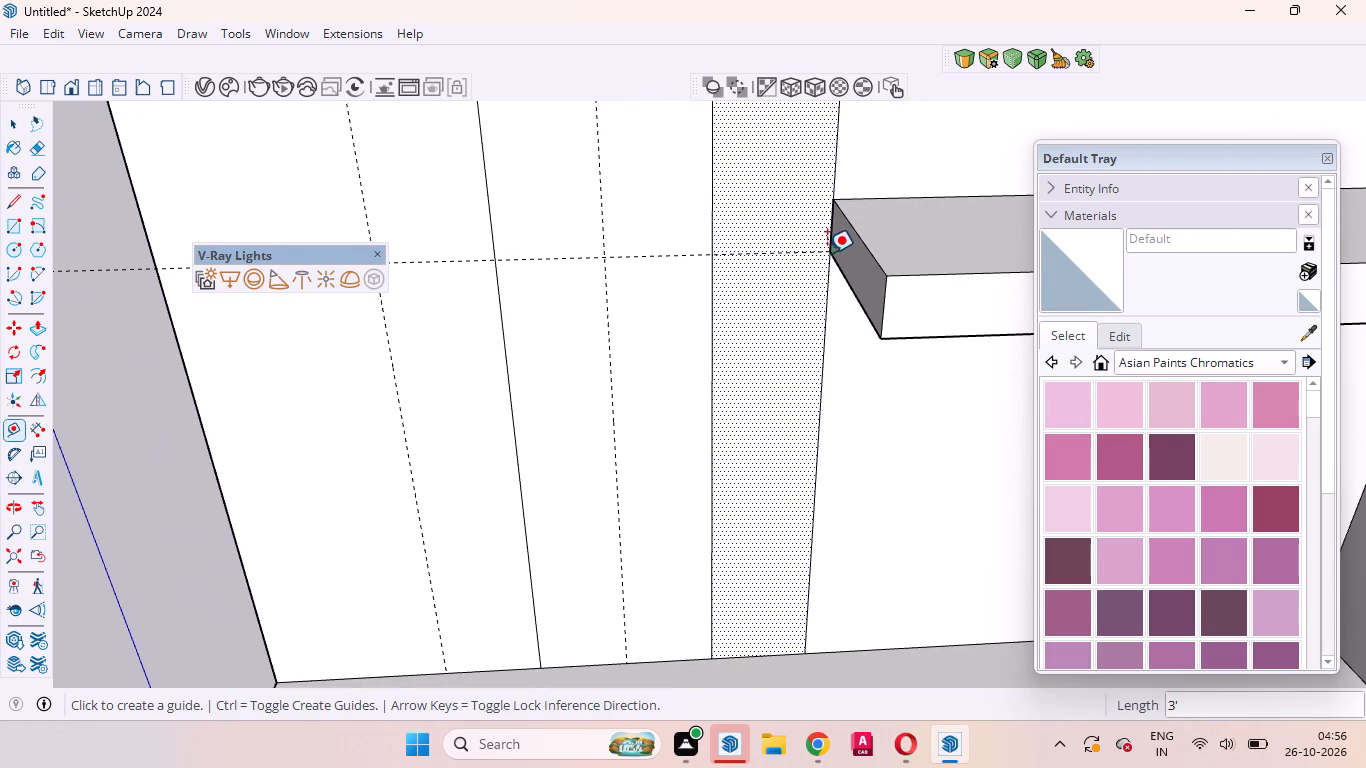
{"action": "key", "text": "space"}
Select the corner-side panel and examine how the guides cross the upper front.
{"action": "scroll", "coordinate": [594, 392], "scroll_direction": "down", "scroll_amount": 8}
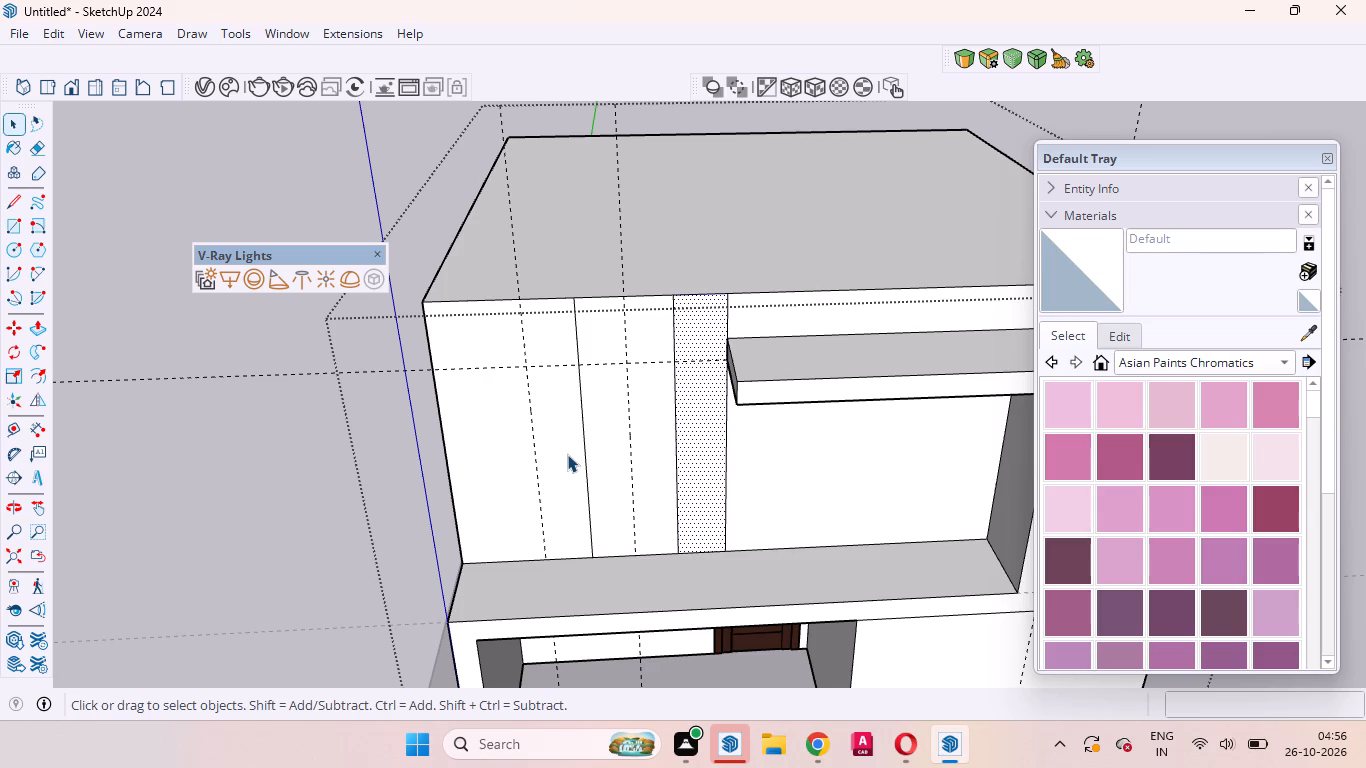
{"action": "scroll", "coordinate": [557, 455], "scroll_direction": "up", "scroll_amount": 3}
{"action": "middle_click", "coordinate": [559, 497]}
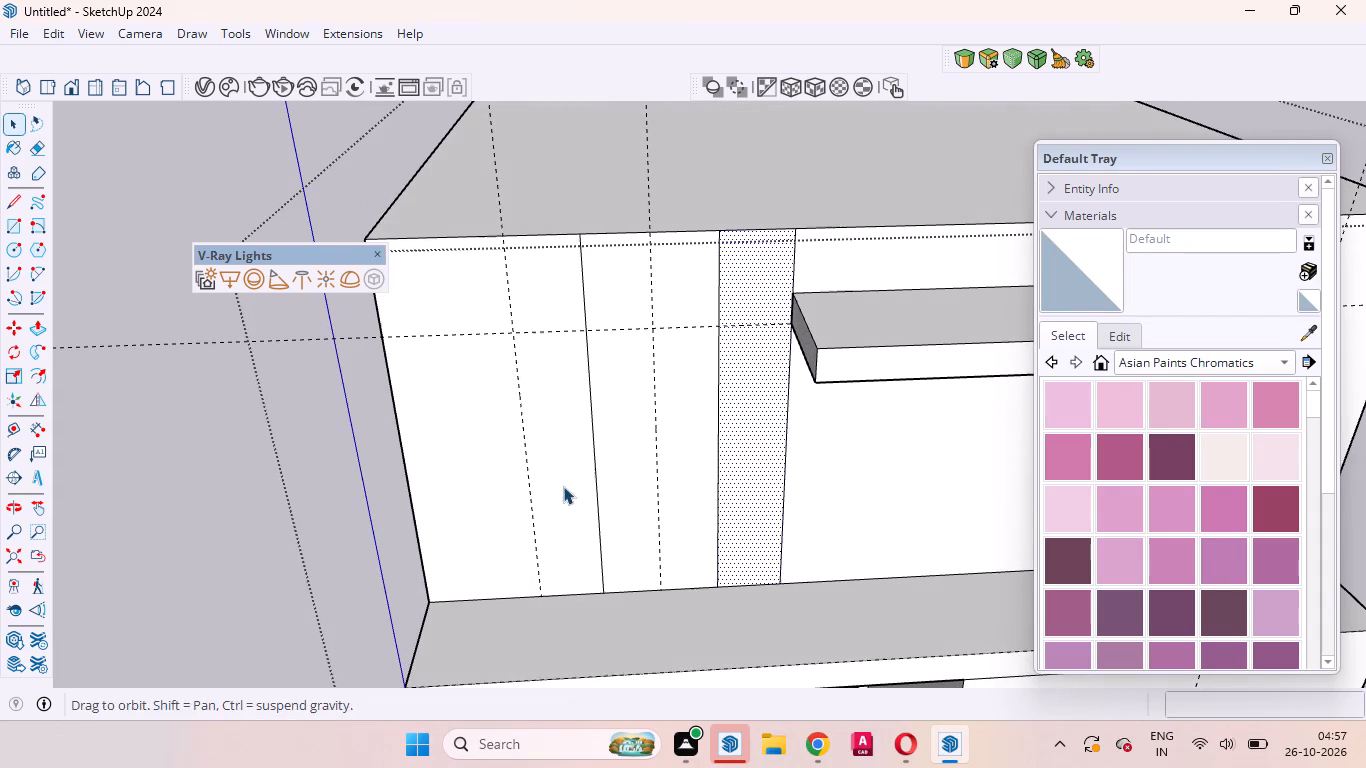
{"action": "left_click", "coordinate": [563, 473]}
{"action": "scroll", "coordinate": [563, 473], "scroll_direction": "down", "scroll_amount": 2}
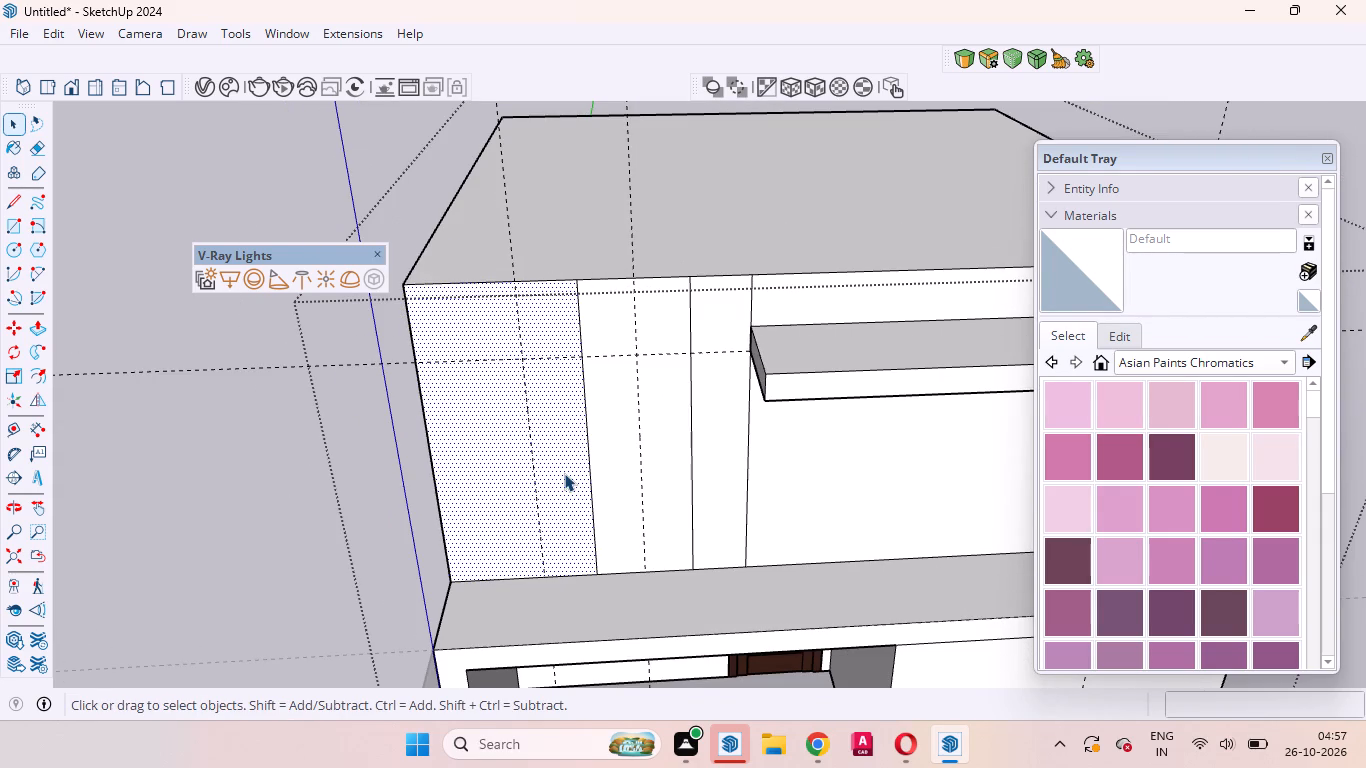
{"action": "scroll", "coordinate": [569, 488], "scroll_direction": "down", "scroll_amount": 3}
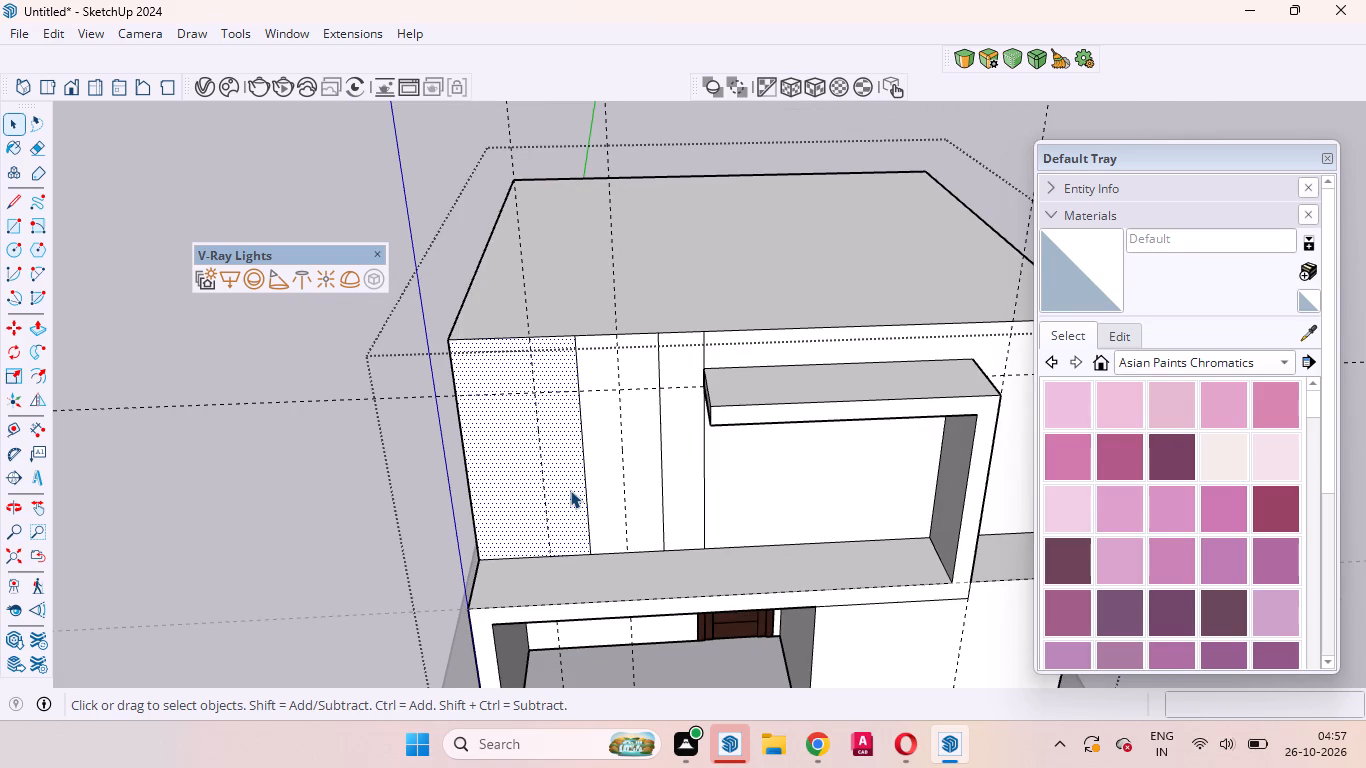
{"action": "scroll", "coordinate": [538, 372], "scroll_direction": "up", "scroll_amount": 4}
{"action": "middle_click_drag", "start_coordinate": [537, 431], "coordinate": [514, 335]}
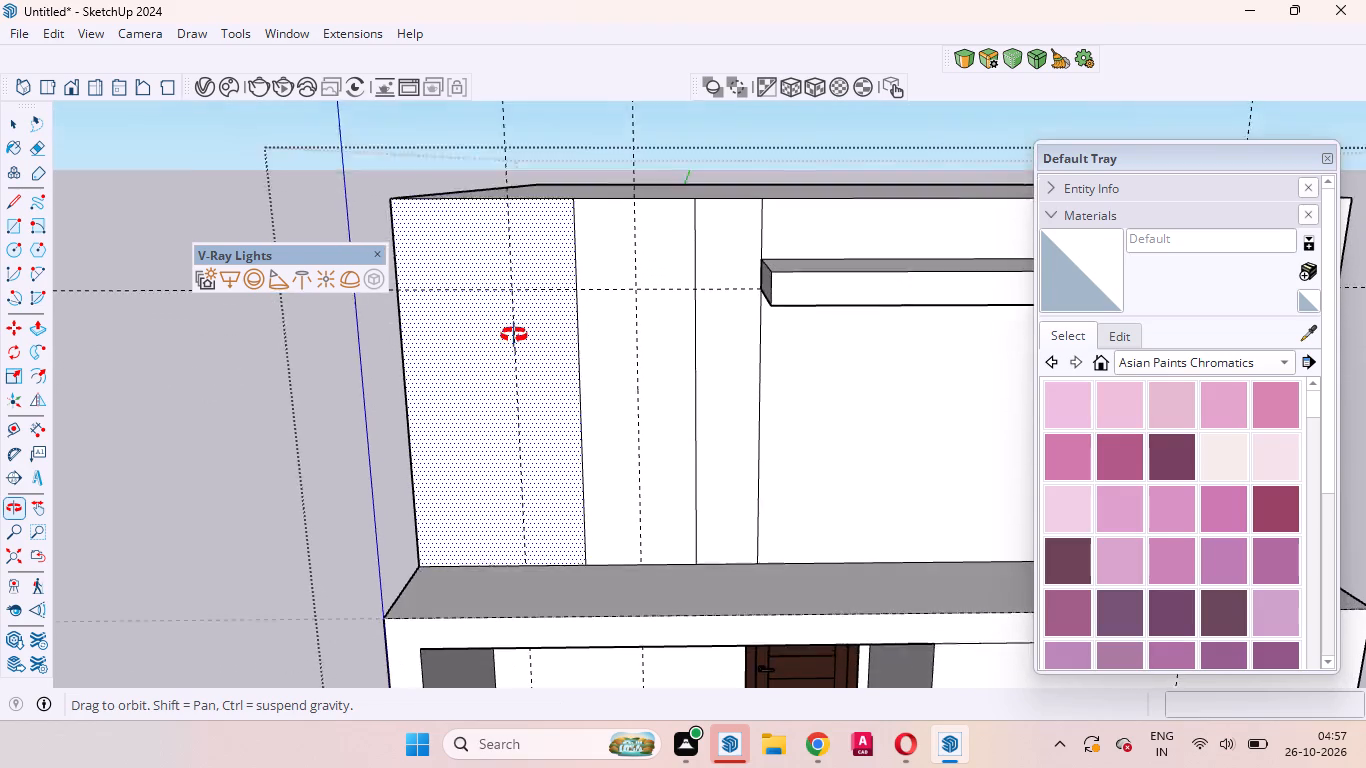
Draw a 2' 2" by 10' rectangle on the corner-side panel, from its base to the horizontal guide, between the vertical guide and the dividing line.
{"action": "middle_click_drag", "start_coordinate": [514, 335], "coordinate": [519, 333]}
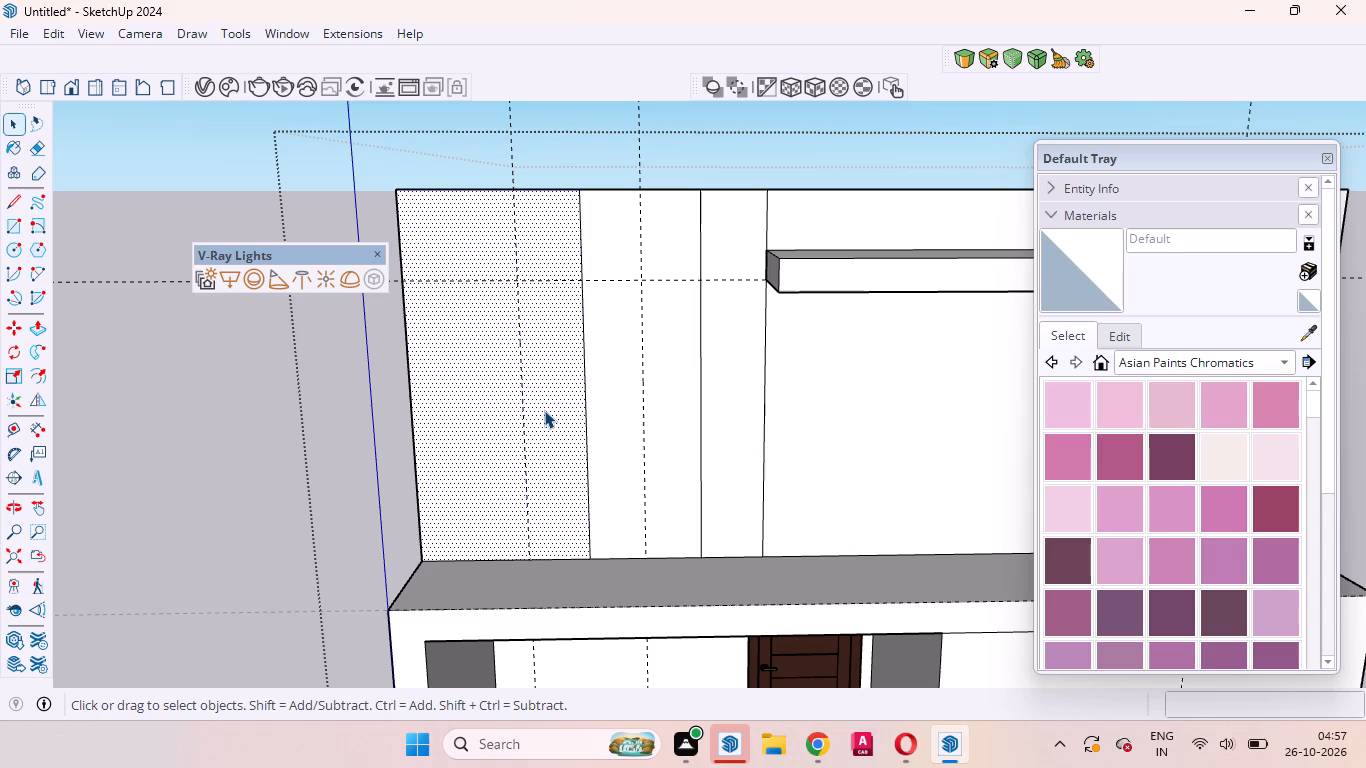
{"action": "key", "text": "r"}
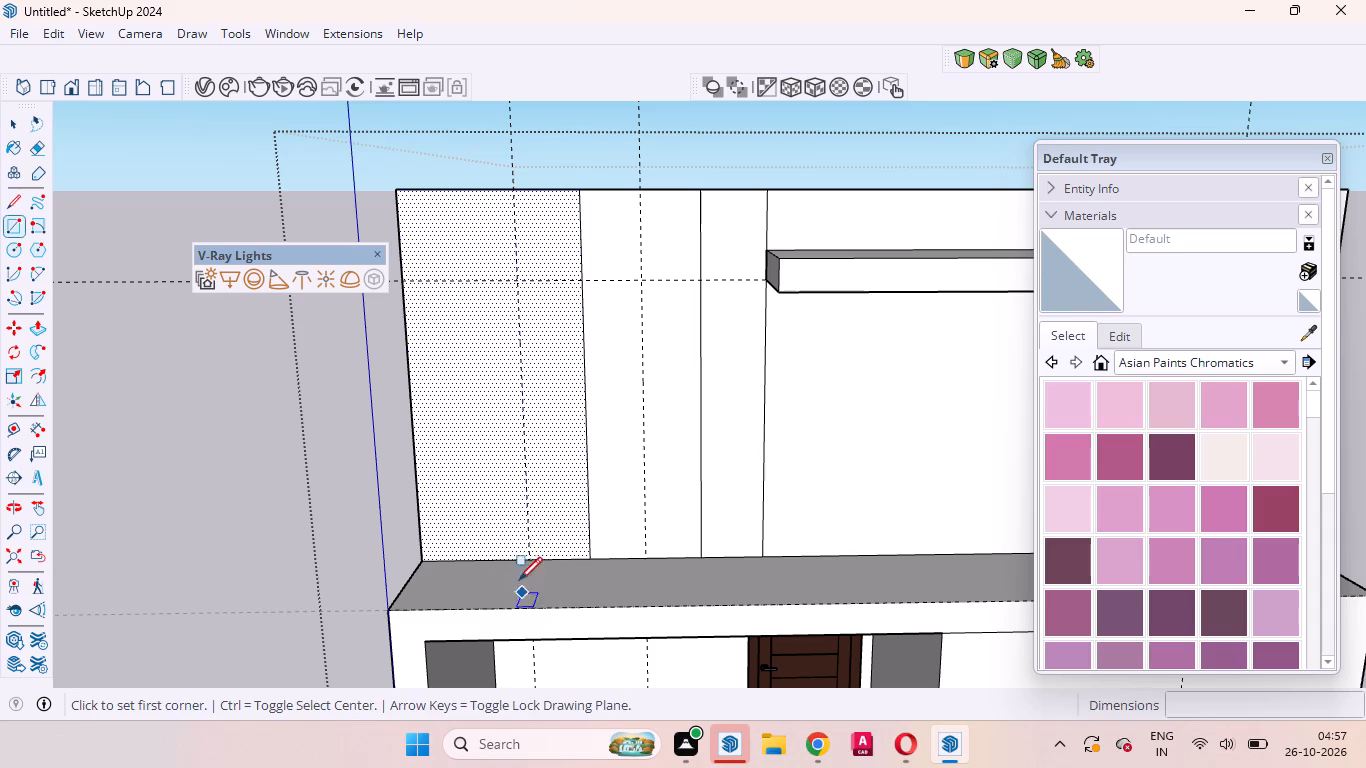
{"action": "left_click", "coordinate": [532, 556]}
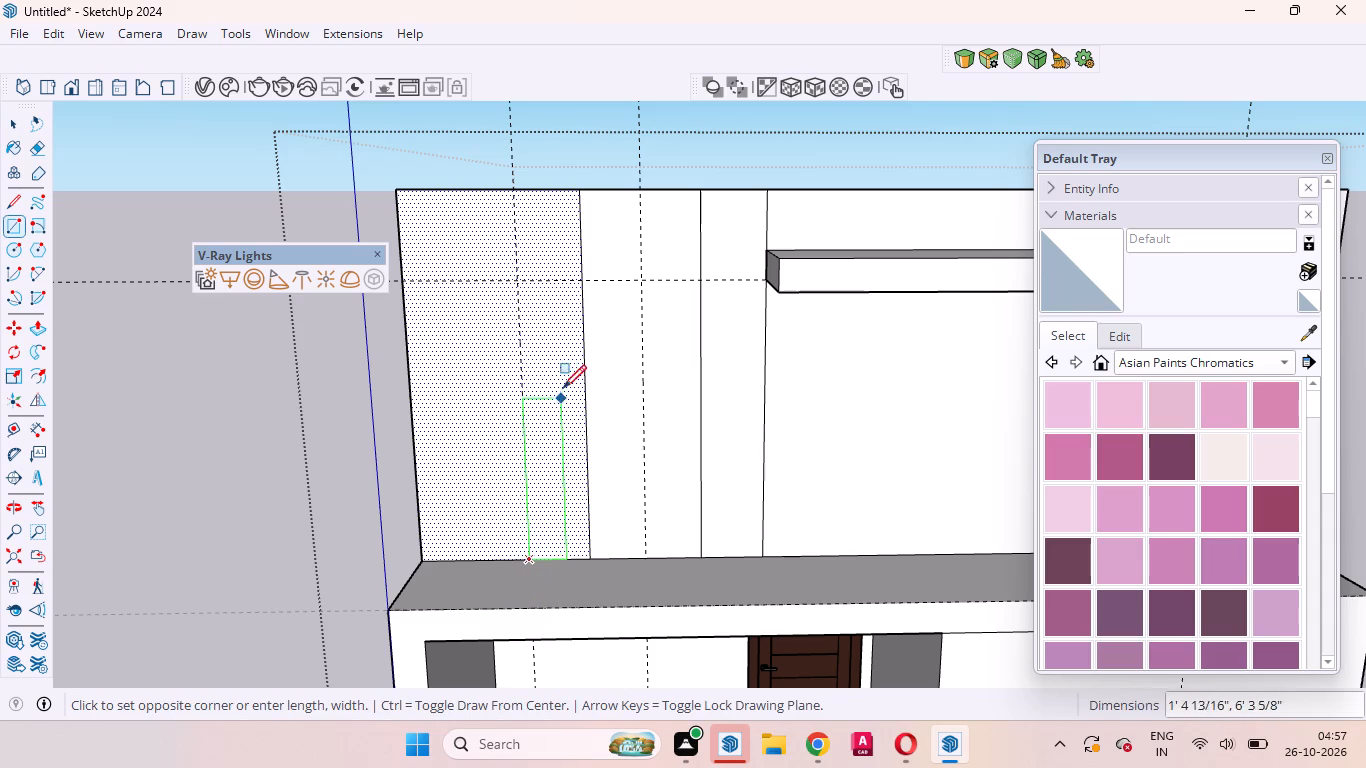
{"action": "left_click", "coordinate": [580, 279]}
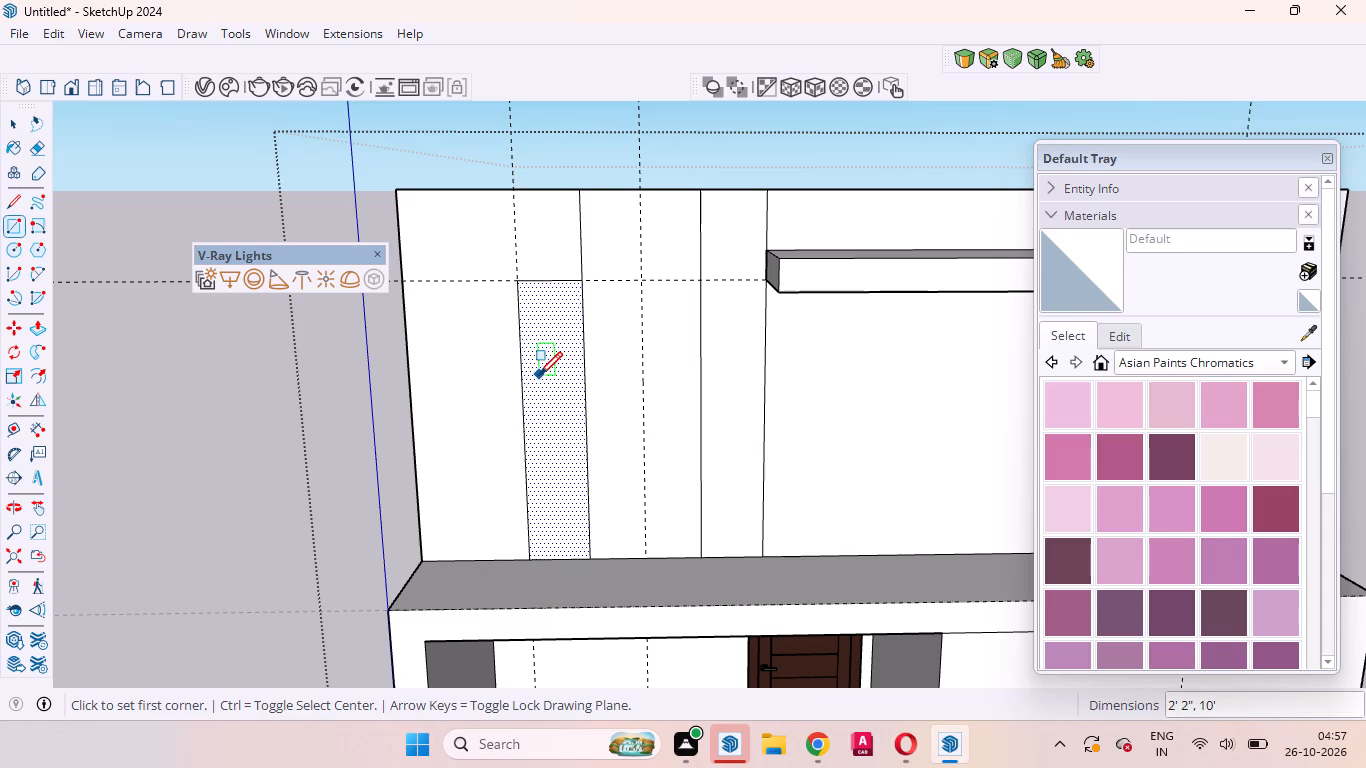
{"action": "key", "text": "space"}
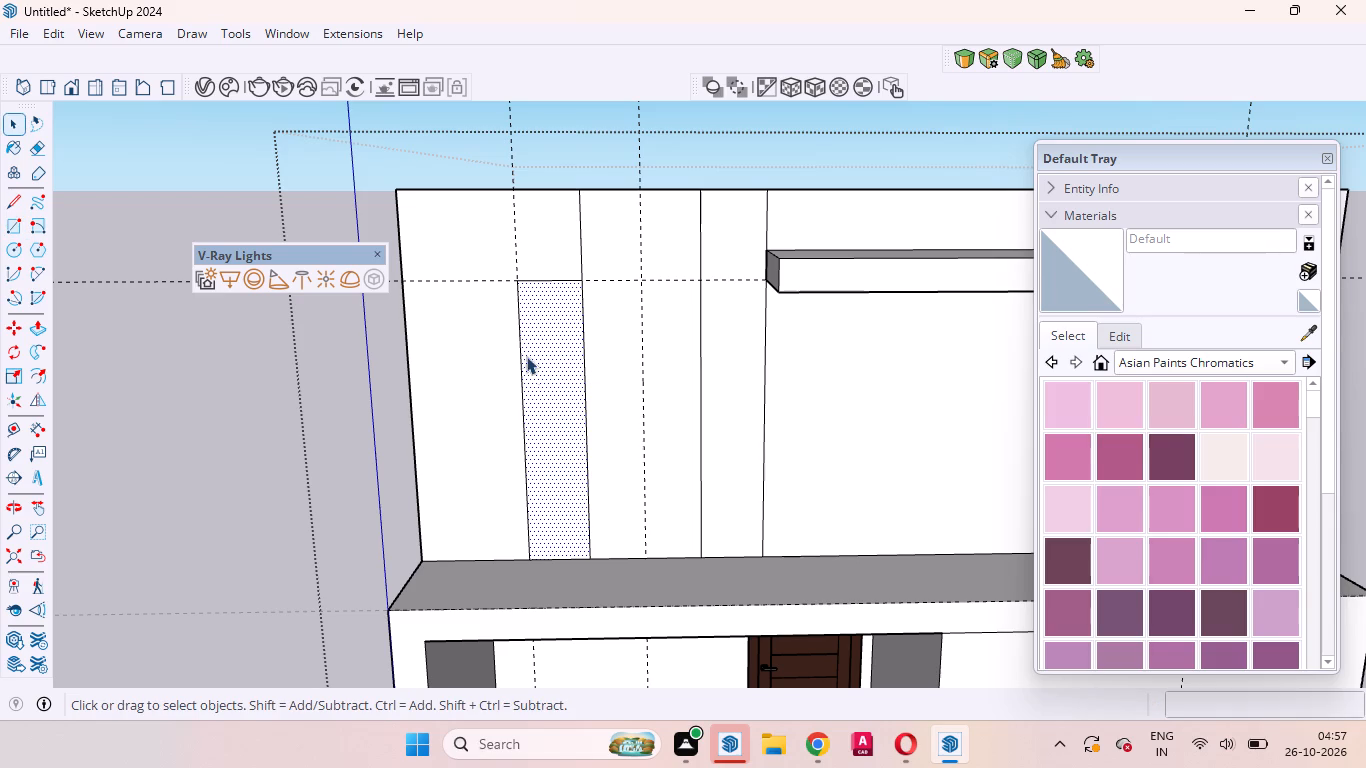
Select the remaining L-shaped face of the corner-side panel and examine it from above around the building's upper front corner.
{"action": "left_click", "coordinate": [477, 313]}
{"action": "middle_click_drag", "start_coordinate": [496, 281], "coordinate": [417, 327]}
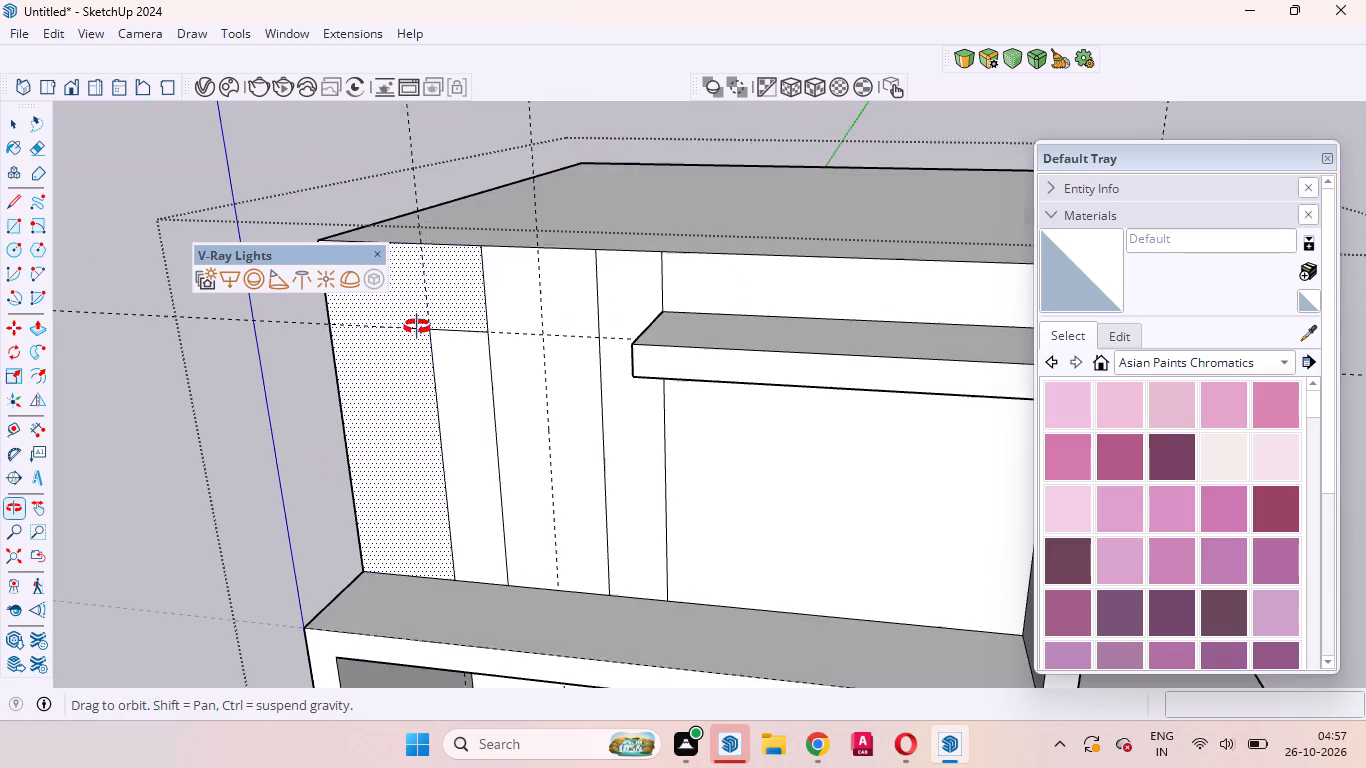
{"action": "middle_click_drag", "start_coordinate": [417, 327], "coordinate": [459, 405]}
{"action": "scroll", "coordinate": [457, 401], "scroll_direction": "up", "scroll_amount": 1}
{"action": "scroll", "coordinate": [480, 411], "scroll_direction": "down", "scroll_amount": 4}
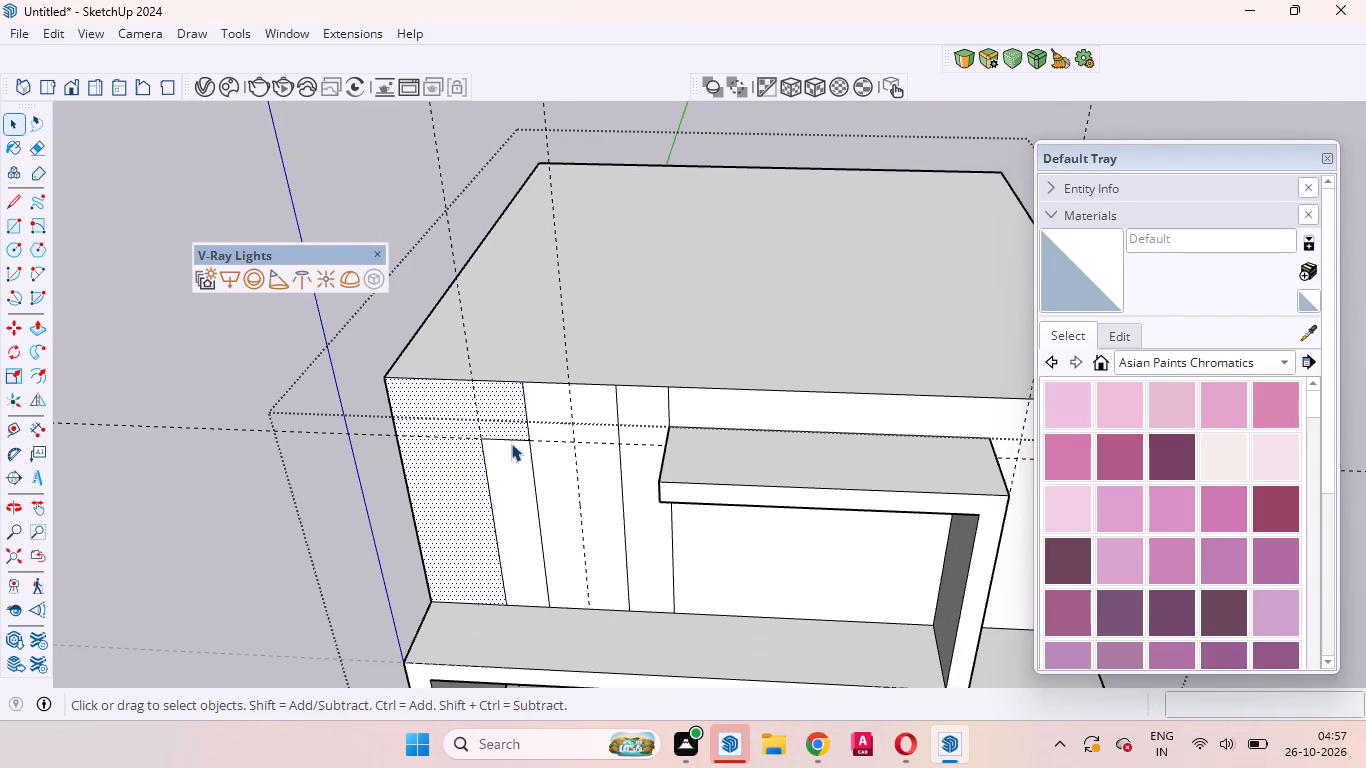
{"action": "scroll", "coordinate": [481, 466], "scroll_direction": "up", "scroll_amount": 4}
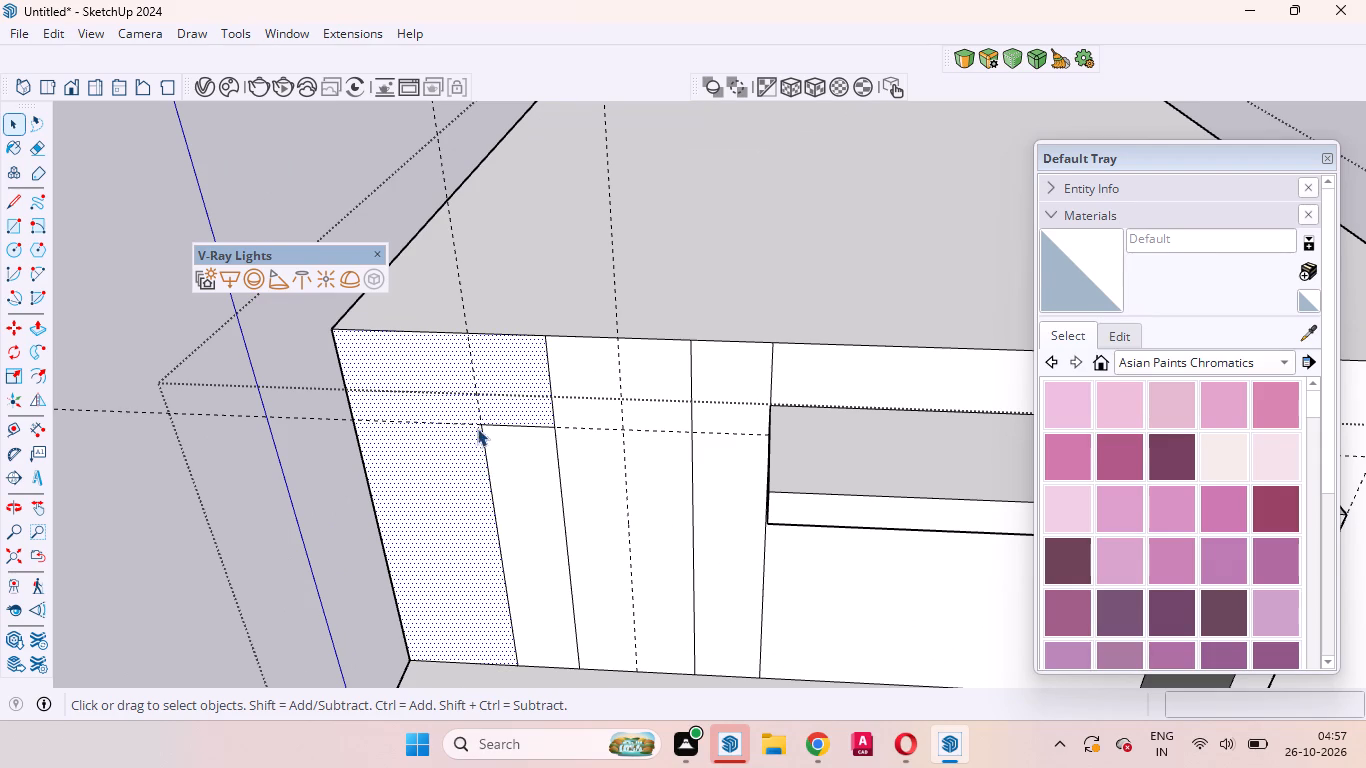
{"action": "middle_click_drag", "start_coordinate": [400, 406], "coordinate": [447, 530]}
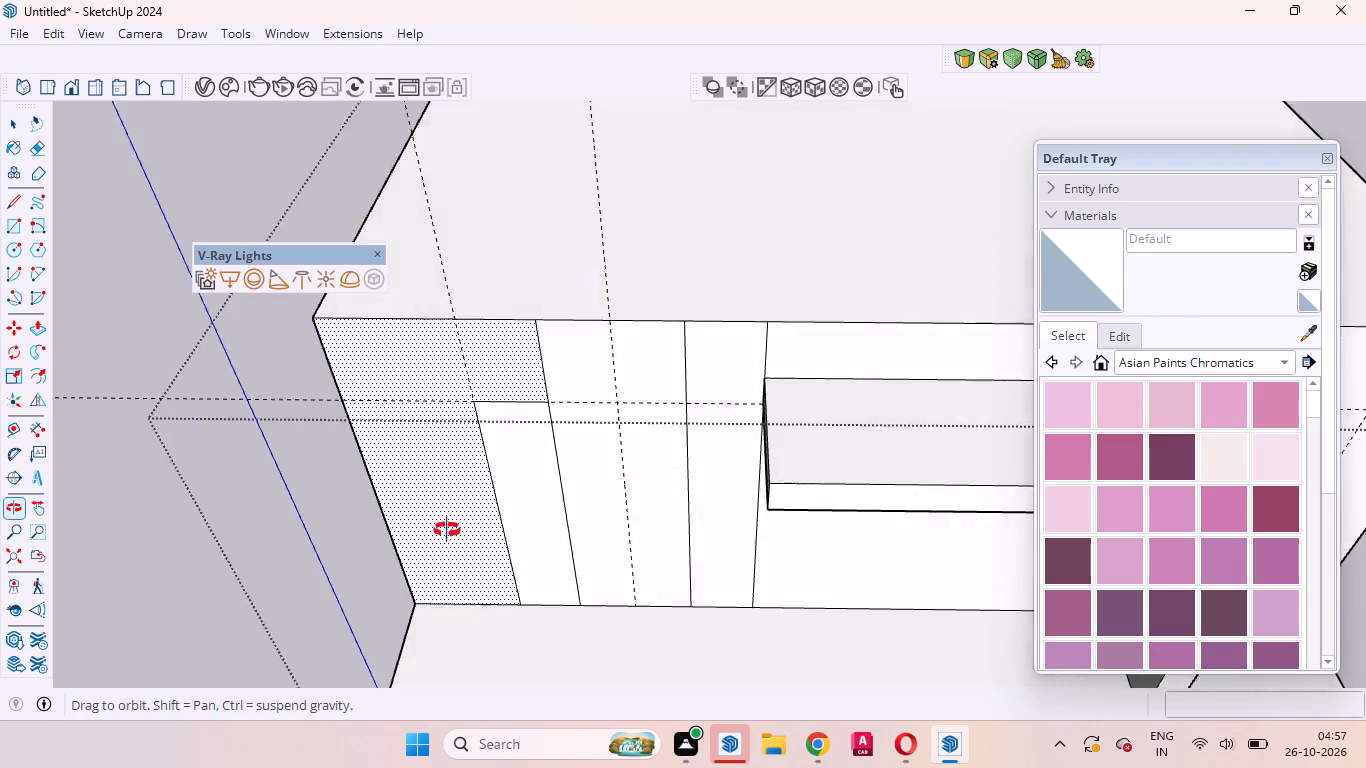
{"action": "middle_click_drag", "start_coordinate": [447, 530], "coordinate": [560, 661]}
{"action": "scroll", "coordinate": [645, 364], "scroll_direction": "down", "scroll_amount": 5}
{"action": "scroll", "coordinate": [484, 387], "scroll_direction": "up", "scroll_amount": 3}
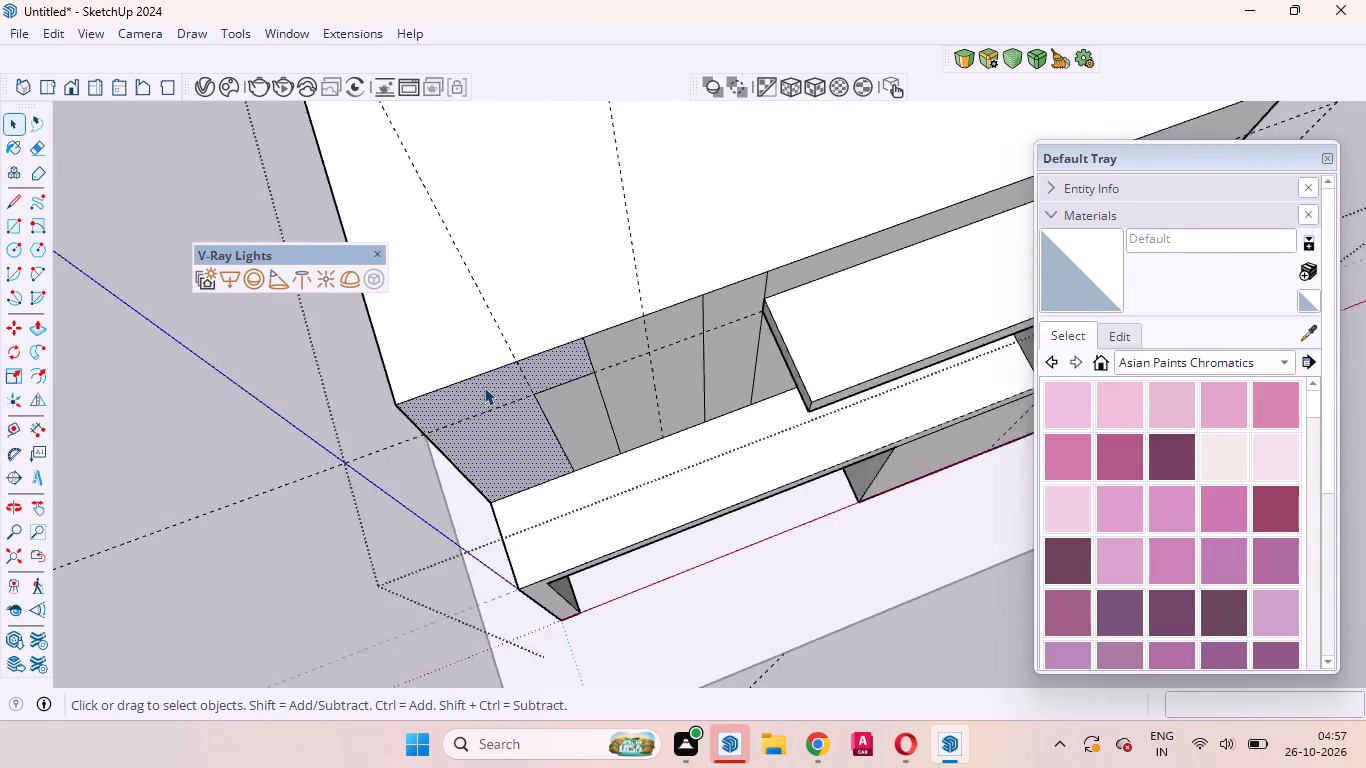
{"action": "scroll", "coordinate": [484, 387], "scroll_direction": "up", "scroll_amount": 2}
{"action": "middle_click_drag", "start_coordinate": [487, 419], "coordinate": [695, 390]}
{"action": "scroll", "coordinate": [661, 323], "scroll_direction": "down", "scroll_amount": 4}
{"action": "scroll", "coordinate": [633, 404], "scroll_direction": "up", "scroll_amount": 7}
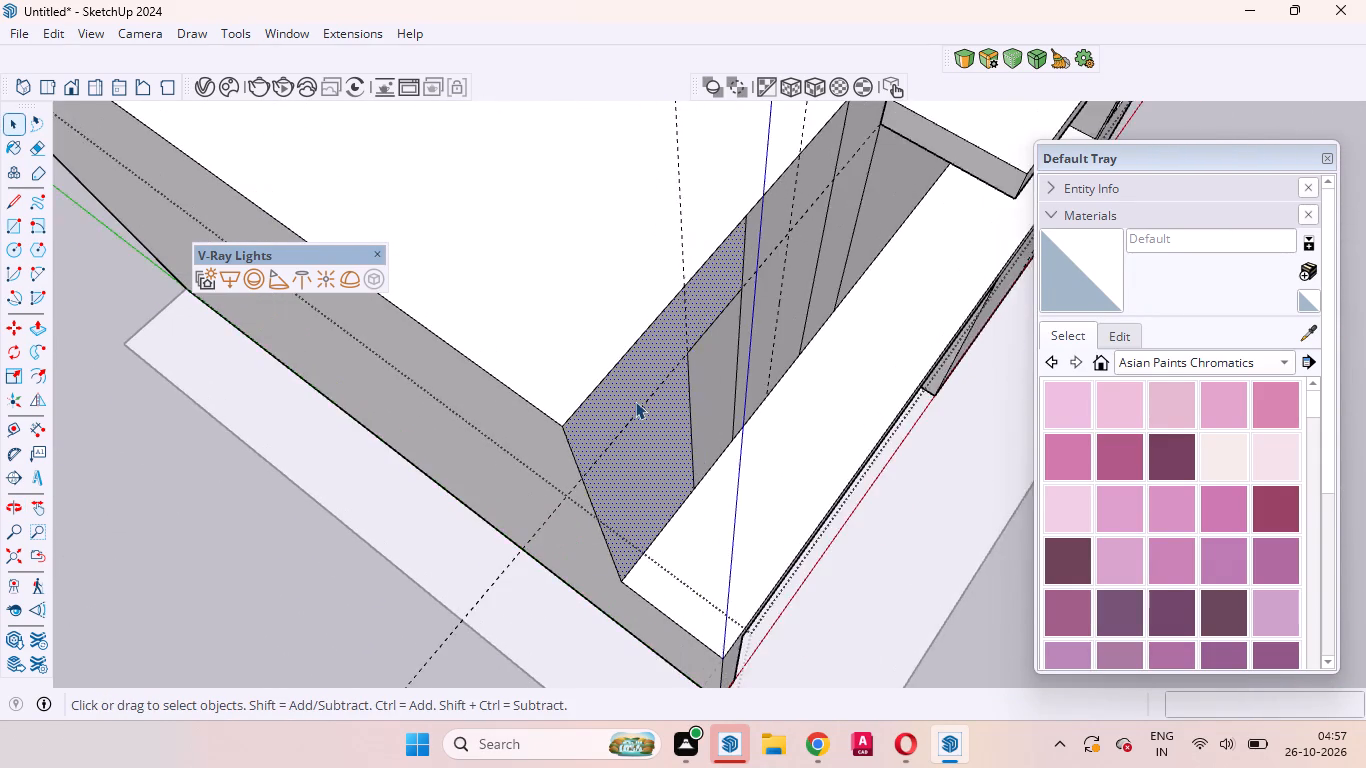
{"action": "scroll", "coordinate": [635, 401], "scroll_direction": "up", "scroll_amount": 2}
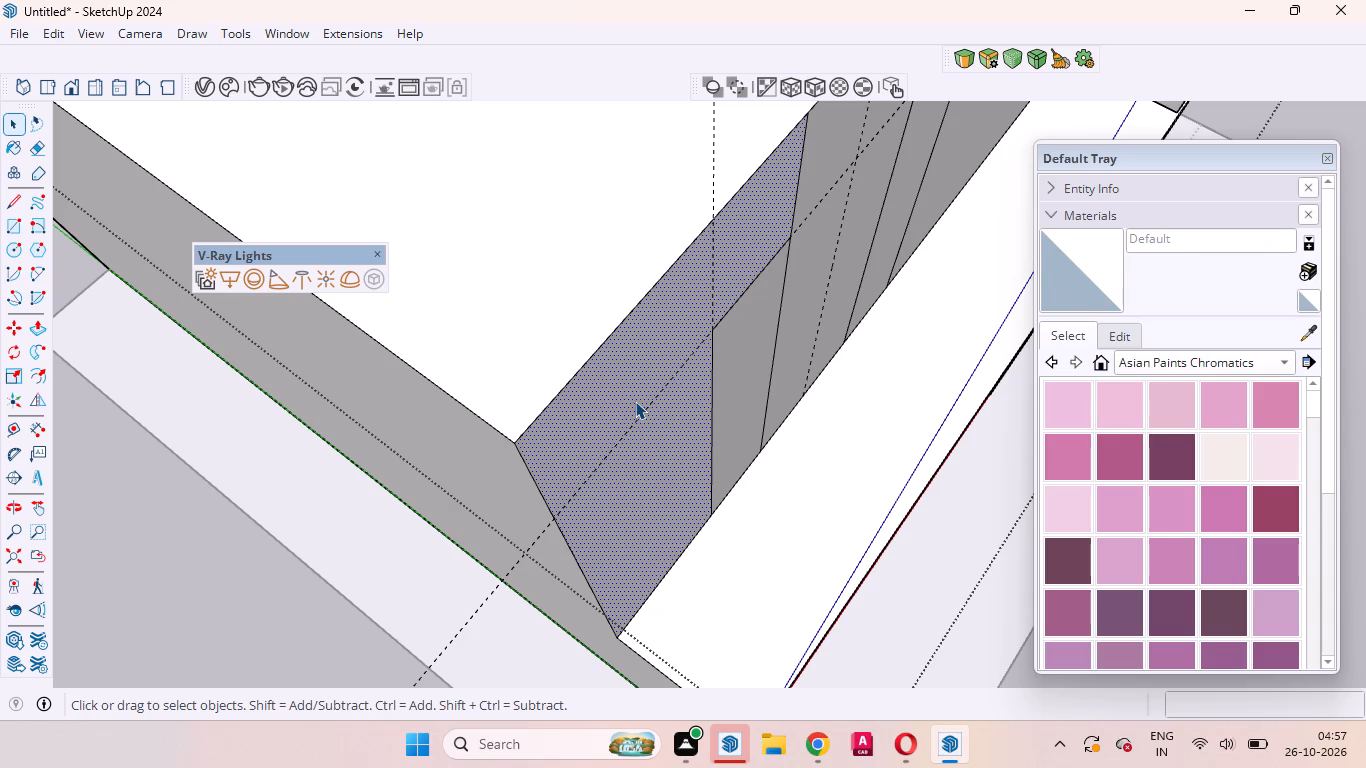
Draw a line outward from the roof's front corner along the green axis, 1" long, and extend it another 8" on the same axis.
{"action": "key", "text": "l"}
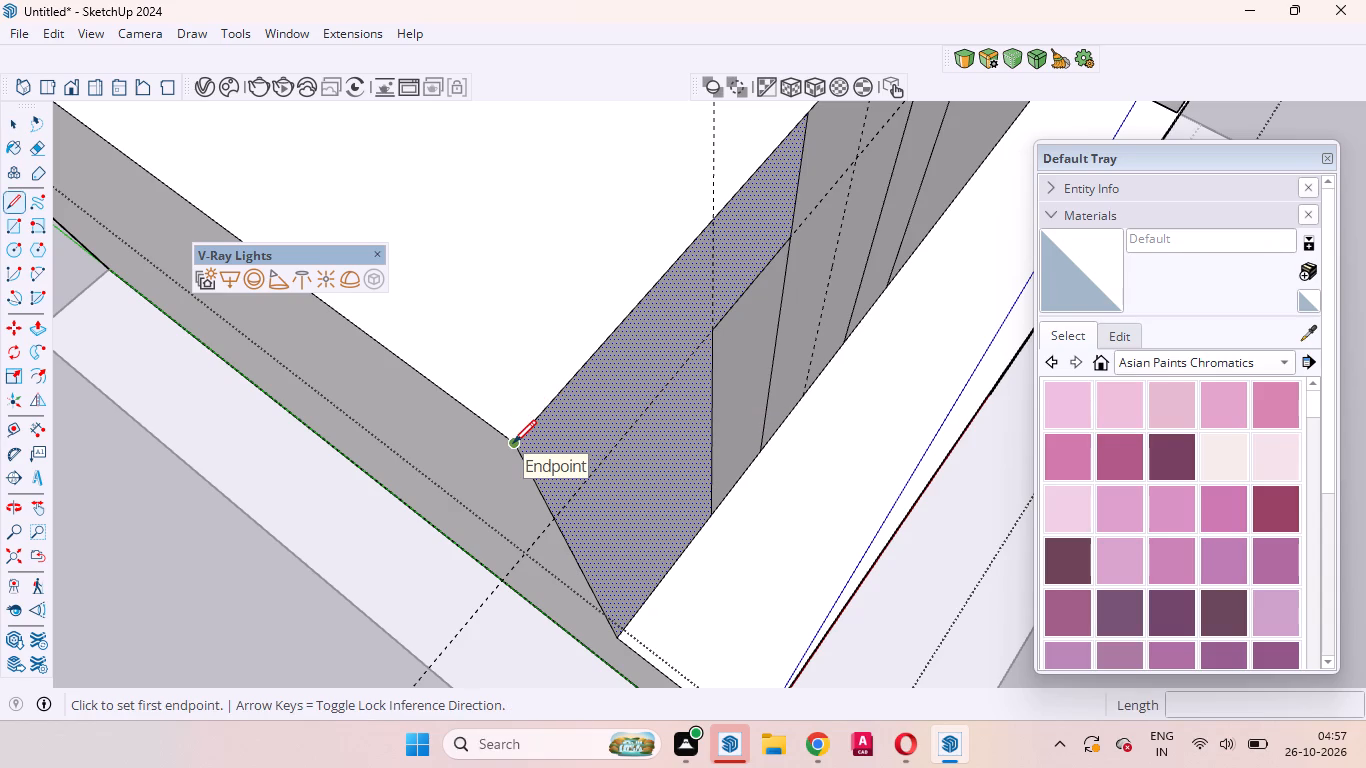
{"action": "left_click", "coordinate": [513, 443]}
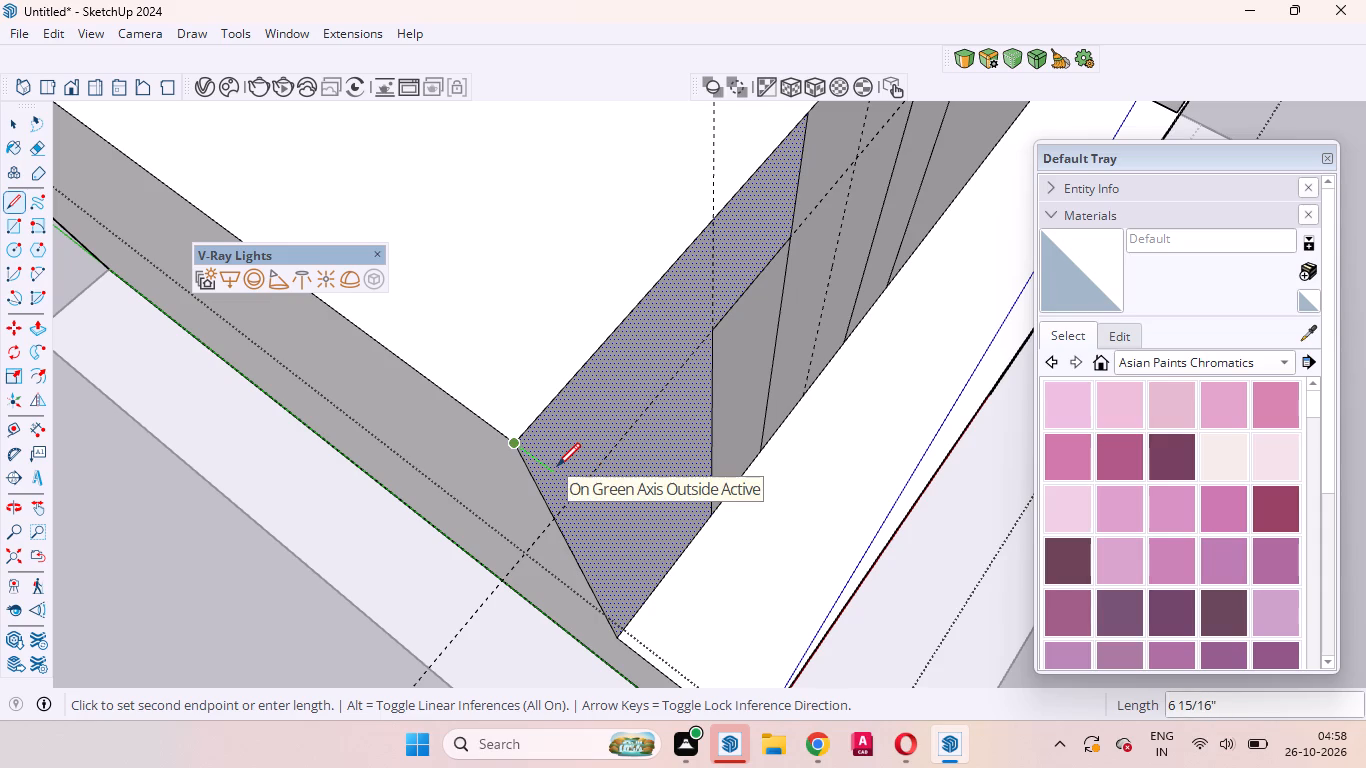
{"action": "key", "text": "1"}
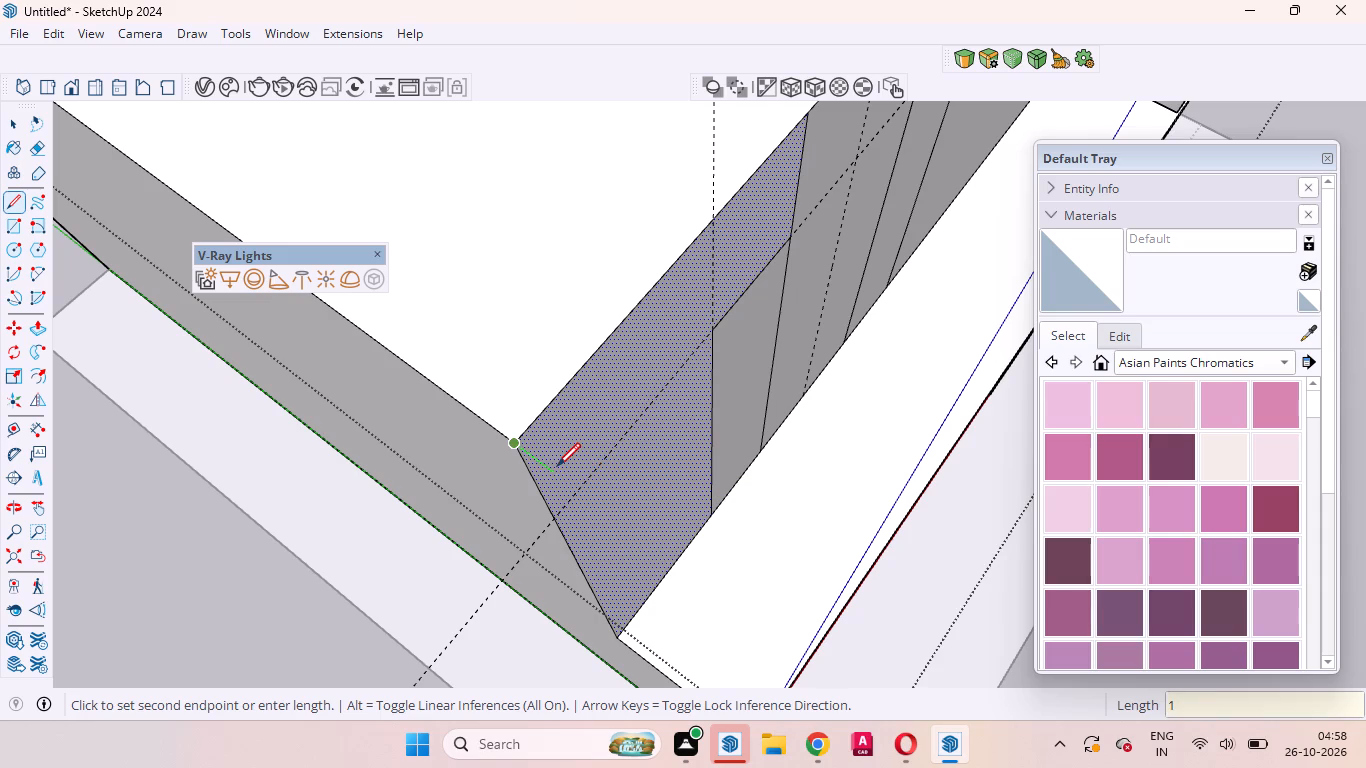
{"action": "key", "text": "Return"}
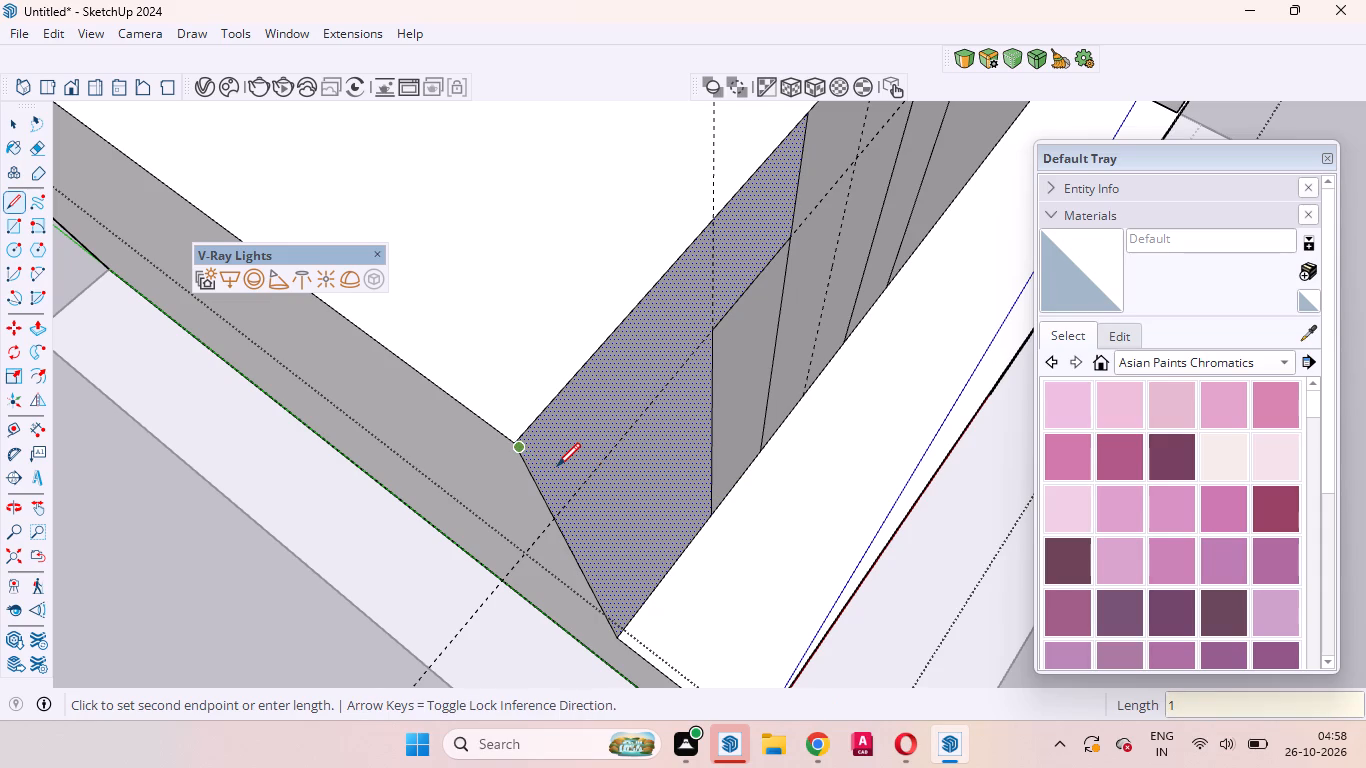
{"action": "key", "text": "BackSpace"}
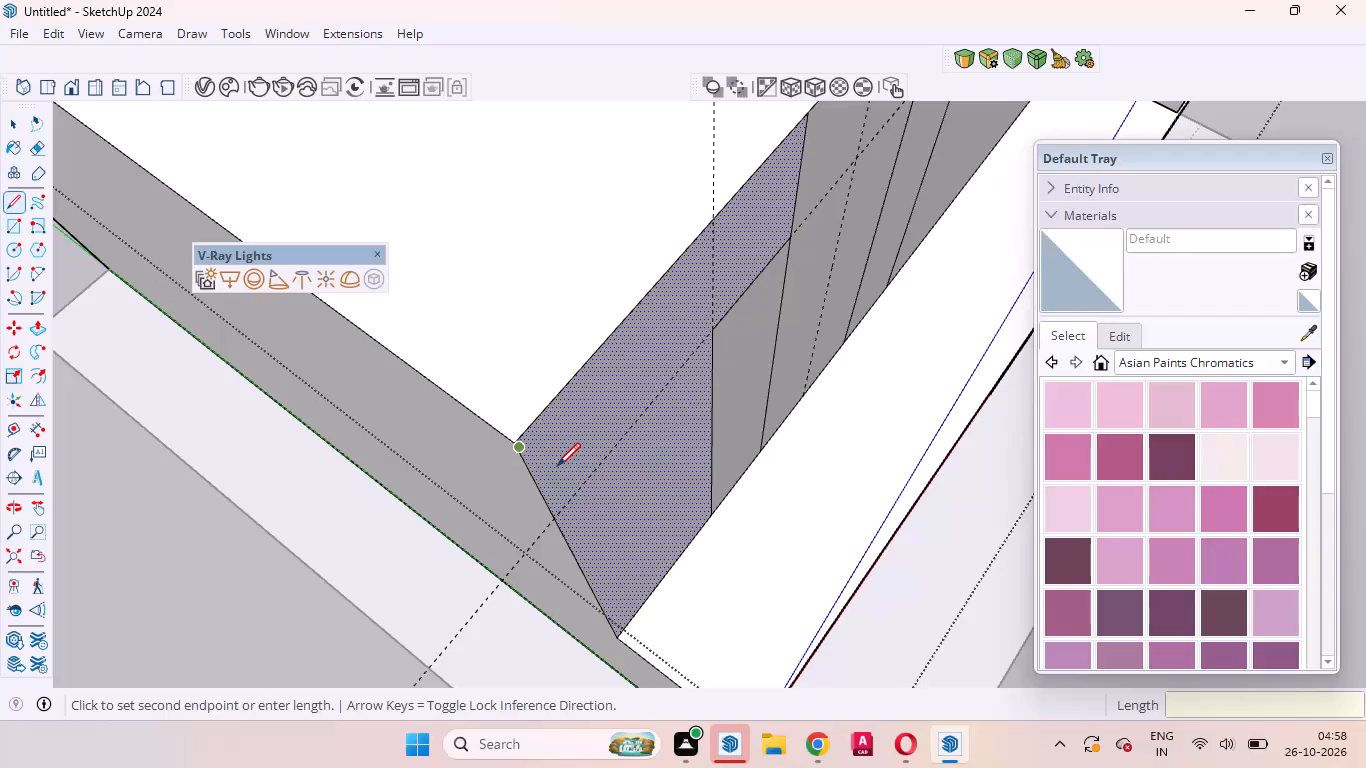
{"action": "key", "text": "8"}
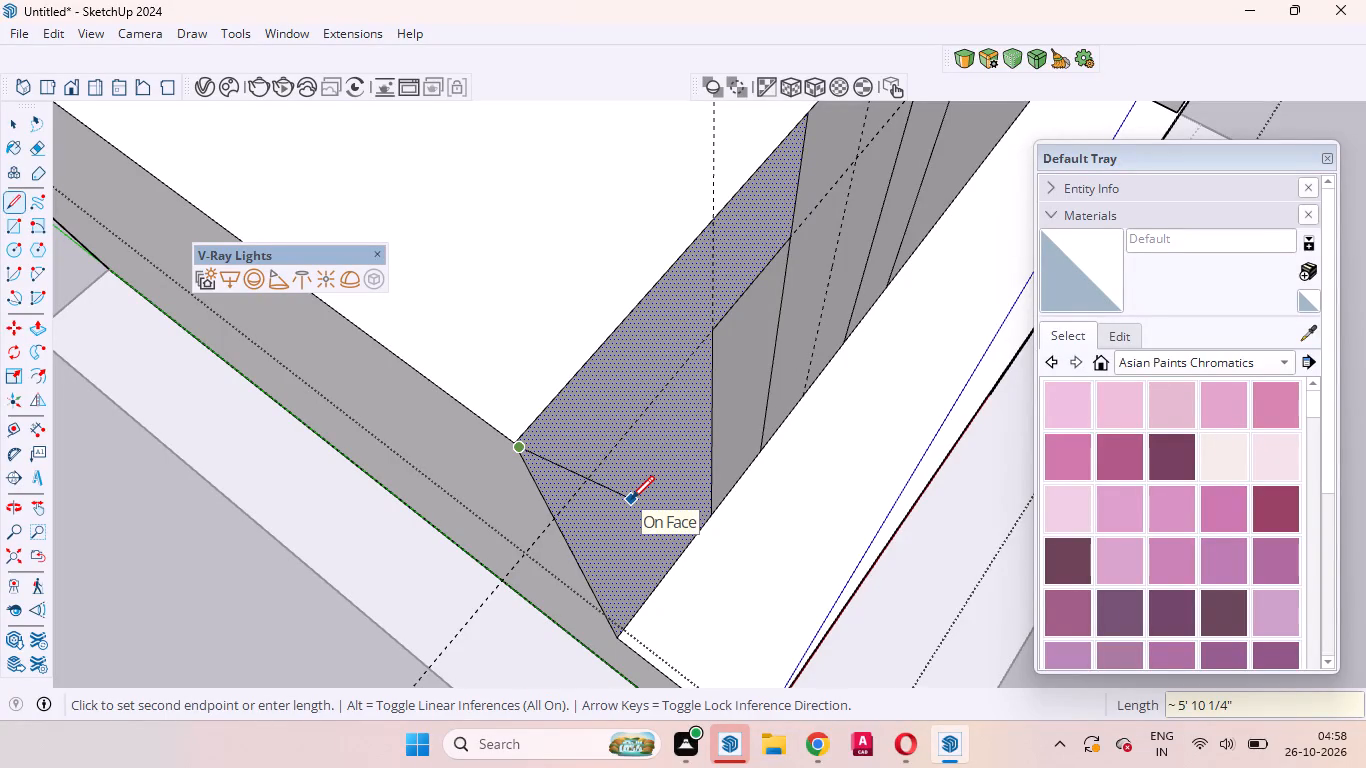
{"action": "key", "text": "Left"}
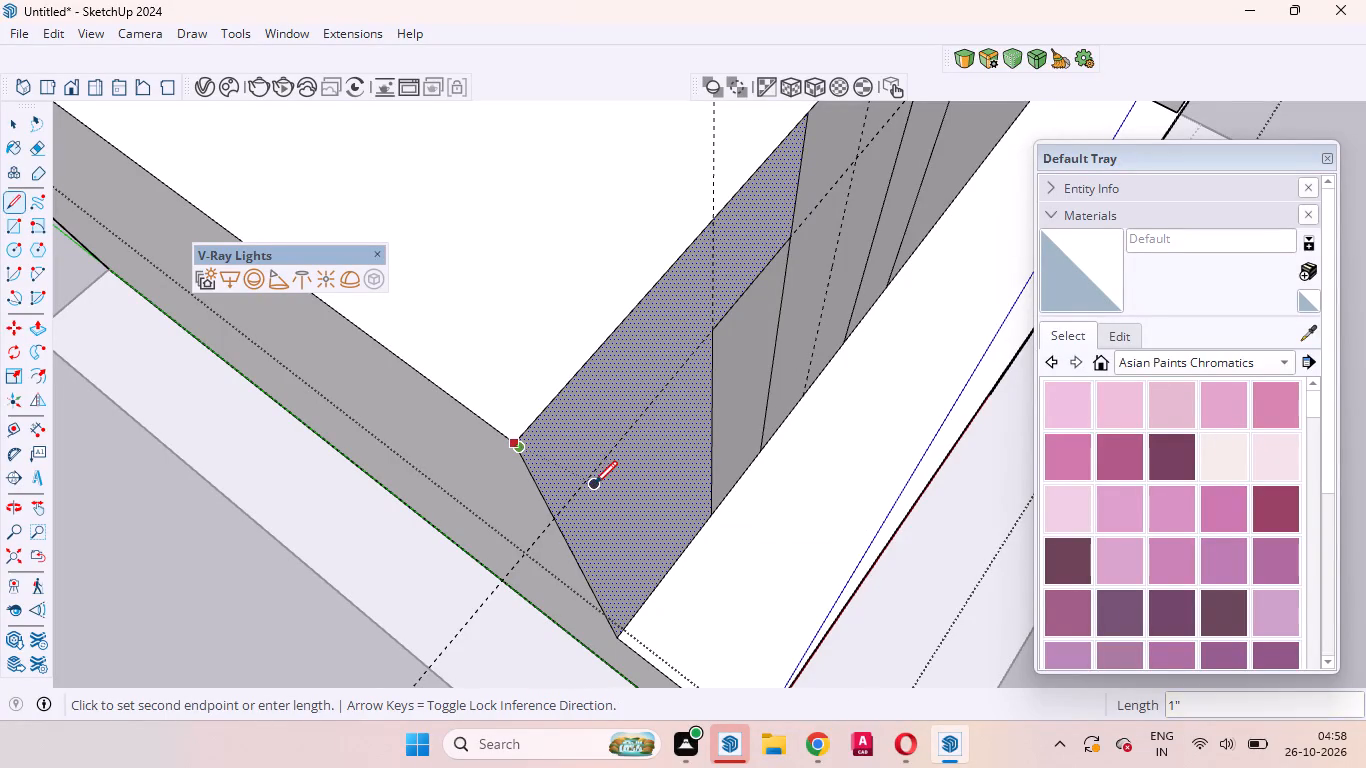
{"action": "scroll", "coordinate": [594, 484], "scroll_direction": "up", "scroll_amount": 1}
{"action": "middle_click_drag", "start_coordinate": [594, 484], "coordinate": [832, 294]}
{"action": "scroll", "coordinate": [715, 359], "scroll_direction": "down", "scroll_amount": 5}
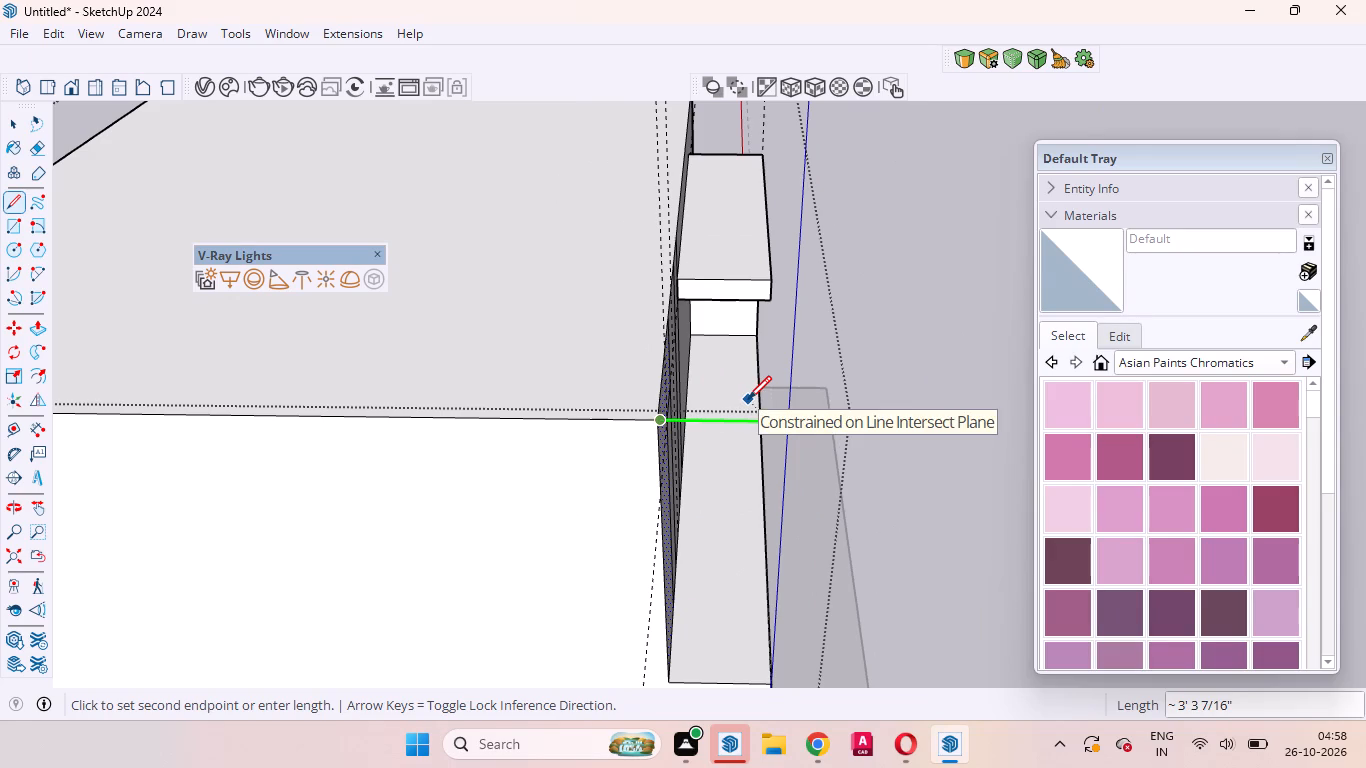
{"action": "key", "text": "8"}
{"action": "key", "text": "Return"}
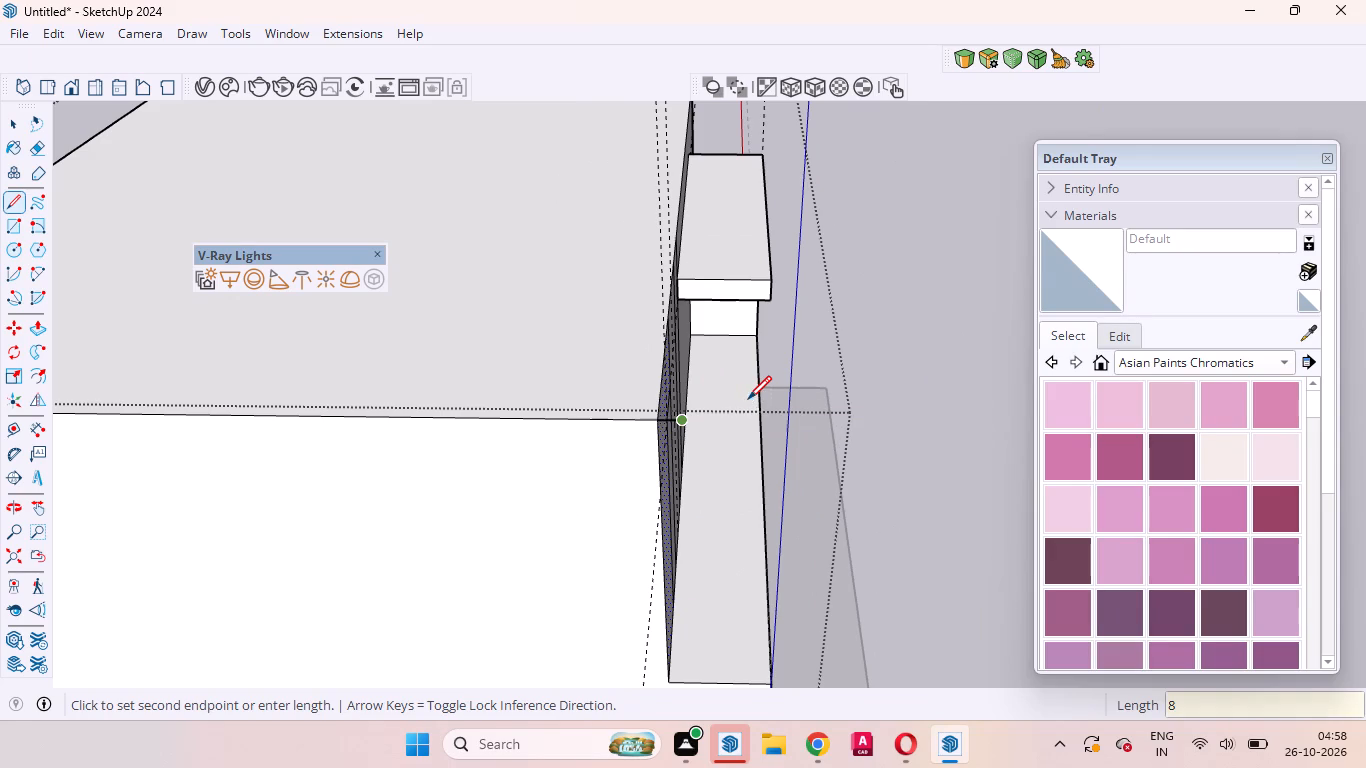
Continue the line from its projecting end down to the new rectangle's lower corner nearest the building's corner, at the panel's base.
{"action": "scroll", "coordinate": [703, 408], "scroll_direction": "up", "scroll_amount": 5}
{"action": "middle_click_drag", "start_coordinate": [673, 424], "coordinate": [559, 435]}
{"action": "scroll", "coordinate": [651, 379], "scroll_direction": "down", "scroll_amount": 9}
{"action": "scroll", "coordinate": [603, 401], "scroll_direction": "up", "scroll_amount": 5}
{"action": "middle_click_drag", "start_coordinate": [519, 441], "coordinate": [411, 456]}
{"action": "scroll", "coordinate": [519, 441], "scroll_direction": "up", "scroll_amount": 1}
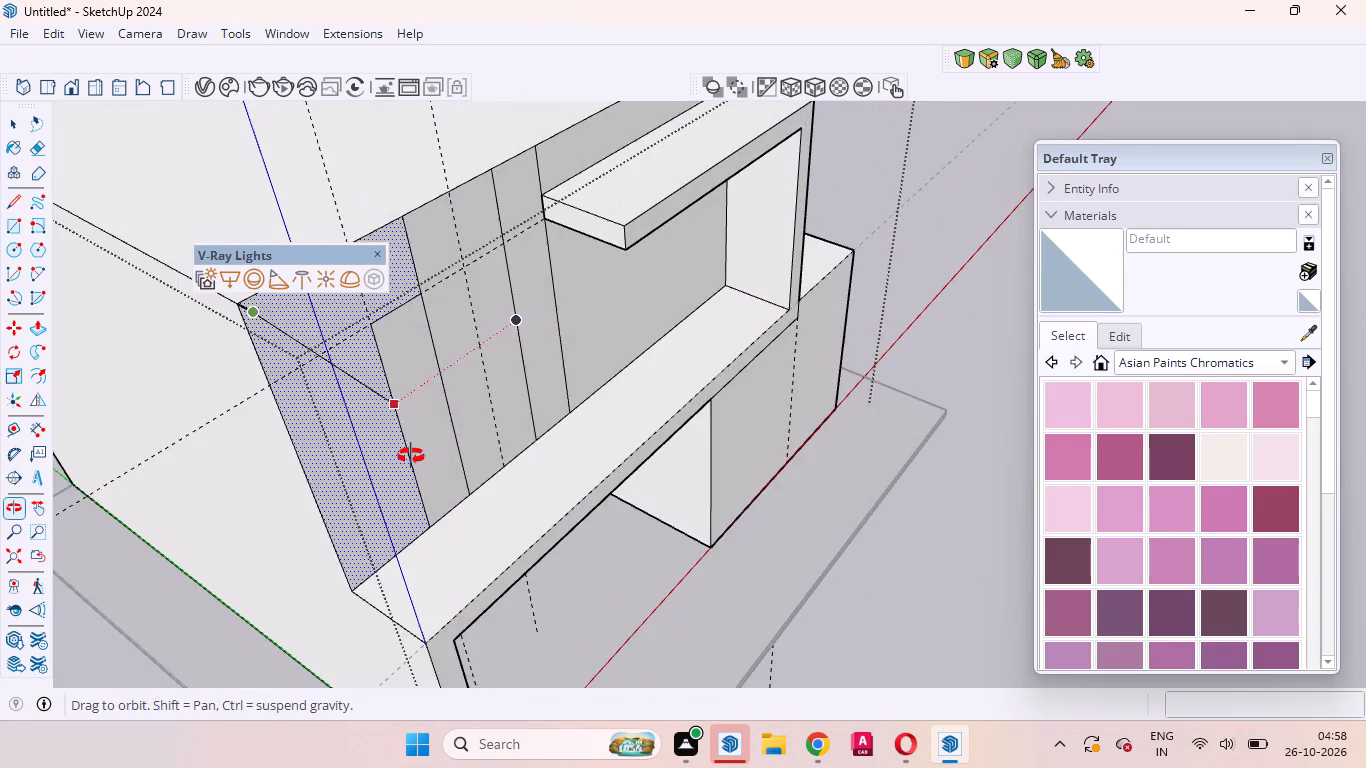
{"action": "middle_click_drag", "start_coordinate": [411, 456], "coordinate": [410, 453]}
{"action": "scroll", "coordinate": [441, 412], "scroll_direction": "down", "scroll_amount": 9}
{"action": "scroll", "coordinate": [425, 434], "scroll_direction": "up", "scroll_amount": 6}
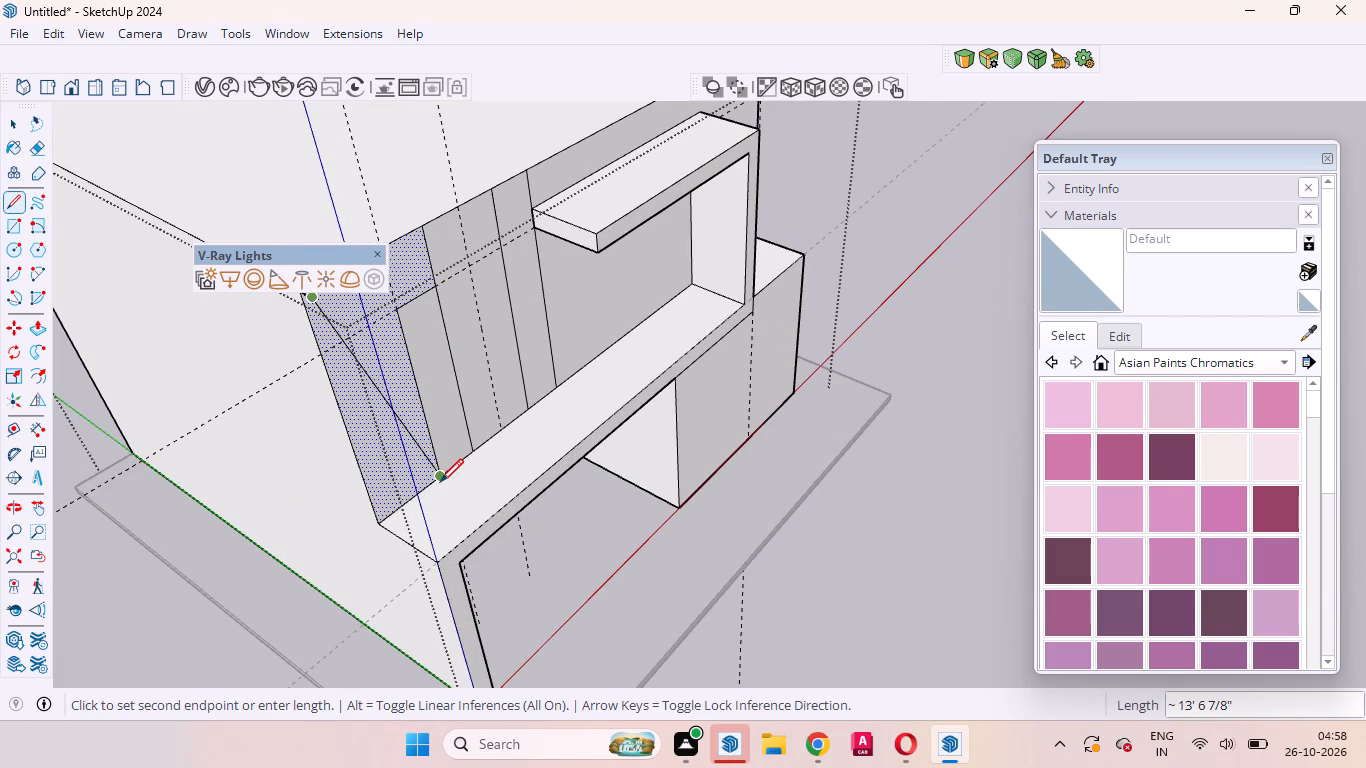
{"action": "scroll", "coordinate": [423, 494], "scroll_direction": "down", "scroll_amount": 1}
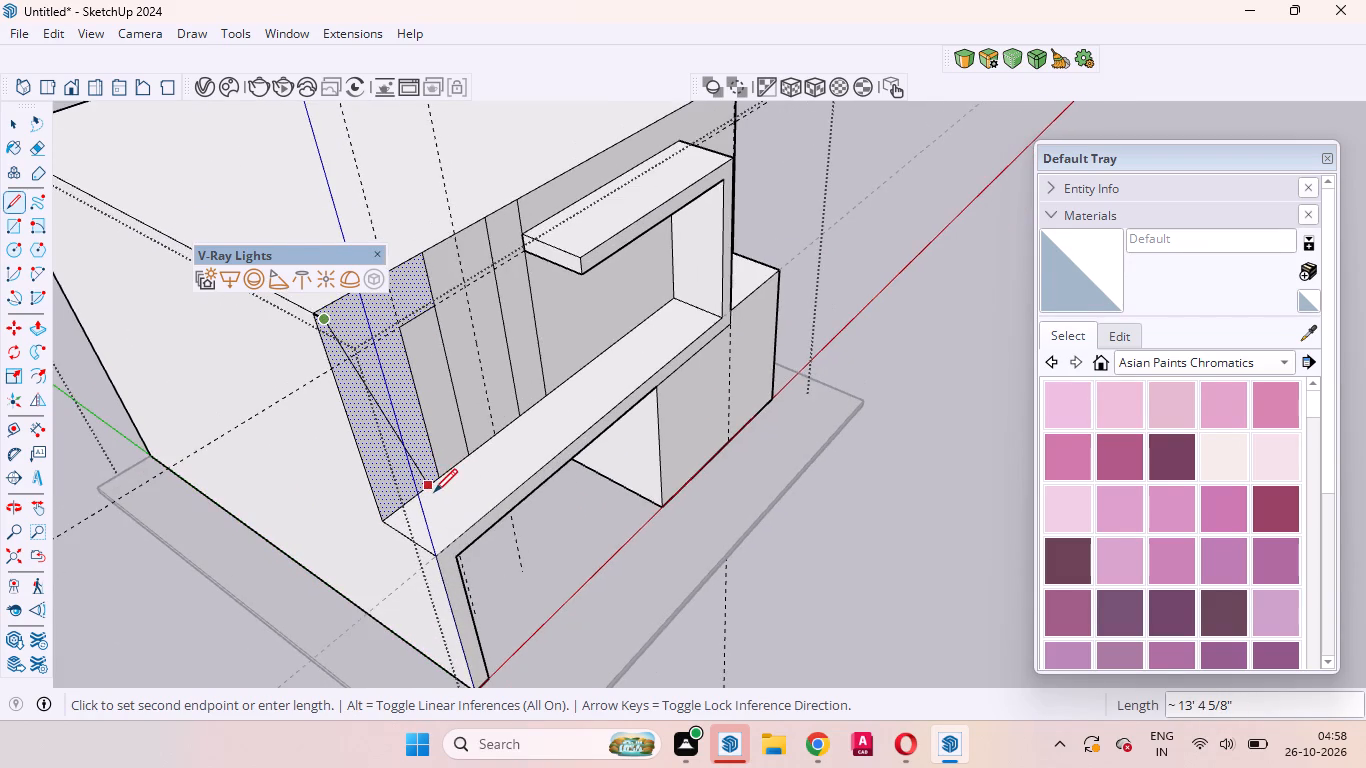
{"action": "scroll", "coordinate": [434, 492], "scroll_direction": "down", "scroll_amount": 6}
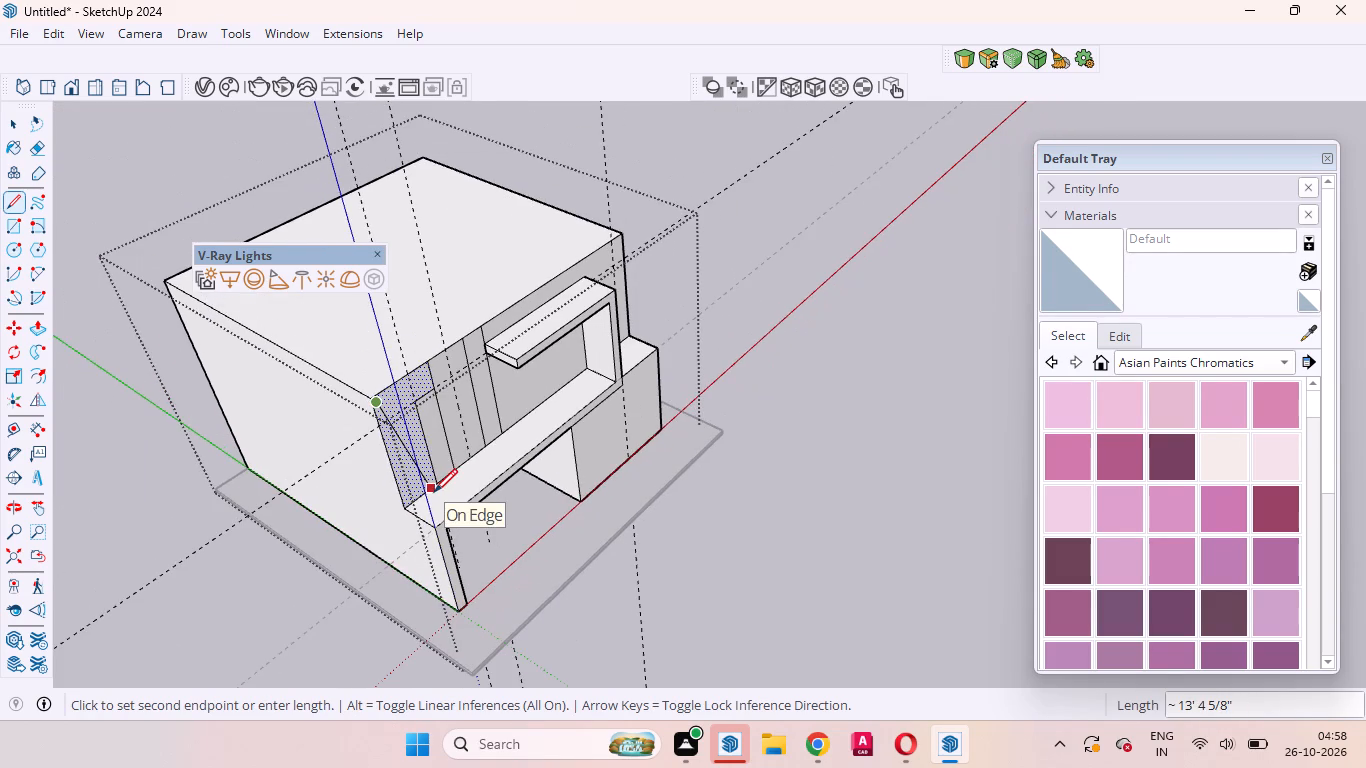
{"action": "middle_click_drag", "start_coordinate": [434, 492], "coordinate": [427, 526]}
{"action": "scroll", "coordinate": [428, 523], "scroll_direction": "up", "scroll_amount": 9}
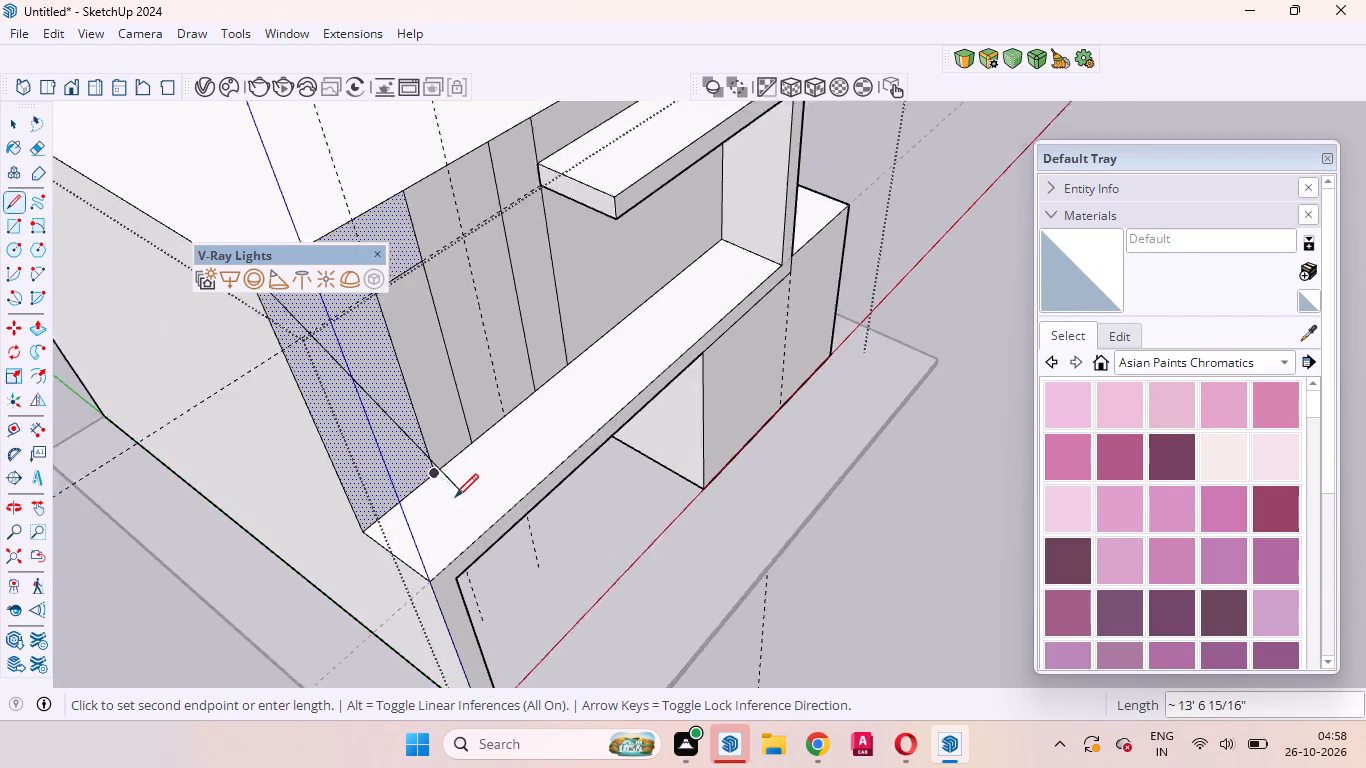
{"action": "scroll", "coordinate": [442, 471], "scroll_direction": "down", "scroll_amount": 7}
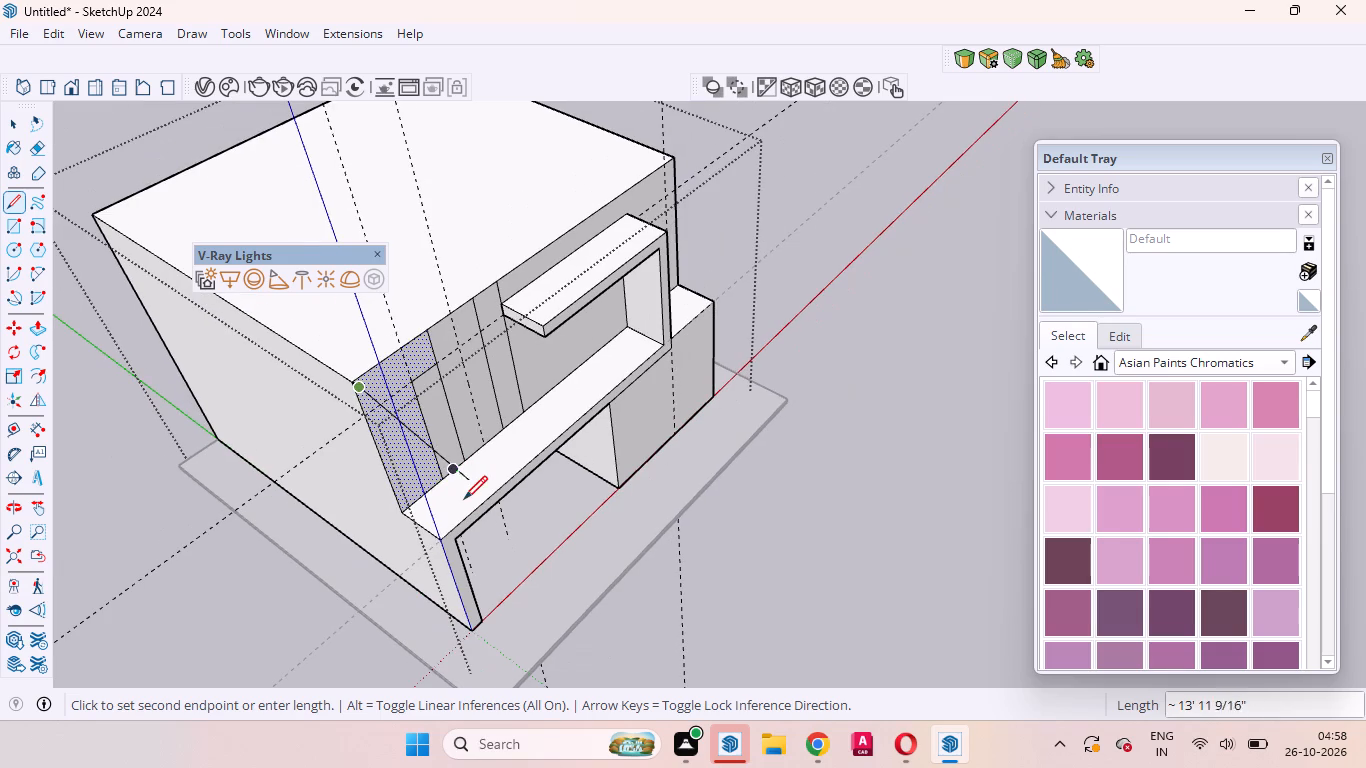
{"action": "middle_click_drag", "start_coordinate": [446, 524], "coordinate": [206, 541]}
{"action": "scroll", "coordinate": [351, 542], "scroll_direction": "down", "scroll_amount": 4}
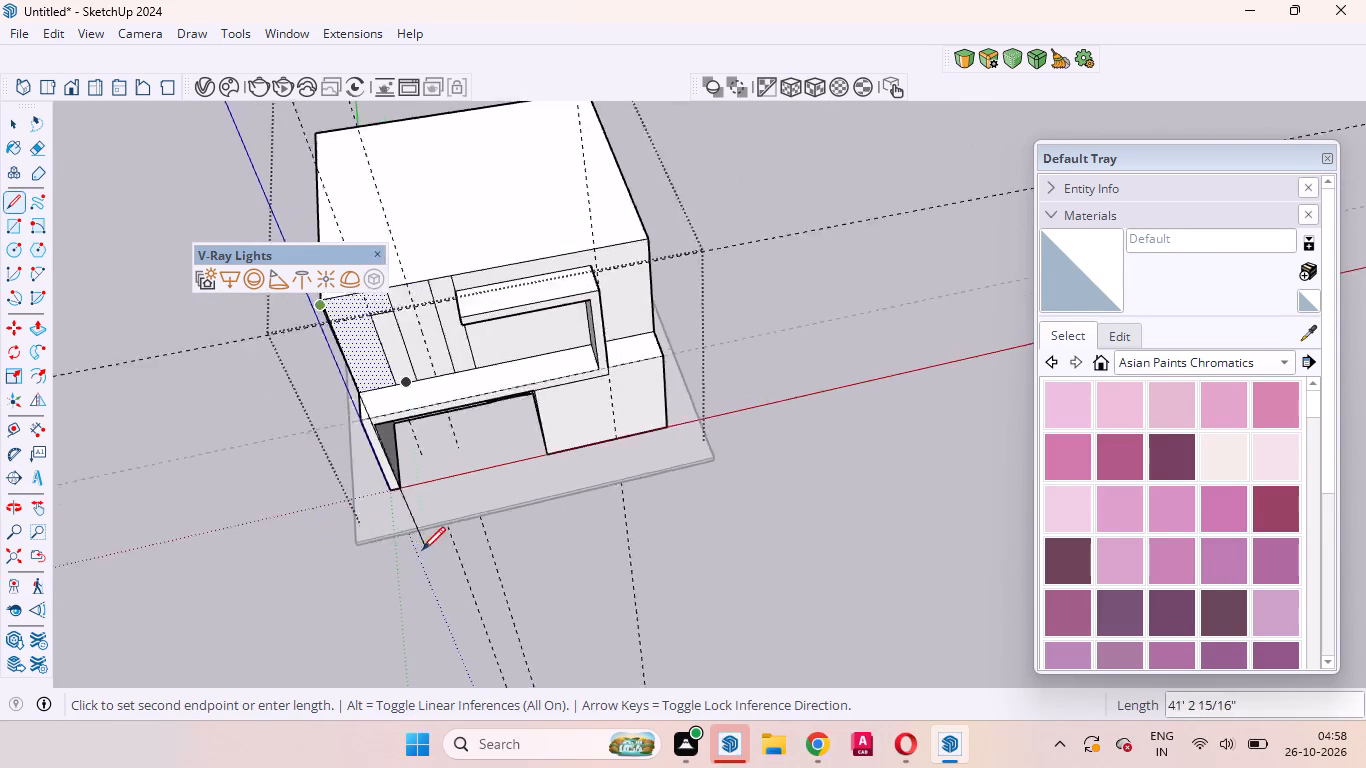
{"action": "scroll", "coordinate": [422, 550], "scroll_direction": "down", "scroll_amount": 5}
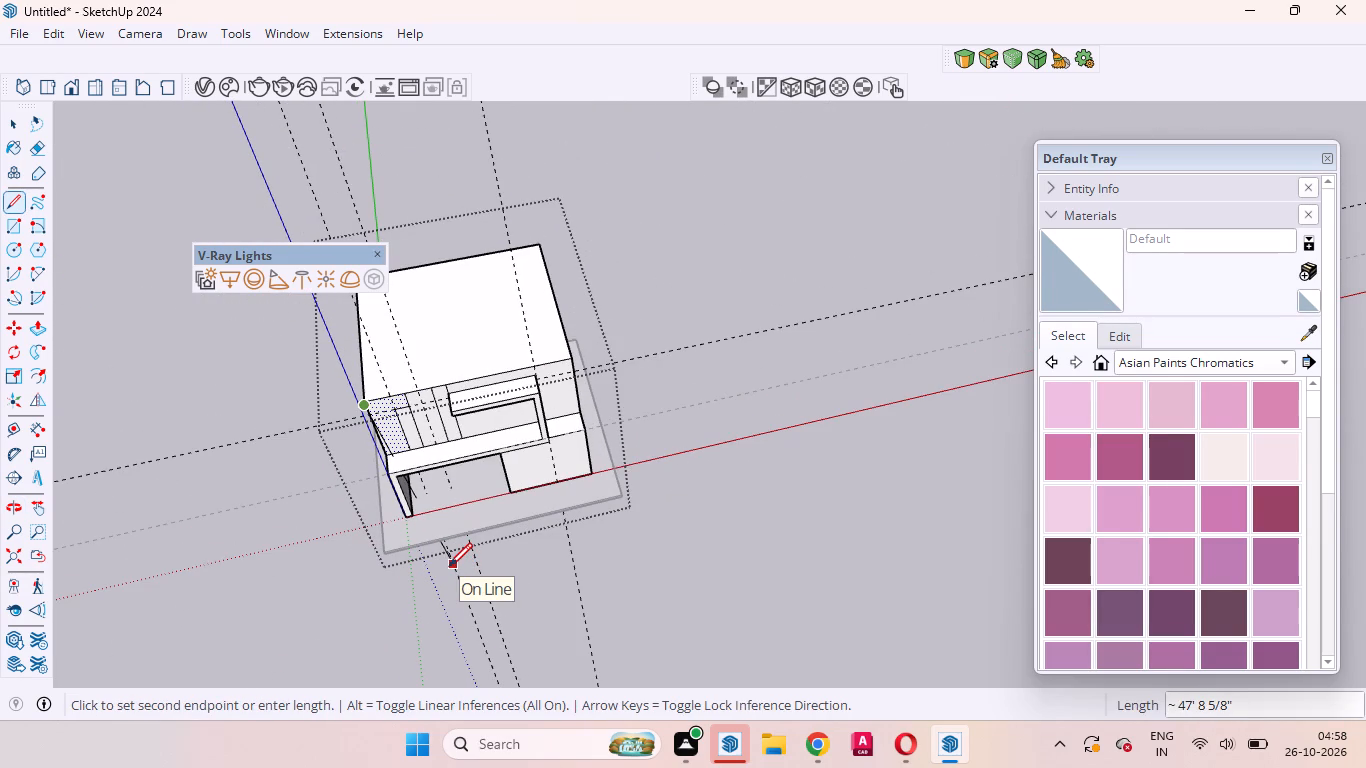
{"action": "scroll", "coordinate": [359, 377], "scroll_direction": "up", "scroll_amount": 16}
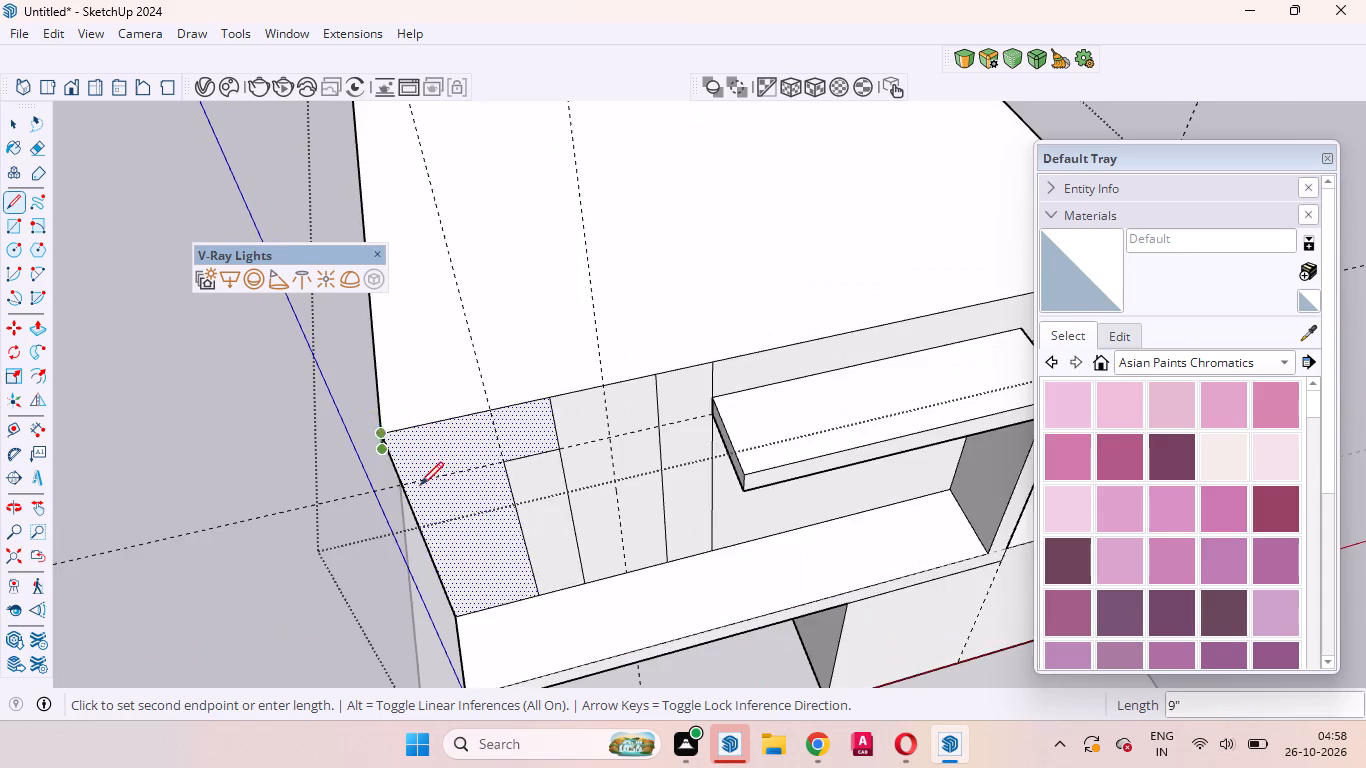
{"action": "scroll", "coordinate": [435, 510], "scroll_direction": "up", "scroll_amount": 1}
{"action": "middle_click_drag", "start_coordinate": [435, 510], "coordinate": [724, 313]}
{"action": "scroll", "coordinate": [664, 617], "scroll_direction": "down", "scroll_amount": 8}
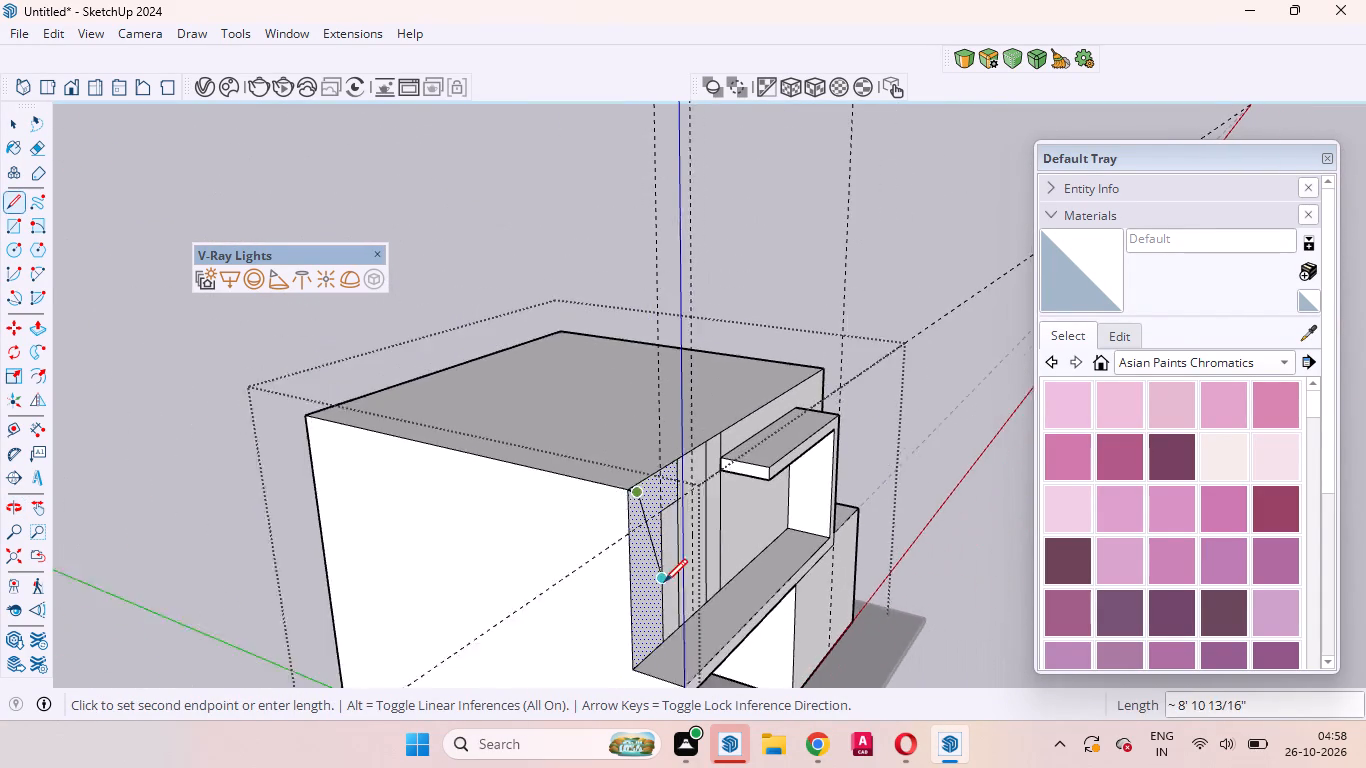
{"action": "scroll", "coordinate": [664, 582], "scroll_direction": "down", "scroll_amount": 1}
{"action": "scroll", "coordinate": [660, 643], "scroll_direction": "up", "scroll_amount": 4}
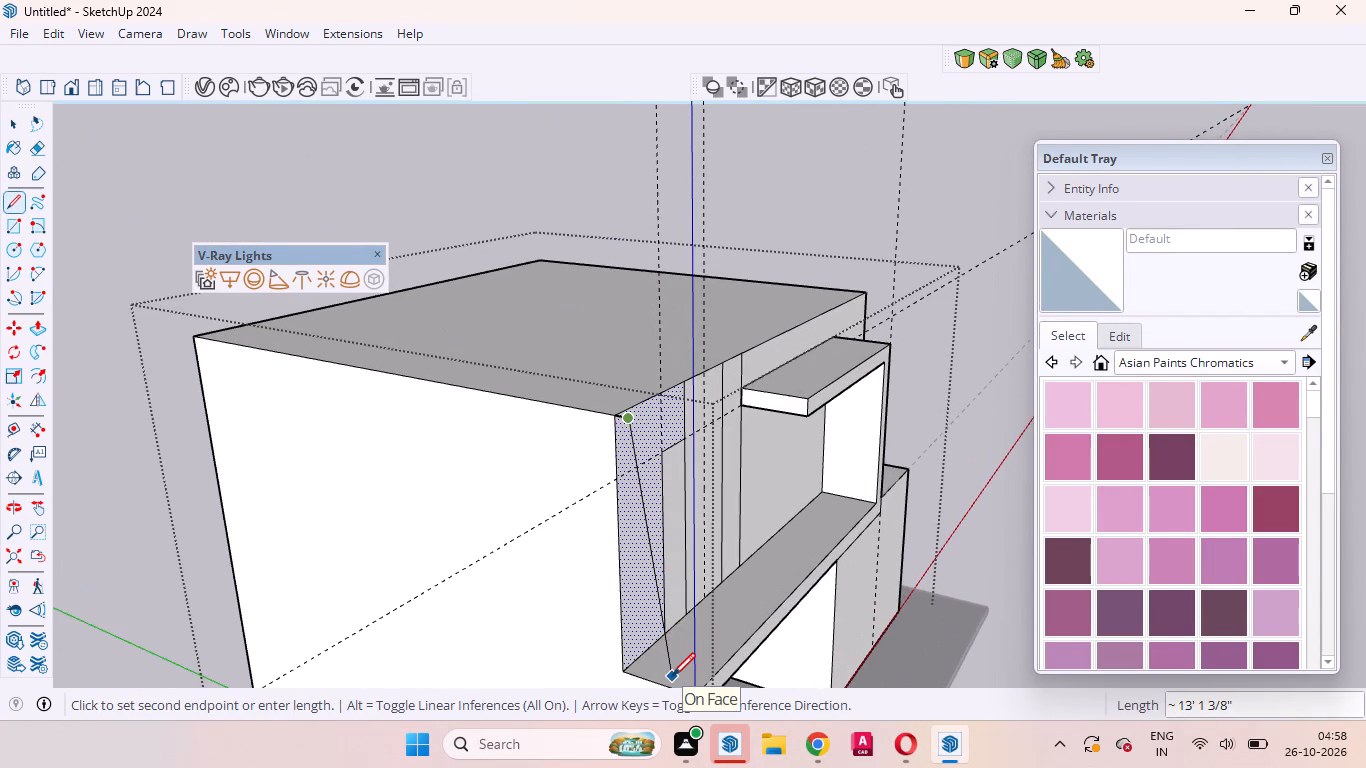
{"action": "middle_click_drag", "start_coordinate": [672, 676], "coordinate": [279, 668]}
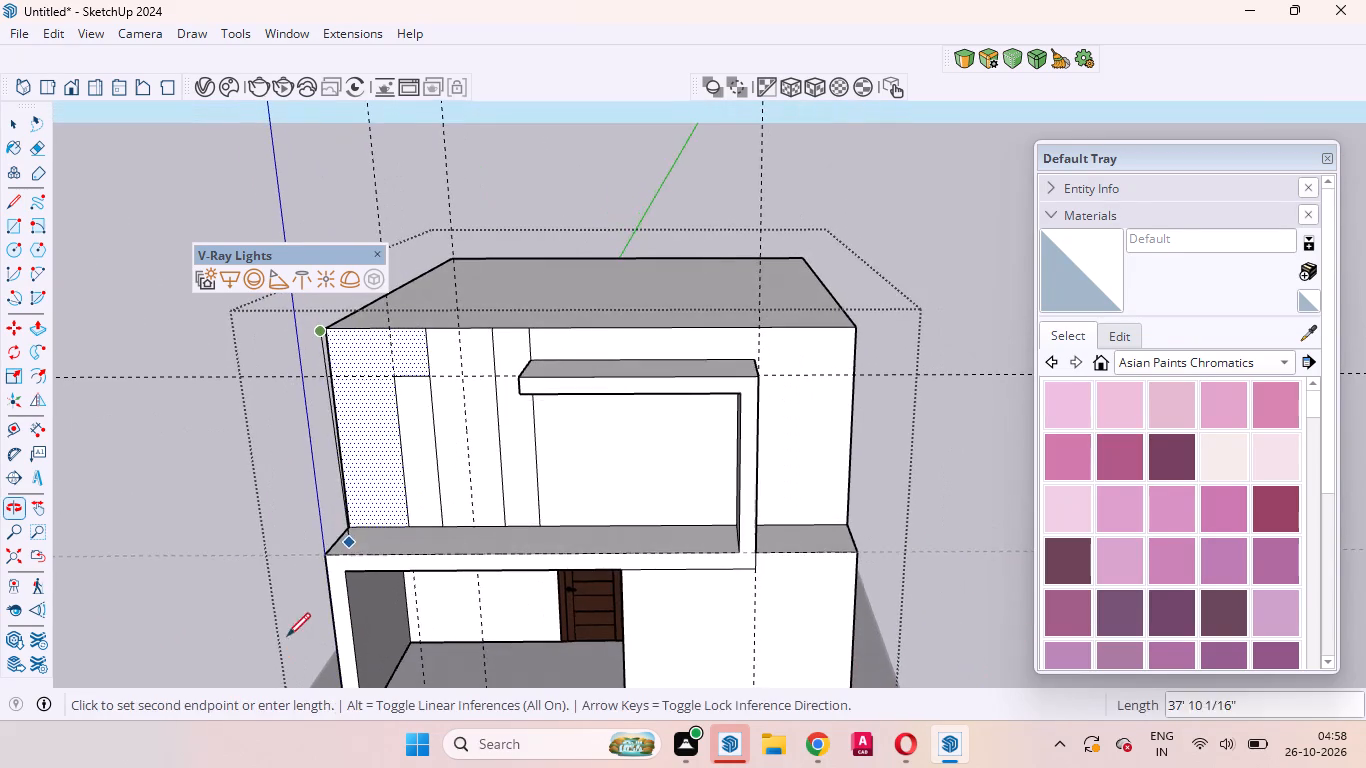
{"action": "scroll", "coordinate": [400, 523], "scroll_direction": "up", "scroll_amount": 3}
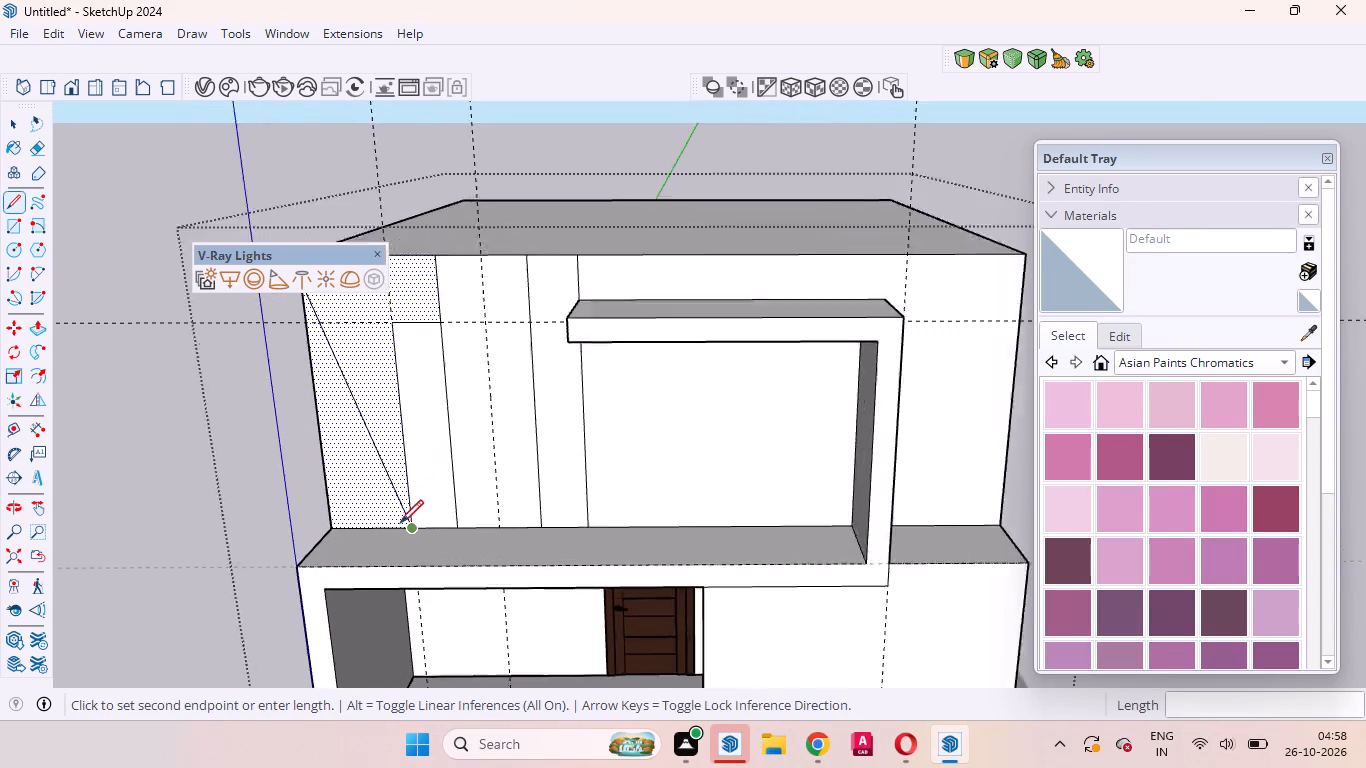
{"action": "scroll", "coordinate": [400, 523], "scroll_direction": "up", "scroll_amount": 5}
{"action": "left_click", "coordinate": [412, 526]}
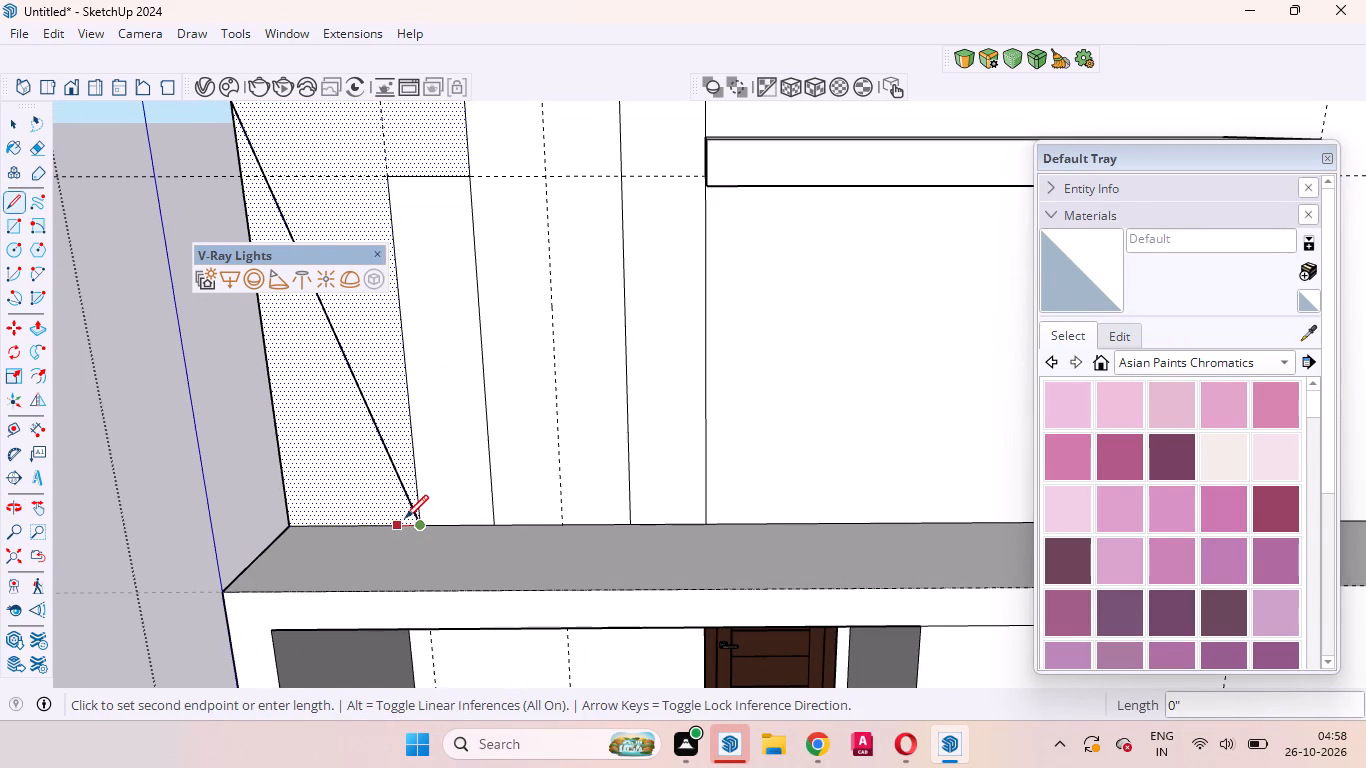
Draw a 13' vertical line from the projecting end of the roof-corner line down to the level of the panel's base.
{"action": "key", "text": "space"}
{"action": "middle_click_drag", "start_coordinate": [381, 508], "coordinate": [402, 554]}
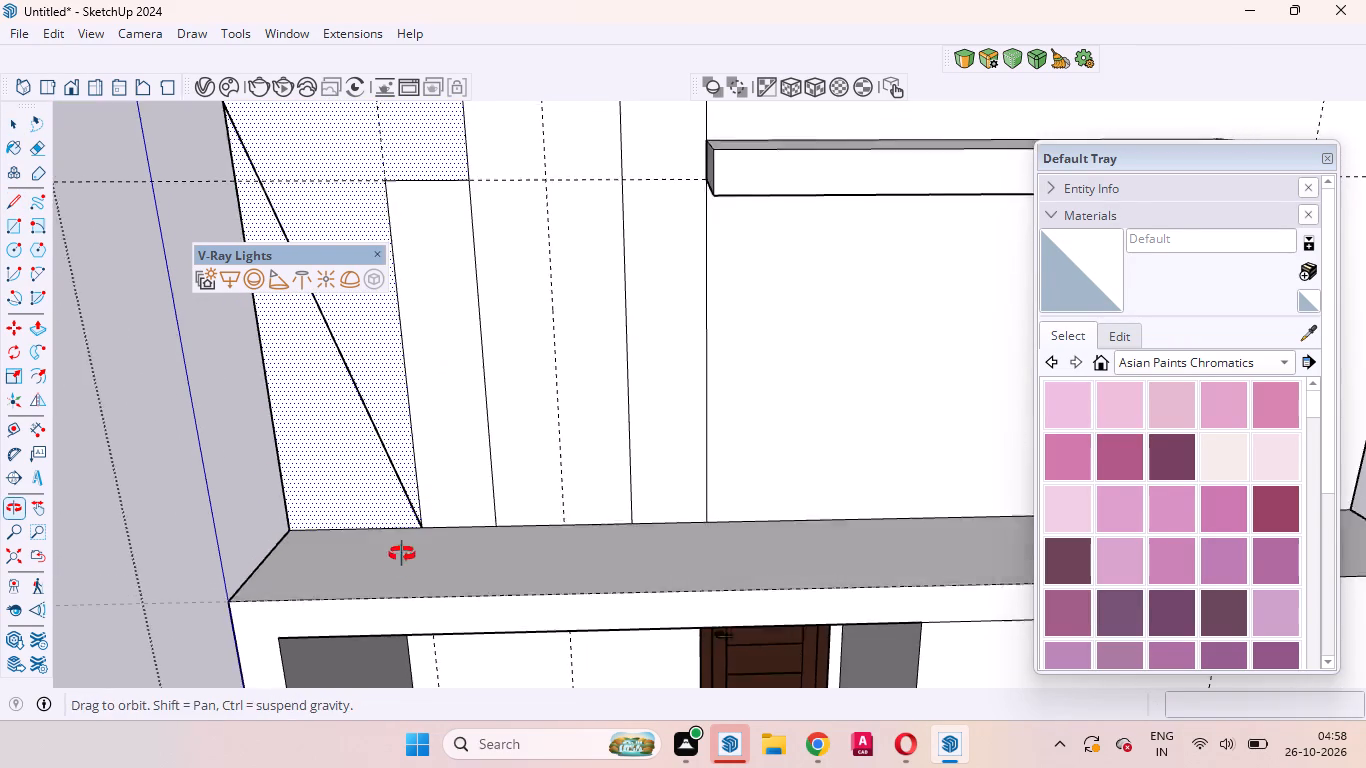
{"action": "middle_click_drag", "start_coordinate": [402, 554], "coordinate": [449, 631]}
{"action": "scroll", "coordinate": [539, 571], "scroll_direction": "down", "scroll_amount": 8}
{"action": "scroll", "coordinate": [391, 447], "scroll_direction": "up", "scroll_amount": 2}
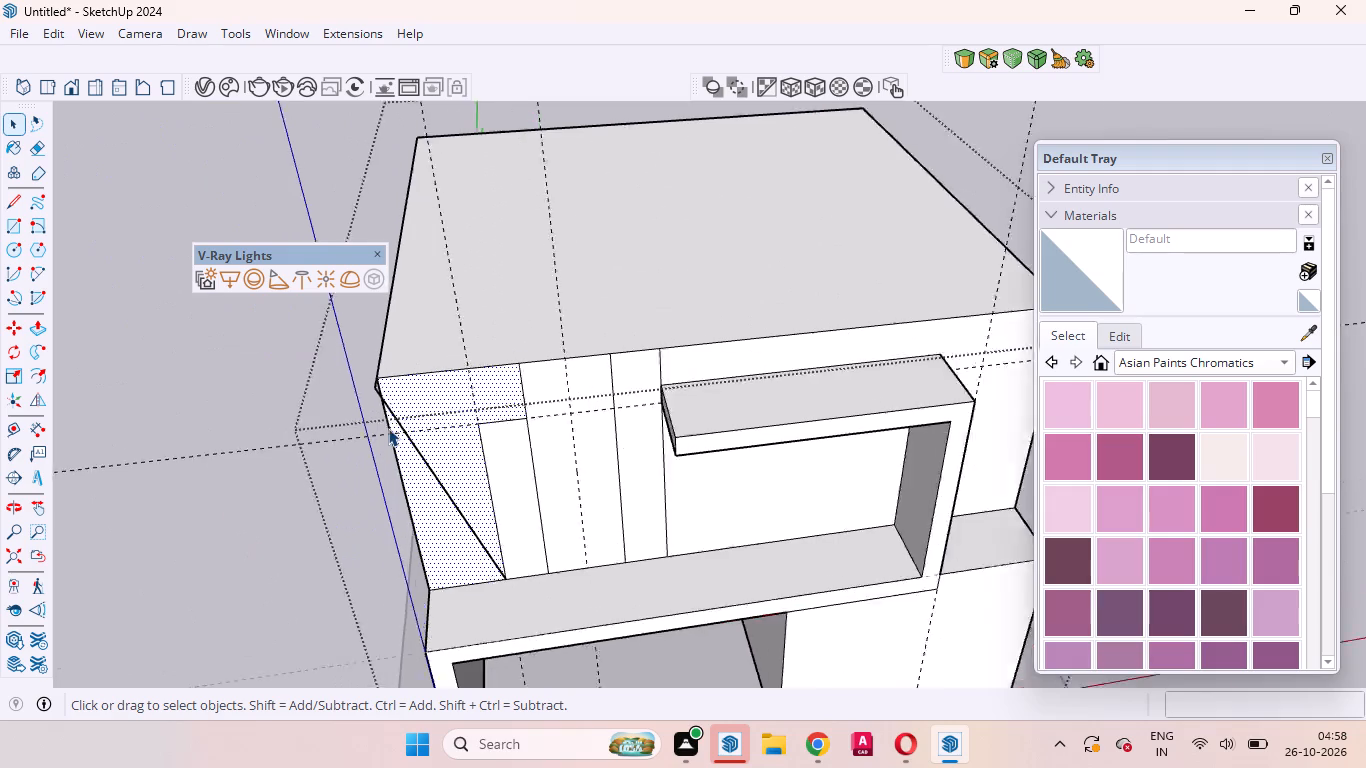
{"action": "scroll", "coordinate": [388, 428], "scroll_direction": "up", "scroll_amount": 6}
{"action": "middle_click_drag", "start_coordinate": [388, 471], "coordinate": [574, 355]}
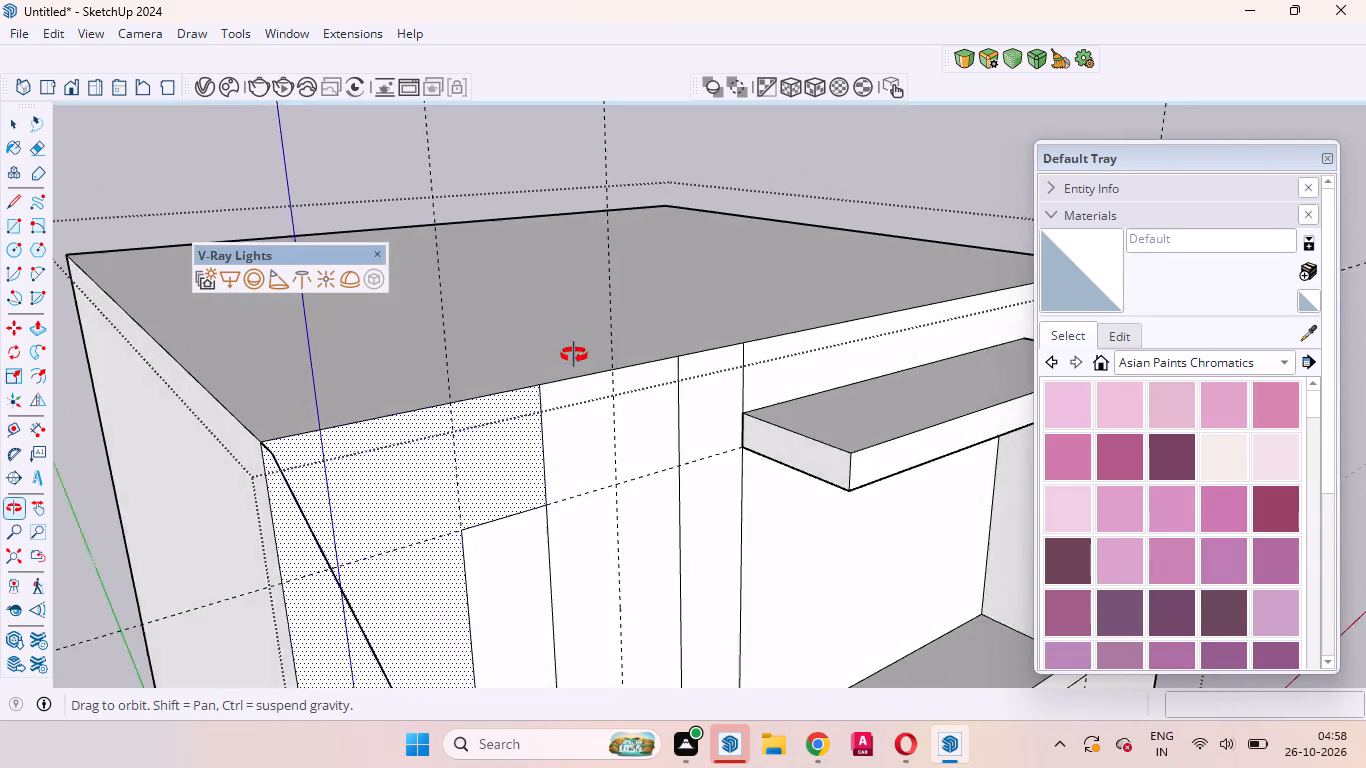
{"action": "middle_click_drag", "start_coordinate": [574, 355], "coordinate": [737, 335]}
{"action": "scroll", "coordinate": [712, 354], "scroll_direction": "up", "scroll_amount": 1}
{"action": "scroll", "coordinate": [363, 473], "scroll_direction": "down", "scroll_amount": 3}
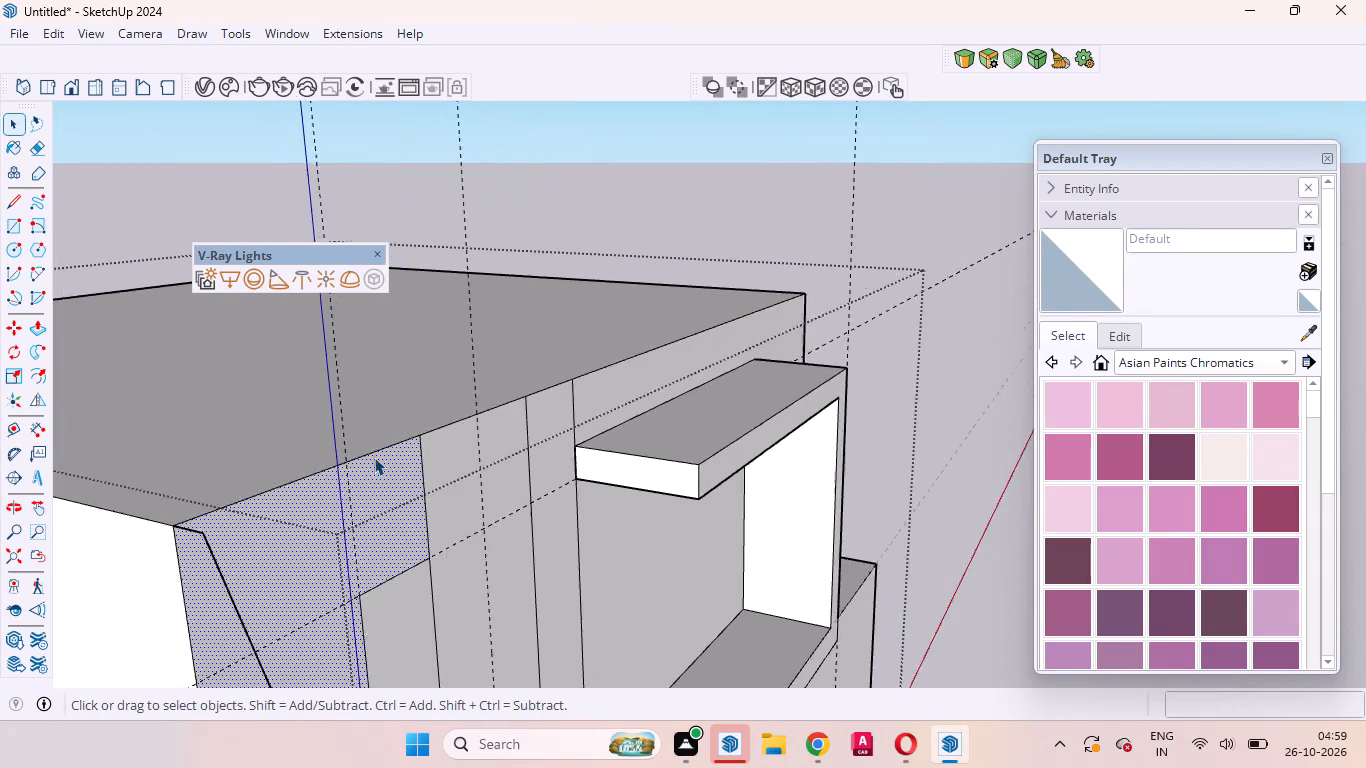
{"action": "scroll", "coordinate": [374, 457], "scroll_direction": "down", "scroll_amount": 9}
{"action": "scroll", "coordinate": [327, 472], "scroll_direction": "up", "scroll_amount": 13}
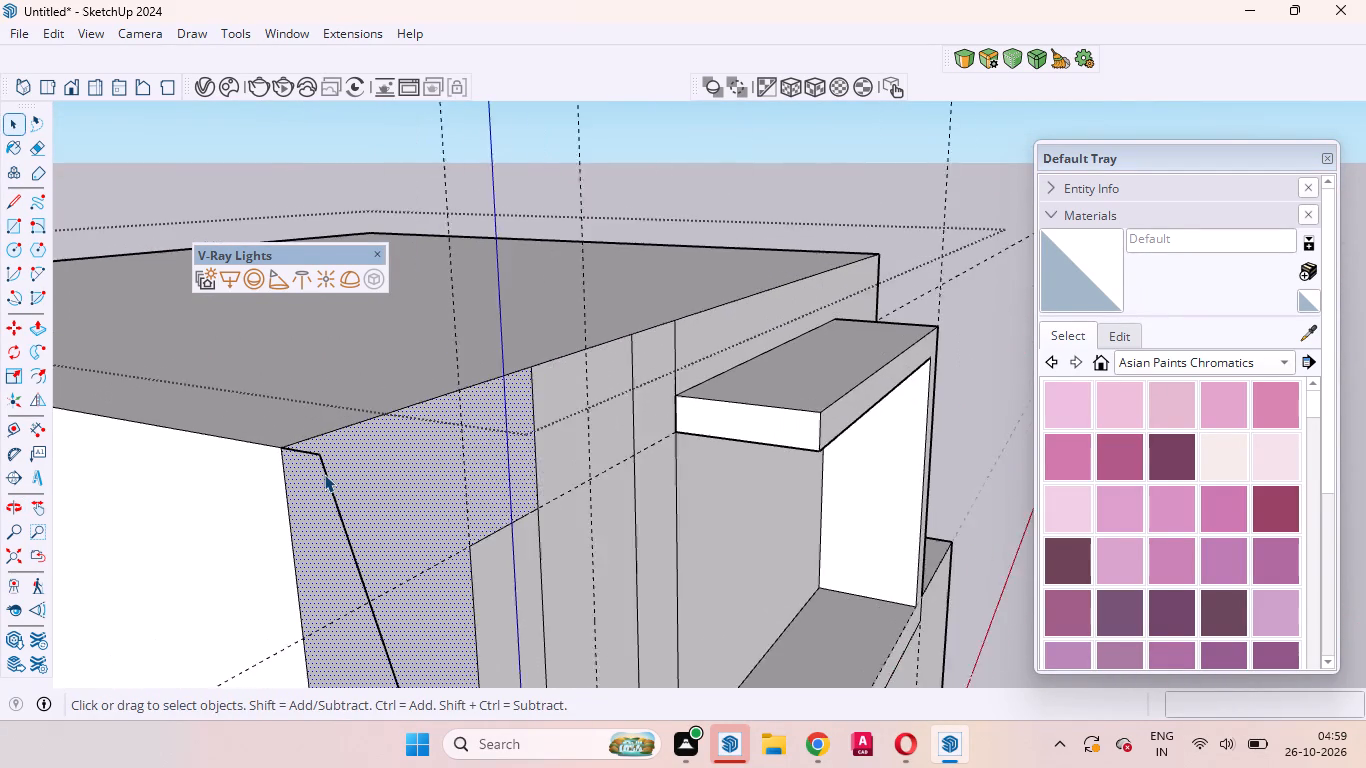
{"action": "scroll", "coordinate": [324, 474], "scroll_direction": "up", "scroll_amount": 2}
{"action": "key", "text": "l"}
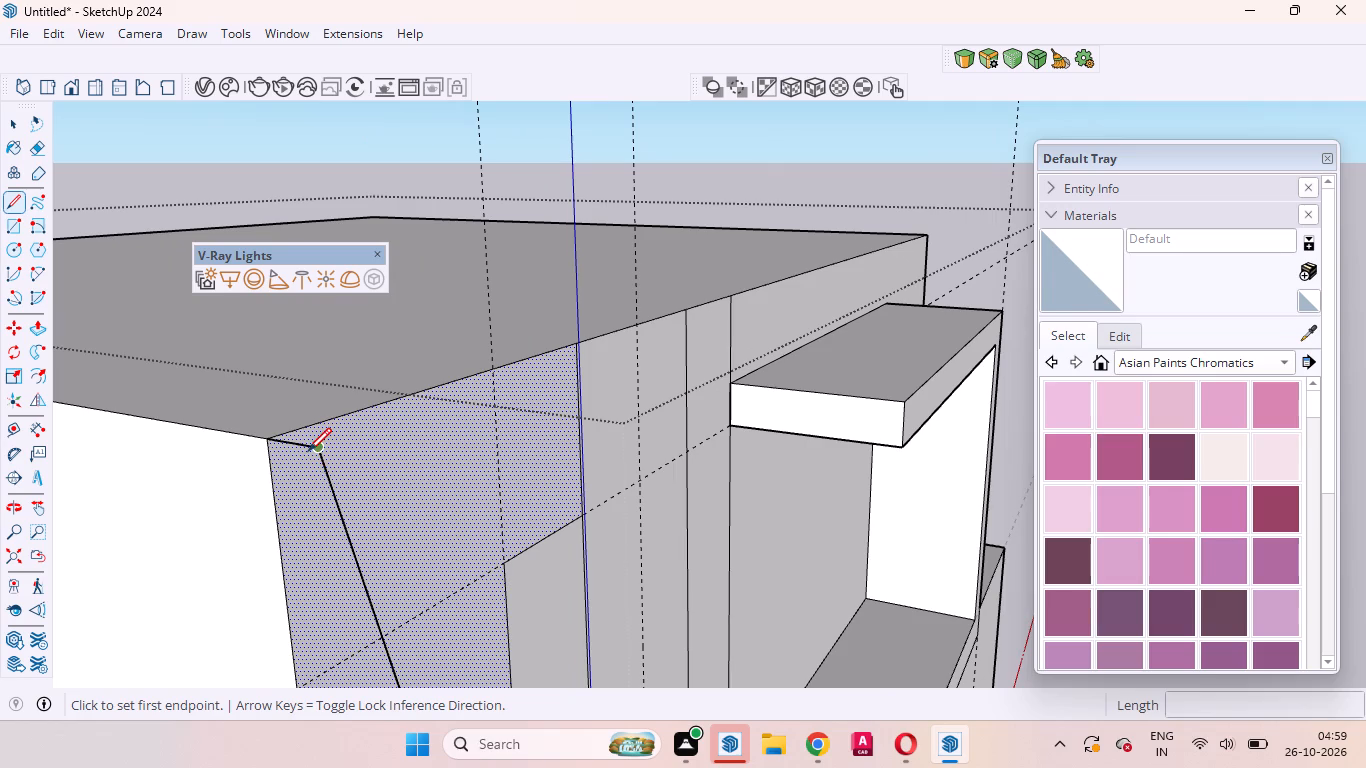
{"action": "left_click", "coordinate": [308, 451]}
{"action": "scroll", "coordinate": [326, 598], "scroll_direction": "down", "scroll_amount": 15}
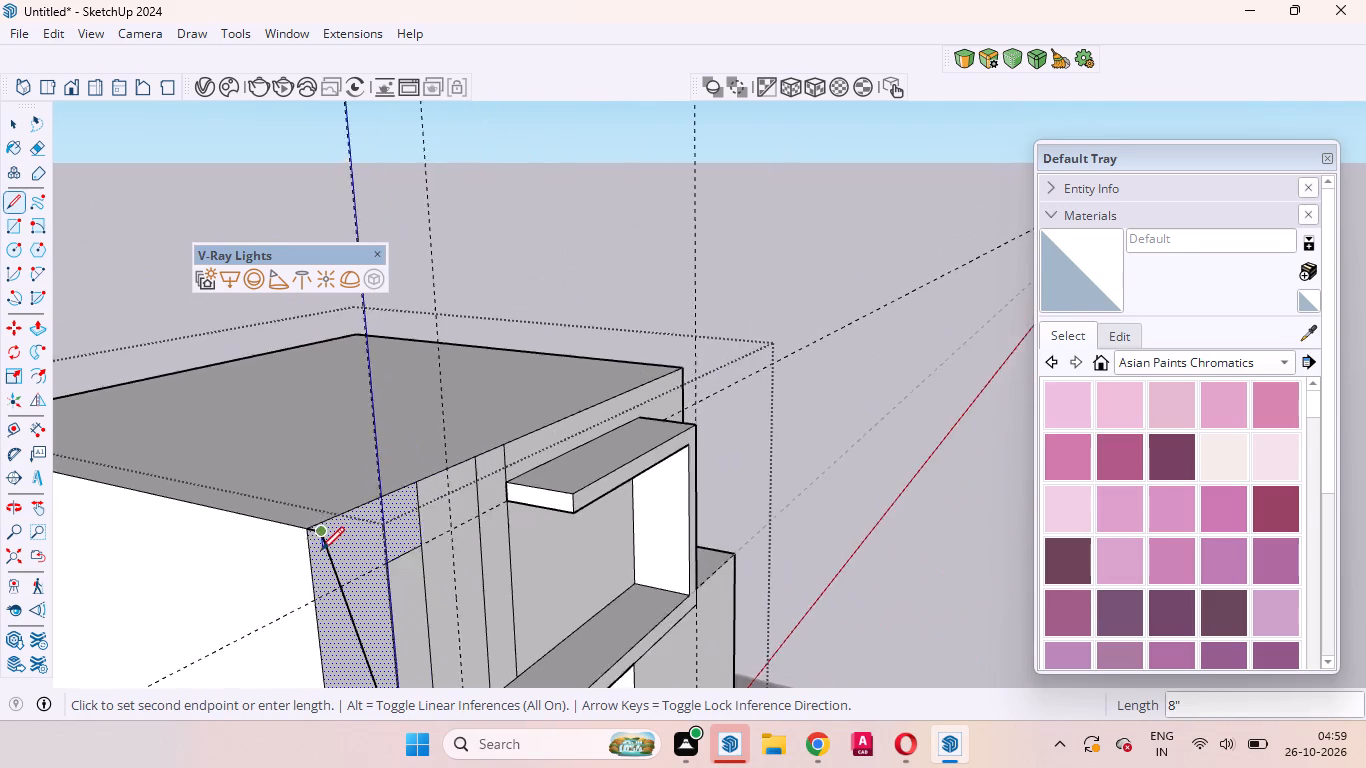
{"action": "scroll", "coordinate": [321, 550], "scroll_direction": "down", "scroll_amount": 14}
{"action": "scroll", "coordinate": [330, 597], "scroll_direction": "up", "scroll_amount": 7}
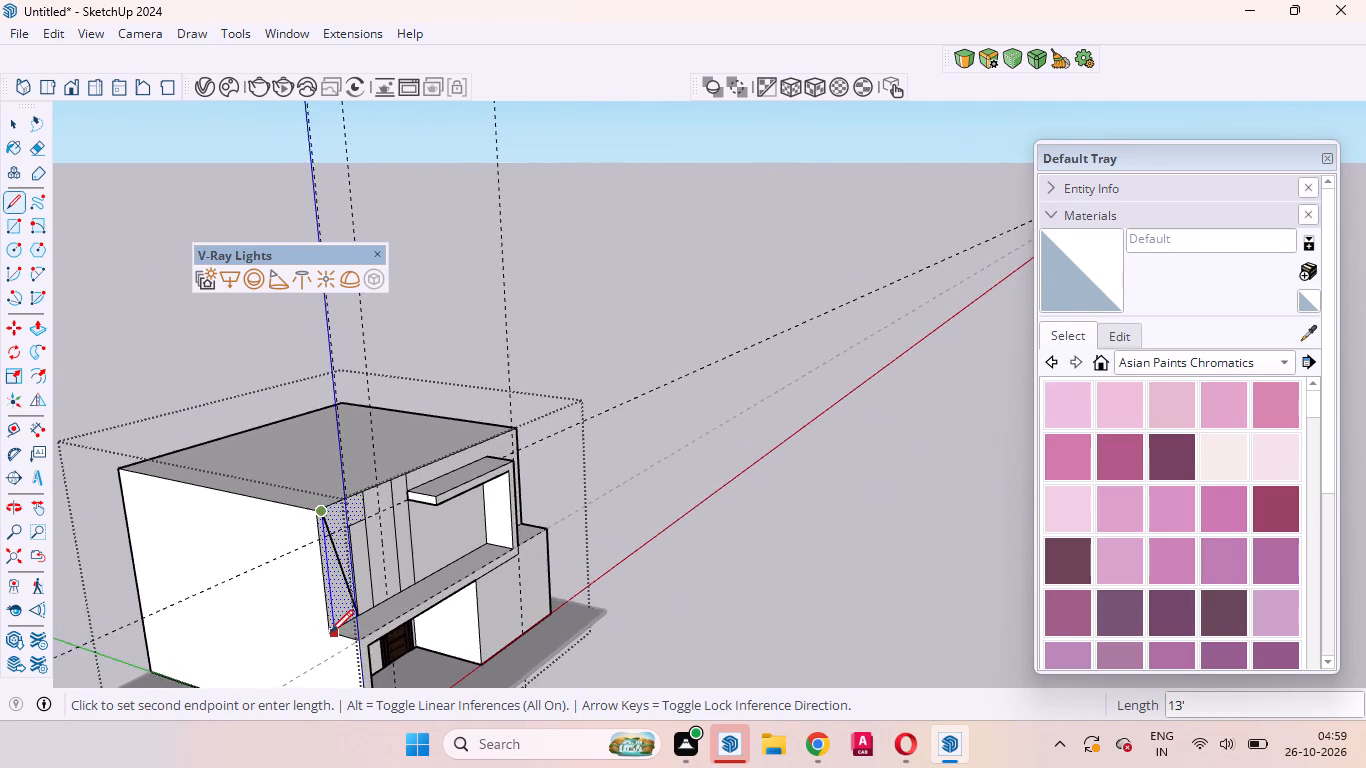
{"action": "scroll", "coordinate": [330, 633], "scroll_direction": "up", "scroll_amount": 6}
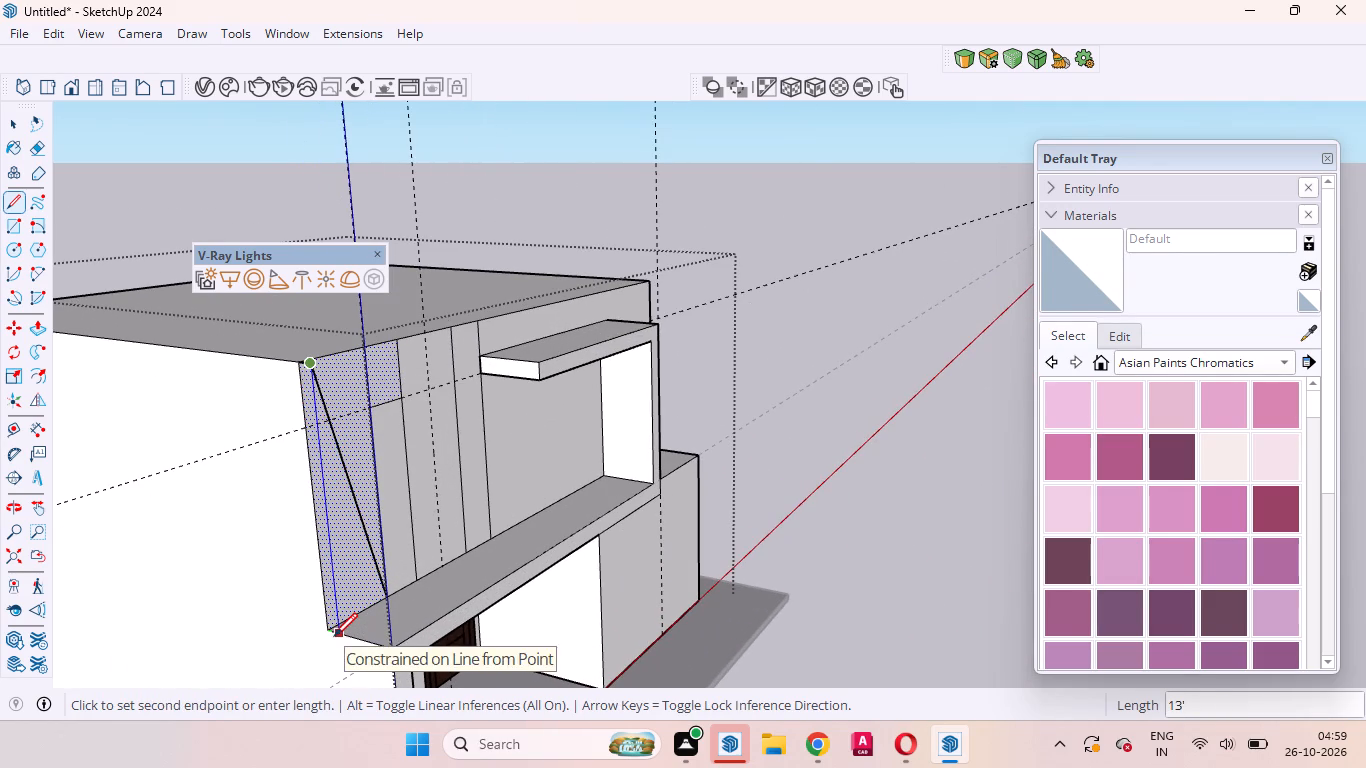
{"action": "left_click", "coordinate": [334, 636]}
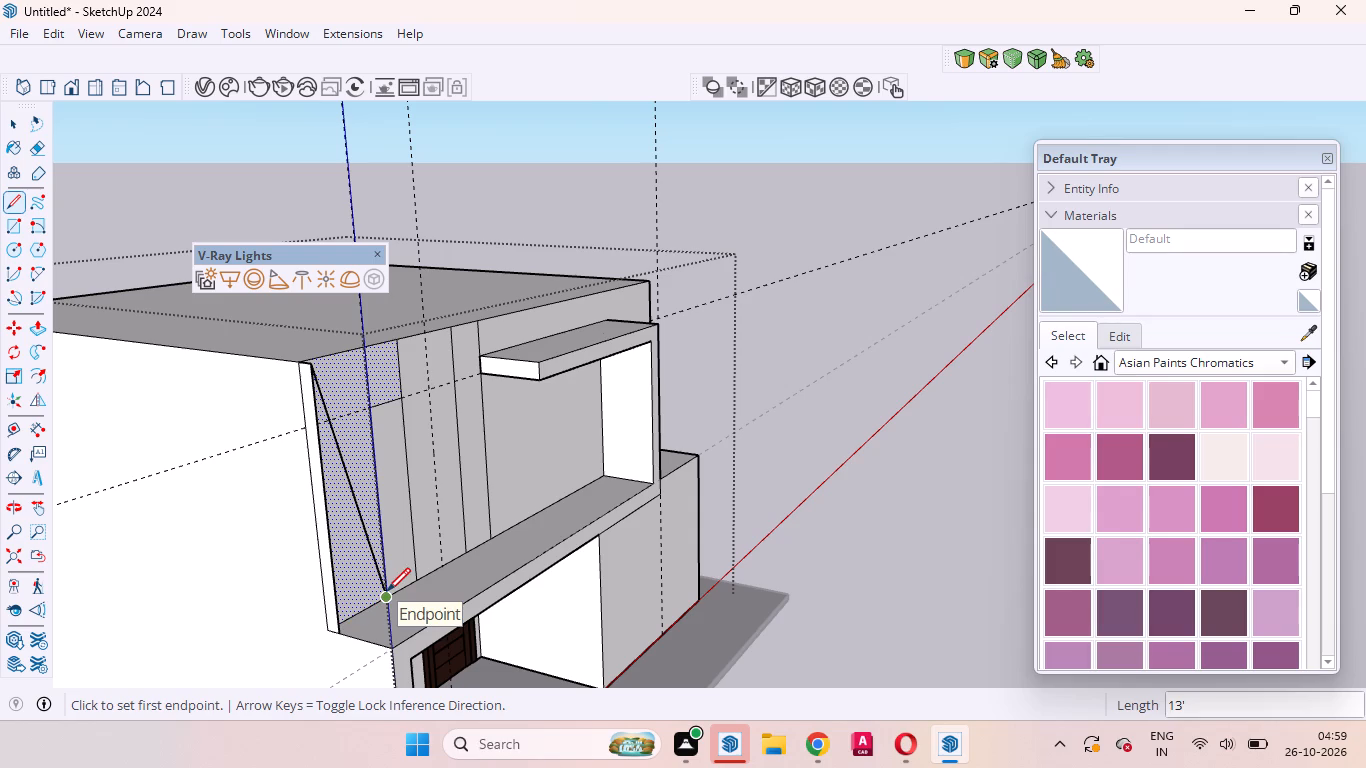
Join the rectangle's lower corner nearest the building's corner to the foot of the vertical line, about 3' 11" long.
{"action": "left_click", "coordinate": [387, 591]}
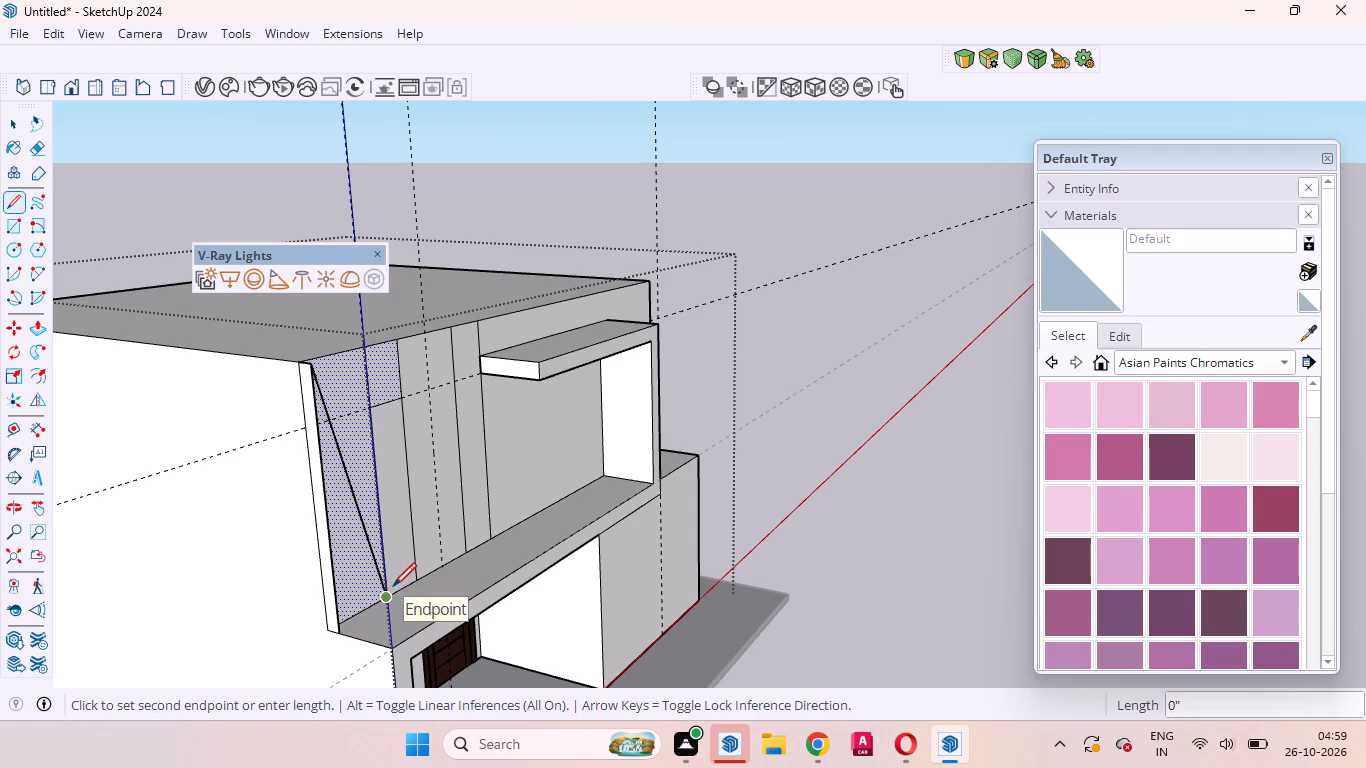
{"action": "middle_click_drag", "start_coordinate": [393, 586], "coordinate": [344, 628]}
{"action": "scroll", "coordinate": [362, 615], "scroll_direction": "down", "scroll_amount": 1}
{"action": "scroll", "coordinate": [363, 614], "scroll_direction": "up", "scroll_amount": 1}
{"action": "scroll", "coordinate": [364, 612], "scroll_direction": "down", "scroll_amount": 9}
{"action": "scroll", "coordinate": [358, 625], "scroll_direction": "up", "scroll_amount": 6}
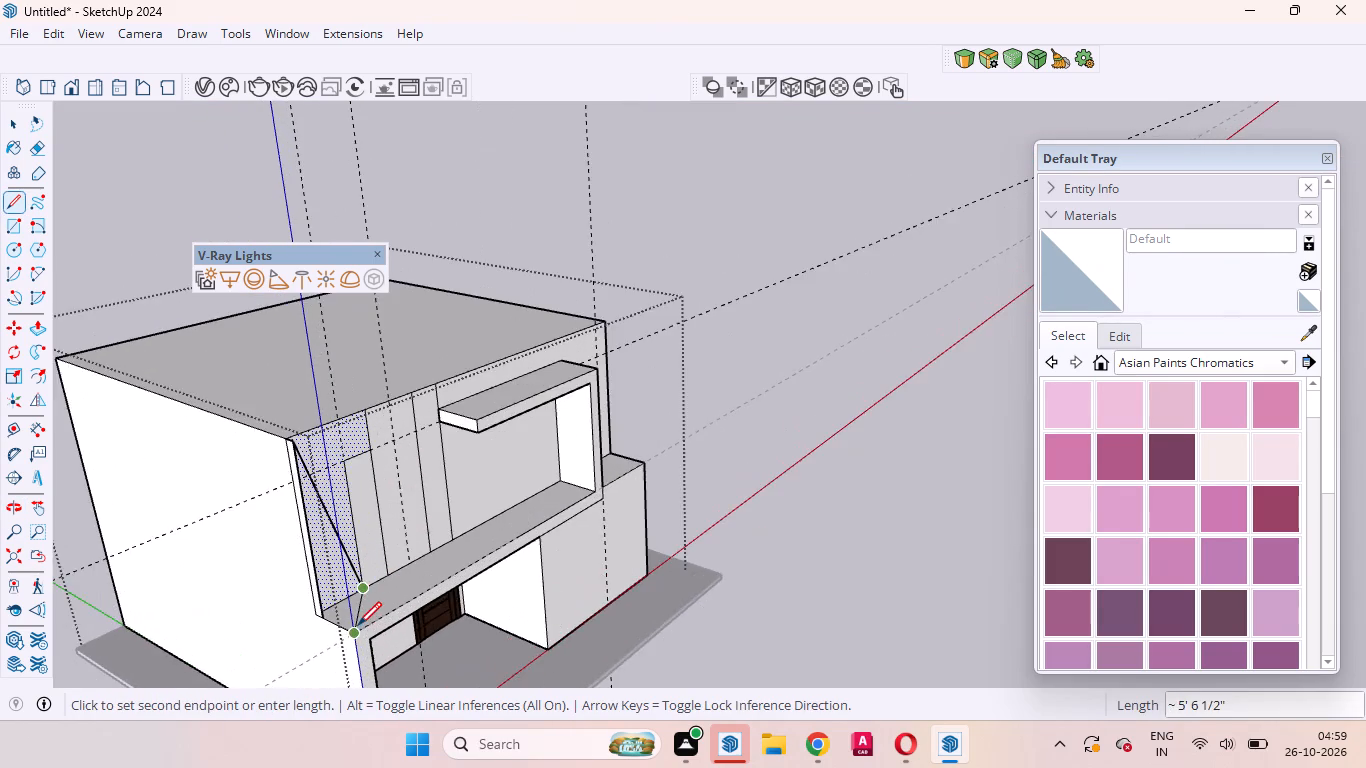
{"action": "scroll", "coordinate": [358, 625], "scroll_direction": "up", "scroll_amount": 4}
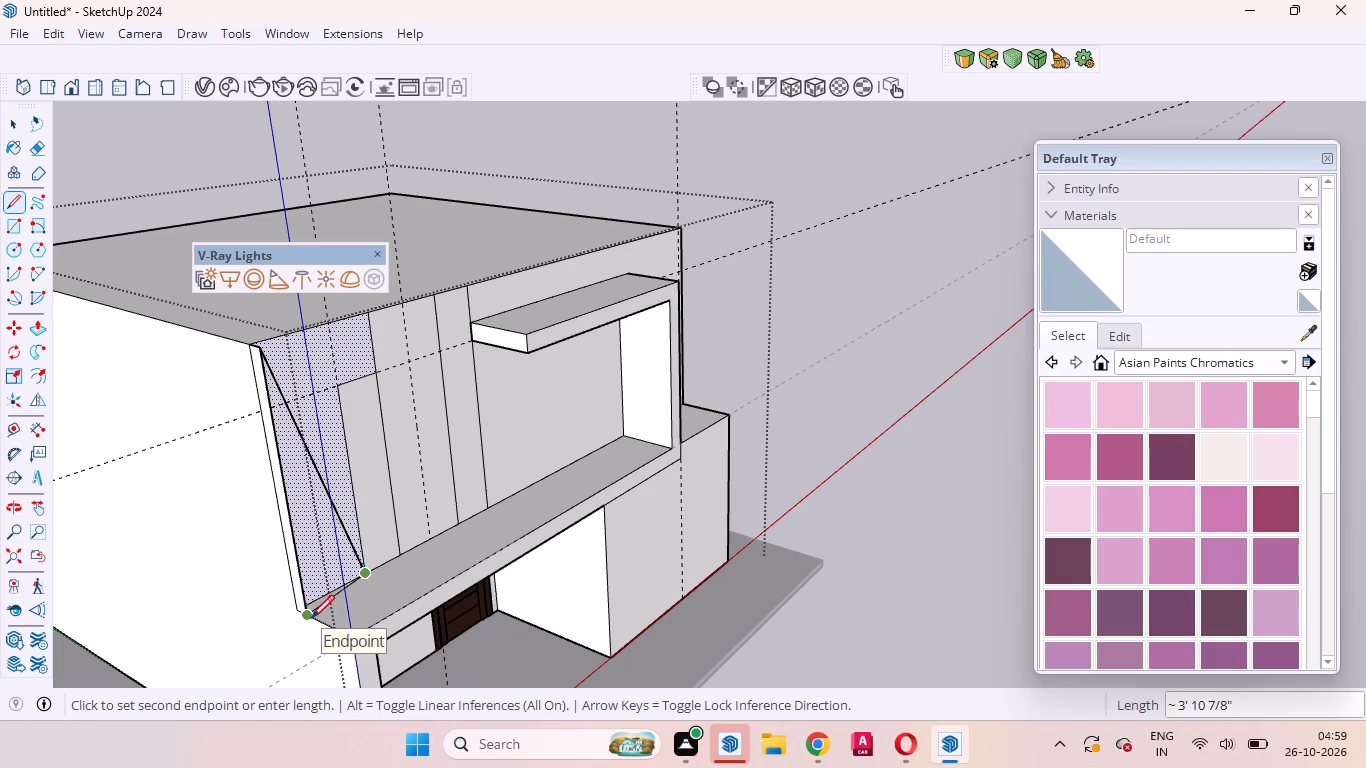
{"action": "left_click", "coordinate": [311, 618]}
Examine the sloping triangular face and the open gap beside it at the building's upper front corner from several angles.
{"action": "middle_click_drag", "start_coordinate": [364, 587], "coordinate": [133, 602]}
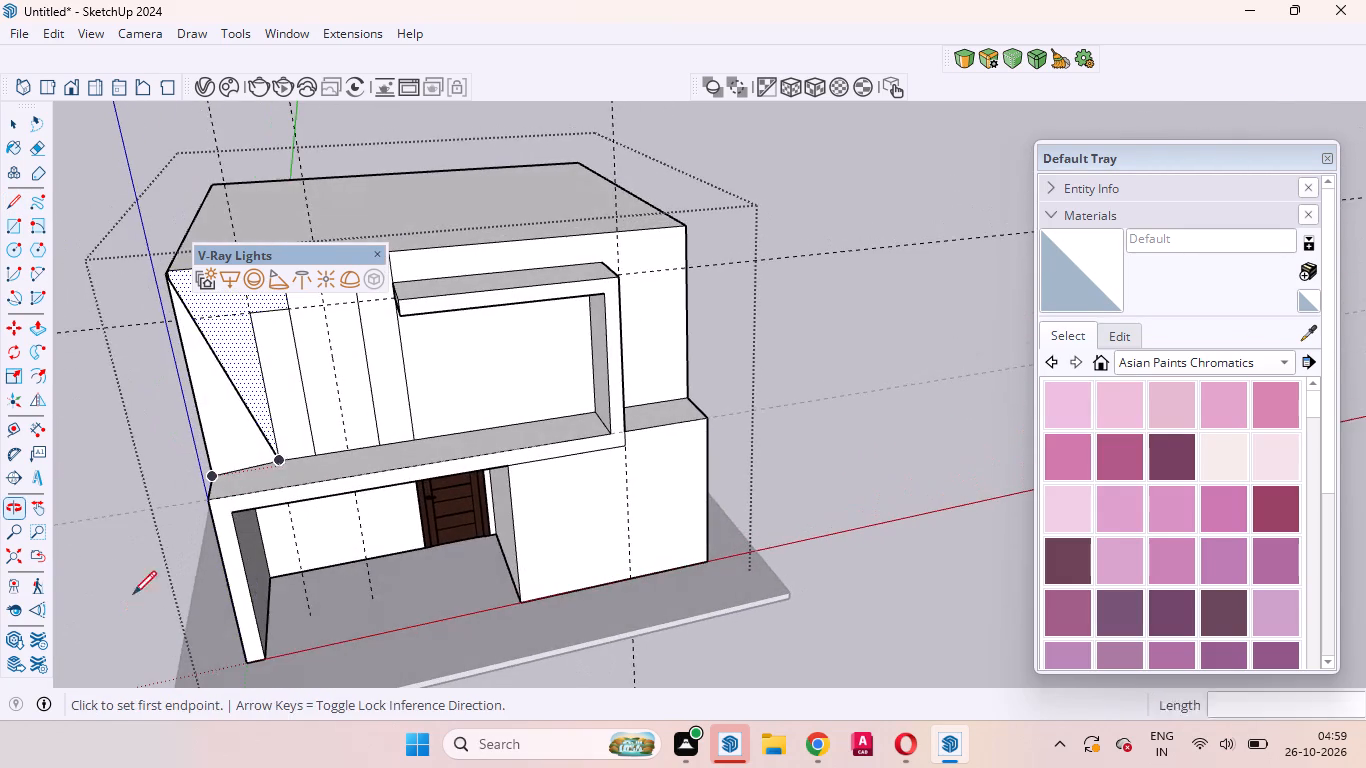
{"action": "scroll", "coordinate": [457, 590], "scroll_direction": "down", "scroll_amount": 5}
{"action": "scroll", "coordinate": [329, 489], "scroll_direction": "up", "scroll_amount": 2}
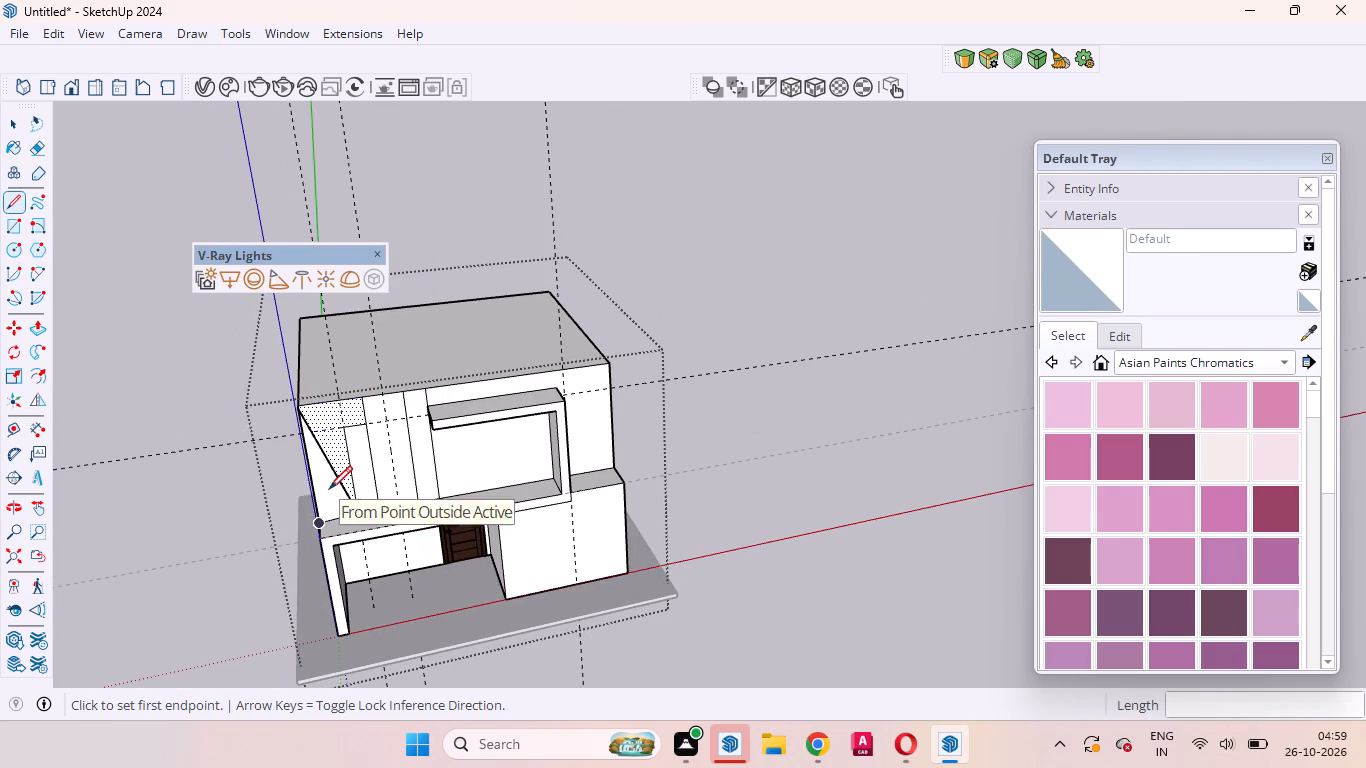
{"action": "scroll", "coordinate": [329, 489], "scroll_direction": "up", "scroll_amount": 3}
{"action": "scroll", "coordinate": [347, 504], "scroll_direction": "down", "scroll_amount": 5}
{"action": "middle_click_drag", "start_coordinate": [365, 504], "coordinate": [484, 526]}
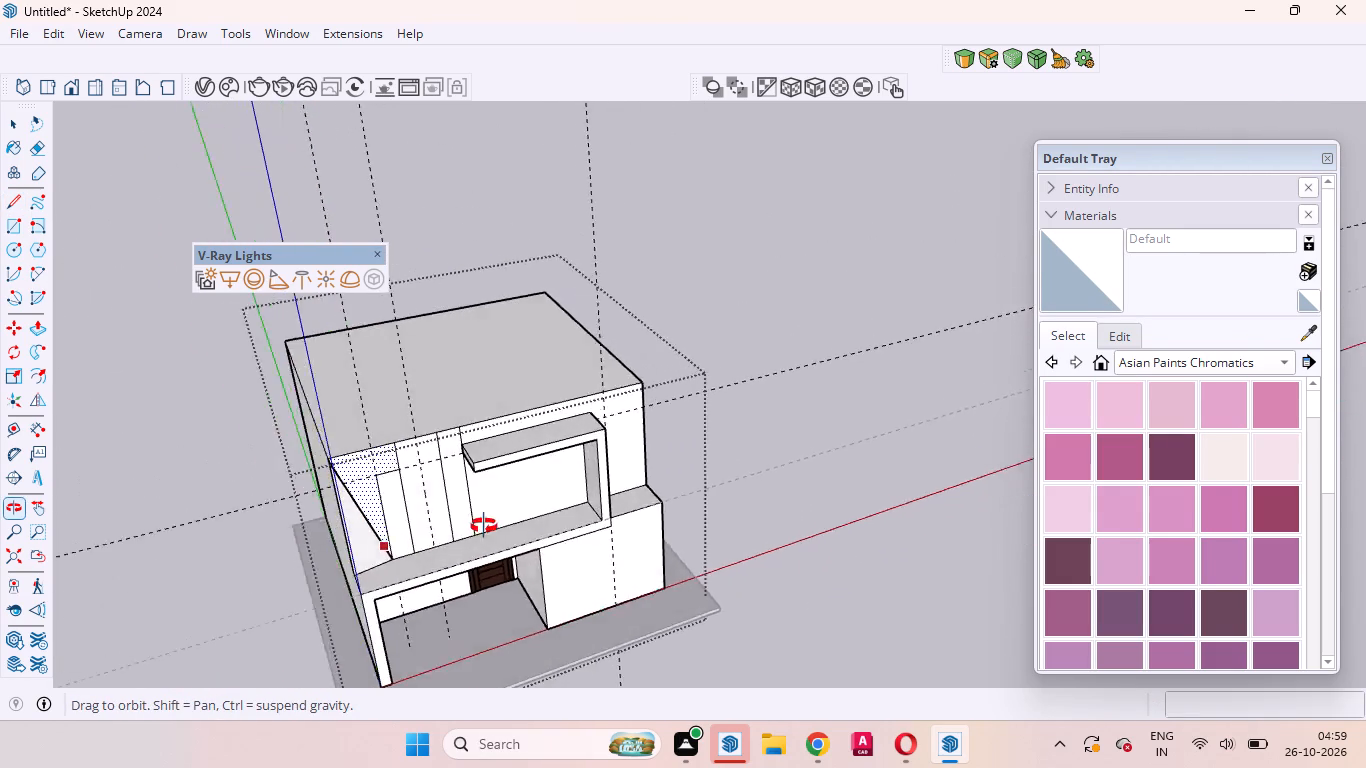
{"action": "middle_click_drag", "start_coordinate": [484, 526], "coordinate": [552, 513]}
{"action": "scroll", "coordinate": [466, 465], "scroll_direction": "up", "scroll_amount": 11}
{"action": "middle_click_drag", "start_coordinate": [465, 513], "coordinate": [331, 590]}
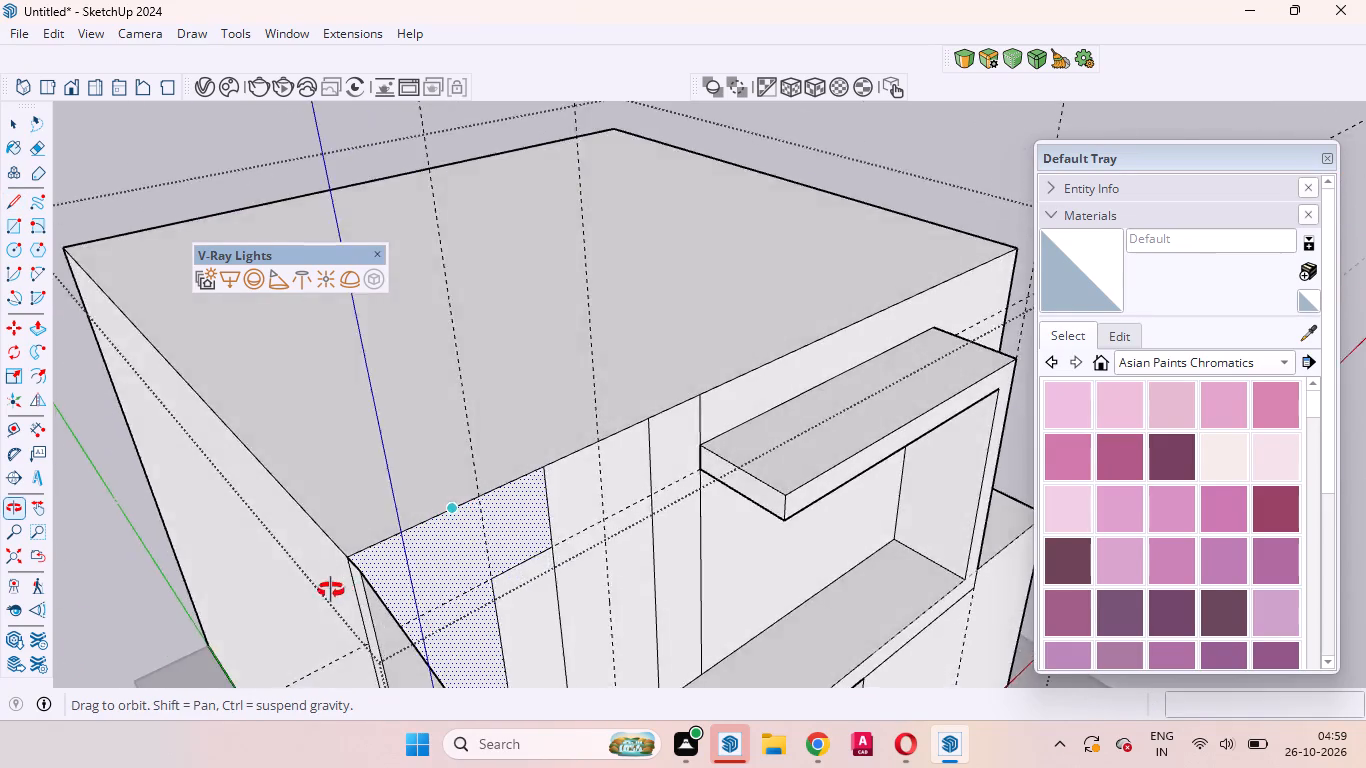
{"action": "middle_click_drag", "start_coordinate": [331, 590], "coordinate": [0, 591]}
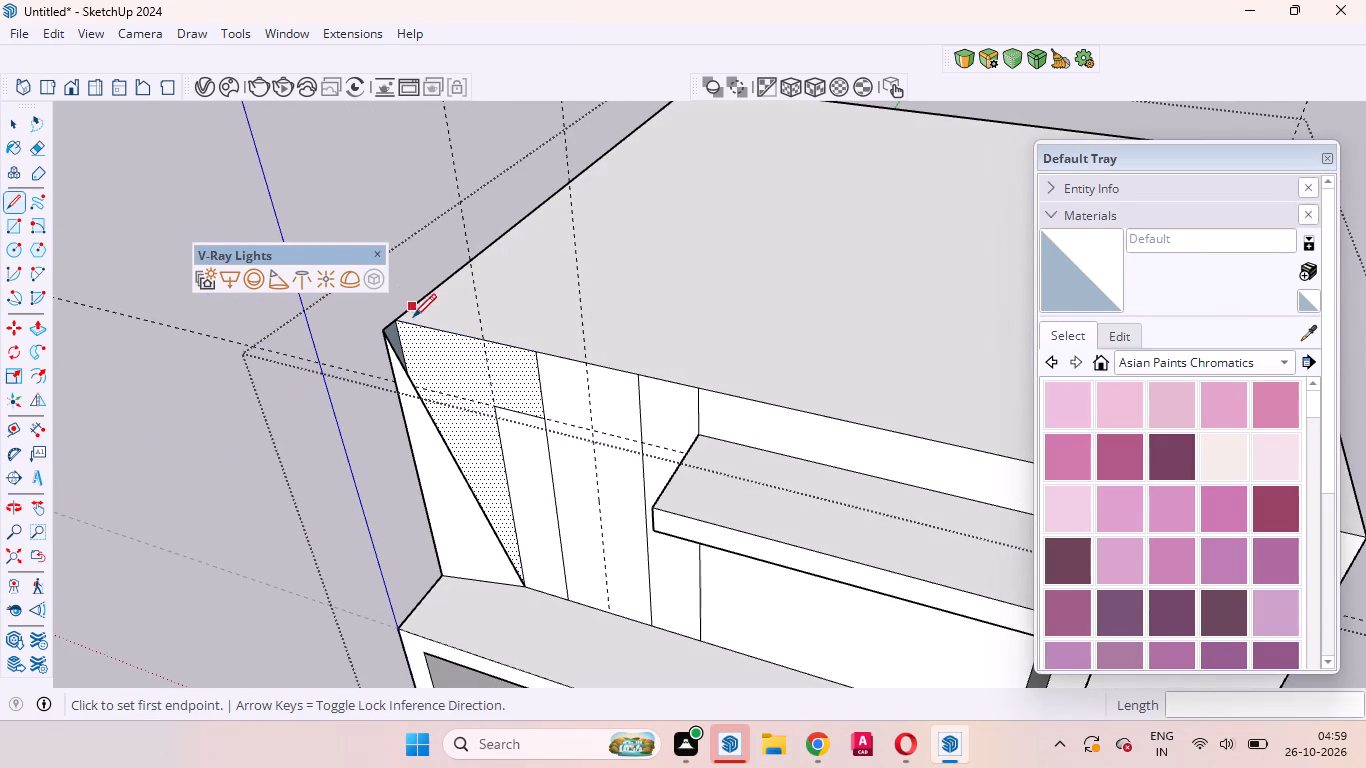
{"action": "left_click", "coordinate": [382, 331]}
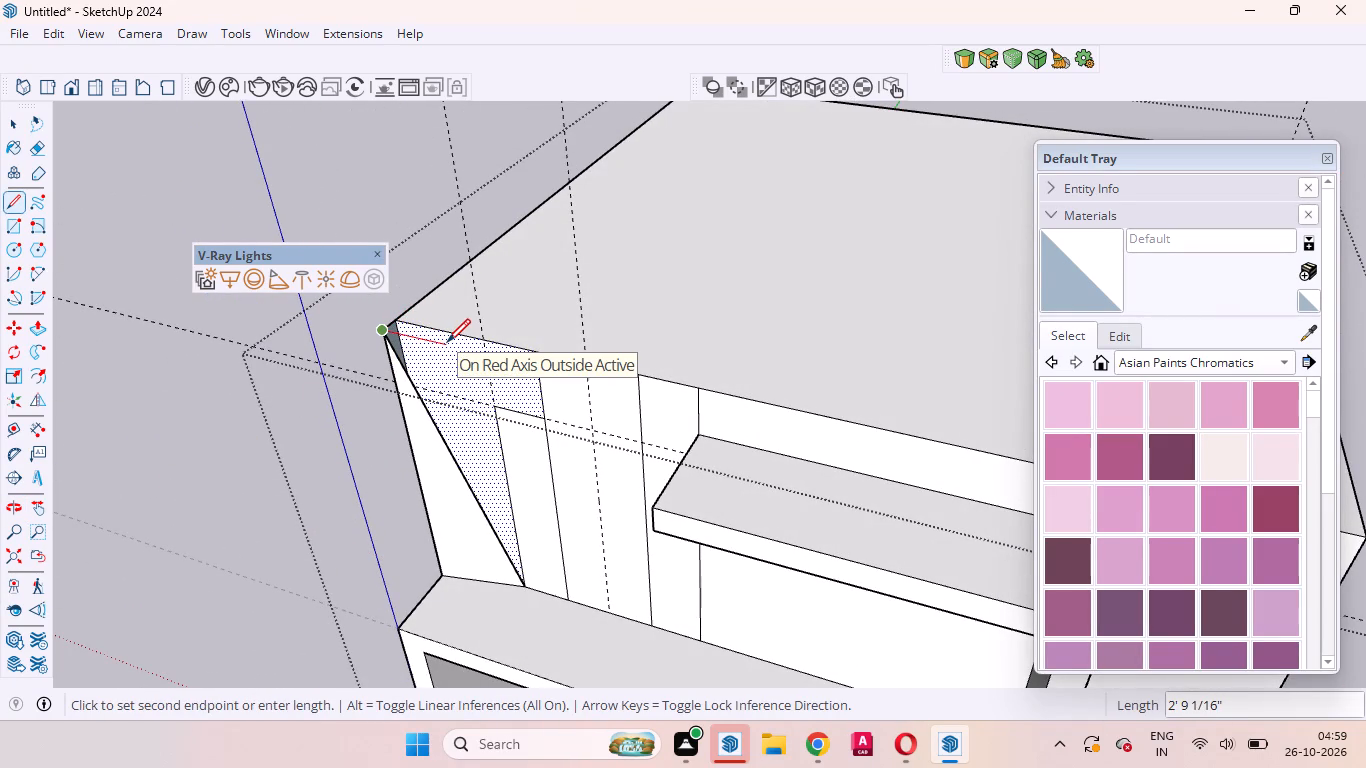
{"action": "key", "text": "space"}
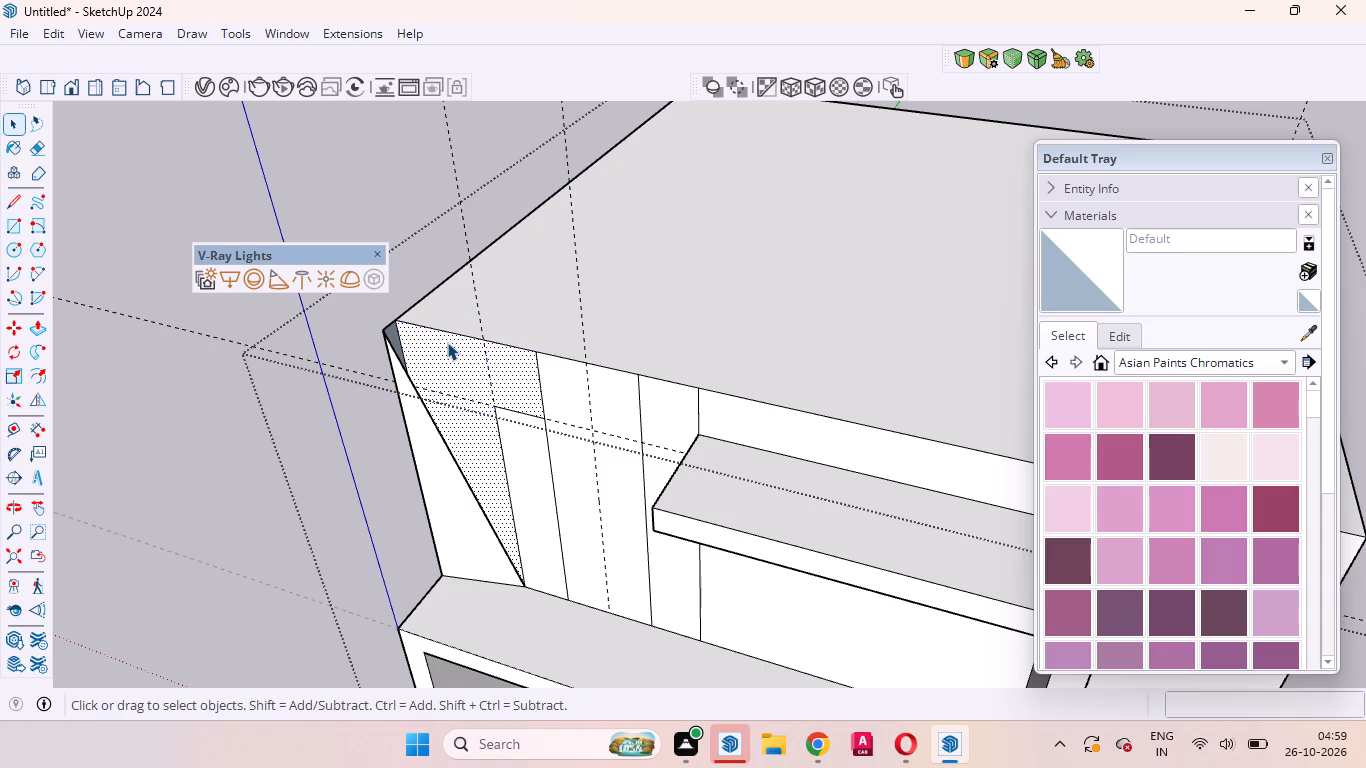
{"action": "scroll", "coordinate": [457, 356], "scroll_direction": "down", "scroll_amount": 4}
{"action": "middle_click_drag", "start_coordinate": [446, 413], "coordinate": [510, 293]}
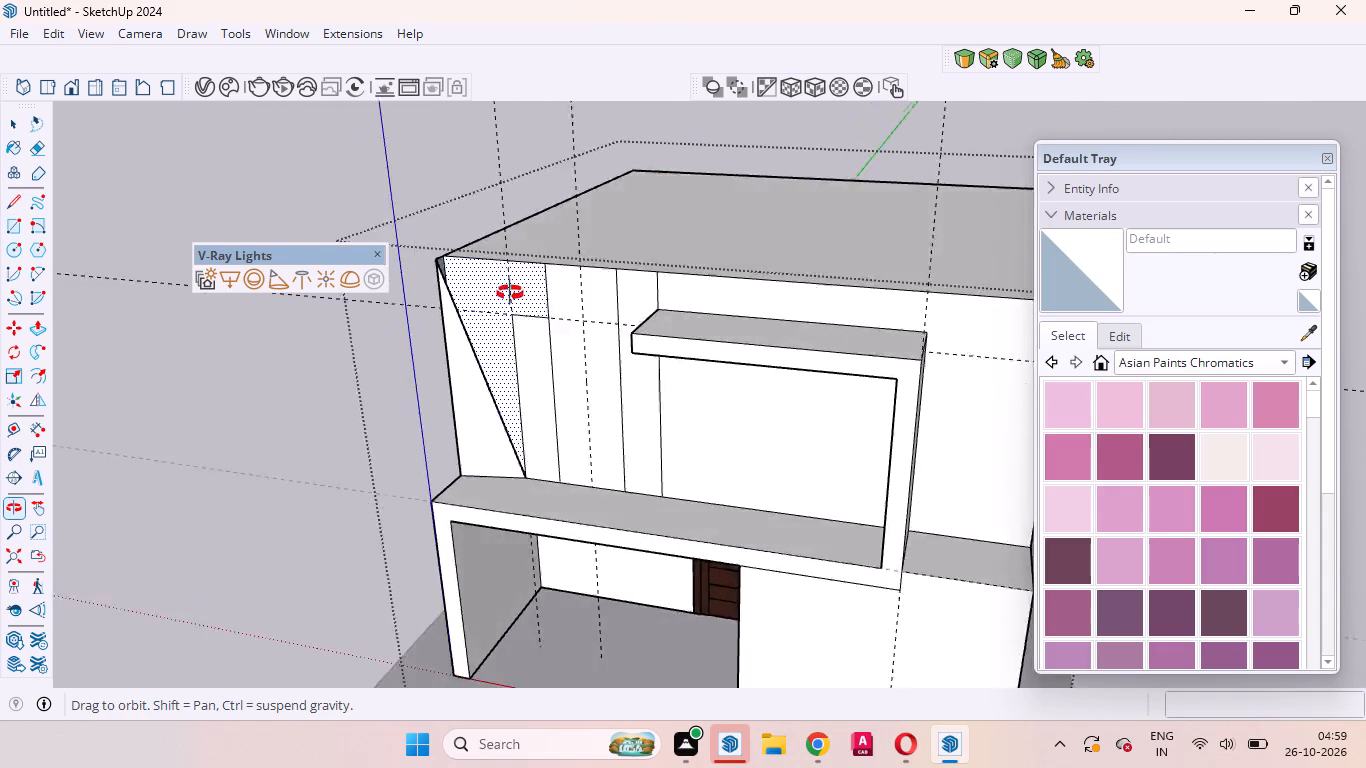
{"action": "middle_click_drag", "start_coordinate": [510, 293], "coordinate": [564, 228]}
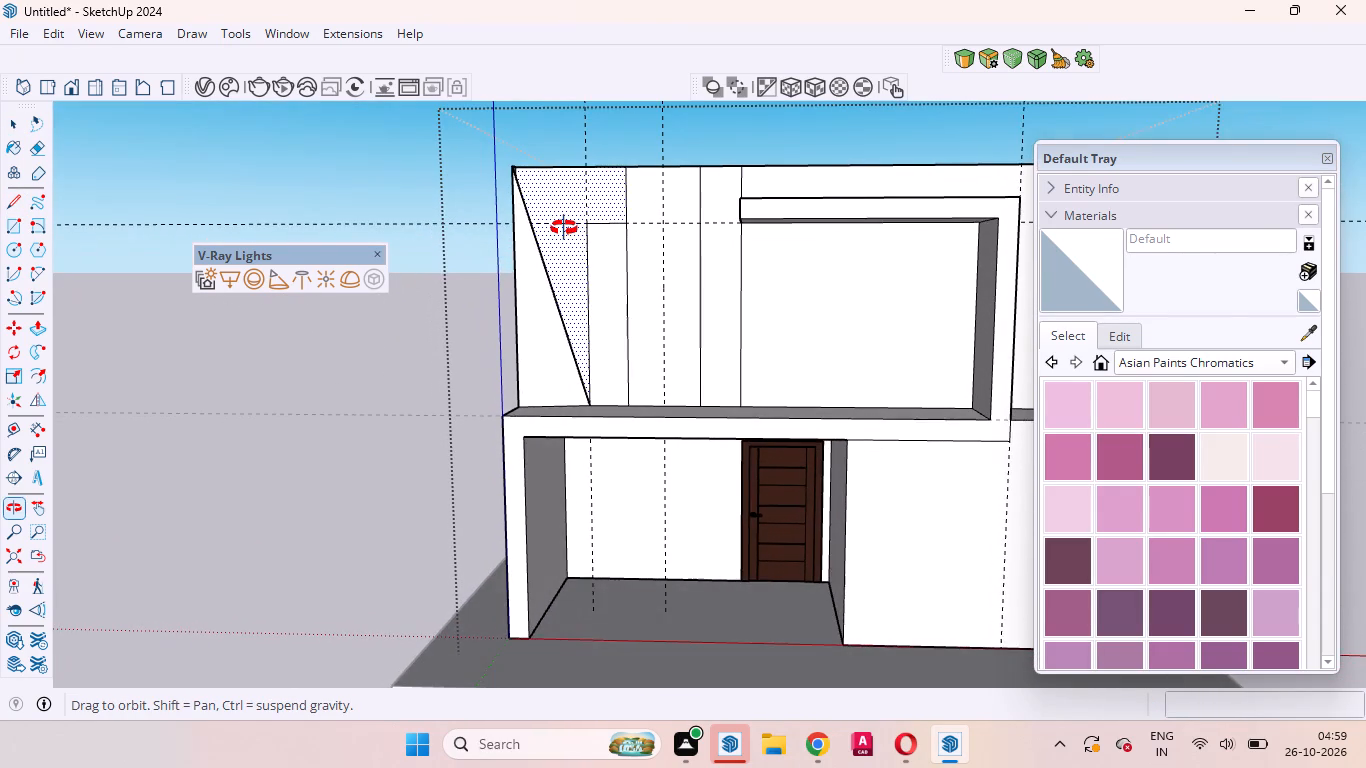
{"action": "middle_click_drag", "start_coordinate": [564, 228], "coordinate": [489, 390]}
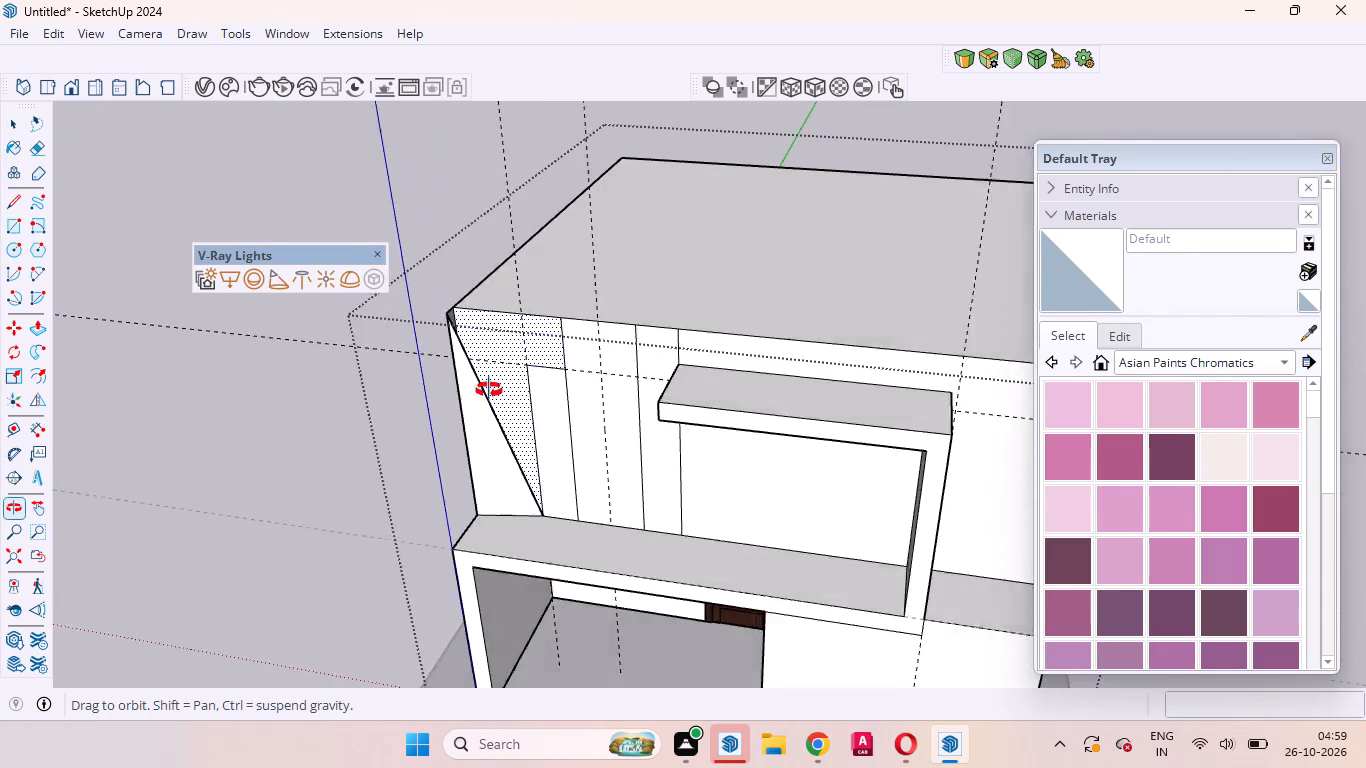
{"action": "middle_click_drag", "start_coordinate": [489, 390], "coordinate": [350, 419]}
{"action": "scroll", "coordinate": [366, 282], "scroll_direction": "up", "scroll_amount": 5}
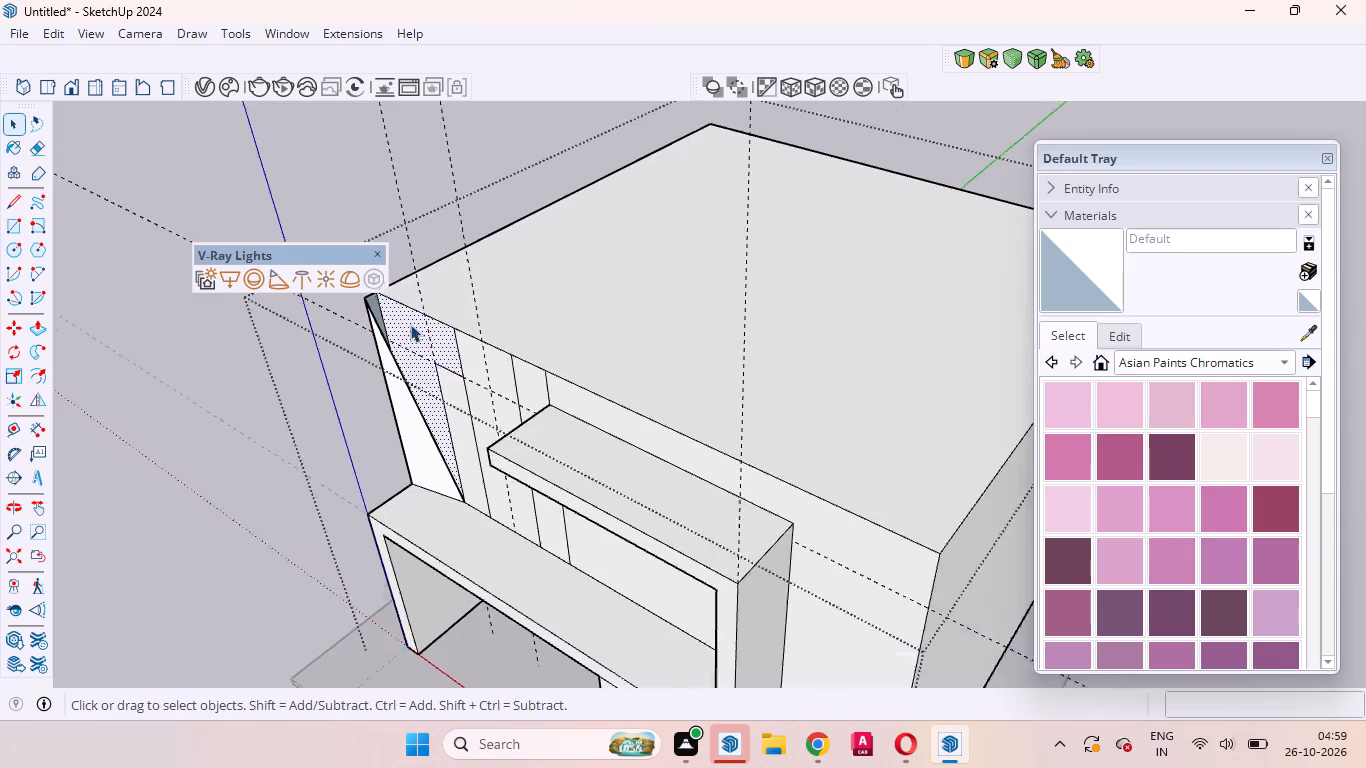
{"action": "scroll", "coordinate": [410, 324], "scroll_direction": "up", "scroll_amount": 1}
{"action": "scroll", "coordinate": [561, 476], "scroll_direction": "down", "scroll_amount": 5}
{"action": "scroll", "coordinate": [427, 361], "scroll_direction": "up", "scroll_amount": 14}
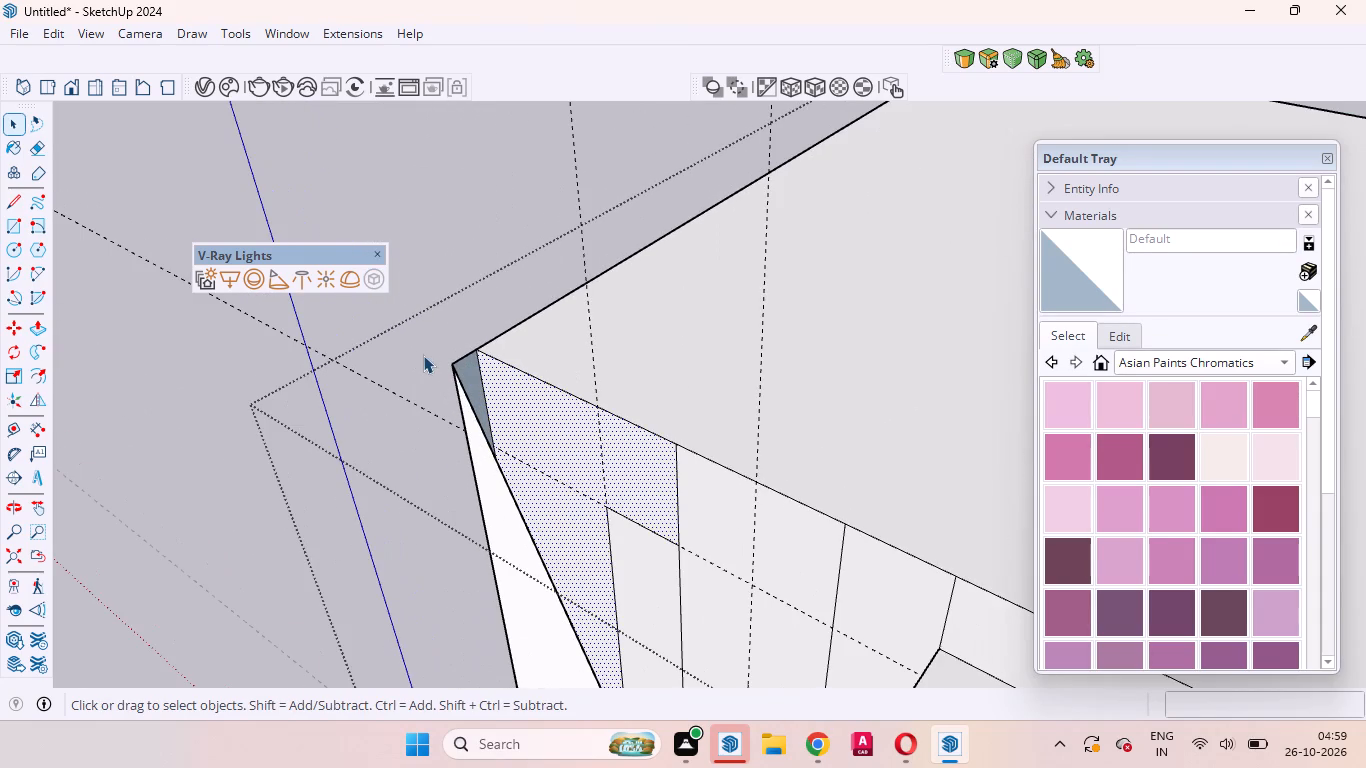
{"action": "scroll", "coordinate": [423, 355], "scroll_direction": "down", "scroll_amount": 4}
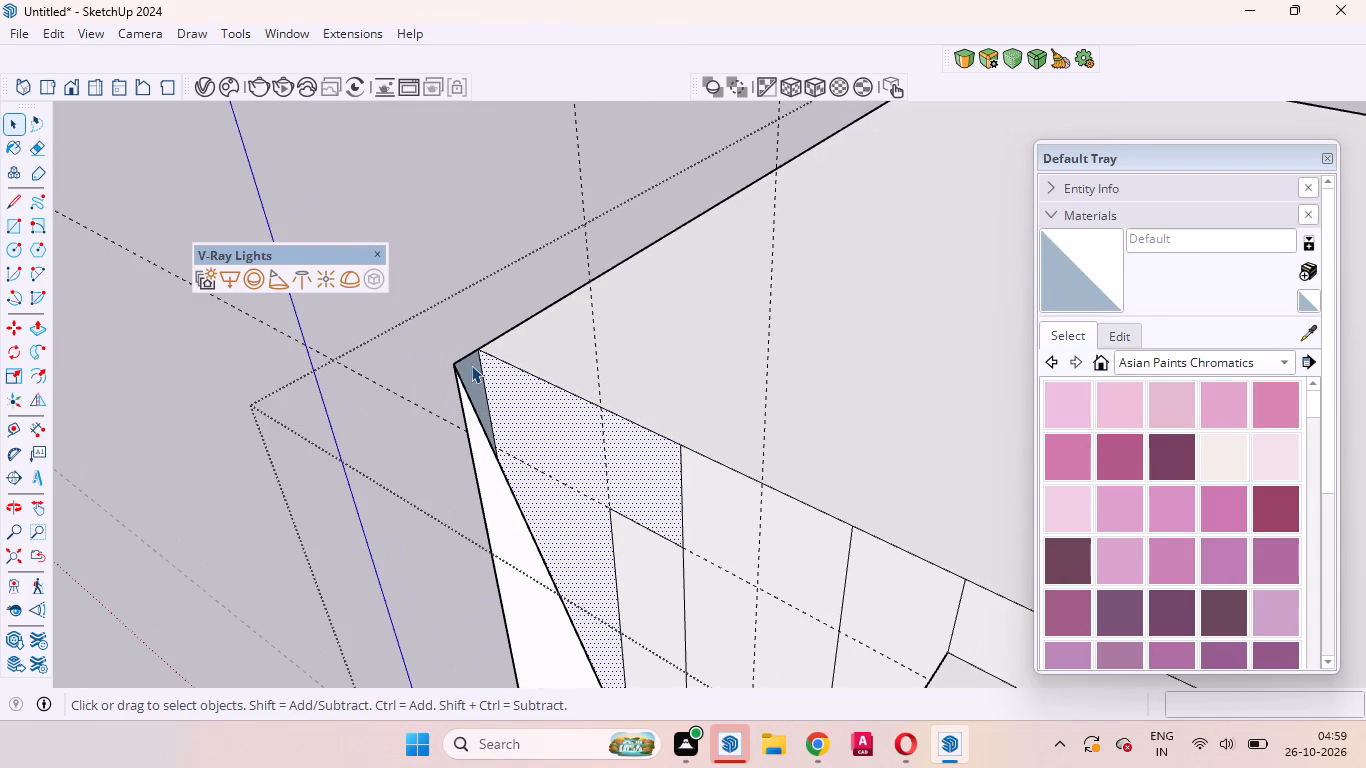
{"action": "scroll", "coordinate": [488, 363], "scroll_direction": "down", "scroll_amount": 4}
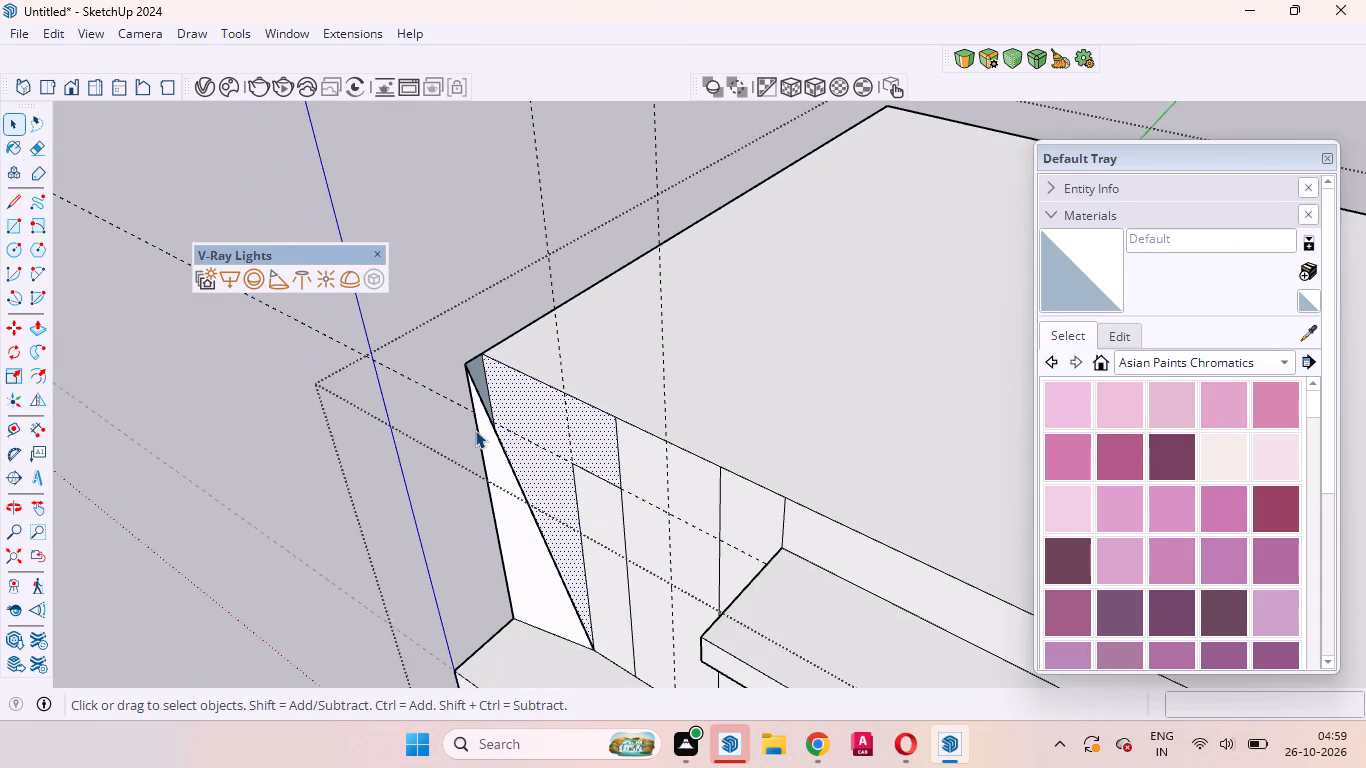
{"action": "scroll", "coordinate": [475, 430], "scroll_direction": "up", "scroll_amount": 3}
{"action": "scroll", "coordinate": [491, 404], "scroll_direction": "down", "scroll_amount": 10}
{"action": "middle_click_drag", "start_coordinate": [495, 393], "coordinate": [497, 390]}
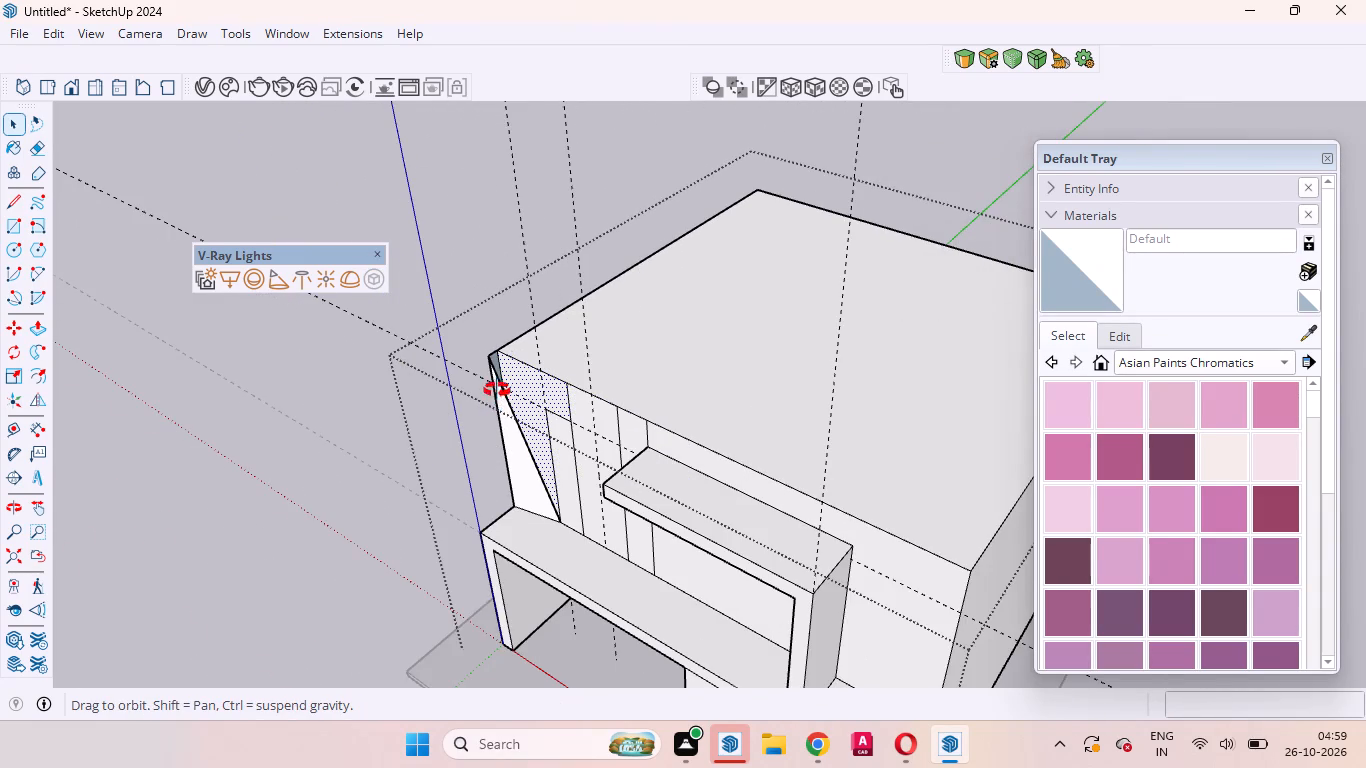
{"action": "middle_click_drag", "start_coordinate": [497, 390], "coordinate": [555, 350]}
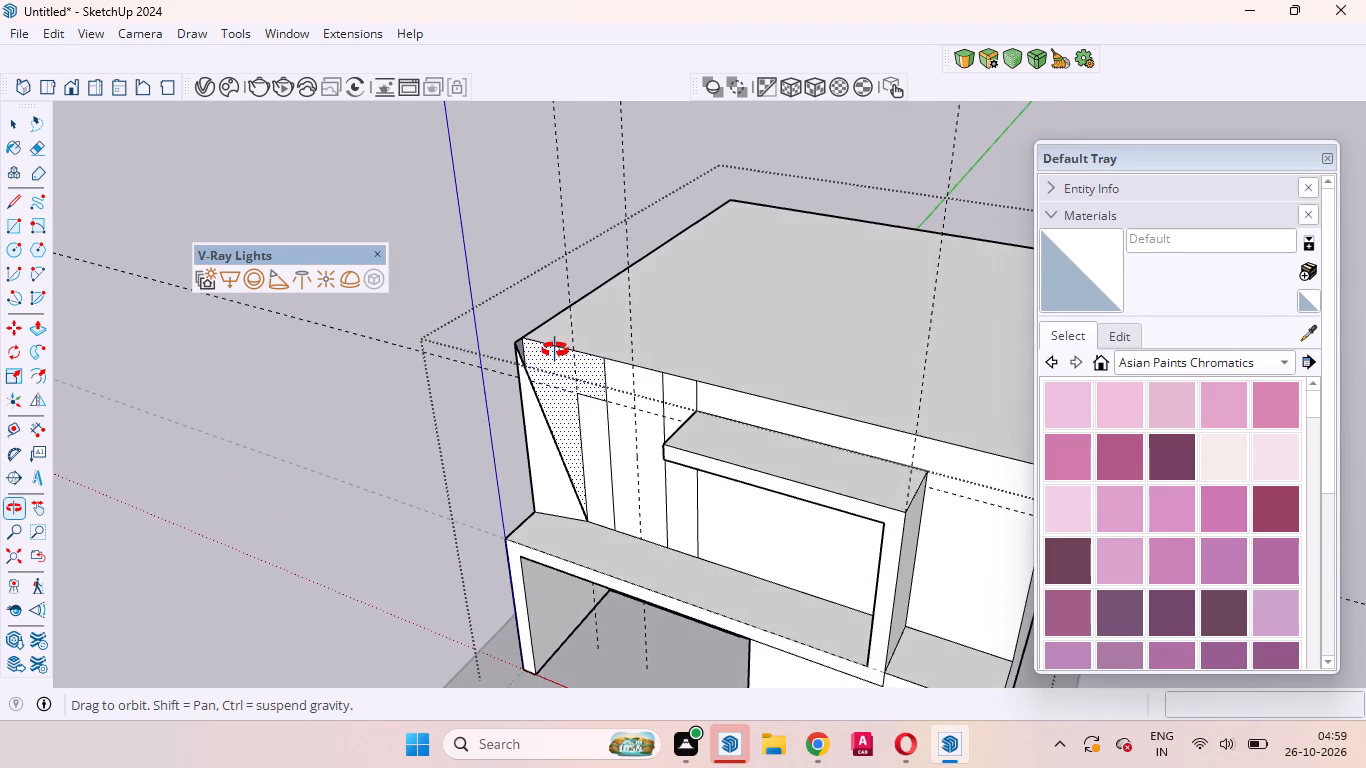
{"action": "middle_click_drag", "start_coordinate": [555, 350], "coordinate": [556, 349]}
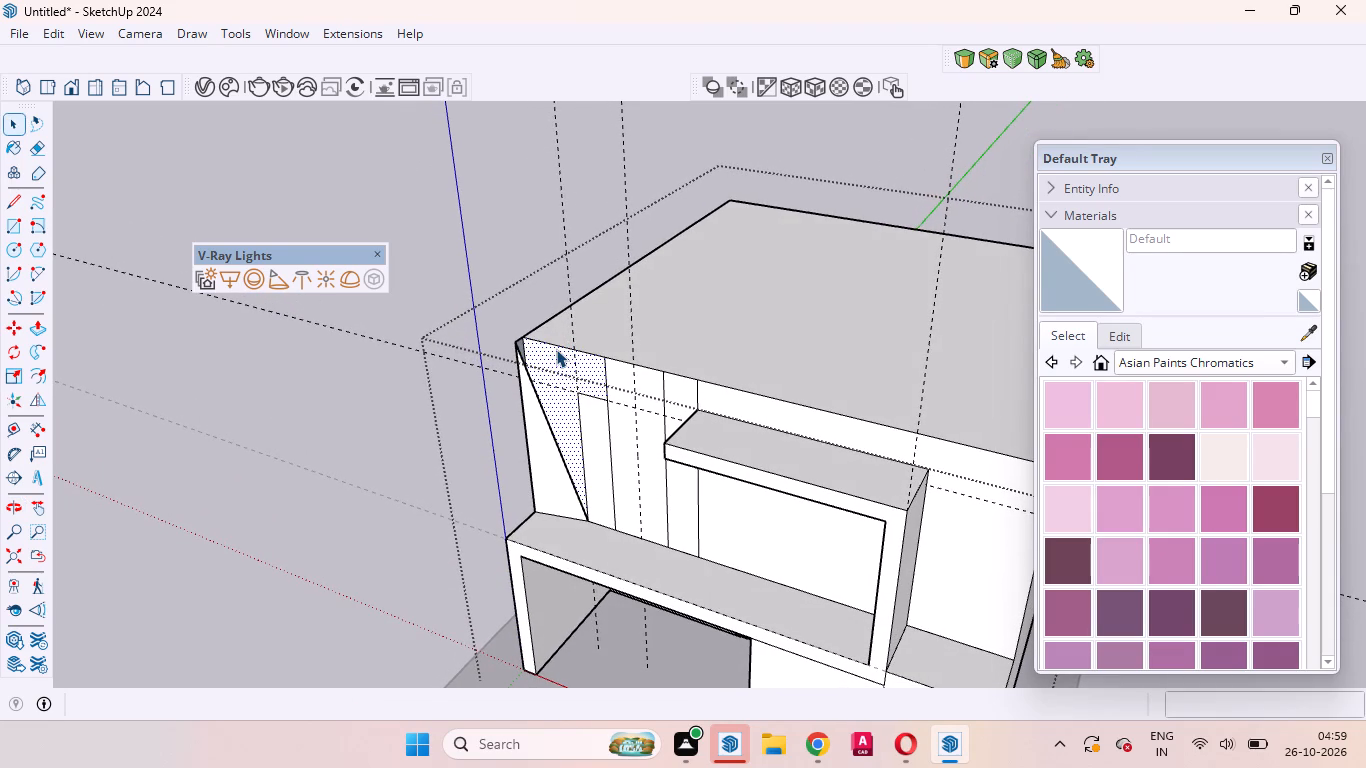
Draw a line about 6' long from the projecting end at the roof corner to the top end of the panel's dividing line.
{"action": "scroll", "coordinate": [556, 349], "scroll_direction": "up", "scroll_amount": 8}
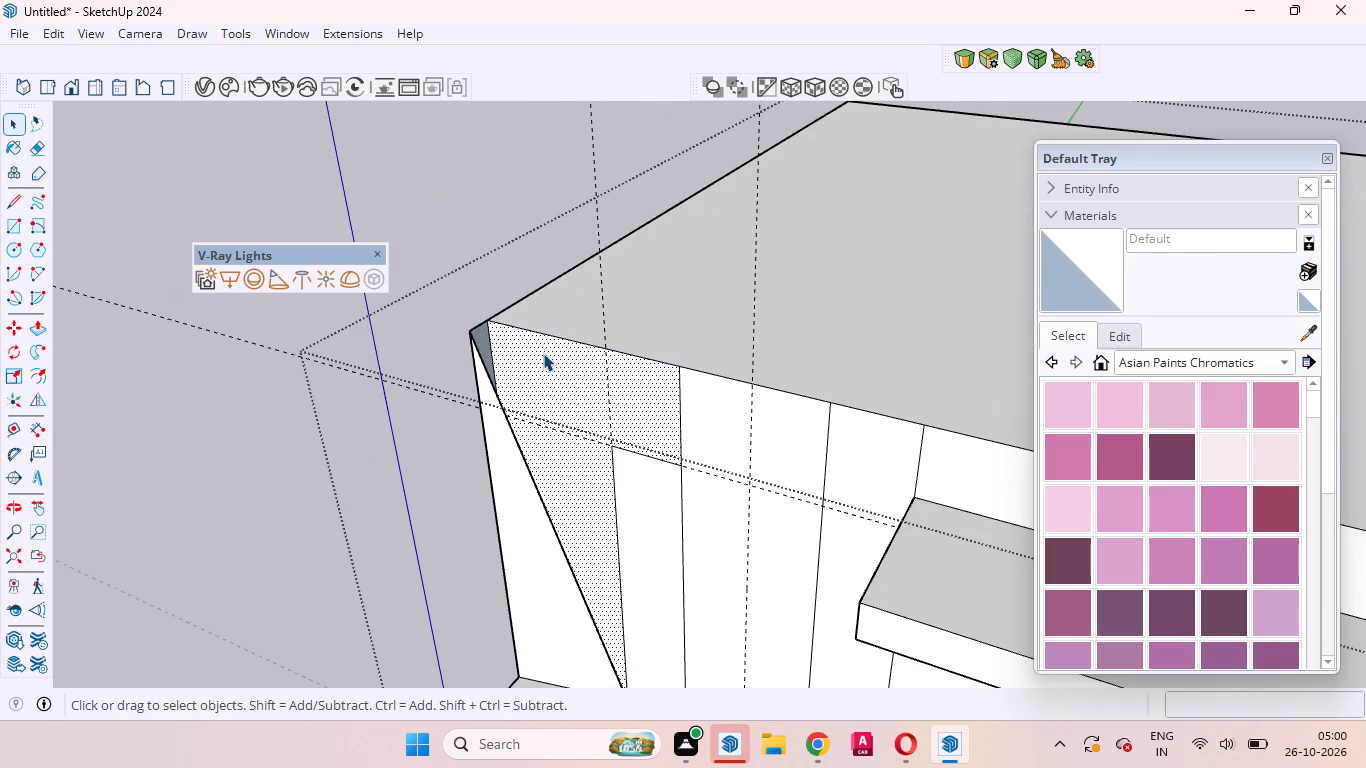
{"action": "key", "text": "l"}
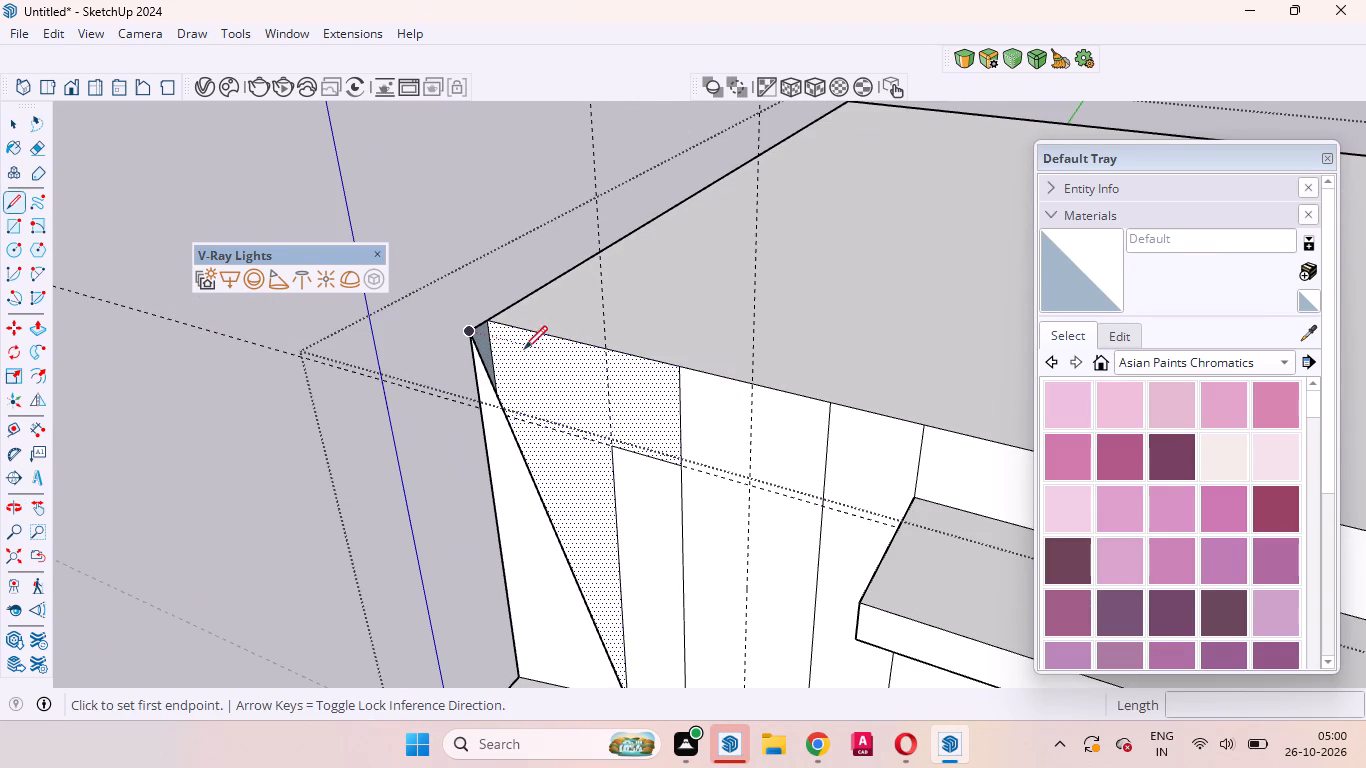
{"action": "left_click", "coordinate": [468, 338]}
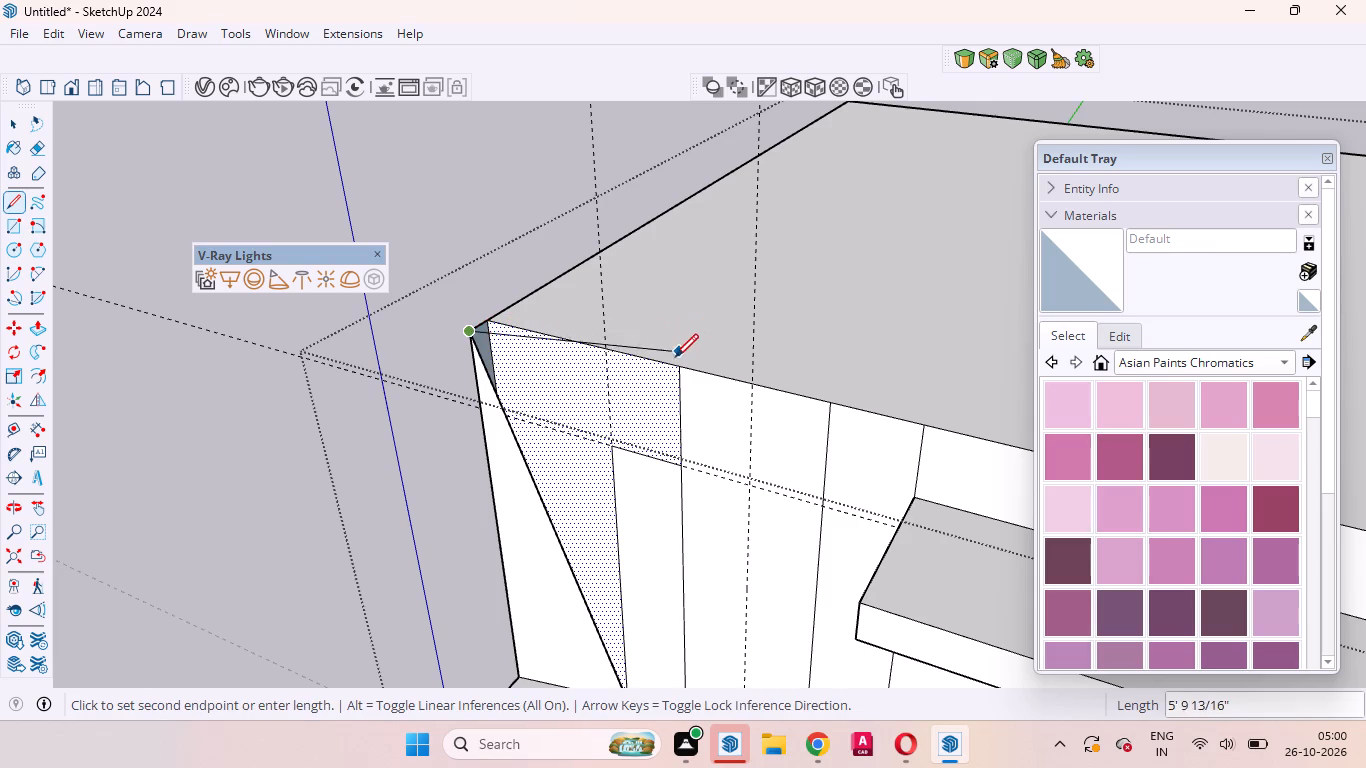
{"action": "left_click", "coordinate": [678, 372]}
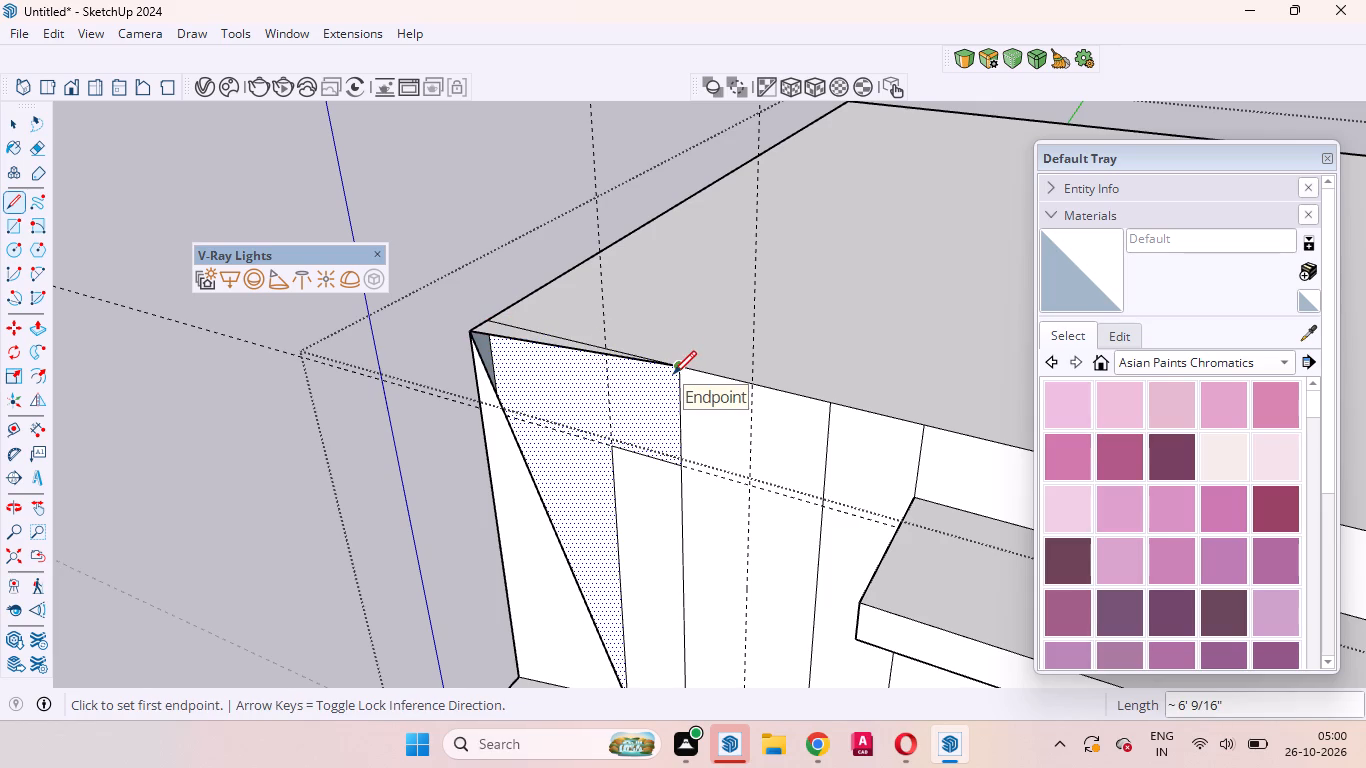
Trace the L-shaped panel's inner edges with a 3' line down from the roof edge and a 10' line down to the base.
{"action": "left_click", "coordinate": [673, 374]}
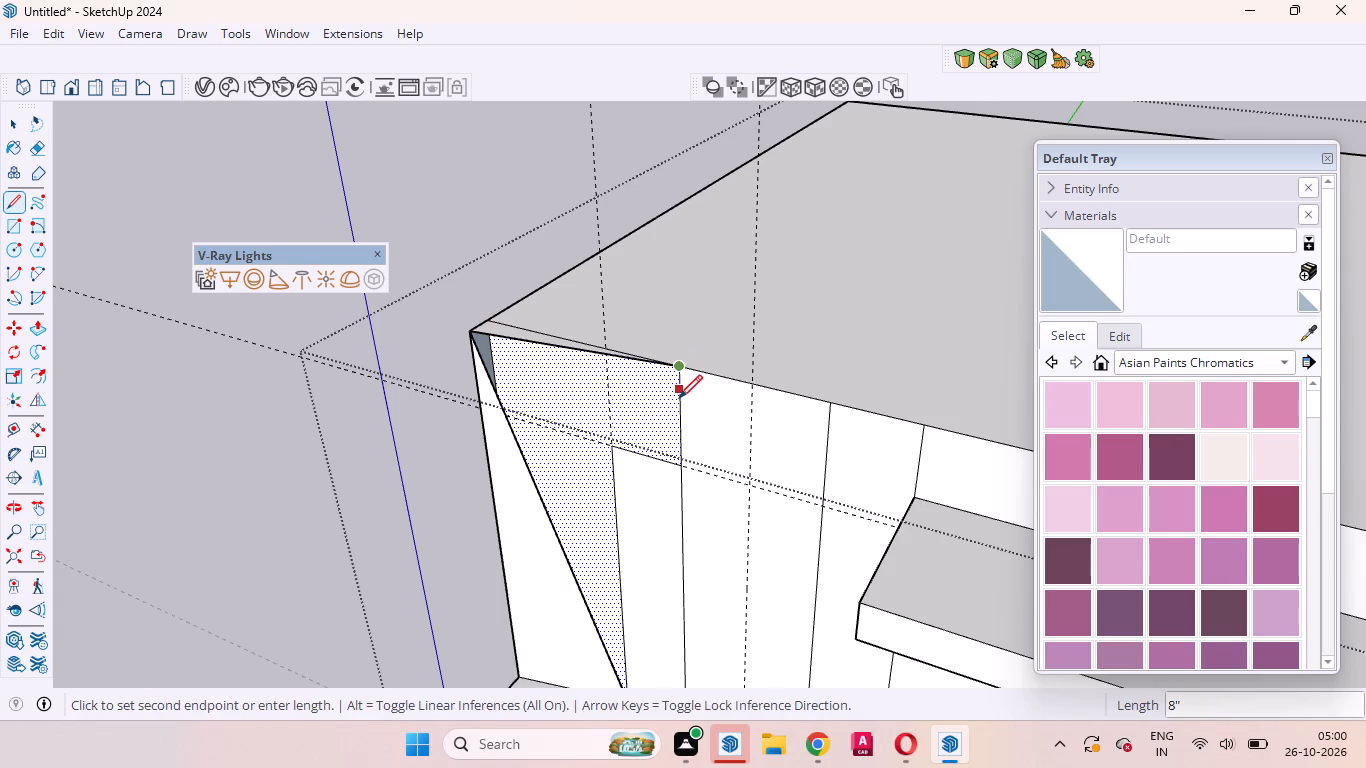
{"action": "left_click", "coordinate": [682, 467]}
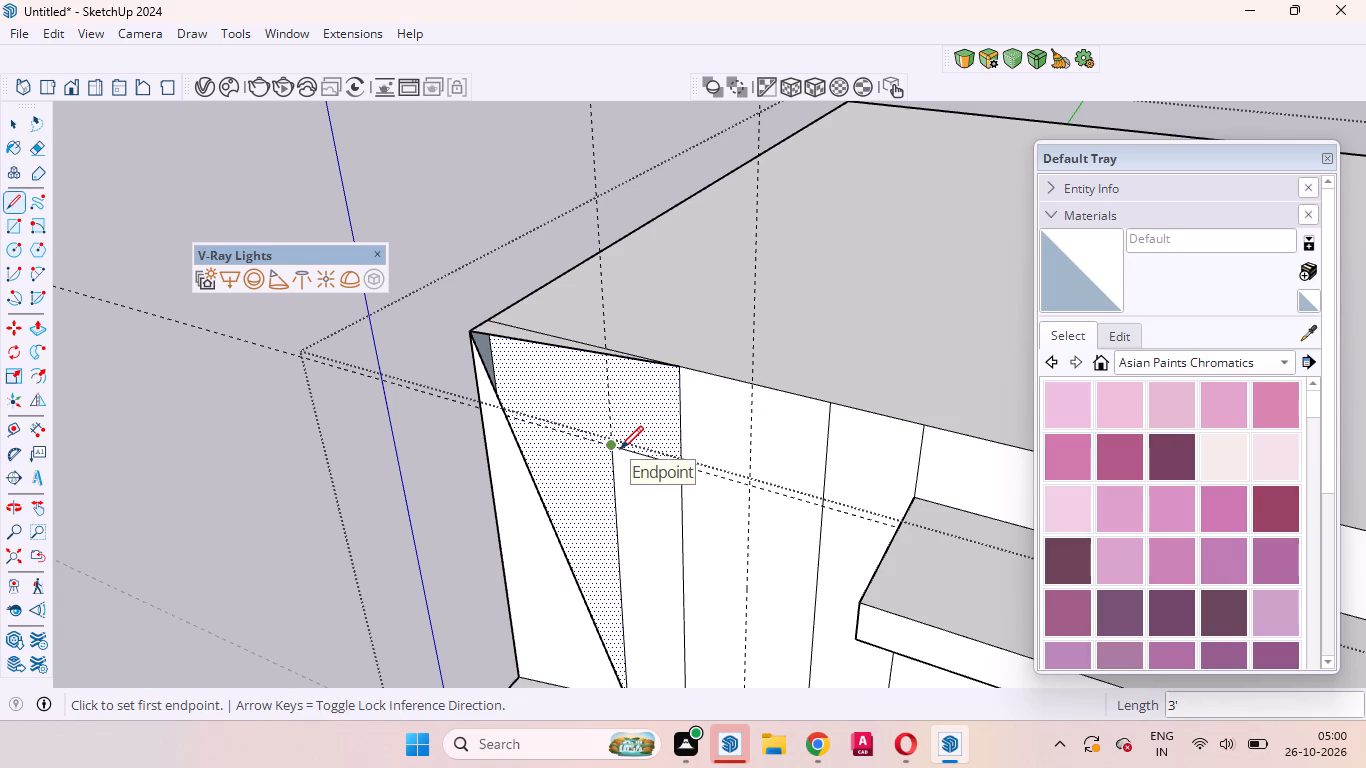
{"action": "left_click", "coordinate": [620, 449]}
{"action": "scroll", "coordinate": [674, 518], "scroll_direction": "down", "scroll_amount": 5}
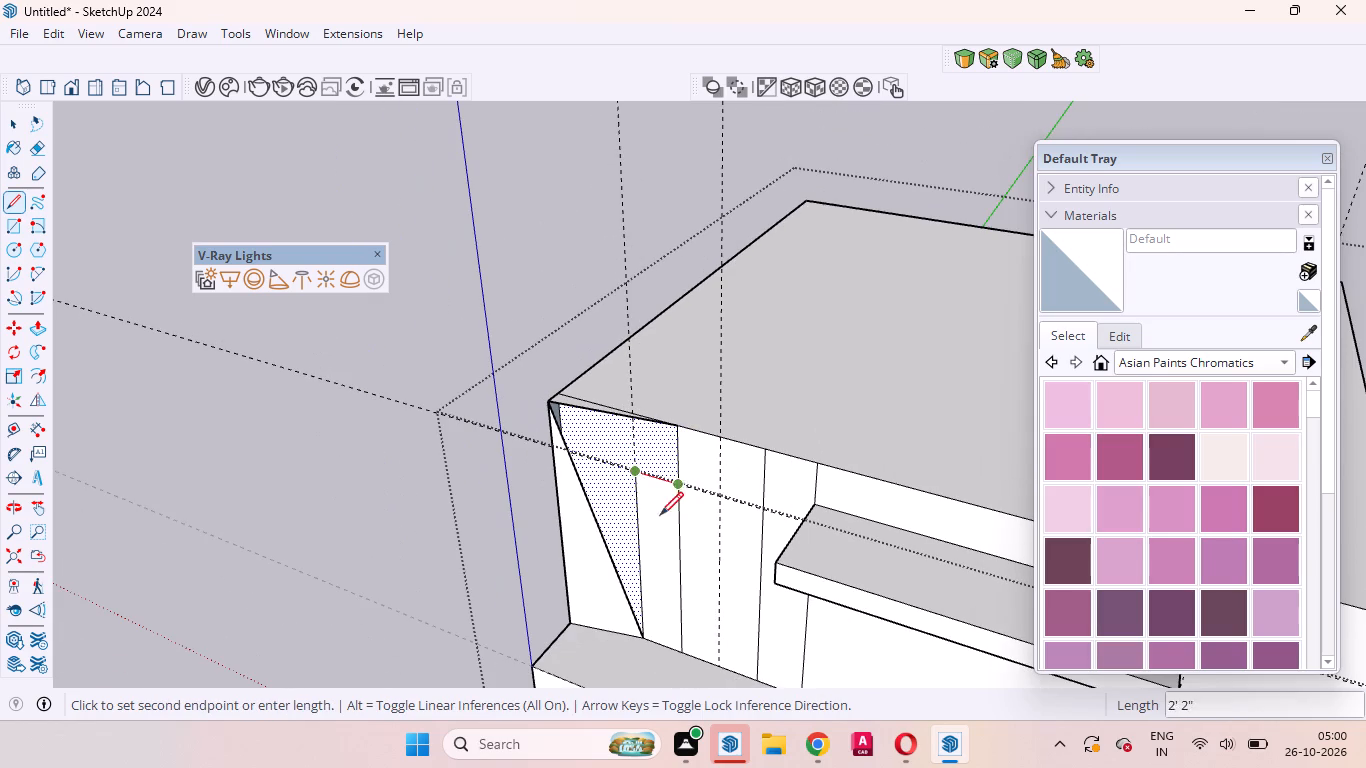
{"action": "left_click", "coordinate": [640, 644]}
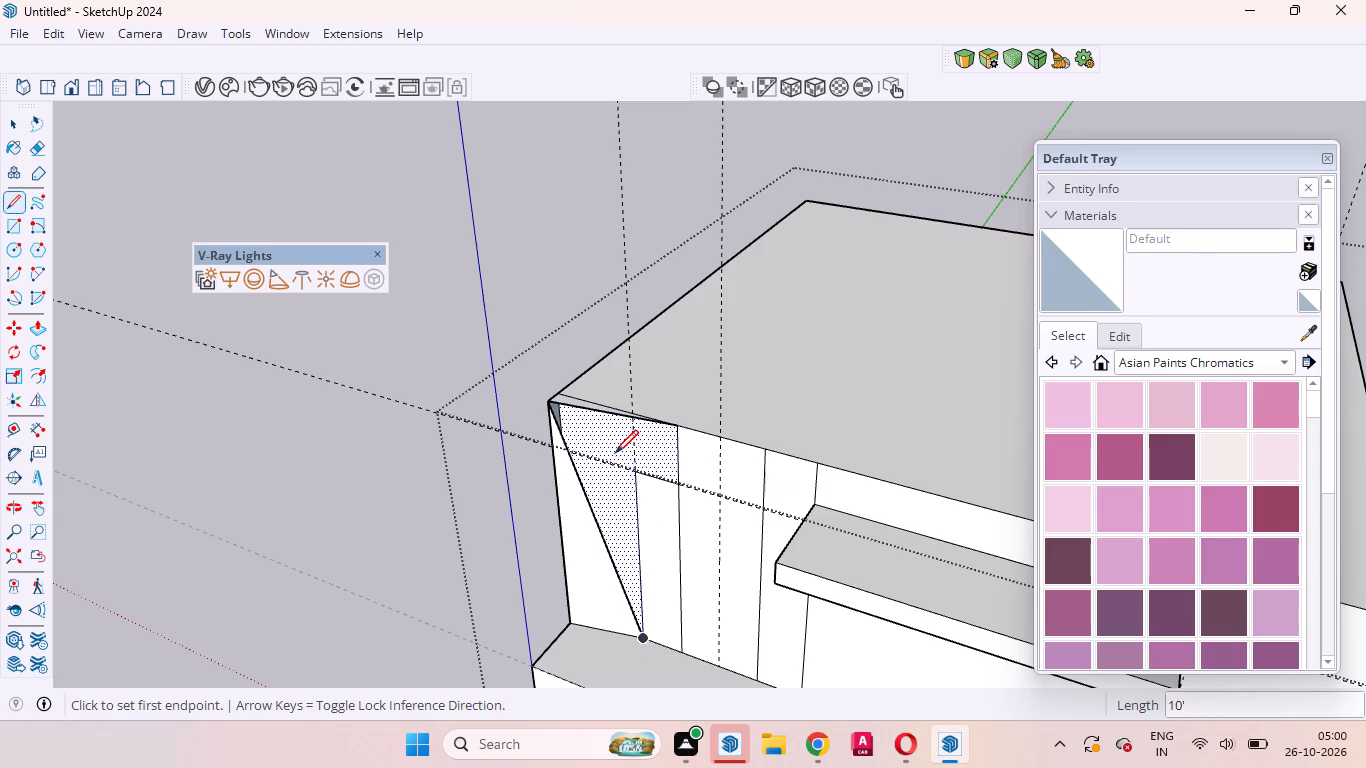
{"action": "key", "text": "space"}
Examine the L-shaped panel and the narrow triangular face at the projecting roof corner from several angles.
{"action": "scroll", "coordinate": [615, 452], "scroll_direction": "down", "scroll_amount": 4}
{"action": "middle_click_drag", "start_coordinate": [622, 480], "coordinate": [736, 306]}
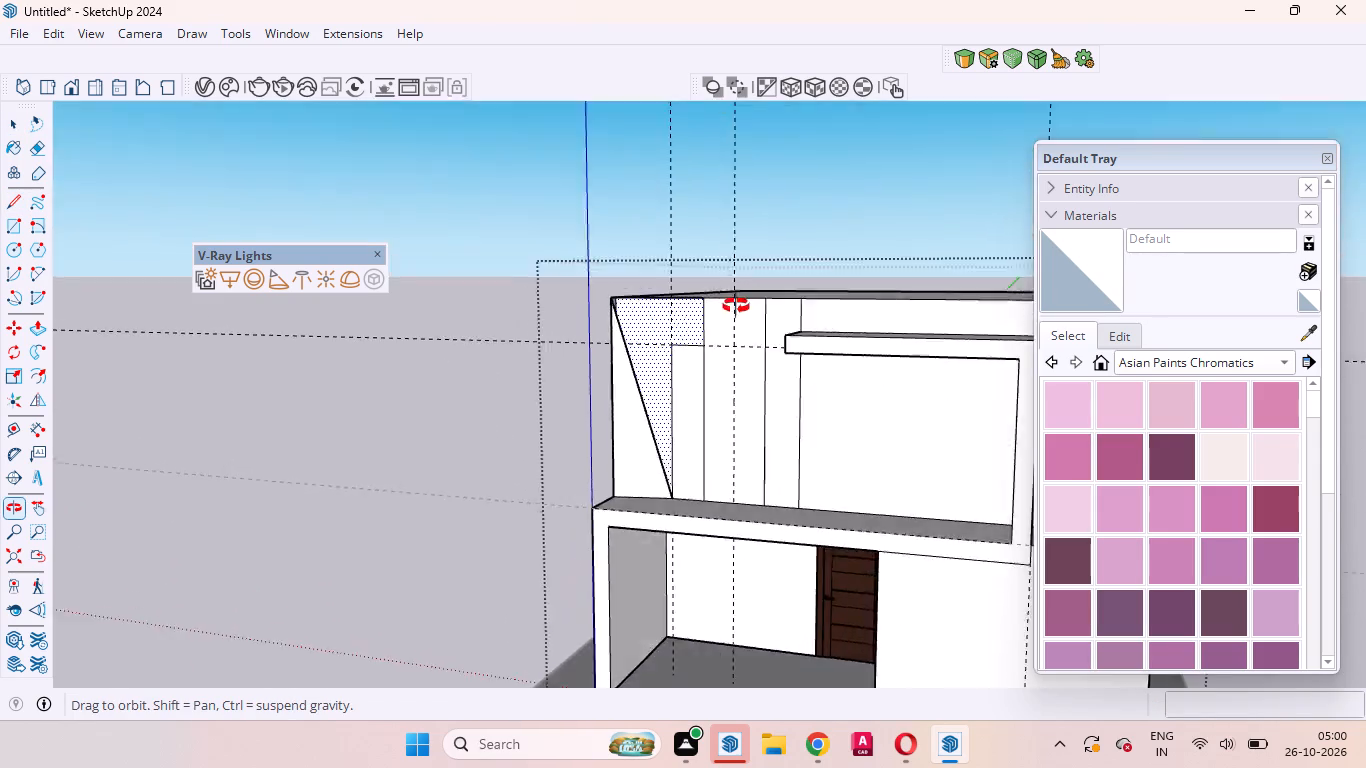
{"action": "middle_click_drag", "start_coordinate": [736, 306], "coordinate": [773, 434]}
{"action": "scroll", "coordinate": [768, 434], "scroll_direction": "up", "scroll_amount": 8}
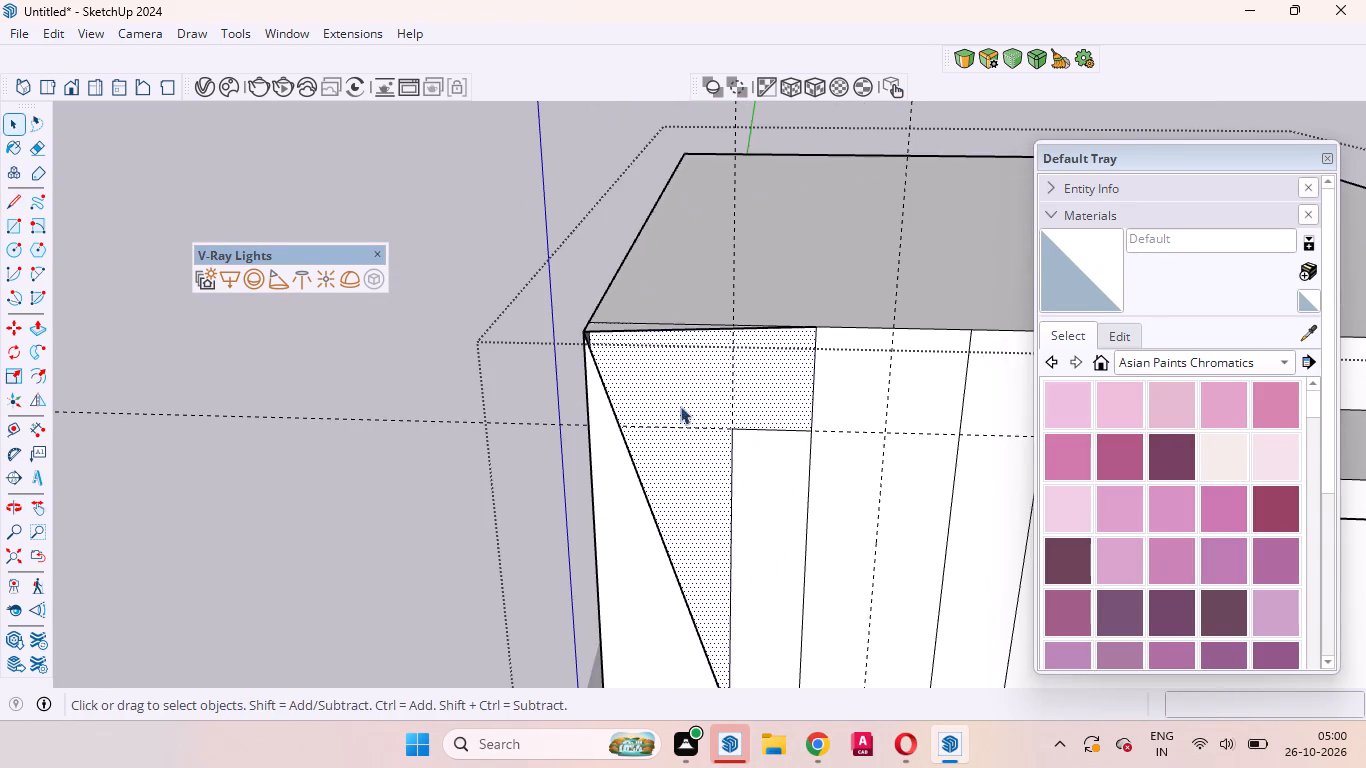
{"action": "scroll", "coordinate": [672, 421], "scroll_direction": "up", "scroll_amount": 1}
{"action": "middle_click_drag", "start_coordinate": [672, 421], "coordinate": [524, 417]}
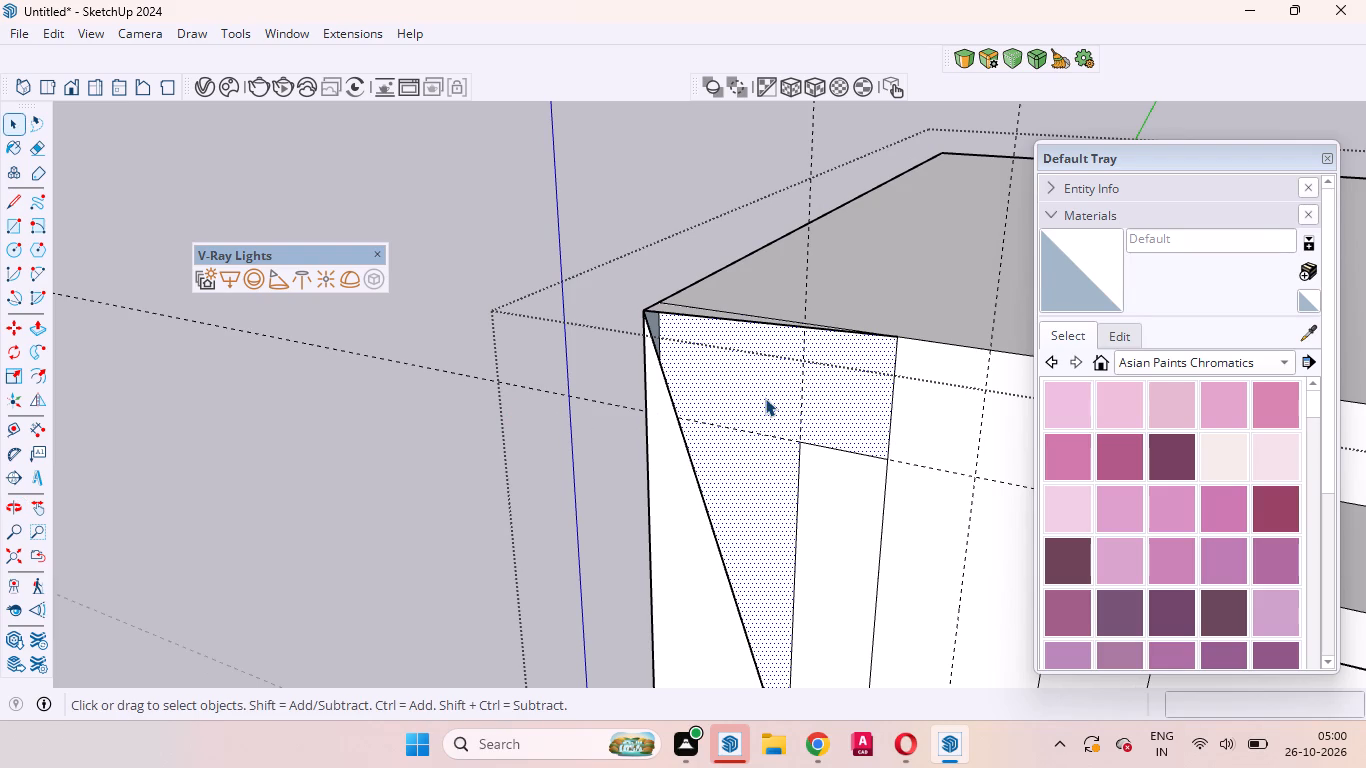
{"action": "left_click_drag", "start_coordinate": [765, 398], "coordinate": [752, 392]}
{"action": "middle_click_drag", "start_coordinate": [771, 430], "coordinate": [658, 318]}
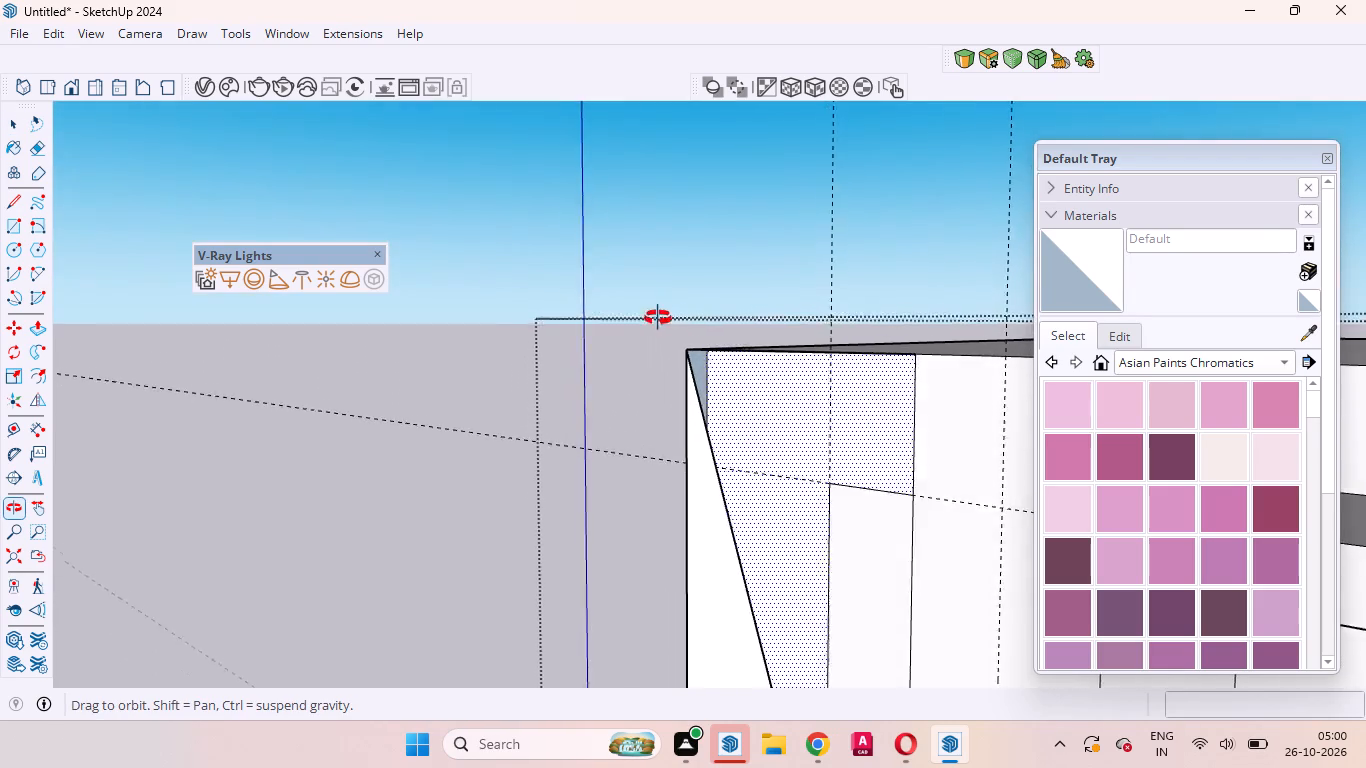
{"action": "middle_click_drag", "start_coordinate": [658, 318], "coordinate": [542, 439]}
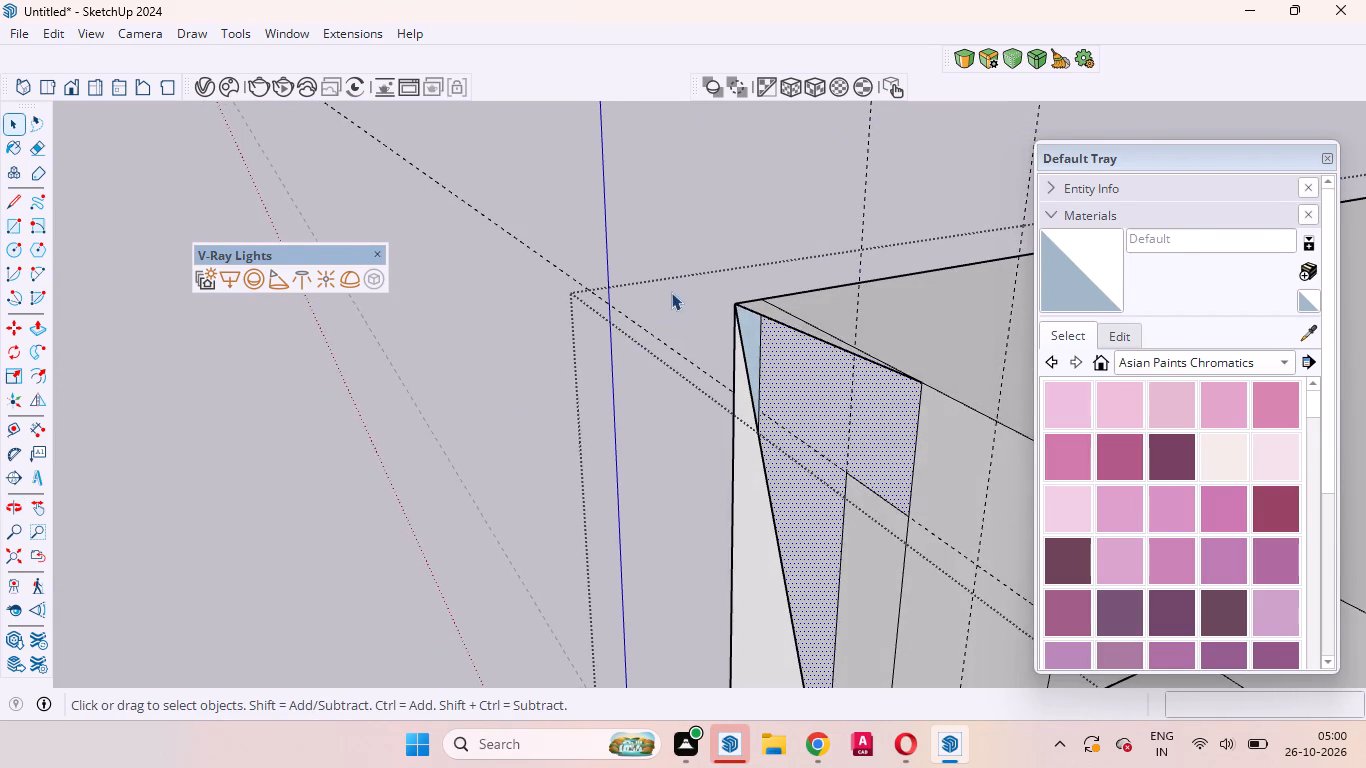
{"action": "scroll", "coordinate": [672, 290], "scroll_direction": "down", "scroll_amount": 4}
{"action": "middle_click_drag", "start_coordinate": [702, 321], "coordinate": [625, 353]}
{"action": "scroll", "coordinate": [636, 402], "scroll_direction": "up", "scroll_amount": 5}
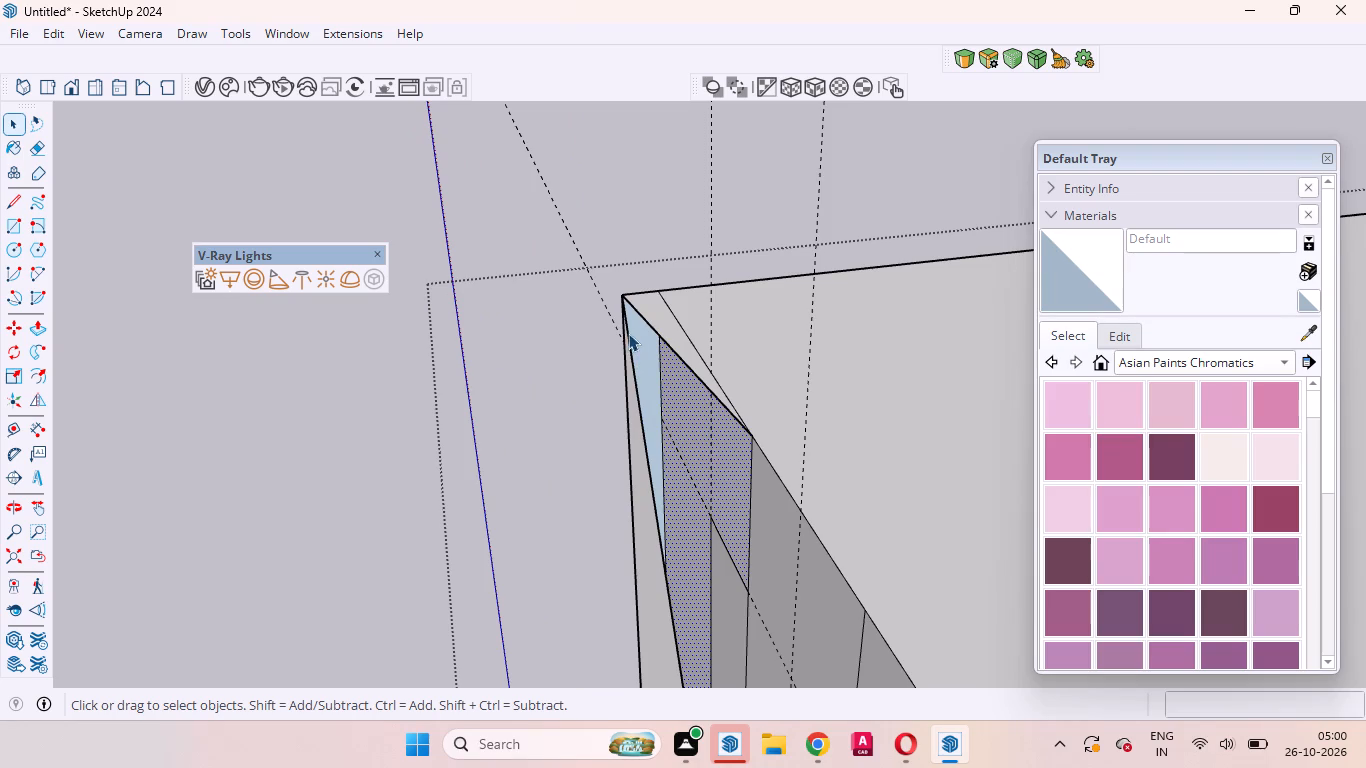
{"action": "scroll", "coordinate": [639, 341], "scroll_direction": "up", "scroll_amount": 3}
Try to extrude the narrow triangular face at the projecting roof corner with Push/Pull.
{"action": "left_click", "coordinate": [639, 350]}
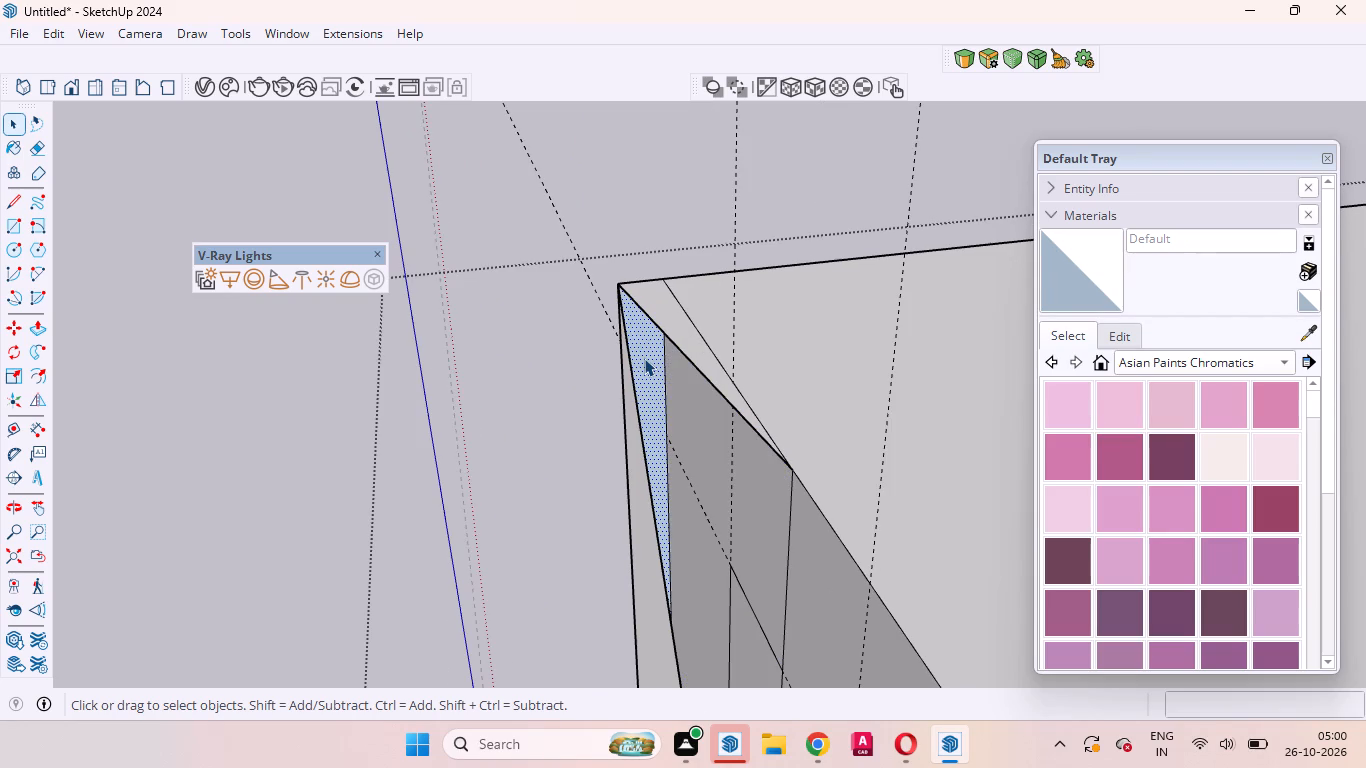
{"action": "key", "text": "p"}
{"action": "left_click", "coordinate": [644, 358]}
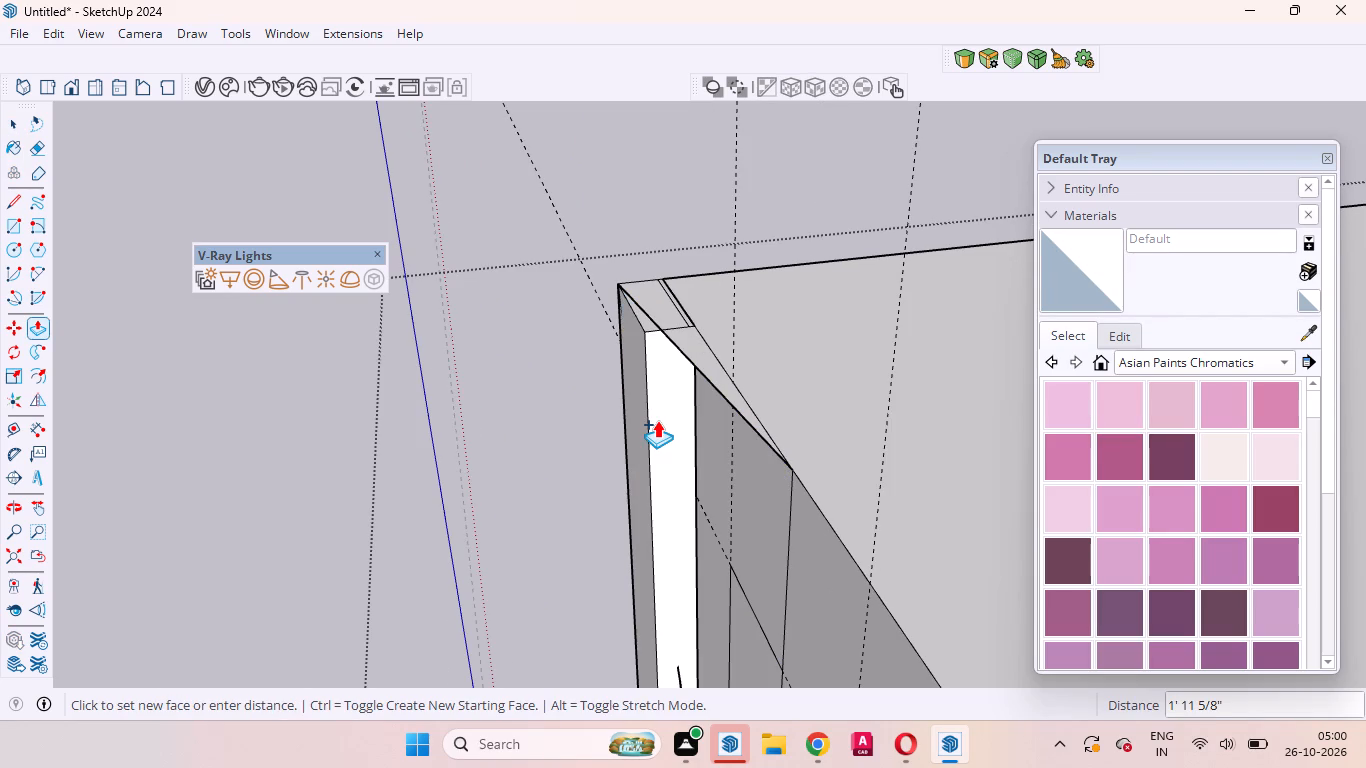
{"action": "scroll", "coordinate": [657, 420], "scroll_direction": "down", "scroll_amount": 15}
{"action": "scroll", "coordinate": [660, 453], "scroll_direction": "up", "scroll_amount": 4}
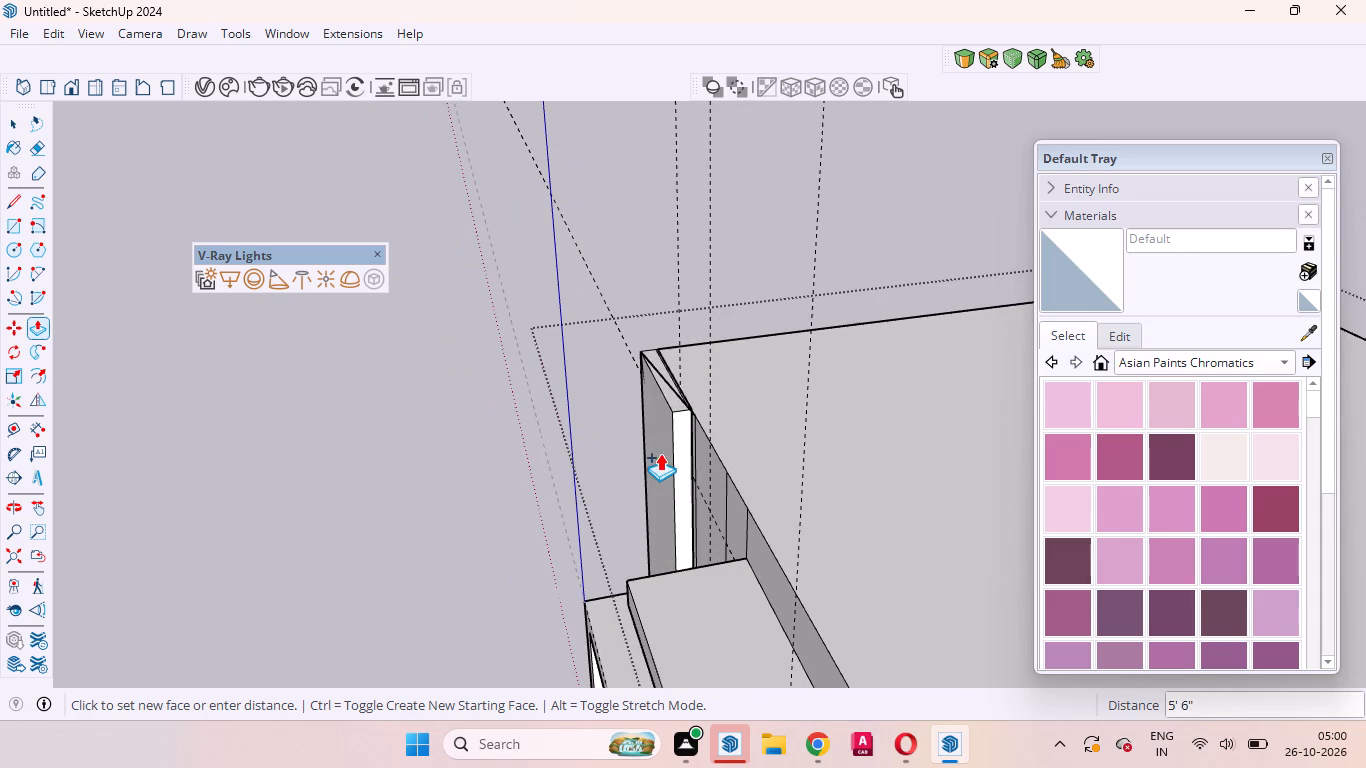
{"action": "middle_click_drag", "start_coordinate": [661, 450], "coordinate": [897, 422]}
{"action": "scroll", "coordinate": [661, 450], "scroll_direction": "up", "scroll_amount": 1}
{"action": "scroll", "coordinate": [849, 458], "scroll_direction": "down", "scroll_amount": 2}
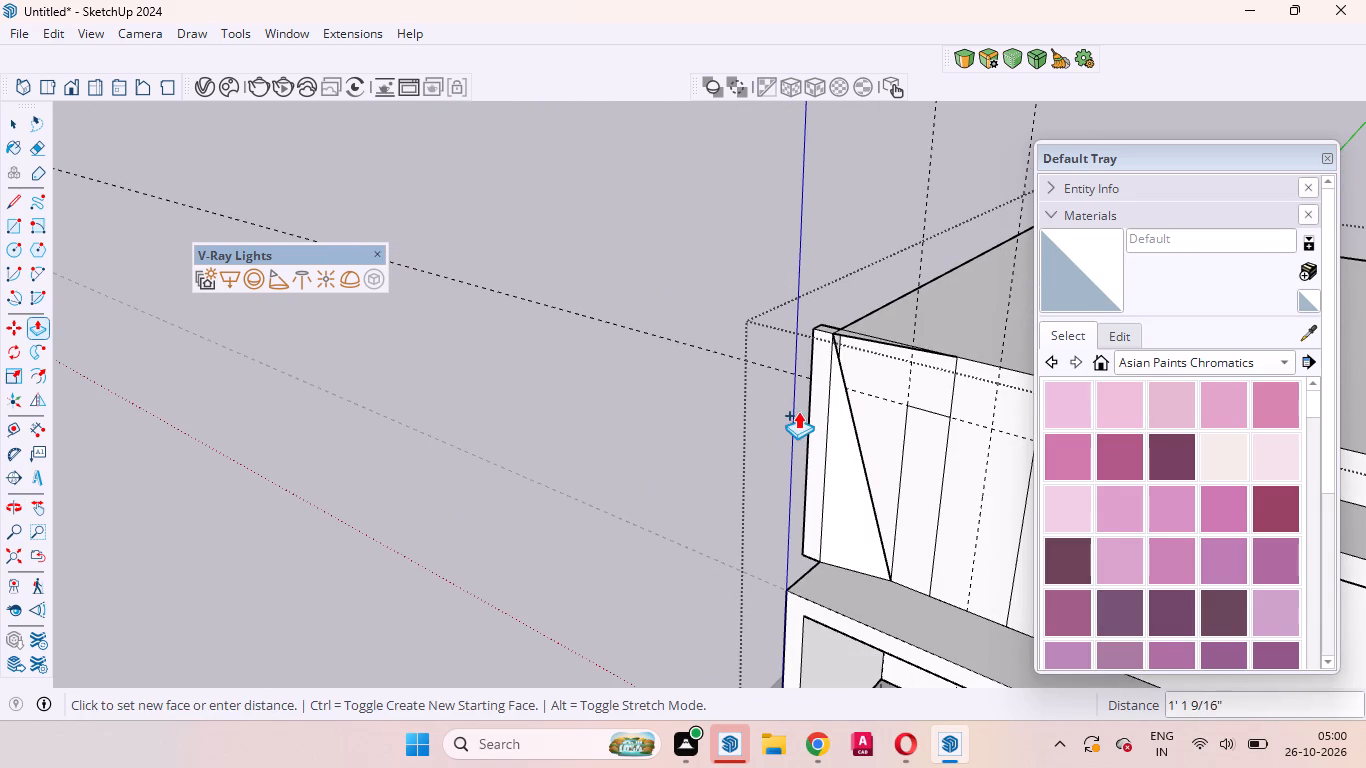
Undo the extrusion and the sloping corner faces and lines, back to the short line projecting from the roof corner.
{"action": "key", "text": "ctrl+z"}
{"action": "key", "text": "ctrl+z"}
{"action": "key", "text": "ctrl+z"}
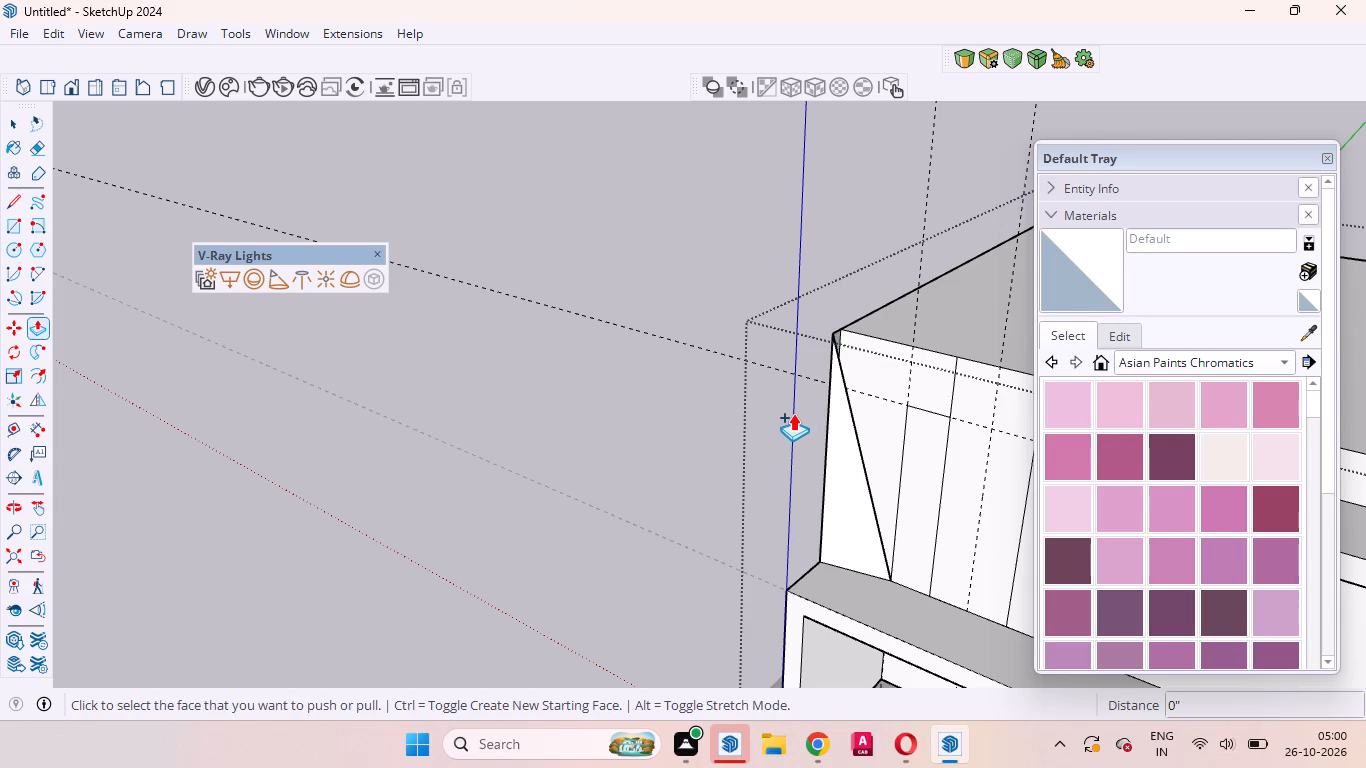
{"action": "key", "text": "ctrl+z"}
{"action": "key", "text": "ctrl+z"}
{"action": "key", "text": "ctrl+z"}
{"action": "key", "text": "ctrl+z"}
{"action": "key", "text": "ctrl+z"}
{"action": "key", "text": "ctrl+z"}
{"action": "key", "text": "ctrl+z"}
{"action": "key", "text": "ctrl+z"}
{"action": "key", "text": "ctrl+z"}
{"action": "key", "text": "ctrl+z"}
{"action": "key", "text": "ctrl+z"}
{"action": "key", "text": "ctrl+z"}
{"action": "key", "text": "ctrl+z"}
{"action": "key", "text": "ctrl+z"}
{"action": "key", "text": "ctrl+z"}
{"action": "key", "text": "ctrl+z"}
{"action": "key", "text": "ctrl+z"}
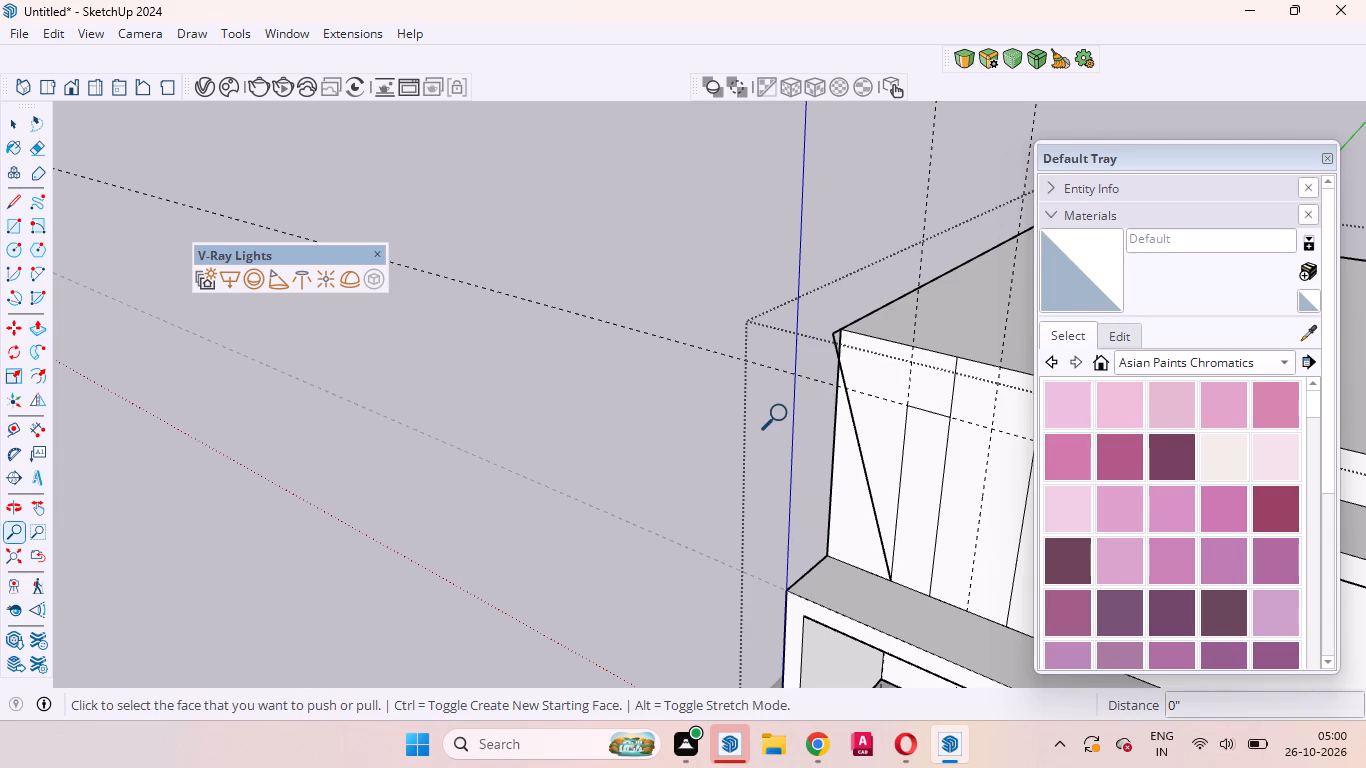
{"action": "key", "text": "ctrl+z"}
{"action": "key", "text": "space"}
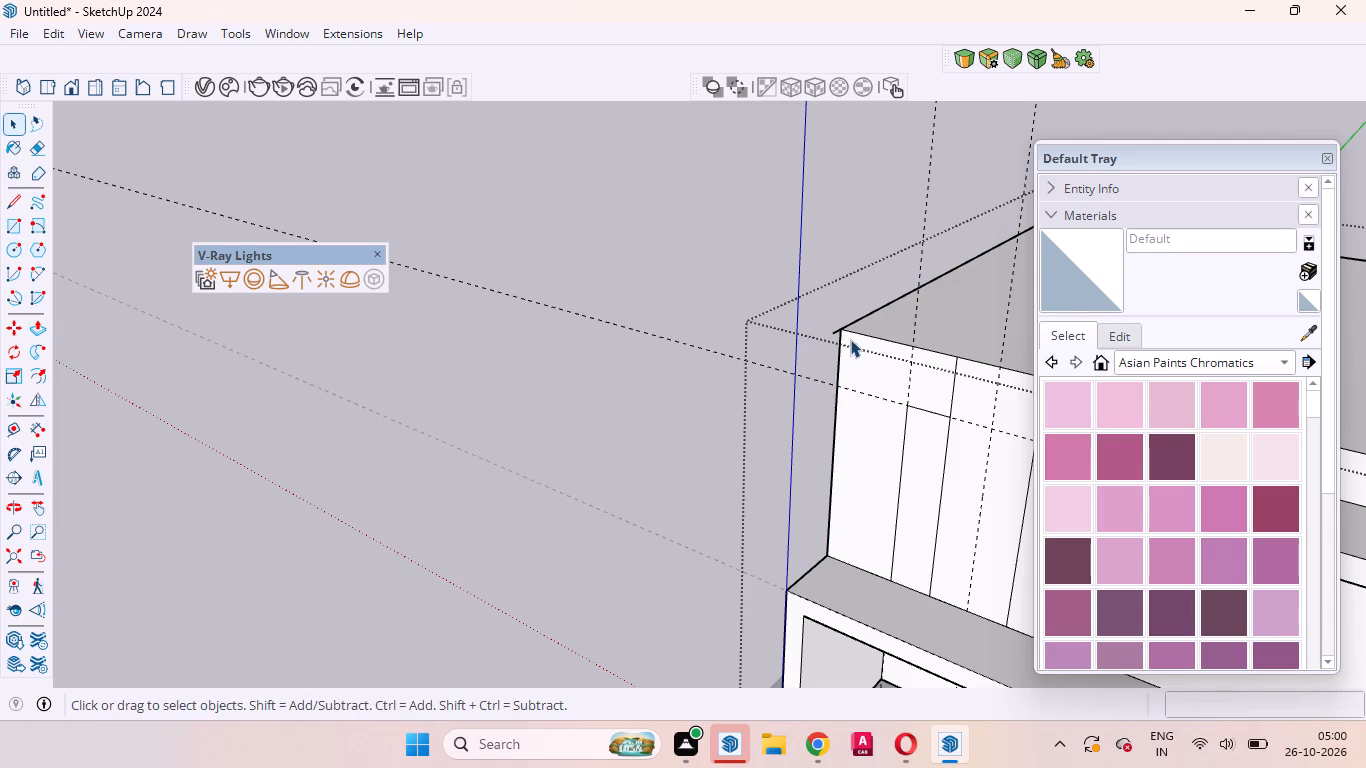
Delete the short line projecting from the building's upper front roof corner.
{"action": "scroll", "coordinate": [847, 338], "scroll_direction": "up", "scroll_amount": 14}
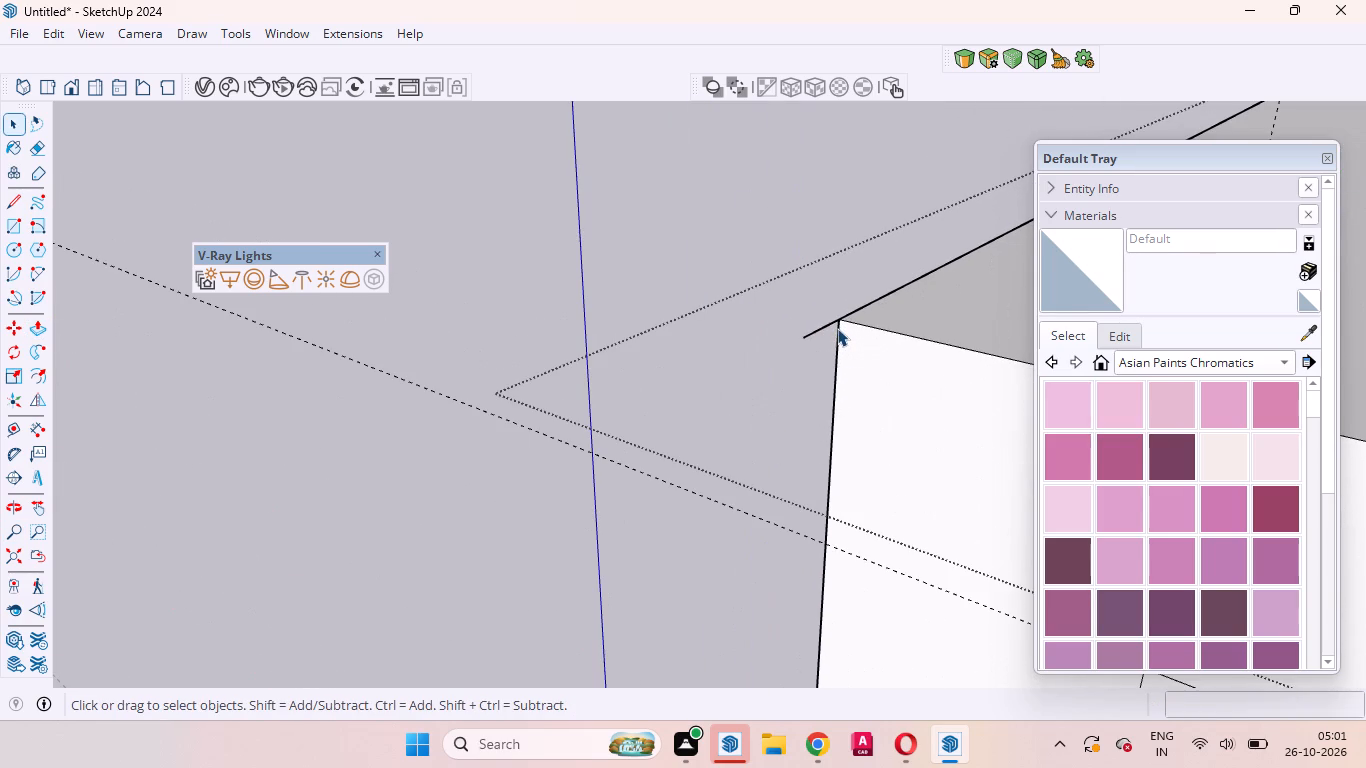
{"action": "left_click", "coordinate": [823, 328]}
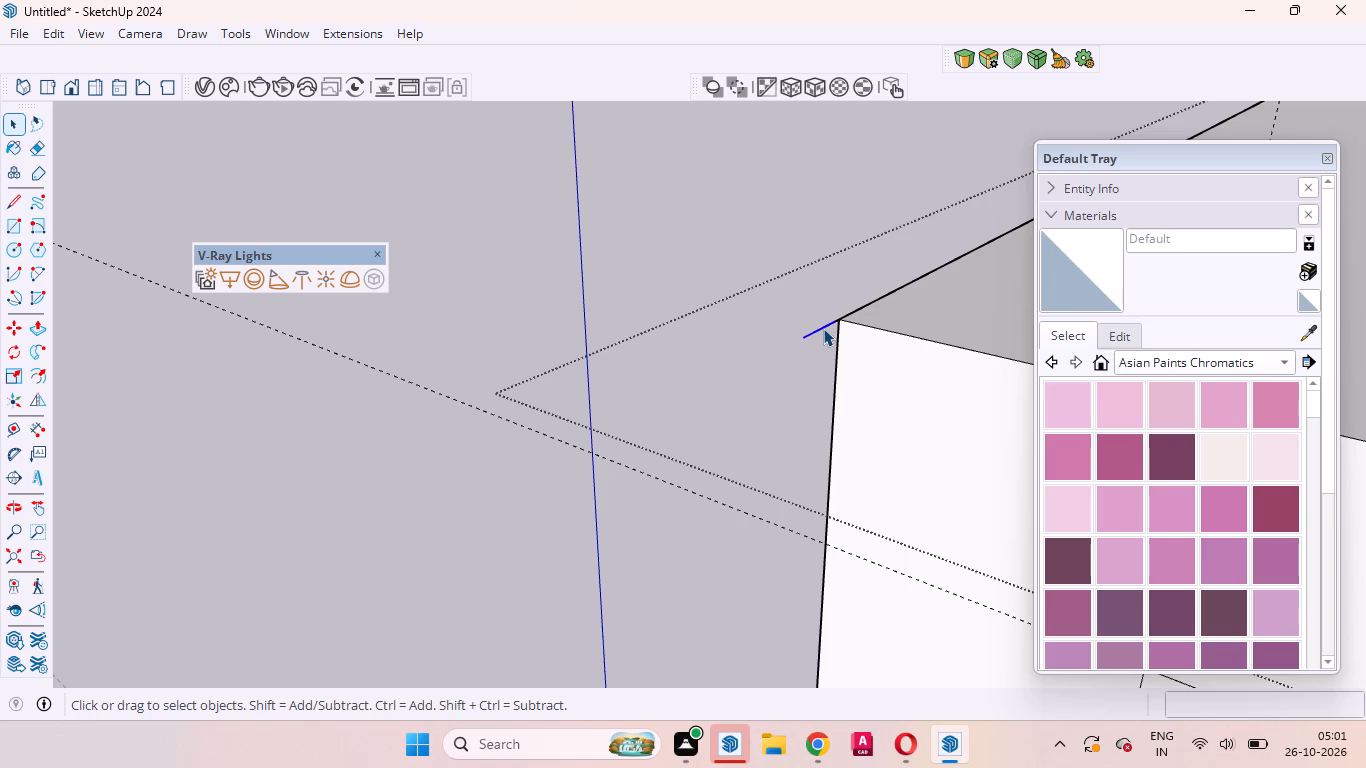
{"action": "key", "text": "BackSpace"}
{"action": "key", "text": "Delete"}
{"action": "scroll", "coordinate": [823, 328], "scroll_direction": "down", "scroll_amount": 17}
{"action": "scroll", "coordinate": [843, 446], "scroll_direction": "up", "scroll_amount": 15}
{"action": "scroll", "coordinate": [892, 484], "scroll_direction": "down", "scroll_amount": 5}
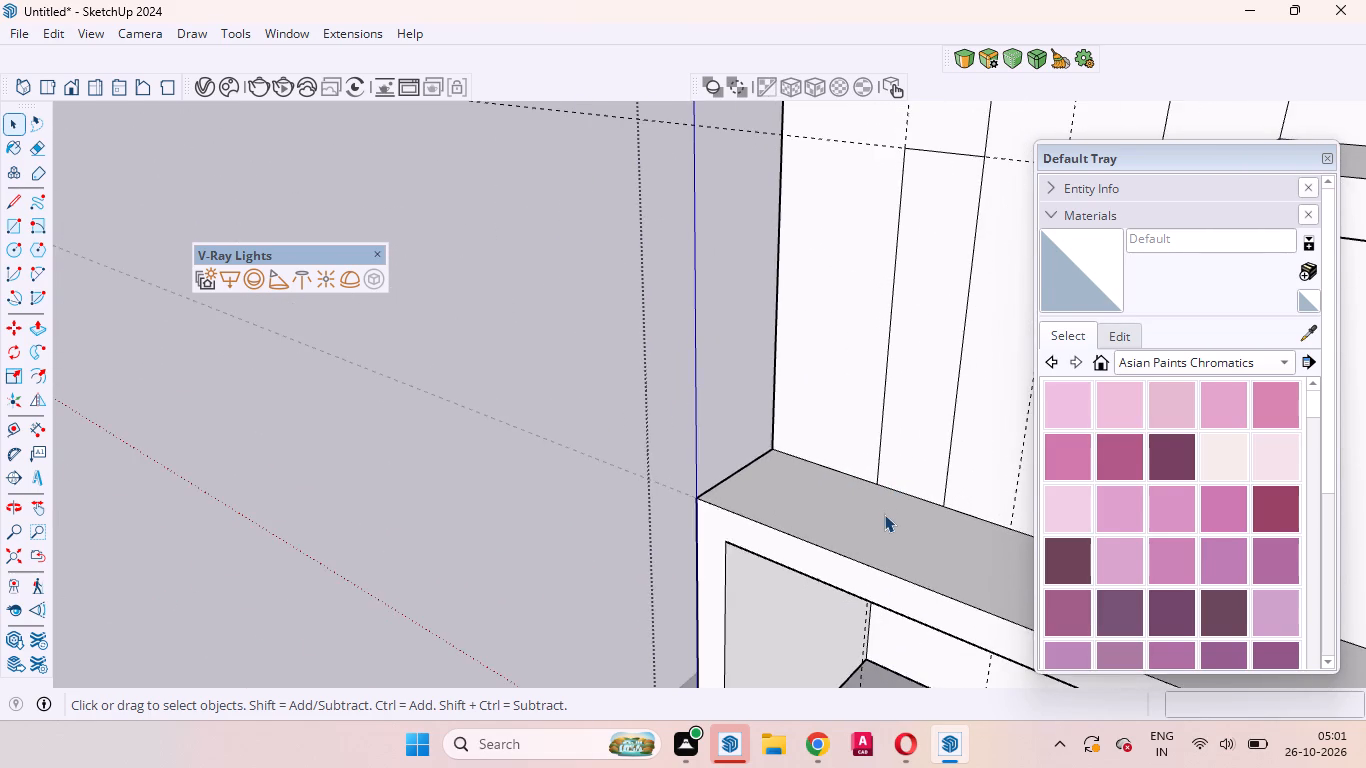
{"action": "scroll", "coordinate": [888, 526], "scroll_direction": "down", "scroll_amount": 4}
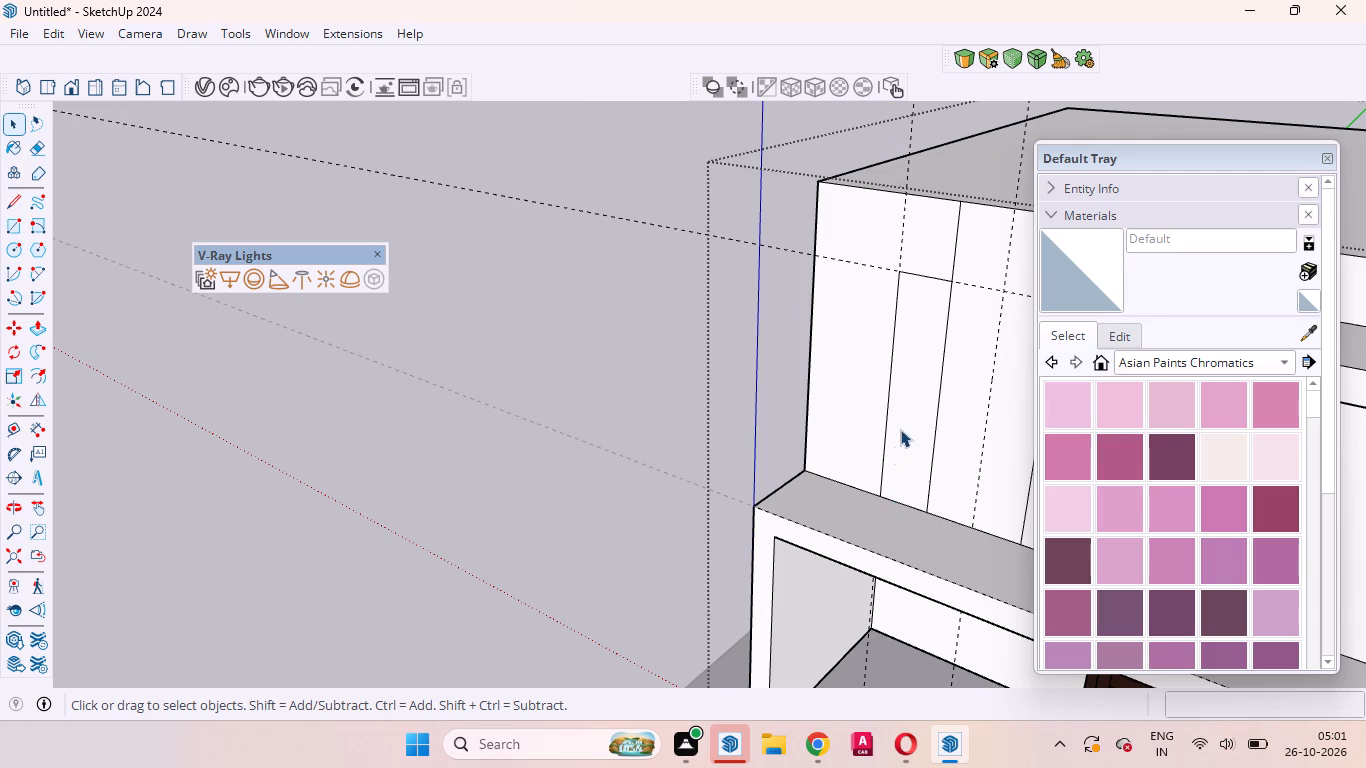
Erase the short leftover line sticking out from the building's upper front roof corner.
{"action": "scroll", "coordinate": [917, 248], "scroll_direction": "up", "scroll_amount": 9}
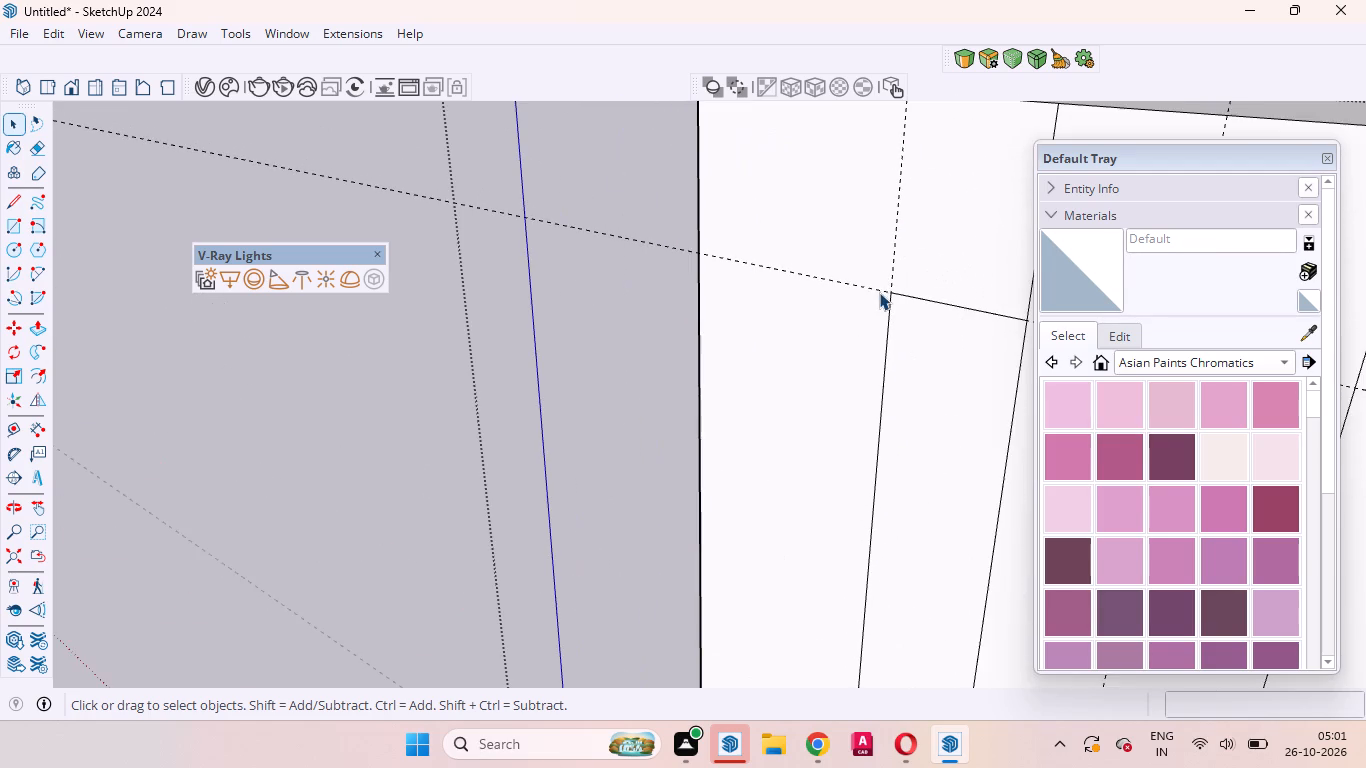
{"action": "middle_click_drag", "start_coordinate": [900, 293], "coordinate": [707, 497]}
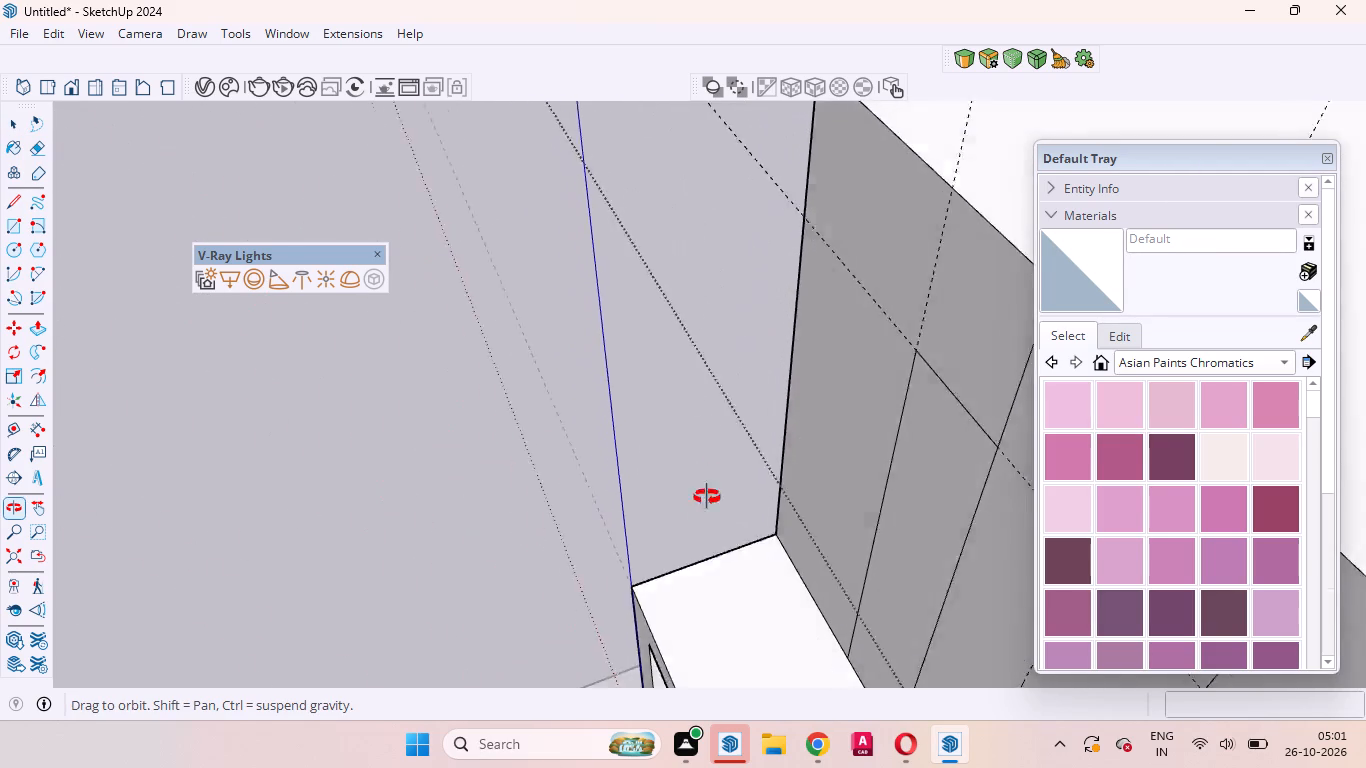
{"action": "middle_click_drag", "start_coordinate": [707, 497], "coordinate": [722, 543]}
{"action": "scroll", "coordinate": [758, 533], "scroll_direction": "down", "scroll_amount": 5}
{"action": "scroll", "coordinate": [812, 345], "scroll_direction": "up", "scroll_amount": 5}
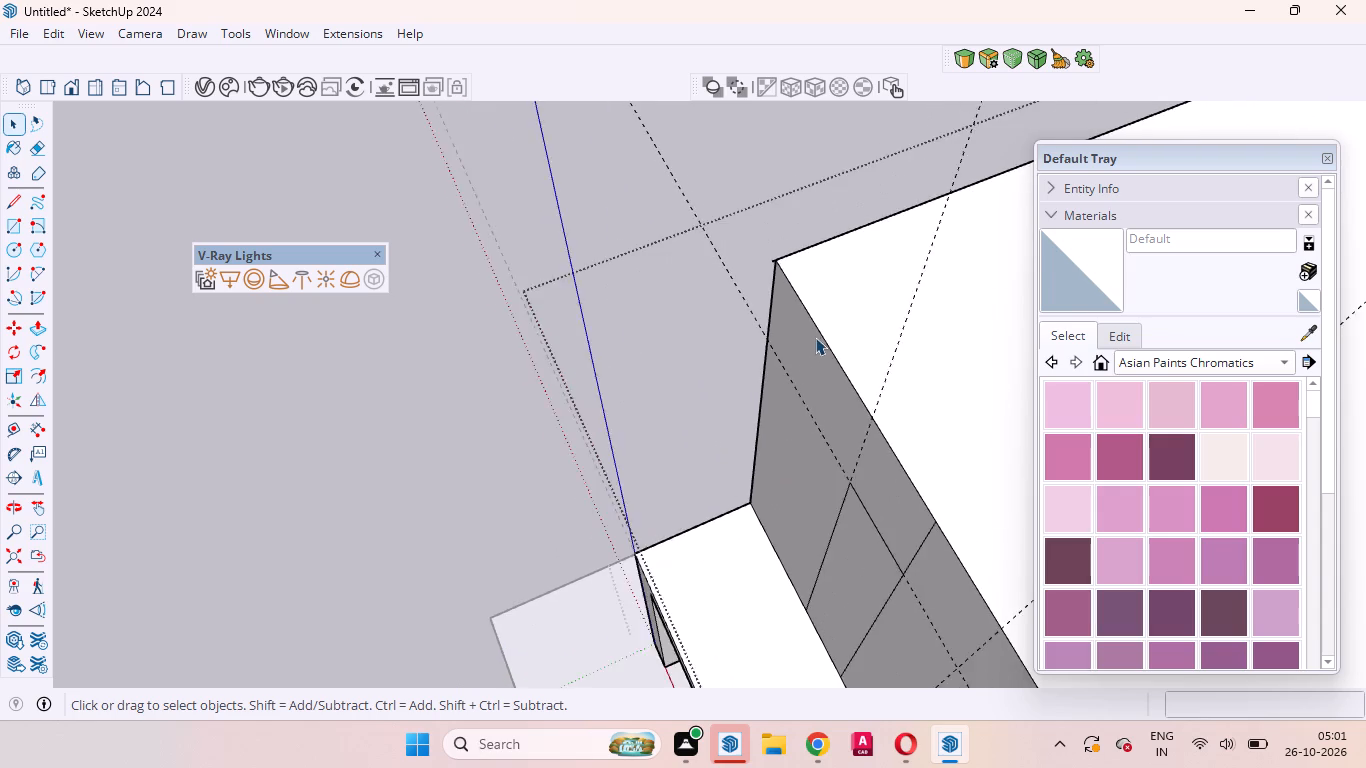
{"action": "middle_click_drag", "start_coordinate": [814, 355], "coordinate": [745, 313]}
{"action": "scroll", "coordinate": [820, 294], "scroll_direction": "up", "scroll_amount": 4}
{"action": "scroll", "coordinate": [733, 280], "scroll_direction": "up", "scroll_amount": 4}
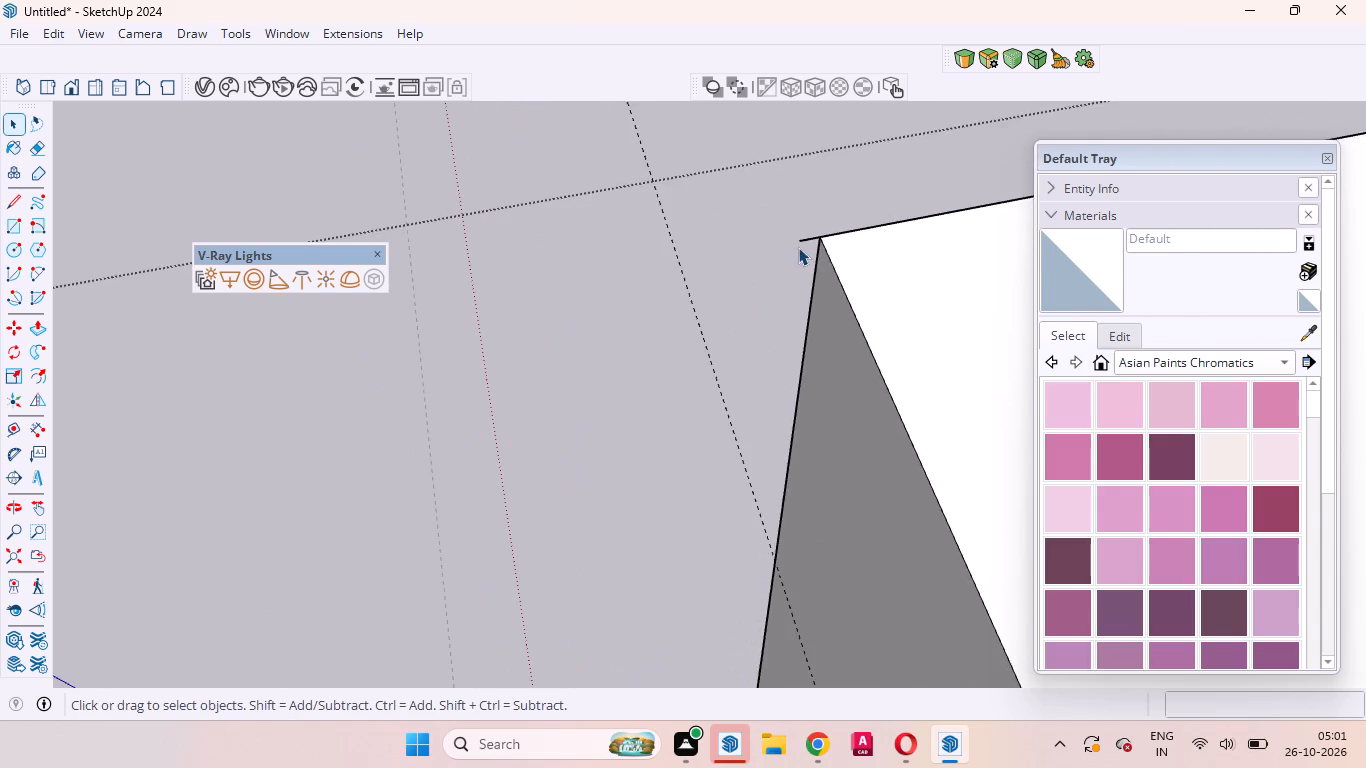
{"action": "scroll", "coordinate": [798, 247], "scroll_direction": "up", "scroll_amount": 5}
{"action": "scroll", "coordinate": [806, 258], "scroll_direction": "down", "scroll_amount": 7}
{"action": "scroll", "coordinate": [823, 268], "scroll_direction": "up", "scroll_amount": 1}
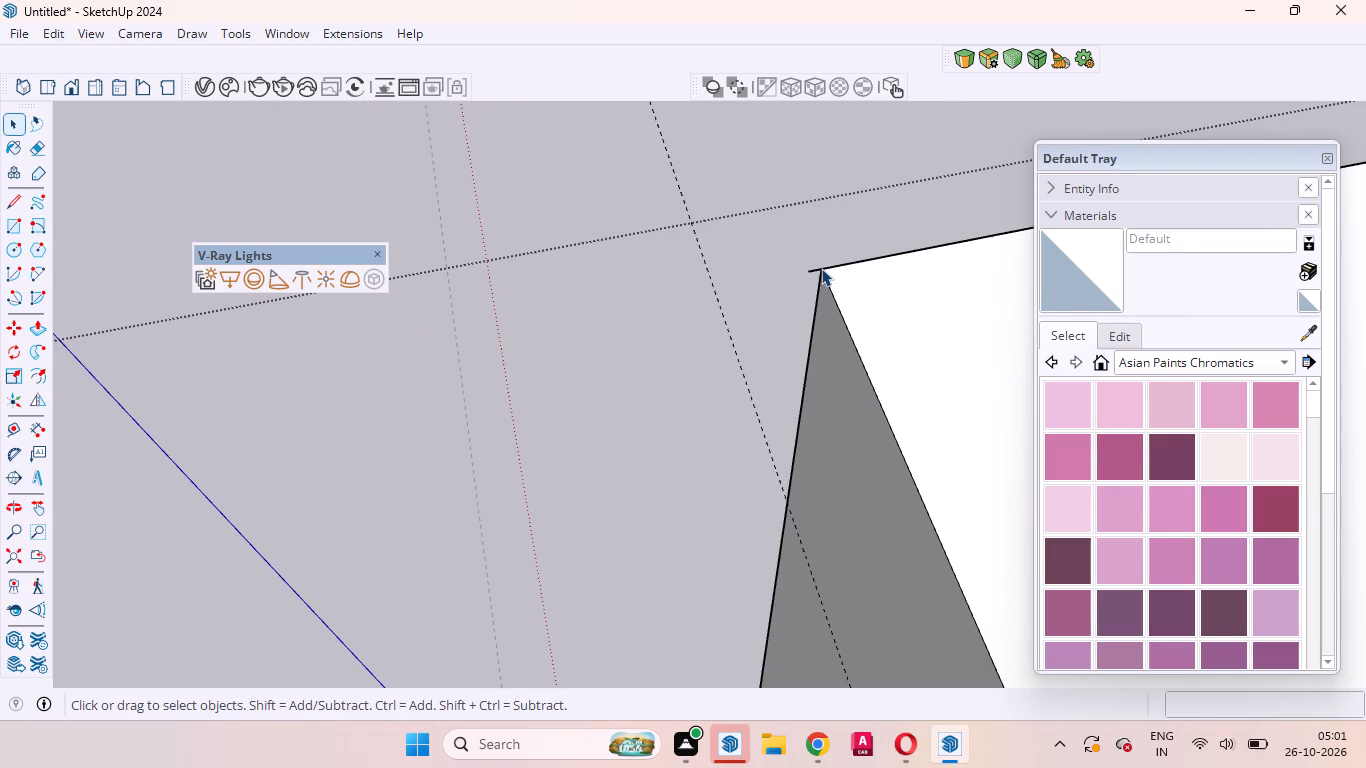
{"action": "left_click", "coordinate": [814, 267]}
{"action": "left_click", "coordinate": [810, 270]}
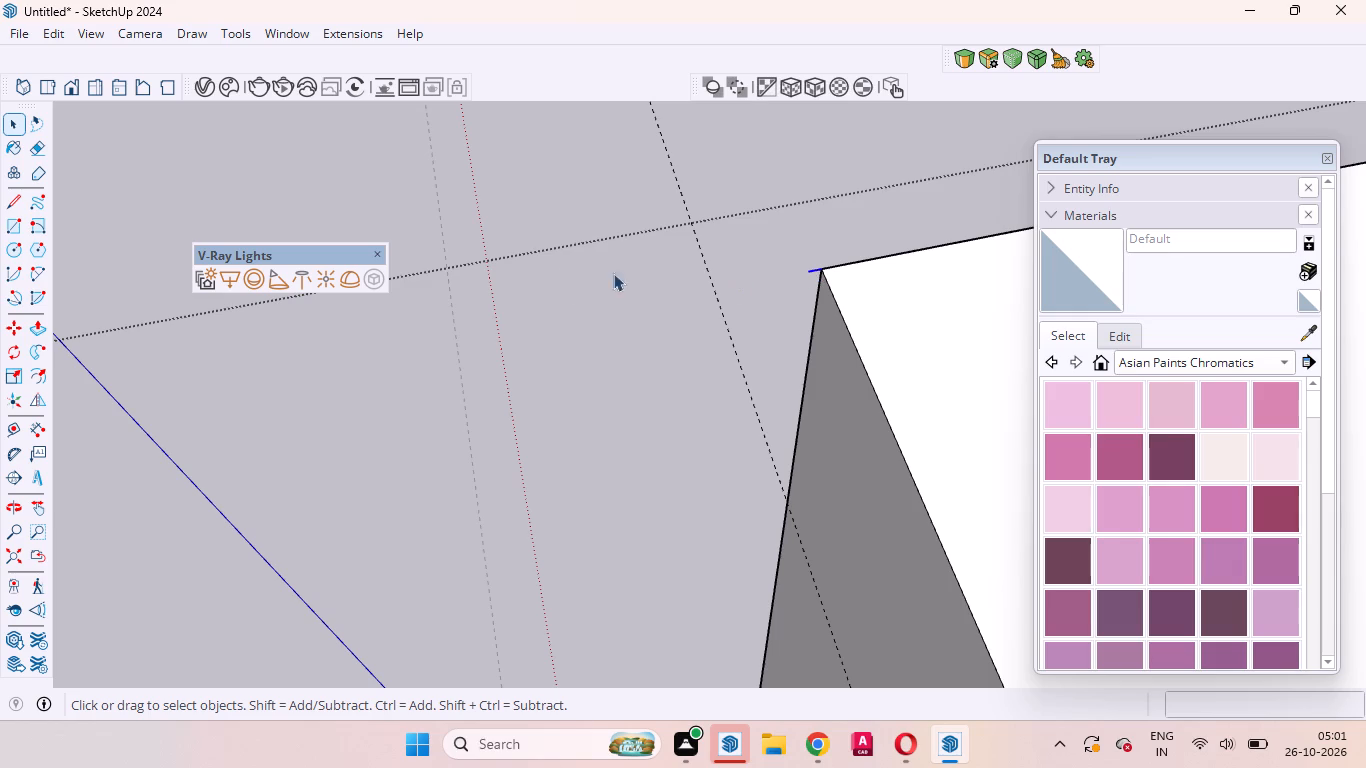
{"action": "left_click", "coordinate": [43, 154]}
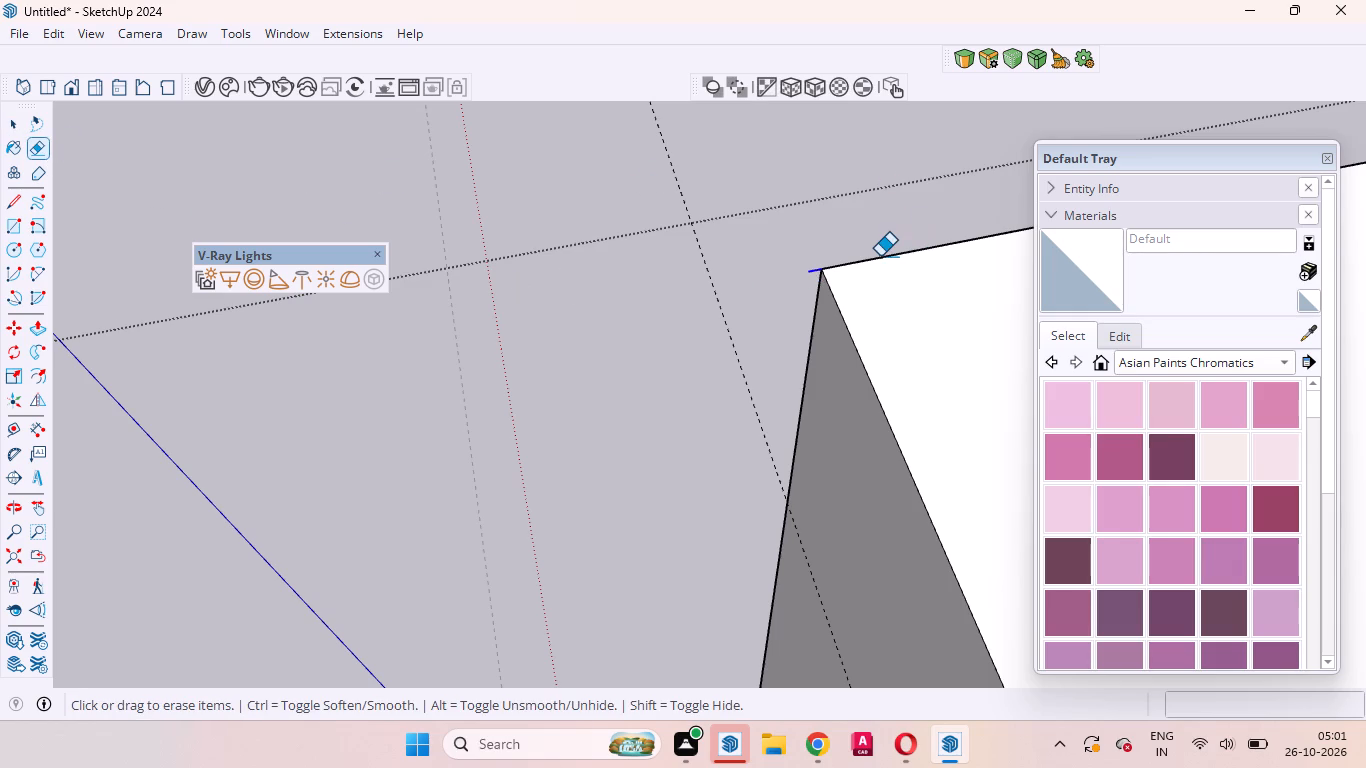
{"action": "scroll", "coordinate": [880, 256], "scroll_direction": "up", "scroll_amount": 7}
{"action": "scroll", "coordinate": [778, 287], "scroll_direction": "down", "scroll_amount": 3}
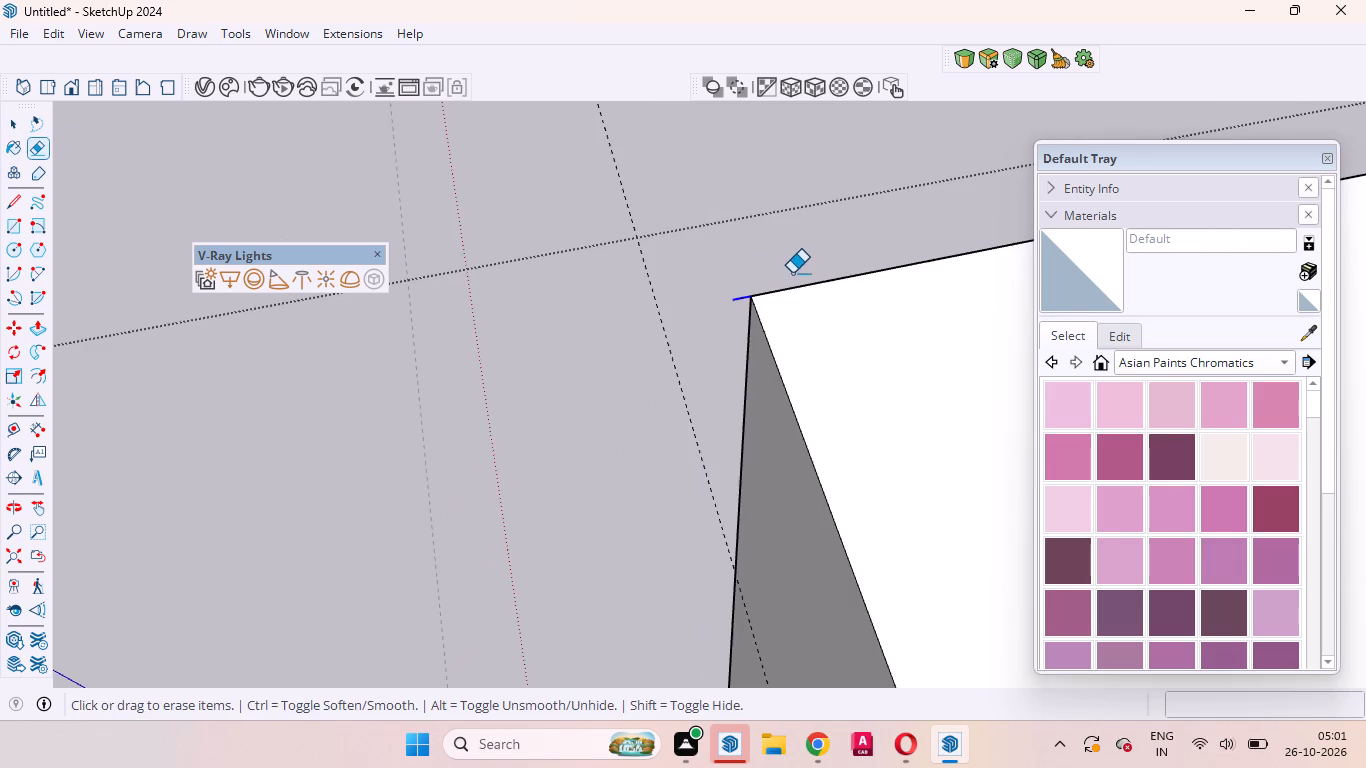
{"action": "left_click", "coordinate": [736, 298]}
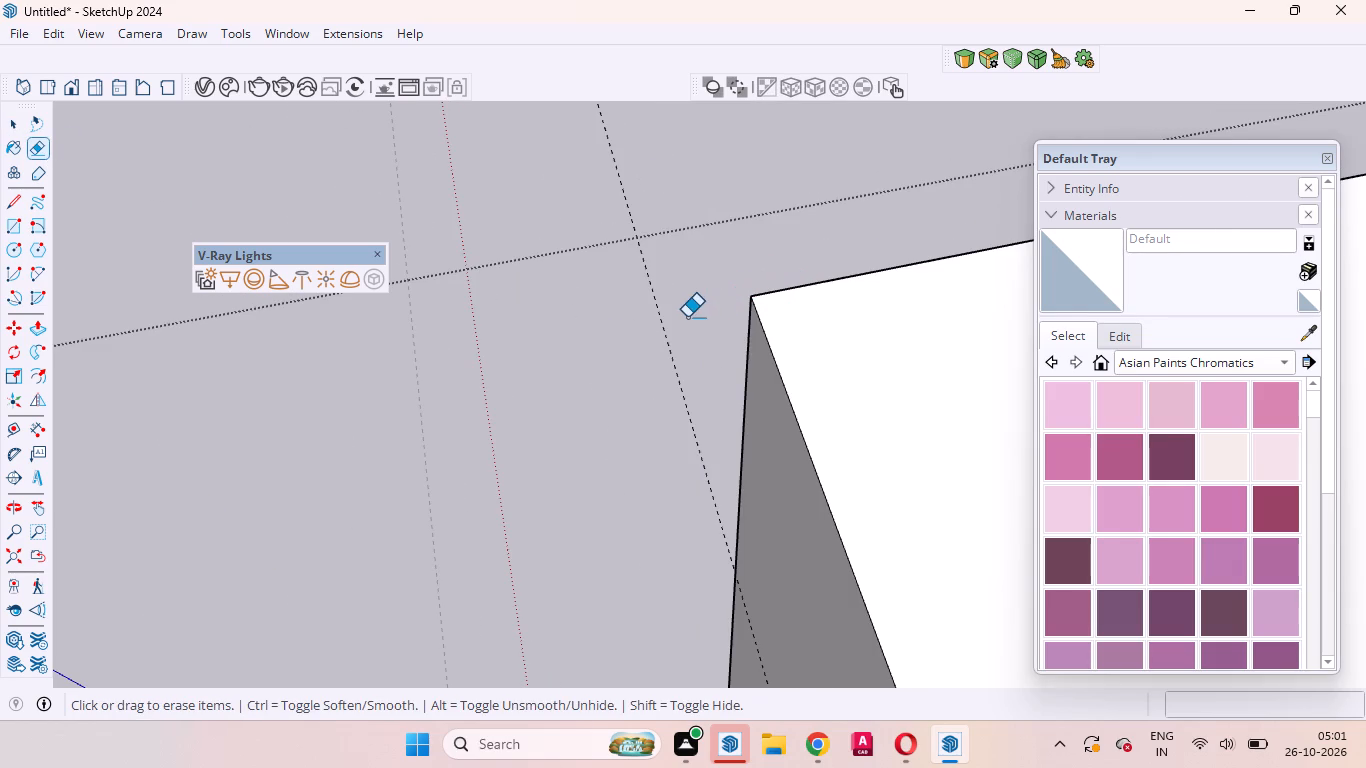
{"action": "key", "text": "space"}
Draw an 8" line outward along the green axis from the front roof edge near the corner.
{"action": "scroll", "coordinate": [713, 292], "scroll_direction": "down", "scroll_amount": 6}
{"action": "middle_click_drag", "start_coordinate": [715, 397], "coordinate": [766, 393]}
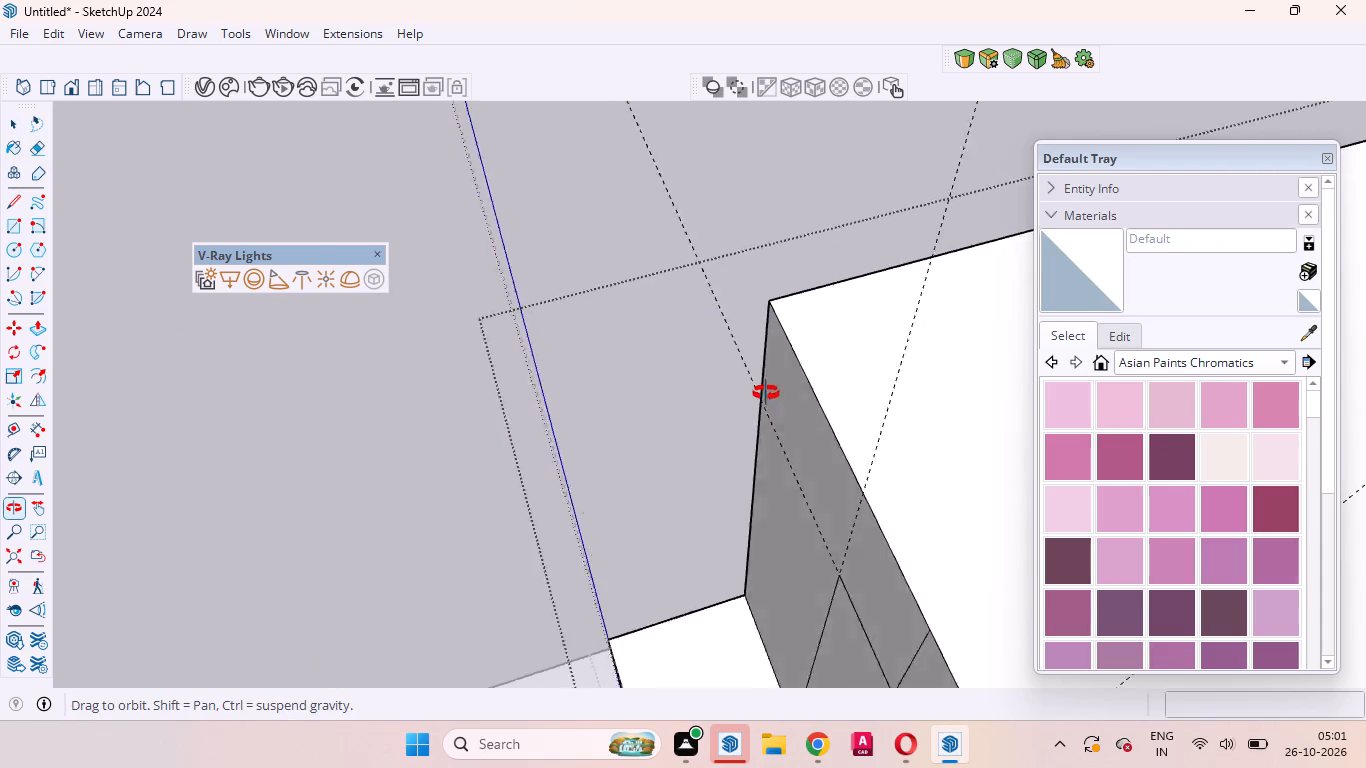
{"action": "middle_click_drag", "start_coordinate": [766, 393], "coordinate": [805, 366]}
{"action": "scroll", "coordinate": [703, 361], "scroll_direction": "down", "scroll_amount": 3}
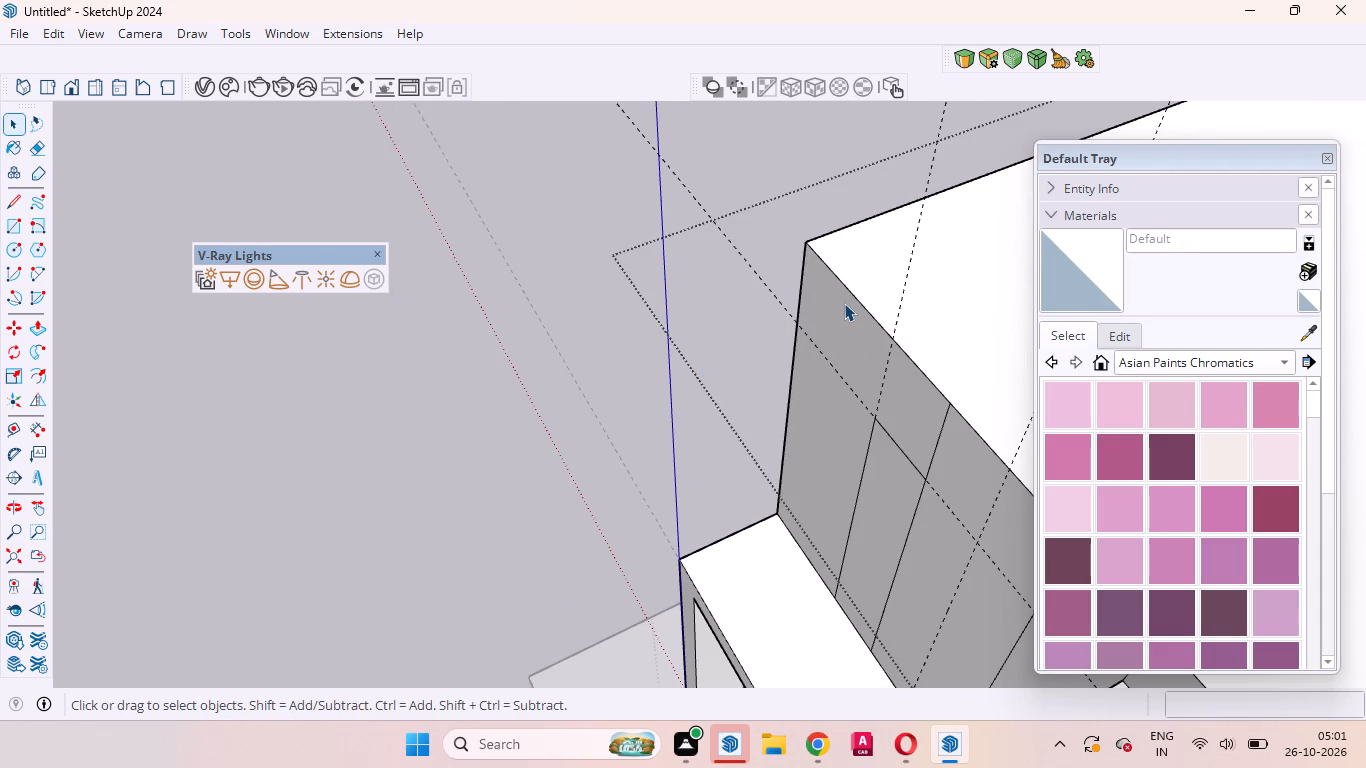
{"action": "key", "text": "l"}
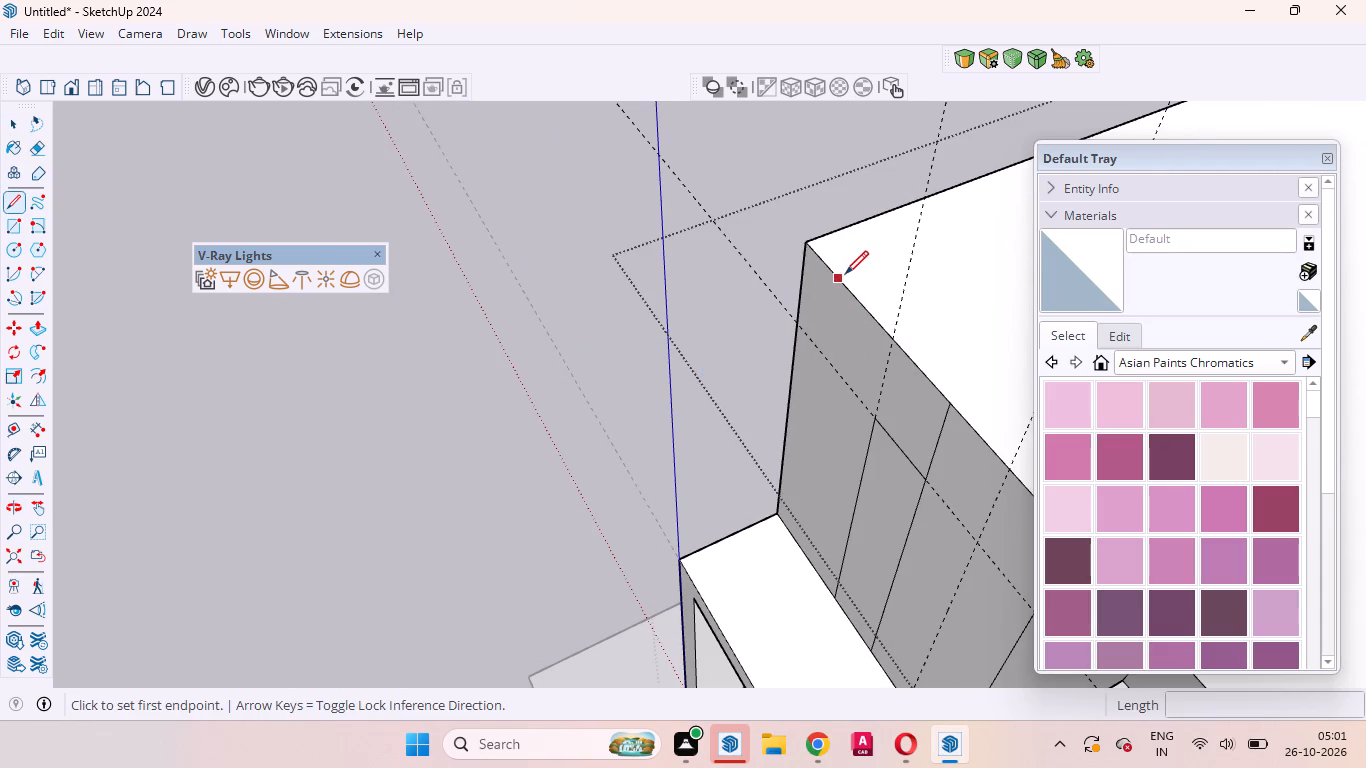
{"action": "left_click", "coordinate": [845, 274]}
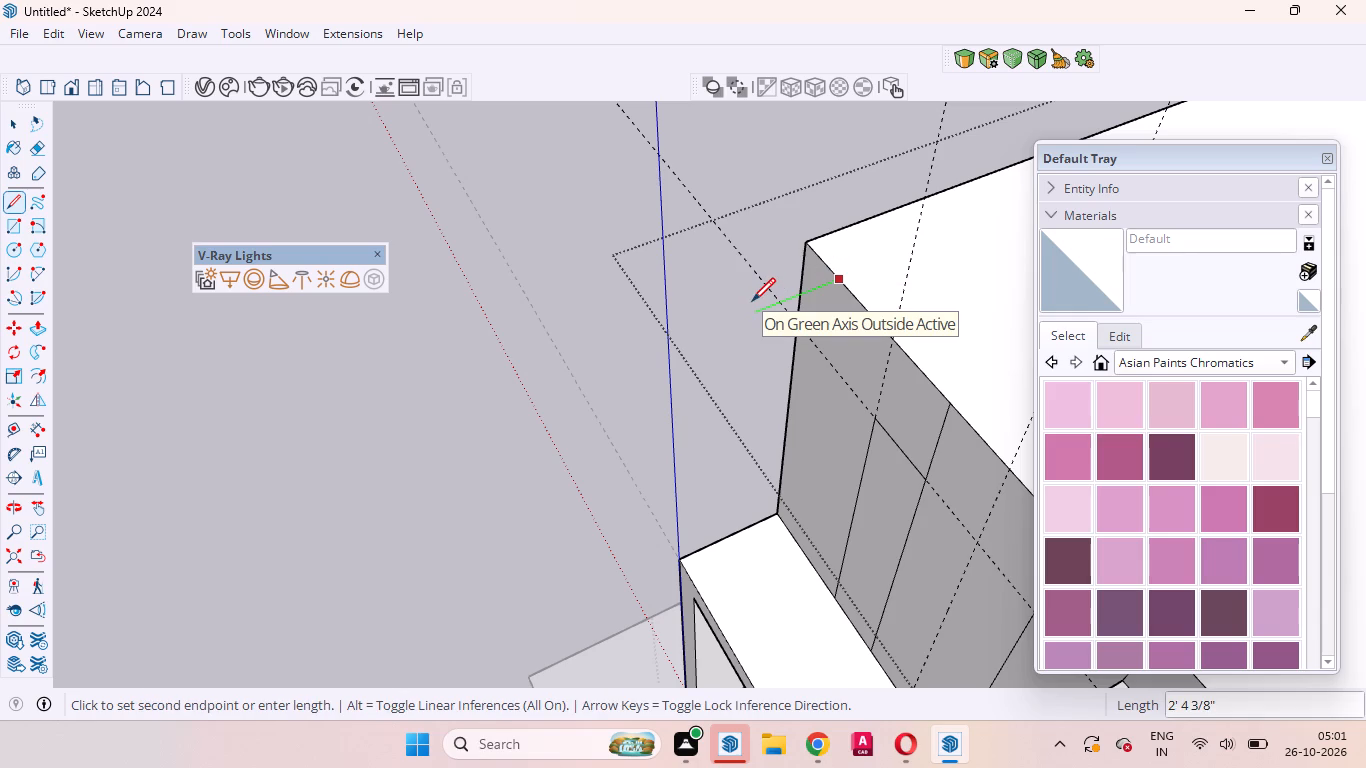
{"action": "key", "text": "8"}
{"action": "key", "text": "Return"}
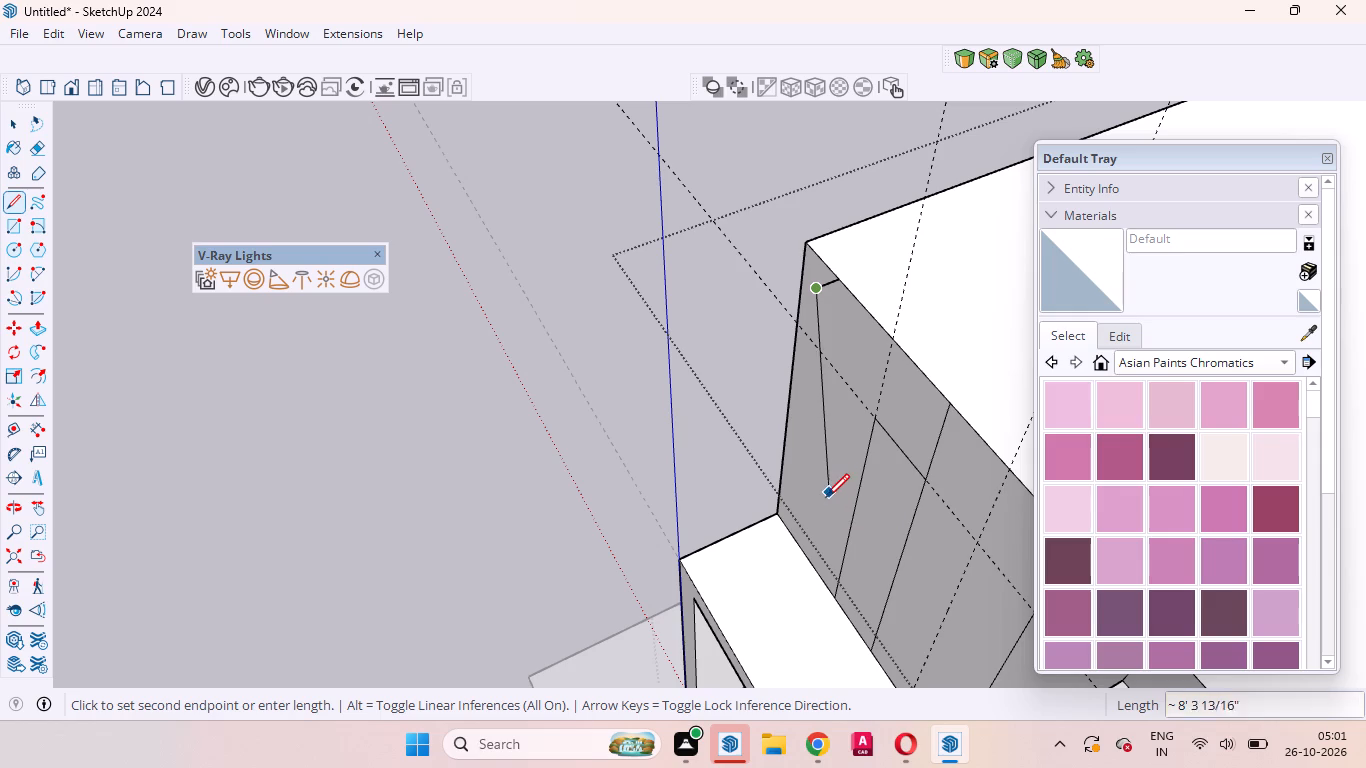
Draw sloping lines from the 8" line's outer end to the narrow strip's near bottom corner, about 13' 3", and its far top corner, about 5' 5".
{"action": "left_click", "coordinate": [829, 601]}
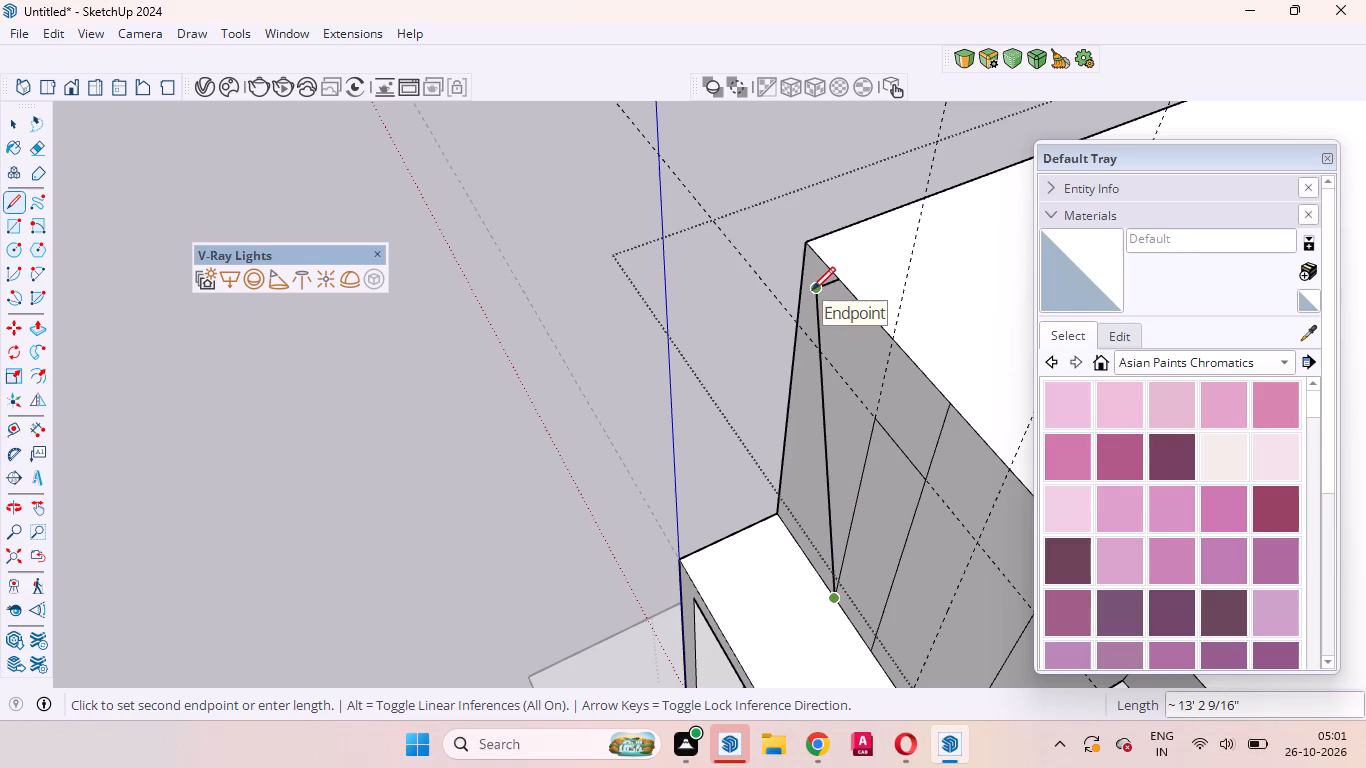
{"action": "left_click", "coordinate": [812, 290]}
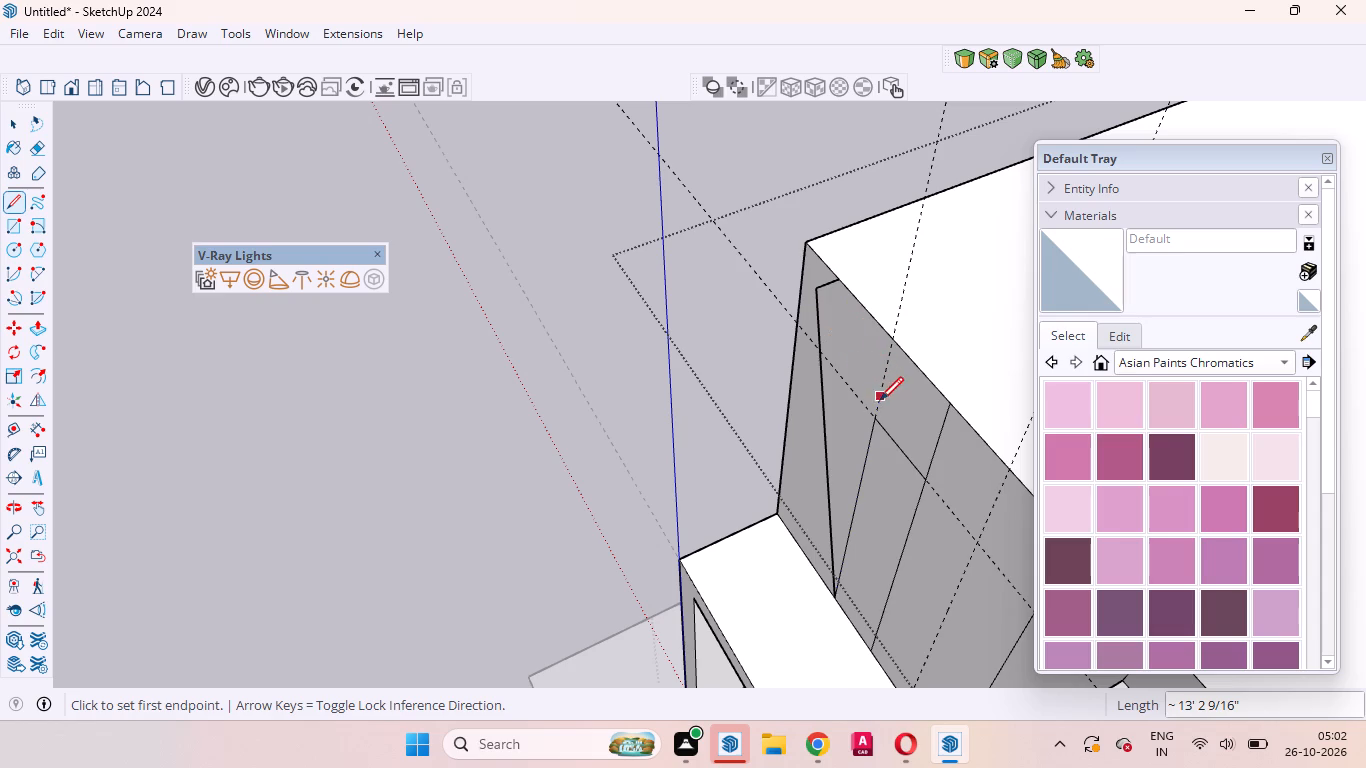
{"action": "left_click", "coordinate": [922, 477]}
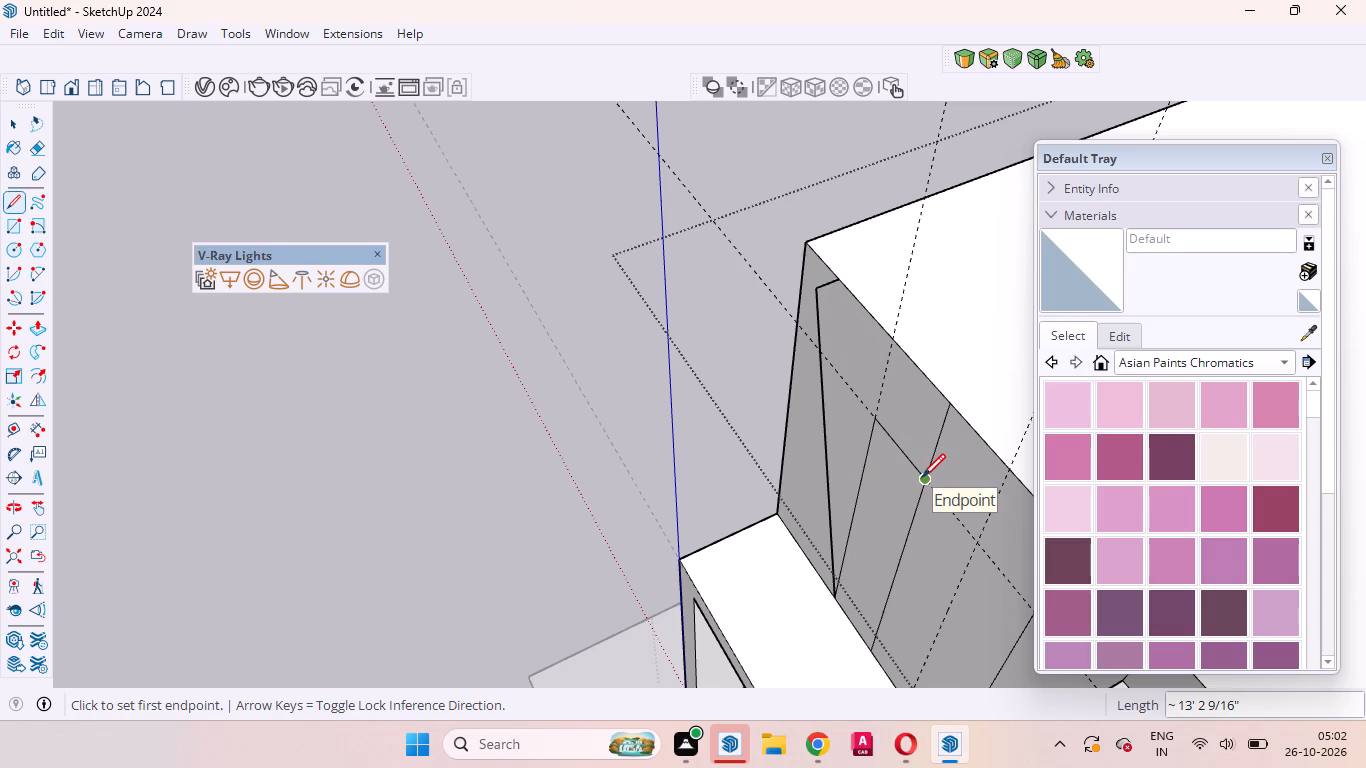
{"action": "left_click", "coordinate": [822, 295]}
{"action": "key", "text": "space"}
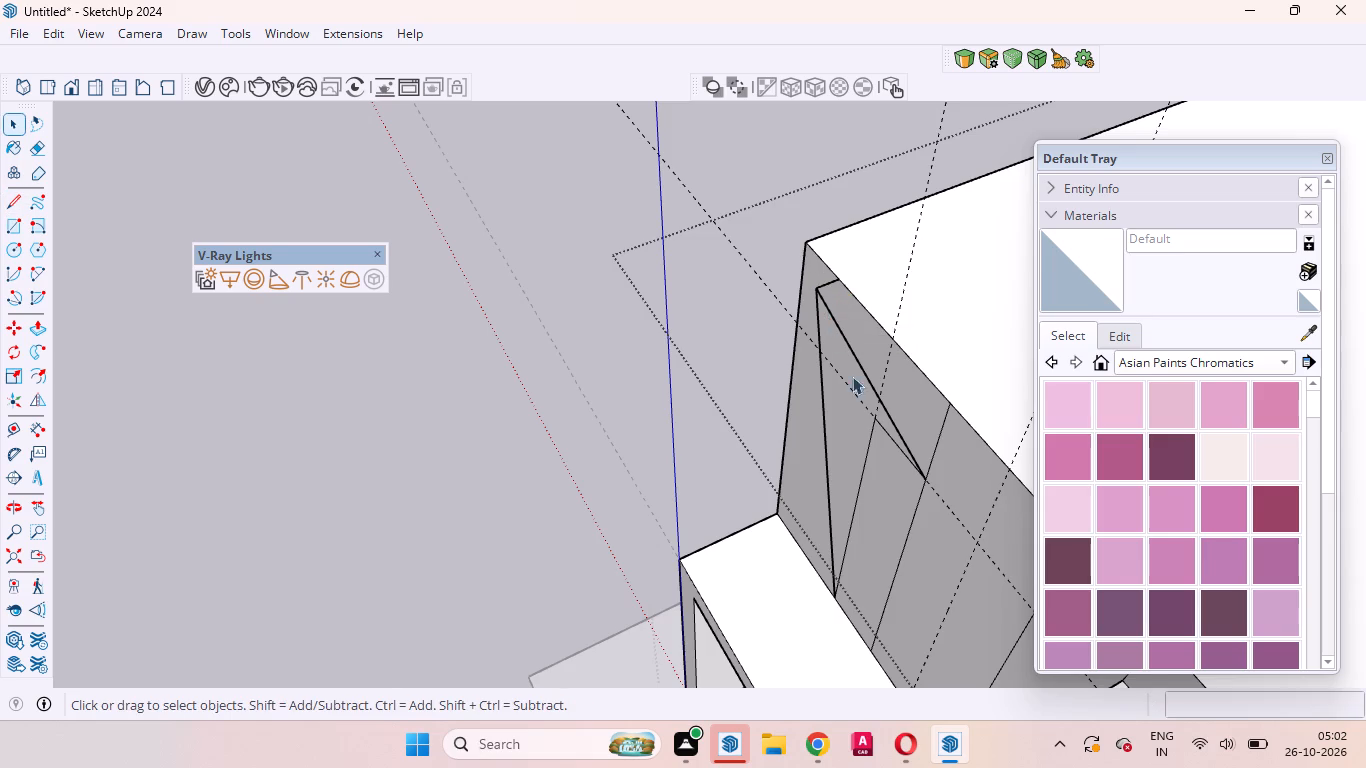
Examine the new sloping lines and the L-shaped panel face behind them from several angles.
{"action": "scroll", "coordinate": [858, 395], "scroll_direction": "up", "scroll_amount": 3}
{"action": "middle_click_drag", "start_coordinate": [860, 404], "coordinate": [756, 190]}
{"action": "scroll", "coordinate": [860, 403], "scroll_direction": "up", "scroll_amount": 1}
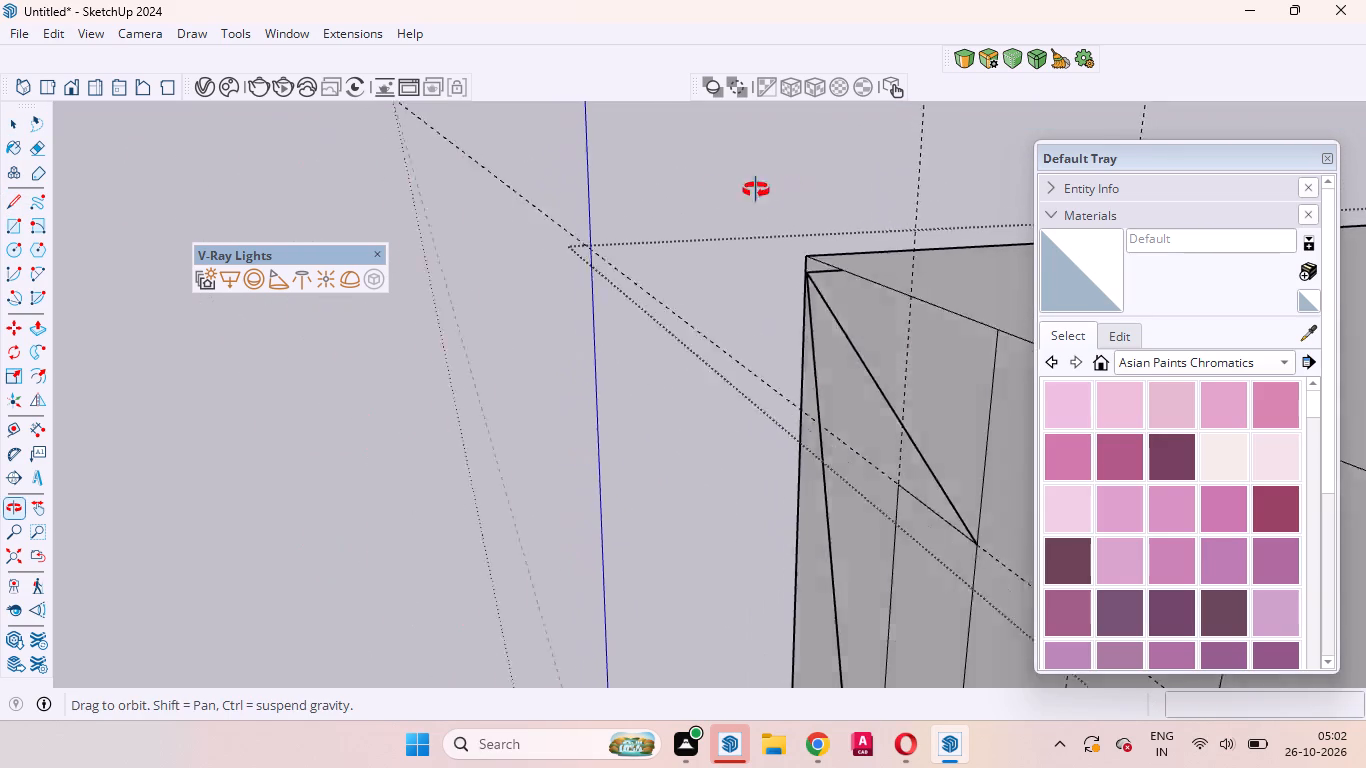
{"action": "middle_click_drag", "start_coordinate": [756, 190], "coordinate": [874, 245]}
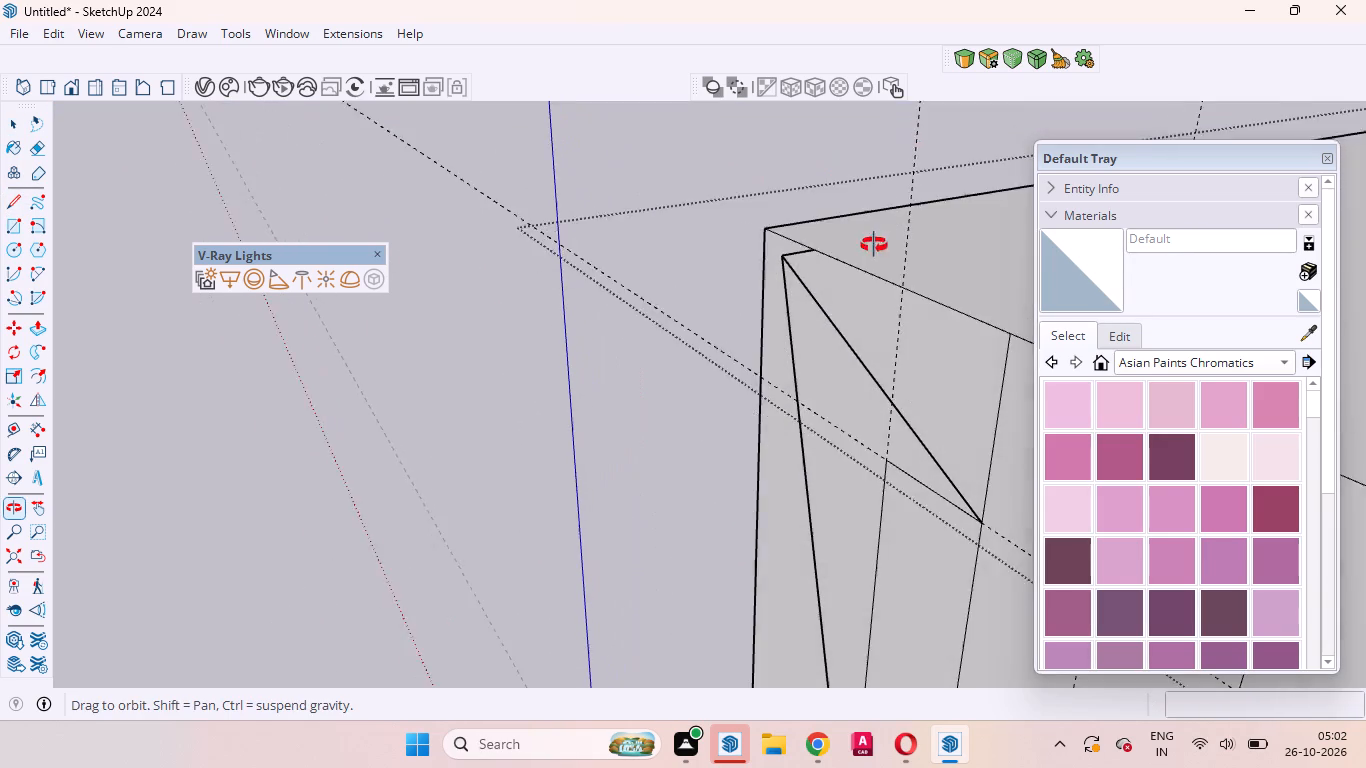
{"action": "middle_click_drag", "start_coordinate": [874, 245], "coordinate": [894, 280]}
{"action": "scroll", "coordinate": [872, 263], "scroll_direction": "down", "scroll_amount": 11}
{"action": "scroll", "coordinate": [864, 375], "scroll_direction": "up", "scroll_amount": 5}
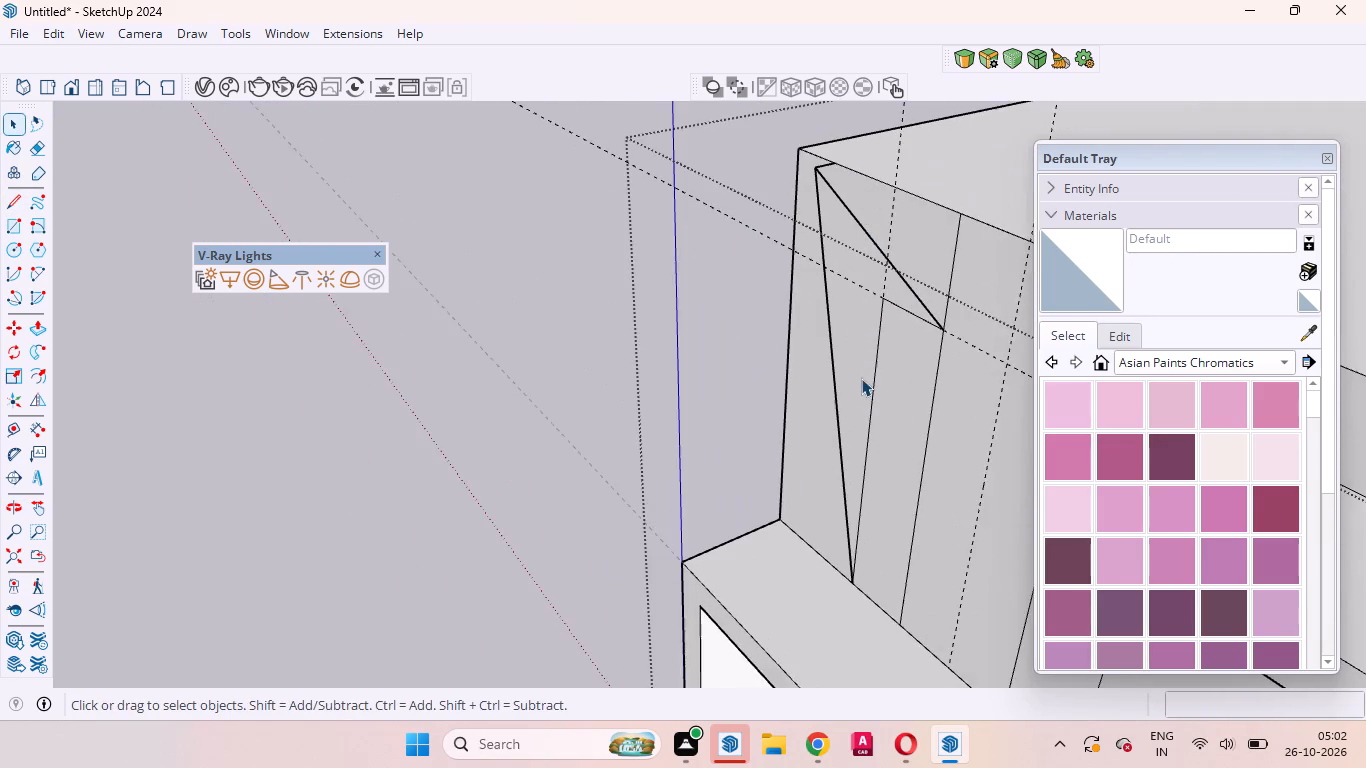
{"action": "scroll", "coordinate": [861, 378], "scroll_direction": "up", "scroll_amount": 1}
{"action": "middle_click_drag", "start_coordinate": [869, 367], "coordinate": [764, 247]}
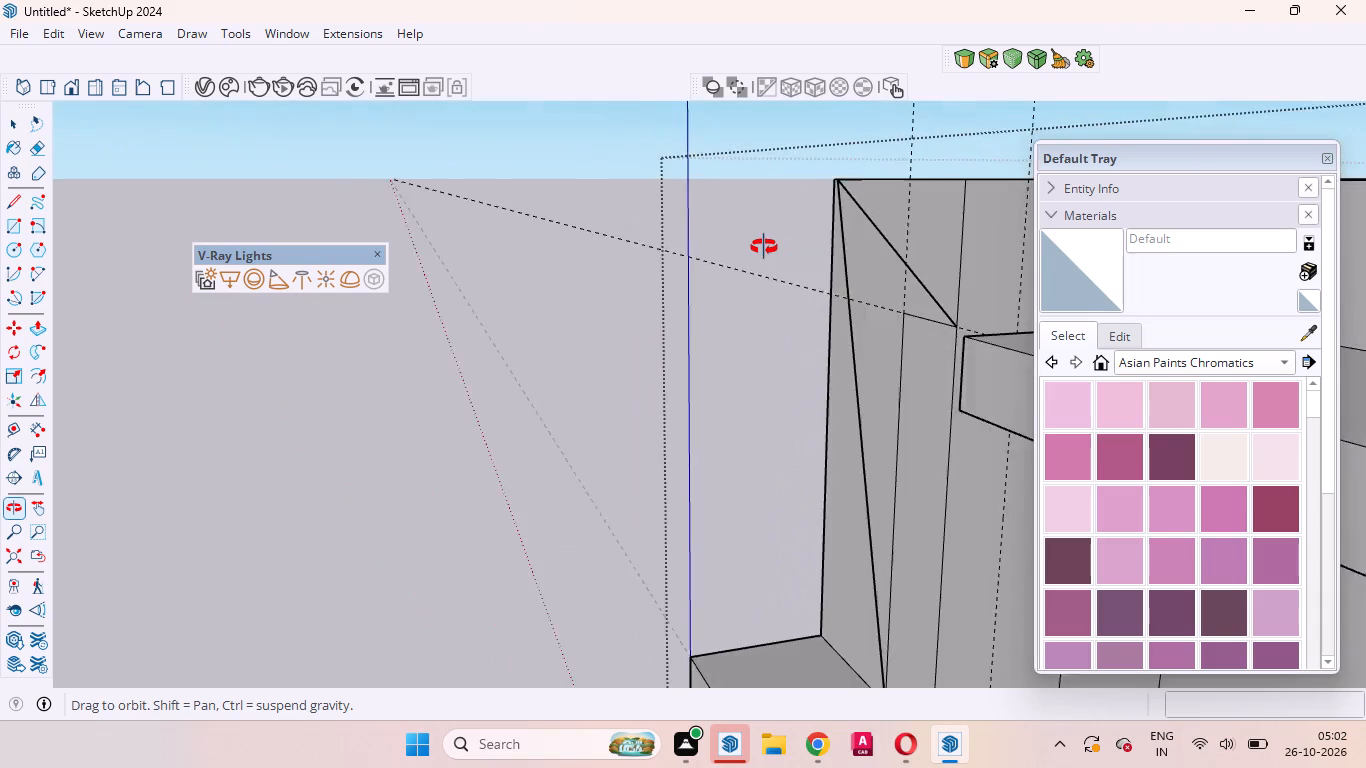
{"action": "middle_click_drag", "start_coordinate": [764, 247], "coordinate": [922, 307]}
{"action": "scroll", "coordinate": [796, 269], "scroll_direction": "up", "scroll_amount": 4}
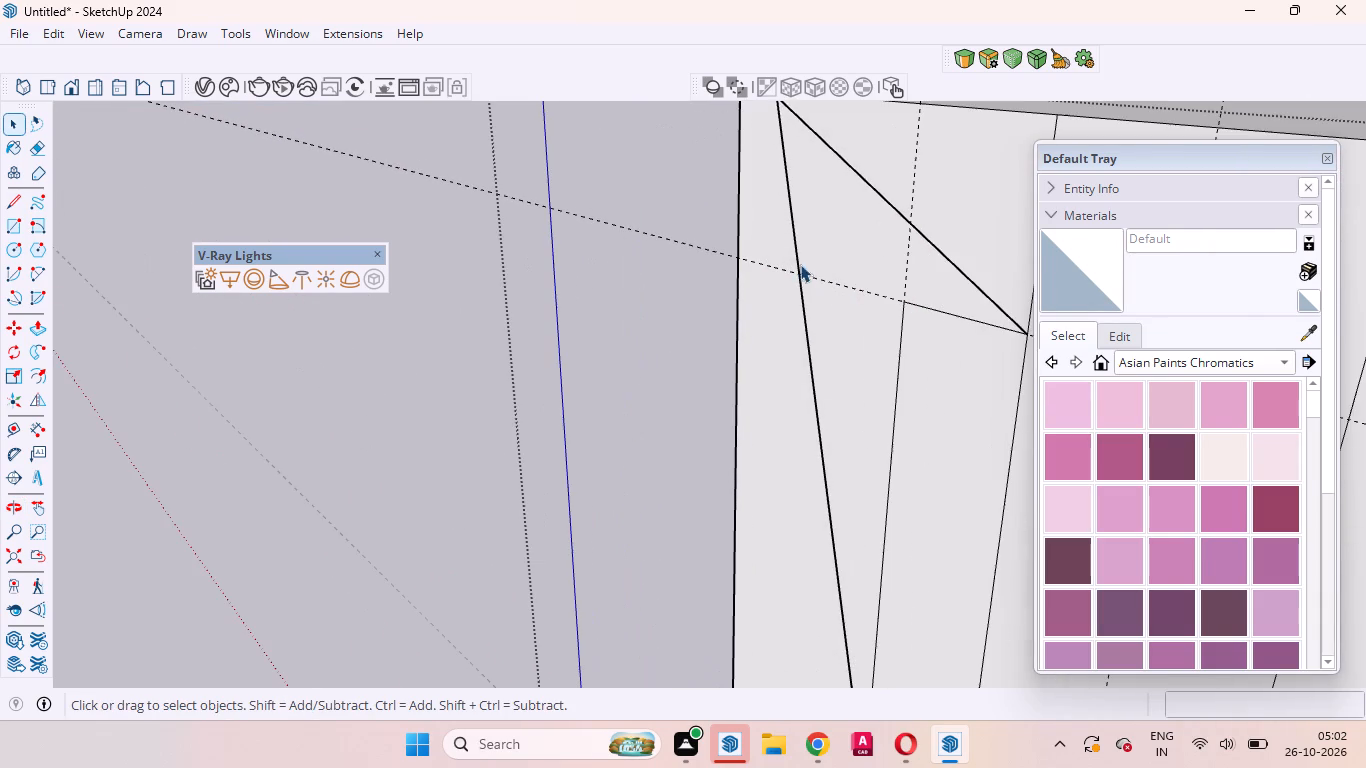
{"action": "left_click", "coordinate": [854, 263]}
{"action": "scroll", "coordinate": [854, 264], "scroll_direction": "down", "scroll_amount": 4}
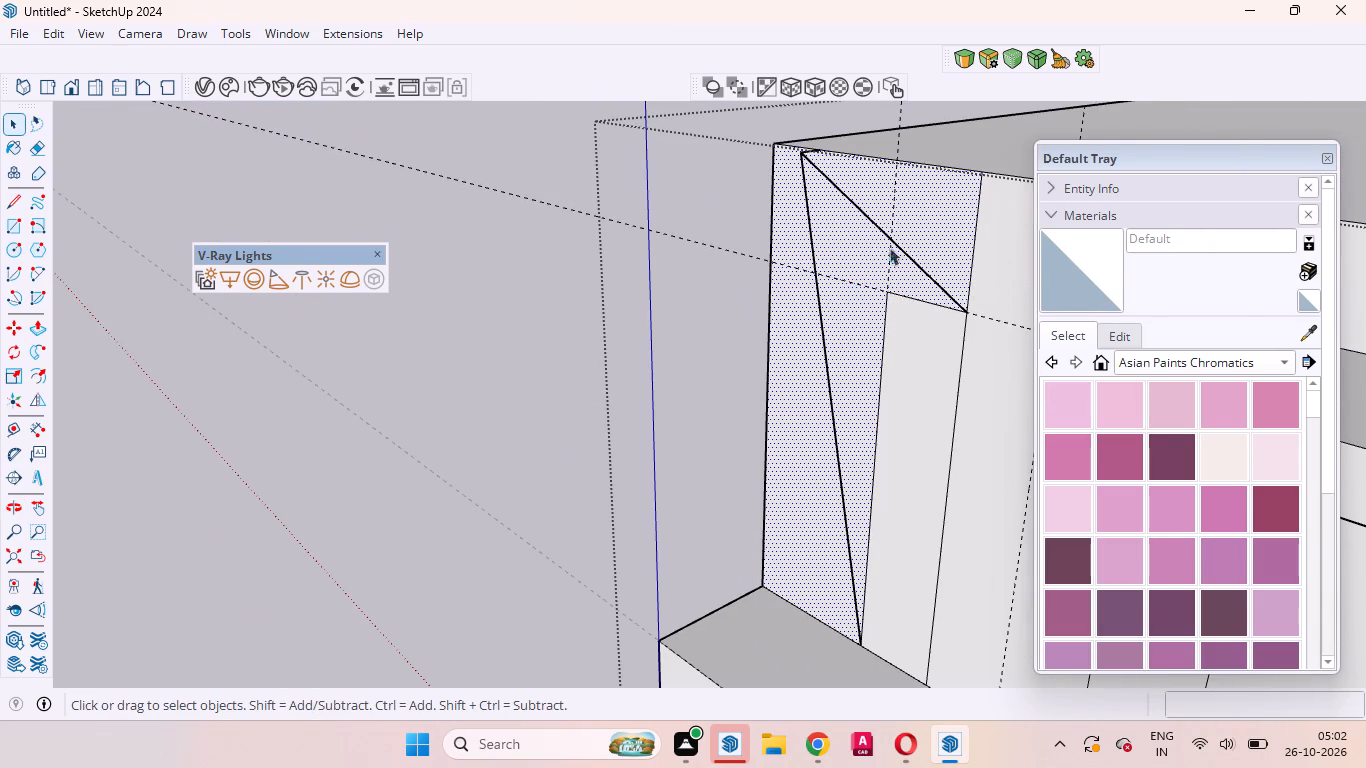
{"action": "scroll", "coordinate": [855, 172], "scroll_direction": "up", "scroll_amount": 2}
{"action": "left_click", "coordinate": [935, 229]}
{"action": "middle_click_drag", "start_coordinate": [921, 271], "coordinate": [906, 166]}
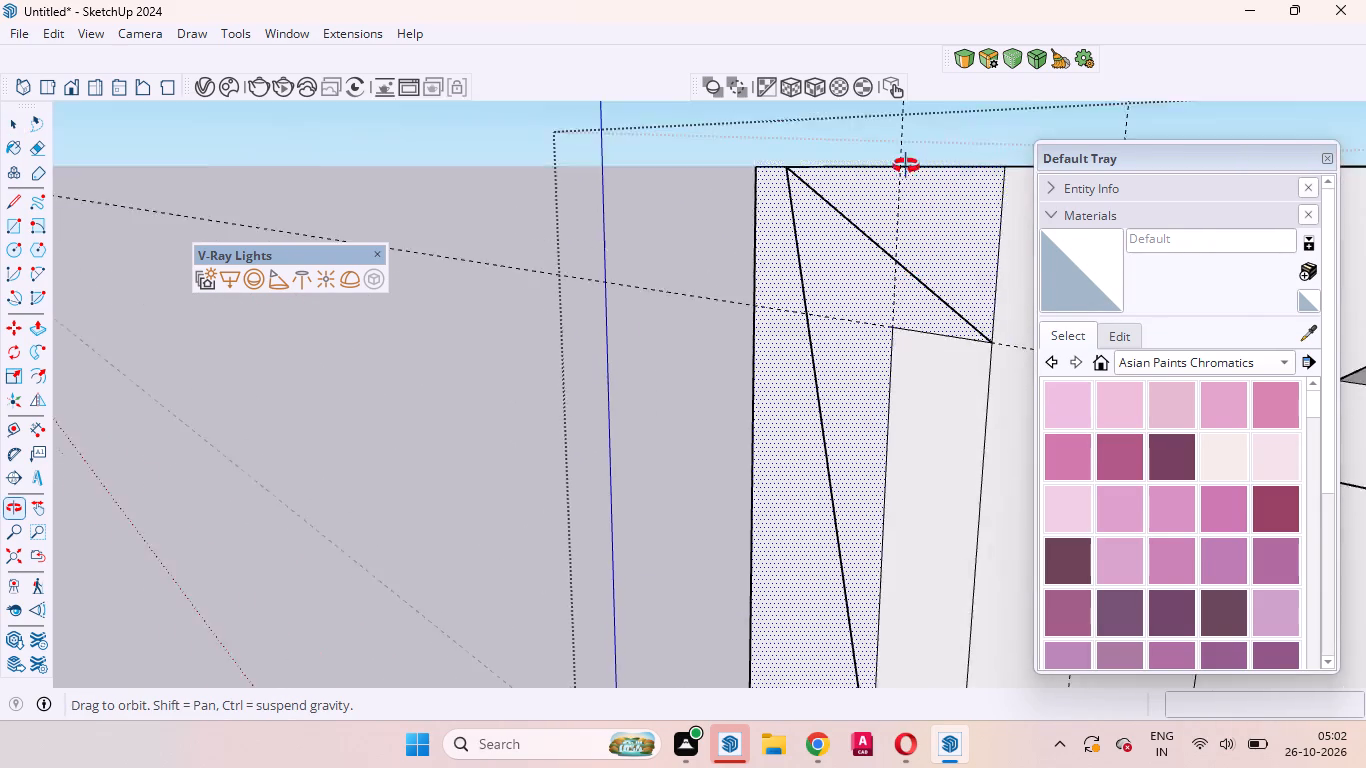
{"action": "middle_click_drag", "start_coordinate": [906, 166], "coordinate": [813, 252]}
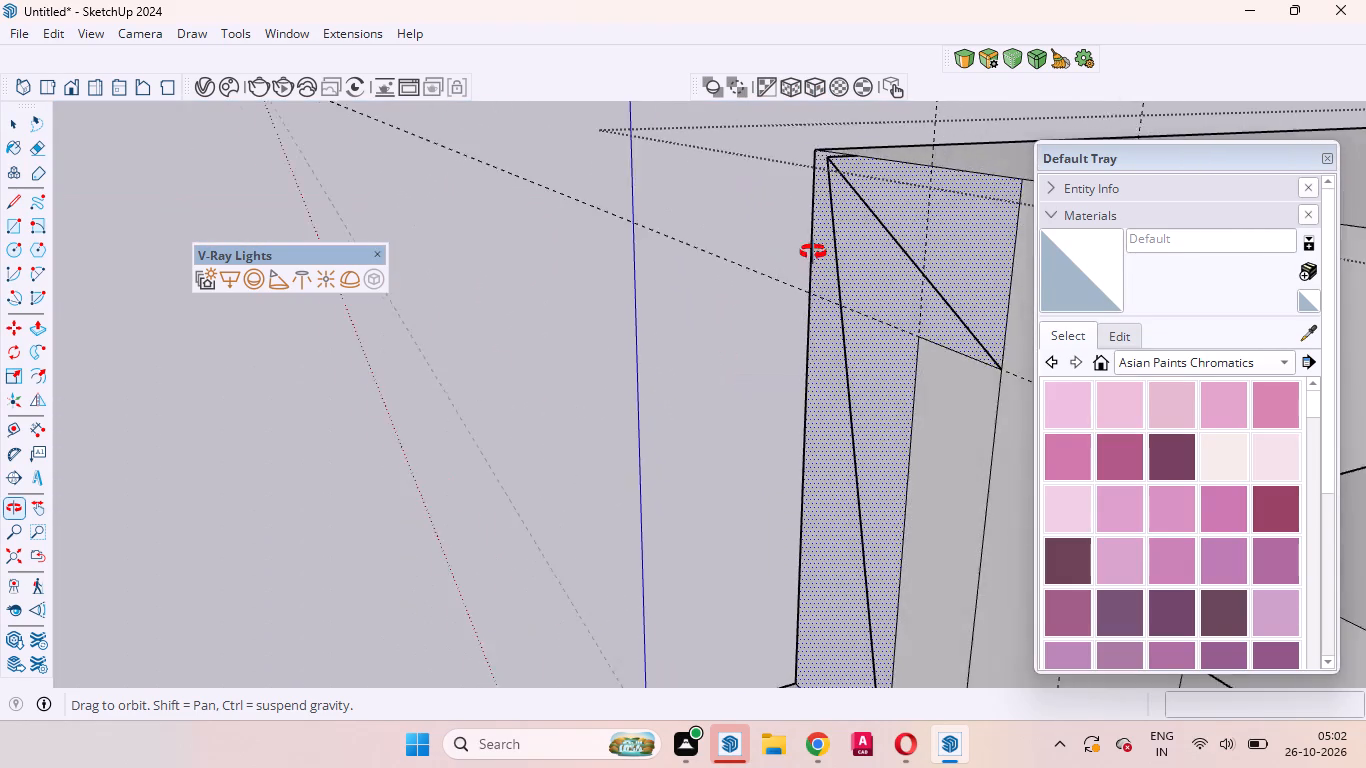
{"action": "middle_click_drag", "start_coordinate": [813, 252], "coordinate": [920, 243]}
{"action": "scroll", "coordinate": [903, 250], "scroll_direction": "down", "scroll_amount": 11}
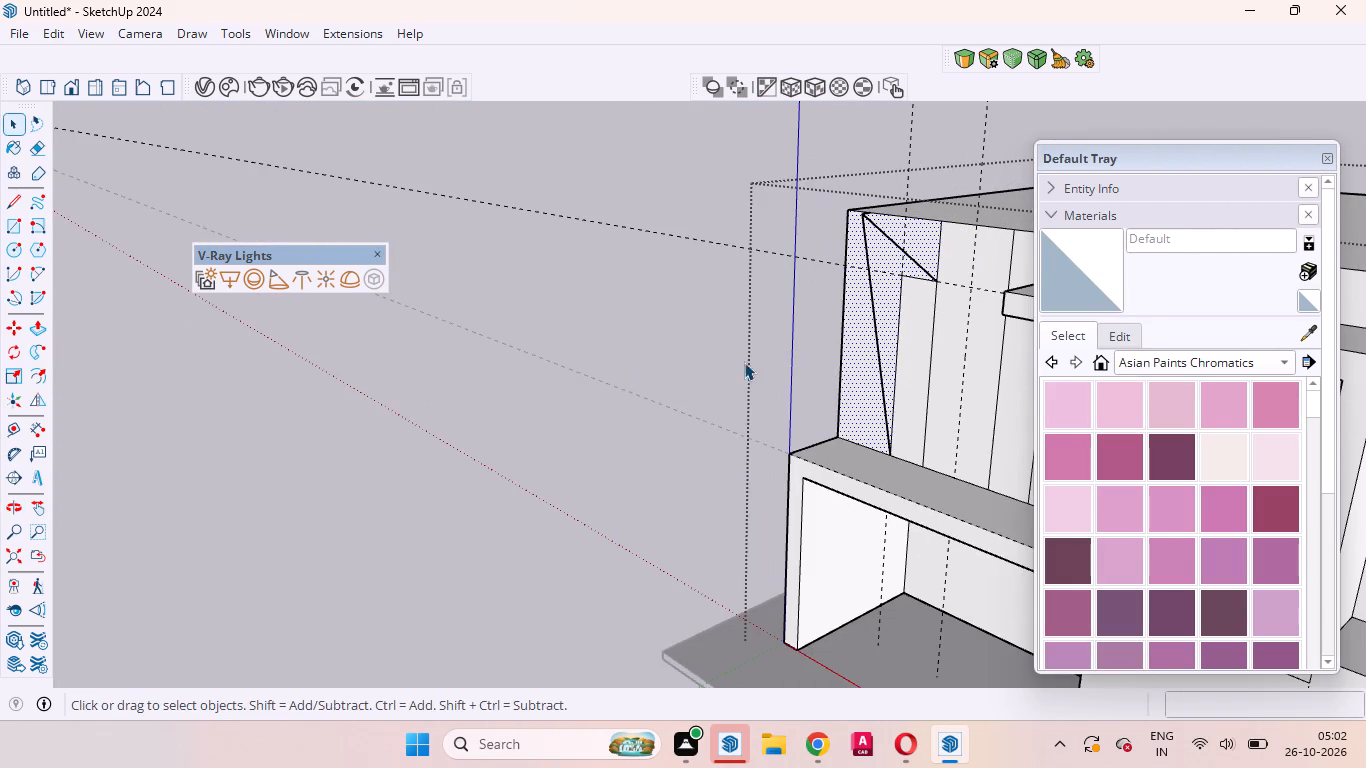
Examine the sloping lines and the connected faces around the upper-front corner panel from several angles.
{"action": "left_click", "coordinate": [726, 361]}
{"action": "middle_click_drag", "start_coordinate": [738, 360], "coordinate": [1003, 337]}
{"action": "scroll", "coordinate": [1003, 337], "scroll_direction": "up", "scroll_amount": 1}
{"action": "scroll", "coordinate": [717, 296], "scroll_direction": "down", "scroll_amount": 4}
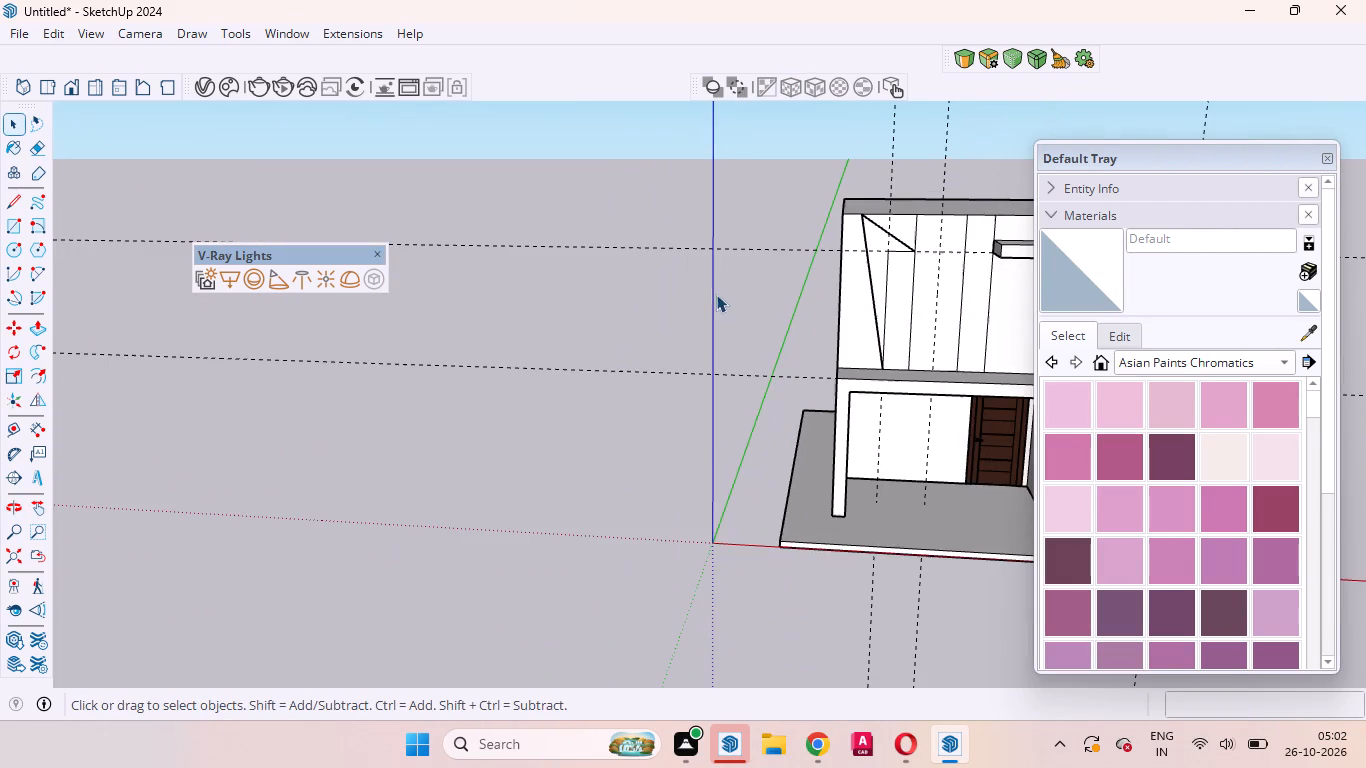
{"action": "scroll", "coordinate": [834, 244], "scroll_direction": "up", "scroll_amount": 10}
{"action": "middle_click_drag", "start_coordinate": [908, 299], "coordinate": [926, 332]}
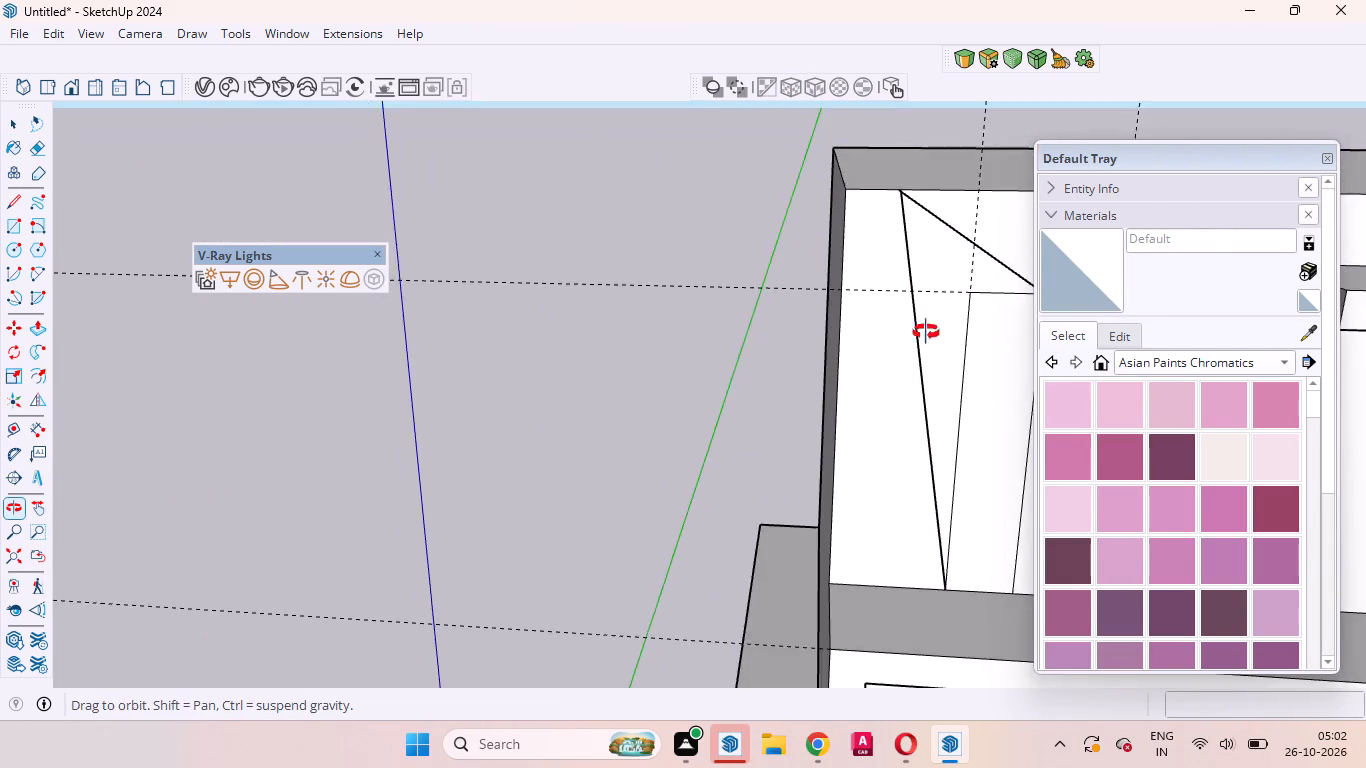
{"action": "middle_click_drag", "start_coordinate": [926, 332], "coordinate": [997, 477]}
{"action": "scroll", "coordinate": [884, 363], "scroll_direction": "down", "scroll_amount": 5}
{"action": "scroll", "coordinate": [987, 361], "scroll_direction": "up", "scroll_amount": 8}
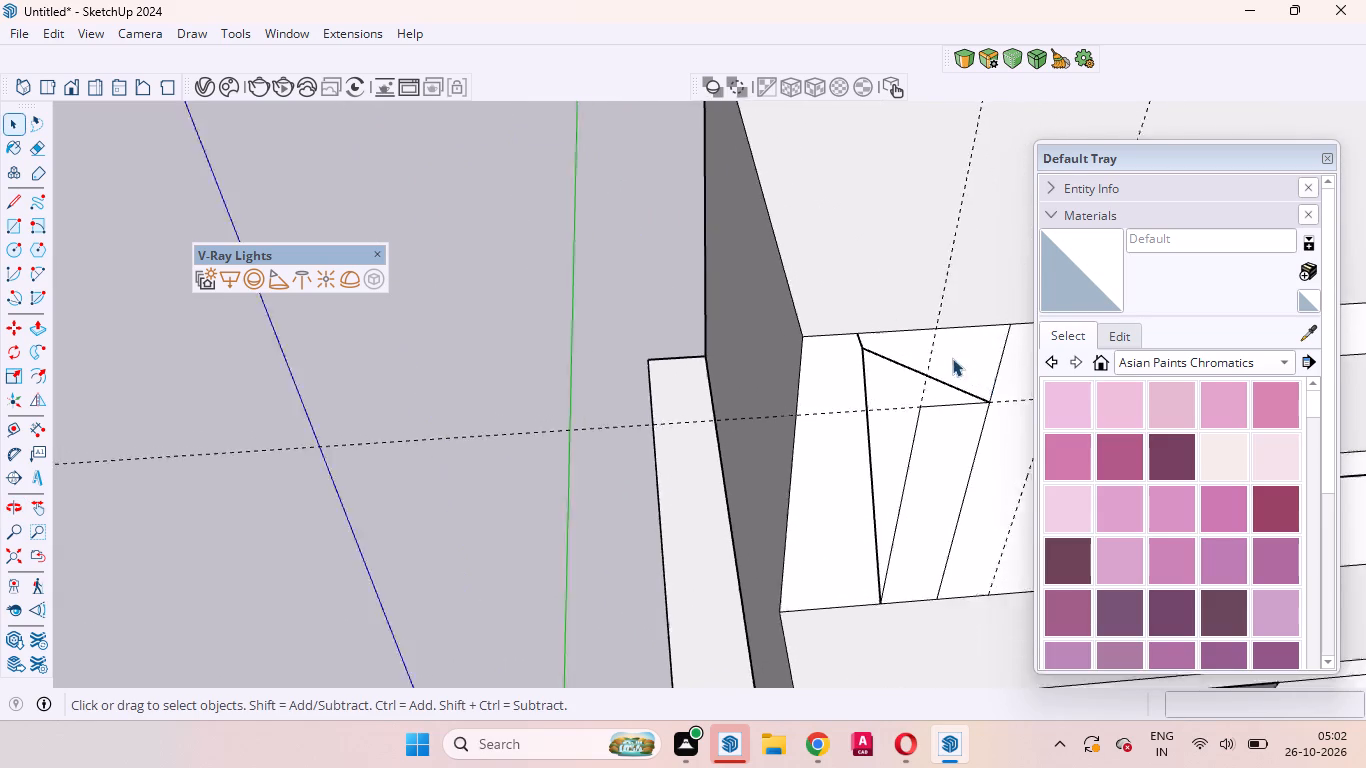
{"action": "scroll", "coordinate": [952, 358], "scroll_direction": "up", "scroll_amount": 2}
{"action": "scroll", "coordinate": [813, 373], "scroll_direction": "up", "scroll_amount": 5}
{"action": "middle_click_drag", "start_coordinate": [812, 357], "coordinate": [854, 255]}
{"action": "scroll", "coordinate": [837, 262], "scroll_direction": "down", "scroll_amount": 9}
{"action": "left_click", "coordinate": [796, 365]}
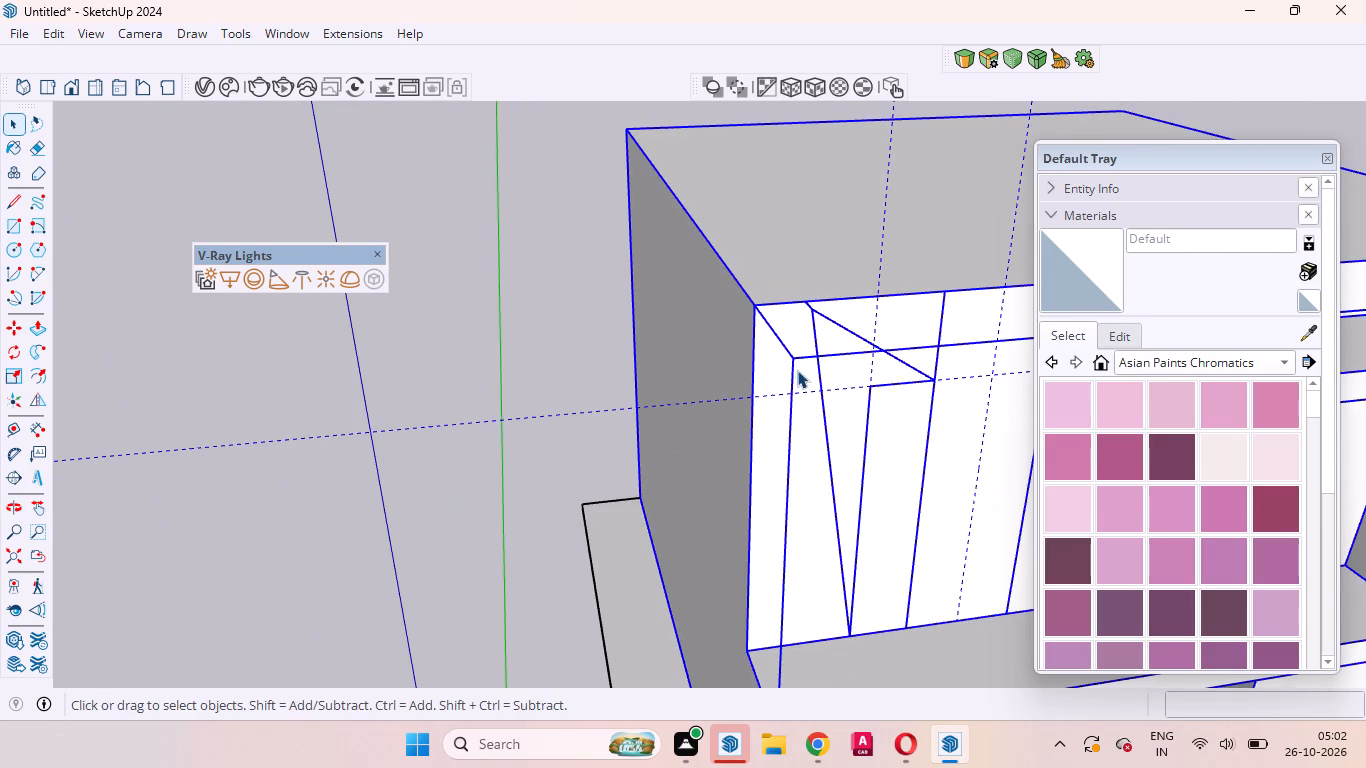
{"action": "middle_click_drag", "start_coordinate": [797, 370], "coordinate": [746, 323]}
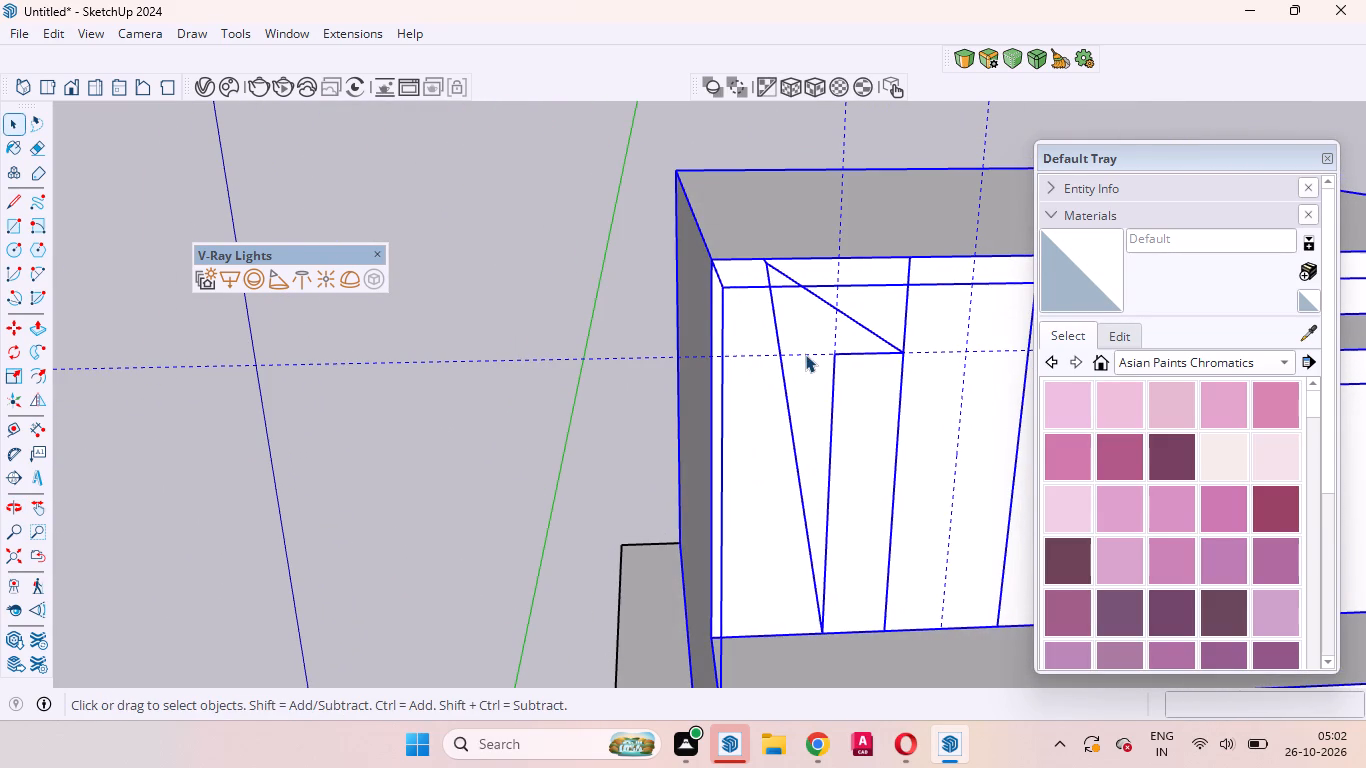
{"action": "scroll", "coordinate": [805, 354], "scroll_direction": "down", "scroll_amount": 3}
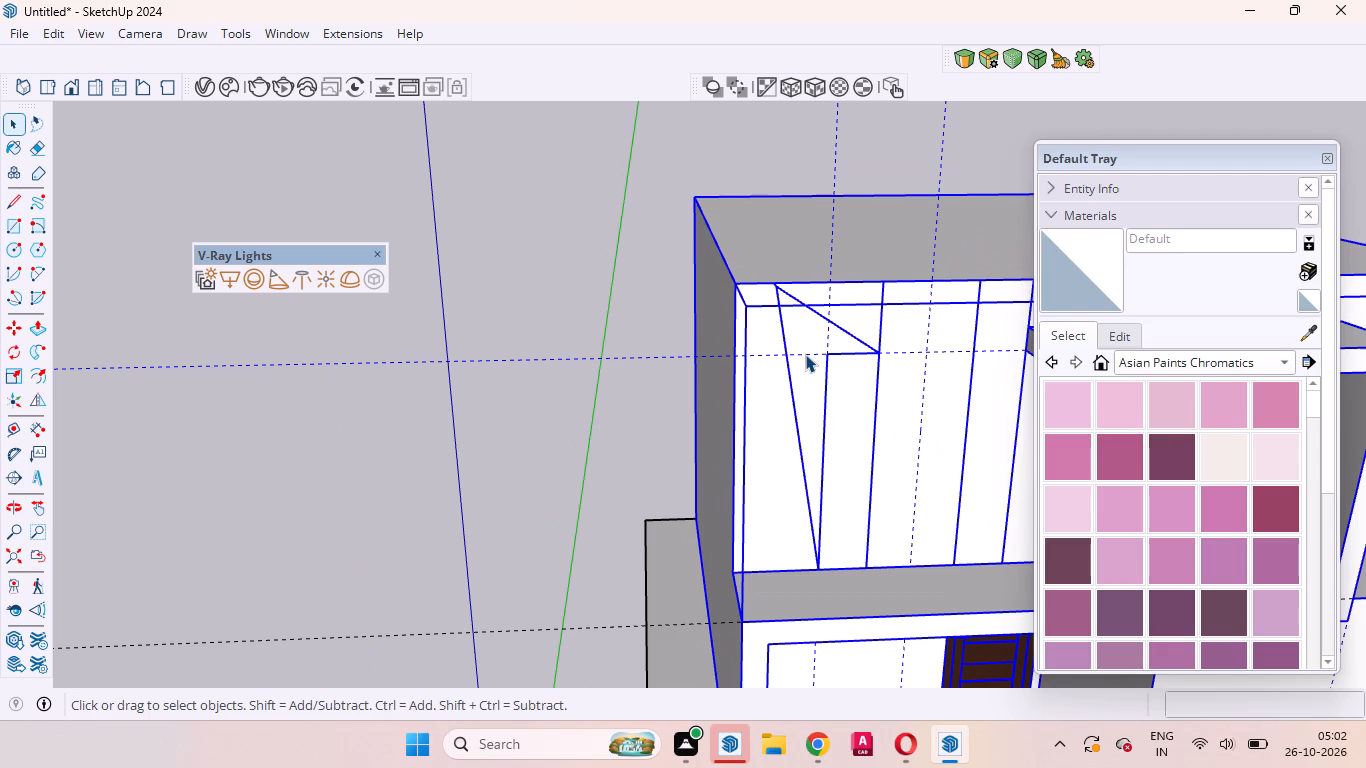
{"action": "scroll", "coordinate": [805, 354], "scroll_direction": "up", "scroll_amount": 3}
{"action": "left_click", "coordinate": [805, 354]}
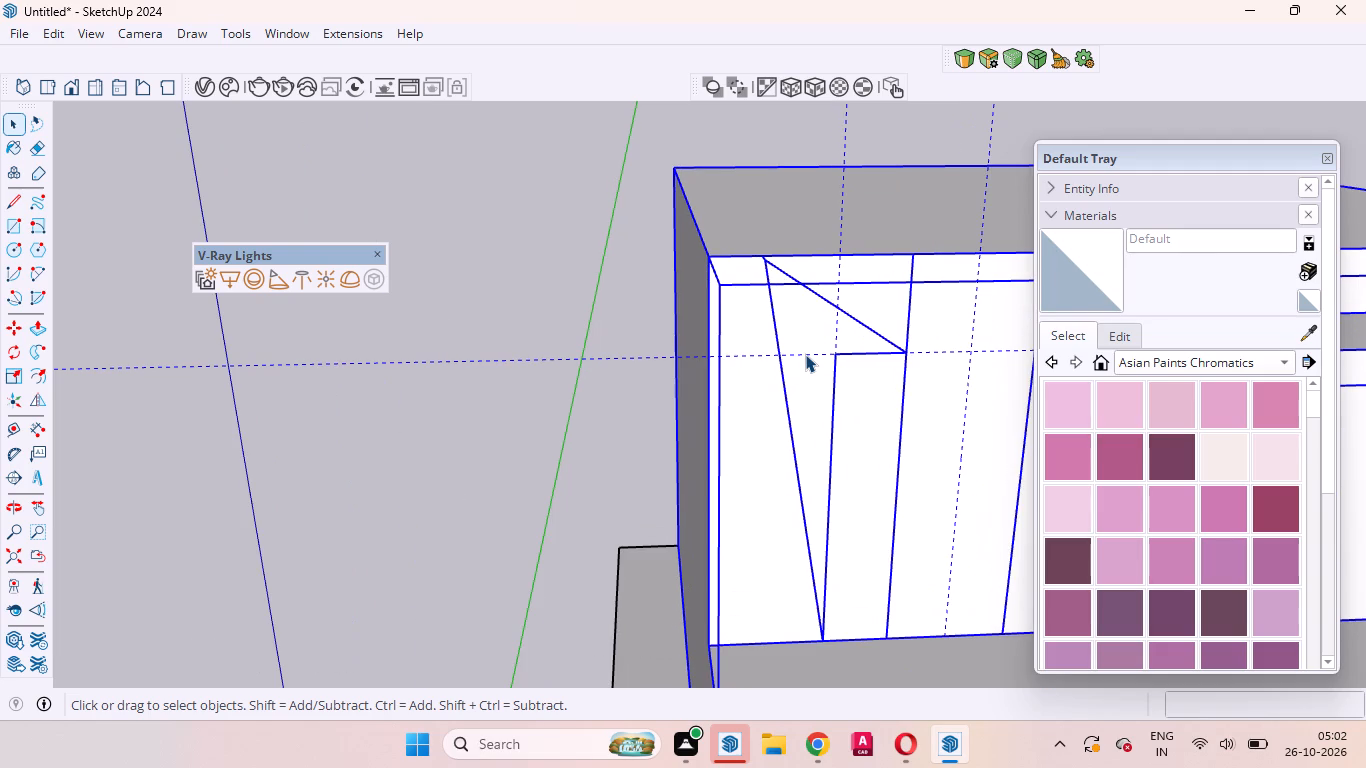
{"action": "left_click", "coordinate": [377, 464]}
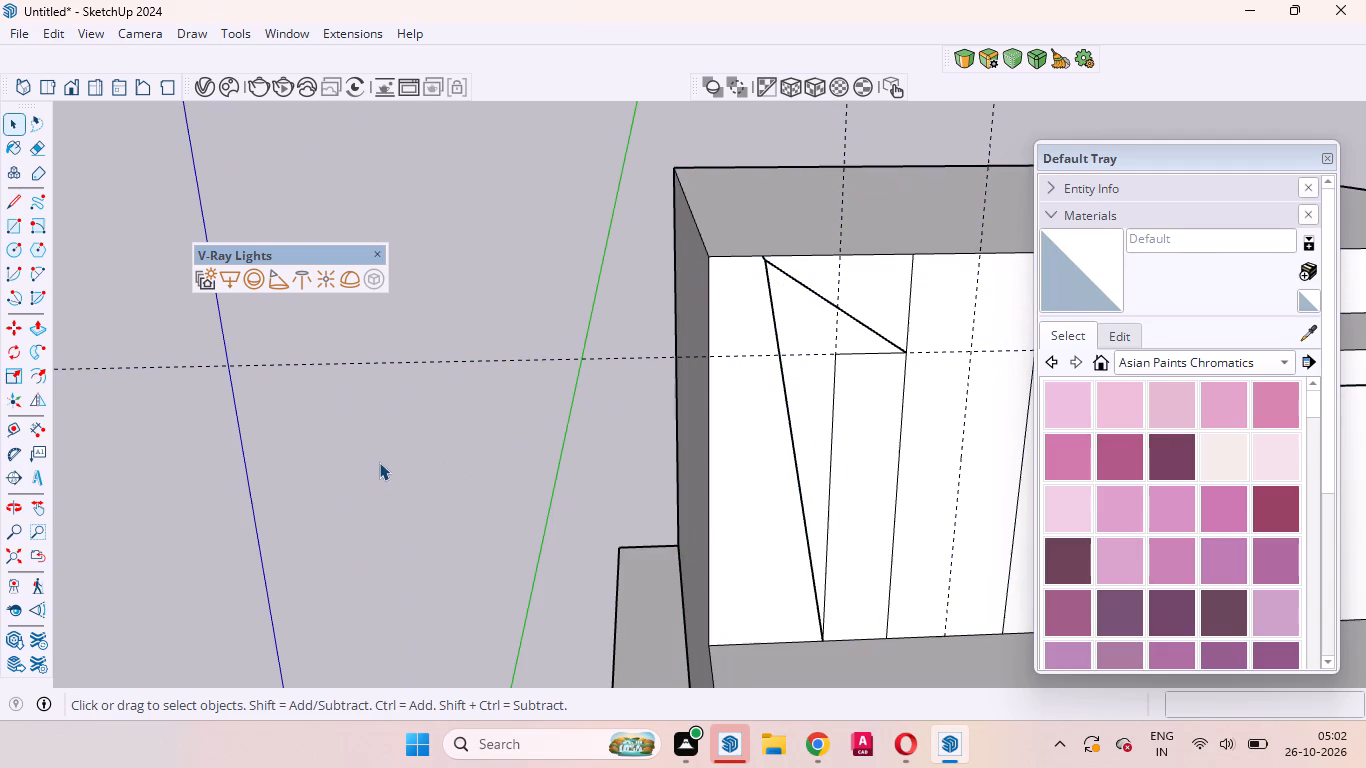
{"action": "double_click", "coordinate": [845, 353]}
{"action": "left_click", "coordinate": [845, 353]}
{"action": "scroll", "coordinate": [810, 361], "scroll_direction": "up", "scroll_amount": 5}
{"action": "middle_click_drag", "start_coordinate": [810, 361], "coordinate": [716, 388]}
{"action": "scroll", "coordinate": [716, 388], "scroll_direction": "up", "scroll_amount": 1}
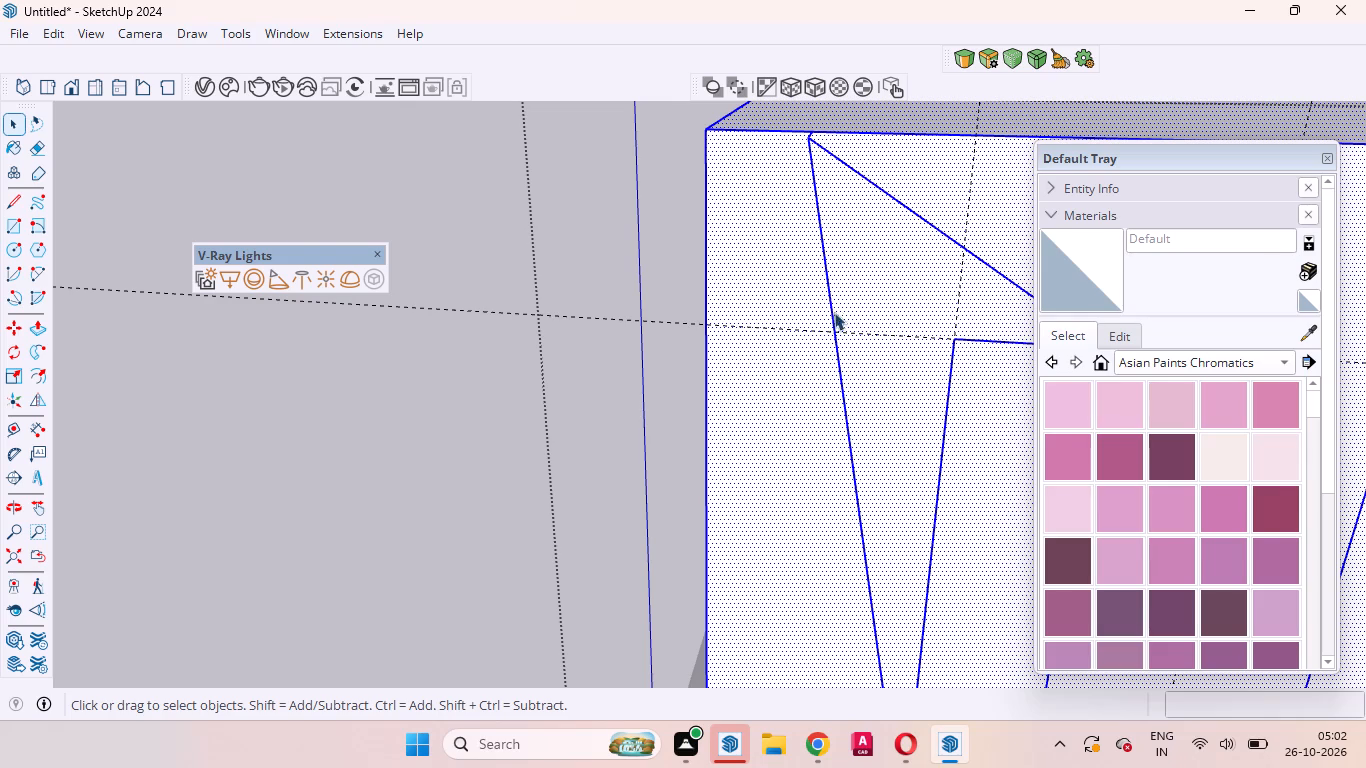
Delete the long sloping line running from the 8" line's outer end to the narrow strip's near bottom corner.
{"action": "left_click", "coordinate": [830, 323]}
{"action": "left_click", "coordinate": [830, 323]}
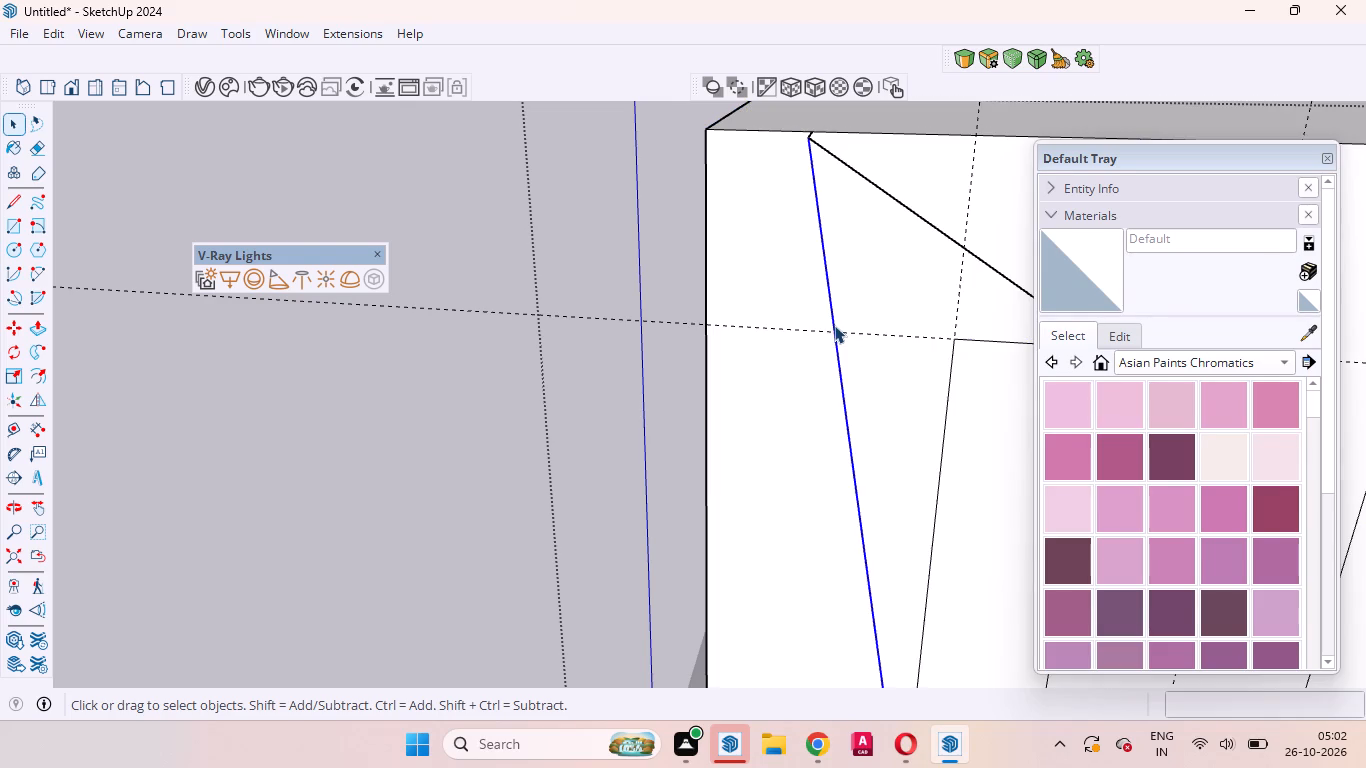
{"action": "key", "text": "Delete"}
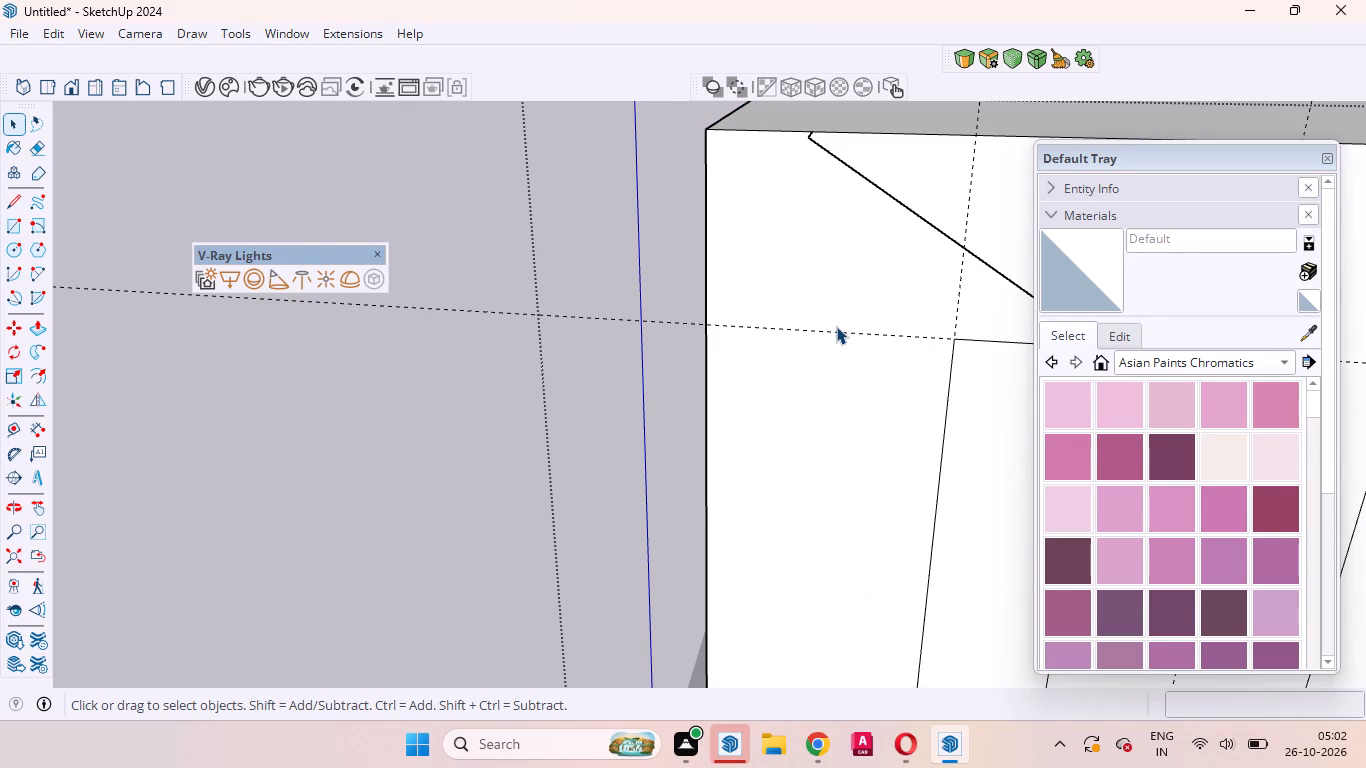
Delete the remaining sloping line from the 8" line's outer end to the narrow strip's far top corner.
{"action": "left_click", "coordinate": [836, 326]}
{"action": "scroll", "coordinate": [803, 302], "scroll_direction": "down", "scroll_amount": 5}
{"action": "middle_click_drag", "start_coordinate": [847, 280], "coordinate": [730, 159]}
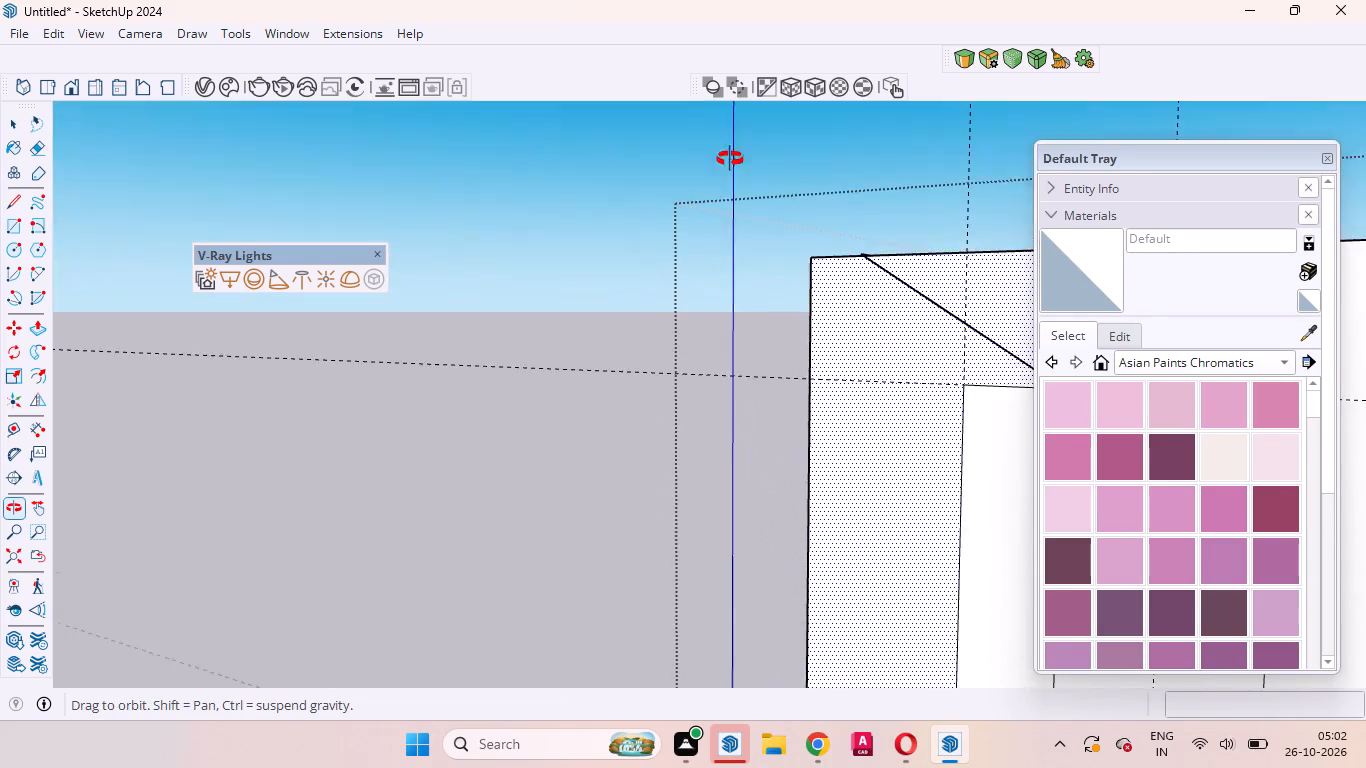
{"action": "middle_click_drag", "start_coordinate": [730, 159], "coordinate": [910, 317]}
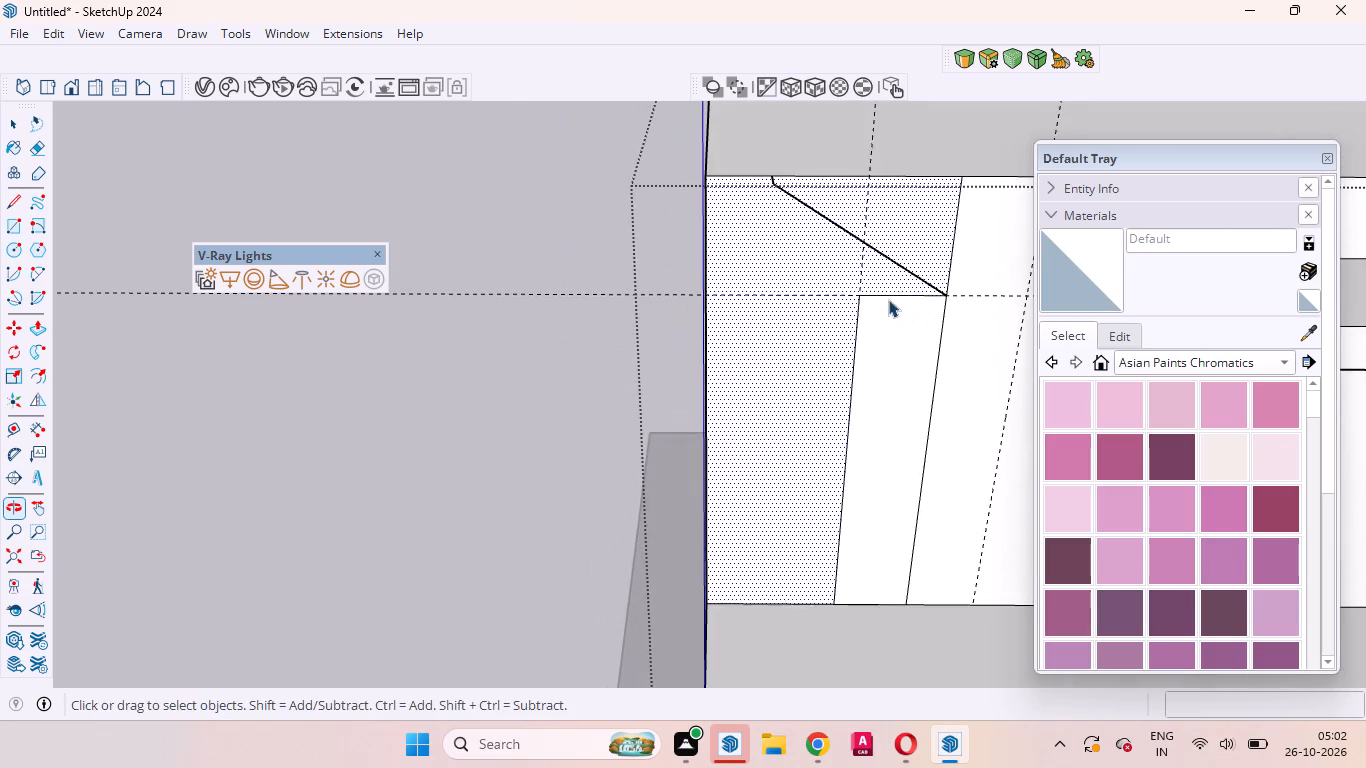
{"action": "scroll", "coordinate": [746, 295], "scroll_direction": "down", "scroll_amount": 3}
{"action": "scroll", "coordinate": [787, 347], "scroll_direction": "up", "scroll_amount": 1}
{"action": "middle_click_drag", "start_coordinate": [789, 346], "coordinate": [963, 205]}
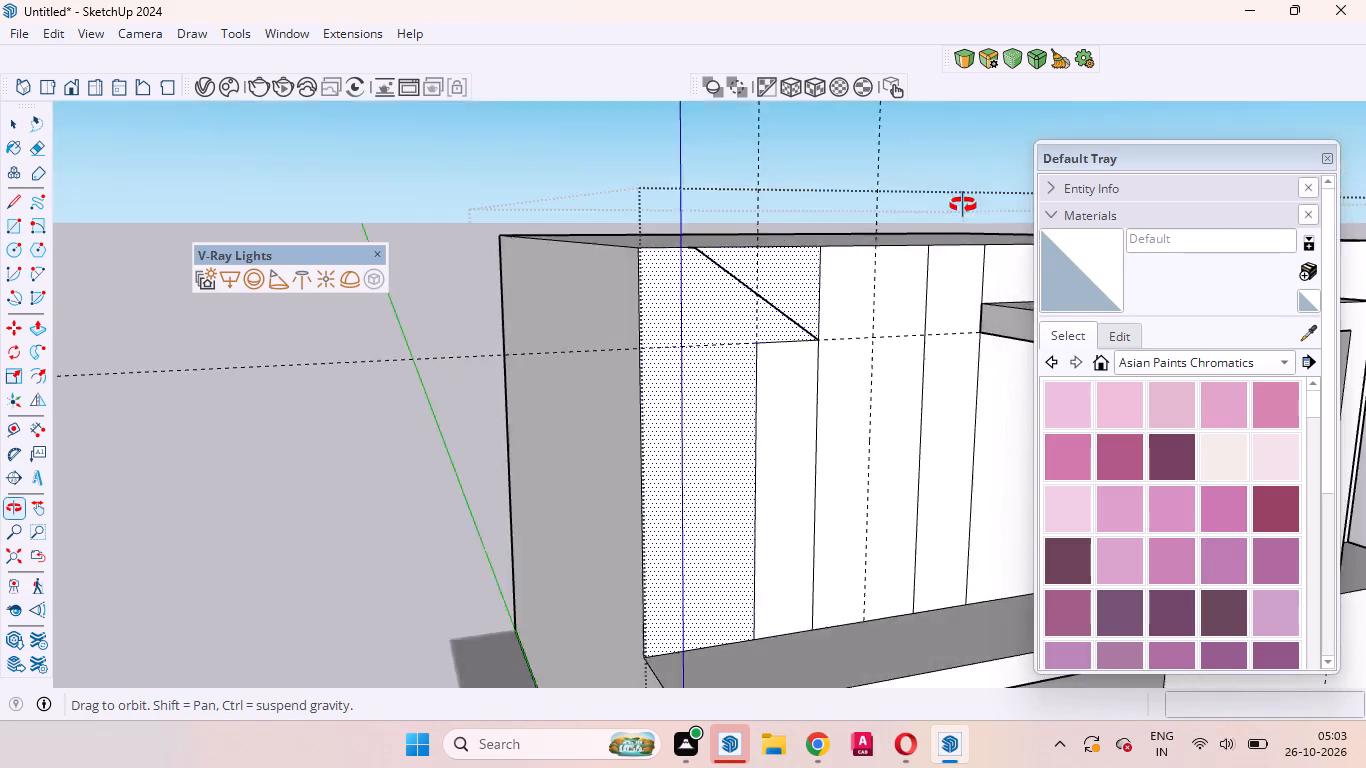
{"action": "middle_click_drag", "start_coordinate": [963, 205], "coordinate": [751, 328]}
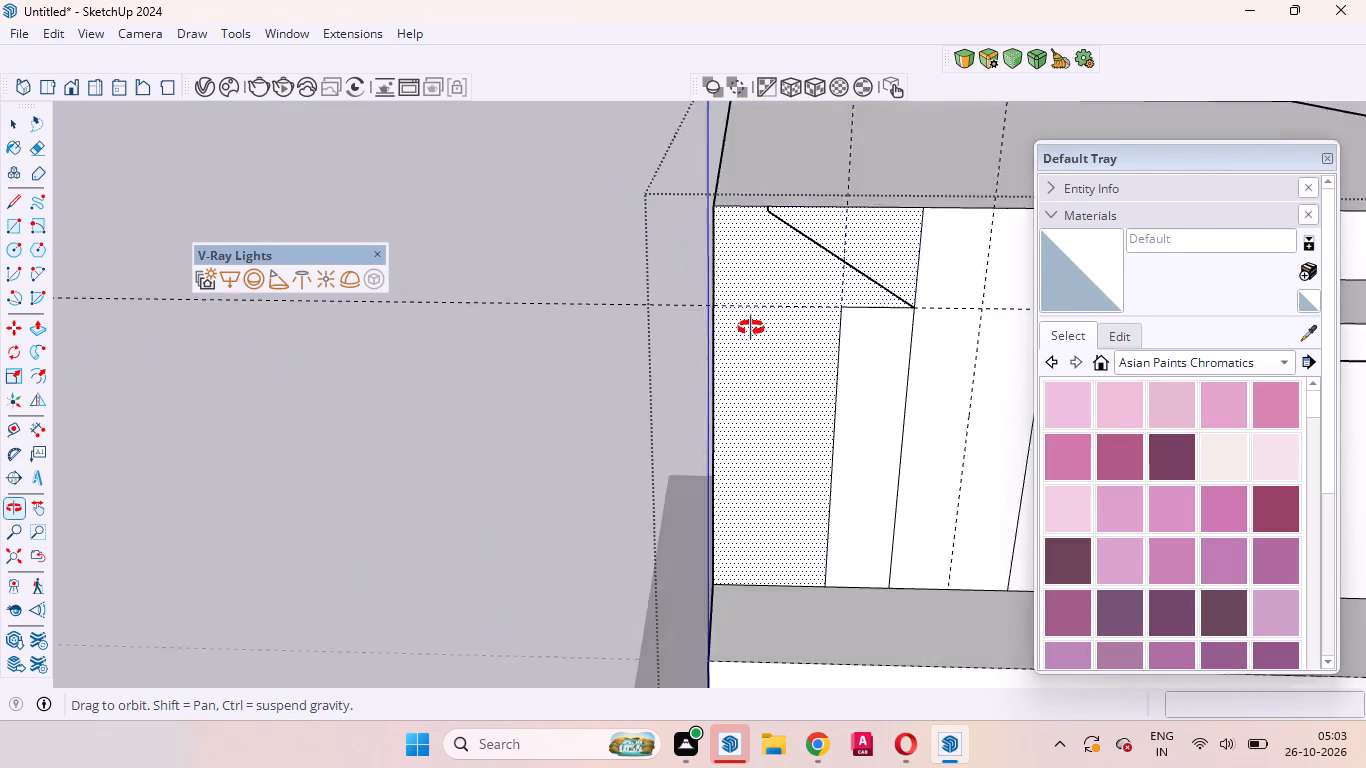
{"action": "middle_click_drag", "start_coordinate": [751, 328], "coordinate": [570, 307]}
{"action": "scroll", "coordinate": [827, 284], "scroll_direction": "down", "scroll_amount": 5}
{"action": "scroll", "coordinate": [875, 309], "scroll_direction": "up", "scroll_amount": 5}
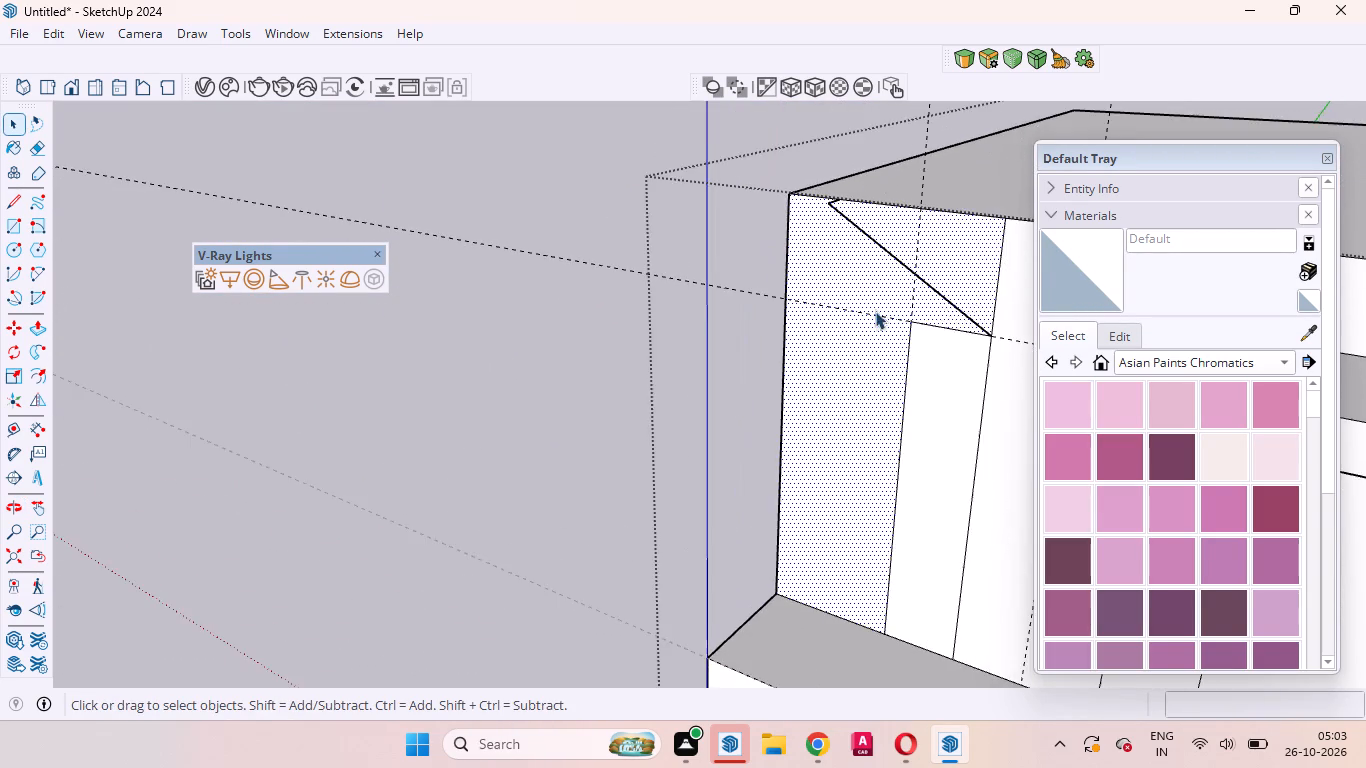
{"action": "scroll", "coordinate": [876, 313], "scroll_direction": "up", "scroll_amount": 1}
{"action": "middle_click_drag", "start_coordinate": [876, 313], "coordinate": [674, 421]}
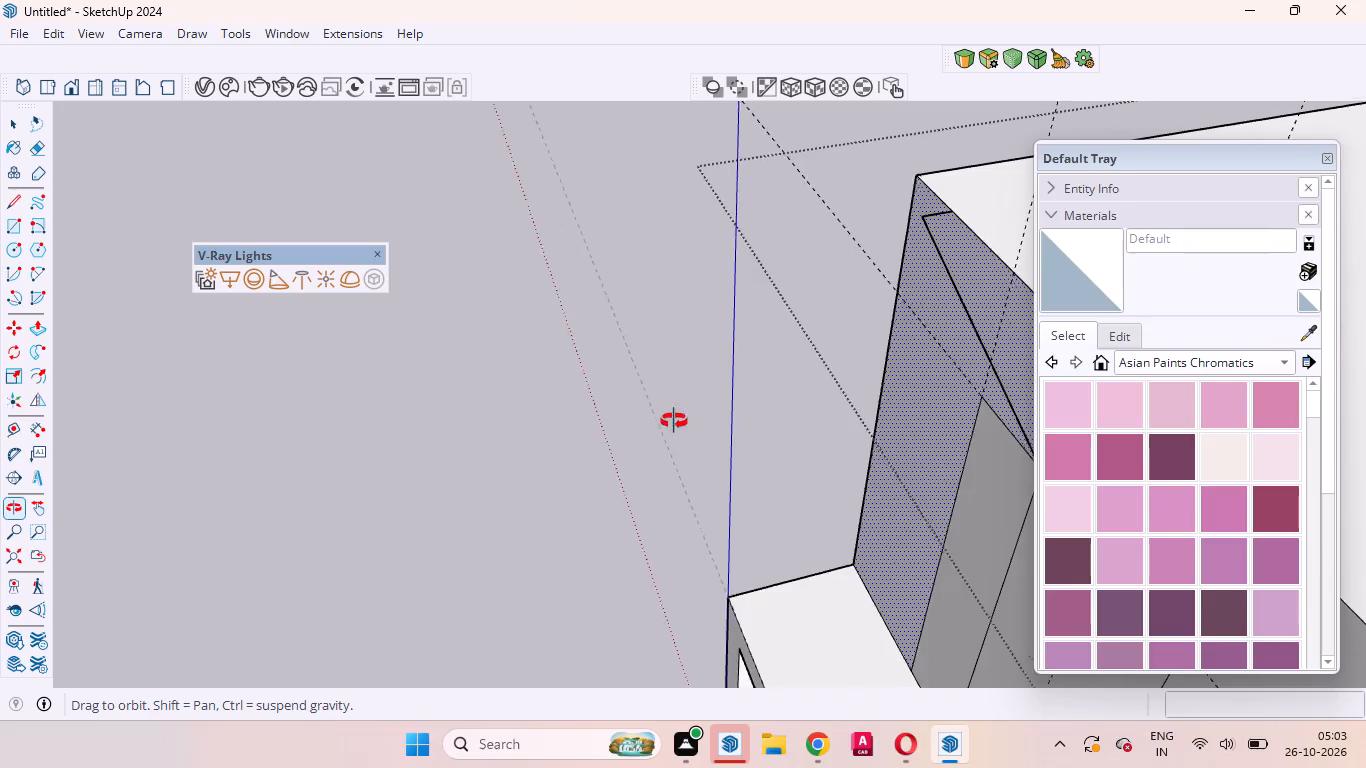
{"action": "middle_click_drag", "start_coordinate": [674, 421], "coordinate": [964, 320]}
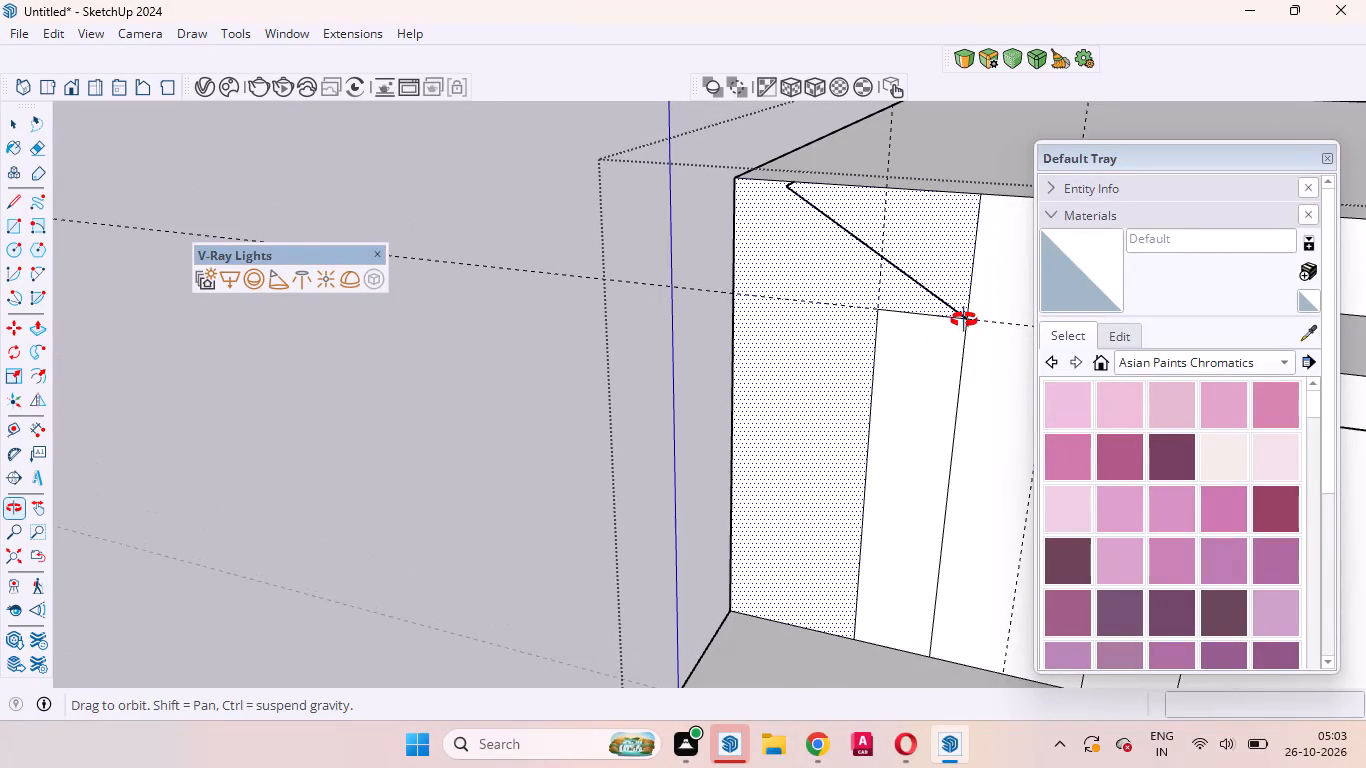
{"action": "middle_click_drag", "start_coordinate": [964, 320], "coordinate": [966, 317]}
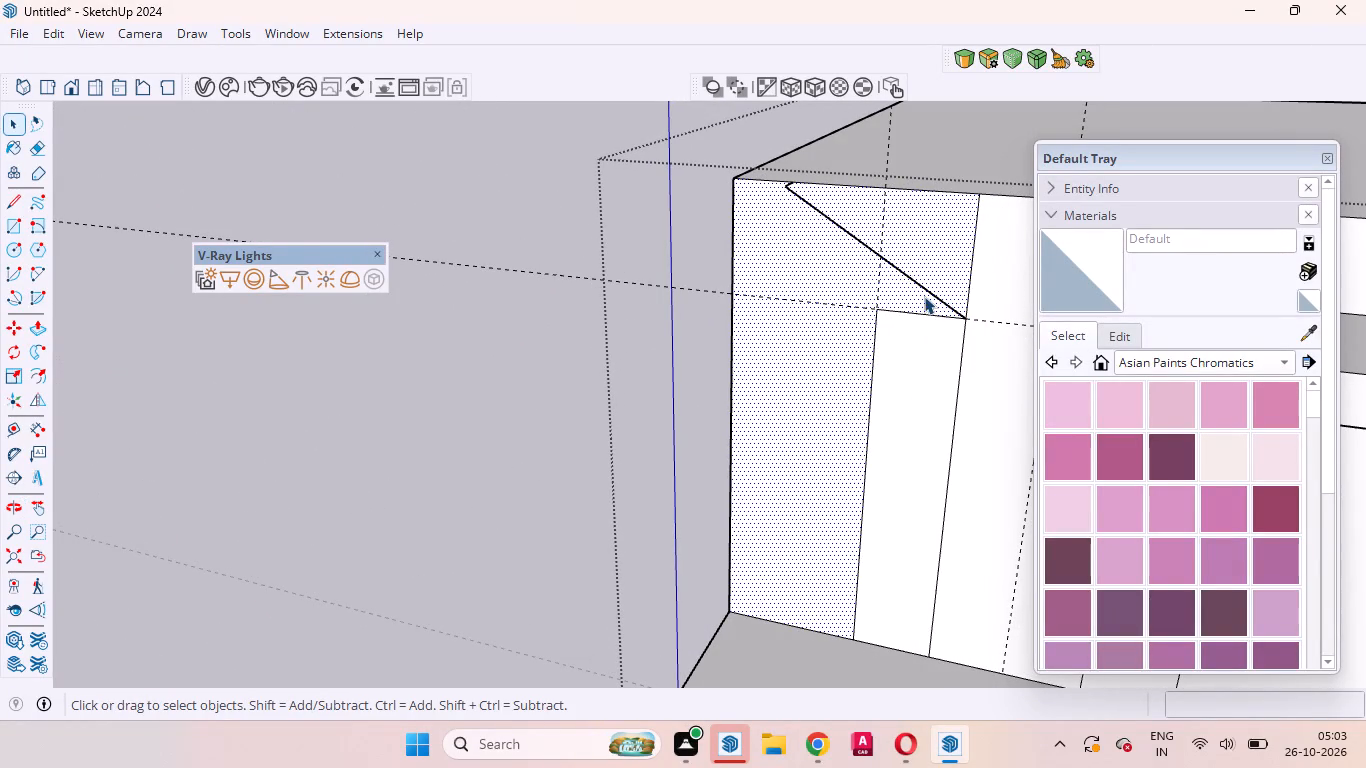
{"action": "left_click", "coordinate": [915, 281]}
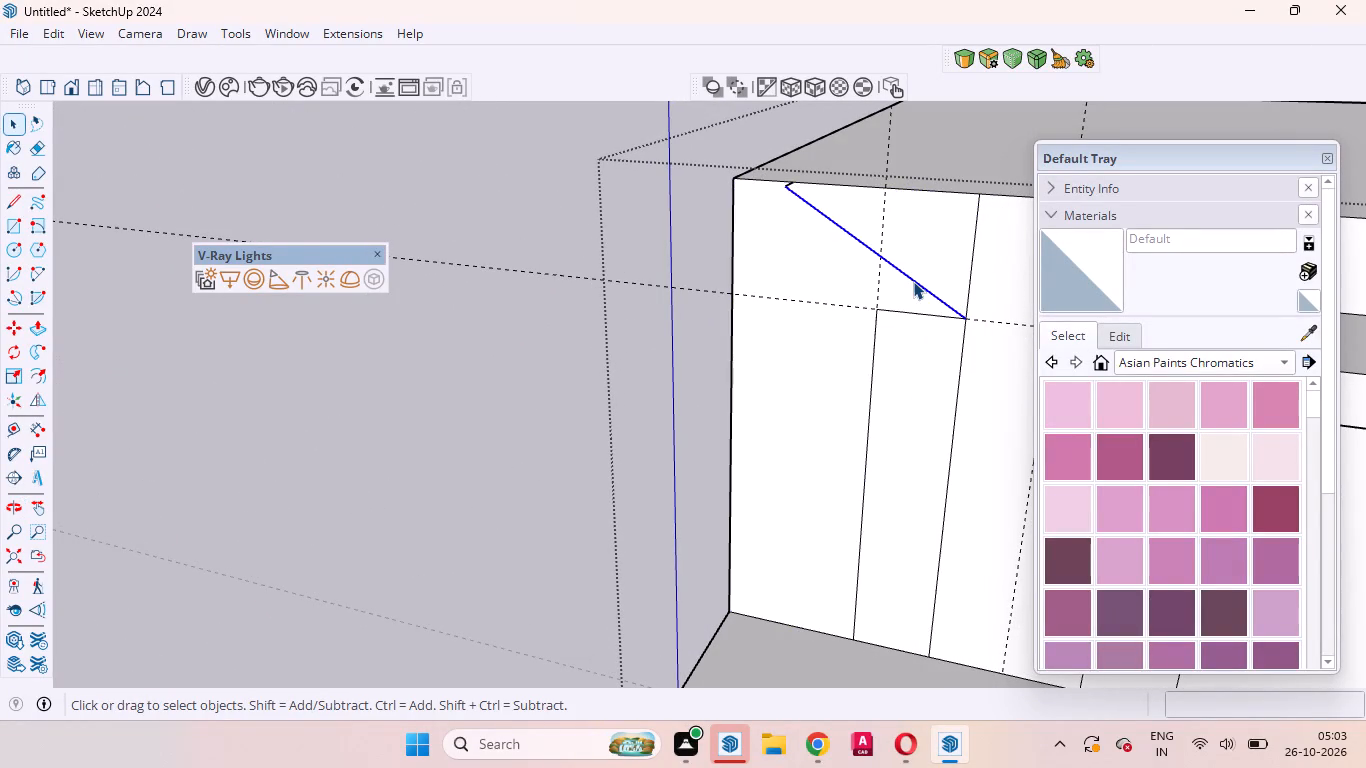
{"action": "key", "text": "Delete"}
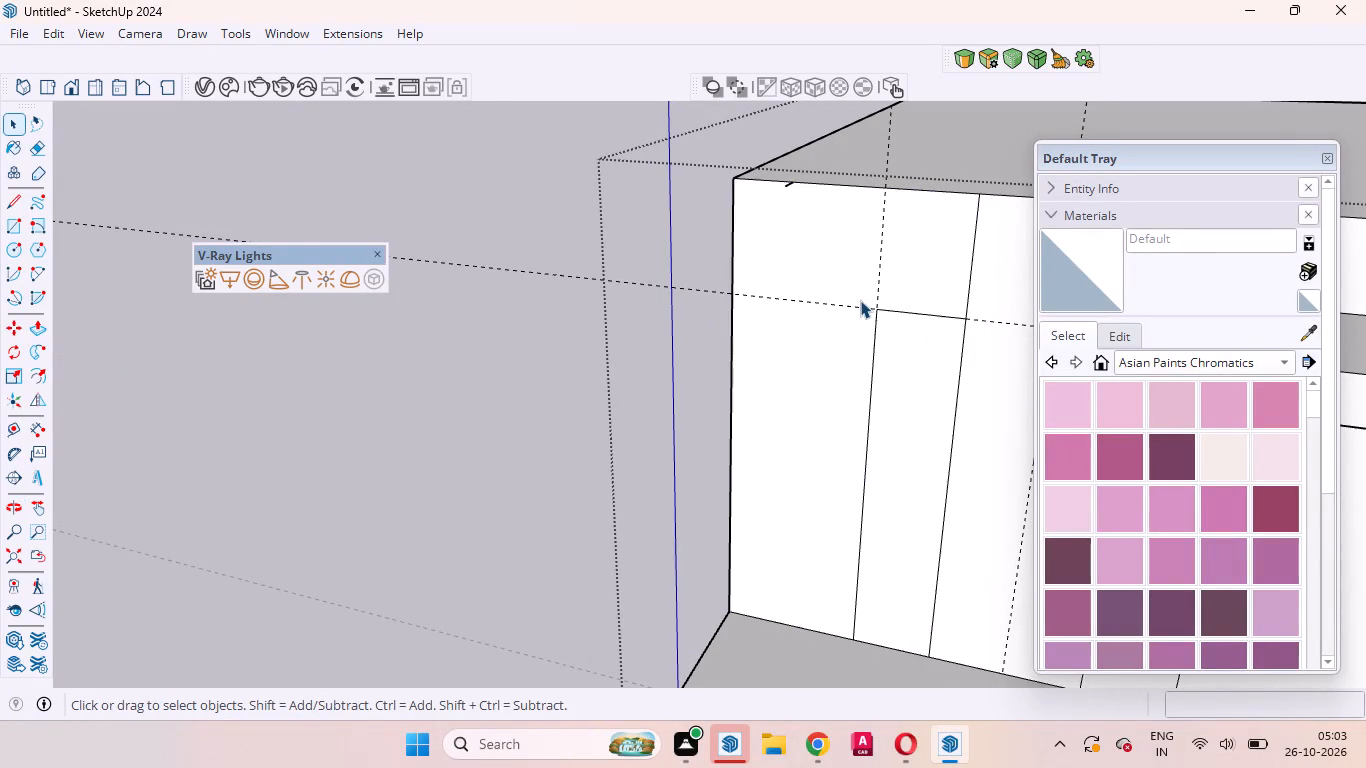
Draw a line about 3' 10" long from the narrow strip's near top corner to the 8" line's outer end.
{"action": "key", "text": "l"}
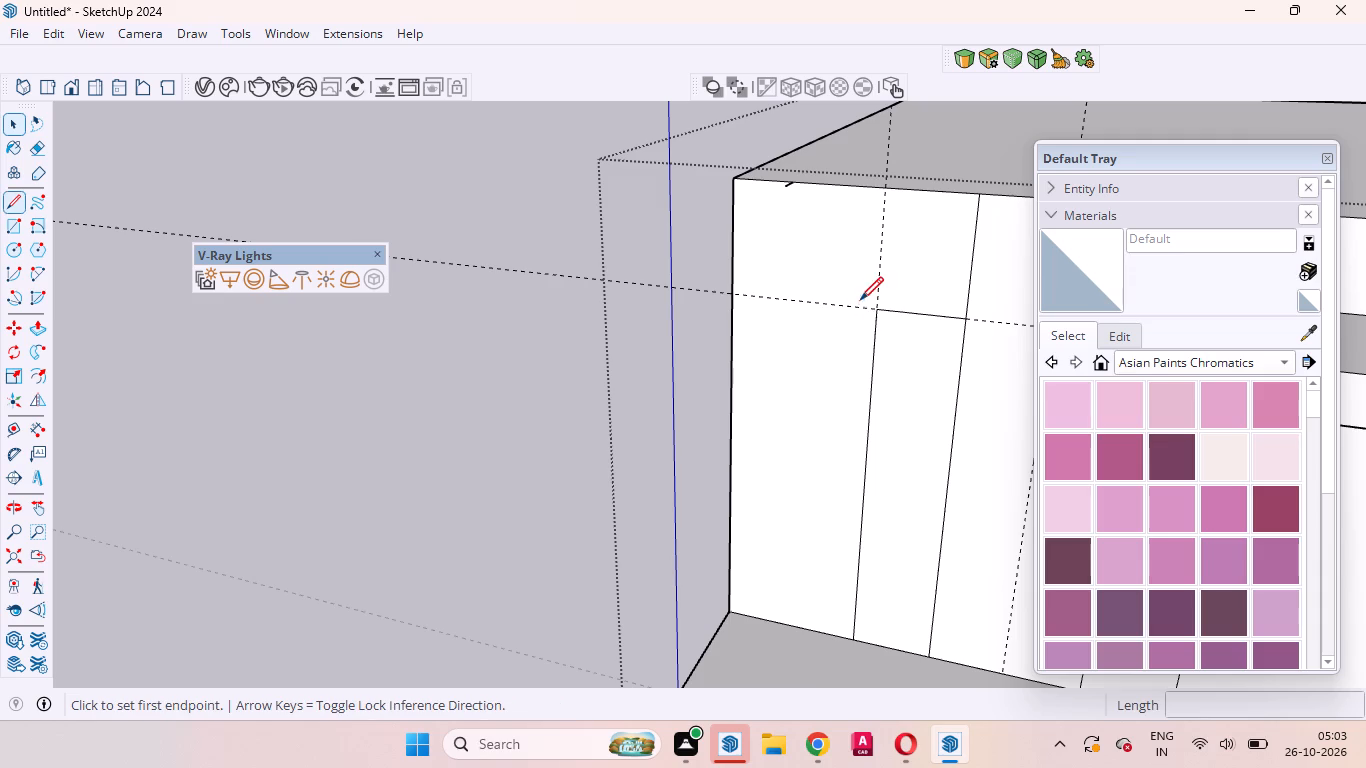
{"action": "left_click", "coordinate": [881, 312]}
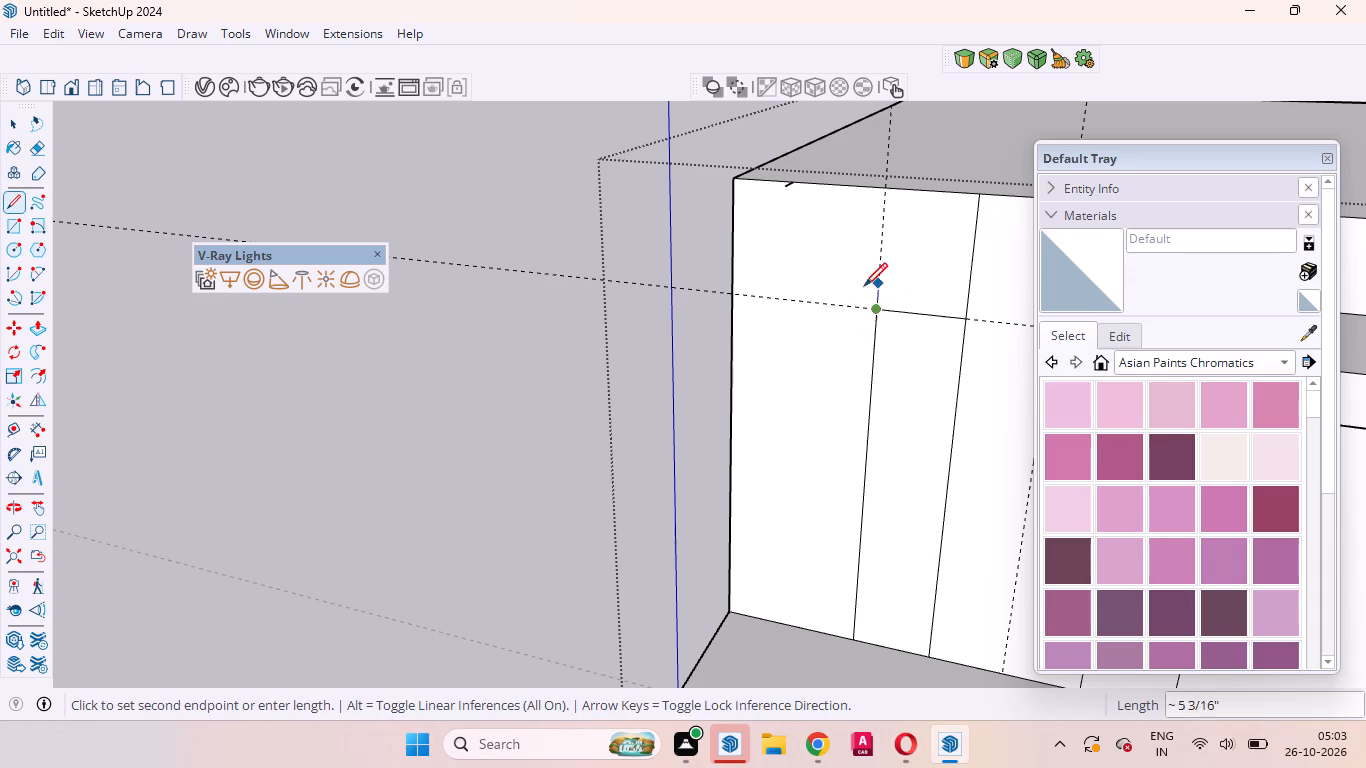
{"action": "left_click", "coordinate": [781, 188]}
{"action": "key", "text": "space"}
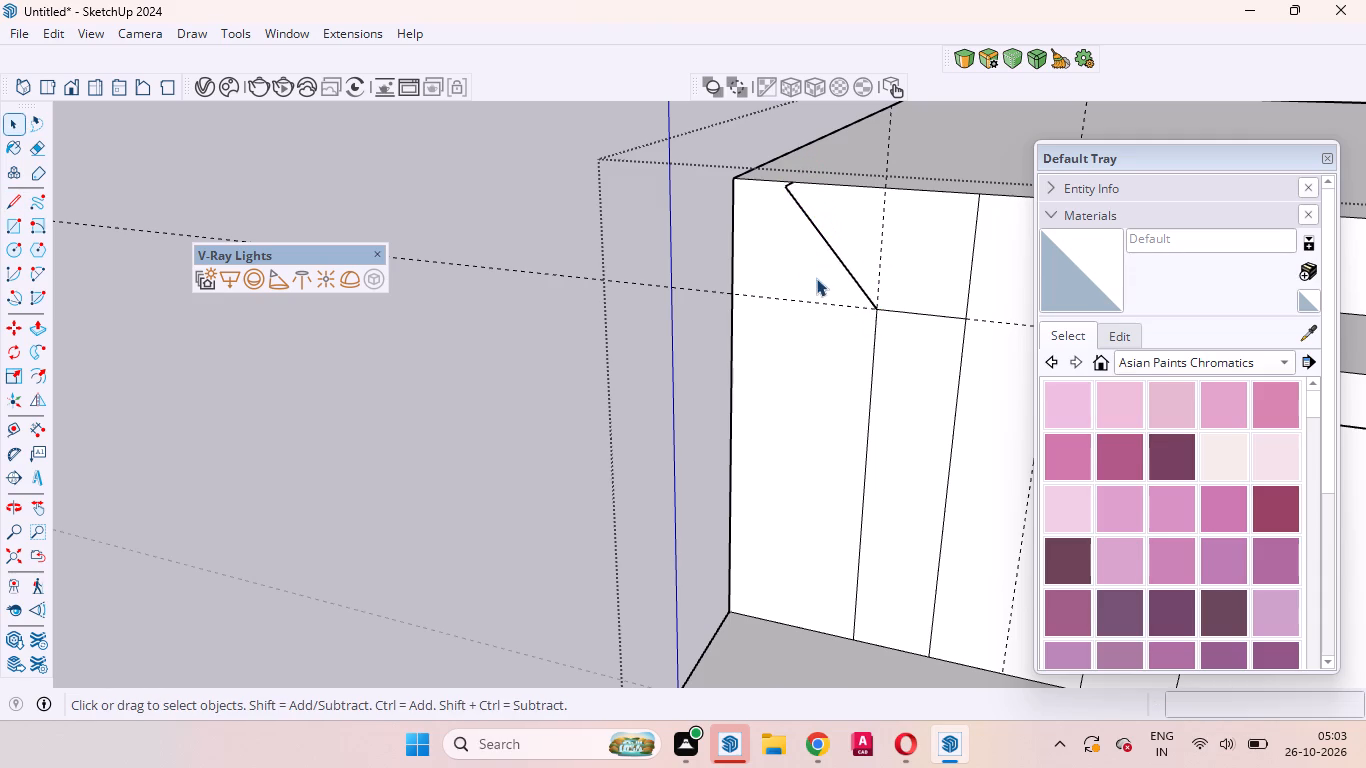
Draw a line about 3' 9" long from the 8" line's inner end on the roof edge to the strip's near top corner.
{"action": "scroll", "coordinate": [836, 254], "scroll_direction": "down", "scroll_amount": 5}
{"action": "middle_click_drag", "start_coordinate": [844, 366], "coordinate": [902, 302]}
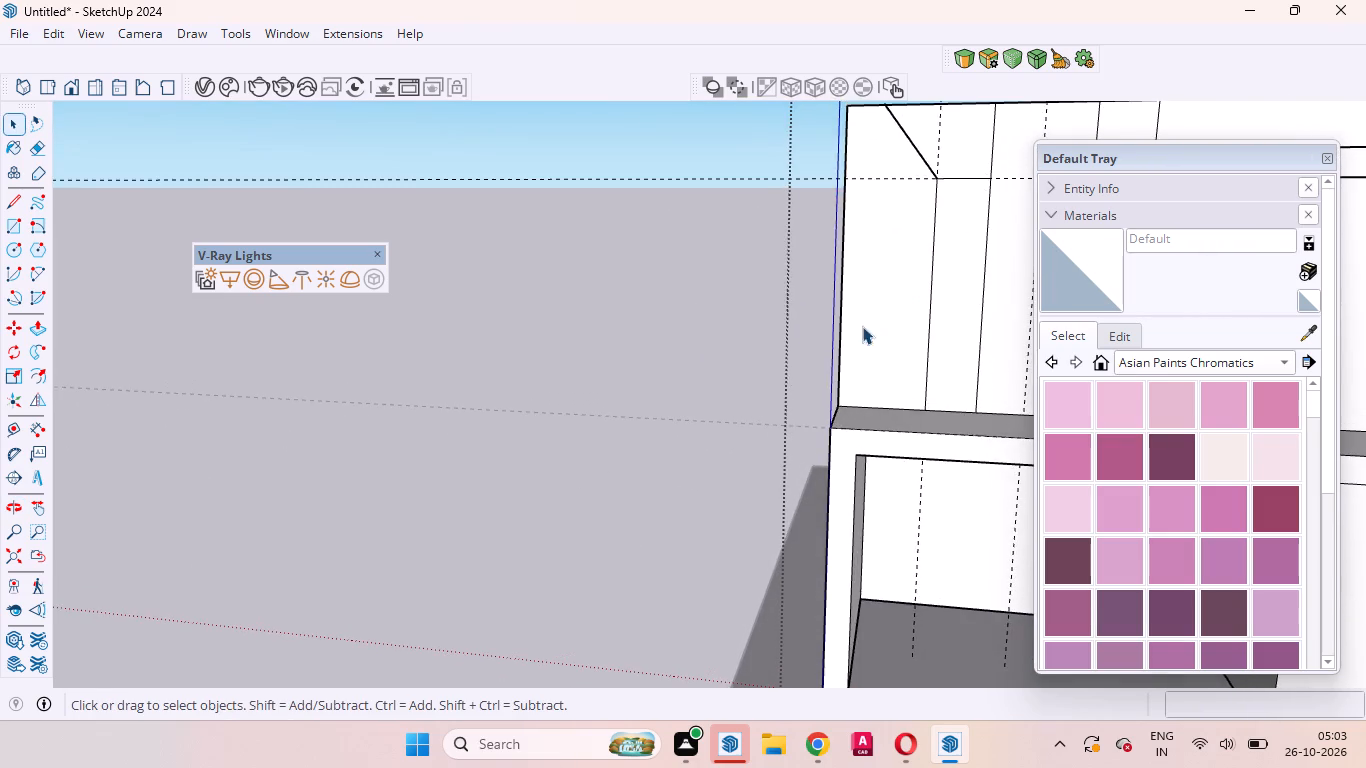
{"action": "scroll", "coordinate": [808, 375], "scroll_direction": "down", "scroll_amount": 4}
{"action": "scroll", "coordinate": [891, 256], "scroll_direction": "up", "scroll_amount": 9}
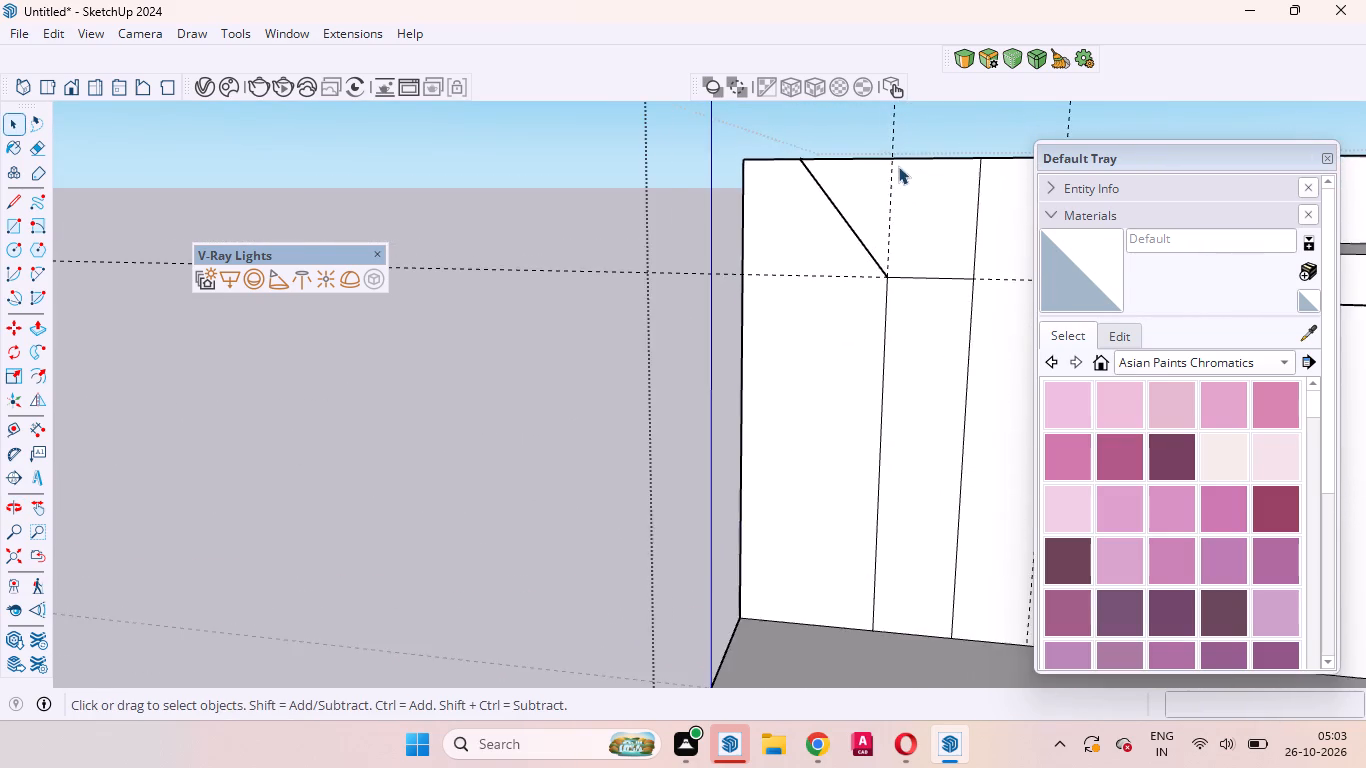
{"action": "scroll", "coordinate": [878, 180], "scroll_direction": "up", "scroll_amount": 1}
{"action": "middle_click_drag", "start_coordinate": [886, 196], "coordinate": [873, 347]}
{"action": "scroll", "coordinate": [839, 380], "scroll_direction": "down", "scroll_amount": 6}
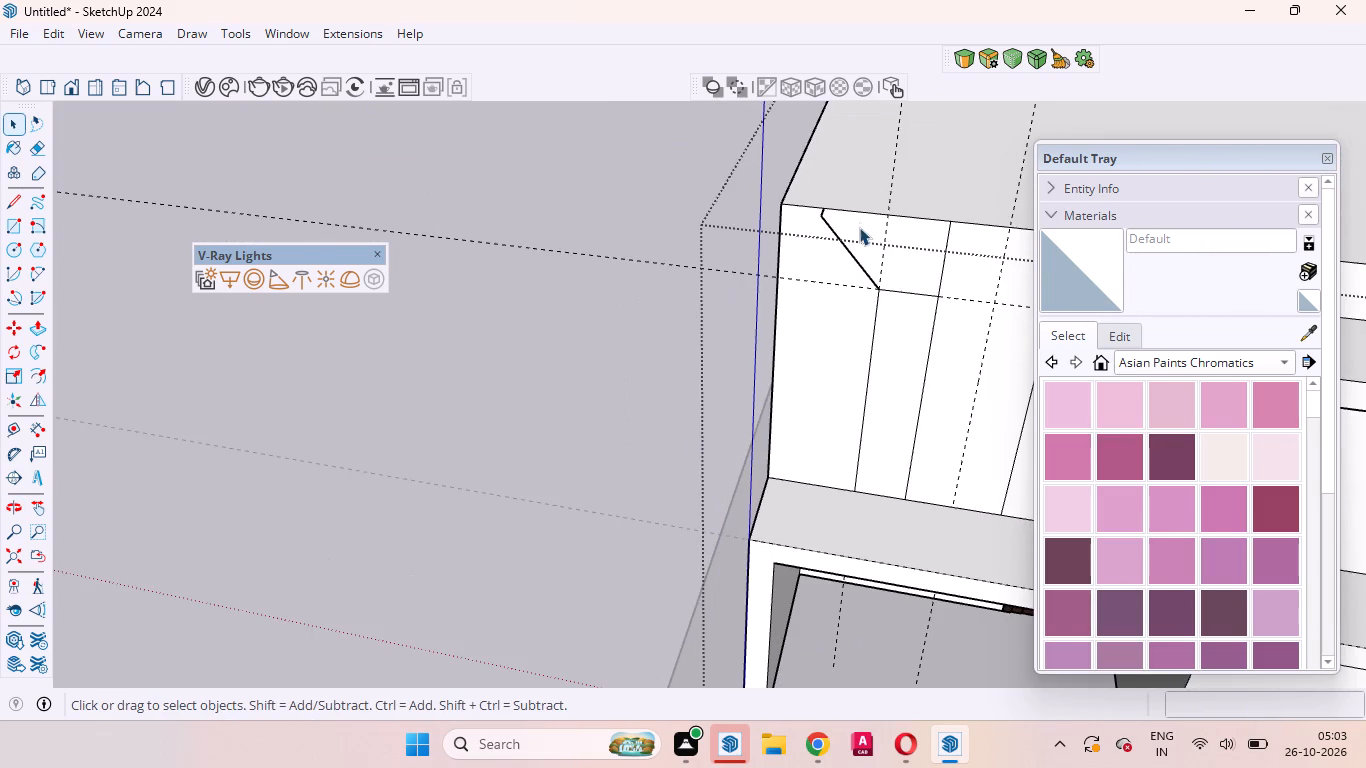
{"action": "scroll", "coordinate": [859, 222], "scroll_direction": "up", "scroll_amount": 9}
{"action": "left_click", "coordinate": [900, 271]}
{"action": "scroll", "coordinate": [774, 309], "scroll_direction": "down", "scroll_amount": 5}
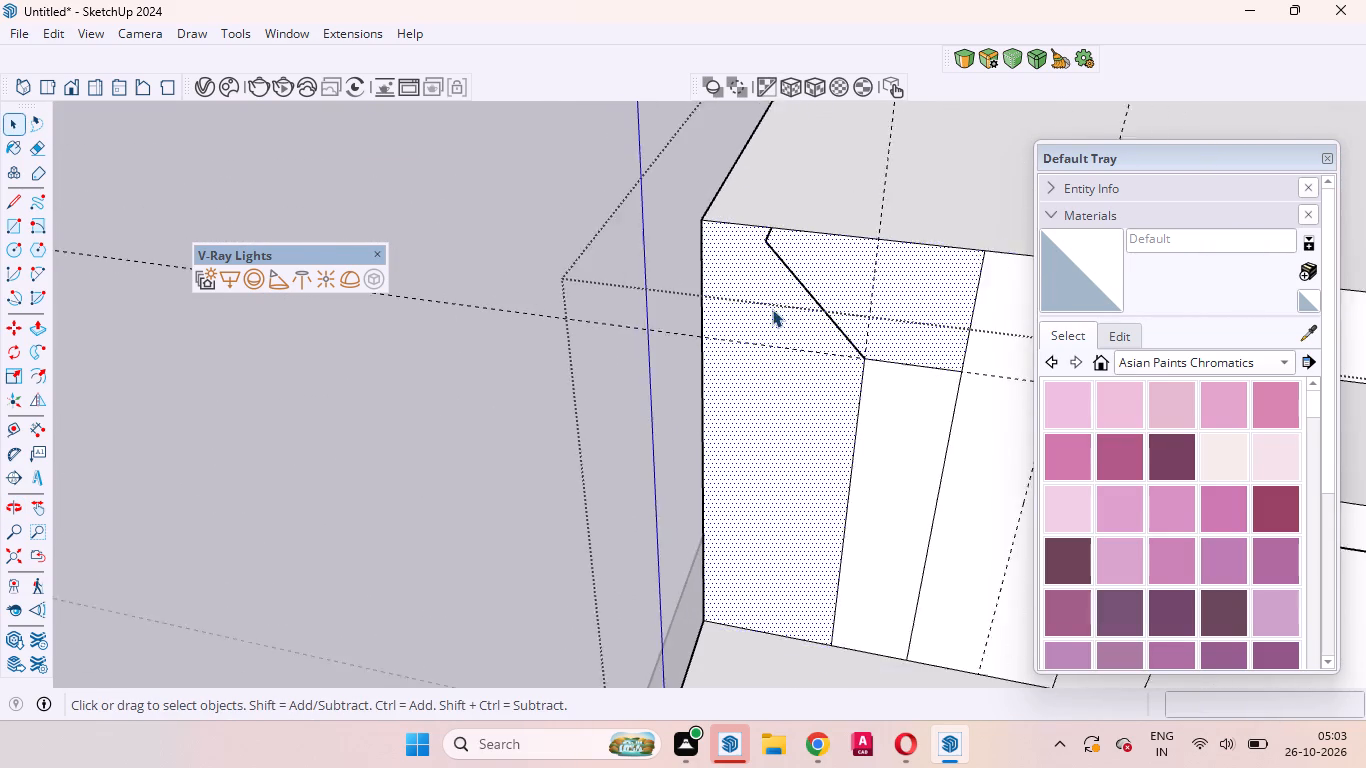
{"action": "middle_click_drag", "start_coordinate": [809, 301], "coordinate": [685, 303]}
{"action": "scroll", "coordinate": [742, 303], "scroll_direction": "down", "scroll_amount": 4}
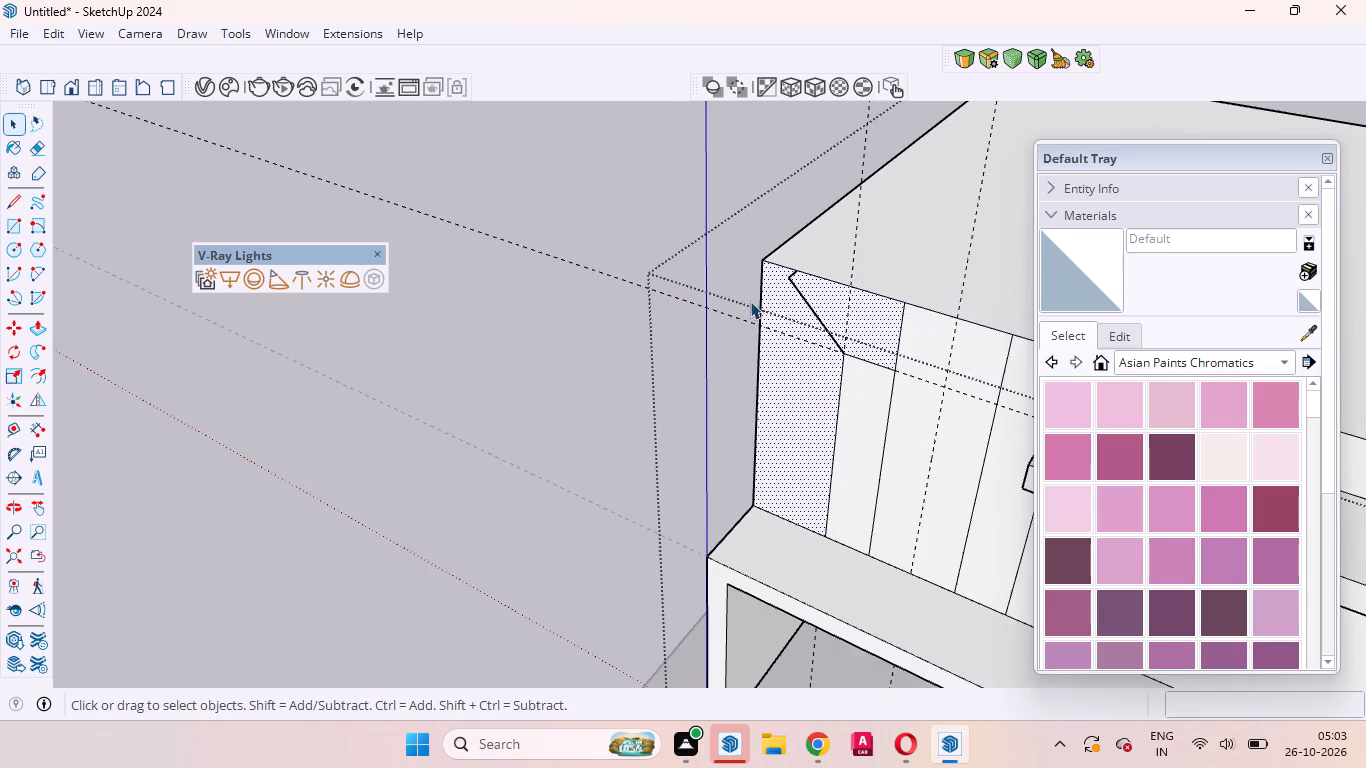
{"action": "scroll", "coordinate": [892, 282], "scroll_direction": "up", "scroll_amount": 8}
{"action": "middle_click_drag", "start_coordinate": [786, 290], "coordinate": [721, 274]}
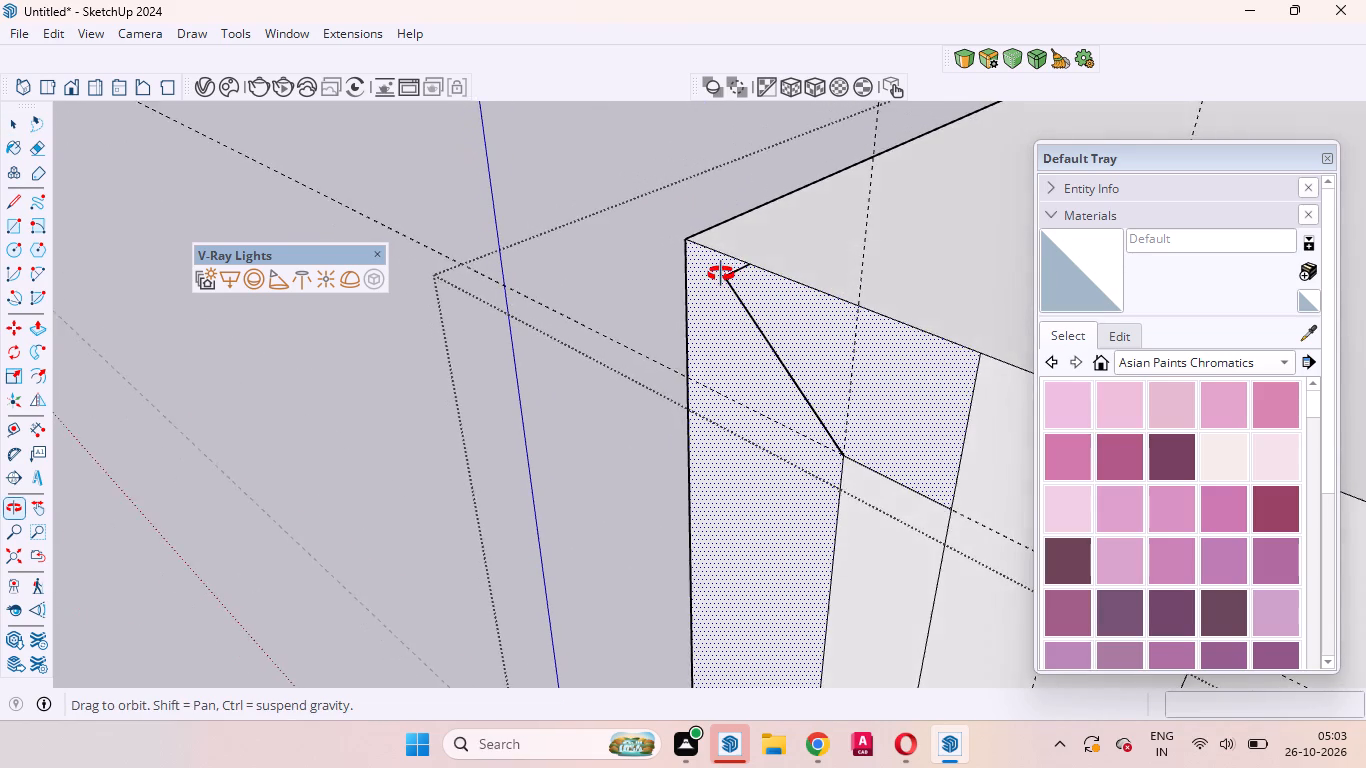
{"action": "middle_click_drag", "start_coordinate": [721, 274], "coordinate": [697, 278]}
{"action": "scroll", "coordinate": [699, 278], "scroll_direction": "up", "scroll_amount": 4}
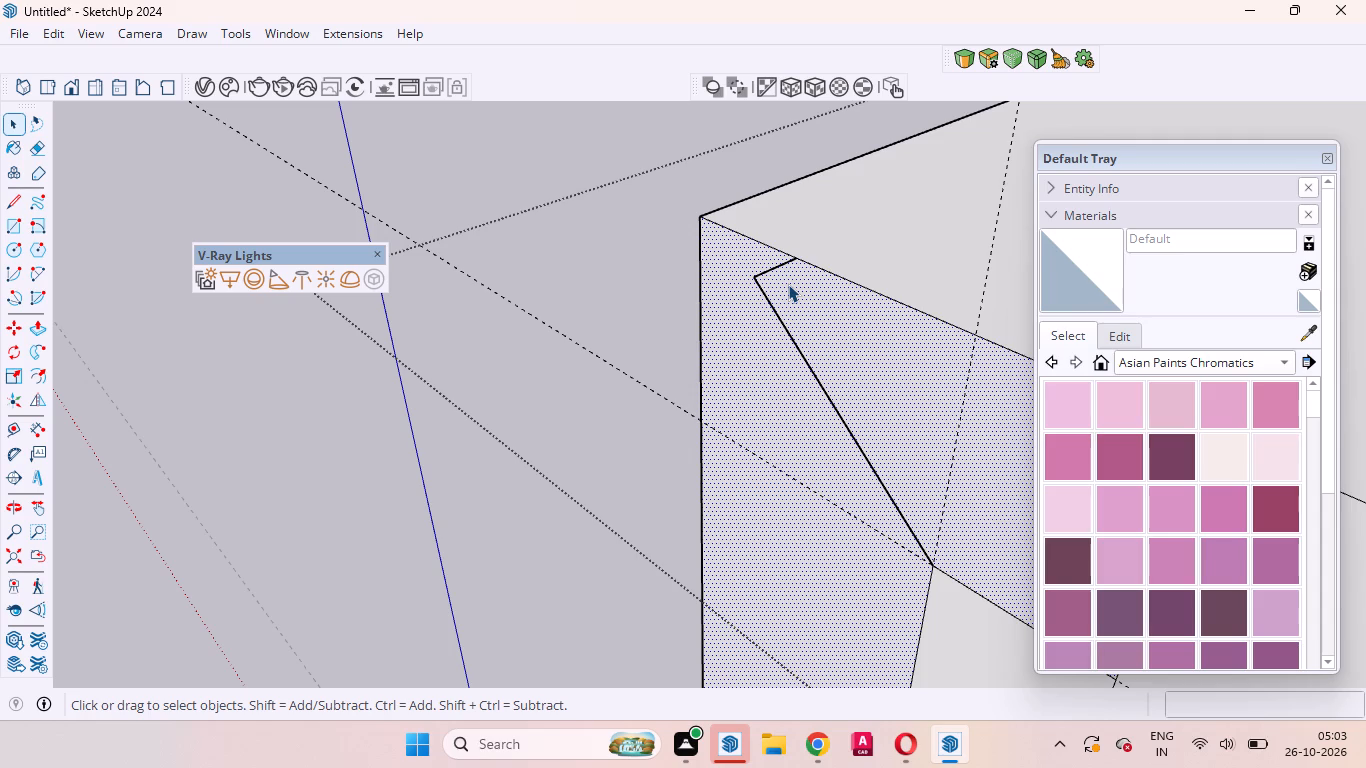
{"action": "key", "text": "l"}
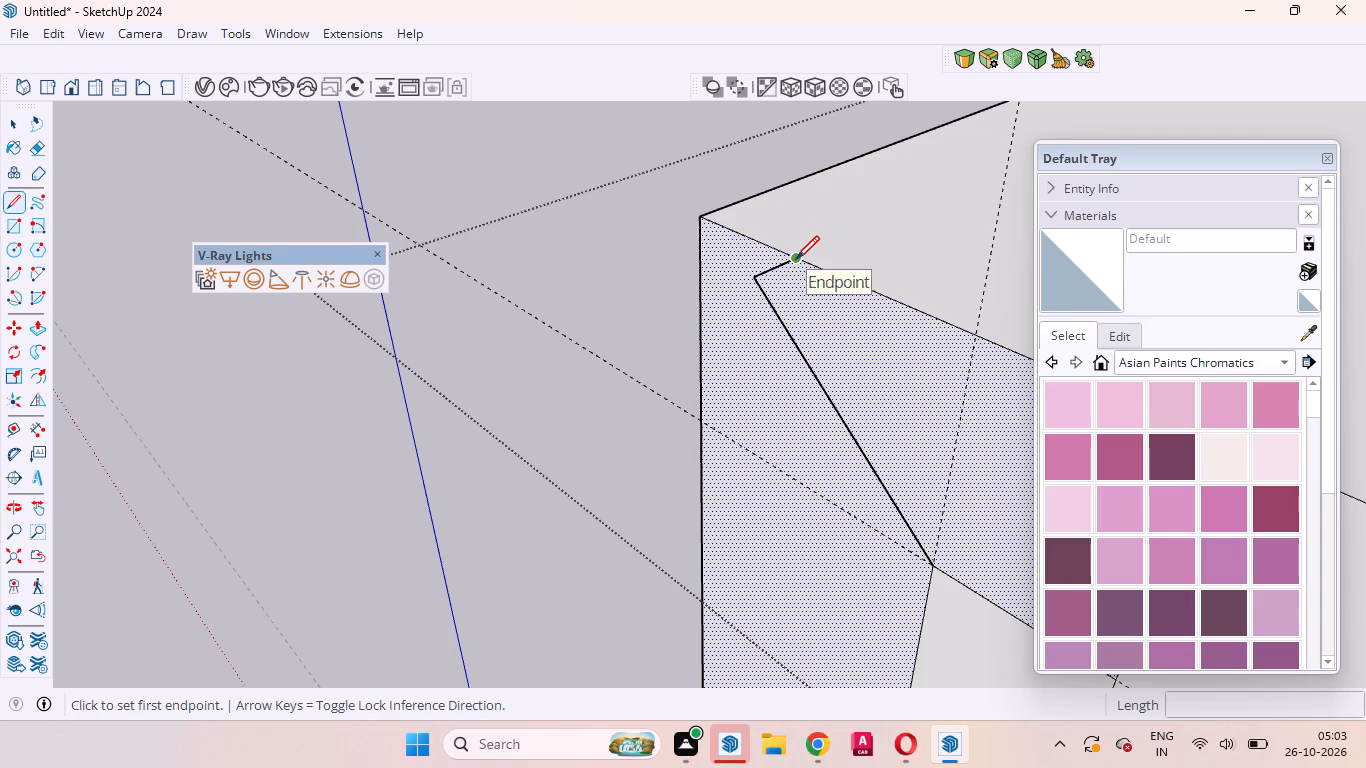
{"action": "left_click", "coordinate": [796, 259]}
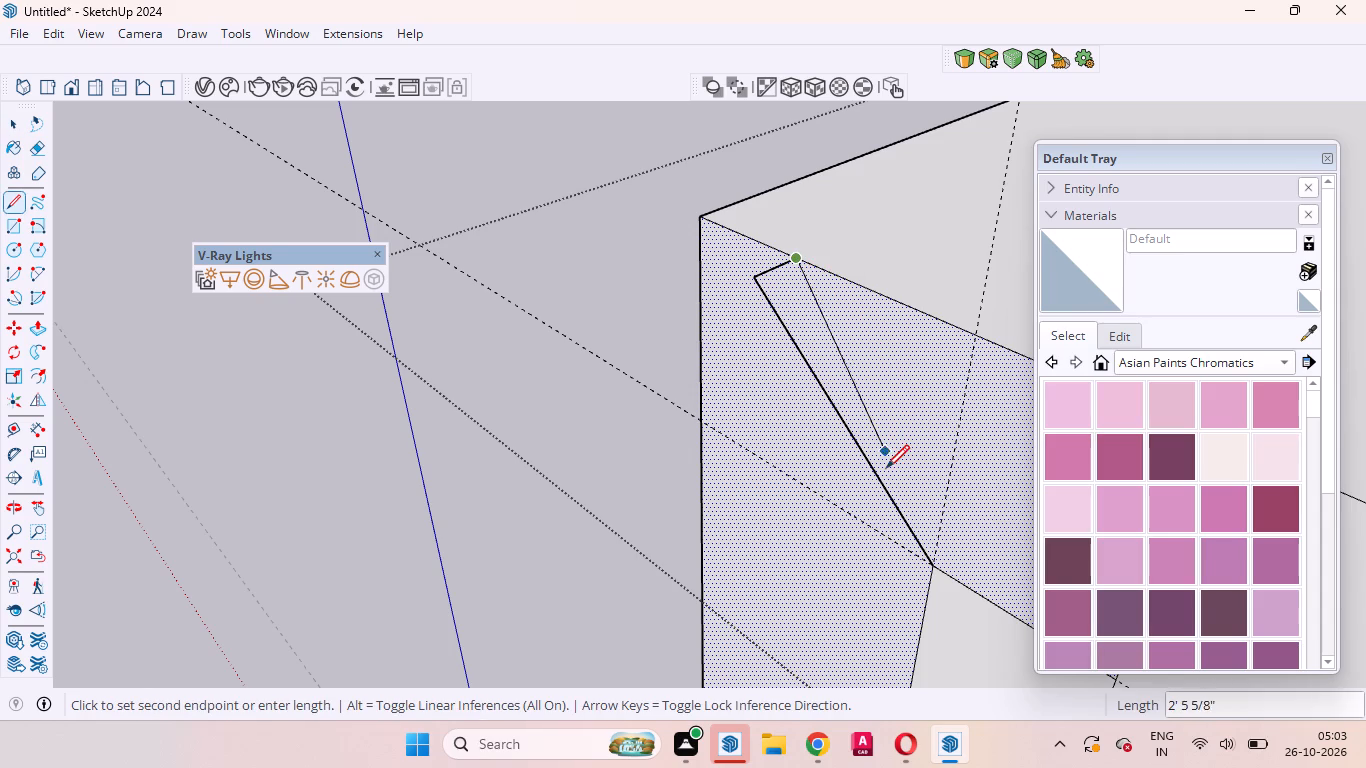
{"action": "left_click", "coordinate": [930, 563]}
{"action": "key", "text": "space"}
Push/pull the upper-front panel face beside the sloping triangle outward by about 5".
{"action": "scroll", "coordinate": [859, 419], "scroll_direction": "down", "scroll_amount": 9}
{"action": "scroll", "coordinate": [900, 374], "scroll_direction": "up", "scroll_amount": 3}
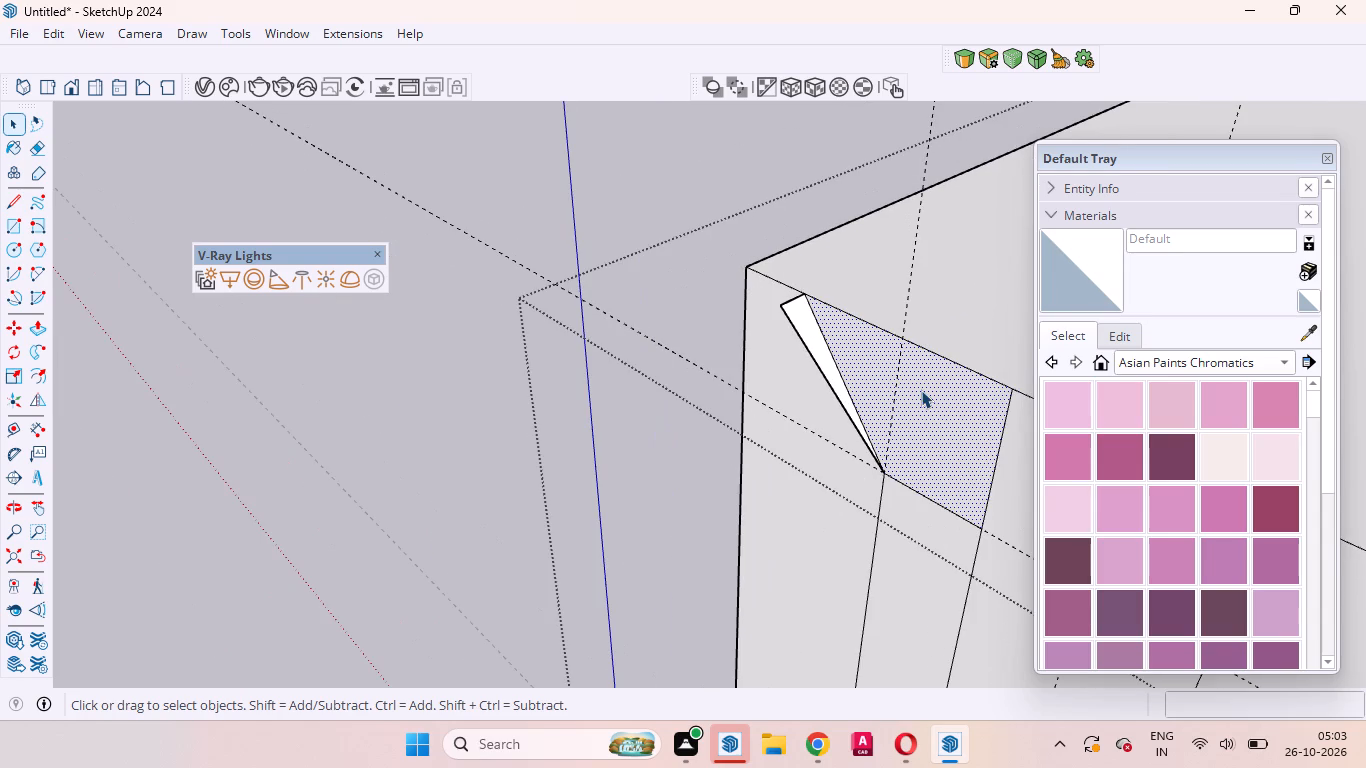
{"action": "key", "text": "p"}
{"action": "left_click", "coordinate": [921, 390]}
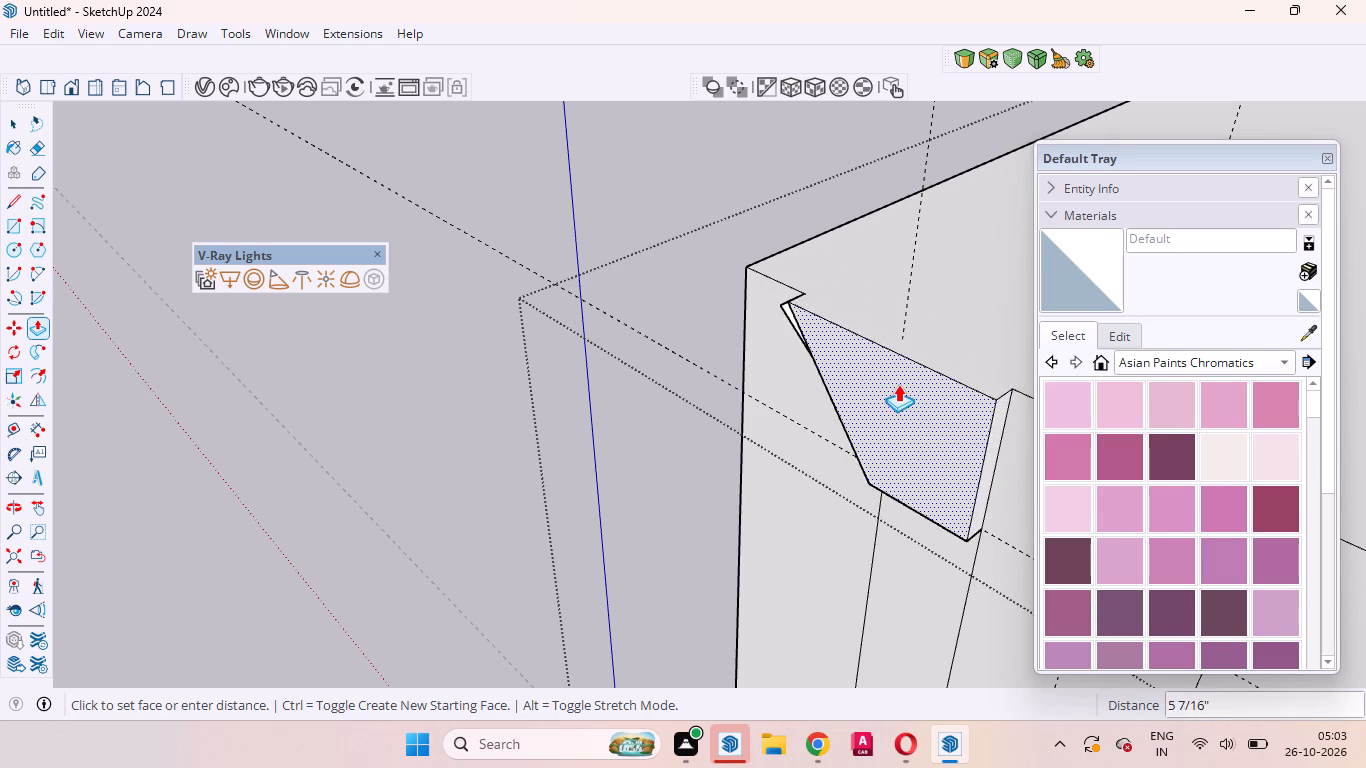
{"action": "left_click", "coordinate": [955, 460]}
Examine from several angles how the extruded panel meets the sloping triangle and the building's front corner.
{"action": "middle_click_drag", "start_coordinate": [881, 489], "coordinate": [996, 412]}
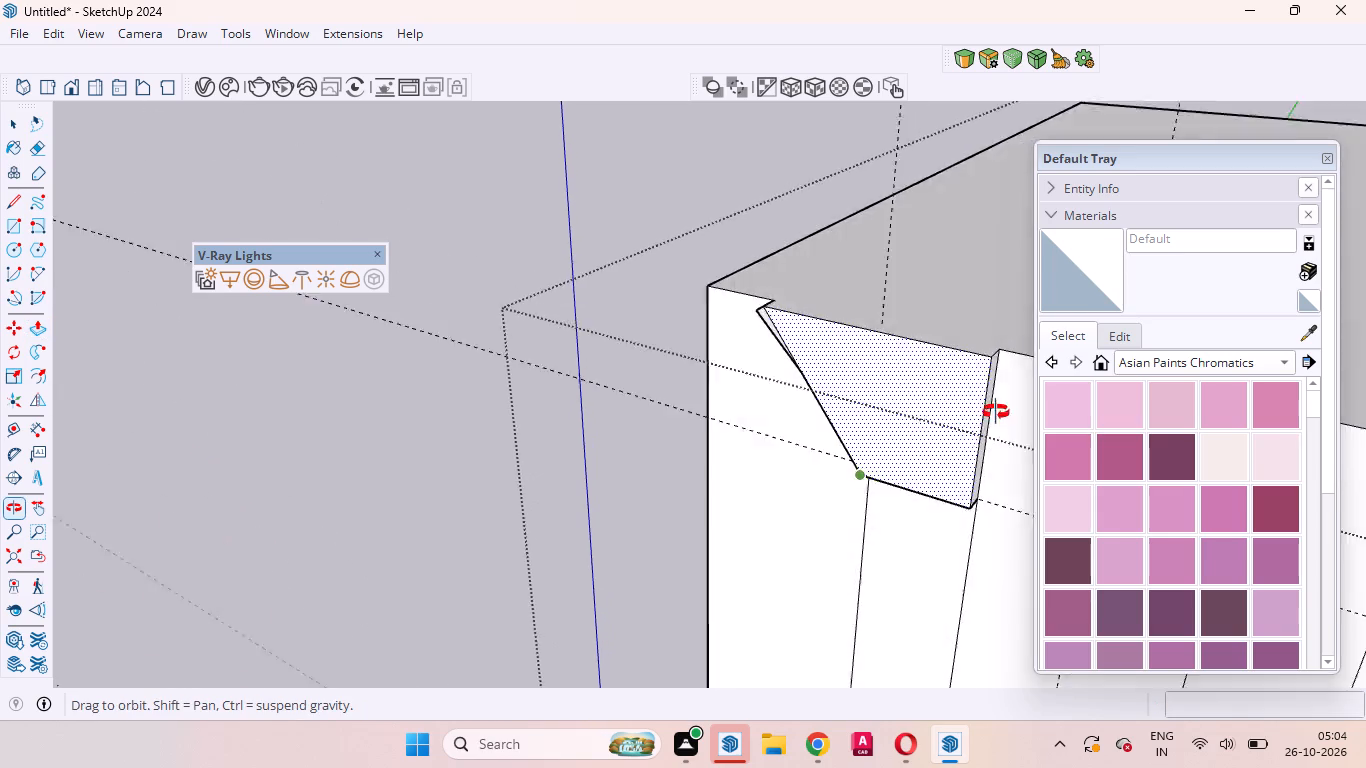
{"action": "middle_click_drag", "start_coordinate": [996, 412], "coordinate": [1105, 332]}
{"action": "scroll", "coordinate": [734, 458], "scroll_direction": "up", "scroll_amount": 8}
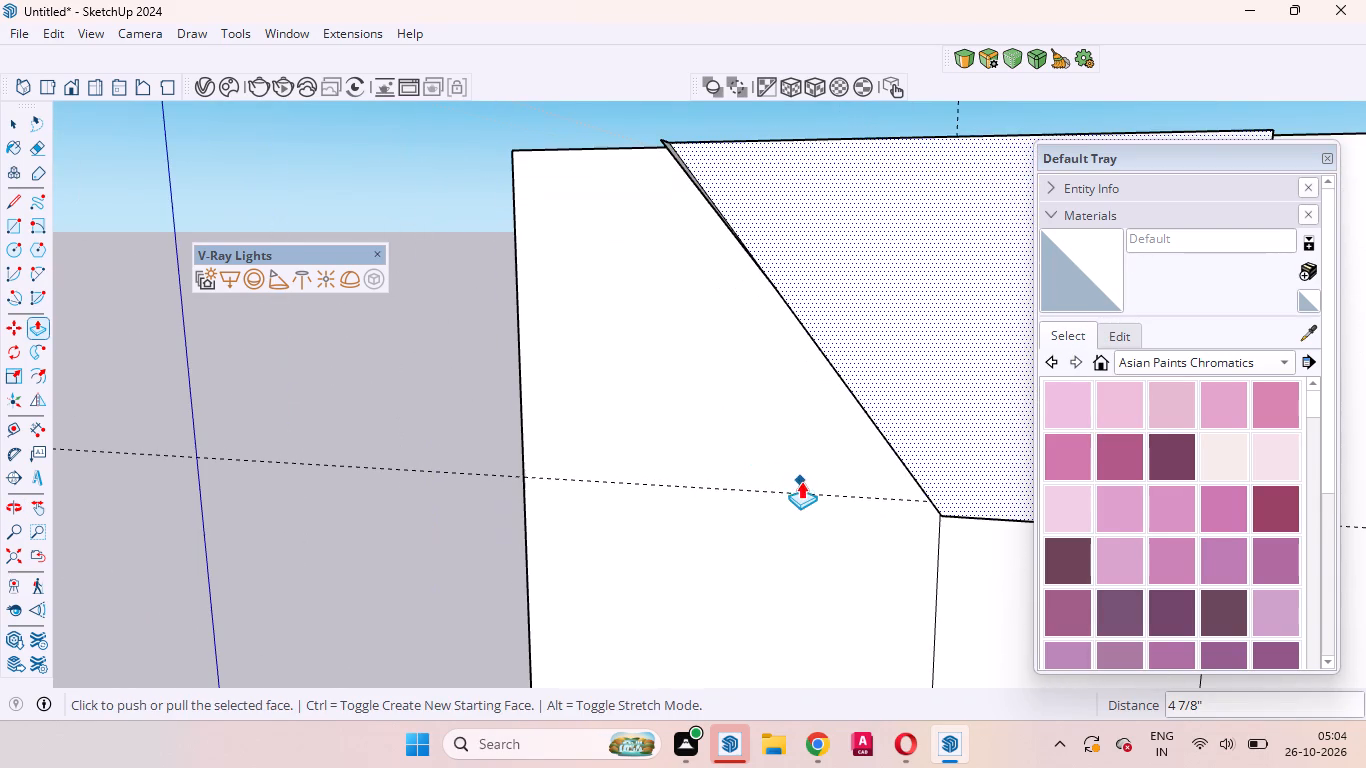
{"action": "key", "text": "space"}
{"action": "left_click", "coordinate": [803, 481]}
{"action": "scroll", "coordinate": [659, 353], "scroll_direction": "down", "scroll_amount": 6}
{"action": "middle_click_drag", "start_coordinate": [671, 342], "coordinate": [945, 585]}
{"action": "scroll", "coordinate": [677, 348], "scroll_direction": "up", "scroll_amount": 1}
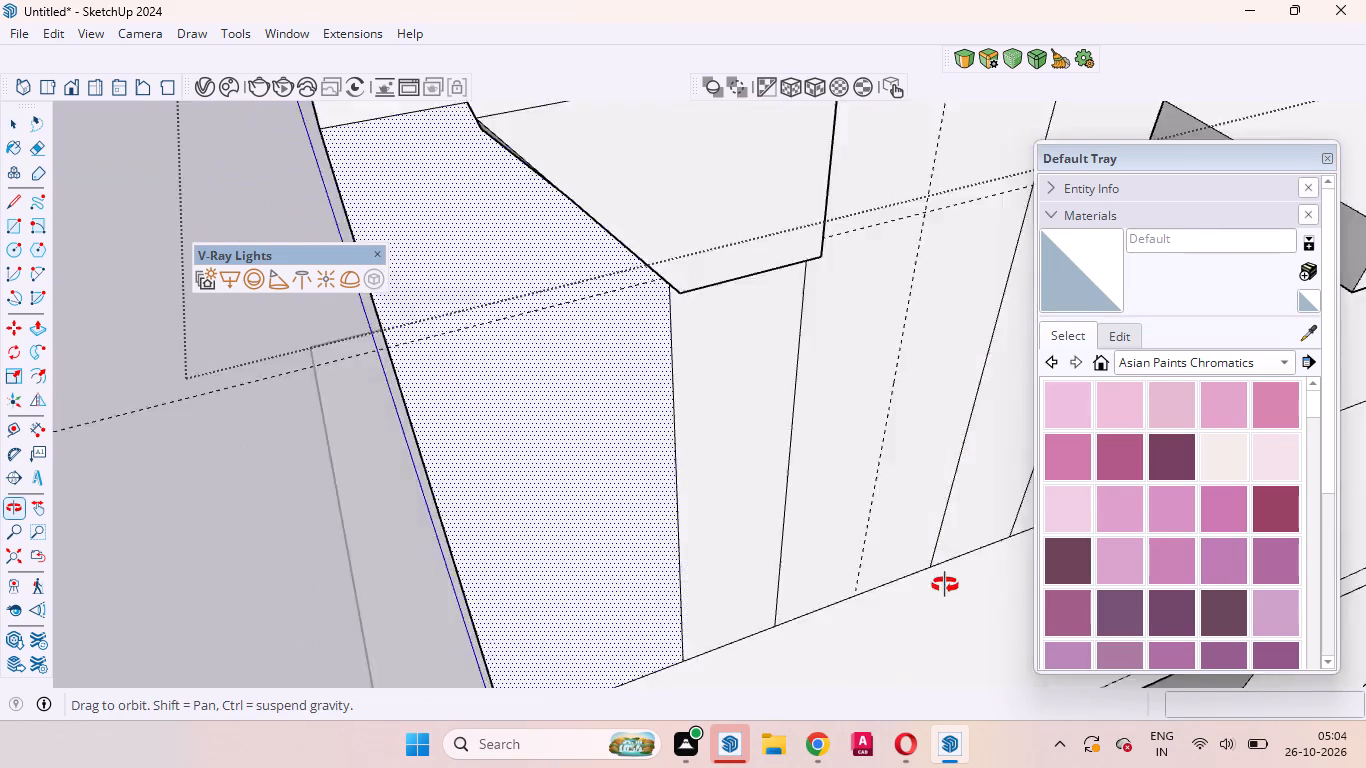
{"action": "middle_click_drag", "start_coordinate": [945, 585], "coordinate": [961, 588]}
{"action": "scroll", "coordinate": [916, 527], "scroll_direction": "down", "scroll_amount": 5}
{"action": "scroll", "coordinate": [646, 395], "scroll_direction": "up", "scroll_amount": 10}
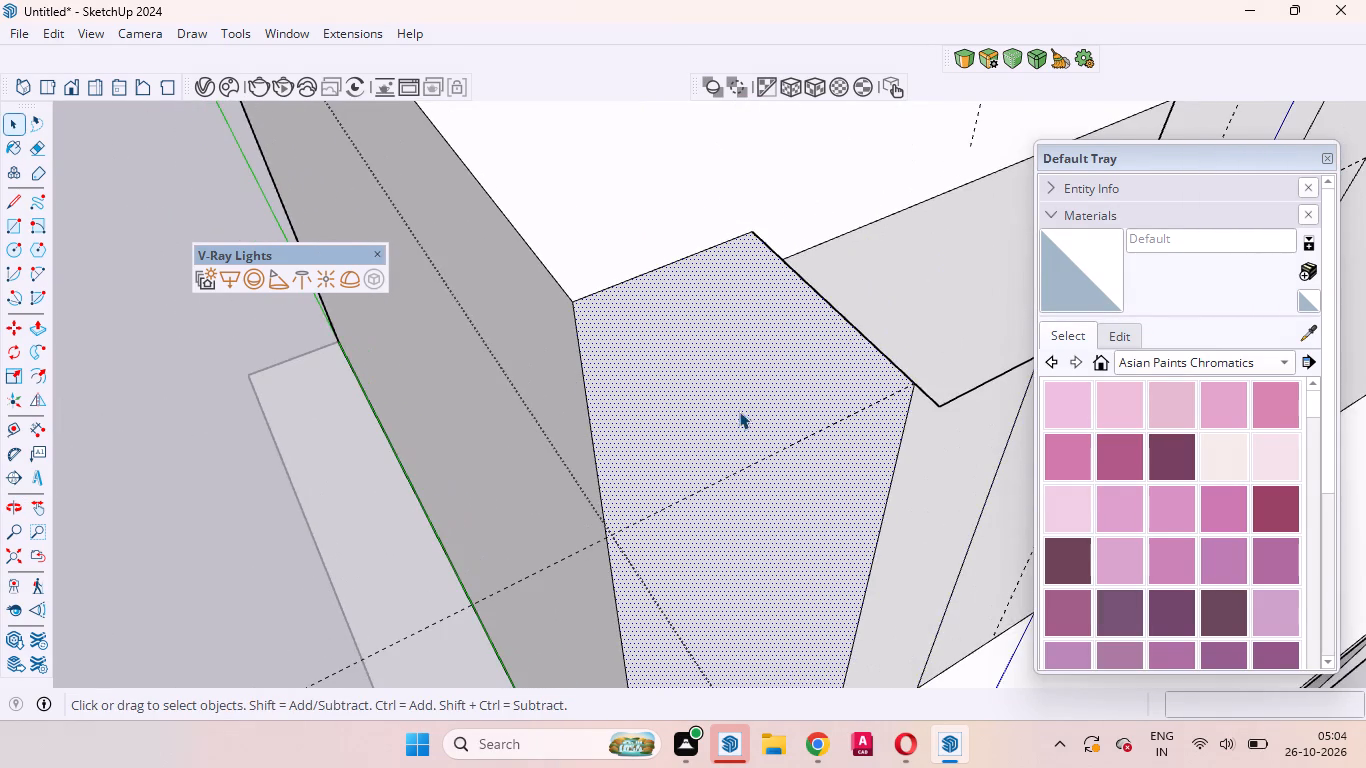
{"action": "middle_click_drag", "start_coordinate": [719, 428], "coordinate": [423, 303]}
{"action": "scroll", "coordinate": [420, 299], "scroll_direction": "up", "scroll_amount": 1}
{"action": "scroll", "coordinate": [420, 297], "scroll_direction": "down", "scroll_amount": 10}
{"action": "scroll", "coordinate": [704, 443], "scroll_direction": "up", "scroll_amount": 3}
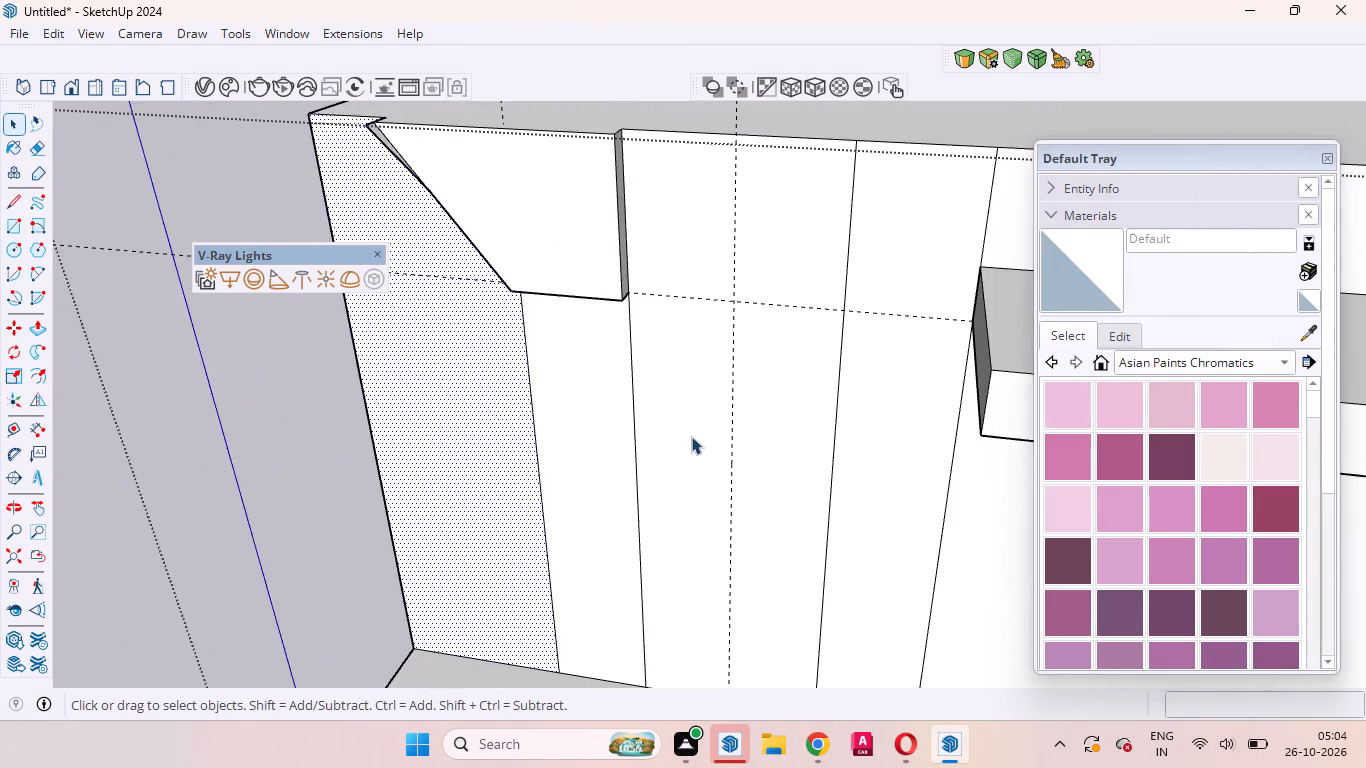
{"action": "scroll", "coordinate": [691, 436], "scroll_direction": "up", "scroll_amount": 3}
{"action": "middle_click_drag", "start_coordinate": [667, 431], "coordinate": [306, 348]}
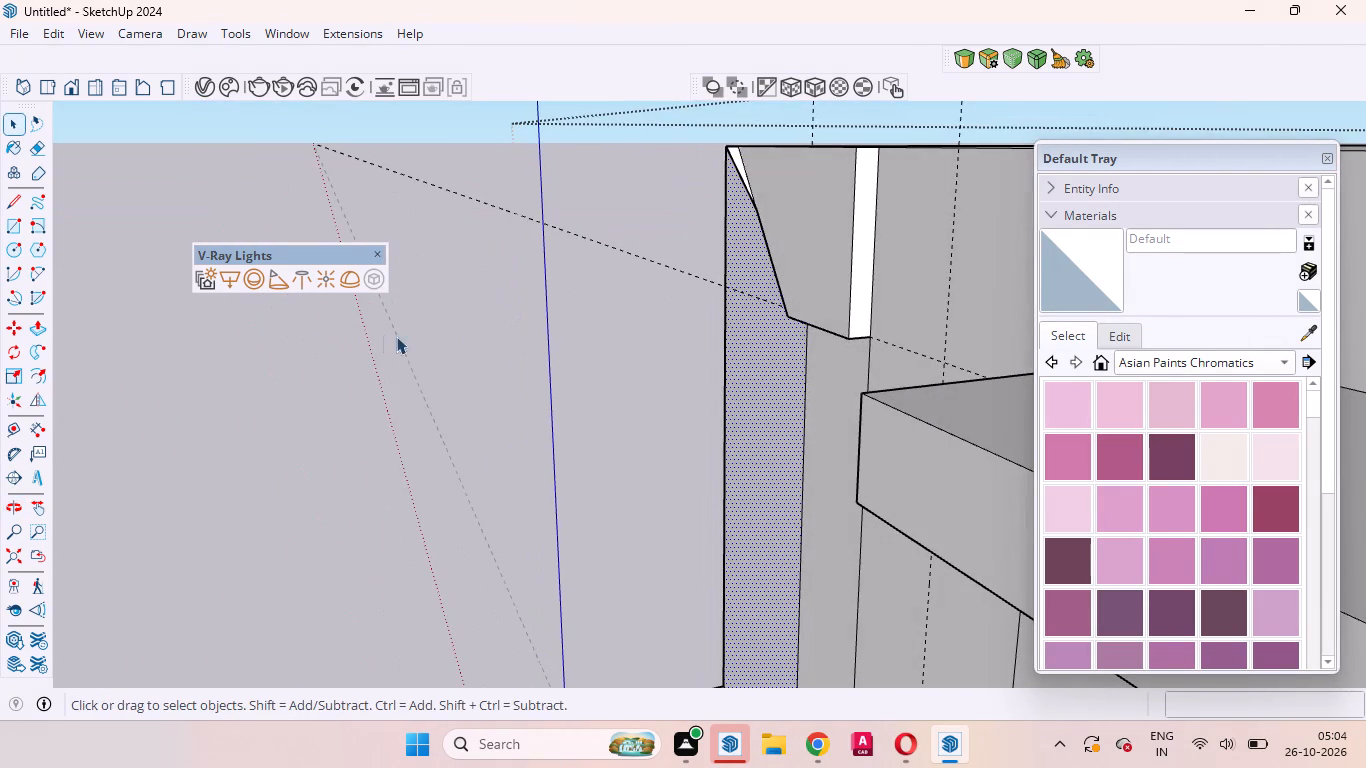
{"action": "scroll", "coordinate": [771, 287], "scroll_direction": "up", "scroll_amount": 7}
{"action": "middle_click_drag", "start_coordinate": [811, 406], "coordinate": [650, 382]}
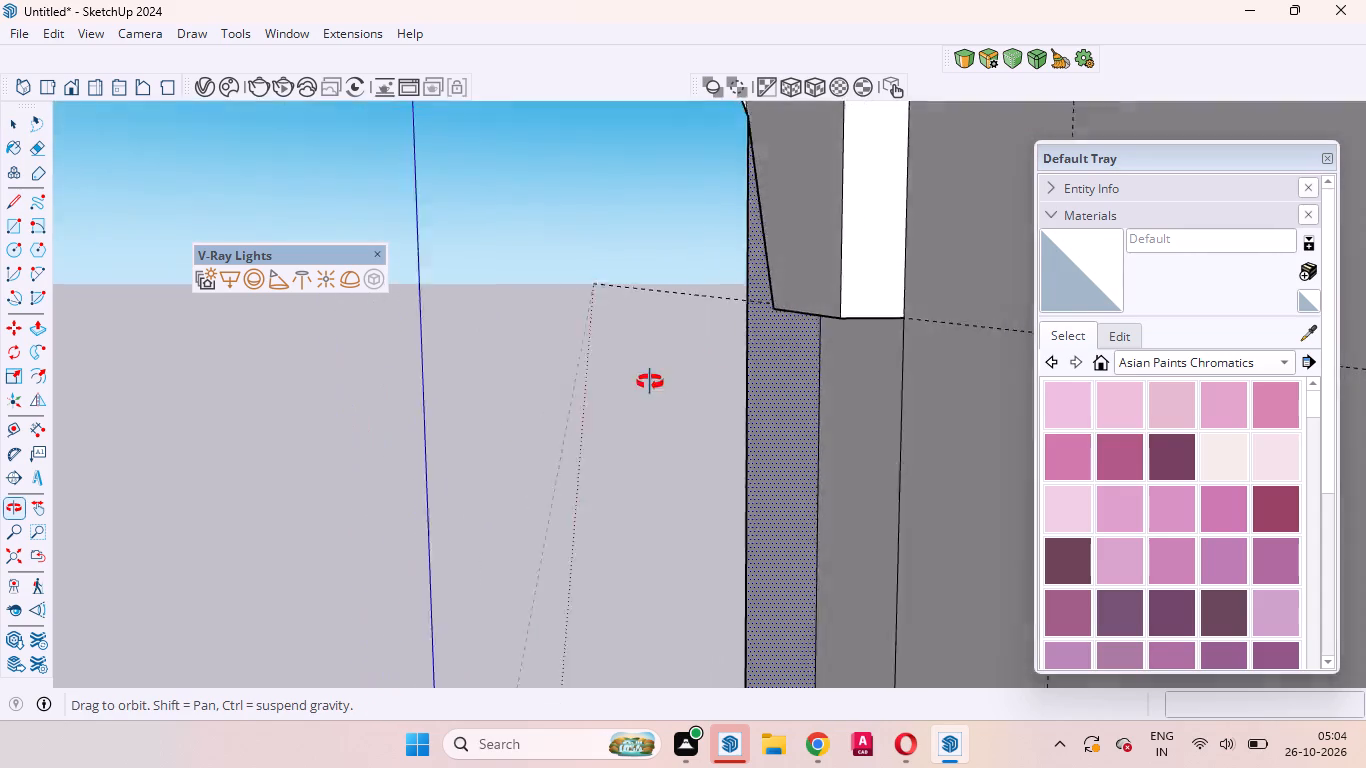
{"action": "middle_click_drag", "start_coordinate": [650, 382], "coordinate": [728, 675]}
{"action": "scroll", "coordinate": [739, 517], "scroll_direction": "down", "scroll_amount": 4}
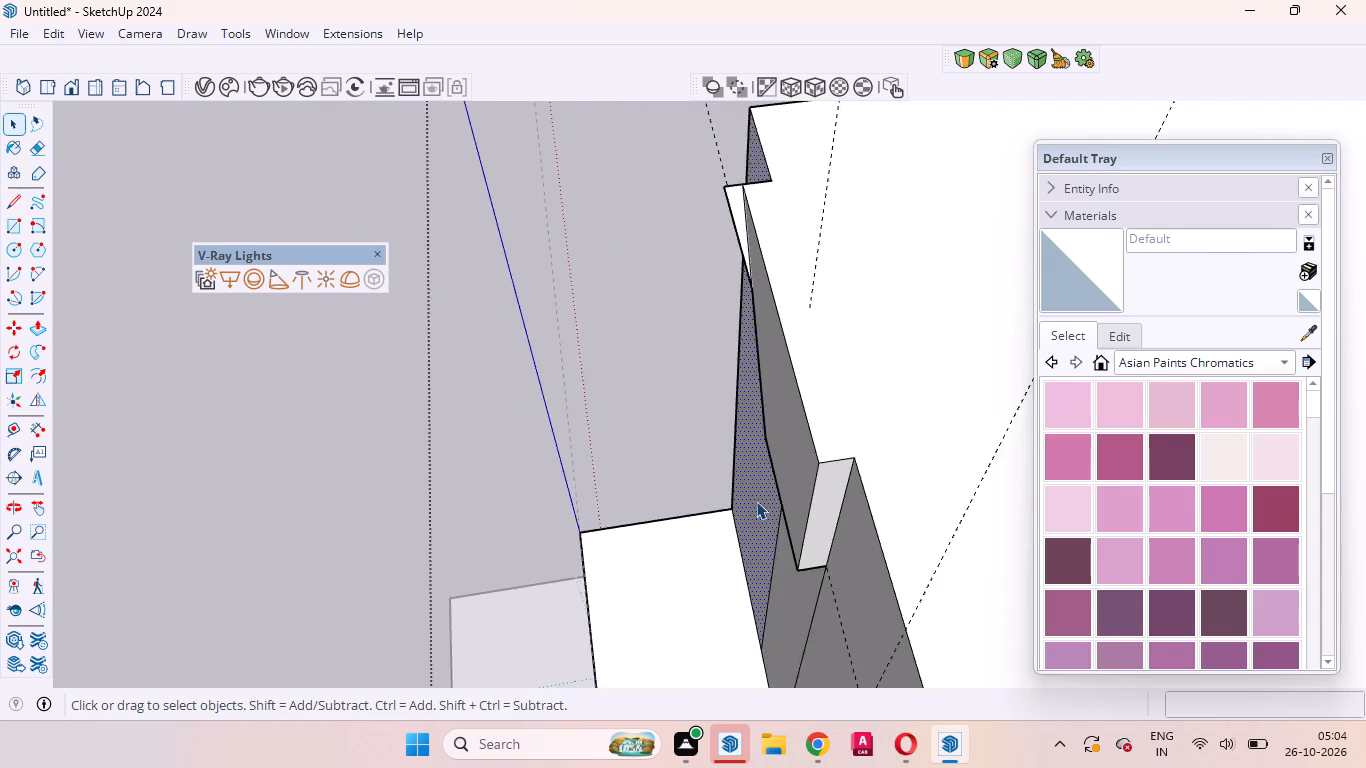
{"action": "scroll", "coordinate": [756, 501], "scroll_direction": "down", "scroll_amount": 4}
{"action": "scroll", "coordinate": [768, 439], "scroll_direction": "up", "scroll_amount": 6}
{"action": "middle_click_drag", "start_coordinate": [769, 476], "coordinate": [829, 277]}
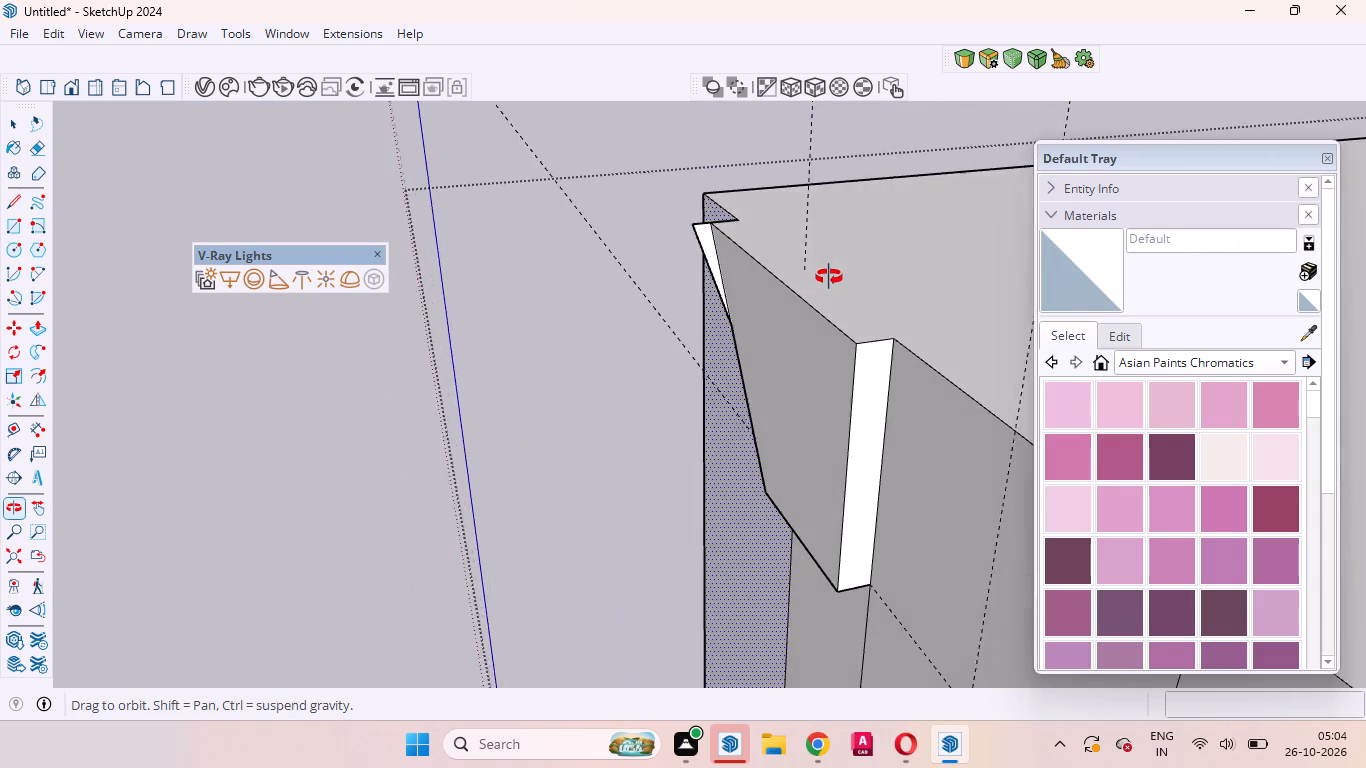
{"action": "middle_click_drag", "start_coordinate": [829, 277], "coordinate": [834, 270]}
{"action": "scroll", "coordinate": [809, 344], "scroll_direction": "down", "scroll_amount": 11}
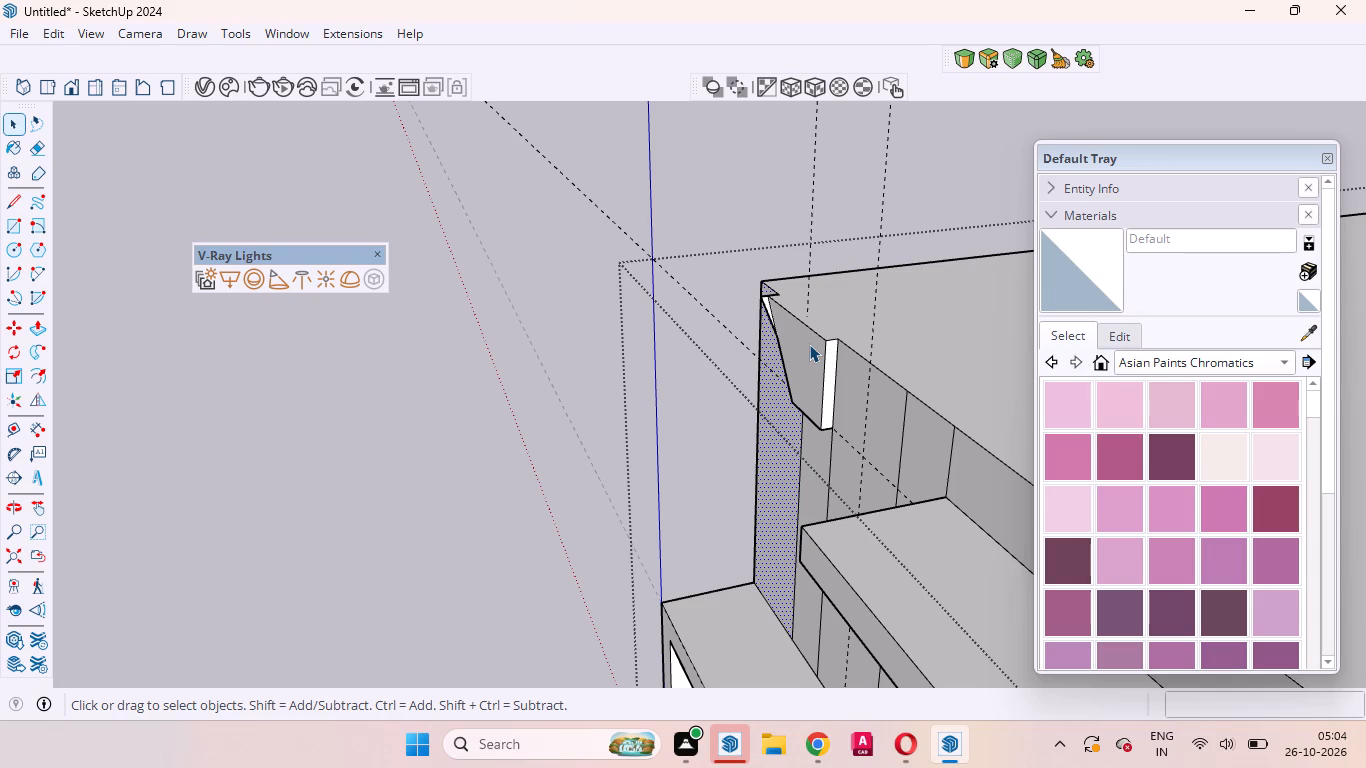
{"action": "scroll", "coordinate": [809, 344], "scroll_direction": "down", "scroll_amount": 3}
{"action": "scroll", "coordinate": [809, 344], "scroll_direction": "up", "scroll_amount": 10}
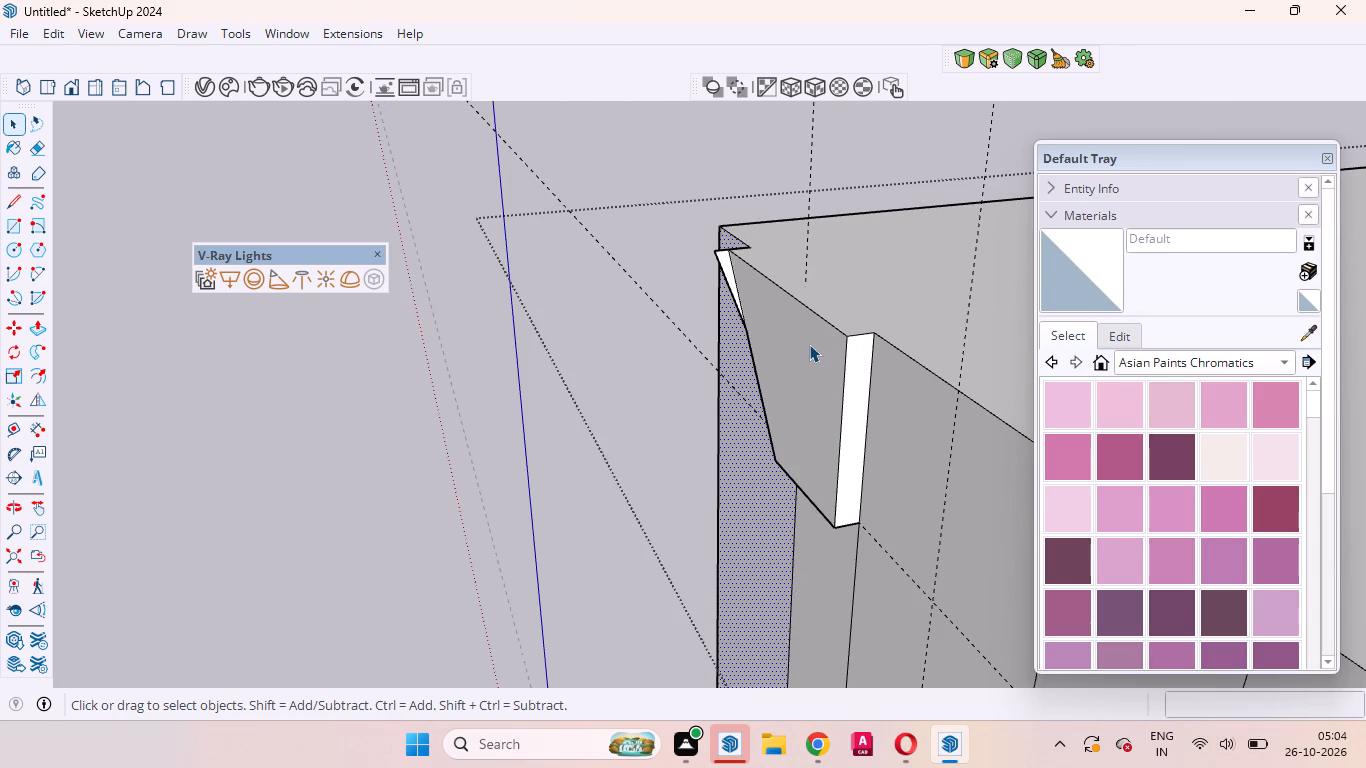
Undo the panel extrusion and the sloping line edits, back to the bare 8" line on the roof edge.
{"action": "key", "text": "ctrl+z"}
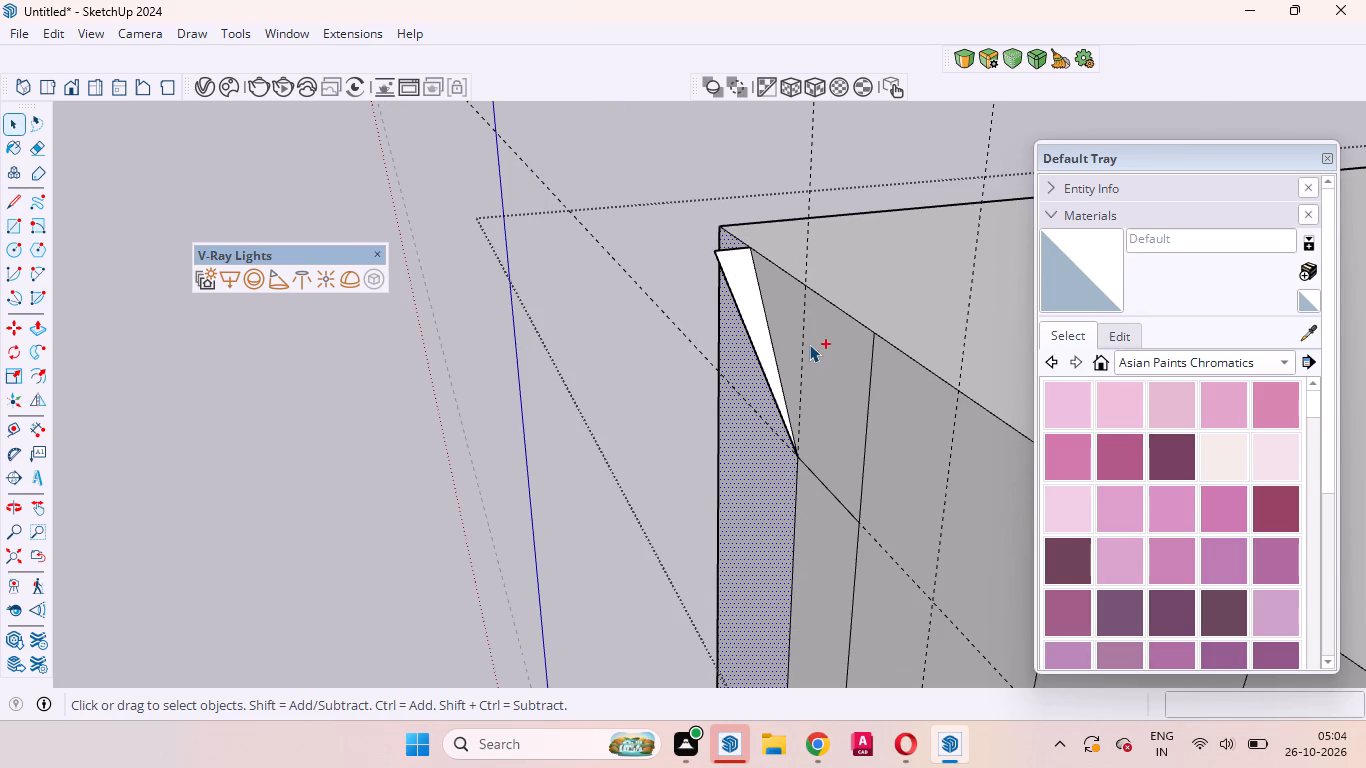
{"action": "key", "text": "ctrl+z"}
{"action": "key", "text": "ctrl+z"}
{"action": "key", "text": "ctrl+z"}
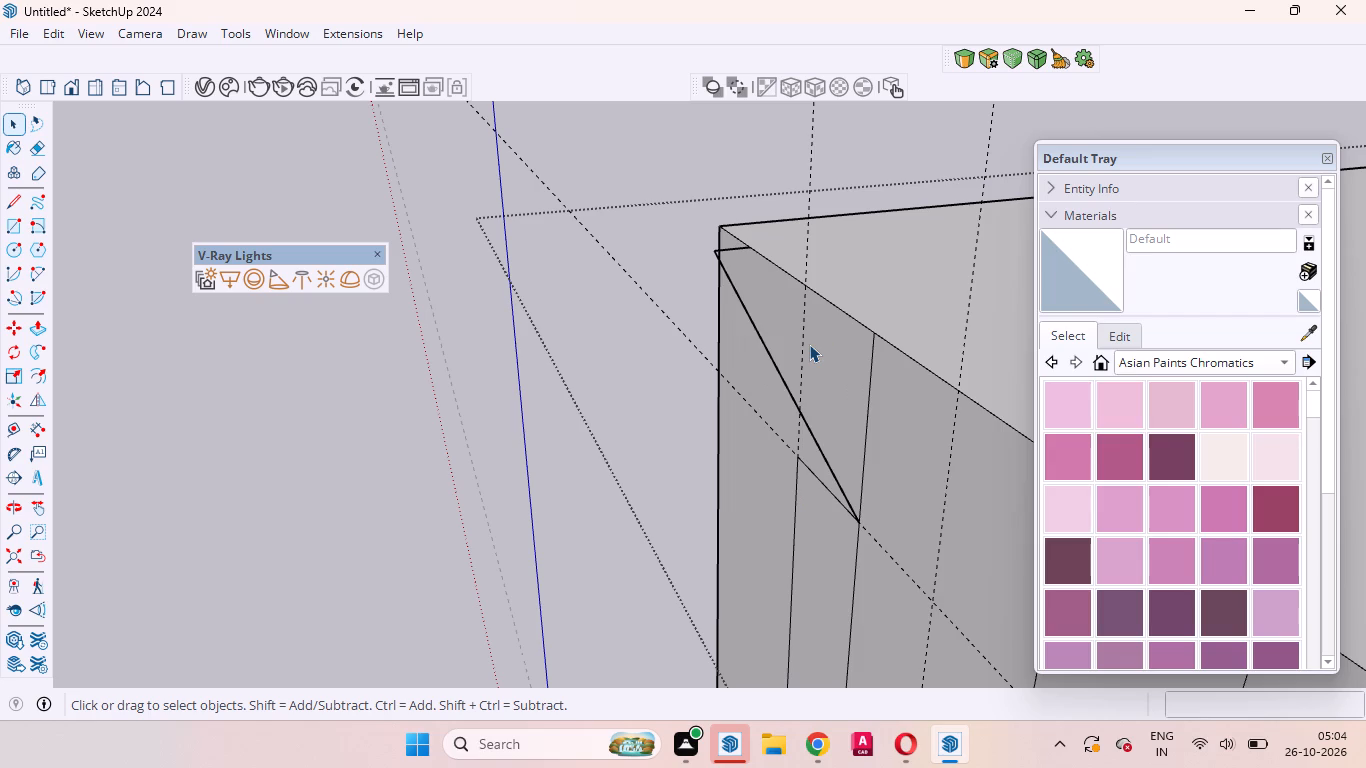
{"action": "key", "text": "ctrl+z"}
{"action": "key", "text": "ctrl+z"}
{"action": "key", "text": "ctrl+z"}
{"action": "key", "text": "ctrl+z"}
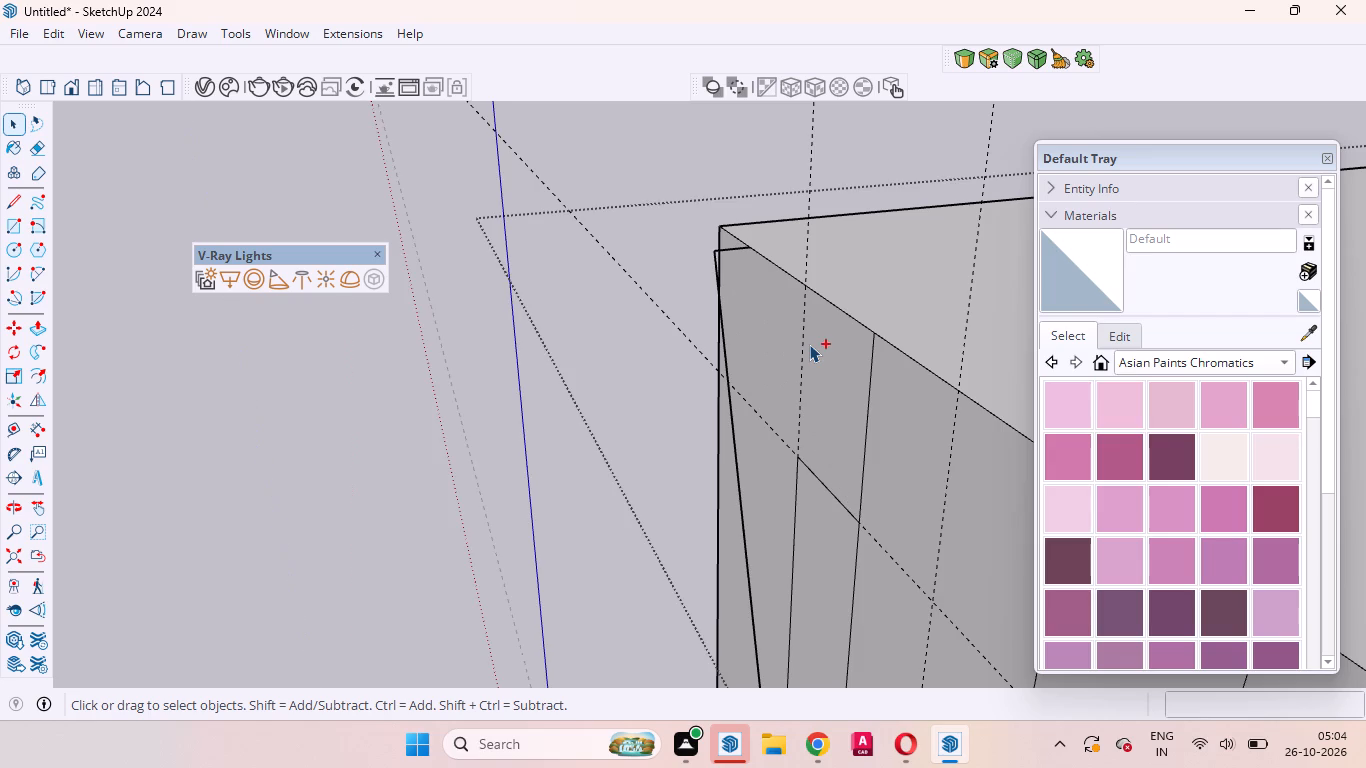
{"action": "key", "text": "ctrl+z"}
{"action": "key", "text": "ctrl+z"}
{"action": "key", "text": "ctrl+z"}
{"action": "key", "text": "ctrl+z"}
{"action": "key", "text": "ctrl+z"}
{"action": "key", "text": "ctrl+z"}
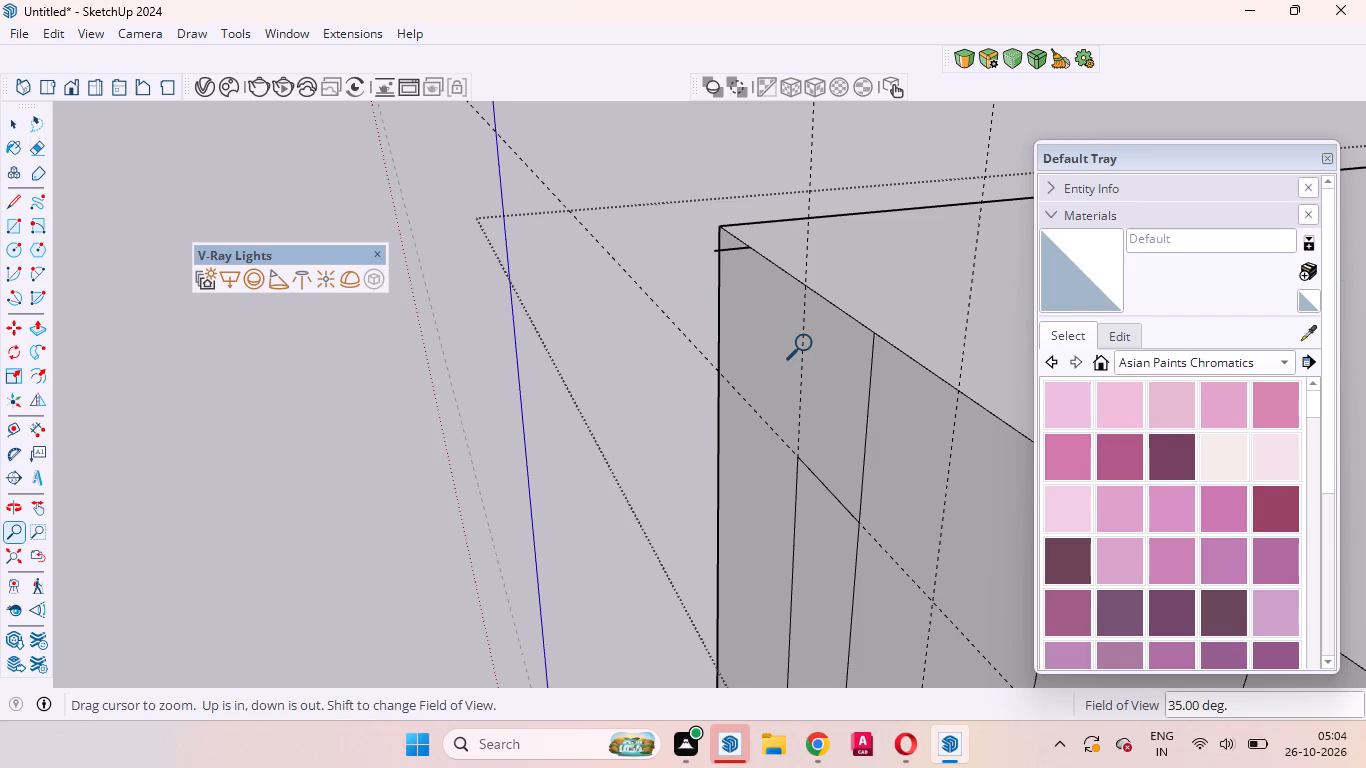
Delete the short 8" line projecting from the roof edge near the building's front corner.
{"action": "key", "text": "shift+z"}
{"action": "key", "text": "space"}
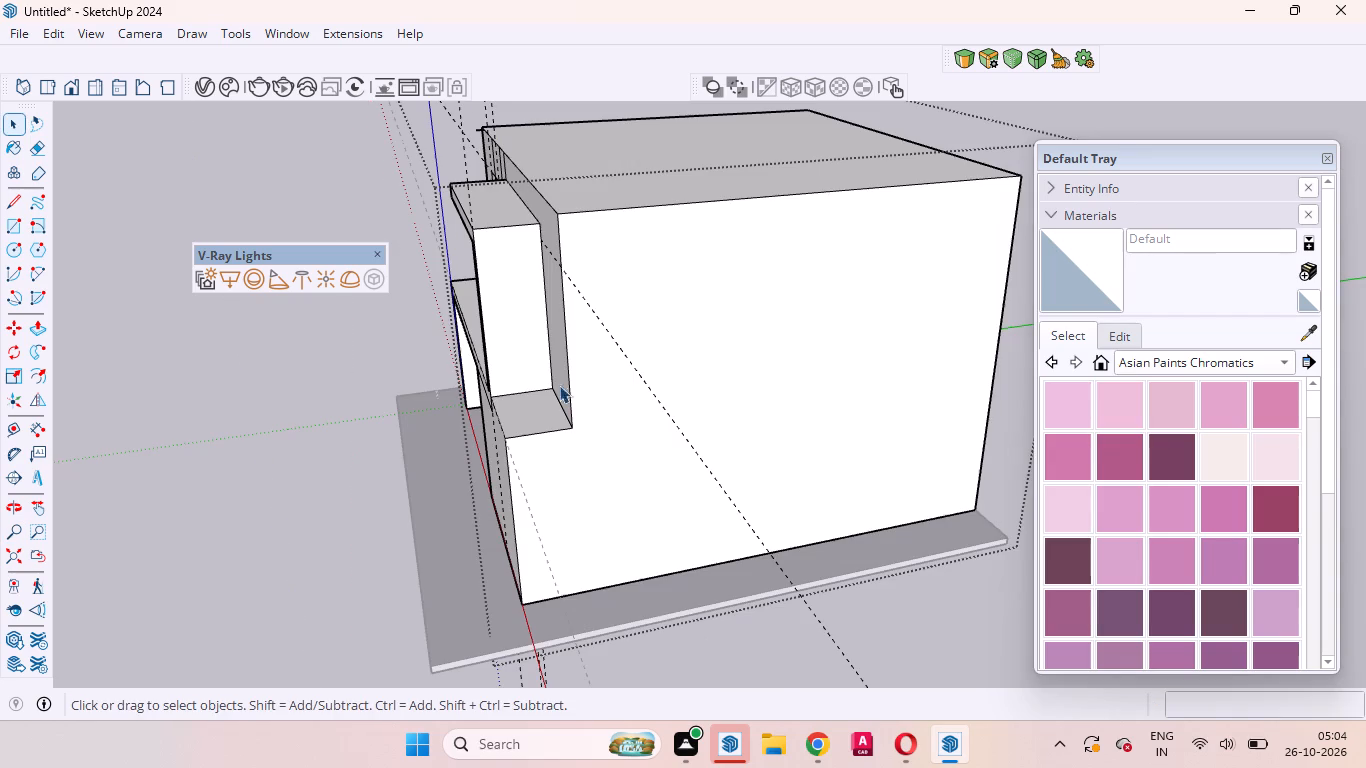
{"action": "key", "text": "space"}
{"action": "scroll", "coordinate": [336, 353], "scroll_direction": "up", "scroll_amount": 1}
{"action": "middle_click_drag", "start_coordinate": [355, 352], "coordinate": [670, 348]}
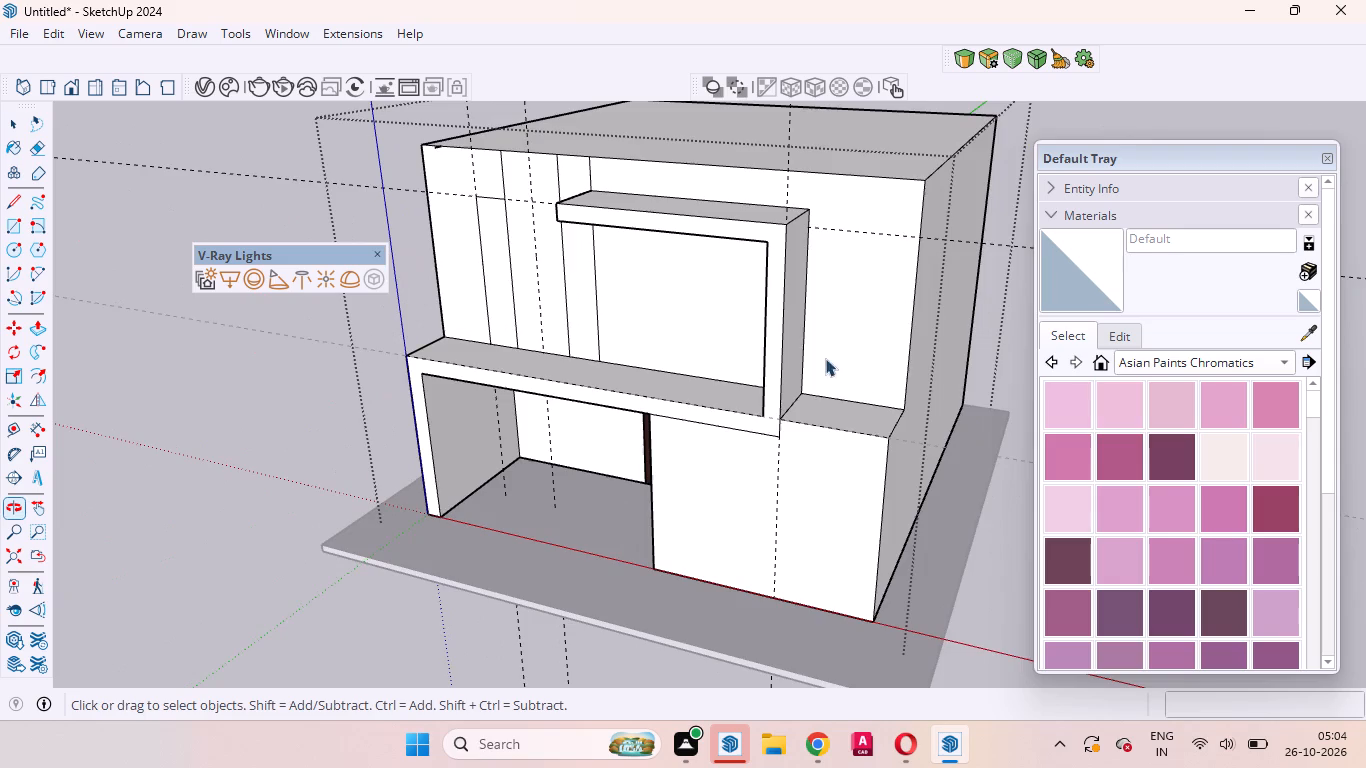
{"action": "scroll", "coordinate": [841, 372], "scroll_direction": "down", "scroll_amount": 4}
{"action": "scroll", "coordinate": [575, 216], "scroll_direction": "up", "scroll_amount": 14}
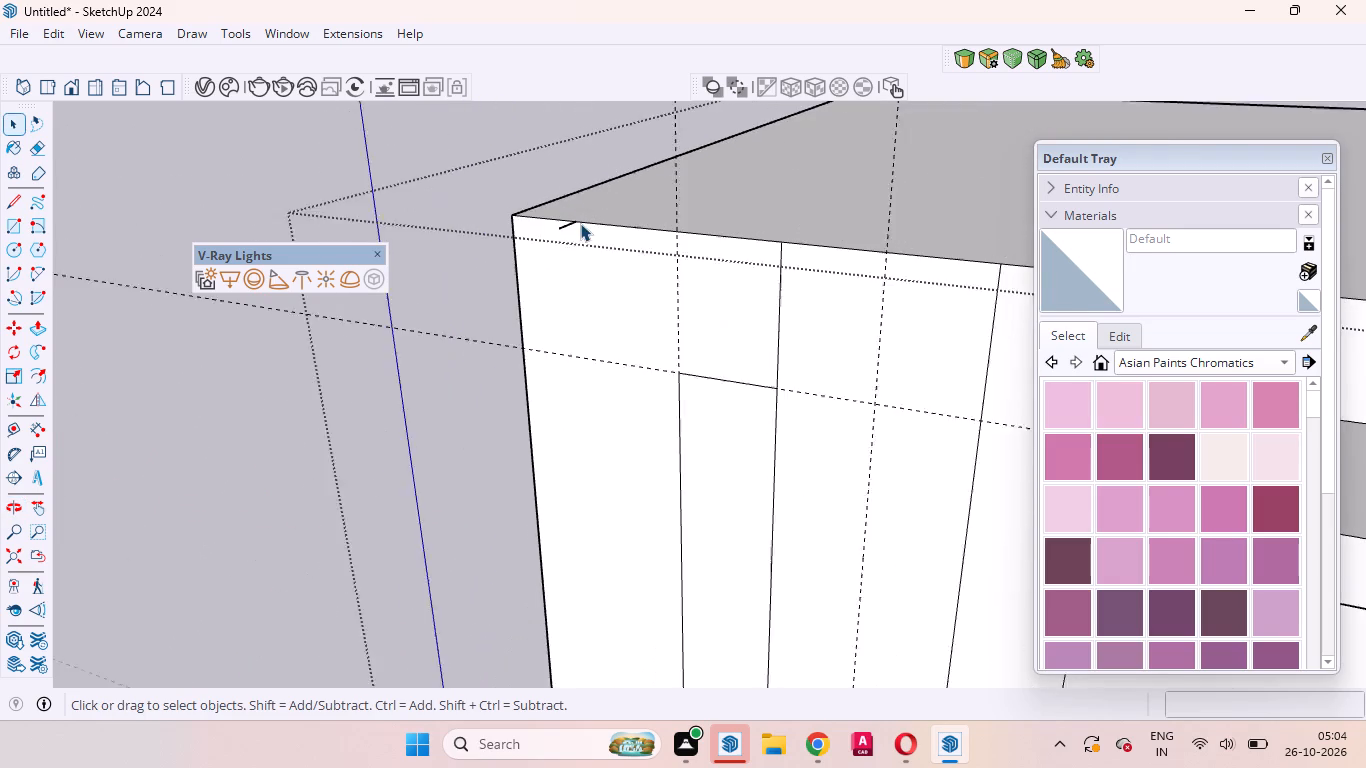
{"action": "scroll", "coordinate": [580, 223], "scroll_direction": "up", "scroll_amount": 5}
{"action": "left_click", "coordinate": [553, 227]}
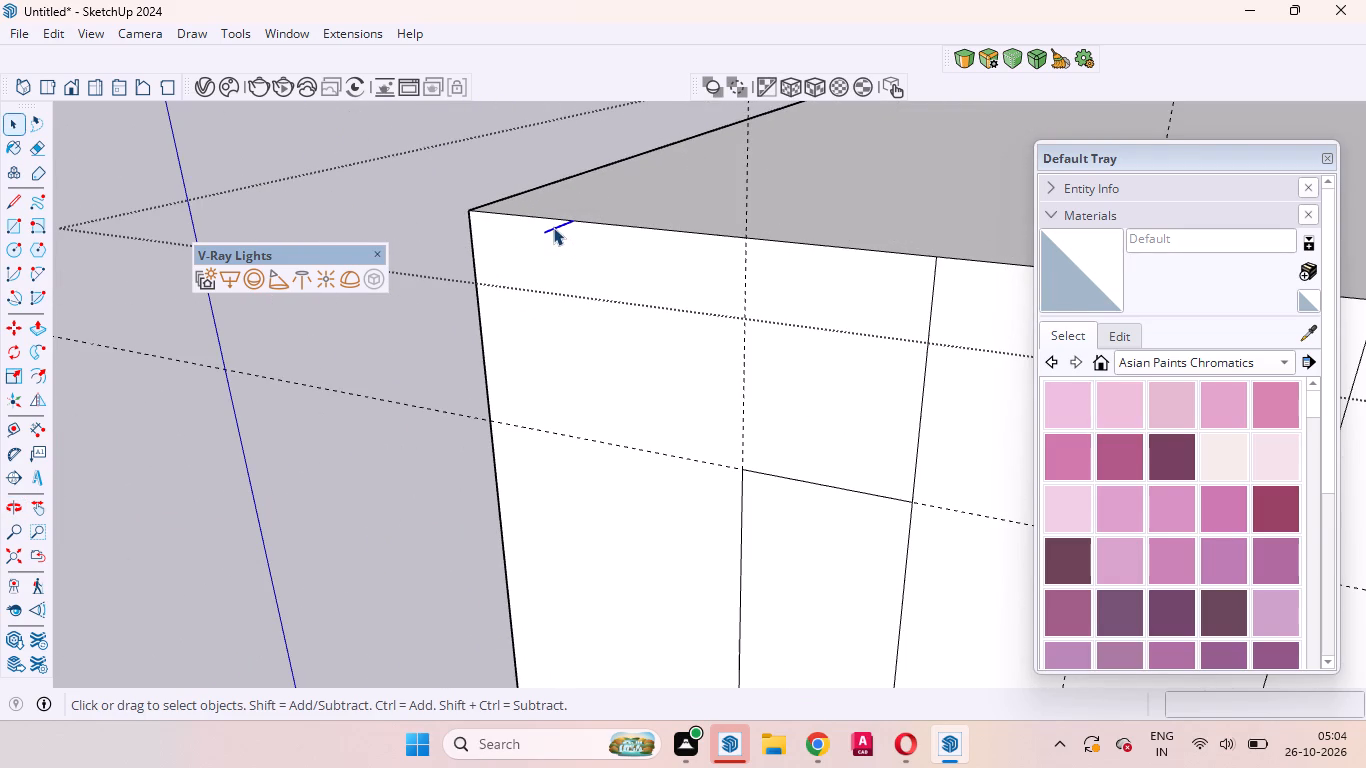
{"action": "key", "text": "Delete"}
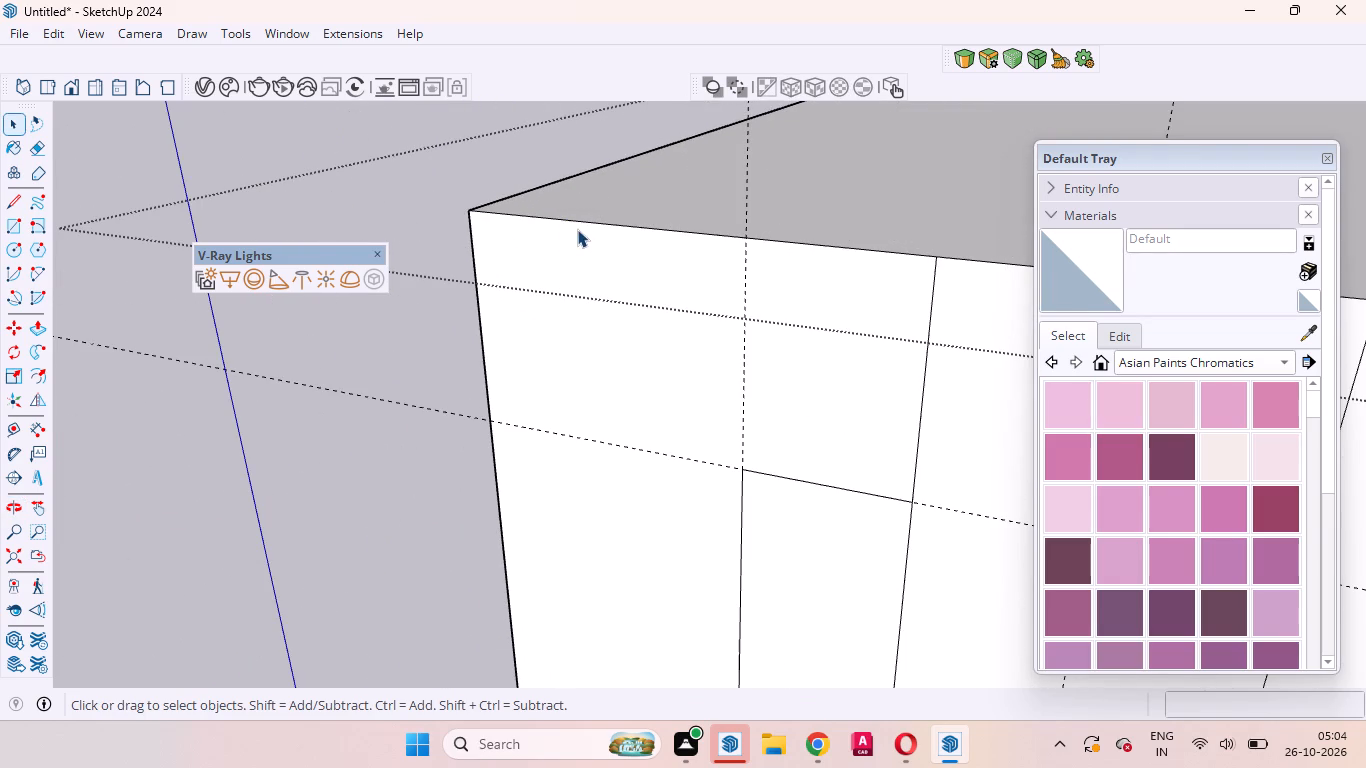
Draw a sloping line about 3' 10" long from the narrow strip's near top corner to the roof edge near the corner.
{"action": "scroll", "coordinate": [590, 232], "scroll_direction": "down", "scroll_amount": 9}
{"action": "scroll", "coordinate": [639, 303], "scroll_direction": "up", "scroll_amount": 4}
{"action": "middle_click_drag", "start_coordinate": [693, 304], "coordinate": [707, 255]}
{"action": "left_click", "coordinate": [642, 320]}
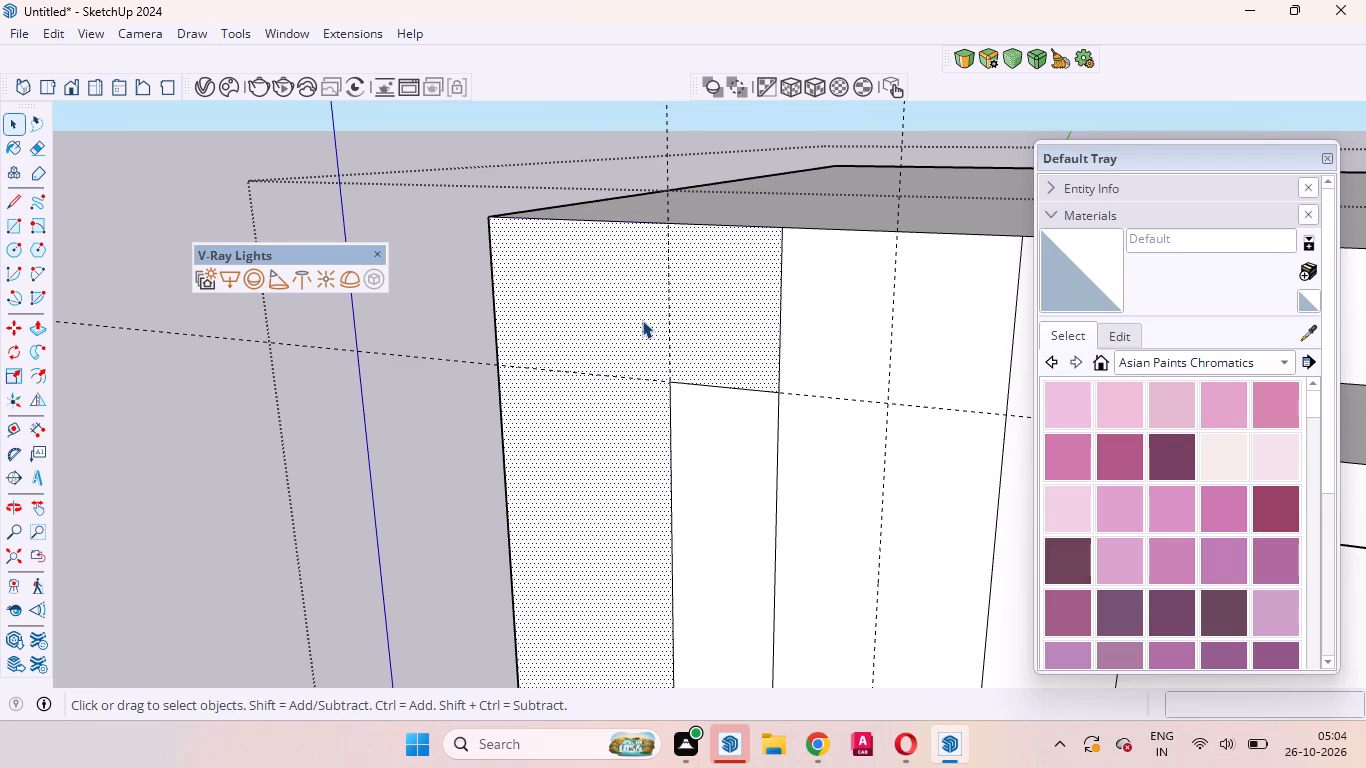
{"action": "key", "text": "l"}
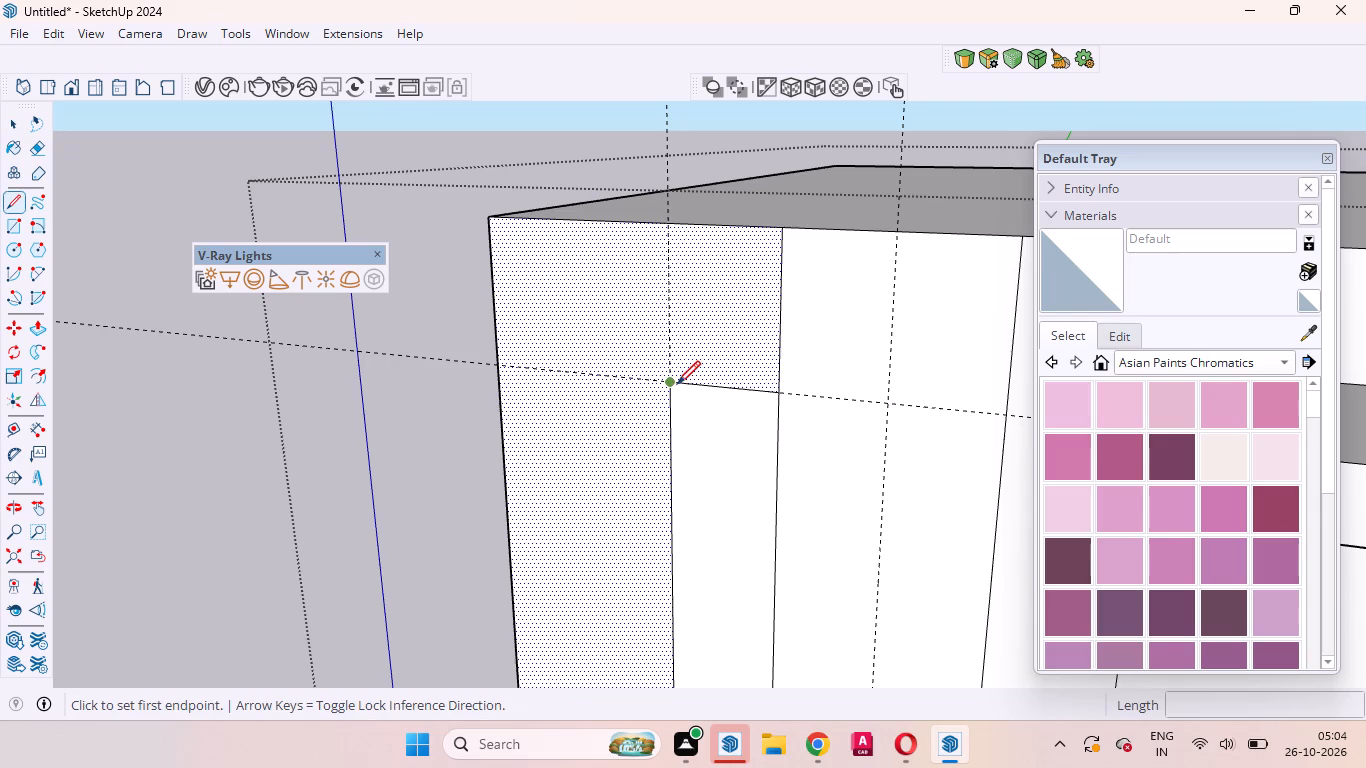
{"action": "left_click", "coordinate": [673, 377]}
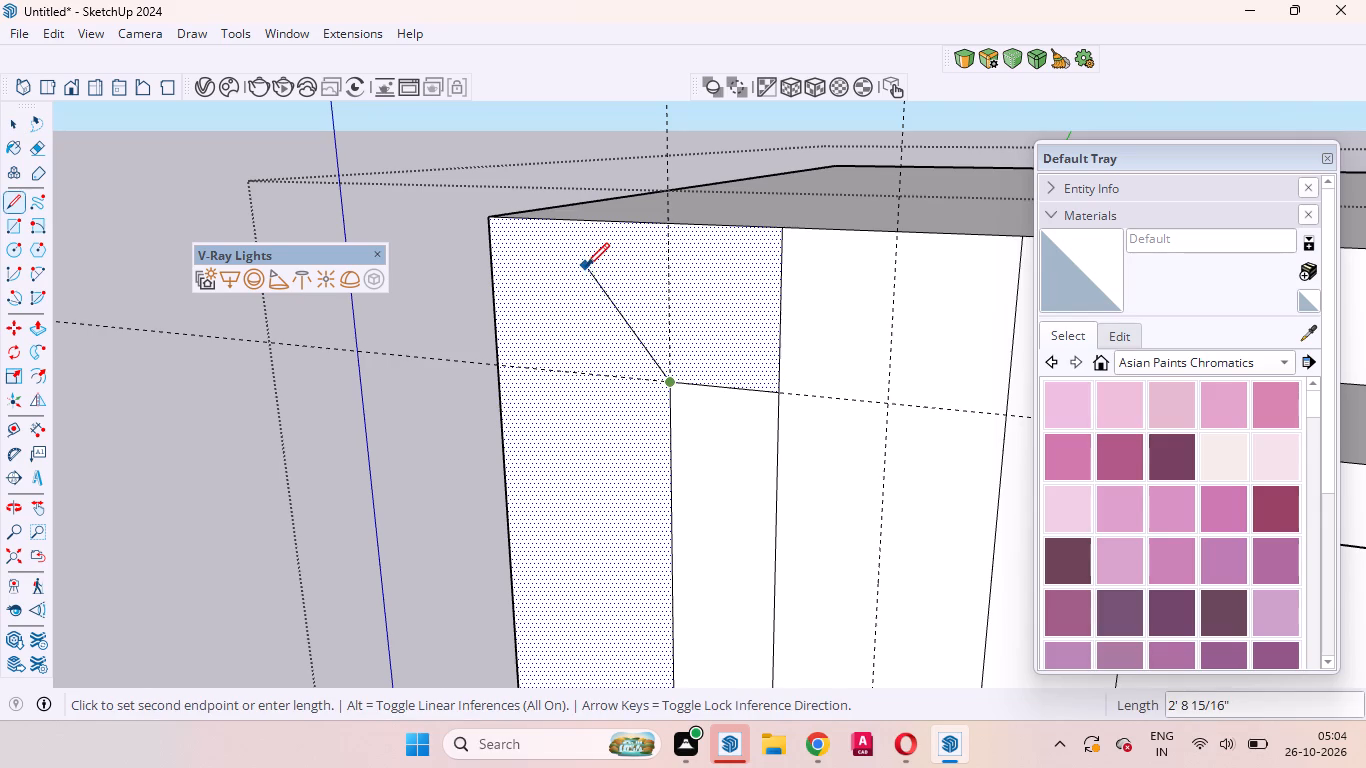
{"action": "left_click", "coordinate": [556, 217]}
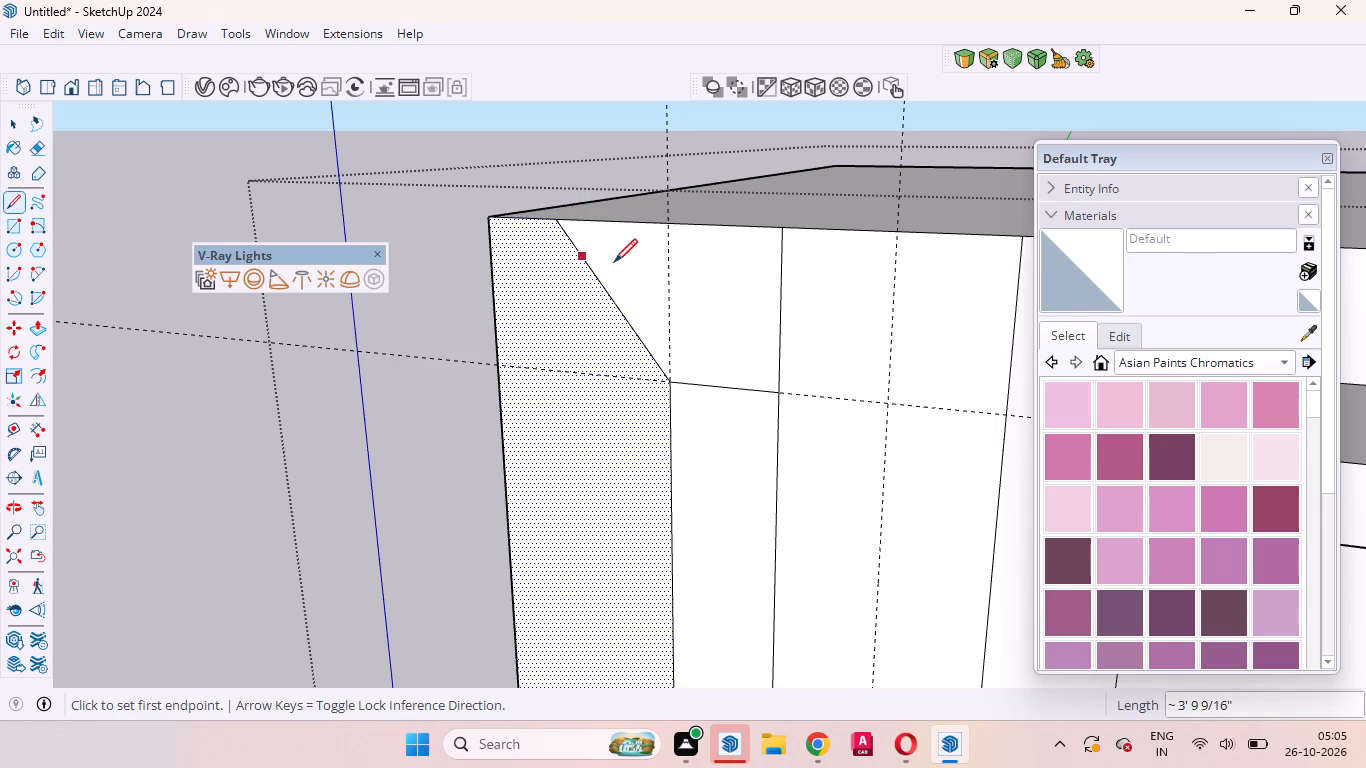
Push/pull the four-sided panel beside the sloping line outward by about 6".
{"action": "key", "text": "space"}
{"action": "left_click", "coordinate": [686, 270]}
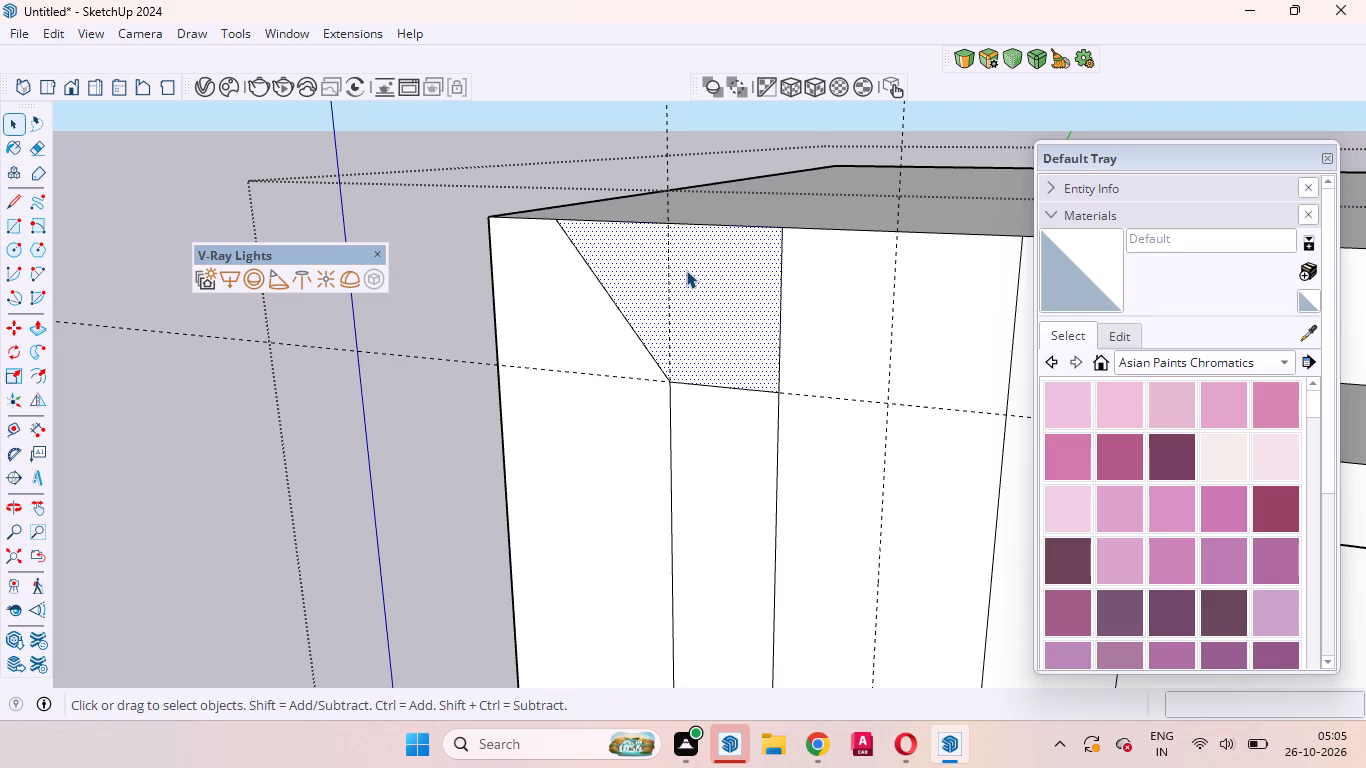
{"action": "key", "text": "p"}
{"action": "left_click", "coordinate": [686, 270]}
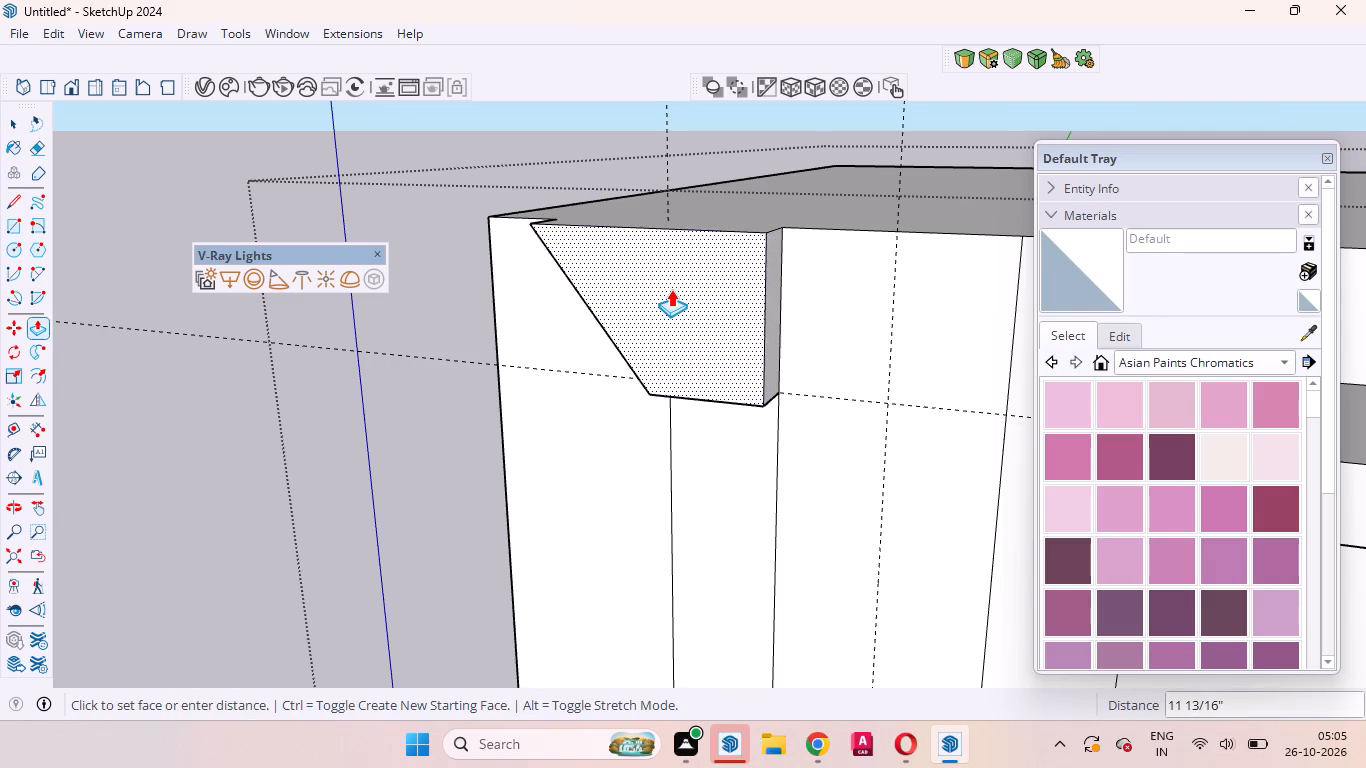
{"action": "left_click", "coordinate": [682, 291]}
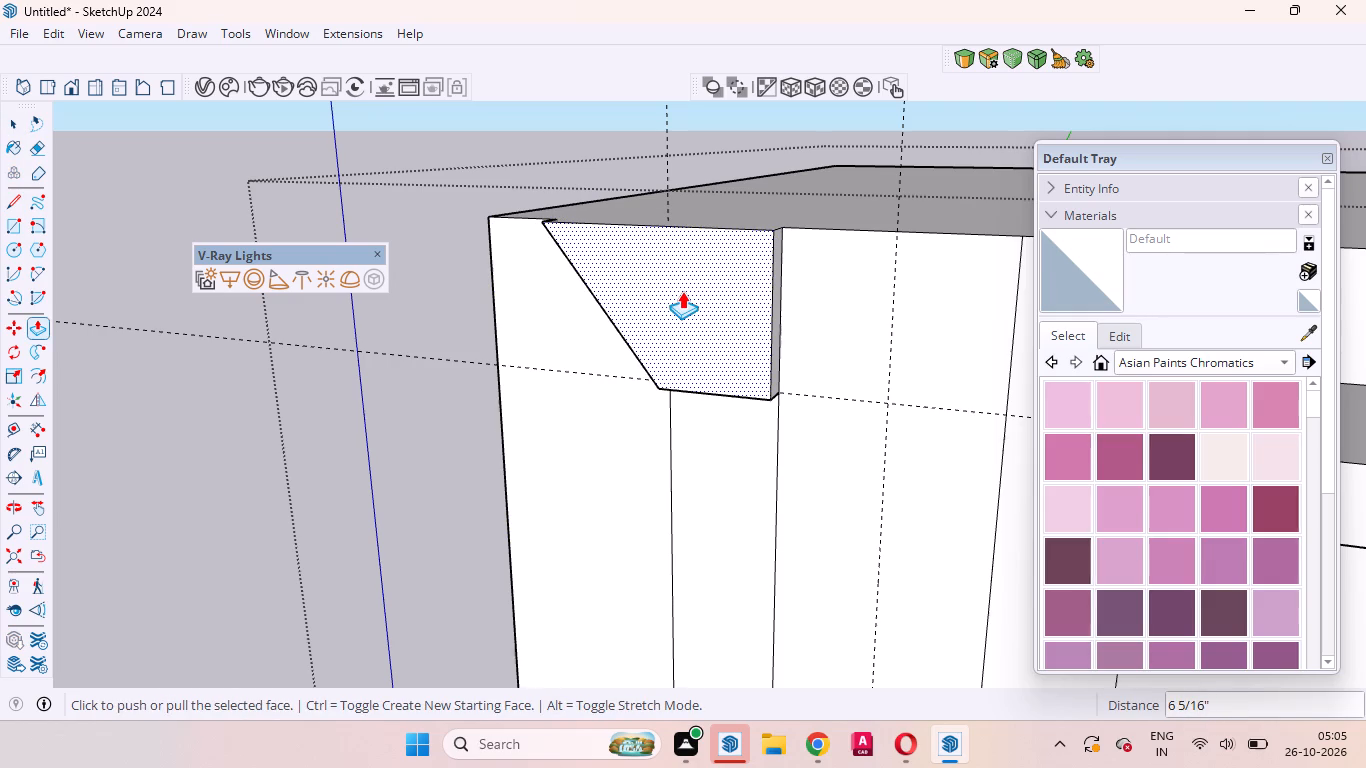
Draw a diagonal line about 3' 10" long across the projection's sloping side face, from its lower wall corner to its upper outer corner.
{"action": "middle_click_drag", "start_coordinate": [582, 329], "coordinate": [1062, 181]}
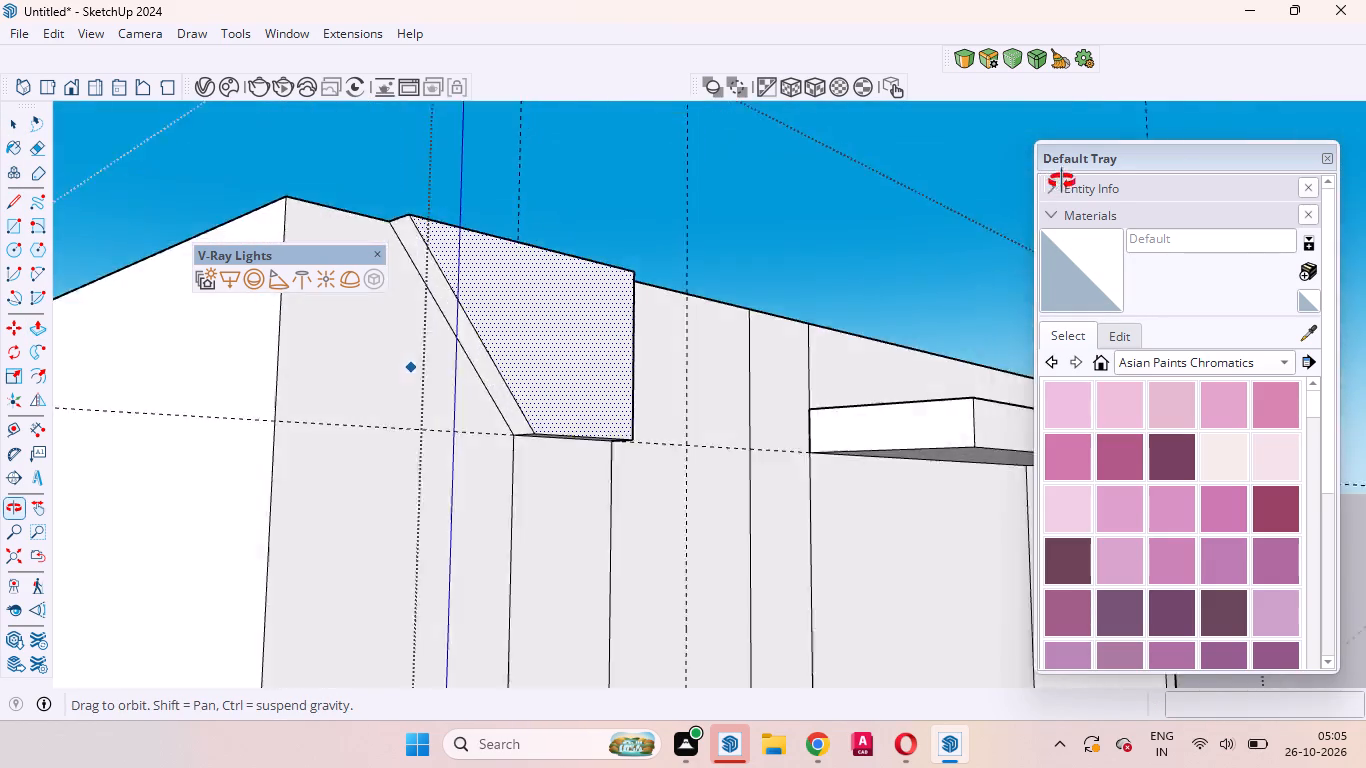
{"action": "middle_click_drag", "start_coordinate": [1062, 181], "coordinate": [1220, 200]}
{"action": "scroll", "coordinate": [1216, 207], "scroll_direction": "up", "scroll_amount": 1}
{"action": "key", "text": "space"}
{"action": "left_click", "coordinate": [497, 316]}
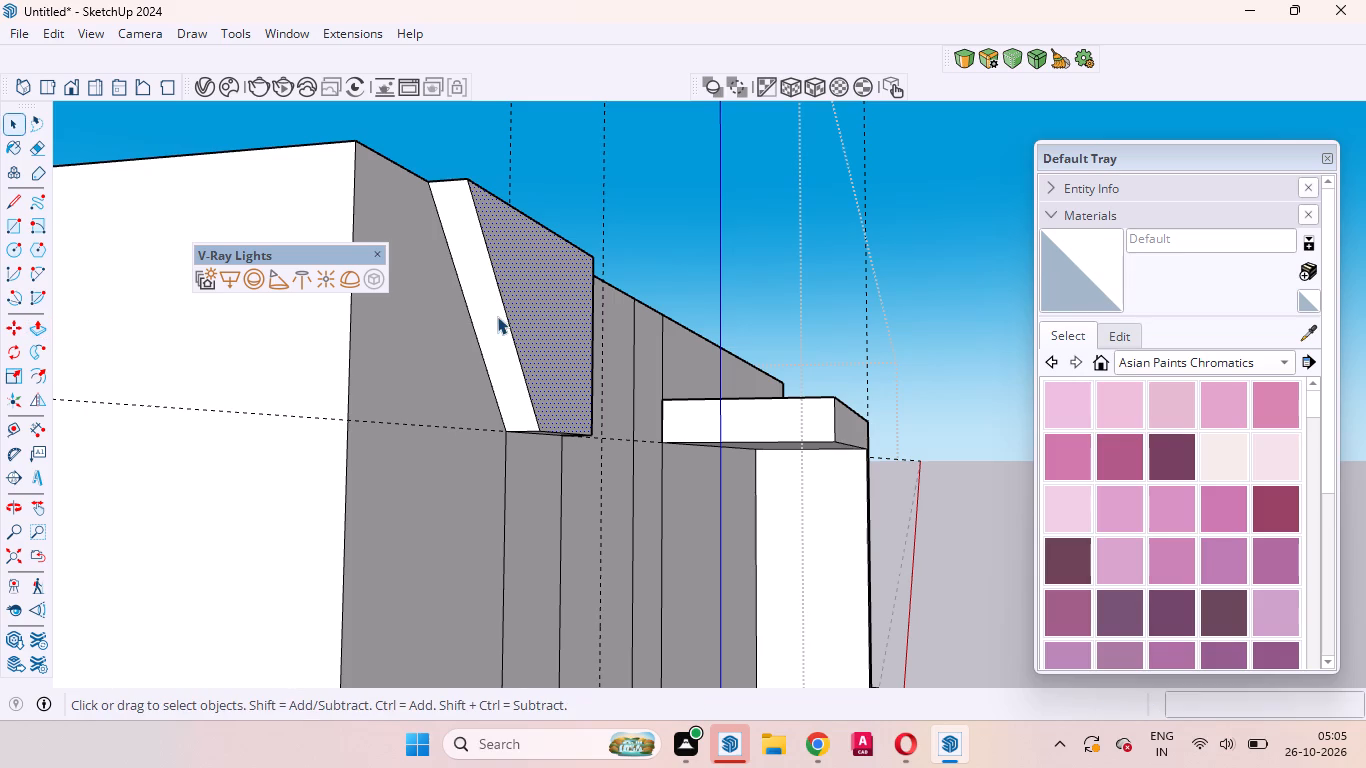
{"action": "scroll", "coordinate": [626, 280], "scroll_direction": "down", "scroll_amount": 4}
{"action": "scroll", "coordinate": [490, 386], "scroll_direction": "up", "scroll_amount": 6}
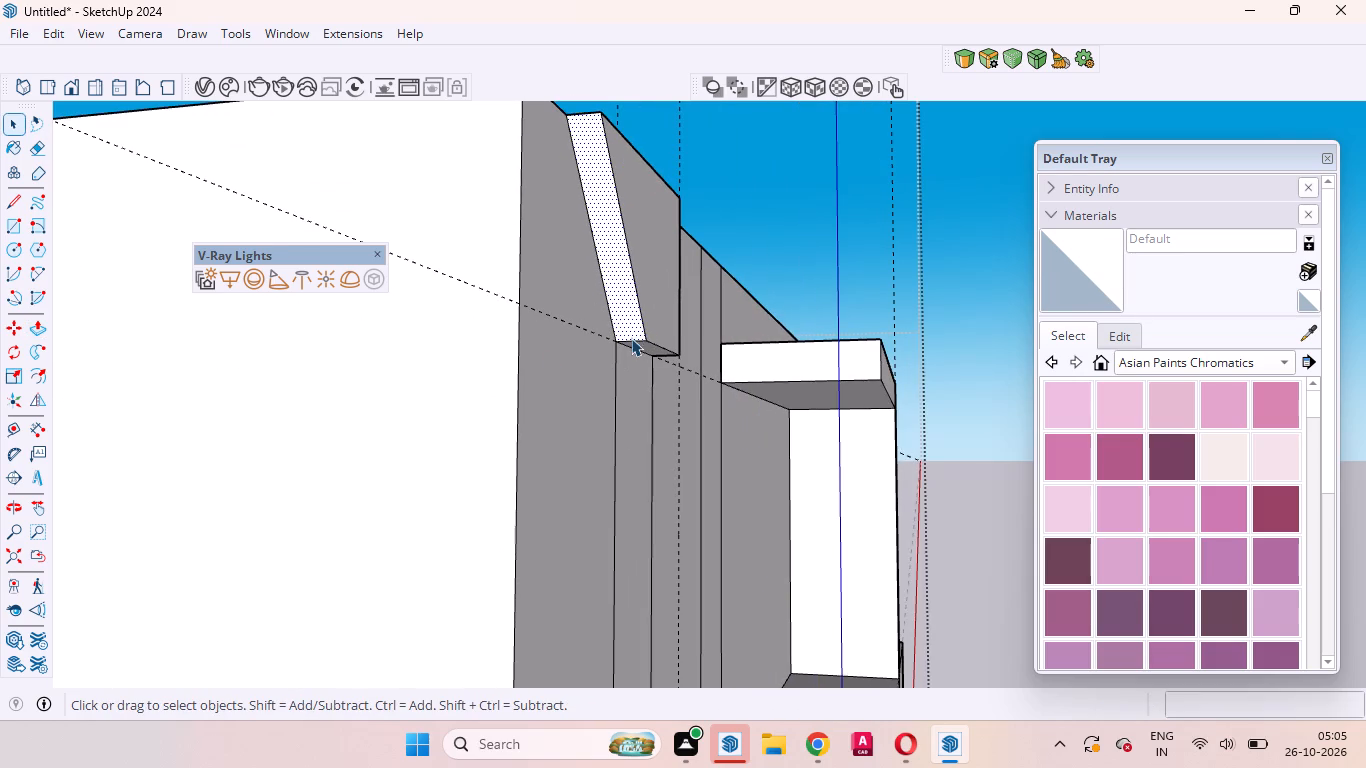
{"action": "scroll", "coordinate": [644, 324], "scroll_direction": "up", "scroll_amount": 2}
{"action": "scroll", "coordinate": [644, 355], "scroll_direction": "down", "scroll_amount": 3}
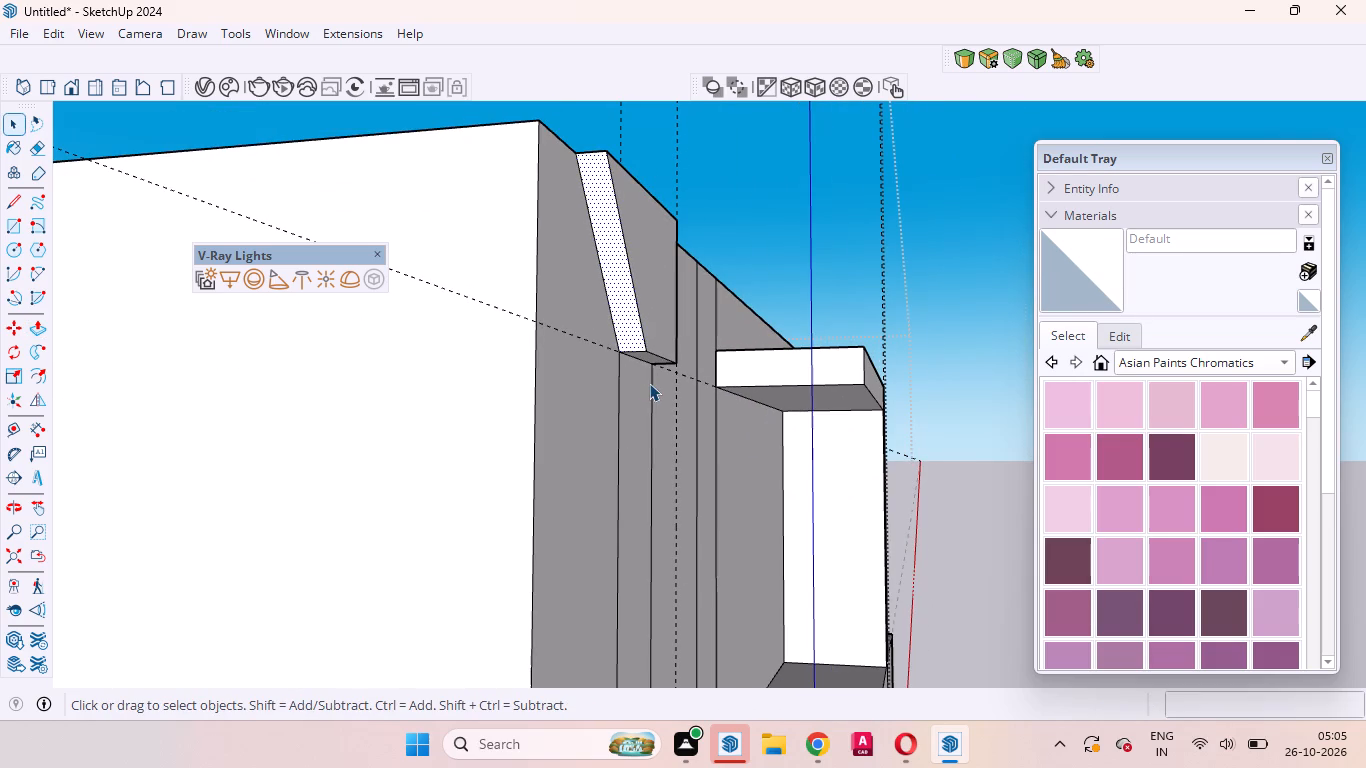
{"action": "key", "text": "l"}
{"action": "left_click", "coordinate": [624, 353]}
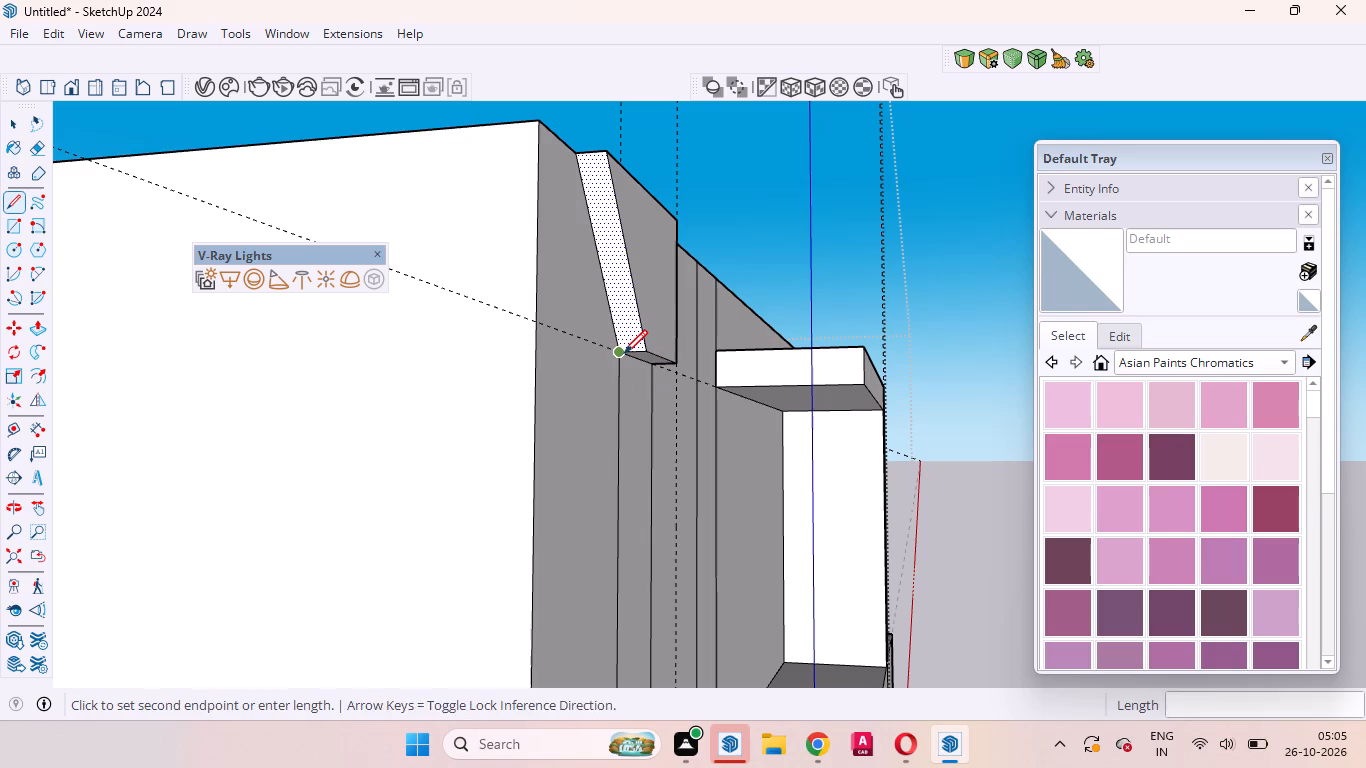
{"action": "left_click", "coordinate": [610, 159]}
{"action": "key", "text": "space"}
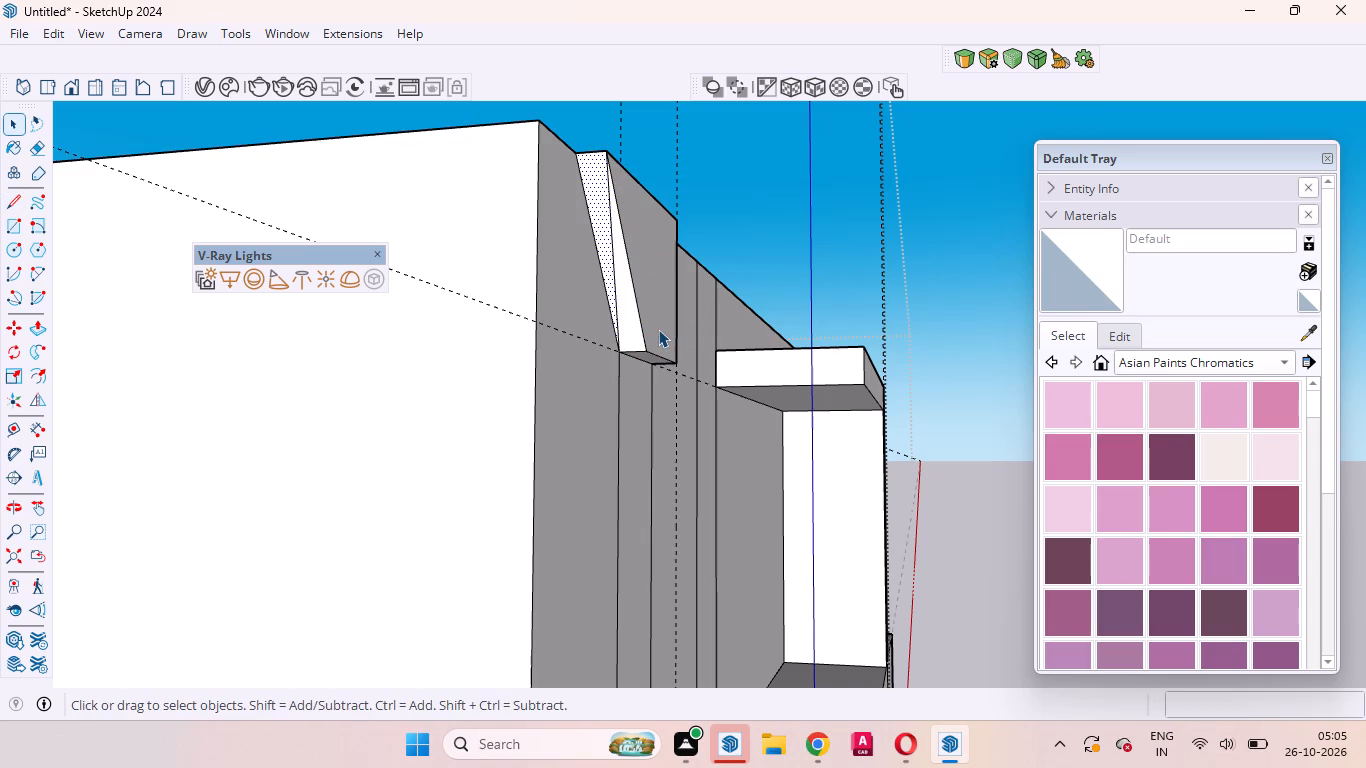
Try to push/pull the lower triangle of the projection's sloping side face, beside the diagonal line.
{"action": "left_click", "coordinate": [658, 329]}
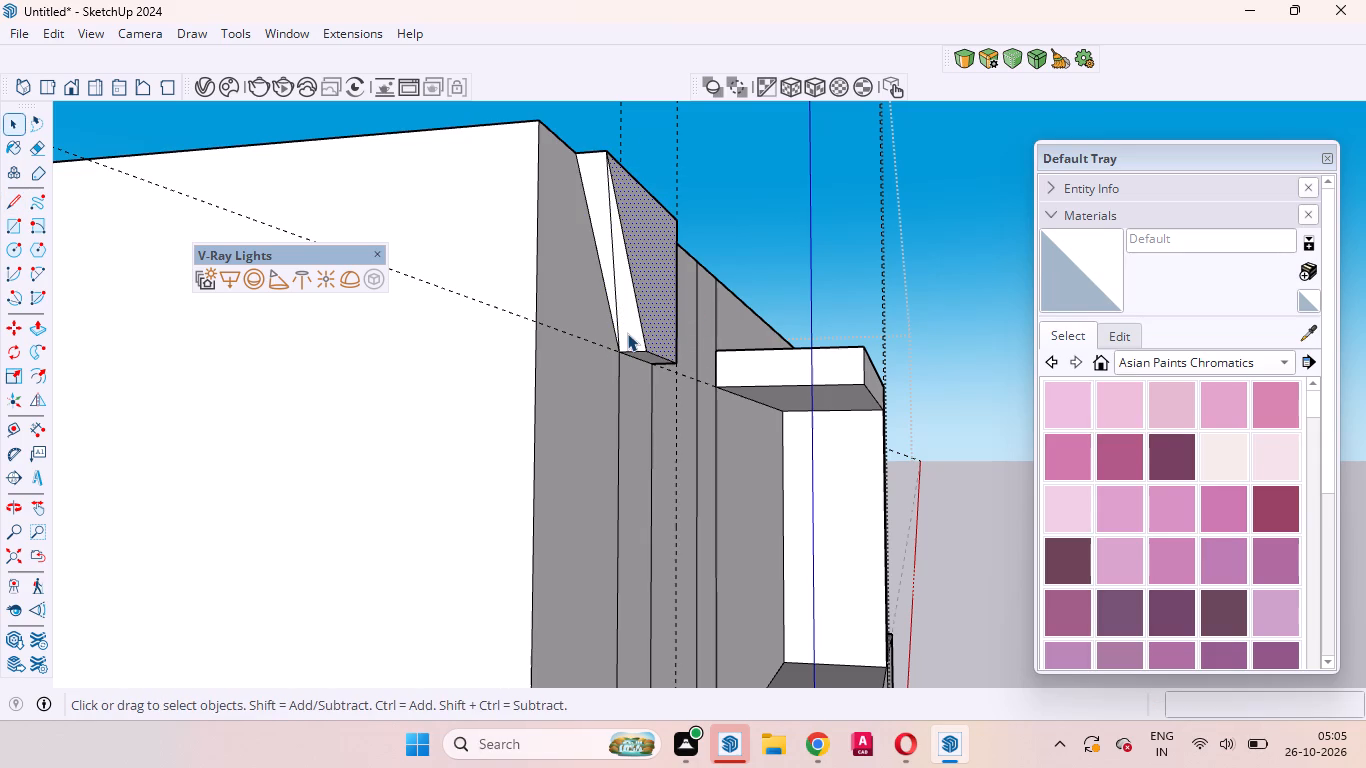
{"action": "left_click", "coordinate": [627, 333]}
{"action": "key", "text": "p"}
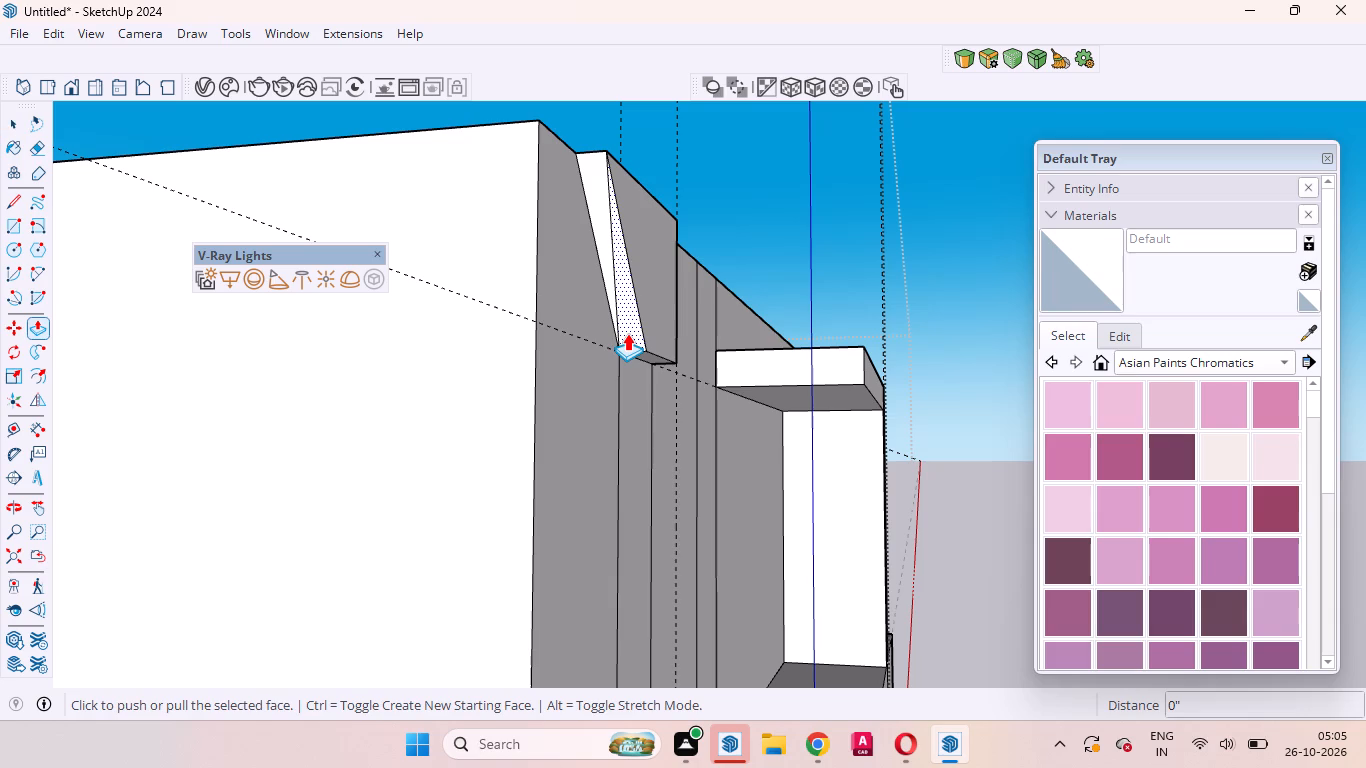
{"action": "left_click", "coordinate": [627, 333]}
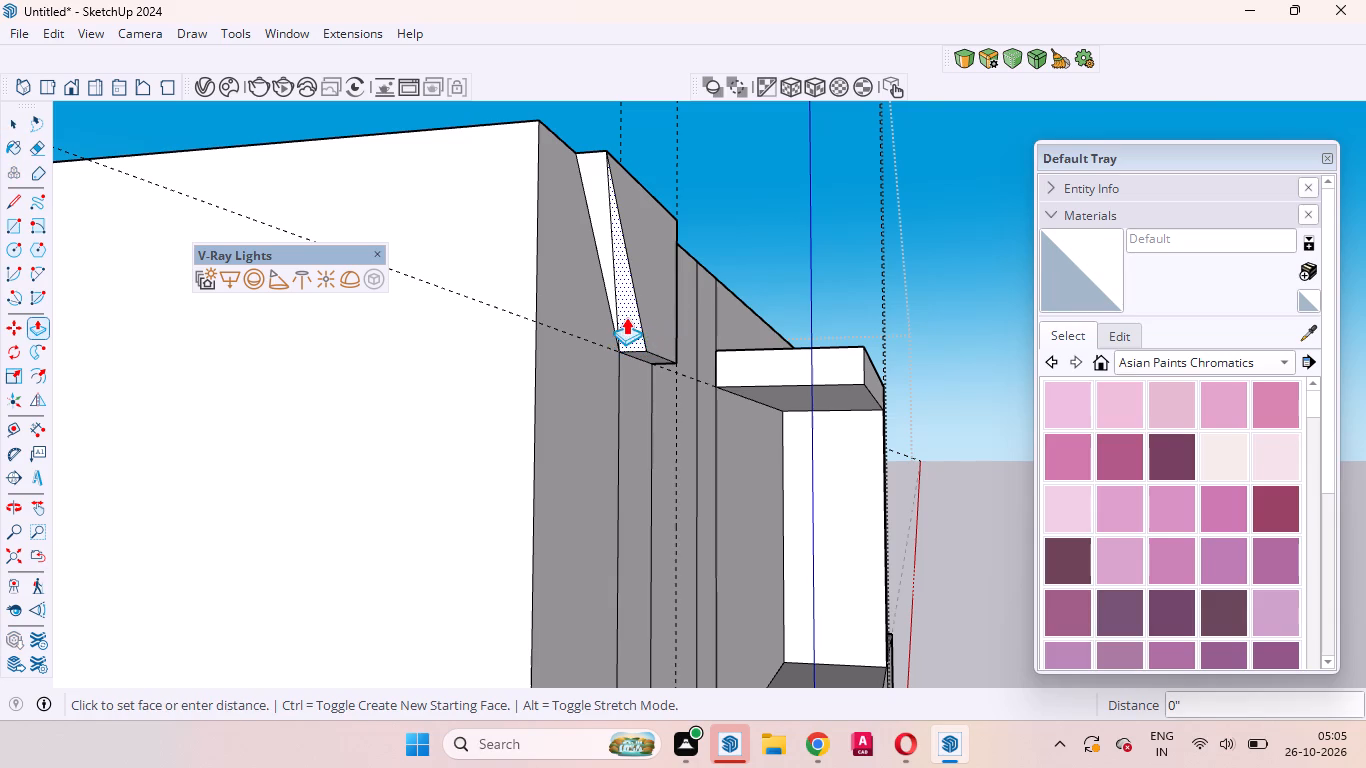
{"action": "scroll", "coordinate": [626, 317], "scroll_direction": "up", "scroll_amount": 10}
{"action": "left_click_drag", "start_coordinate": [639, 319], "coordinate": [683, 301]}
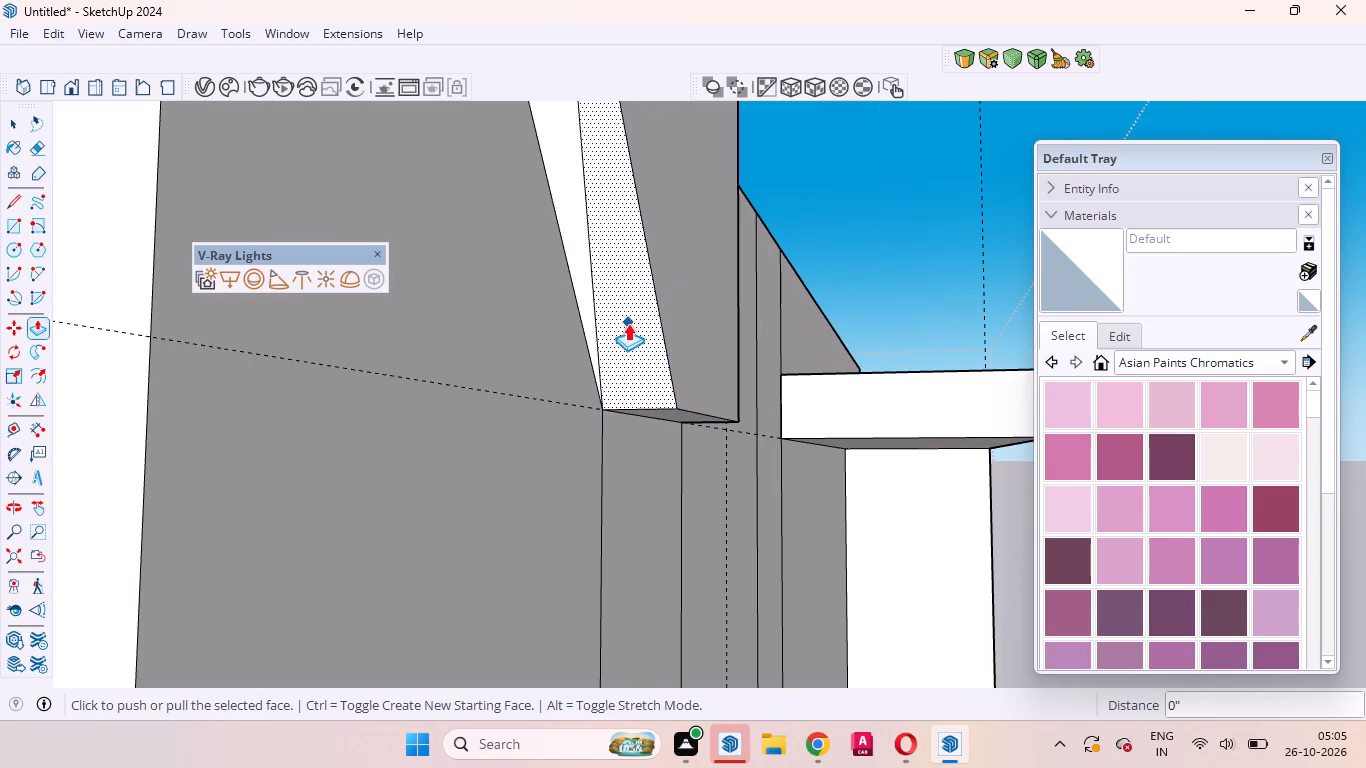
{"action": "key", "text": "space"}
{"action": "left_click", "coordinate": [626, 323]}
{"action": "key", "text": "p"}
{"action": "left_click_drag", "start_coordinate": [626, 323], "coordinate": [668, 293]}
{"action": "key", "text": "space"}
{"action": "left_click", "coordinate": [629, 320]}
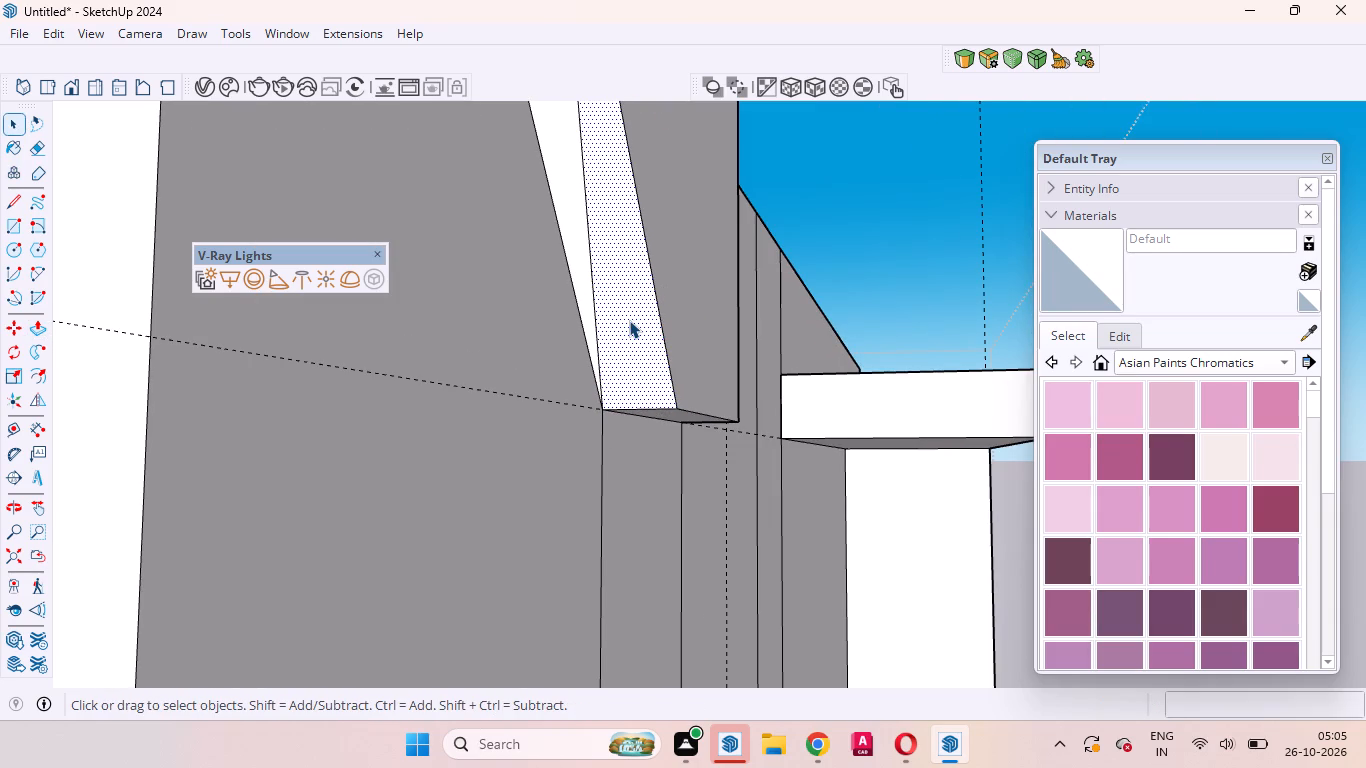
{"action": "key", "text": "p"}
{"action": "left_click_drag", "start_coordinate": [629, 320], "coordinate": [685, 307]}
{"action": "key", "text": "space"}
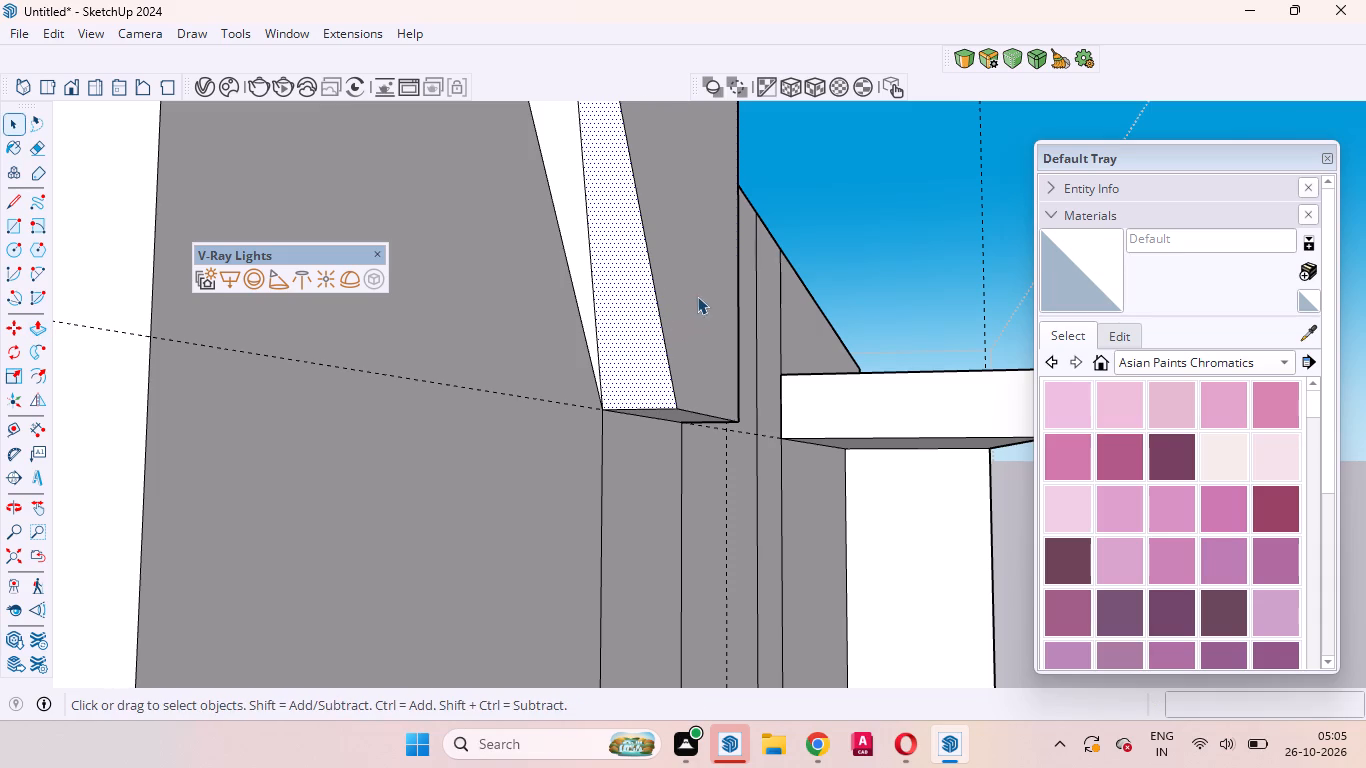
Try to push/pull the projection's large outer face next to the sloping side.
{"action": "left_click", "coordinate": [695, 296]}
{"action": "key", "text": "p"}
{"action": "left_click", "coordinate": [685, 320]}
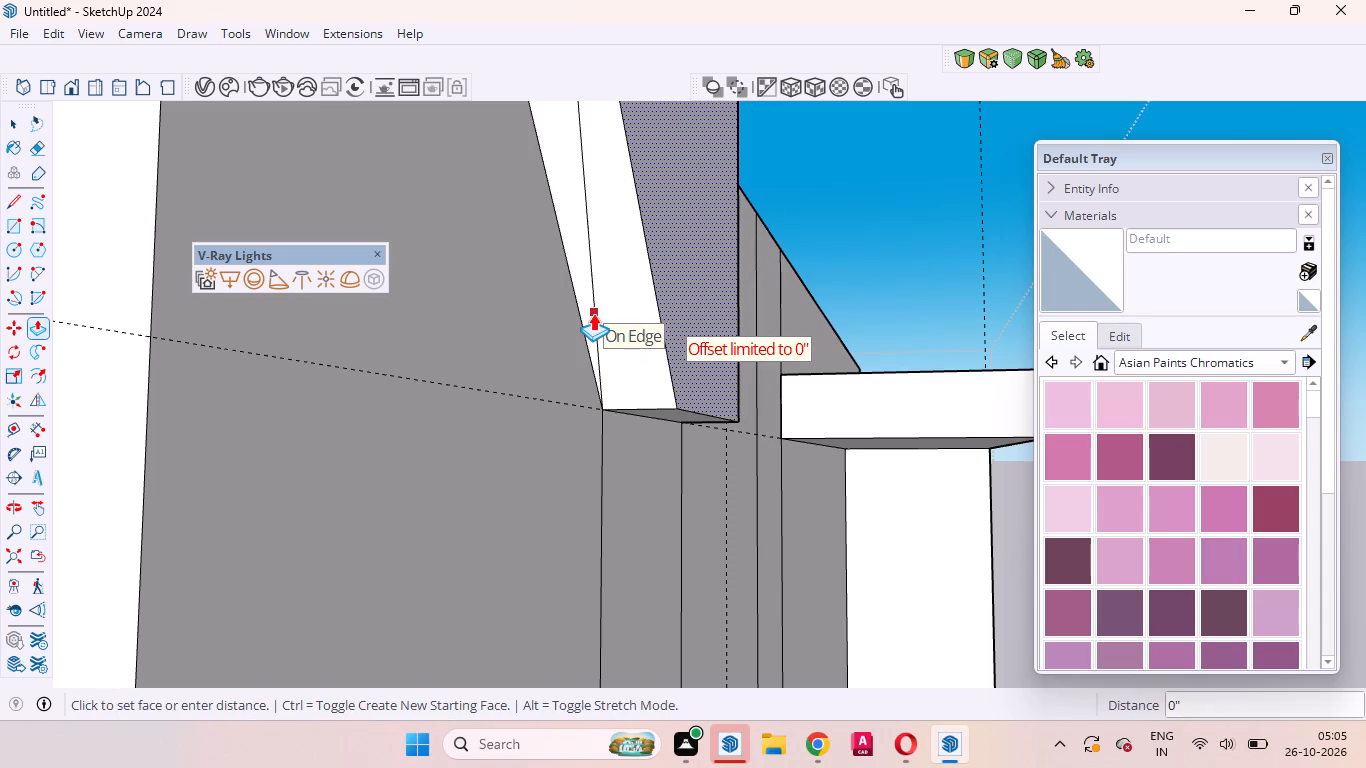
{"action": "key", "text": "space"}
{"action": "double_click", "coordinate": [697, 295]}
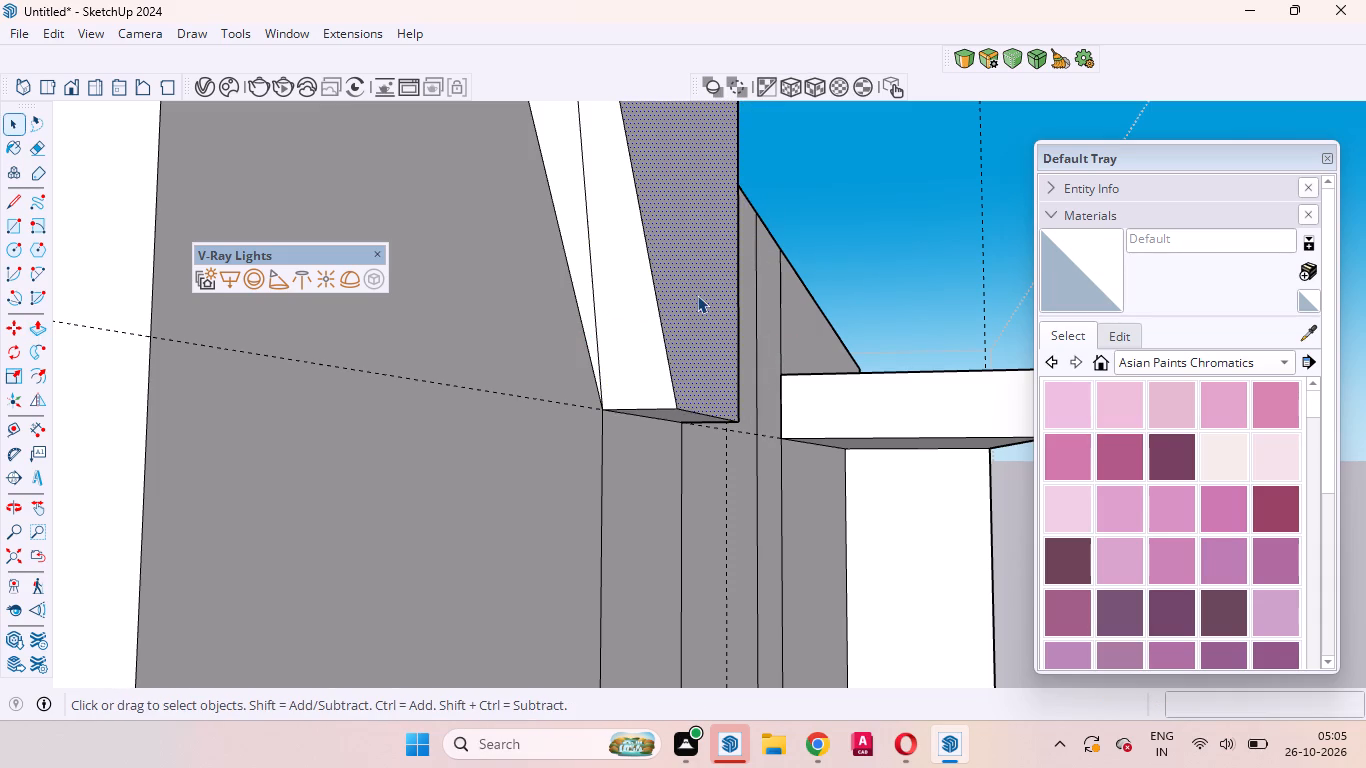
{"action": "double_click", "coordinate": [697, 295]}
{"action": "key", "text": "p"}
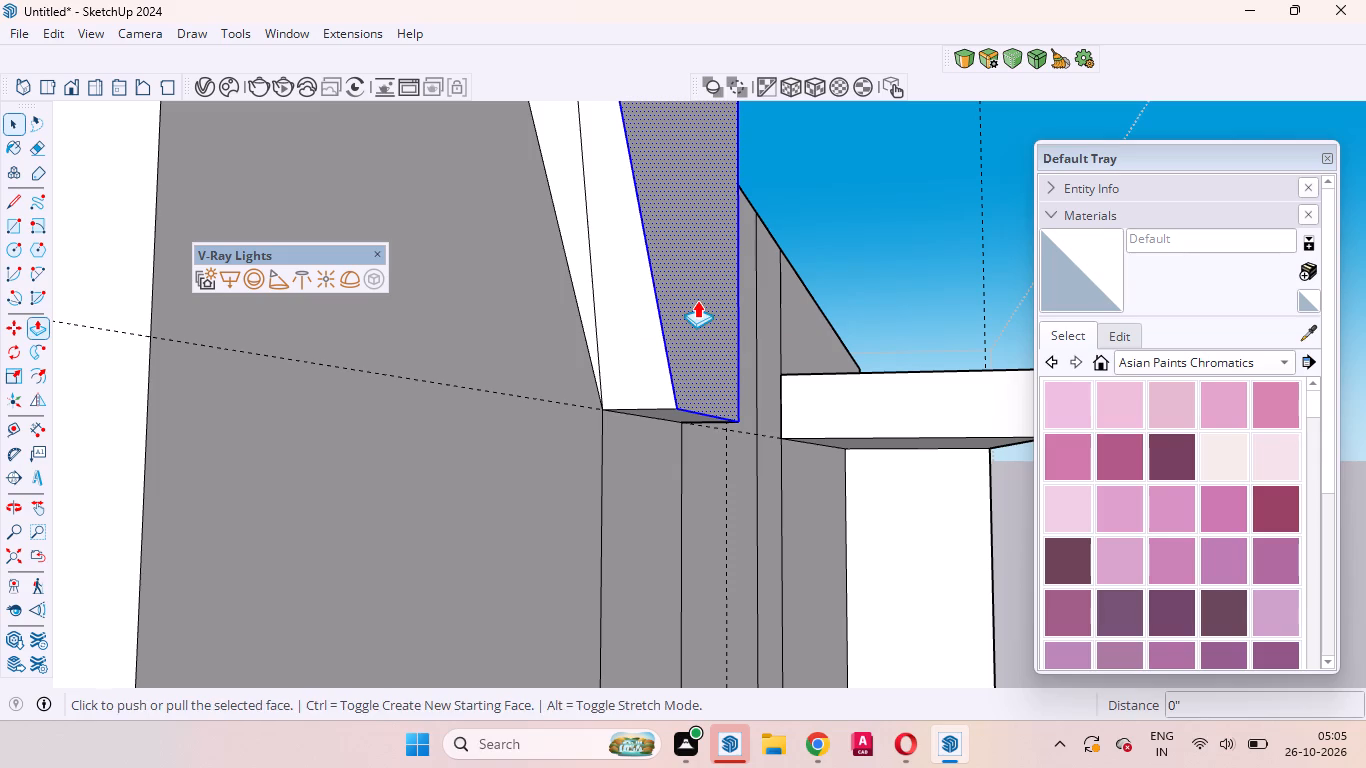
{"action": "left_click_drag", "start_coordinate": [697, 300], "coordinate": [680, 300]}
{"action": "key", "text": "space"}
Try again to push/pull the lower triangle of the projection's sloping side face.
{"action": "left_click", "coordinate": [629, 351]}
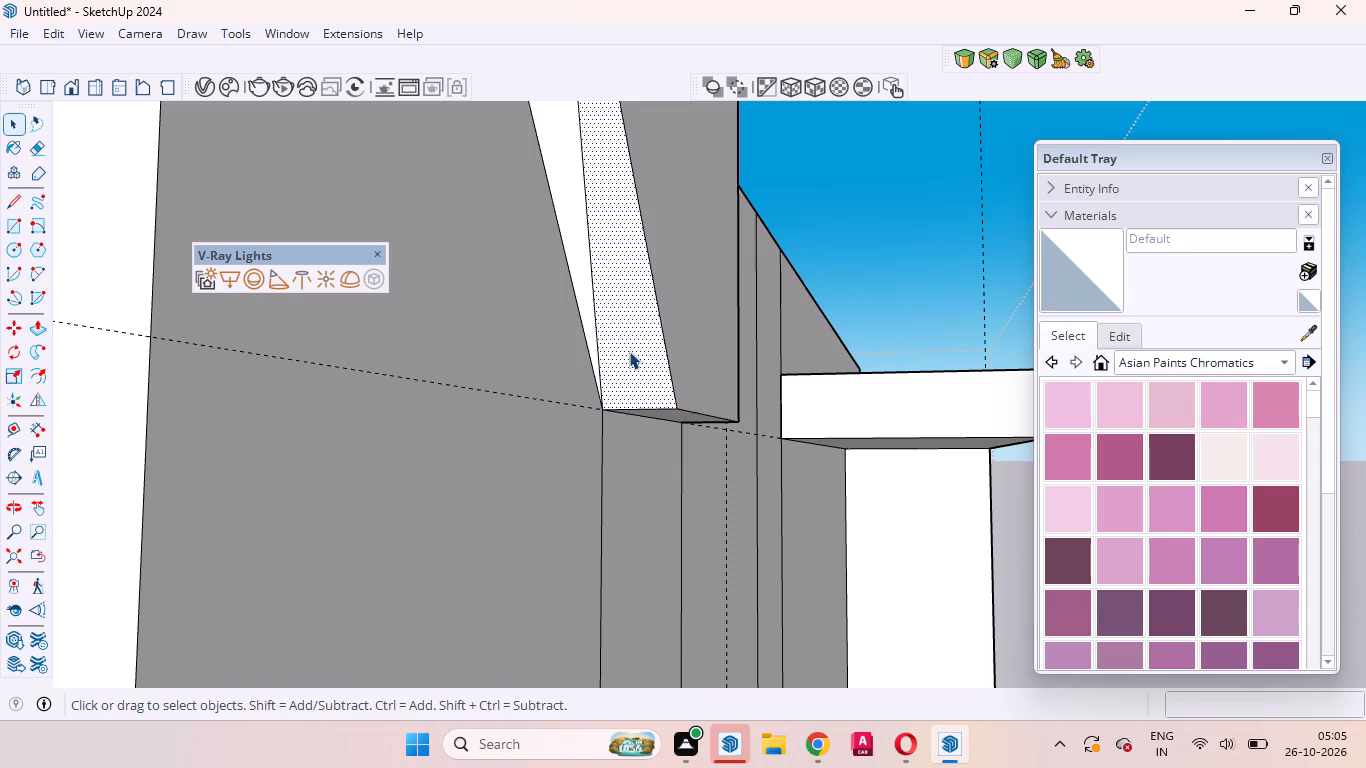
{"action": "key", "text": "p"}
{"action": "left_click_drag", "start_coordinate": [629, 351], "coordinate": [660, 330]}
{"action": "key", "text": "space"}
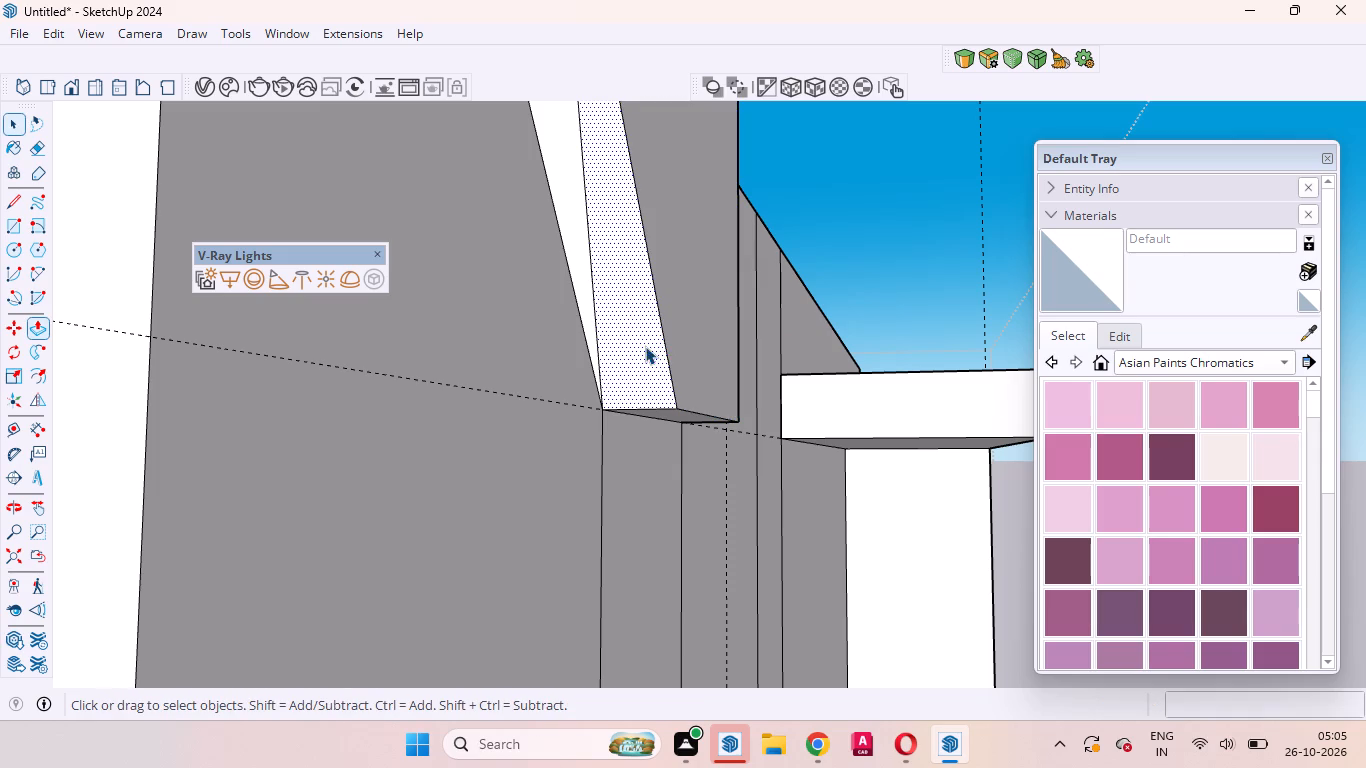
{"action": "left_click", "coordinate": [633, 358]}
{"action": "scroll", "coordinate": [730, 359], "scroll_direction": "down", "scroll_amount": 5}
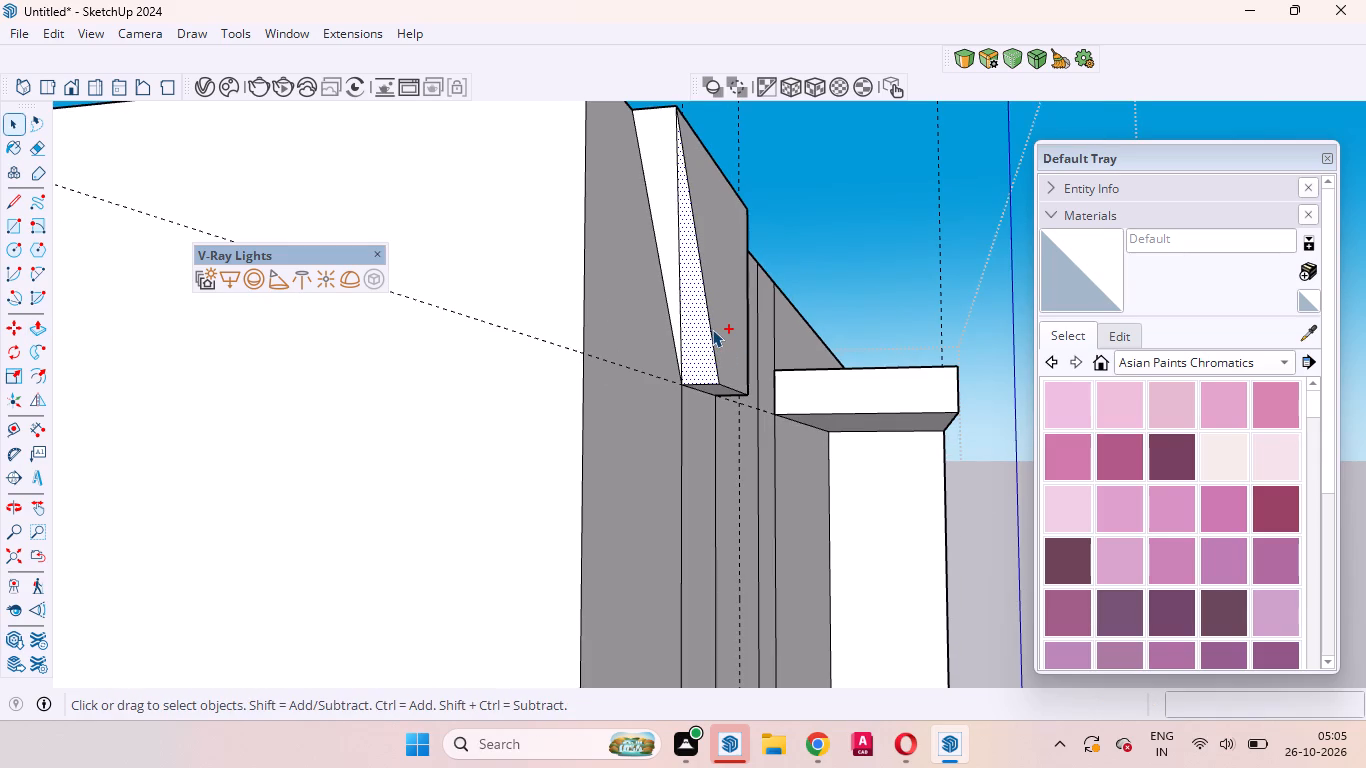
Undo the diagonal line across the projection's sloping side face.
{"action": "key", "text": "ctrl+z"}
{"action": "key", "text": "ctrl+z"}
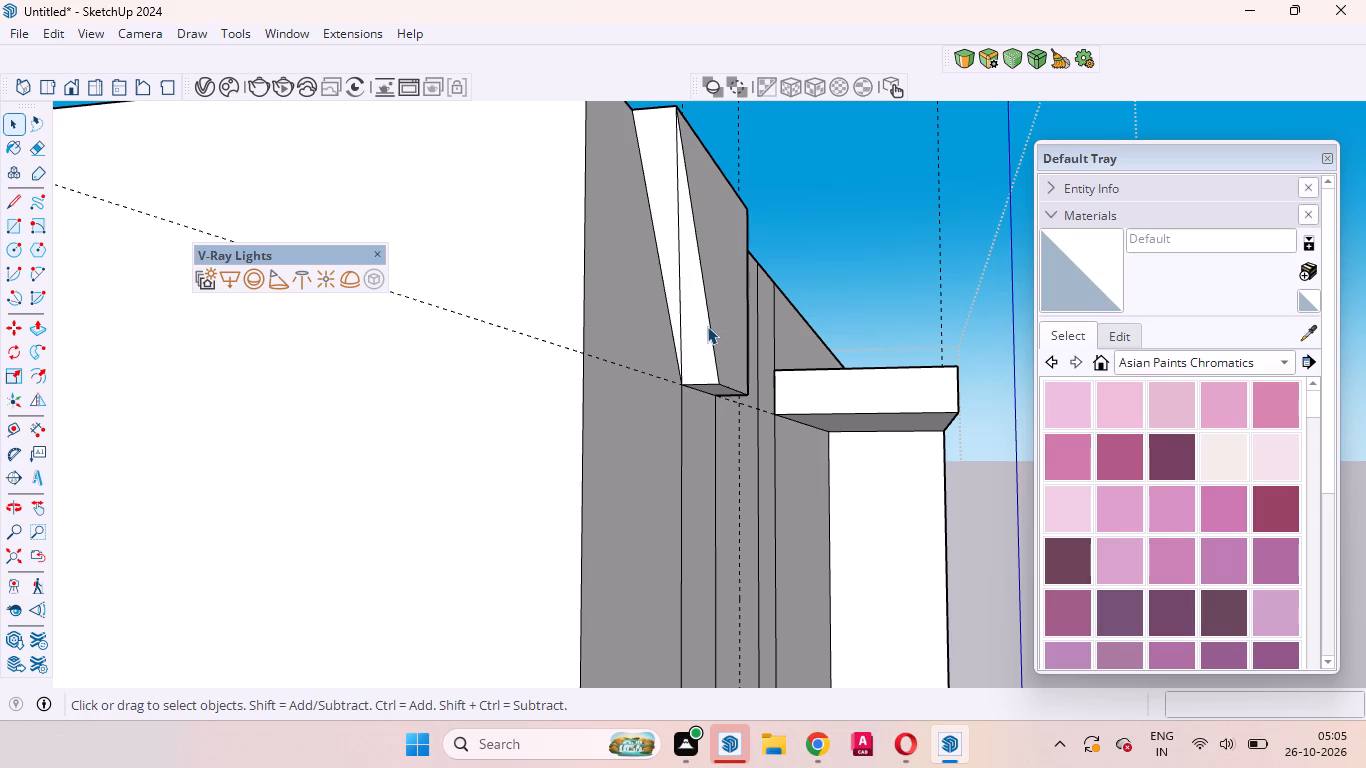
{"action": "key", "text": "ctrl+z"}
{"action": "key", "text": "ctrl+z"}
{"action": "key", "text": "ctrl+z"}
{"action": "key", "text": "ctrl+z"}
Draw a diagonal line about 3' 8" long on the sloping side face, from its bottom edge just off the wall corner to near its upper outer corner.
{"action": "middle_click_drag", "start_coordinate": [726, 371], "coordinate": [769, 378]}
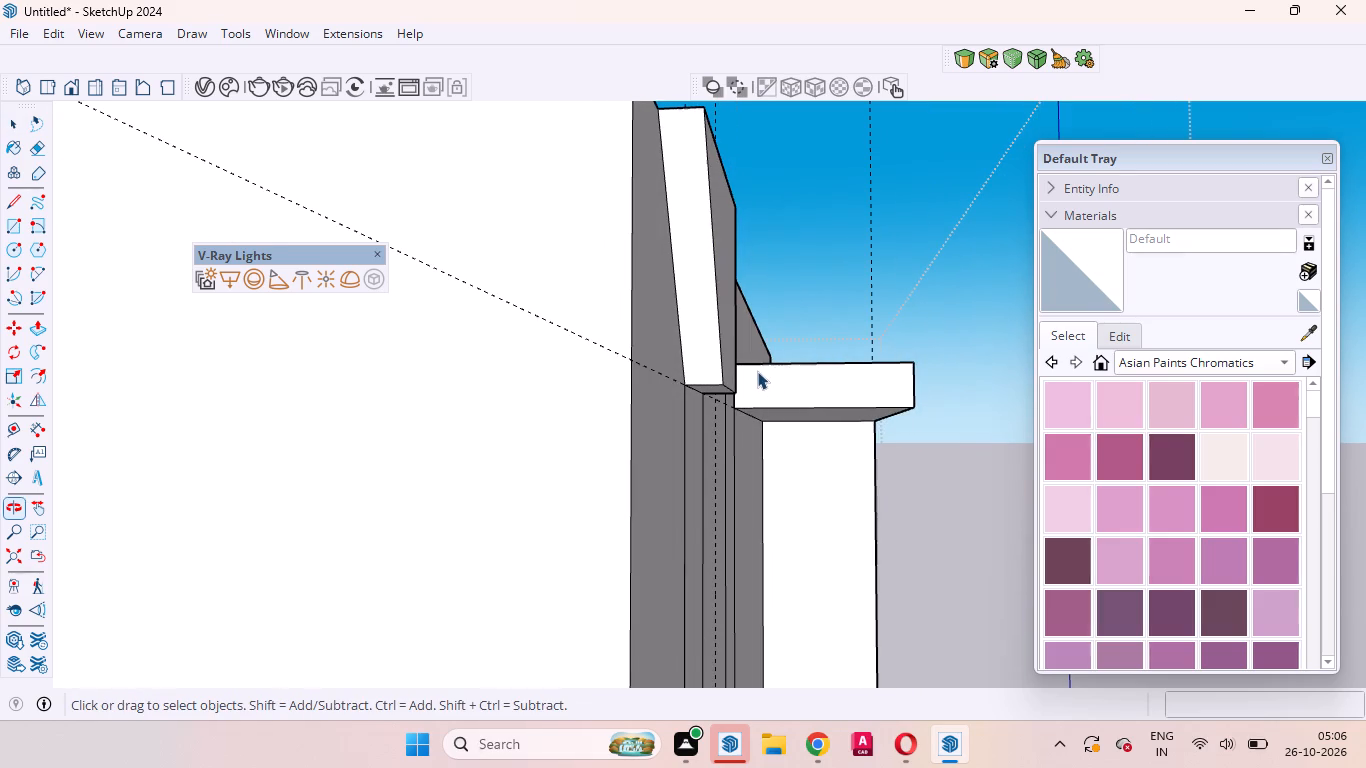
{"action": "key", "text": "l"}
{"action": "scroll", "coordinate": [714, 400], "scroll_direction": "up", "scroll_amount": 4}
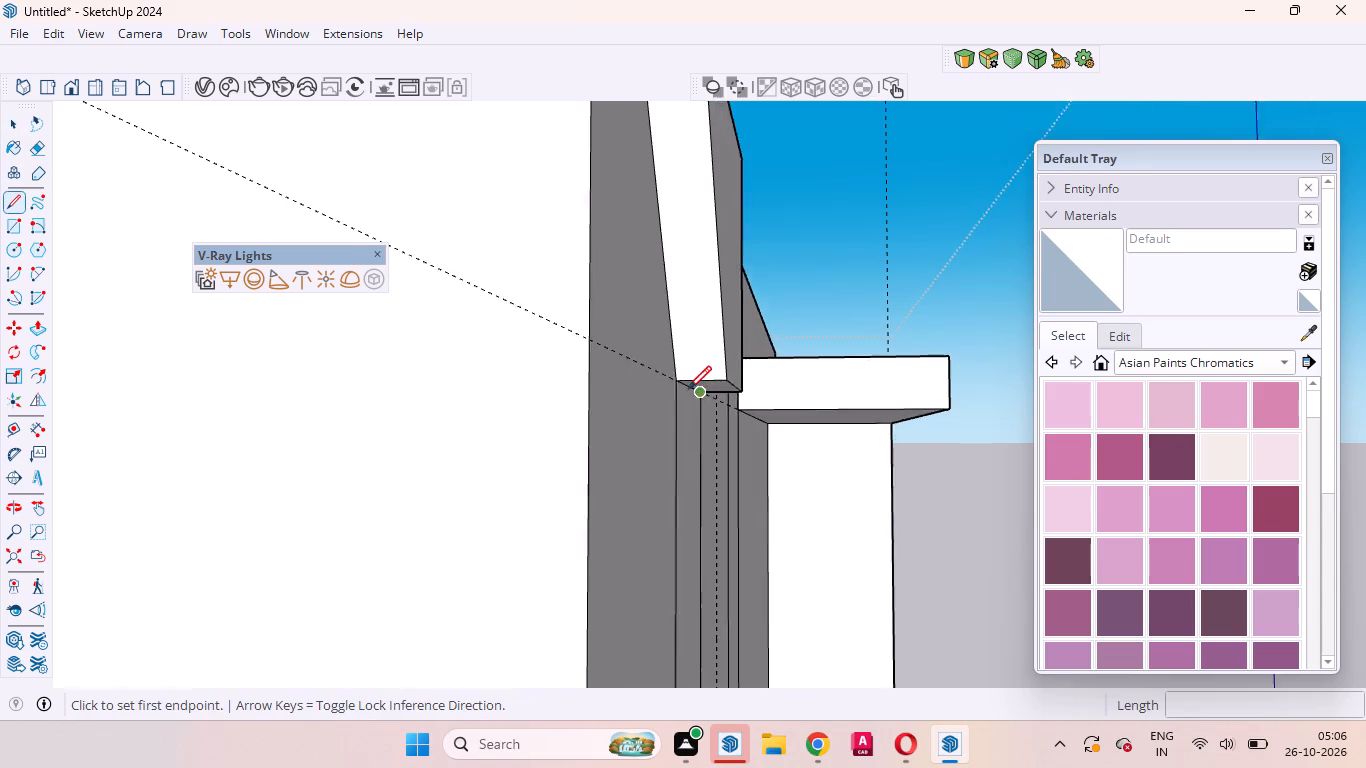
{"action": "scroll", "coordinate": [688, 389], "scroll_direction": "up", "scroll_amount": 5}
{"action": "left_click", "coordinate": [679, 375]}
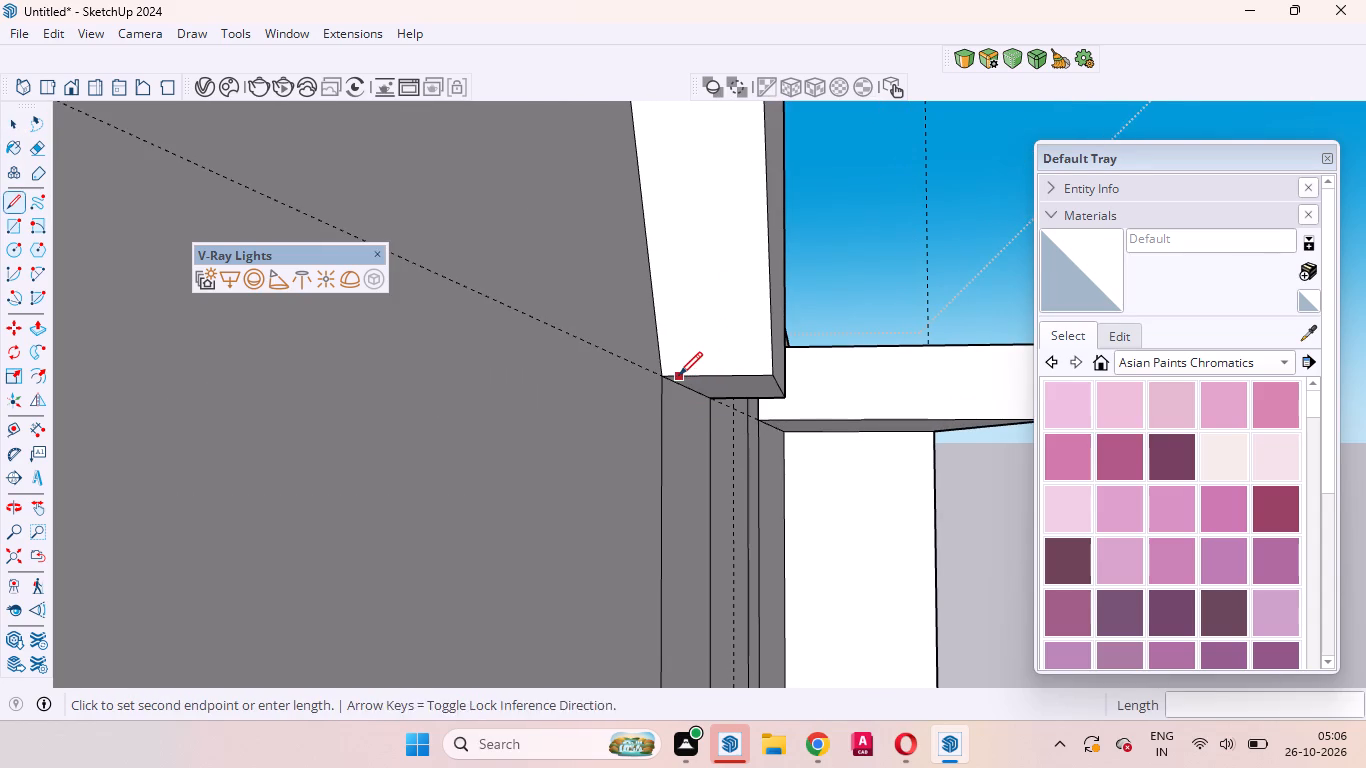
{"action": "scroll", "coordinate": [690, 361], "scroll_direction": "down", "scroll_amount": 13}
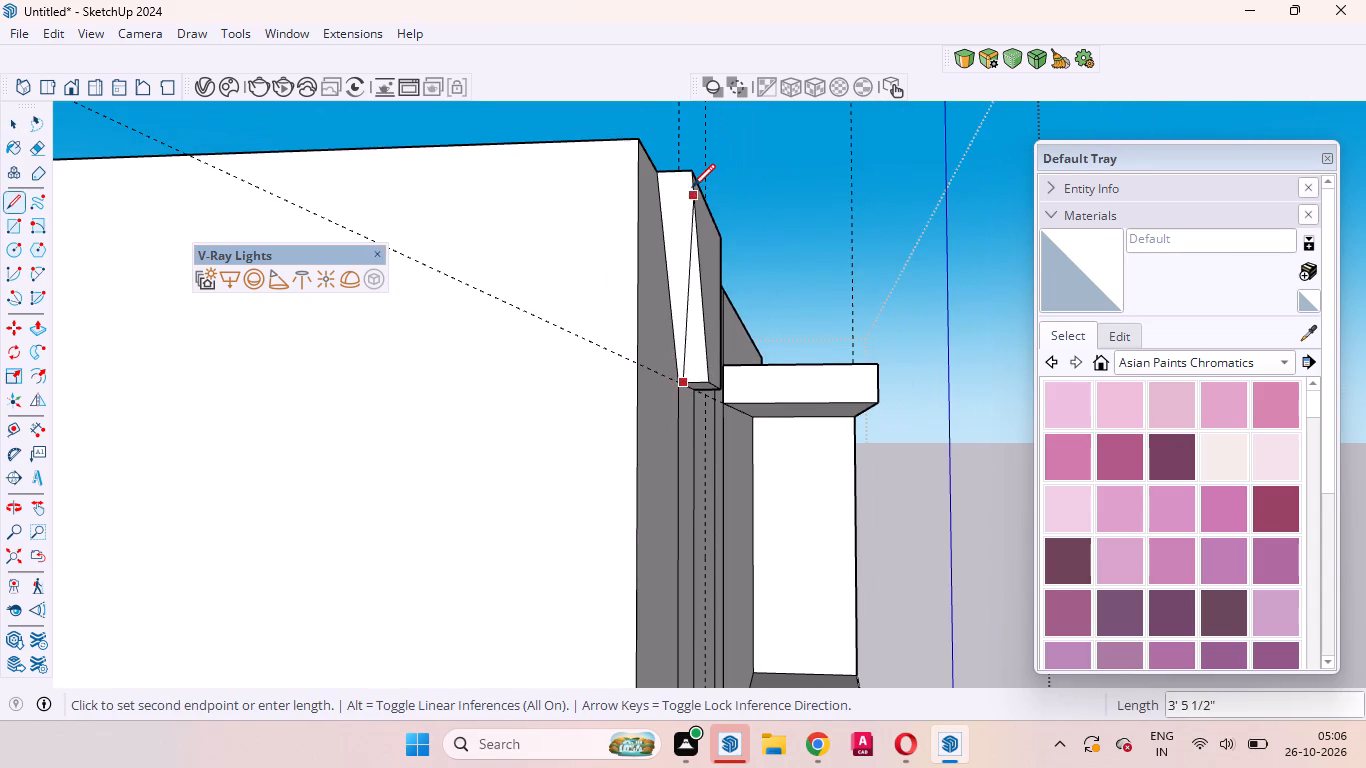
{"action": "scroll", "coordinate": [692, 187], "scroll_direction": "up", "scroll_amount": 4}
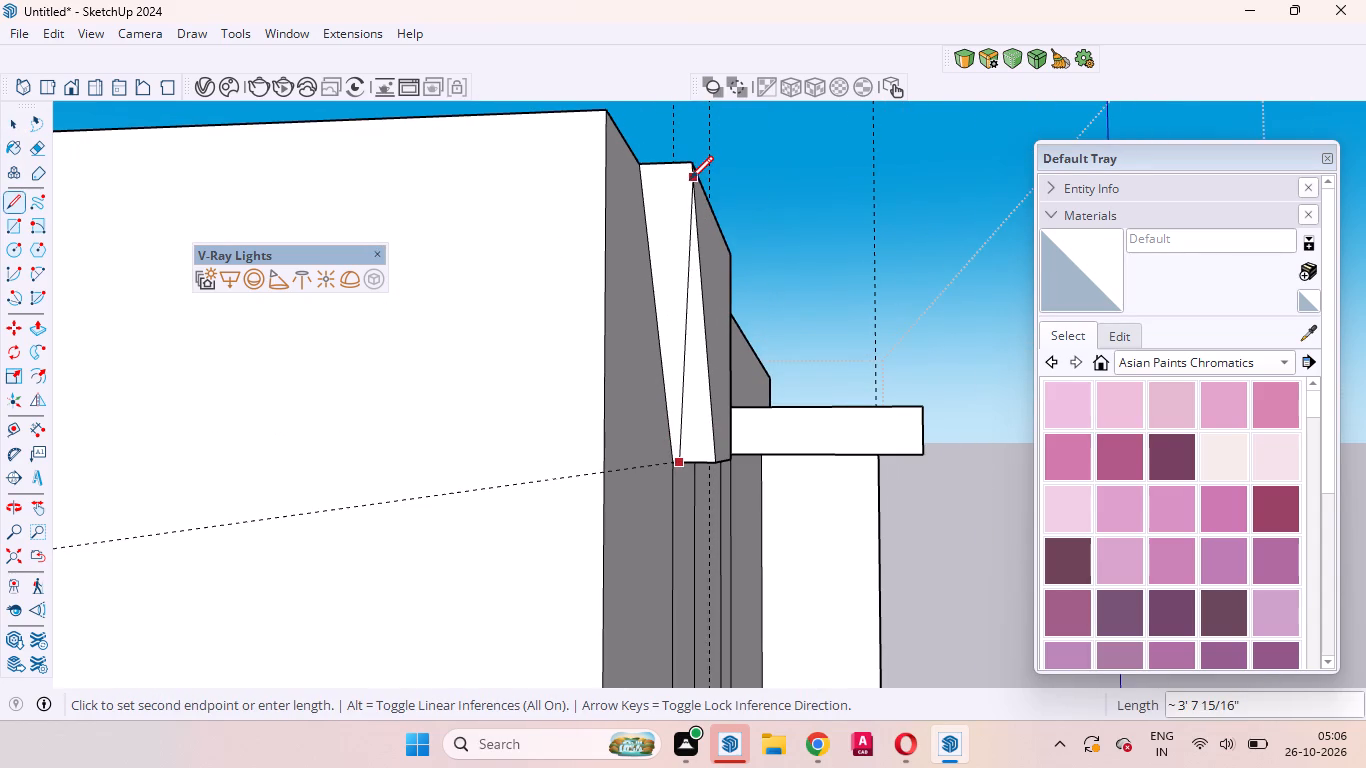
{"action": "left_click", "coordinate": [691, 178]}
{"action": "key", "text": "space"}
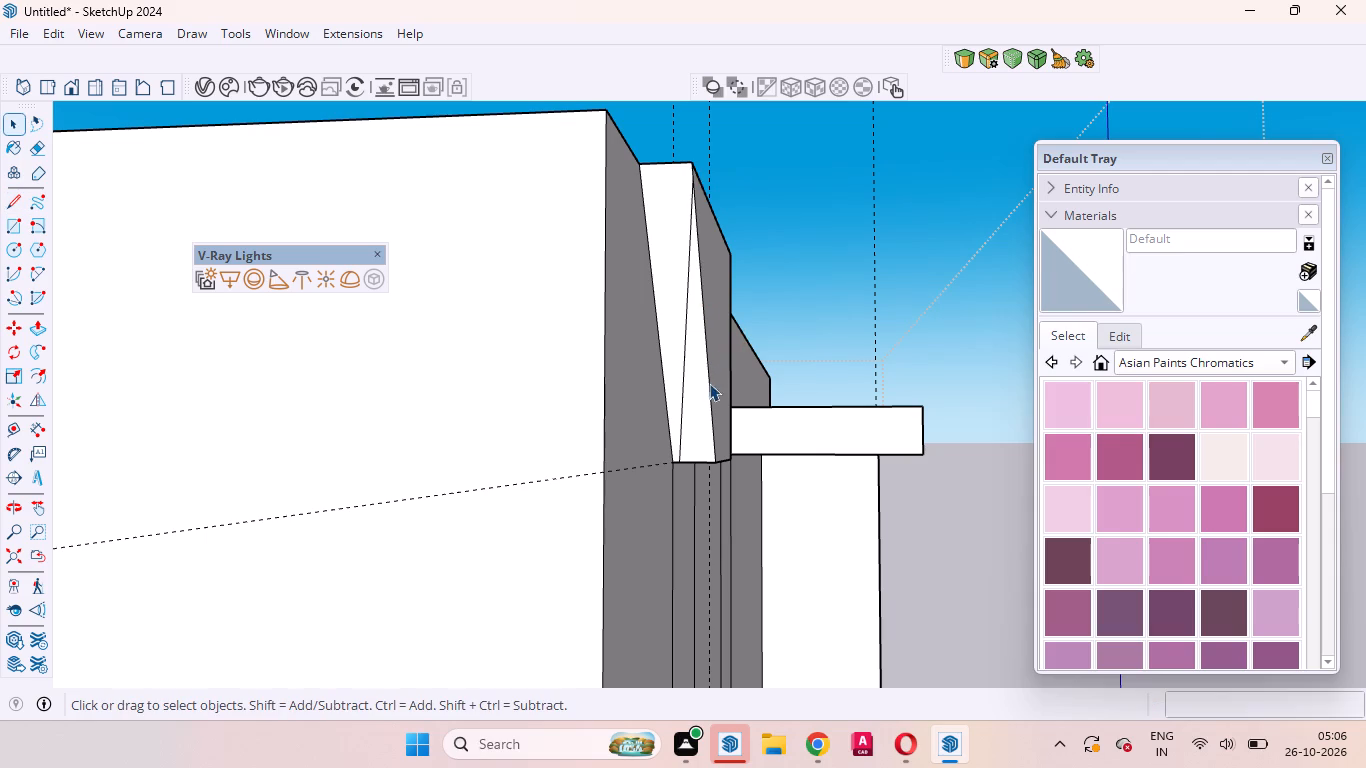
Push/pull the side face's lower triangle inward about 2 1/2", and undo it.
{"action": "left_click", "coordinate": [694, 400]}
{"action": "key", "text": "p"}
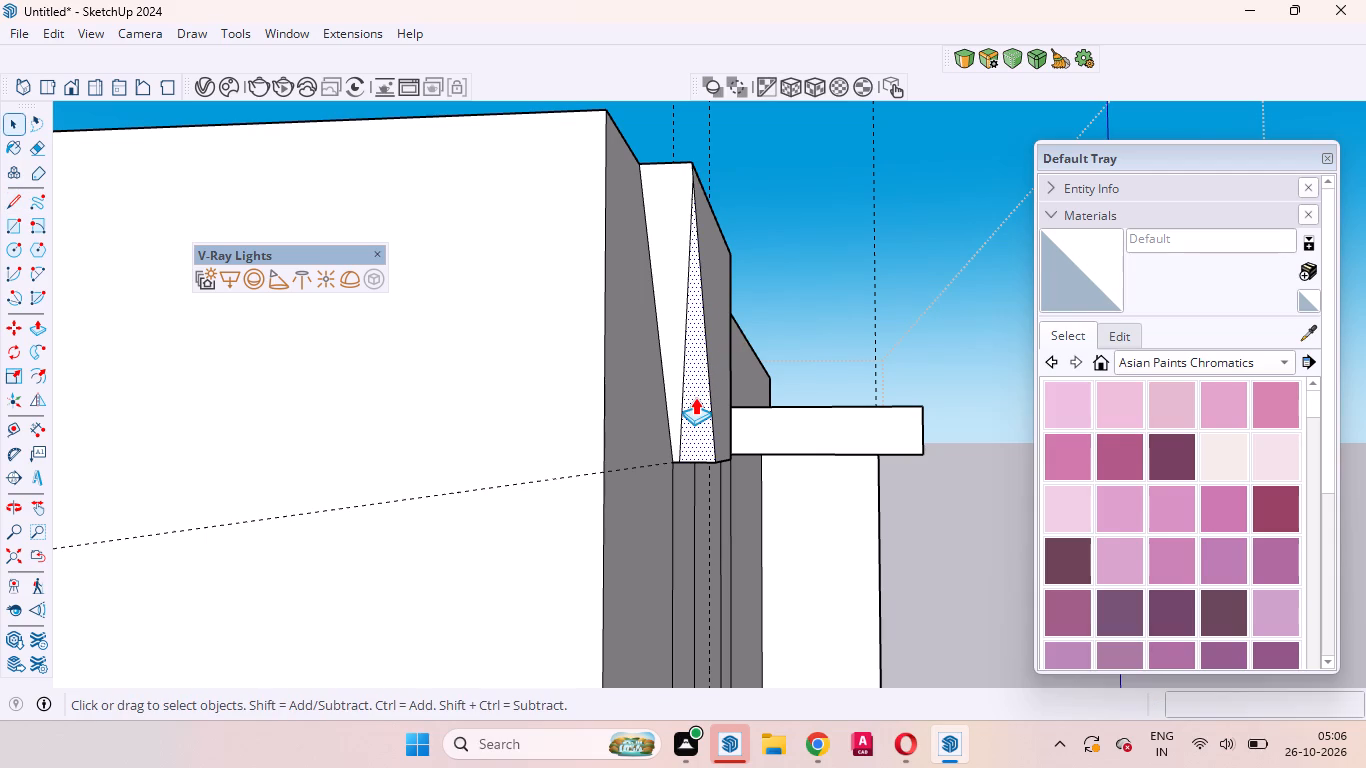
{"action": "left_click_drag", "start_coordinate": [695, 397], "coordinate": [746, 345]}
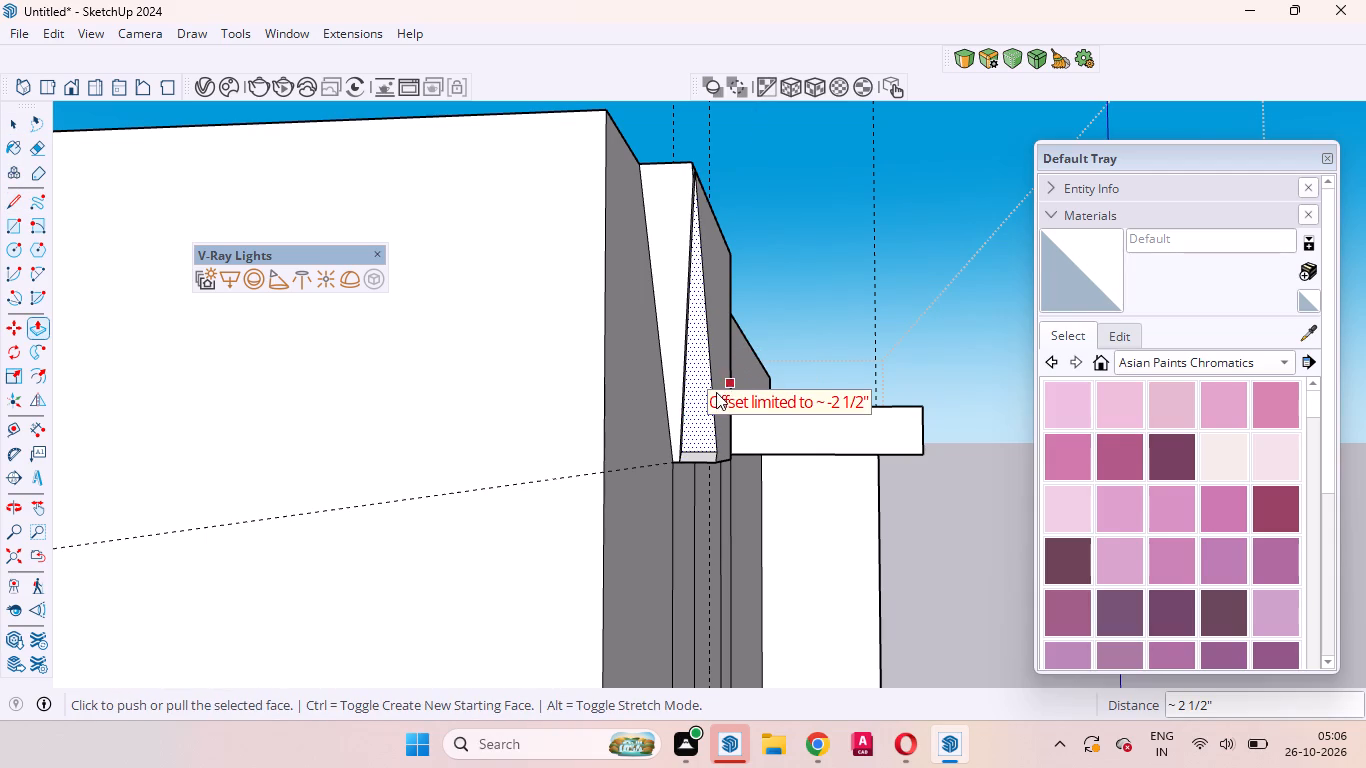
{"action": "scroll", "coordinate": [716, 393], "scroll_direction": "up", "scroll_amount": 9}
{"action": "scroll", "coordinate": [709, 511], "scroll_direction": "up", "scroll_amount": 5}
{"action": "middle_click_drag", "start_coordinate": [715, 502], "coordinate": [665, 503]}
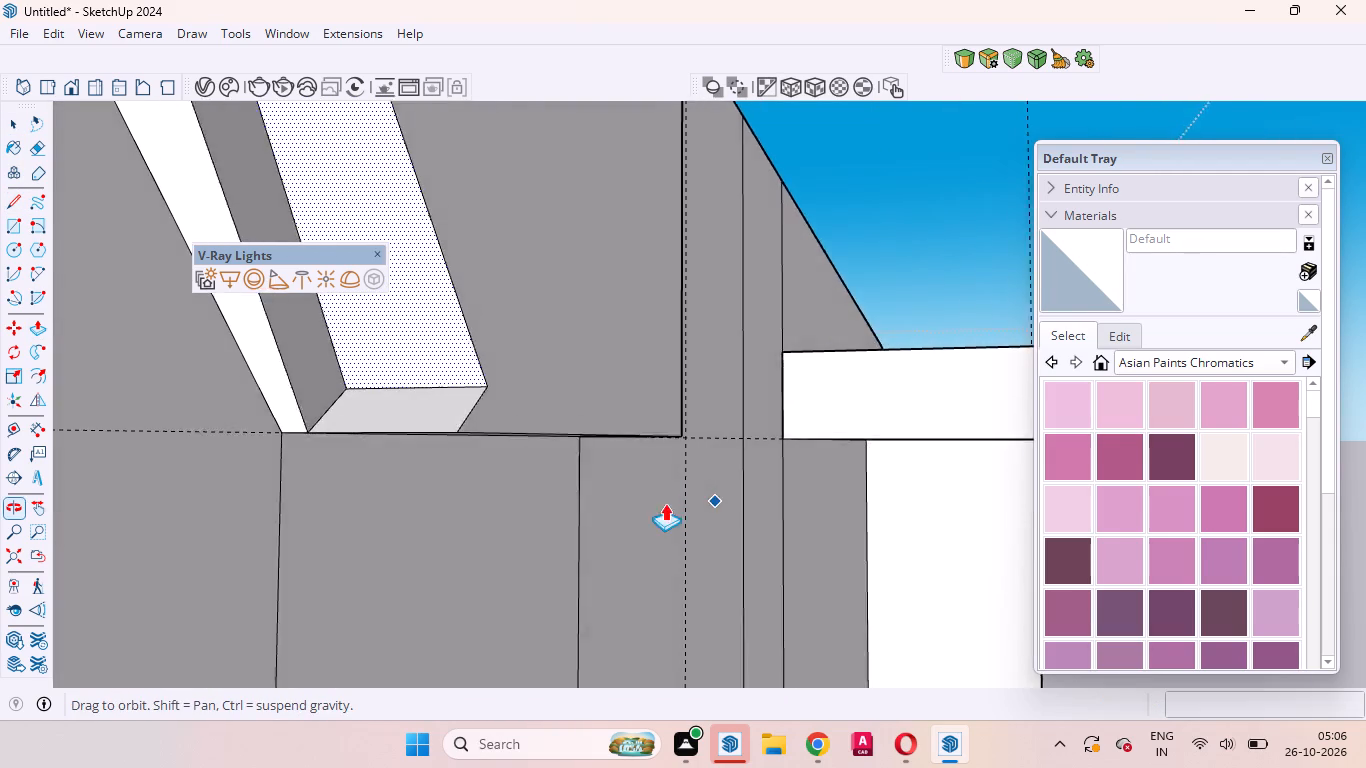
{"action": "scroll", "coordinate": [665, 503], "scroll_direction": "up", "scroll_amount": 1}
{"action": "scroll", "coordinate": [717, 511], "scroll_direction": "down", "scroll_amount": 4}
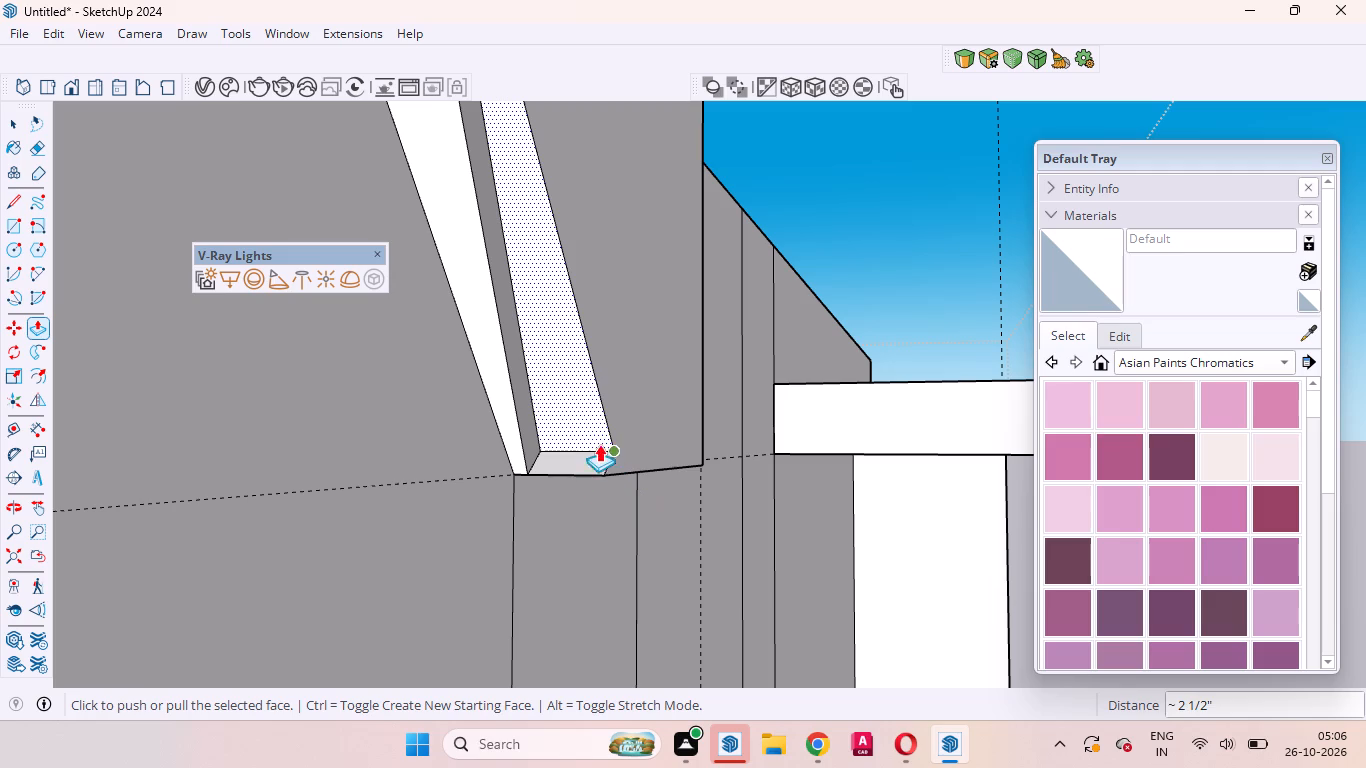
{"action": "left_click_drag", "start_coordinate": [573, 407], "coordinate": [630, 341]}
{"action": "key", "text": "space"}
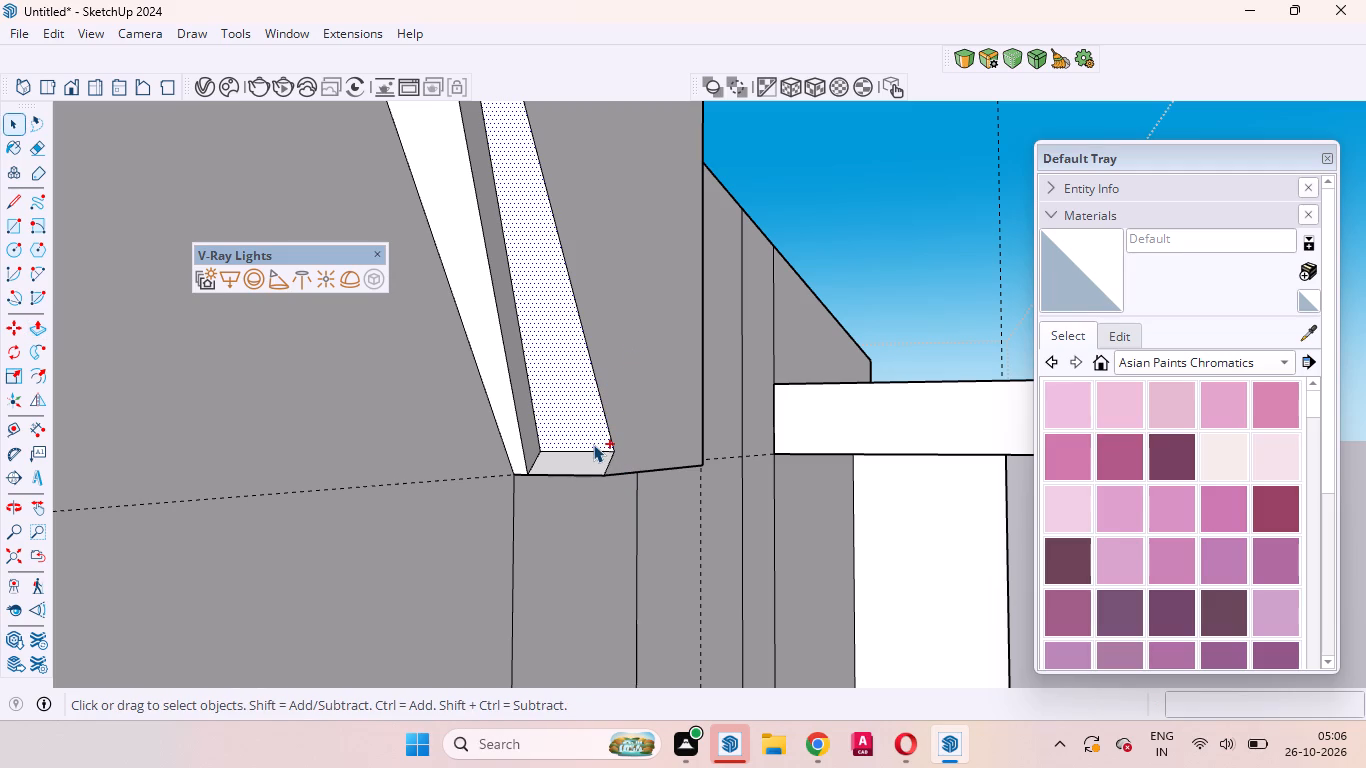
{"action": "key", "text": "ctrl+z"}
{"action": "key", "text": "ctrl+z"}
Draw a line about 2' 2" long along the projection's underside, from the diagonal's lower end to the far end edge, close to the wall.
{"action": "scroll", "coordinate": [579, 443], "scroll_direction": "up", "scroll_amount": 4}
{"action": "left_click", "coordinate": [571, 440]}
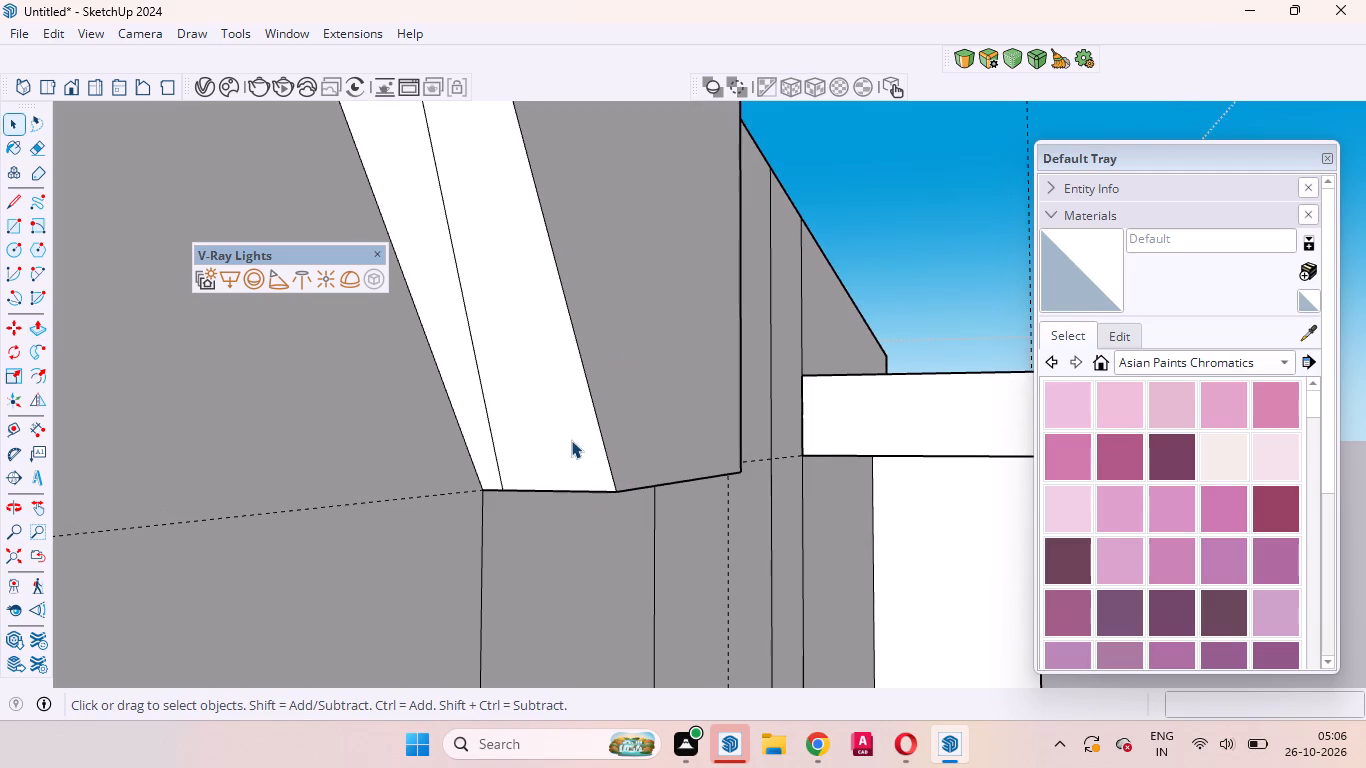
{"action": "middle_click_drag", "start_coordinate": [605, 459], "coordinate": [541, 291]}
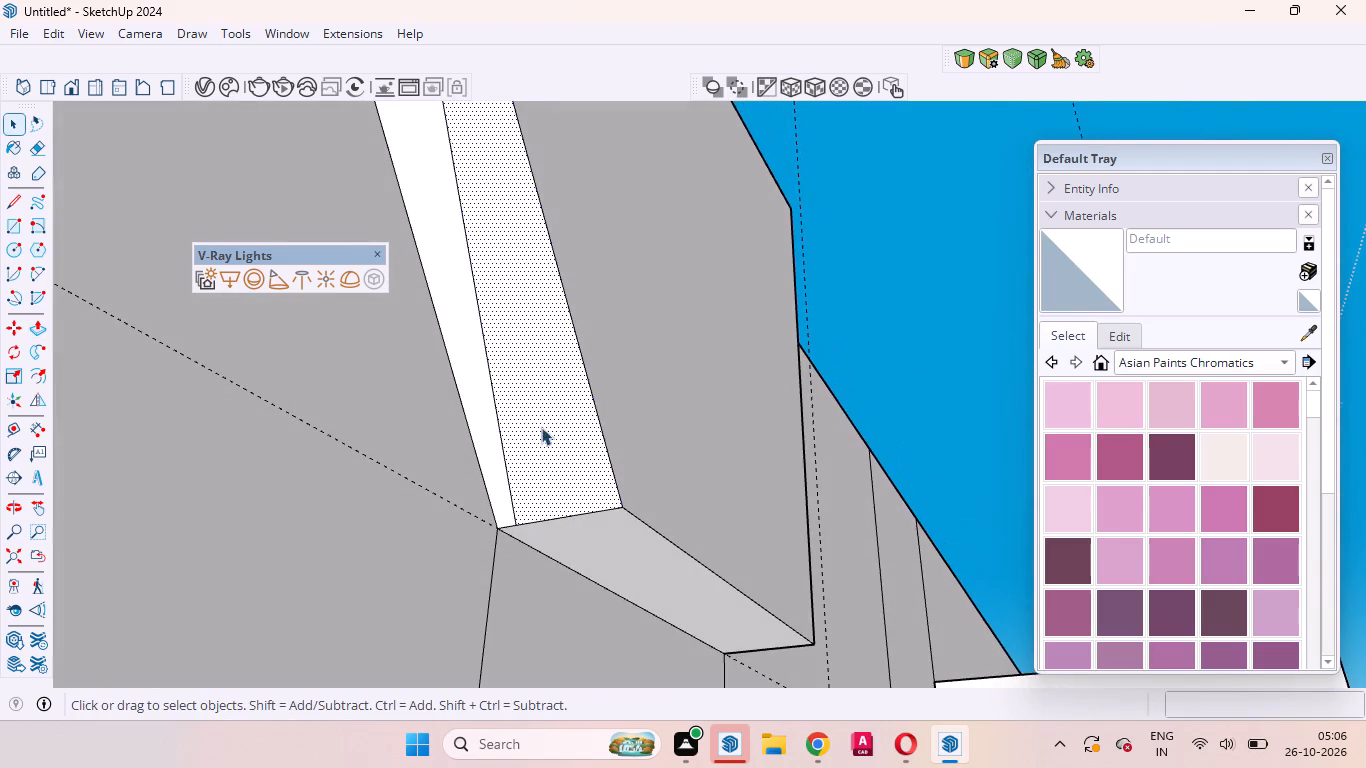
{"action": "scroll", "coordinate": [541, 428], "scroll_direction": "up", "scroll_amount": 1}
{"action": "scroll", "coordinate": [493, 329], "scroll_direction": "down", "scroll_amount": 4}
{"action": "scroll", "coordinate": [575, 485], "scroll_direction": "up", "scroll_amount": 4}
{"action": "scroll", "coordinate": [563, 490], "scroll_direction": "down", "scroll_amount": 6}
{"action": "middle_click_drag", "start_coordinate": [533, 517], "coordinate": [497, 485]}
{"action": "scroll", "coordinate": [530, 516], "scroll_direction": "up", "scroll_amount": 1}
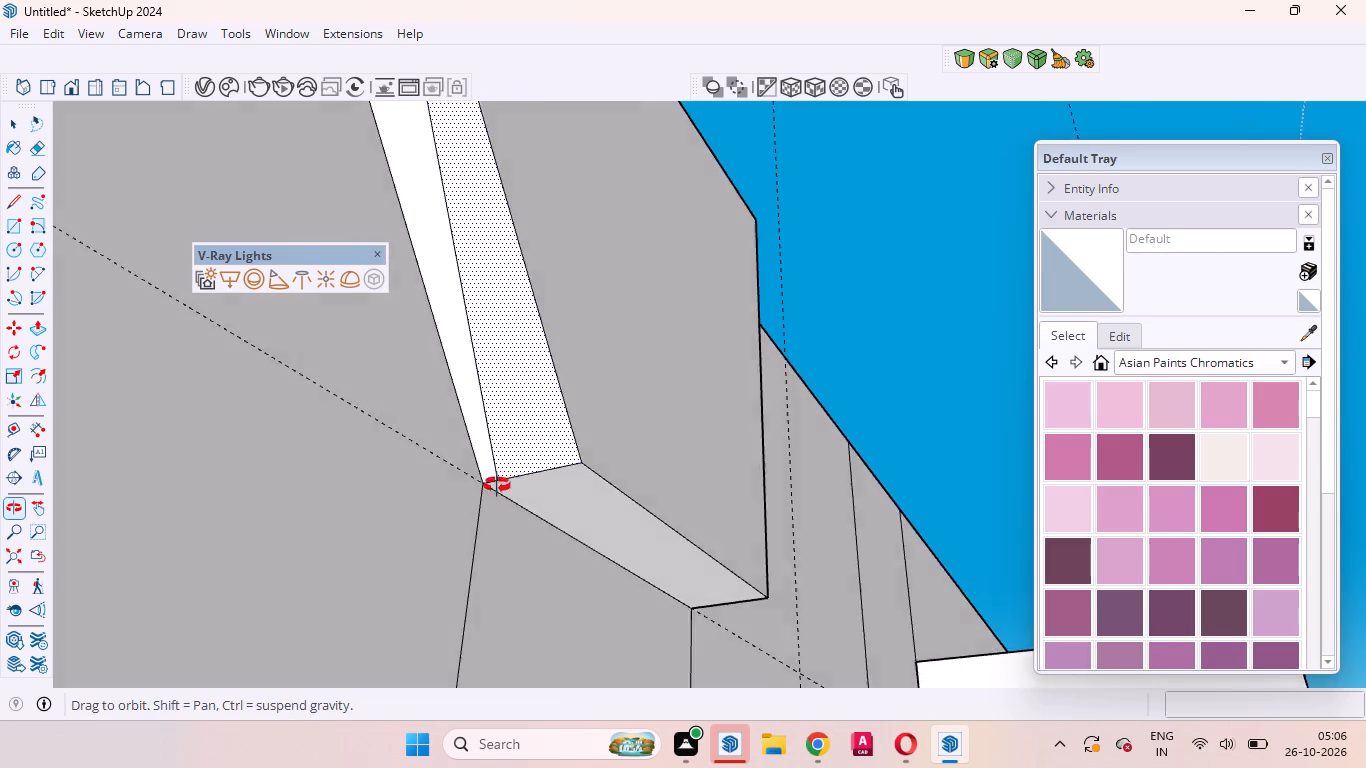
{"action": "middle_click_drag", "start_coordinate": [497, 485], "coordinate": [387, 370]}
{"action": "left_click", "coordinate": [636, 525]}
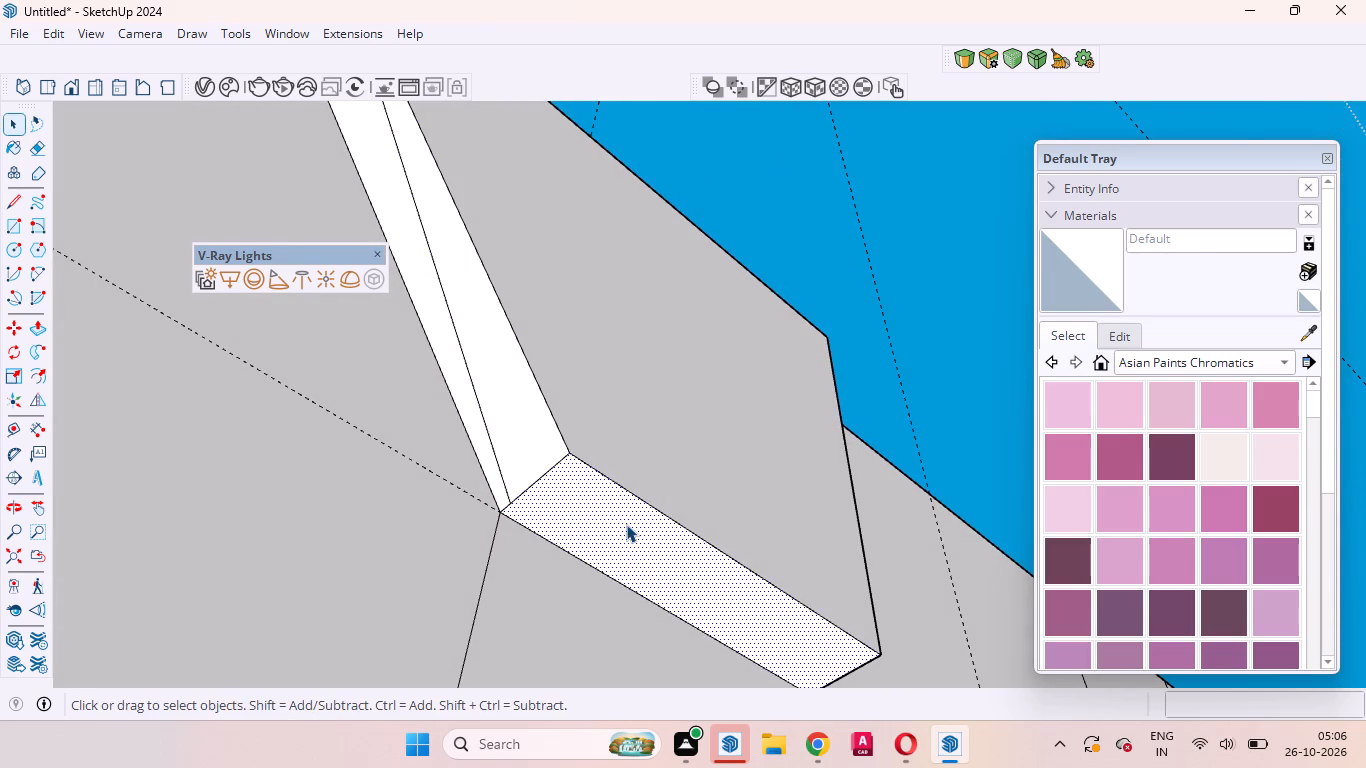
{"action": "key", "text": "l"}
{"action": "scroll", "coordinate": [560, 512], "scroll_direction": "up", "scroll_amount": 3}
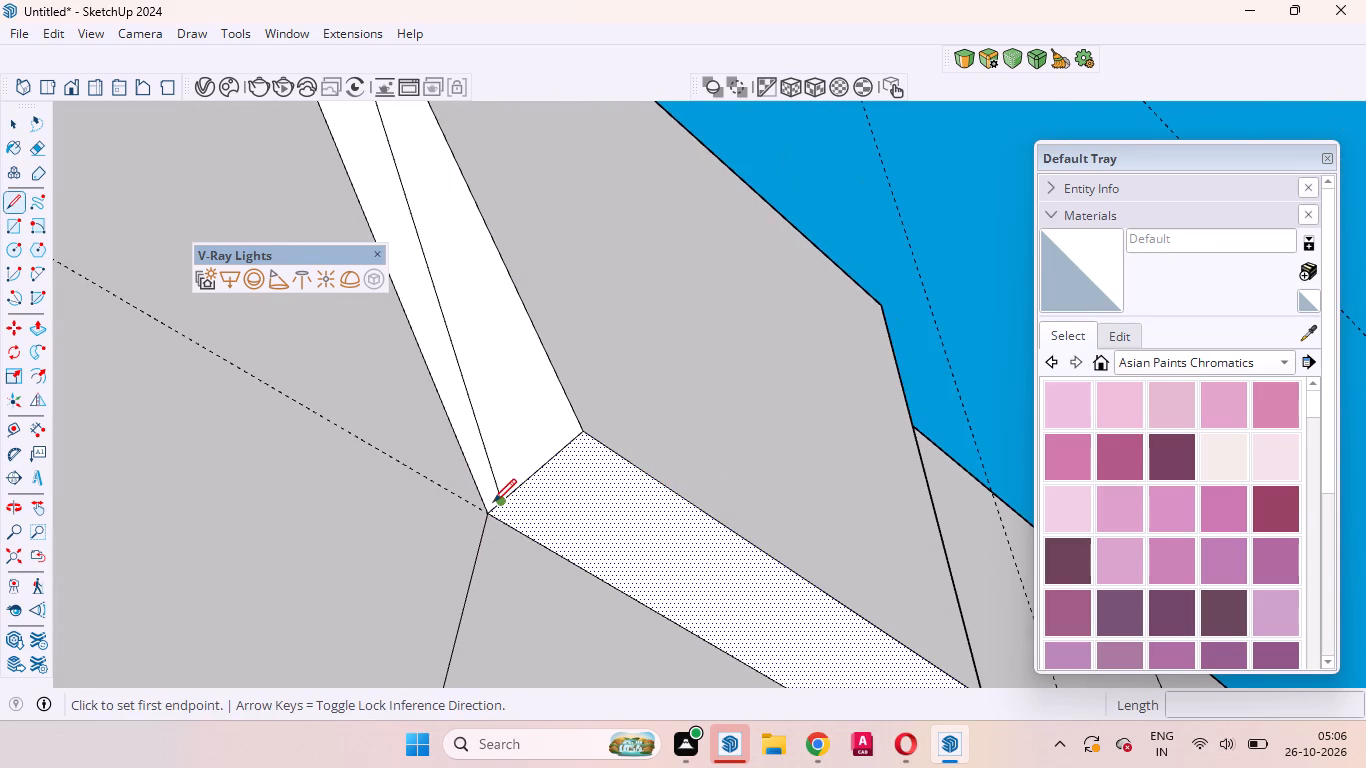
{"action": "left_click", "coordinate": [496, 502]}
{"action": "scroll", "coordinate": [505, 510], "scroll_direction": "down", "scroll_amount": 11}
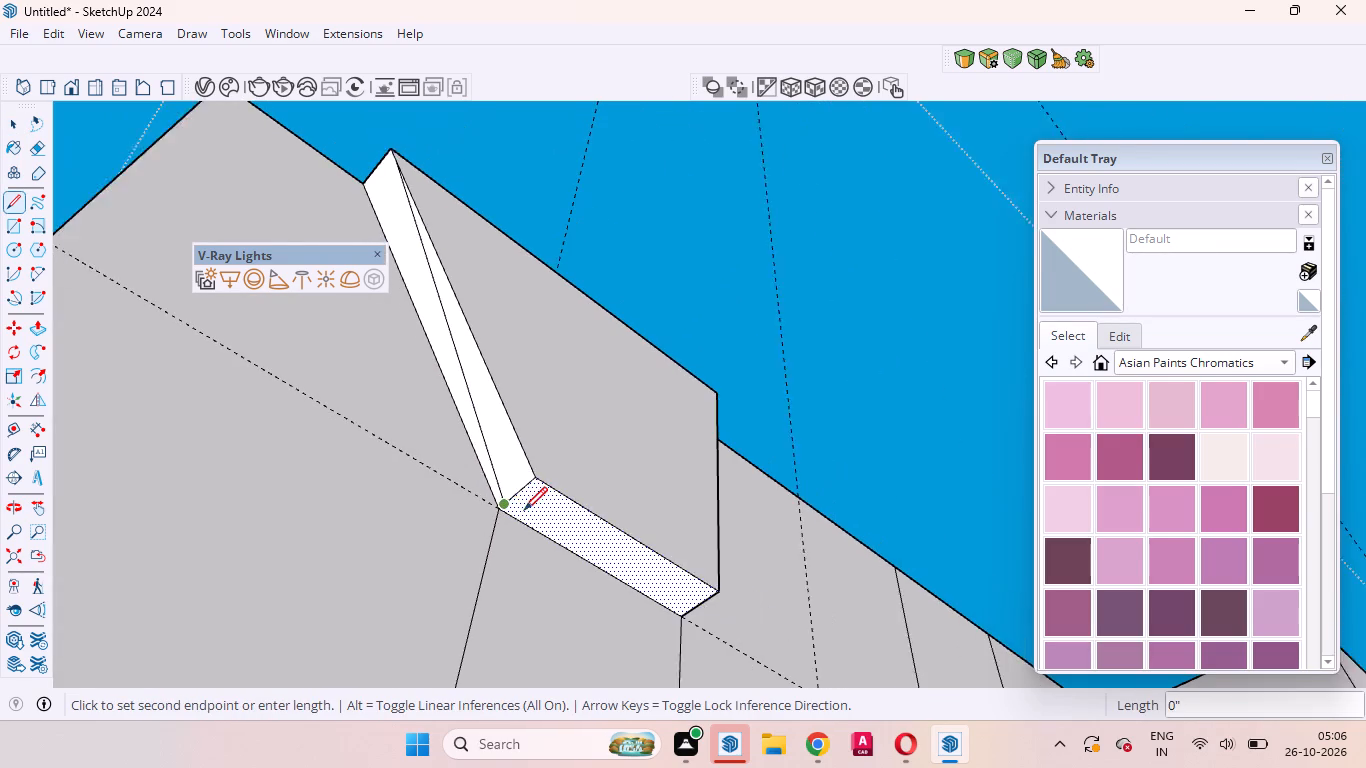
{"action": "left_click", "coordinate": [681, 601]}
{"action": "key", "text": "space"}
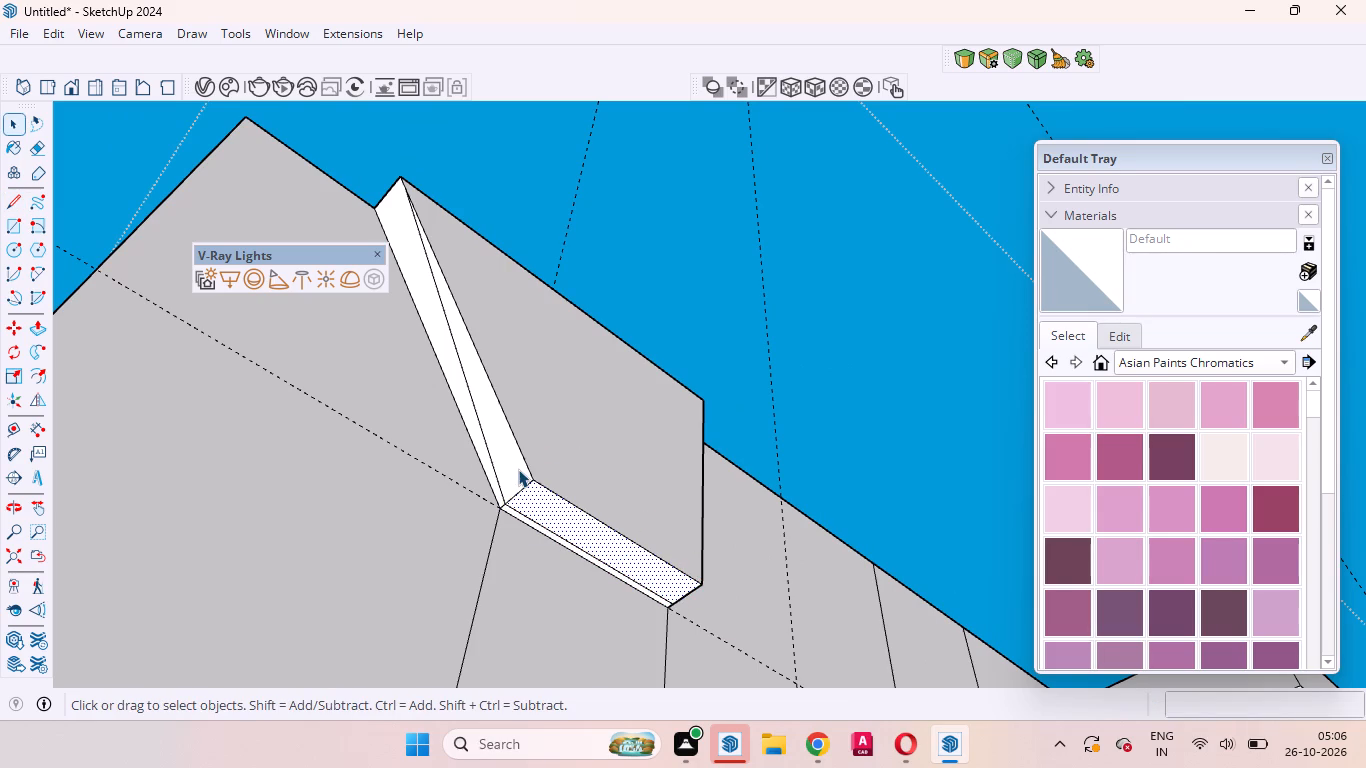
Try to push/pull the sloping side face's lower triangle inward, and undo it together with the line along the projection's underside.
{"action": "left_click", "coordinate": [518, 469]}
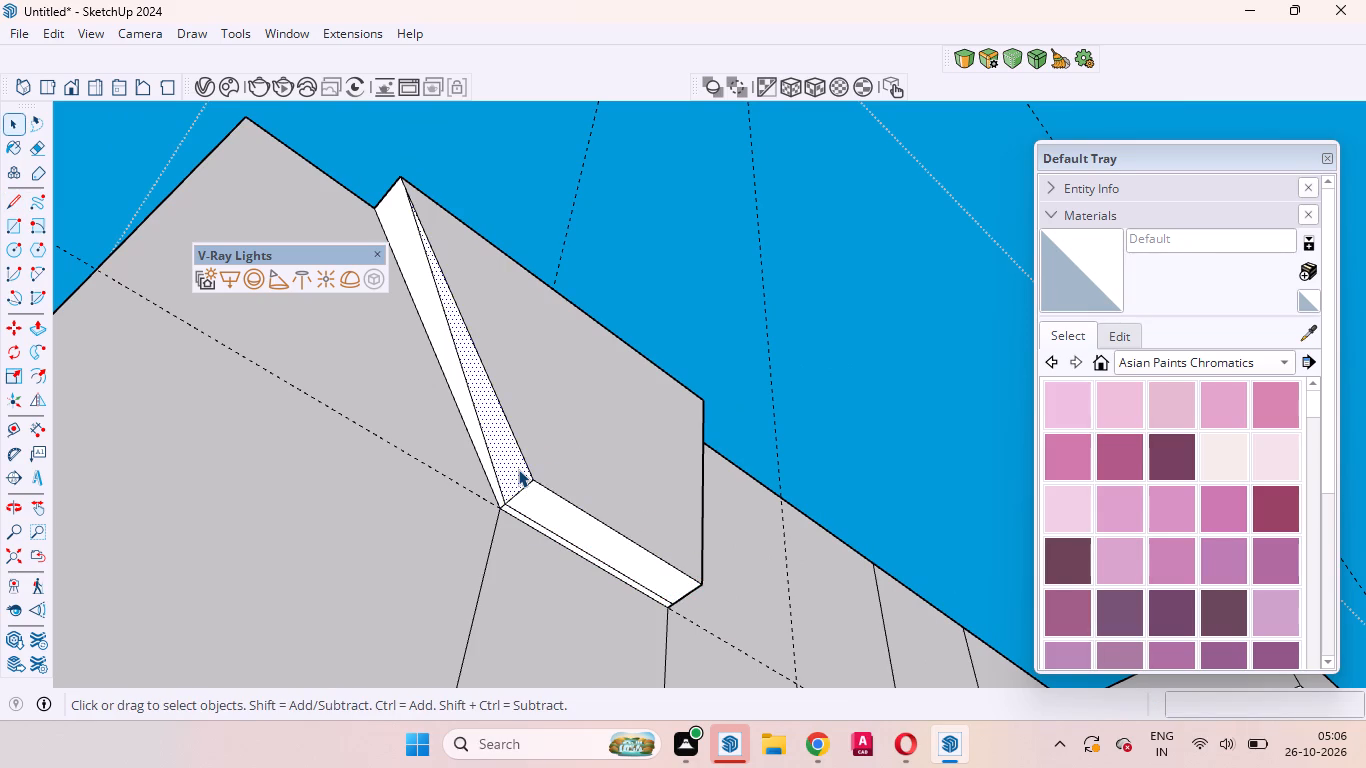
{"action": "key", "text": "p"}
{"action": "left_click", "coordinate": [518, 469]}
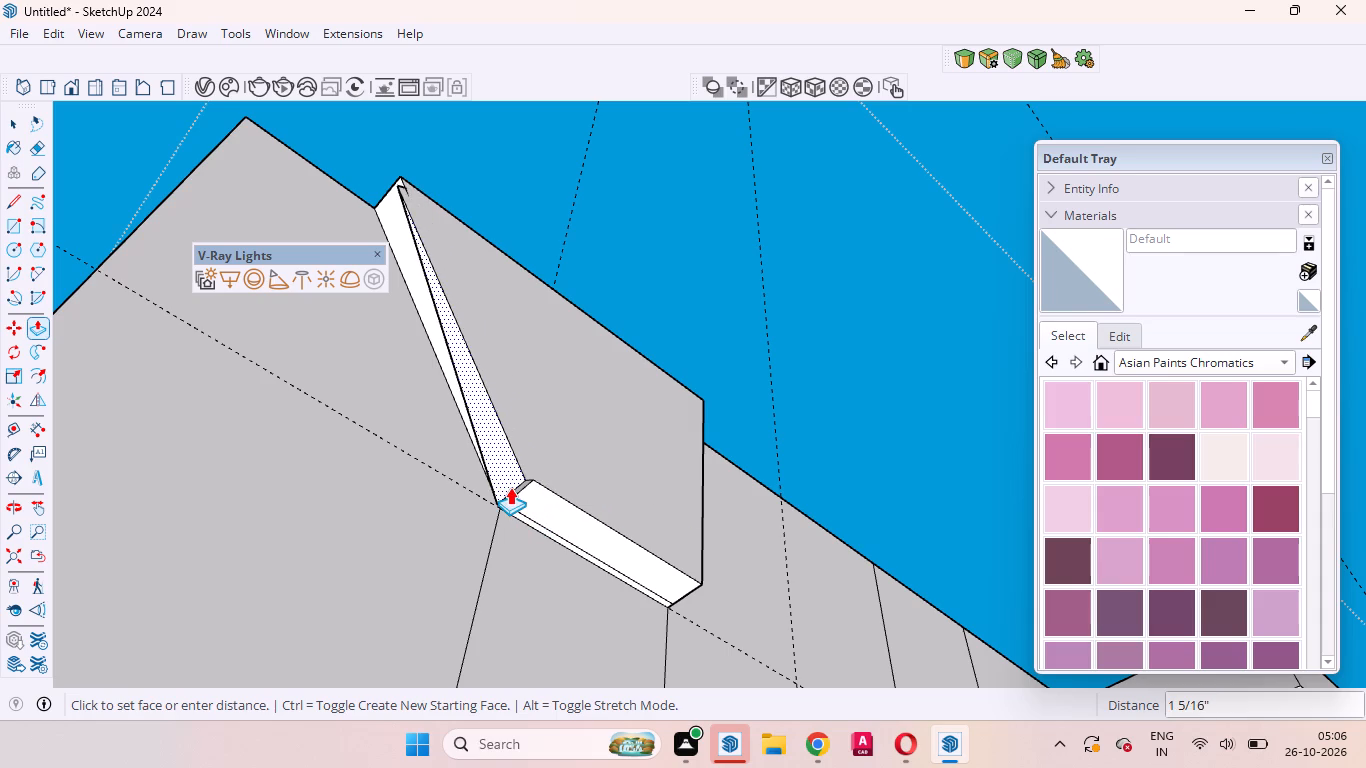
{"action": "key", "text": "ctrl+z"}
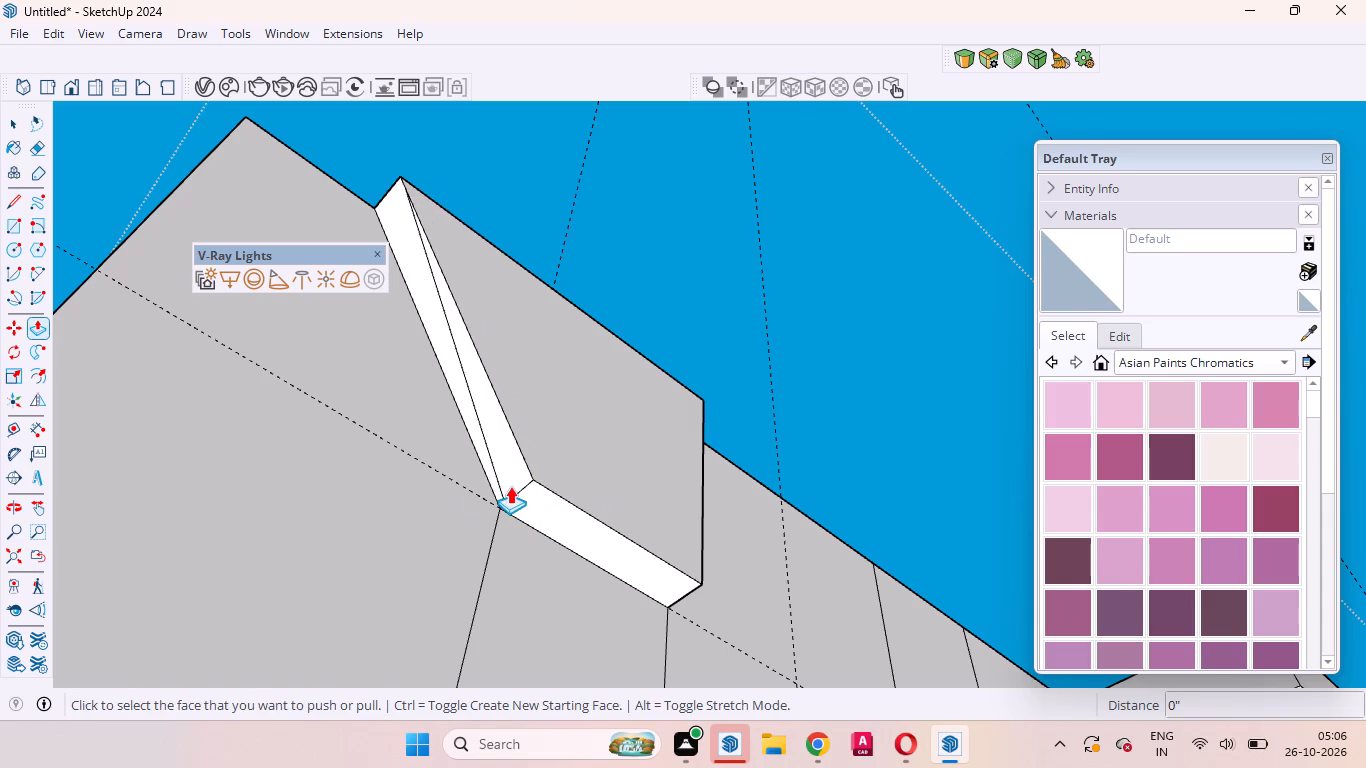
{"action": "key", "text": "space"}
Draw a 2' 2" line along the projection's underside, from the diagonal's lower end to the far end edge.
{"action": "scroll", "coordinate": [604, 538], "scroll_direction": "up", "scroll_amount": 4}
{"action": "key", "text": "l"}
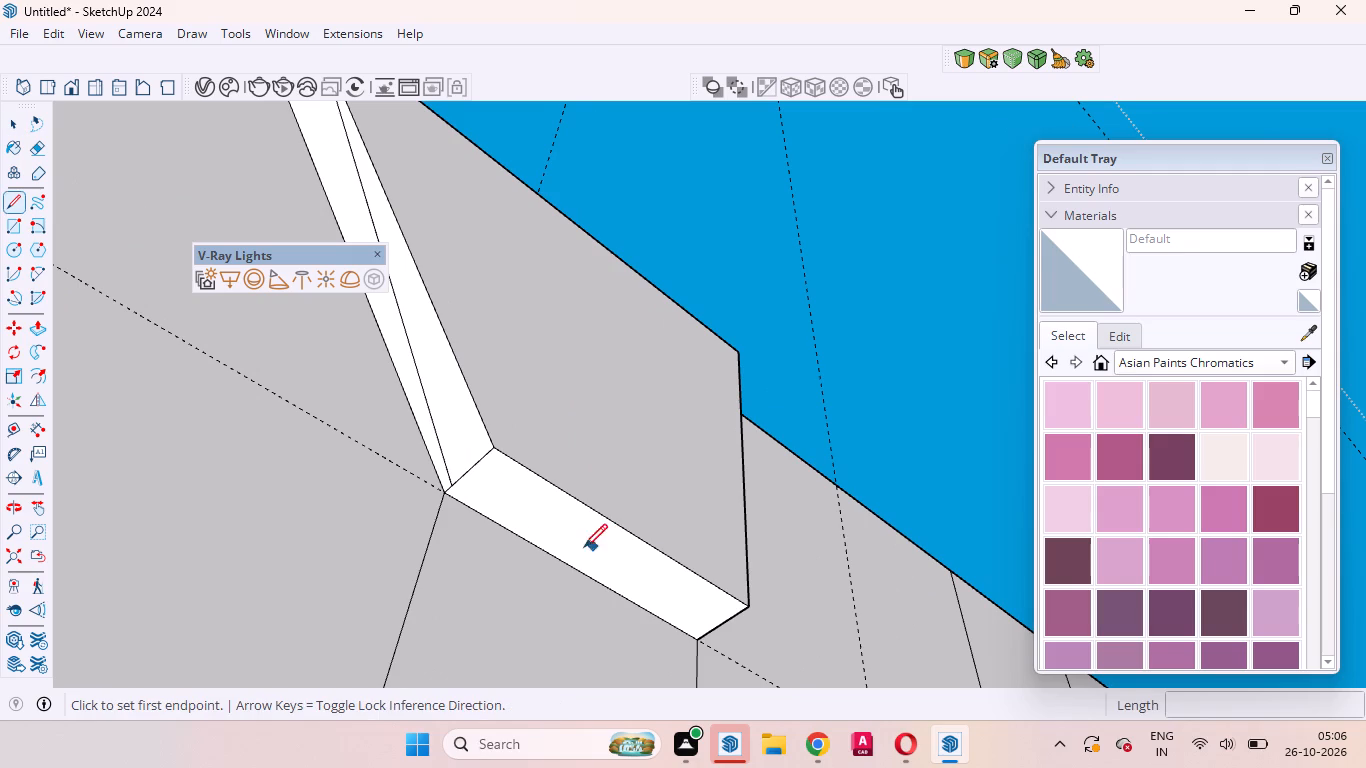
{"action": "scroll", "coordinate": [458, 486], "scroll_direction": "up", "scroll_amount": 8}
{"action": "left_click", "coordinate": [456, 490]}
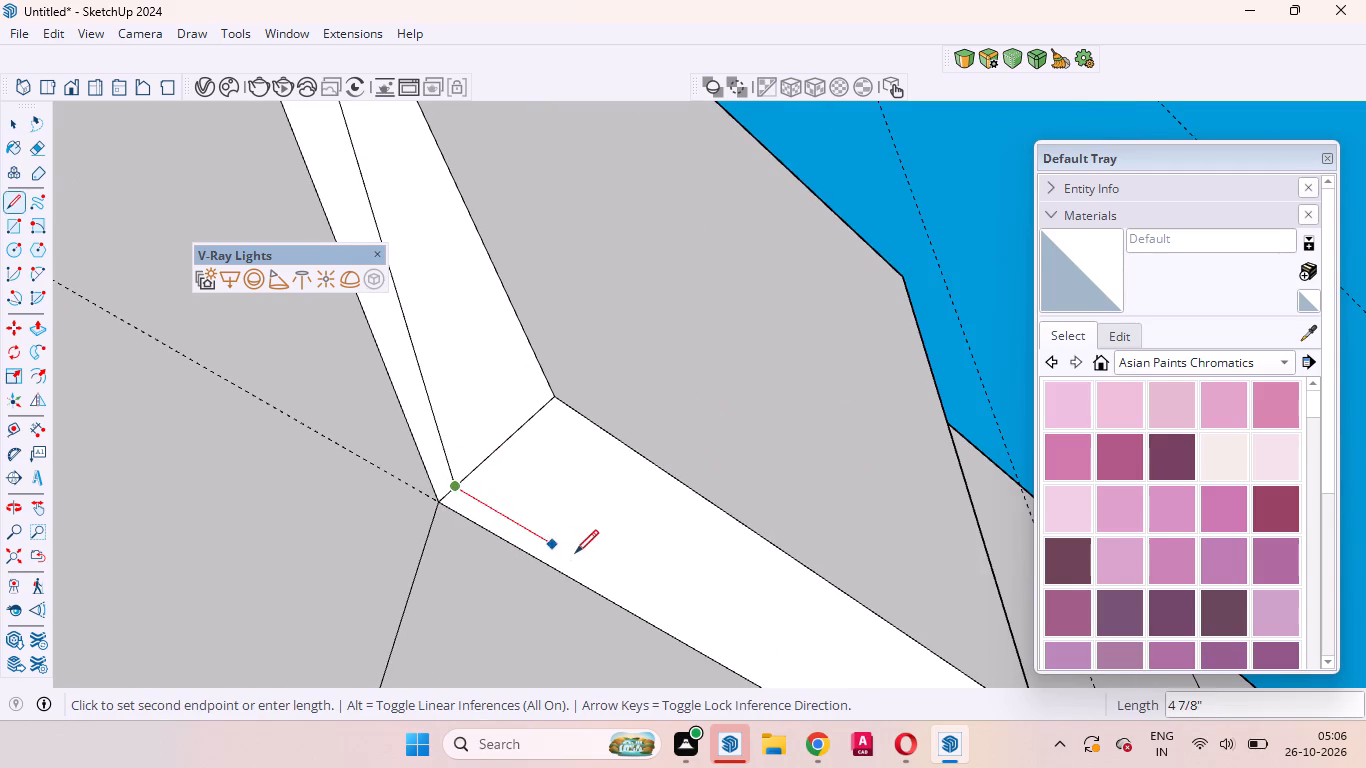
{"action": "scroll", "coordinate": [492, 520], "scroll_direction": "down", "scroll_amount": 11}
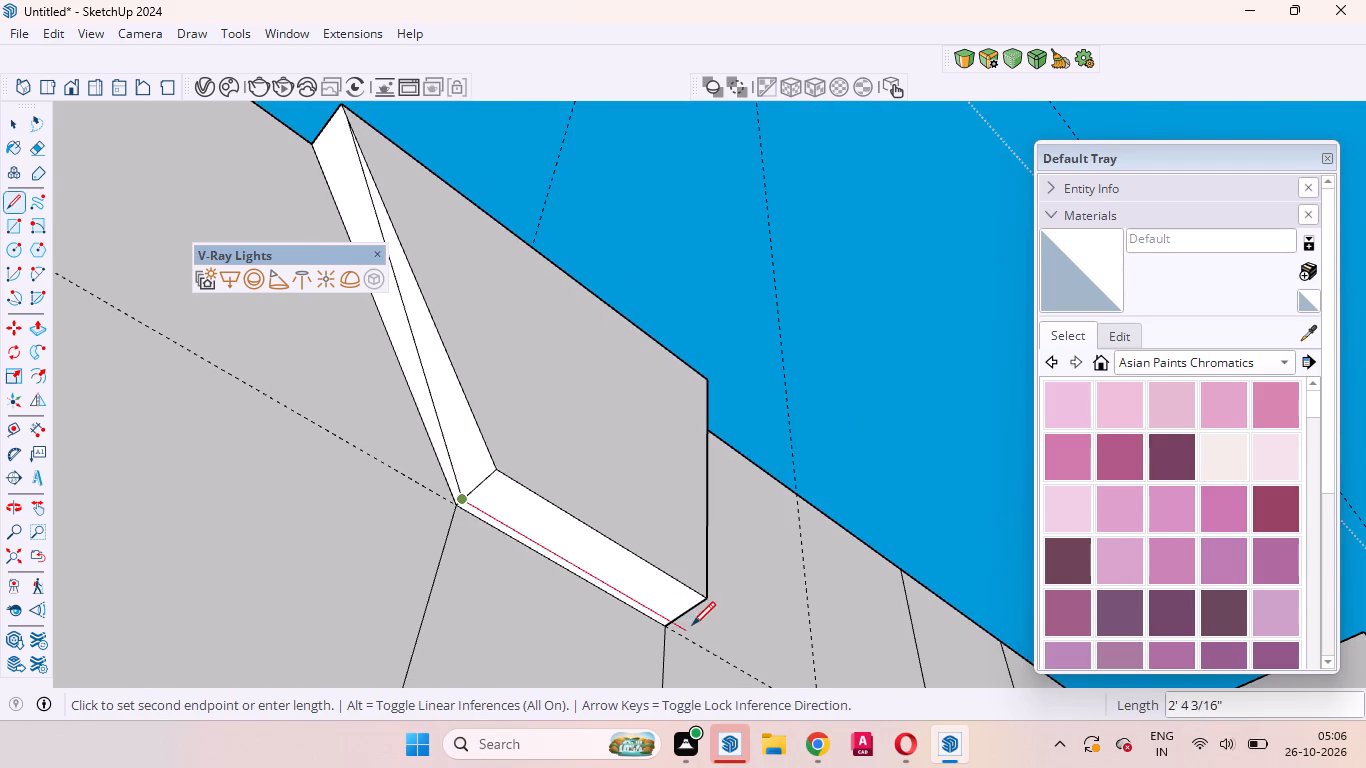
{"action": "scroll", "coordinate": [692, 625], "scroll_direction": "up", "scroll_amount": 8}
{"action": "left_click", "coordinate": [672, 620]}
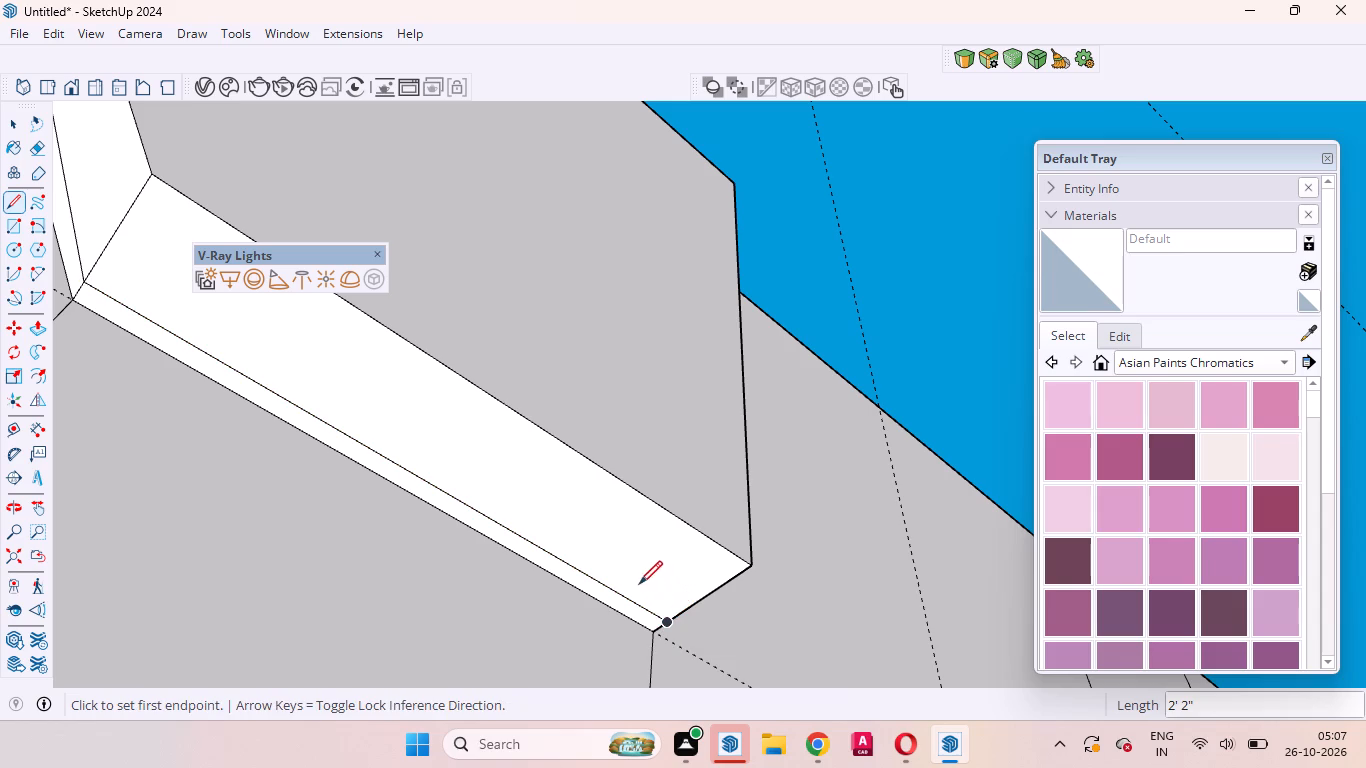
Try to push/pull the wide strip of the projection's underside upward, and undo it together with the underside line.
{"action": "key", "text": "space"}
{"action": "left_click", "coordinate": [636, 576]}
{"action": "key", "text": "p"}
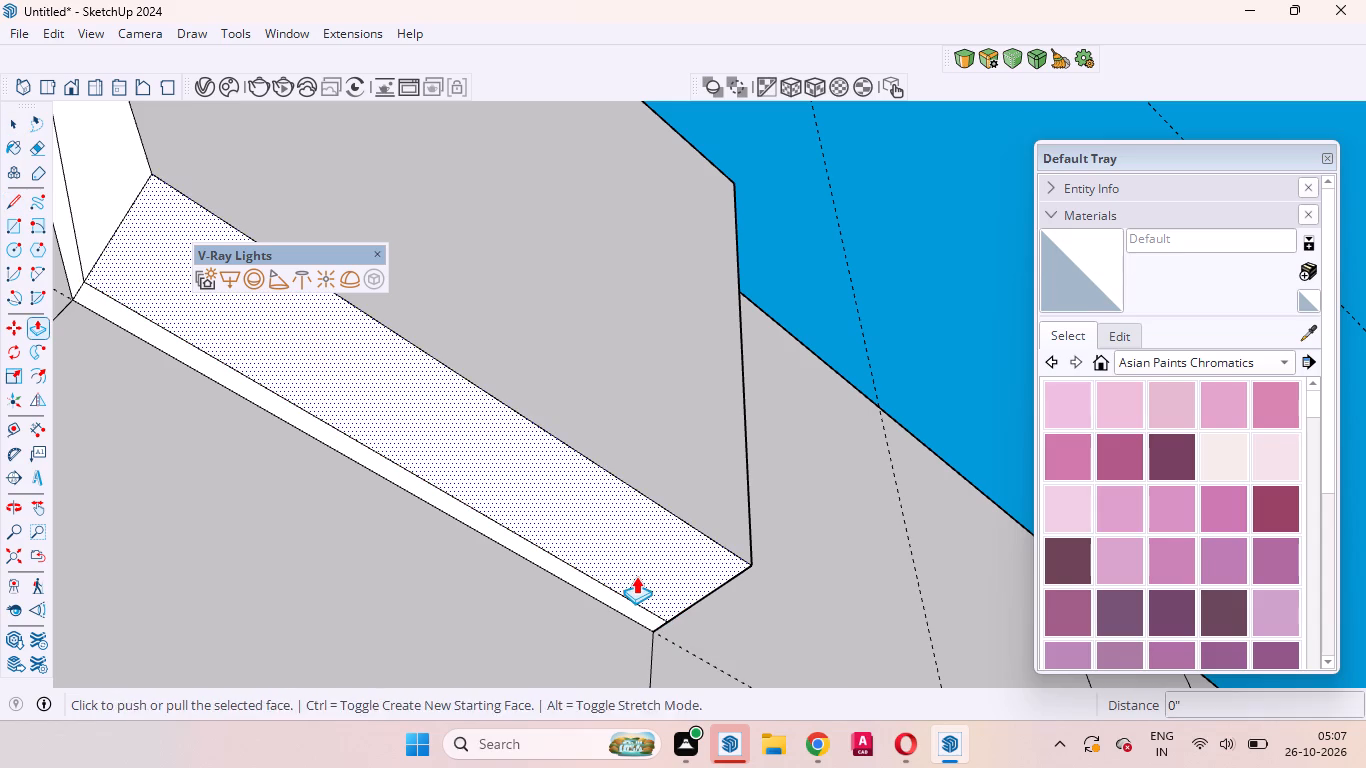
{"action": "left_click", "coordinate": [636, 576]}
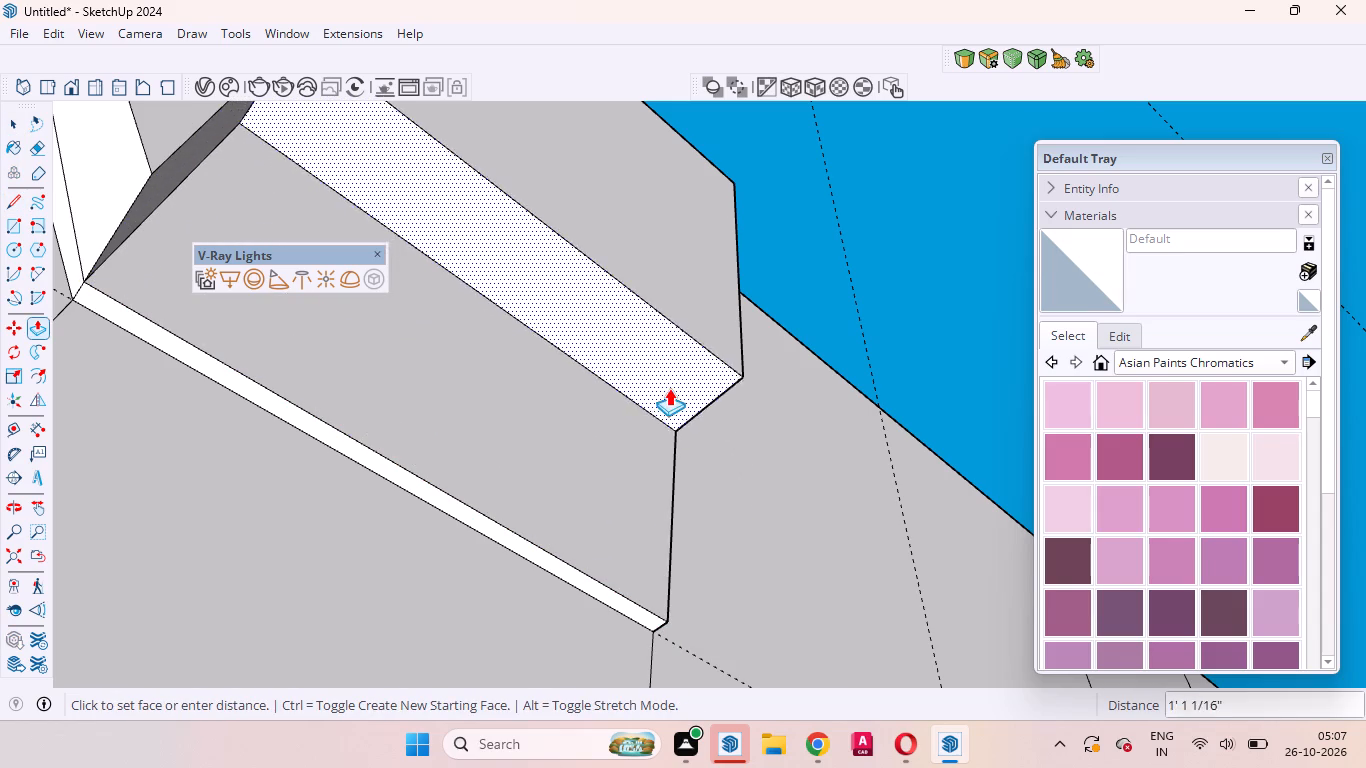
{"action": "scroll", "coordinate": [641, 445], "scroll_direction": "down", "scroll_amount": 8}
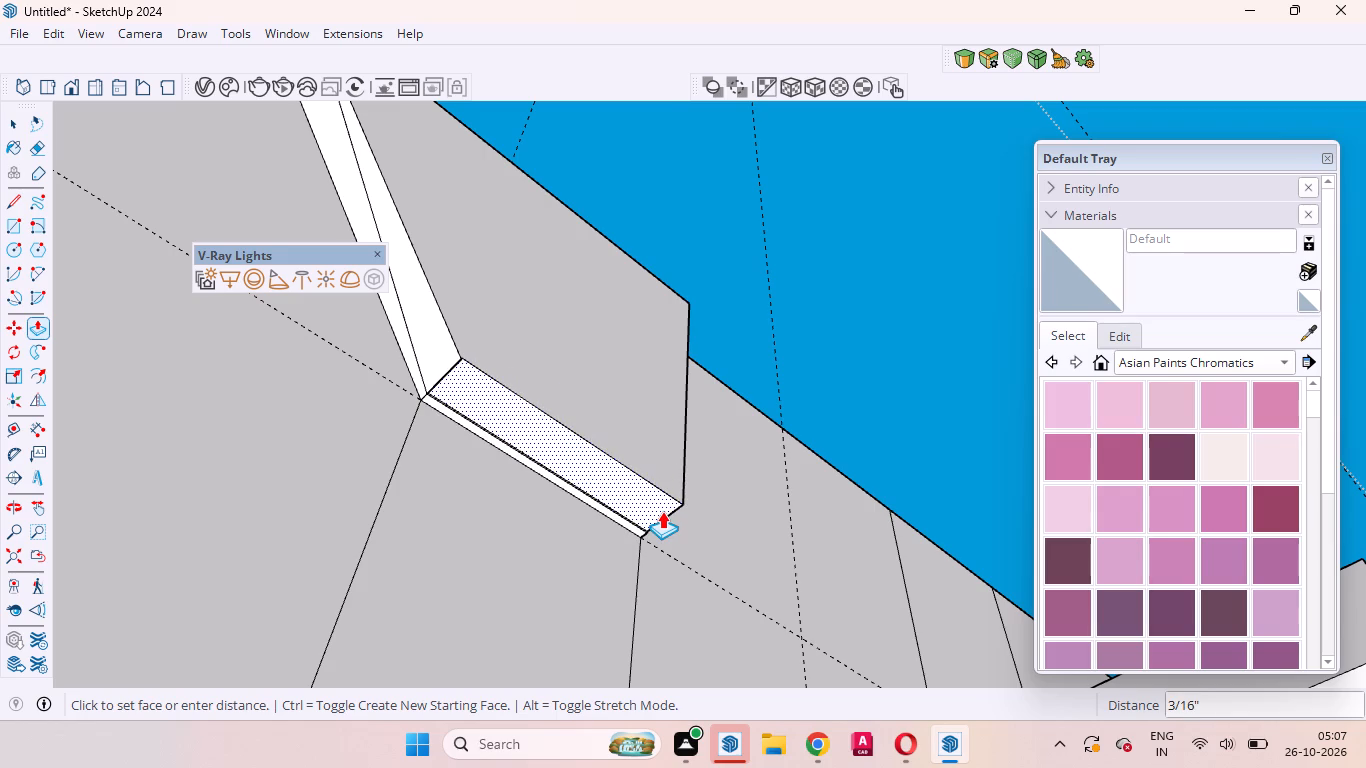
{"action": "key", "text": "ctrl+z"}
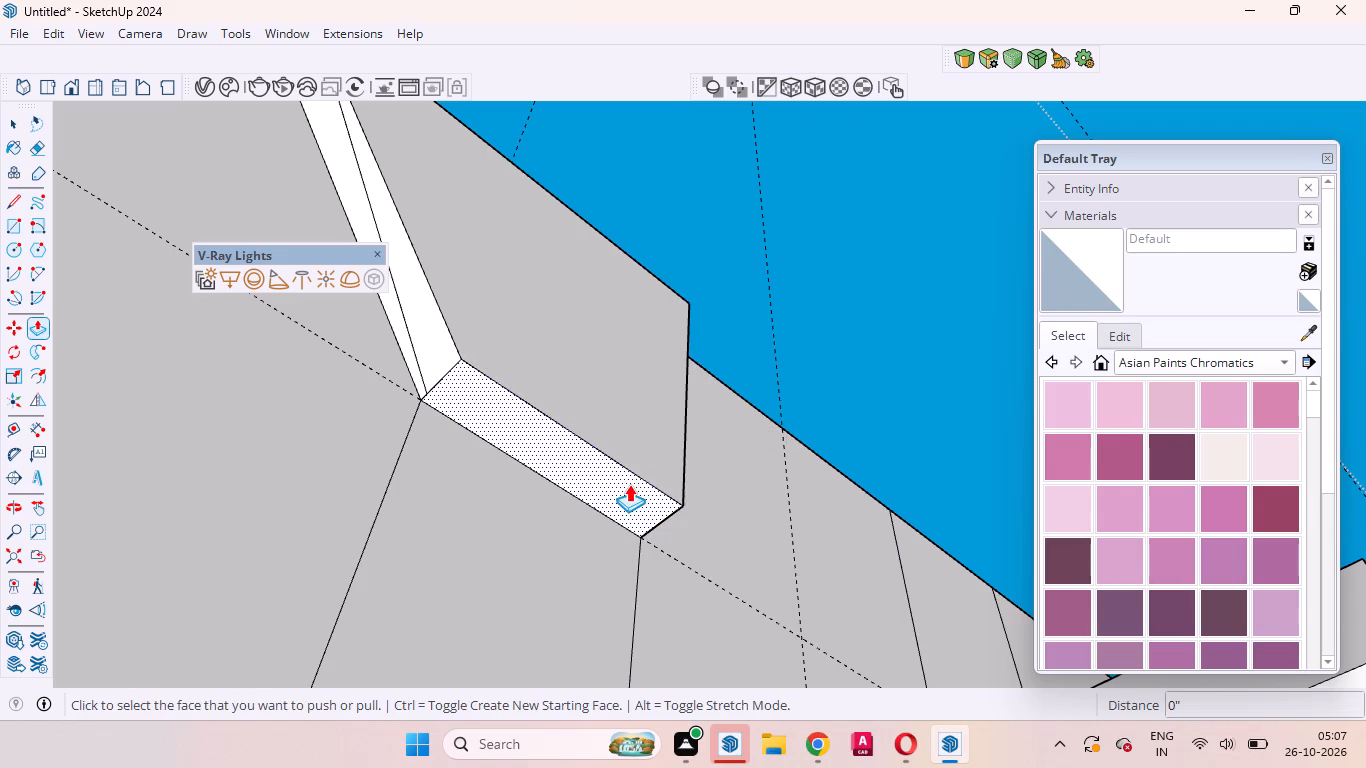
Redraw the 2' 2" line along the projection's underside, from the sloping face's diagonal to the far end edge, close to the wall.
{"action": "key", "text": "l"}
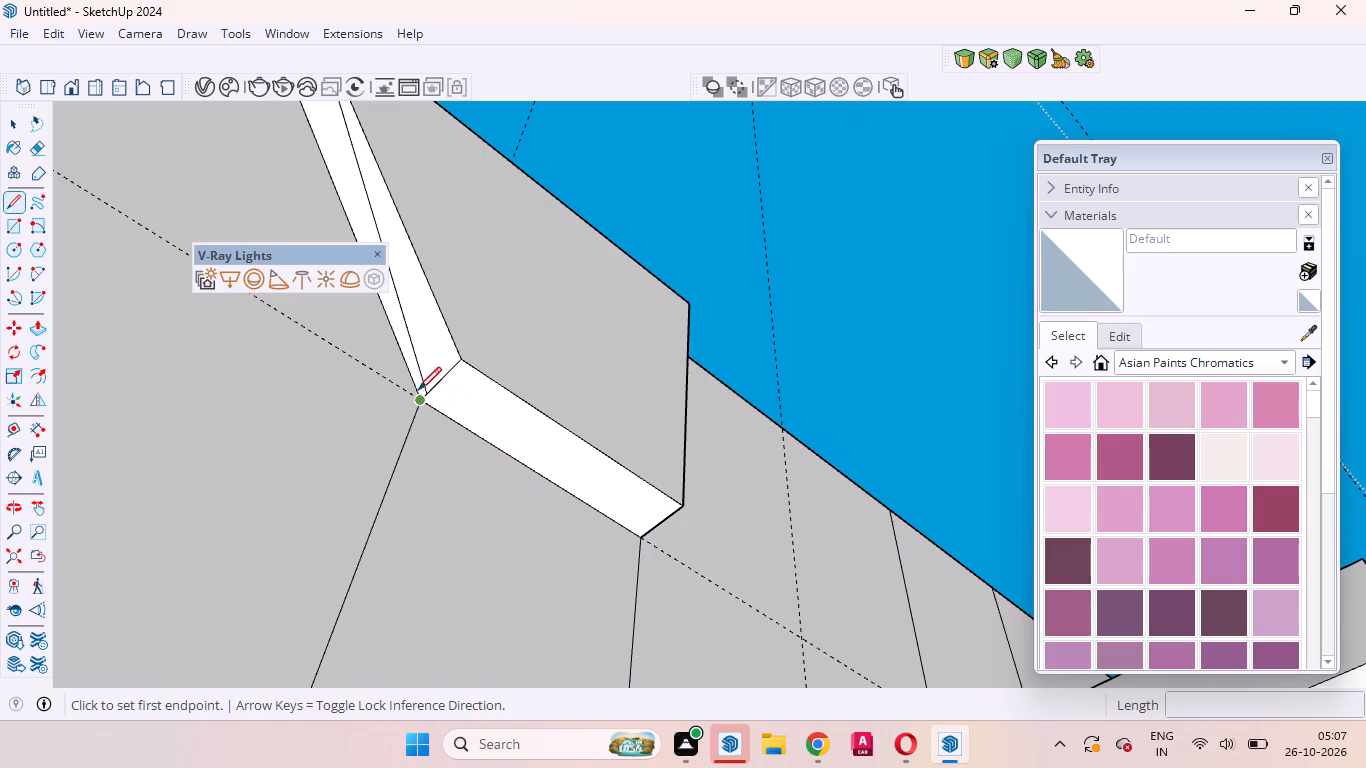
{"action": "left_click", "coordinate": [427, 391]}
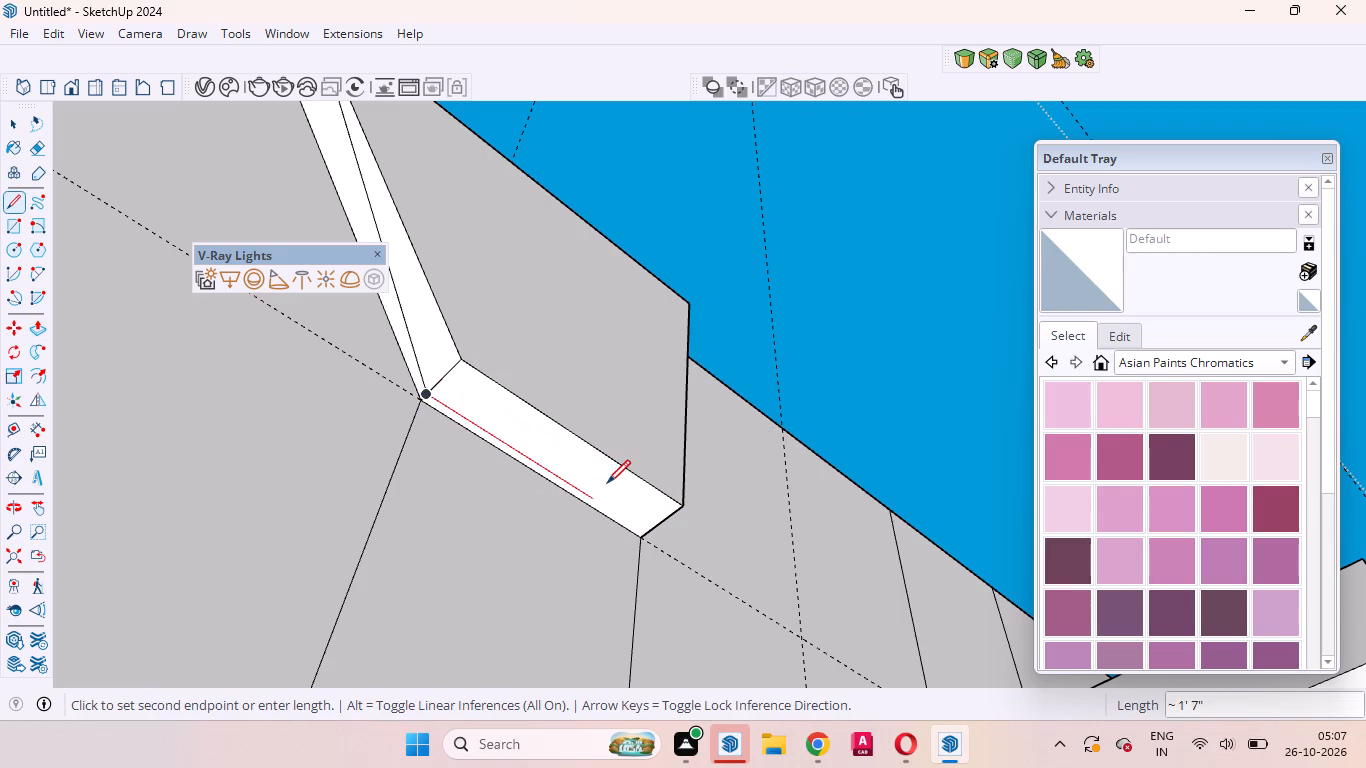
{"action": "left_click", "coordinate": [648, 531]}
{"action": "key", "text": "space"}
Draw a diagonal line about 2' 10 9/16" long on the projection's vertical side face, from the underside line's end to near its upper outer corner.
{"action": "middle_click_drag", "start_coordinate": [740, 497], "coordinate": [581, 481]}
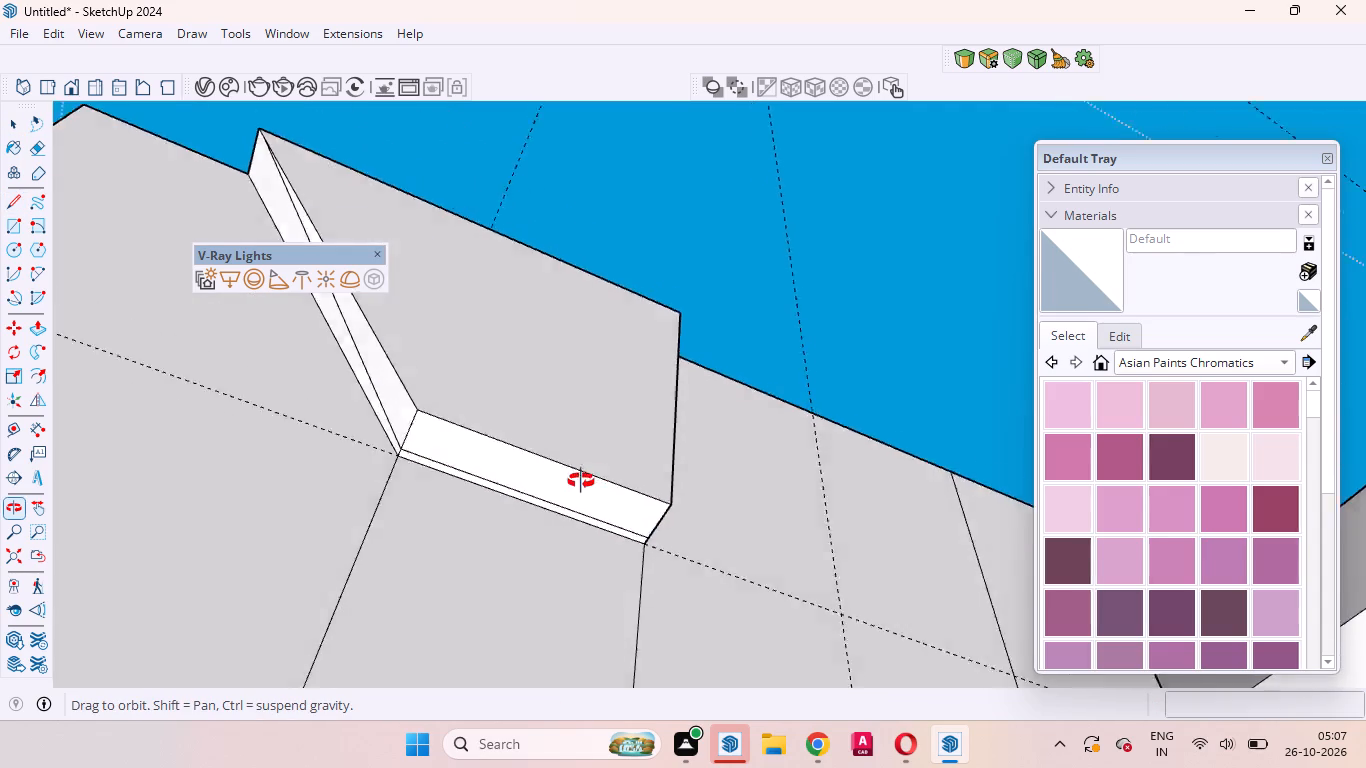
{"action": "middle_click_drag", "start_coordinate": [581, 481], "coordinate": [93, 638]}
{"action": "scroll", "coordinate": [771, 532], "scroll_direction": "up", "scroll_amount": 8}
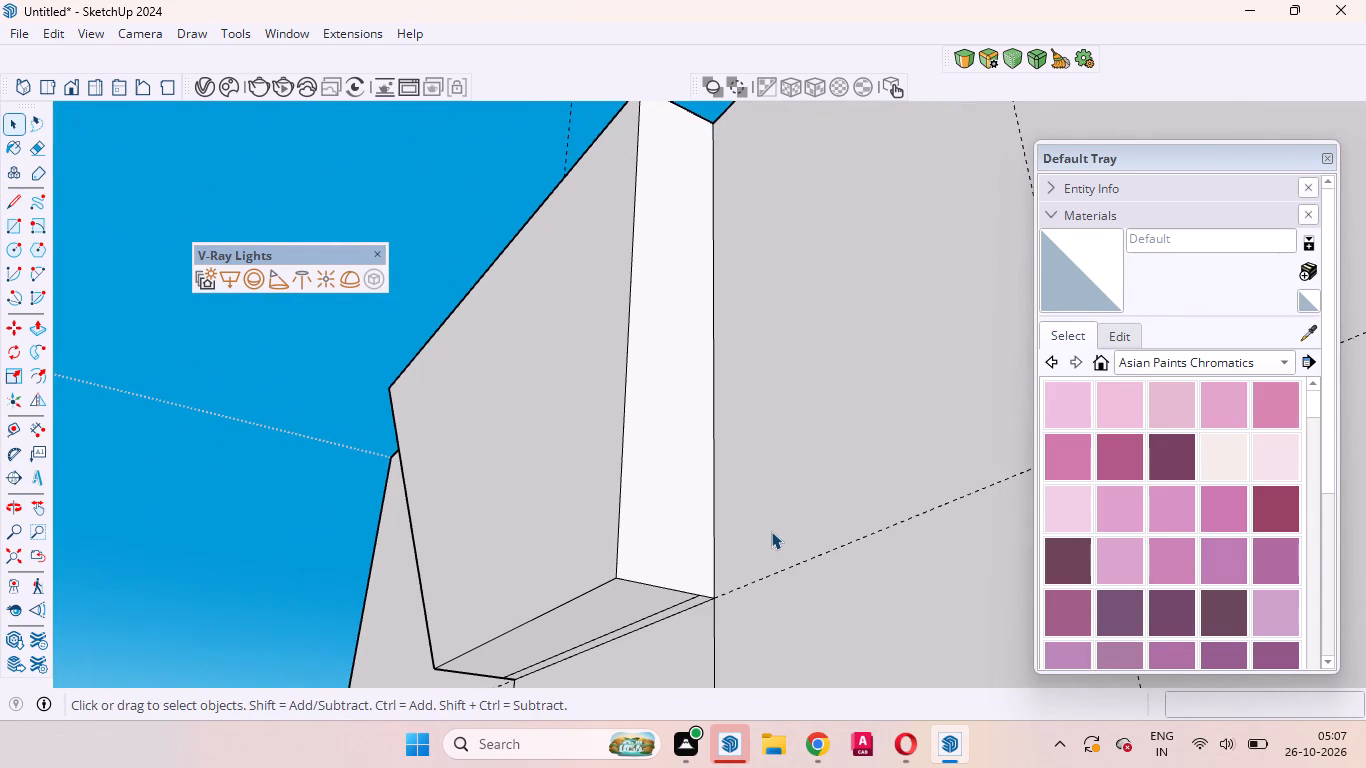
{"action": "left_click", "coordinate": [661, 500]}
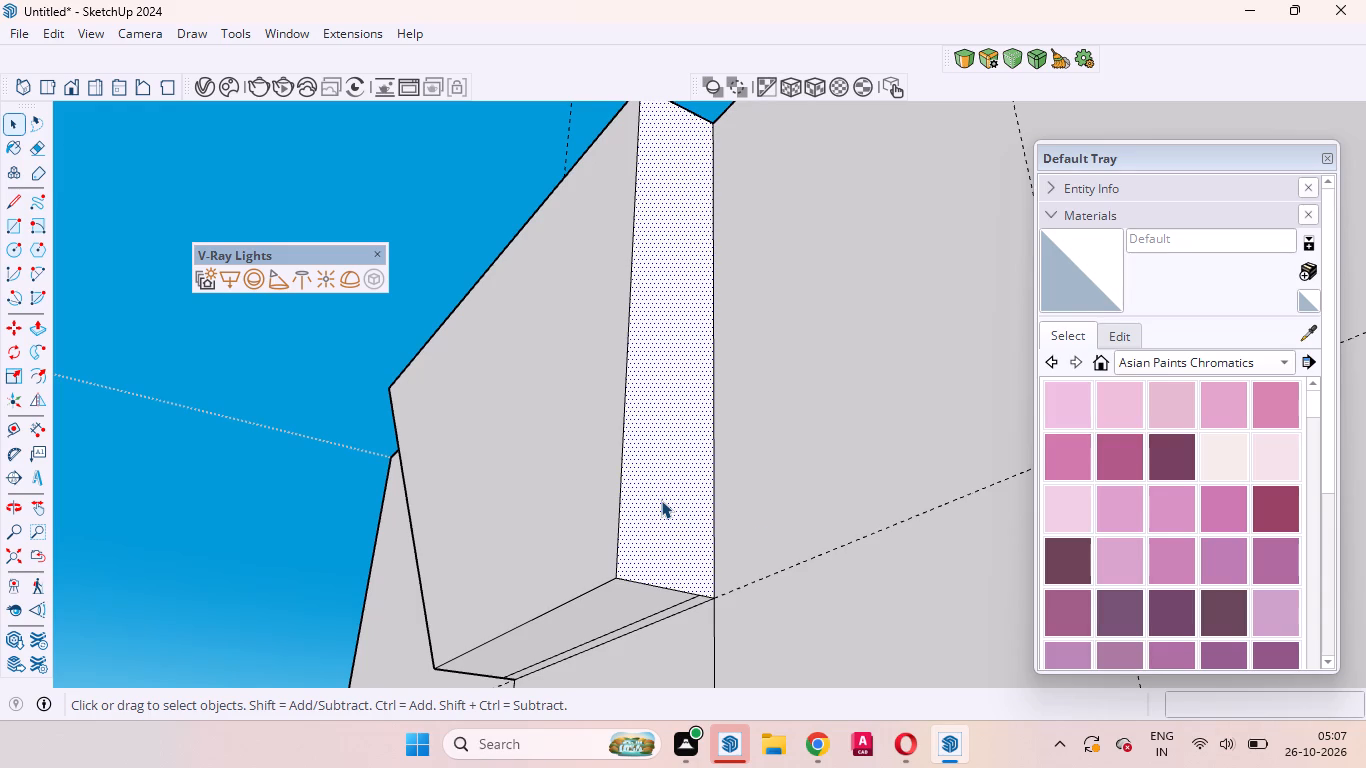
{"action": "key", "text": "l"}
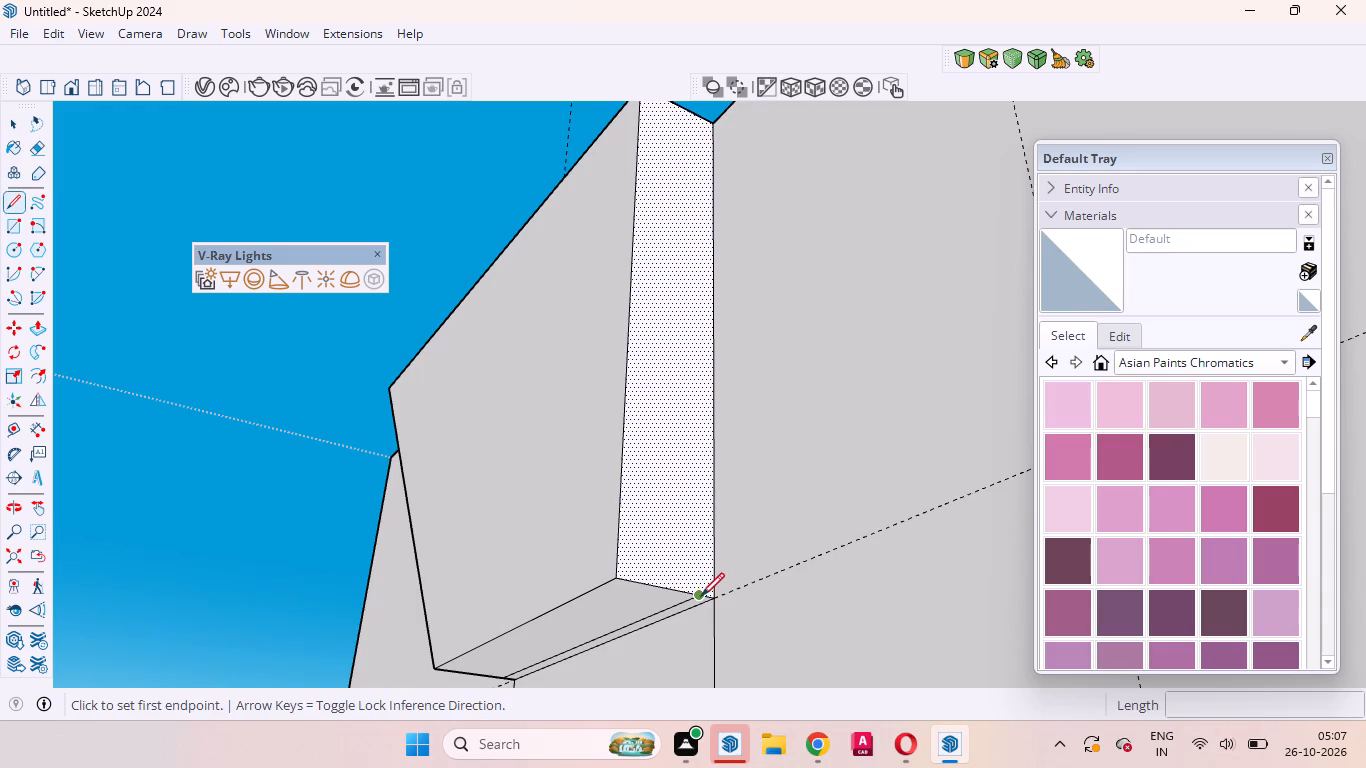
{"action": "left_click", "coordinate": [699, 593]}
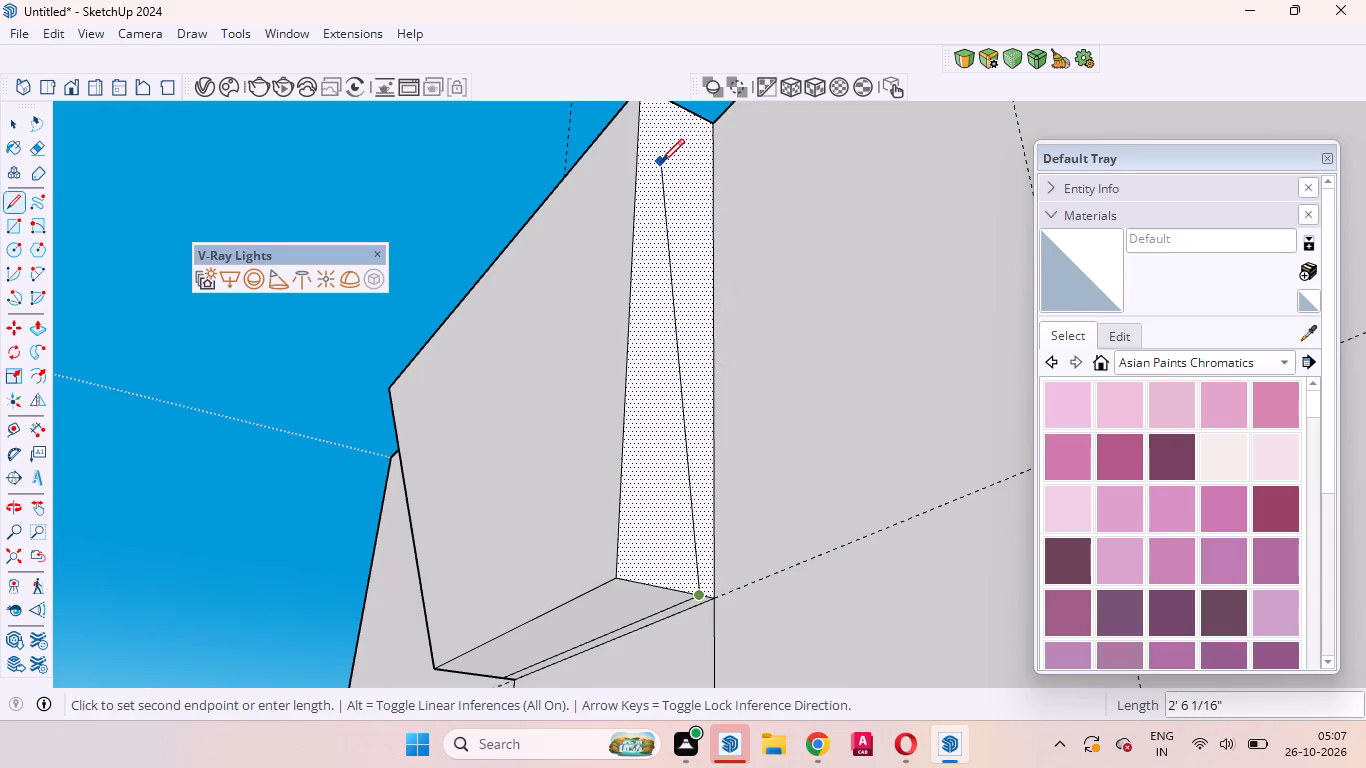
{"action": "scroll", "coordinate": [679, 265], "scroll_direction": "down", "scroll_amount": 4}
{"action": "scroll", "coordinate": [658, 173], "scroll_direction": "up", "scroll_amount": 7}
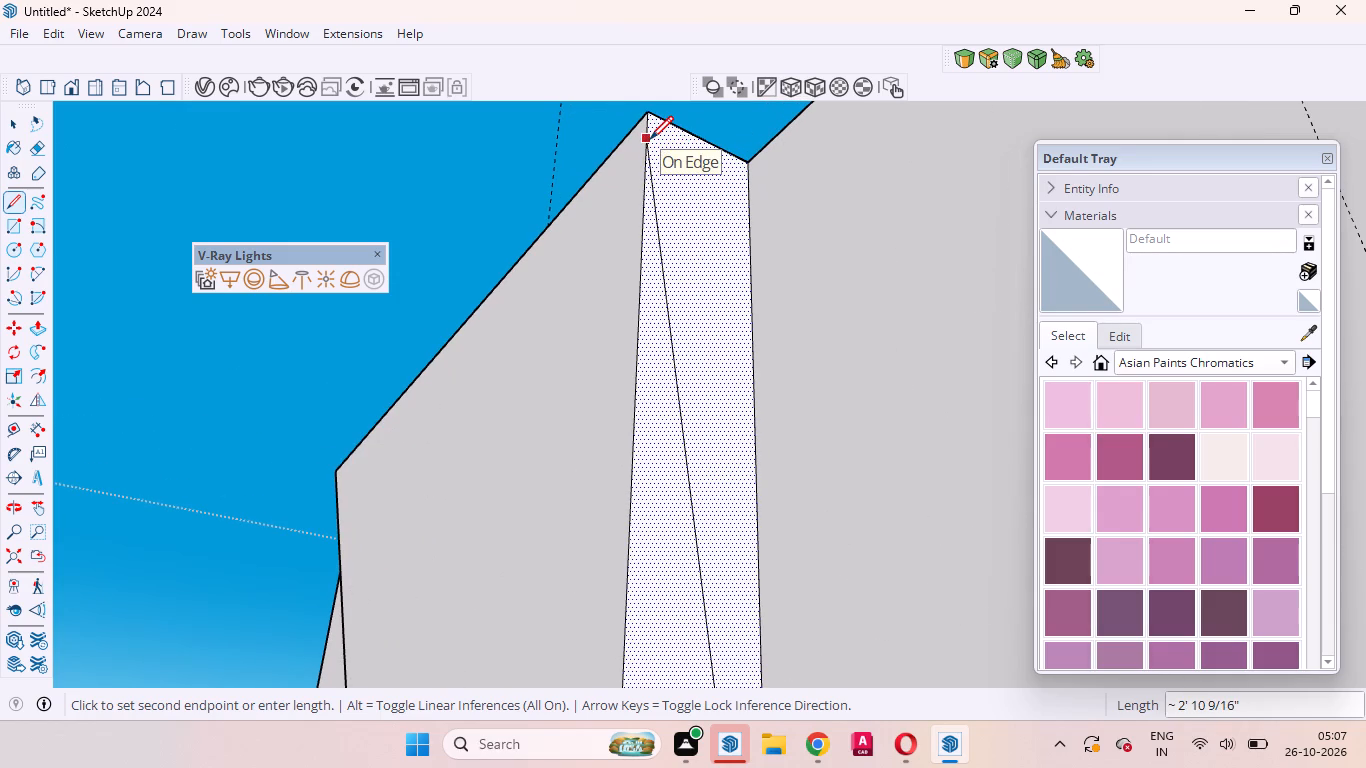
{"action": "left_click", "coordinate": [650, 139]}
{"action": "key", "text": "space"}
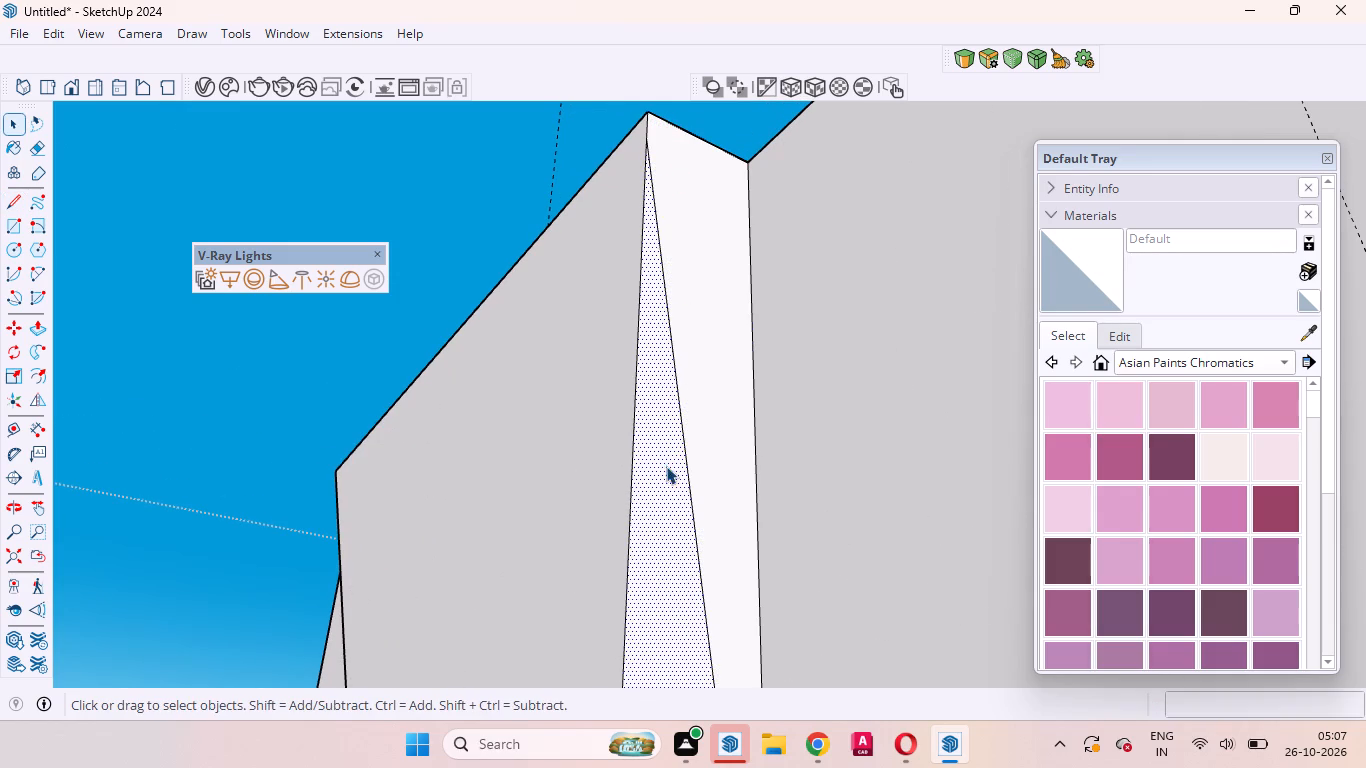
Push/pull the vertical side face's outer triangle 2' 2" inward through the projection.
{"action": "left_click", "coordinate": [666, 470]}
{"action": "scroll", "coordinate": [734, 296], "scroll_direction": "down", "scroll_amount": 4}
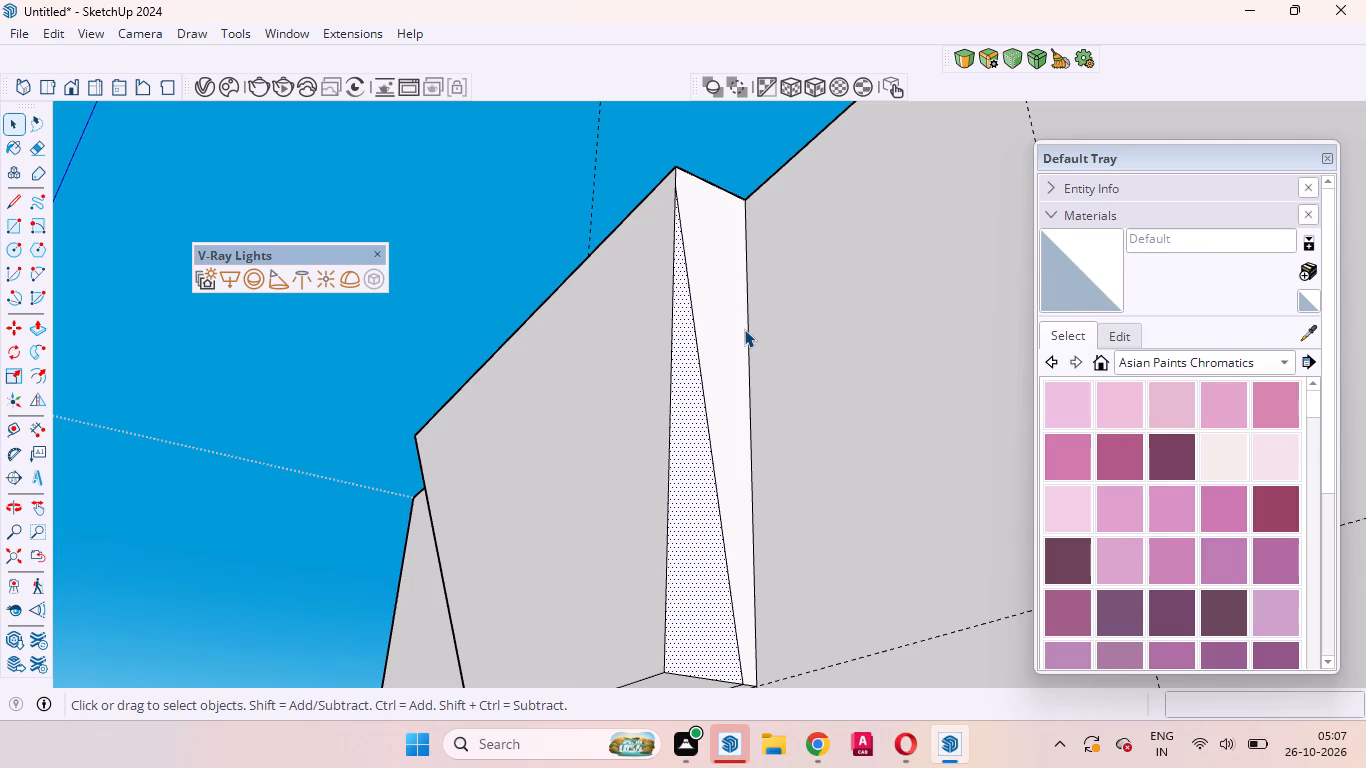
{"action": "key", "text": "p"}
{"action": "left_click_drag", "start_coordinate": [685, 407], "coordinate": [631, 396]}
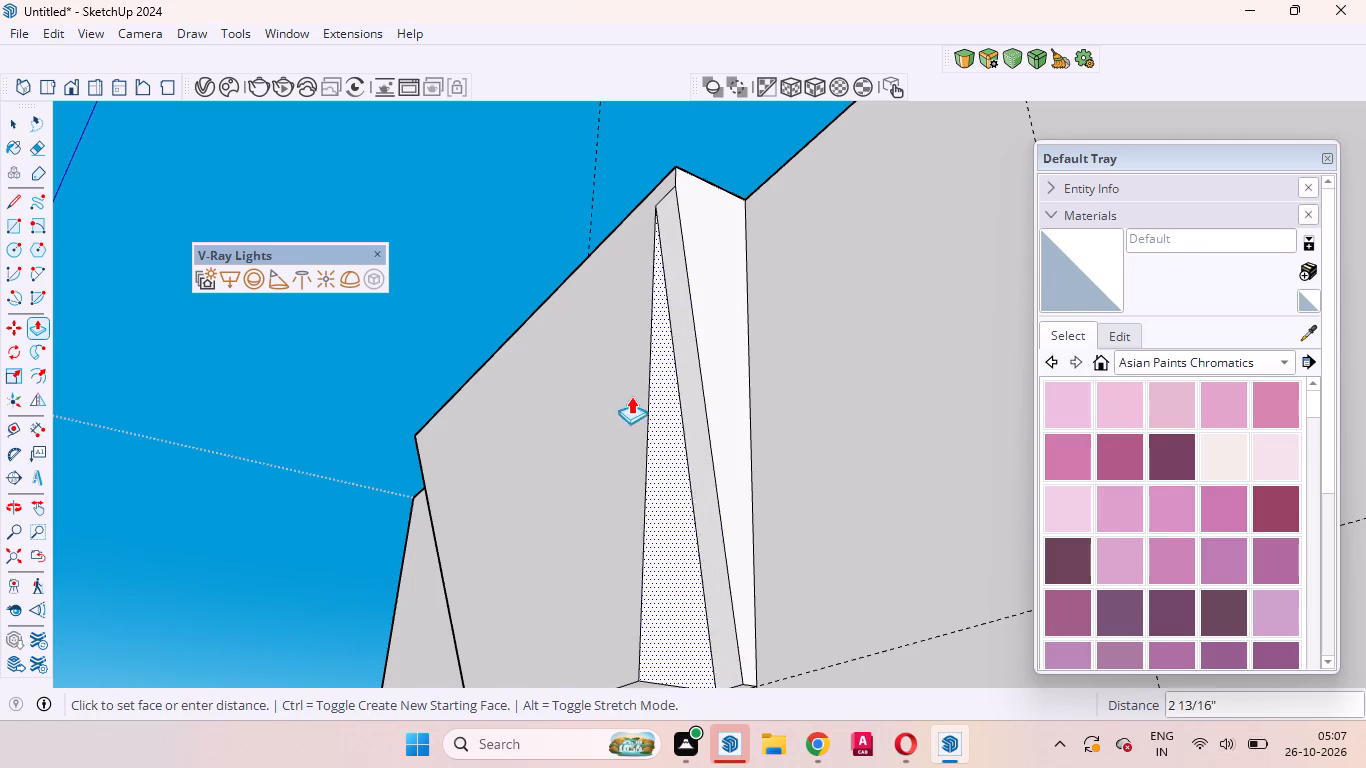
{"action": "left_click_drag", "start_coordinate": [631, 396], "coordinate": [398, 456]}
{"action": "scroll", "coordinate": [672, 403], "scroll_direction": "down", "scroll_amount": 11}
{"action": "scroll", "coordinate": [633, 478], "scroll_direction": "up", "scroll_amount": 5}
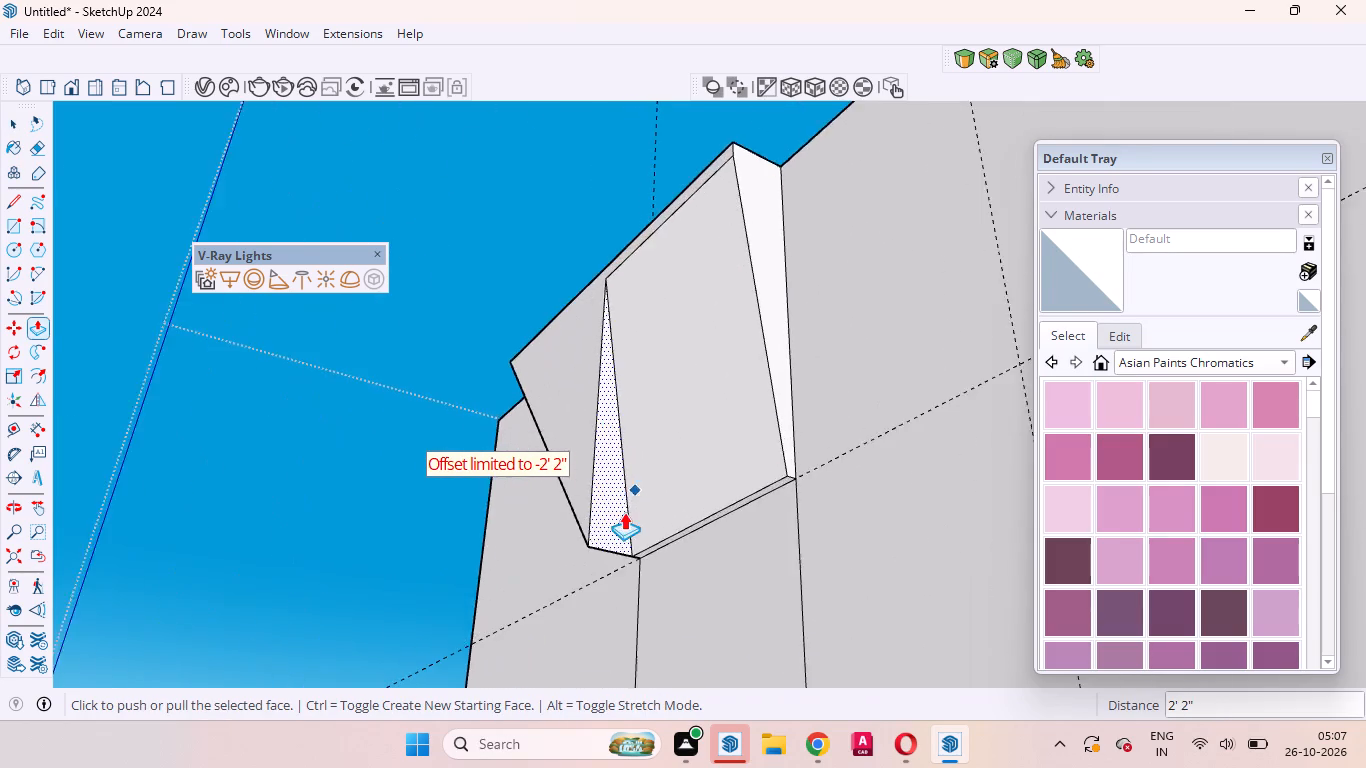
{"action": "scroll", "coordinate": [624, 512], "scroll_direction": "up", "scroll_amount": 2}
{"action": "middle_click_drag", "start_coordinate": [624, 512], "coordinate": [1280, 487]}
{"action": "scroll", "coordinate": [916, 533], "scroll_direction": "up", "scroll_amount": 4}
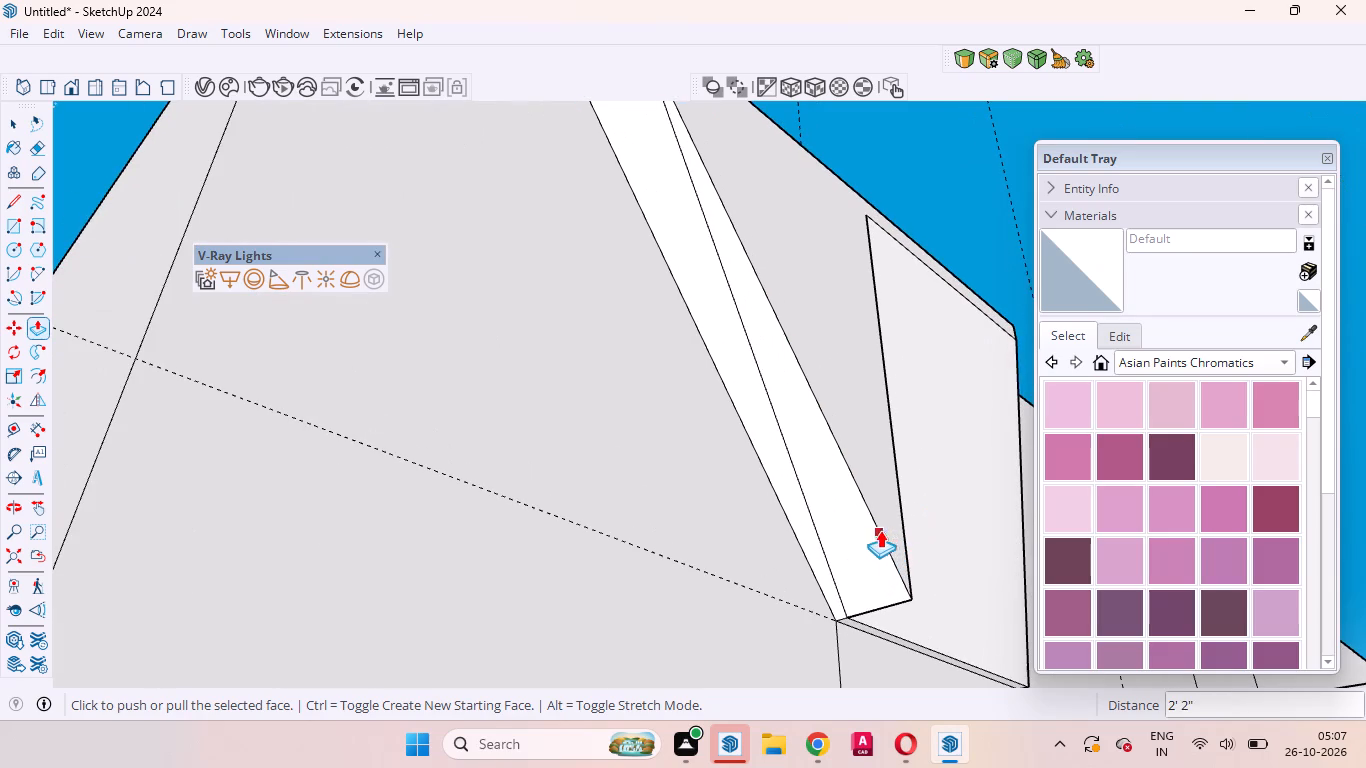
Examine the cut projection and the outer triangle on its sloping side face from several angles.
{"action": "key", "text": "space"}
{"action": "left_click", "coordinate": [844, 546]}
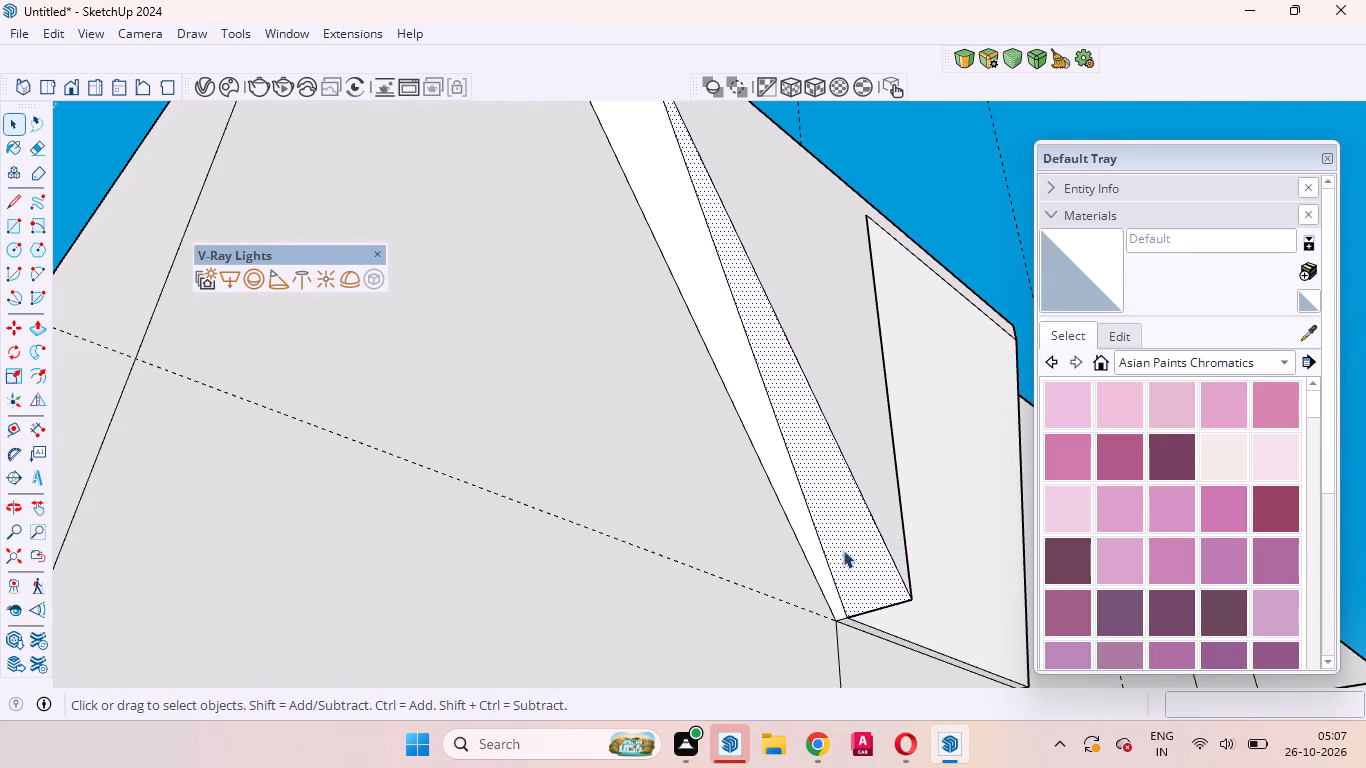
{"action": "scroll", "coordinate": [853, 581], "scroll_direction": "down", "scroll_amount": 5}
{"action": "scroll", "coordinate": [749, 359], "scroll_direction": "up", "scroll_amount": 4}
{"action": "middle_click_drag", "start_coordinate": [799, 364], "coordinate": [753, 394]}
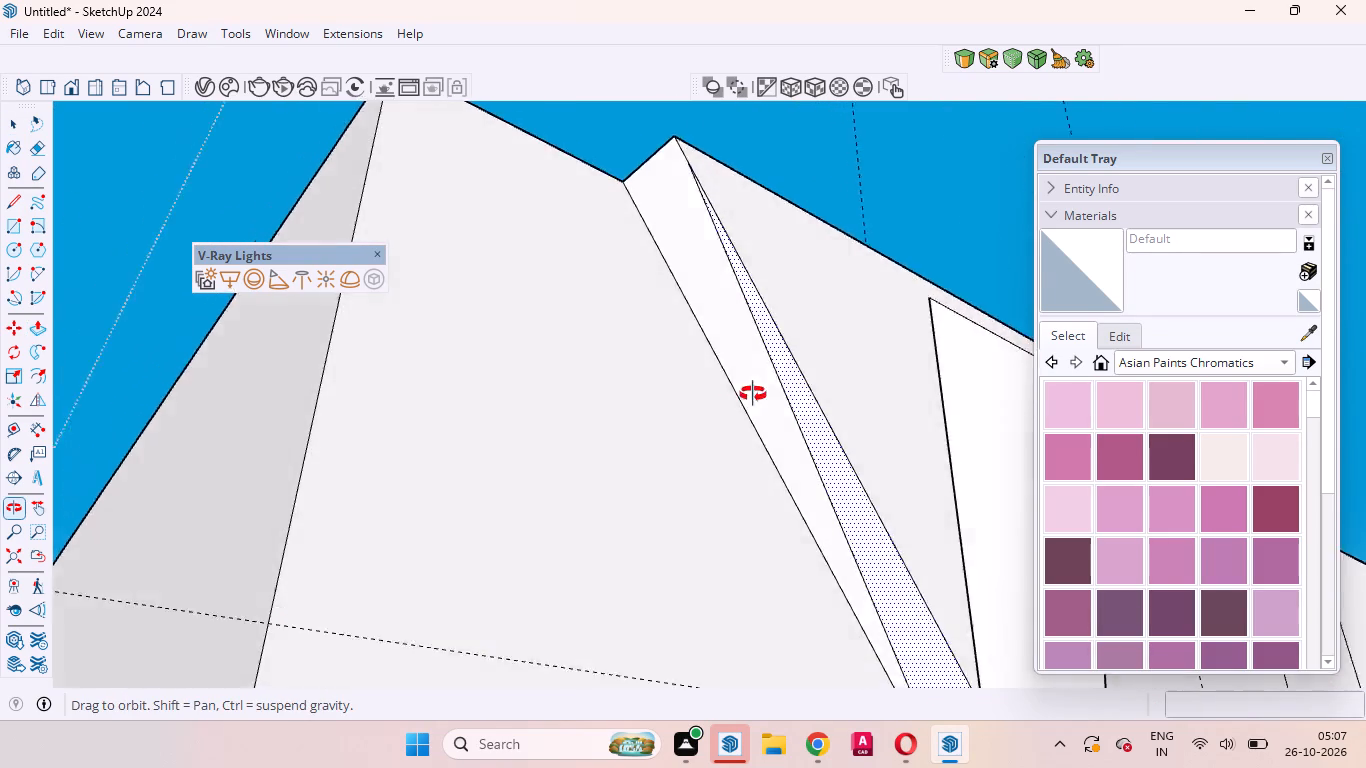
{"action": "middle_click_drag", "start_coordinate": [753, 394], "coordinate": [589, 461]}
{"action": "scroll", "coordinate": [595, 451], "scroll_direction": "down", "scroll_amount": 10}
{"action": "middle_click_drag", "start_coordinate": [775, 451], "coordinate": [578, 504]}
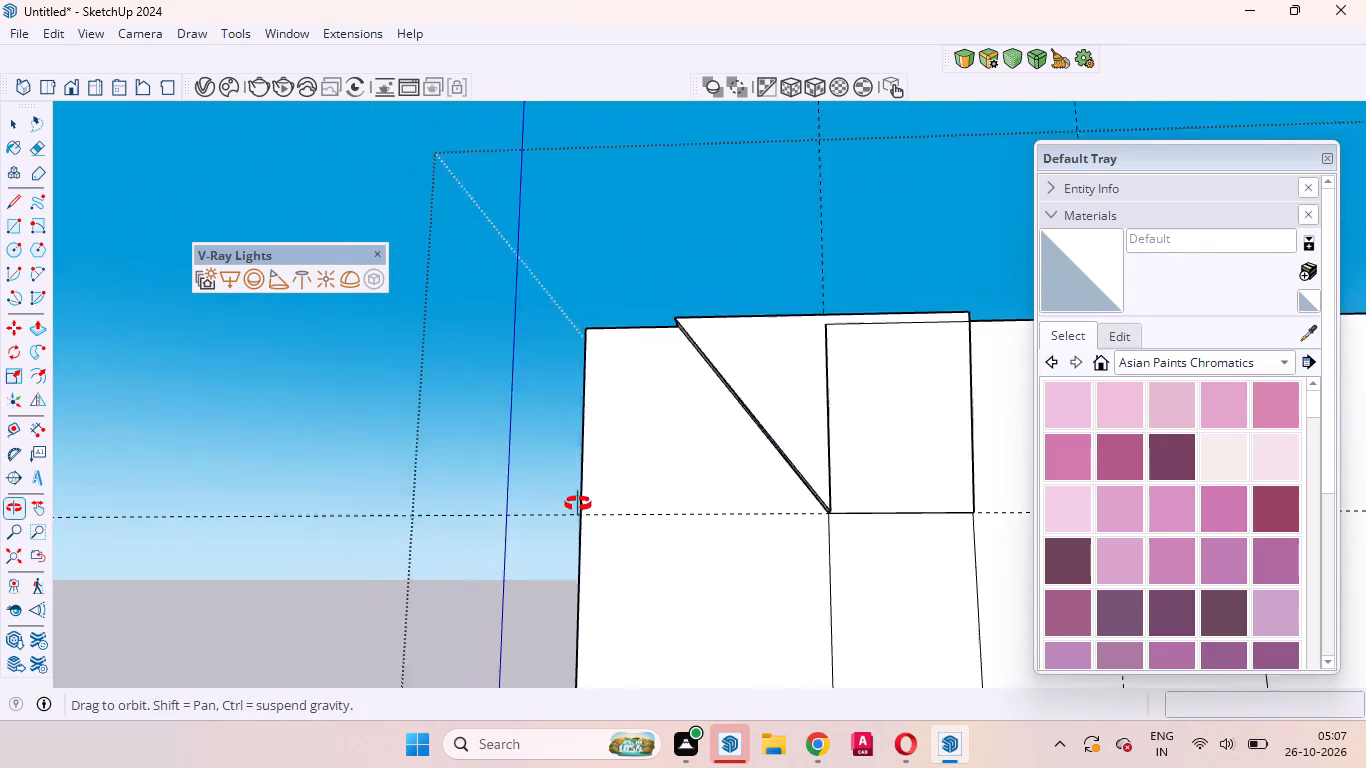
{"action": "middle_click_drag", "start_coordinate": [578, 504], "coordinate": [498, 506]}
{"action": "scroll", "coordinate": [498, 506], "scroll_direction": "up", "scroll_amount": 1}
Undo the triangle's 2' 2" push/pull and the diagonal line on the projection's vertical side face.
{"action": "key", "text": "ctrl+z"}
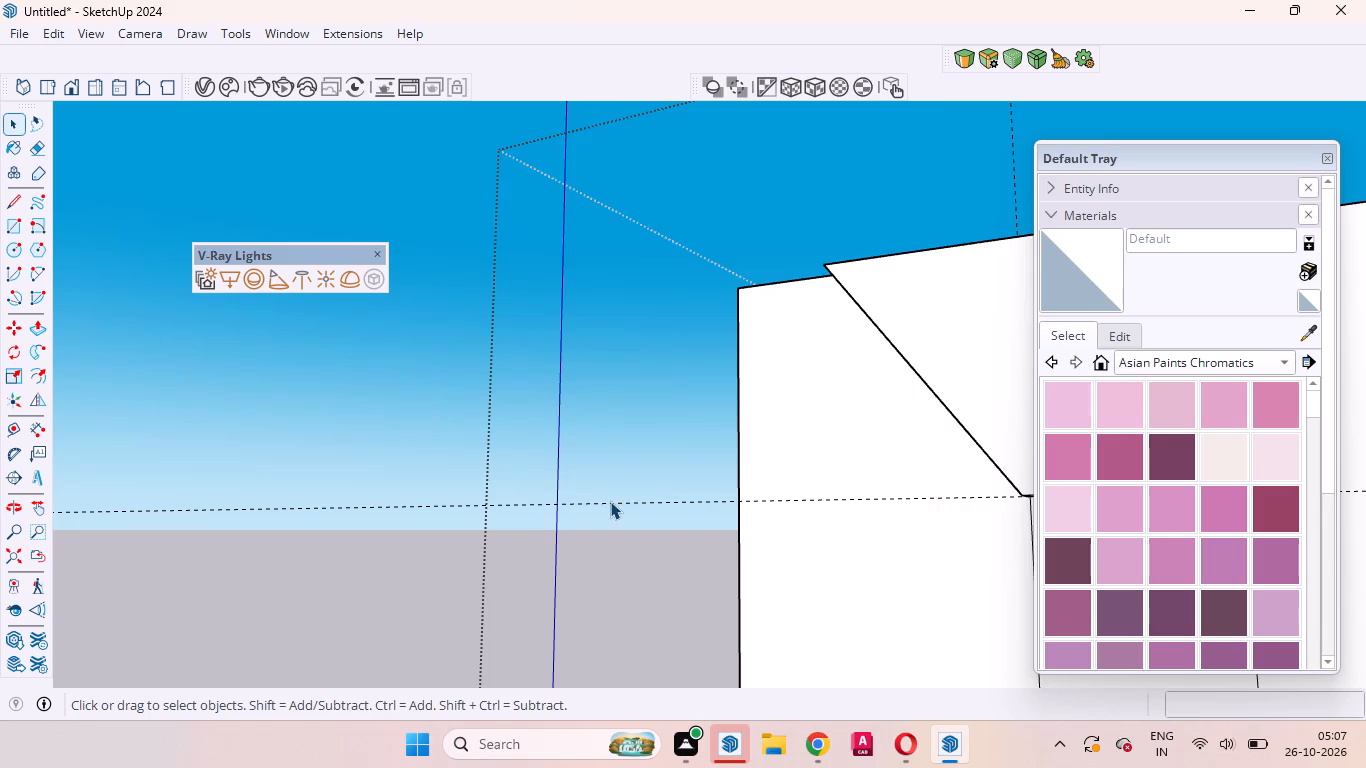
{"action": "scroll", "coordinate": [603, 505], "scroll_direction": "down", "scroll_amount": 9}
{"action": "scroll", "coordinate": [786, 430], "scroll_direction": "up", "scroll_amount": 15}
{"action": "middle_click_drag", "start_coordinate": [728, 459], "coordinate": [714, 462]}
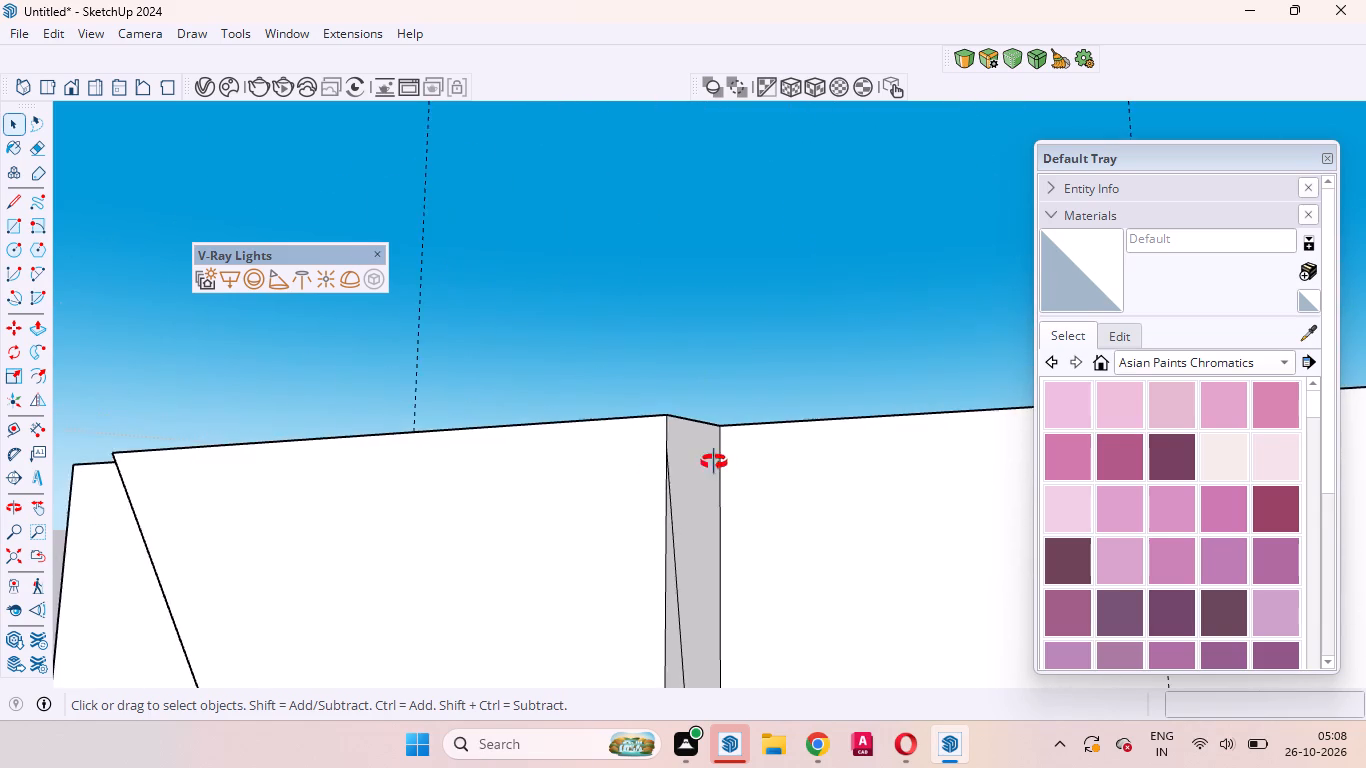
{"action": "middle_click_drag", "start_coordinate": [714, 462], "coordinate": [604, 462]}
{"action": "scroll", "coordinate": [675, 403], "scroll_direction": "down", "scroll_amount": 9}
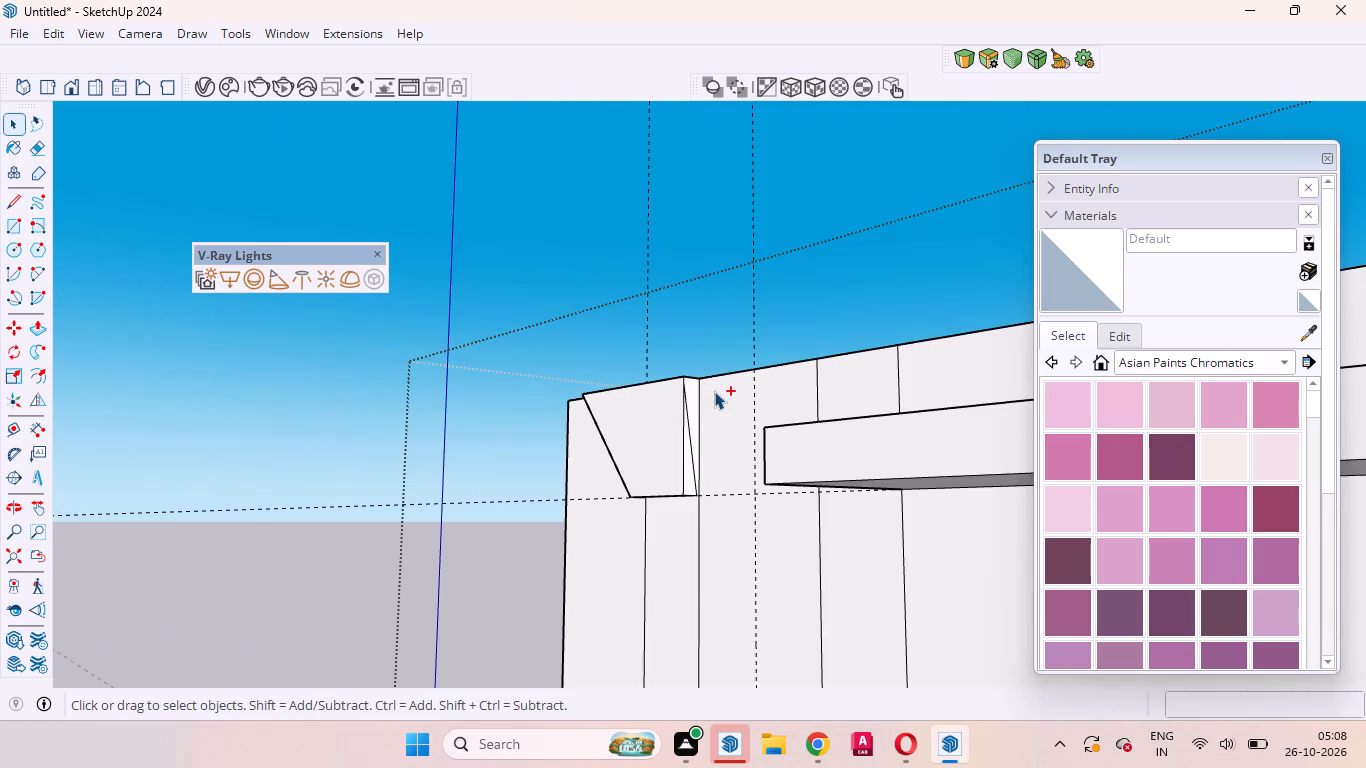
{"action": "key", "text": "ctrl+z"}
Examine the projection's sloping side face along its diagonal line, from the upper corner to the lower end.
{"action": "middle_click_drag", "start_coordinate": [566, 540], "coordinate": [946, 500]}
{"action": "scroll", "coordinate": [991, 451], "scroll_direction": "up", "scroll_amount": 10}
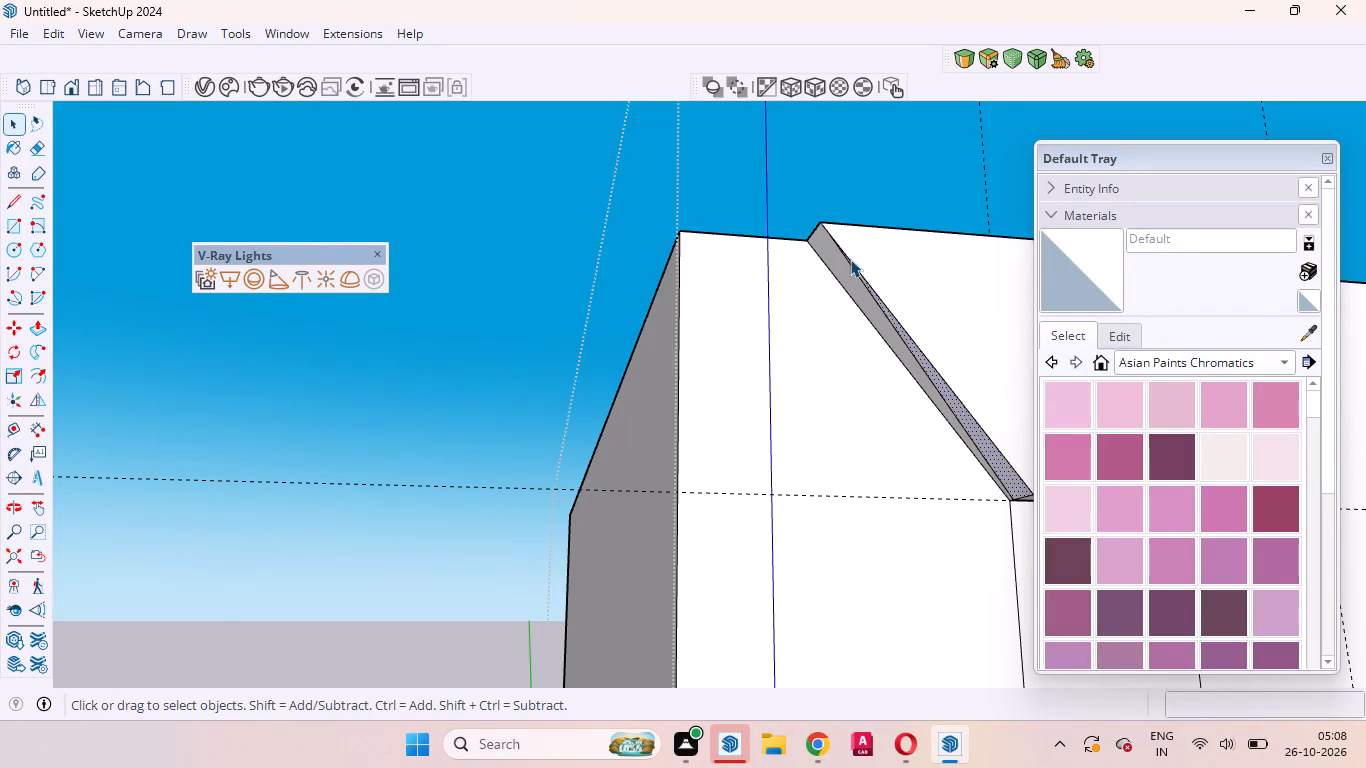
{"action": "scroll", "coordinate": [846, 240], "scroll_direction": "up", "scroll_amount": 20}
{"action": "middle_click_drag", "start_coordinate": [831, 297], "coordinate": [923, 289]}
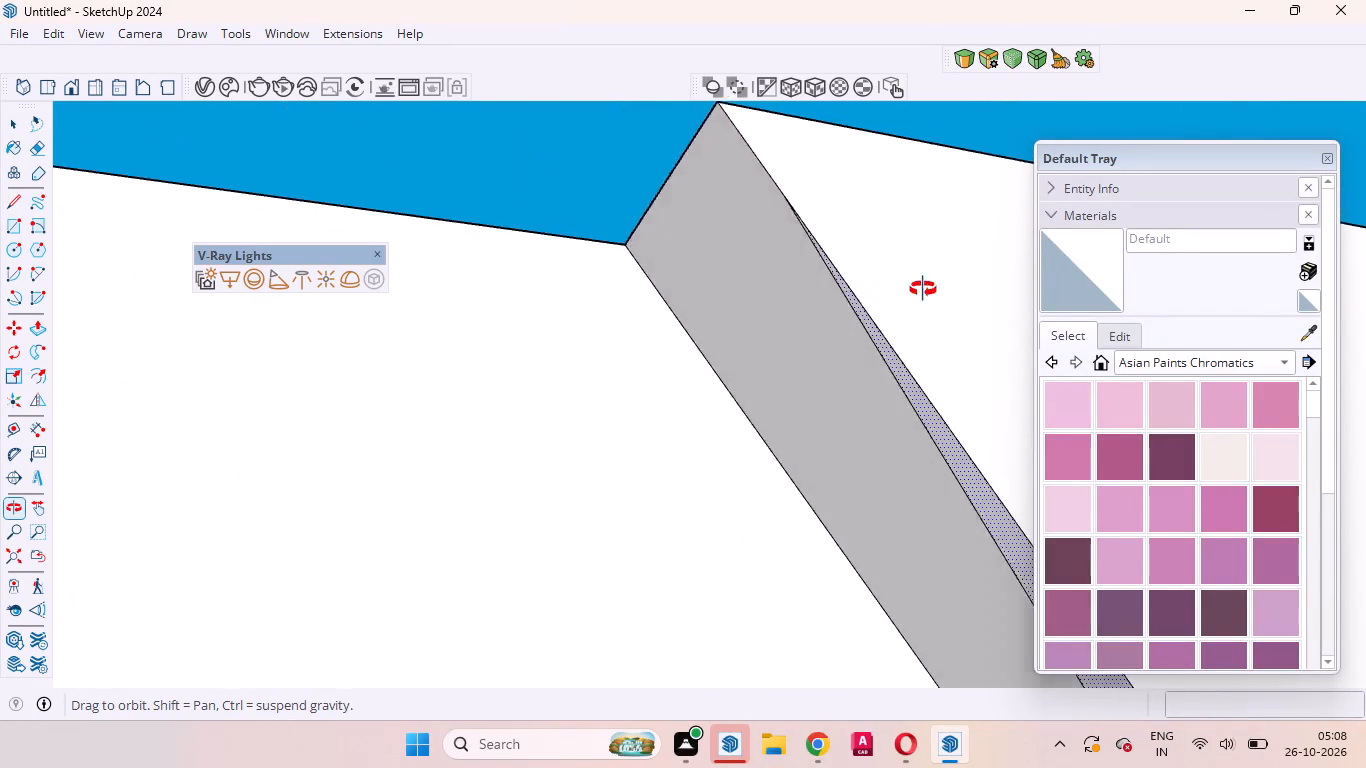
{"action": "middle_click_drag", "start_coordinate": [923, 289], "coordinate": [966, 288]}
{"action": "scroll", "coordinate": [842, 310], "scroll_direction": "down", "scroll_amount": 5}
{"action": "scroll", "coordinate": [775, 353], "scroll_direction": "up", "scroll_amount": 1}
{"action": "scroll", "coordinate": [775, 353], "scroll_direction": "down", "scroll_amount": 11}
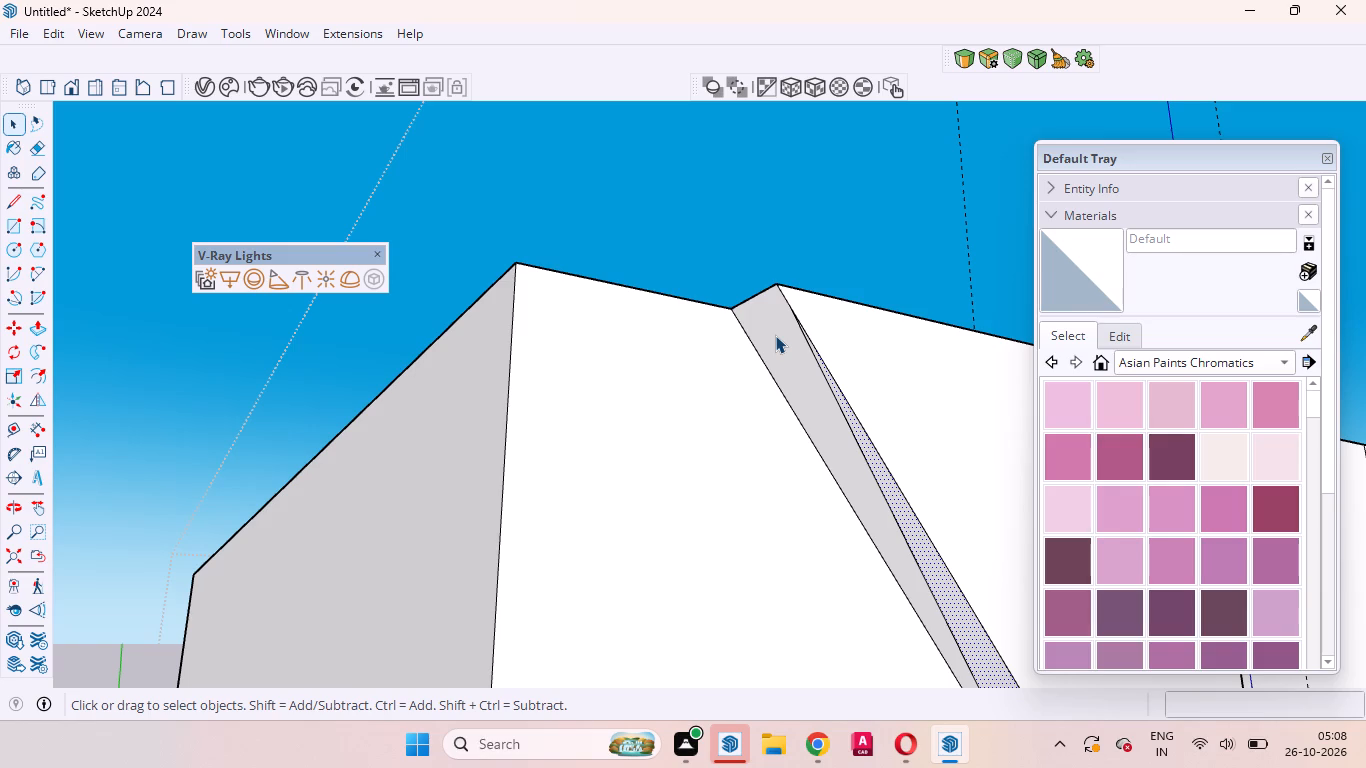
{"action": "scroll", "coordinate": [775, 335], "scroll_direction": "down", "scroll_amount": 10}
{"action": "scroll", "coordinate": [830, 437], "scroll_direction": "up", "scroll_amount": 9}
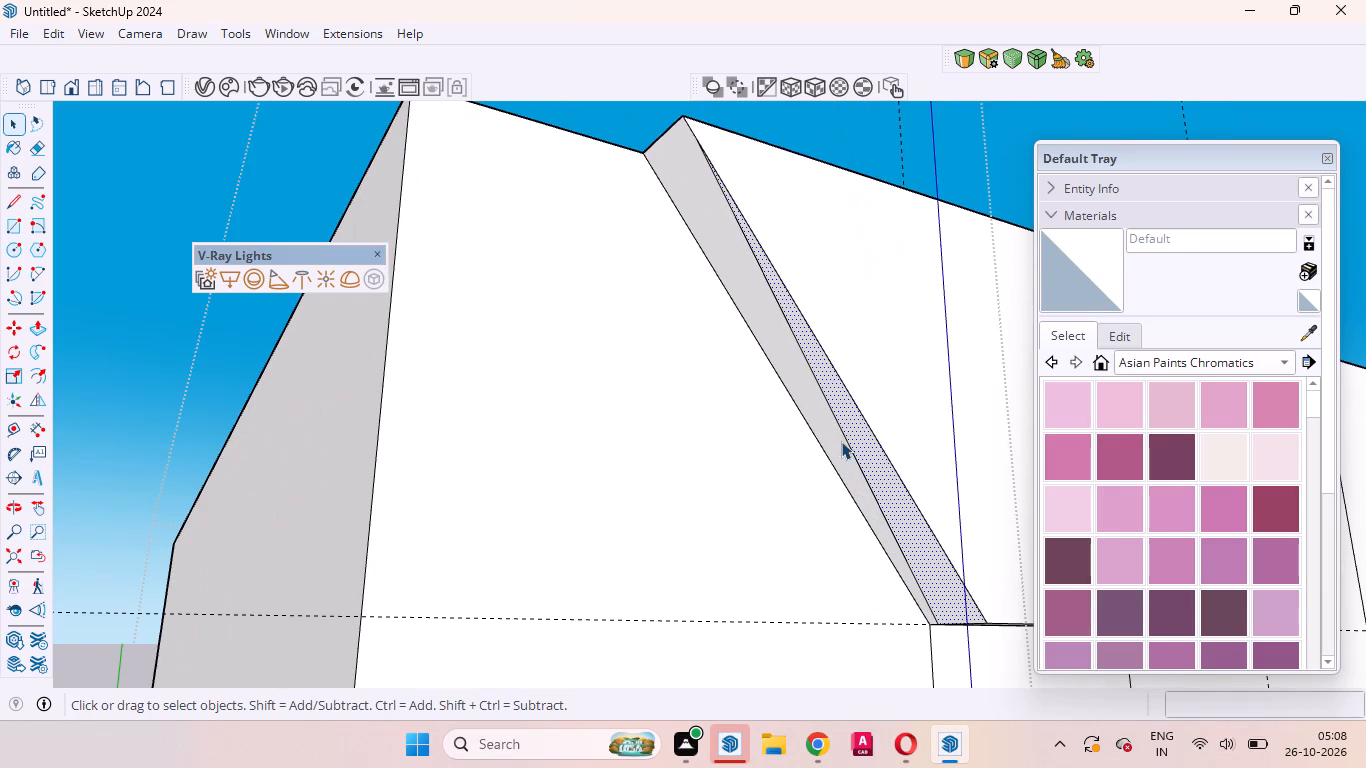
Delete the diagonal line on the projection's sloping side face.
{"action": "left_click", "coordinate": [847, 440]}
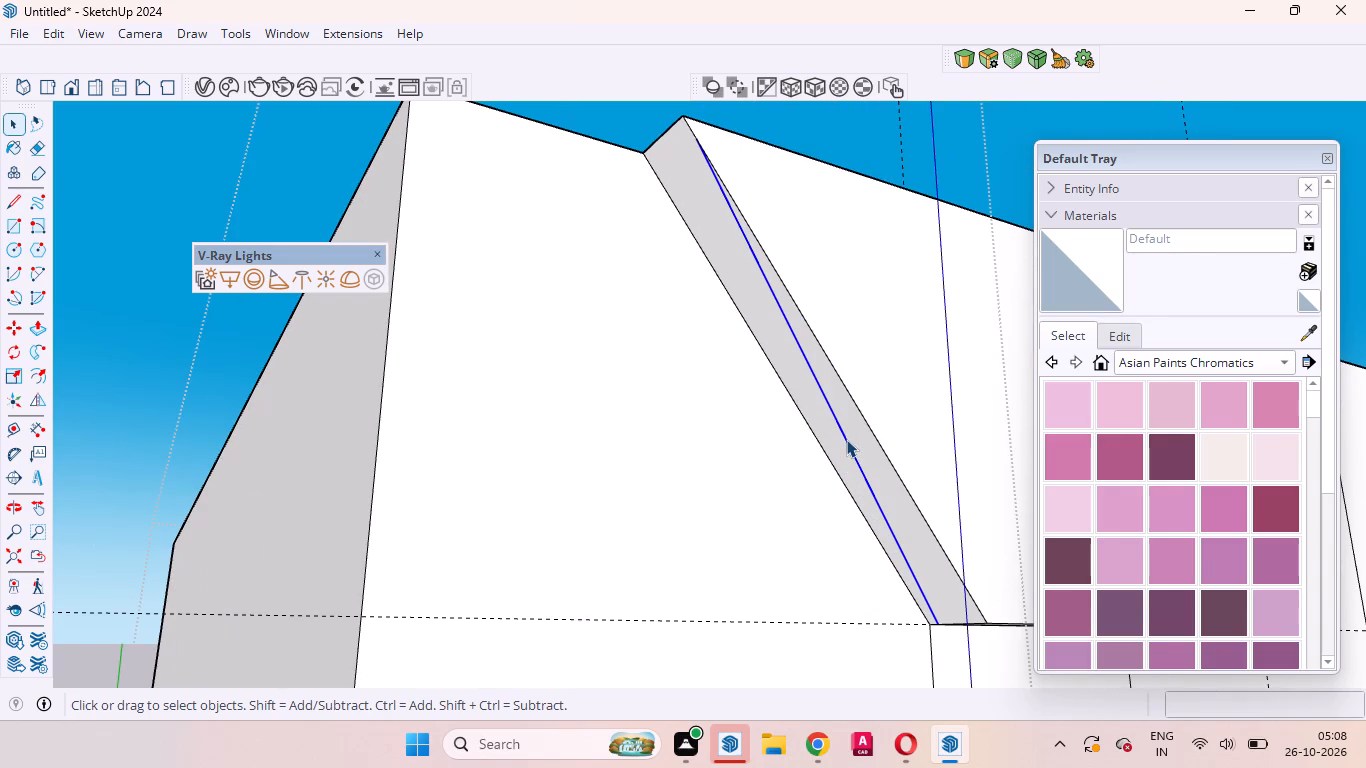
{"action": "key", "text": "Delete"}
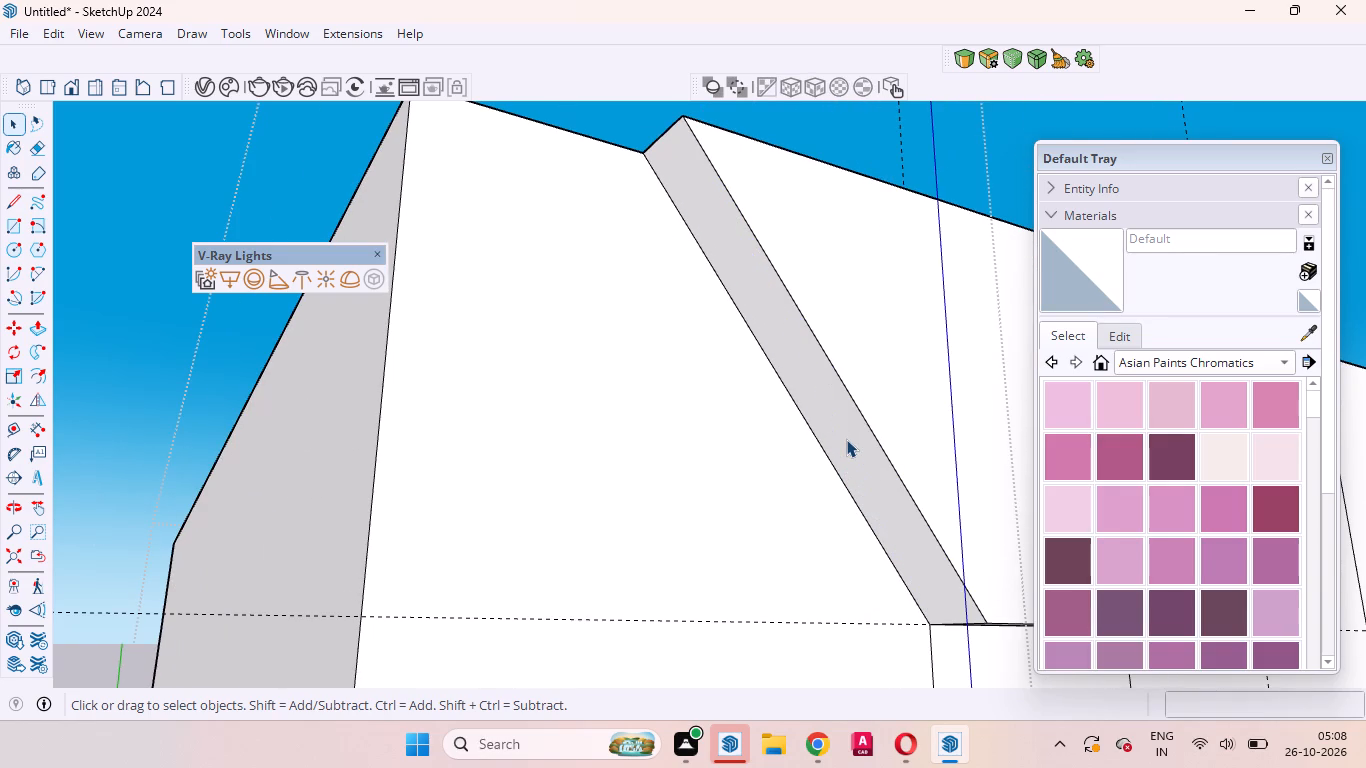
Draw a diagonal on the sloping side face from just outside its lower inner corner to the upper outer corner.
{"action": "key", "text": "l"}
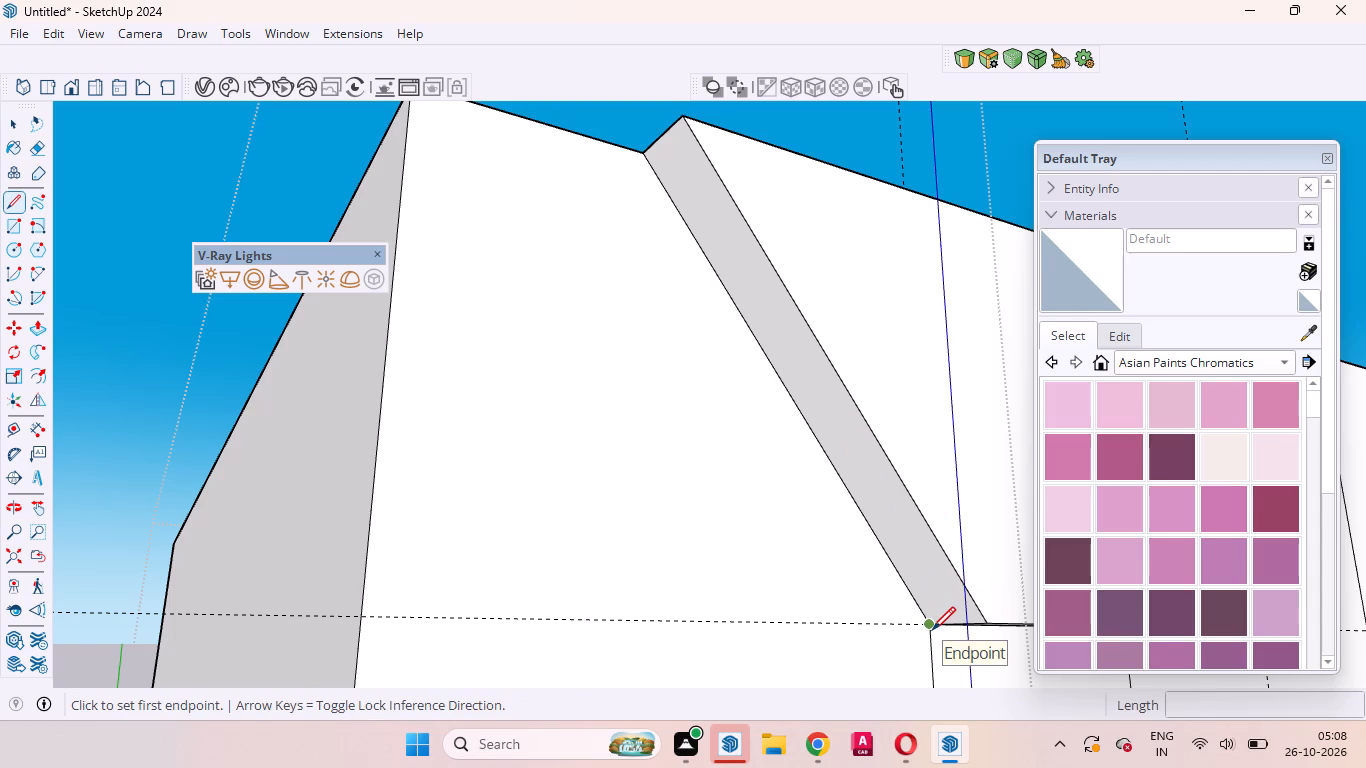
{"action": "scroll", "coordinate": [933, 618], "scroll_direction": "down", "scroll_amount": 4}
{"action": "middle_click_drag", "start_coordinate": [928, 601], "coordinate": [900, 442]}
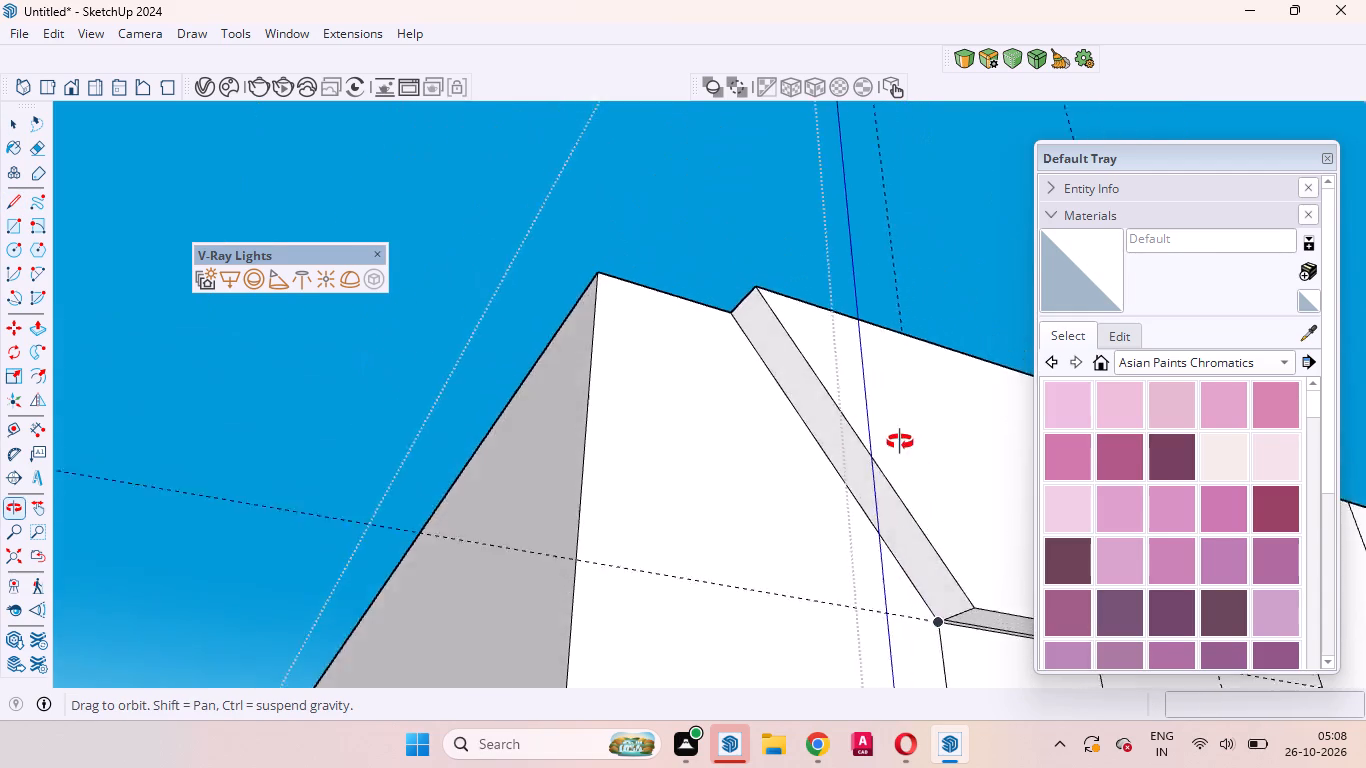
{"action": "middle_click_drag", "start_coordinate": [900, 442], "coordinate": [893, 375]}
{"action": "scroll", "coordinate": [975, 605], "scroll_direction": "up", "scroll_amount": 4}
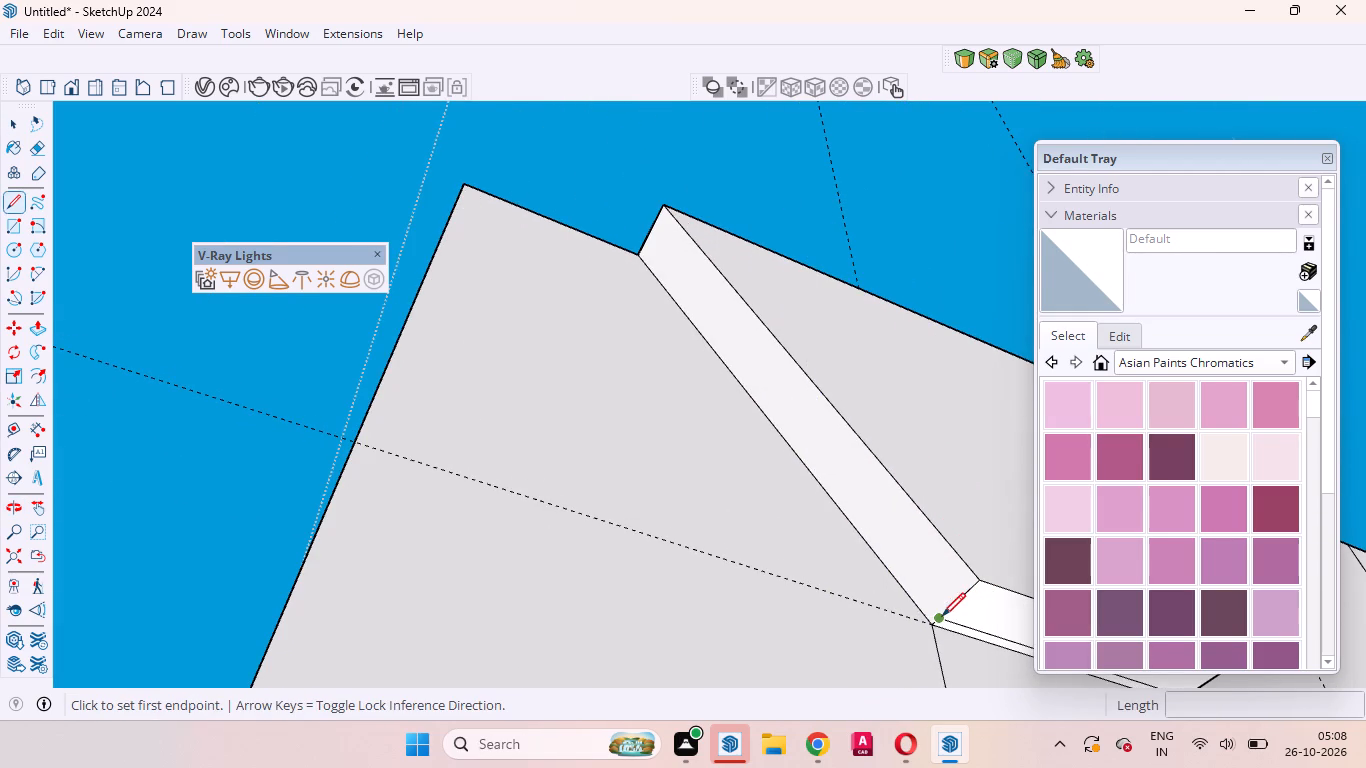
{"action": "left_click", "coordinate": [942, 617]}
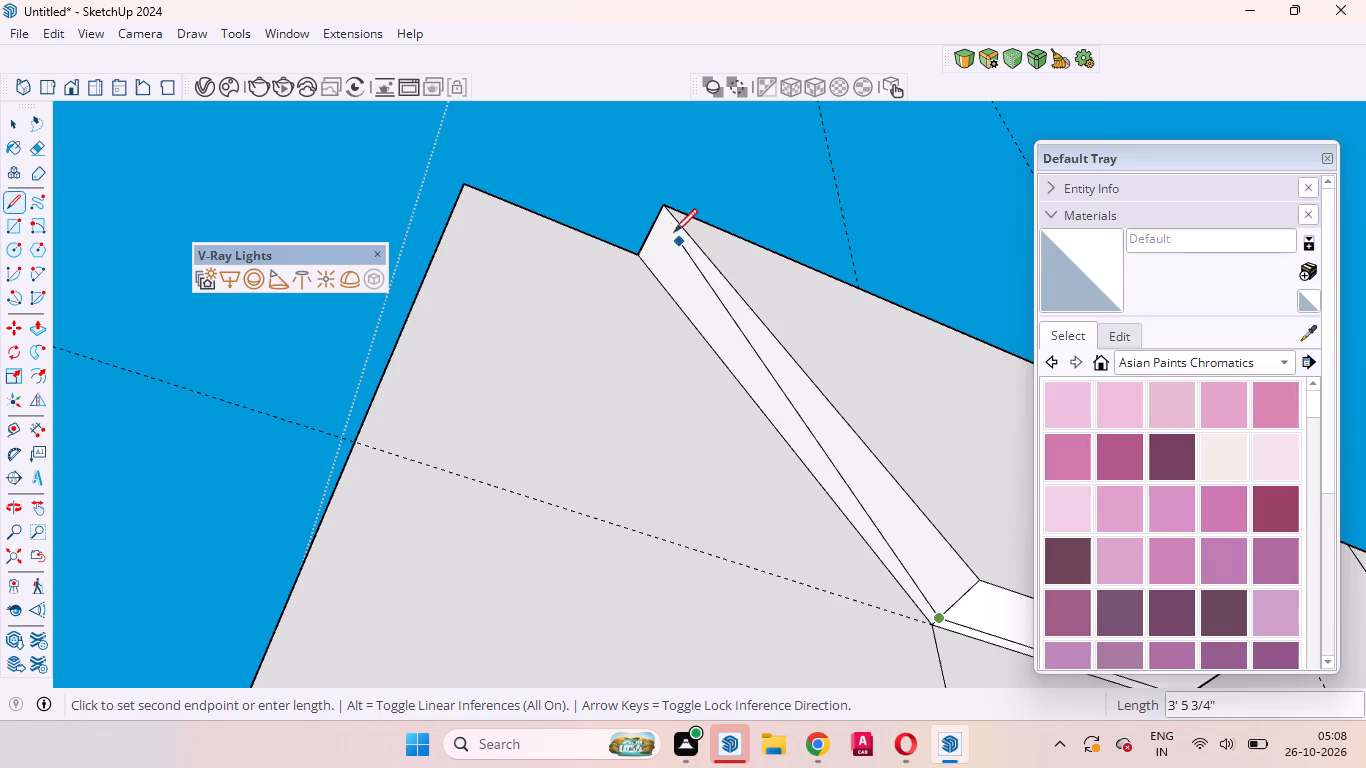
{"action": "left_click", "coordinate": [655, 208]}
Draw a diagonal about 3' long on the vertical side face, from just outside its lower inner corner to the upper outer corner.
{"action": "scroll", "coordinate": [727, 432], "scroll_direction": "down", "scroll_amount": 4}
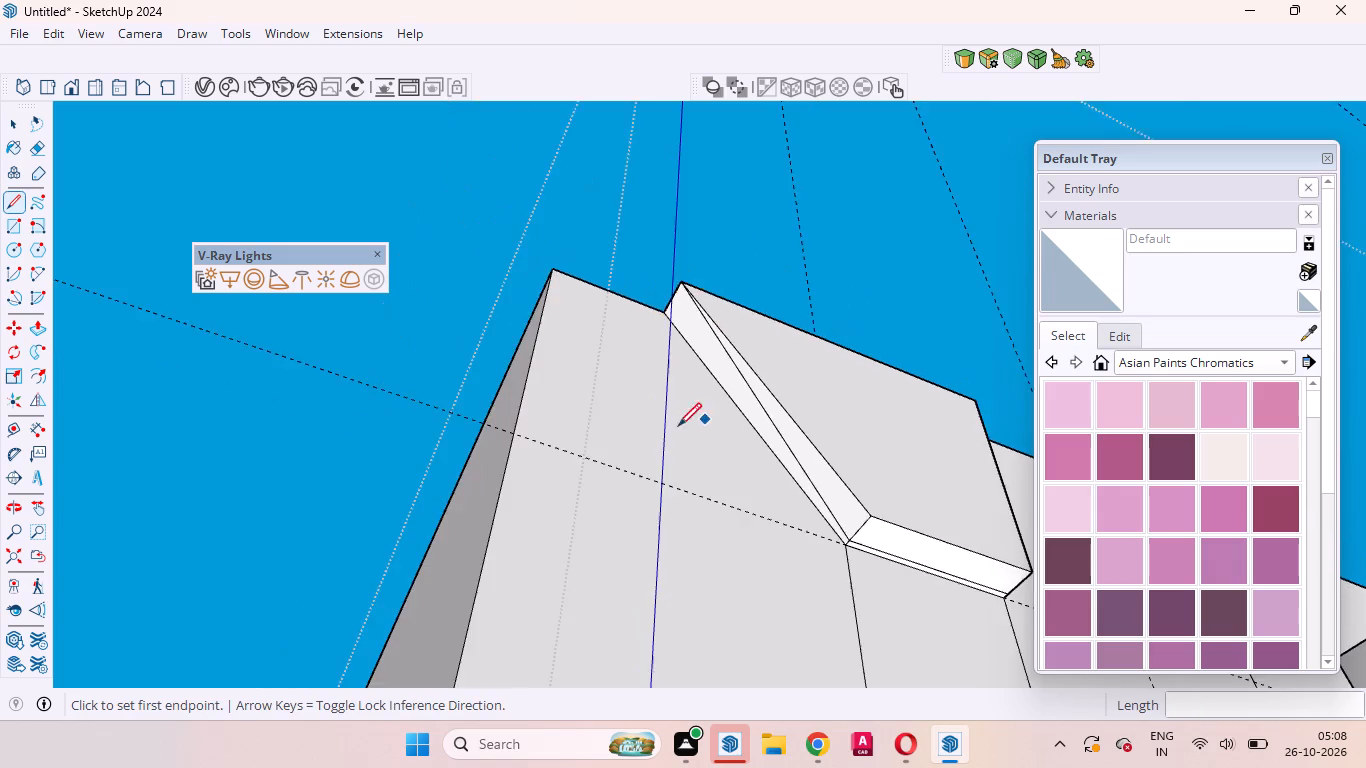
{"action": "scroll", "coordinate": [678, 426], "scroll_direction": "down", "scroll_amount": 6}
{"action": "scroll", "coordinate": [823, 497], "scroll_direction": "up", "scroll_amount": 5}
{"action": "middle_click_drag", "start_coordinate": [890, 512], "coordinate": [826, 511]}
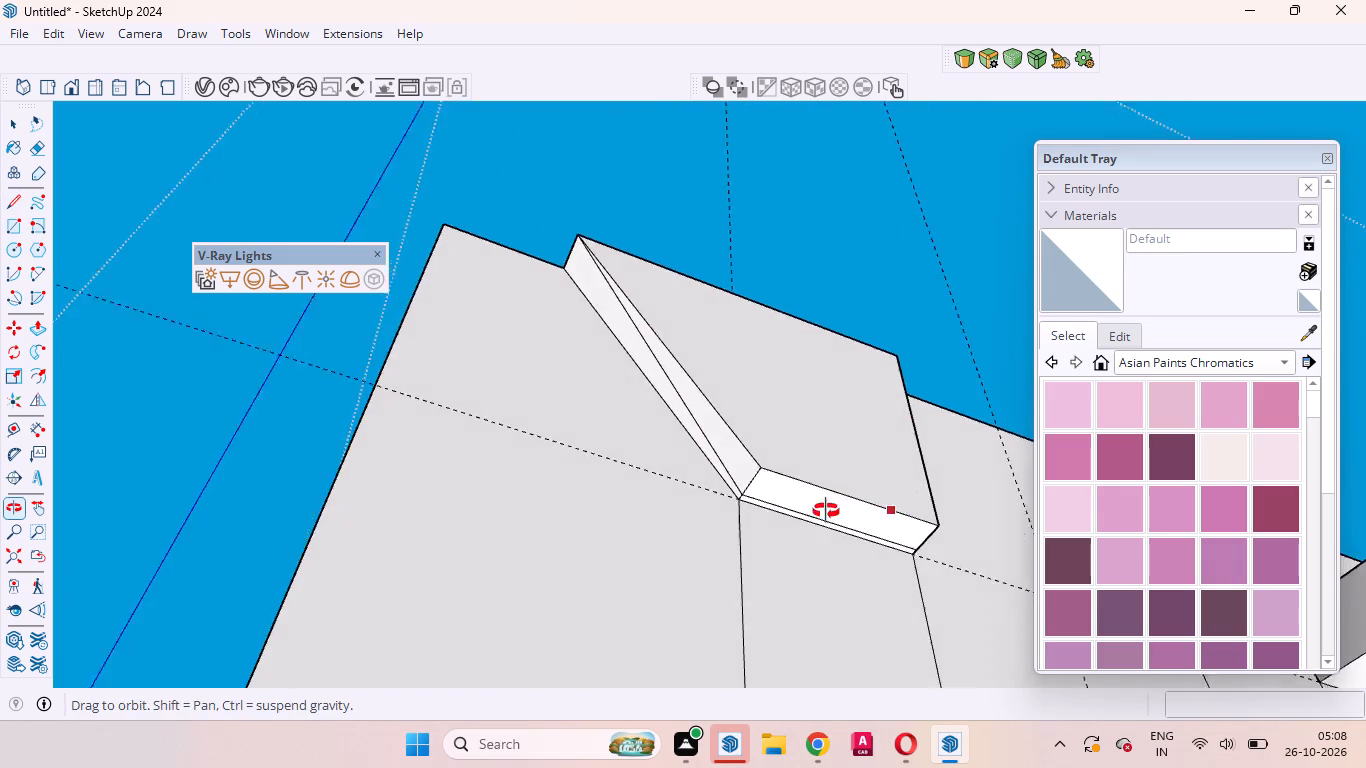
{"action": "middle_click_drag", "start_coordinate": [826, 511], "coordinate": [466, 557]}
{"action": "scroll", "coordinate": [458, 579], "scroll_direction": "down", "scroll_amount": 5}
{"action": "scroll", "coordinate": [506, 569], "scroll_direction": "up", "scroll_amount": 1}
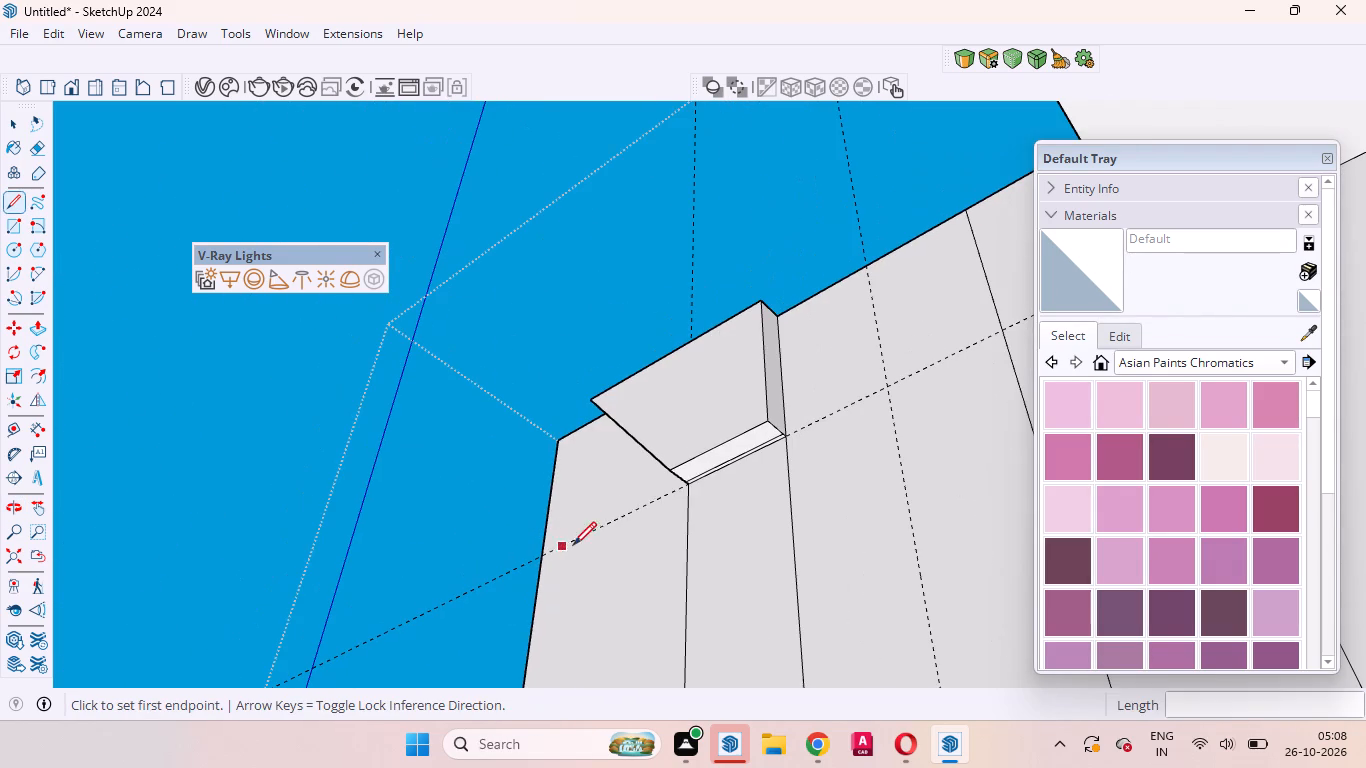
{"action": "scroll", "coordinate": [812, 425], "scroll_direction": "up", "scroll_amount": 13}
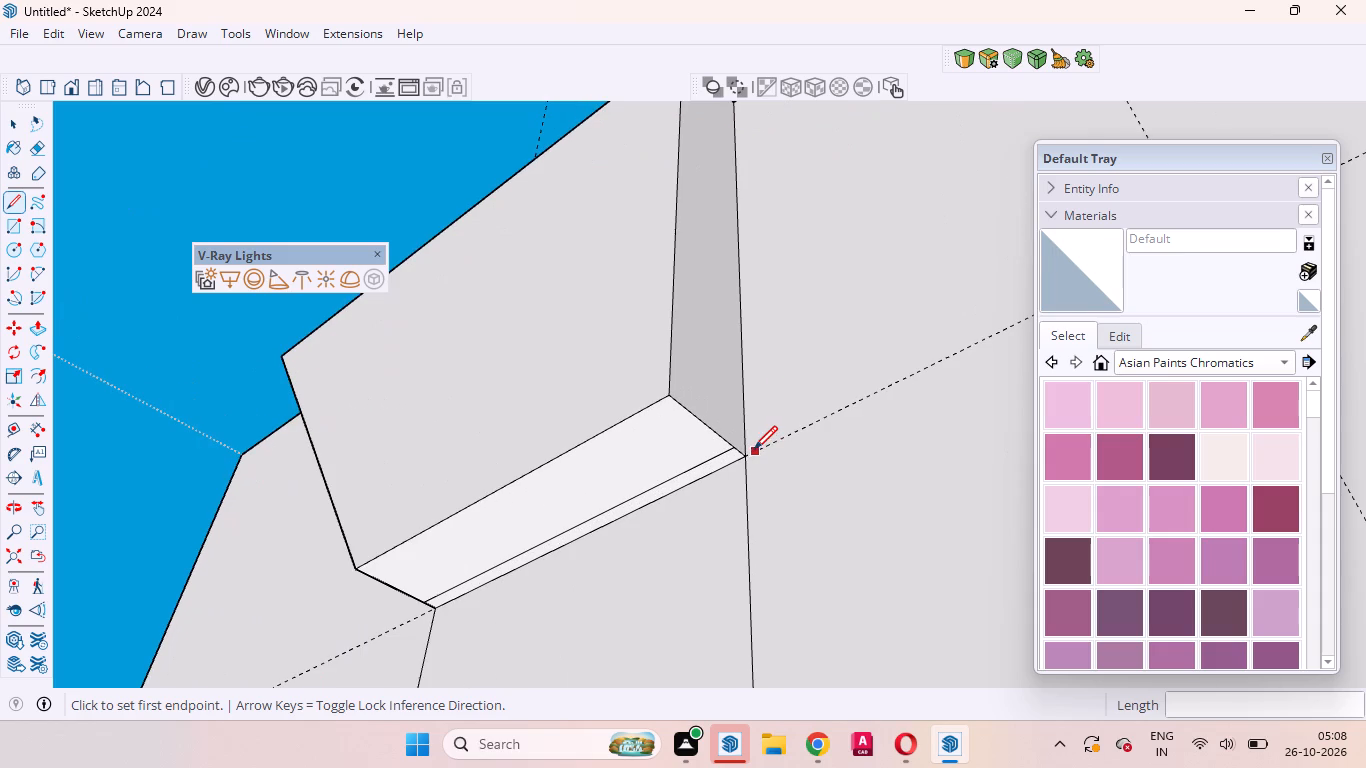
{"action": "left_click", "coordinate": [729, 438]}
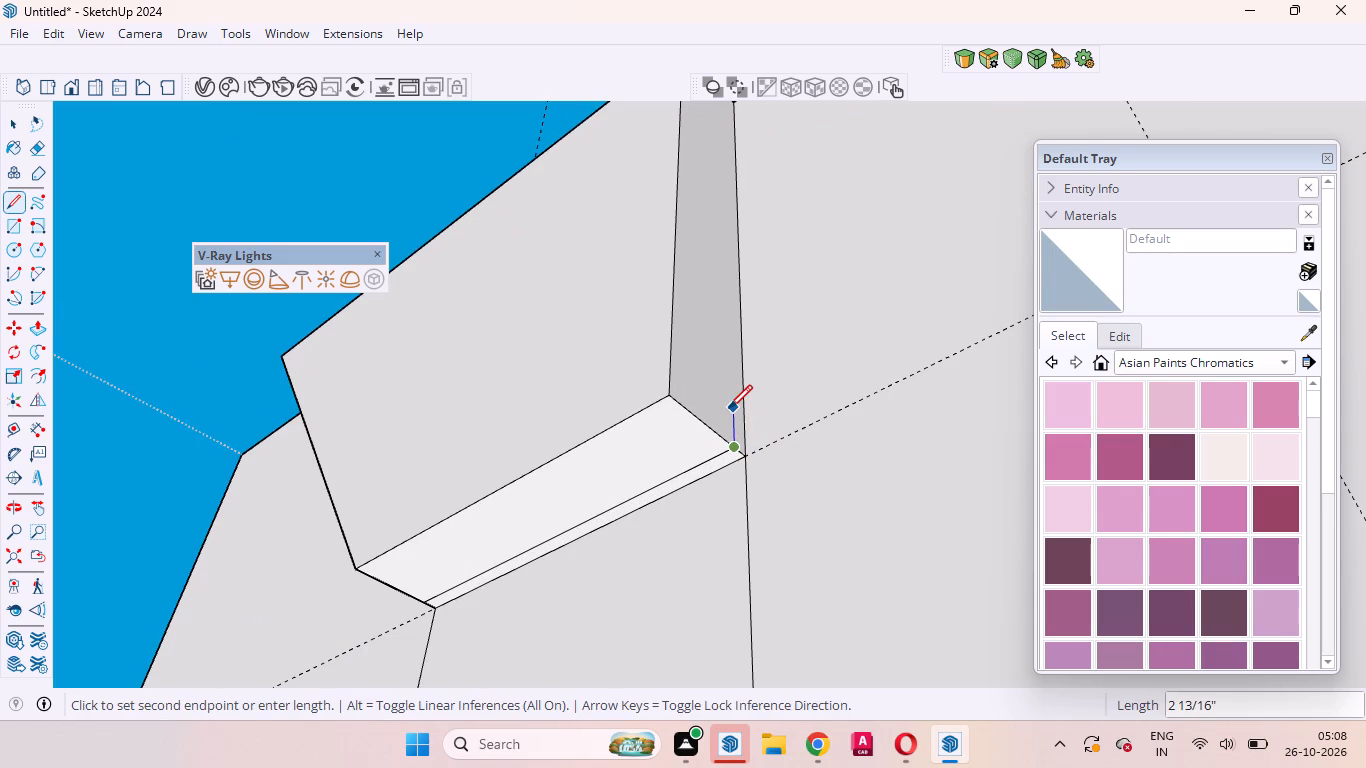
{"action": "scroll", "coordinate": [729, 408], "scroll_direction": "down", "scroll_amount": 7}
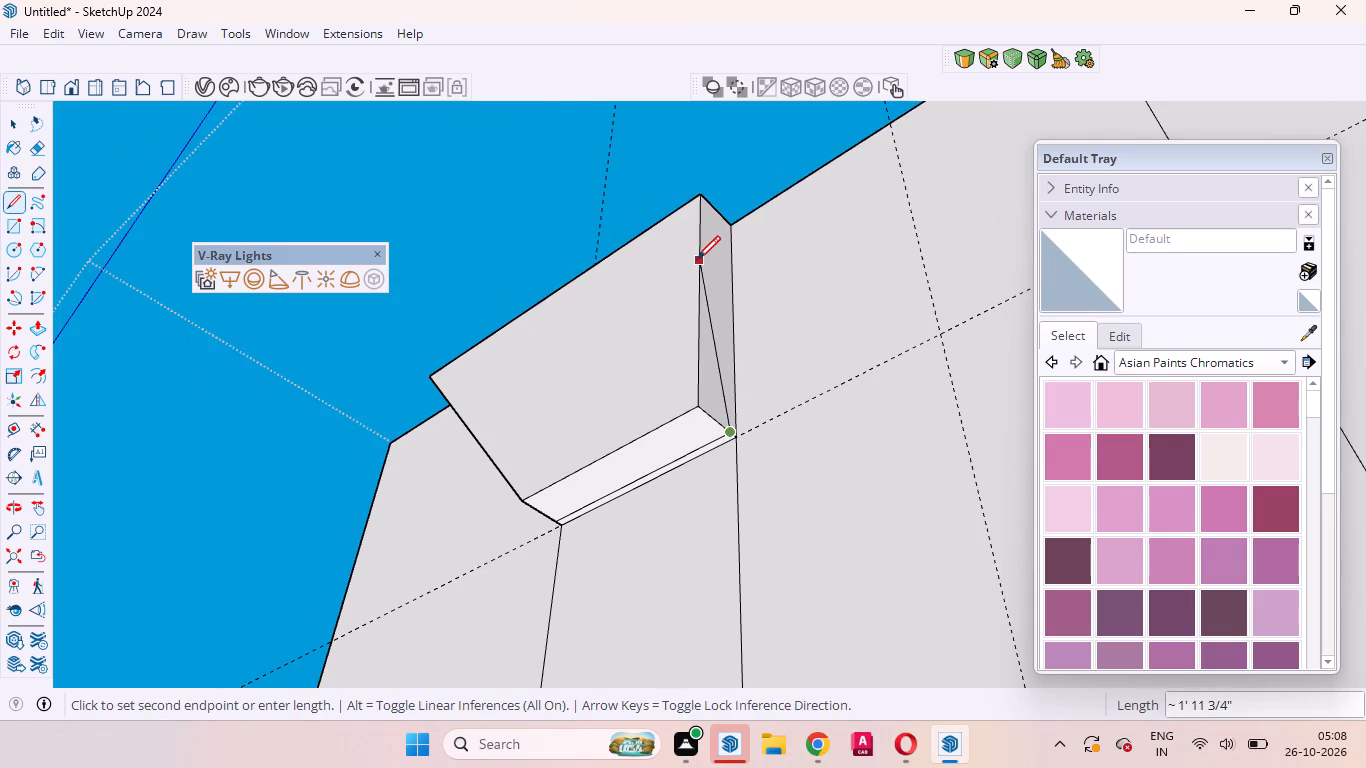
{"action": "scroll", "coordinate": [695, 255], "scroll_direction": "up", "scroll_amount": 4}
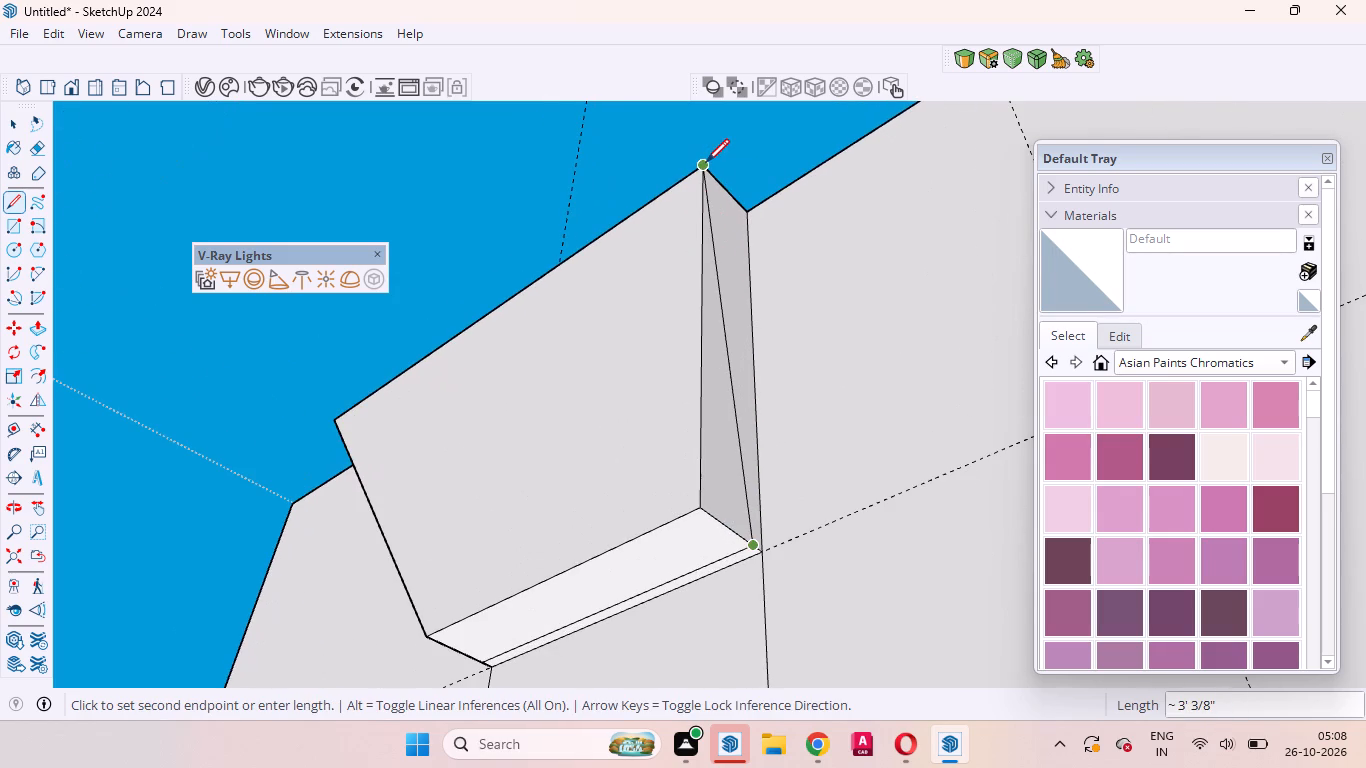
{"action": "left_click", "coordinate": [706, 162]}
{"action": "key", "text": "space"}
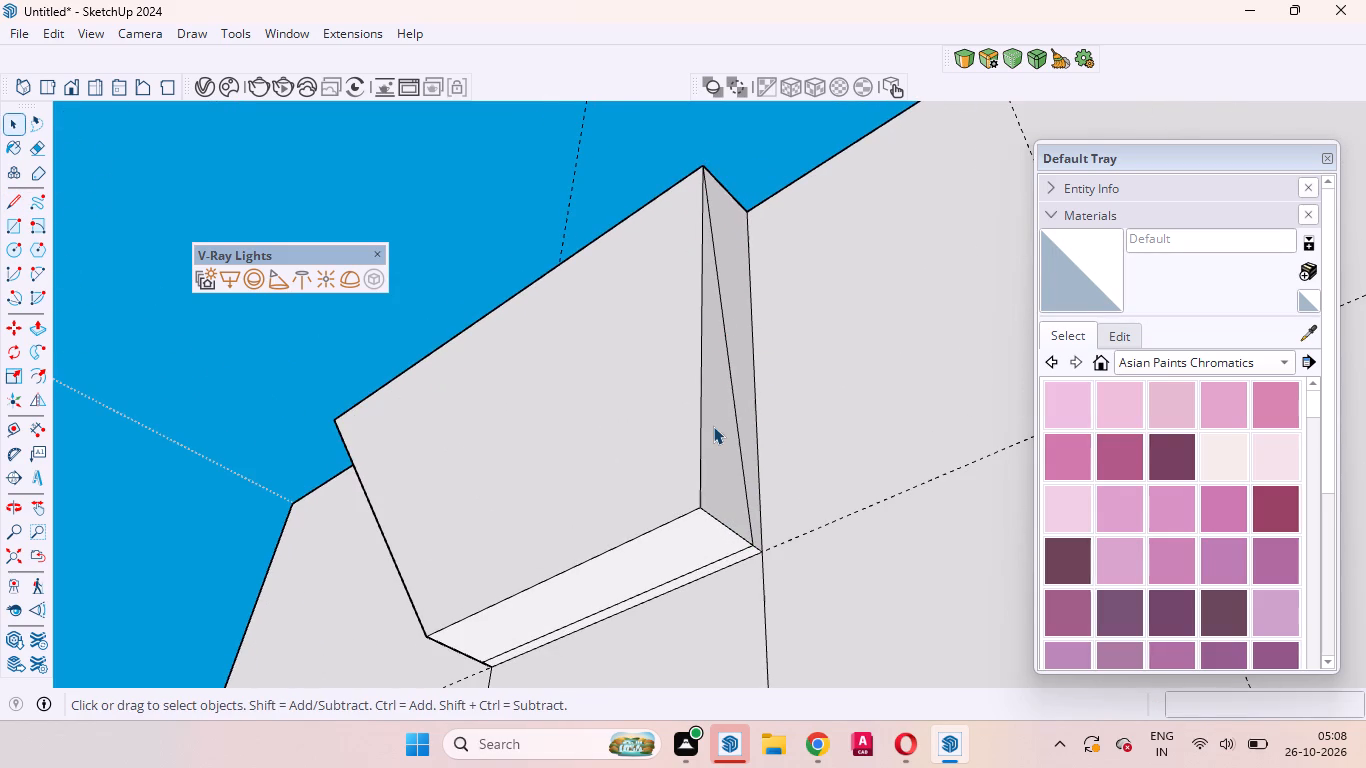
Push/pull the vertical side face's outer triangle 2' 2" inward through the projection.
{"action": "left_click", "coordinate": [713, 432]}
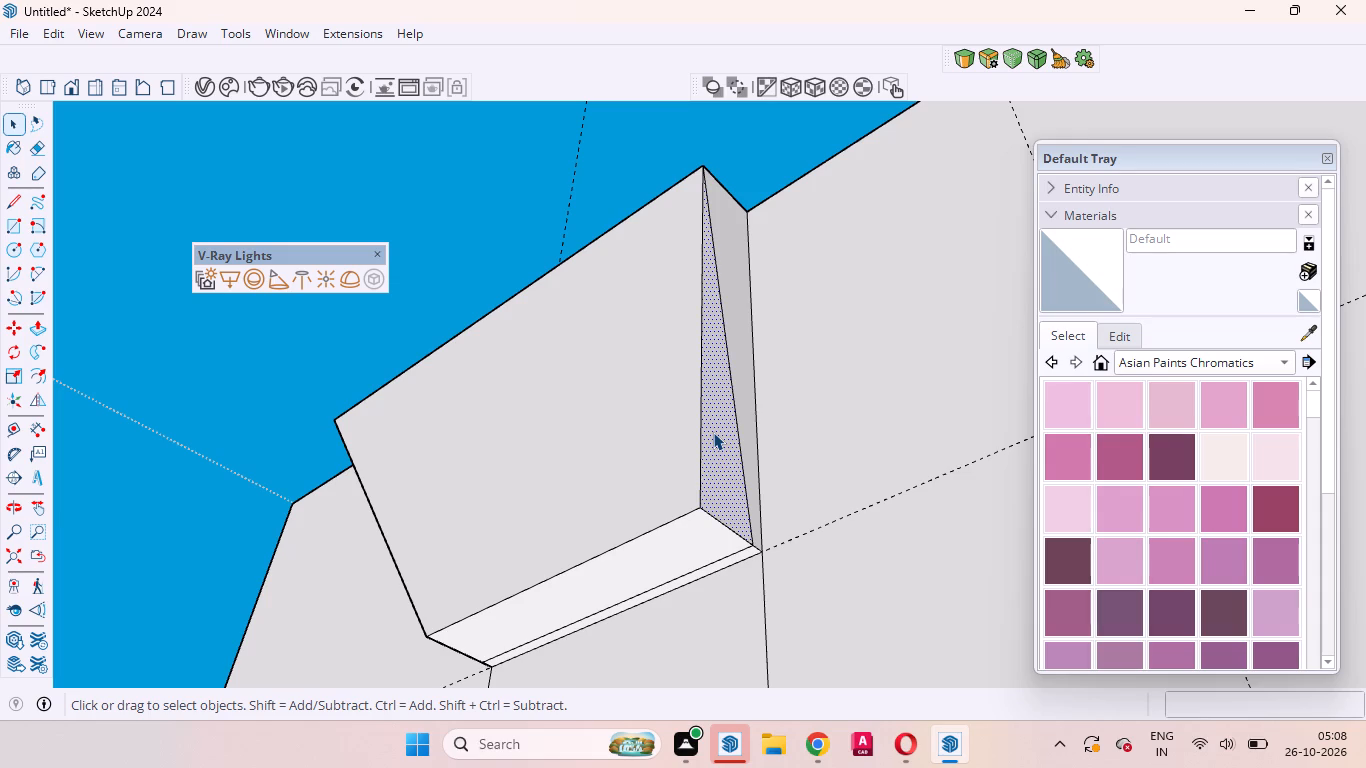
{"action": "key", "text": "p"}
{"action": "left_click", "coordinate": [713, 432]}
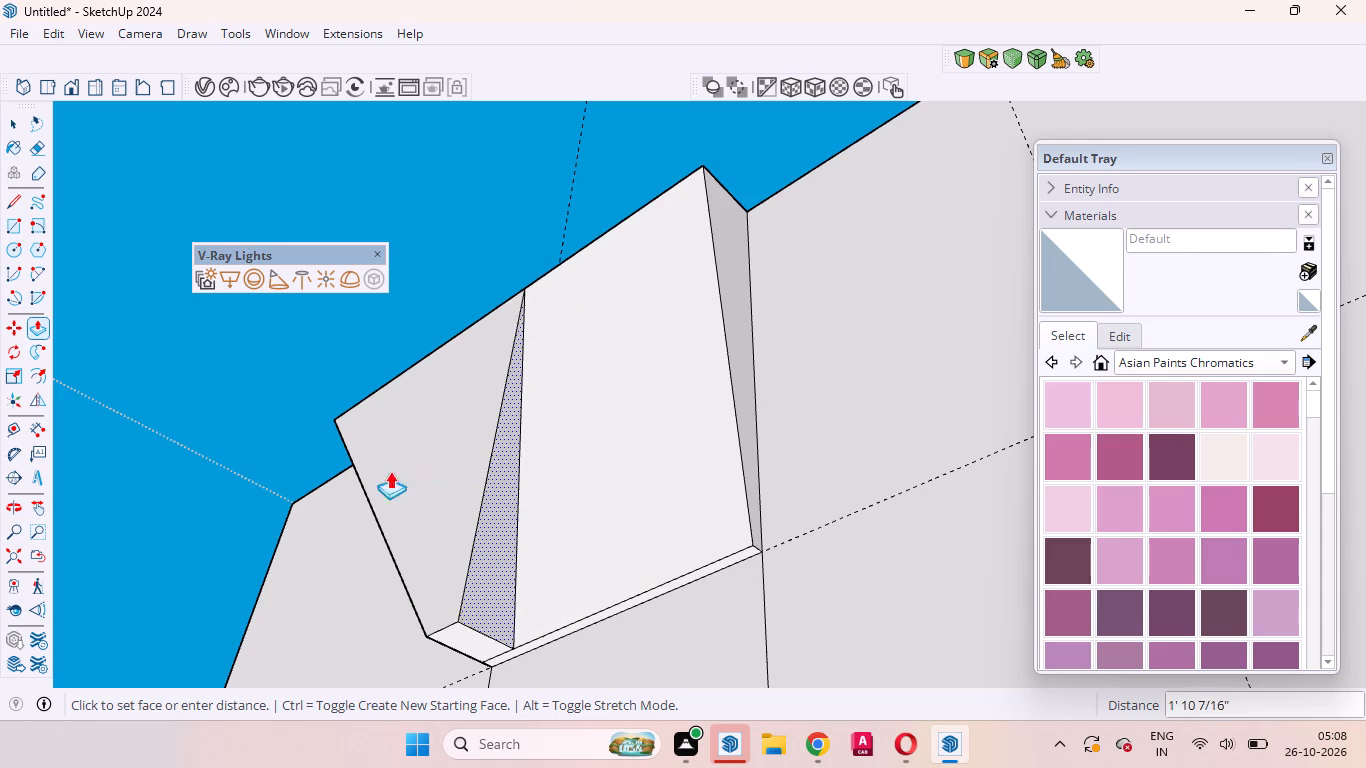
{"action": "left_click", "coordinate": [279, 481]}
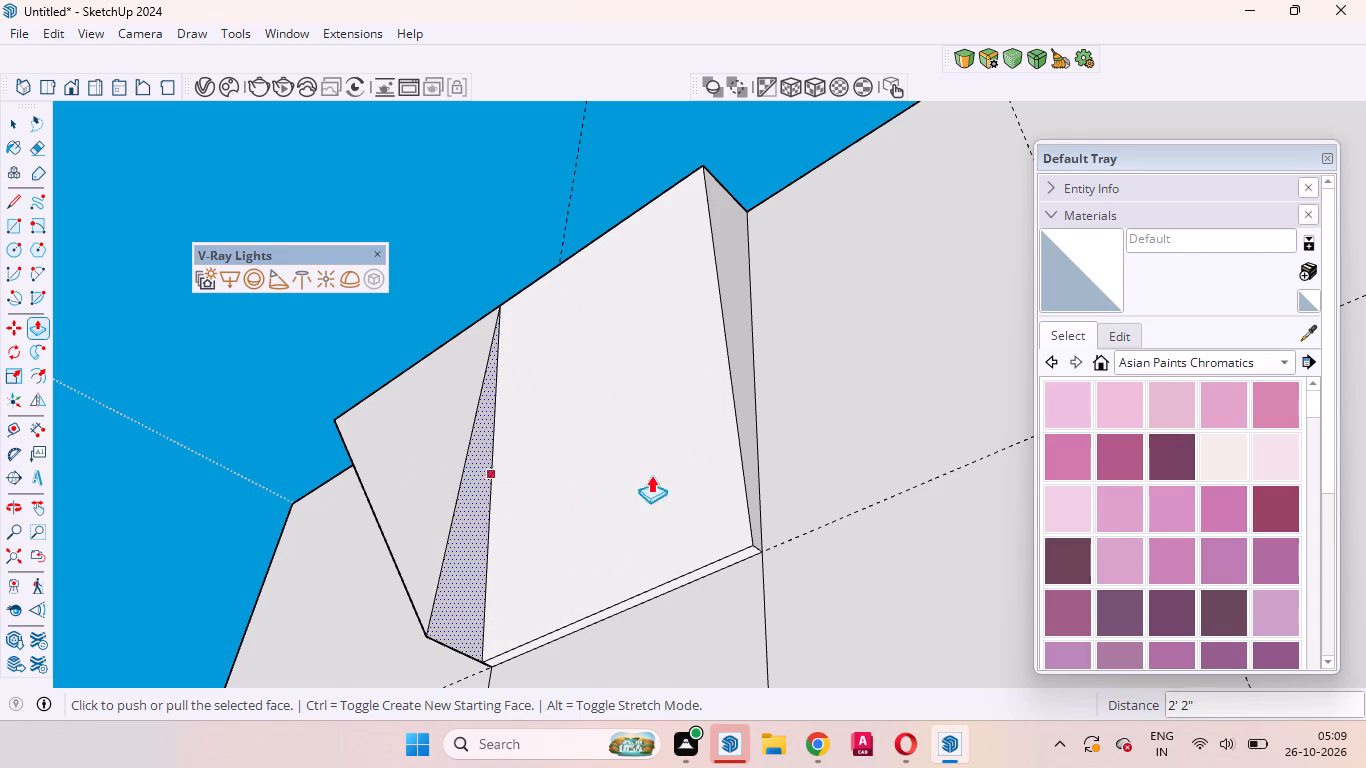
{"action": "key", "text": "space"}
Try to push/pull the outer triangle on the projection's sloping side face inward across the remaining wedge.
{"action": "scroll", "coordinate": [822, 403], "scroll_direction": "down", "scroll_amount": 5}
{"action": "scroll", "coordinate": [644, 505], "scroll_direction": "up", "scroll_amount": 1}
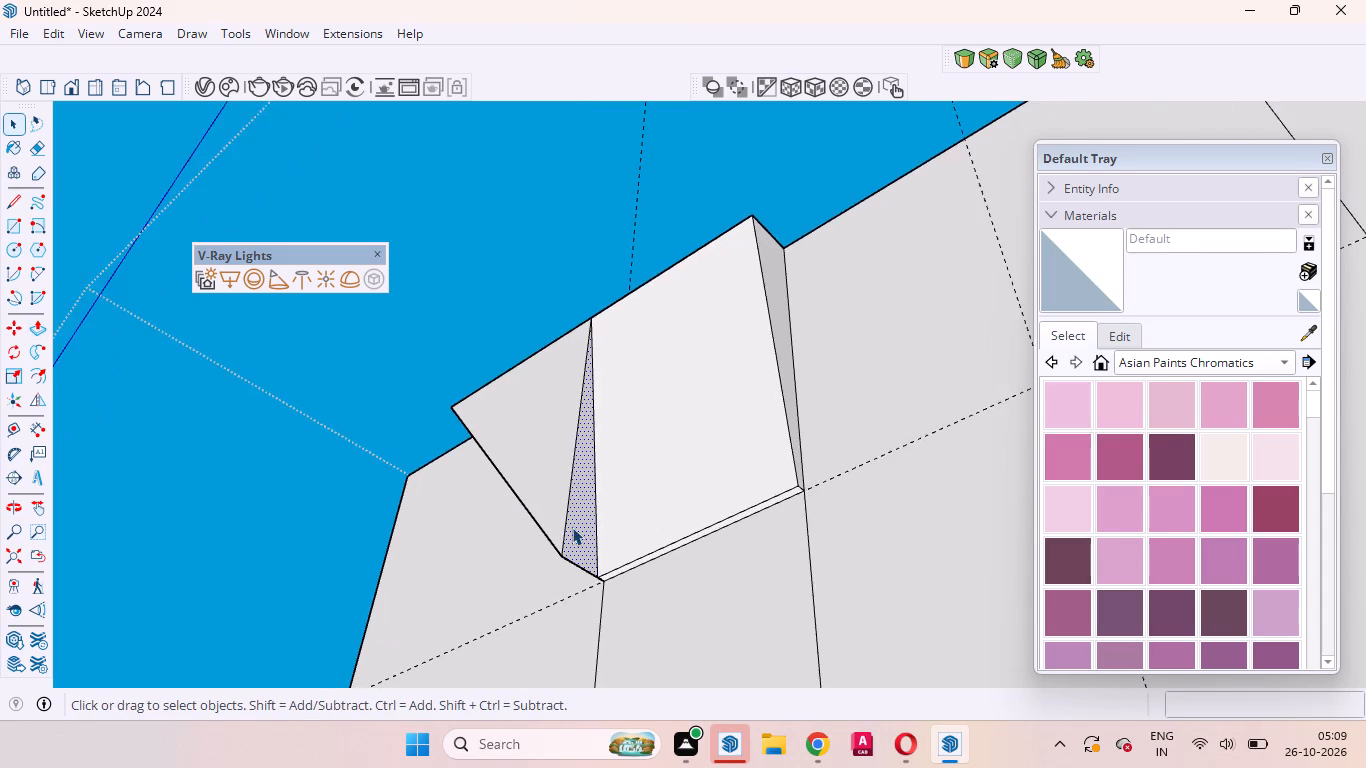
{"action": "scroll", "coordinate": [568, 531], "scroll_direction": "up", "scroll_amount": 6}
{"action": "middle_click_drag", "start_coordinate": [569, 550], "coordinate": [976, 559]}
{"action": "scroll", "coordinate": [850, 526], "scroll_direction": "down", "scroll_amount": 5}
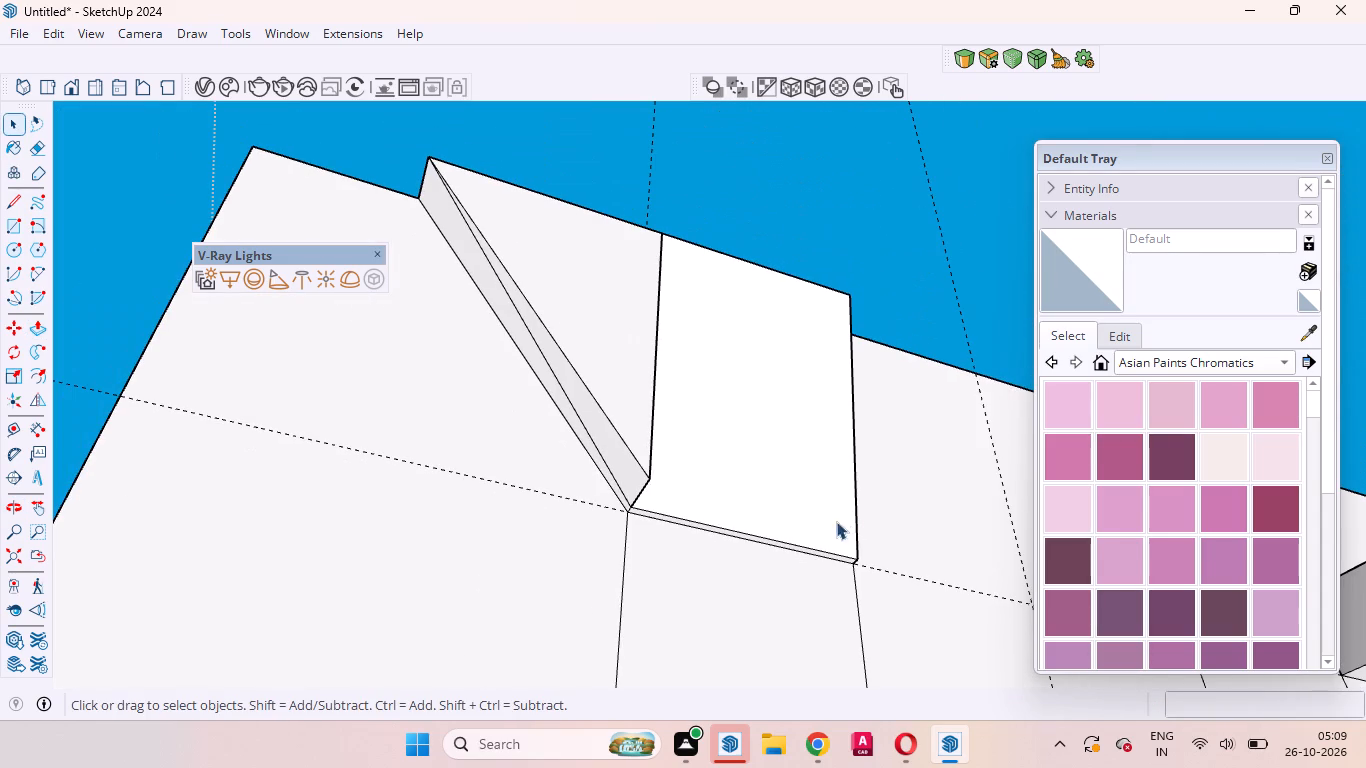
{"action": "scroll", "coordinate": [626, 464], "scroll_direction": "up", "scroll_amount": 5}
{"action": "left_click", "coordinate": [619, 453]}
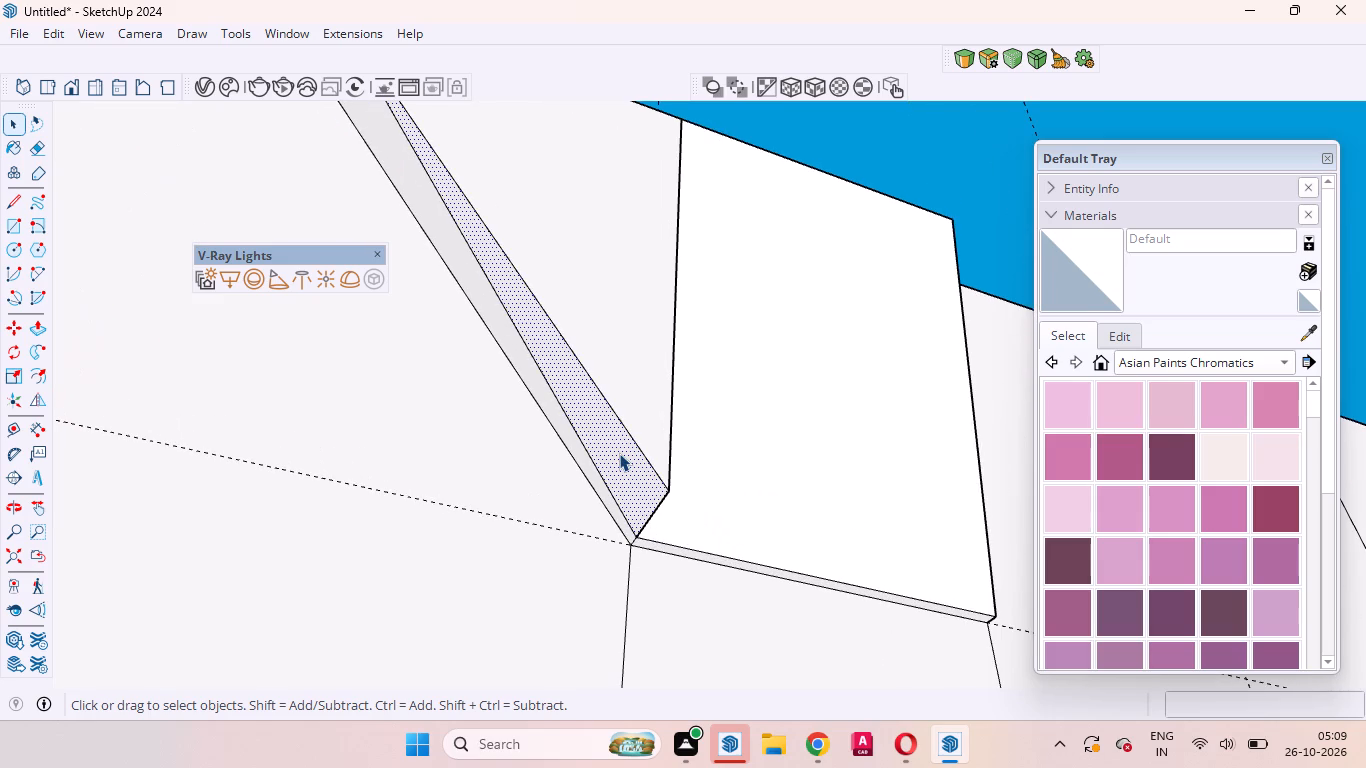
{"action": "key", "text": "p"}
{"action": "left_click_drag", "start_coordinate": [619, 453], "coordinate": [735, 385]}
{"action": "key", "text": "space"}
Examine the partly cut projection from above and from both sides, around the remaining wedge and its lower tip.
{"action": "scroll", "coordinate": [752, 499], "scroll_direction": "down", "scroll_amount": 9}
{"action": "middle_click_drag", "start_coordinate": [755, 448], "coordinate": [770, 693]}
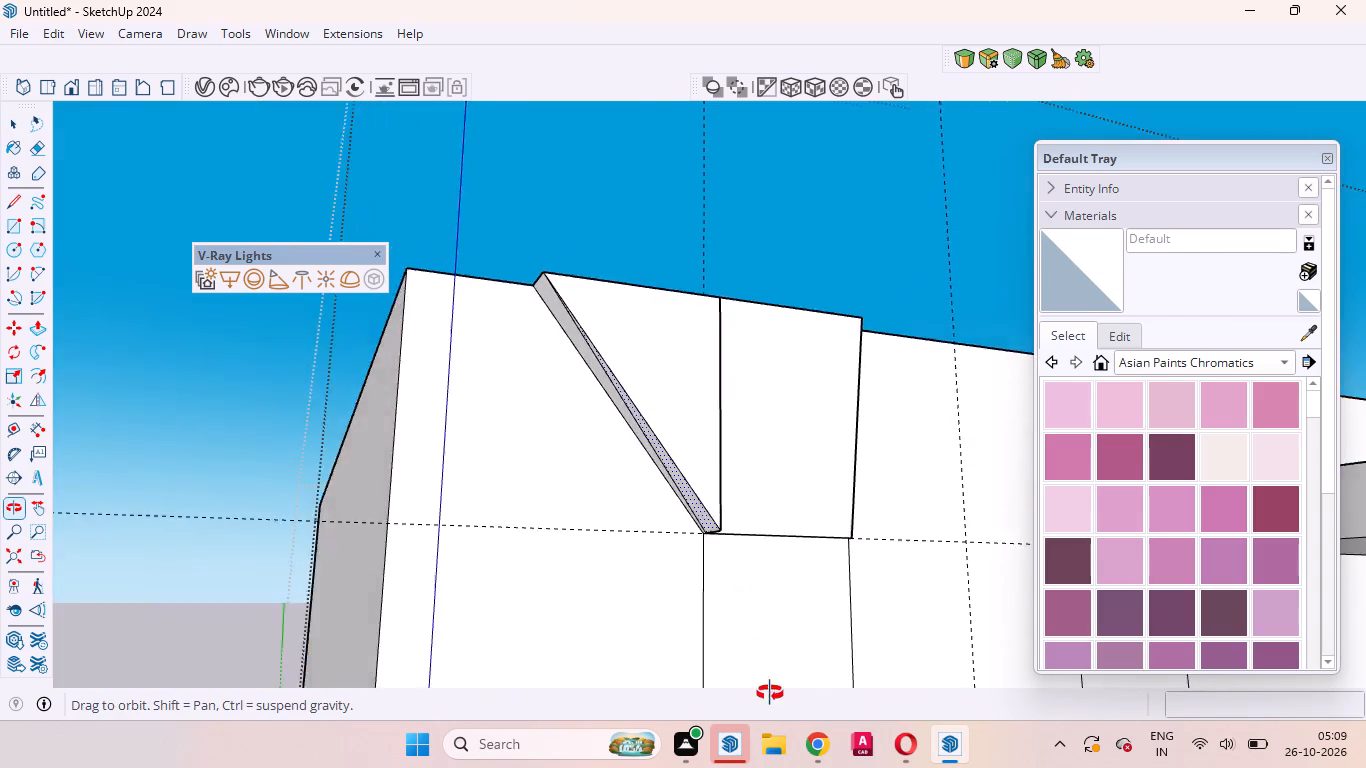
{"action": "middle_click_drag", "start_coordinate": [770, 693], "coordinate": [809, 767]}
{"action": "scroll", "coordinate": [809, 766], "scroll_direction": "up", "scroll_amount": 1}
{"action": "scroll", "coordinate": [760, 396], "scroll_direction": "up", "scroll_amount": 4}
{"action": "middle_click_drag", "start_coordinate": [760, 392], "coordinate": [826, 648]}
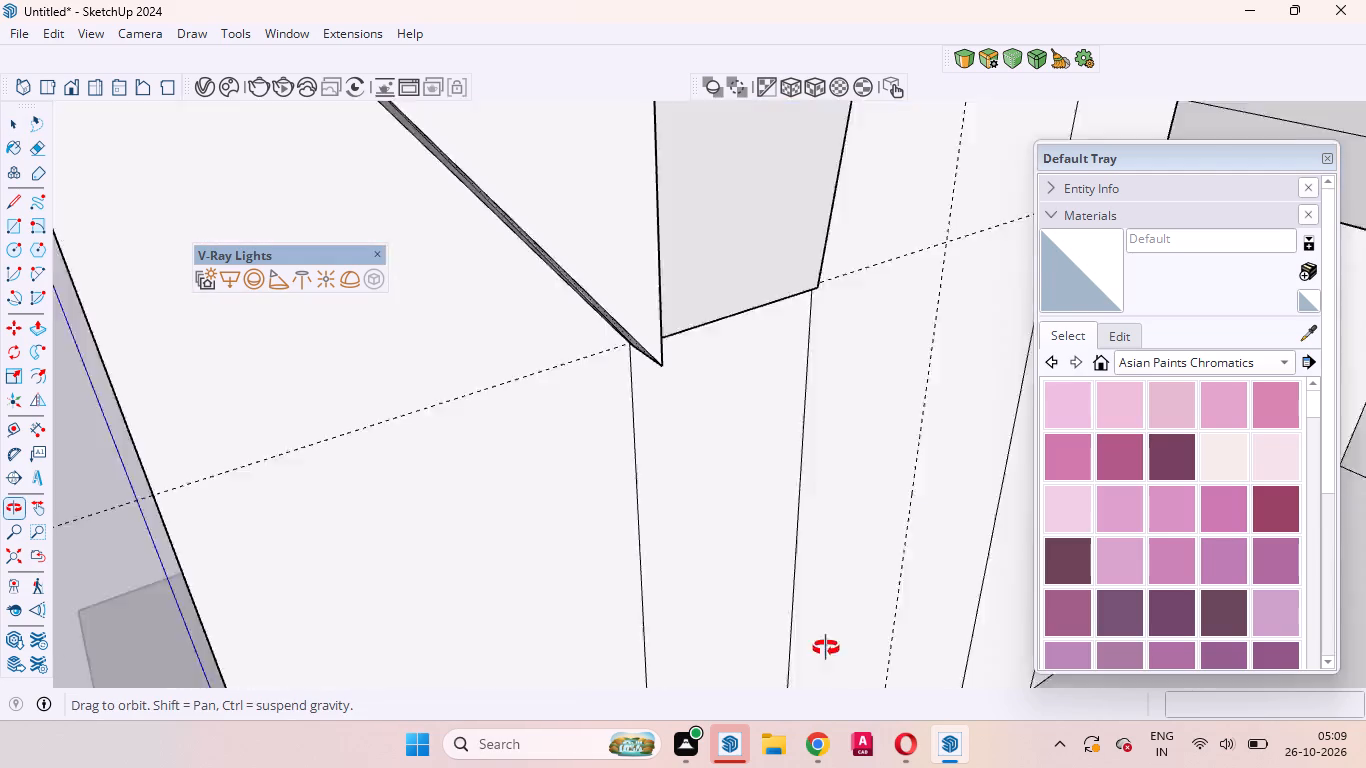
{"action": "middle_click_drag", "start_coordinate": [826, 648], "coordinate": [869, 727]}
{"action": "scroll", "coordinate": [853, 522], "scroll_direction": "down", "scroll_amount": 10}
{"action": "scroll", "coordinate": [753, 360], "scroll_direction": "up", "scroll_amount": 2}
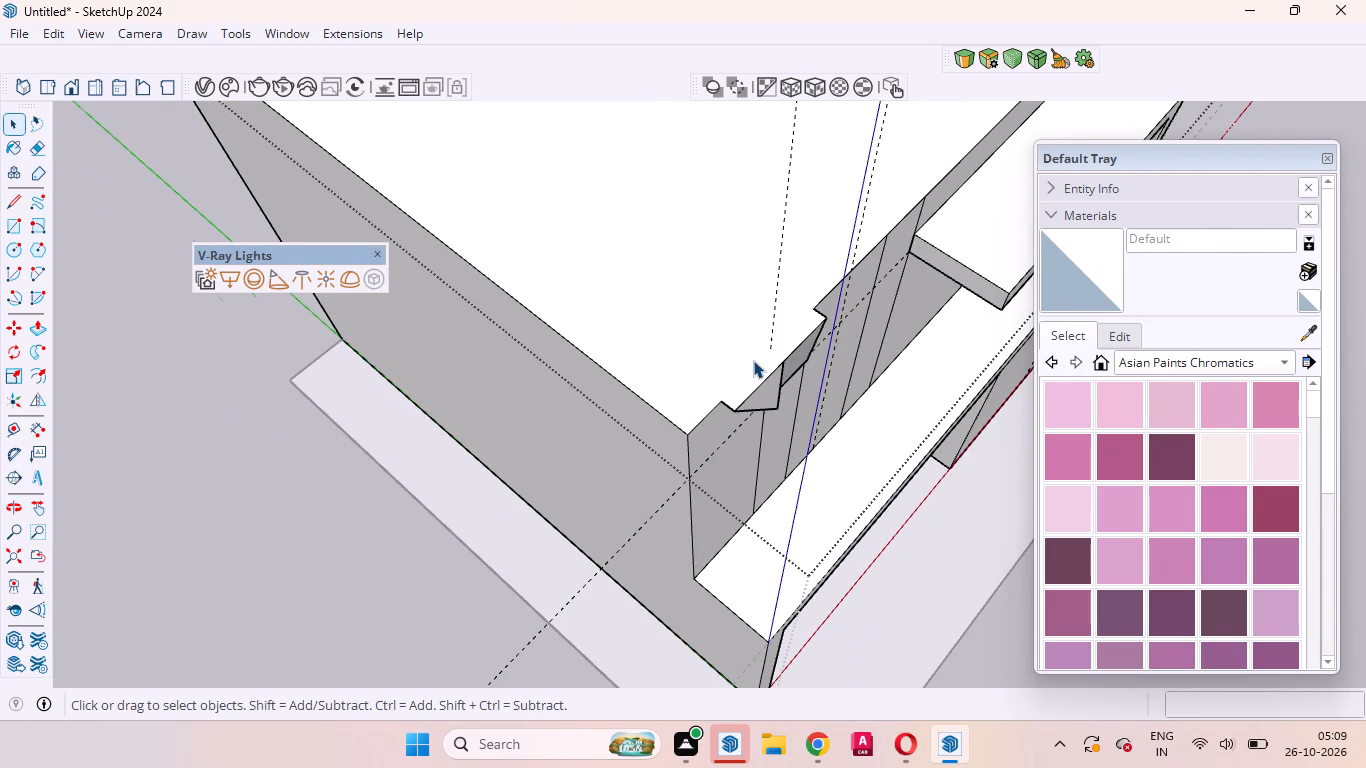
{"action": "scroll", "coordinate": [753, 360], "scroll_direction": "up", "scroll_amount": 20}
{"action": "scroll", "coordinate": [753, 360], "scroll_direction": "up", "scroll_amount": 5}
{"action": "scroll", "coordinate": [877, 379], "scroll_direction": "up", "scroll_amount": 3}
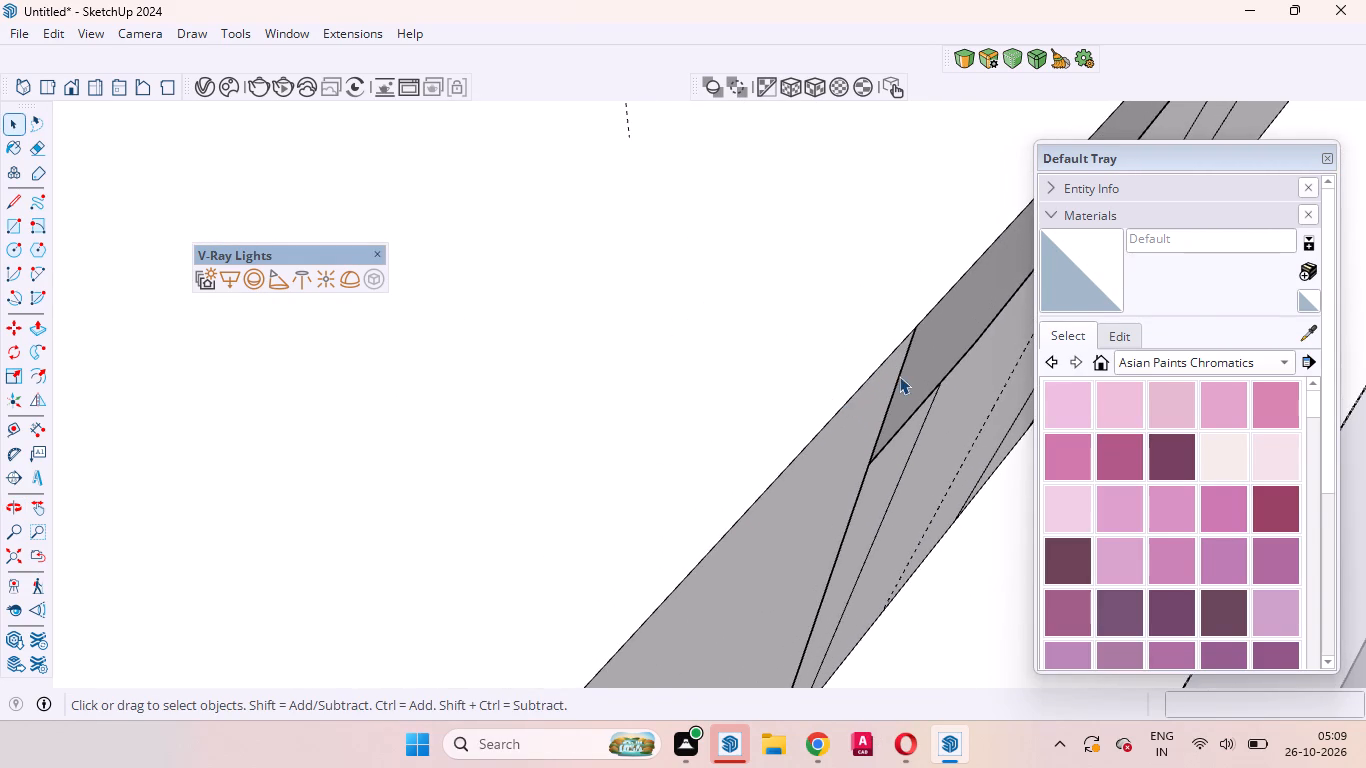
{"action": "scroll", "coordinate": [929, 334], "scroll_direction": "up", "scroll_amount": 4}
{"action": "middle_click_drag", "start_coordinate": [934, 330], "coordinate": [430, 301]}
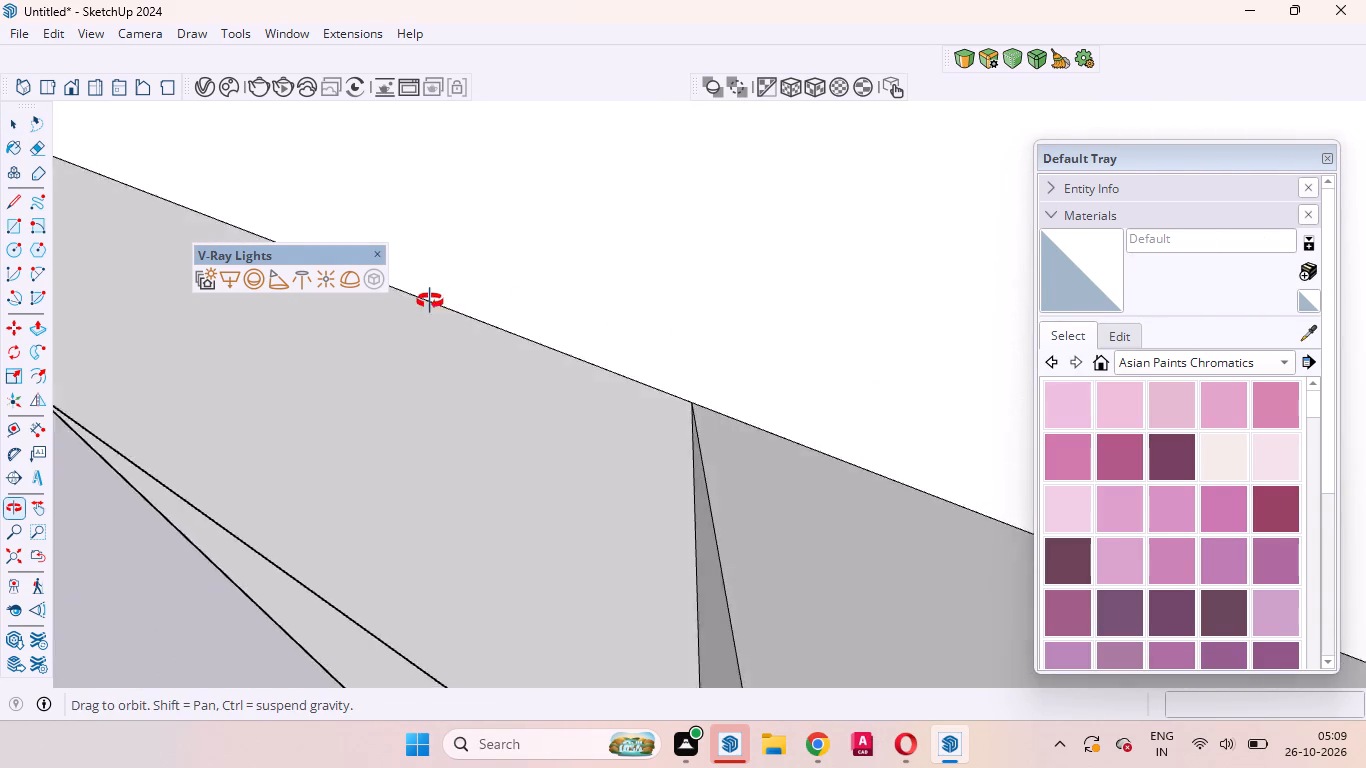
{"action": "middle_click_drag", "start_coordinate": [430, 301], "coordinate": [333, 300]}
{"action": "scroll", "coordinate": [617, 415], "scroll_direction": "down", "scroll_amount": 15}
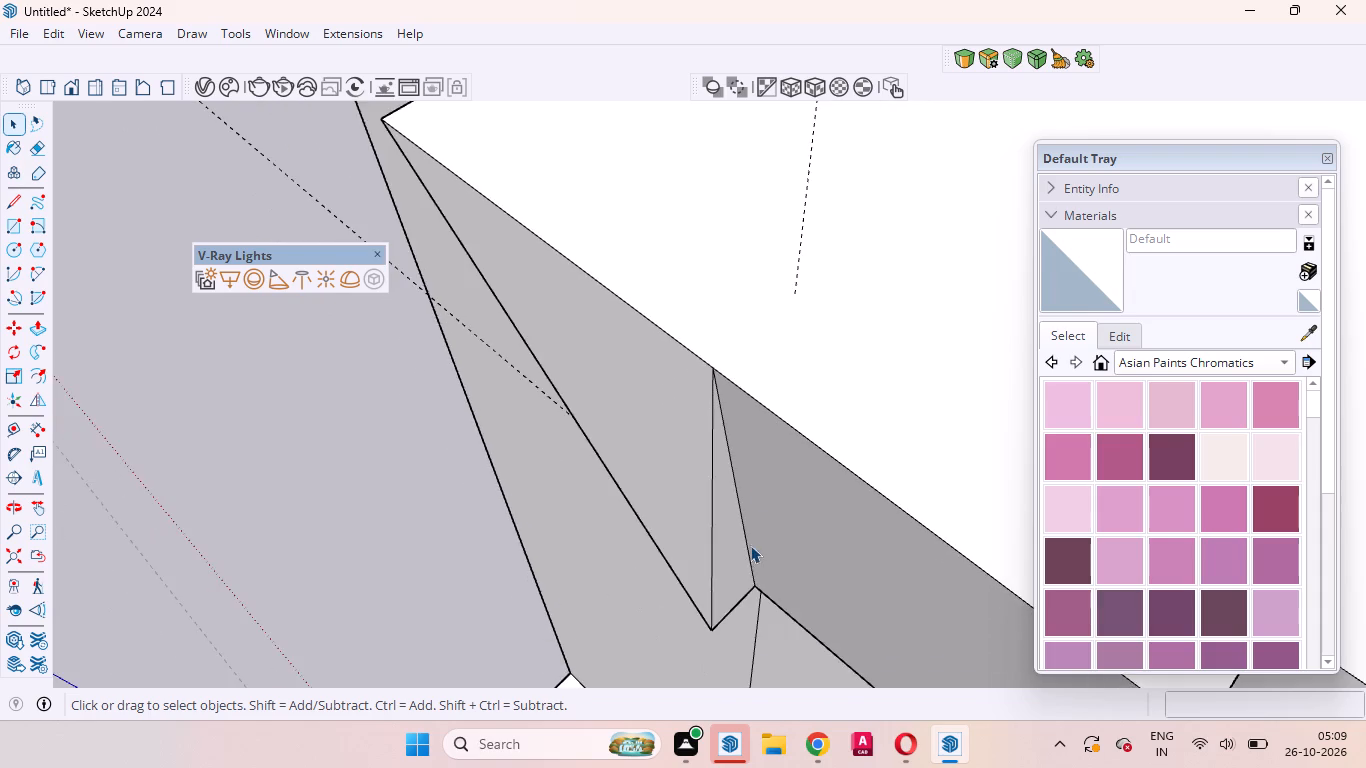
{"action": "scroll", "coordinate": [744, 565], "scroll_direction": "up", "scroll_amount": 5}
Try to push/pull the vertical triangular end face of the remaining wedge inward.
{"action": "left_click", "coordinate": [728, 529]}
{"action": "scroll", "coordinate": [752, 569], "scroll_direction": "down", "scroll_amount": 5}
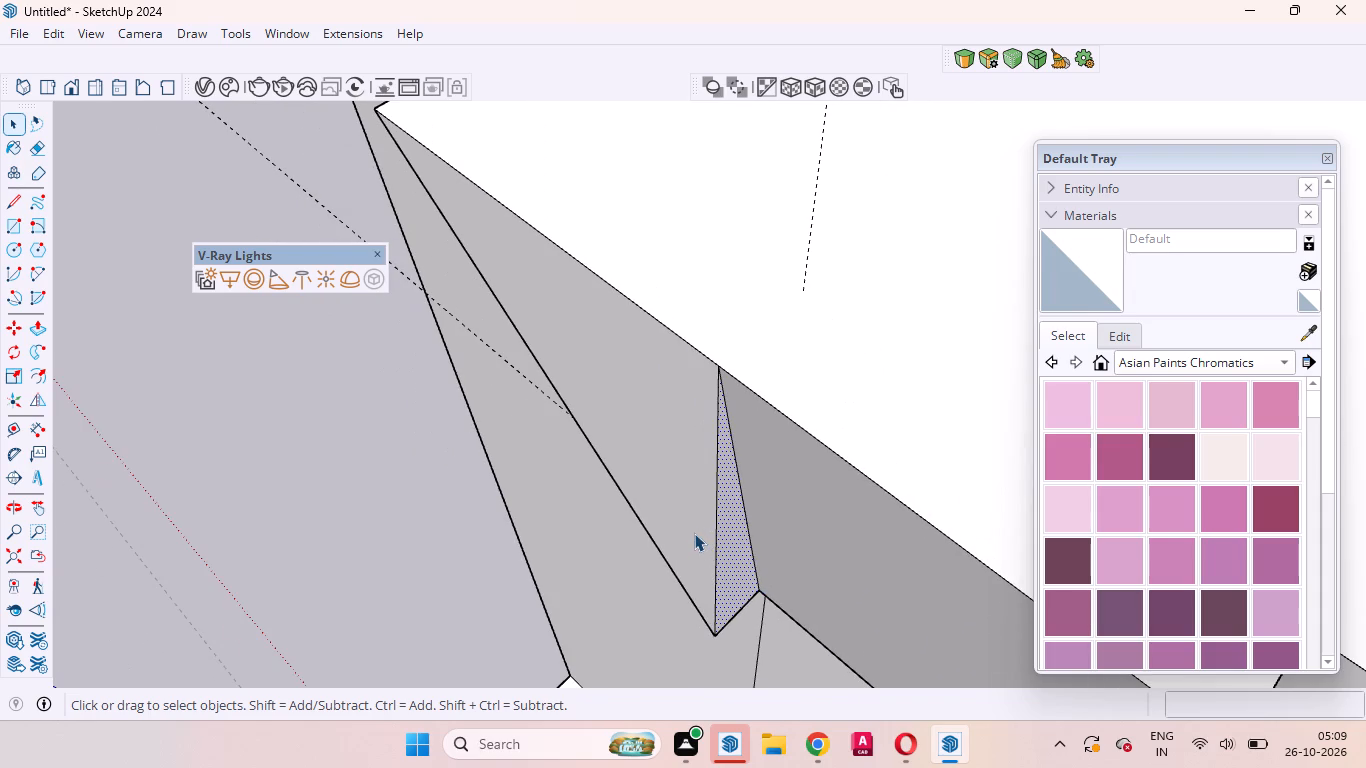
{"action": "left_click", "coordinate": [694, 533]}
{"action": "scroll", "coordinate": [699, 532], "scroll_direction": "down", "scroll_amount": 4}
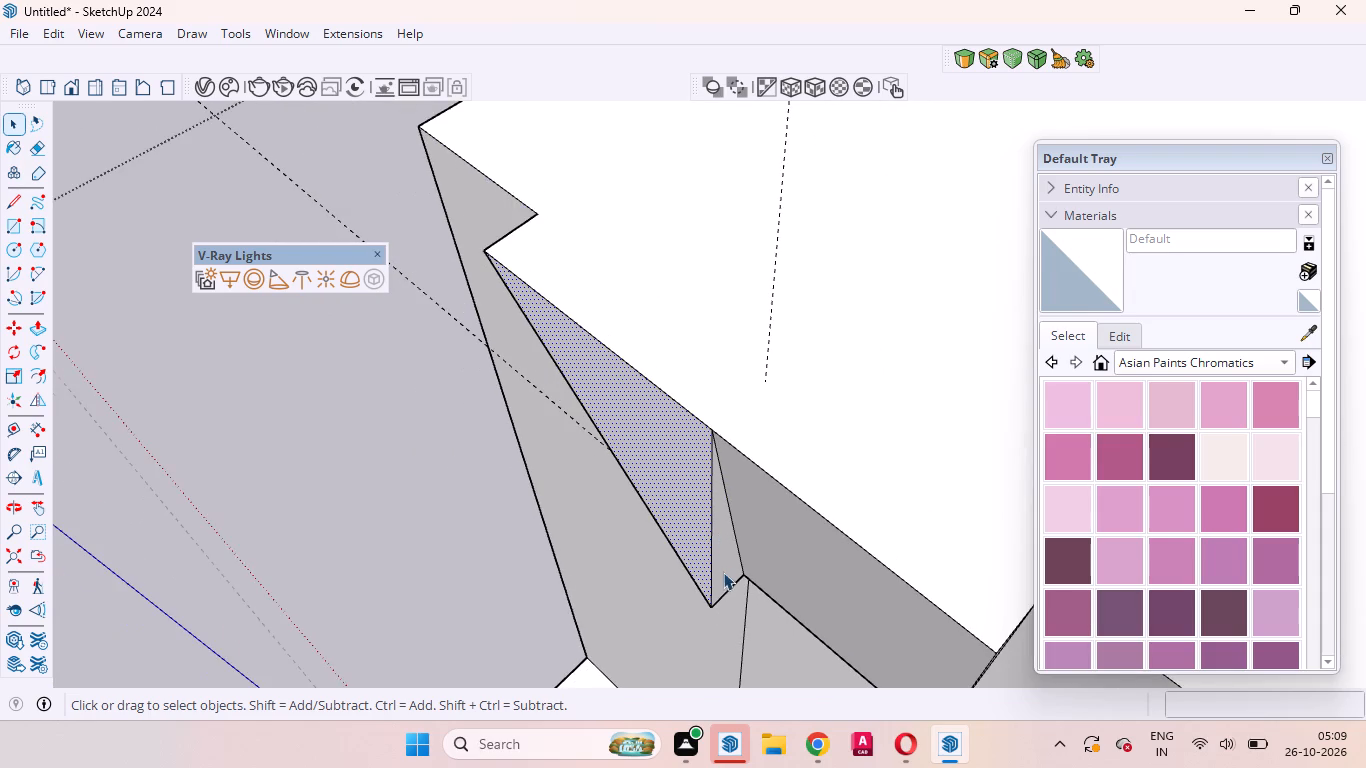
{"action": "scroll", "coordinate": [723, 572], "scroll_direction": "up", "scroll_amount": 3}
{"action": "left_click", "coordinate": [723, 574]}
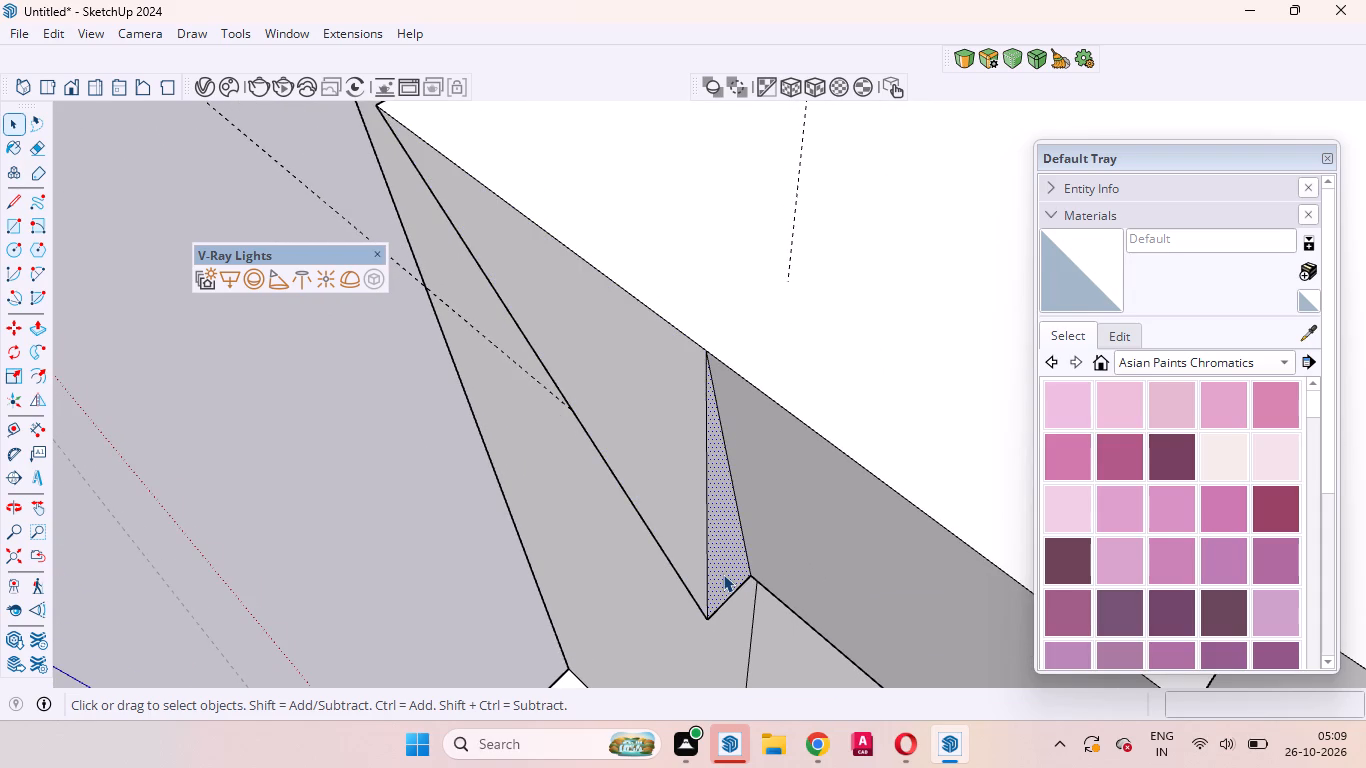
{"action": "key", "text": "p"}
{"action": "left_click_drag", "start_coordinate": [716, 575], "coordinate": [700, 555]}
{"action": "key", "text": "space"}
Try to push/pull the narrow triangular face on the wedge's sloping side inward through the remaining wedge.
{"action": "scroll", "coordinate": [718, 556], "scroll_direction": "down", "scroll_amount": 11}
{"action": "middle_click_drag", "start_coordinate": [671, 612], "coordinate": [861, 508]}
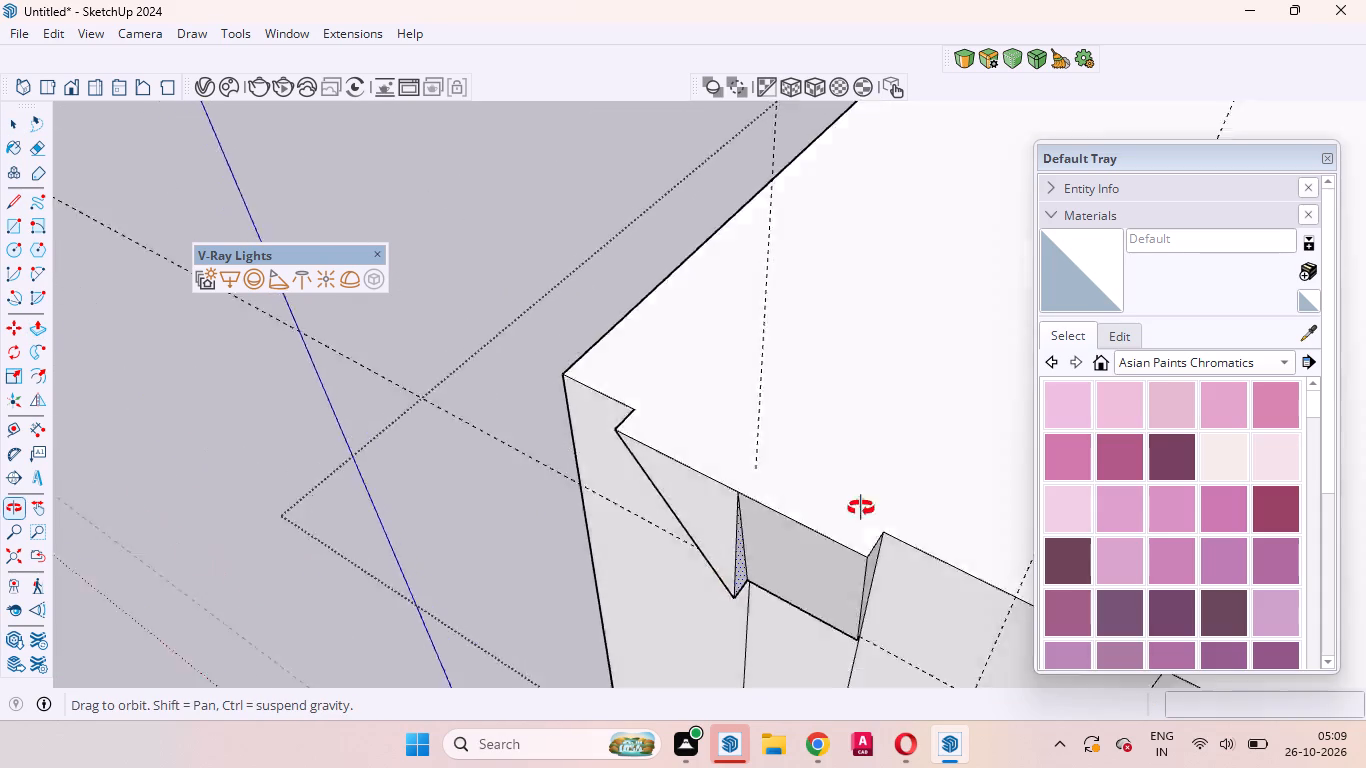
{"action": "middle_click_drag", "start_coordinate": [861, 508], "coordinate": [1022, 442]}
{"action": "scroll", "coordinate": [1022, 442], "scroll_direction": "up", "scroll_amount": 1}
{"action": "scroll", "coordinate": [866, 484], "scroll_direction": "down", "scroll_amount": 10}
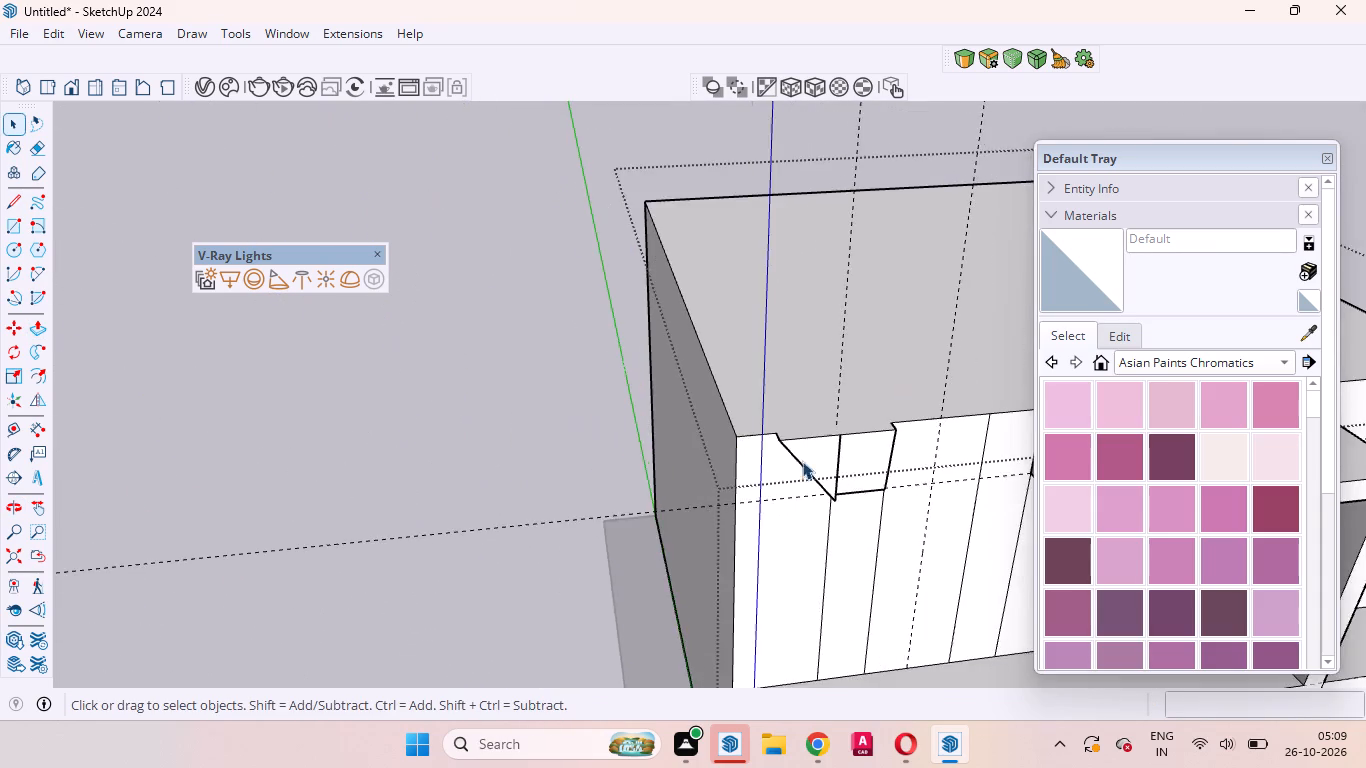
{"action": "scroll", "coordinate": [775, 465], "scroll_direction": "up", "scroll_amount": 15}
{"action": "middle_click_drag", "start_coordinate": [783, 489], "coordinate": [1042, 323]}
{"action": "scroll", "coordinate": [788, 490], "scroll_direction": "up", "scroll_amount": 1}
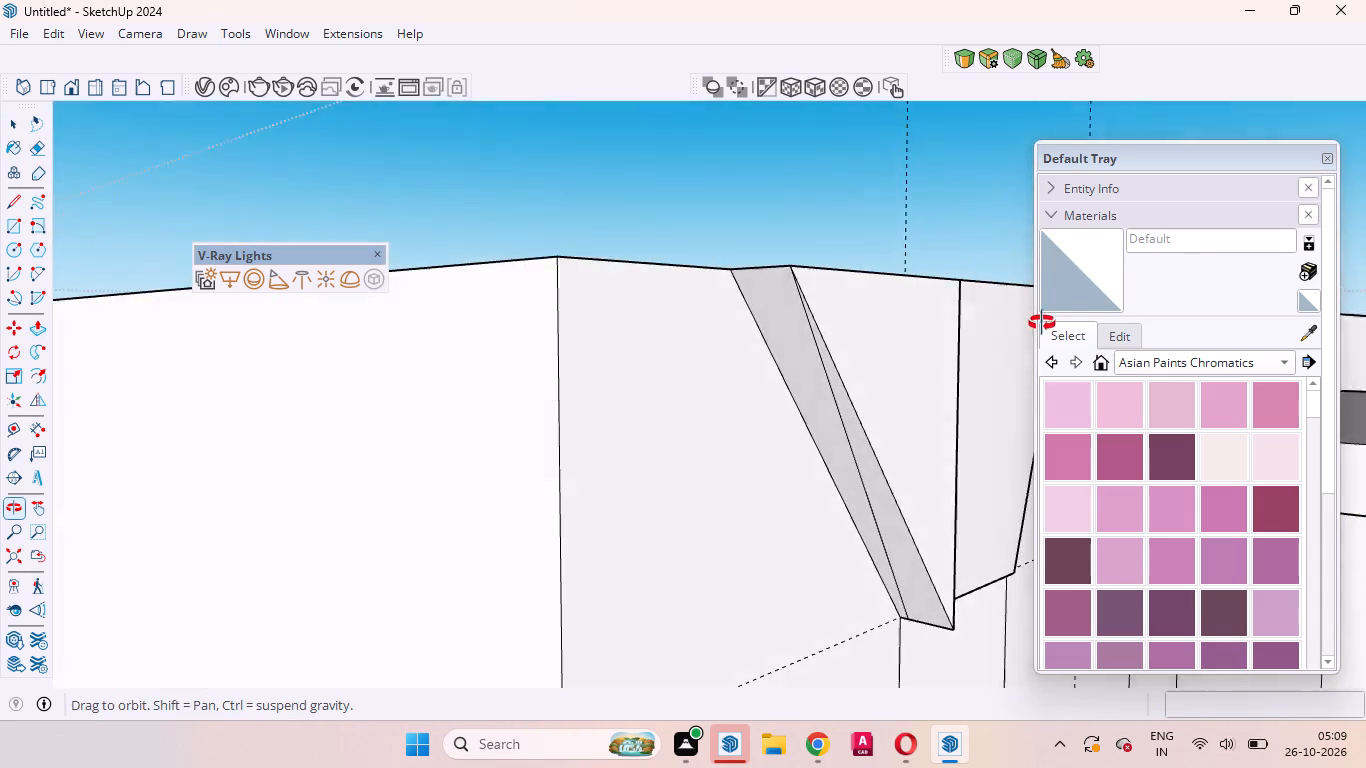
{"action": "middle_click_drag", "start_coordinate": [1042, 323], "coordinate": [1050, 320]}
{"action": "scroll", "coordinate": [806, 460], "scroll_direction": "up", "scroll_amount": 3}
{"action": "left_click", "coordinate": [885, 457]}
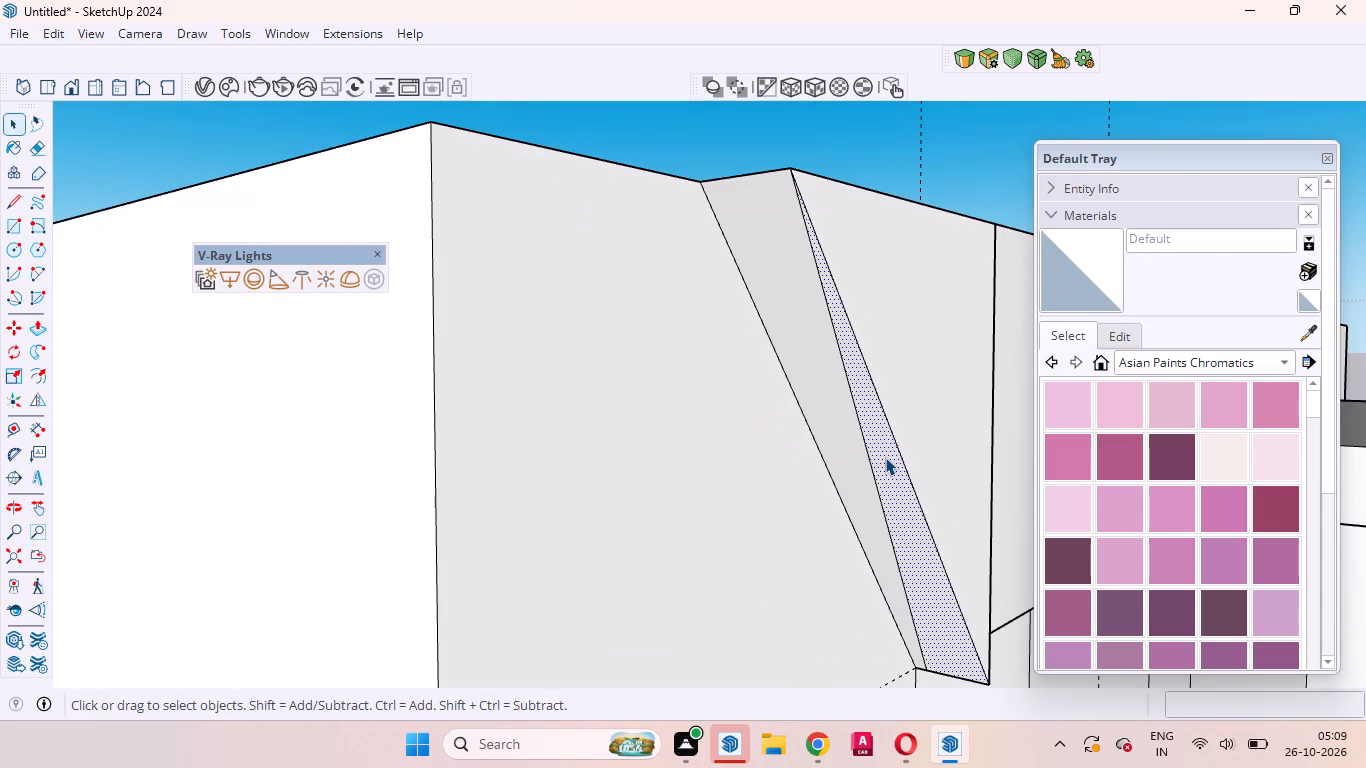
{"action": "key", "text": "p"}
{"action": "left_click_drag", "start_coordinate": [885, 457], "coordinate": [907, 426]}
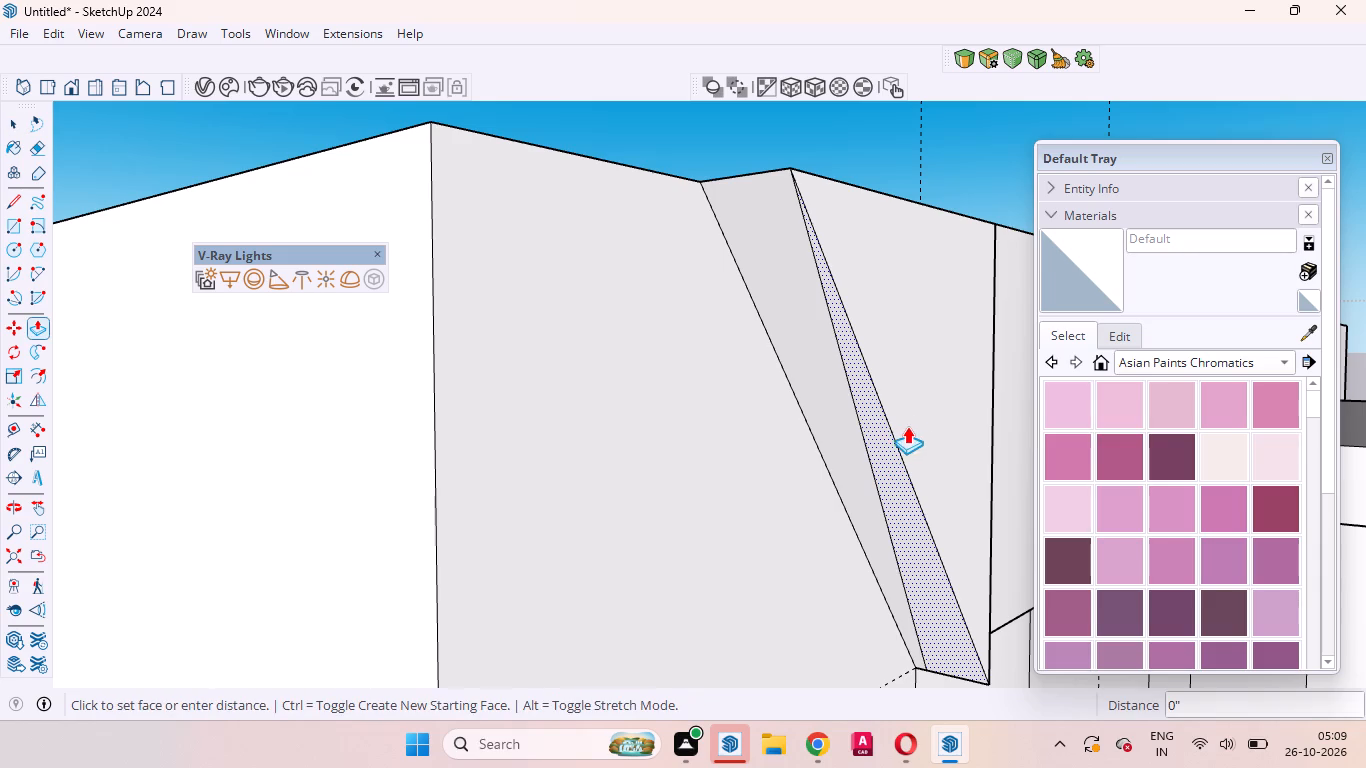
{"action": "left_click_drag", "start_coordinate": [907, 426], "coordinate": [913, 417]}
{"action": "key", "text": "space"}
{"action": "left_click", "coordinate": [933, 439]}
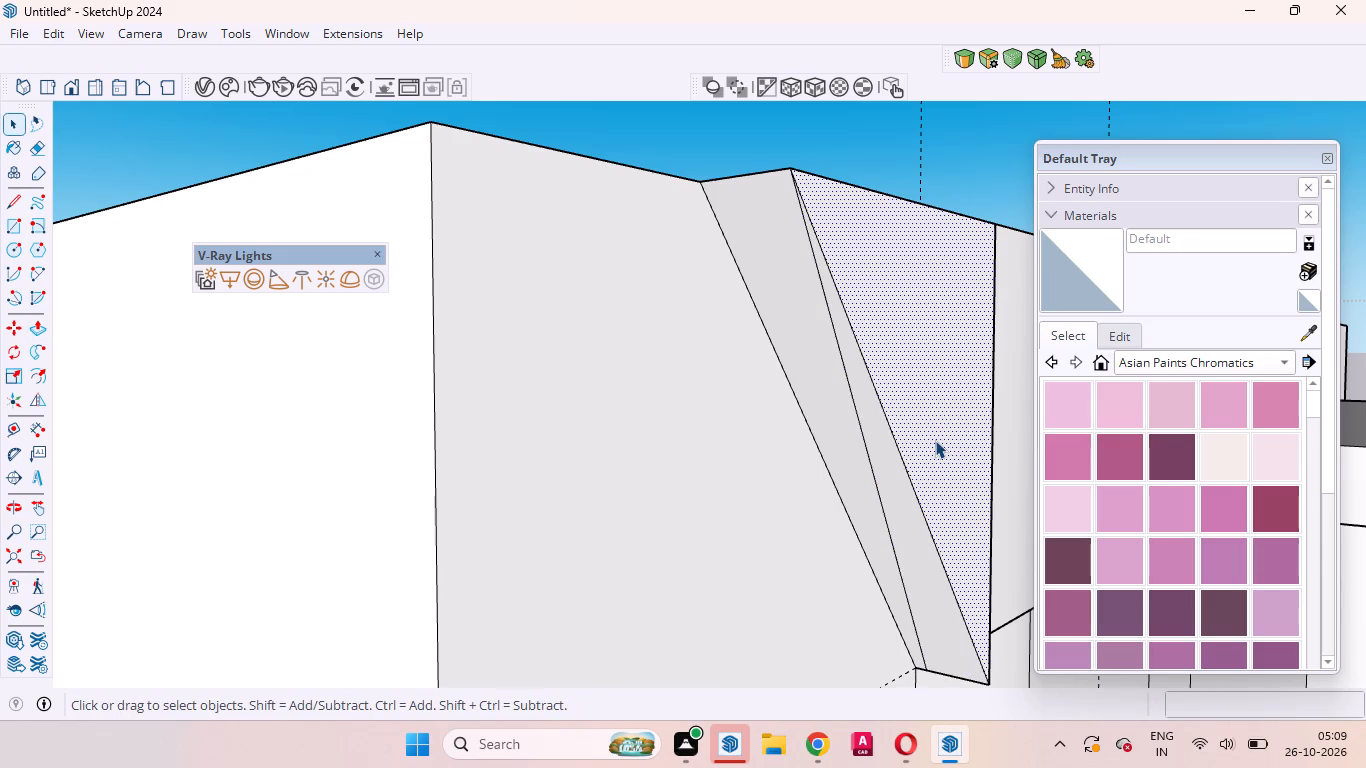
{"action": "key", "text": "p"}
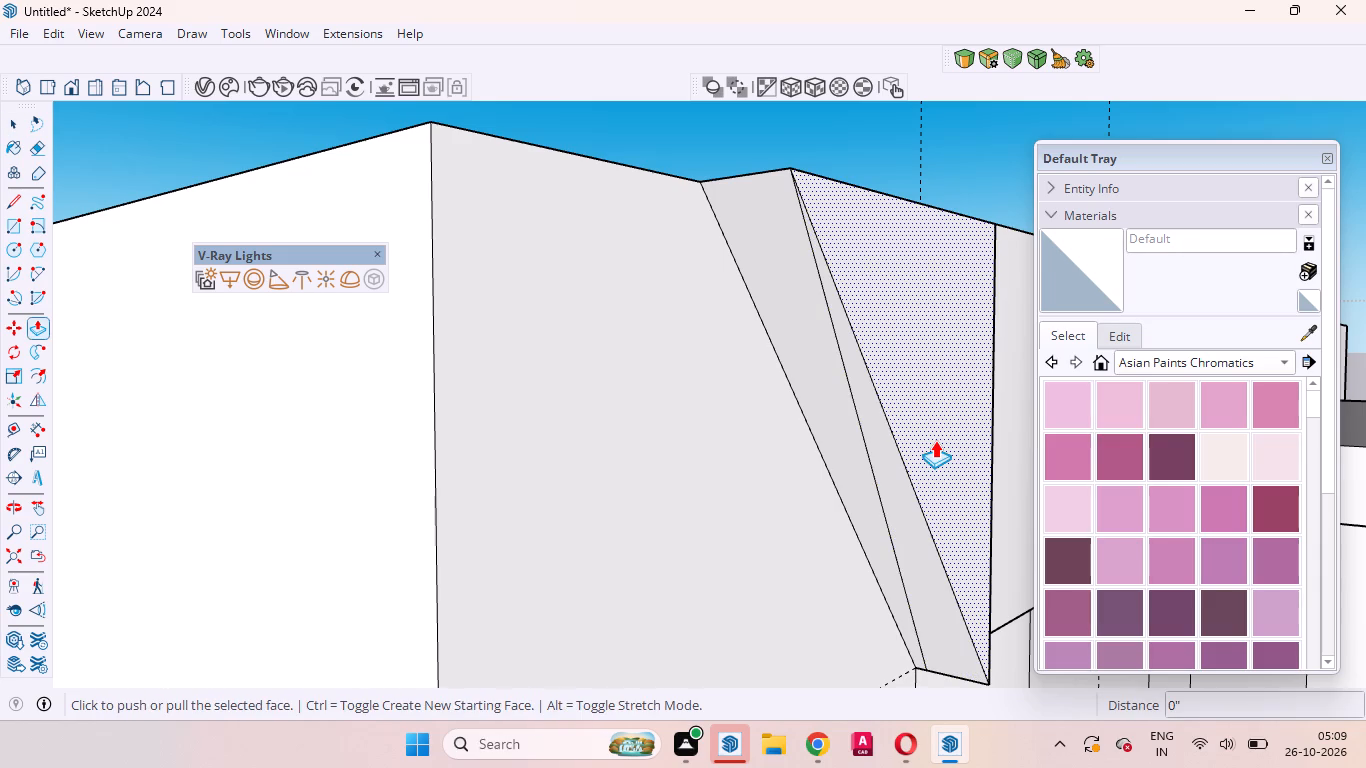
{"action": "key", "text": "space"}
Remove the remaining wedge by deleting its sloping, vertical and bottom edges and the leftover seam on the projection's front face.
{"action": "scroll", "coordinate": [772, 399], "scroll_direction": "down", "scroll_amount": 5}
{"action": "scroll", "coordinate": [906, 554], "scroll_direction": "up", "scroll_amount": 7}
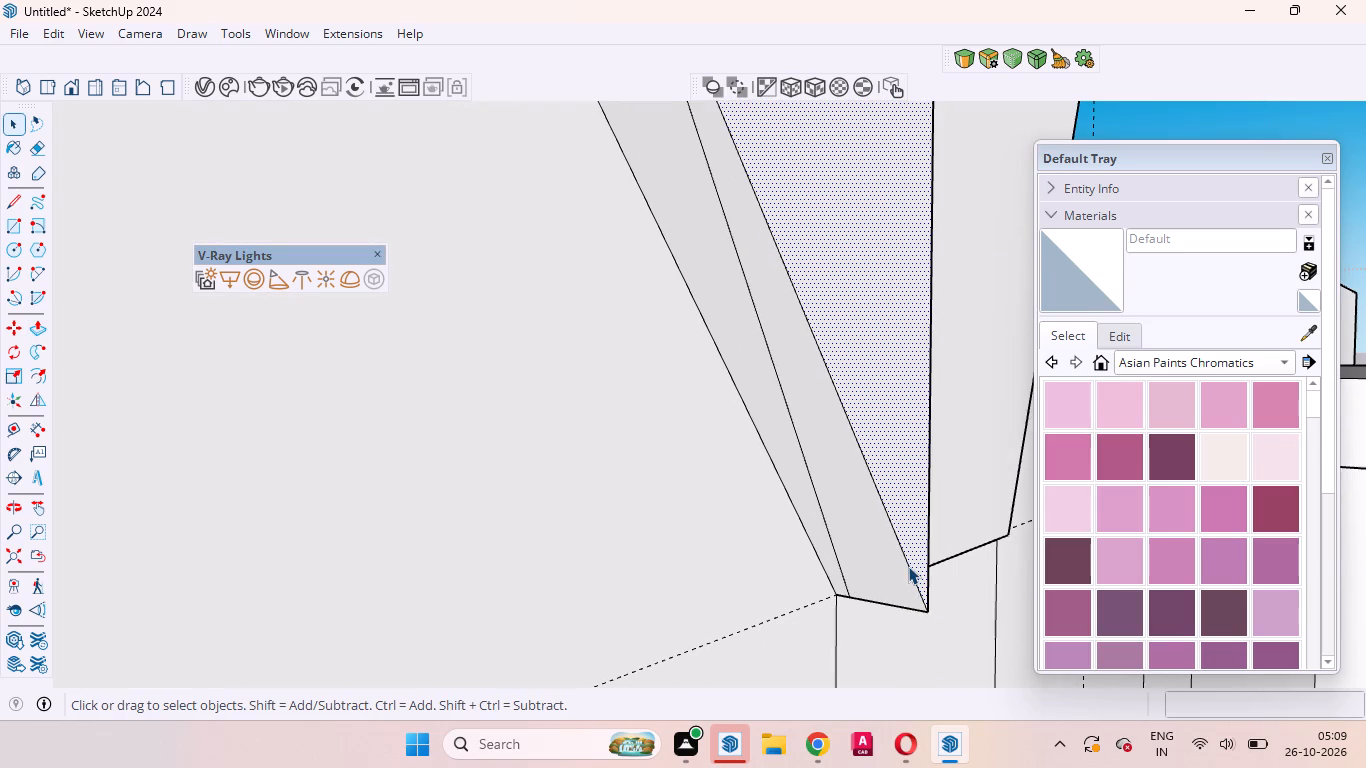
{"action": "left_click", "coordinate": [908, 566]}
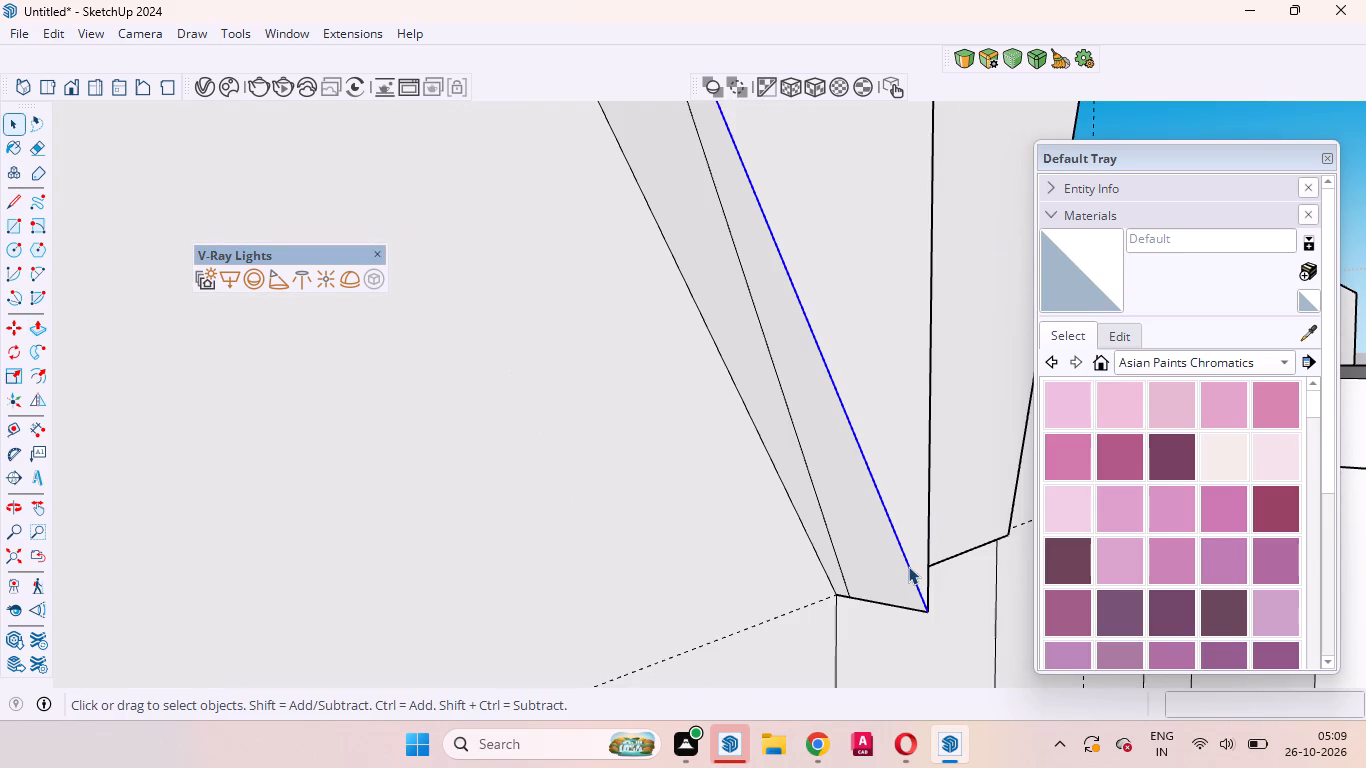
{"action": "key", "text": "Delete"}
{"action": "scroll", "coordinate": [908, 566], "scroll_direction": "down", "scroll_amount": 5}
{"action": "scroll", "coordinate": [908, 566], "scroll_direction": "up", "scroll_amount": 5}
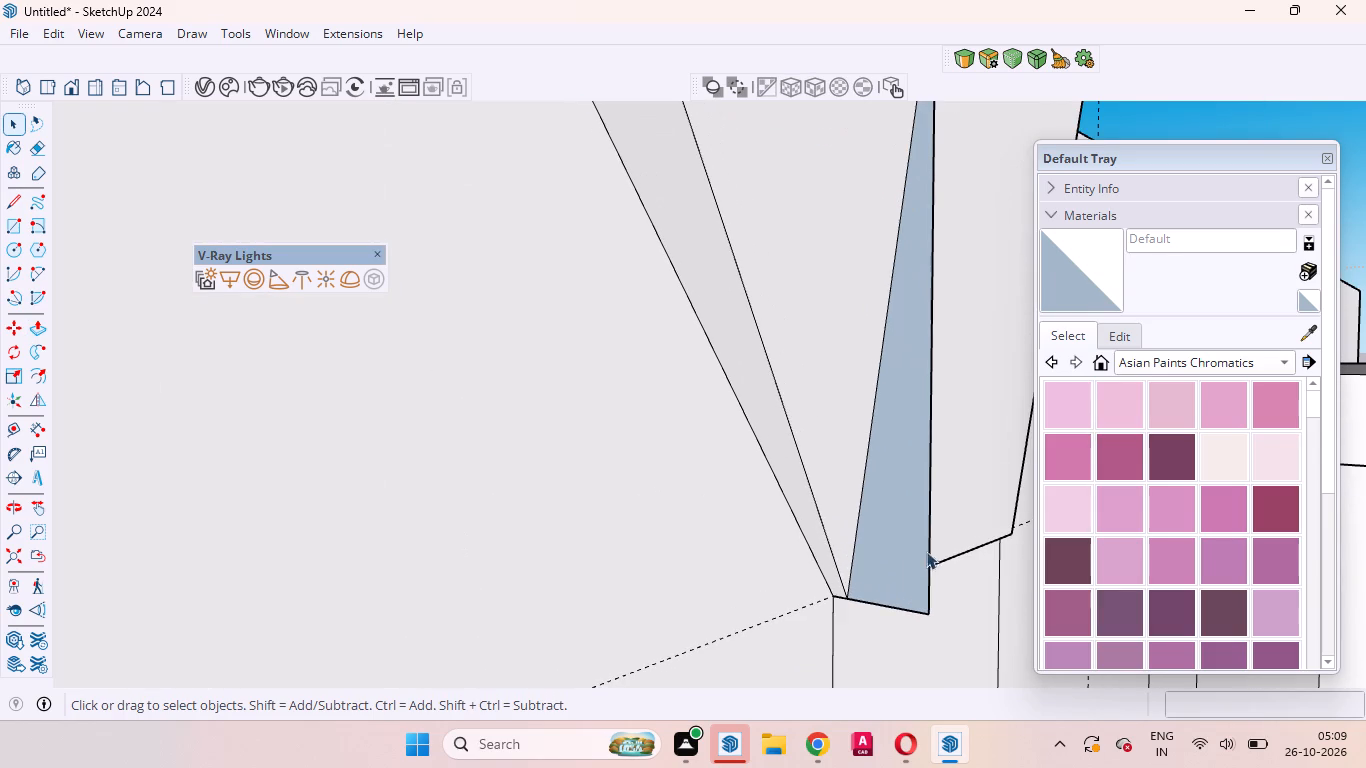
{"action": "left_click", "coordinate": [929, 537]}
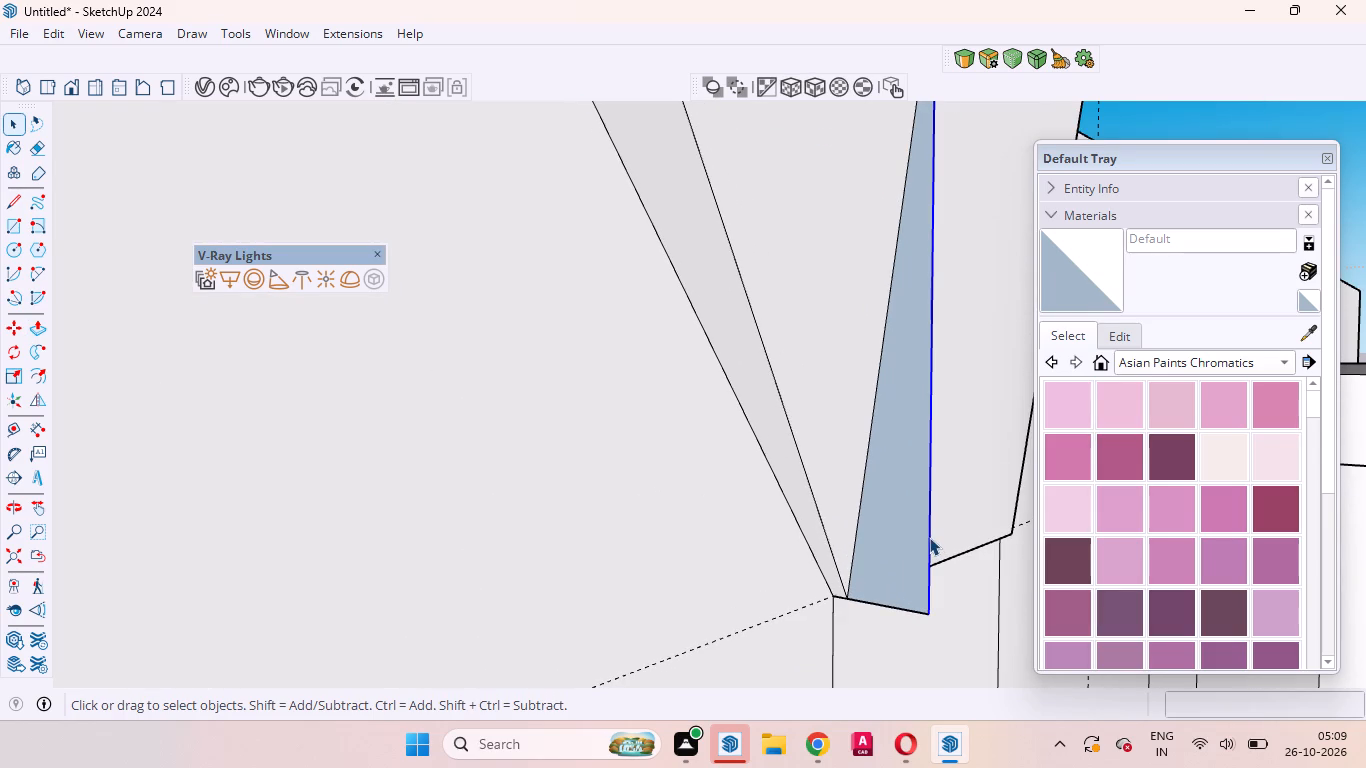
{"action": "key", "text": "Delete"}
{"action": "left_click", "coordinate": [913, 608]}
{"action": "key", "text": "Delete"}
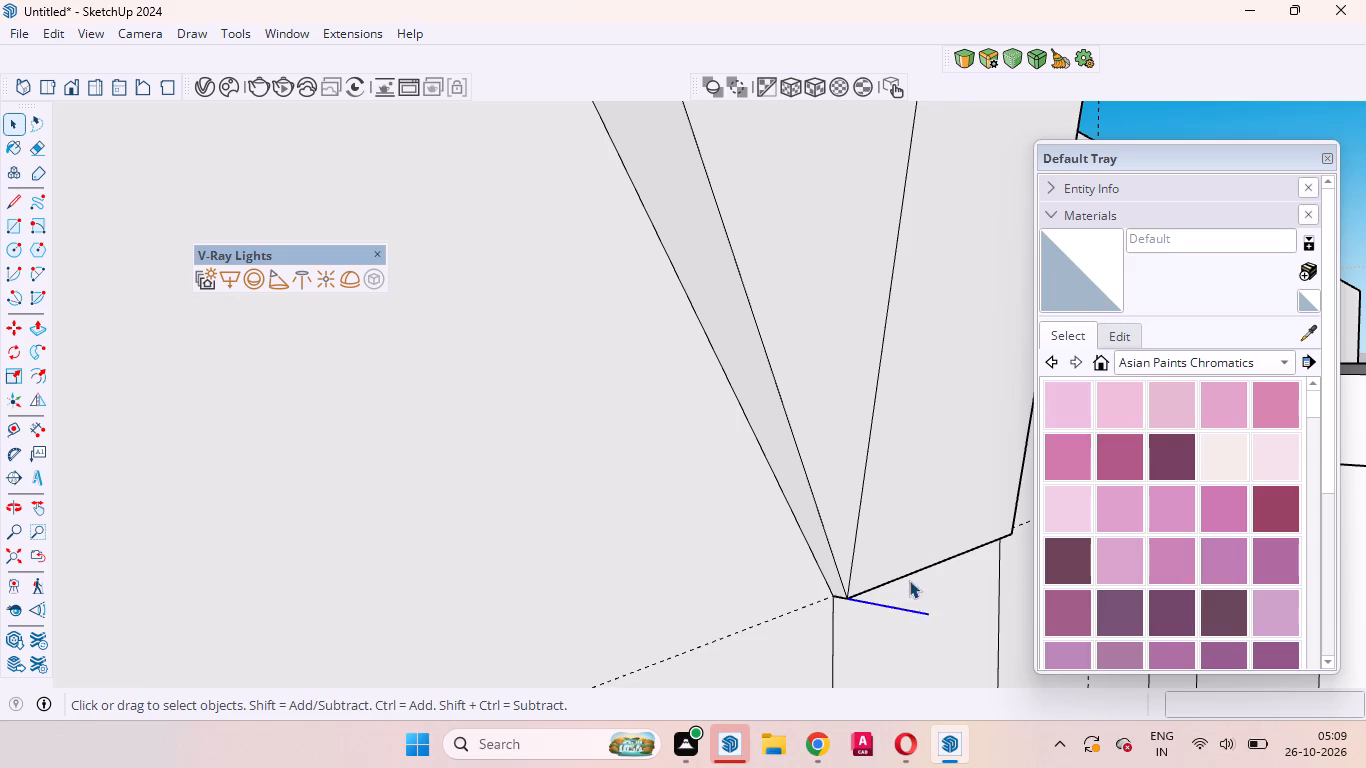
{"action": "left_click", "coordinate": [861, 499]}
{"action": "key", "text": "Delete"}
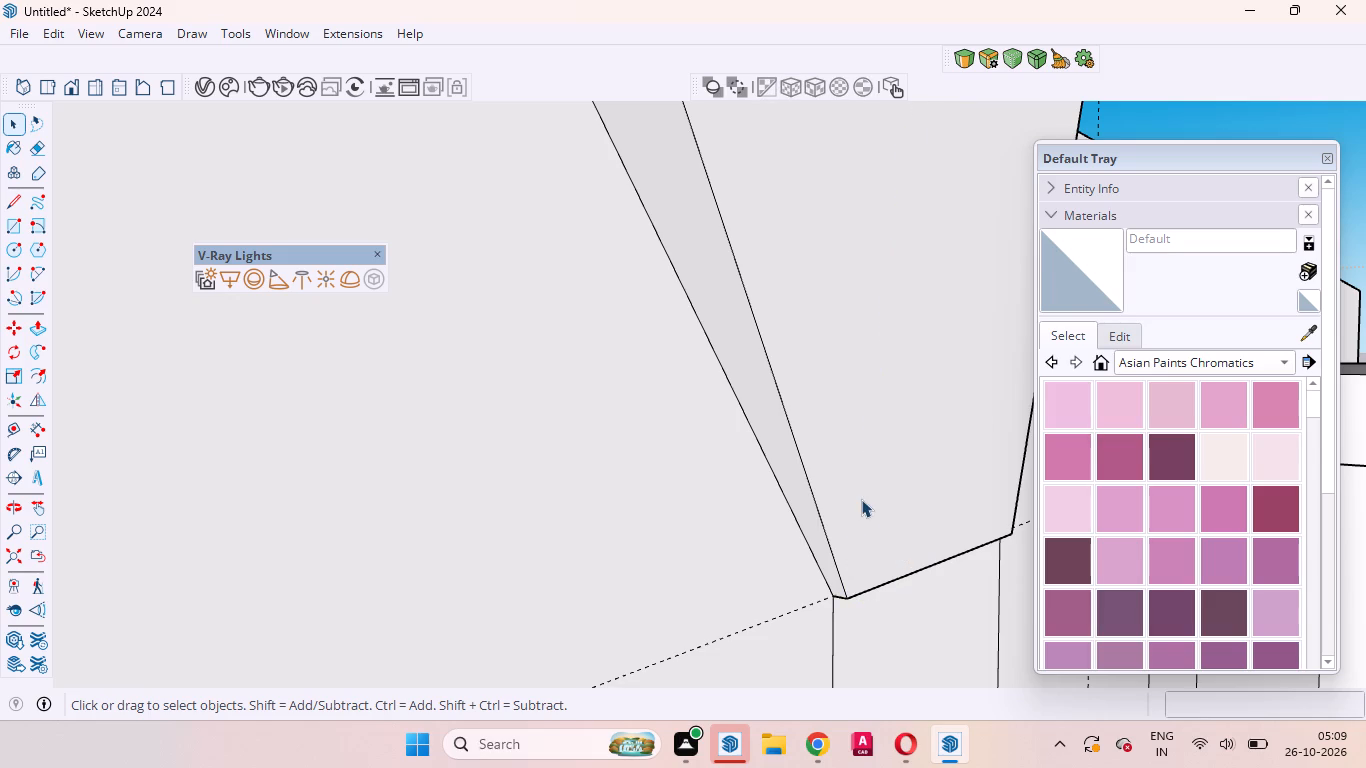
Examine the cleaned-up tapered projection from the front, from below and from both sides.
{"action": "scroll", "coordinate": [862, 499], "scroll_direction": "down", "scroll_amount": 11}
{"action": "middle_click_drag", "start_coordinate": [877, 496], "coordinate": [579, 509]}
{"action": "scroll", "coordinate": [602, 494], "scroll_direction": "down", "scroll_amount": 4}
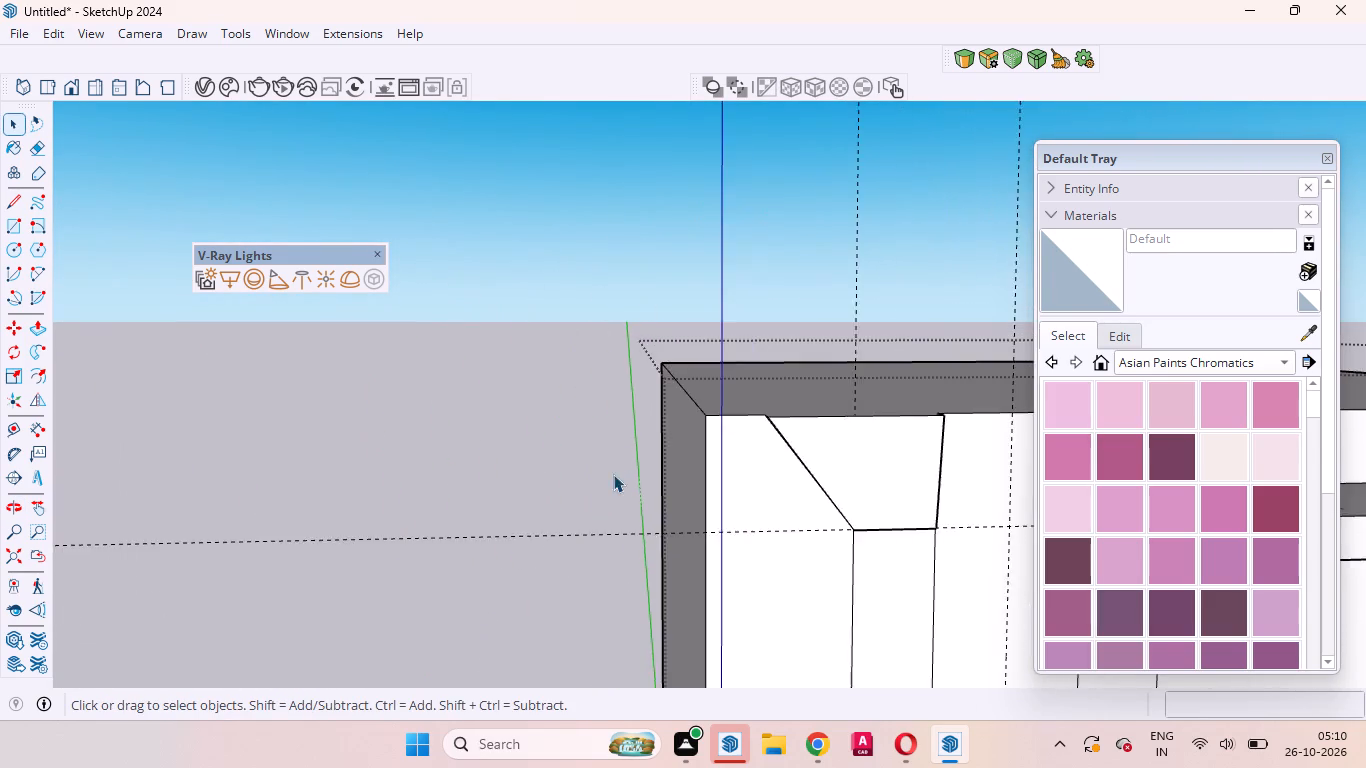
{"action": "scroll", "coordinate": [613, 474], "scroll_direction": "down", "scroll_amount": 11}
{"action": "scroll", "coordinate": [691, 431], "scroll_direction": "up", "scroll_amount": 15}
{"action": "middle_click_drag", "start_coordinate": [754, 504], "coordinate": [713, 460]}
{"action": "scroll", "coordinate": [751, 504], "scroll_direction": "up", "scroll_amount": 1}
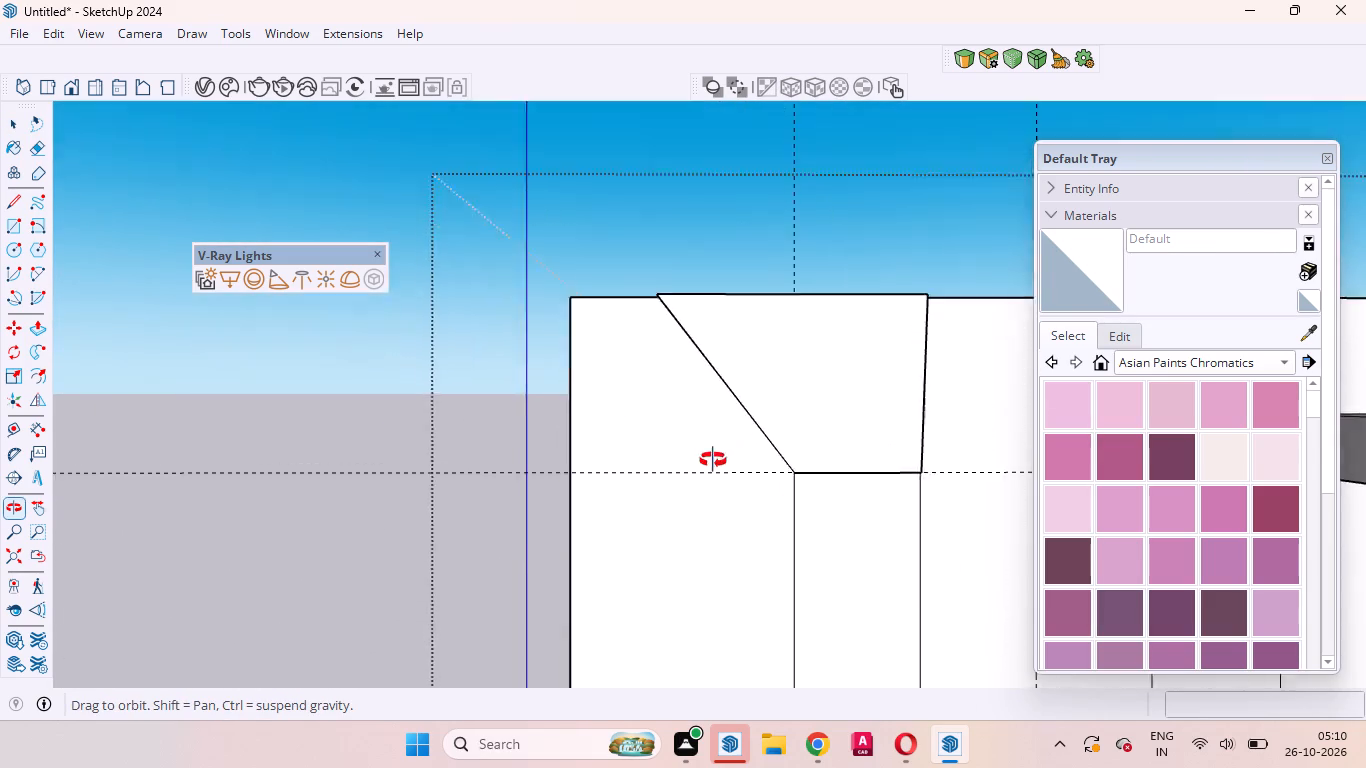
{"action": "middle_click_drag", "start_coordinate": [713, 460], "coordinate": [566, 419]}
{"action": "scroll", "coordinate": [591, 417], "scroll_direction": "down", "scroll_amount": 6}
{"action": "scroll", "coordinate": [740, 469], "scroll_direction": "up", "scroll_amount": 6}
{"action": "middle_click_drag", "start_coordinate": [775, 481], "coordinate": [711, 417]}
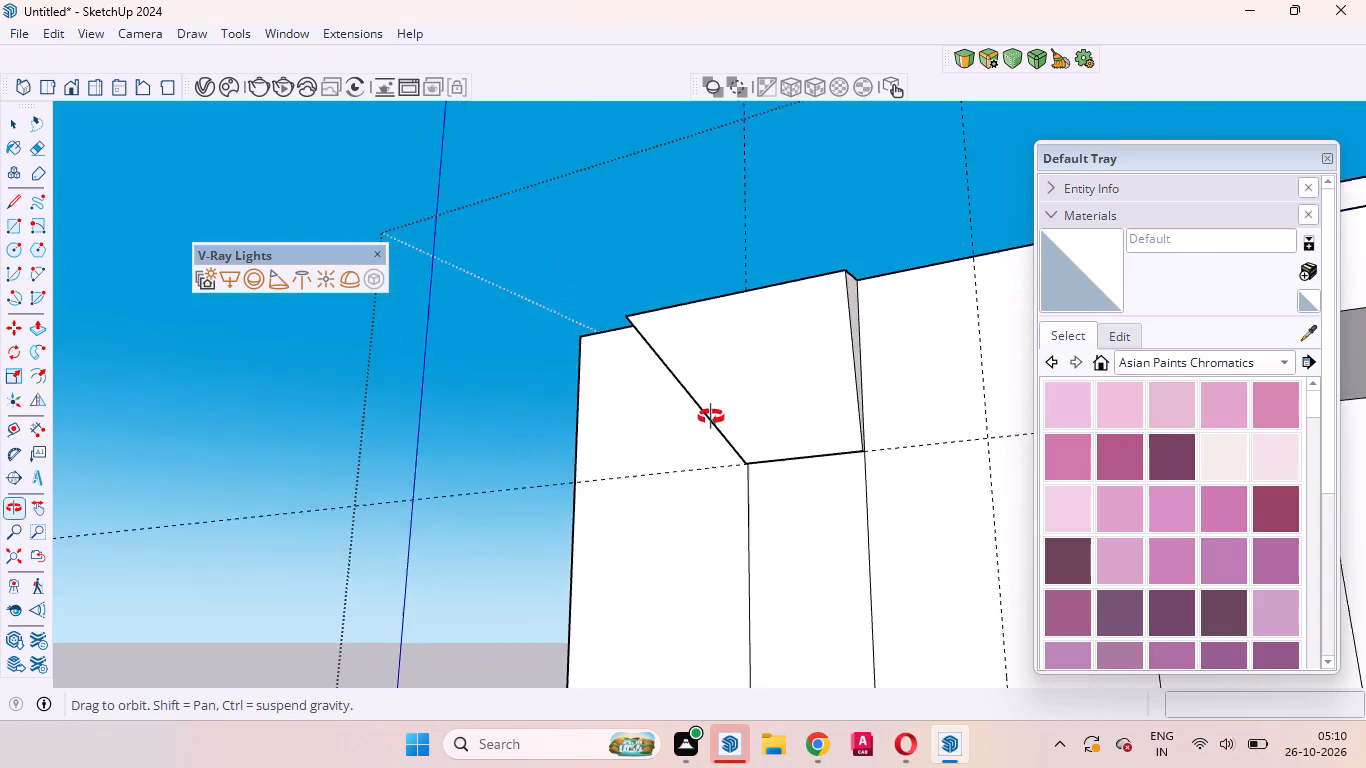
{"action": "middle_click_drag", "start_coordinate": [711, 417], "coordinate": [902, 403]}
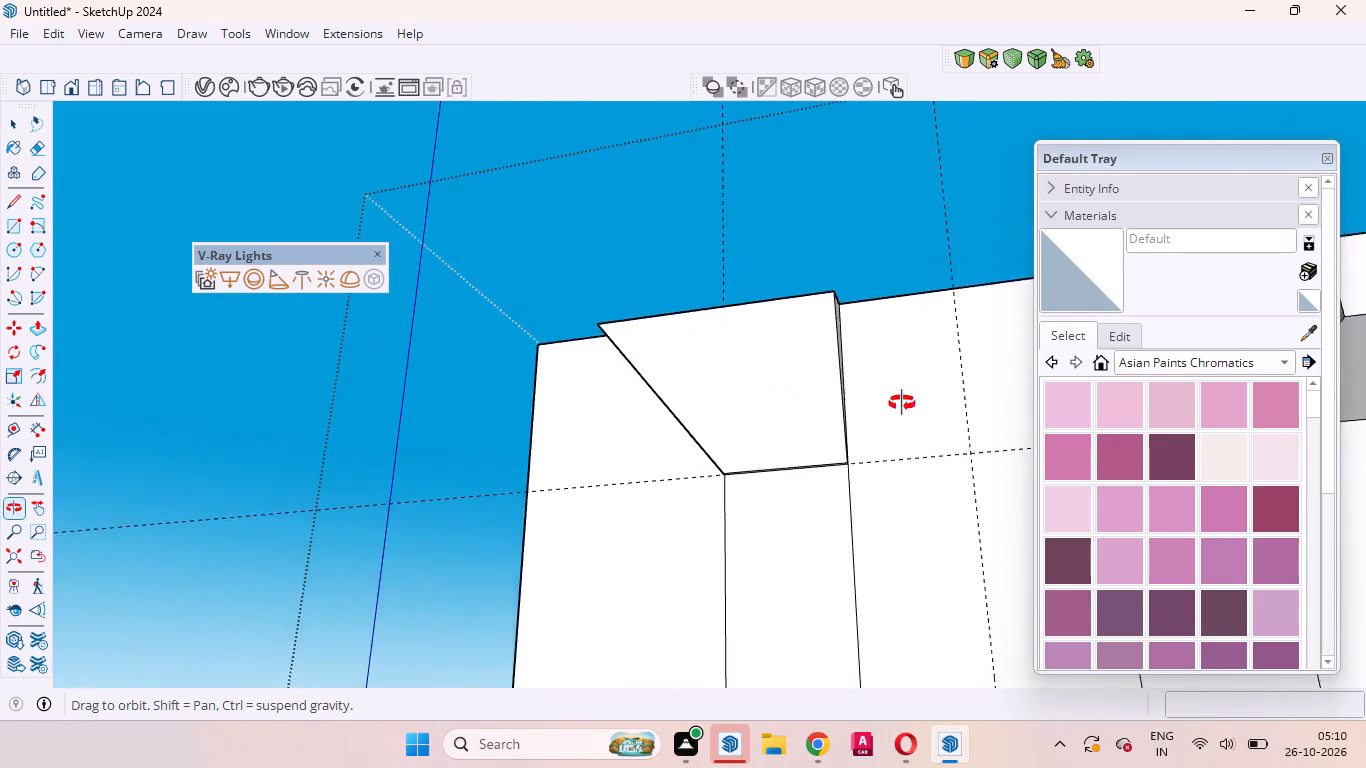
{"action": "middle_click_drag", "start_coordinate": [902, 403], "coordinate": [1124, 426]}
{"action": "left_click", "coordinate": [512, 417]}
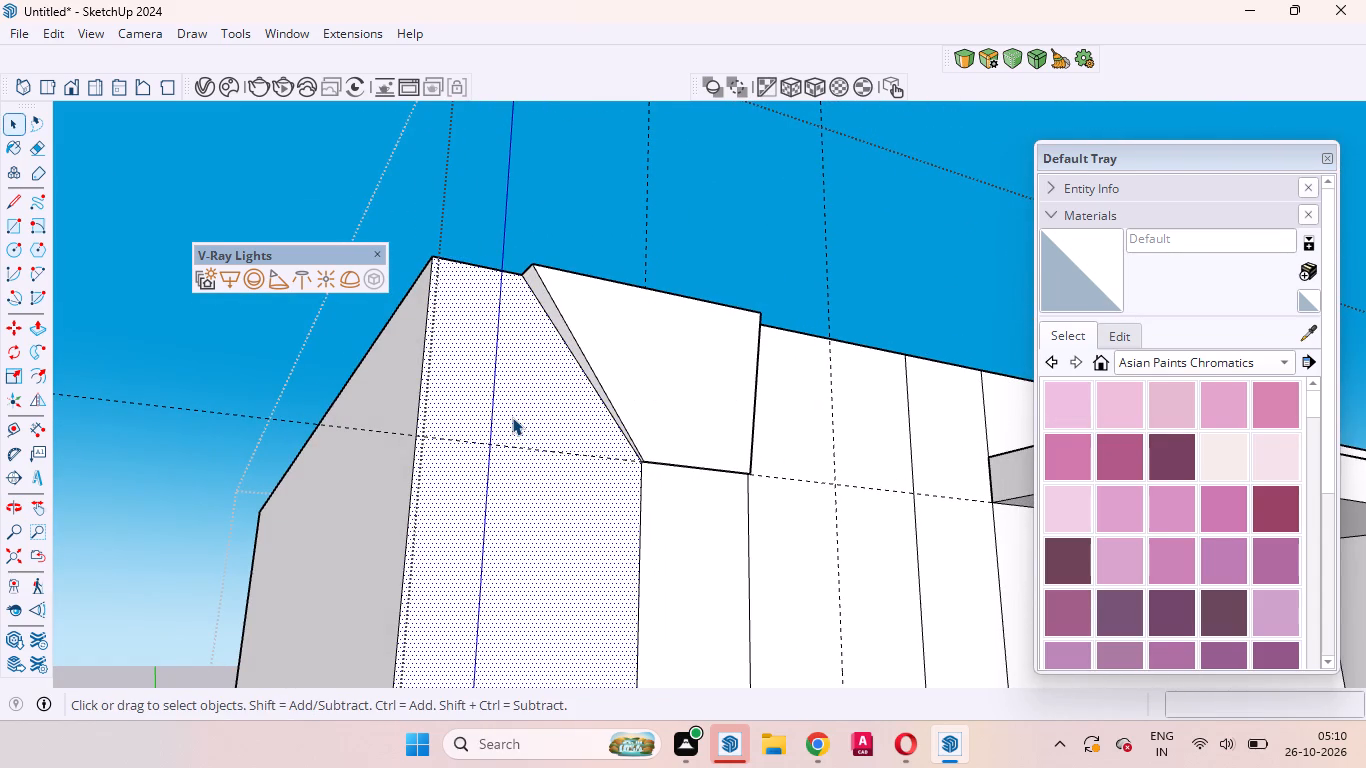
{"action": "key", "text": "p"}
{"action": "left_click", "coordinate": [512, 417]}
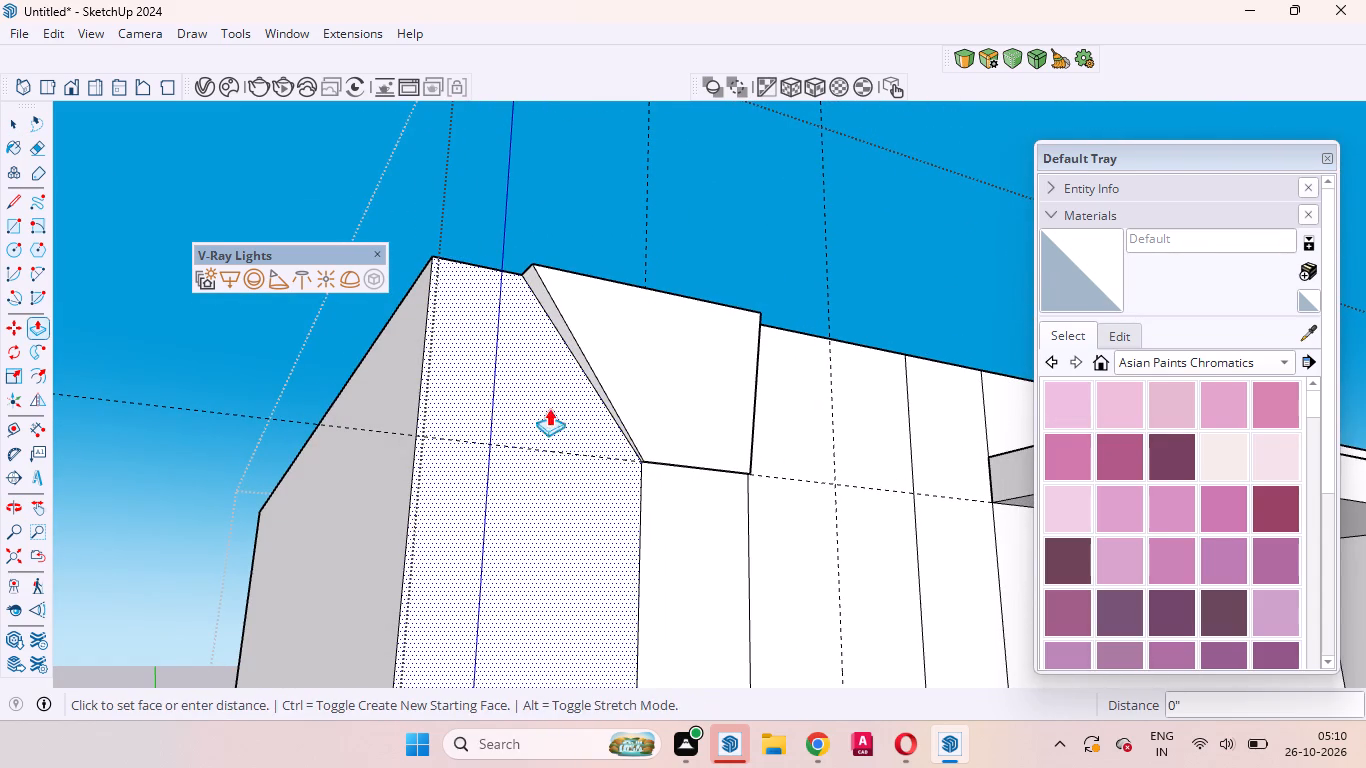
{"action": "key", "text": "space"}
Push/pull the corner wall strip beside the projection's sloping side slightly outward.
{"action": "scroll", "coordinate": [610, 419], "scroll_direction": "down", "scroll_amount": 7}
{"action": "scroll", "coordinate": [634, 304], "scroll_direction": "down", "scroll_amount": 5}
{"action": "scroll", "coordinate": [610, 348], "scroll_direction": "up", "scroll_amount": 5}
{"action": "middle_click_drag", "start_coordinate": [634, 357], "coordinate": [686, 510]}
{"action": "scroll", "coordinate": [686, 510], "scroll_direction": "up", "scroll_amount": 1}
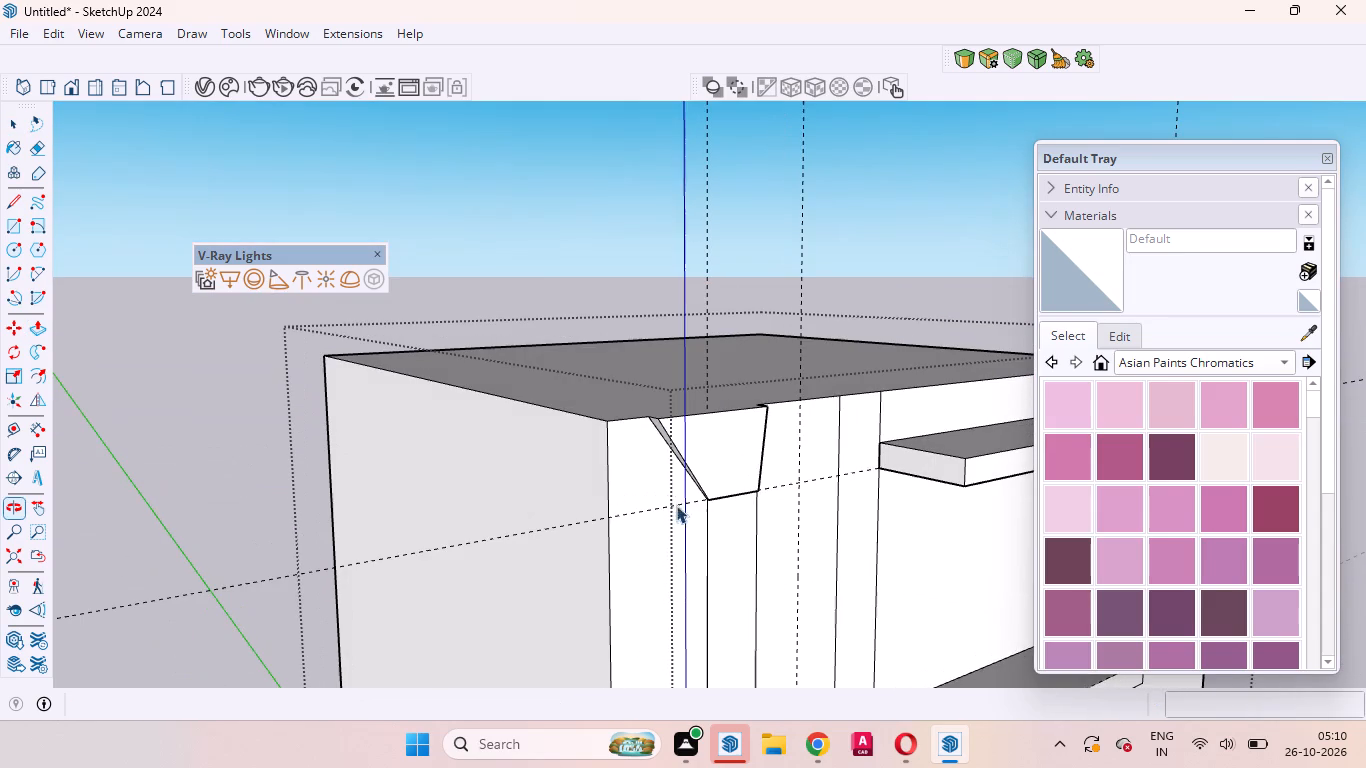
{"action": "left_click", "coordinate": [664, 501]}
{"action": "scroll", "coordinate": [656, 457], "scroll_direction": "up", "scroll_amount": 9}
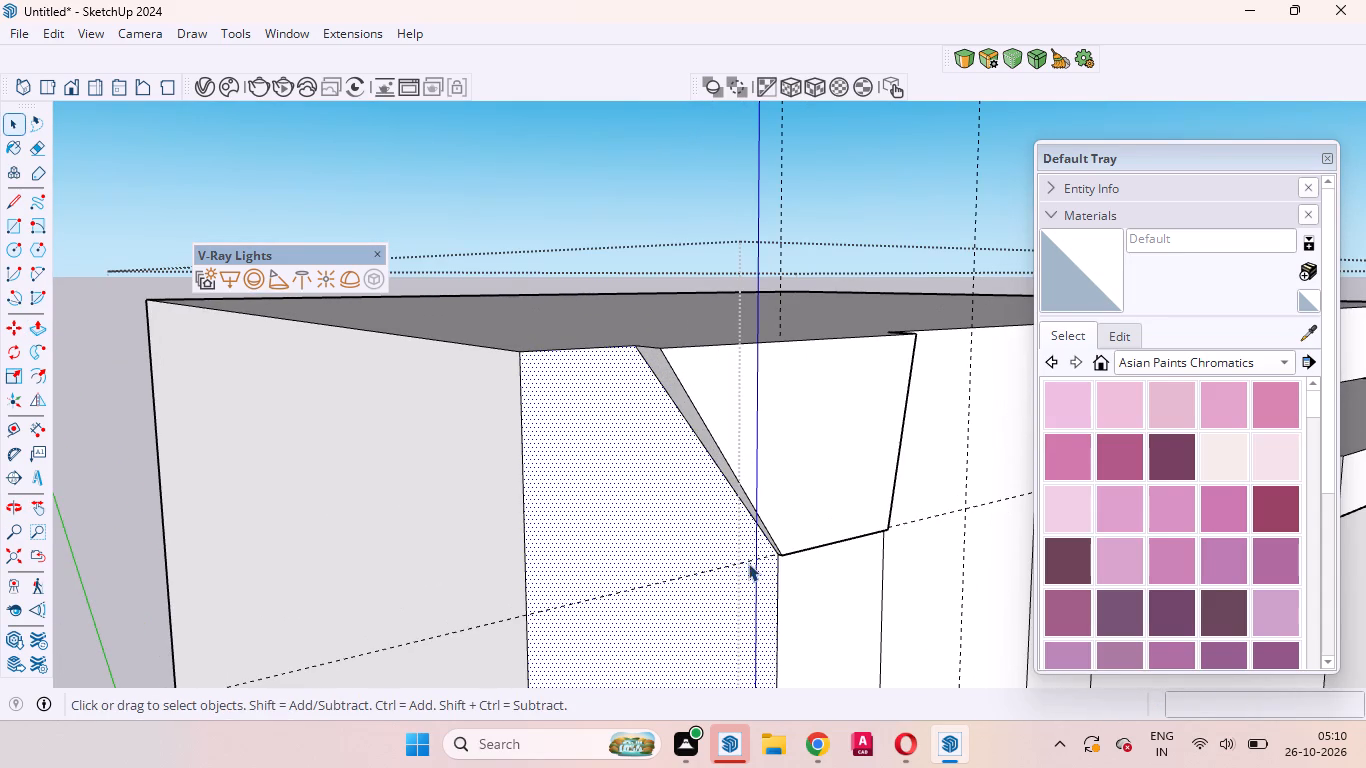
{"action": "middle_click_drag", "start_coordinate": [748, 564], "coordinate": [626, 350]}
{"action": "scroll", "coordinate": [663, 362], "scroll_direction": "down", "scroll_amount": 10}
{"action": "scroll", "coordinate": [735, 485], "scroll_direction": "up", "scroll_amount": 9}
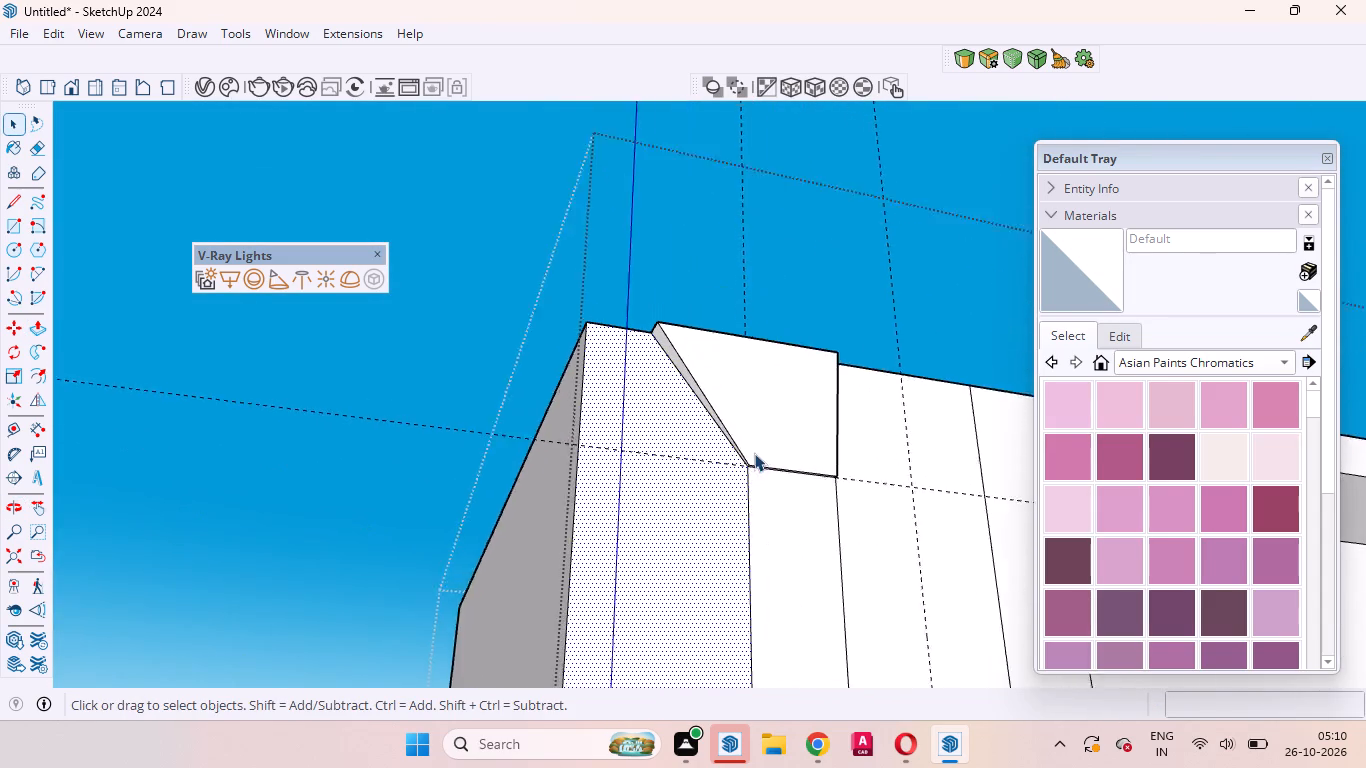
{"action": "scroll", "coordinate": [754, 453], "scroll_direction": "up", "scroll_amount": 8}
{"action": "middle_click_drag", "start_coordinate": [765, 510], "coordinate": [351, 437]}
{"action": "scroll", "coordinate": [540, 446], "scroll_direction": "up", "scroll_amount": 3}
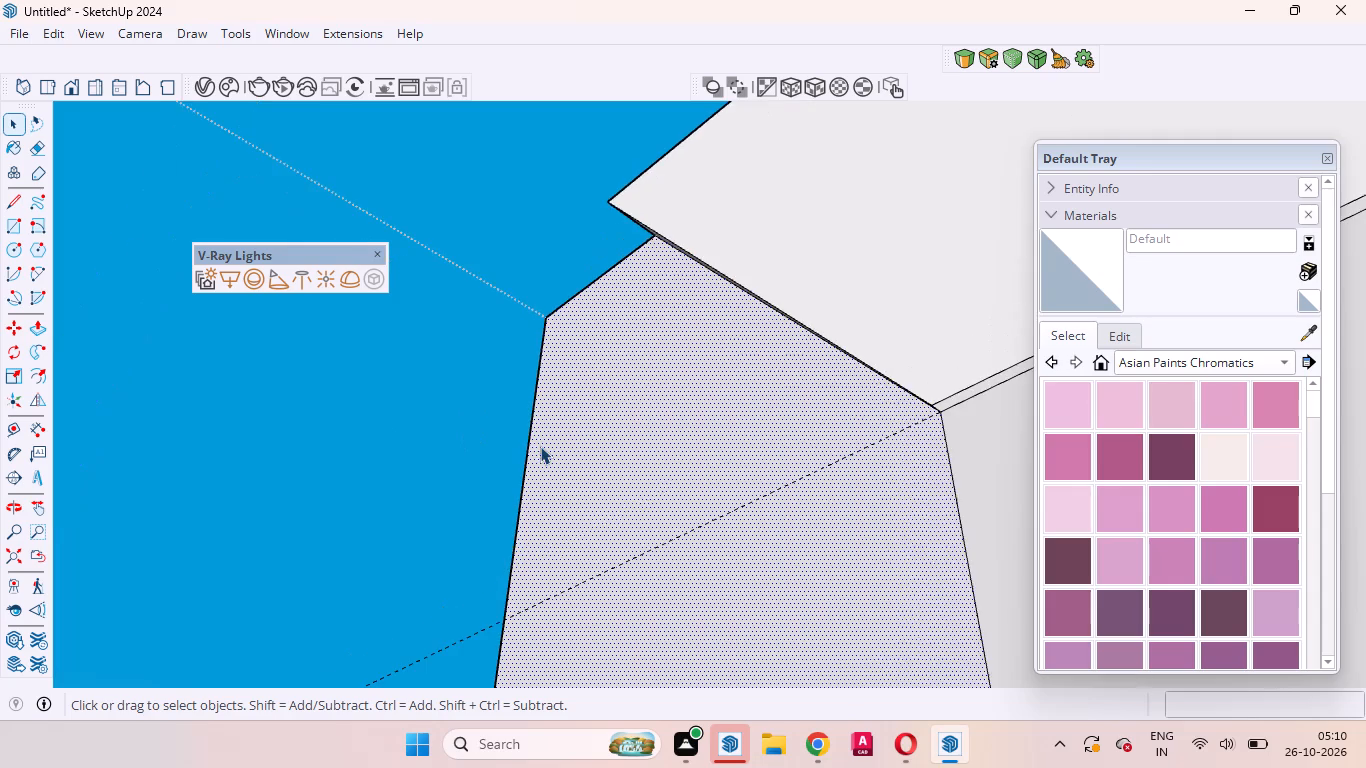
{"action": "scroll", "coordinate": [486, 476], "scroll_direction": "down", "scroll_amount": 6}
{"action": "scroll", "coordinate": [592, 496], "scroll_direction": "up", "scroll_amount": 4}
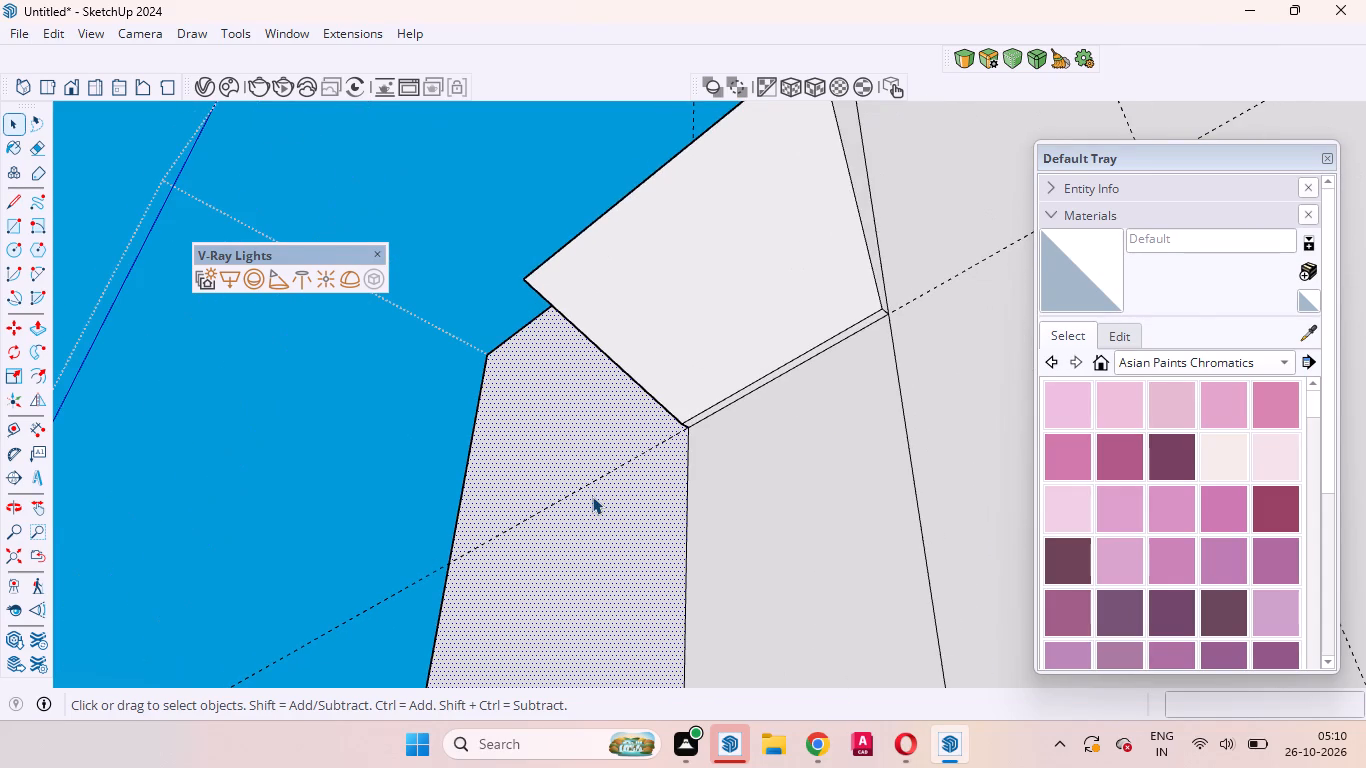
{"action": "key", "text": "p"}
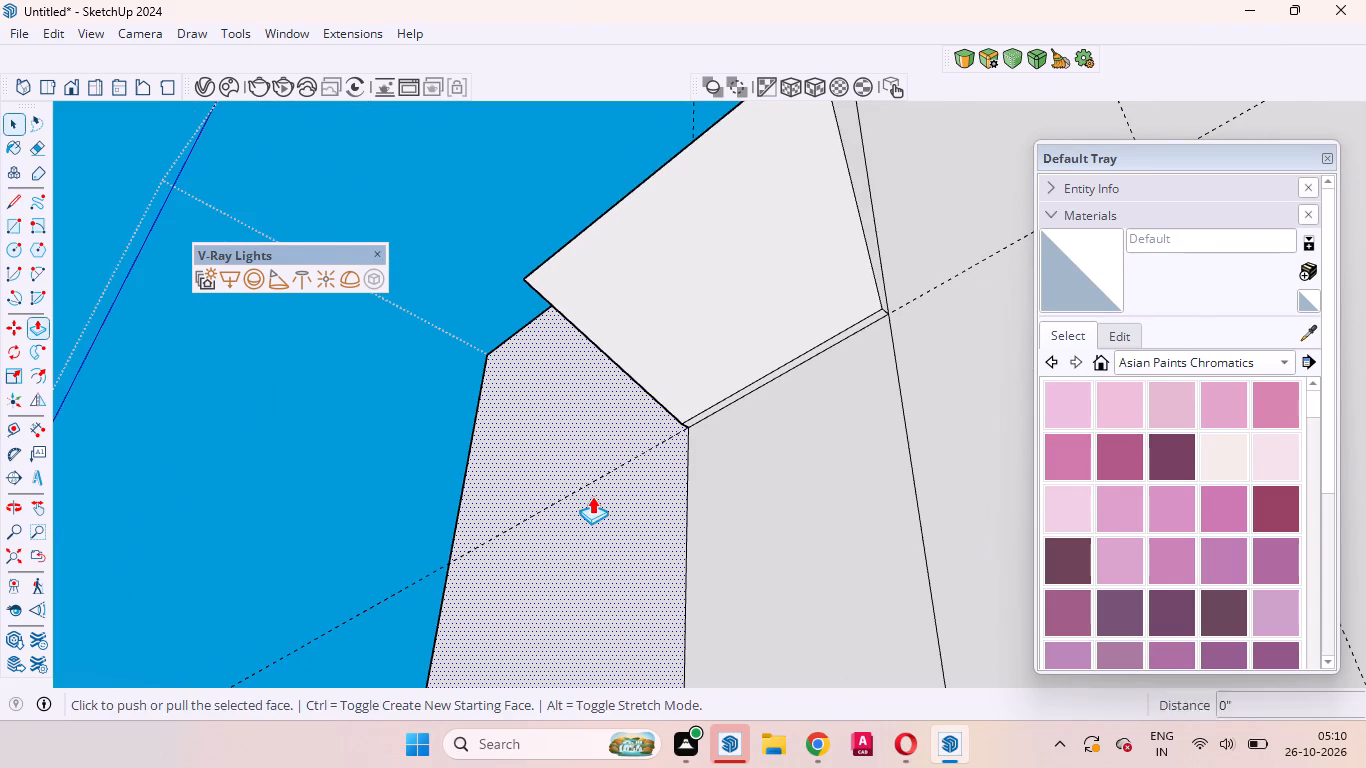
{"action": "left_click_drag", "start_coordinate": [592, 496], "coordinate": [491, 487]}
{"action": "key", "text": "space"}
{"action": "left_click", "coordinate": [598, 449]}
Examine how the pulled-out corner strip meets the projection's sloping side and lower tip, from above and below.
{"action": "scroll", "coordinate": [767, 299], "scroll_direction": "down", "scroll_amount": 7}
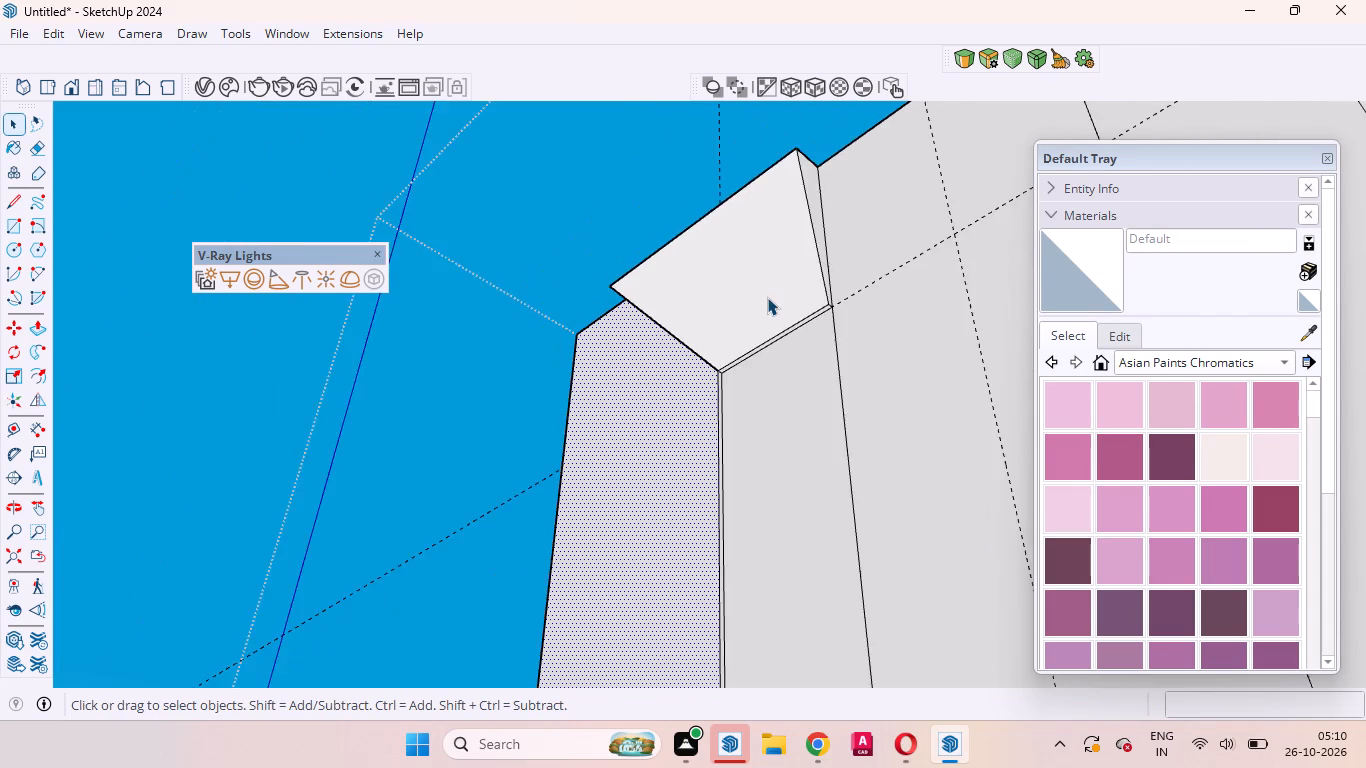
{"action": "scroll", "coordinate": [767, 297], "scroll_direction": "down", "scroll_amount": 4}
{"action": "middle_click_drag", "start_coordinate": [685, 355], "coordinate": [927, 503]}
{"action": "scroll", "coordinate": [846, 425], "scroll_direction": "down", "scroll_amount": 11}
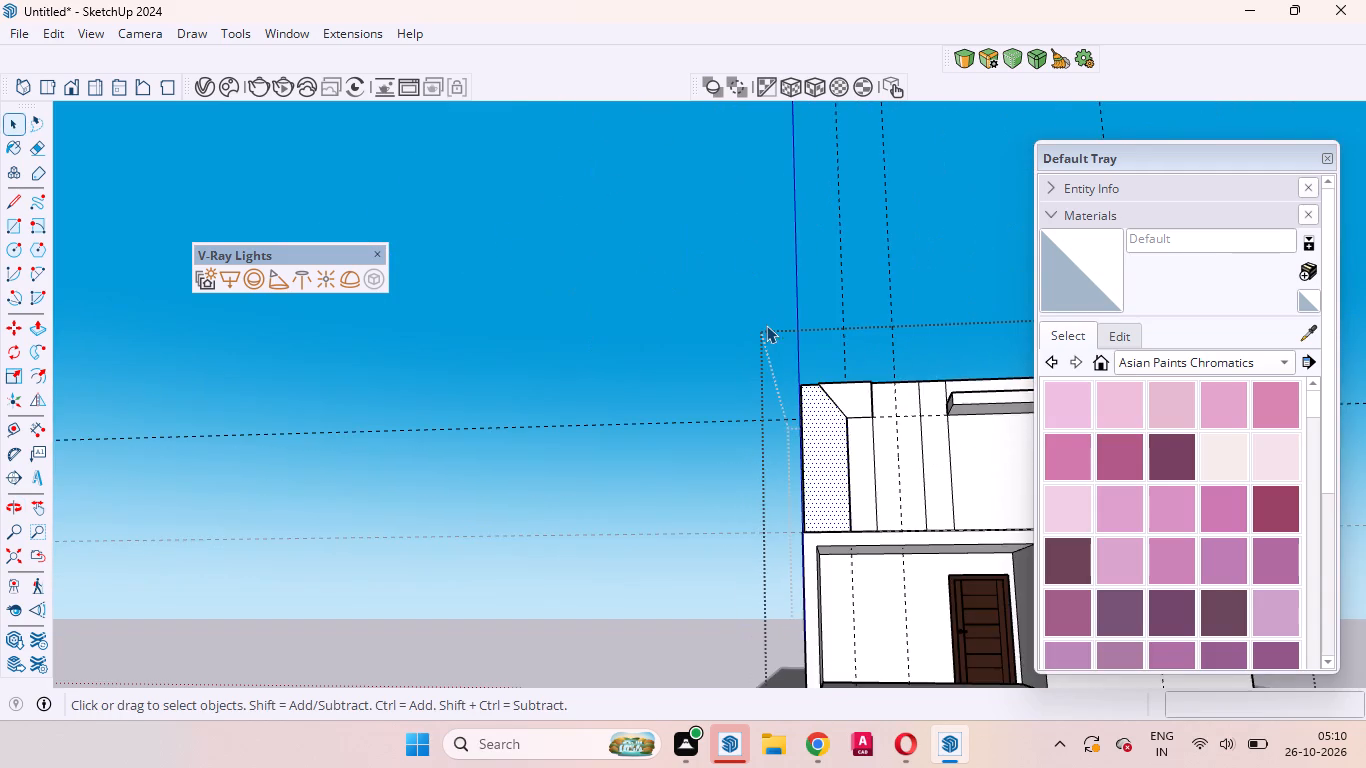
{"action": "middle_click_drag", "start_coordinate": [830, 427], "coordinate": [939, 664]}
{"action": "scroll", "coordinate": [896, 543], "scroll_direction": "up", "scroll_amount": 18}
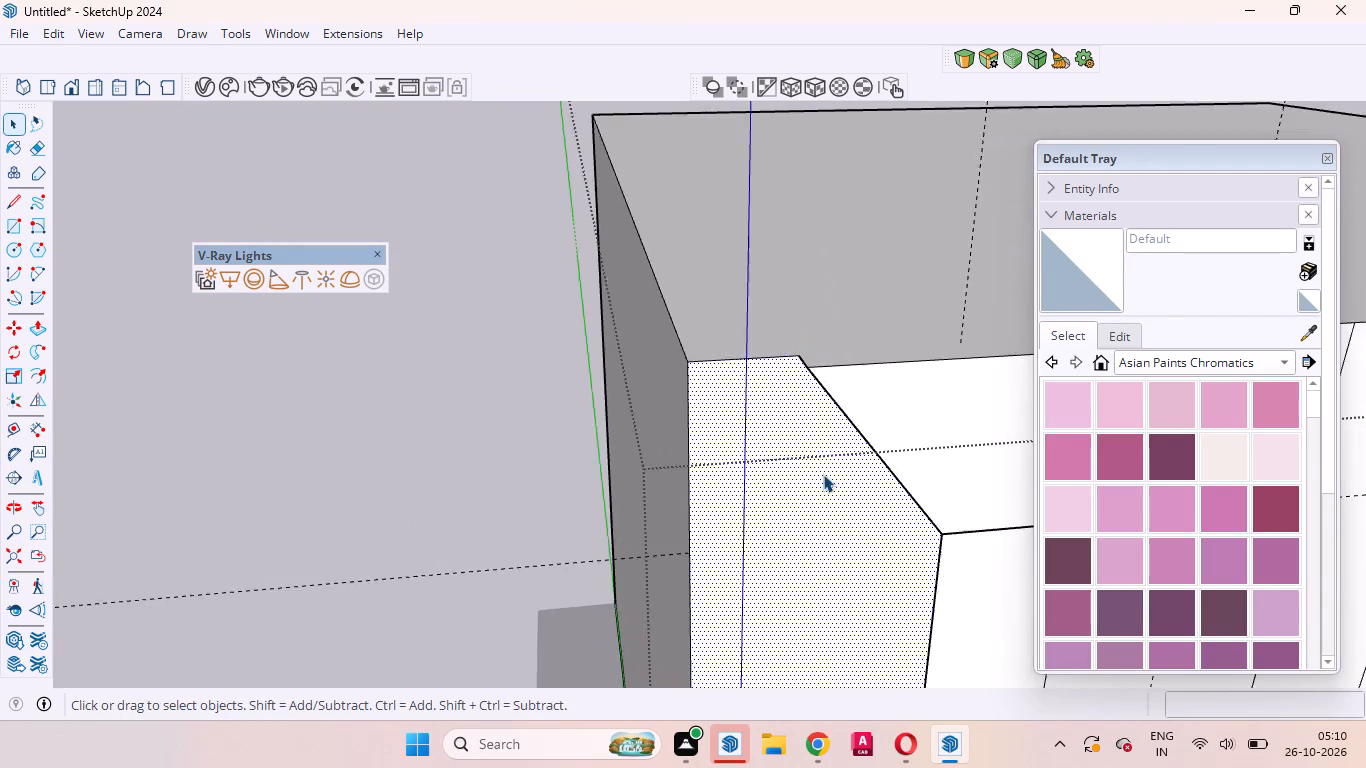
{"action": "middle_click_drag", "start_coordinate": [823, 475], "coordinate": [966, 346]}
{"action": "scroll", "coordinate": [687, 446], "scroll_direction": "down", "scroll_amount": 5}
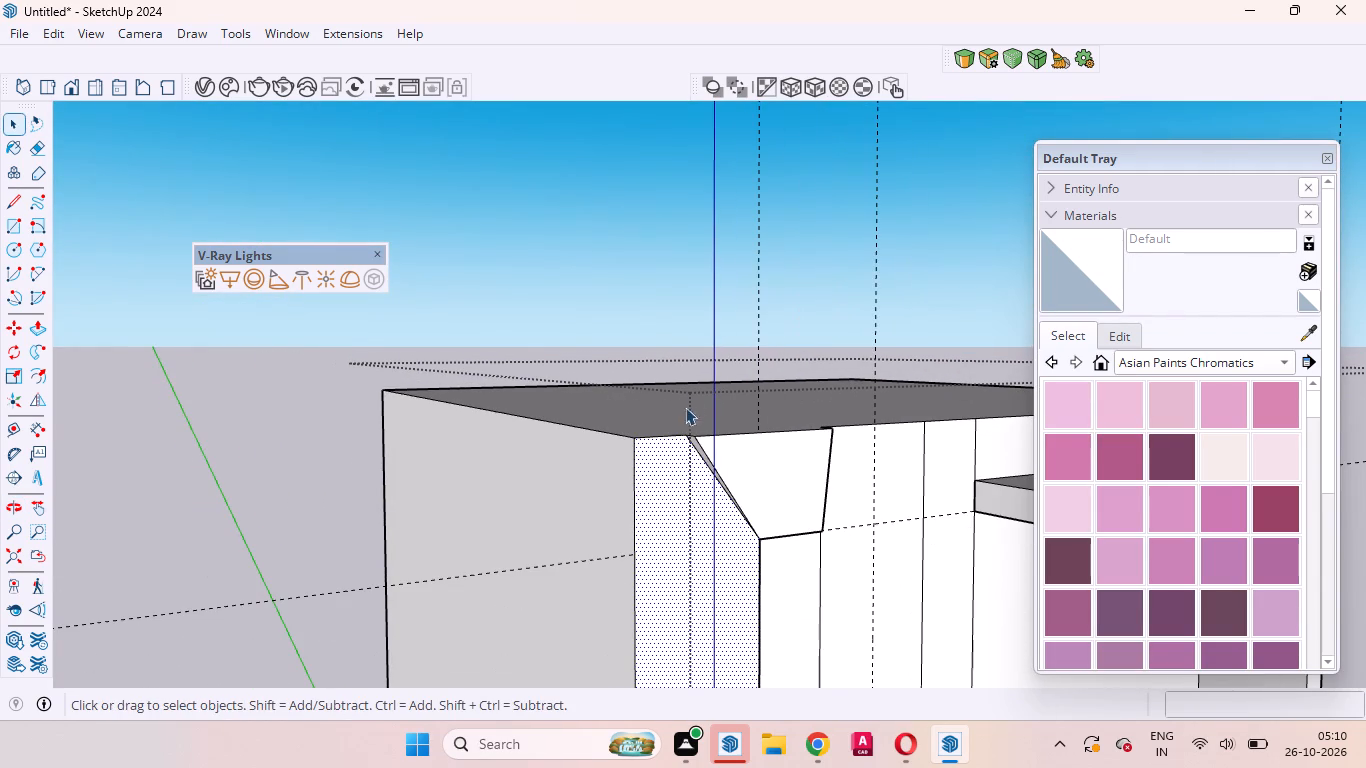
{"action": "left_click", "coordinate": [686, 493]}
{"action": "scroll", "coordinate": [678, 346], "scroll_direction": "down", "scroll_amount": 10}
{"action": "scroll", "coordinate": [718, 439], "scroll_direction": "up", "scroll_amount": 11}
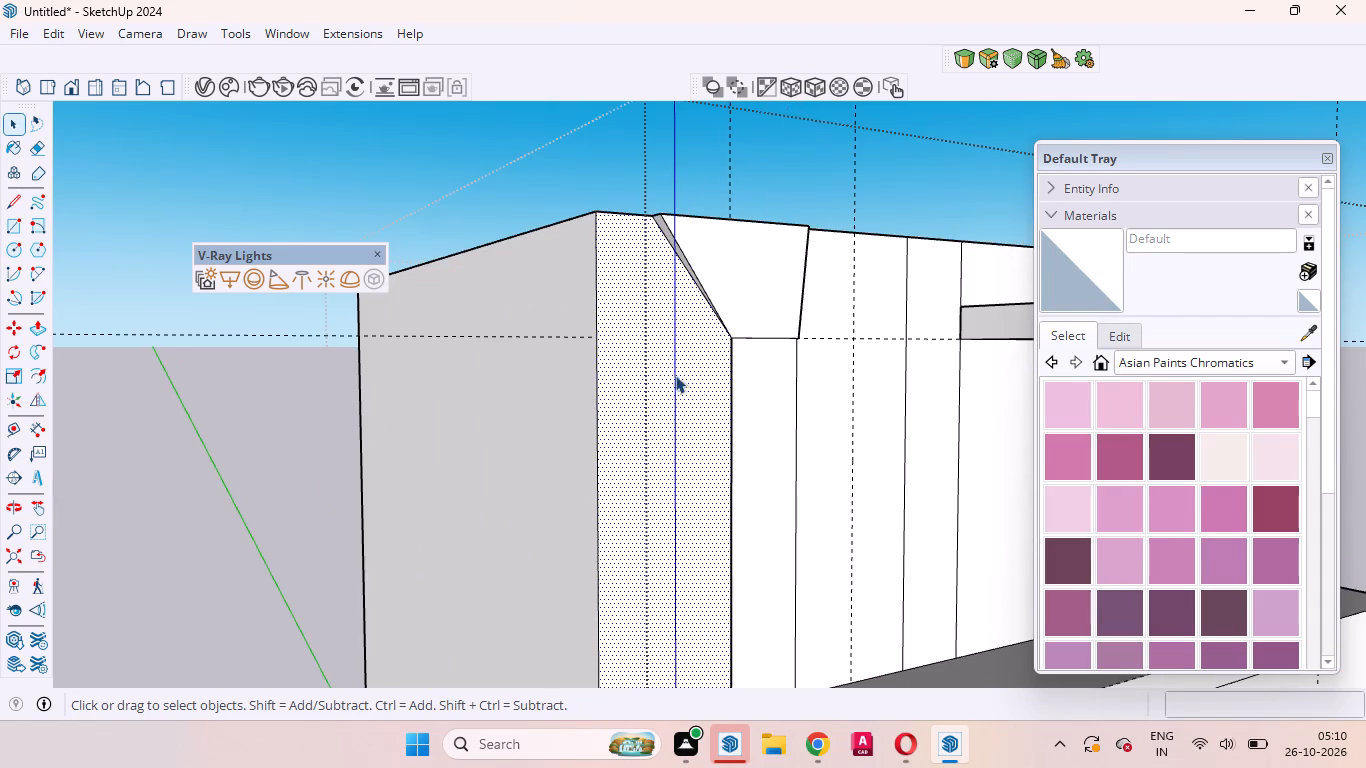
{"action": "scroll", "coordinate": [731, 272], "scroll_direction": "up", "scroll_amount": 7}
{"action": "scroll", "coordinate": [749, 387], "scroll_direction": "up", "scroll_amount": 1}
{"action": "middle_click_drag", "start_coordinate": [745, 413], "coordinate": [710, 245]}
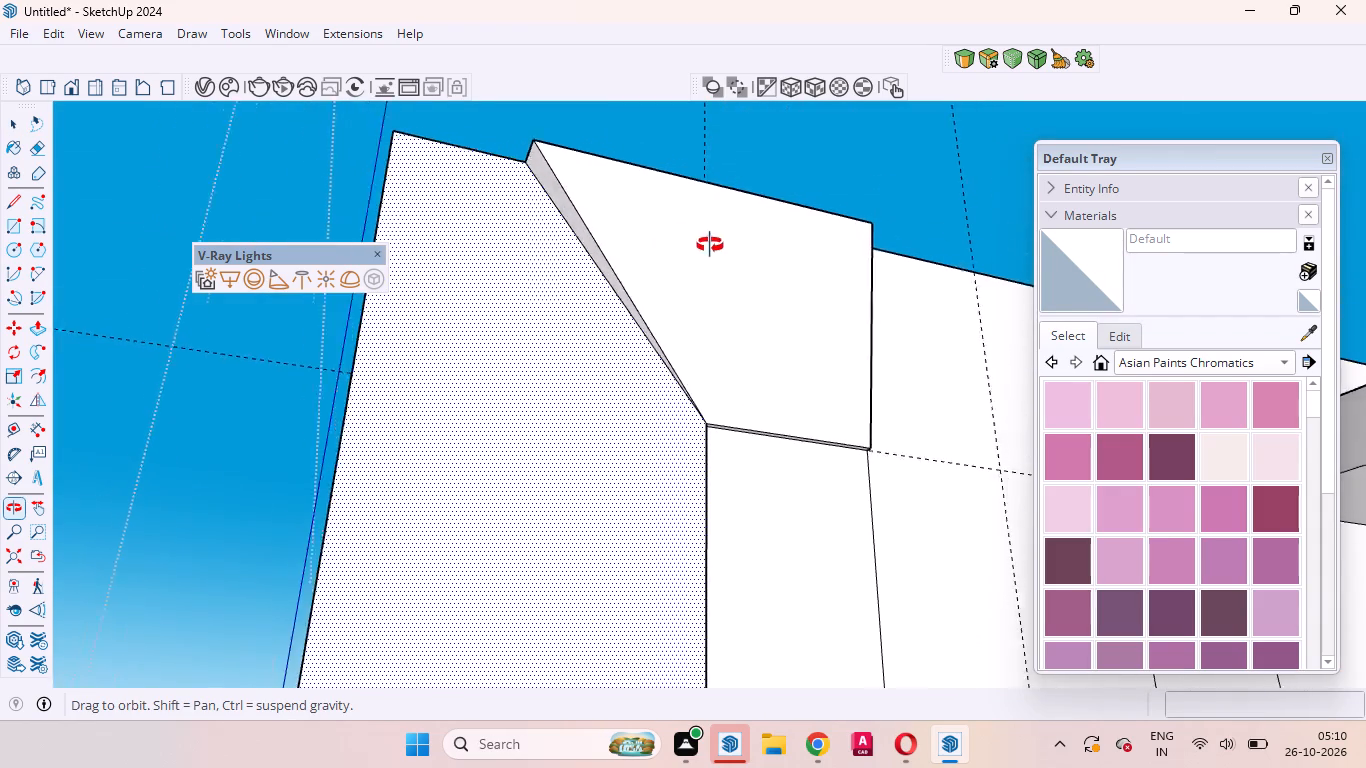
{"action": "middle_click_drag", "start_coordinate": [710, 245], "coordinate": [837, 346]}
{"action": "left_click", "coordinate": [525, 463]}
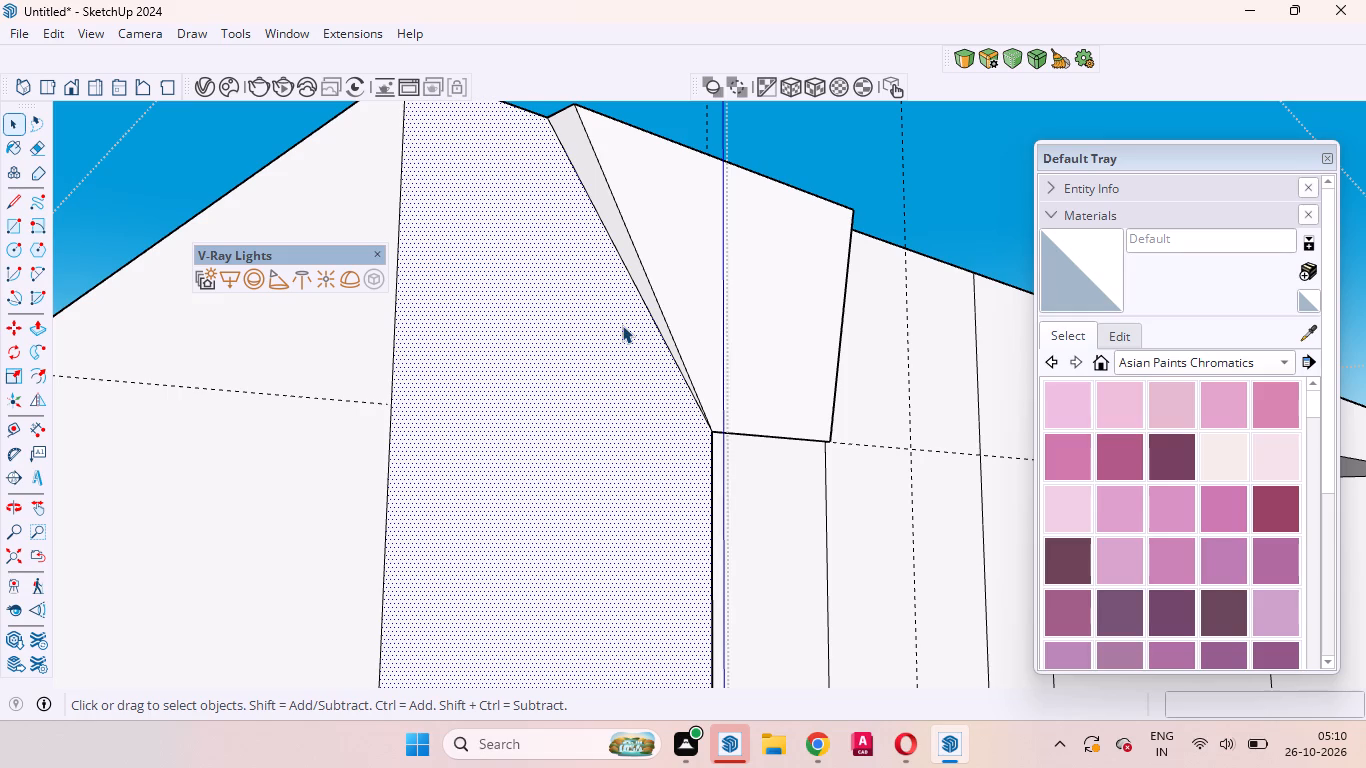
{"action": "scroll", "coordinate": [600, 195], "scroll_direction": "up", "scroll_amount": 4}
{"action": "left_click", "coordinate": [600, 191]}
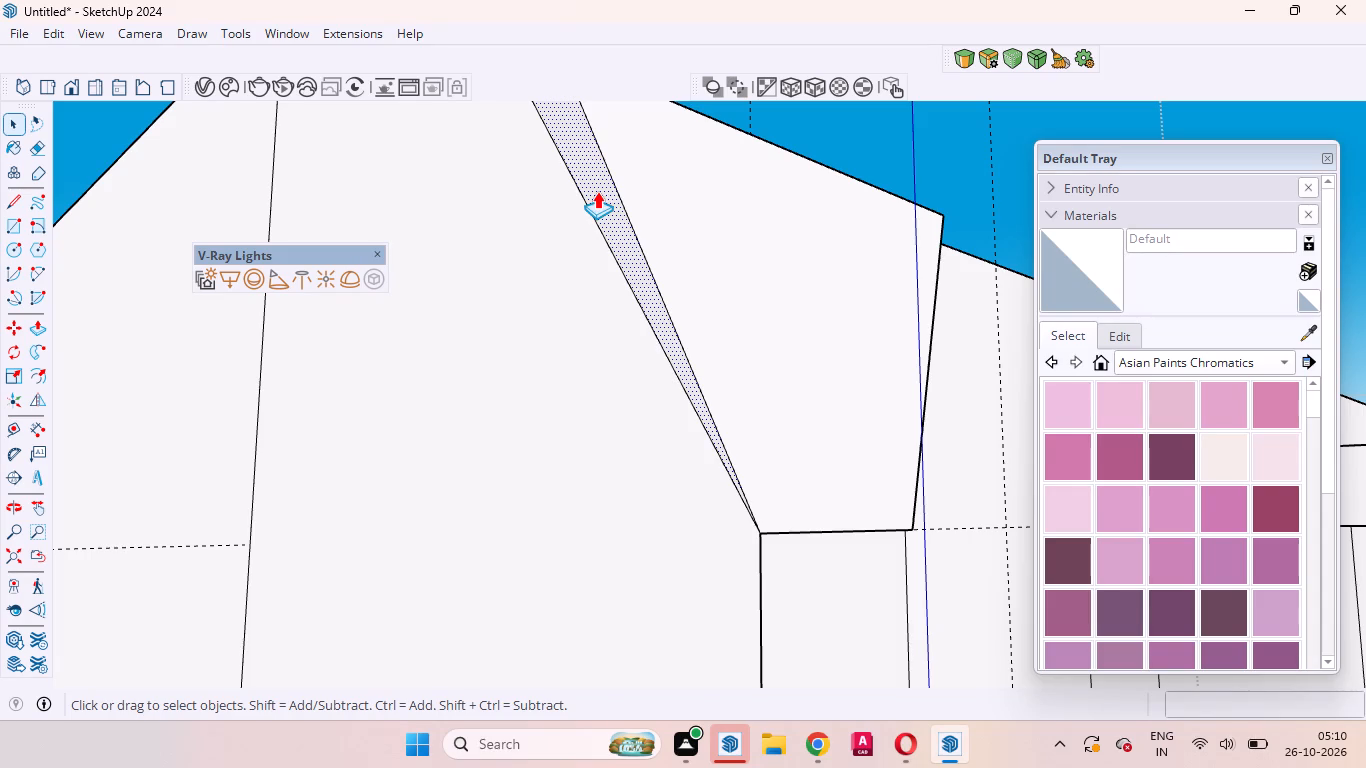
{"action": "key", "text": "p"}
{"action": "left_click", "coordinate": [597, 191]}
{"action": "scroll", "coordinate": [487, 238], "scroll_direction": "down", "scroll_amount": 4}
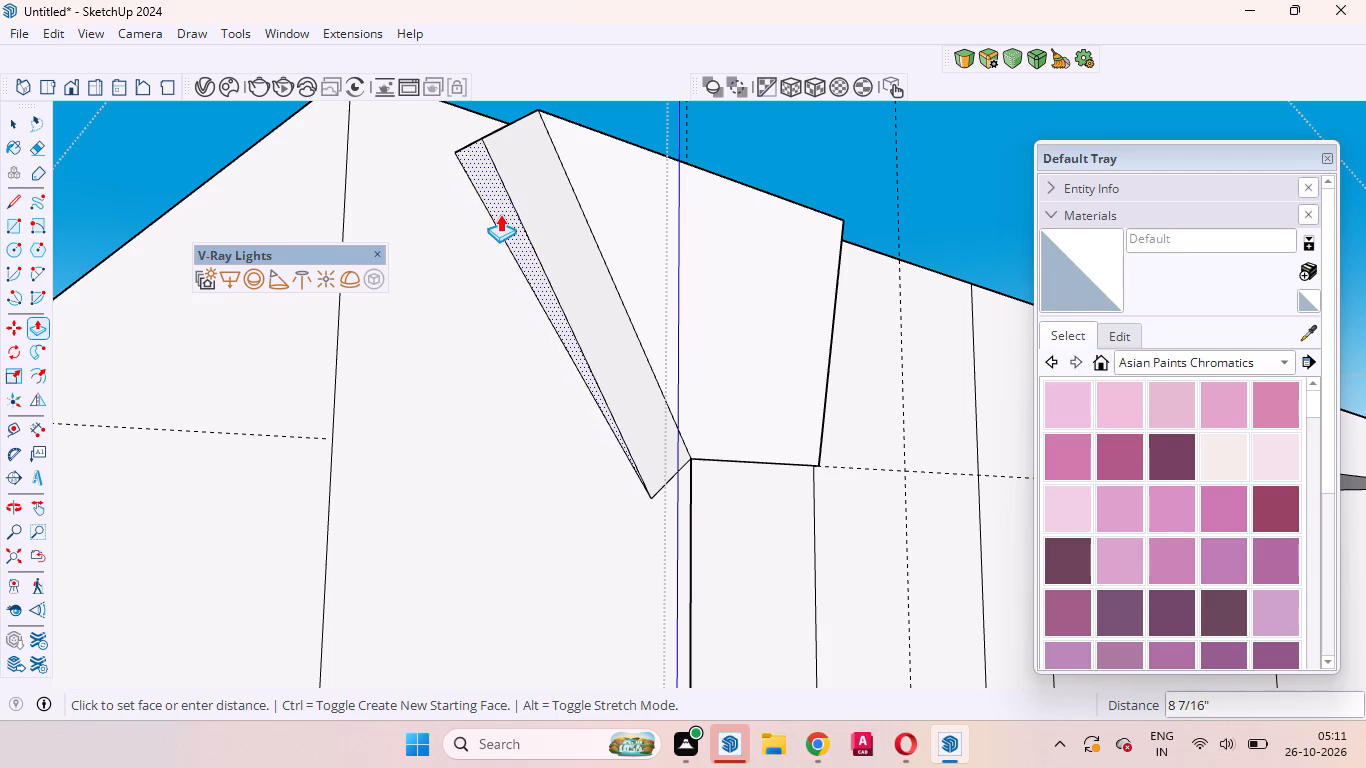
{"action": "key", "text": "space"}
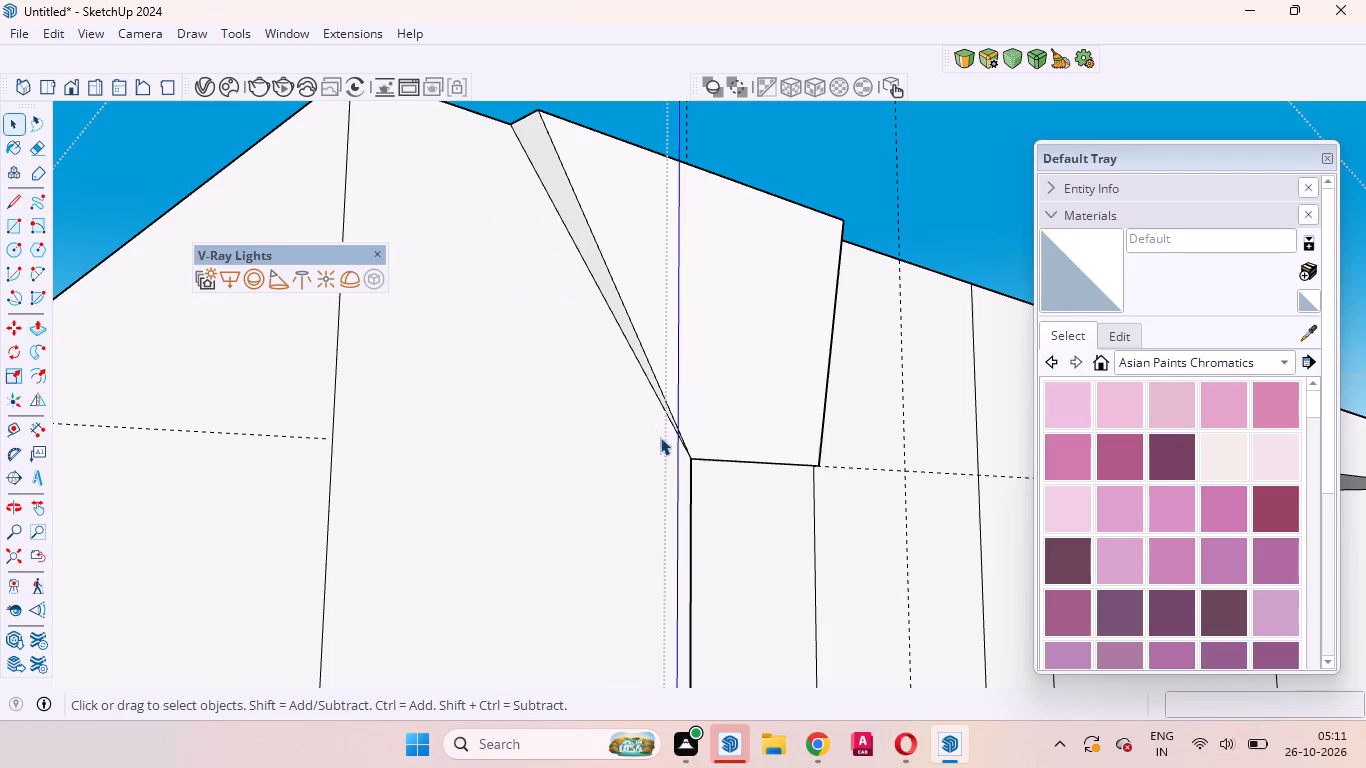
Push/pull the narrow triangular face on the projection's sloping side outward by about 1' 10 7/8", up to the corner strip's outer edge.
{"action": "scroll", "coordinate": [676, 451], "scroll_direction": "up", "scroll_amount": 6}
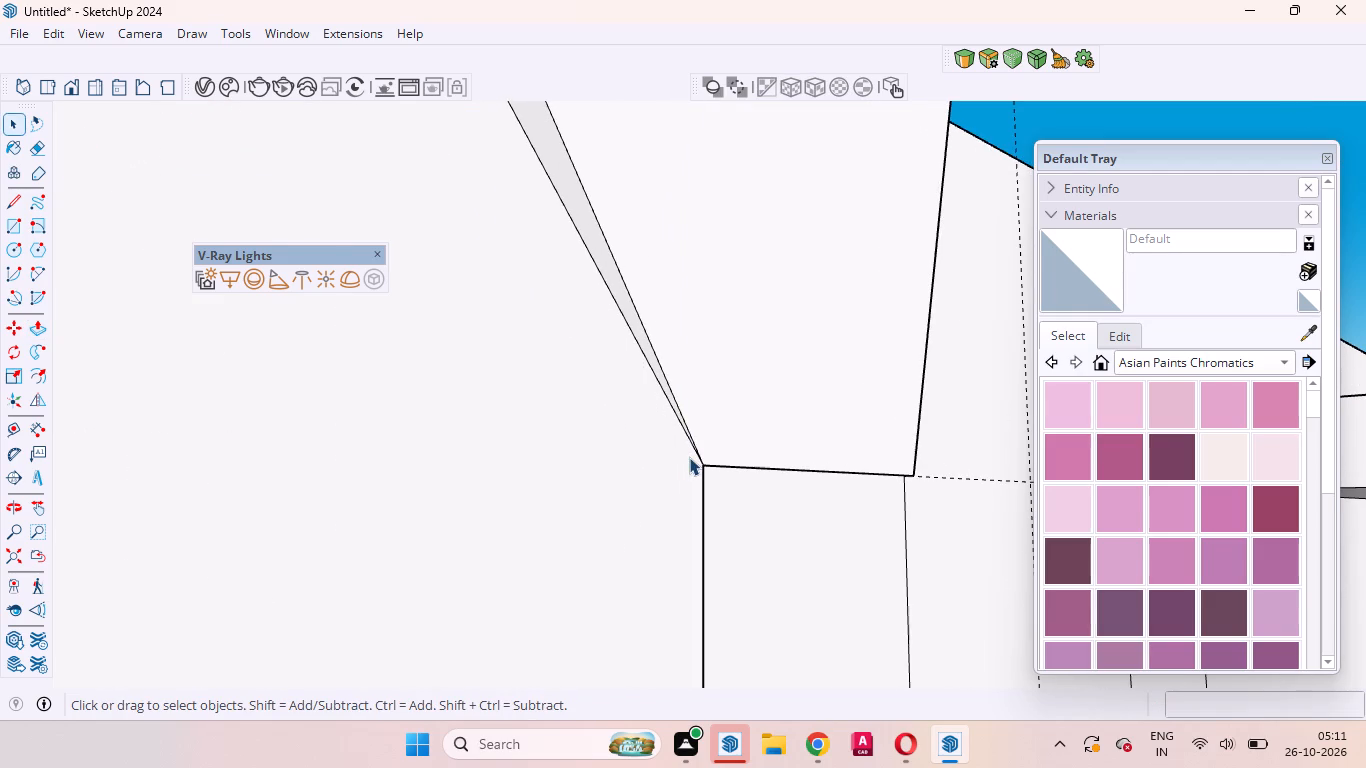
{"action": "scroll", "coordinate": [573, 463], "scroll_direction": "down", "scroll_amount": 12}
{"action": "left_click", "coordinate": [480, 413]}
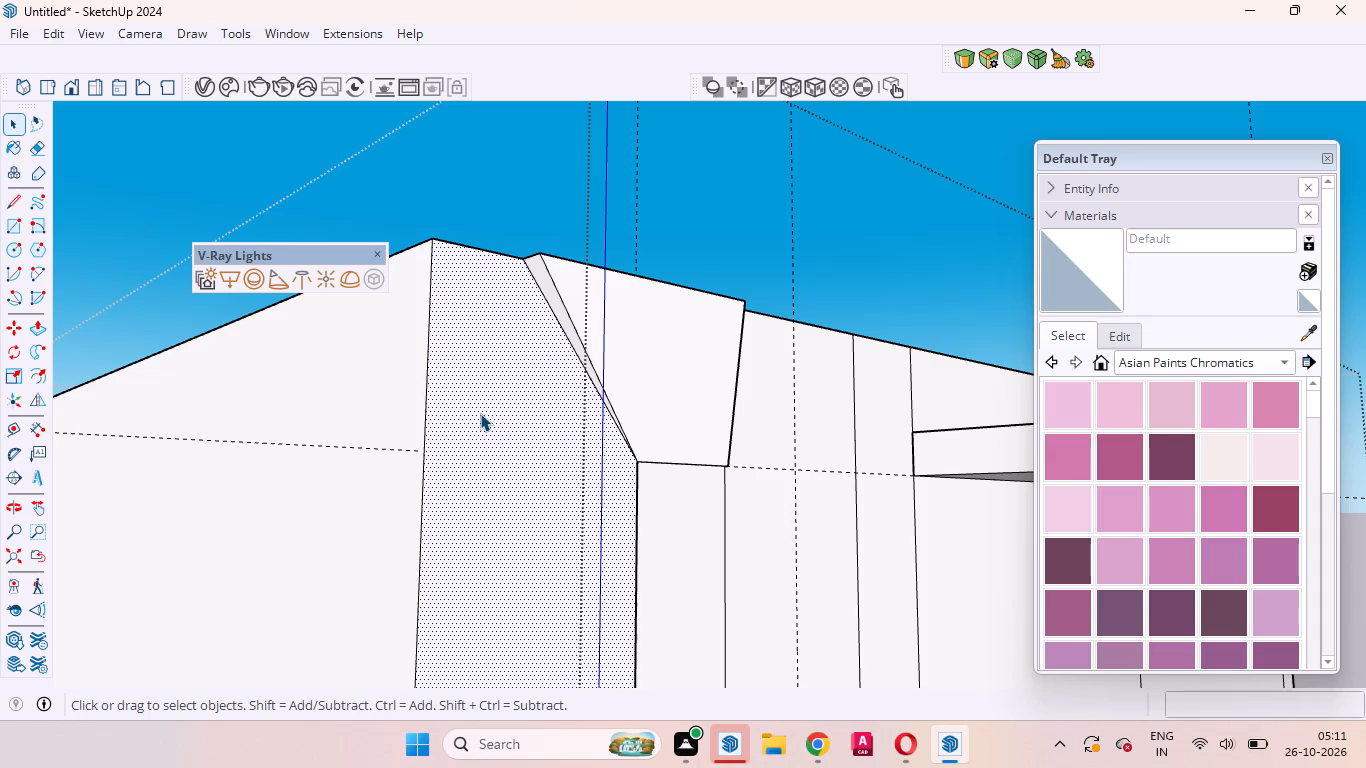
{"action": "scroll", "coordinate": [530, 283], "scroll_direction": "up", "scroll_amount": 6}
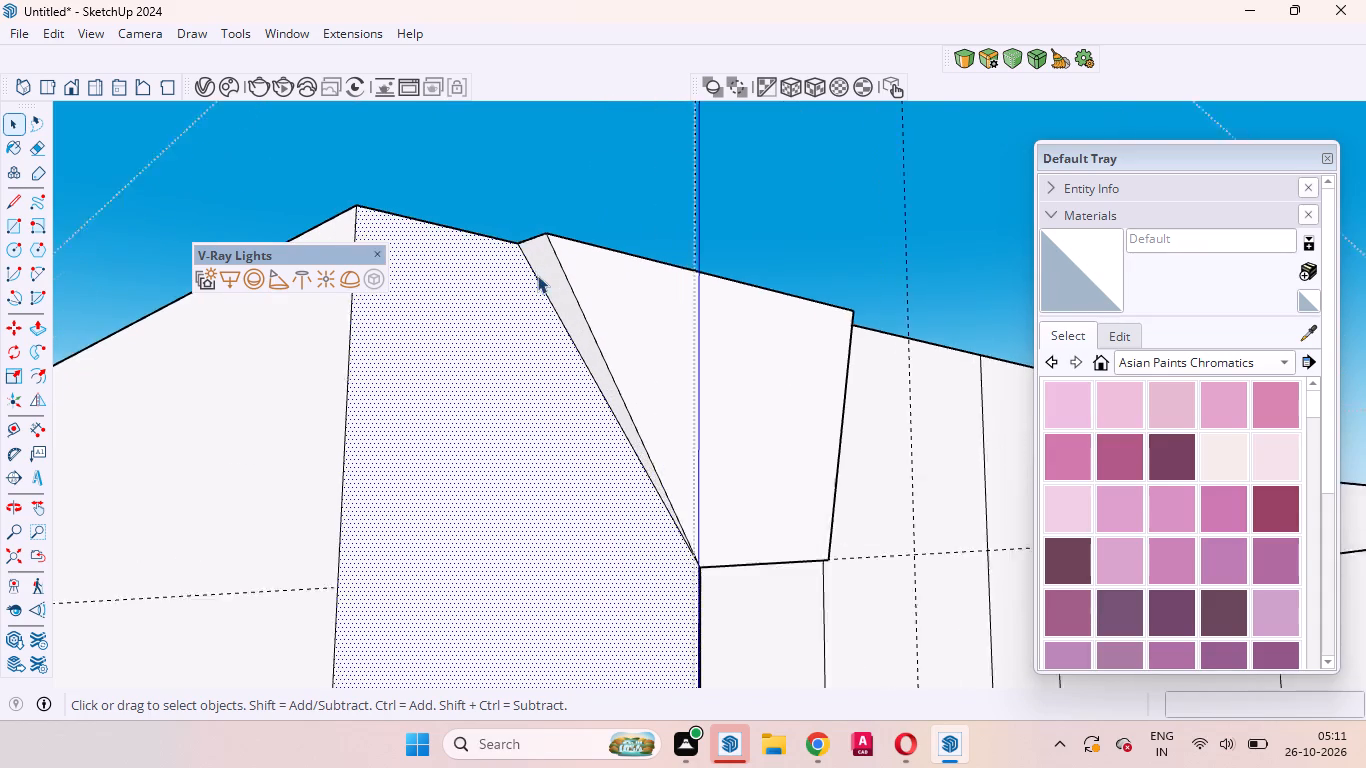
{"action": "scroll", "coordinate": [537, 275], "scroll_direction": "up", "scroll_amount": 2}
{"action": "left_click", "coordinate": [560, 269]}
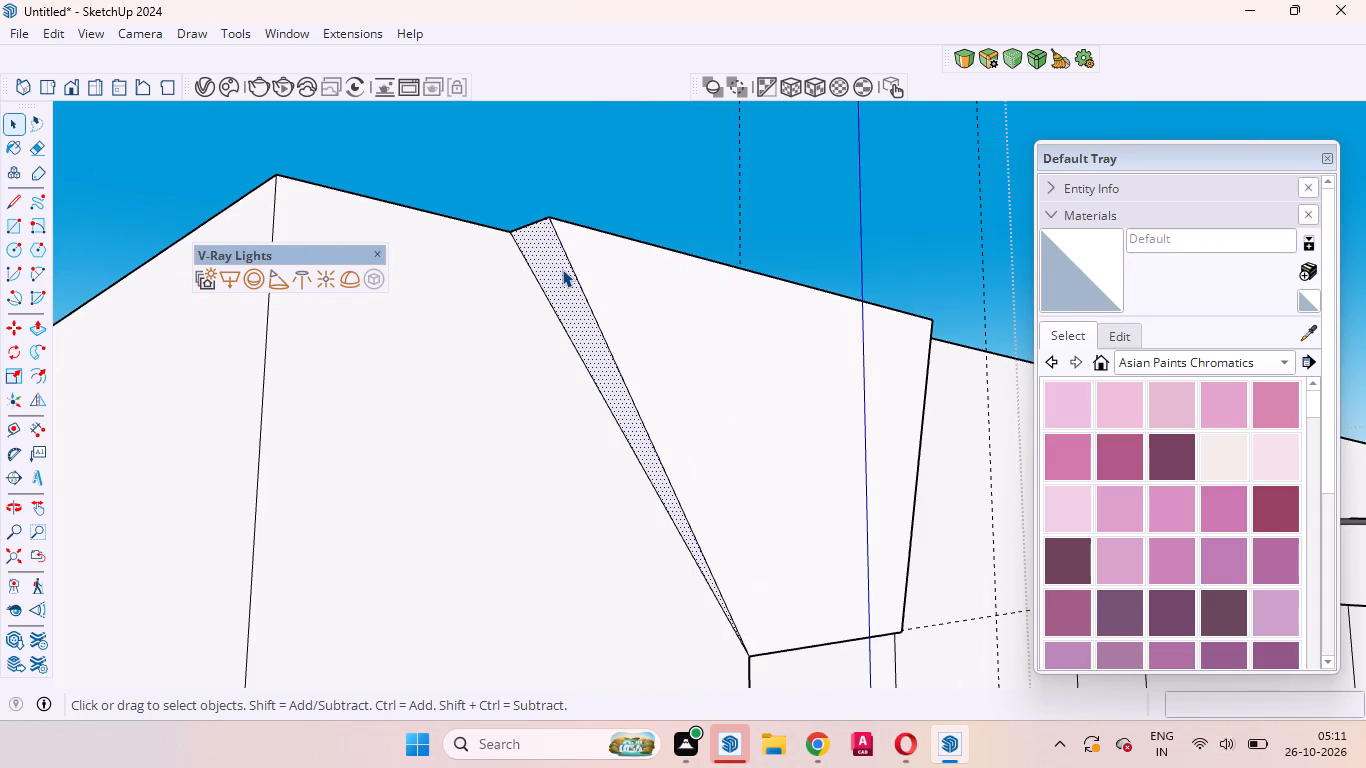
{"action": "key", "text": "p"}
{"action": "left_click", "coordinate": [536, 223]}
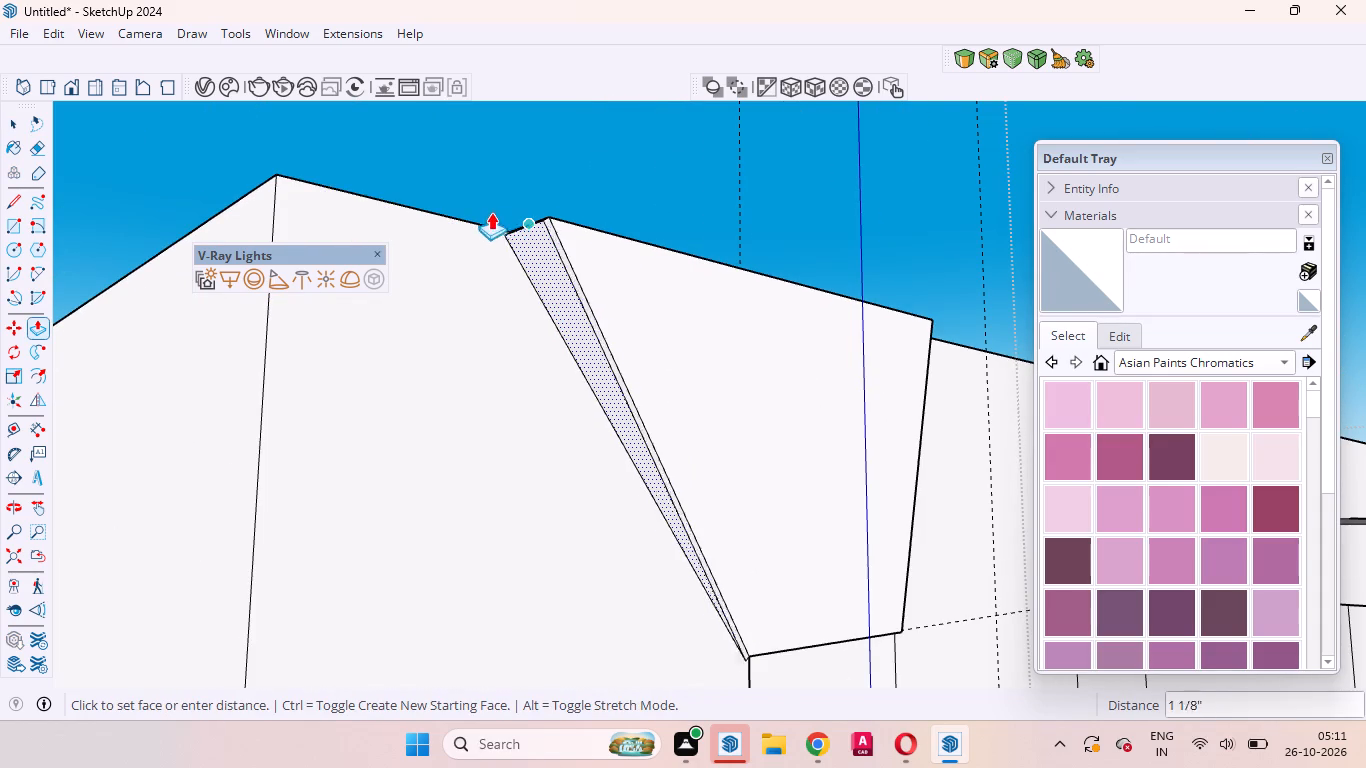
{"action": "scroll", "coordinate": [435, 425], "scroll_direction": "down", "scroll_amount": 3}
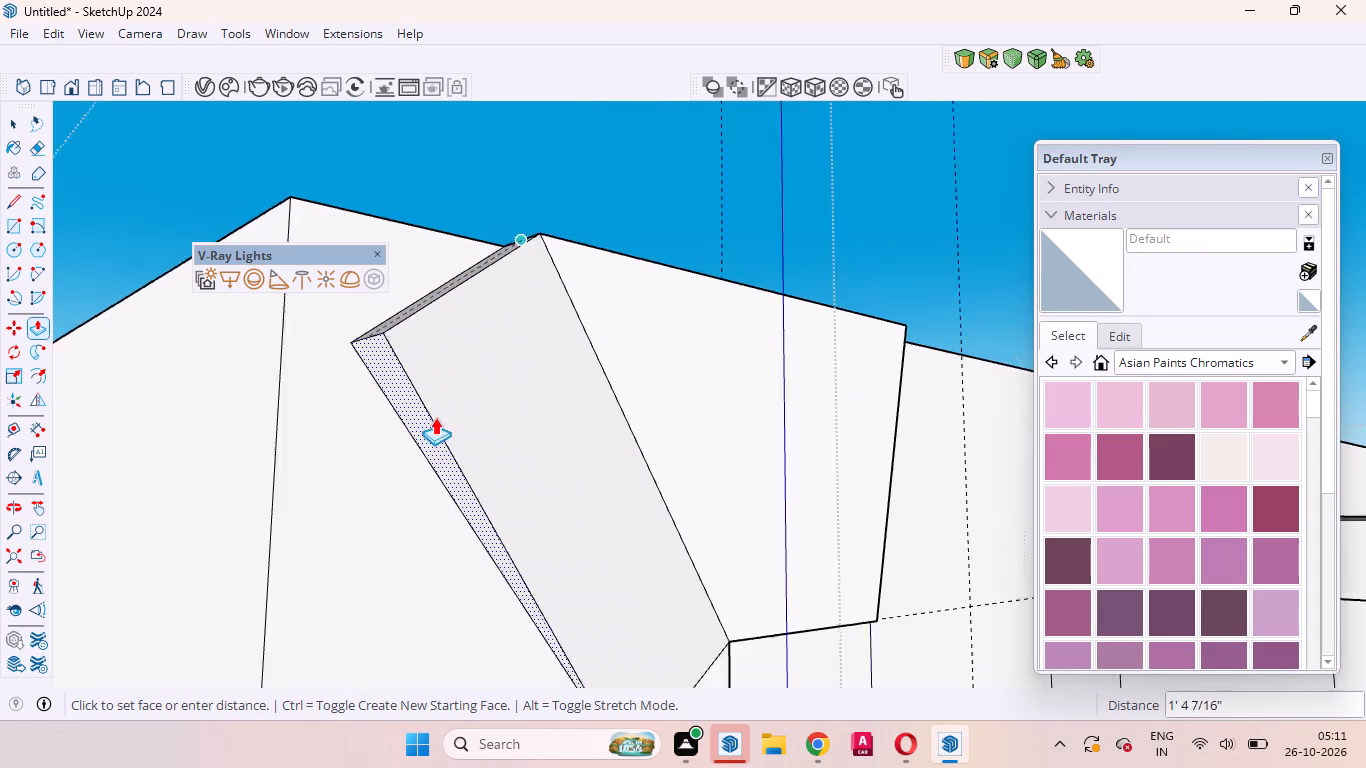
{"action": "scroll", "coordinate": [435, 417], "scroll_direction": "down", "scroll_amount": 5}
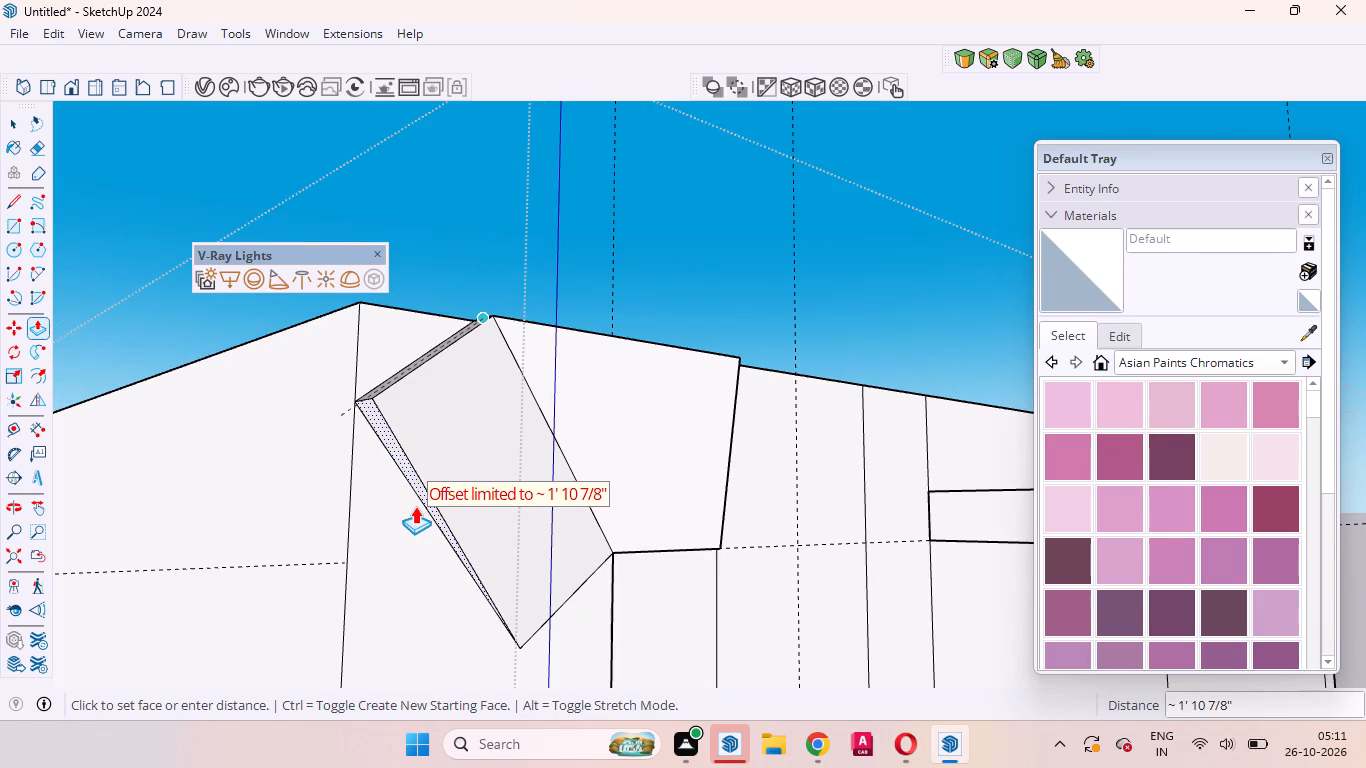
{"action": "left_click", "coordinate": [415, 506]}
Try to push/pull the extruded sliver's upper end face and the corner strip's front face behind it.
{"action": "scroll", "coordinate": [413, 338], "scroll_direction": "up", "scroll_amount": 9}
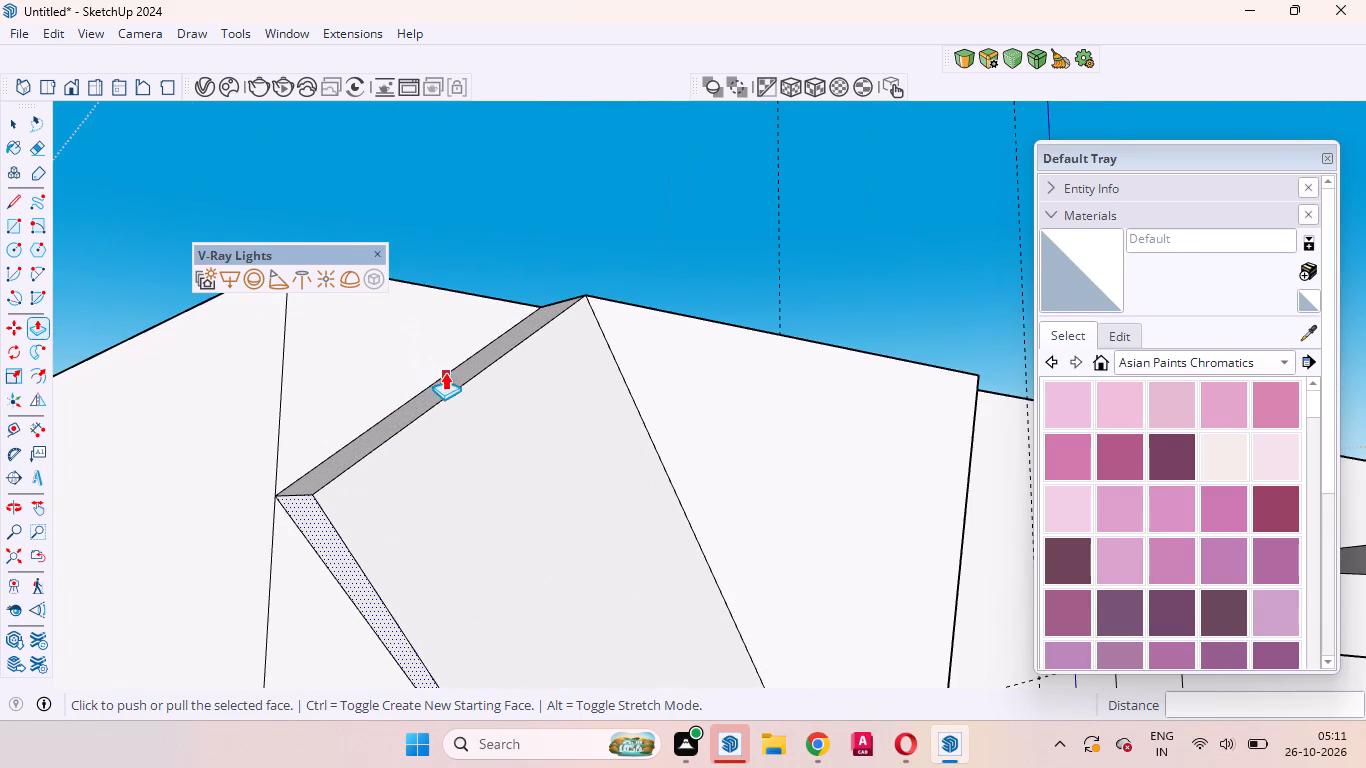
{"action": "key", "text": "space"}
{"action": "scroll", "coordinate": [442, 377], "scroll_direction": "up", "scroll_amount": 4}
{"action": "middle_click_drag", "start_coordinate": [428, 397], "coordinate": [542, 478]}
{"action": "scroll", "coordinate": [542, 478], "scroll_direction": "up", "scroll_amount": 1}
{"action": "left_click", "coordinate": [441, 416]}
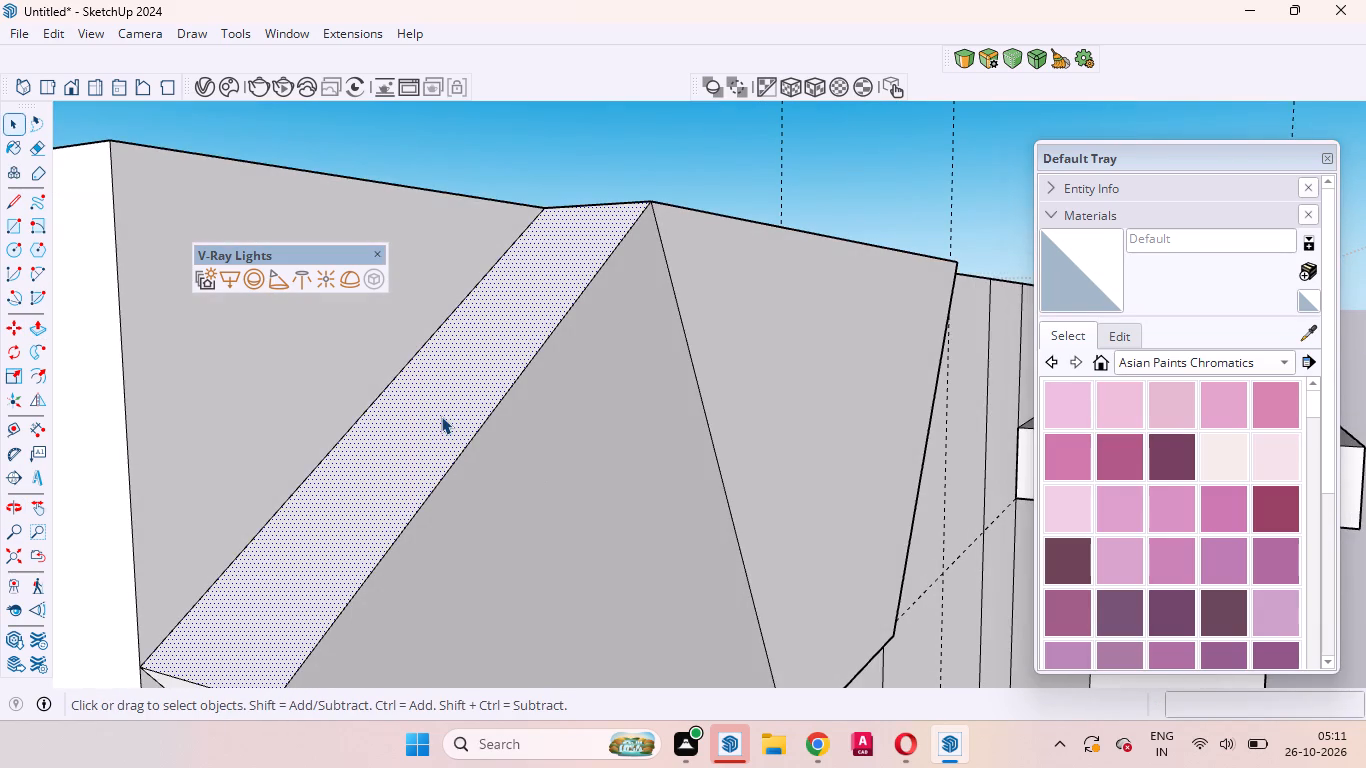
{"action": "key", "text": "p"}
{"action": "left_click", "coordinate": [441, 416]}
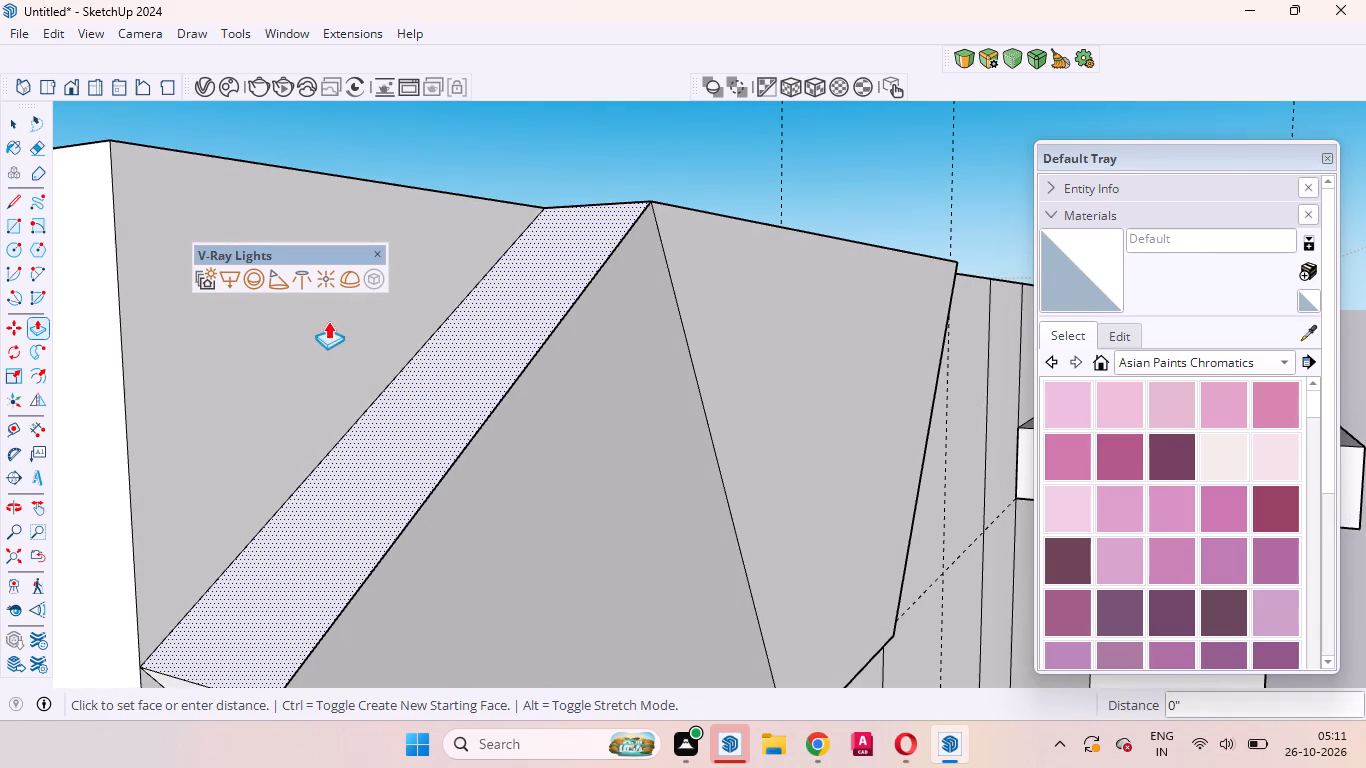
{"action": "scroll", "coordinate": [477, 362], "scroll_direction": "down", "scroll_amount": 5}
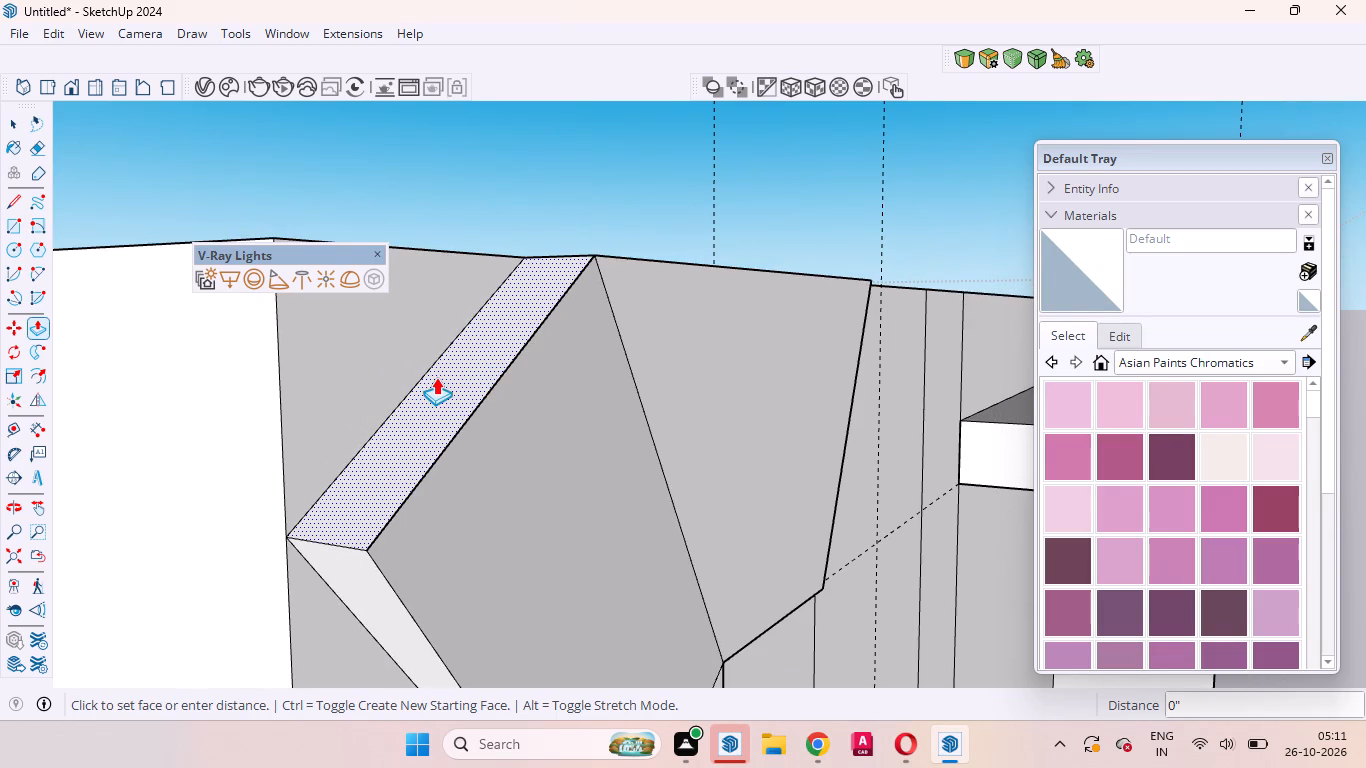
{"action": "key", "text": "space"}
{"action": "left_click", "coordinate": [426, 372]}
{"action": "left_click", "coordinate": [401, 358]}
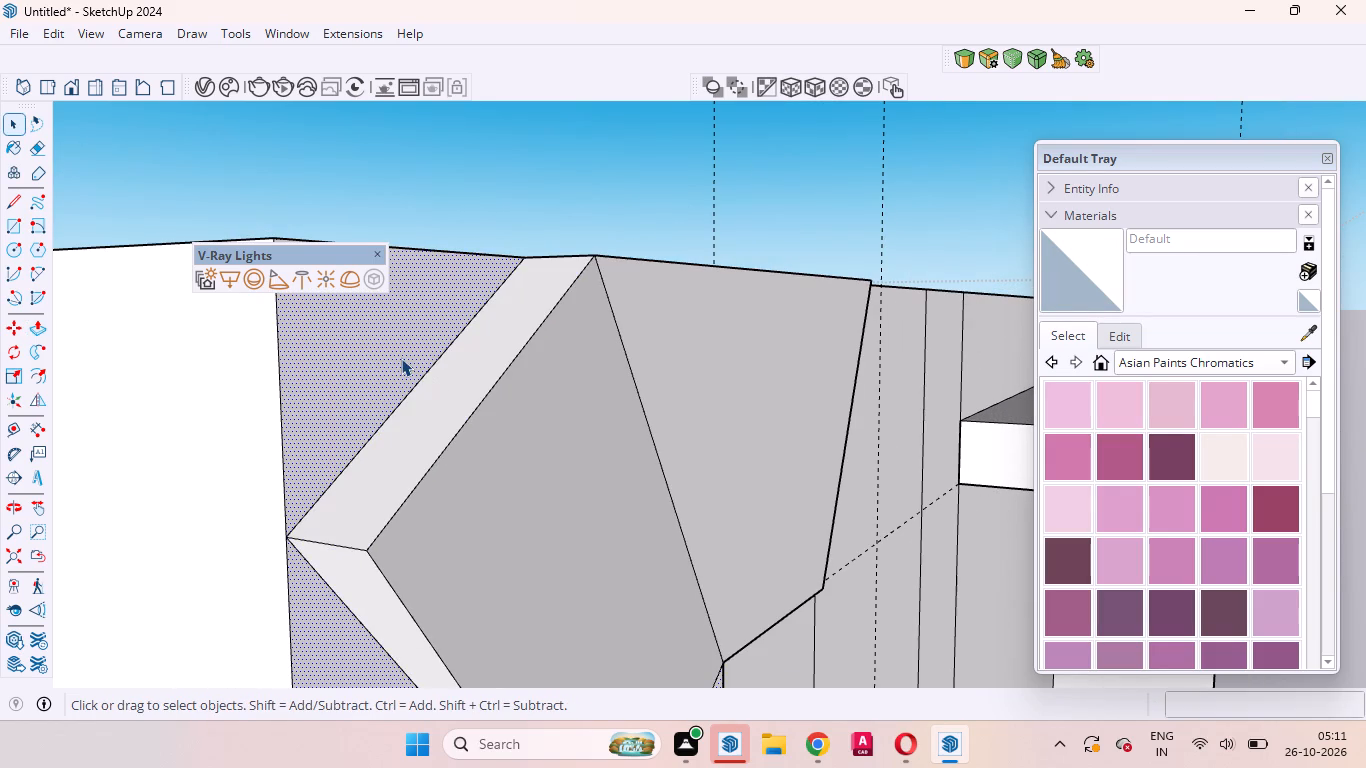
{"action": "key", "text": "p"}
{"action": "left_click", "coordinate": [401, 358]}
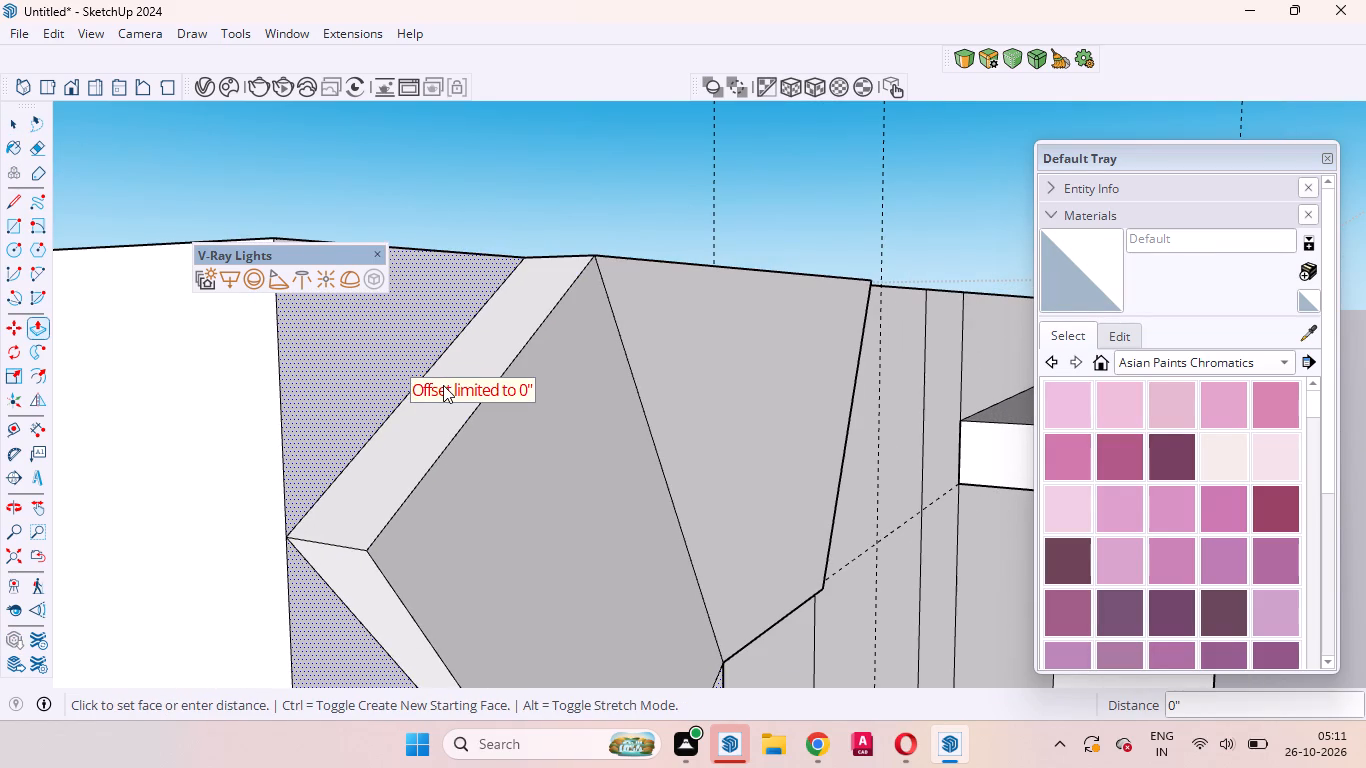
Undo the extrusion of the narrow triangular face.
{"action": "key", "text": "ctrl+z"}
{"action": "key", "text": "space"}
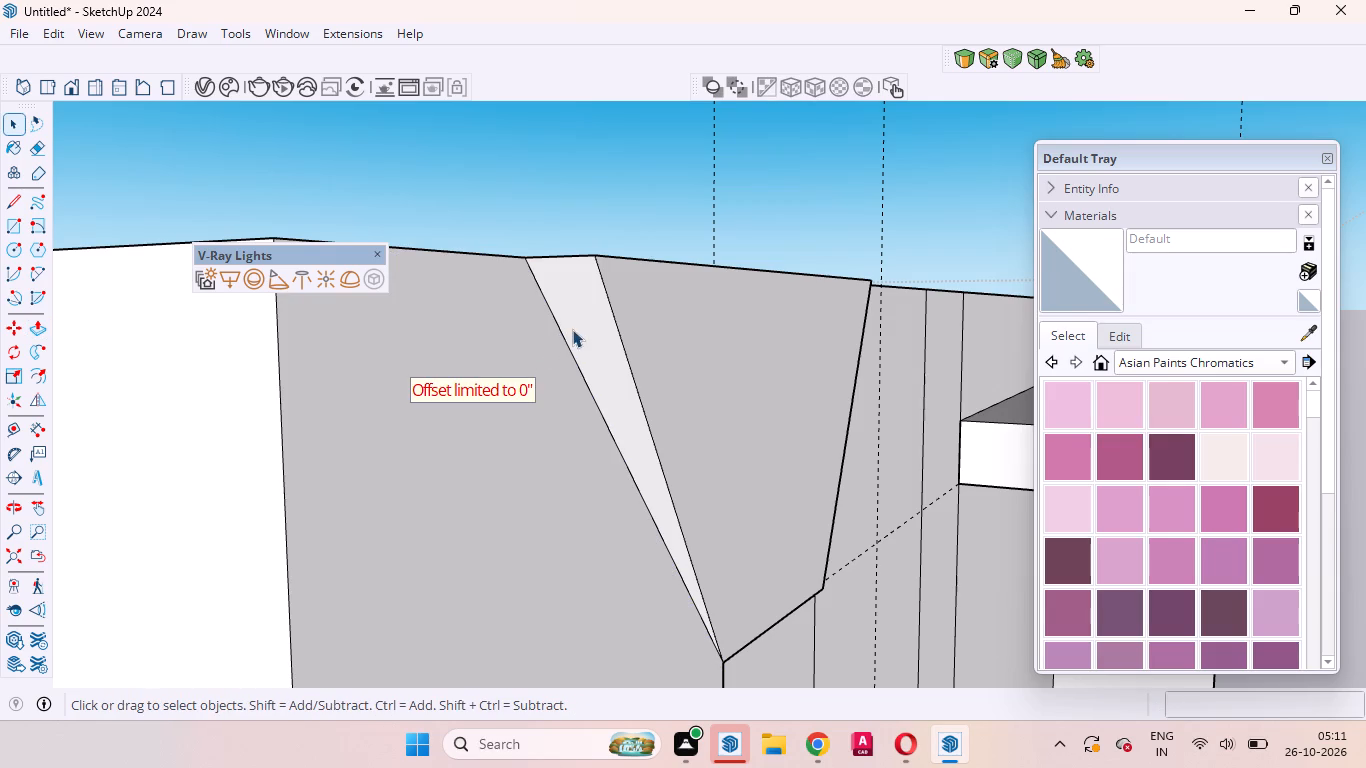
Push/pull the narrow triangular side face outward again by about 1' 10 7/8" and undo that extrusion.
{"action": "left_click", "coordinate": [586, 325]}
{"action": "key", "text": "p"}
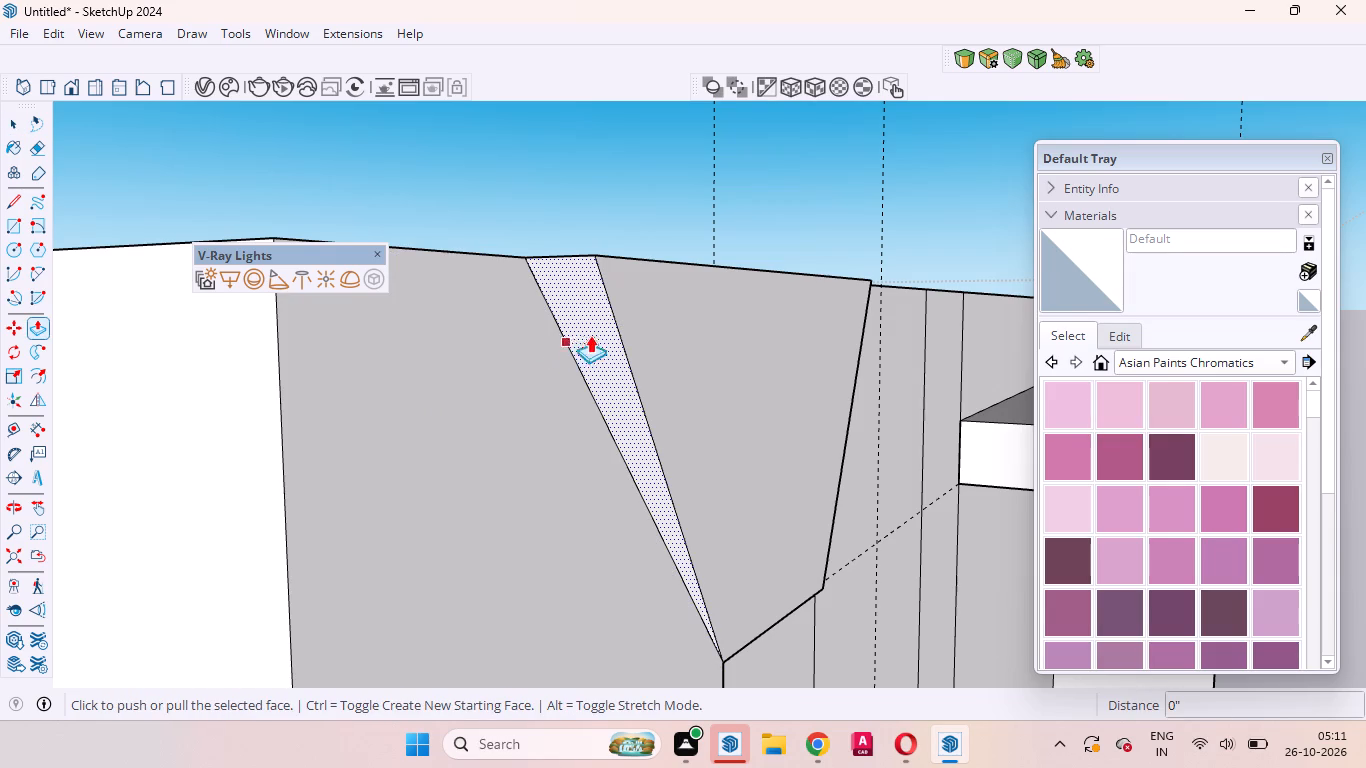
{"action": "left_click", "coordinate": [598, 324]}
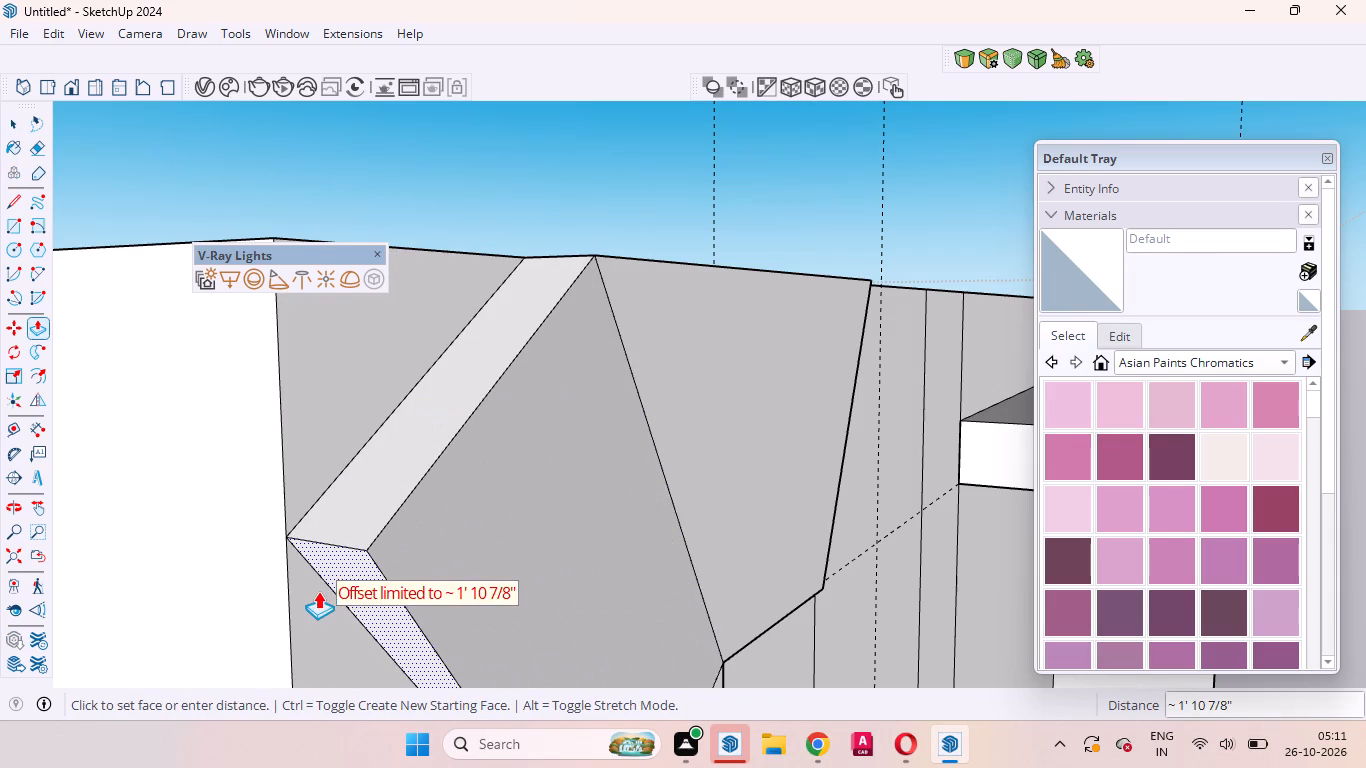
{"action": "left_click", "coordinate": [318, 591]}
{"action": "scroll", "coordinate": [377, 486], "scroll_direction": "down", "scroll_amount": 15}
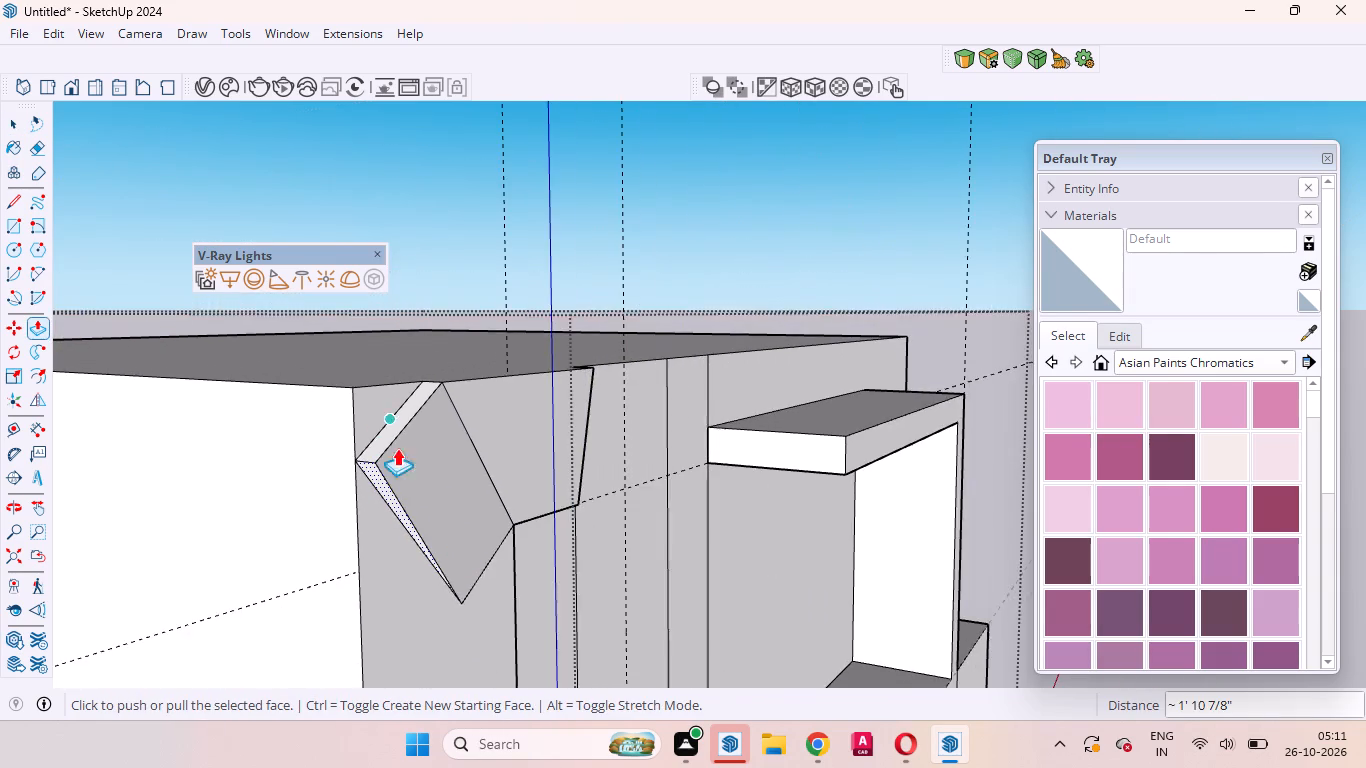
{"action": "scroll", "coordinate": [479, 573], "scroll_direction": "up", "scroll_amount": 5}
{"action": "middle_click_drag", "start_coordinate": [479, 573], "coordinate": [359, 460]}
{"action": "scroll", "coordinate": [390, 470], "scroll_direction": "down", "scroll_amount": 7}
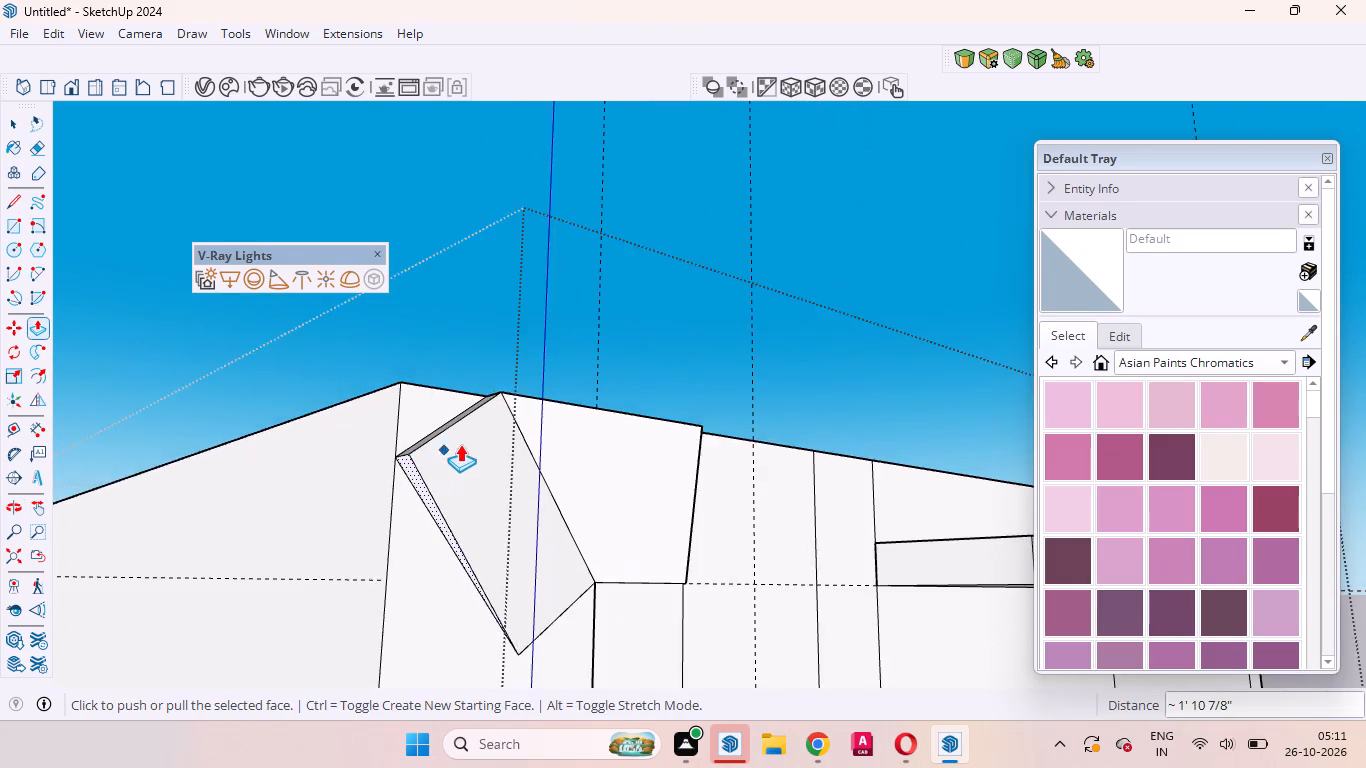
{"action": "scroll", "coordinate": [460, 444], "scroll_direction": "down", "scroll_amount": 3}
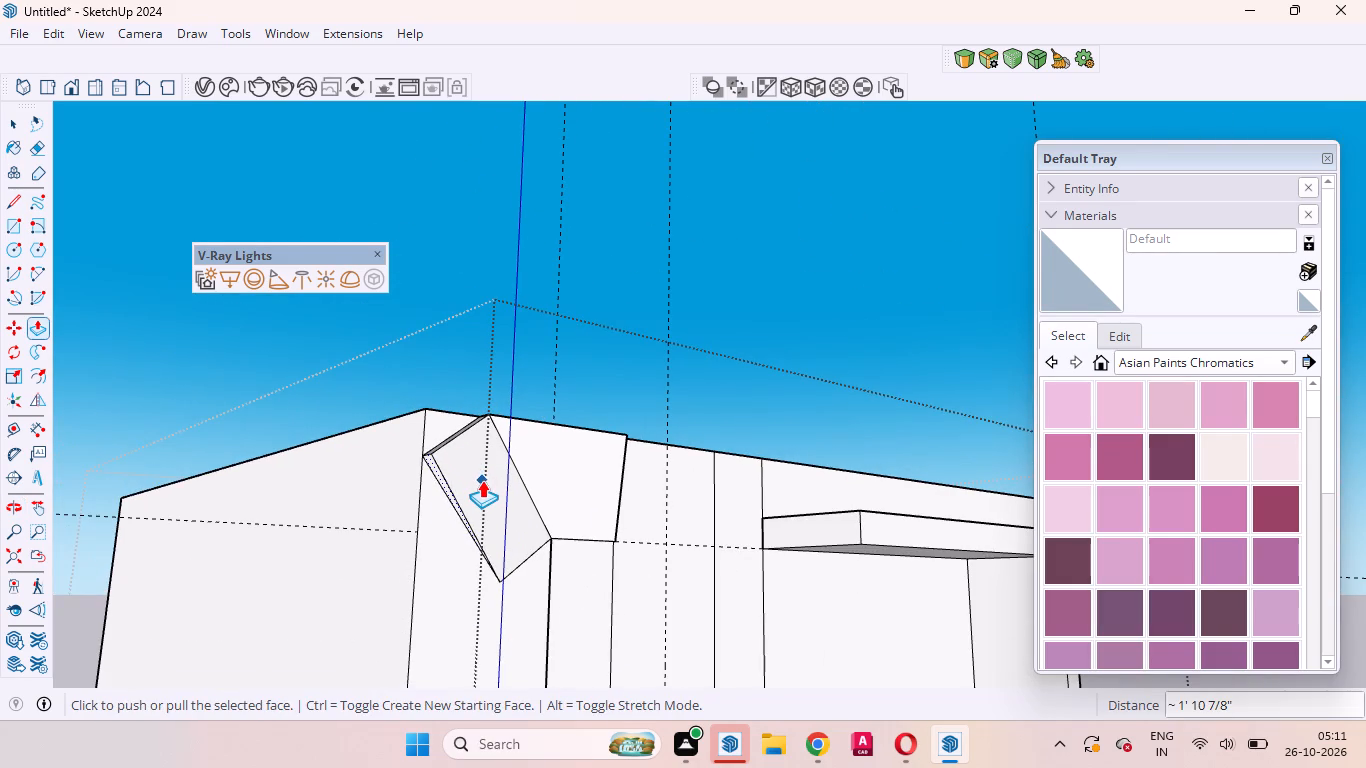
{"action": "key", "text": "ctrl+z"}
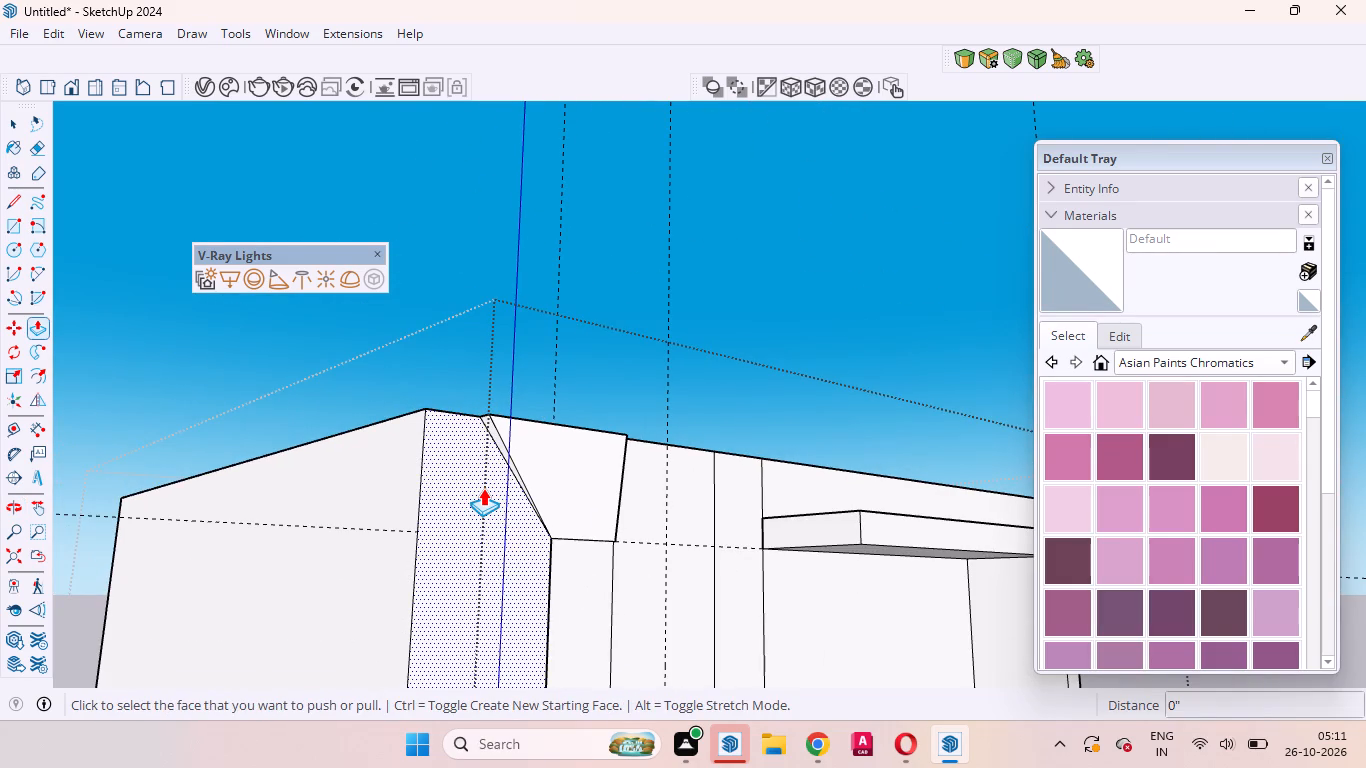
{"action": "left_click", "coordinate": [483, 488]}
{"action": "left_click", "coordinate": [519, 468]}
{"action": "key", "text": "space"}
Examine the corner strip and the tapered projection's sloping side from the front, at a distance and from above.
{"action": "scroll", "coordinate": [480, 514], "scroll_direction": "down", "scroll_amount": 5}
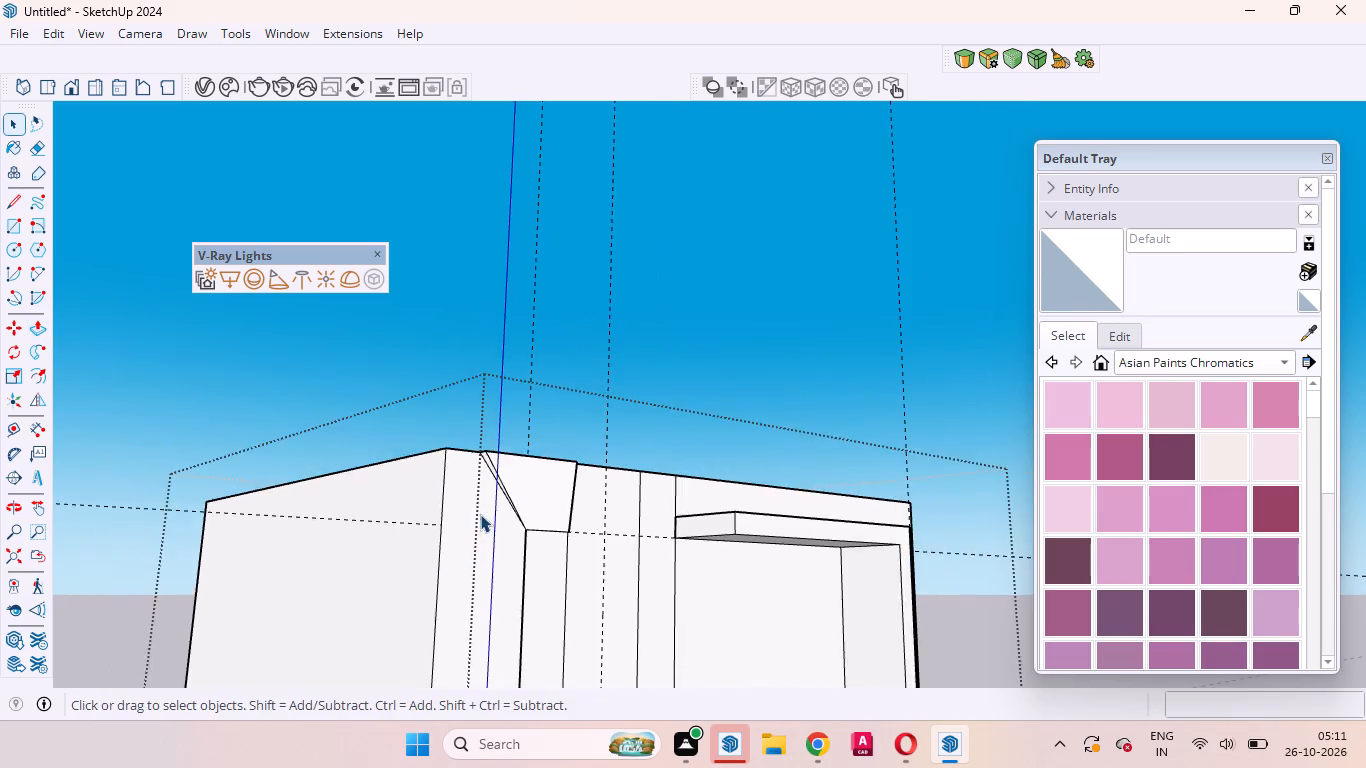
{"action": "middle_click_drag", "start_coordinate": [480, 514], "coordinate": [337, 586]}
{"action": "scroll", "coordinate": [459, 402], "scroll_direction": "down", "scroll_amount": 8}
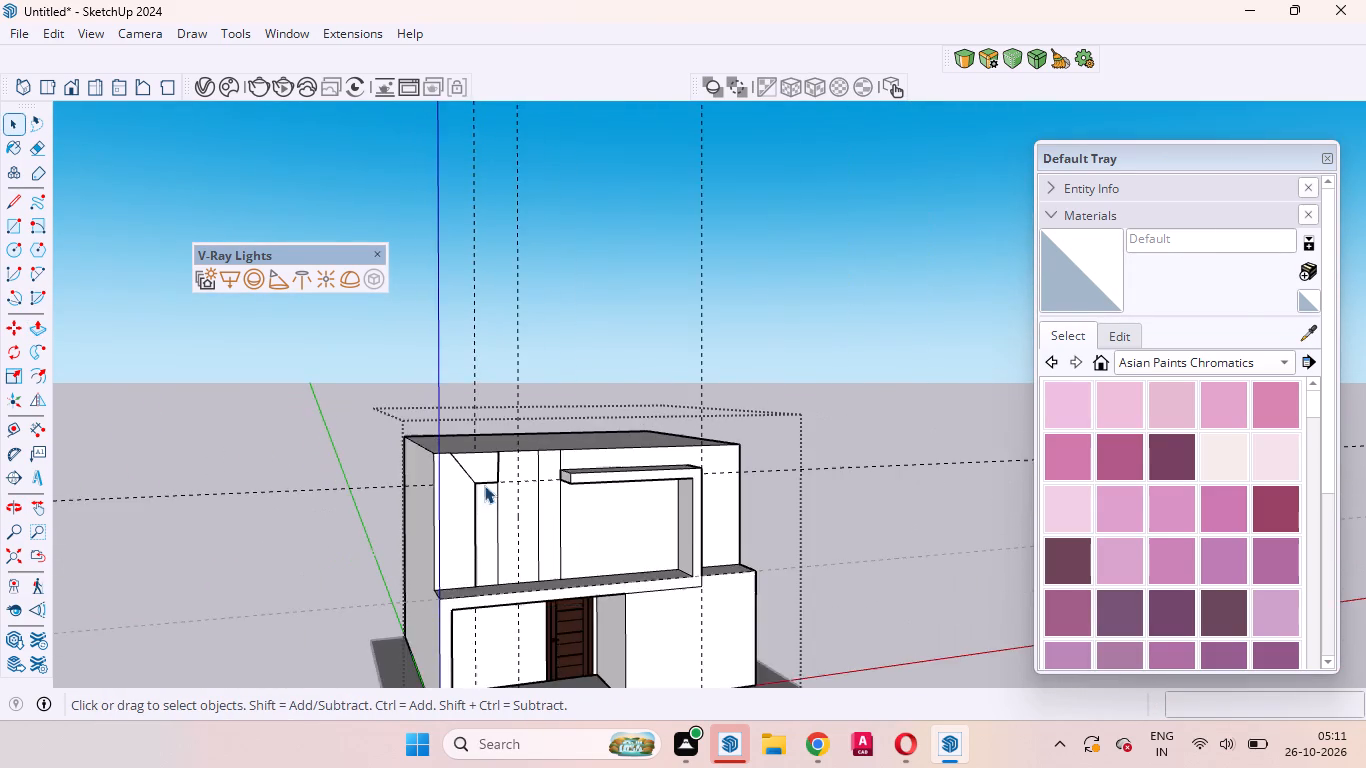
{"action": "scroll", "coordinate": [464, 534], "scroll_direction": "up", "scroll_amount": 10}
{"action": "scroll", "coordinate": [462, 435], "scroll_direction": "up", "scroll_amount": 9}
{"action": "middle_click_drag", "start_coordinate": [441, 429], "coordinate": [499, 495]}
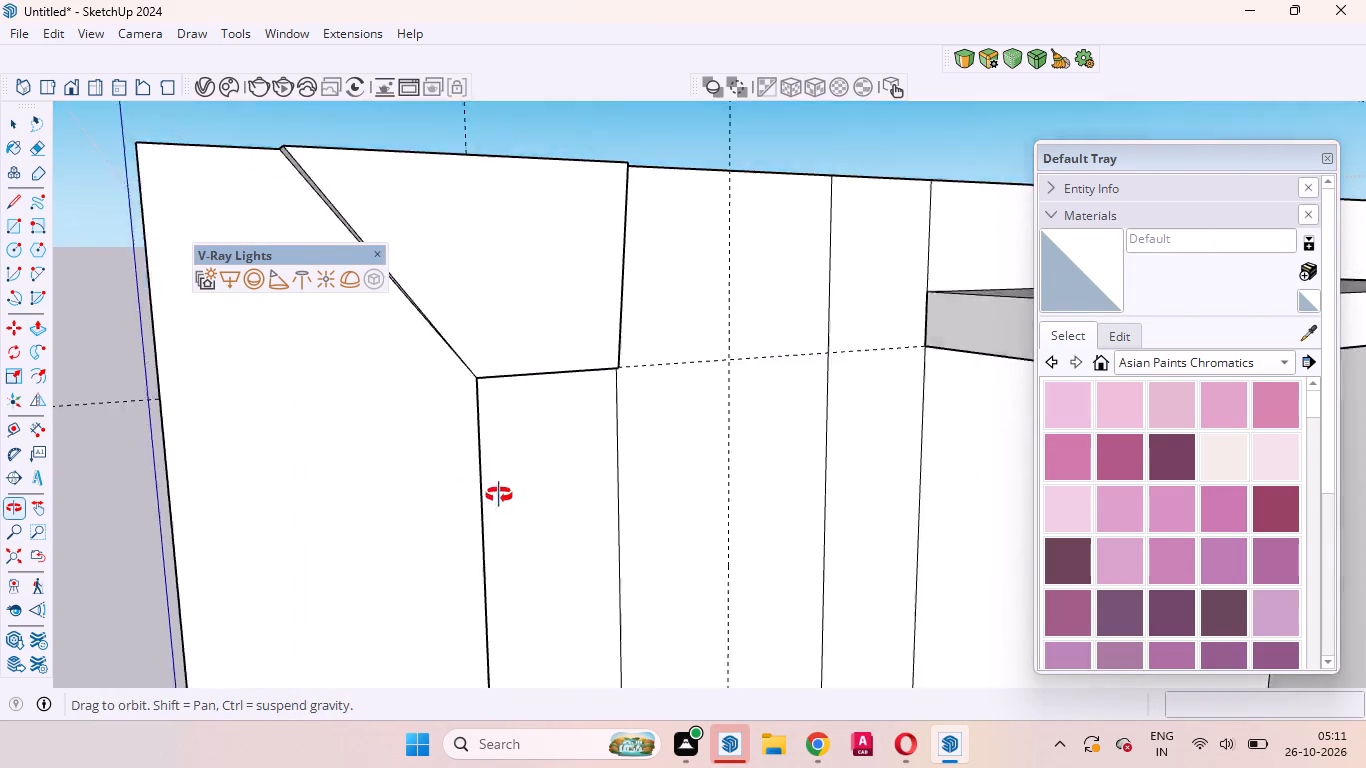
{"action": "middle_click_drag", "start_coordinate": [499, 495], "coordinate": [561, 526]}
{"action": "scroll", "coordinate": [578, 520], "scroll_direction": "up", "scroll_amount": 1}
{"action": "scroll", "coordinate": [659, 501], "scroll_direction": "down", "scroll_amount": 11}
{"action": "scroll", "coordinate": [574, 461], "scroll_direction": "up", "scroll_amount": 5}
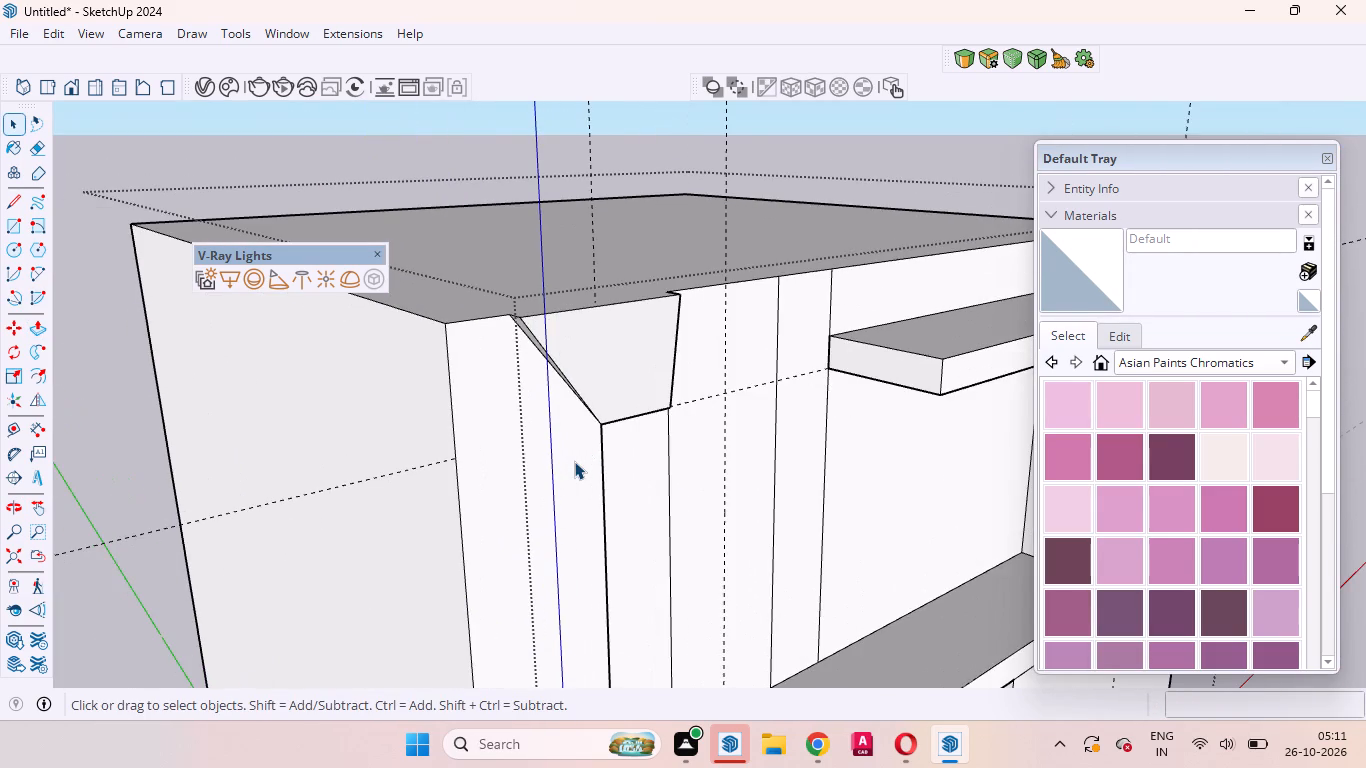
{"action": "scroll", "coordinate": [574, 461], "scroll_direction": "down", "scroll_amount": 4}
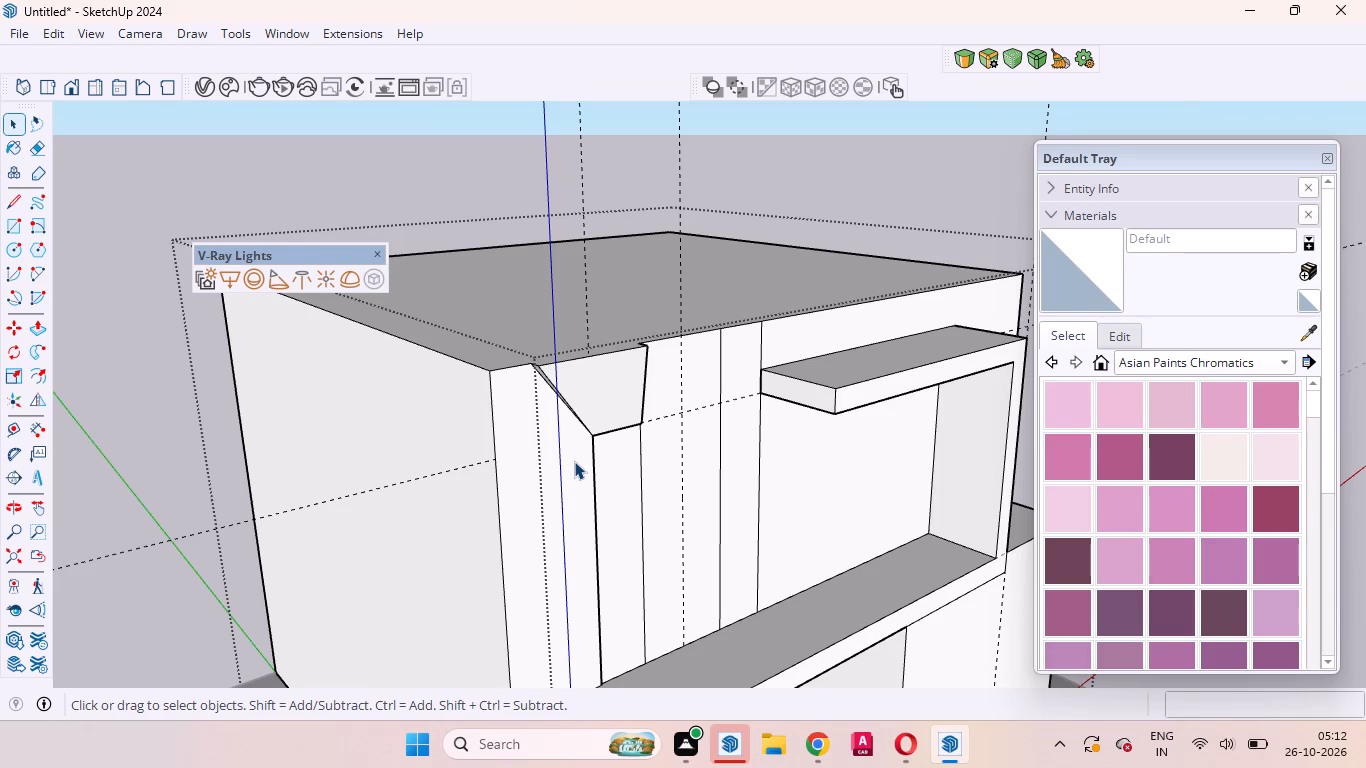
{"action": "scroll", "coordinate": [509, 348], "scroll_direction": "up", "scroll_amount": 11}
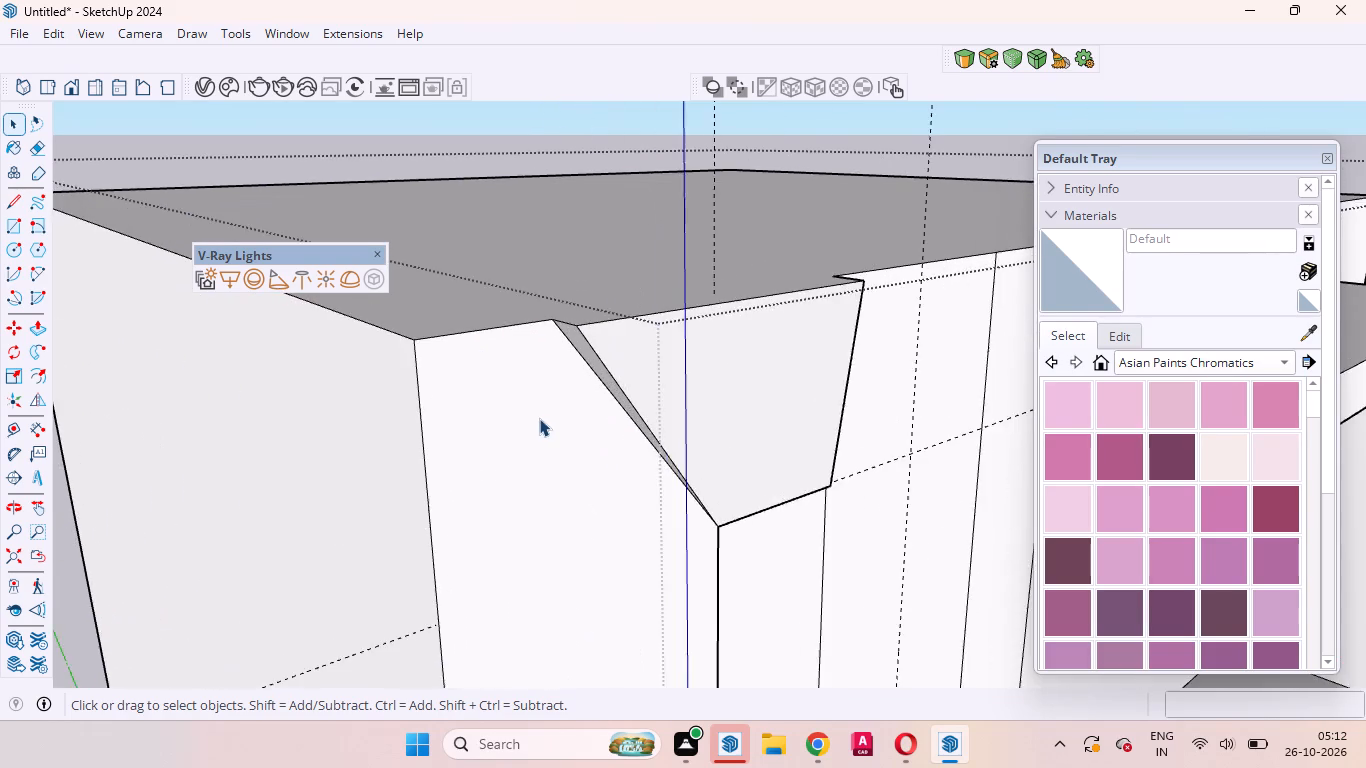
Move the short top edge of the narrow triangular sliver about 1' 6" along the roof edge to the corner strip's outer corner.
{"action": "middle_click_drag", "start_coordinate": [545, 424], "coordinate": [664, 587]}
{"action": "scroll", "coordinate": [664, 587], "scroll_direction": "up", "scroll_amount": 1}
{"action": "scroll", "coordinate": [687, 485], "scroll_direction": "down", "scroll_amount": 10}
{"action": "scroll", "coordinate": [634, 421], "scroll_direction": "up", "scroll_amount": 6}
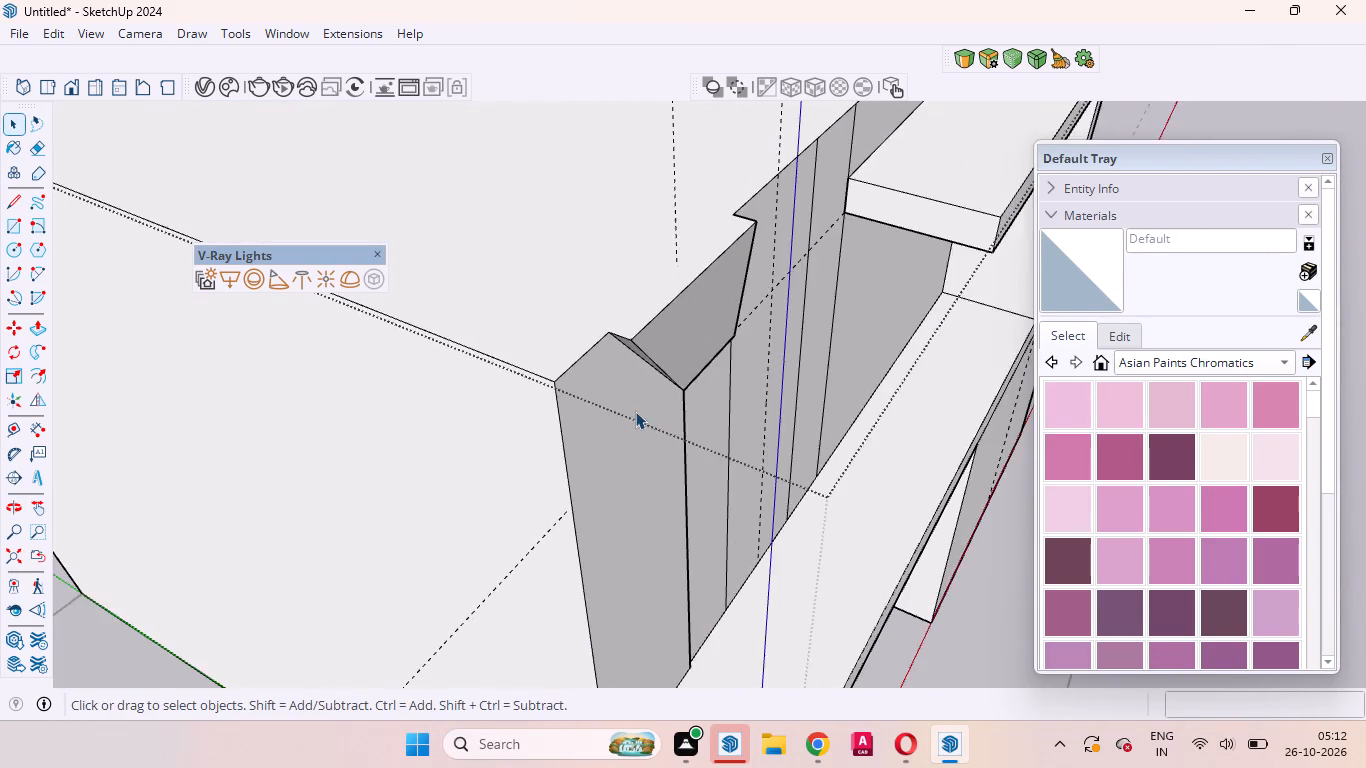
{"action": "scroll", "coordinate": [635, 411], "scroll_direction": "up", "scroll_amount": 9}
{"action": "left_click", "coordinate": [616, 276]}
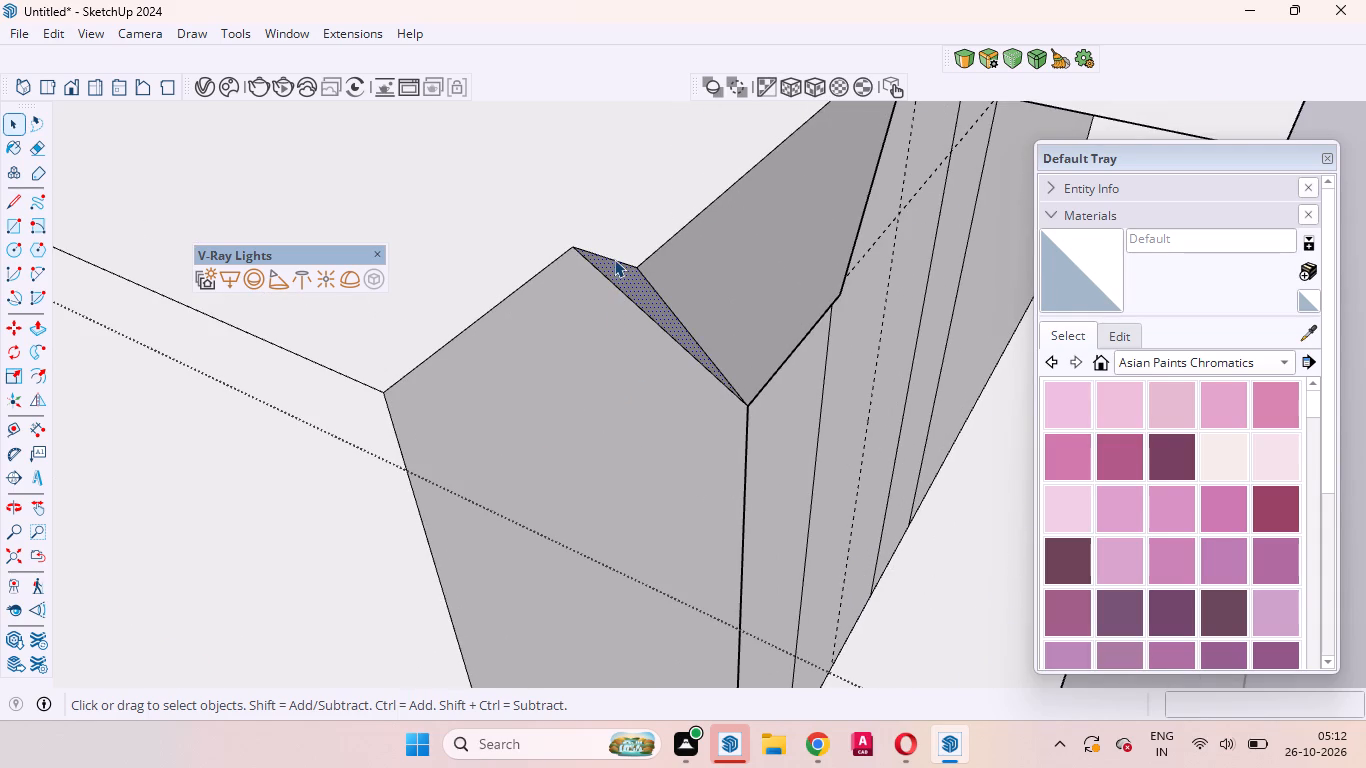
{"action": "left_click", "coordinate": [614, 259]}
{"action": "key", "text": "n"}
{"action": "key", "text": "m"}
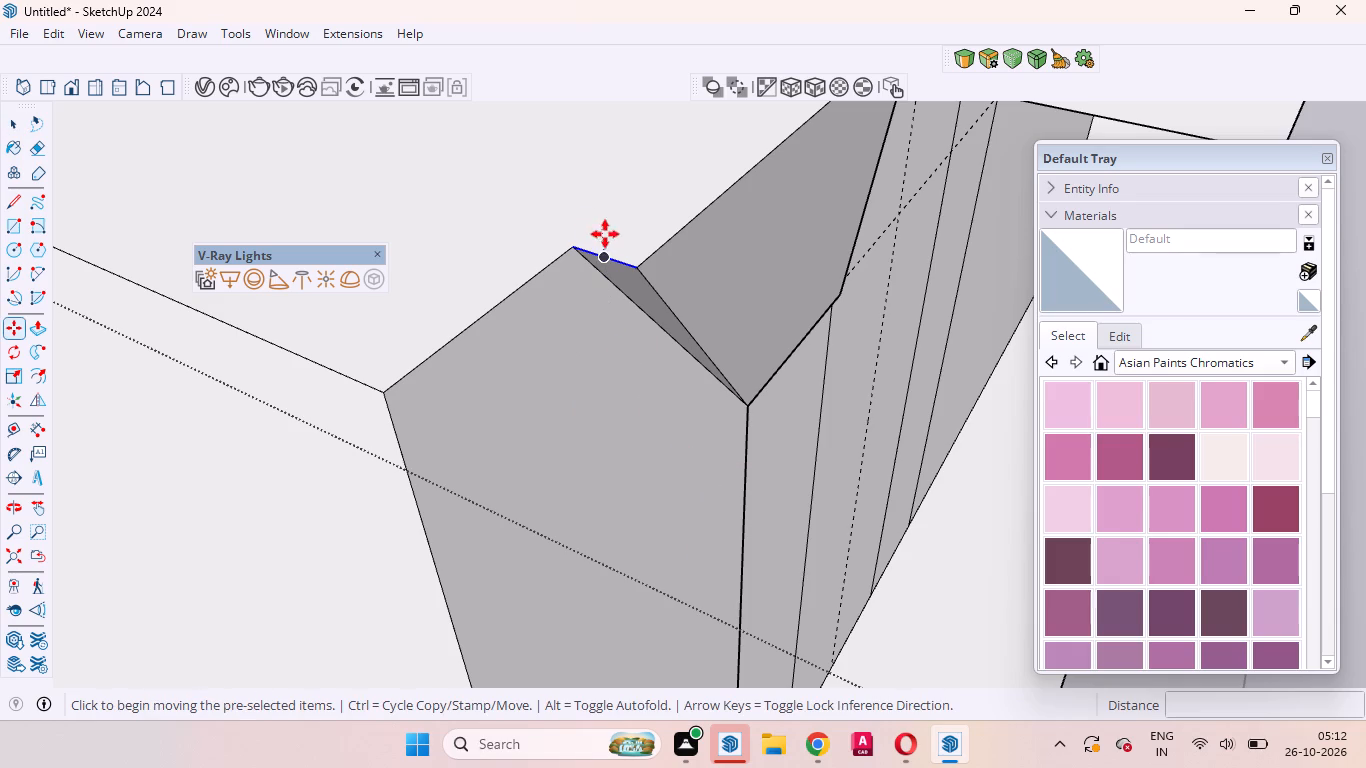
{"action": "left_click", "coordinate": [604, 263]}
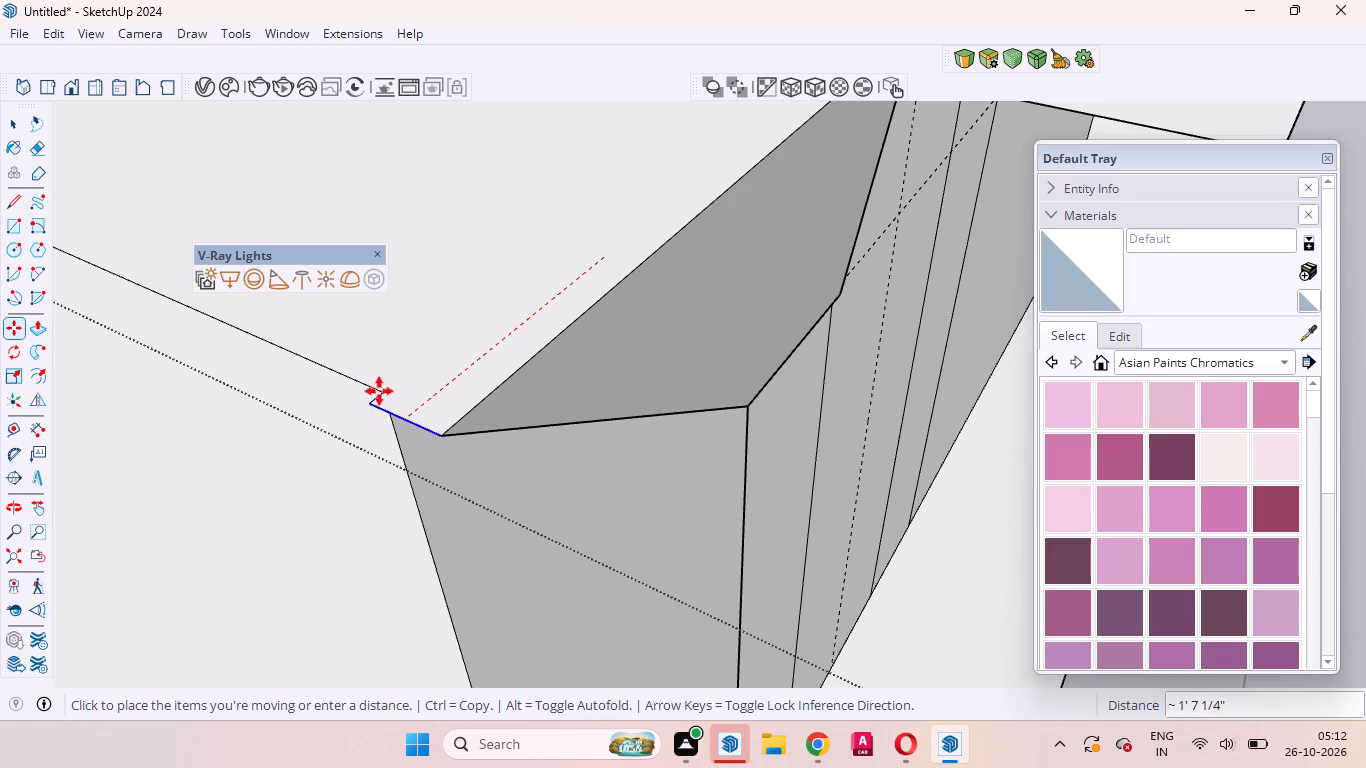
{"action": "scroll", "coordinate": [491, 300], "scroll_direction": "down", "scroll_amount": 9}
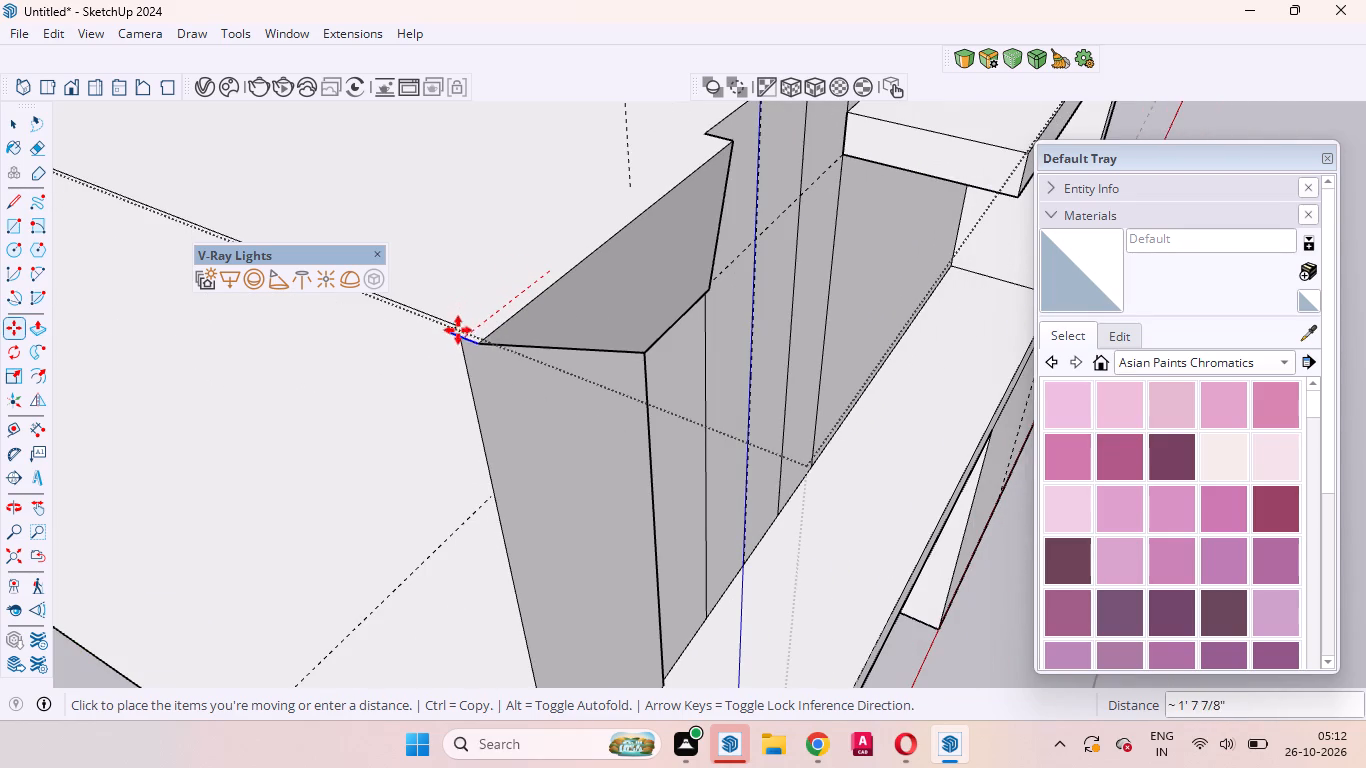
{"action": "left_click", "coordinate": [463, 331]}
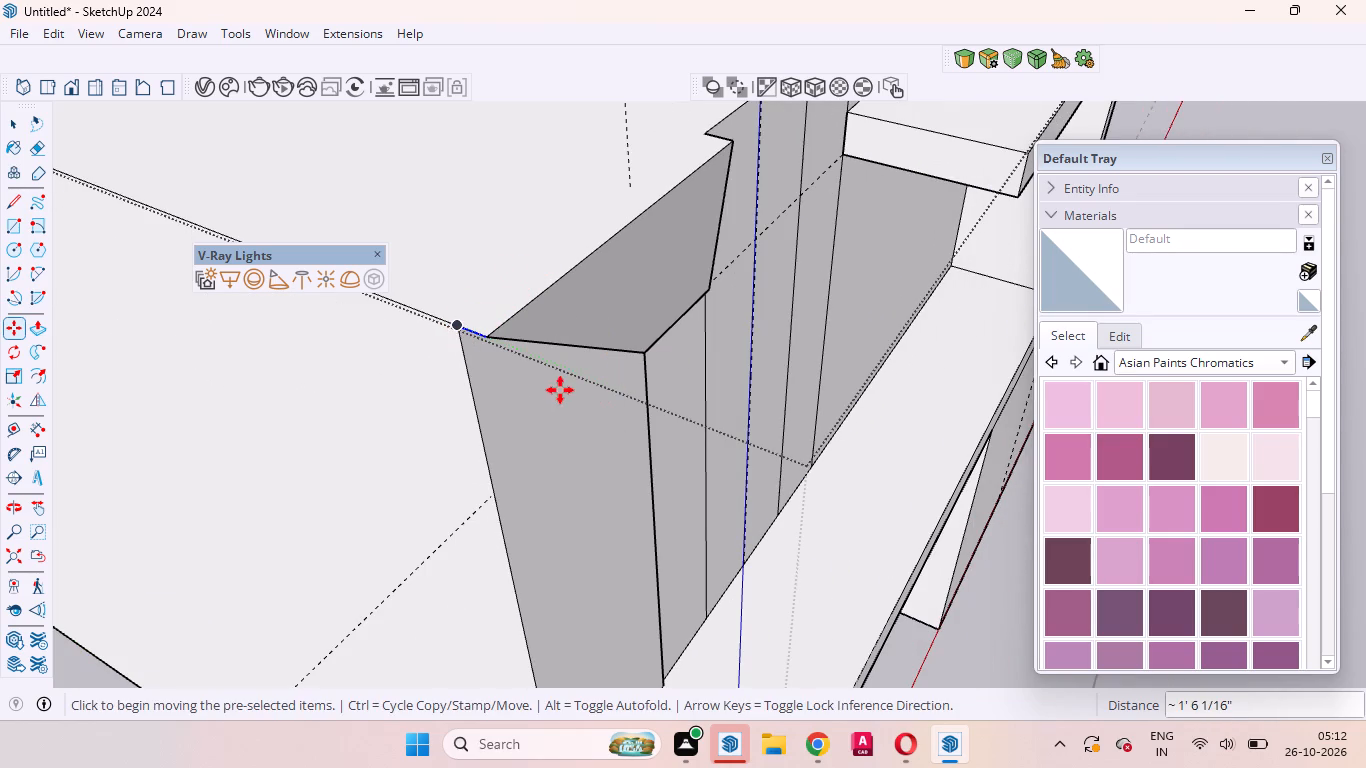
{"action": "key", "text": "space"}
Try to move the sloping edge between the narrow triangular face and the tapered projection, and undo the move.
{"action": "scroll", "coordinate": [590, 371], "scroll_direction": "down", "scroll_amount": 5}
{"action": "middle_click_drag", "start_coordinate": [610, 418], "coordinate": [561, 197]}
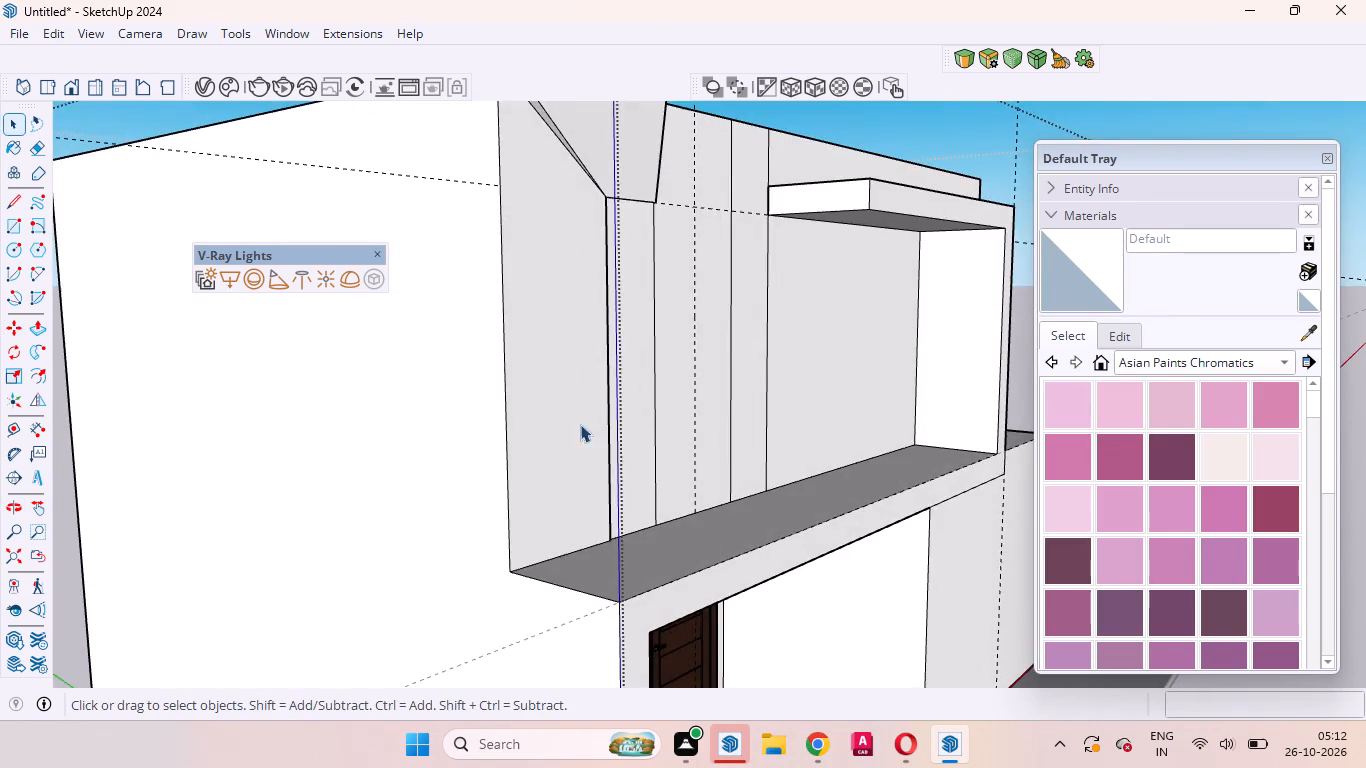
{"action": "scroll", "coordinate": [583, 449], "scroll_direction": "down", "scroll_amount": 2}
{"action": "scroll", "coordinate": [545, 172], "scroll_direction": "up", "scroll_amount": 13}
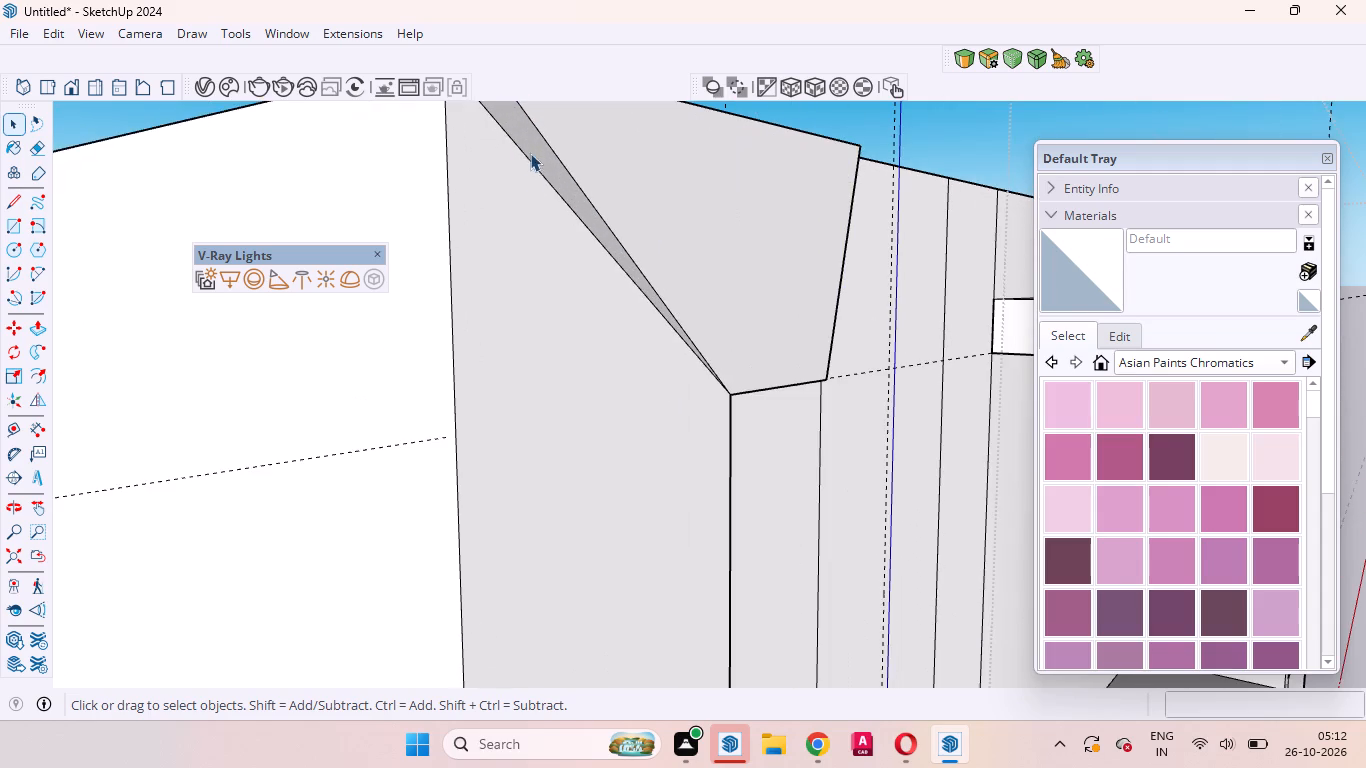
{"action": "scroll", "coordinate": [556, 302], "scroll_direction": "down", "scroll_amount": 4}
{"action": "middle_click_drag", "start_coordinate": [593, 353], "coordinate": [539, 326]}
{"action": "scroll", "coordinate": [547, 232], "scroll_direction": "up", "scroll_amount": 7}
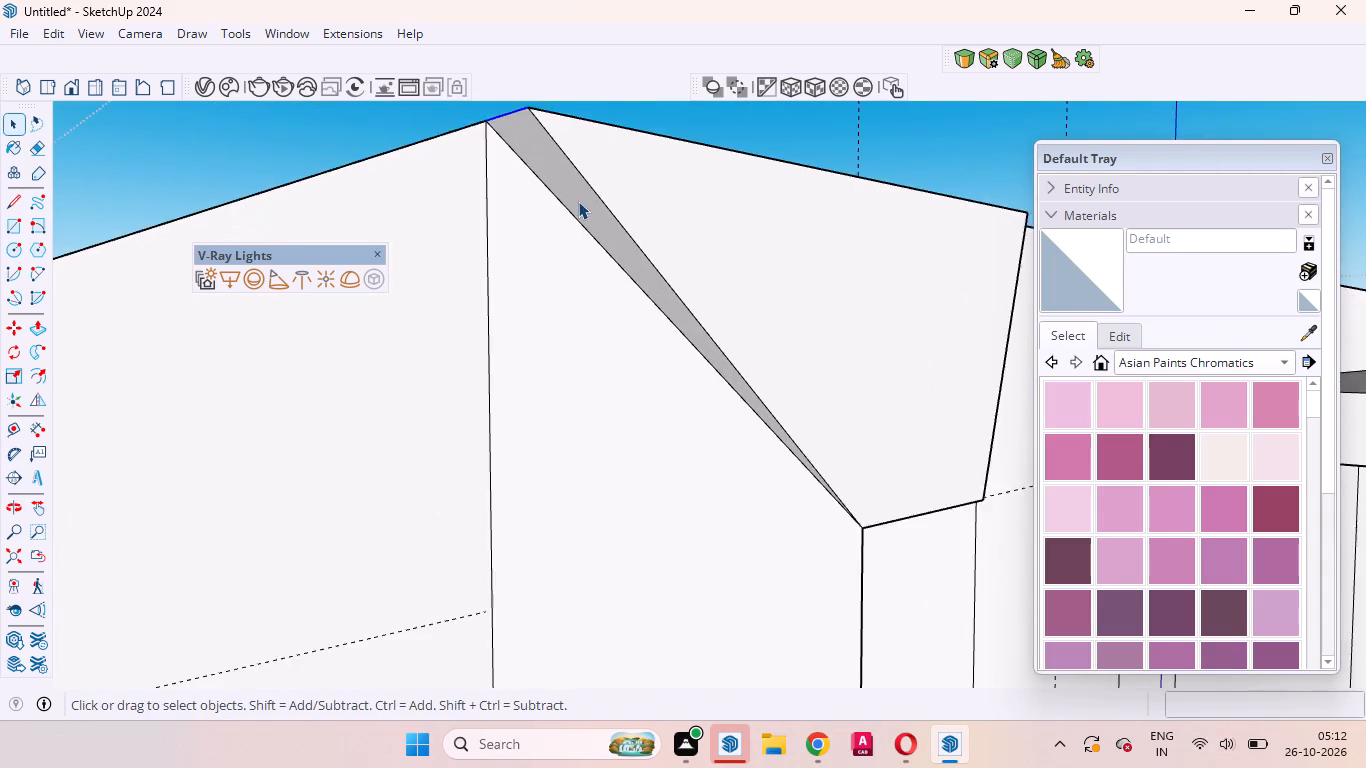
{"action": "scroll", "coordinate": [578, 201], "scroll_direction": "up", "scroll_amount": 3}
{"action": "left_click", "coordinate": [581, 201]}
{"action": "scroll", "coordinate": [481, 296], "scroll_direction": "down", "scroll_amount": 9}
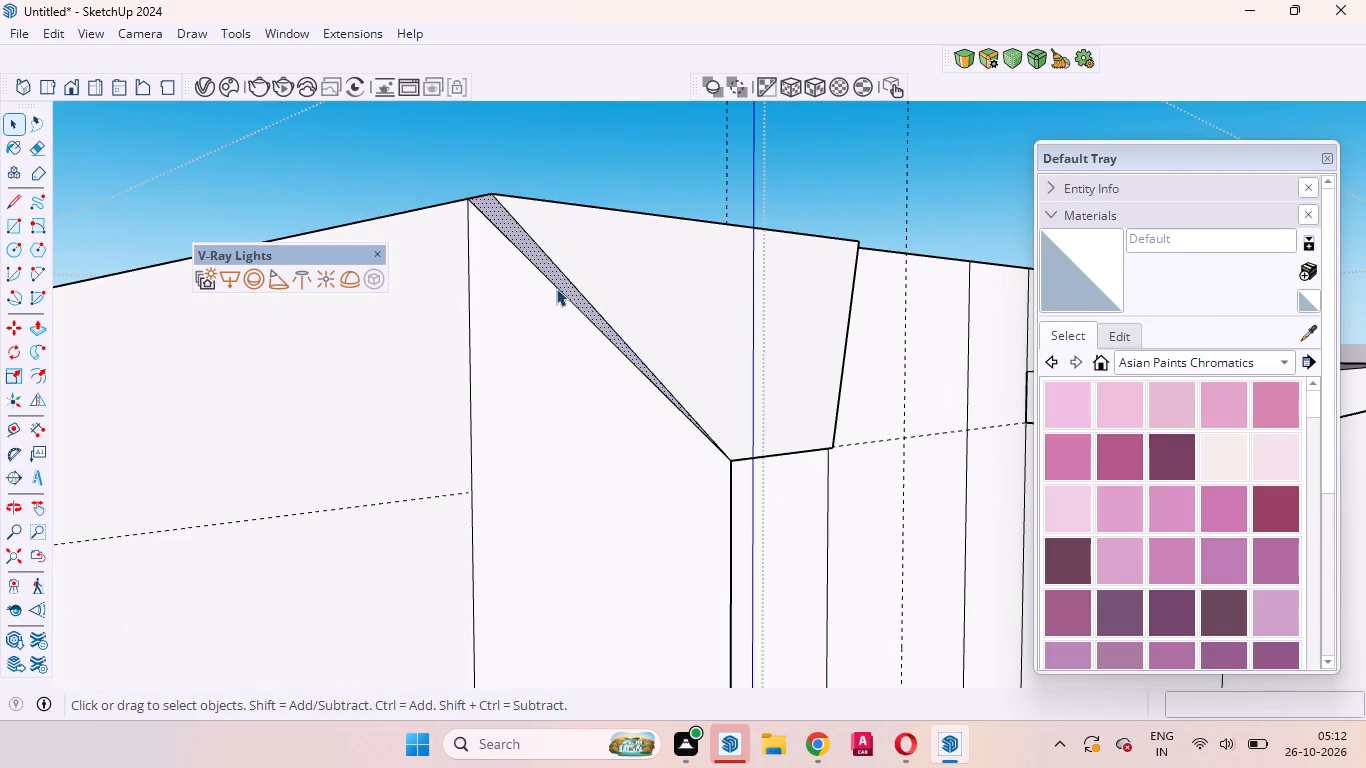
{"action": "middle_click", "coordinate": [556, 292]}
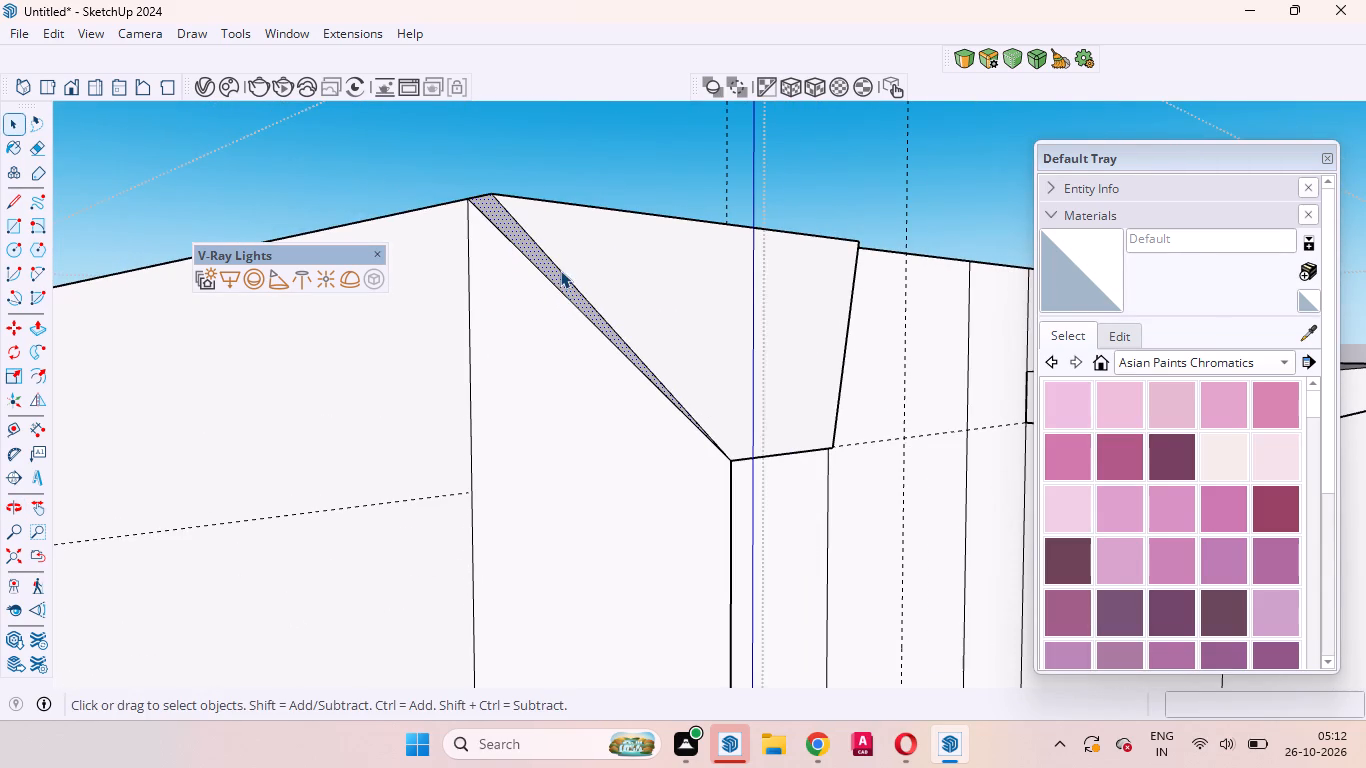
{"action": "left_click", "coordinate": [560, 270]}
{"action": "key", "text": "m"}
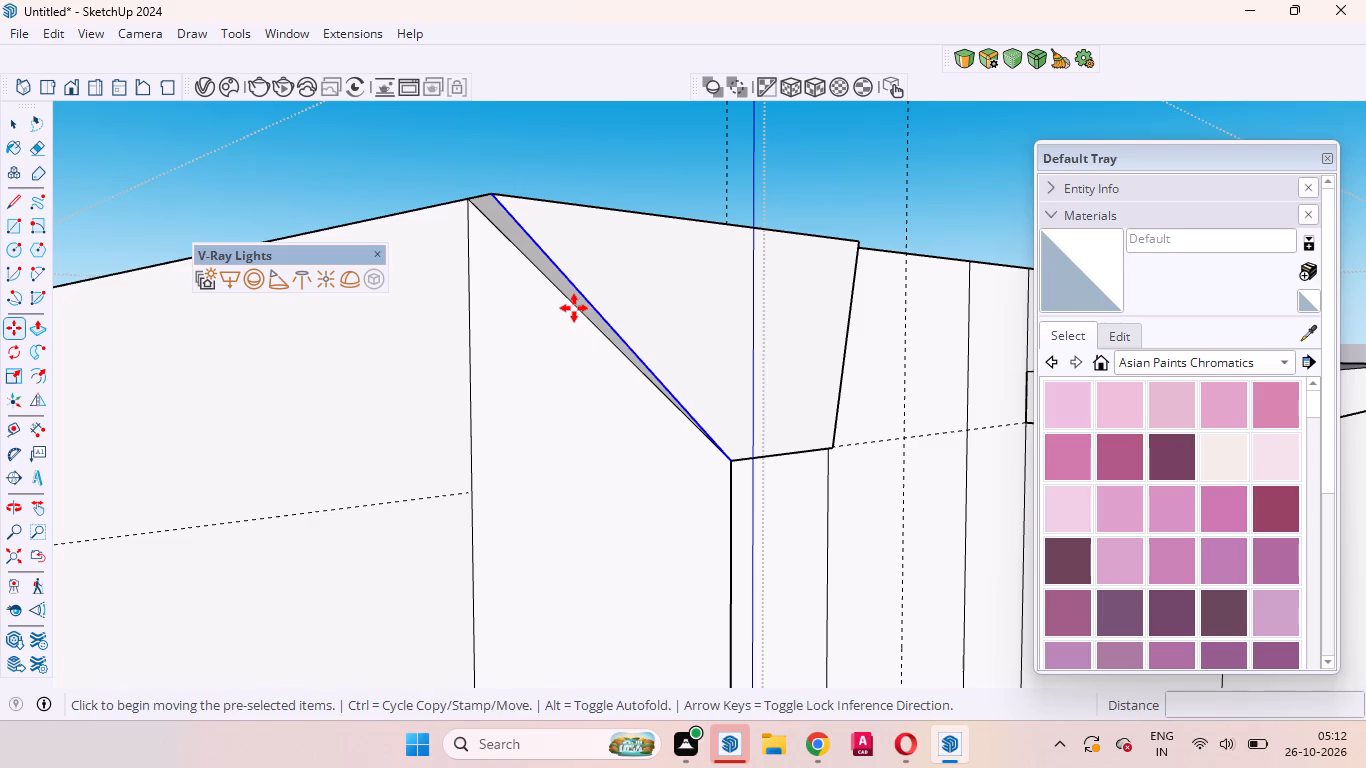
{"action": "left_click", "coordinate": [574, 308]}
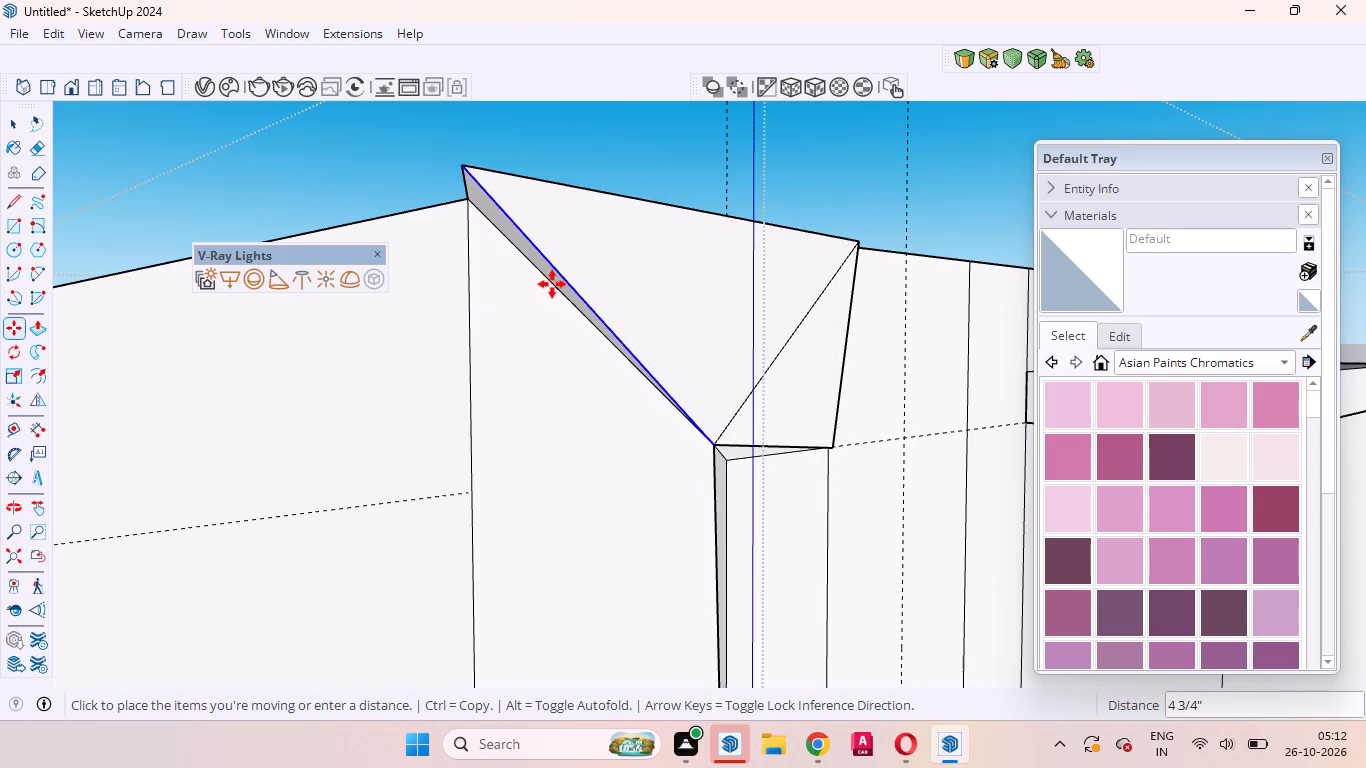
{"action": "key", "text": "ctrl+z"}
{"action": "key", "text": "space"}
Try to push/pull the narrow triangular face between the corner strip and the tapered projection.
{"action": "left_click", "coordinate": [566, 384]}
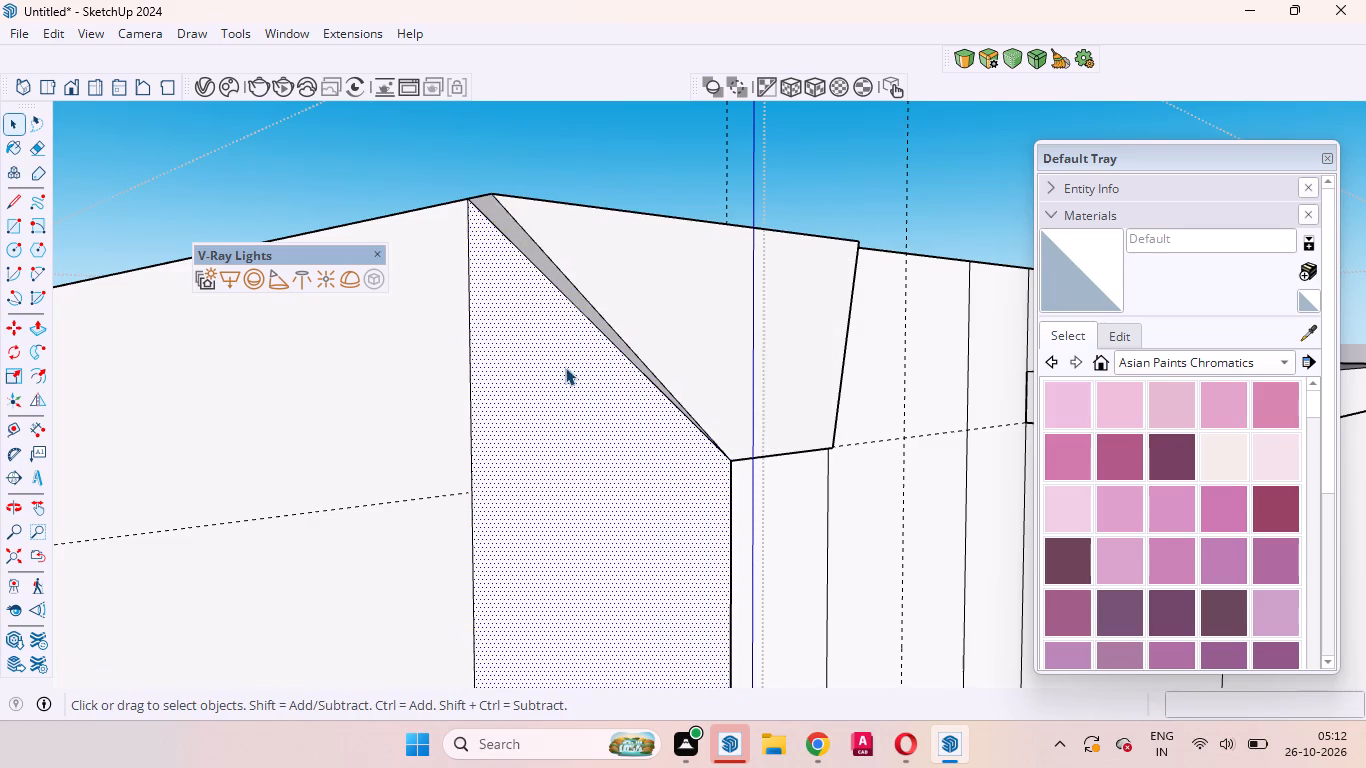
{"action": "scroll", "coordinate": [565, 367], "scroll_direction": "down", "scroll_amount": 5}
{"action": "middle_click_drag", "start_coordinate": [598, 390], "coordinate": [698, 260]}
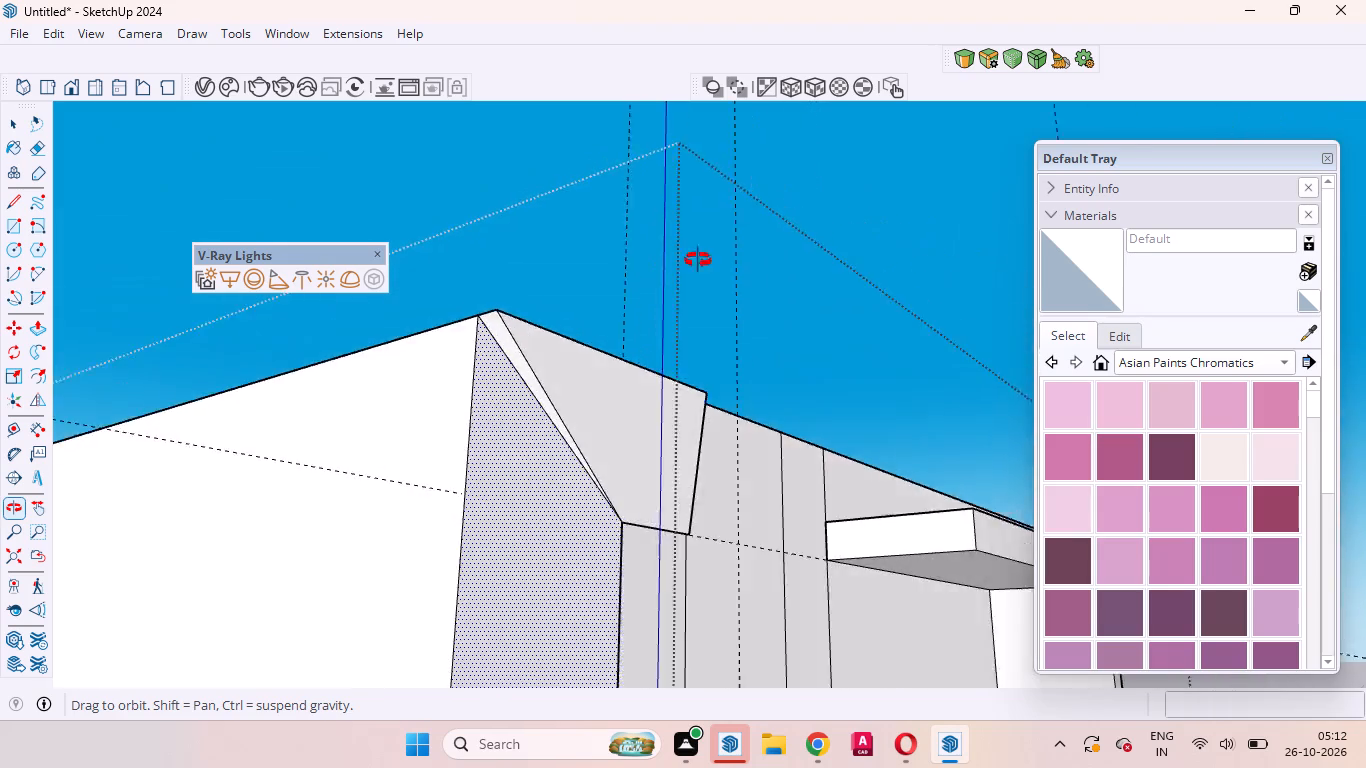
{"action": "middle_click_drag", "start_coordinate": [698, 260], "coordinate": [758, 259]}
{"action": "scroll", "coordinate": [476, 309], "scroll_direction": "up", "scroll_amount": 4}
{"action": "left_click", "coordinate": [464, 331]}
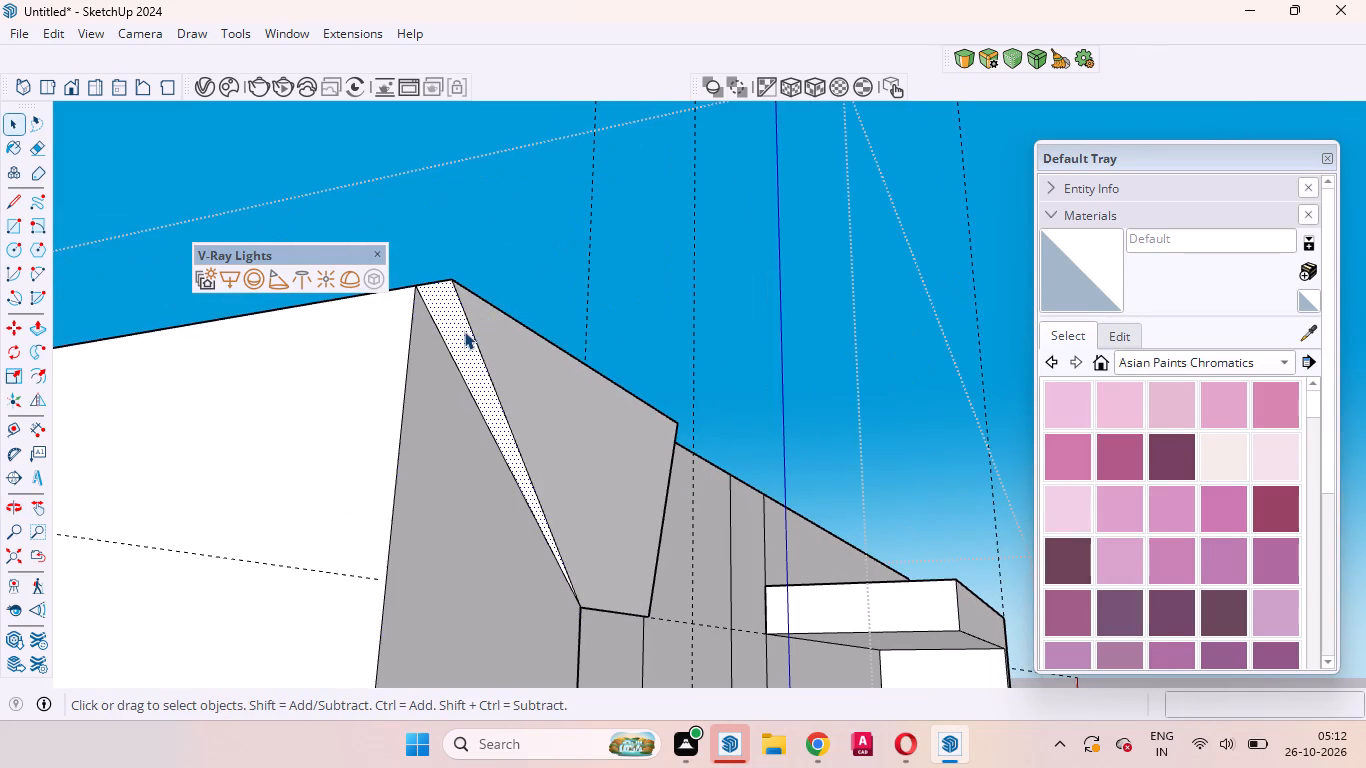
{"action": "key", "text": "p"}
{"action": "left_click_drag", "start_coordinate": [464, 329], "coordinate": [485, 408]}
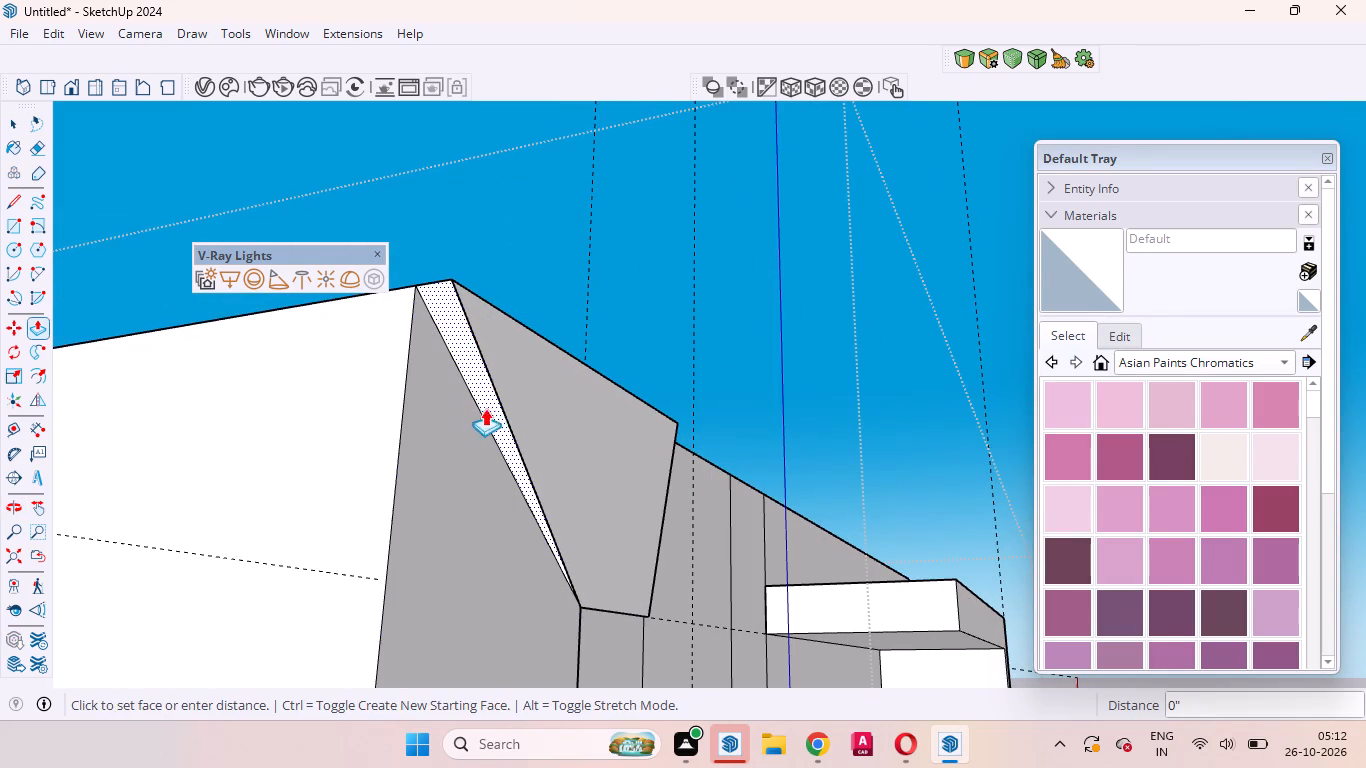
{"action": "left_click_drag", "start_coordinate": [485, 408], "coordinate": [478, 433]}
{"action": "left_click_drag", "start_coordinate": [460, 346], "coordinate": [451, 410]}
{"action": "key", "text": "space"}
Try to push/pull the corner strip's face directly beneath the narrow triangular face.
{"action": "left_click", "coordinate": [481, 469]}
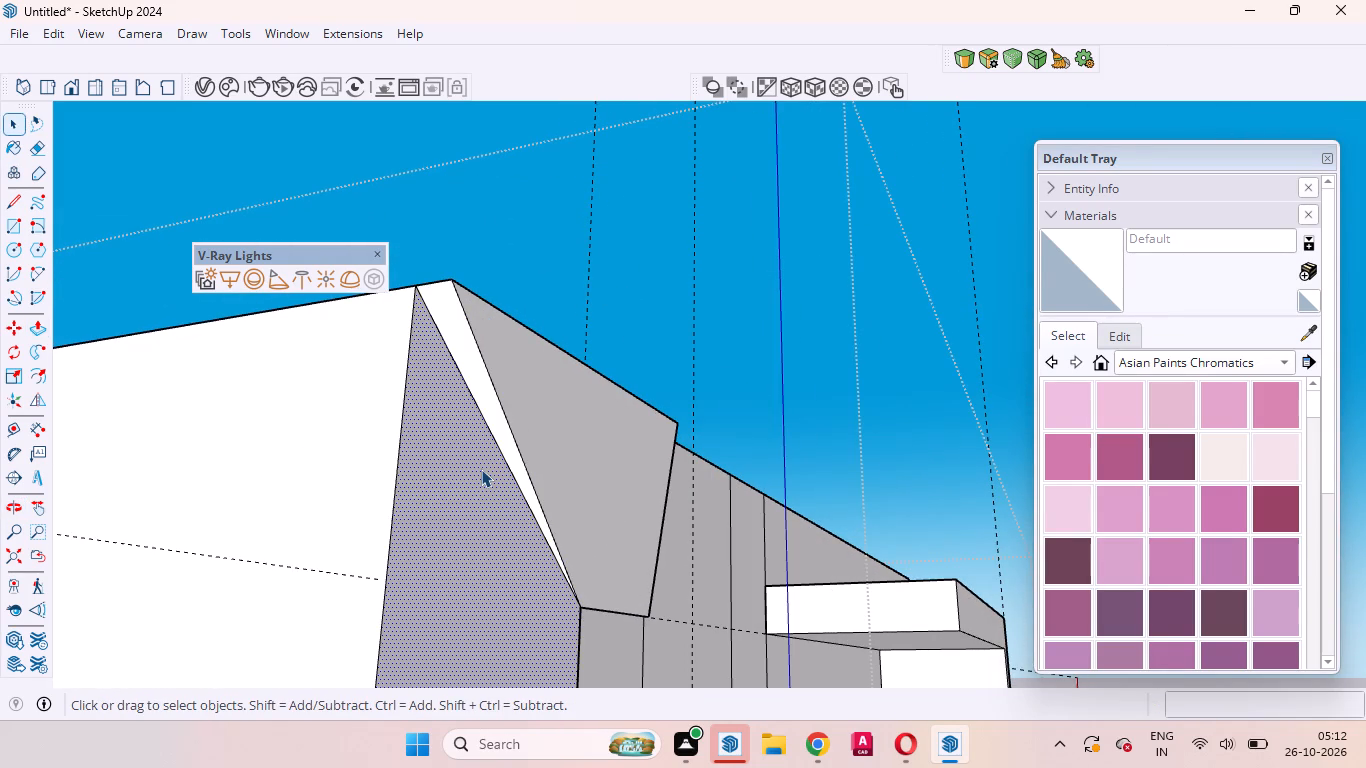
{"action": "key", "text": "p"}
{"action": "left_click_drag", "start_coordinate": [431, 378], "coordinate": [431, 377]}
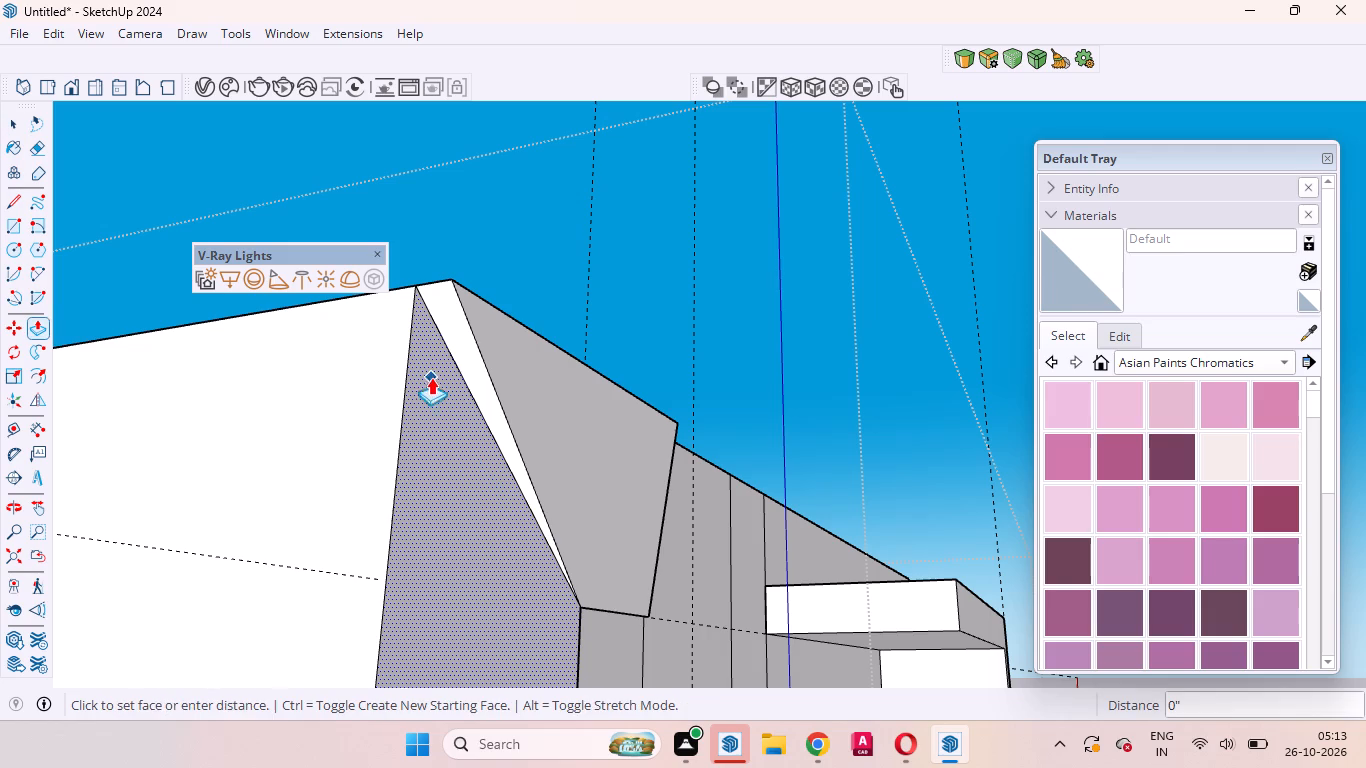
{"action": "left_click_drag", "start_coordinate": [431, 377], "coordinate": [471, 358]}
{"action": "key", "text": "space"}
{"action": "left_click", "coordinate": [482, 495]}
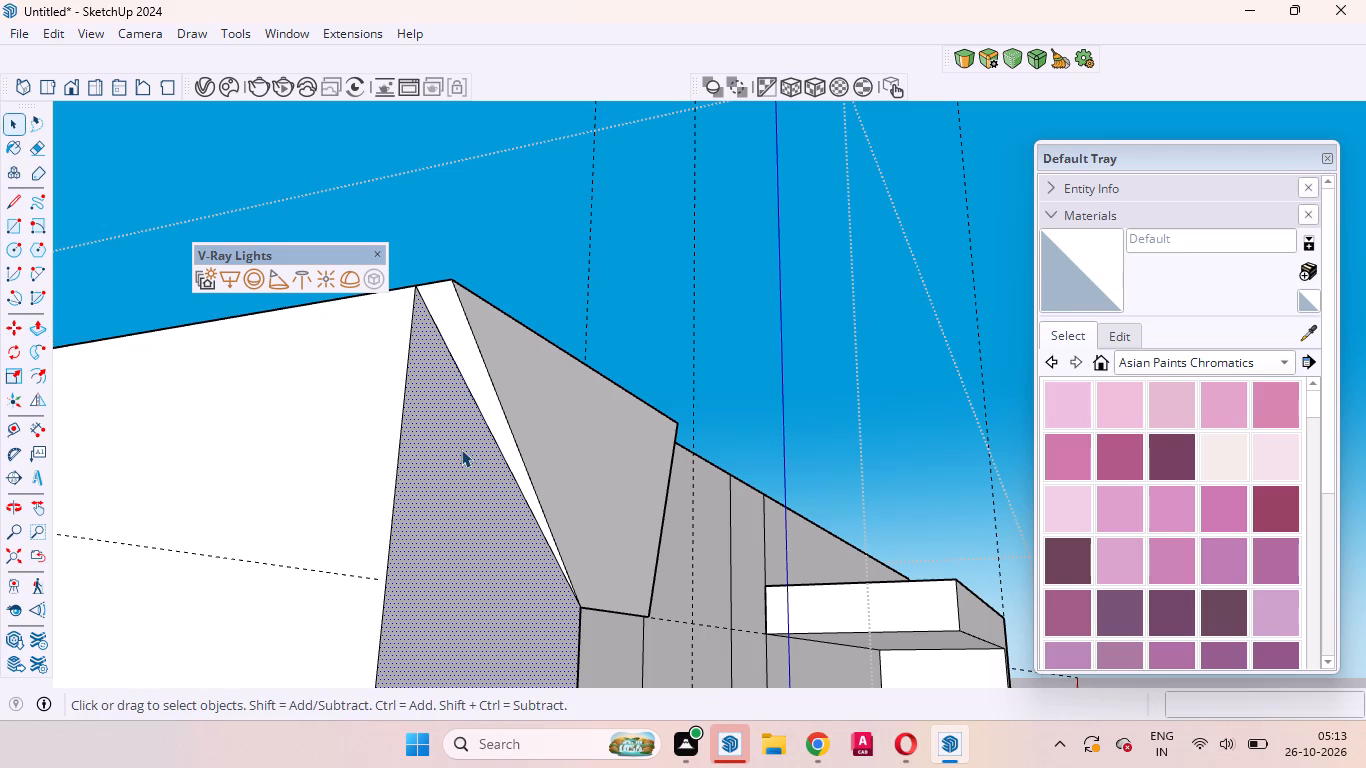
Examine the corner strip and tapered projection from below, from above and from the front of the building.
{"action": "scroll", "coordinate": [464, 446], "scroll_direction": "down", "scroll_amount": 4}
{"action": "middle_click_drag", "start_coordinate": [534, 543], "coordinate": [364, 516]}
{"action": "scroll", "coordinate": [493, 451], "scroll_direction": "down", "scroll_amount": 6}
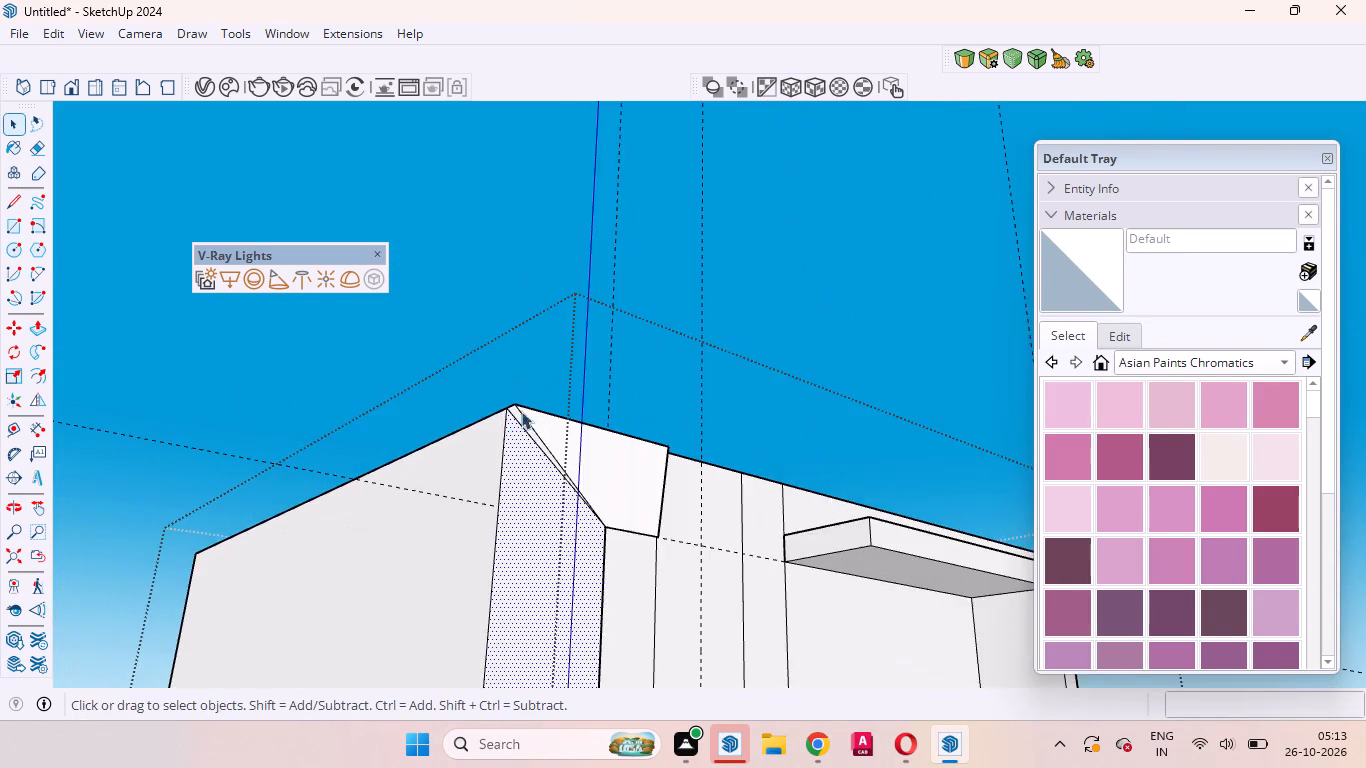
{"action": "scroll", "coordinate": [521, 411], "scroll_direction": "down", "scroll_amount": 9}
{"action": "scroll", "coordinate": [546, 515], "scroll_direction": "up", "scroll_amount": 5}
{"action": "scroll", "coordinate": [543, 435], "scroll_direction": "up", "scroll_amount": 6}
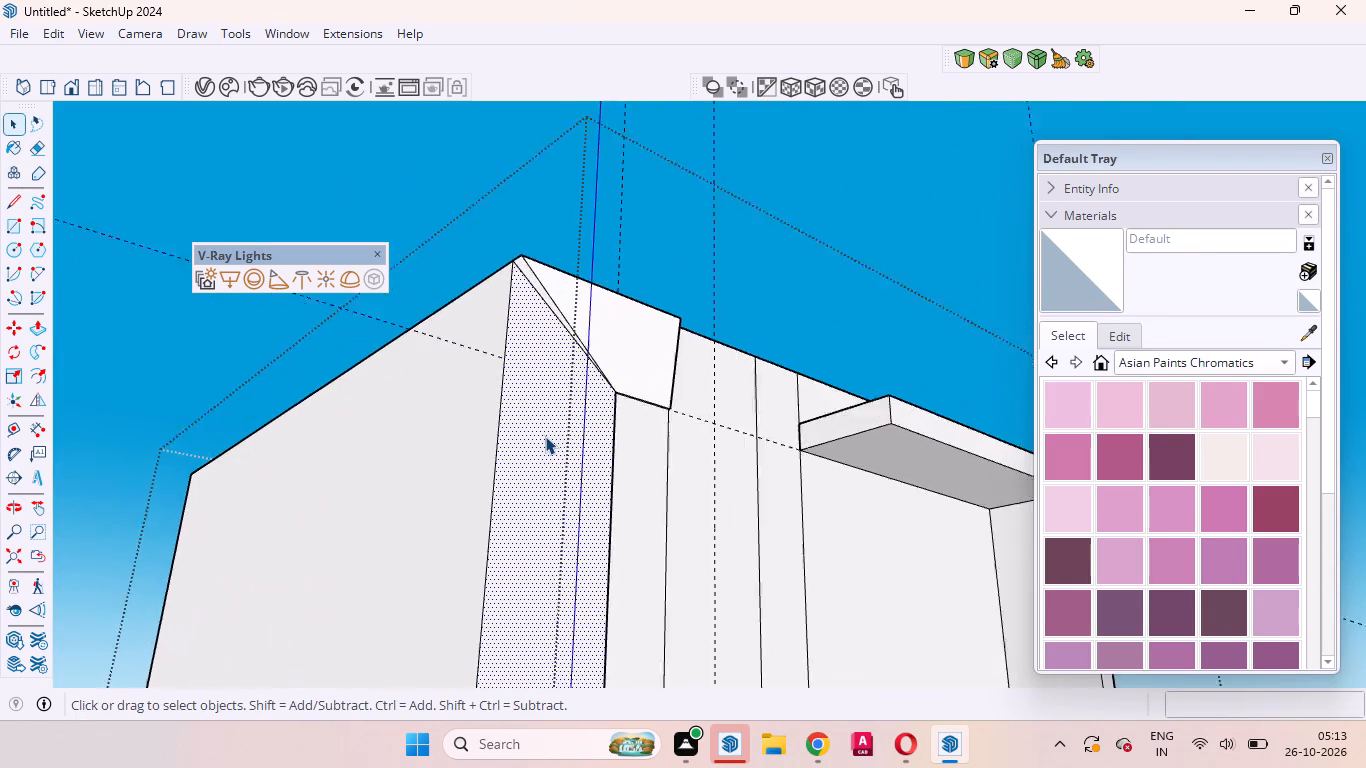
{"action": "scroll", "coordinate": [545, 436], "scroll_direction": "up", "scroll_amount": 2}
{"action": "middle_click_drag", "start_coordinate": [554, 445], "coordinate": [406, 643]}
{"action": "scroll", "coordinate": [554, 445], "scroll_direction": "up", "scroll_amount": 1}
{"action": "scroll", "coordinate": [379, 537], "scroll_direction": "down", "scroll_amount": 5}
{"action": "scroll", "coordinate": [455, 477], "scroll_direction": "down", "scroll_amount": 3}
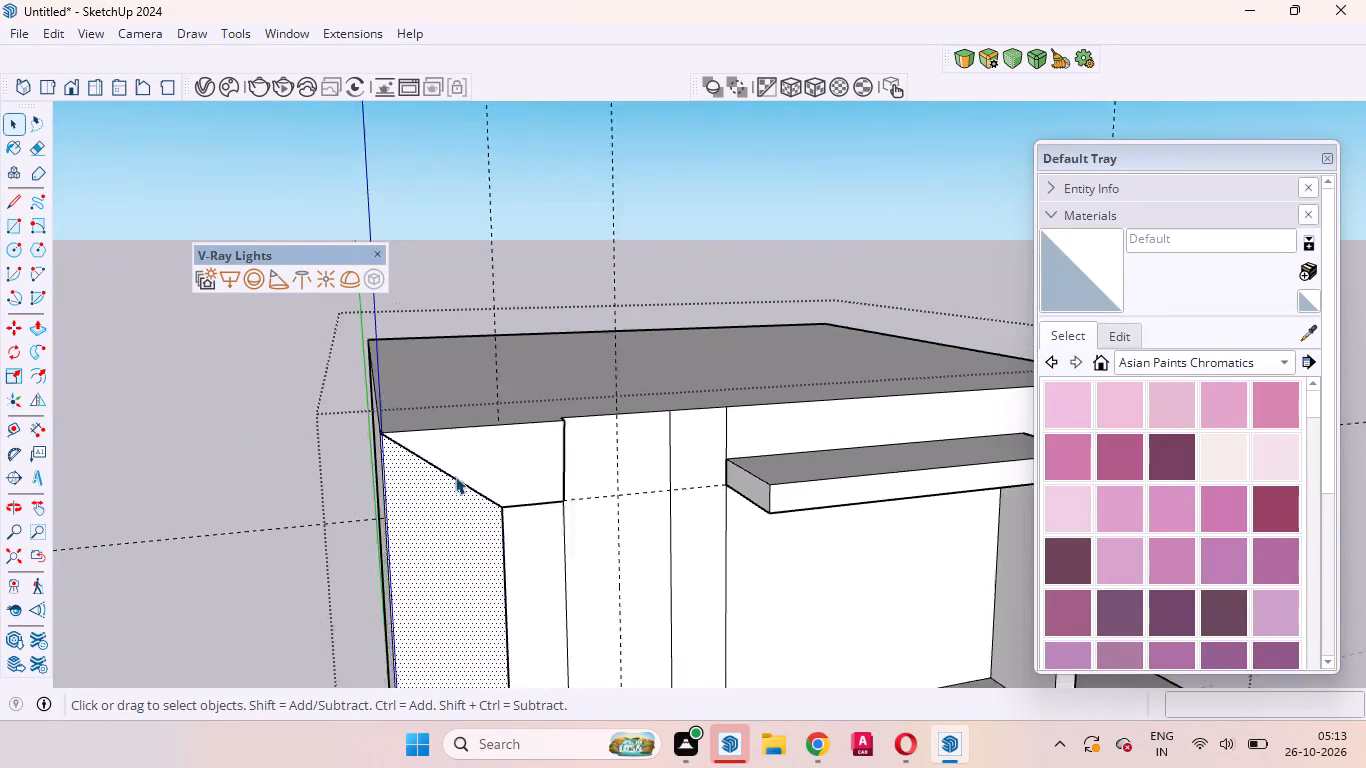
{"action": "scroll", "coordinate": [455, 476], "scroll_direction": "down", "scroll_amount": 7}
{"action": "scroll", "coordinate": [513, 531], "scroll_direction": "up", "scroll_amount": 5}
{"action": "scroll", "coordinate": [459, 462], "scroll_direction": "up", "scroll_amount": 1}
{"action": "middle_click_drag", "start_coordinate": [458, 461], "coordinate": [561, 316]}
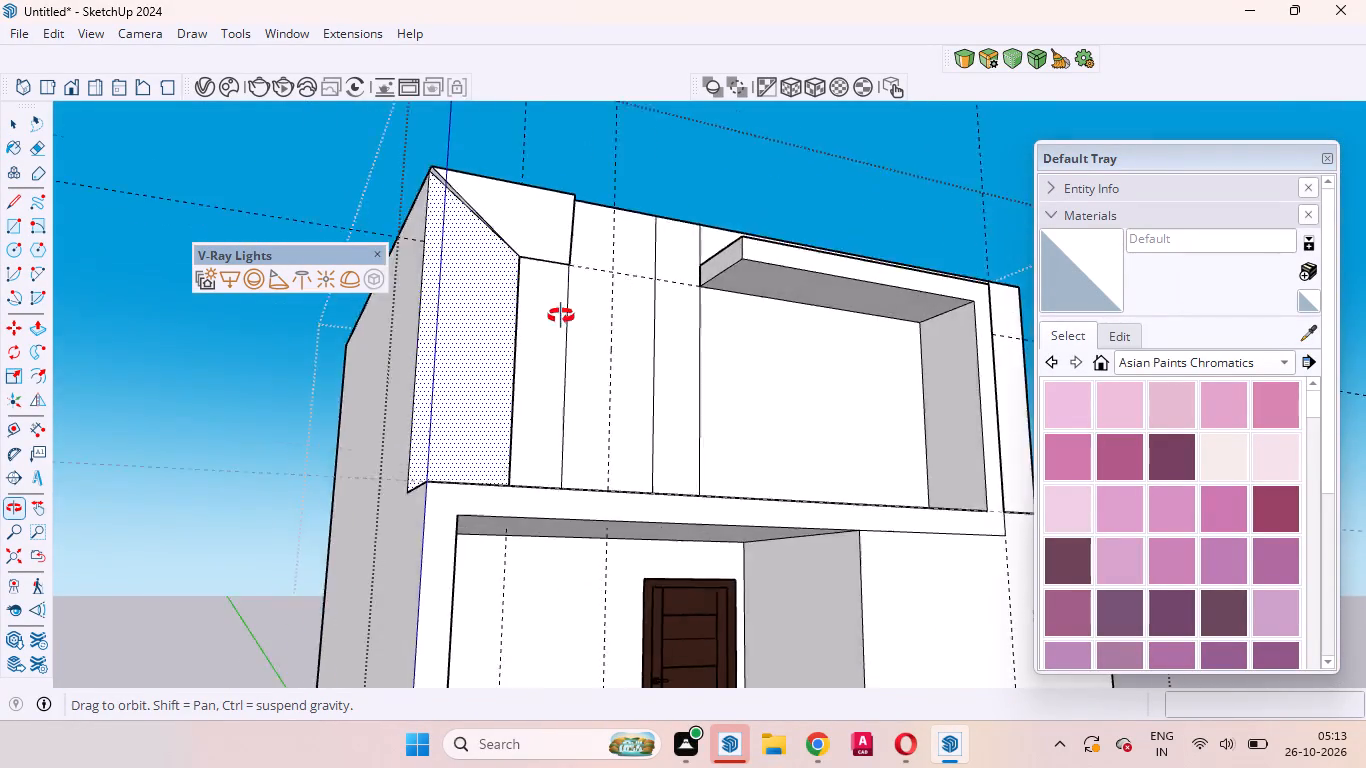
{"action": "middle_click_drag", "start_coordinate": [561, 316], "coordinate": [683, 344]}
Examine the narrow triangular face and its meeting point with the corner strip up close from several sides.
{"action": "scroll", "coordinate": [738, 230], "scroll_direction": "up", "scroll_amount": 14}
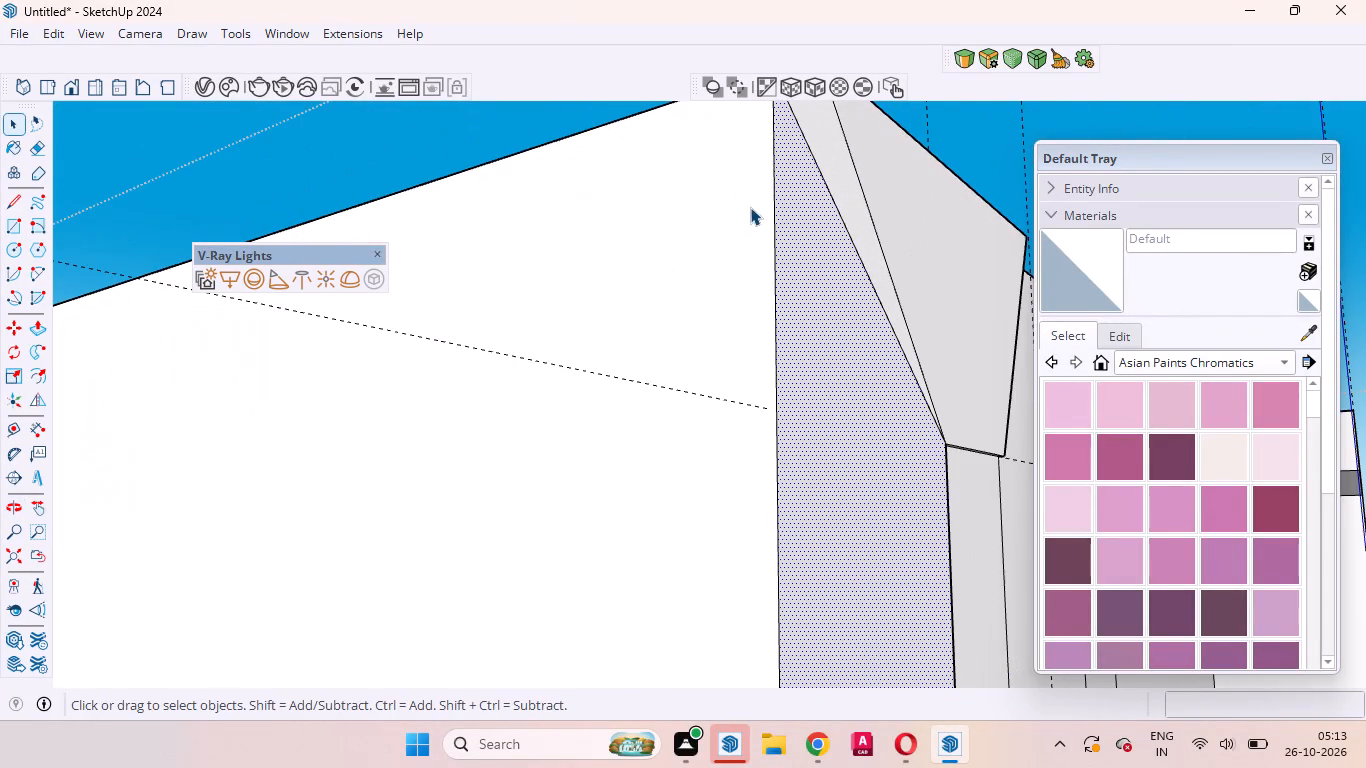
{"action": "left_click", "coordinate": [833, 166]}
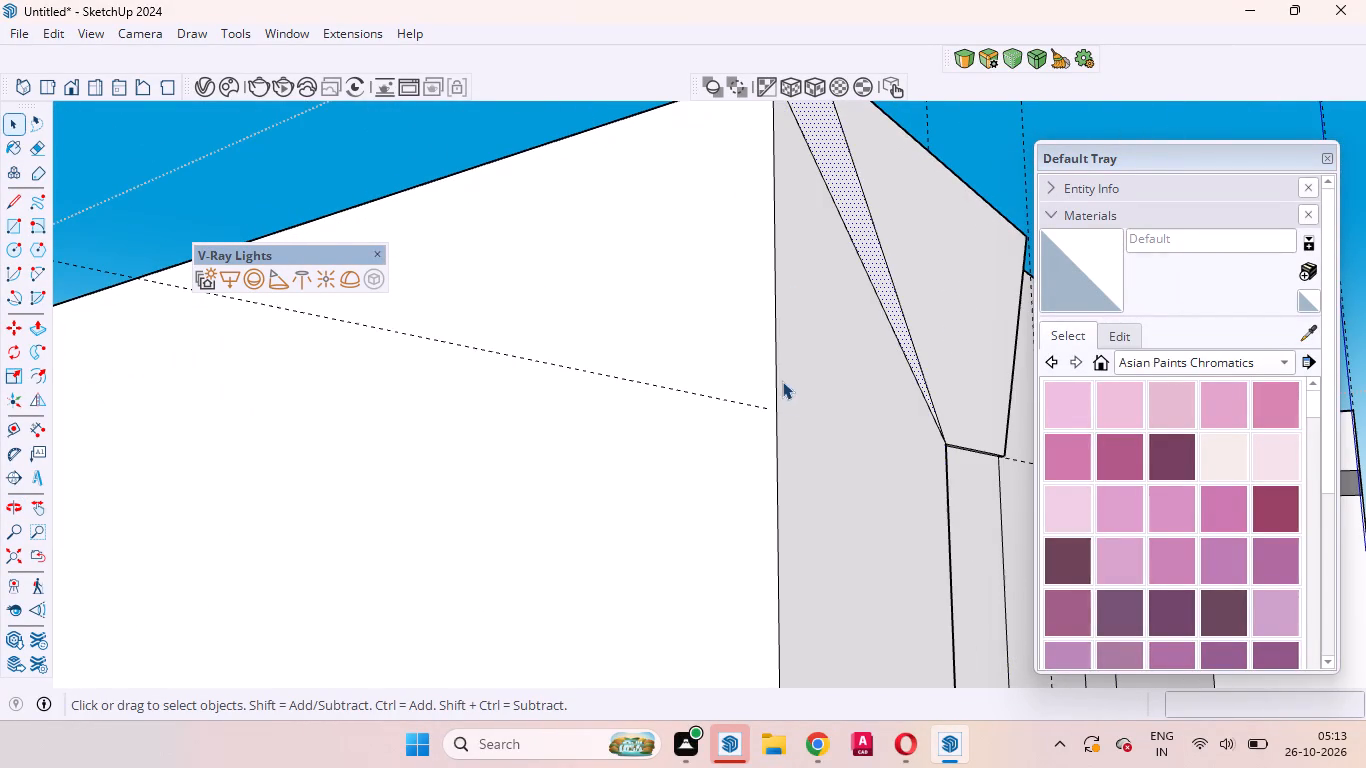
{"action": "scroll", "coordinate": [801, 386], "scroll_direction": "down", "scroll_amount": 5}
{"action": "middle_click_drag", "start_coordinate": [849, 429], "coordinate": [556, 351]}
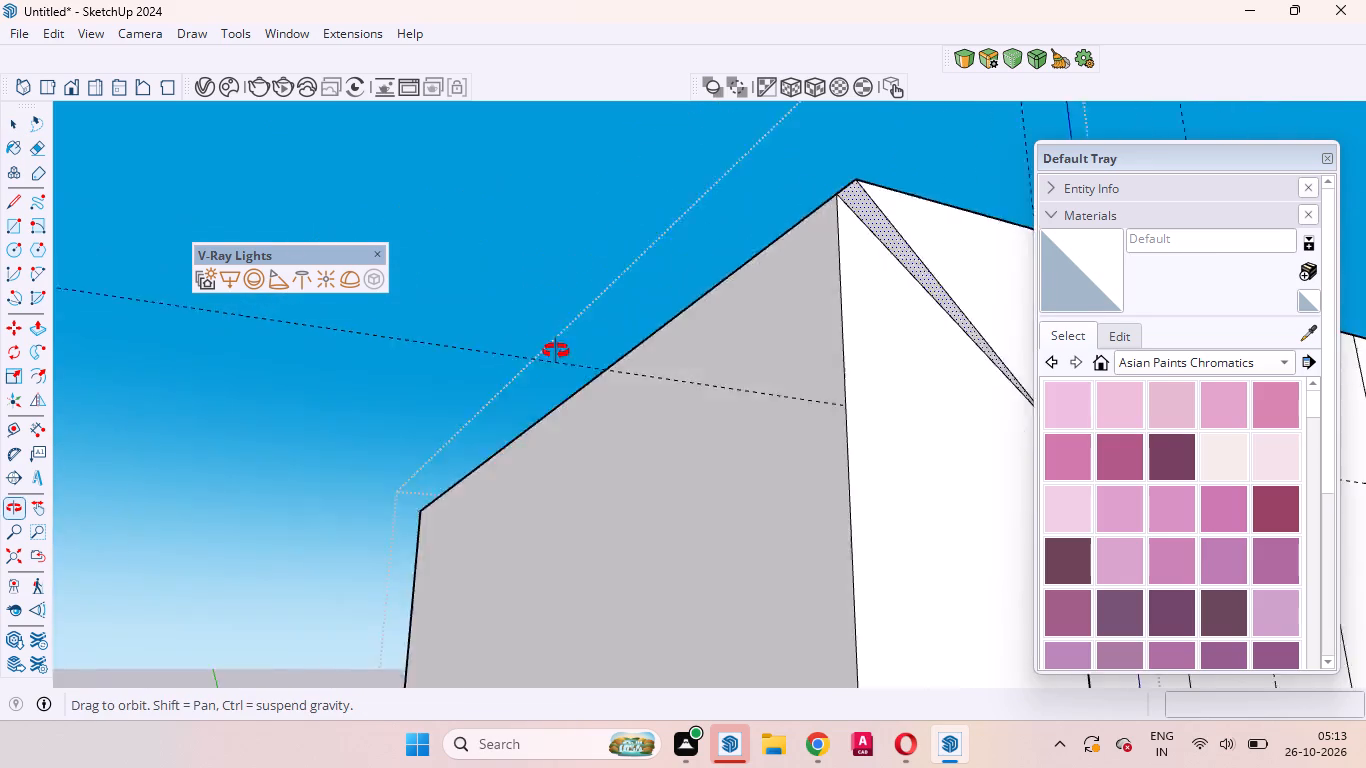
{"action": "middle_click_drag", "start_coordinate": [556, 351], "coordinate": [528, 347]}
{"action": "scroll", "coordinate": [464, 355], "scroll_direction": "down", "scroll_amount": 9}
{"action": "scroll", "coordinate": [613, 311], "scroll_direction": "up", "scroll_amount": 8}
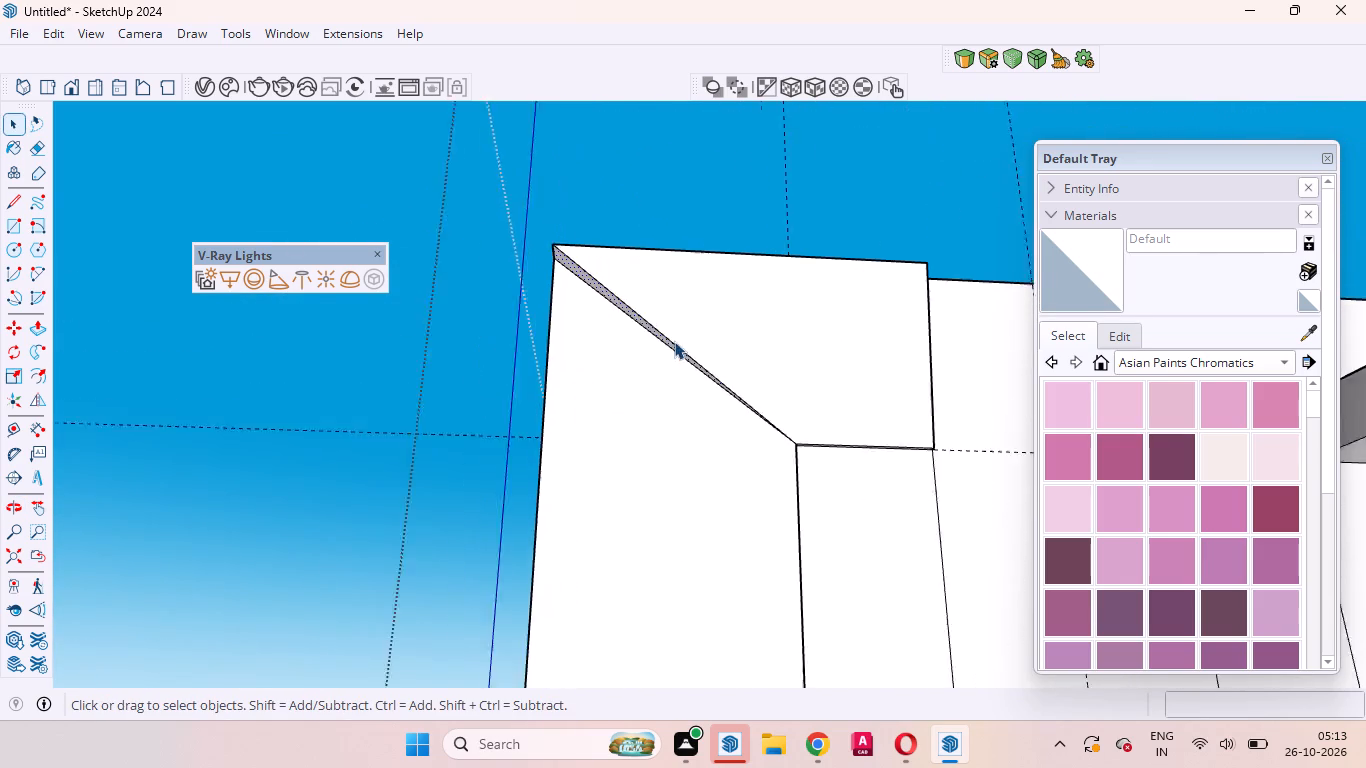
{"action": "scroll", "coordinate": [674, 341], "scroll_direction": "up", "scroll_amount": 6}
{"action": "scroll", "coordinate": [938, 517], "scroll_direction": "up", "scroll_amount": 1}
{"action": "middle_click_drag", "start_coordinate": [932, 517], "coordinate": [548, 379]}
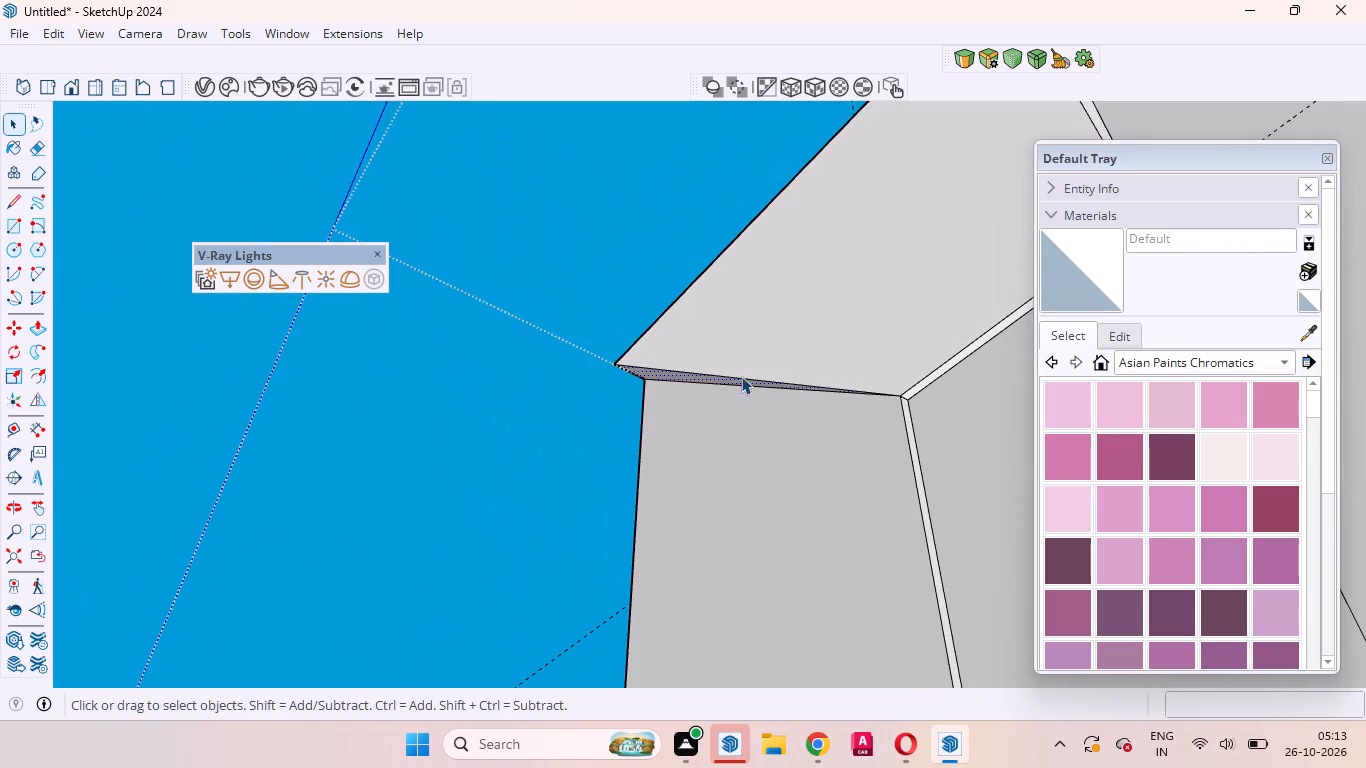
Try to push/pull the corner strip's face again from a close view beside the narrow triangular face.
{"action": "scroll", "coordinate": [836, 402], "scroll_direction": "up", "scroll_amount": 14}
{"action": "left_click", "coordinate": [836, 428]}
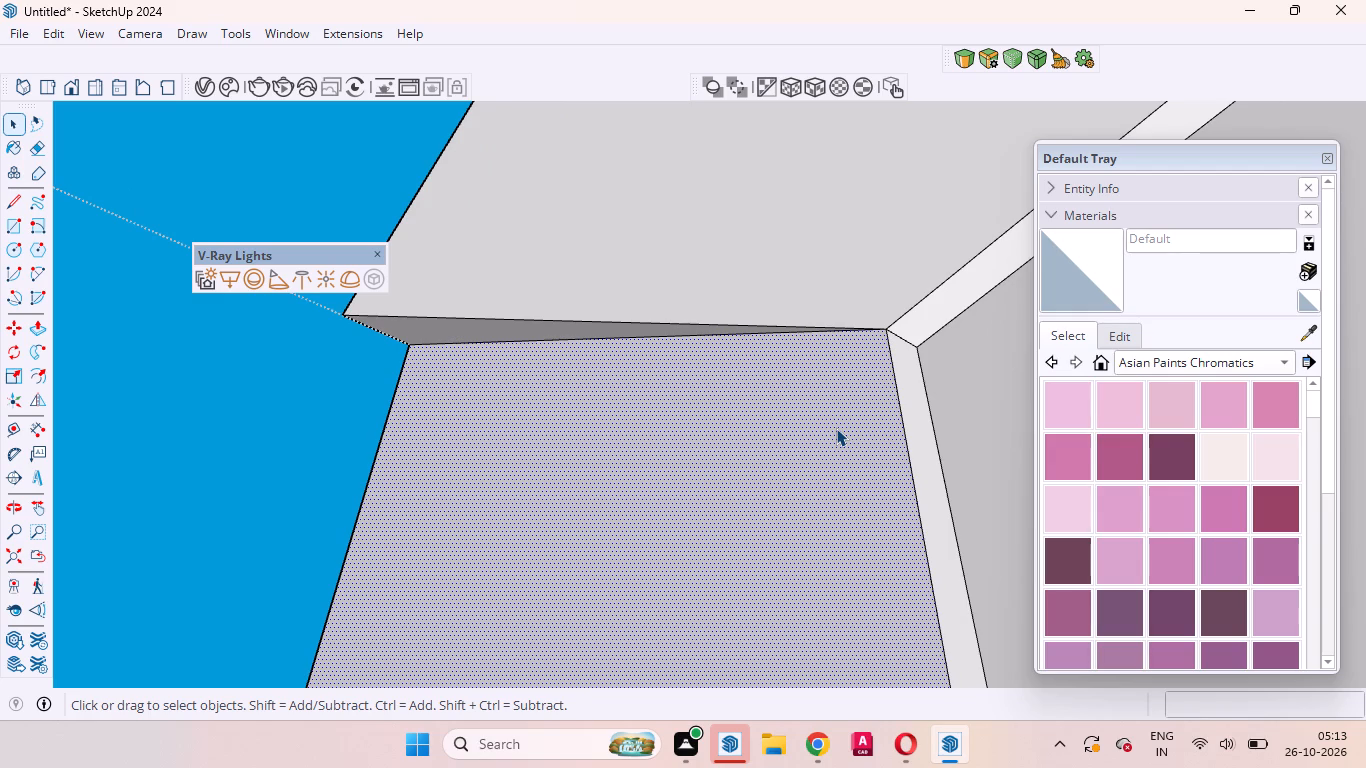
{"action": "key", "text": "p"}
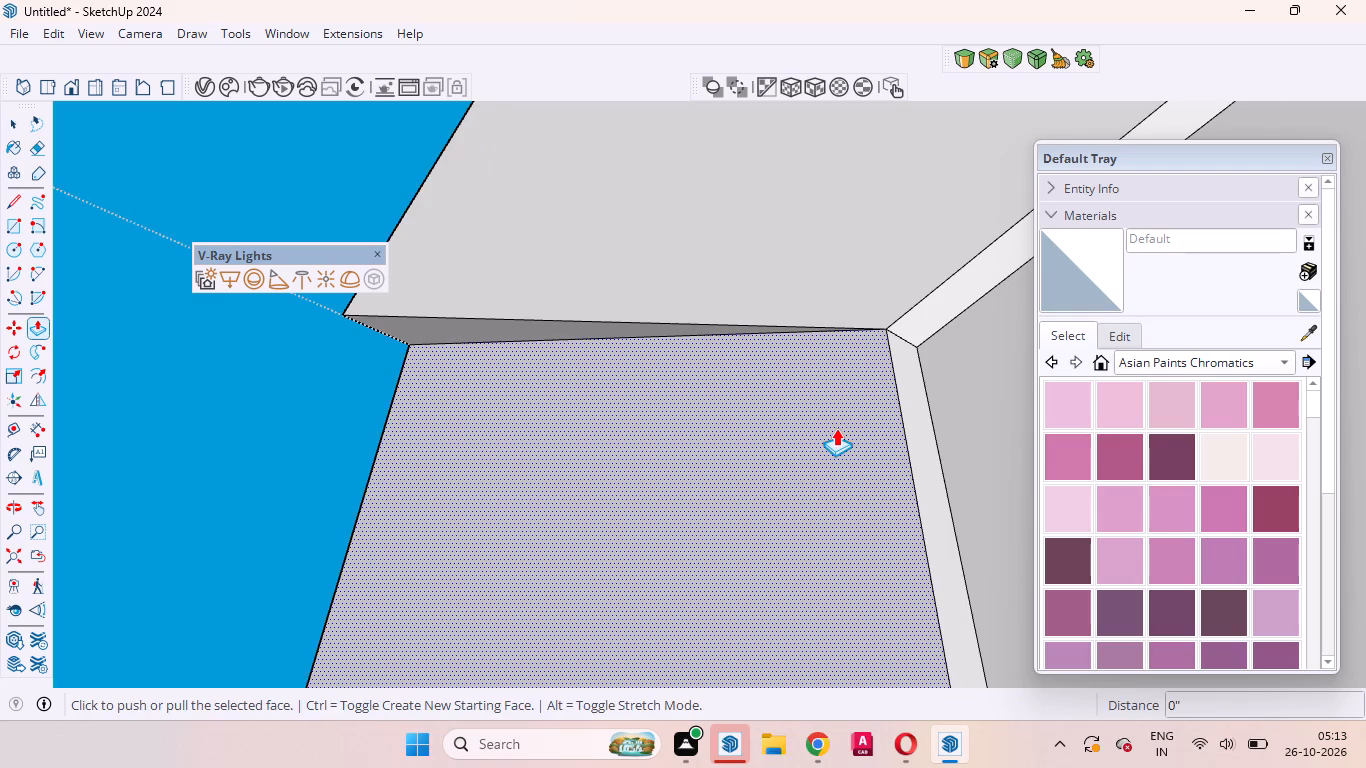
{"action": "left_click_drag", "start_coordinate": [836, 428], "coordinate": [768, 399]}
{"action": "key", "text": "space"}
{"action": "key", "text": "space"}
Examine the corner strip's face and its junction with the narrow triangular face and the tapered projection.
{"action": "left_click", "coordinate": [759, 465]}
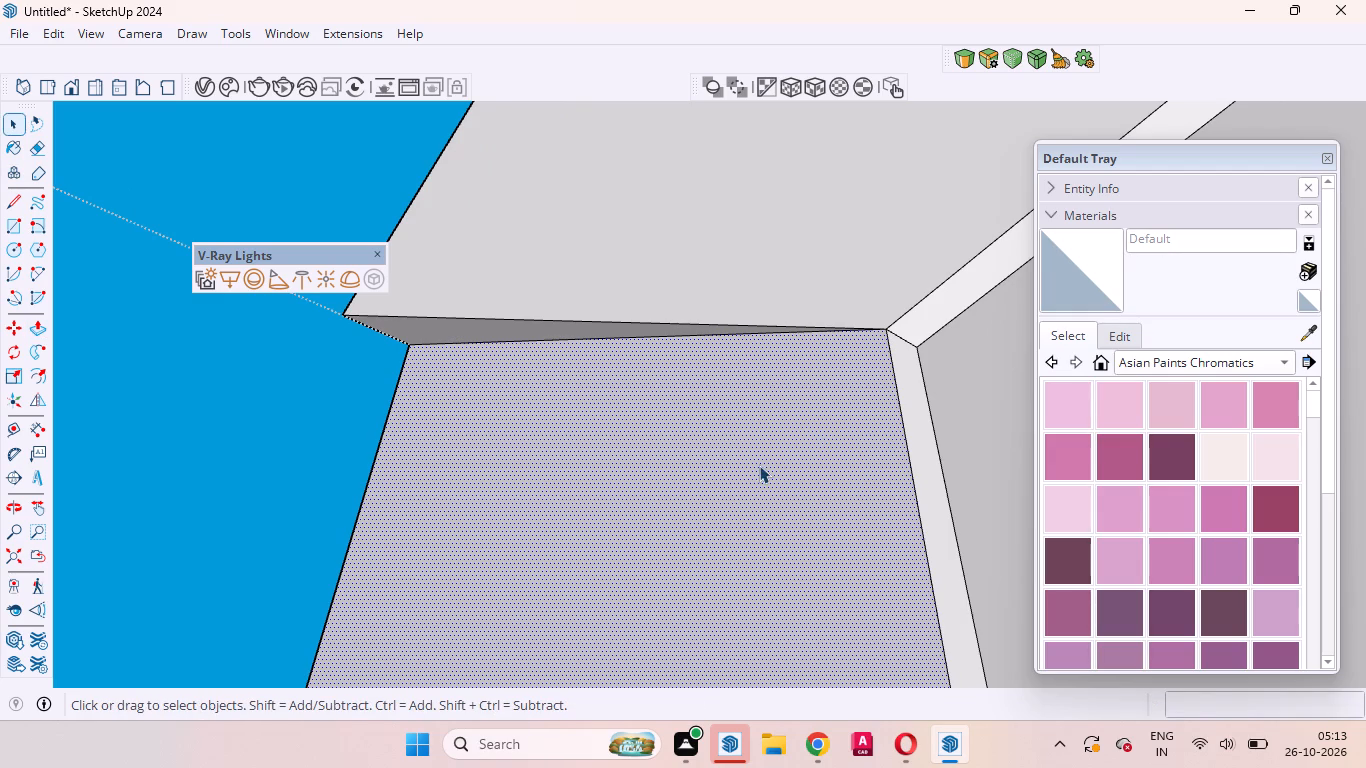
{"action": "scroll", "coordinate": [799, 427], "scroll_direction": "down", "scroll_amount": 5}
{"action": "scroll", "coordinate": [483, 354], "scroll_direction": "up", "scroll_amount": 5}
{"action": "scroll", "coordinate": [503, 352], "scroll_direction": "down", "scroll_amount": 14}
{"action": "scroll", "coordinate": [633, 364], "scroll_direction": "up", "scroll_amount": 4}
{"action": "left_click", "coordinate": [622, 411]}
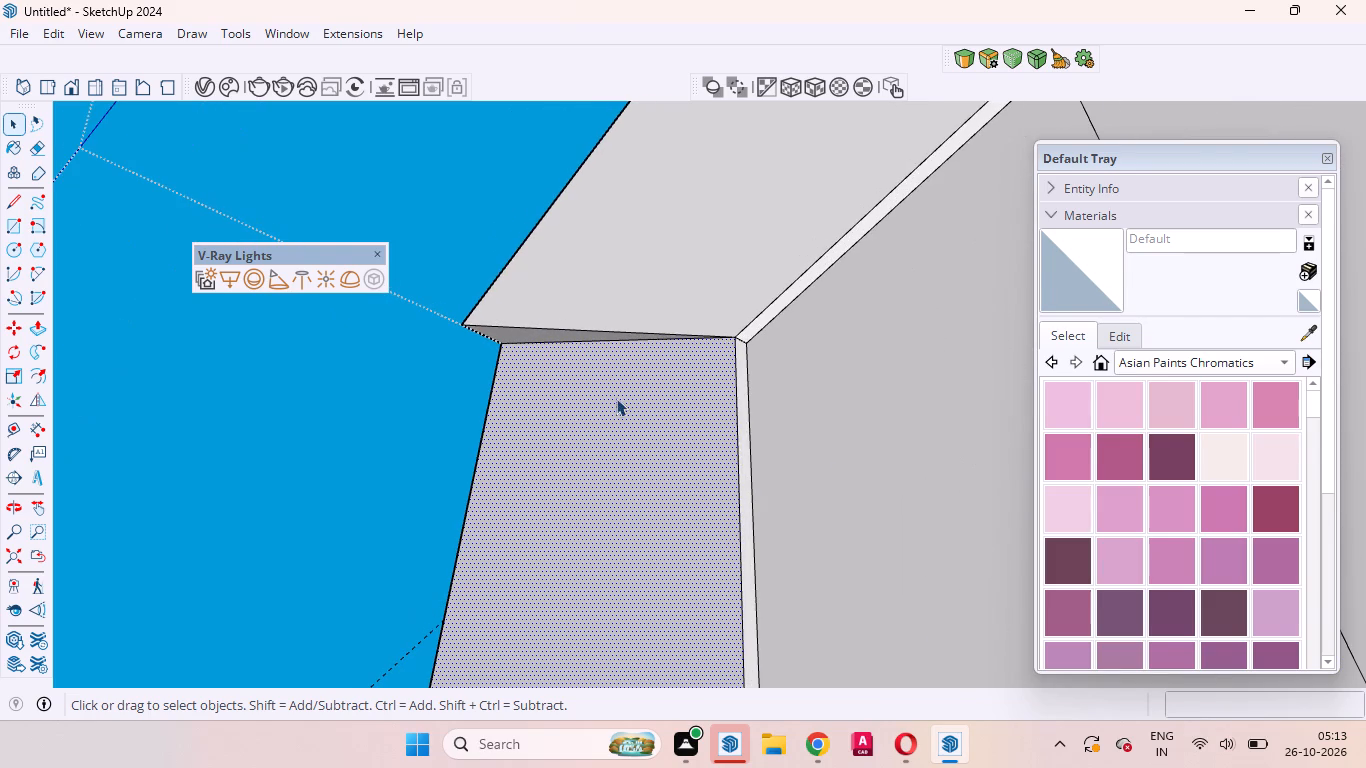
{"action": "scroll", "coordinate": [711, 396], "scroll_direction": "down", "scroll_amount": 12}
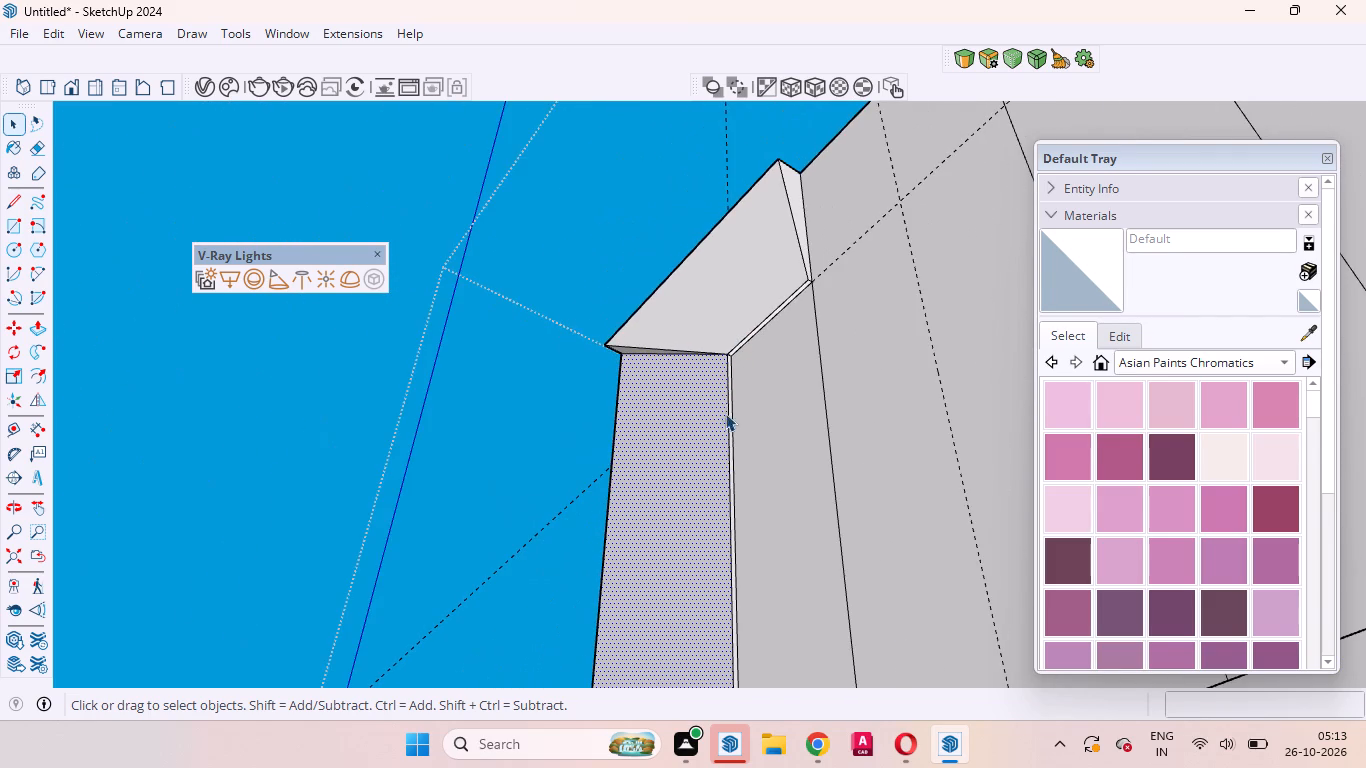
{"action": "scroll", "coordinate": [687, 436], "scroll_direction": "up", "scroll_amount": 5}
{"action": "scroll", "coordinate": [729, 337], "scroll_direction": "up", "scroll_amount": 3}
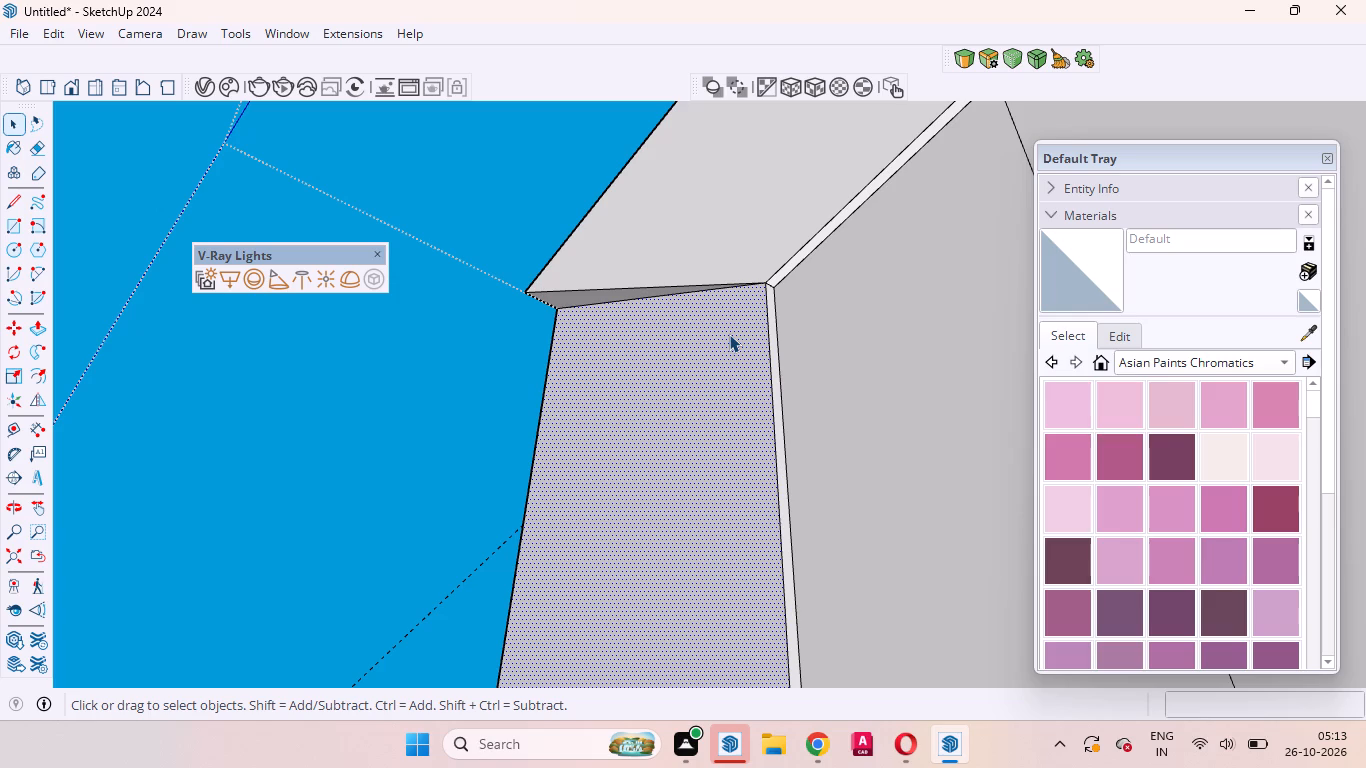
{"action": "scroll", "coordinate": [566, 286], "scroll_direction": "up", "scroll_amount": 10}
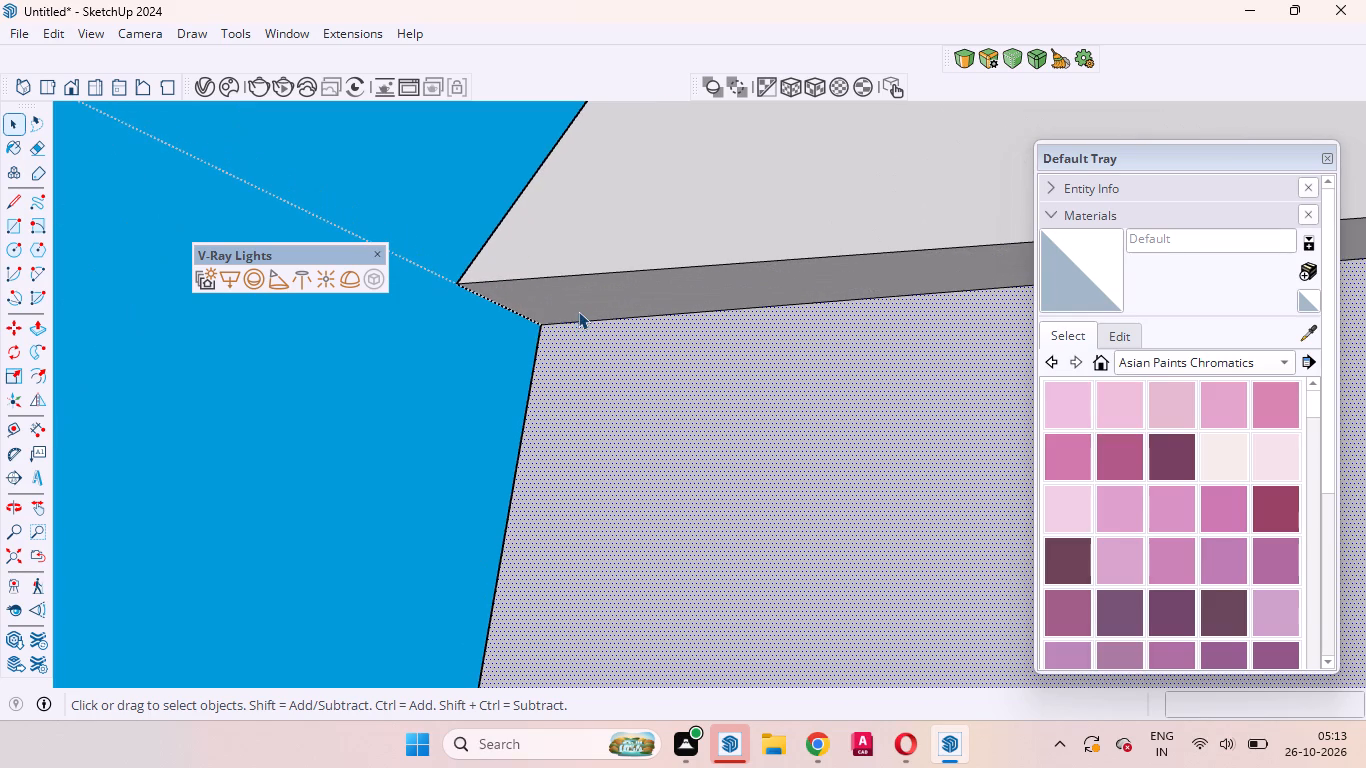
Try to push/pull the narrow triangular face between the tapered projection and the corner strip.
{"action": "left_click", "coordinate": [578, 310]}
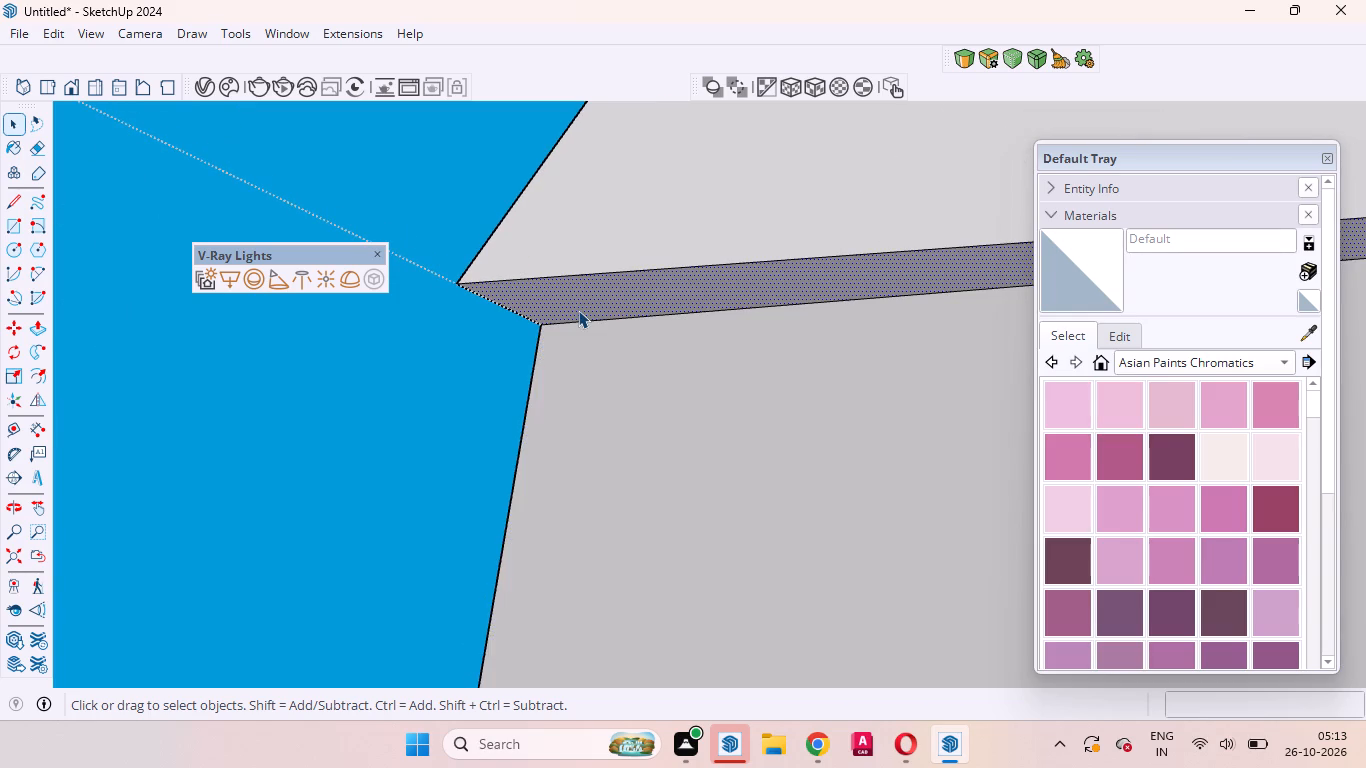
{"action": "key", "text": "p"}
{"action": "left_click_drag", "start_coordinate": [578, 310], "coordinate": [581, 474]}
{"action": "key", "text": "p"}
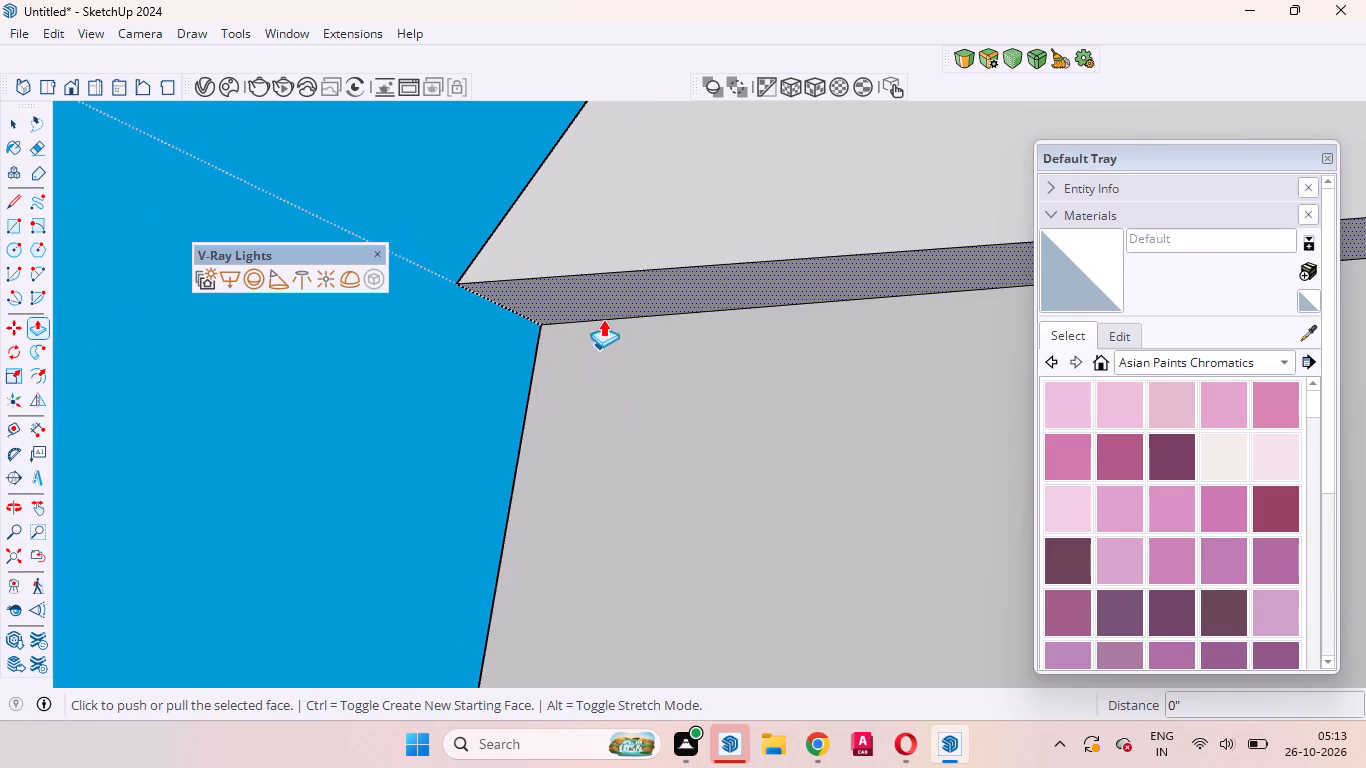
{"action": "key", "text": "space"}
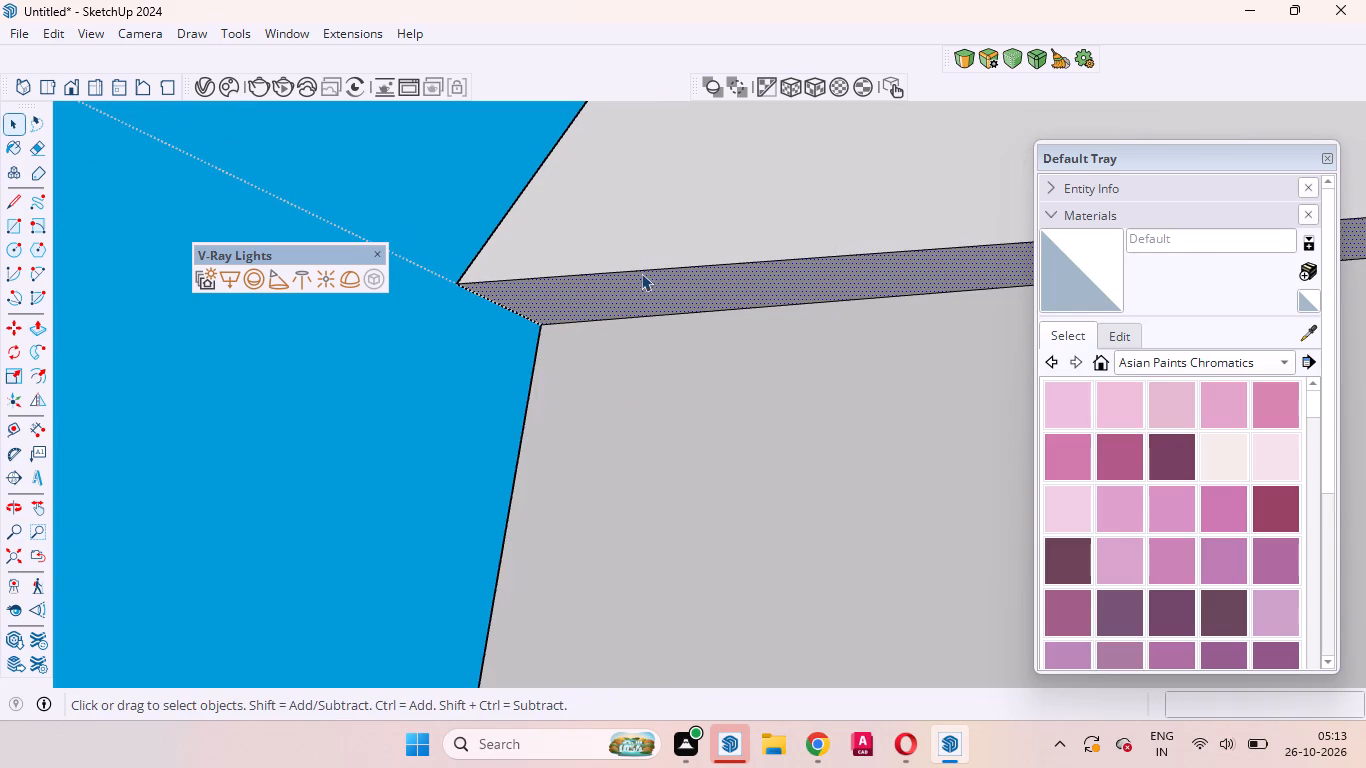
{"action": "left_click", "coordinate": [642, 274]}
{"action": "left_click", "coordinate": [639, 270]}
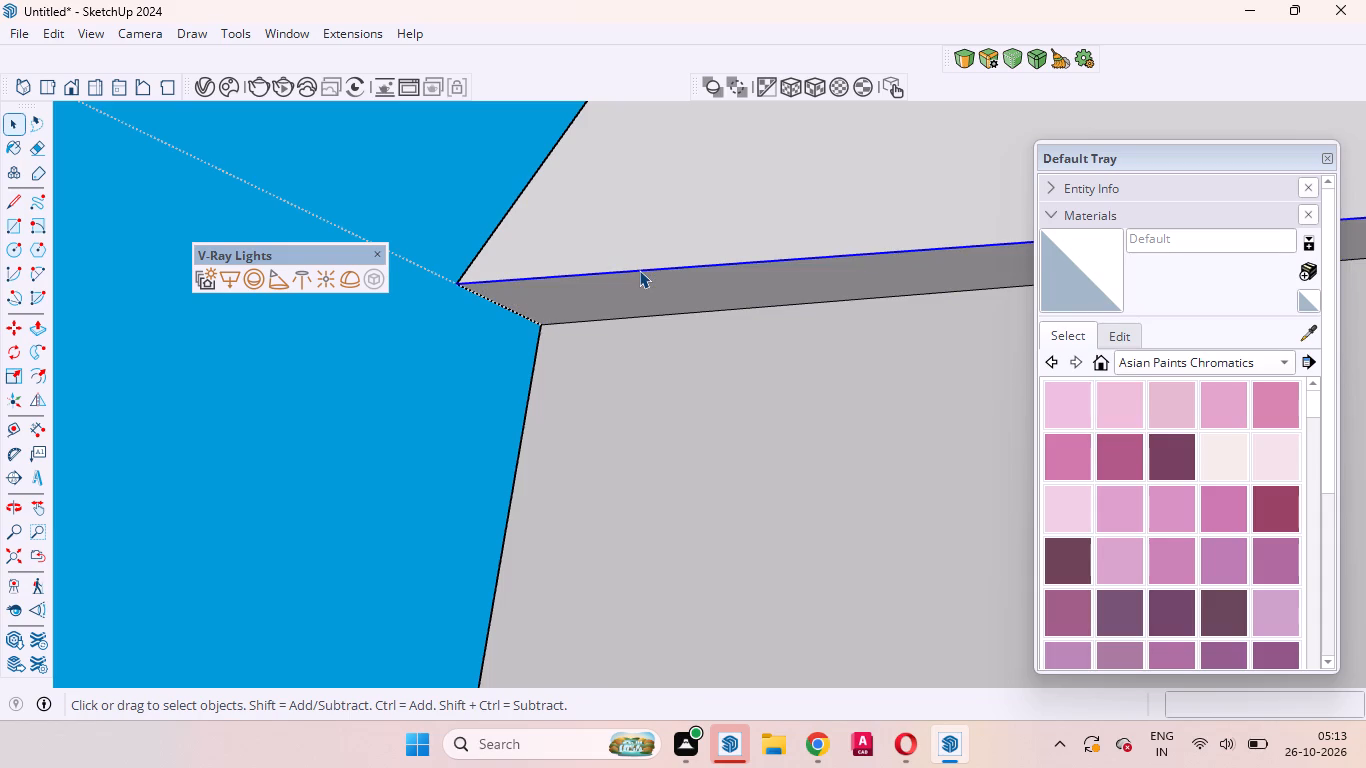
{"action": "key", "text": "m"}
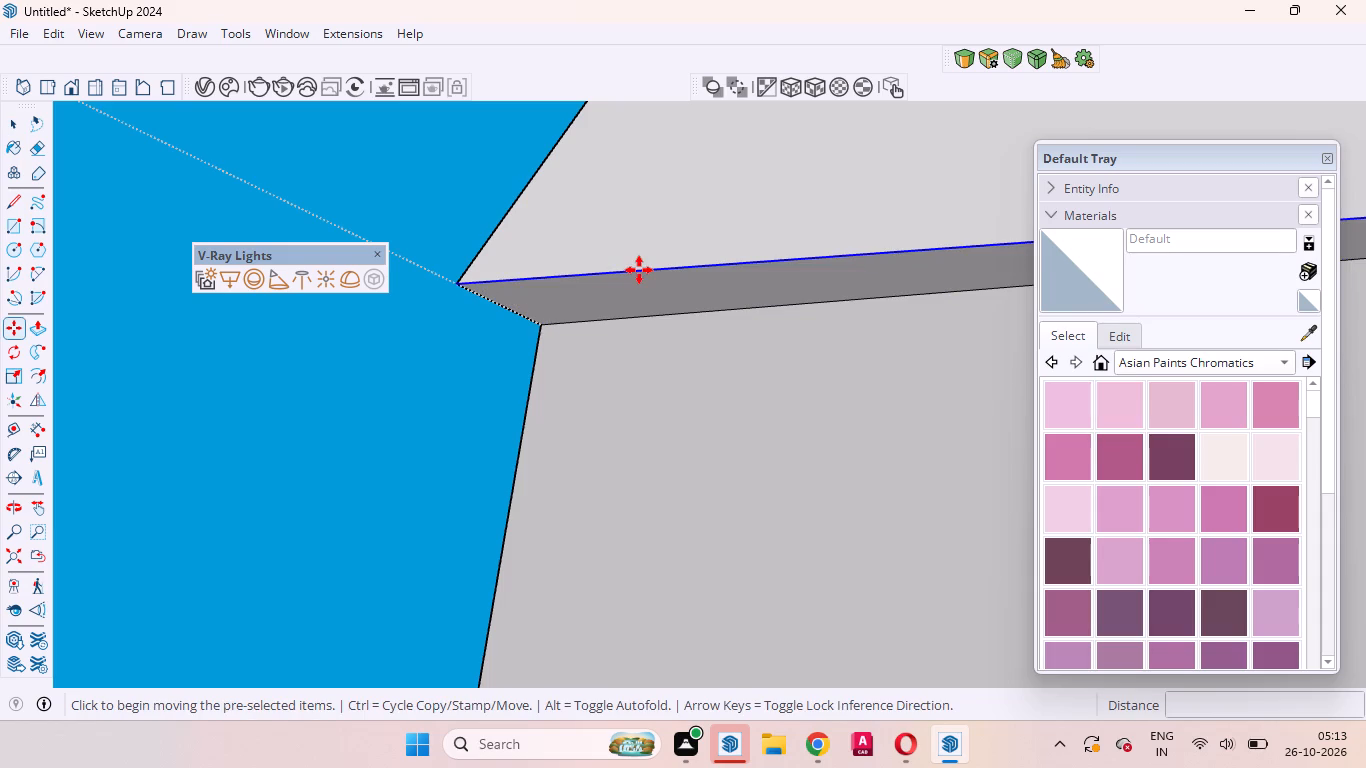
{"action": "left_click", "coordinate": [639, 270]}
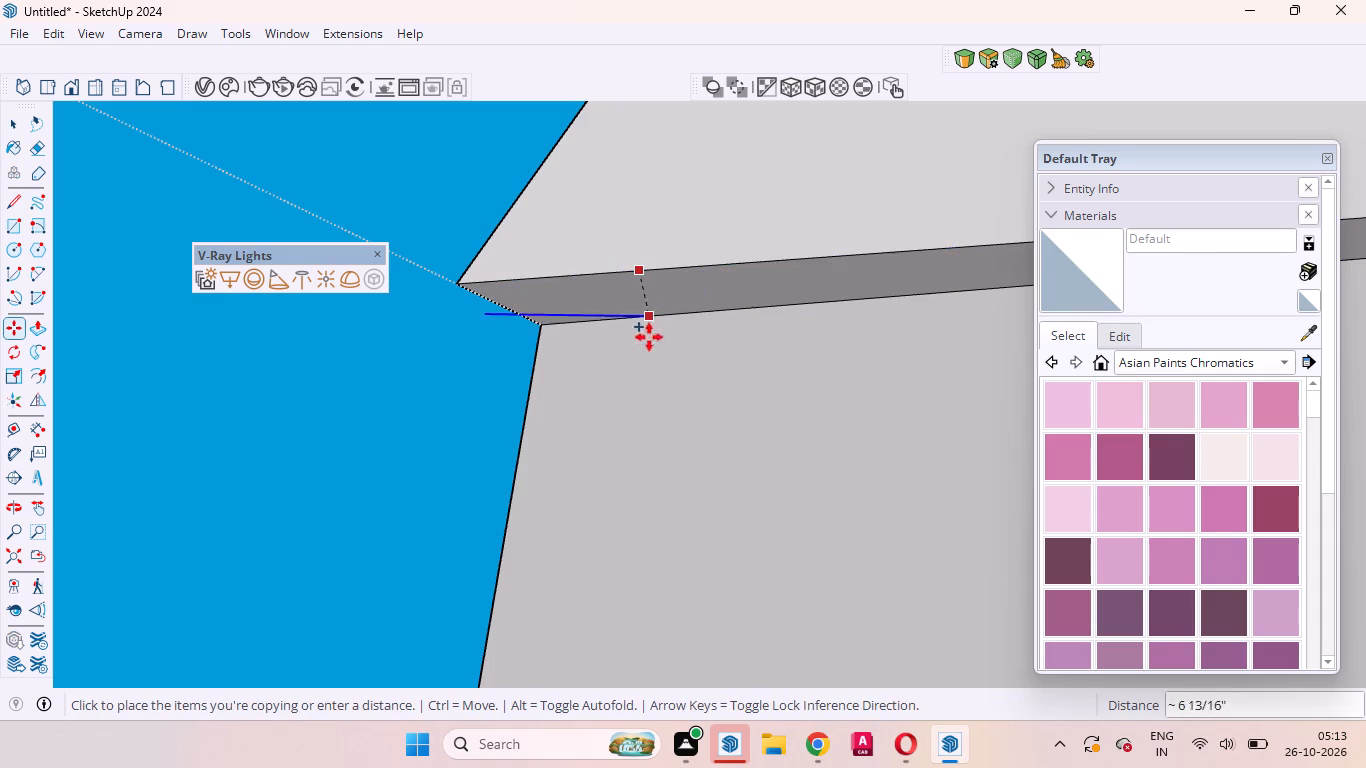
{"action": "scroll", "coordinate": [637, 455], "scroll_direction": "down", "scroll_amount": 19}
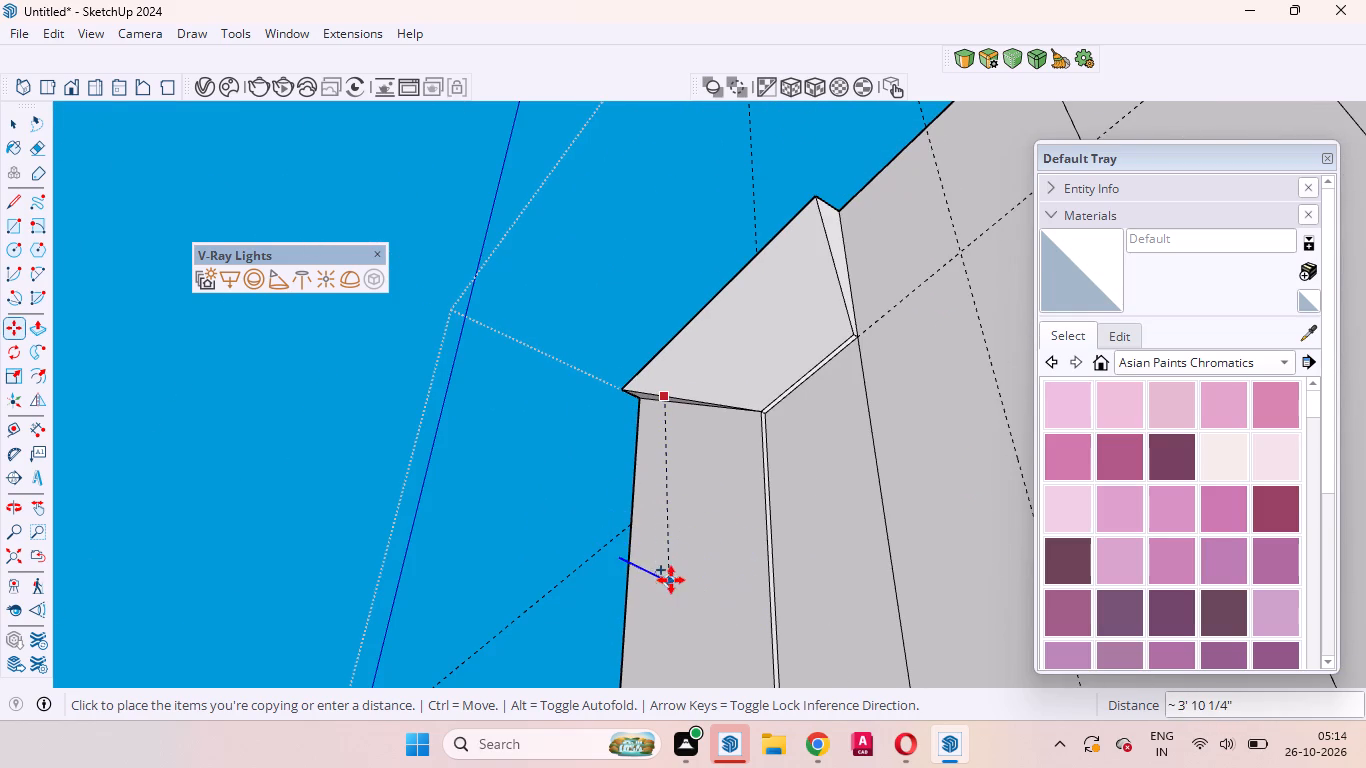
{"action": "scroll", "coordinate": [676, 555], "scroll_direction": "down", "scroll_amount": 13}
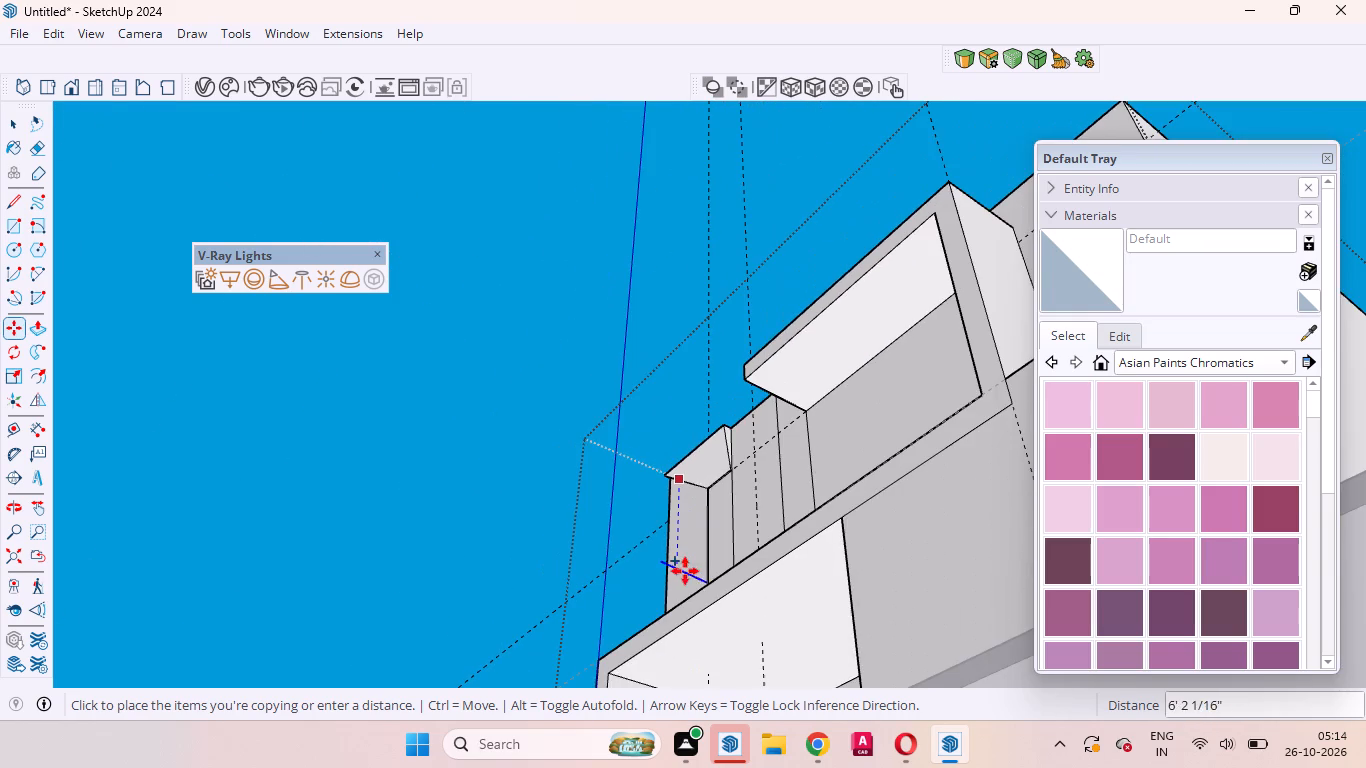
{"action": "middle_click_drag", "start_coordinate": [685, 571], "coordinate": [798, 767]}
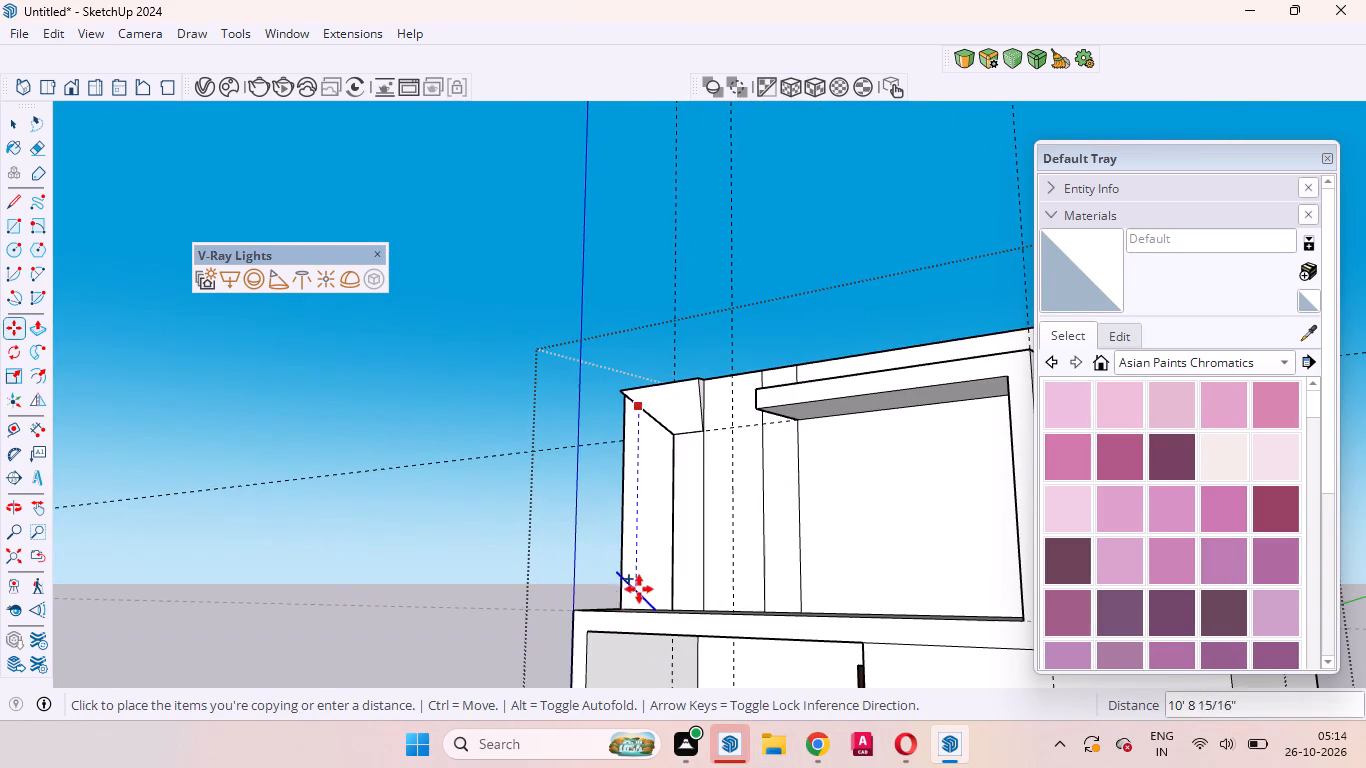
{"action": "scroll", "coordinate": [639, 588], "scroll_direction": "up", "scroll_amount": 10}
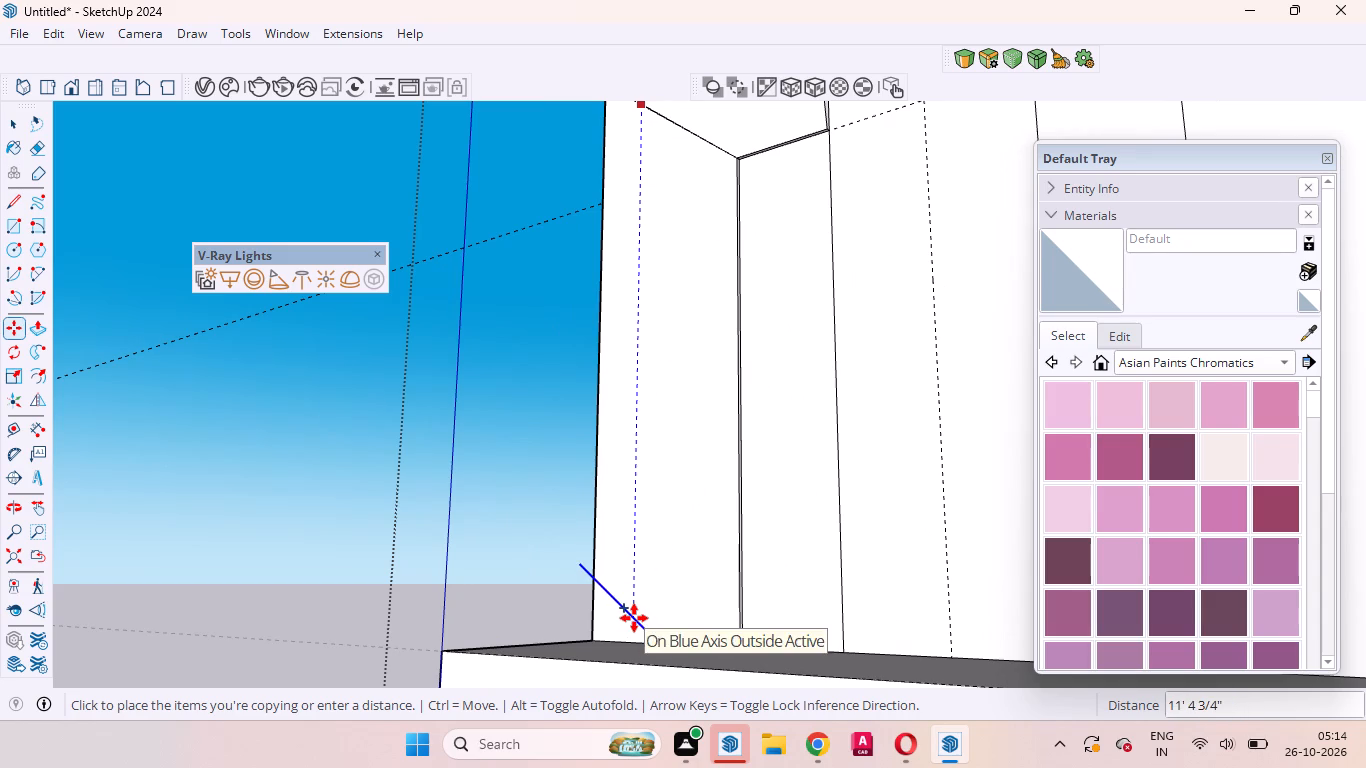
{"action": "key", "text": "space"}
Draw a 3' 10" by 10' rectangle on the corner strip's face, from its bottom outer corner to the tapered projection's lower inner corner.
{"action": "scroll", "coordinate": [744, 528], "scroll_direction": "down", "scroll_amount": 4}
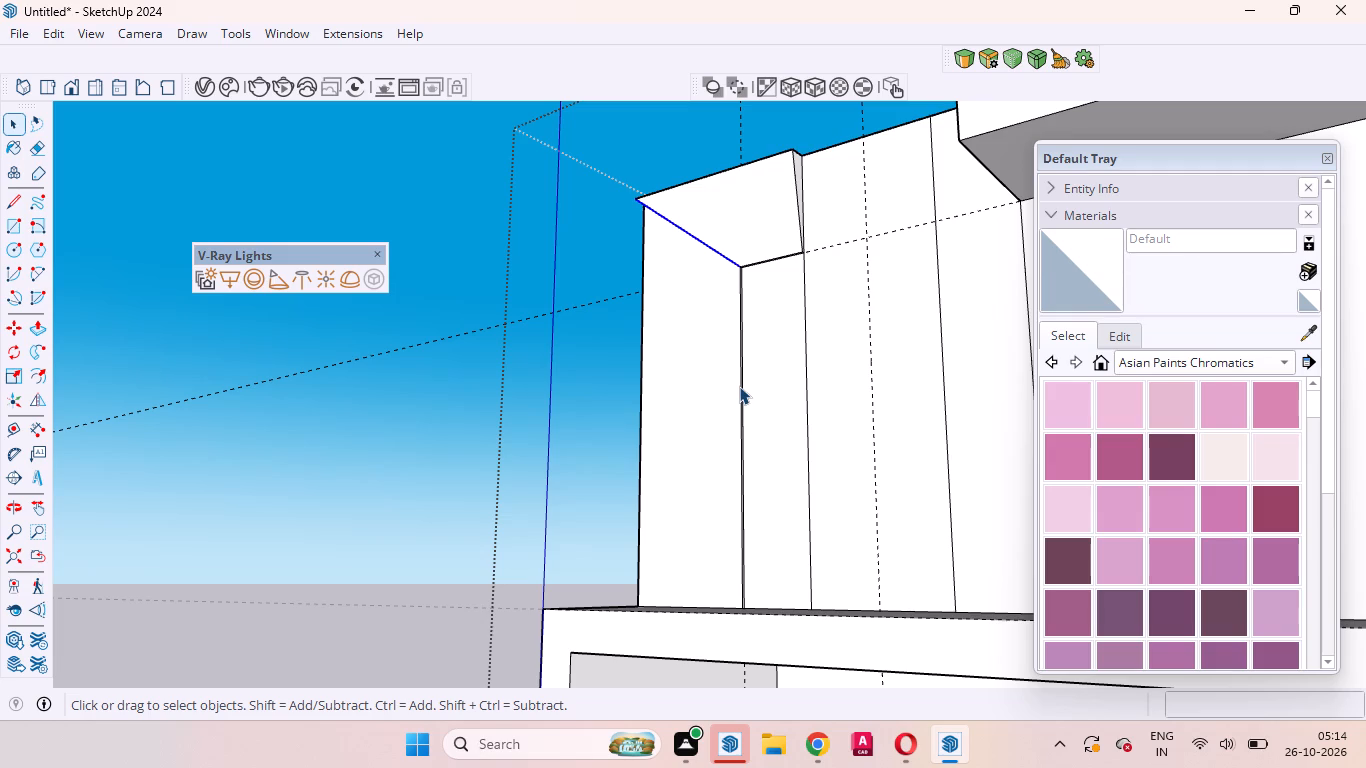
{"action": "scroll", "coordinate": [739, 386], "scroll_direction": "up", "scroll_amount": 5}
{"action": "left_click", "coordinate": [739, 386]}
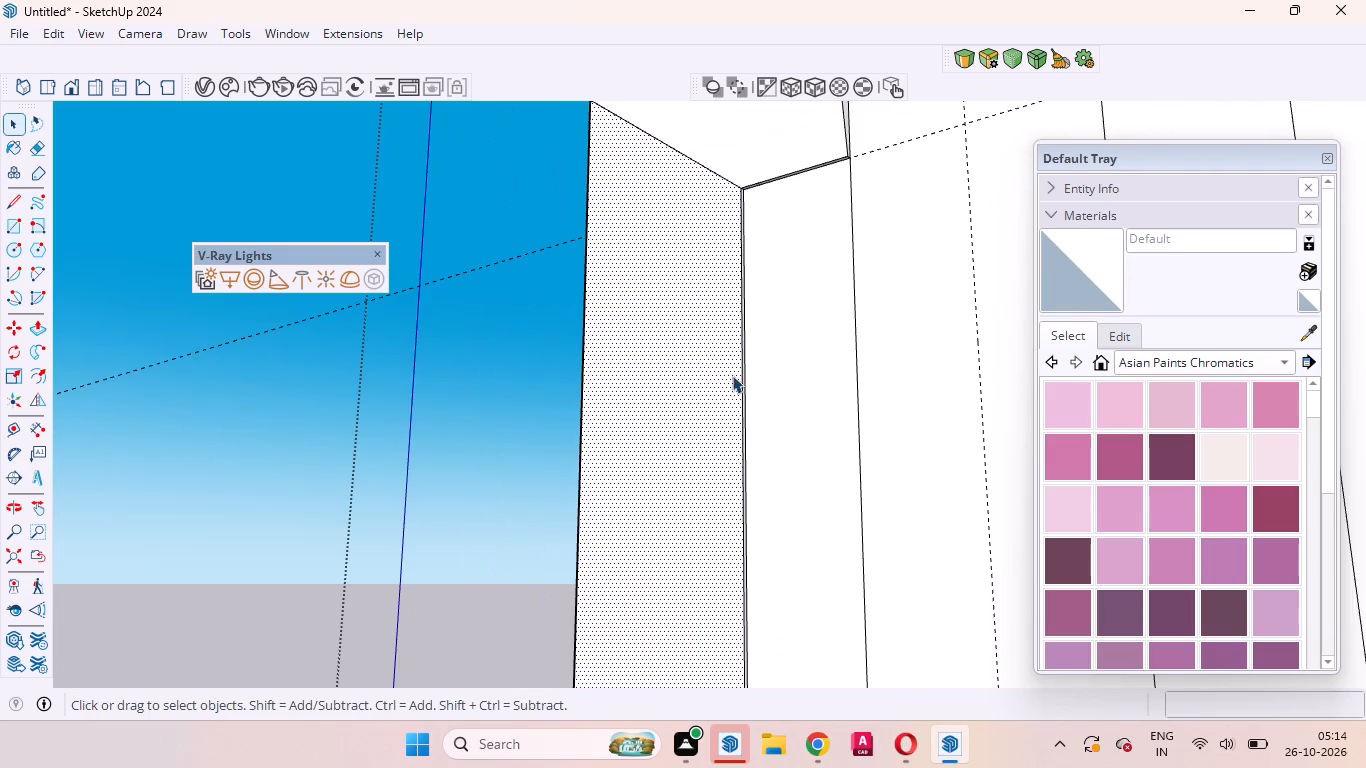
{"action": "middle_click_drag", "start_coordinate": [705, 355], "coordinate": [1149, 450]}
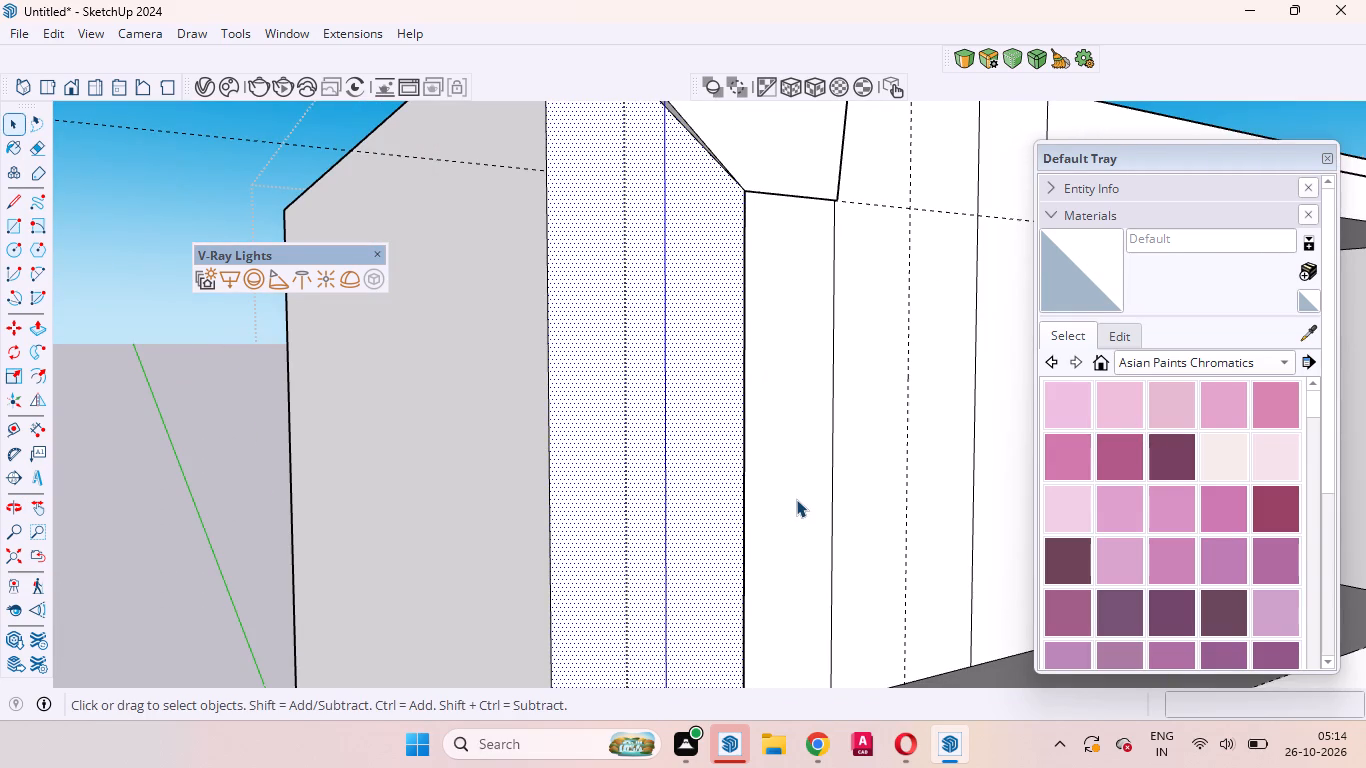
{"action": "key", "text": "r"}
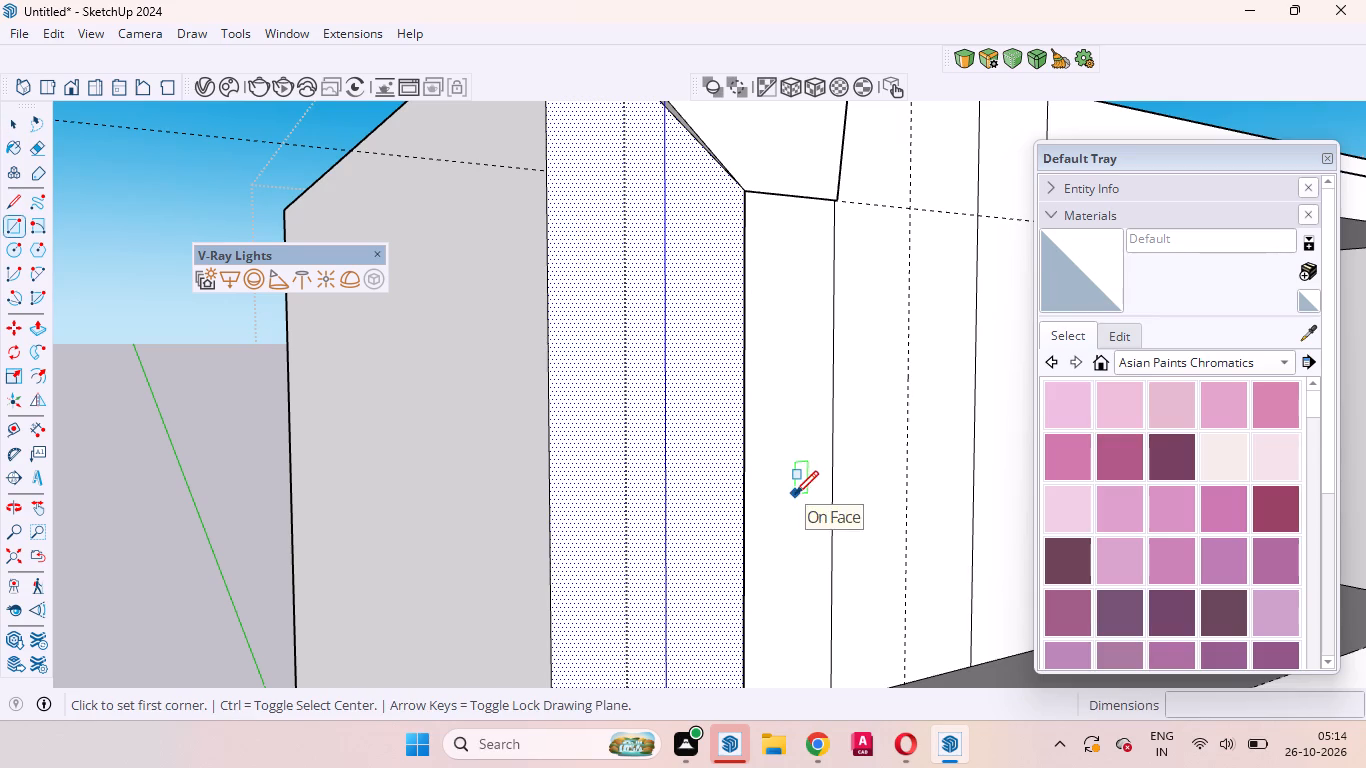
{"action": "scroll", "coordinate": [849, 403], "scroll_direction": "down", "scroll_amount": 4}
{"action": "scroll", "coordinate": [694, 613], "scroll_direction": "up", "scroll_amount": 4}
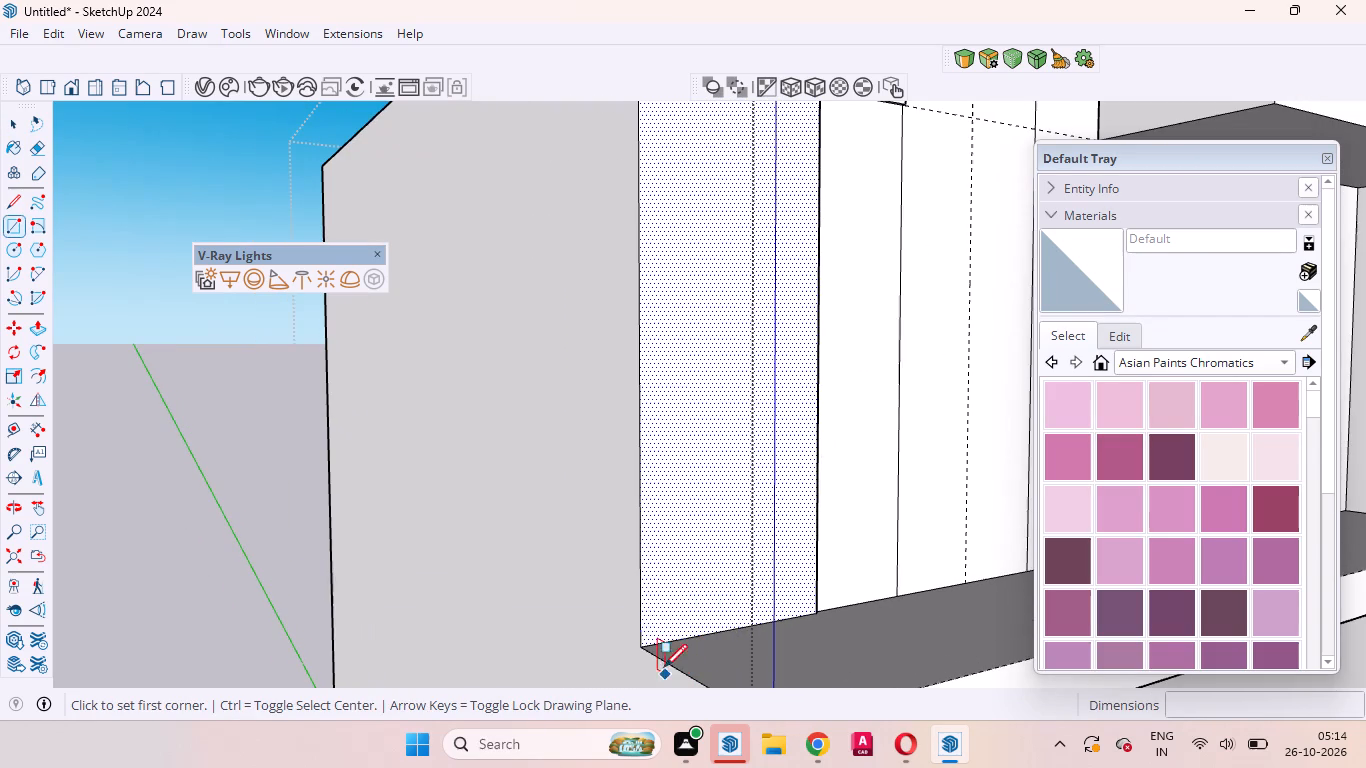
{"action": "left_click", "coordinate": [645, 644]}
{"action": "scroll", "coordinate": [647, 586], "scroll_direction": "down", "scroll_amount": 4}
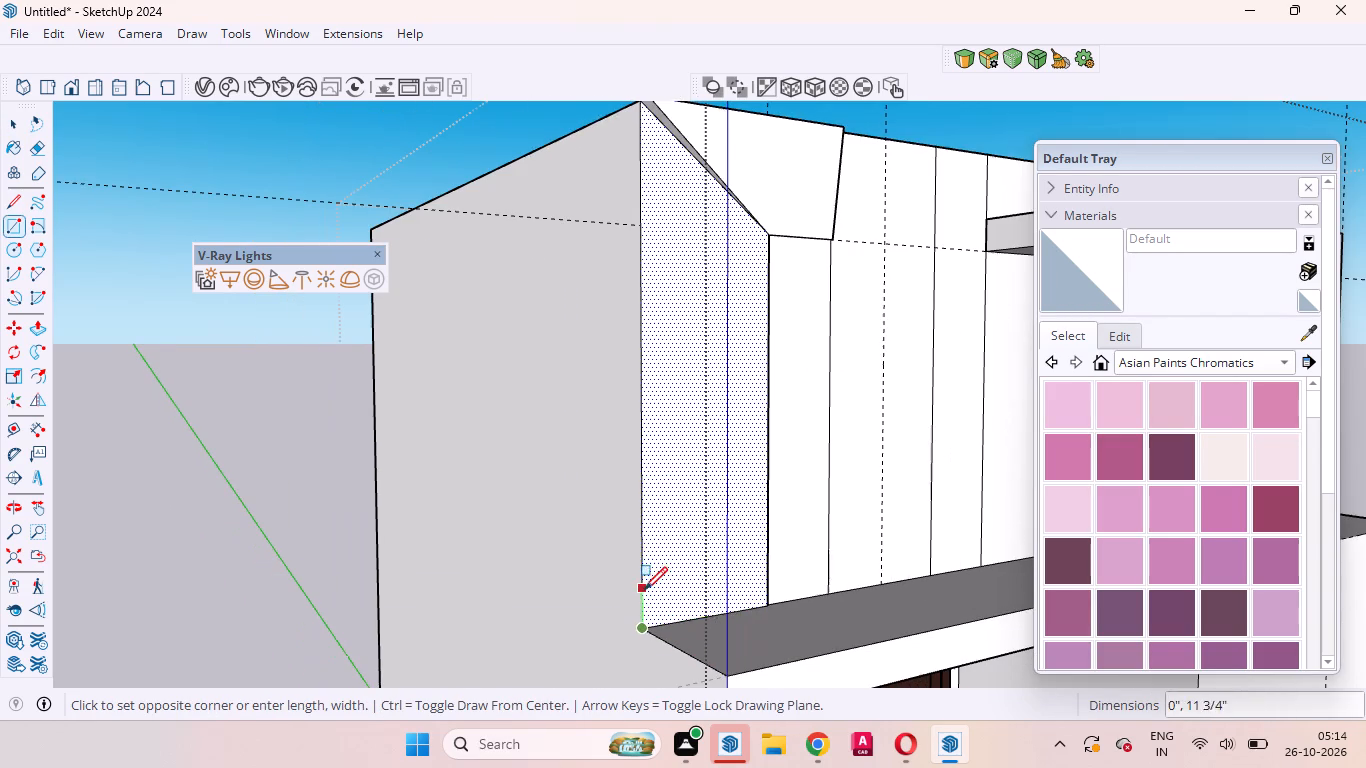
{"action": "scroll", "coordinate": [762, 228], "scroll_direction": "up", "scroll_amount": 4}
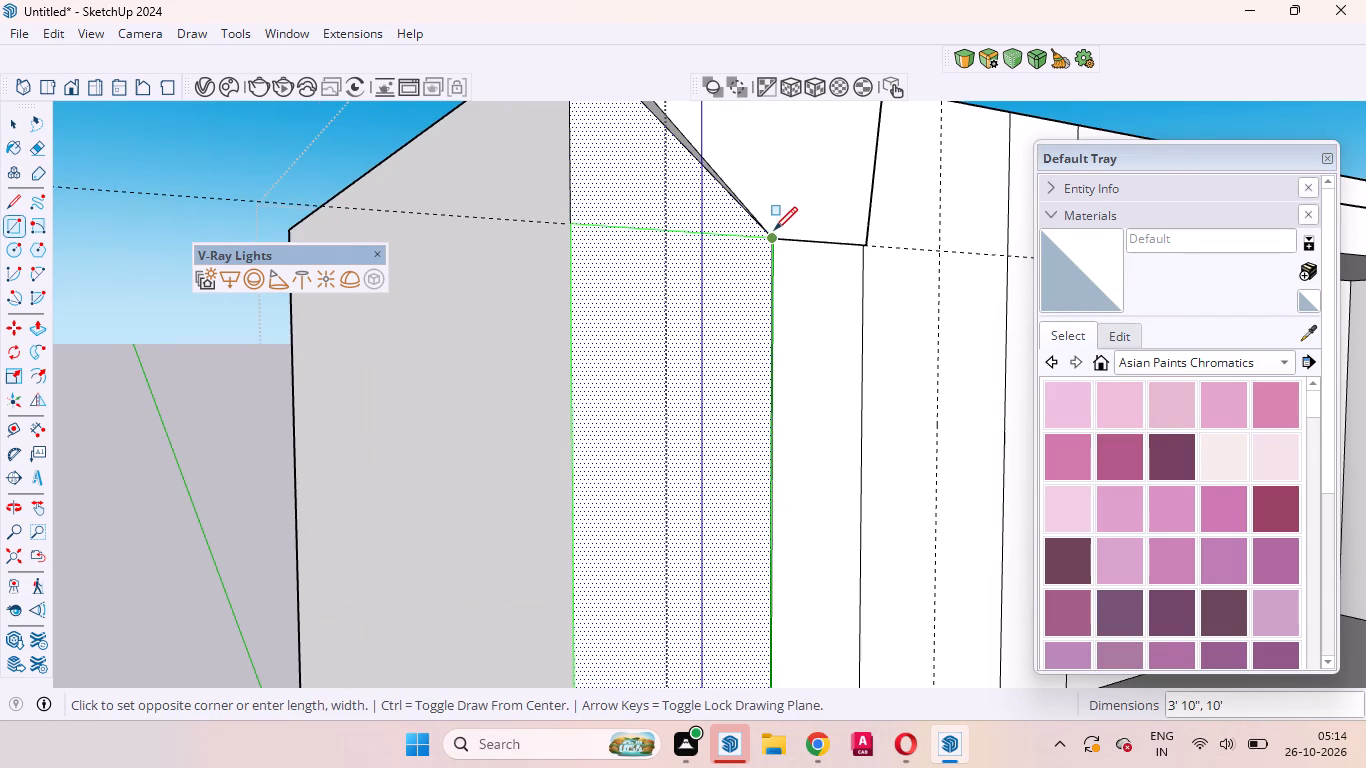
{"action": "left_click", "coordinate": [774, 237]}
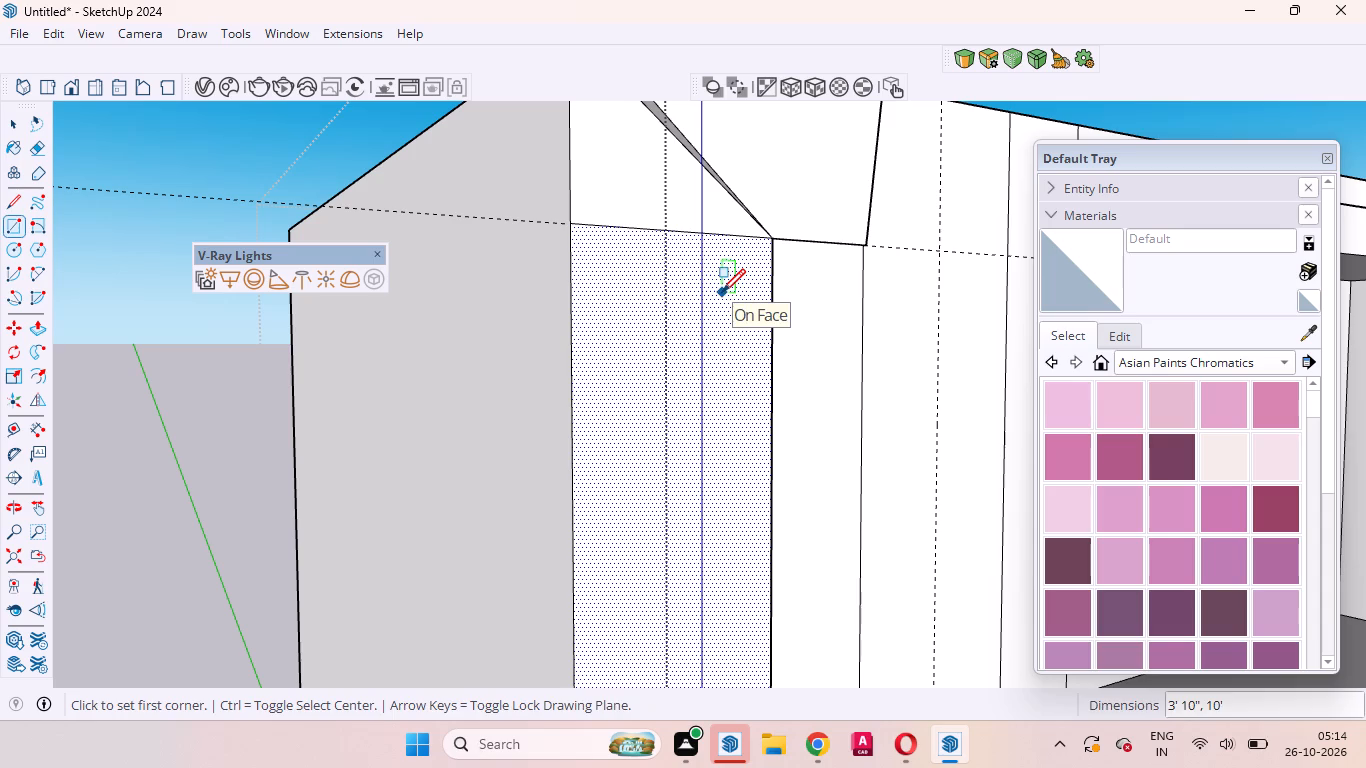
{"action": "key", "text": "space"}
Push/pull the rectangular face on the corner strip outward about 5 5/16", aligning it to the tapered projection's top edge.
{"action": "left_click", "coordinate": [604, 171]}
{"action": "scroll", "coordinate": [659, 213], "scroll_direction": "down", "scroll_amount": 4}
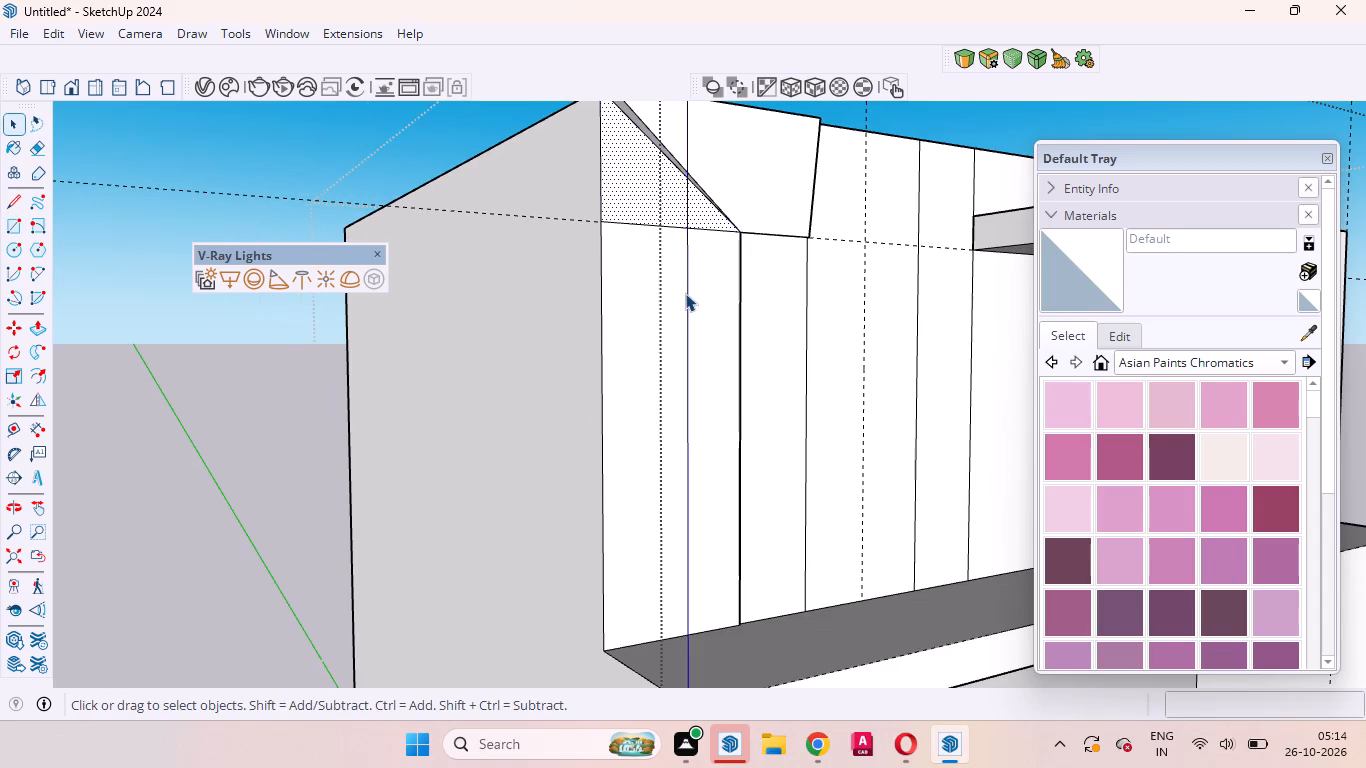
{"action": "left_click", "coordinate": [685, 294]}
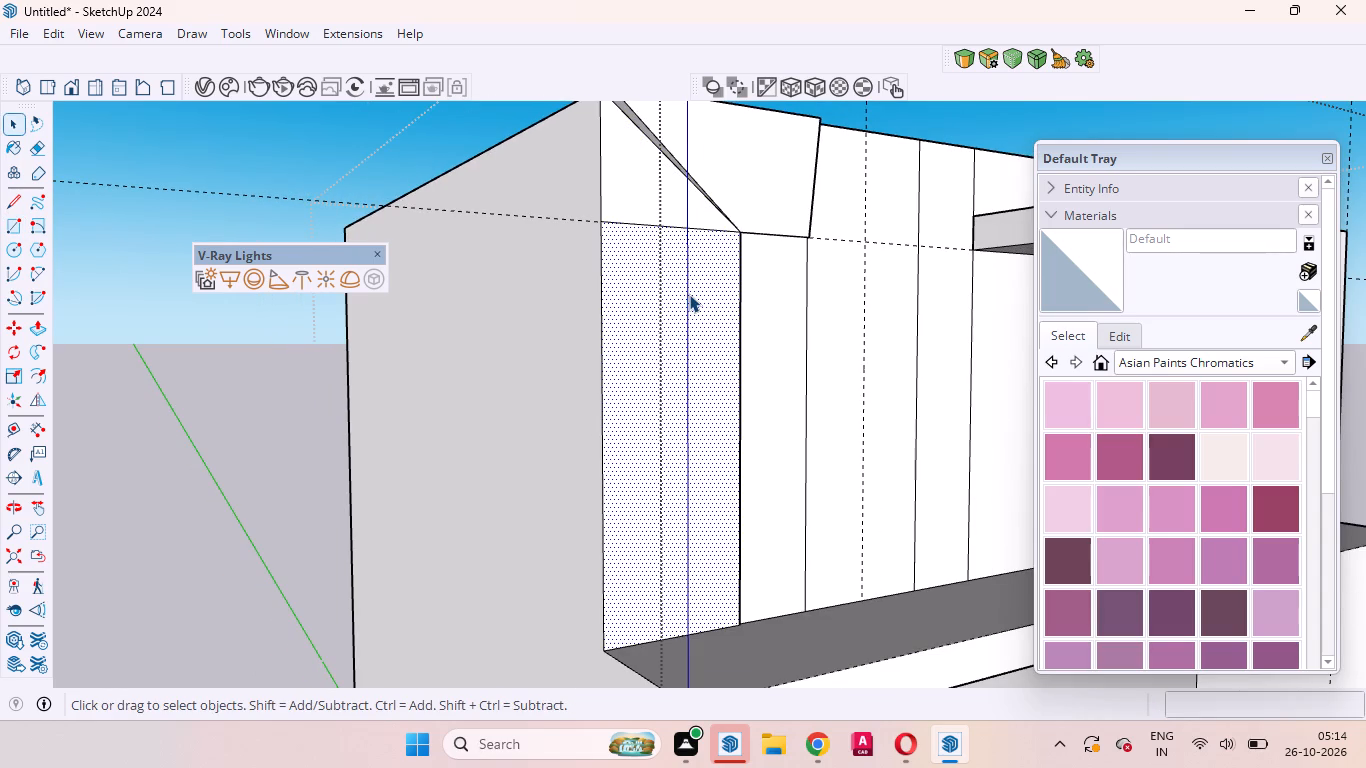
{"action": "key", "text": "p"}
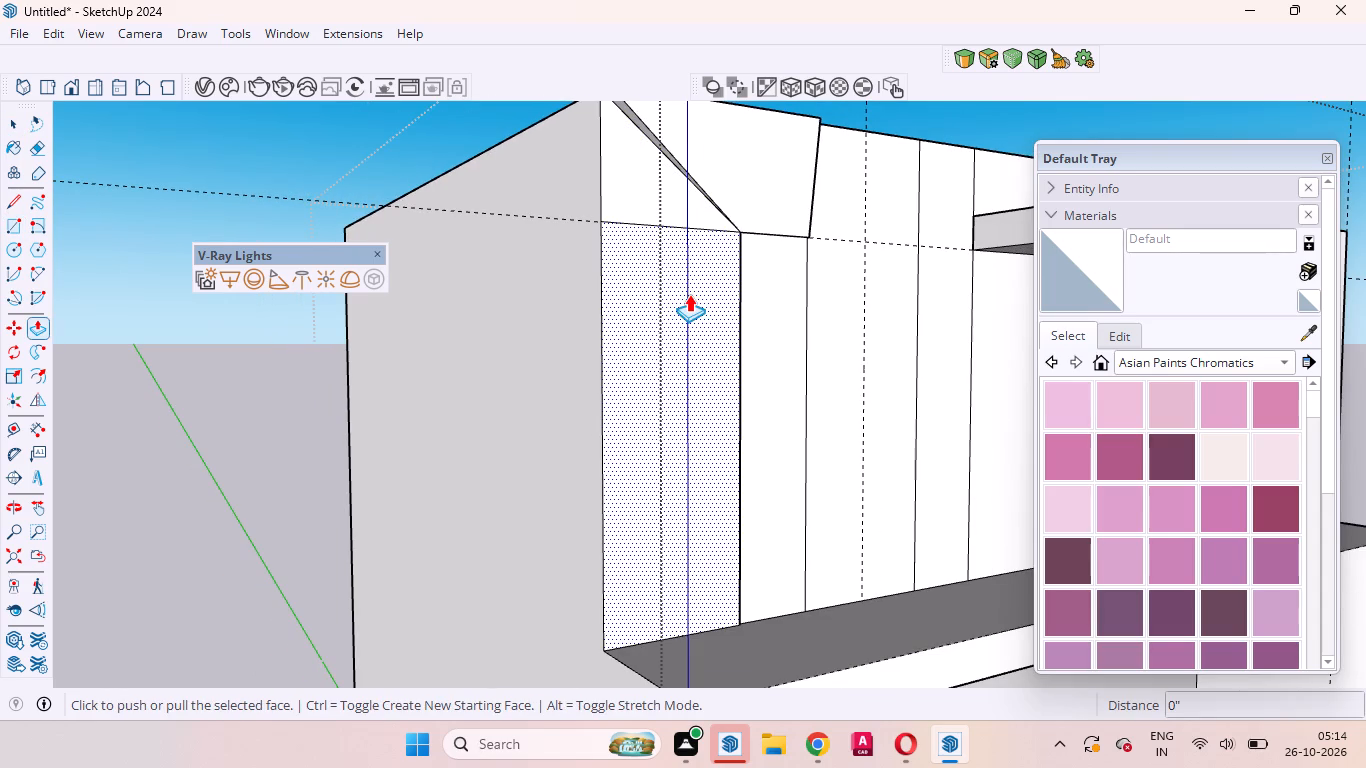
{"action": "left_click", "coordinate": [659, 284]}
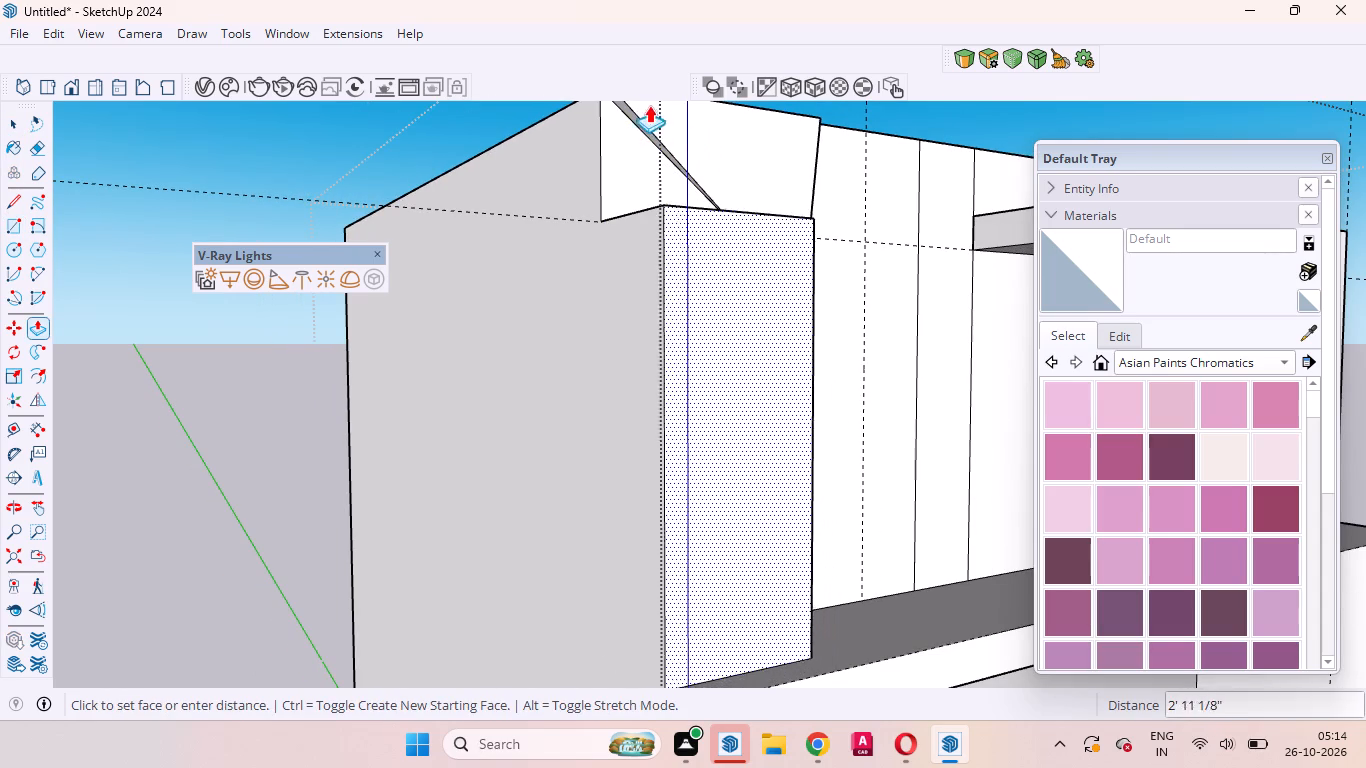
{"action": "scroll", "coordinate": [671, 348], "scroll_direction": "down", "scroll_amount": 4}
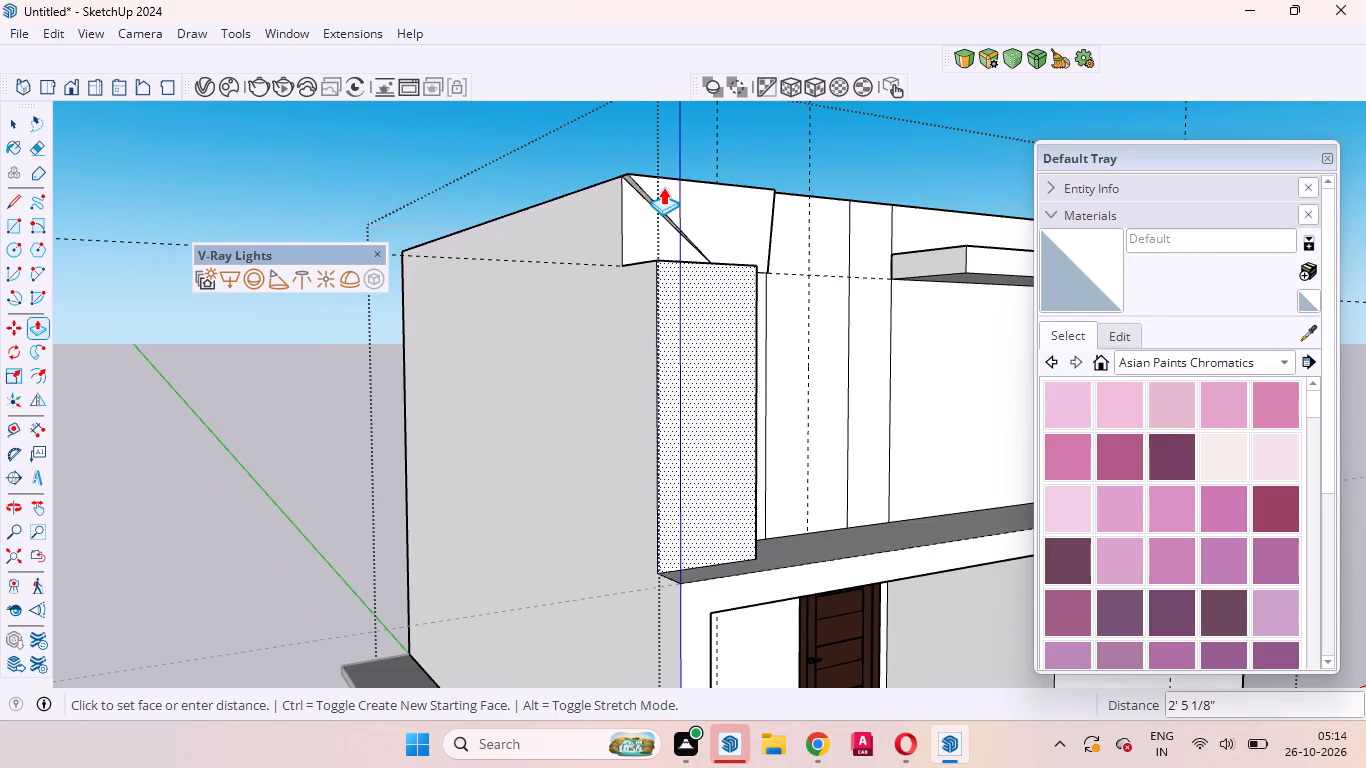
{"action": "scroll", "coordinate": [680, 193], "scroll_direction": "up", "scroll_amount": 8}
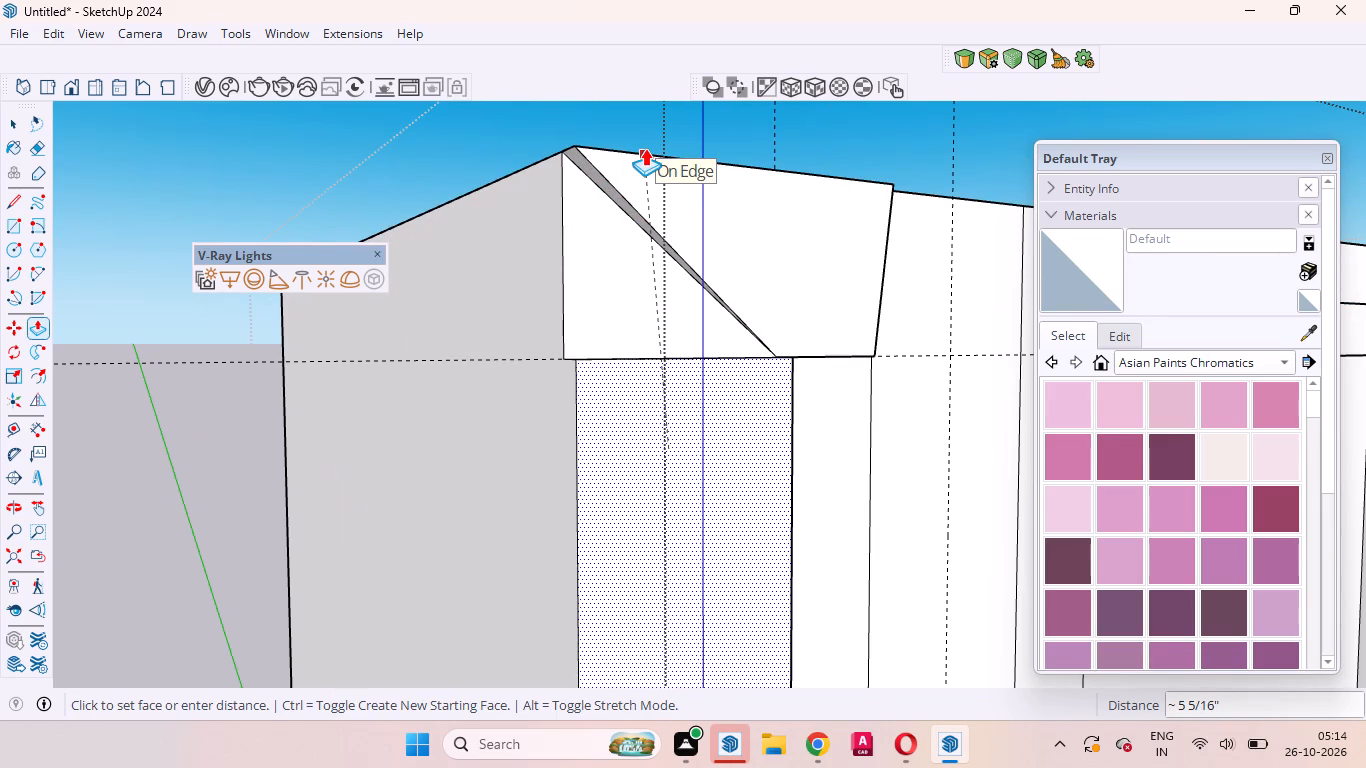
{"action": "left_click", "coordinate": [645, 148]}
{"action": "key", "text": "space"}
Examine where the pulled-out strip face meets the triangular face and the tapered projection.
{"action": "middle_click_drag", "start_coordinate": [817, 392], "coordinate": [526, 351]}
{"action": "scroll", "coordinate": [817, 392], "scroll_direction": "up", "scroll_amount": 1}
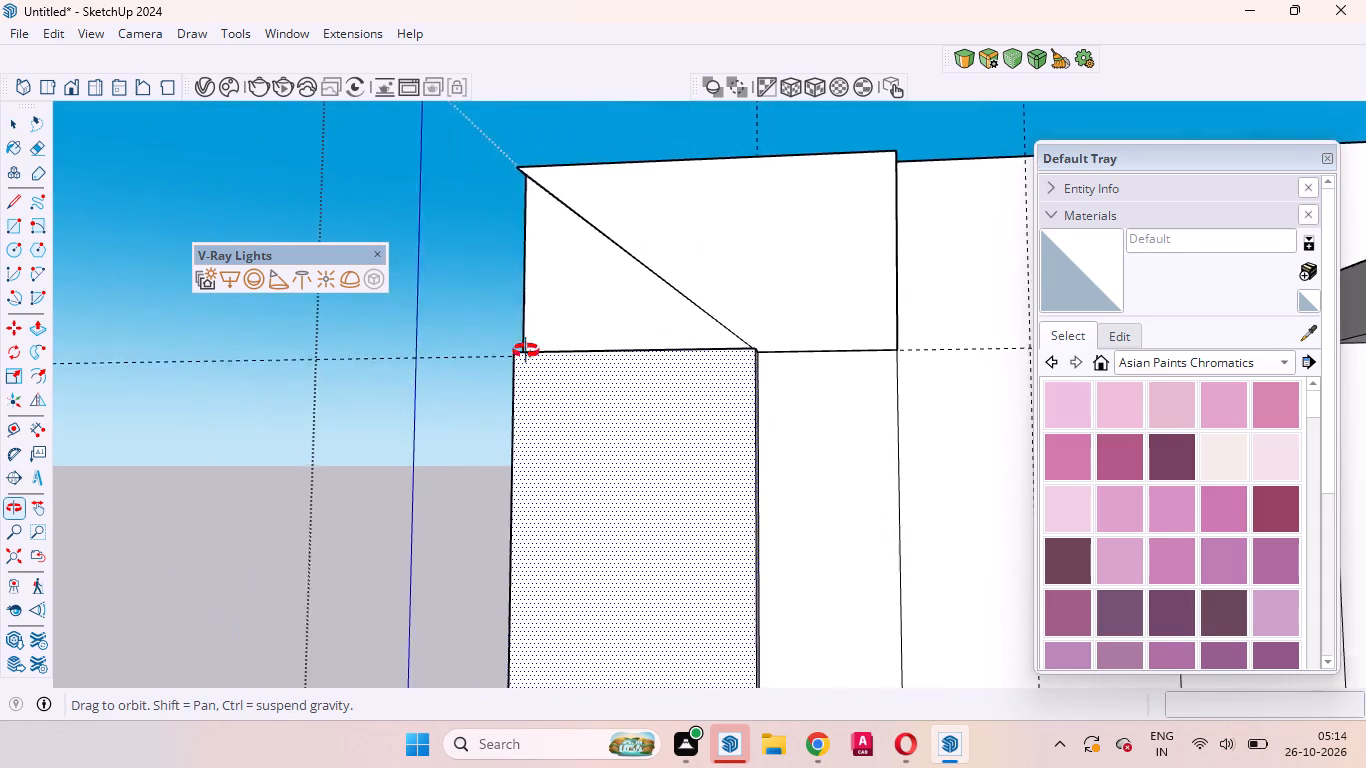
{"action": "middle_click_drag", "start_coordinate": [526, 351], "coordinate": [277, 357]}
{"action": "scroll", "coordinate": [628, 322], "scroll_direction": "down", "scroll_amount": 2}
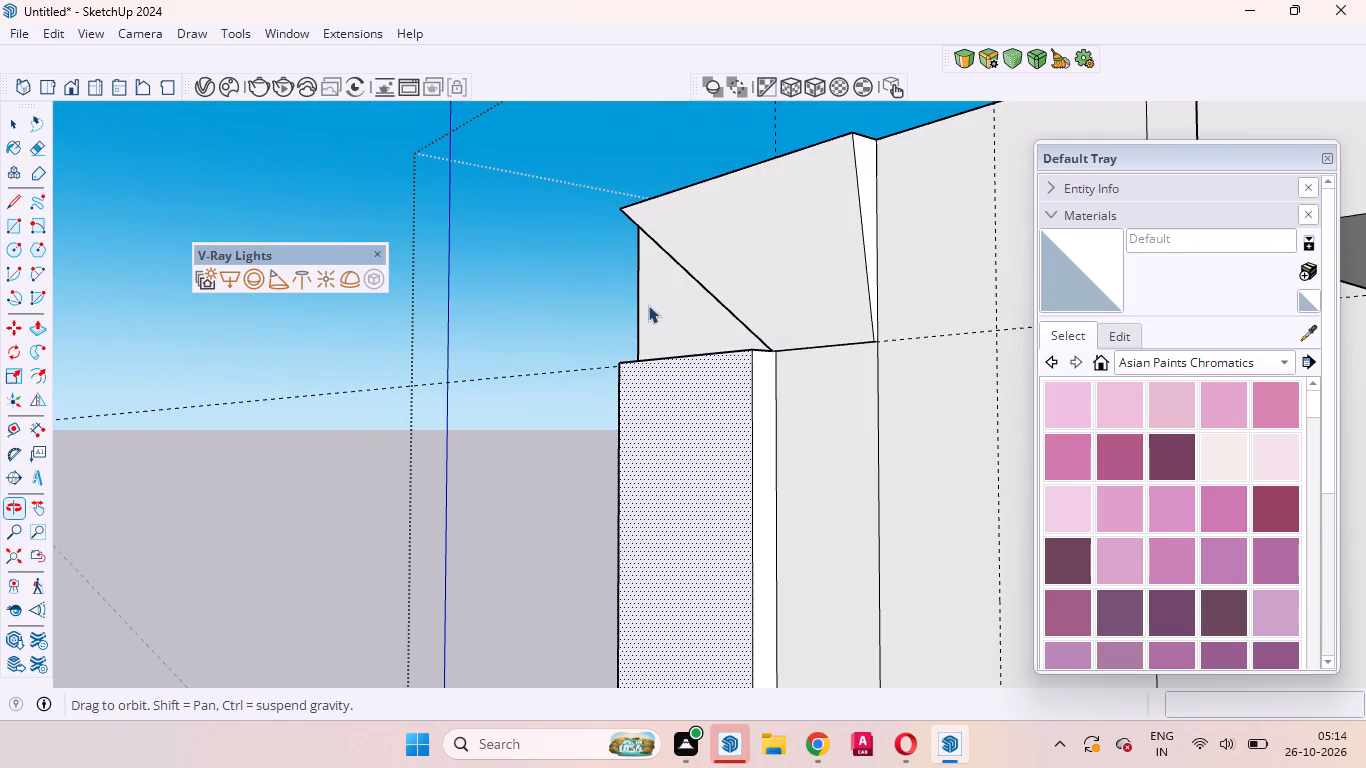
{"action": "scroll", "coordinate": [648, 305], "scroll_direction": "down", "scroll_amount": 5}
{"action": "scroll", "coordinate": [745, 405], "scroll_direction": "down", "scroll_amount": 3}
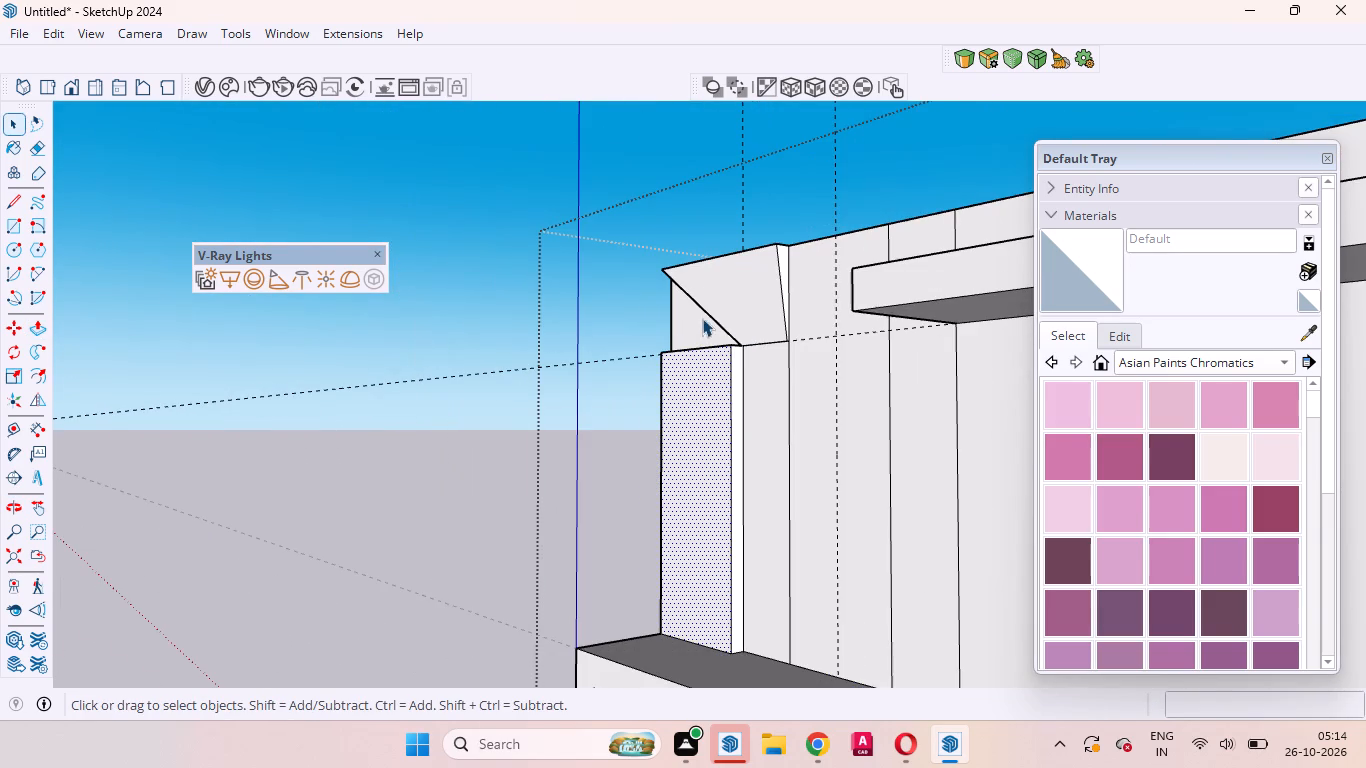
{"action": "scroll", "coordinate": [702, 318], "scroll_direction": "up", "scroll_amount": 7}
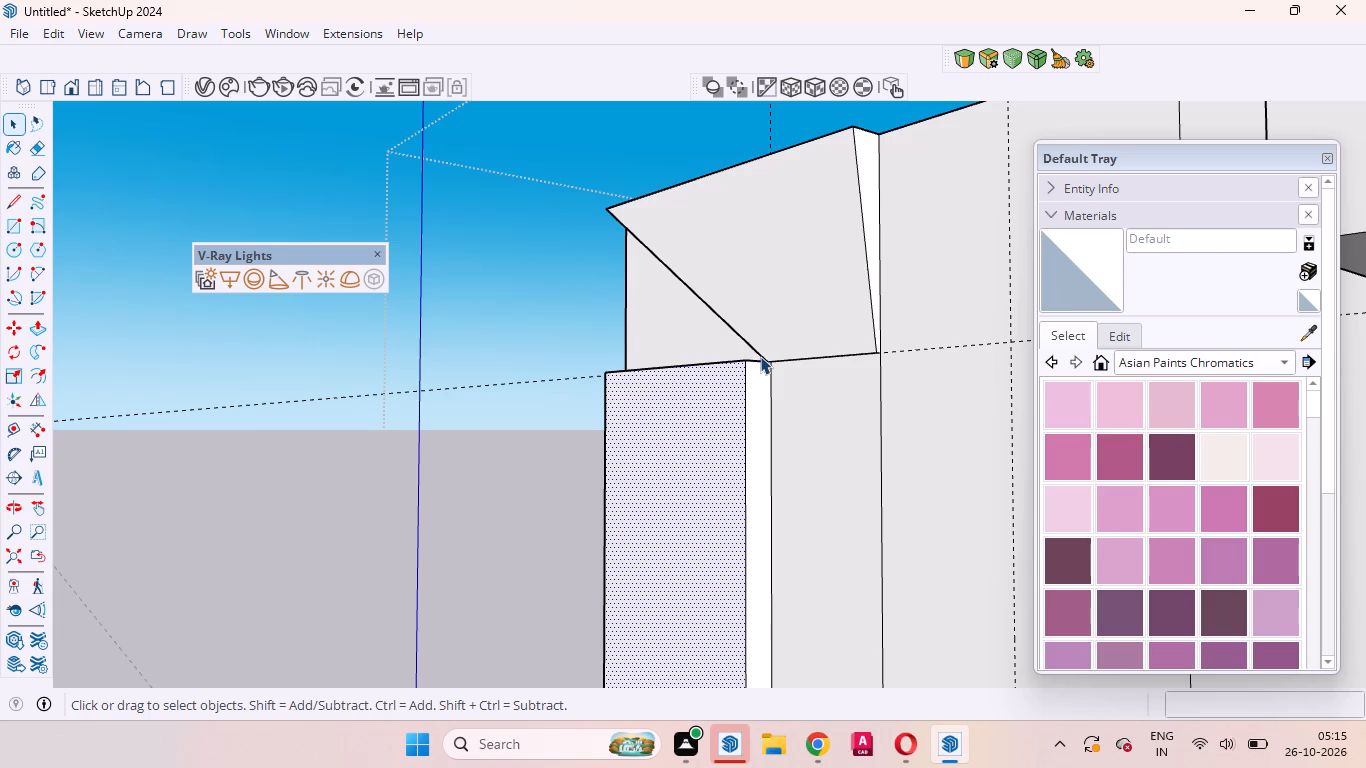
{"action": "scroll", "coordinate": [755, 360], "scroll_direction": "down", "scroll_amount": 1}
{"action": "scroll", "coordinate": [711, 350], "scroll_direction": "up", "scroll_amount": 9}
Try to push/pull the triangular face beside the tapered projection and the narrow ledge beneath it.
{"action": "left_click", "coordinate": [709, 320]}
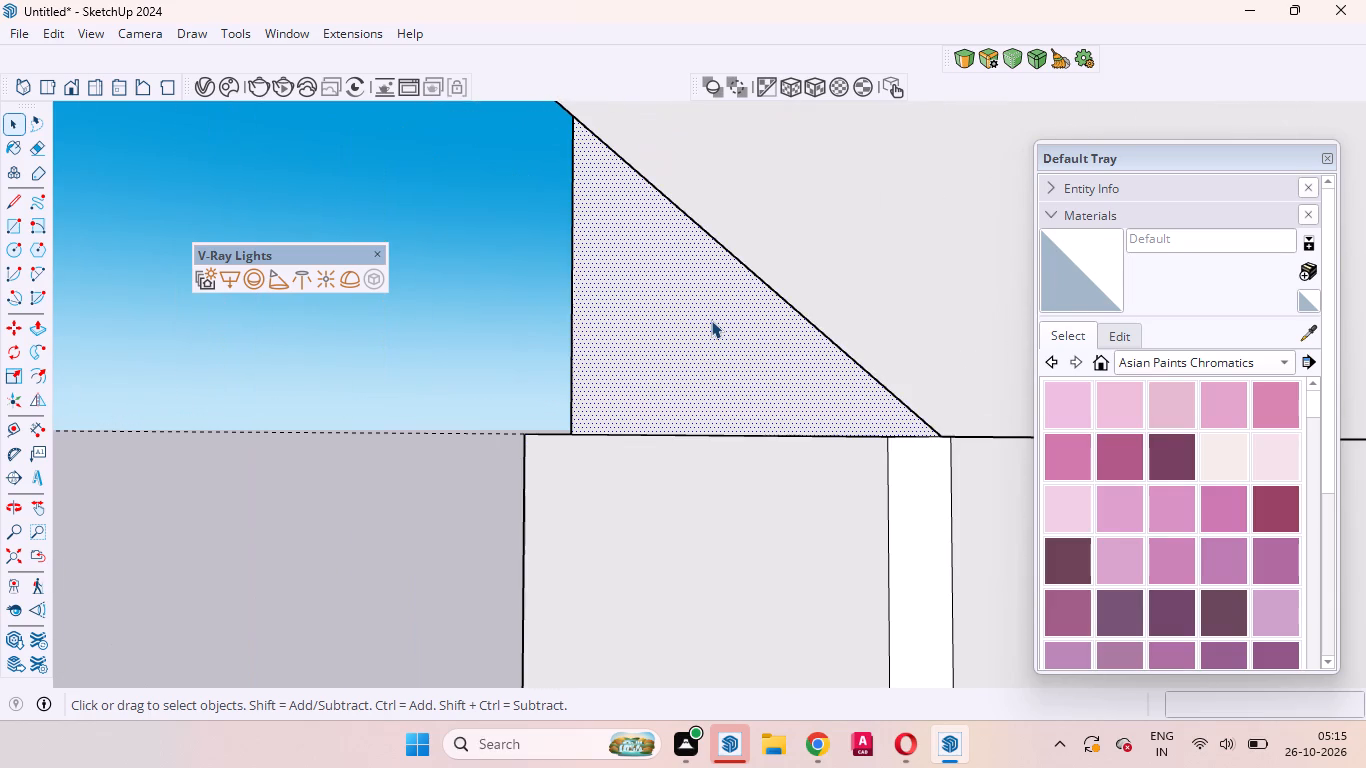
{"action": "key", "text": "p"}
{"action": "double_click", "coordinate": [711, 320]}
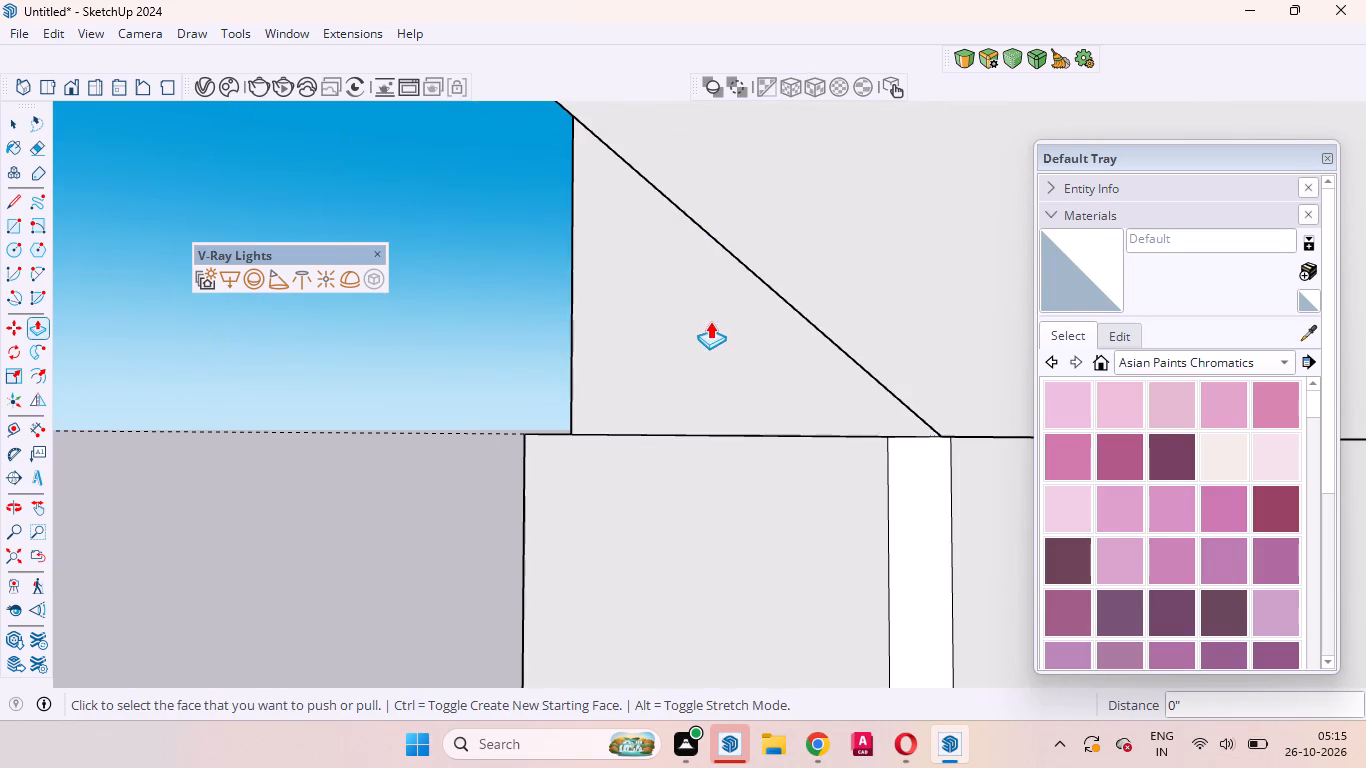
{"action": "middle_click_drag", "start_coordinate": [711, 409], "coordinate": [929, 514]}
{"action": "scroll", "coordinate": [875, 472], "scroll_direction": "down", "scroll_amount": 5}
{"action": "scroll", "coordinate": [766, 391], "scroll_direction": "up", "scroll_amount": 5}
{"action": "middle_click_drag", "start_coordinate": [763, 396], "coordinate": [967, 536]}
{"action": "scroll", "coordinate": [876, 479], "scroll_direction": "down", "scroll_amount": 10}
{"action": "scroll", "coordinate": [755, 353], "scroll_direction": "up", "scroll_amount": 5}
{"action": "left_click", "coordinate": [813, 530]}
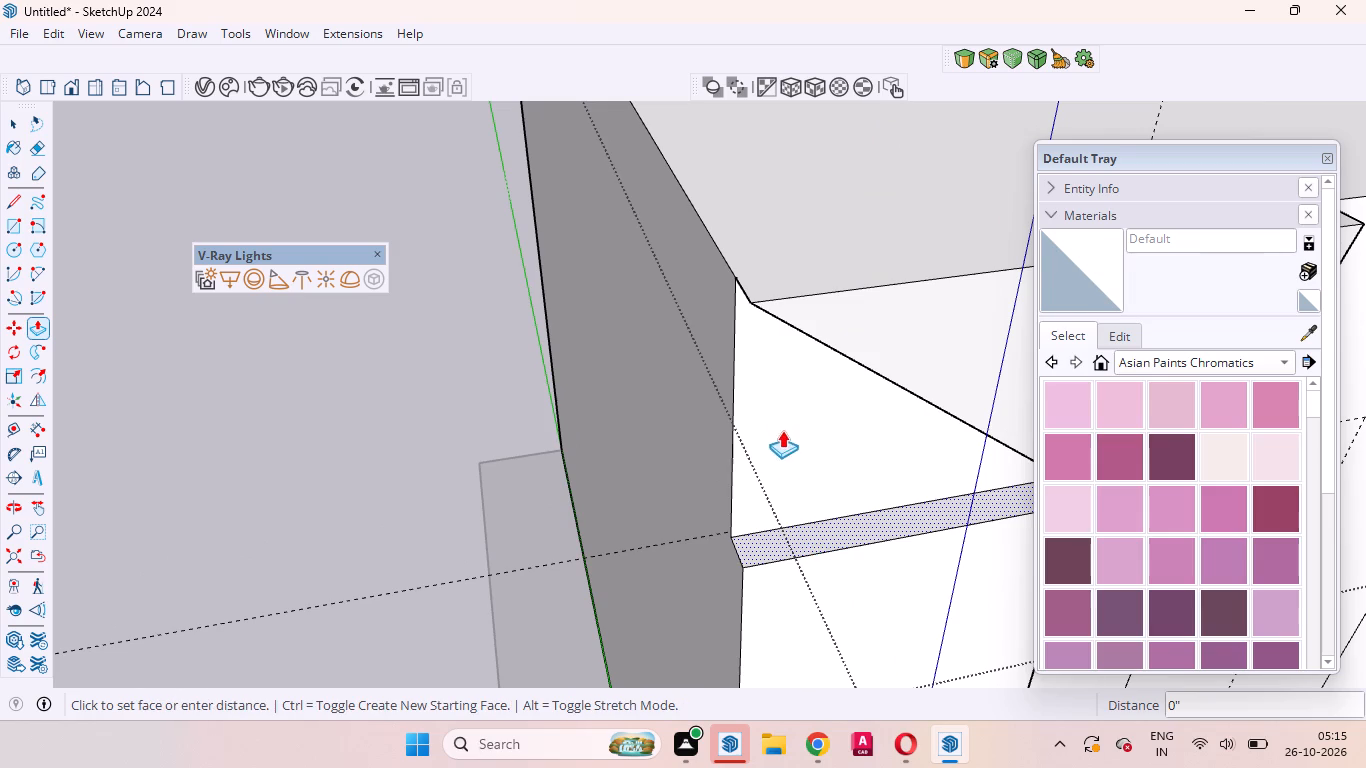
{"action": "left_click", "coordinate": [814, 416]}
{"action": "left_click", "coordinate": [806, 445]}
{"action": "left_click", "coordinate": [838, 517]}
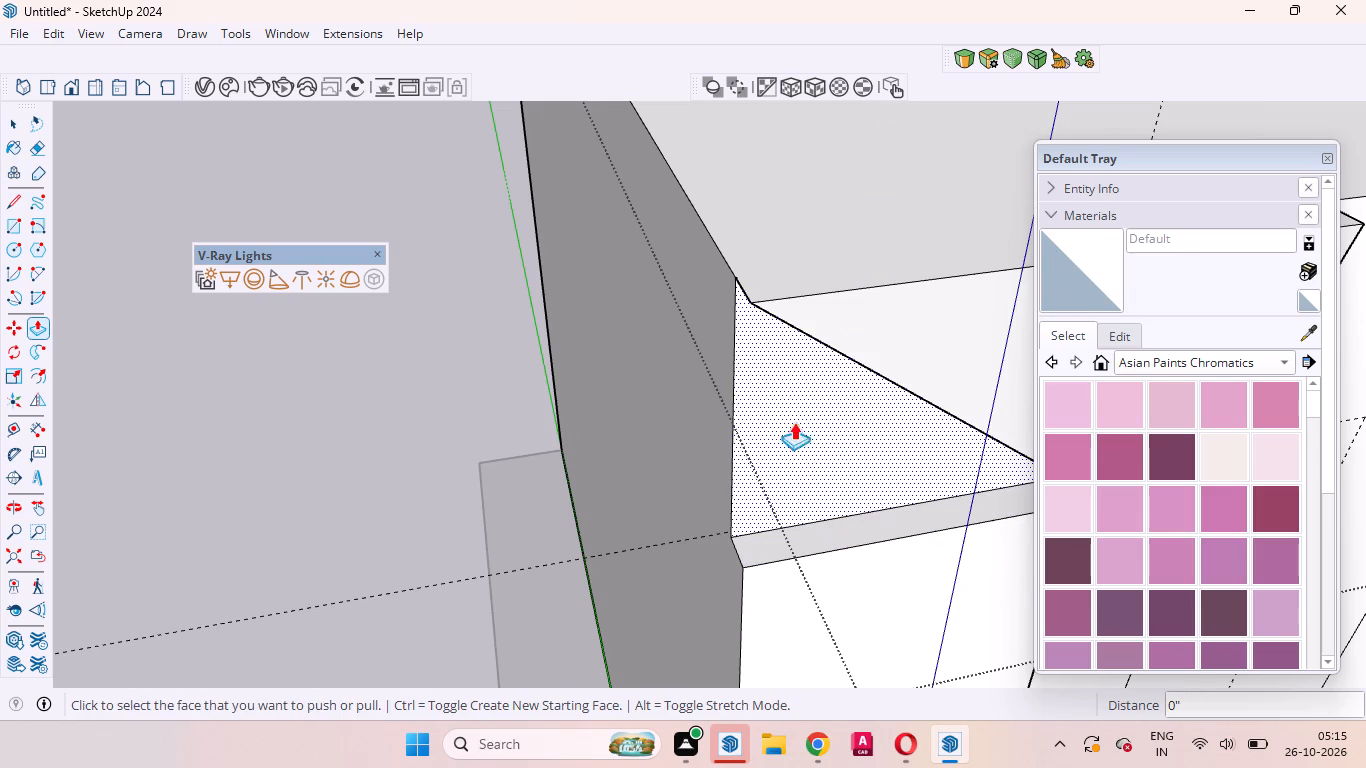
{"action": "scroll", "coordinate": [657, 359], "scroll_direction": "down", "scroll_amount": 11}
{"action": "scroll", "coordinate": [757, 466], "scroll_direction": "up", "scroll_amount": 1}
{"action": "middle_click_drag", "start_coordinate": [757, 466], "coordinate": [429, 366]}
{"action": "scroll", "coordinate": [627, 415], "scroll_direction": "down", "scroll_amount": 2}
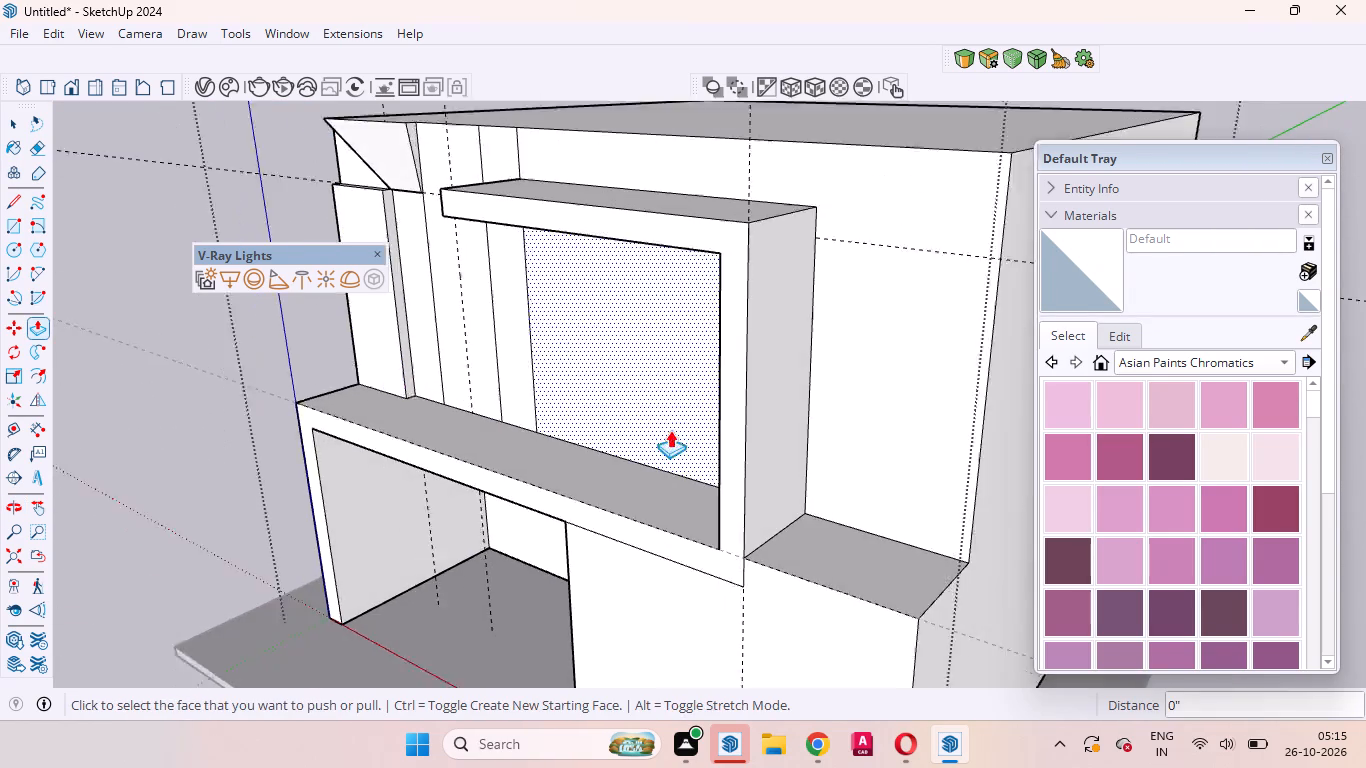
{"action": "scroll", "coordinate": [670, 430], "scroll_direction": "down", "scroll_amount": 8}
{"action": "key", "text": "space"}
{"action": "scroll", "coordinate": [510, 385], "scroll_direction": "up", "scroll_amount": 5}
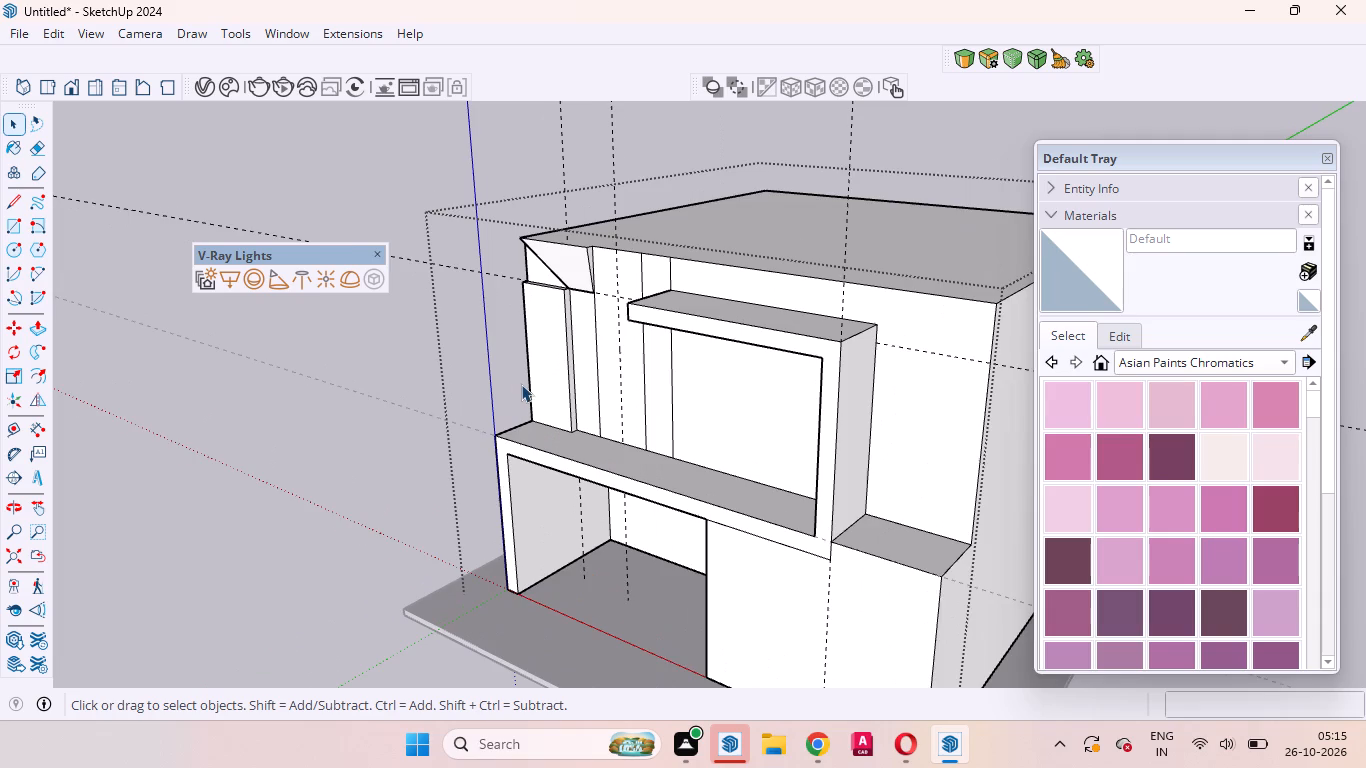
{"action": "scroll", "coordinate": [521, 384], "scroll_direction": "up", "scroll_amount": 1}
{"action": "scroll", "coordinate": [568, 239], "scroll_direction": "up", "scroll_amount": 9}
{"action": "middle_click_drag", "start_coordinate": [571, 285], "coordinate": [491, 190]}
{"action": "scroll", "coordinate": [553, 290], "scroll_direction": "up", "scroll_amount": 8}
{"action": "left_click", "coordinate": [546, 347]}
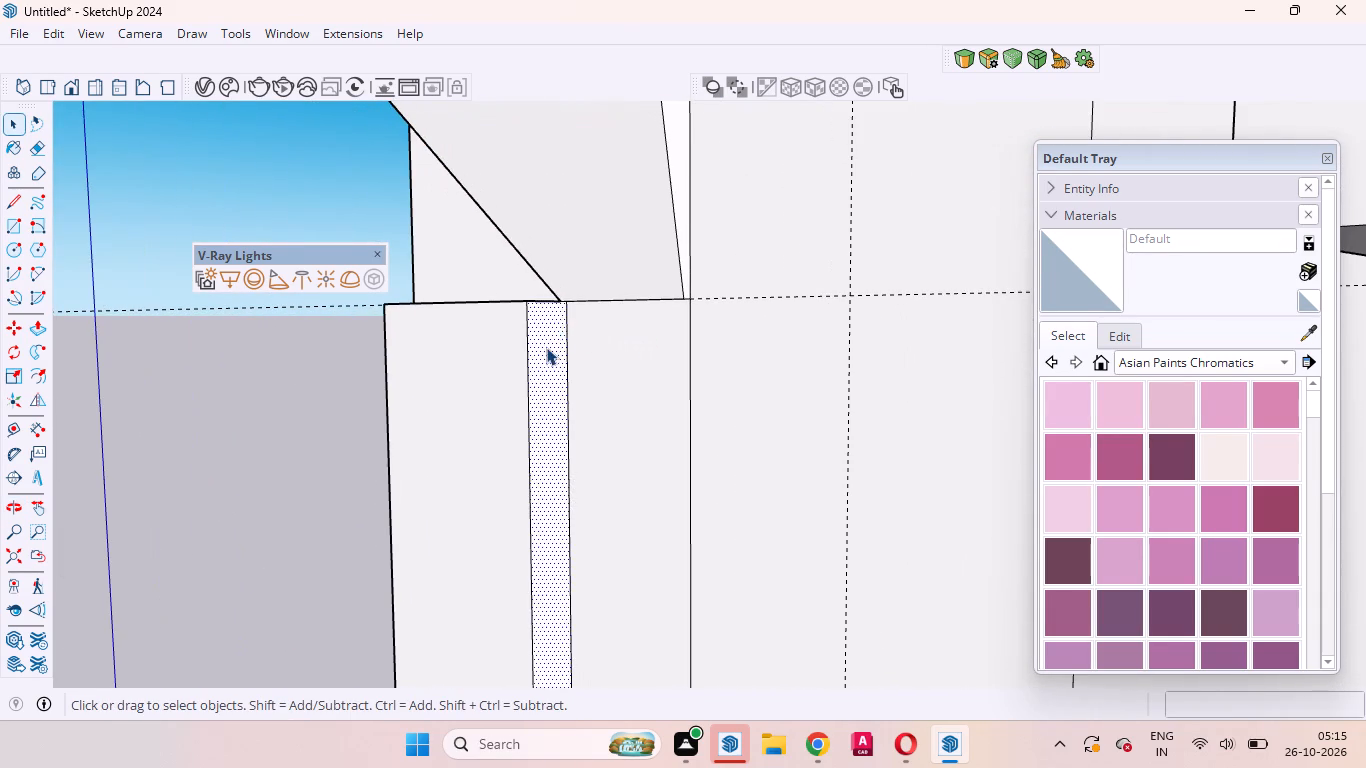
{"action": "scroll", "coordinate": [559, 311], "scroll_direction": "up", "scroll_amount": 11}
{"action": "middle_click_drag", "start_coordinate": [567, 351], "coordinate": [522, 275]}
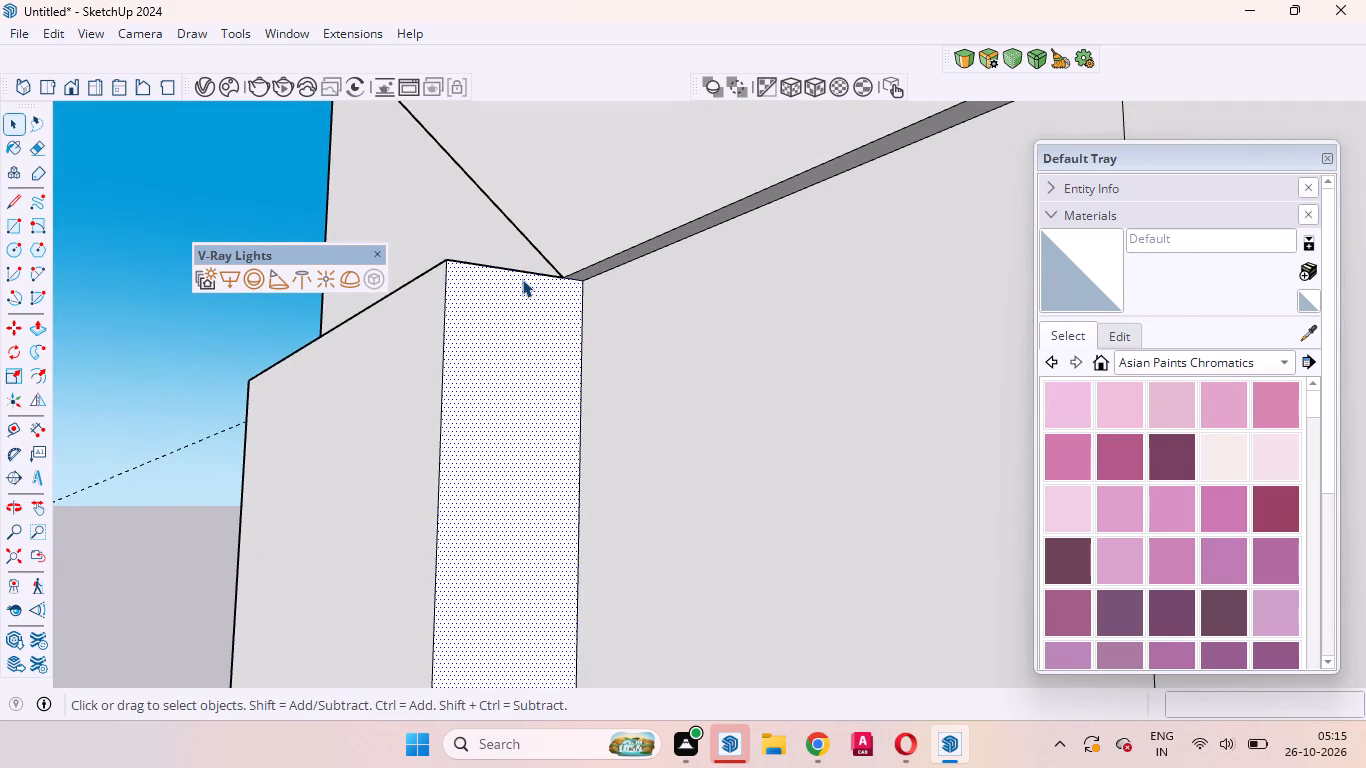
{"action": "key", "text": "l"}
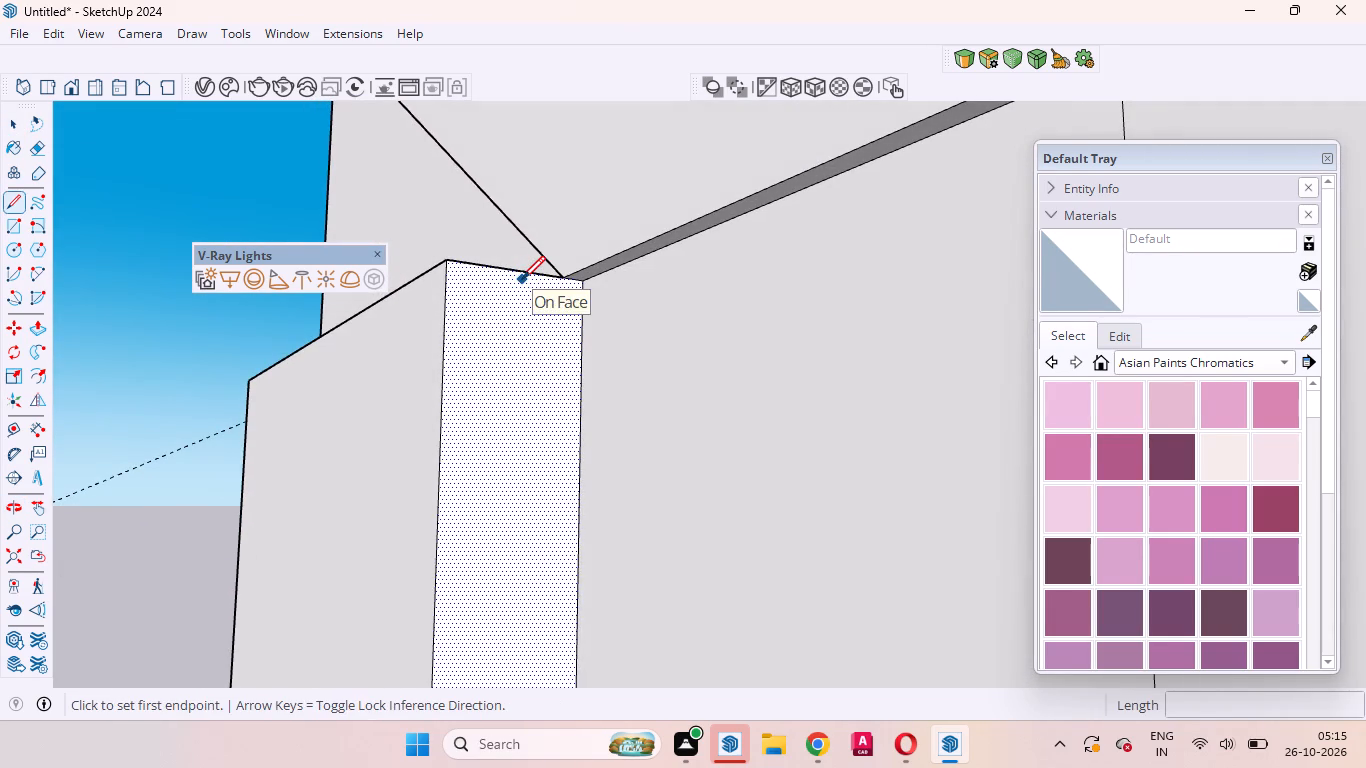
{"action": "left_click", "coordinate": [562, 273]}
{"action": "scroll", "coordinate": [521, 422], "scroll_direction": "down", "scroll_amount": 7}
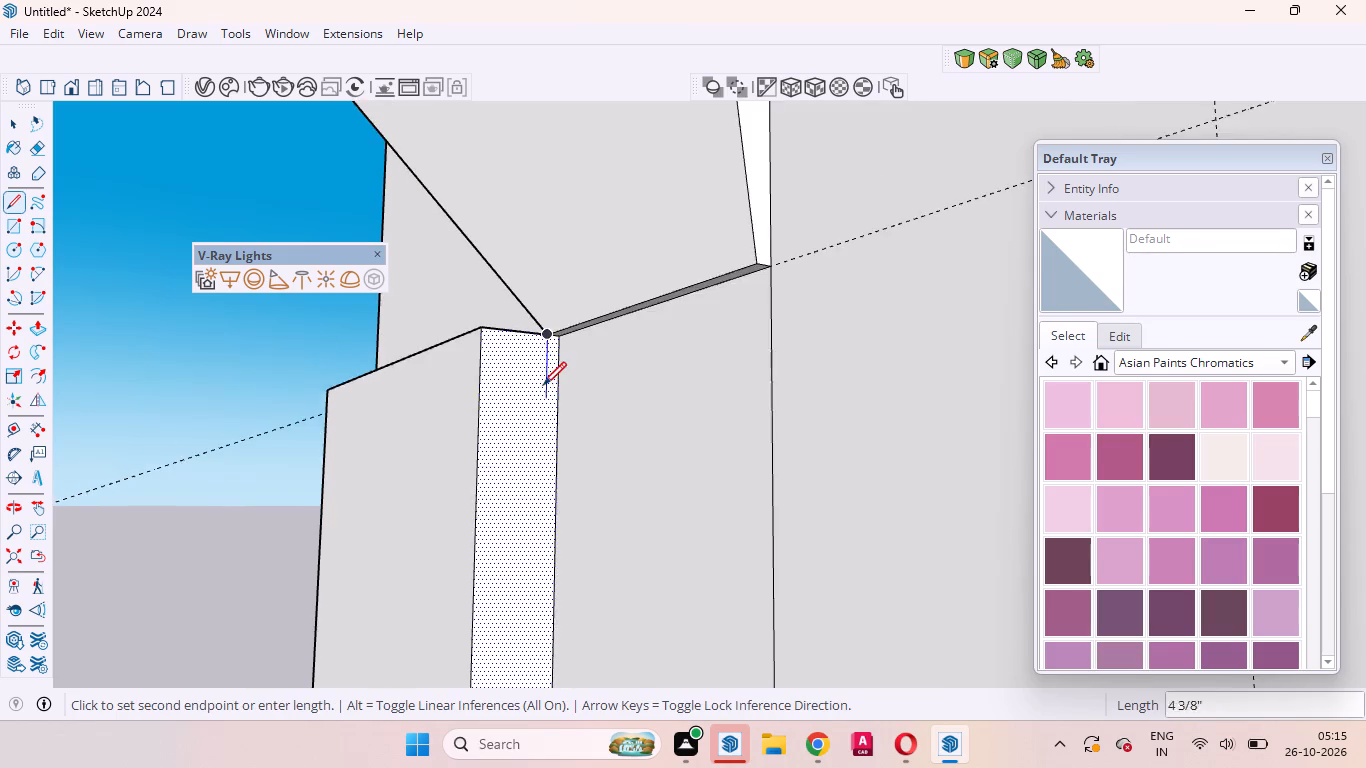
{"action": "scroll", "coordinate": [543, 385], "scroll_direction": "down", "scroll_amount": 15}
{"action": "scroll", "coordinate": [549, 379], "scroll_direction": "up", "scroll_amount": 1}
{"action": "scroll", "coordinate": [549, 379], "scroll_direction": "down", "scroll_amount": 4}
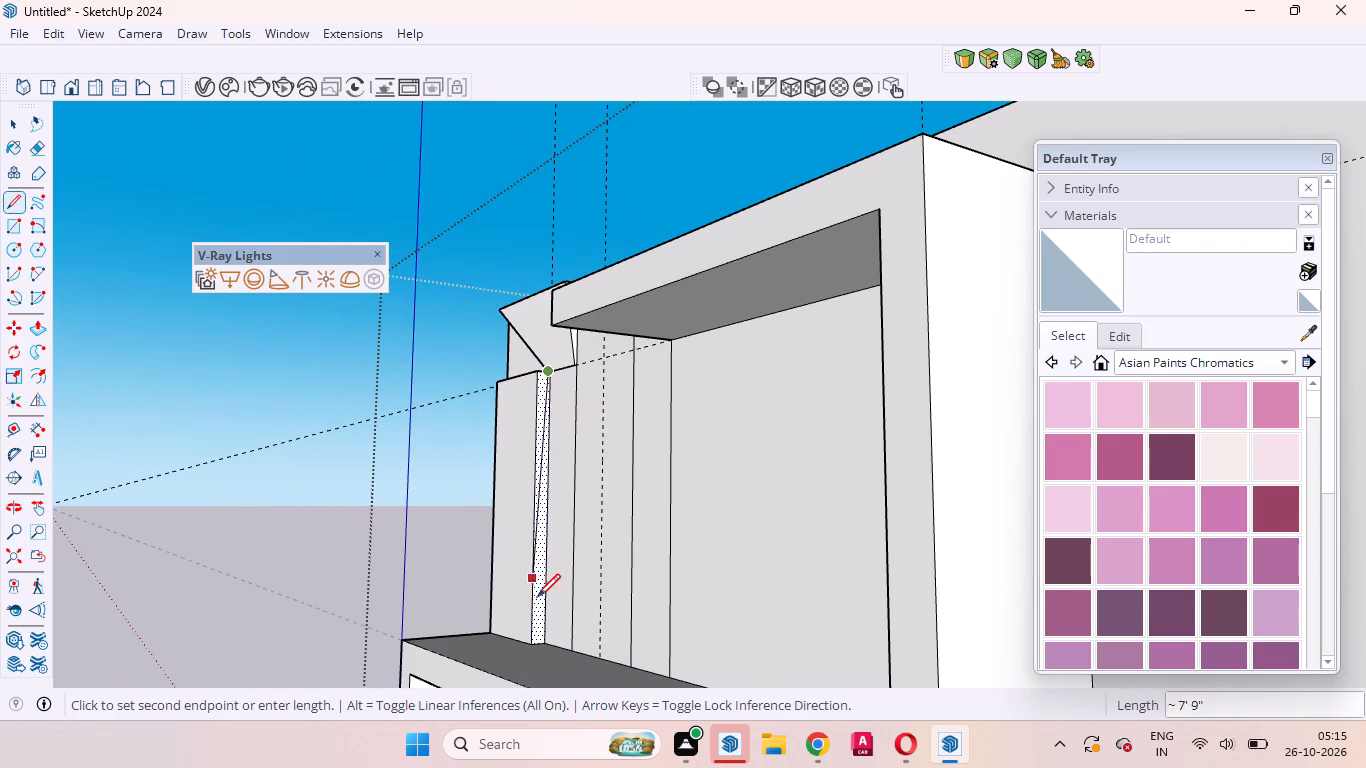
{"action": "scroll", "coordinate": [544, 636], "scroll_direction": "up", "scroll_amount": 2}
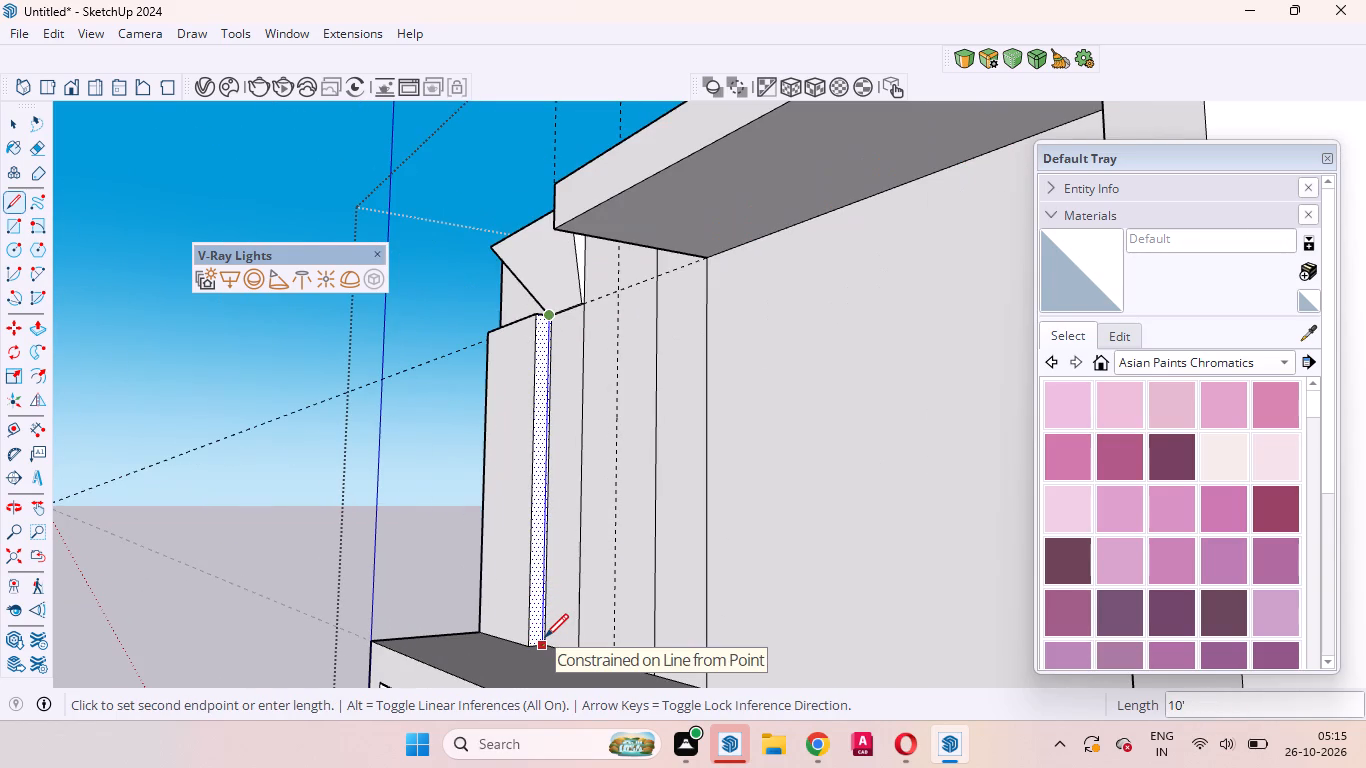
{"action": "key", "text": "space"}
Draw a diagonal line about 3' 10 5/16" across the strip's top ledge, from its front outer corner to the tapered projection's lower inner corner.
{"action": "middle_click_drag", "start_coordinate": [528, 482], "coordinate": [722, 604]}
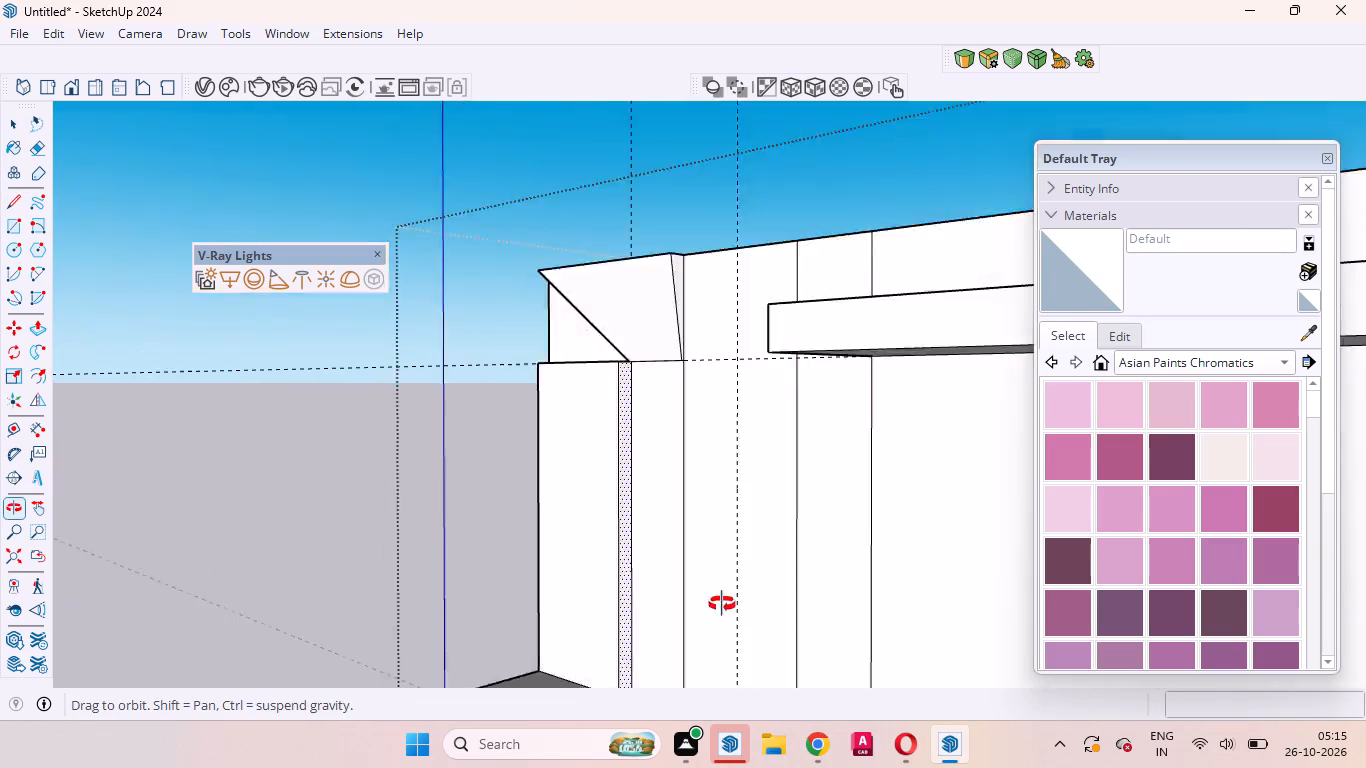
{"action": "middle_click_drag", "start_coordinate": [722, 604], "coordinate": [782, 642]}
{"action": "scroll", "coordinate": [766, 547], "scroll_direction": "down", "scroll_amount": 5}
{"action": "middle_click_drag", "start_coordinate": [797, 572], "coordinate": [815, 615]}
{"action": "scroll", "coordinate": [808, 602], "scroll_direction": "up", "scroll_amount": 6}
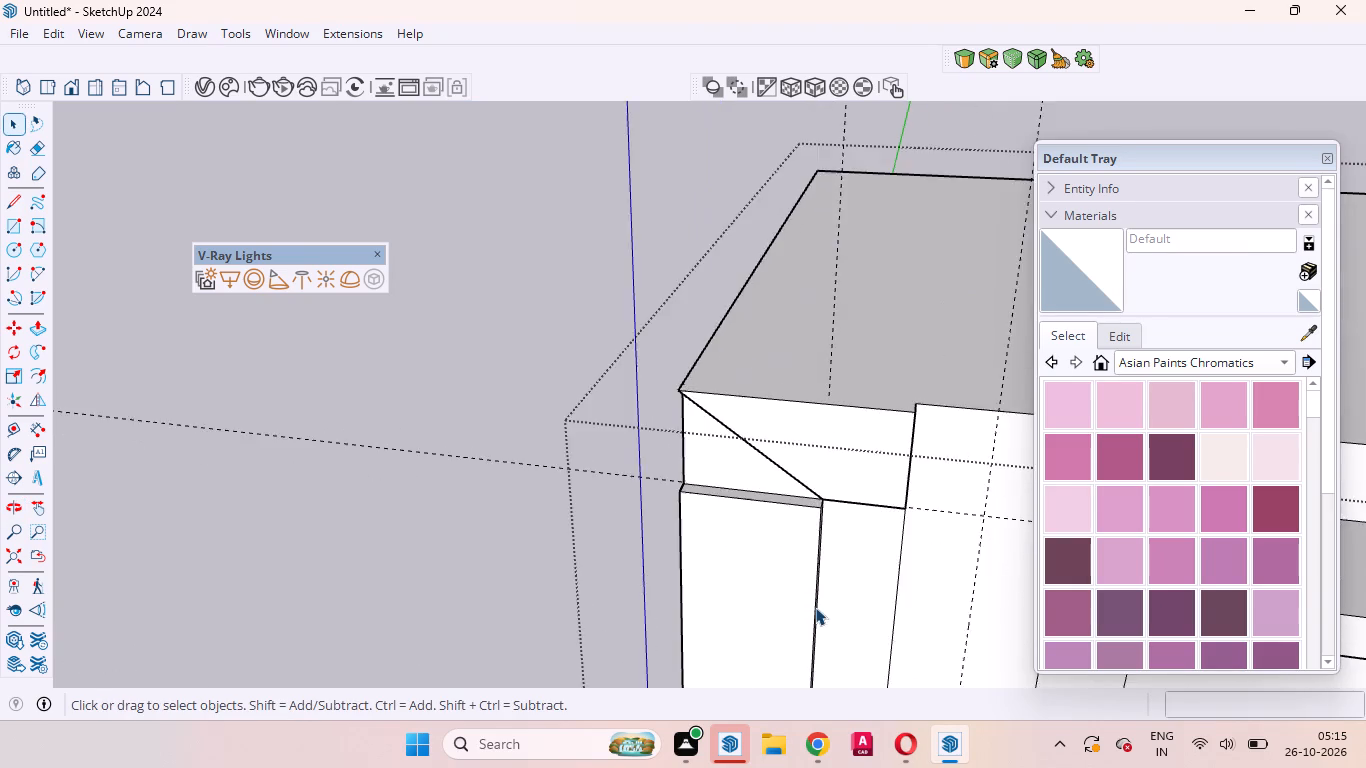
{"action": "scroll", "coordinate": [815, 607], "scroll_direction": "up", "scroll_amount": 6}
{"action": "middle_click_drag", "start_coordinate": [782, 560], "coordinate": [880, 668]}
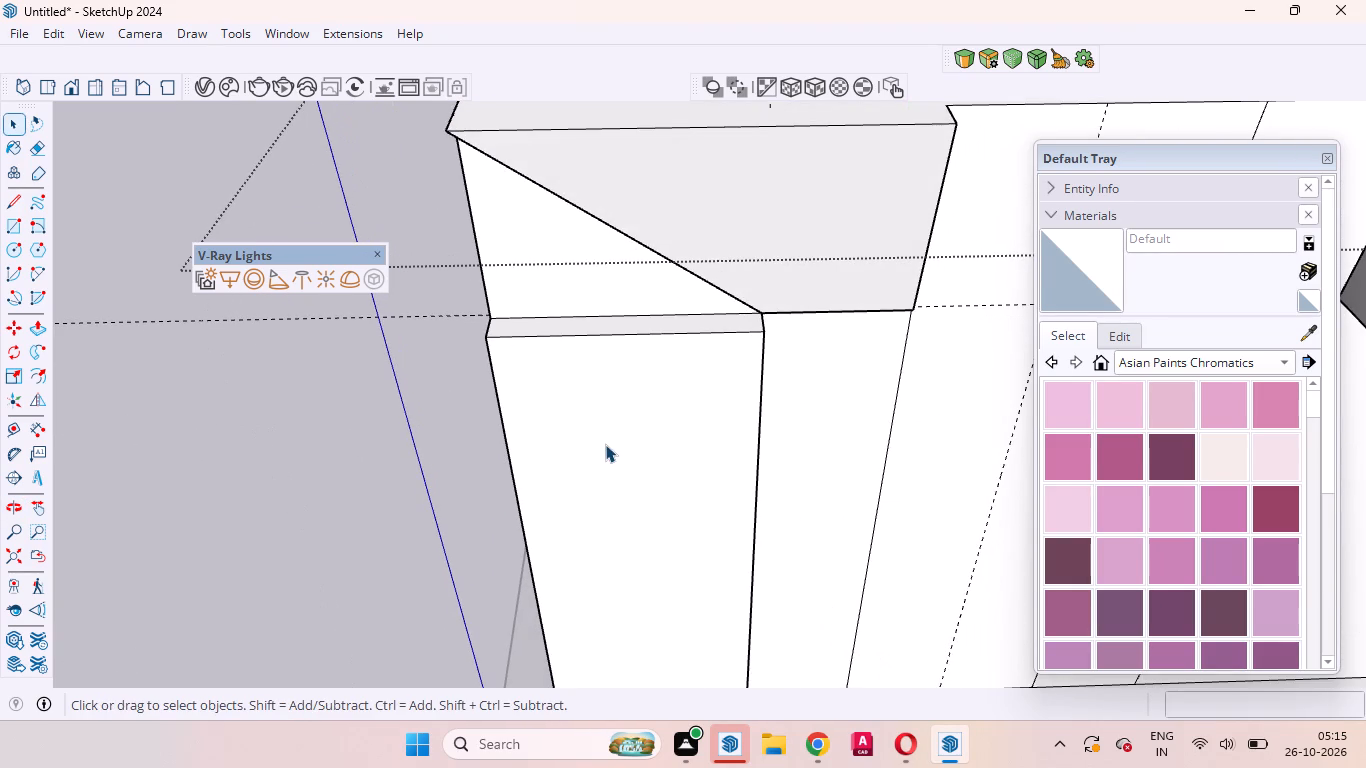
{"action": "key", "text": "l"}
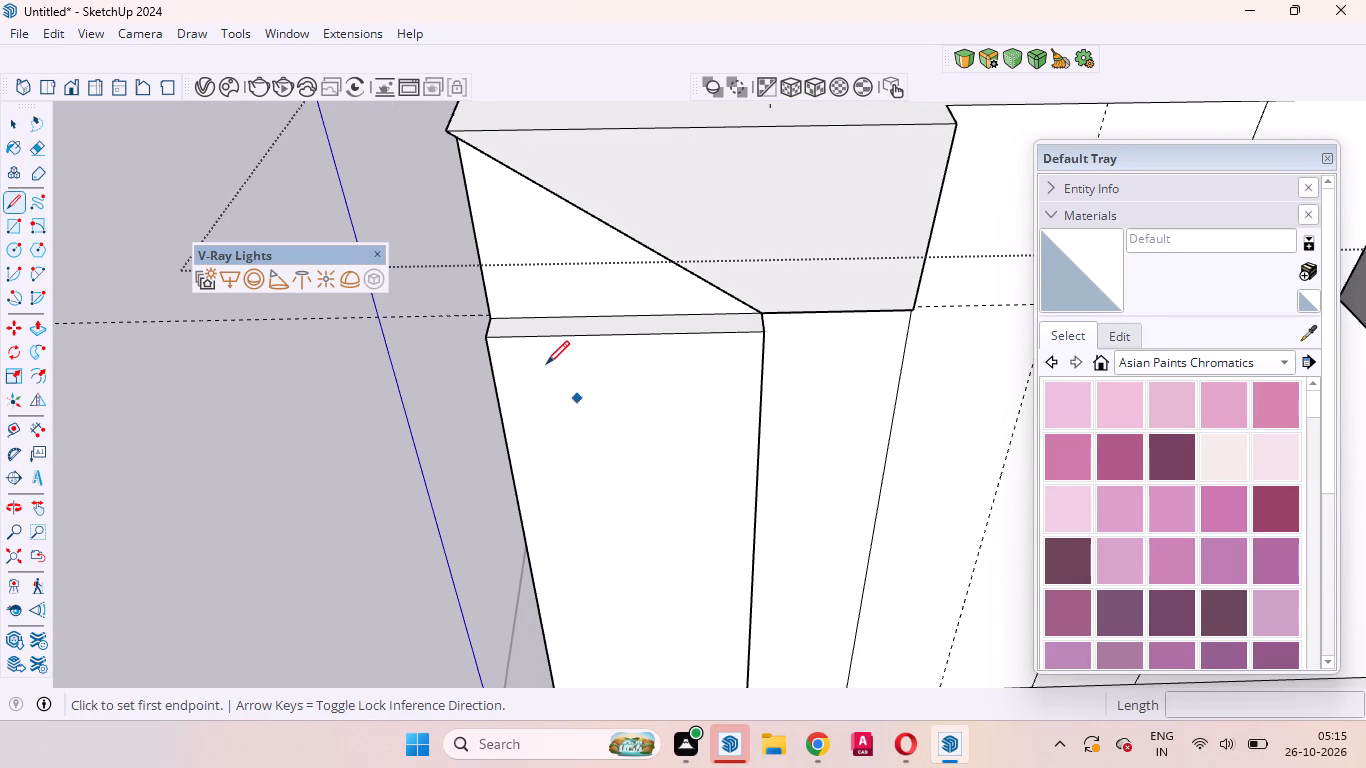
{"action": "left_click", "coordinate": [482, 334]}
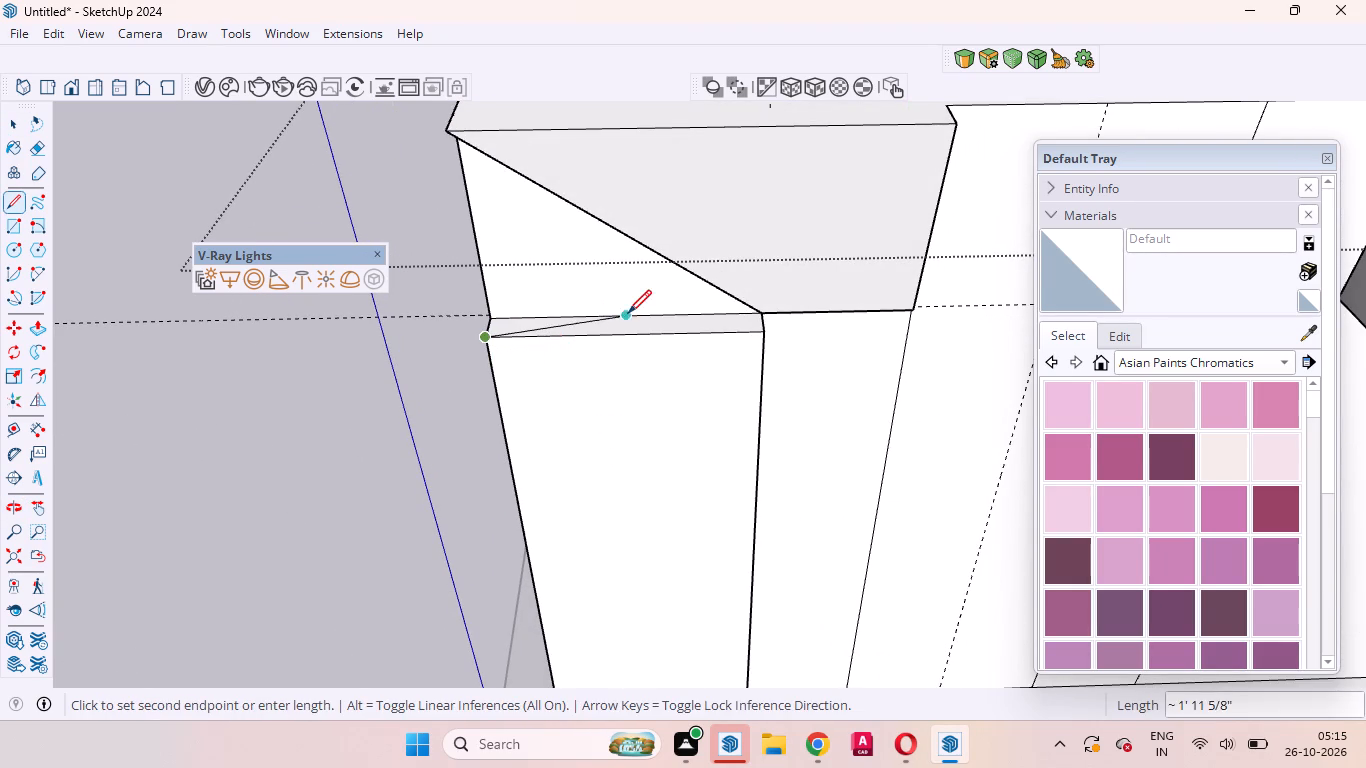
{"action": "scroll", "coordinate": [768, 309], "scroll_direction": "up", "scroll_amount": 6}
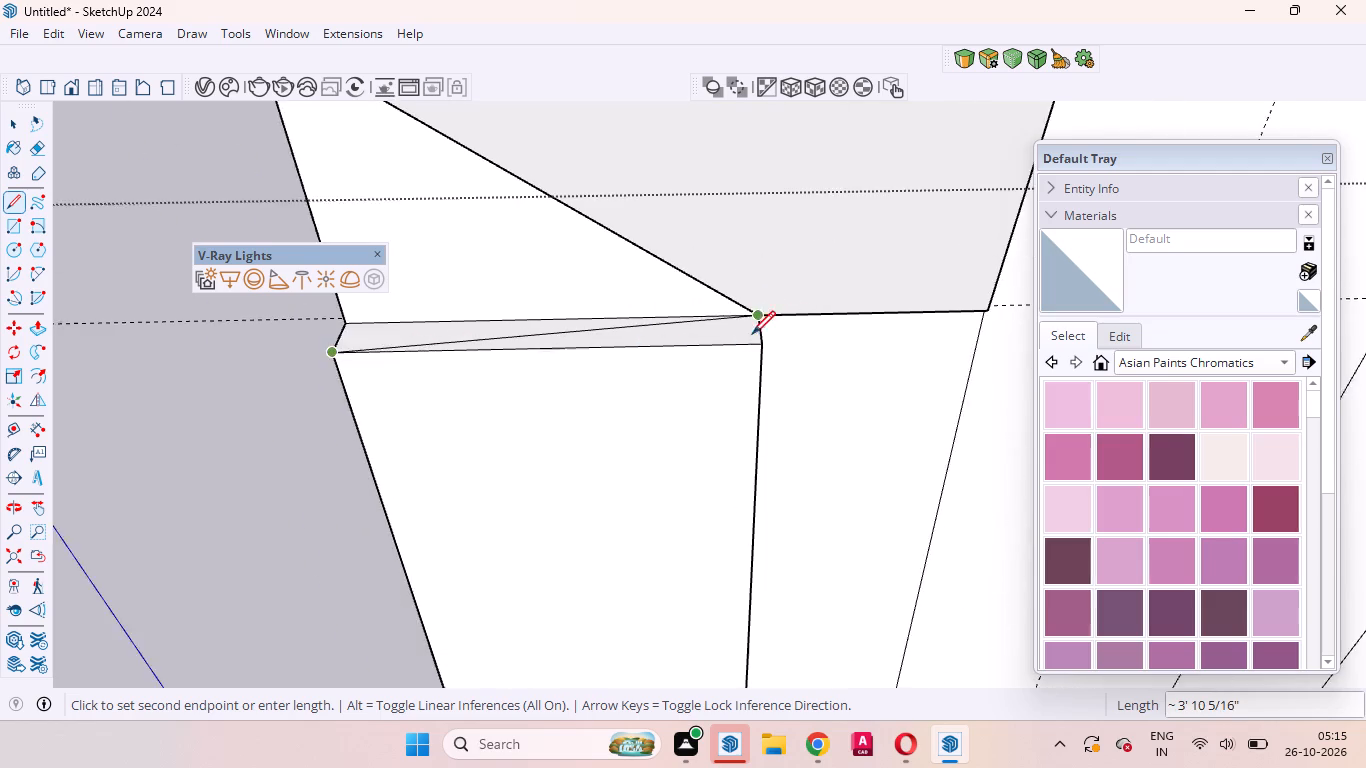
{"action": "scroll", "coordinate": [752, 334], "scroll_direction": "up", "scroll_amount": 3}
{"action": "left_click", "coordinate": [761, 309]}
{"action": "key", "text": "space"}
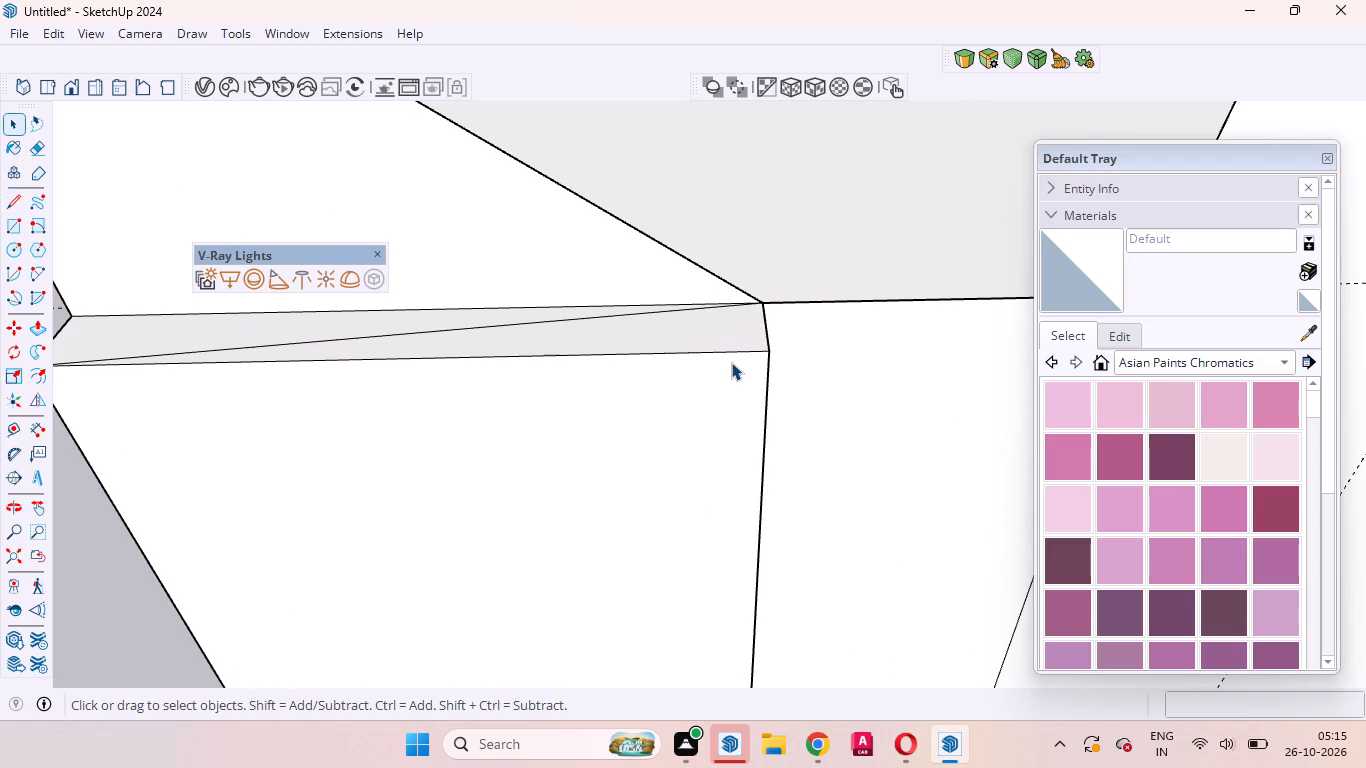
Push/pull the front triangular half of the strip's top ledge down 10' to the slab, cutting the strip's face at an angle.
{"action": "left_click", "coordinate": [723, 334]}
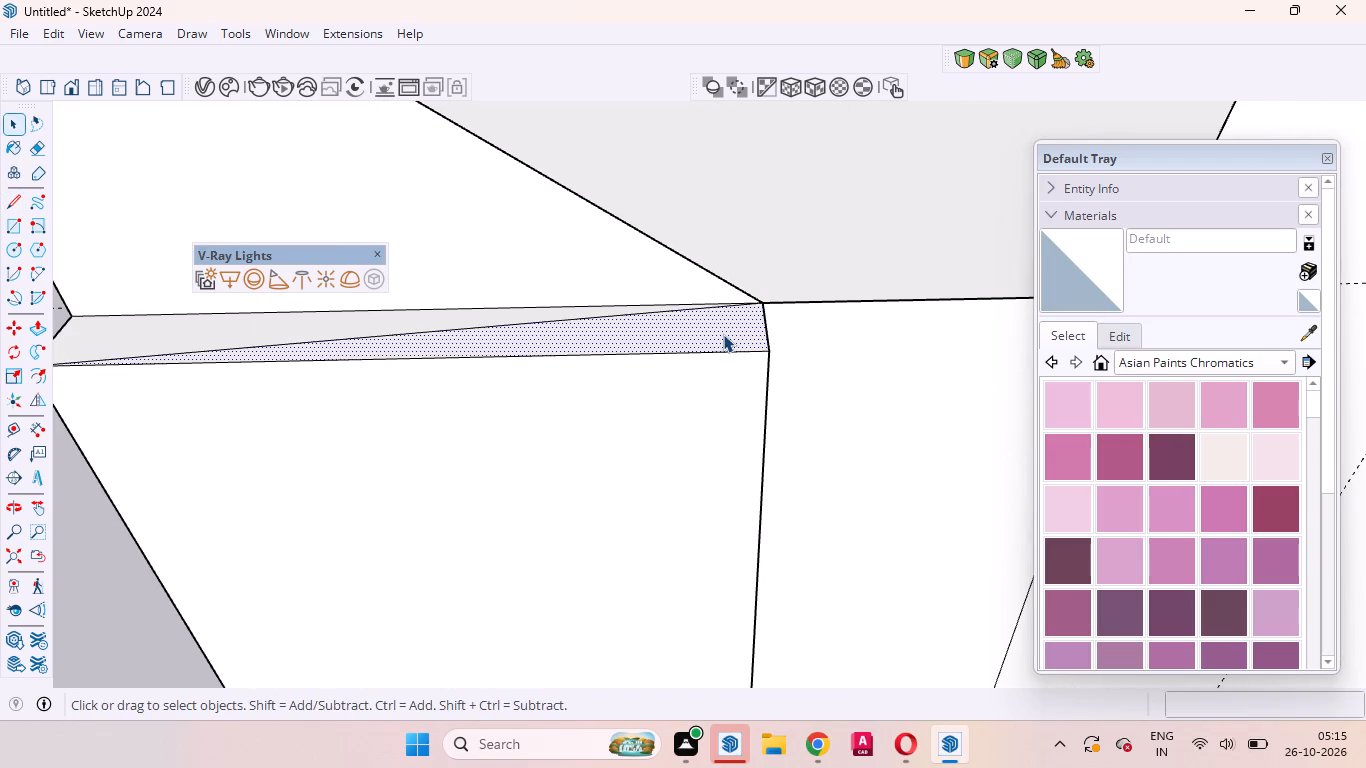
{"action": "key", "text": "p"}
{"action": "left_click", "coordinate": [723, 329]}
{"action": "scroll", "coordinate": [710, 422], "scroll_direction": "down", "scroll_amount": 2}
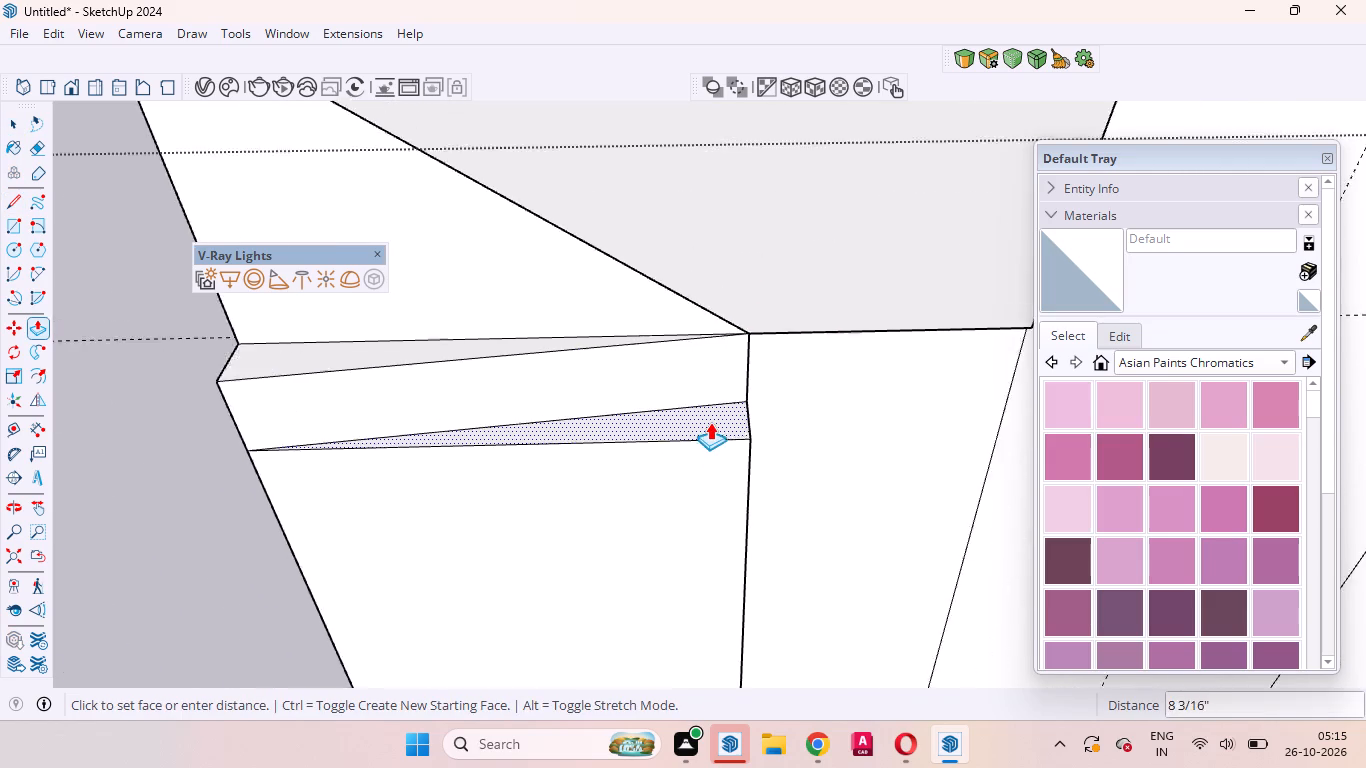
{"action": "scroll", "coordinate": [710, 422], "scroll_direction": "down", "scroll_amount": 18}
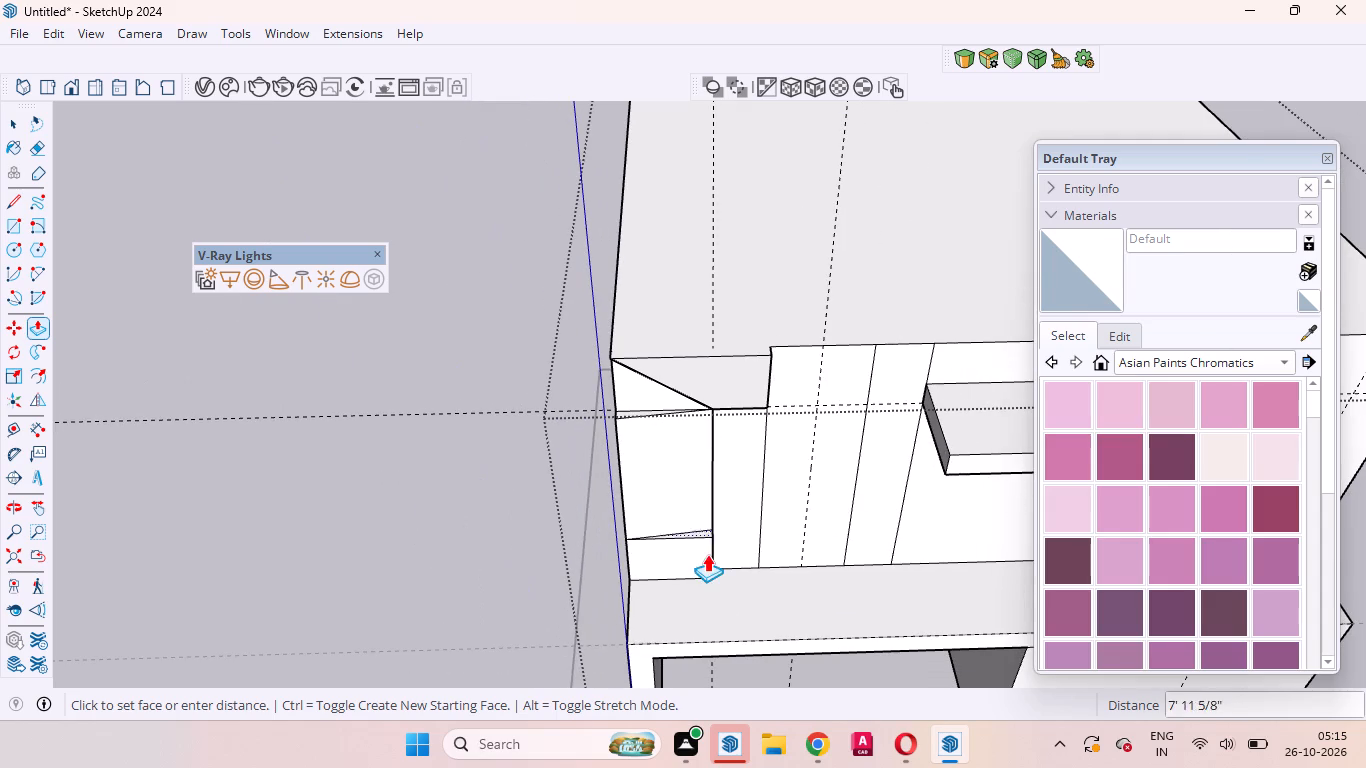
{"action": "left_click", "coordinate": [710, 592]}
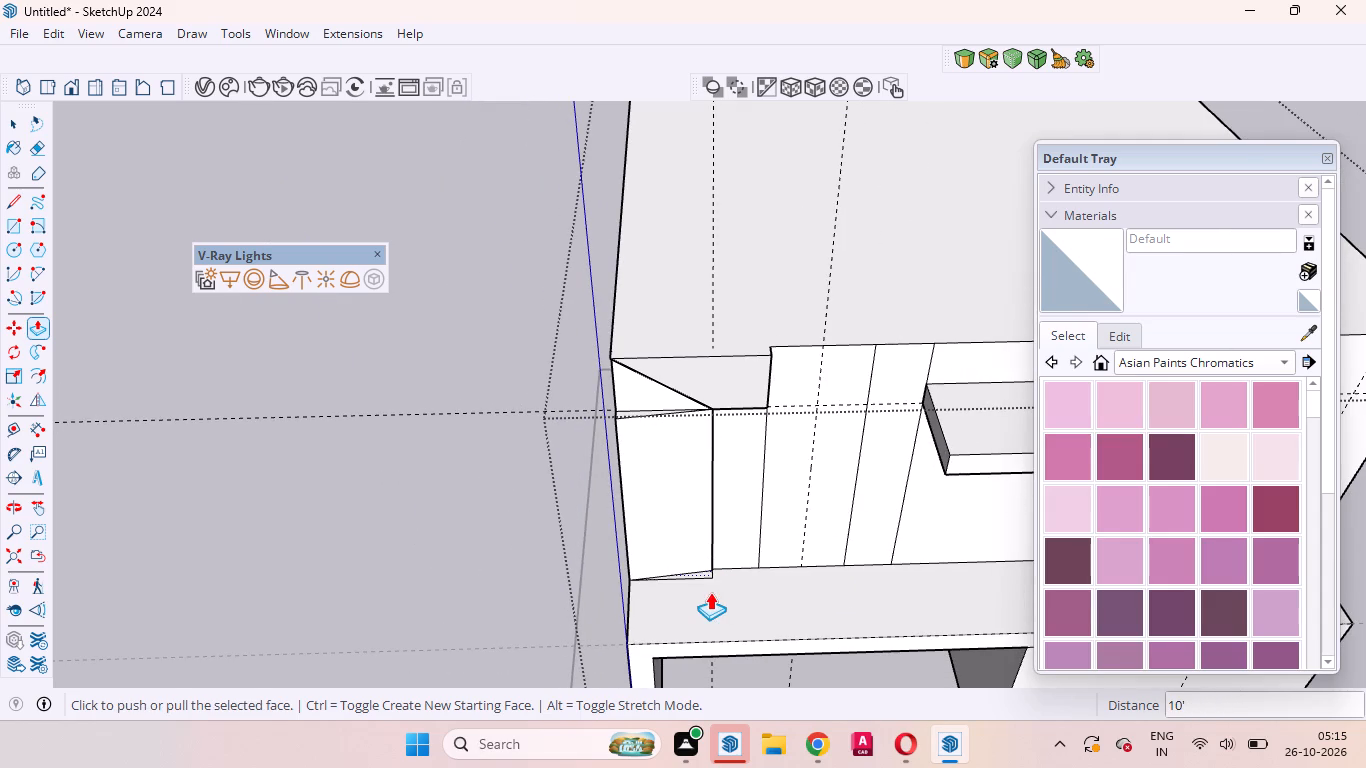
{"action": "key", "text": "space"}
Delete the leftover short side edge and front edge of the triangular sliver at the strip's base.
{"action": "scroll", "coordinate": [706, 561], "scroll_direction": "down", "scroll_amount": 1}
{"action": "scroll", "coordinate": [706, 561], "scroll_direction": "up", "scroll_amount": 15}
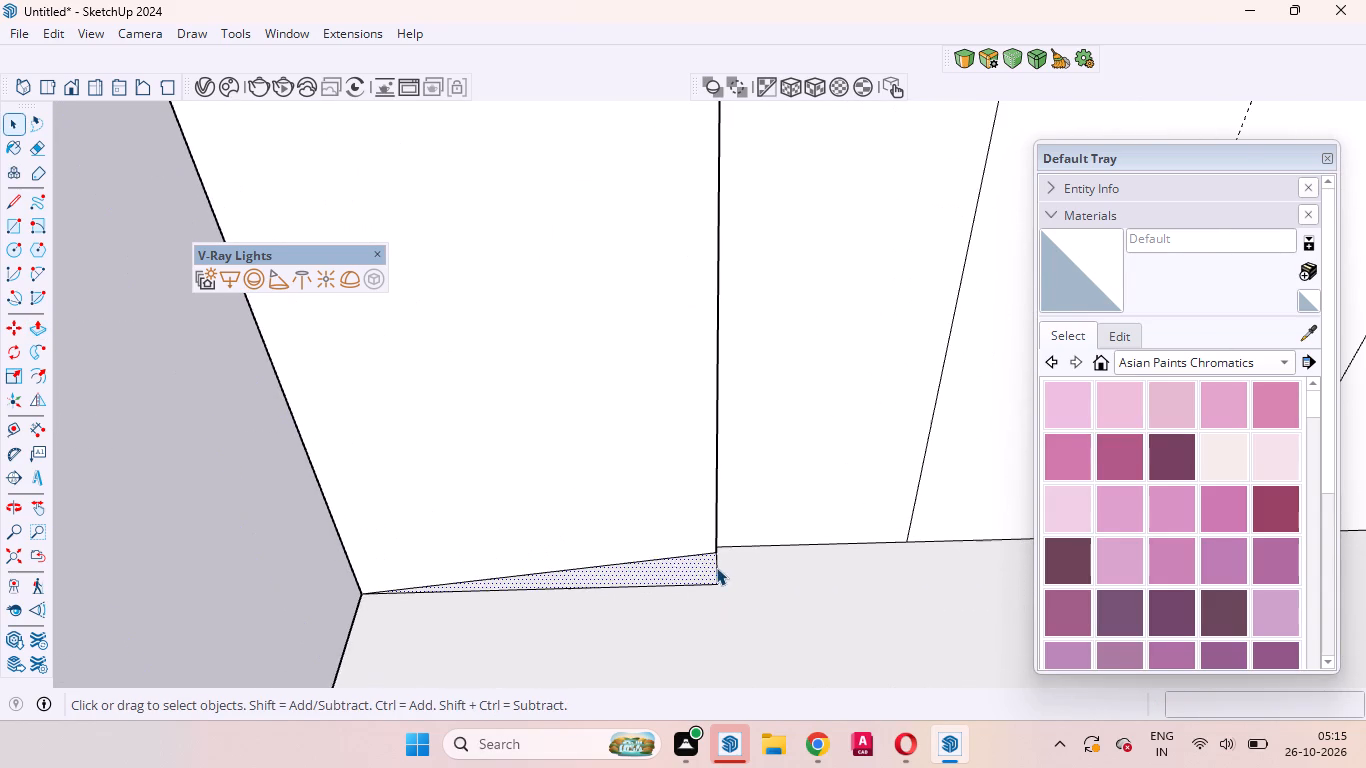
{"action": "left_click", "coordinate": [716, 564]}
{"action": "key", "text": "Delete"}
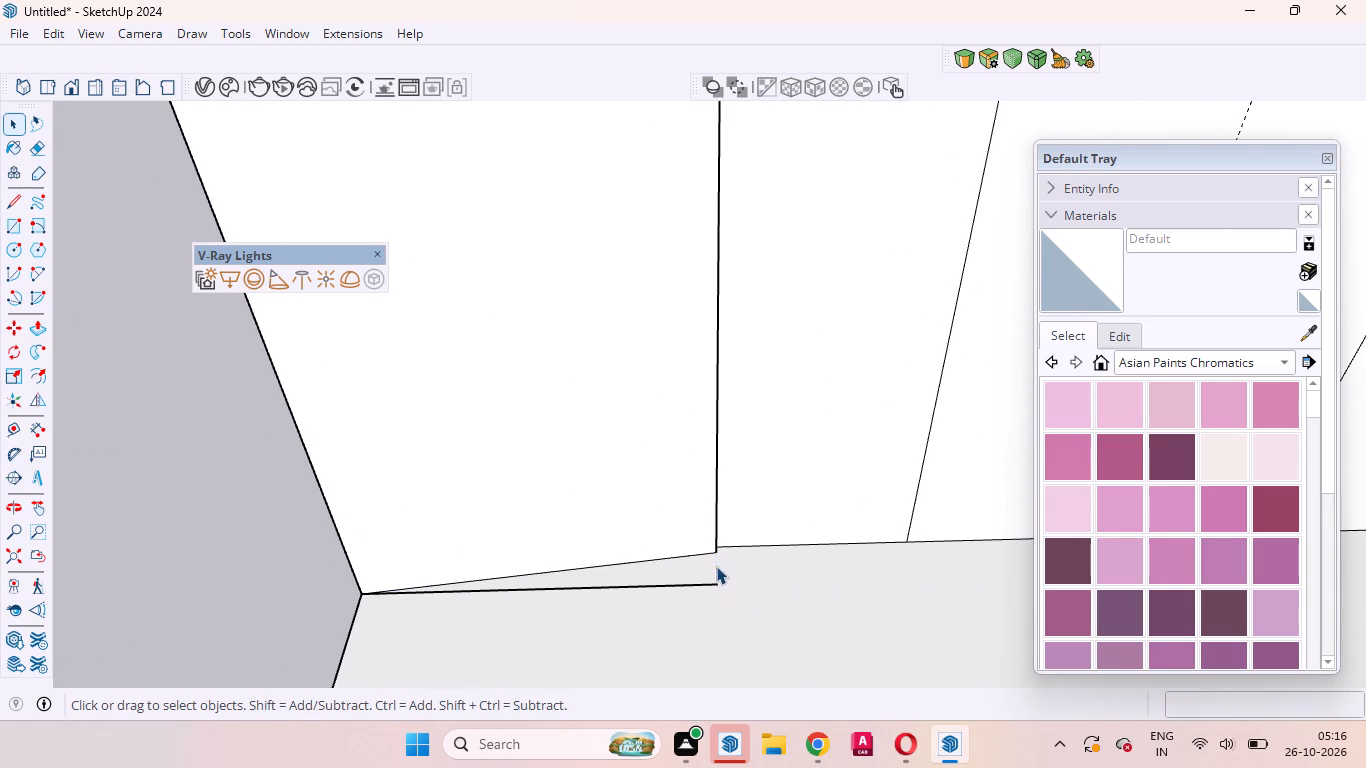
{"action": "left_click", "coordinate": [710, 583]}
{"action": "key", "text": "Delete"}
Examine the angled strip from base to top and its junction with the triangular face and tapered projection.
{"action": "scroll", "coordinate": [759, 435], "scroll_direction": "up", "scroll_amount": 3}
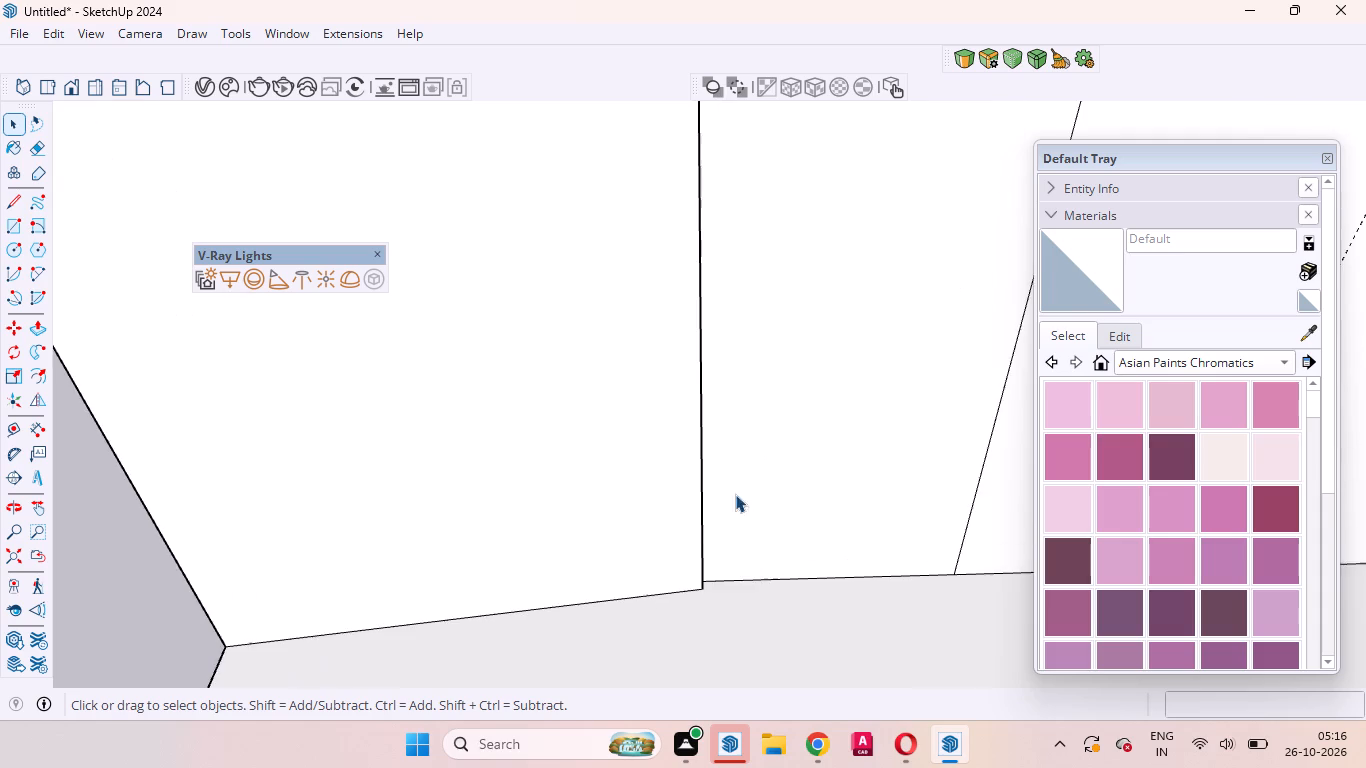
{"action": "middle_click_drag", "start_coordinate": [732, 537], "coordinate": [592, 468]}
{"action": "scroll", "coordinate": [732, 537], "scroll_direction": "up", "scroll_amount": 1}
{"action": "scroll", "coordinate": [664, 547], "scroll_direction": "down", "scroll_amount": 16}
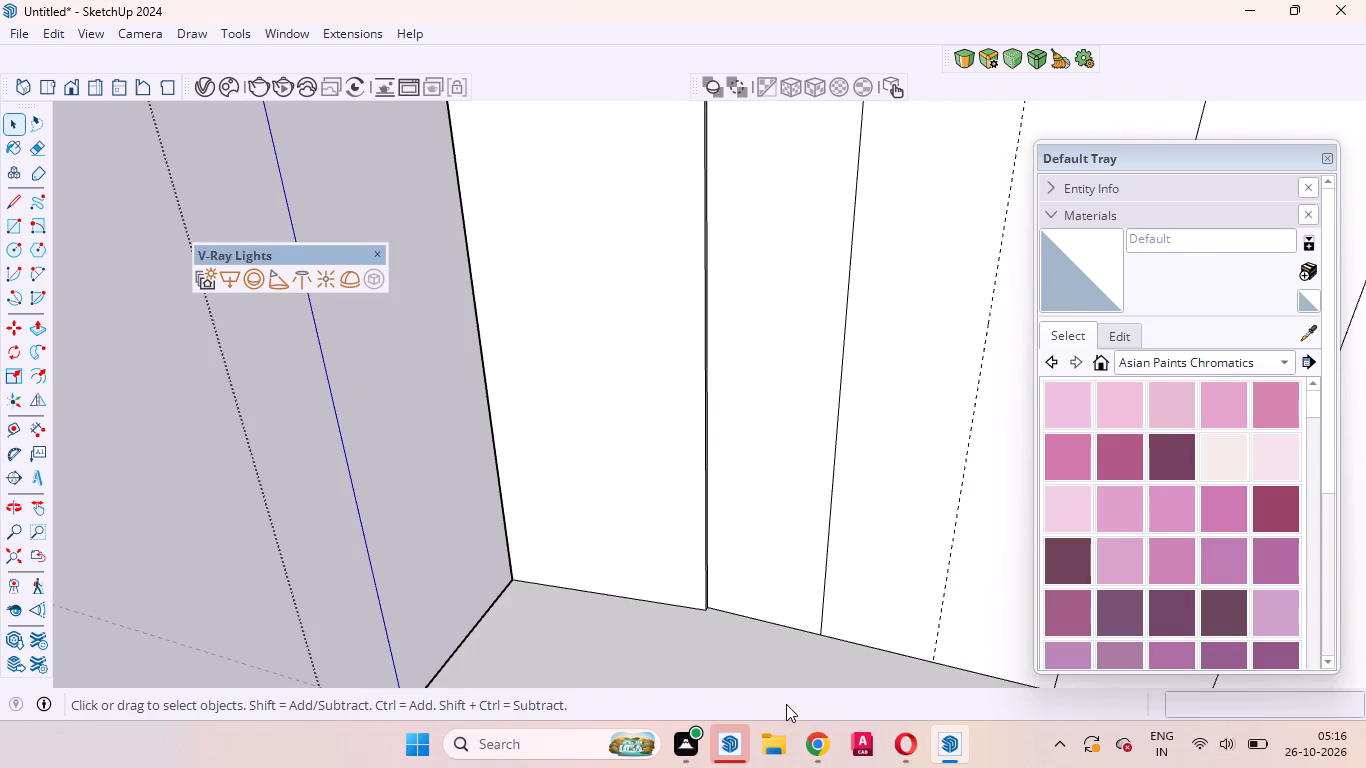
{"action": "scroll", "coordinate": [657, 503], "scroll_direction": "down", "scroll_amount": 10}
{"action": "scroll", "coordinate": [661, 339], "scroll_direction": "up", "scroll_amount": 16}
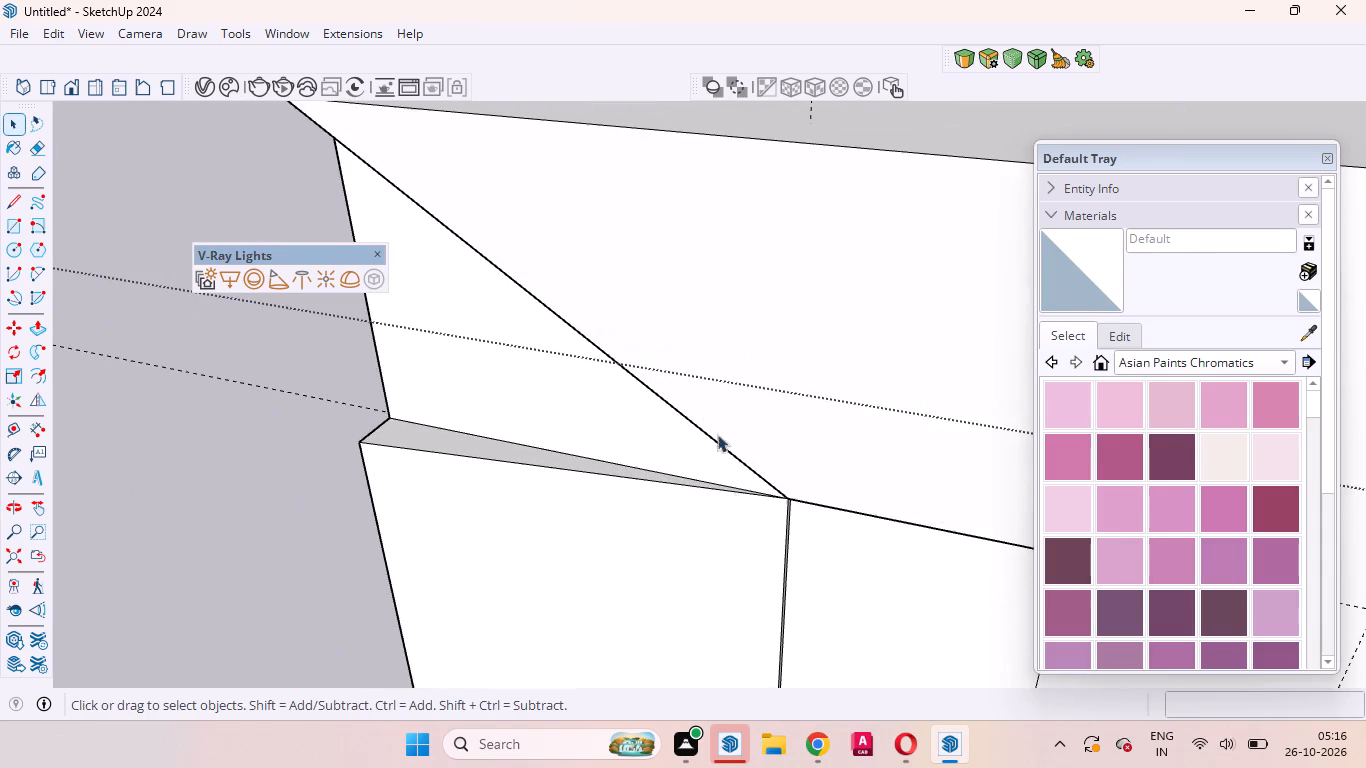
{"action": "middle_click_drag", "start_coordinate": [727, 498], "coordinate": [754, 219]}
{"action": "scroll", "coordinate": [619, 160], "scroll_direction": "up", "scroll_amount": 1}
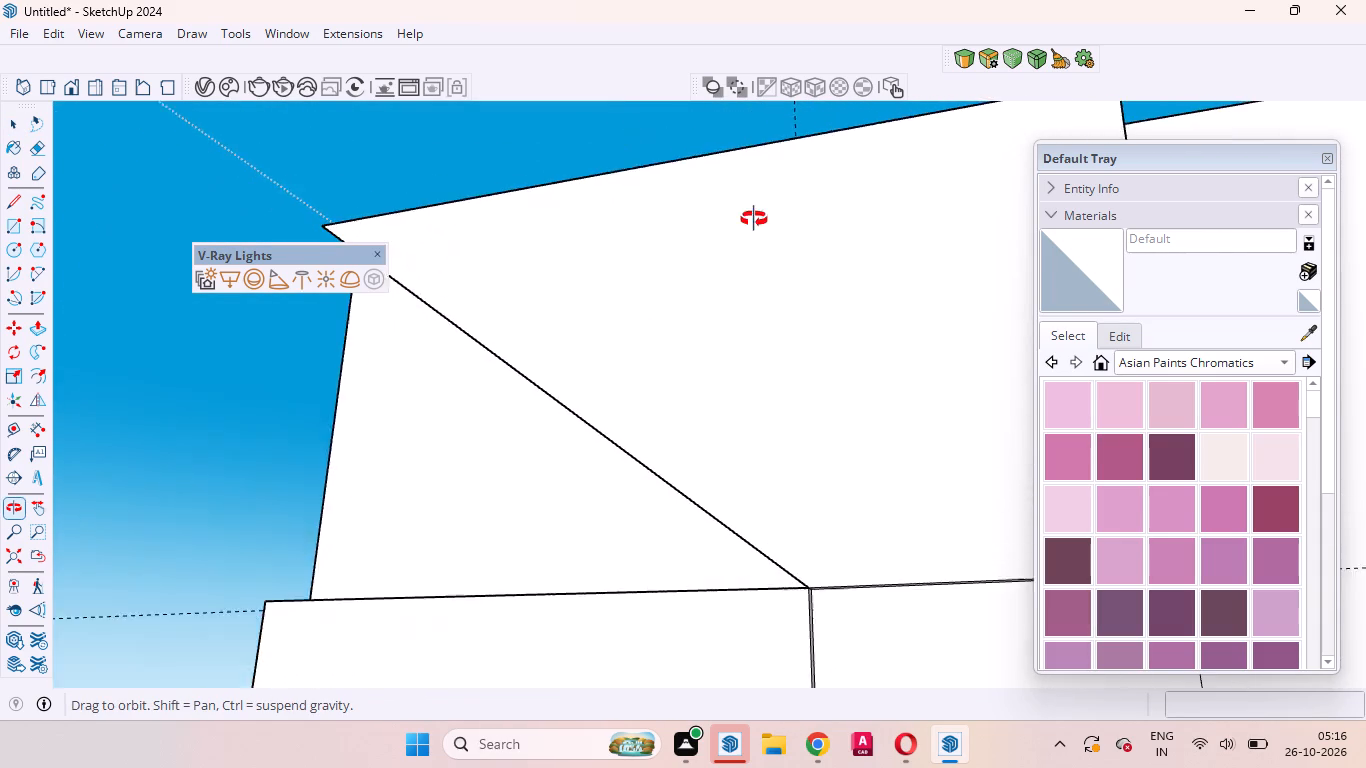
{"action": "middle_click_drag", "start_coordinate": [754, 219], "coordinate": [760, 238]}
{"action": "scroll", "coordinate": [460, 447], "scroll_direction": "down", "scroll_amount": 5}
{"action": "scroll", "coordinate": [530, 391], "scroll_direction": "up", "scroll_amount": 5}
{"action": "scroll", "coordinate": [622, 363], "scroll_direction": "down", "scroll_amount": 10}
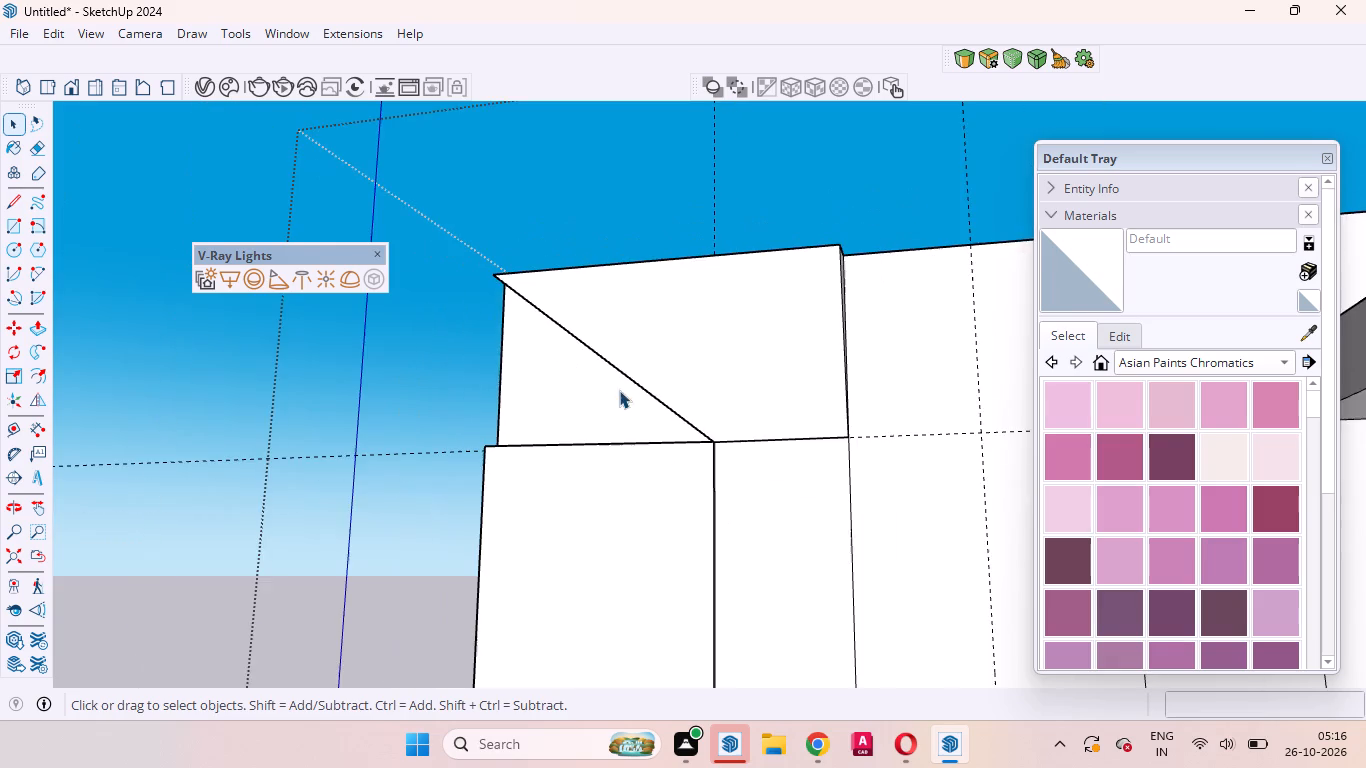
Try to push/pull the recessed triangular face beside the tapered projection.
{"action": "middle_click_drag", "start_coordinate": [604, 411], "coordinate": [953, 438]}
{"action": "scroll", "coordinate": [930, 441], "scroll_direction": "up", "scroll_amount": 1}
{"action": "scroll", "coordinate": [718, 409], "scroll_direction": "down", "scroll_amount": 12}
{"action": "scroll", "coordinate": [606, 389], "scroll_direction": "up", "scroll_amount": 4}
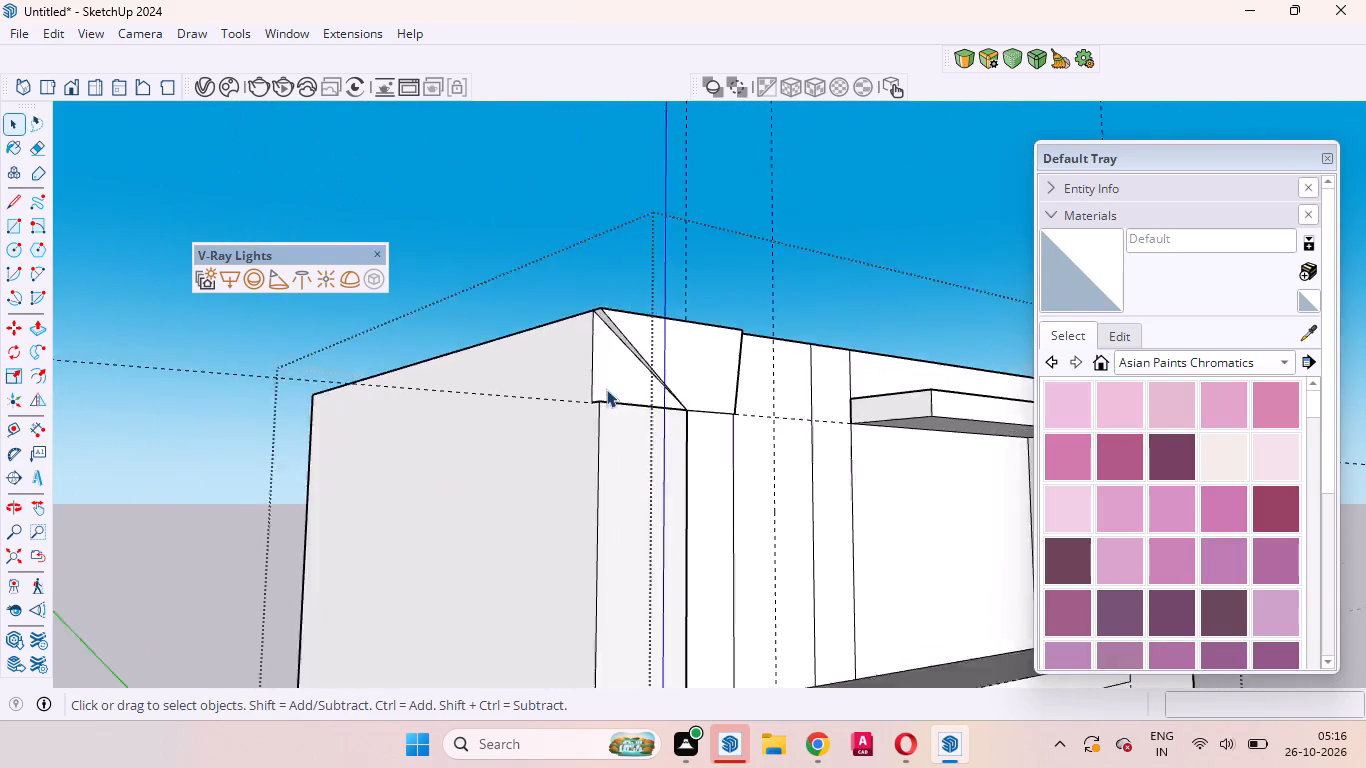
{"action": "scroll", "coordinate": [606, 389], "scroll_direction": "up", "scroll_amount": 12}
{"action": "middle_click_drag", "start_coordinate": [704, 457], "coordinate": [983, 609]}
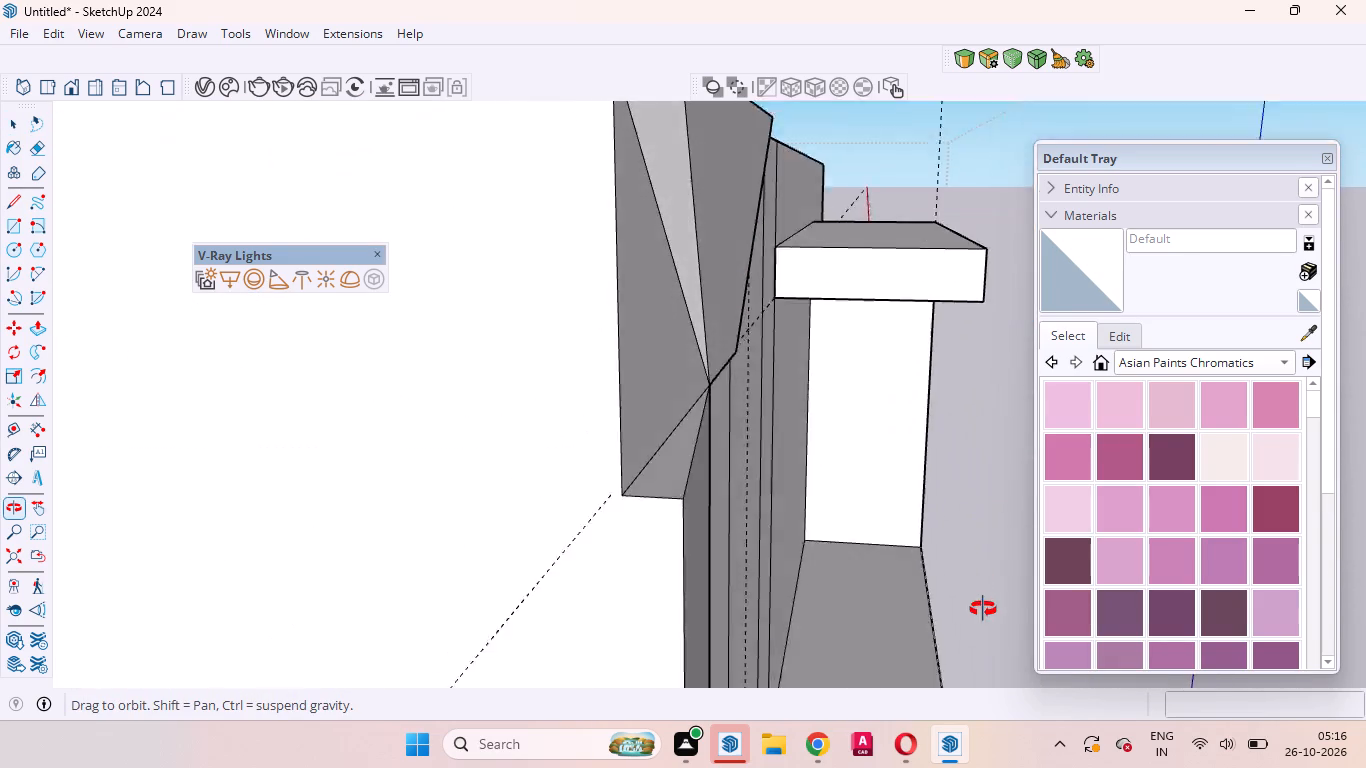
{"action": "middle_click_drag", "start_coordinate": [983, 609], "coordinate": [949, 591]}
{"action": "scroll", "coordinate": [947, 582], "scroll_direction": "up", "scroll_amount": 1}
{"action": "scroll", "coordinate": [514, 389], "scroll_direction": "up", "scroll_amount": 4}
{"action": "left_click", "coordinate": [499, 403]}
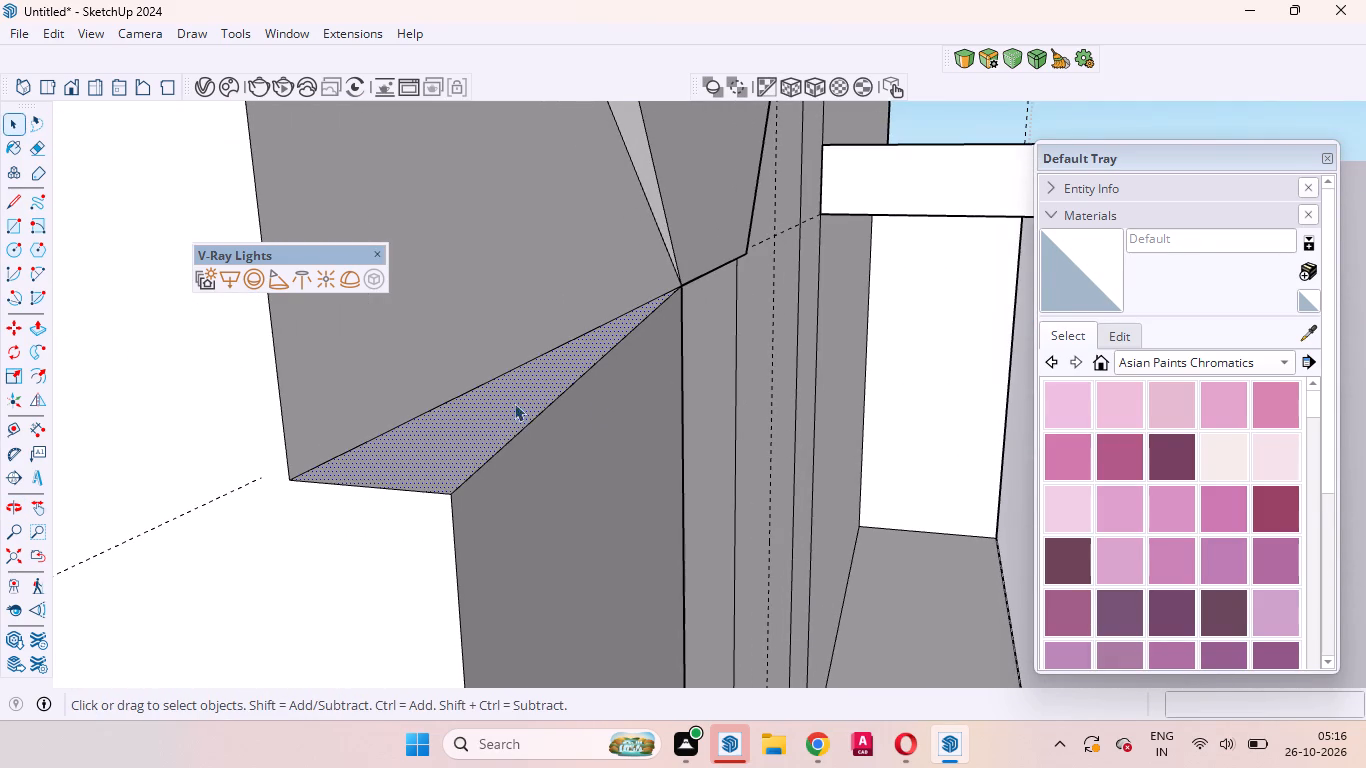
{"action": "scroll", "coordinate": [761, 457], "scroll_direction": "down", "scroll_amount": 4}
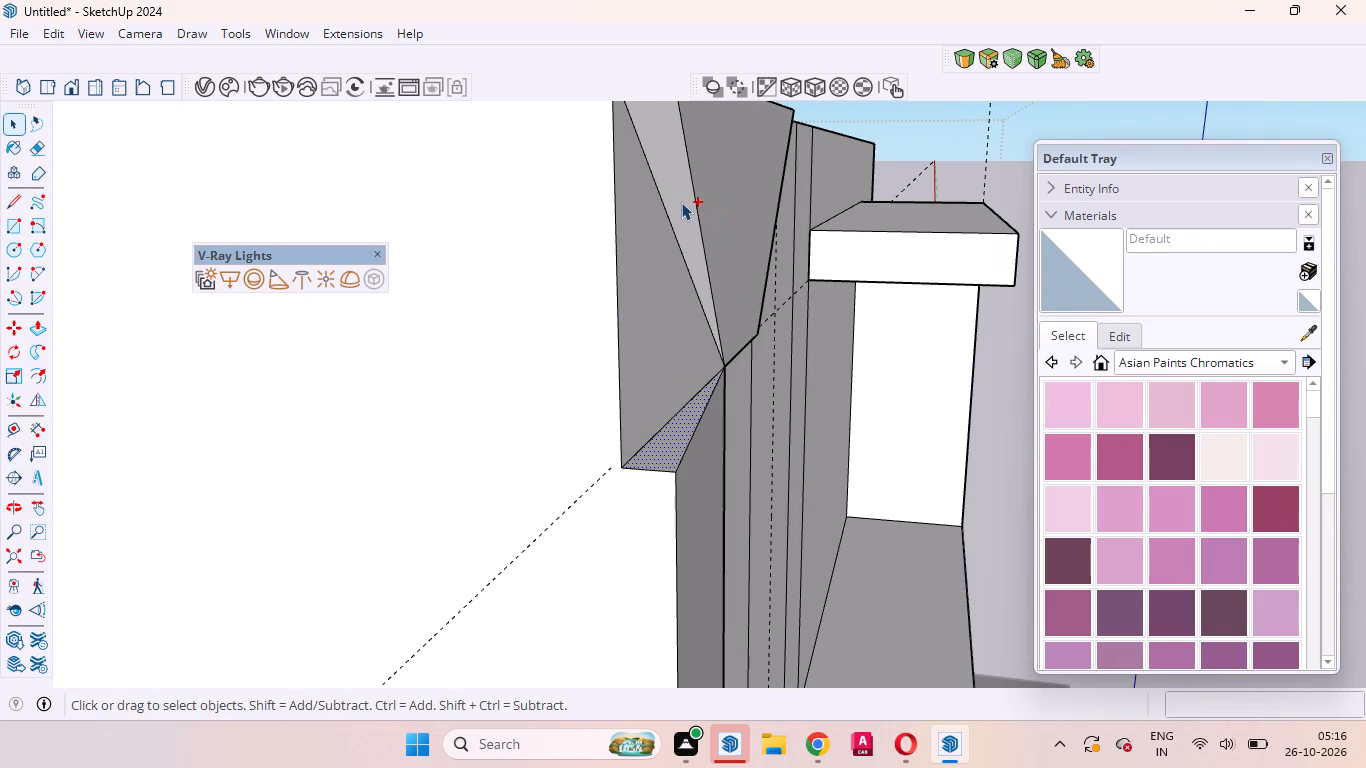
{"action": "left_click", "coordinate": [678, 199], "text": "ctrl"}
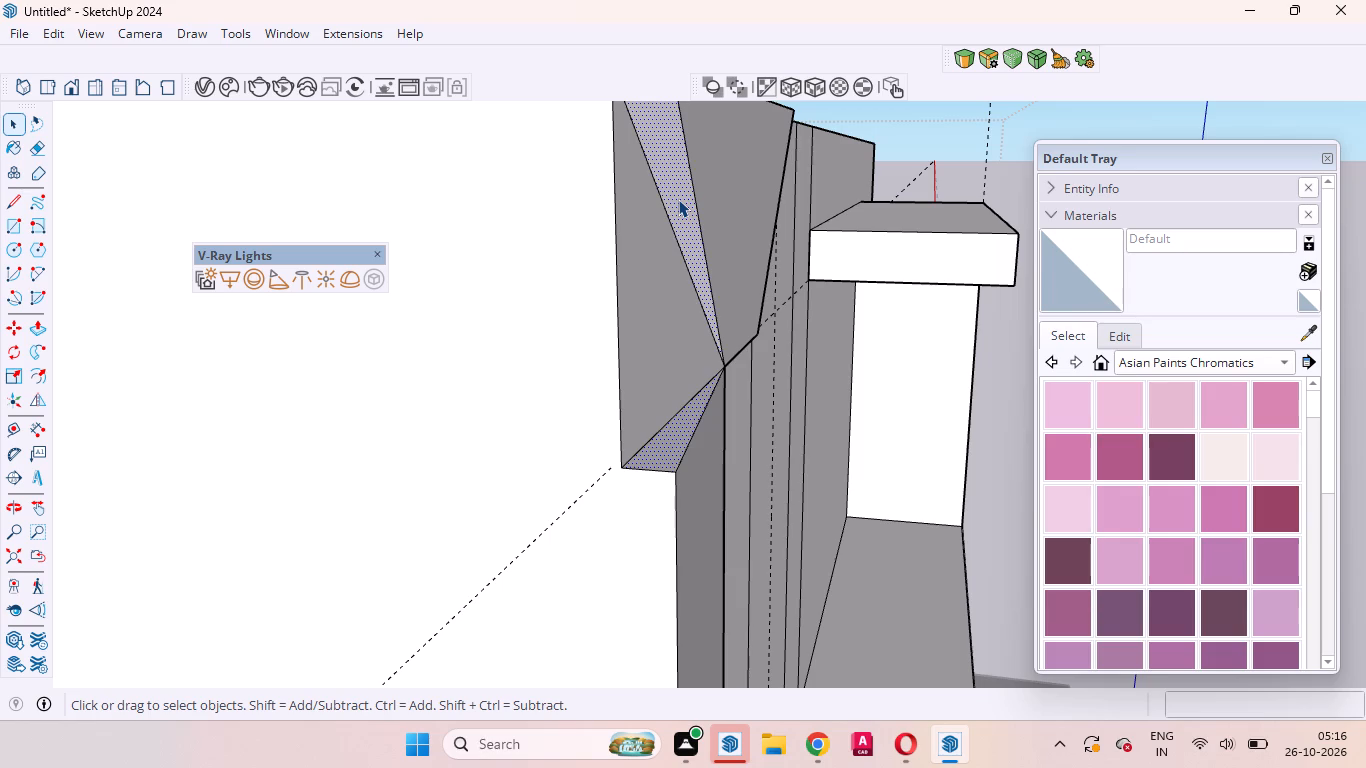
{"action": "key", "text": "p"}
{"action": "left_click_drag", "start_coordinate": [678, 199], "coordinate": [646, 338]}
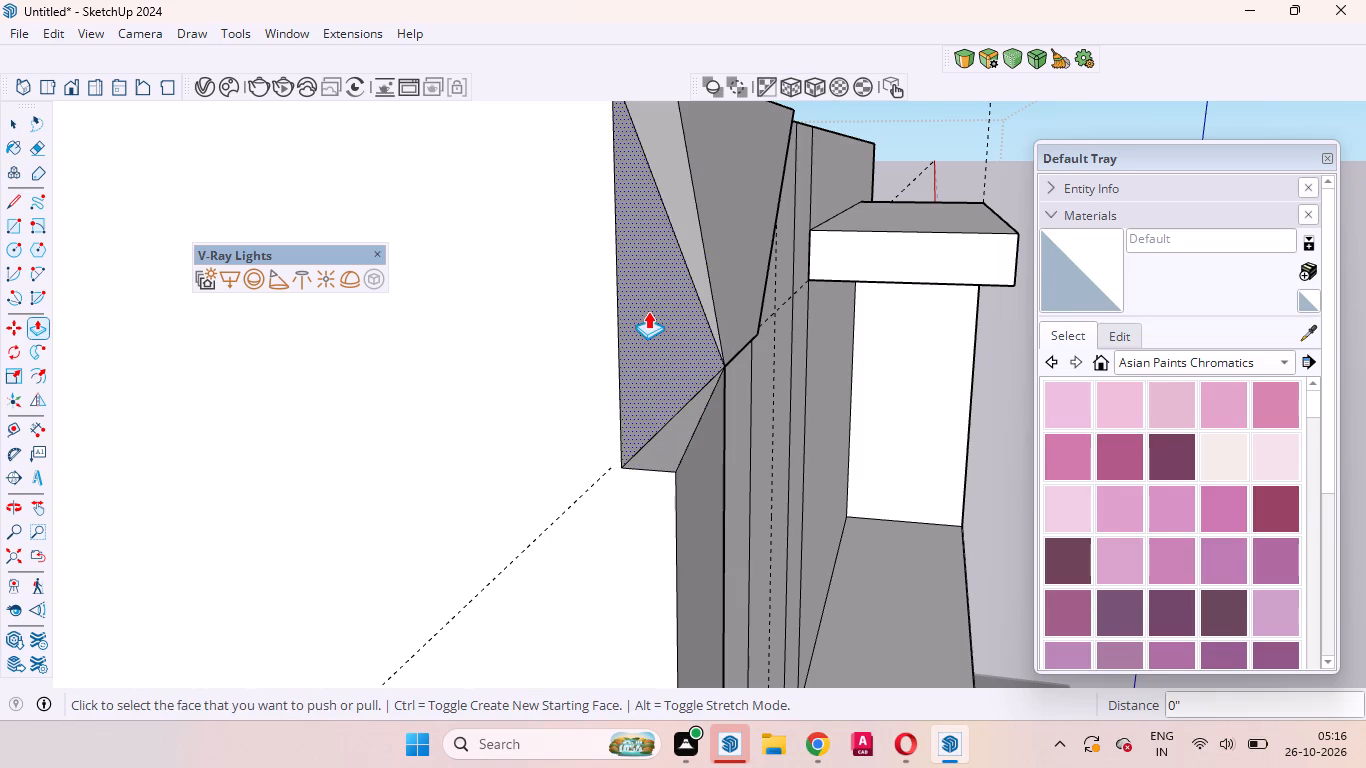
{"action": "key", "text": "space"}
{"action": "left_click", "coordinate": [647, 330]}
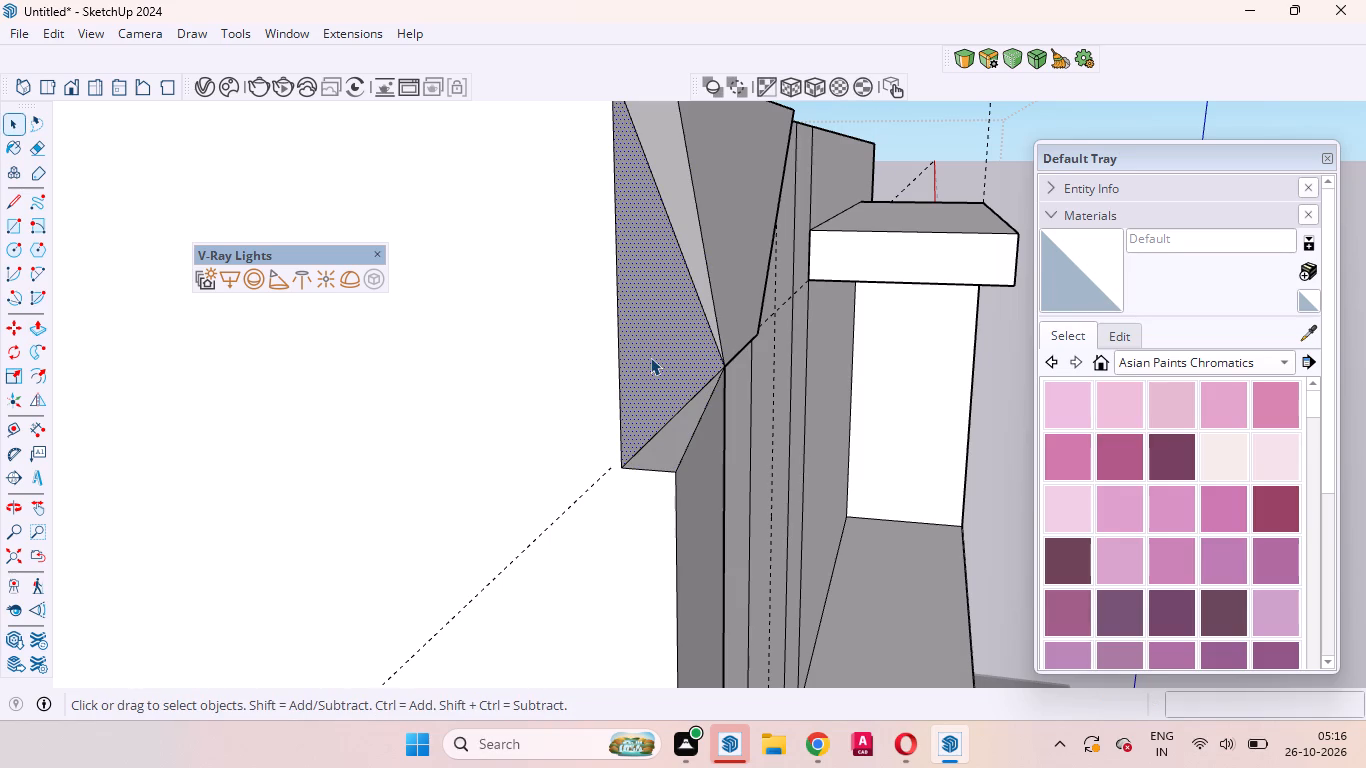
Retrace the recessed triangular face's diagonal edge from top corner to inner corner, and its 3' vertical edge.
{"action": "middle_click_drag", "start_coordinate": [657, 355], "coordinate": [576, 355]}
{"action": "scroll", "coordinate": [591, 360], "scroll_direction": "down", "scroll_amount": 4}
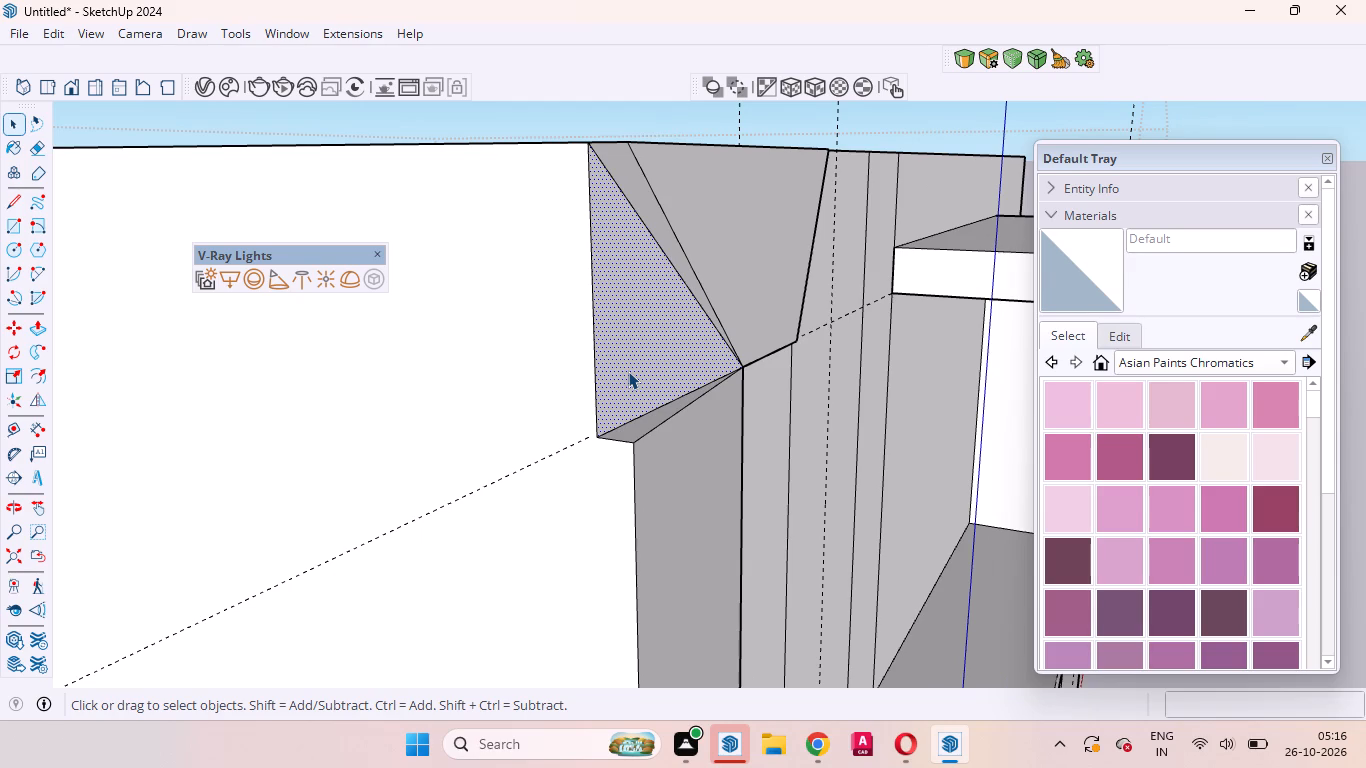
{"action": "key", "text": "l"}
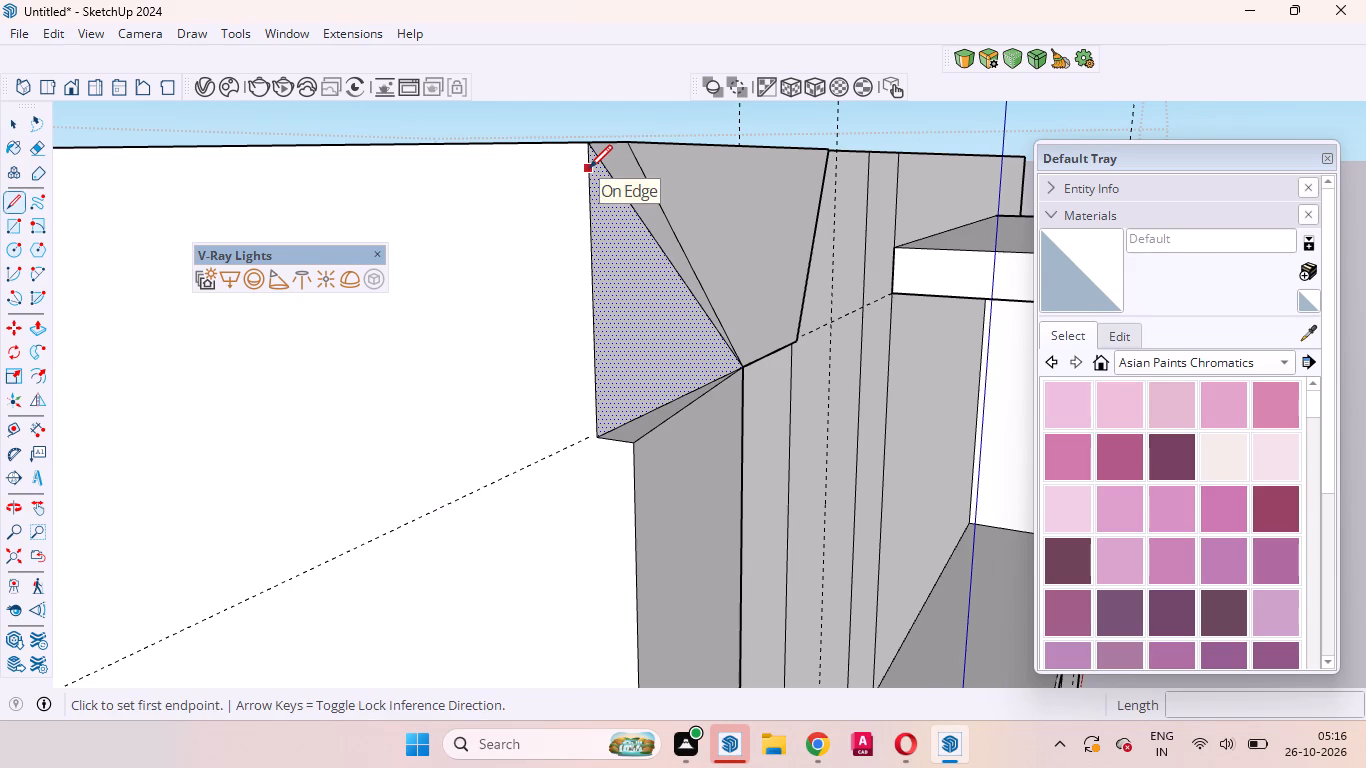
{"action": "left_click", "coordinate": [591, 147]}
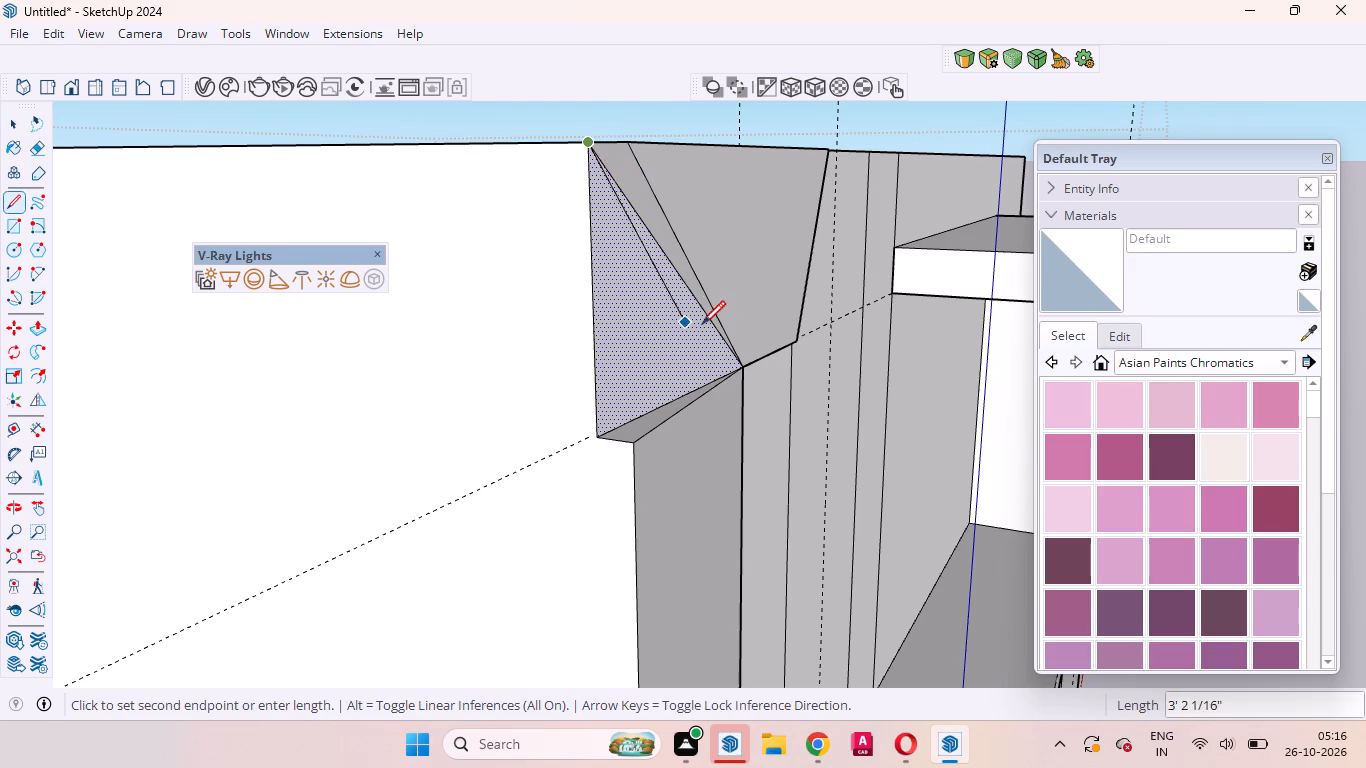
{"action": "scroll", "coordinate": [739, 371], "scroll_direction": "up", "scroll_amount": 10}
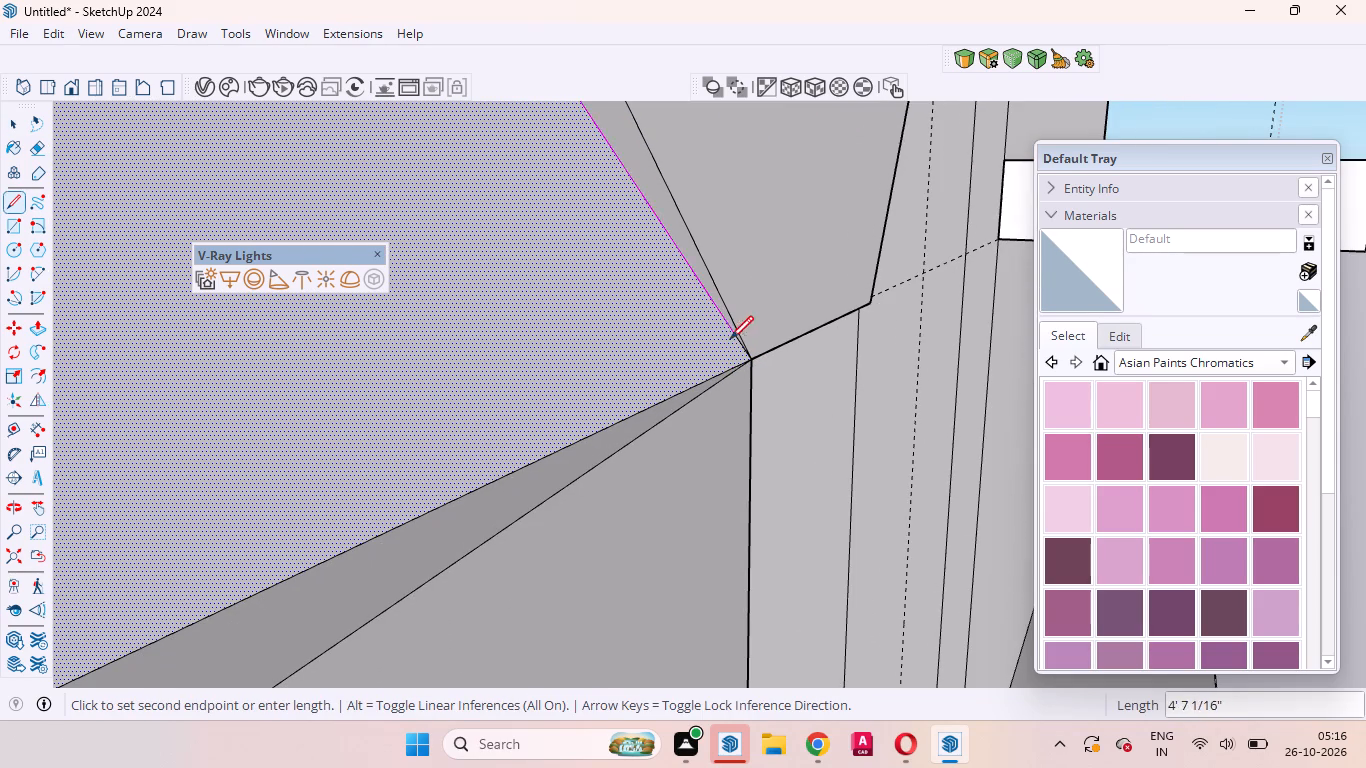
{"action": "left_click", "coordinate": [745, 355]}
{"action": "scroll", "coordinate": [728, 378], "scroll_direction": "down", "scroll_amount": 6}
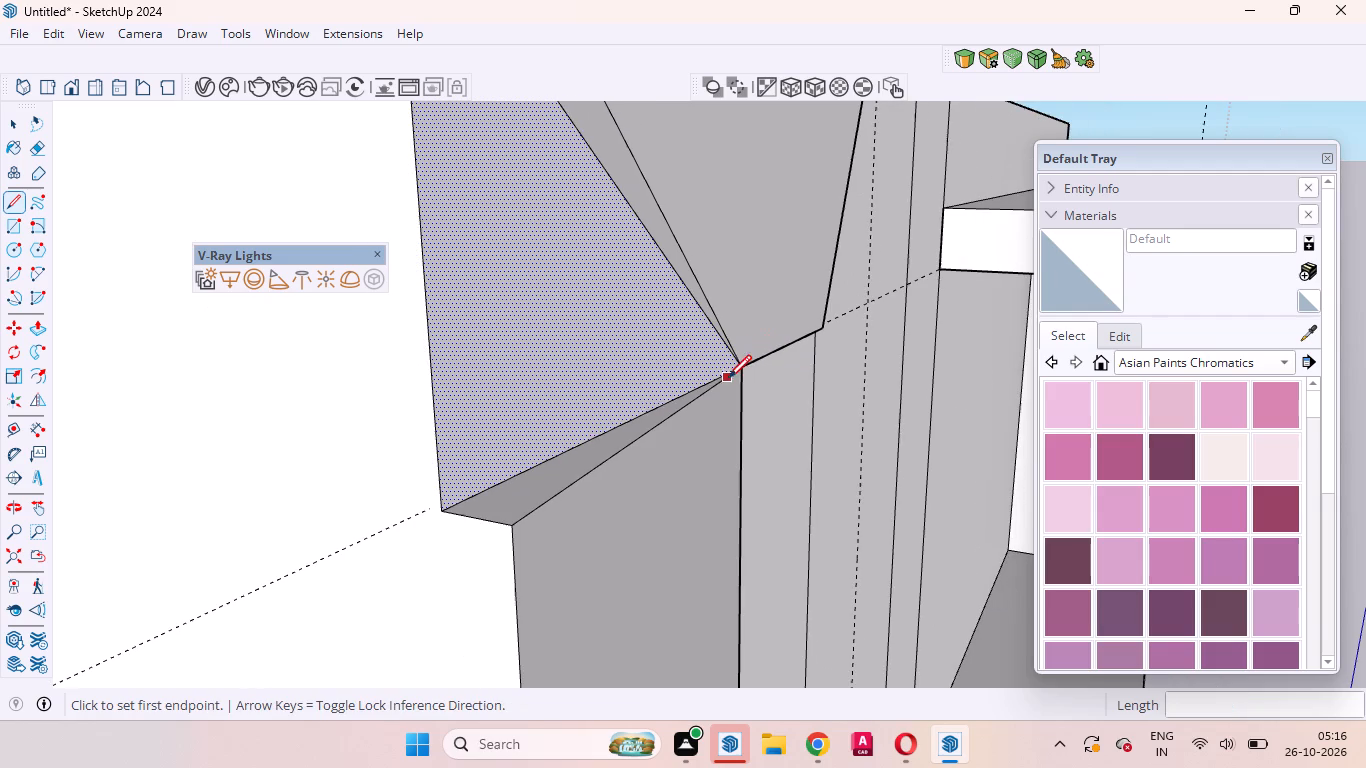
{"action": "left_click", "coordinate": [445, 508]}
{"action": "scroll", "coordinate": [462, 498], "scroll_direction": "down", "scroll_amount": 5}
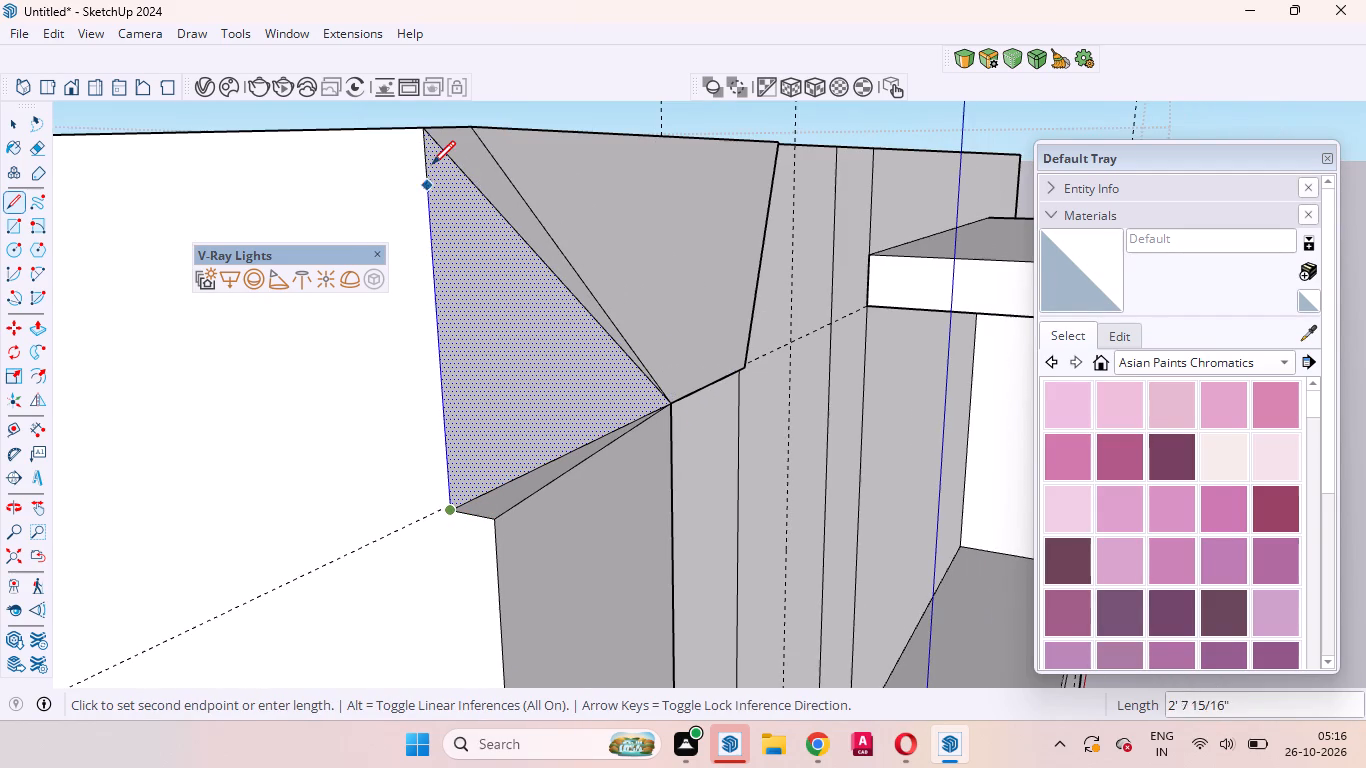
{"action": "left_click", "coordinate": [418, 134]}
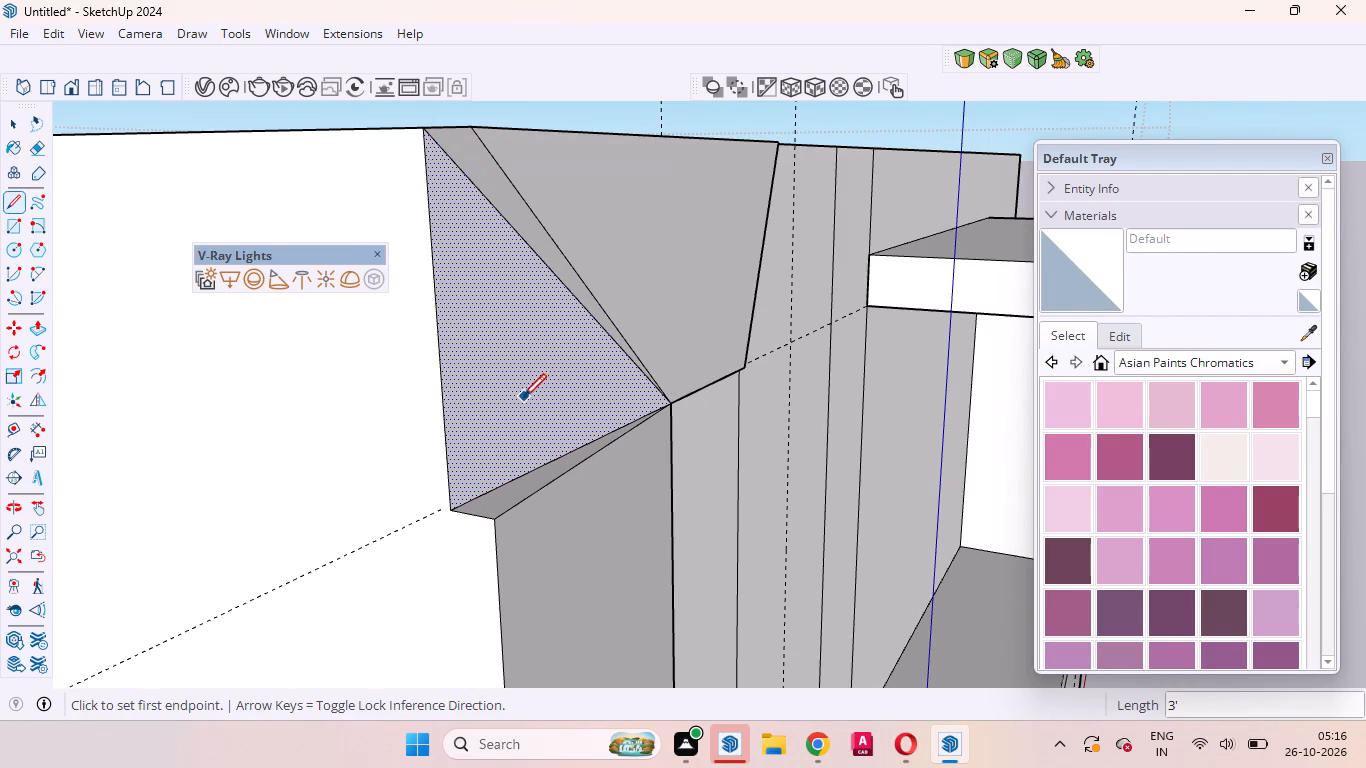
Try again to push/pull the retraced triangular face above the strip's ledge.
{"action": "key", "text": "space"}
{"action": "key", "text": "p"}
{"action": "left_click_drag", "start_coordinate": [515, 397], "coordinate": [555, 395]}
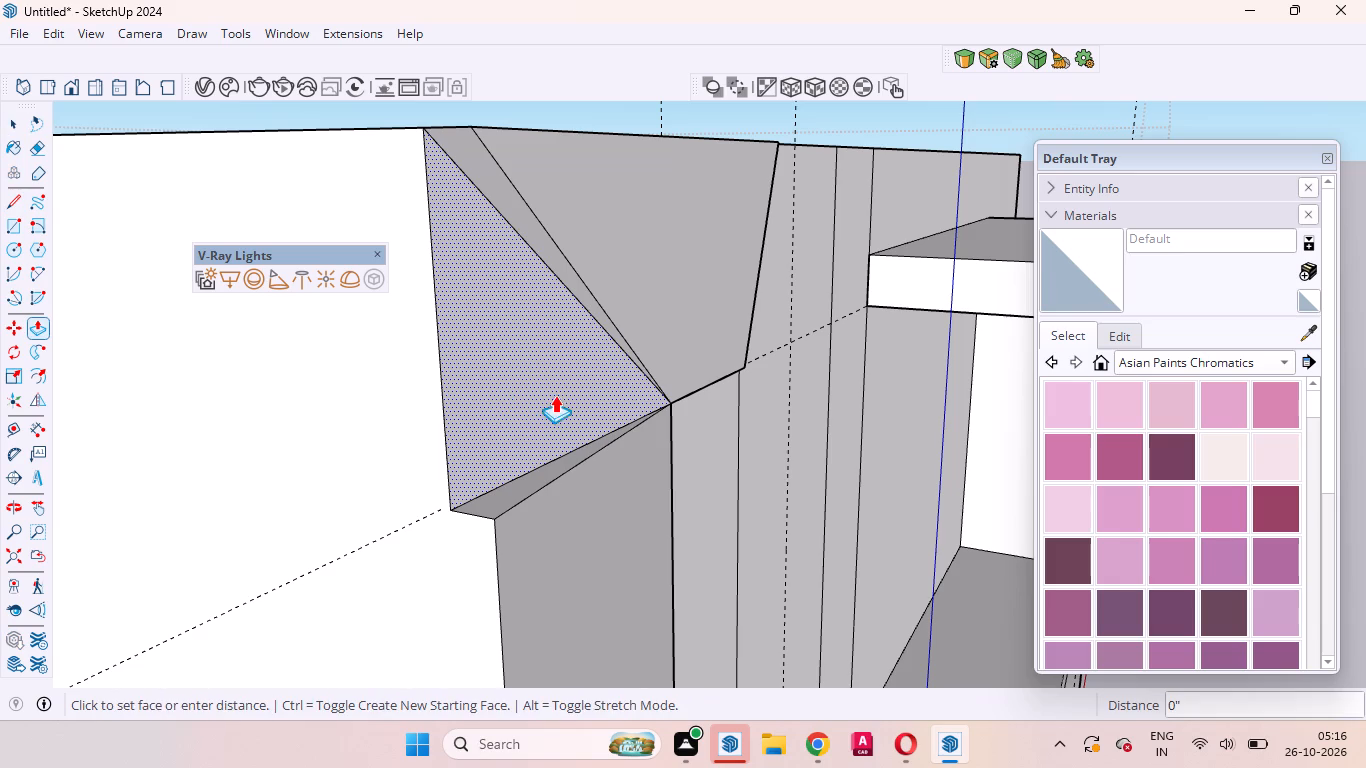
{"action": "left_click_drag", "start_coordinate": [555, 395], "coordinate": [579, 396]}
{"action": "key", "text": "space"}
Draw a line about 4' 10 5/8" from the tapered projection's lower inner corner to its upper outer corner.
{"action": "scroll", "coordinate": [638, 436], "scroll_direction": "down", "scroll_amount": 2}
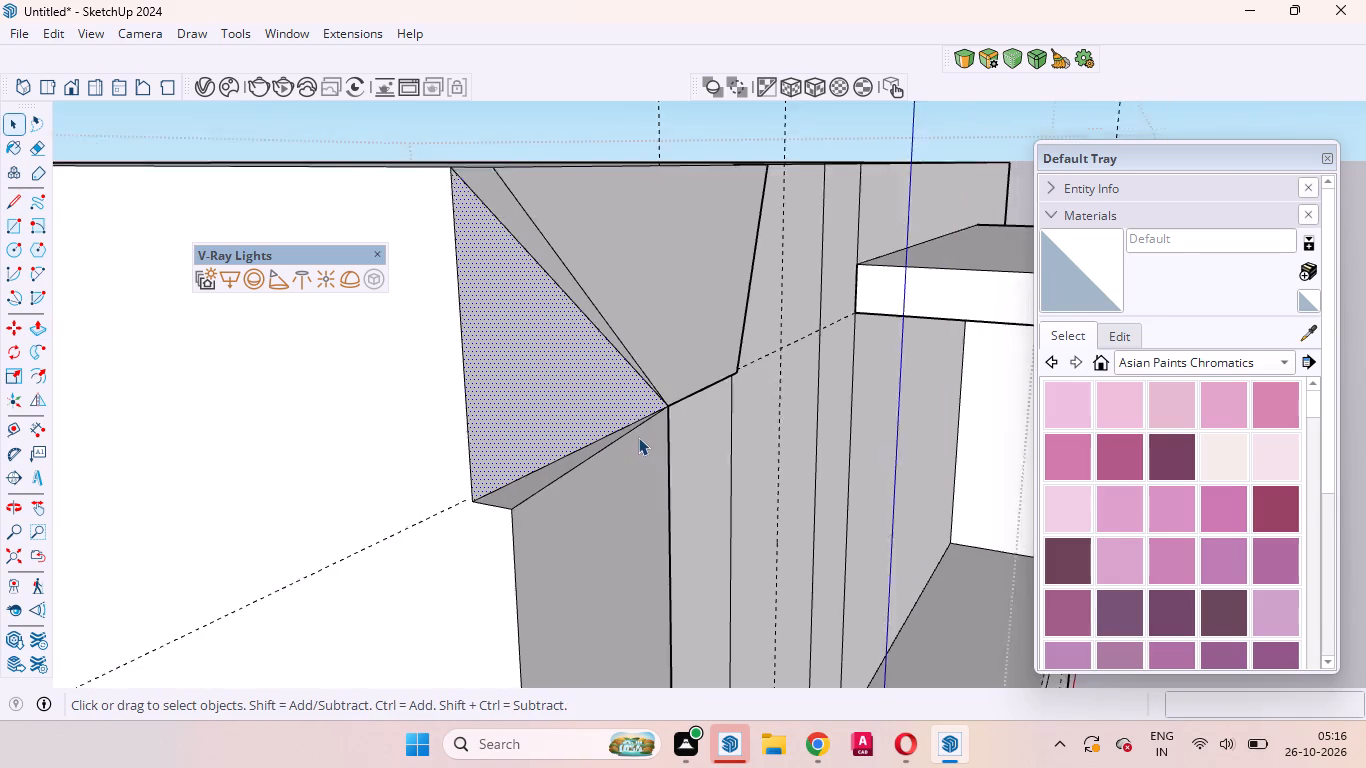
{"action": "scroll", "coordinate": [638, 437], "scroll_direction": "down", "scroll_amount": 2}
{"action": "scroll", "coordinate": [651, 440], "scroll_direction": "up", "scroll_amount": 1}
{"action": "middle_click_drag", "start_coordinate": [651, 440], "coordinate": [373, 348]}
{"action": "scroll", "coordinate": [395, 345], "scroll_direction": "down", "scroll_amount": 4}
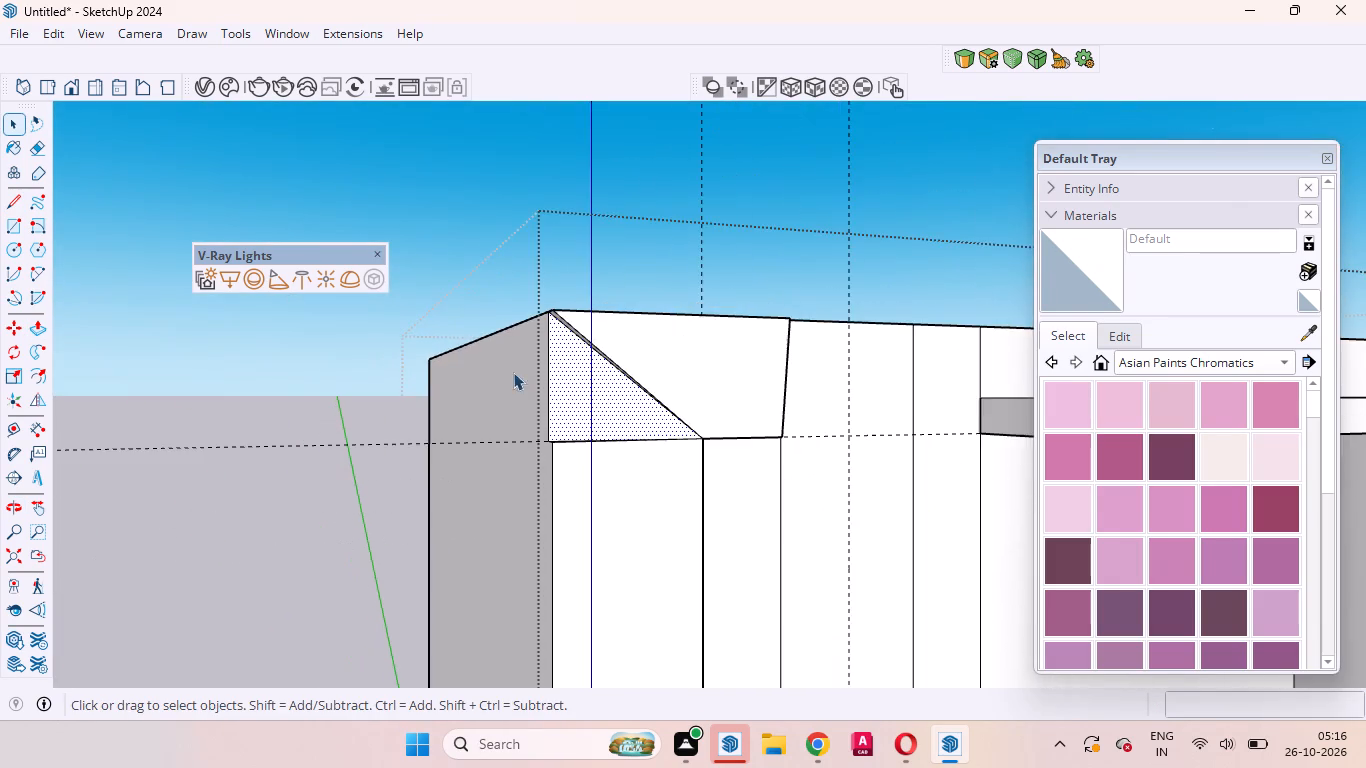
{"action": "scroll", "coordinate": [764, 502], "scroll_direction": "up", "scroll_amount": 3}
{"action": "key", "text": "l"}
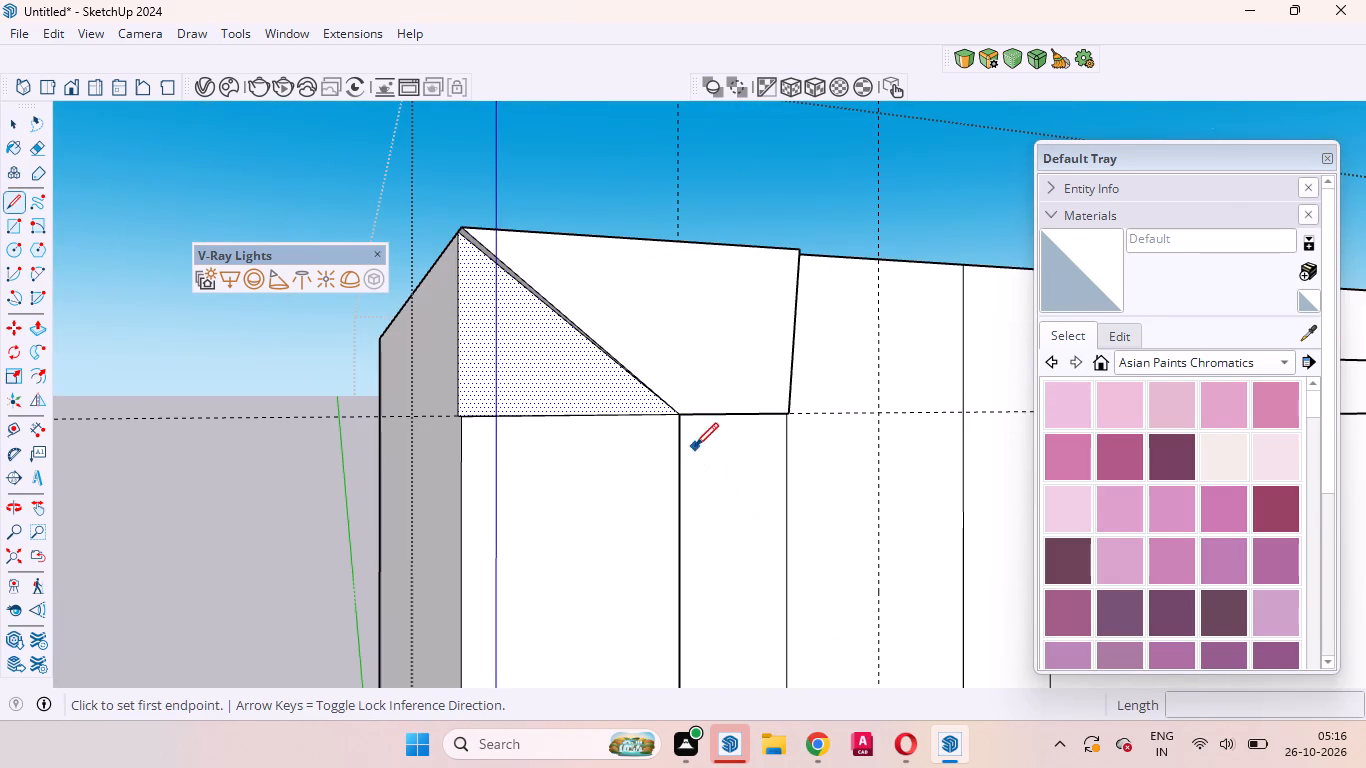
{"action": "left_click", "coordinate": [680, 419]}
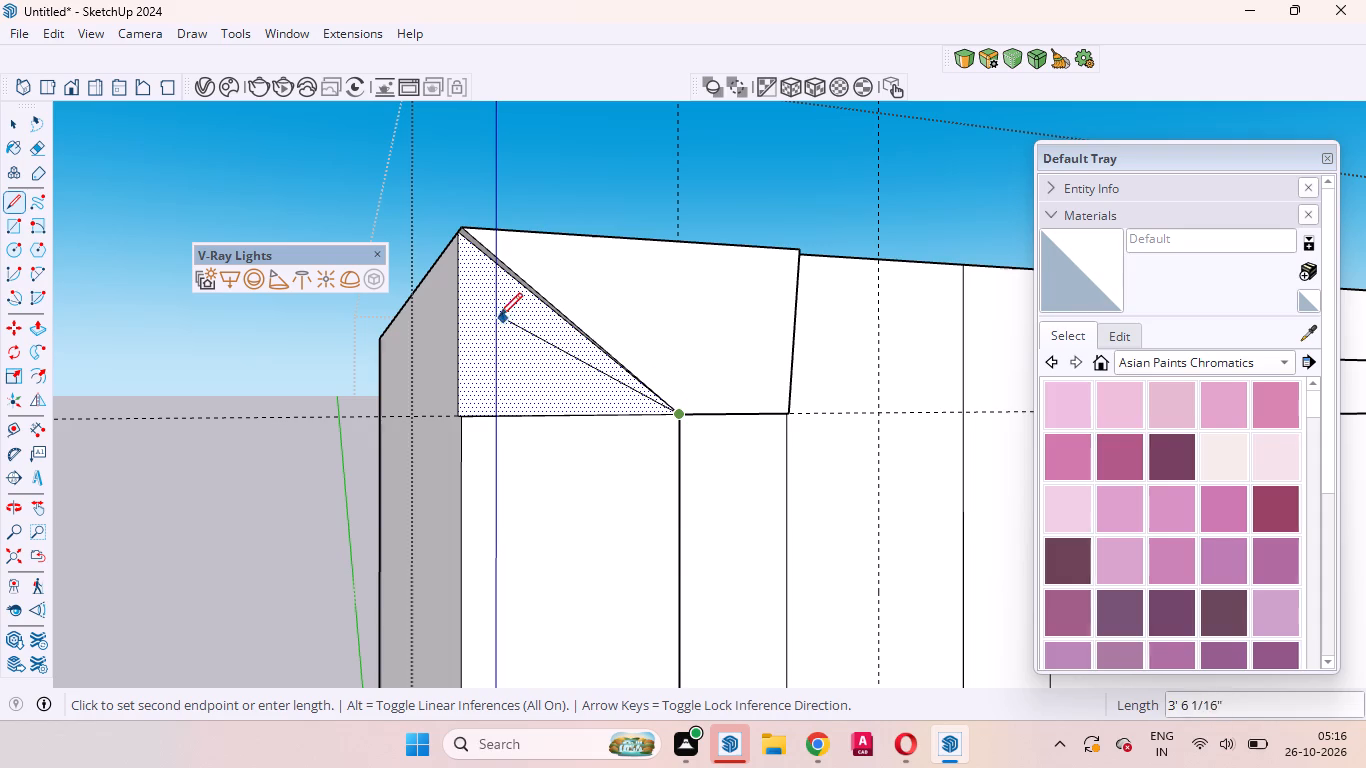
{"action": "middle_click_drag", "start_coordinate": [485, 304], "coordinate": [545, 354]}
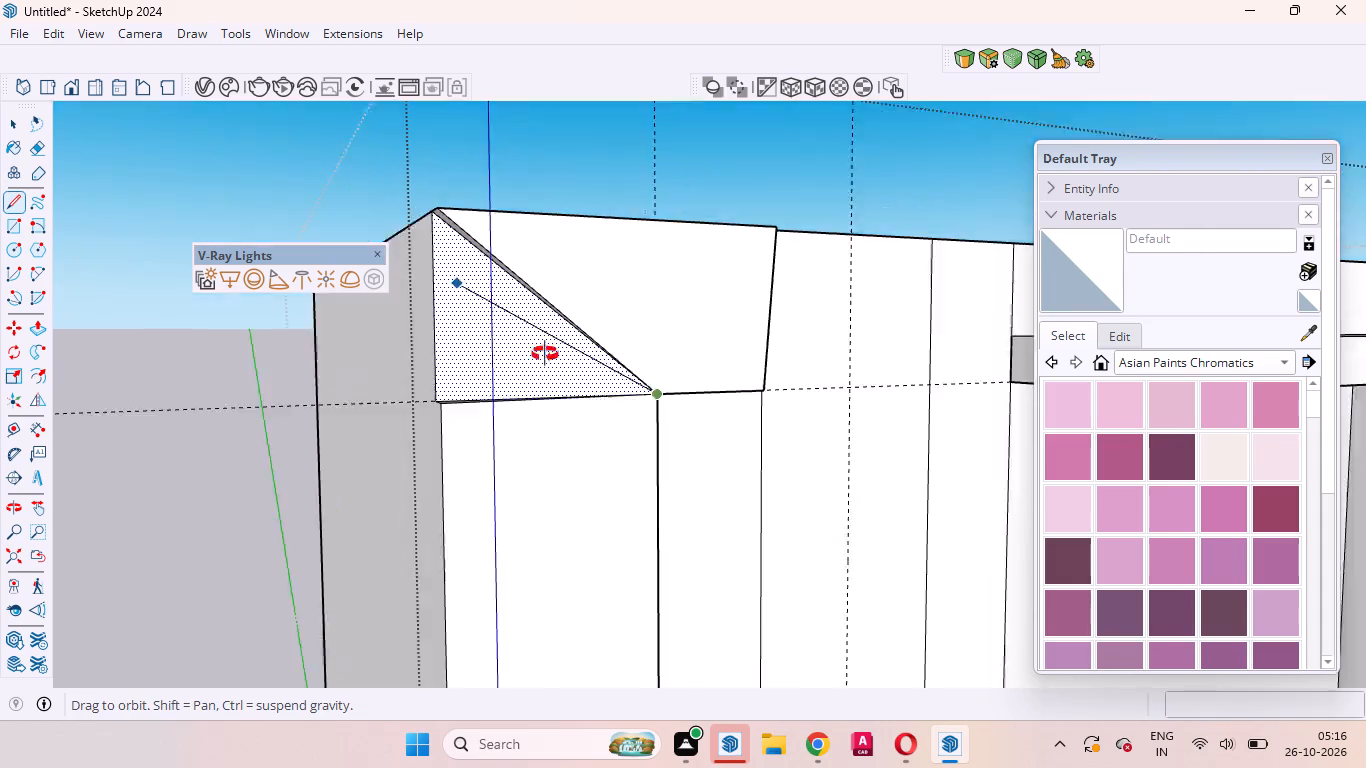
{"action": "middle_click_drag", "start_coordinate": [545, 354], "coordinate": [872, 417]}
{"action": "scroll", "coordinate": [450, 428], "scroll_direction": "down", "scroll_amount": 7}
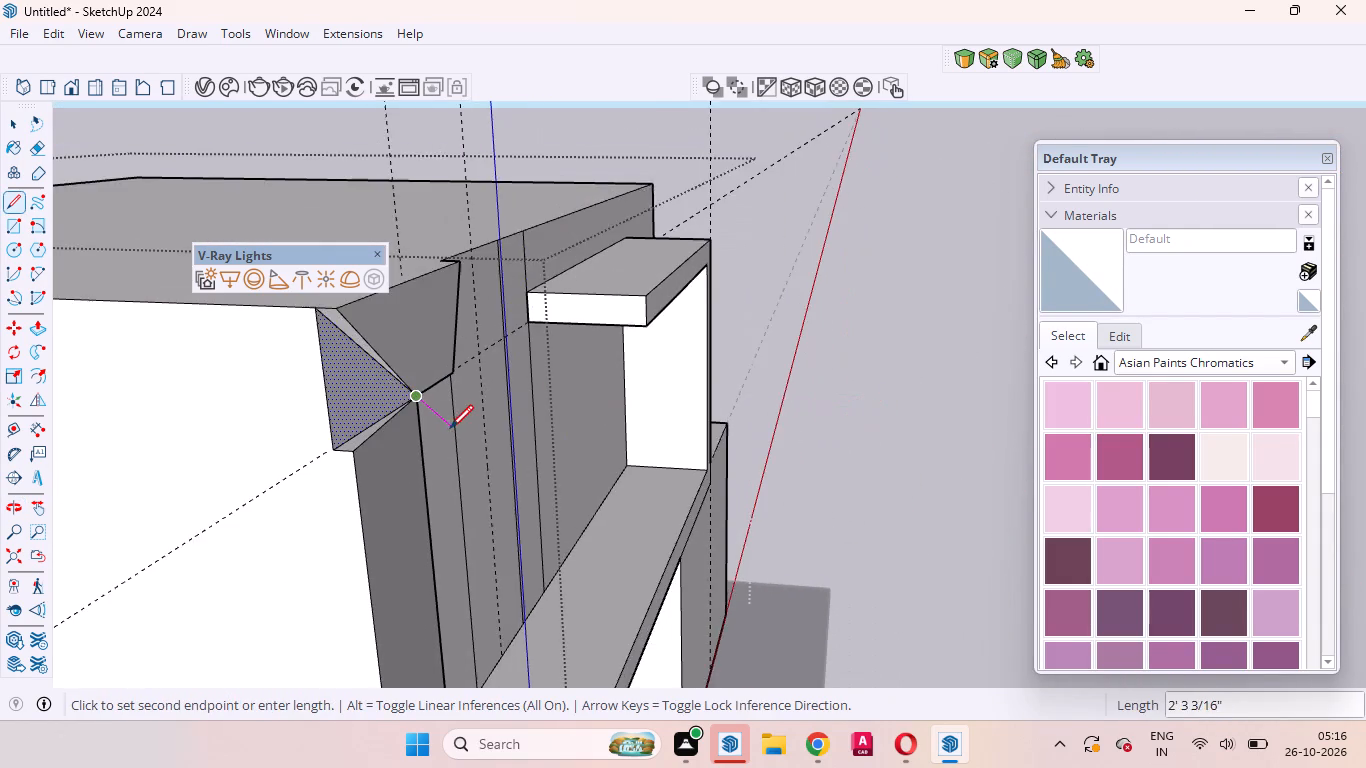
{"action": "scroll", "coordinate": [450, 428], "scroll_direction": "down", "scroll_amount": 2}
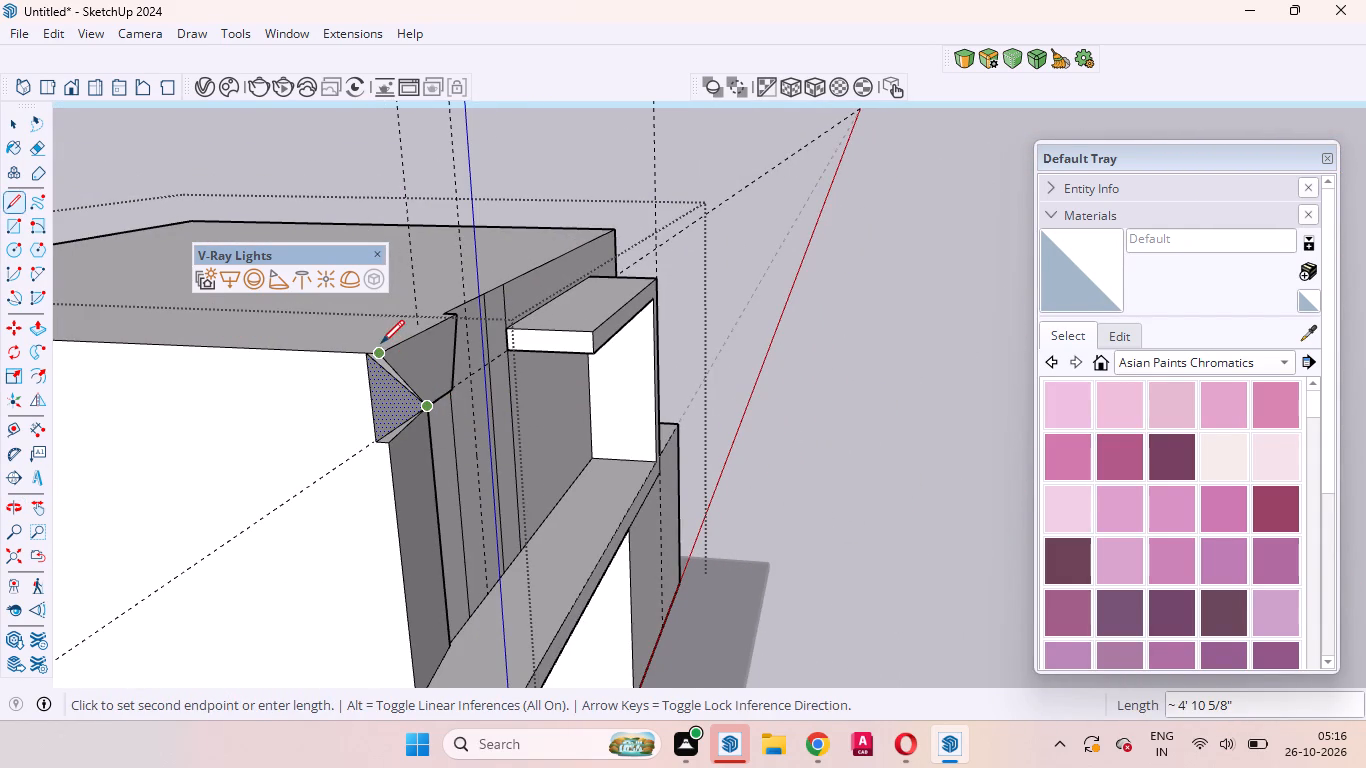
{"action": "scroll", "coordinate": [380, 344], "scroll_direction": "down", "scroll_amount": 1}
{"action": "left_click", "coordinate": [380, 355]}
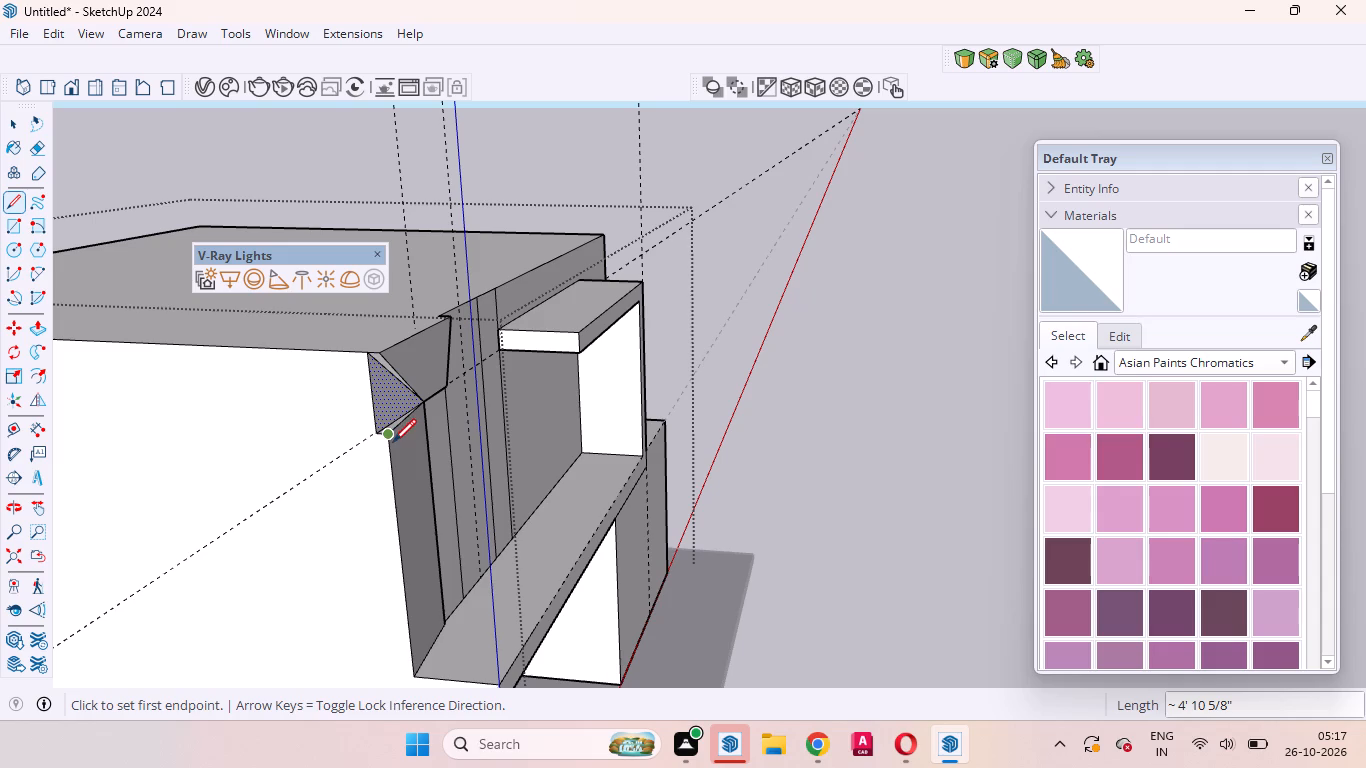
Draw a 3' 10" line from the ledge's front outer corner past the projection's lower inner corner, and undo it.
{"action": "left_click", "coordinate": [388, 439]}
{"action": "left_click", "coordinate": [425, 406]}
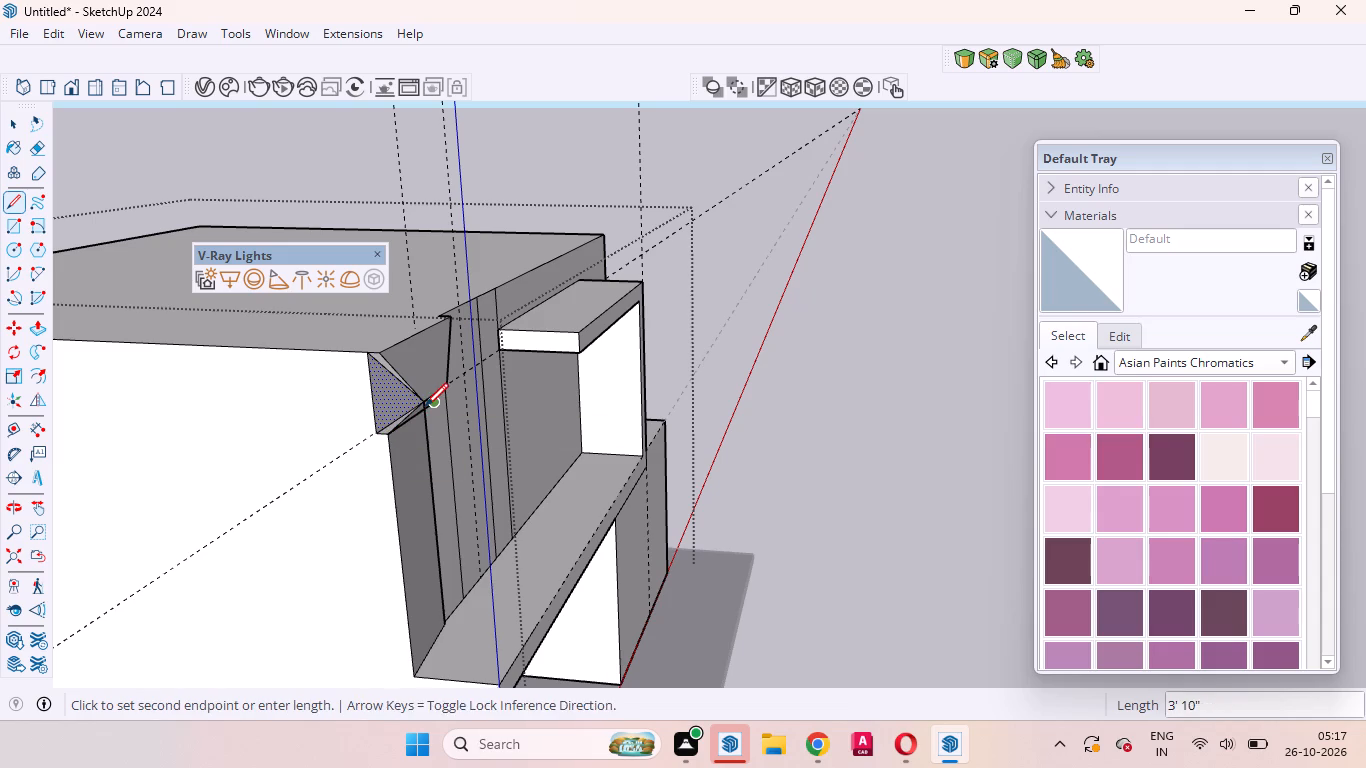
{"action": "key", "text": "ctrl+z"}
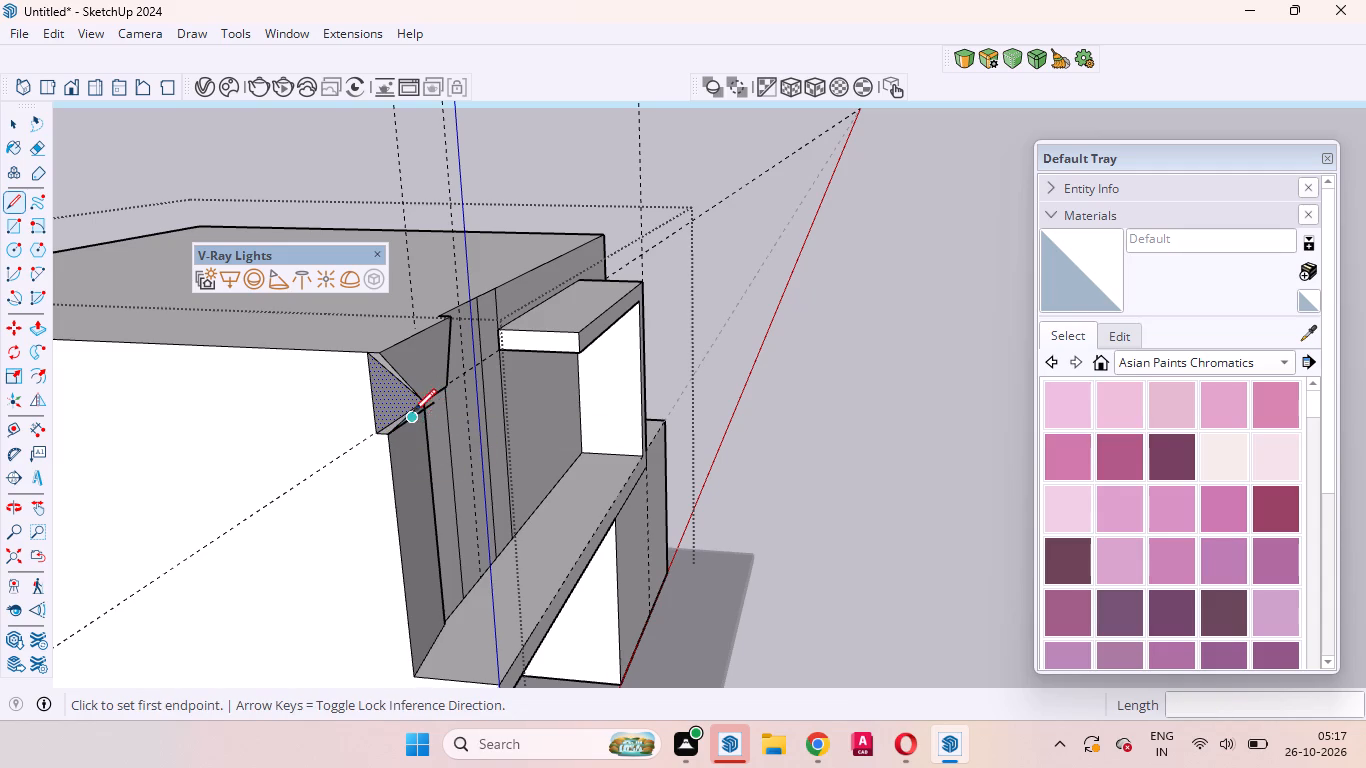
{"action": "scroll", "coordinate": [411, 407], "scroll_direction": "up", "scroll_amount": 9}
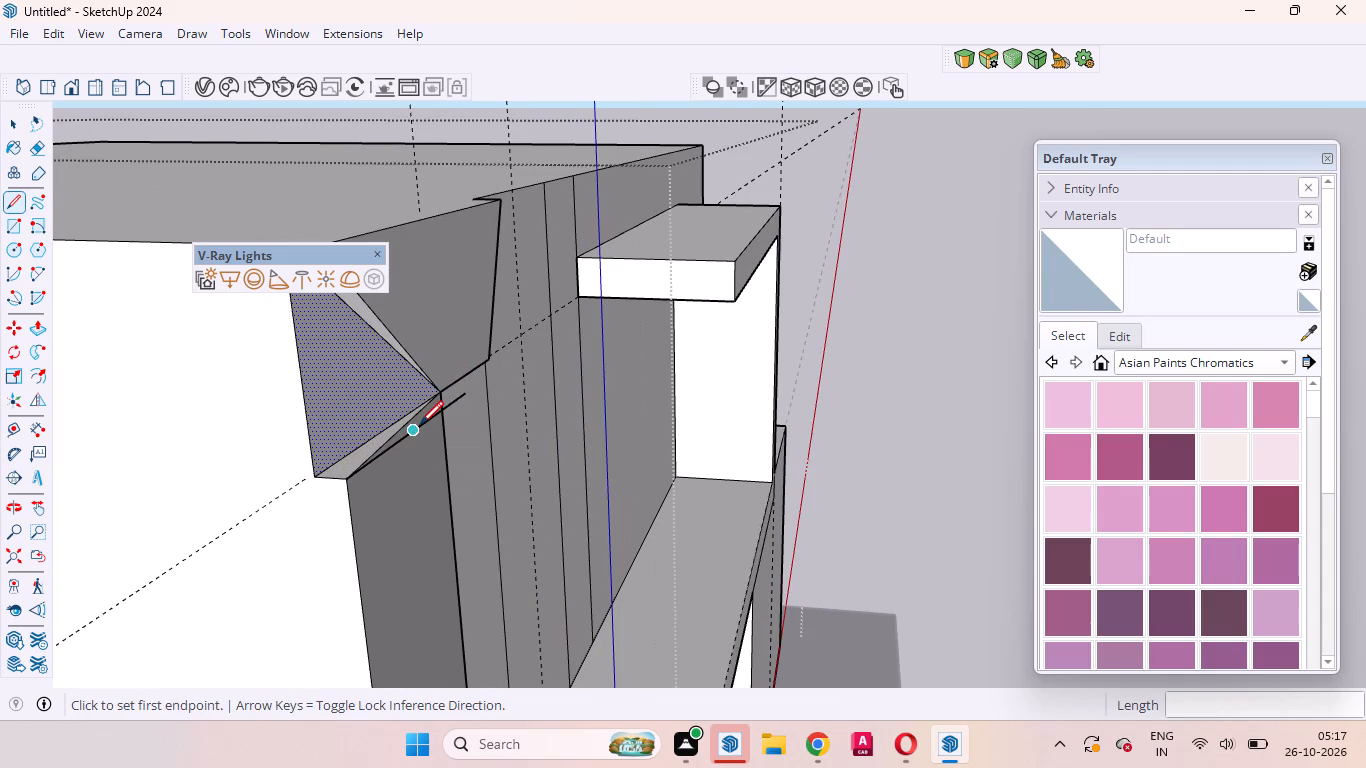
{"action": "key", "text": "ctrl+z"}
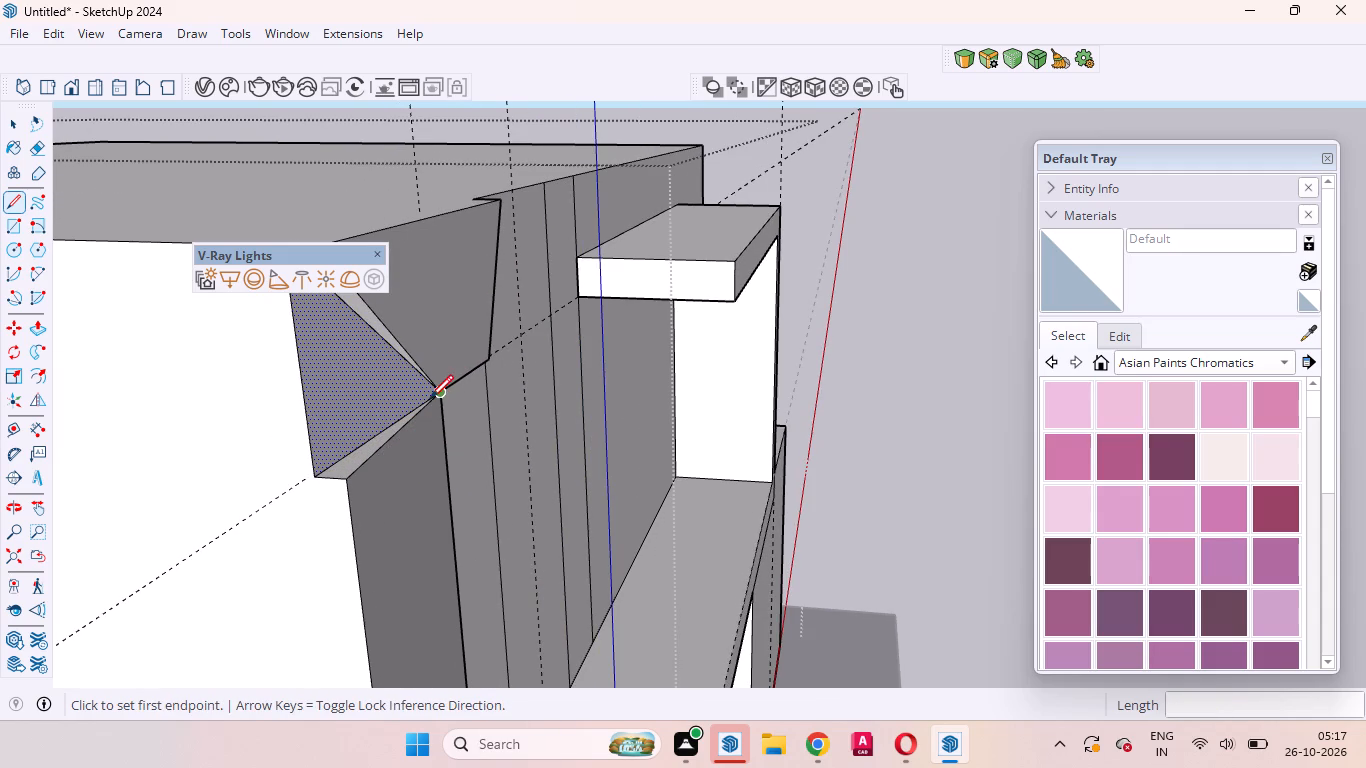
Redraw the ledge's diagonal edge about 3' 10 5/16" and add a 3' vertical line above its outer corner, closing the recess with a triangular face.
{"action": "left_click", "coordinate": [430, 396]}
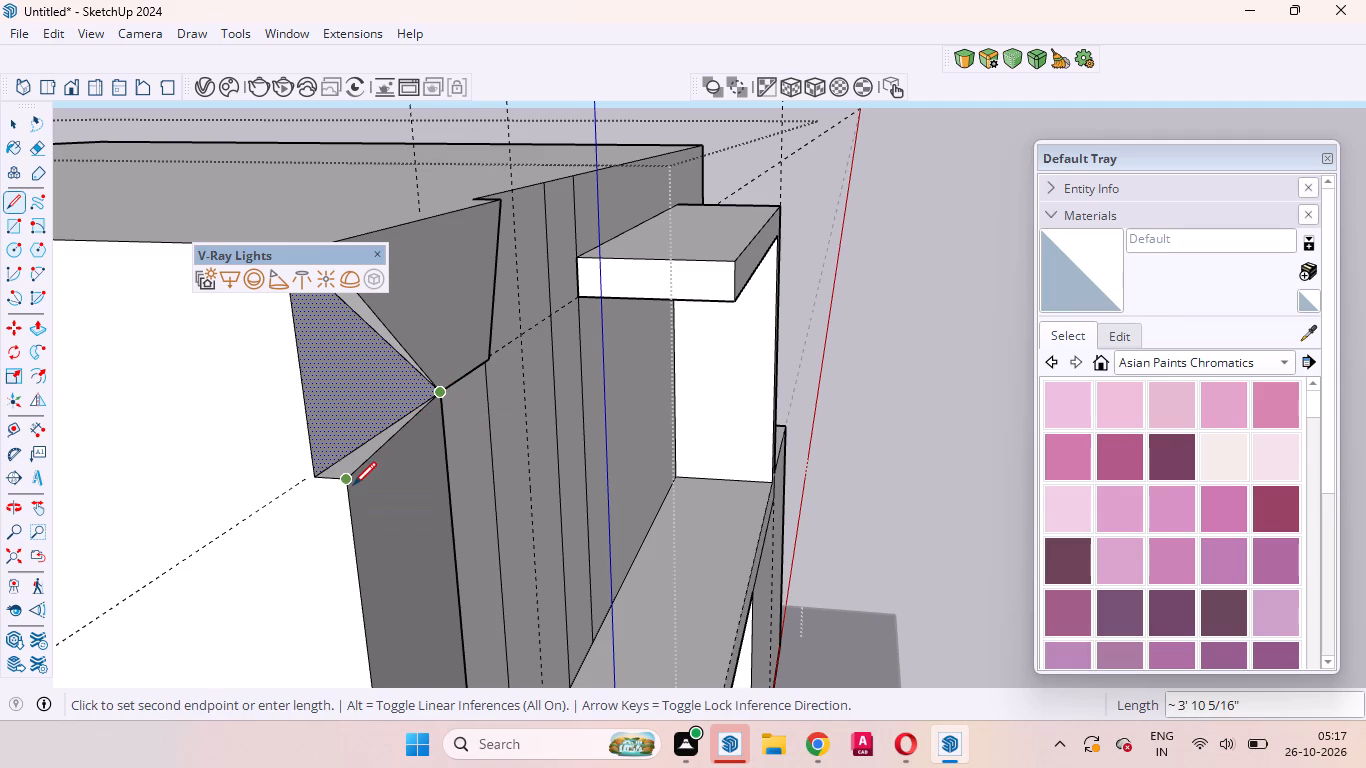
{"action": "left_click", "coordinate": [353, 485]}
{"action": "scroll", "coordinate": [364, 540], "scroll_direction": "down", "scroll_amount": 5}
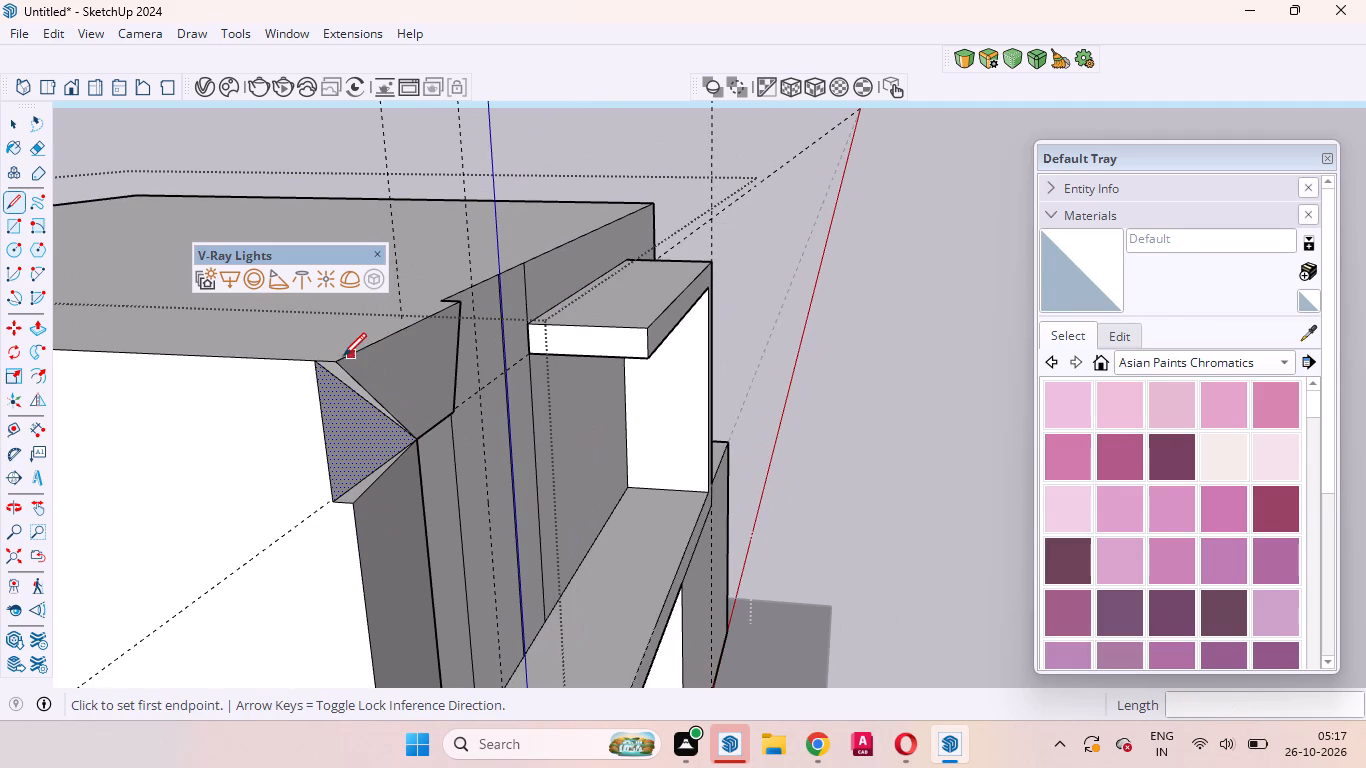
{"action": "left_click", "coordinate": [335, 356]}
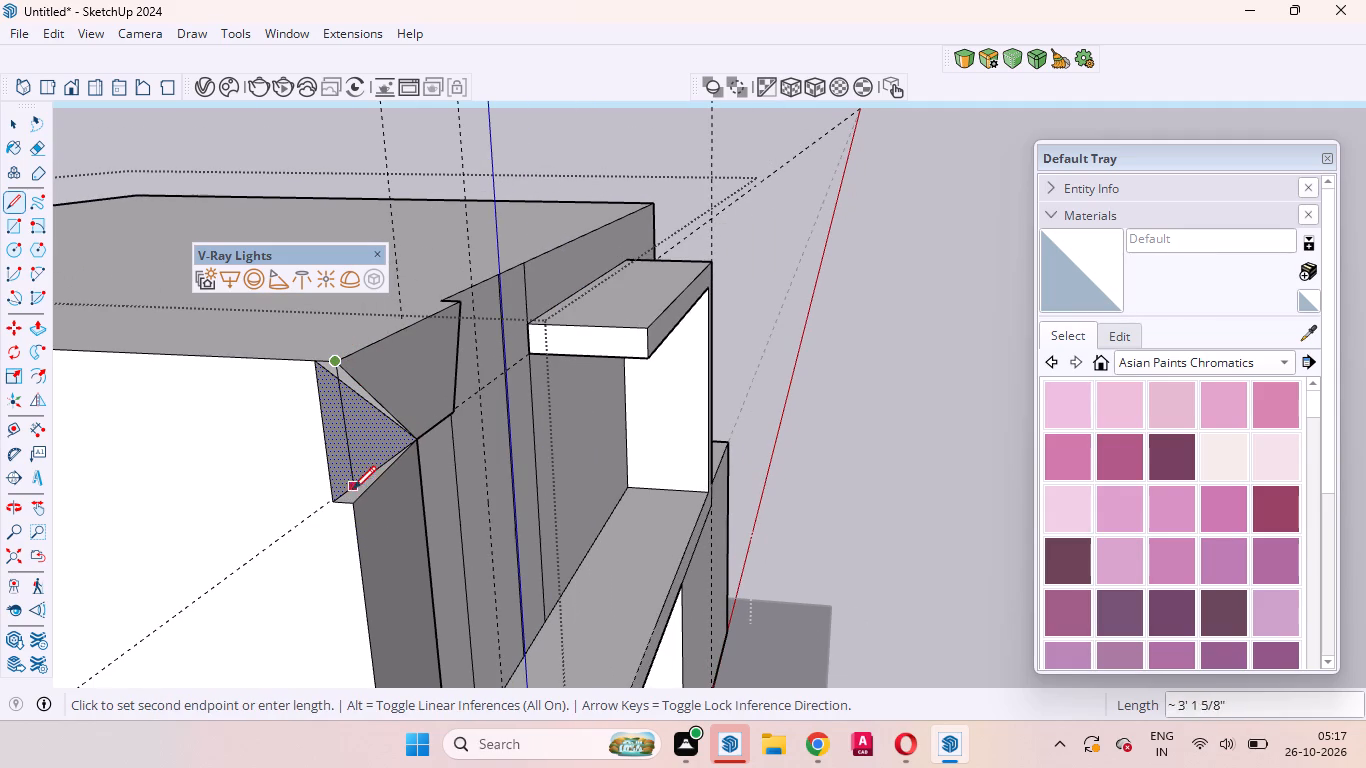
{"action": "left_click", "coordinate": [353, 503]}
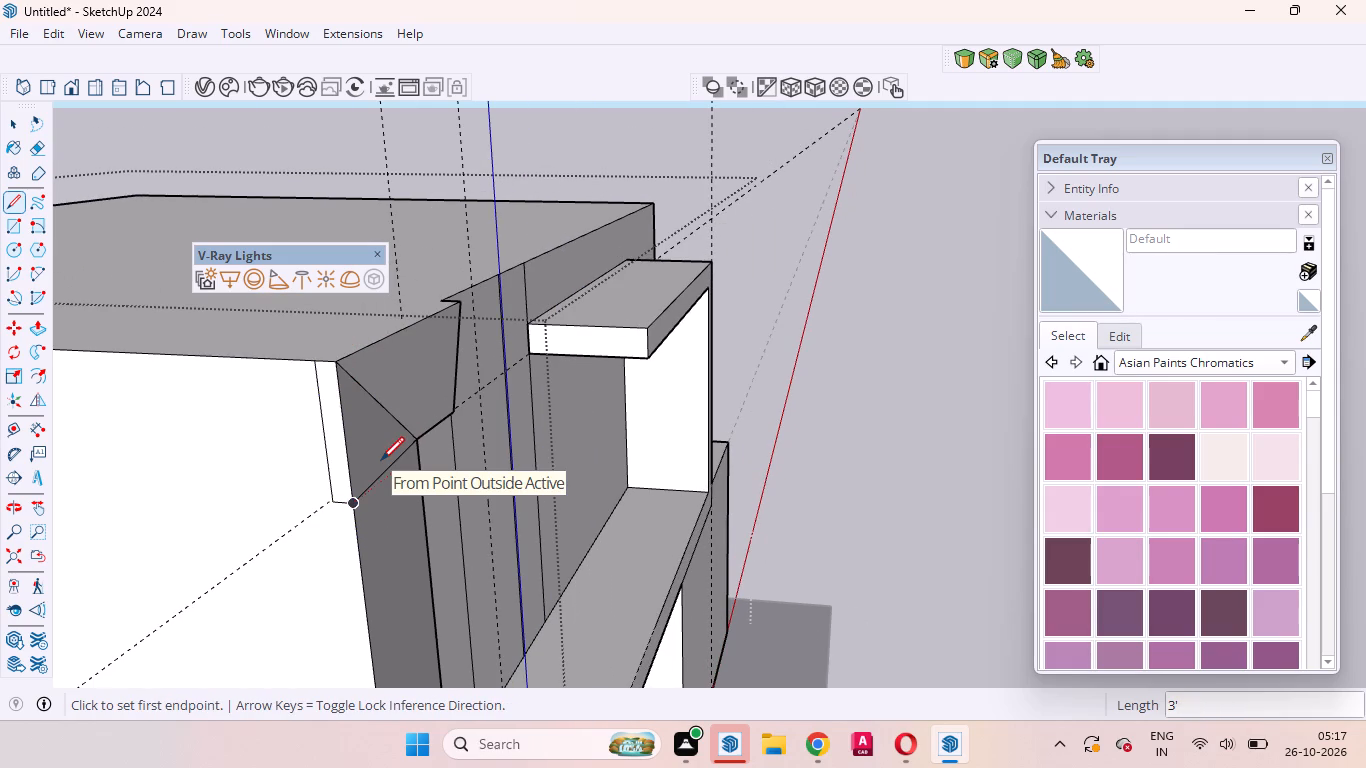
{"action": "key", "text": "space"}
Delete the horizontal edge between the new triangular face and the strip's angled face, merging them into one surface.
{"action": "middle_click_drag", "start_coordinate": [396, 468], "coordinate": [149, 428]}
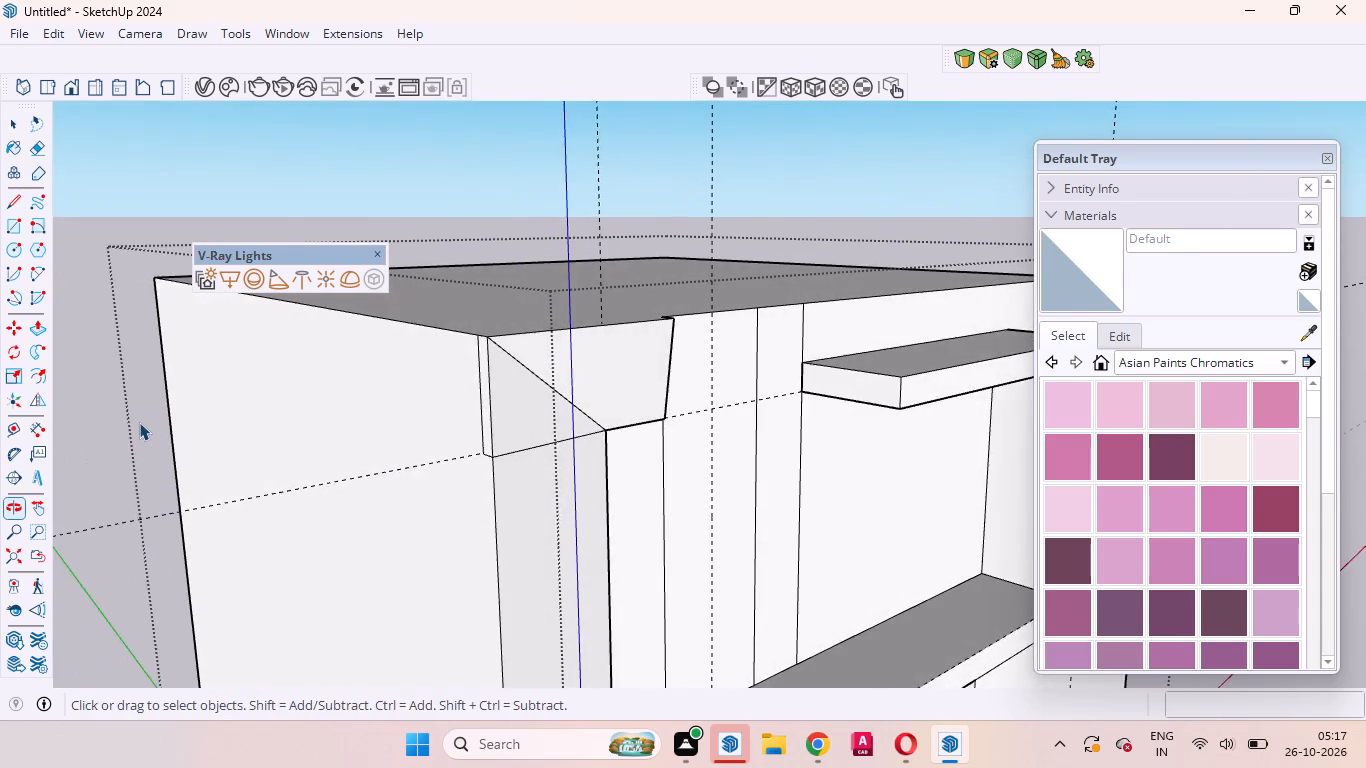
{"action": "scroll", "coordinate": [164, 414], "scroll_direction": "down", "scroll_amount": 5}
{"action": "scroll", "coordinate": [243, 424], "scroll_direction": "up", "scroll_amount": 5}
{"action": "scroll", "coordinate": [381, 438], "scroll_direction": "up", "scroll_amount": 8}
{"action": "middle_click_drag", "start_coordinate": [504, 423], "coordinate": [163, 403]}
{"action": "scroll", "coordinate": [228, 374], "scroll_direction": "down", "scroll_amount": 5}
{"action": "scroll", "coordinate": [502, 412], "scroll_direction": "up", "scroll_amount": 4}
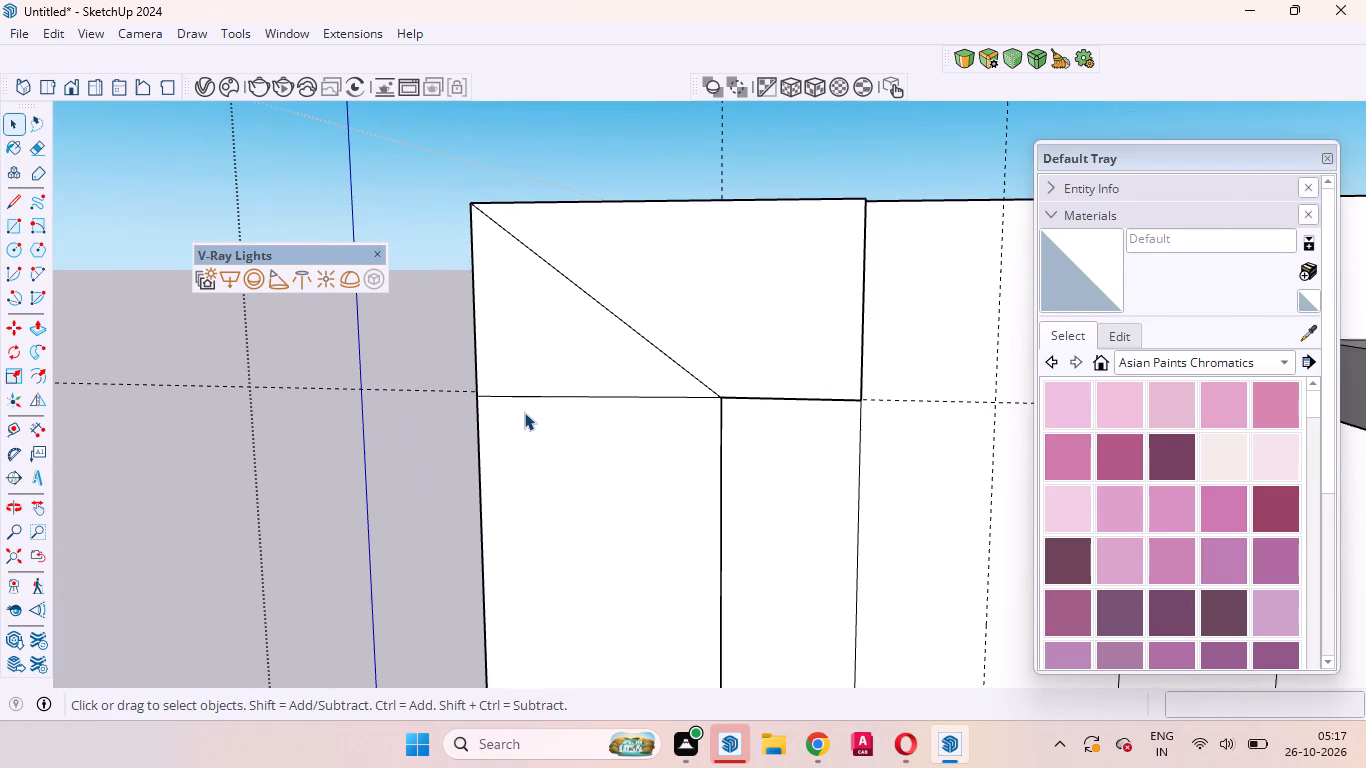
{"action": "left_click", "coordinate": [528, 395]}
{"action": "key", "text": "Delete"}
{"action": "scroll", "coordinate": [526, 399], "scroll_direction": "down", "scroll_amount": 17}
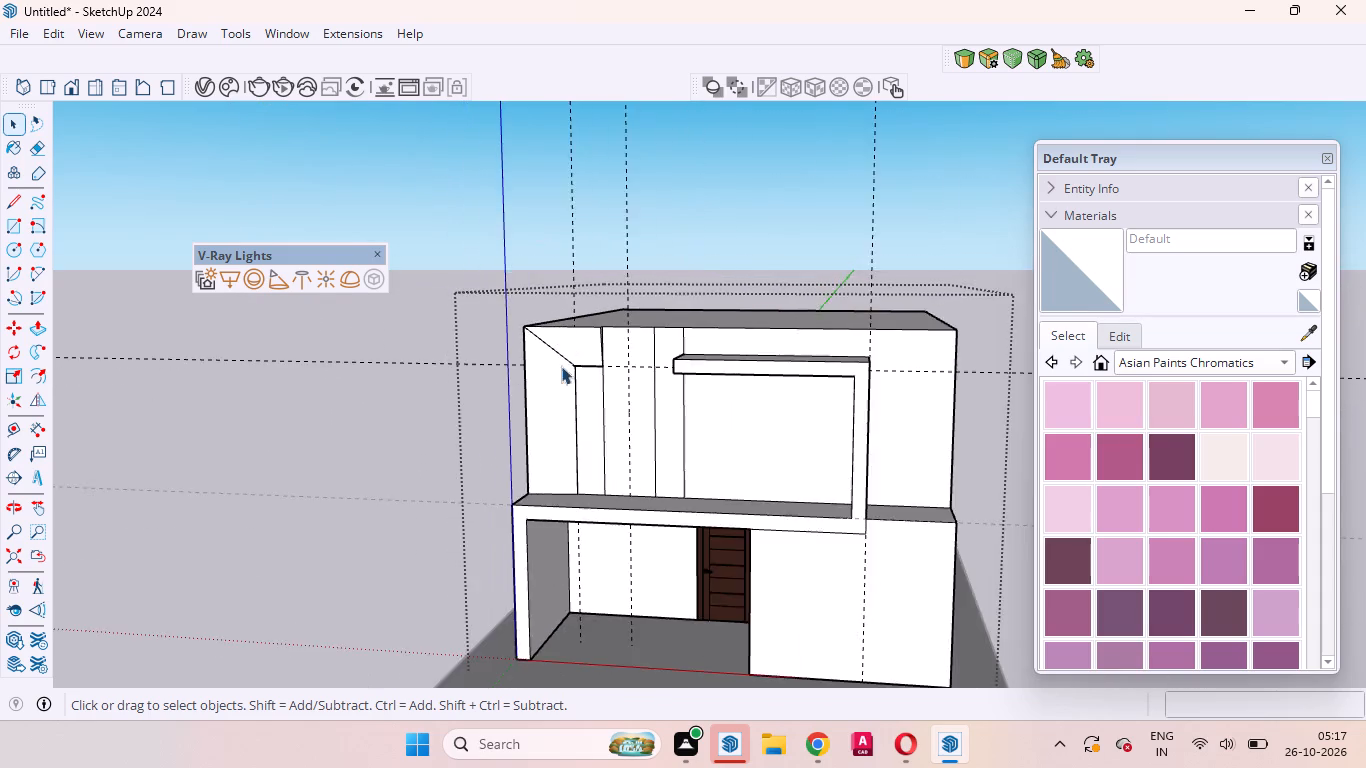
Draw a 10' by 2' rectangle on the wall strip beside the tapered projection, from the guide intersection to the strip's lower corner.
{"action": "scroll", "coordinate": [559, 403], "scroll_direction": "up", "scroll_amount": 6}
{"action": "middle_click_drag", "start_coordinate": [608, 454], "coordinate": [541, 434]}
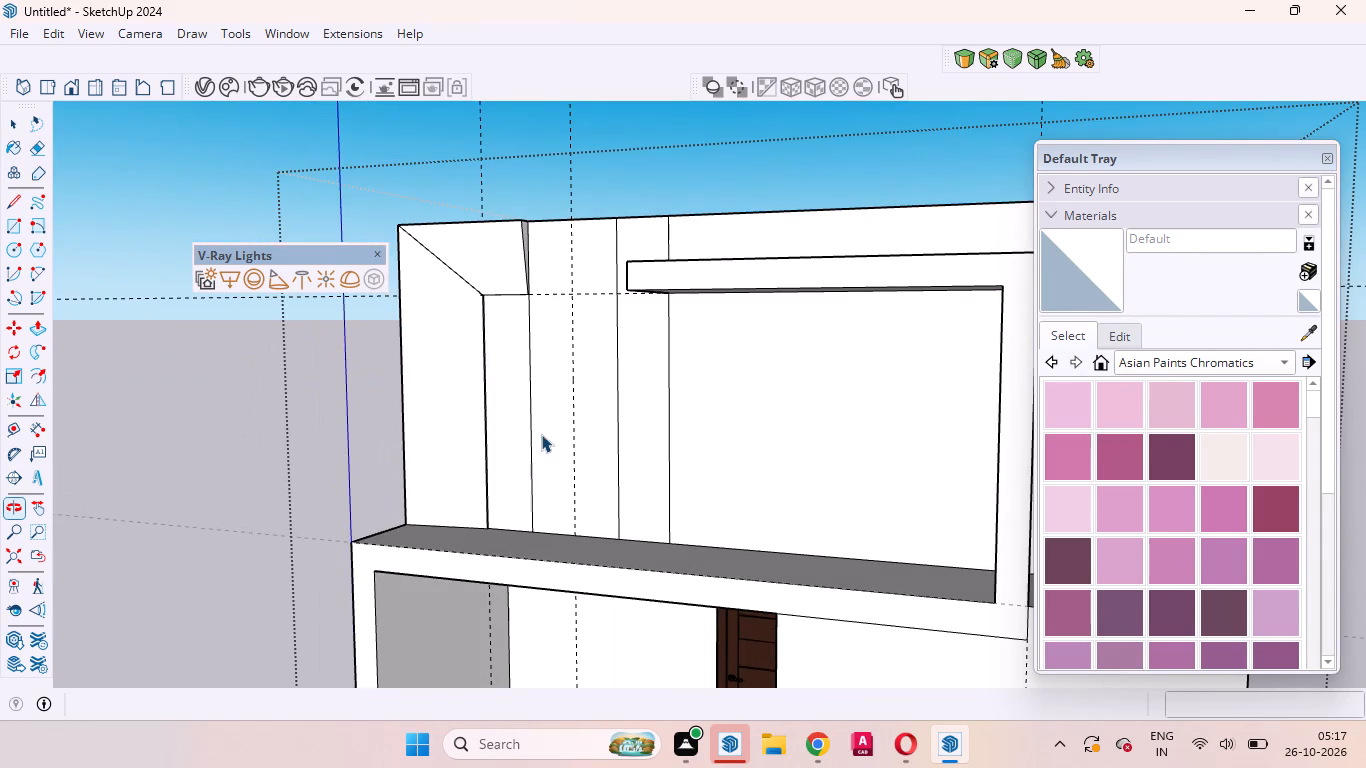
{"action": "scroll", "coordinate": [537, 273], "scroll_direction": "up", "scroll_amount": 5}
{"action": "scroll", "coordinate": [540, 275], "scroll_direction": "down", "scroll_amount": 4}
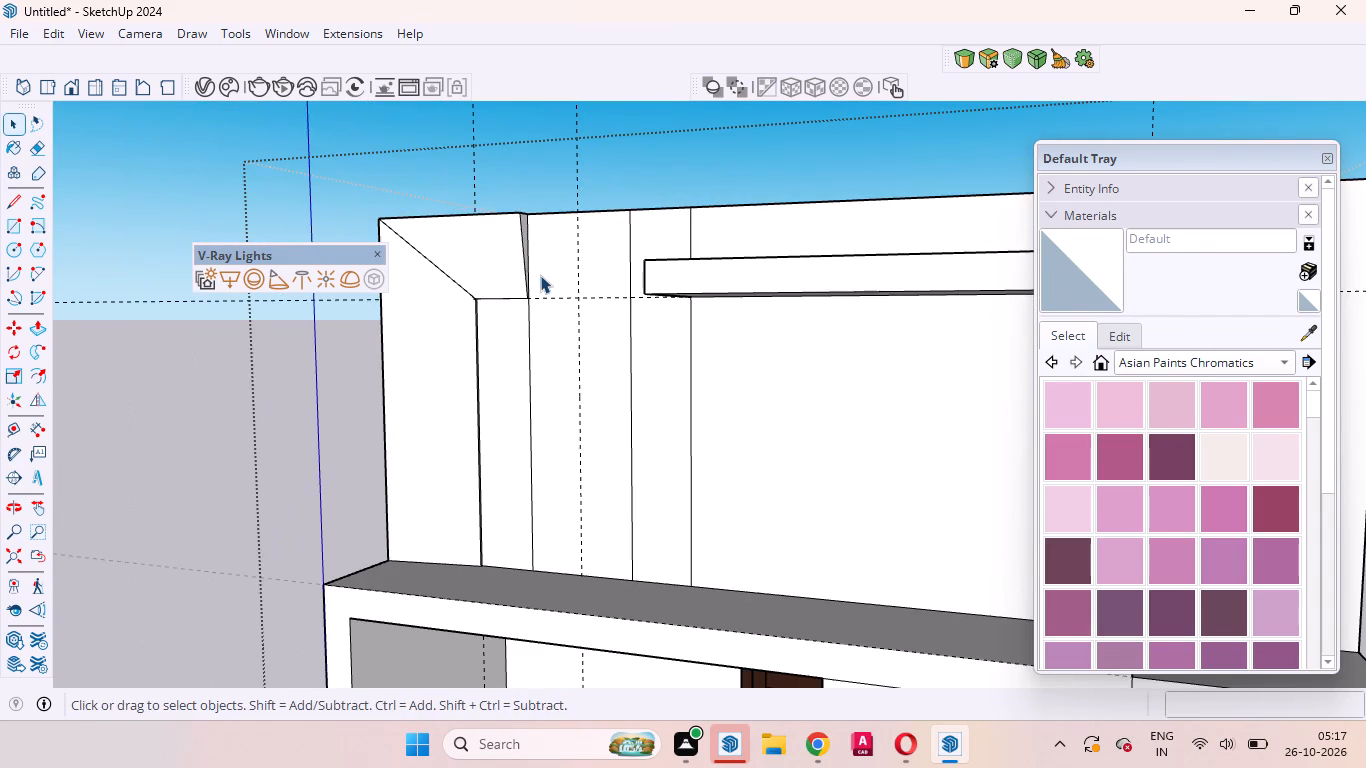
{"action": "scroll", "coordinate": [585, 316], "scroll_direction": "down", "scroll_amount": 1}
{"action": "scroll", "coordinate": [586, 324], "scroll_direction": "up", "scroll_amount": 4}
{"action": "left_click", "coordinate": [592, 347]}
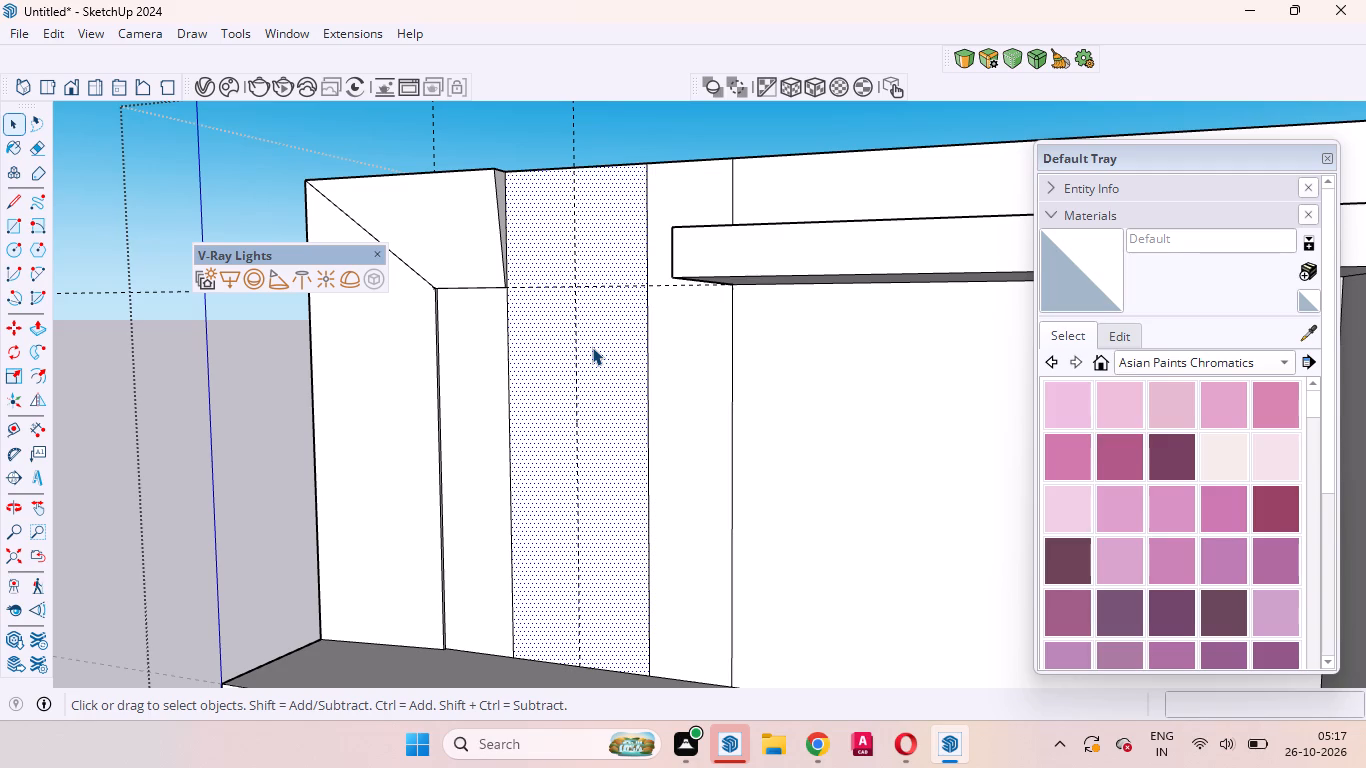
{"action": "key", "text": "r"}
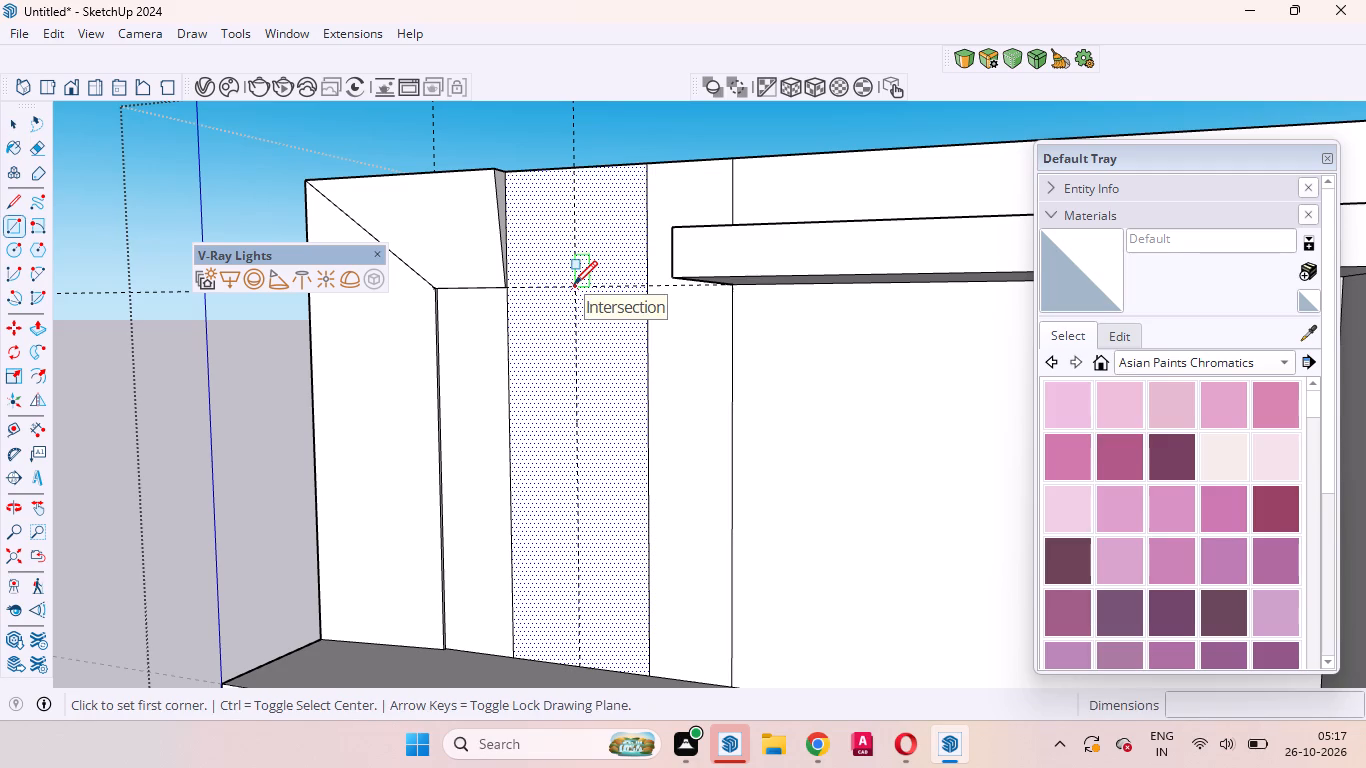
{"action": "left_click", "coordinate": [574, 284]}
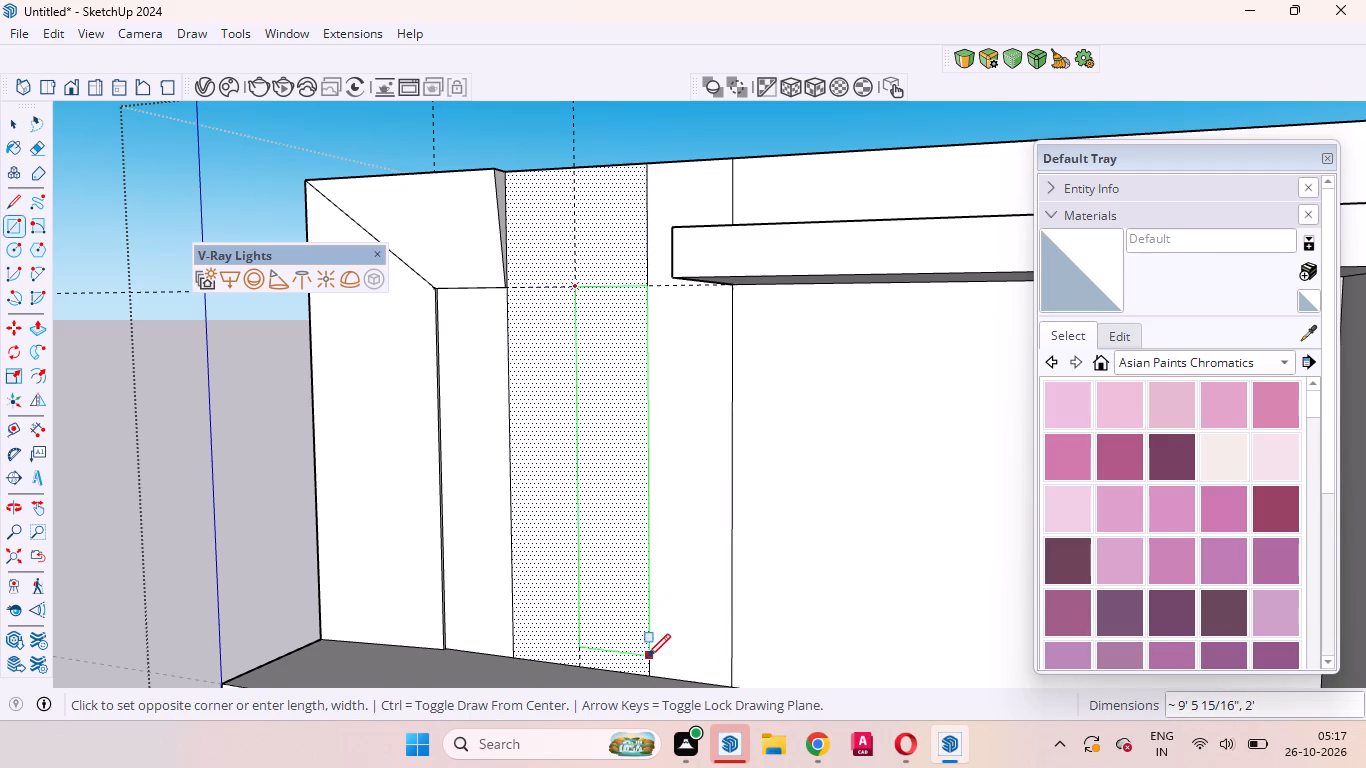
{"action": "scroll", "coordinate": [650, 573], "scroll_direction": "down", "scroll_amount": 4}
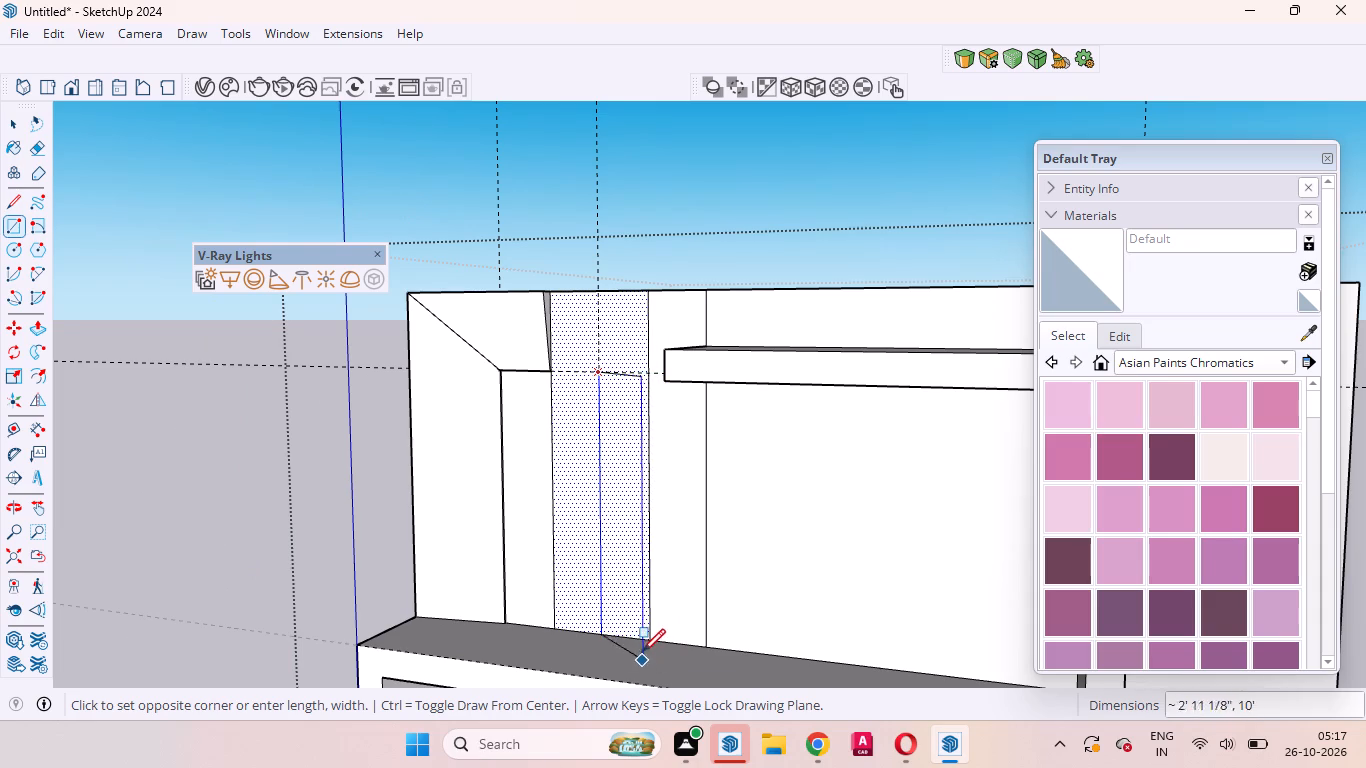
{"action": "left_click", "coordinate": [655, 642]}
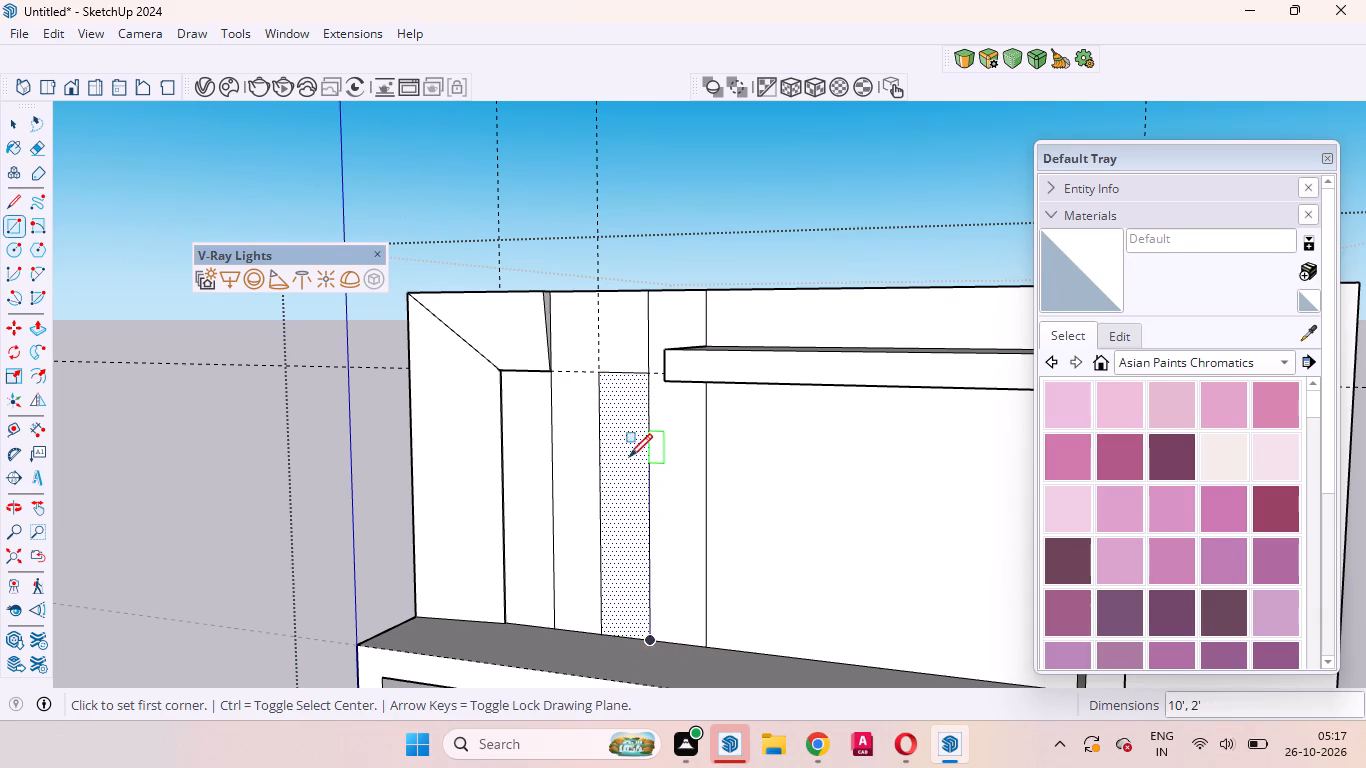
{"action": "key", "text": "space"}
Push/Pull the tapered projection's triangular end face 4' along the wall towards the projecting frame.
{"action": "scroll", "coordinate": [563, 318], "scroll_direction": "up", "scroll_amount": 15}
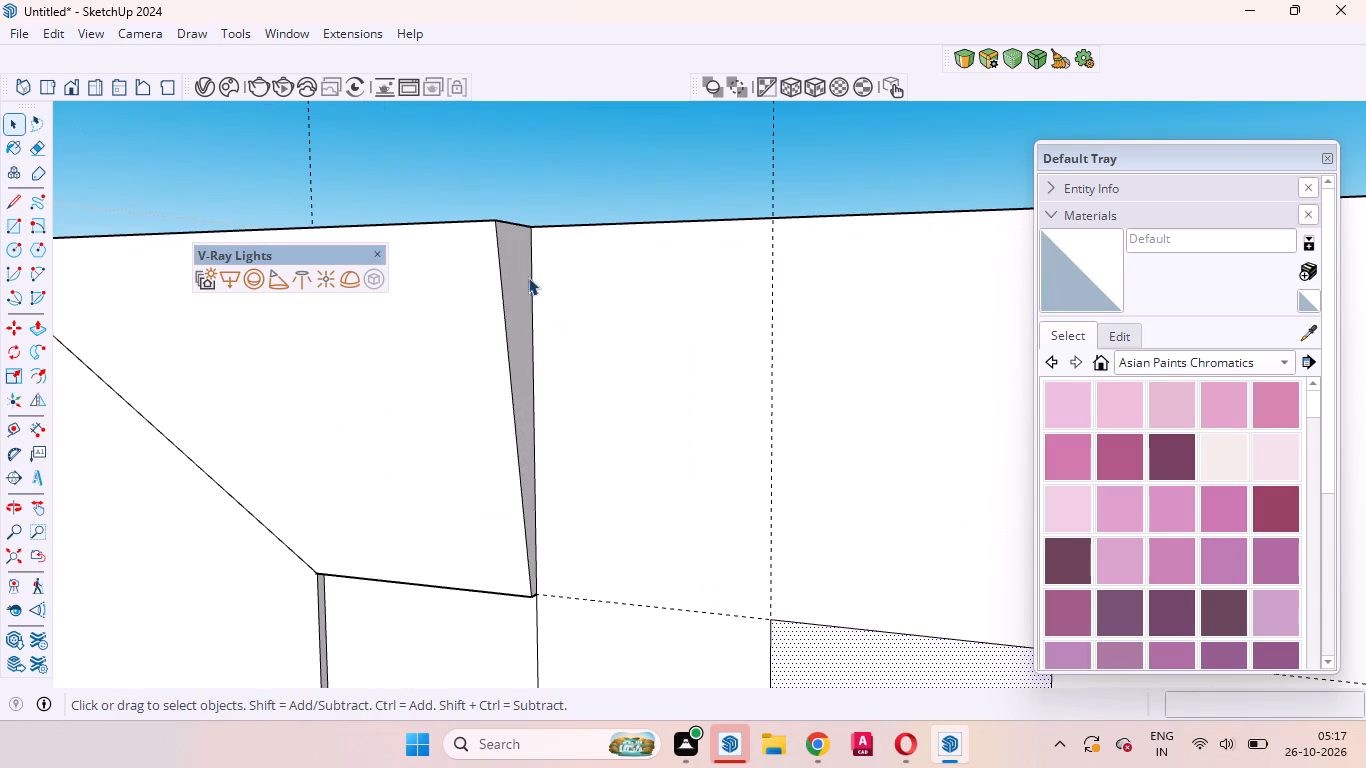
{"action": "left_click", "coordinate": [519, 272]}
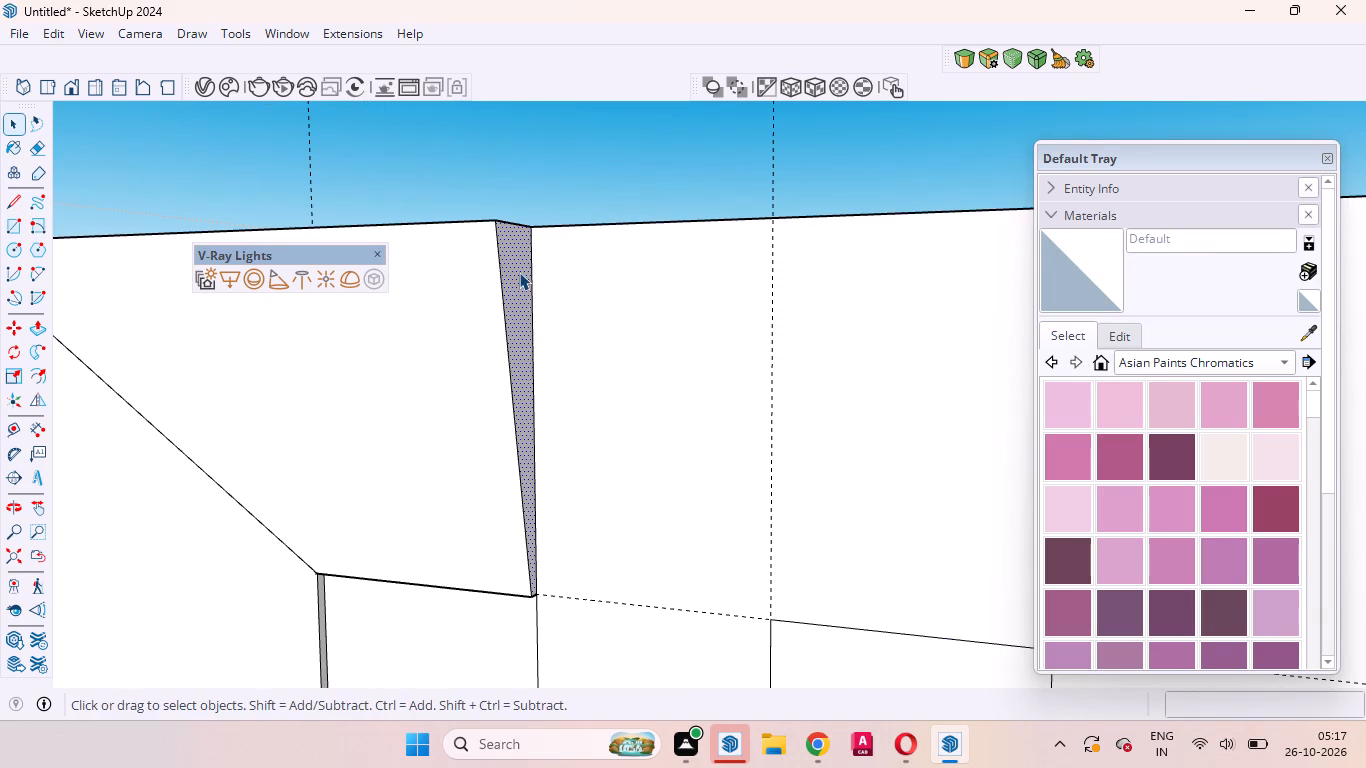
{"action": "key", "text": "p"}
{"action": "left_click", "coordinate": [519, 272]}
{"action": "scroll", "coordinate": [626, 297], "scroll_direction": "down", "scroll_amount": 8}
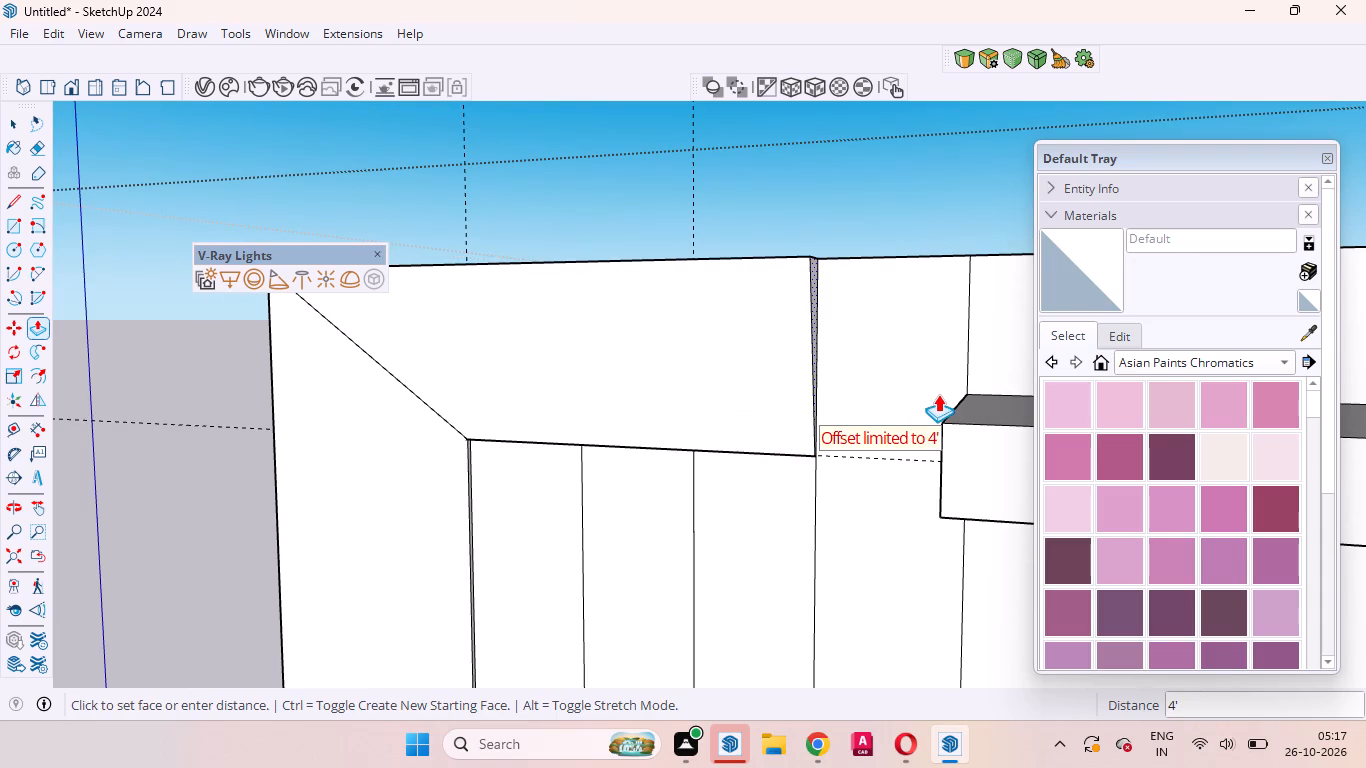
{"action": "left_click", "coordinate": [895, 403]}
Extend the projection's triangular end face about 2' 2 11/16" further so it reaches the projecting frame.
{"action": "scroll", "coordinate": [813, 334], "scroll_direction": "up", "scroll_amount": 3}
{"action": "scroll", "coordinate": [813, 333], "scroll_direction": "down", "scroll_amount": 1}
{"action": "scroll", "coordinate": [813, 332], "scroll_direction": "up", "scroll_amount": 4}
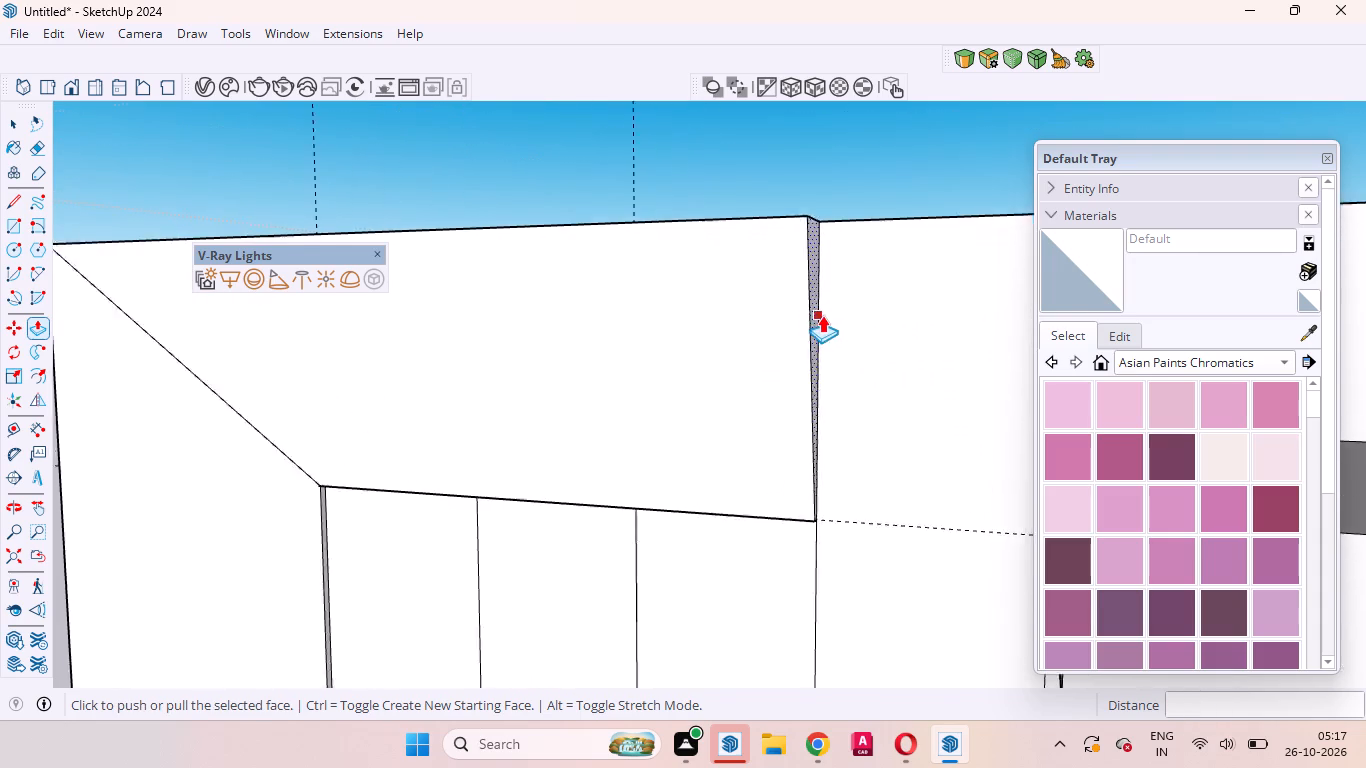
{"action": "scroll", "coordinate": [822, 315], "scroll_direction": "up", "scroll_amount": 2}
{"action": "left_click", "coordinate": [809, 282]}
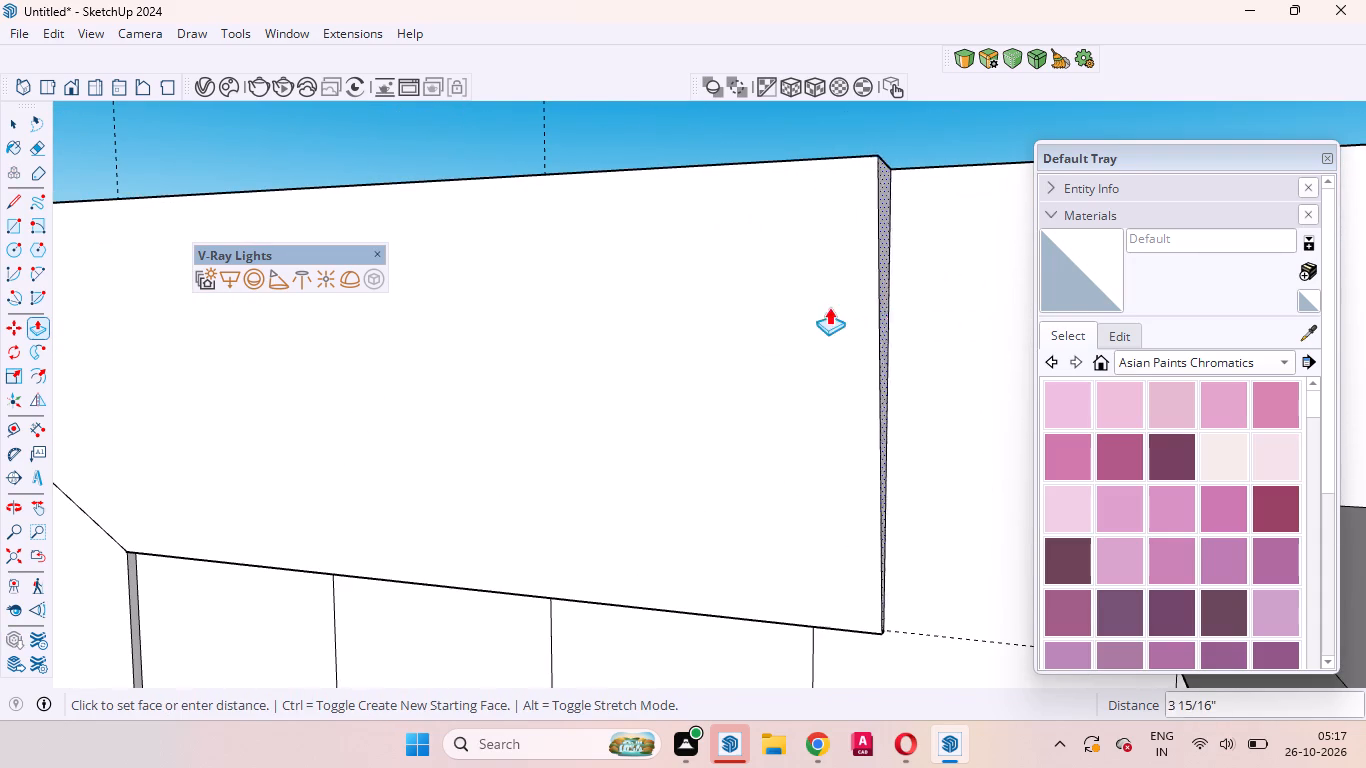
{"action": "scroll", "coordinate": [824, 307], "scroll_direction": "down", "scroll_amount": 9}
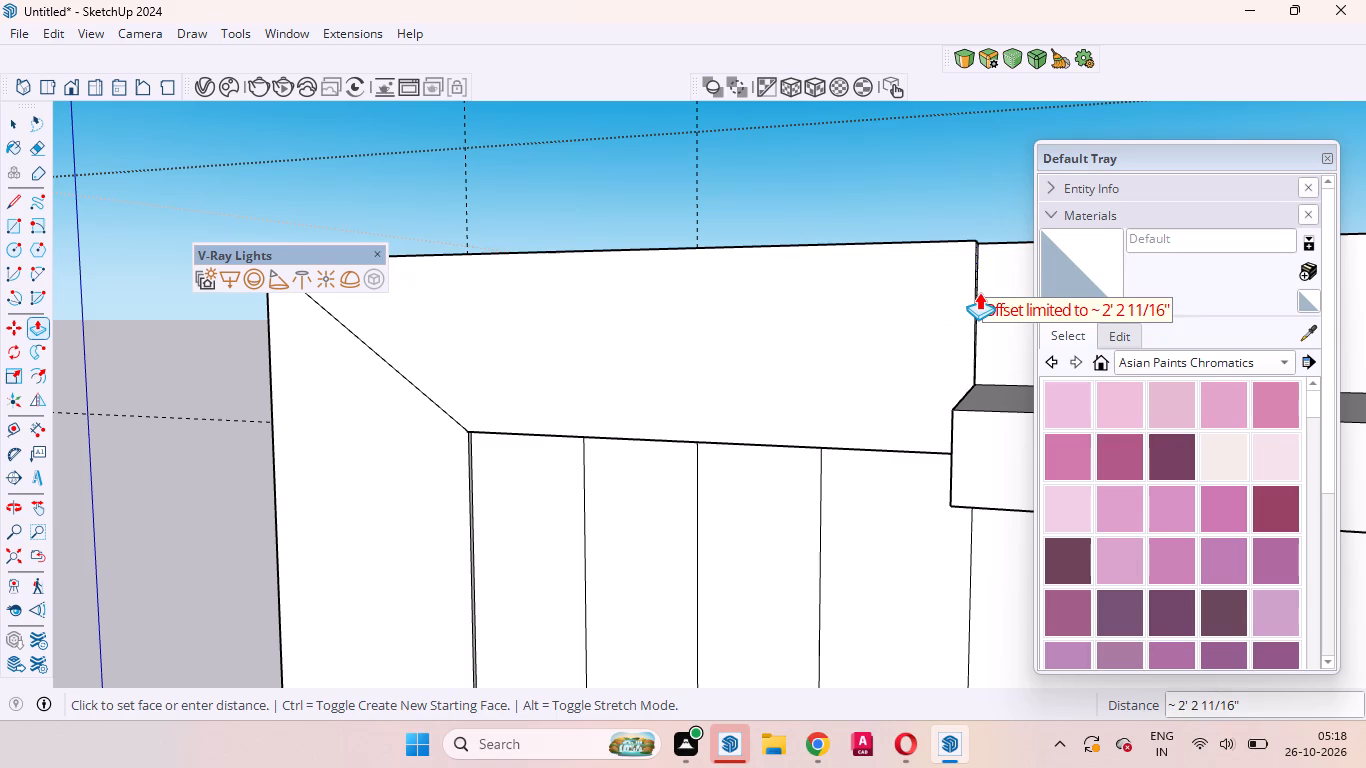
{"action": "left_click", "coordinate": [979, 292]}
{"action": "key", "text": "space"}
Push/Pull the second vertical wall panel from the recess corner outward about 1", to the projection's lower edge.
{"action": "scroll", "coordinate": [704, 419], "scroll_direction": "down", "scroll_amount": 6}
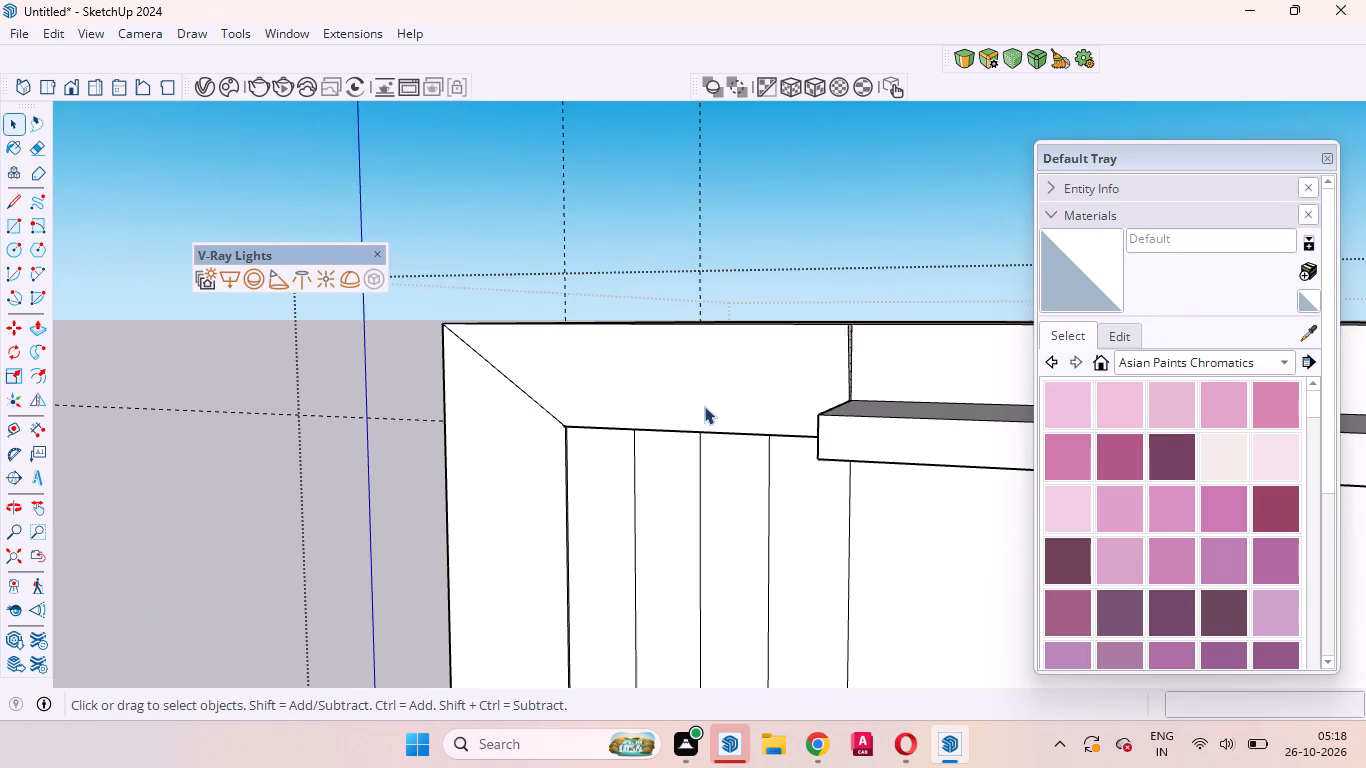
{"action": "scroll", "coordinate": [704, 406], "scroll_direction": "down", "scroll_amount": 3}
{"action": "middle_click_drag", "start_coordinate": [688, 419], "coordinate": [682, 368]}
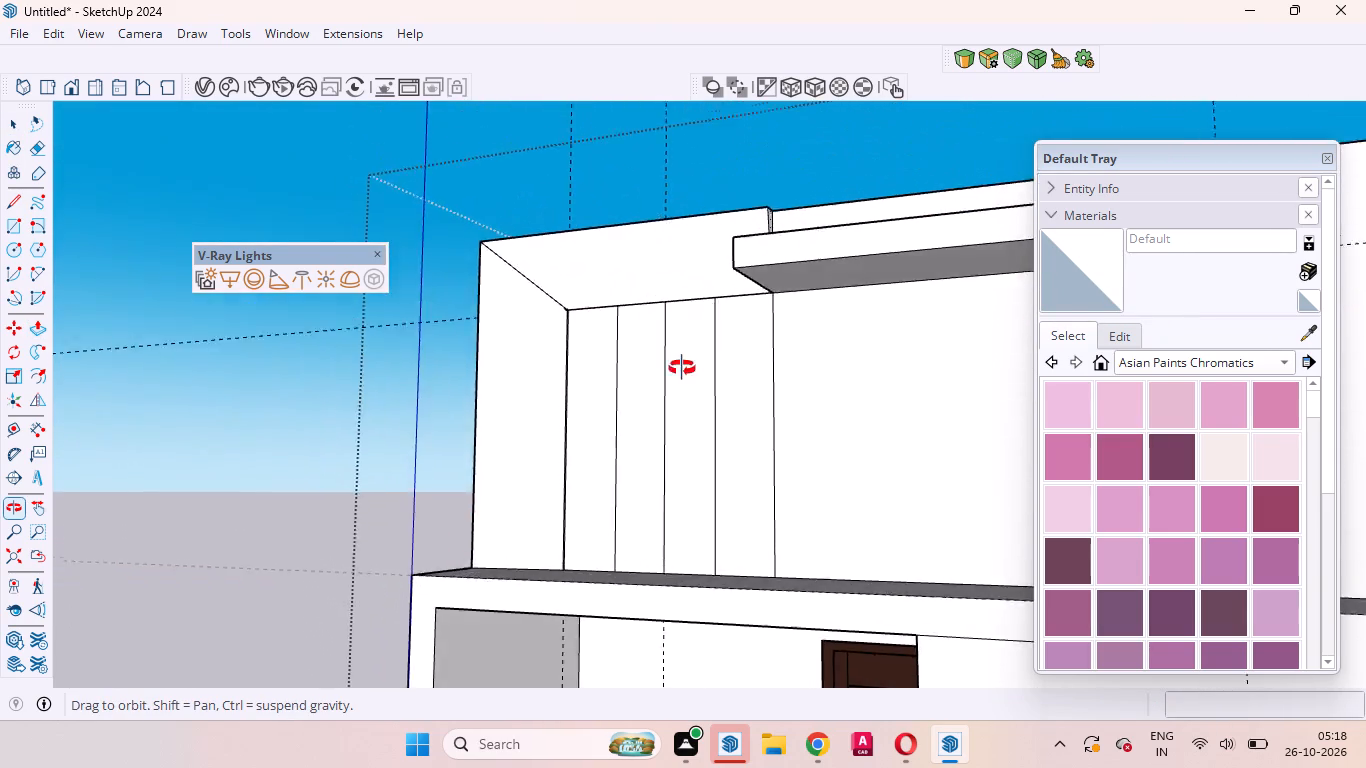
{"action": "middle_click_drag", "start_coordinate": [682, 368], "coordinate": [715, 402]}
{"action": "scroll", "coordinate": [707, 402], "scroll_direction": "up", "scroll_amount": 2}
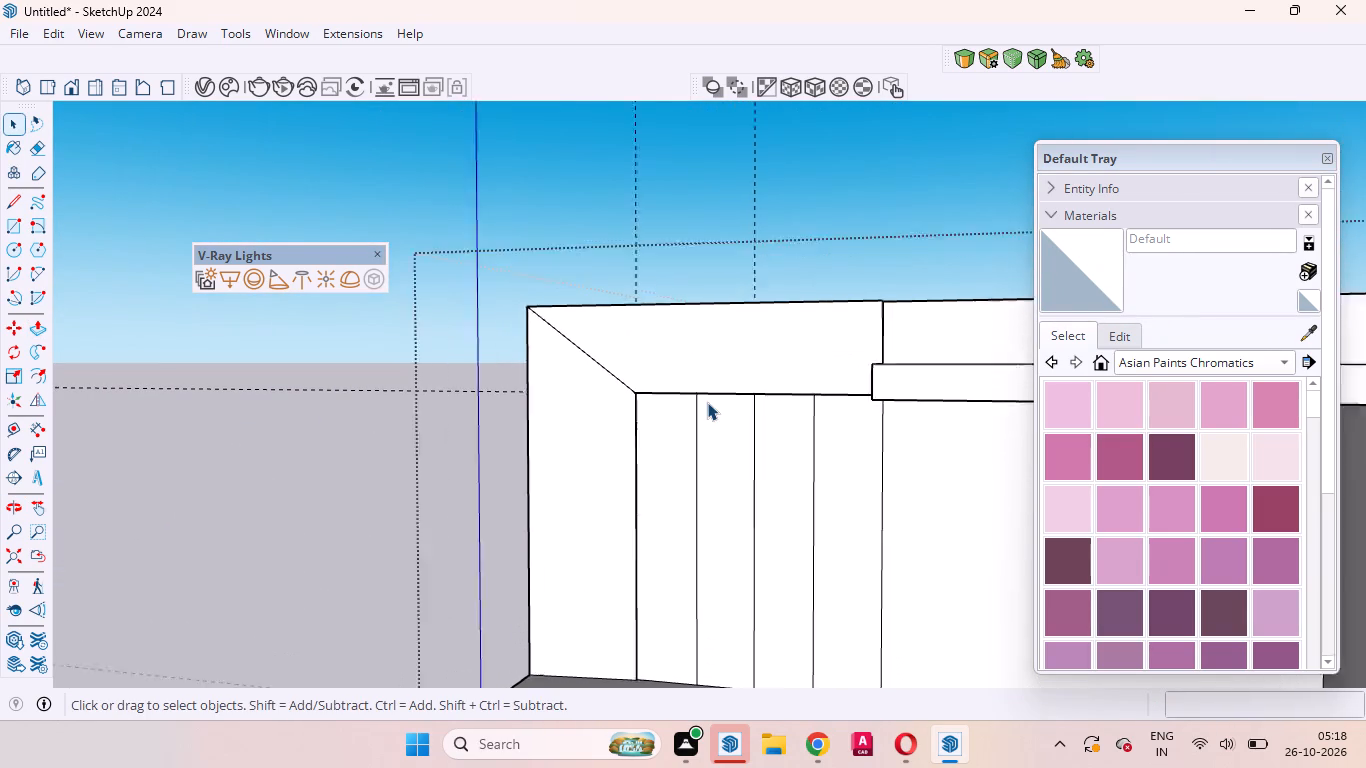
{"action": "scroll", "coordinate": [707, 402], "scroll_direction": "up", "scroll_amount": 2}
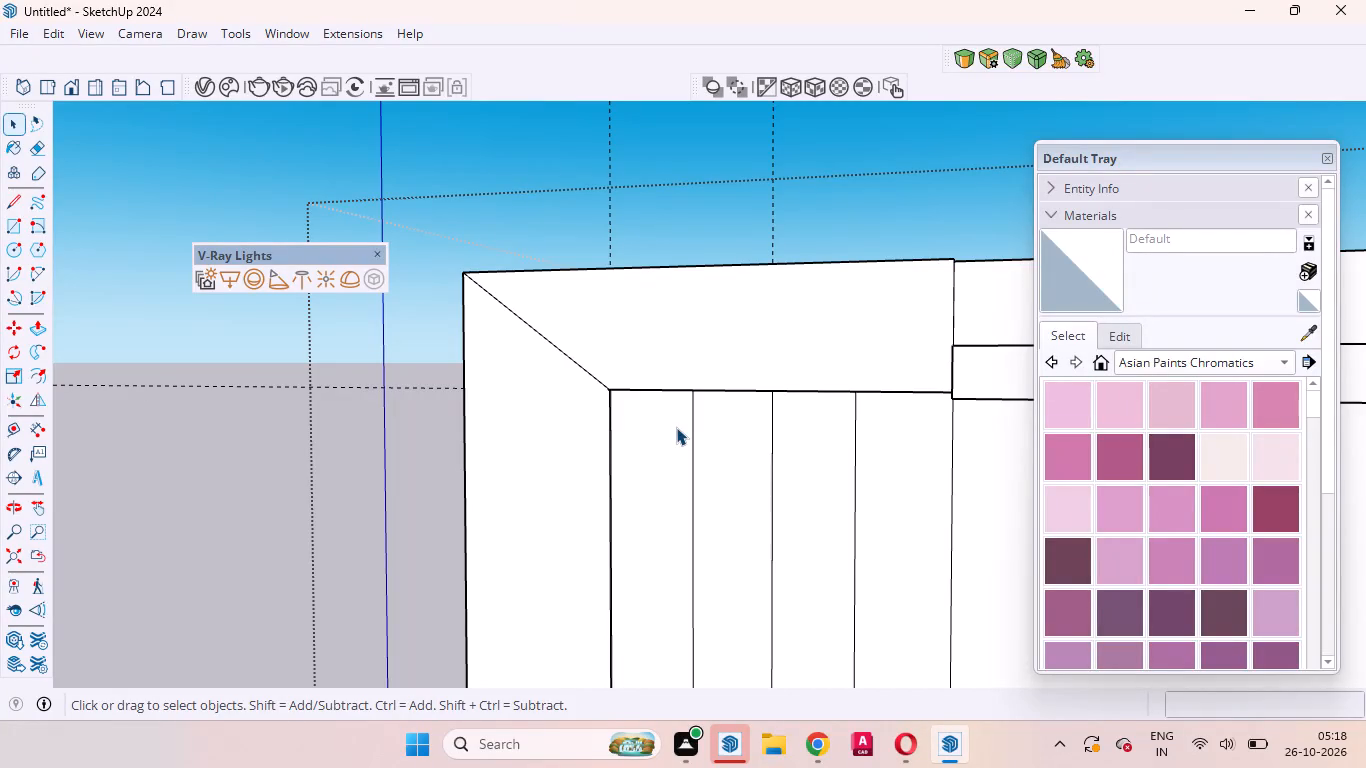
{"action": "scroll", "coordinate": [676, 427], "scroll_direction": "up", "scroll_amount": 3}
{"action": "middle_click_drag", "start_coordinate": [676, 427], "coordinate": [646, 392]}
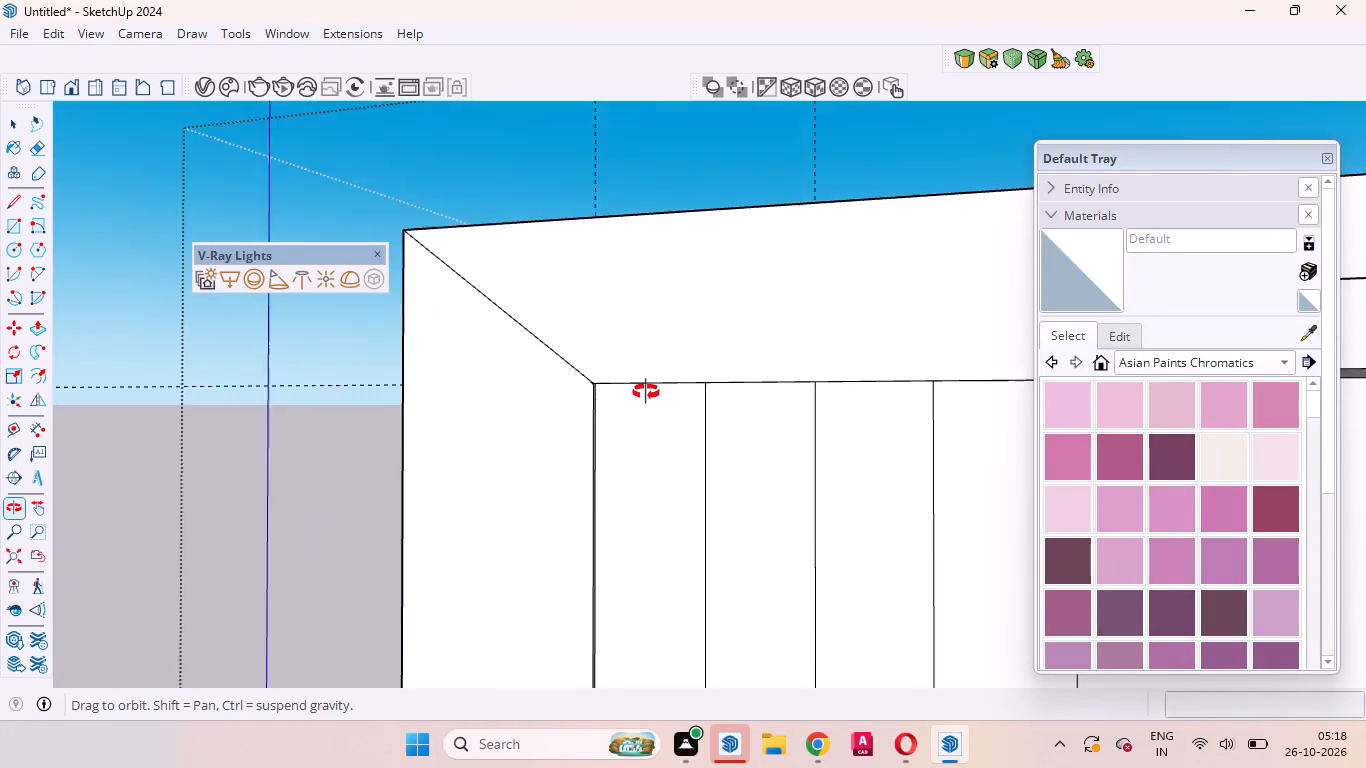
{"action": "middle_click_drag", "start_coordinate": [646, 392], "coordinate": [822, 316]}
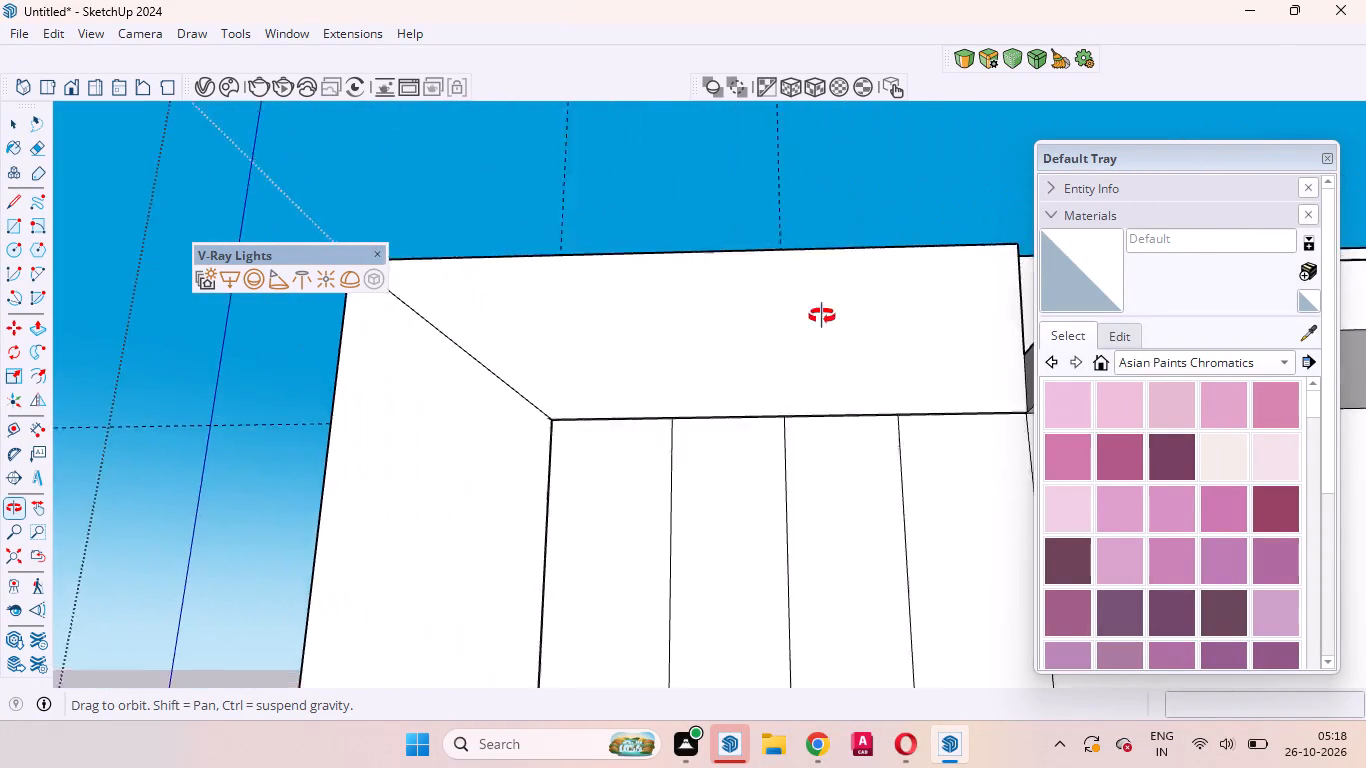
{"action": "middle_click_drag", "start_coordinate": [822, 316], "coordinate": [872, 336]}
{"action": "scroll", "coordinate": [820, 392], "scroll_direction": "down", "scroll_amount": 4}
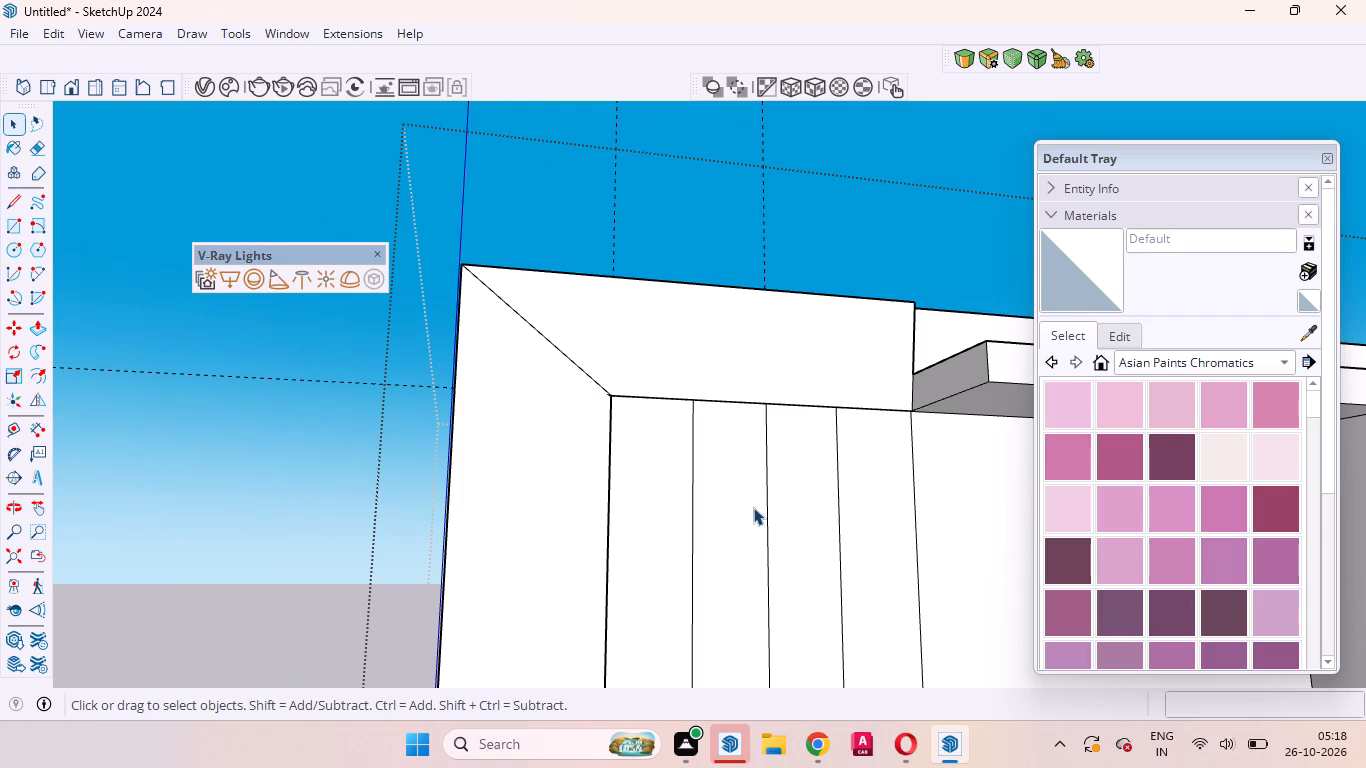
{"action": "scroll", "coordinate": [752, 506], "scroll_direction": "up", "scroll_amount": 4}
{"action": "left_click", "coordinate": [732, 483]}
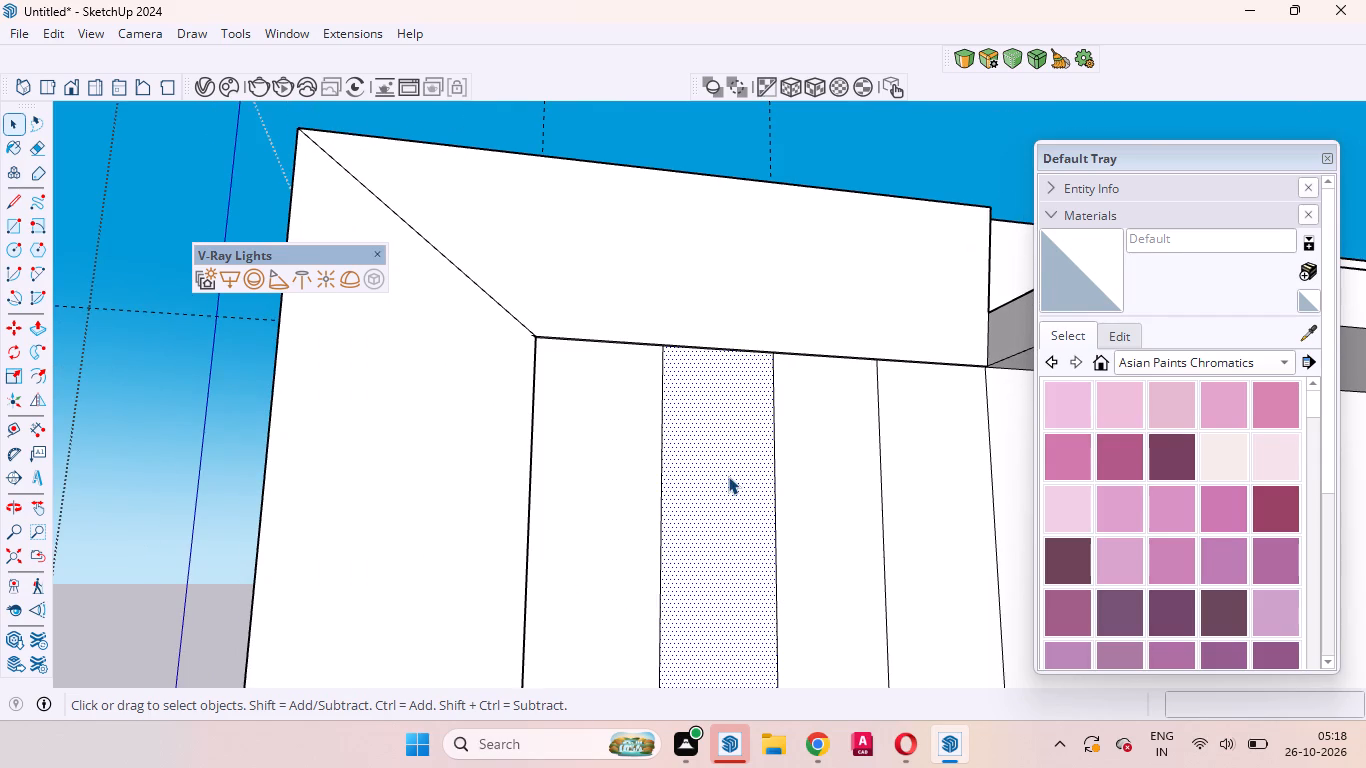
{"action": "middle_click_drag", "start_coordinate": [731, 497], "coordinate": [486, 459]}
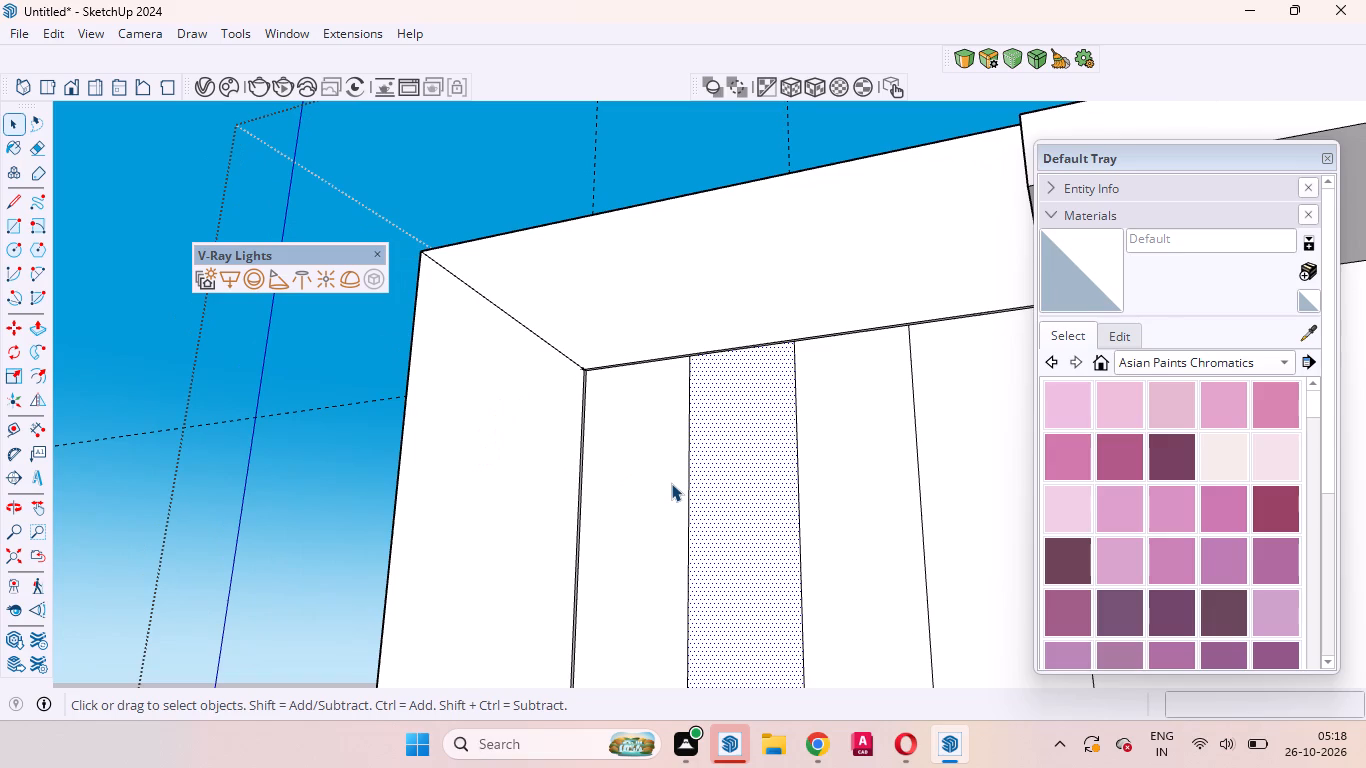
{"action": "key", "text": "p"}
{"action": "left_click", "coordinate": [726, 491]}
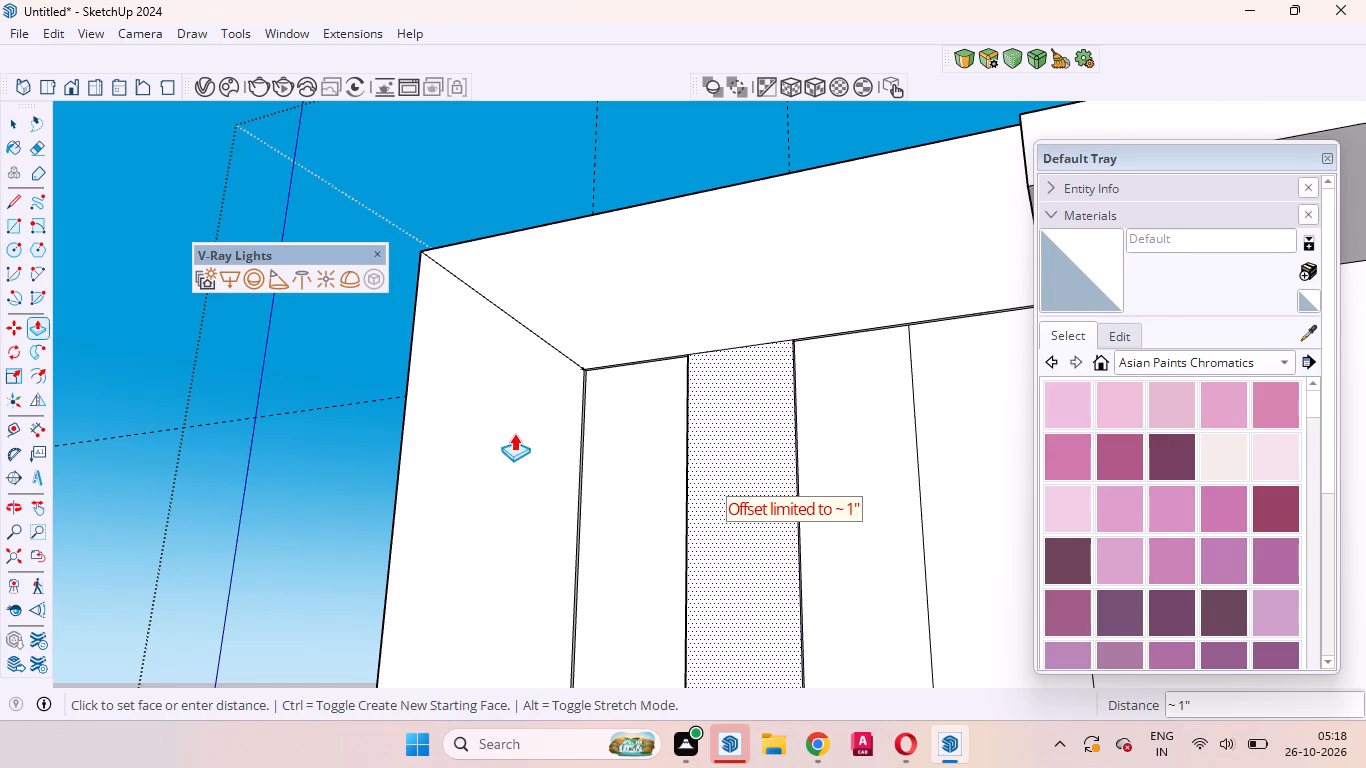
{"action": "left_click", "coordinate": [442, 429]}
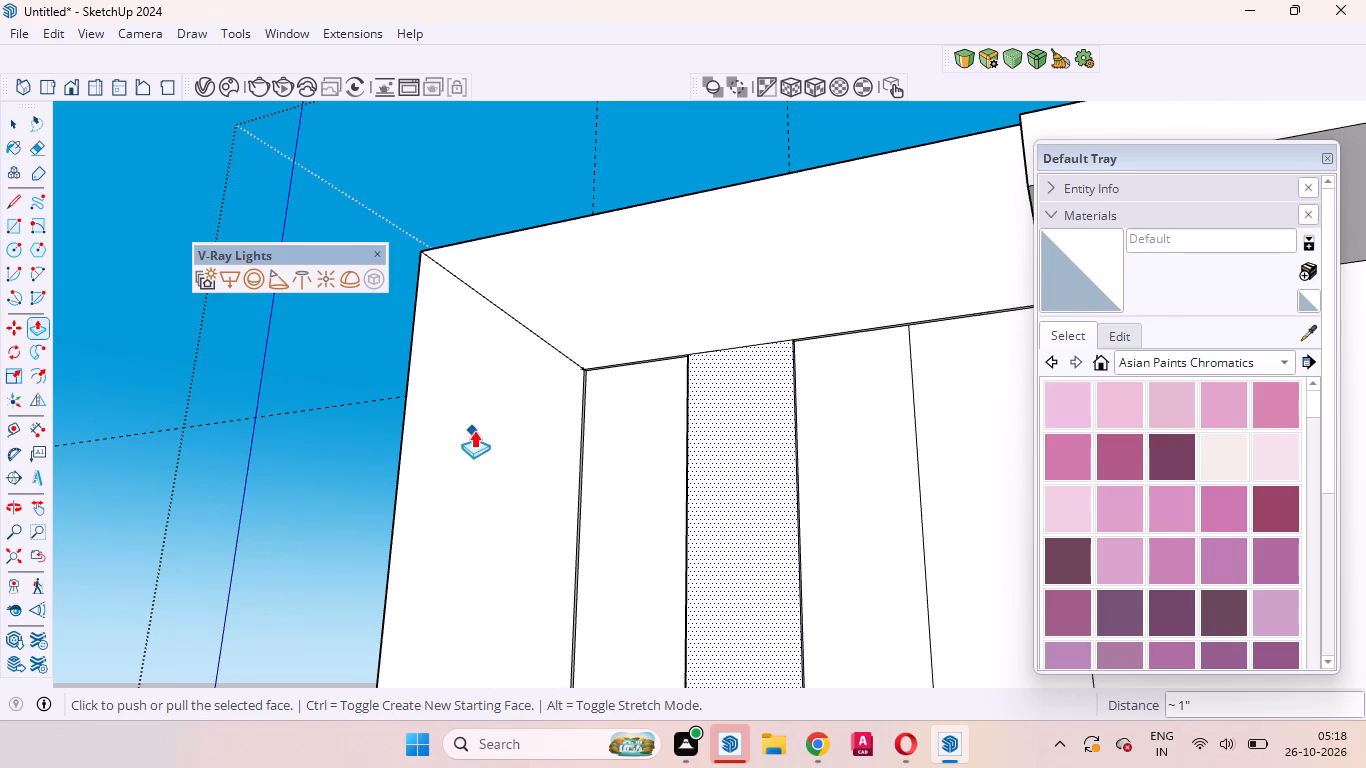
Pull the same wall panel outward about 5 5/16" more, level with the outer edge of the angled corner strip.
{"action": "scroll", "coordinate": [735, 455], "scroll_direction": "up", "scroll_amount": 4}
{"action": "middle_click_drag", "start_coordinate": [729, 480], "coordinate": [675, 459]}
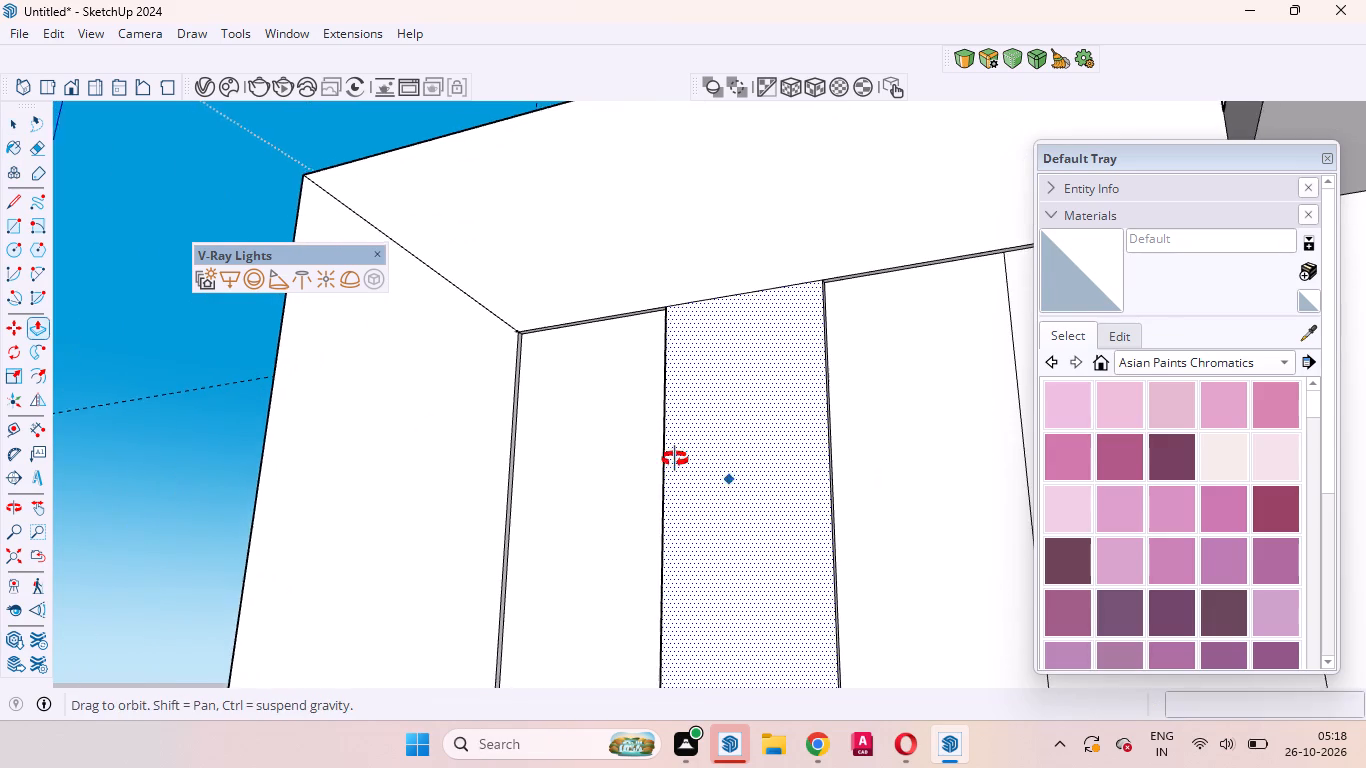
{"action": "middle_click_drag", "start_coordinate": [675, 459], "coordinate": [520, 417]}
{"action": "scroll", "coordinate": [581, 383], "scroll_direction": "up", "scroll_amount": 4}
{"action": "left_click", "coordinate": [839, 416]}
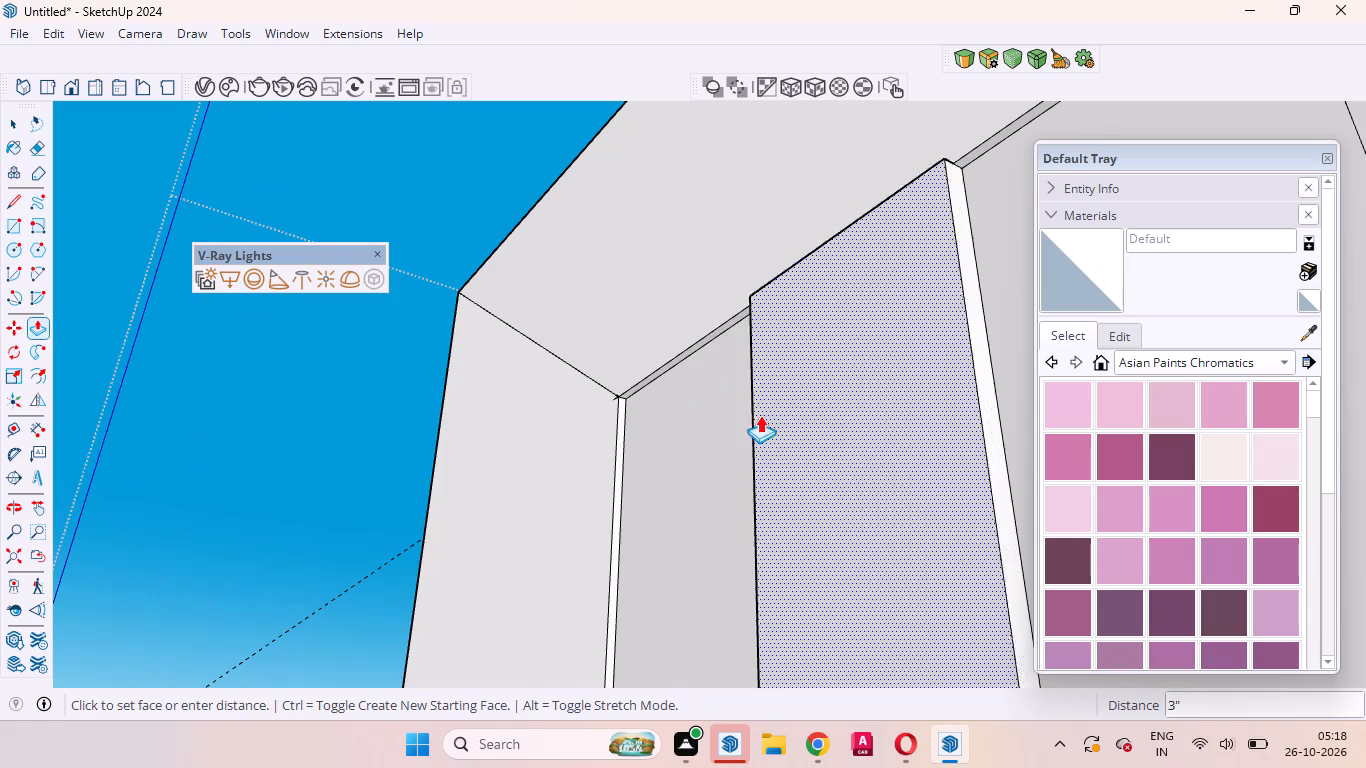
{"action": "middle_click_drag", "start_coordinate": [590, 480], "coordinate": [778, 560]}
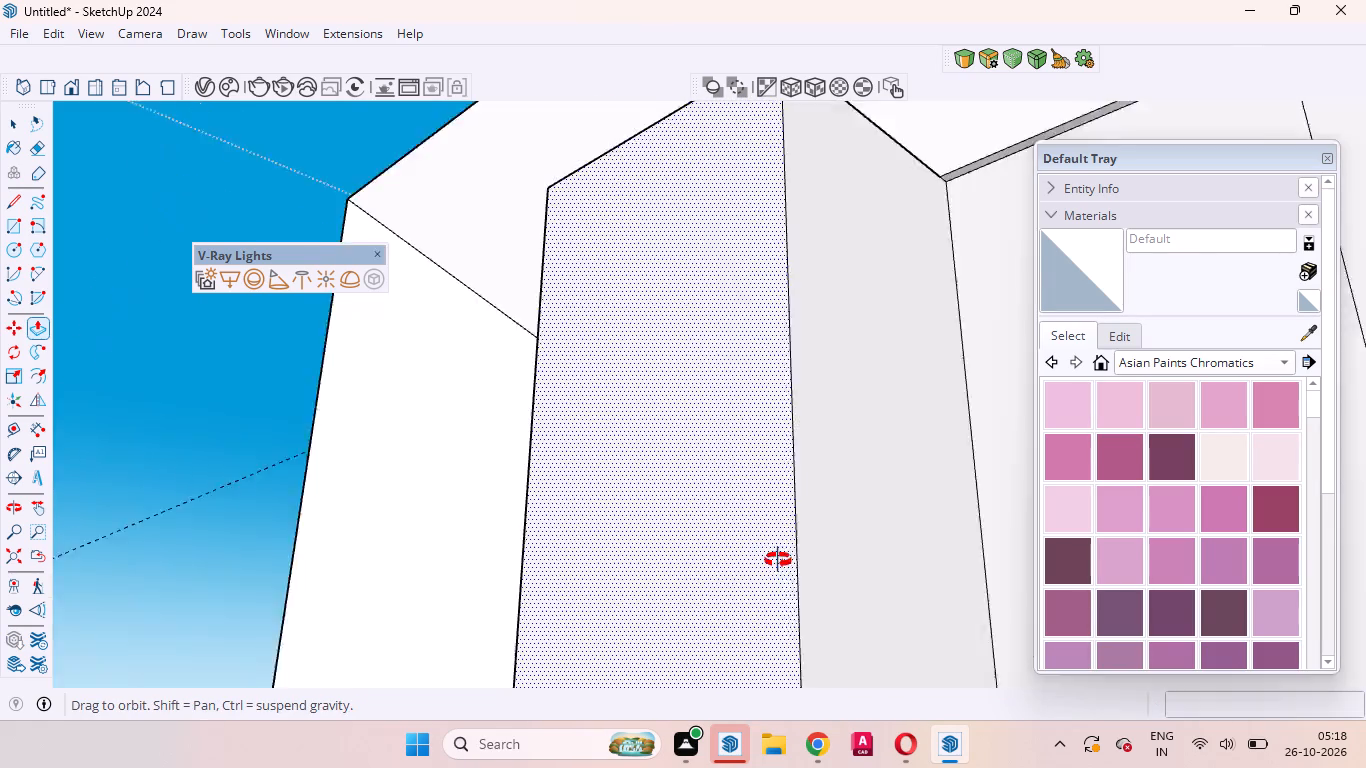
{"action": "middle_click_drag", "start_coordinate": [778, 560], "coordinate": [892, 583]}
{"action": "scroll", "coordinate": [892, 583], "scroll_direction": "up", "scroll_amount": 1}
{"action": "scroll", "coordinate": [892, 583], "scroll_direction": "down", "scroll_amount": 11}
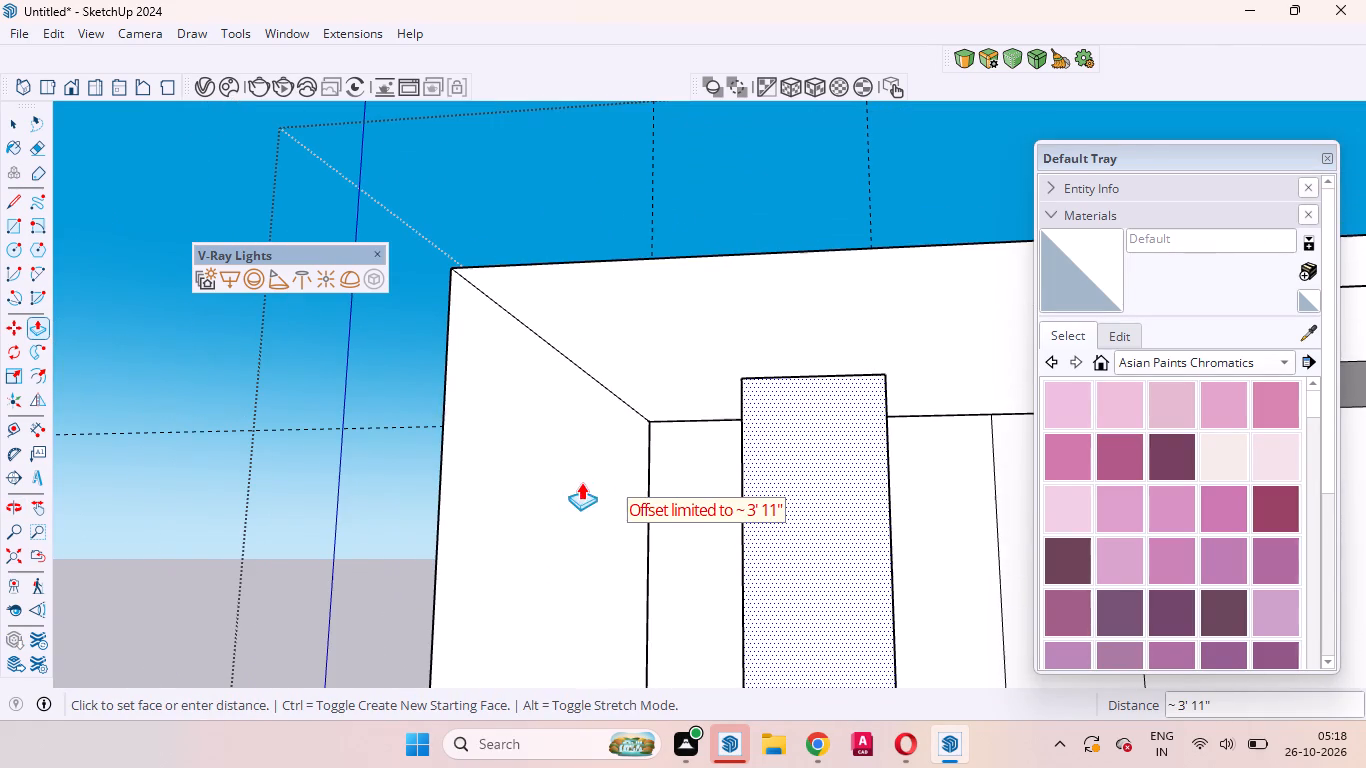
{"action": "left_click", "coordinate": [445, 405]}
{"action": "key", "text": "space"}
Draw a diagonal line about 2' 9/16" long across the raised wall panel's top face, from the inner corner to the opposite outer corner.
{"action": "scroll", "coordinate": [771, 522], "scroll_direction": "down", "scroll_amount": 3}
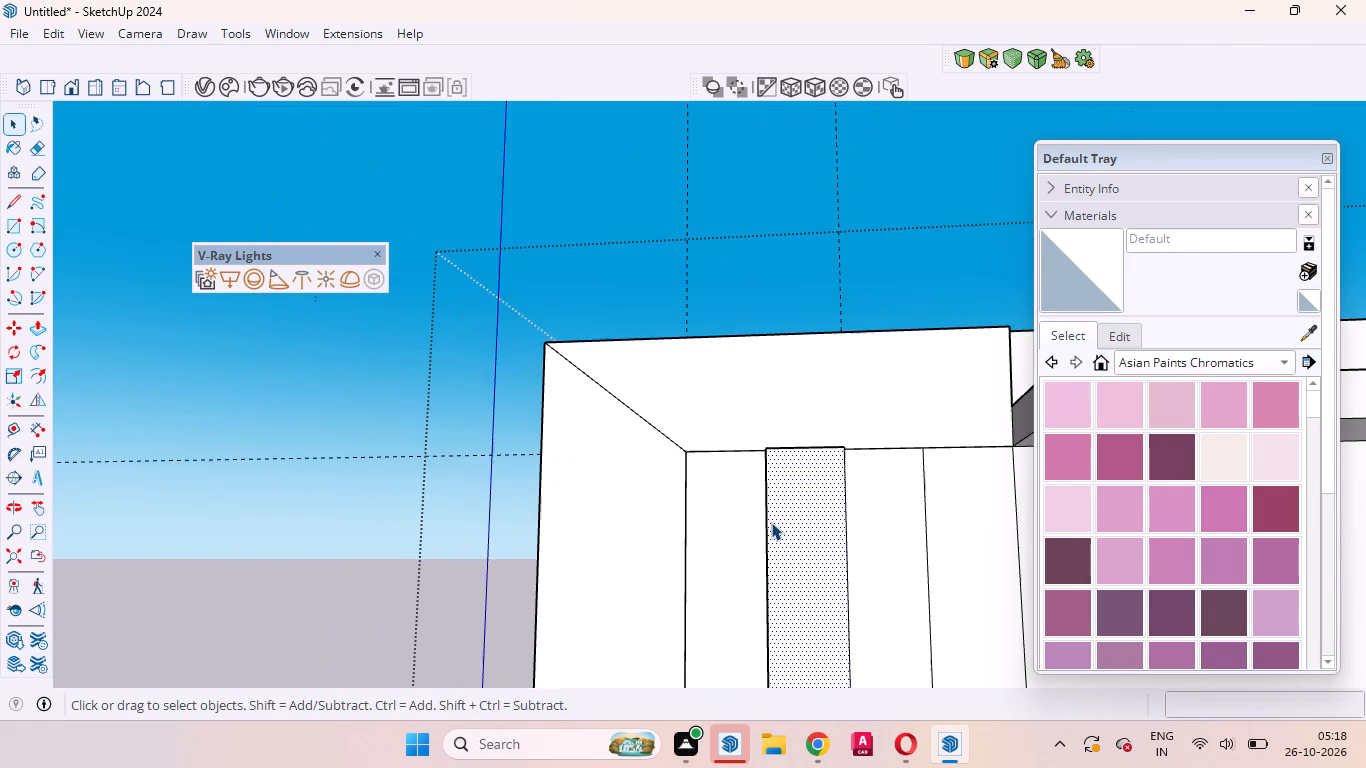
{"action": "scroll", "coordinate": [771, 522], "scroll_direction": "down", "scroll_amount": 1}
{"action": "middle_click_drag", "start_coordinate": [772, 522], "coordinate": [747, 601]}
{"action": "scroll", "coordinate": [747, 601], "scroll_direction": "up", "scroll_amount": 1}
{"action": "scroll", "coordinate": [818, 498], "scroll_direction": "down", "scroll_amount": 4}
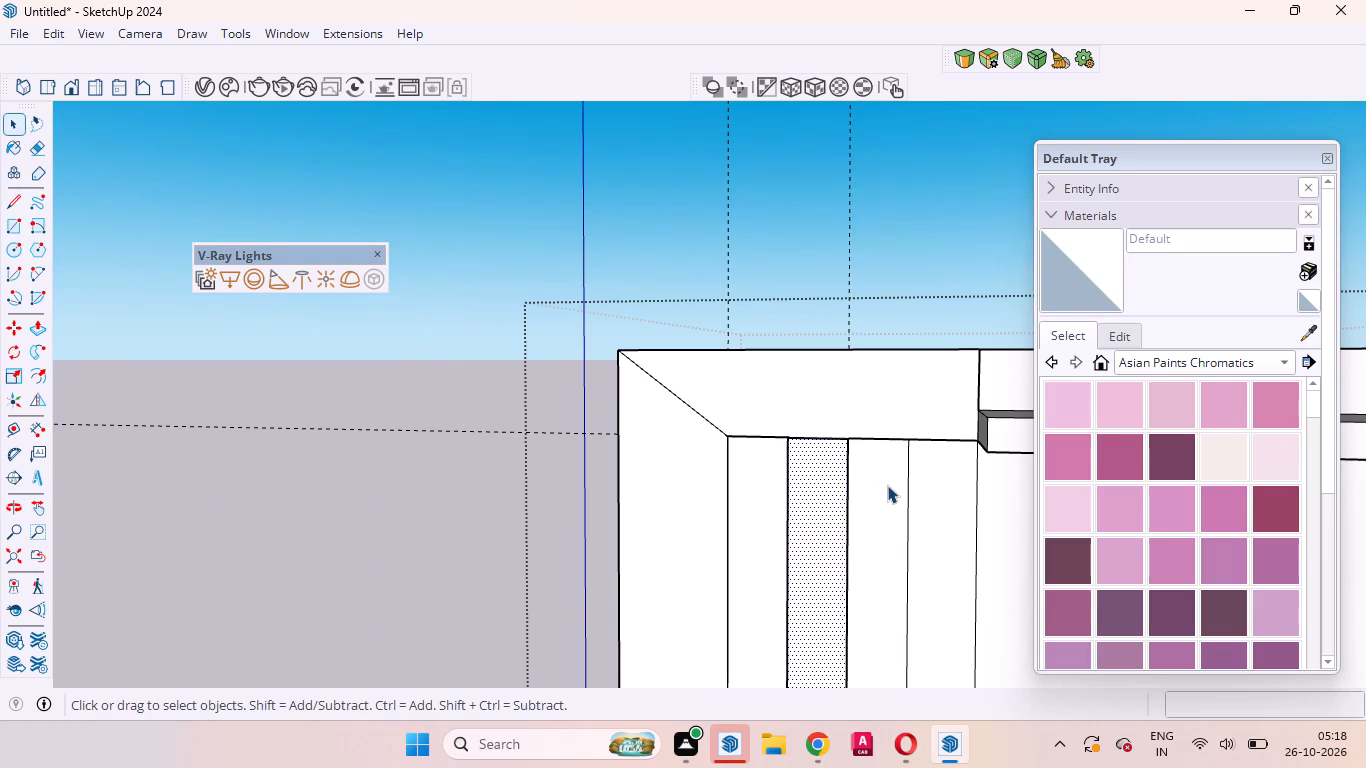
{"action": "scroll", "coordinate": [827, 418], "scroll_direction": "up", "scroll_amount": 2}
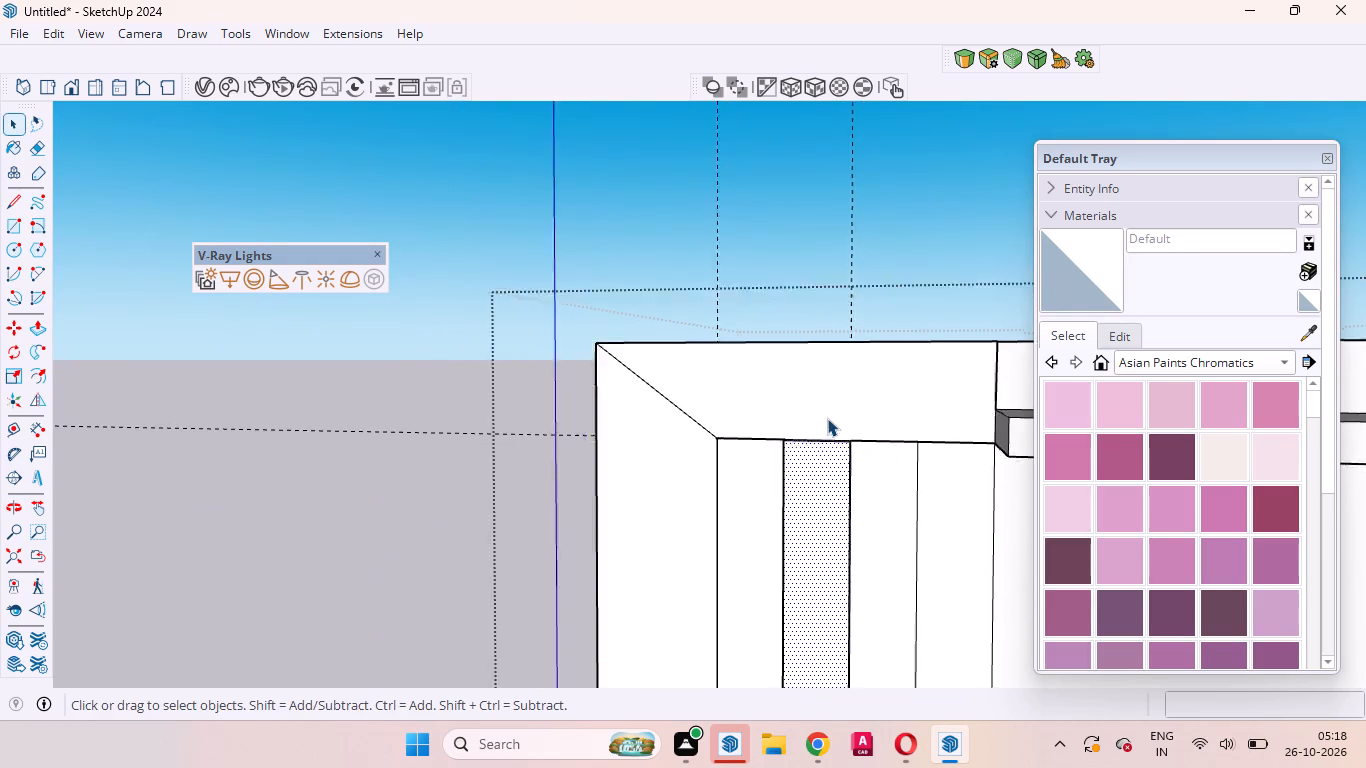
{"action": "scroll", "coordinate": [827, 418], "scroll_direction": "up", "scroll_amount": 7}
{"action": "middle_click_drag", "start_coordinate": [810, 437], "coordinate": [957, 595]}
{"action": "scroll", "coordinate": [881, 562], "scroll_direction": "down", "scroll_amount": 5}
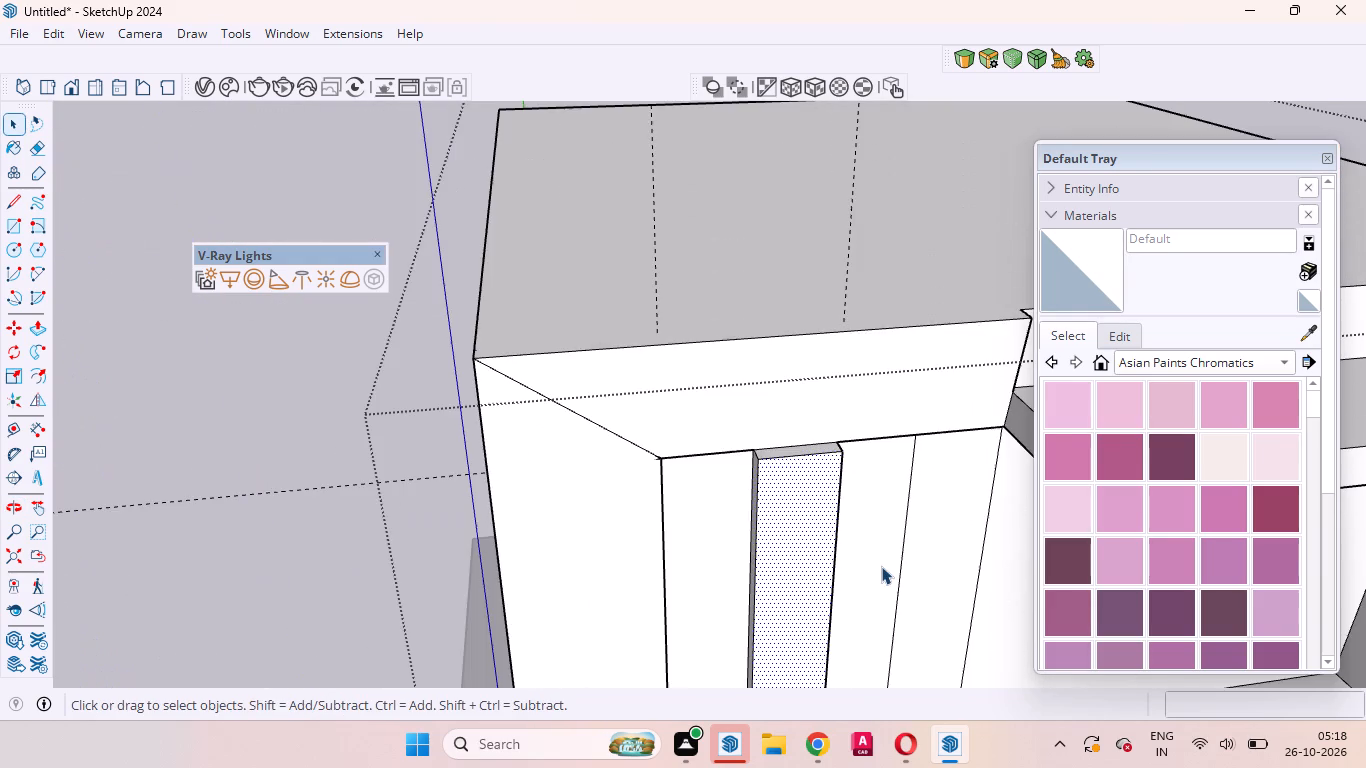
{"action": "scroll", "coordinate": [868, 488], "scroll_direction": "up", "scroll_amount": 4}
{"action": "scroll", "coordinate": [832, 415], "scroll_direction": "up", "scroll_amount": 1}
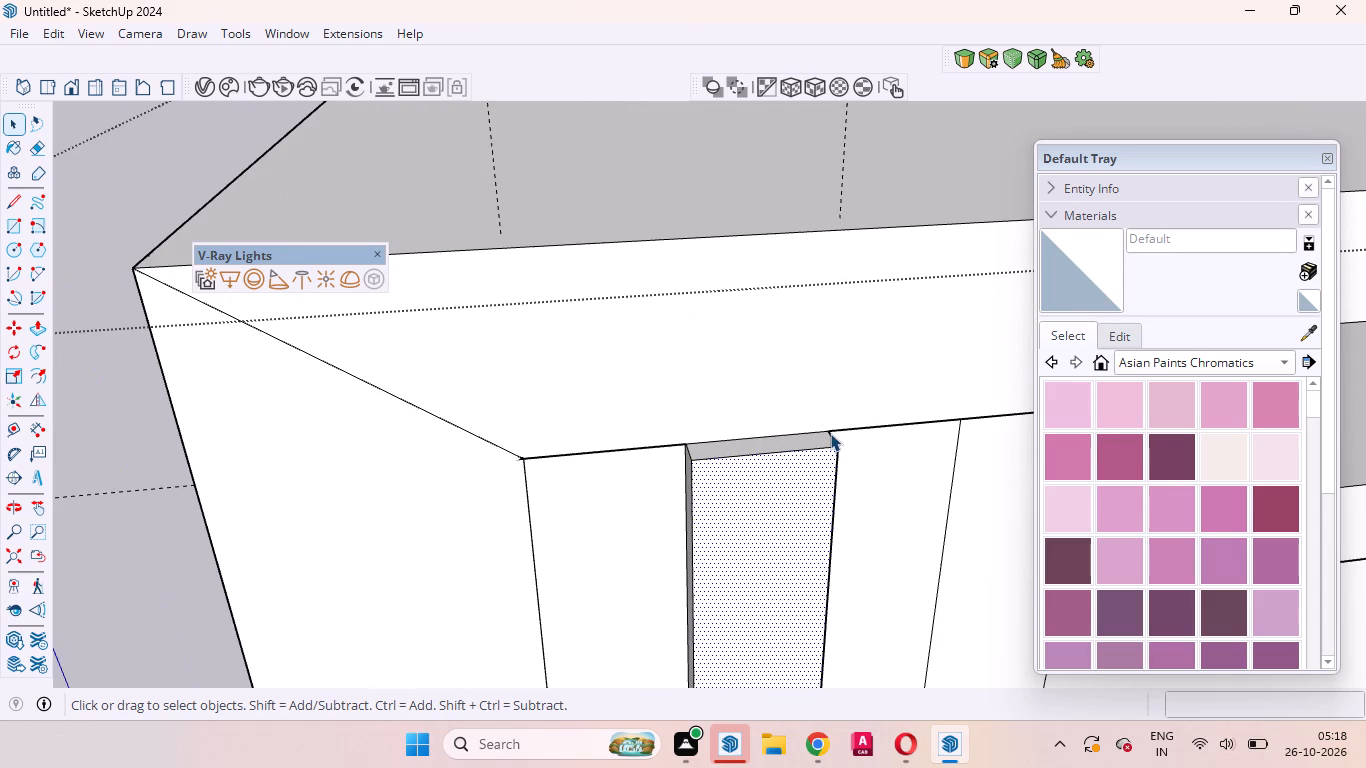
{"action": "key", "text": "l"}
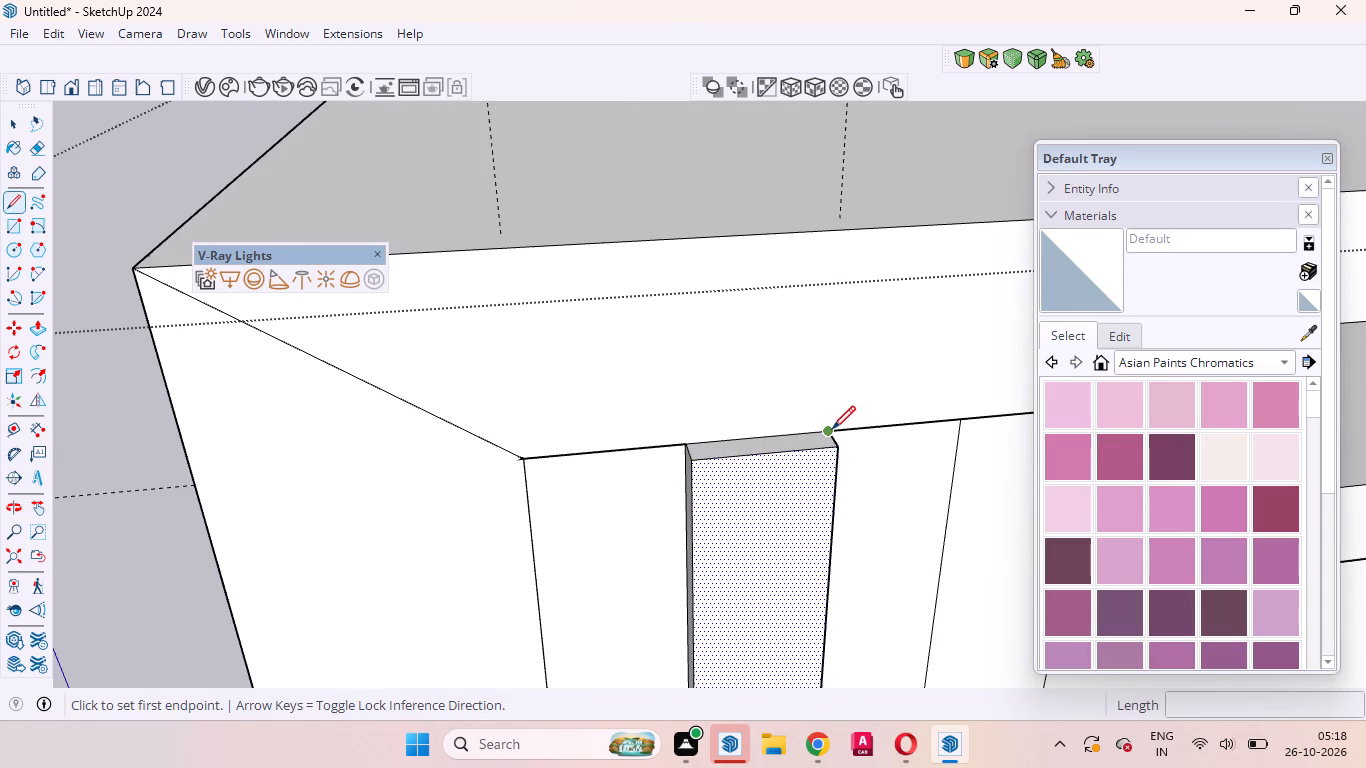
{"action": "left_click", "coordinate": [832, 429]}
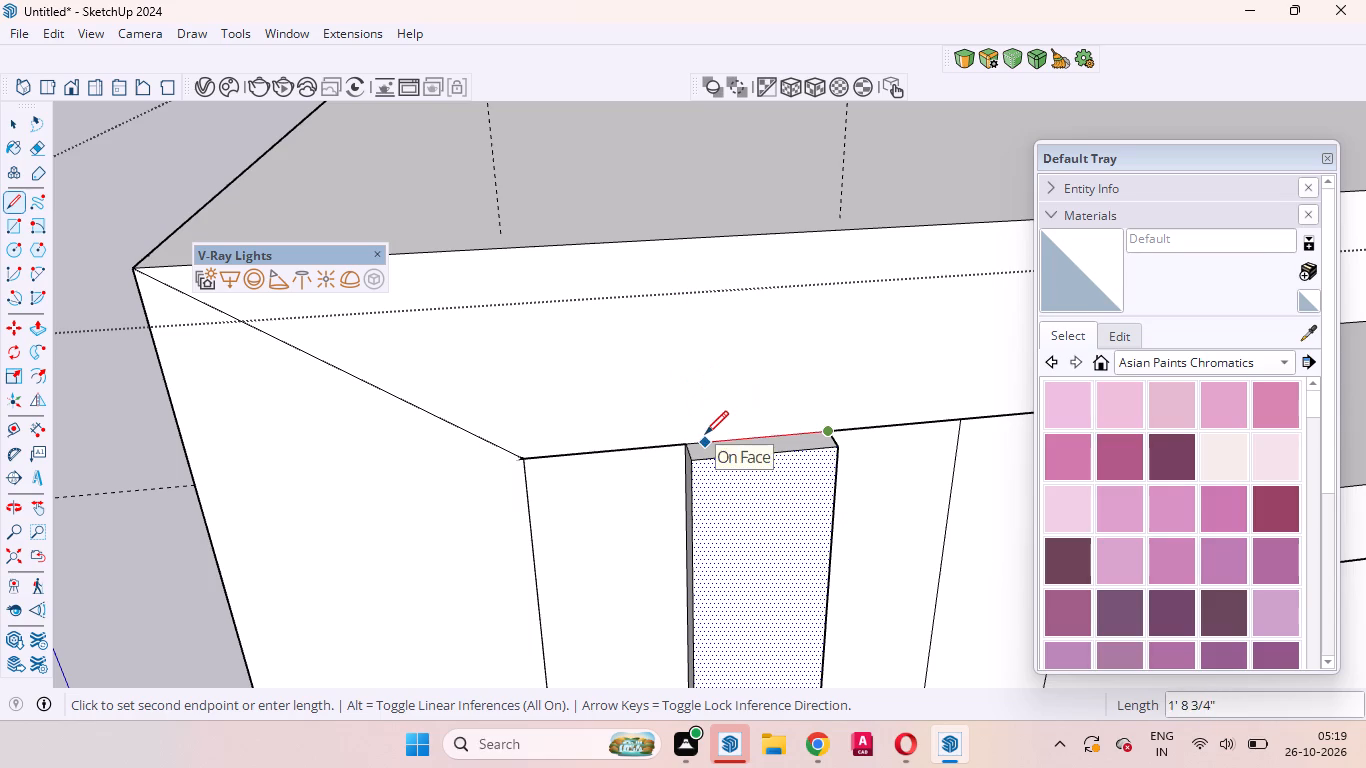
{"action": "scroll", "coordinate": [700, 455], "scroll_direction": "up", "scroll_amount": 7}
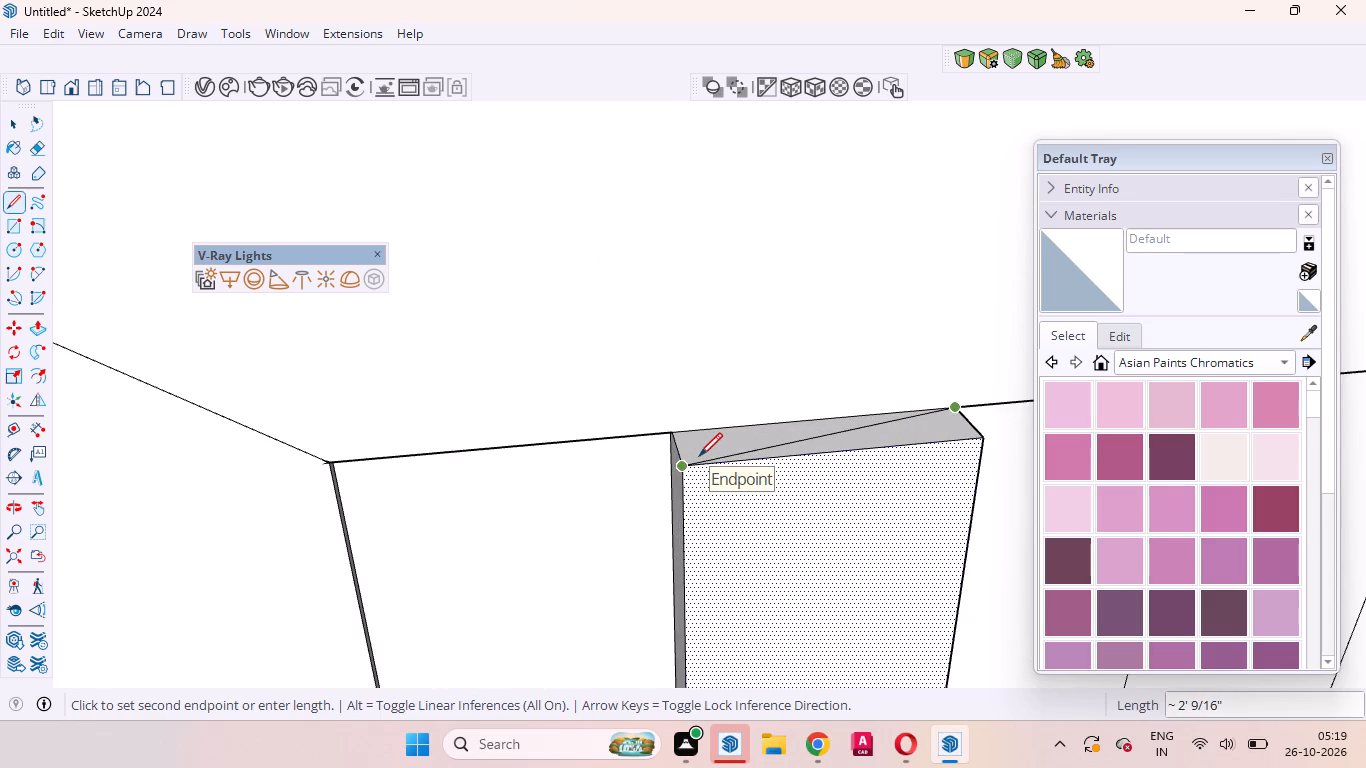
{"action": "left_click", "coordinate": [699, 456]}
{"action": "key", "text": "space"}
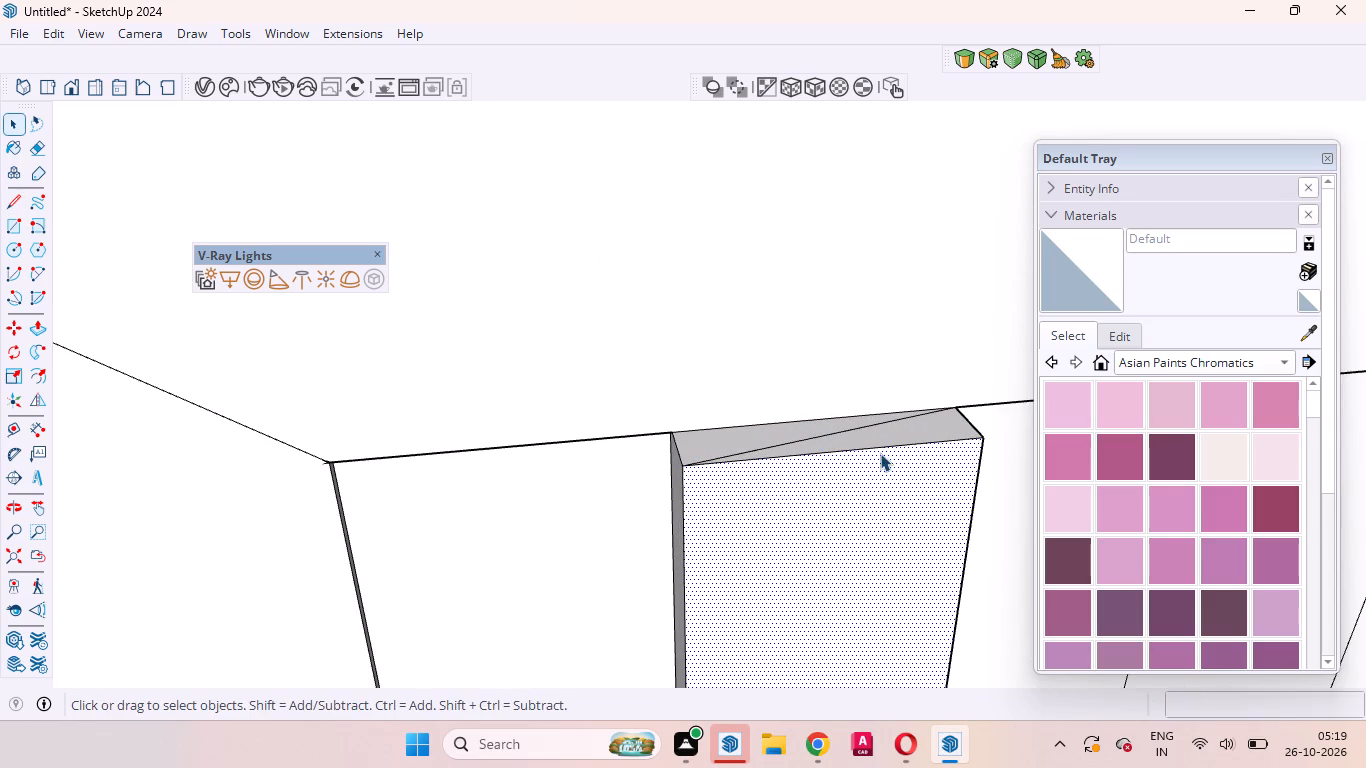
Push/Pull the inner triangular half of the raised panel's top face up 3', level with the projection's top edge.
{"action": "left_click", "coordinate": [761, 434]}
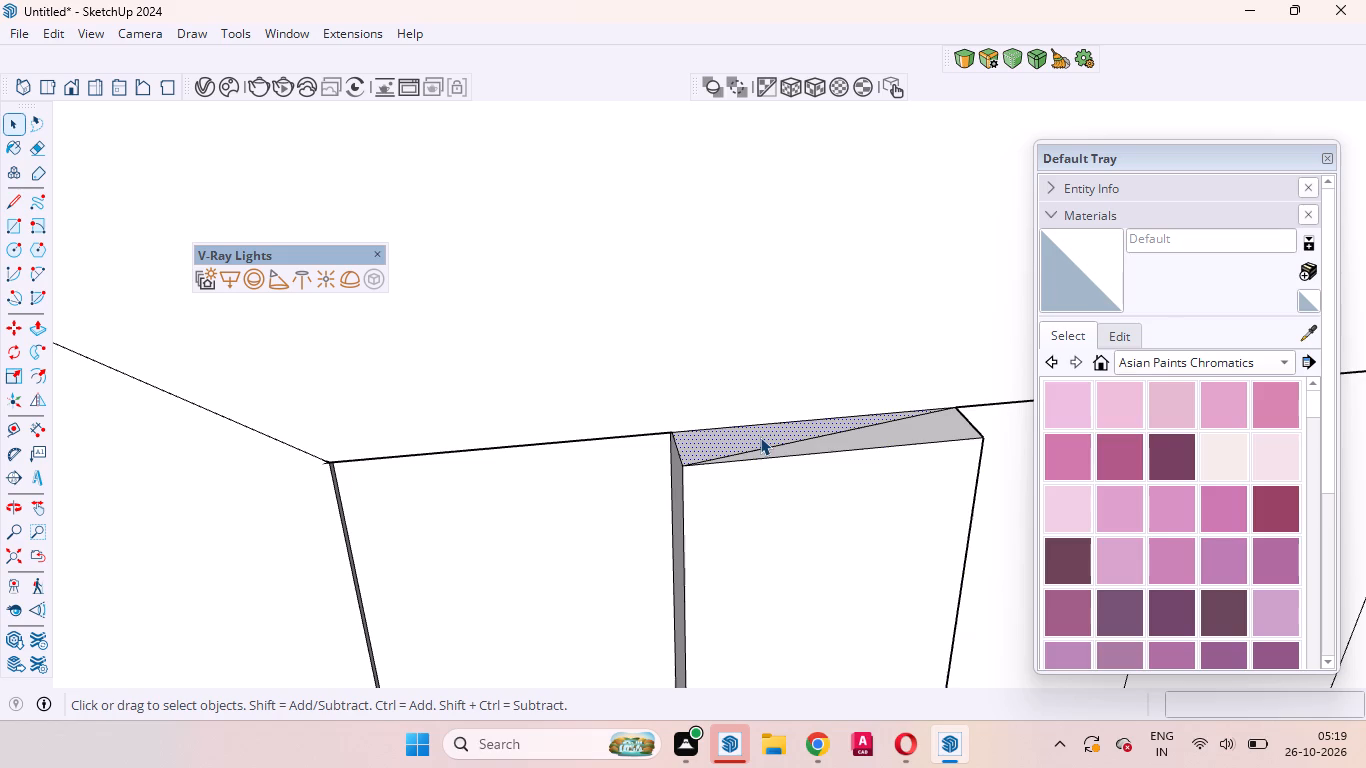
{"action": "key", "text": "p"}
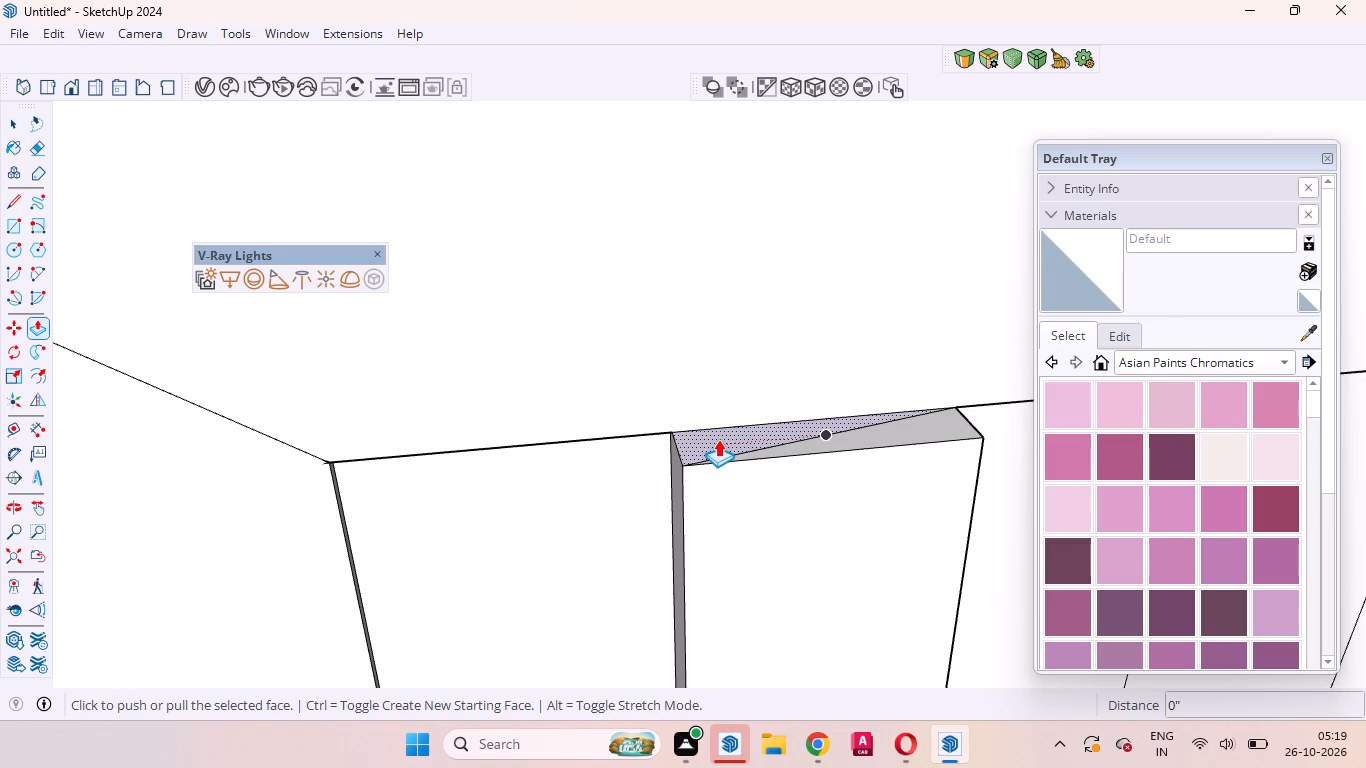
{"action": "left_click", "coordinate": [718, 439]}
{"action": "scroll", "coordinate": [721, 359], "scroll_direction": "down", "scroll_amount": 15}
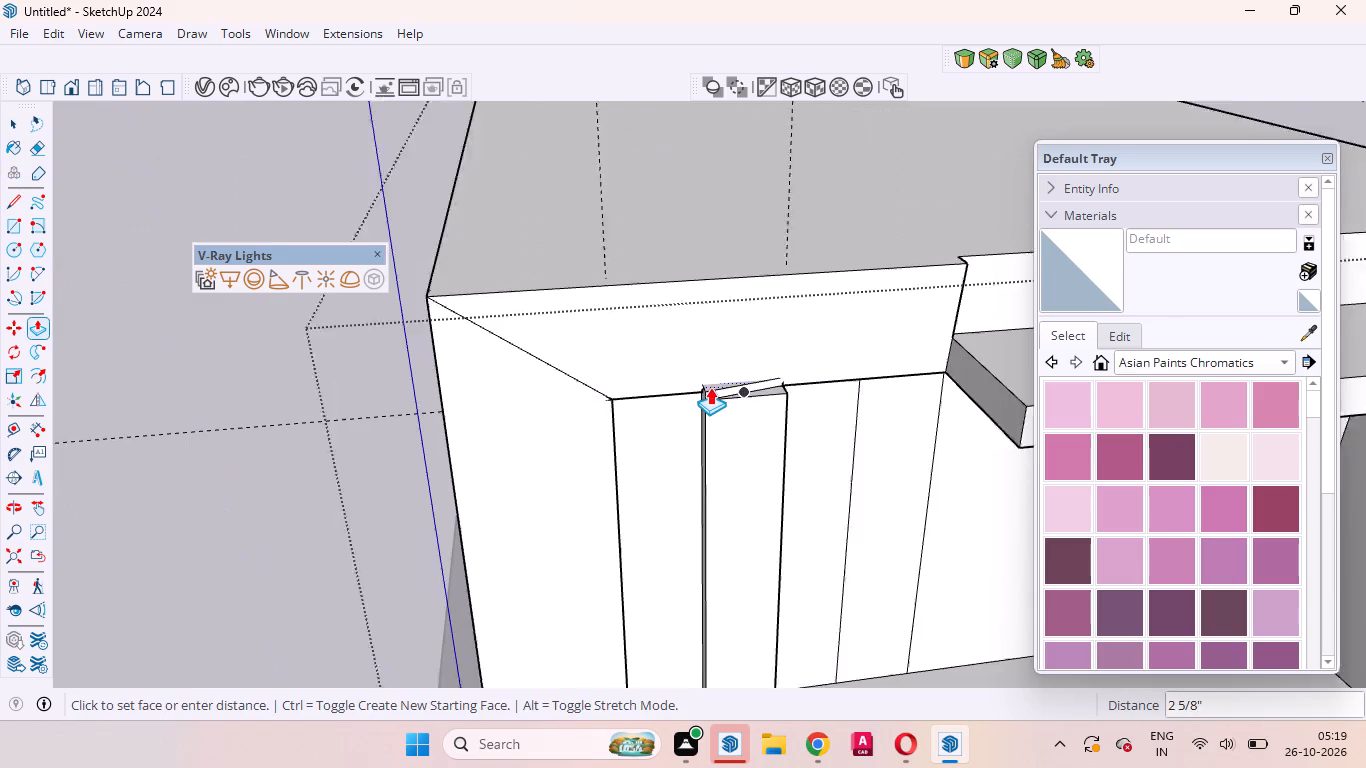
{"action": "left_click", "coordinate": [702, 289]}
{"action": "key", "text": "space"}
Push/Pull the remaining outer triangular half of the panel's top face down 10' to the panel's base.
{"action": "middle_click_drag", "start_coordinate": [780, 402], "coordinate": [676, 379]}
{"action": "scroll", "coordinate": [676, 379], "scroll_direction": "up", "scroll_amount": 12}
{"action": "middle_click_drag", "start_coordinate": [676, 367], "coordinate": [710, 543]}
{"action": "scroll", "coordinate": [689, 341], "scroll_direction": "up", "scroll_amount": 10}
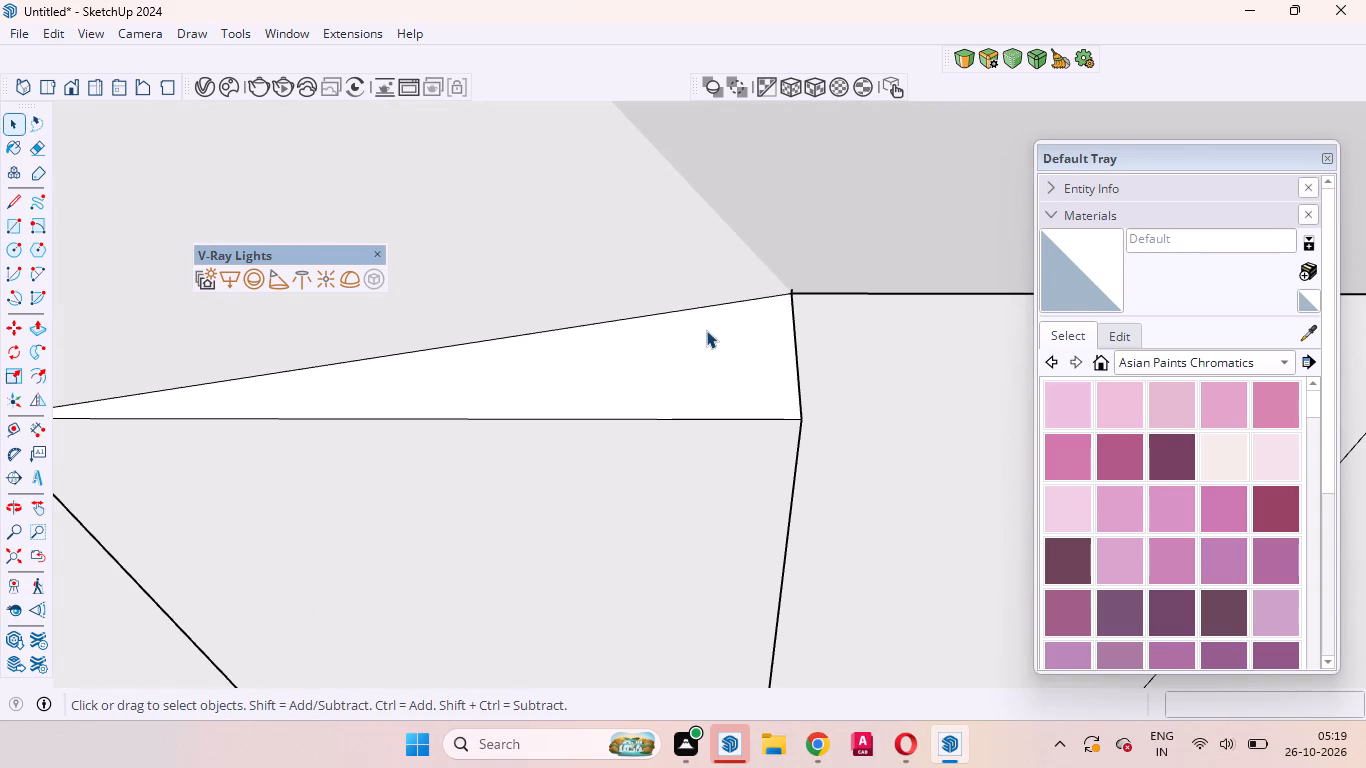
{"action": "scroll", "coordinate": [738, 322], "scroll_direction": "down", "scroll_amount": 17}
{"action": "scroll", "coordinate": [772, 340], "scroll_direction": "down", "scroll_amount": 4}
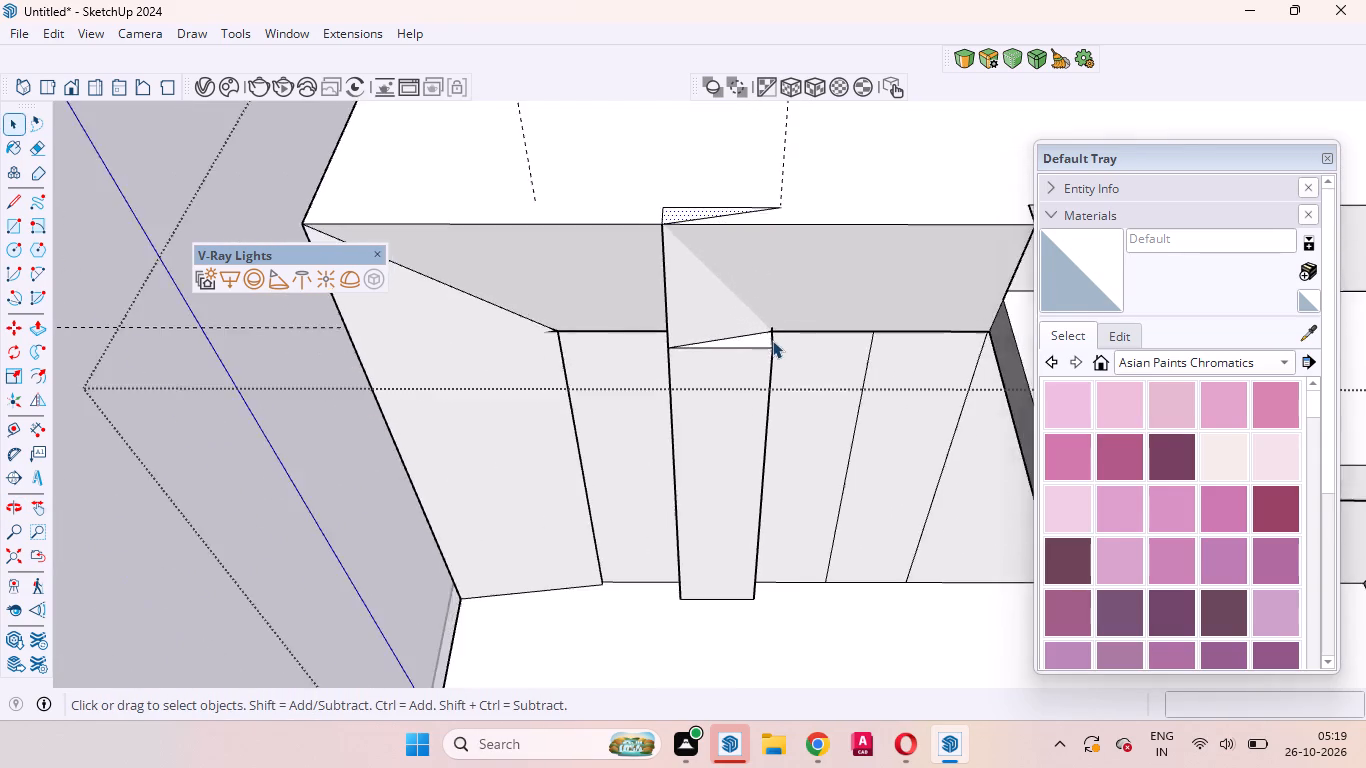
{"action": "scroll", "coordinate": [772, 340], "scroll_direction": "up", "scroll_amount": 1}
{"action": "middle_click_drag", "start_coordinate": [770, 338], "coordinate": [689, 286]}
{"action": "scroll", "coordinate": [689, 286], "scroll_direction": "up", "scroll_amount": 4}
{"action": "scroll", "coordinate": [819, 380], "scroll_direction": "up", "scroll_amount": 2}
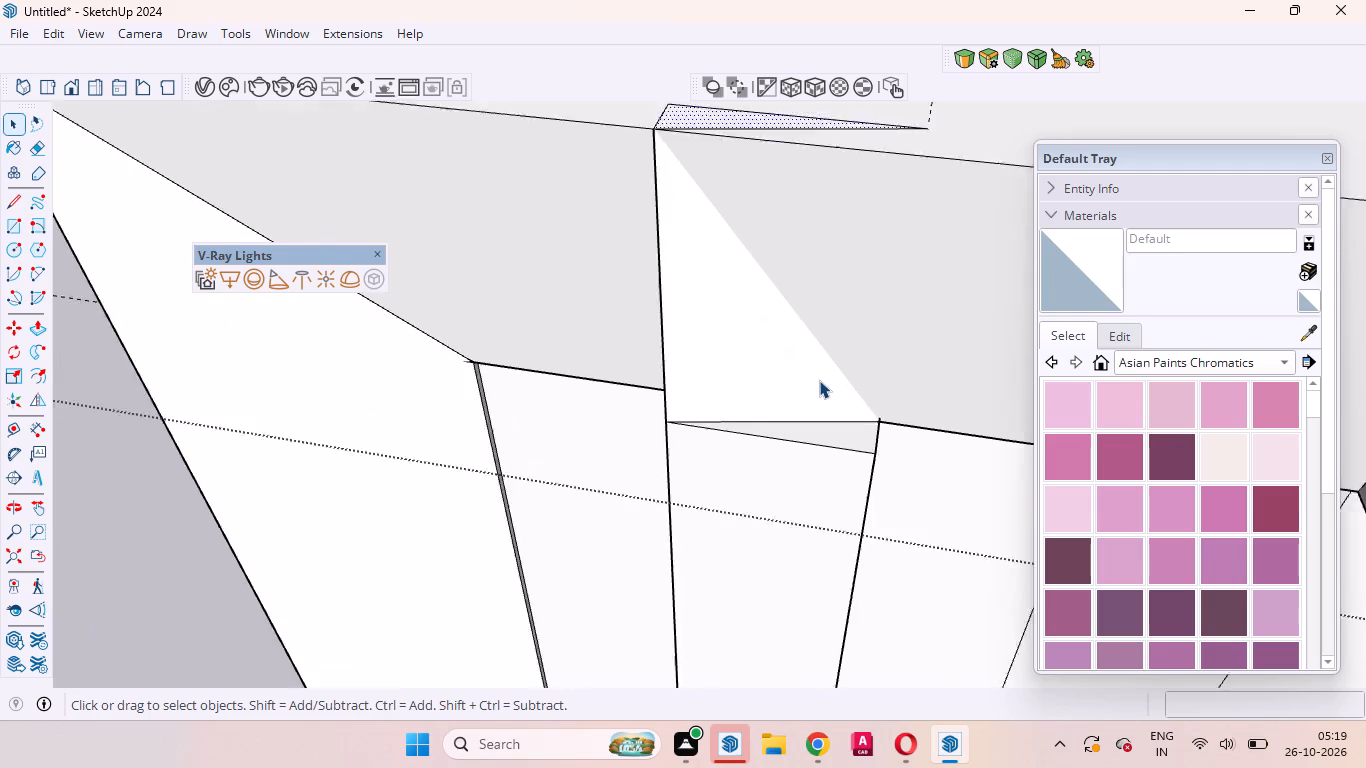
{"action": "scroll", "coordinate": [819, 380], "scroll_direction": "up", "scroll_amount": 3}
{"action": "left_click", "coordinate": [841, 459]}
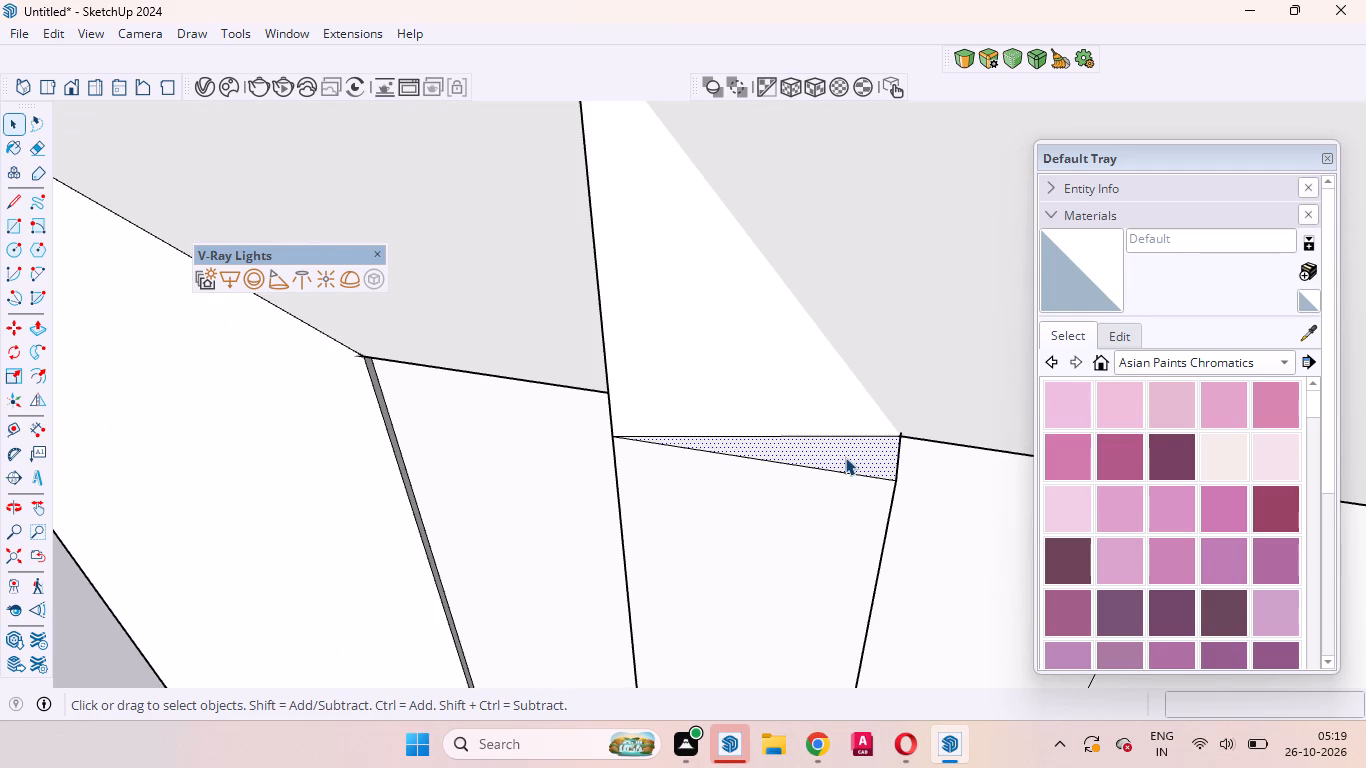
{"action": "key", "text": "p"}
{"action": "left_click", "coordinate": [845, 457]}
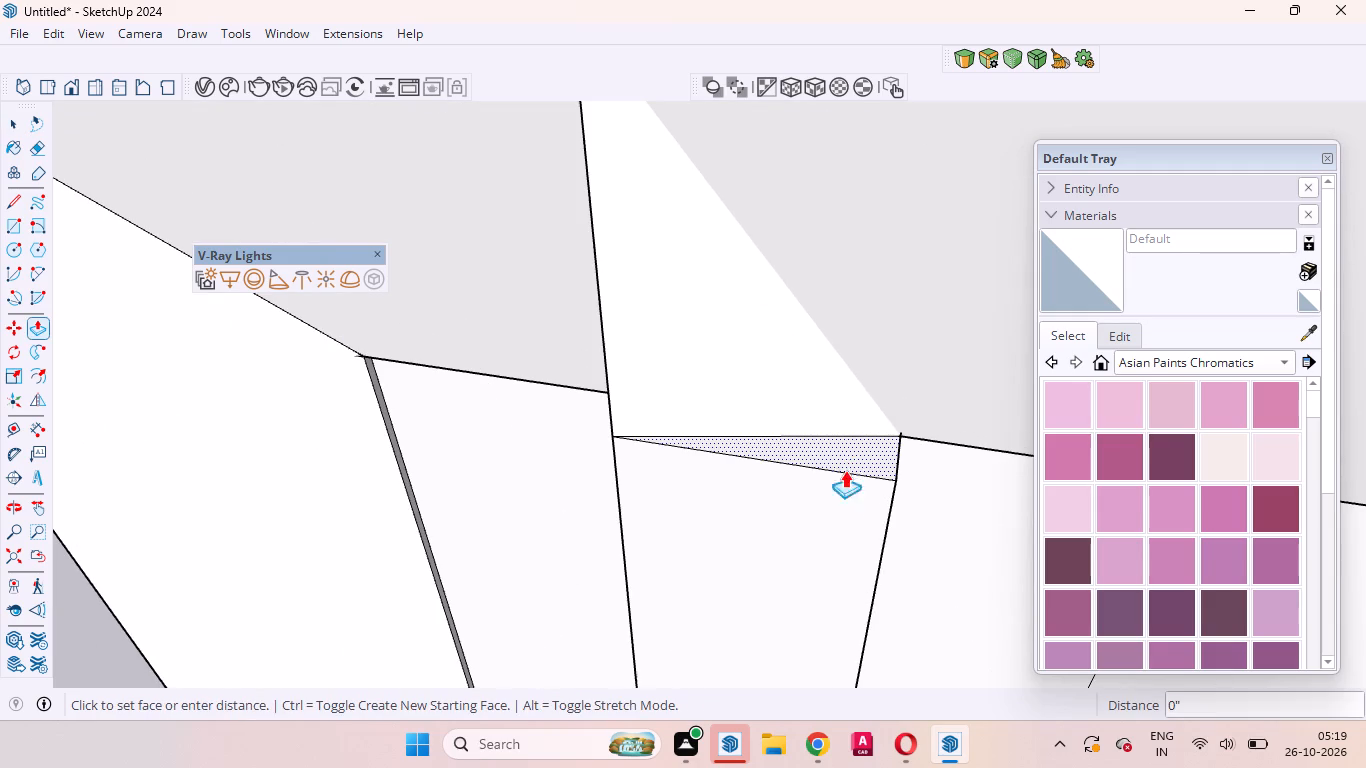
{"action": "scroll", "coordinate": [848, 440], "scroll_direction": "down", "scroll_amount": 16}
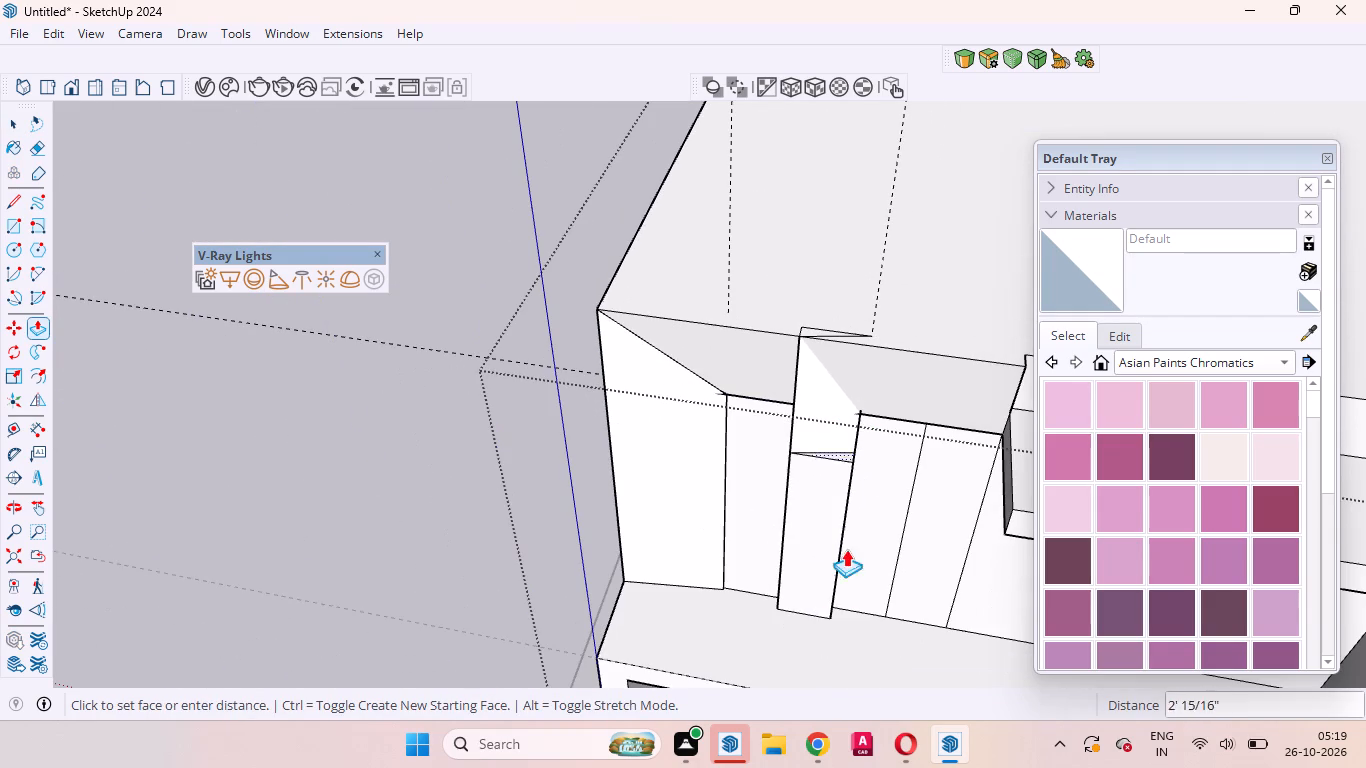
{"action": "left_click", "coordinate": [826, 627]}
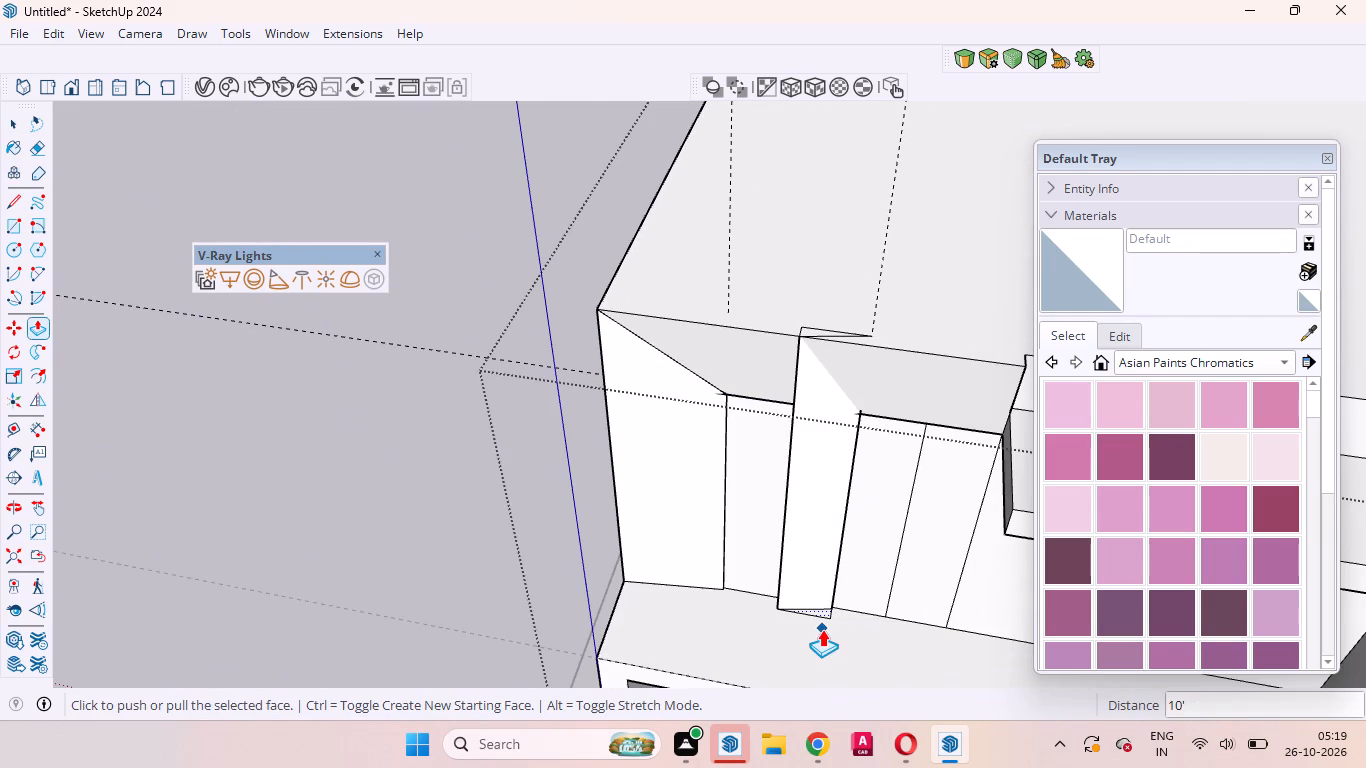
{"action": "key", "text": "space"}
Delete the two leftover outer edges of the triangle at the panel's base.
{"action": "scroll", "coordinate": [822, 629], "scroll_direction": "up", "scroll_amount": 14}
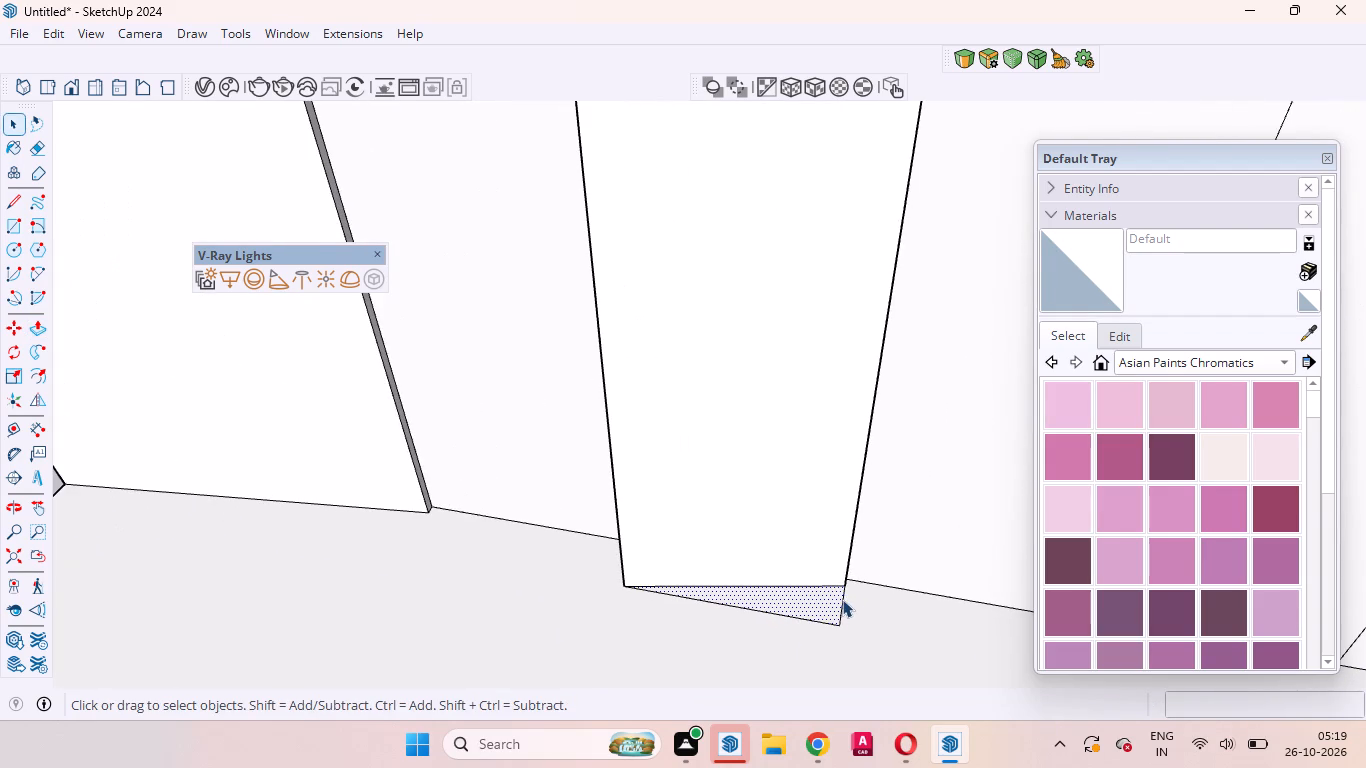
{"action": "left_click", "coordinate": [842, 599]}
{"action": "key", "text": "Delete"}
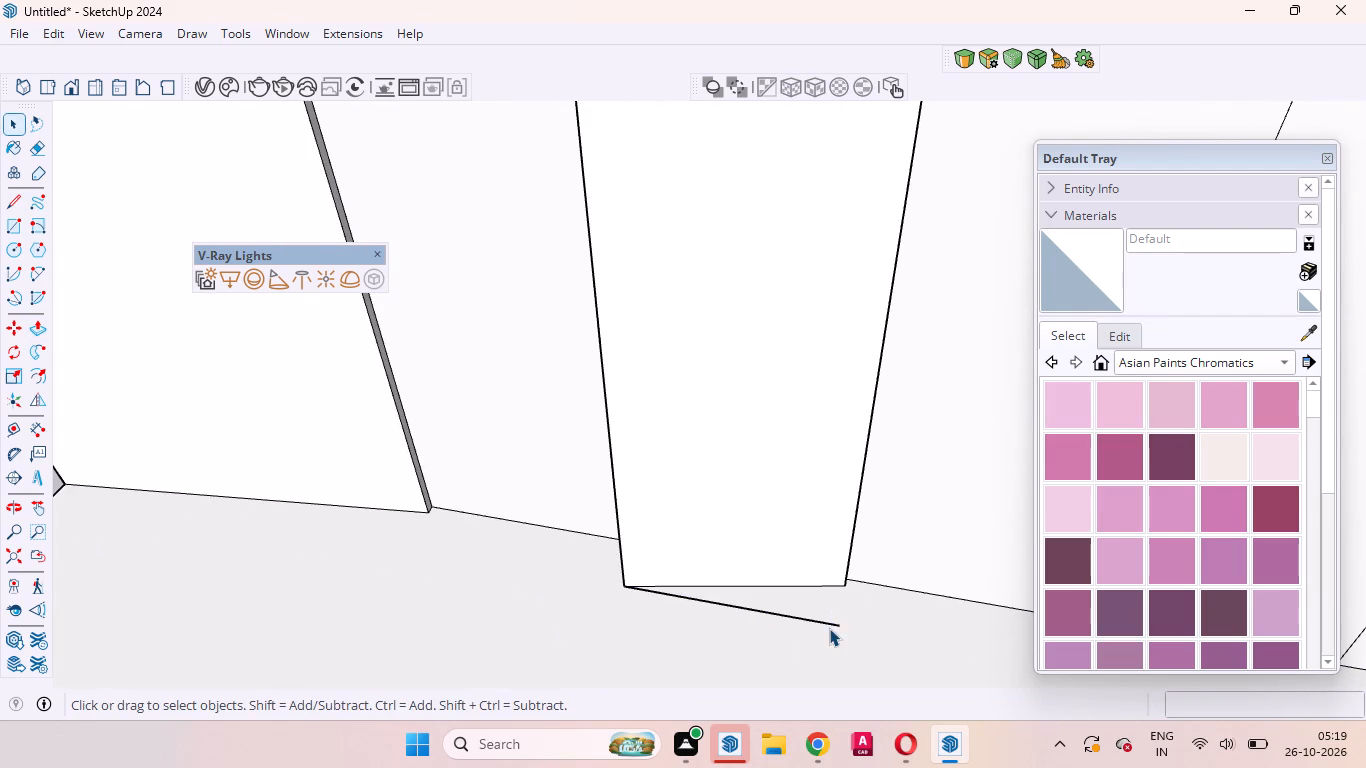
{"action": "left_click", "coordinate": [829, 622]}
{"action": "key", "text": "Delete"}
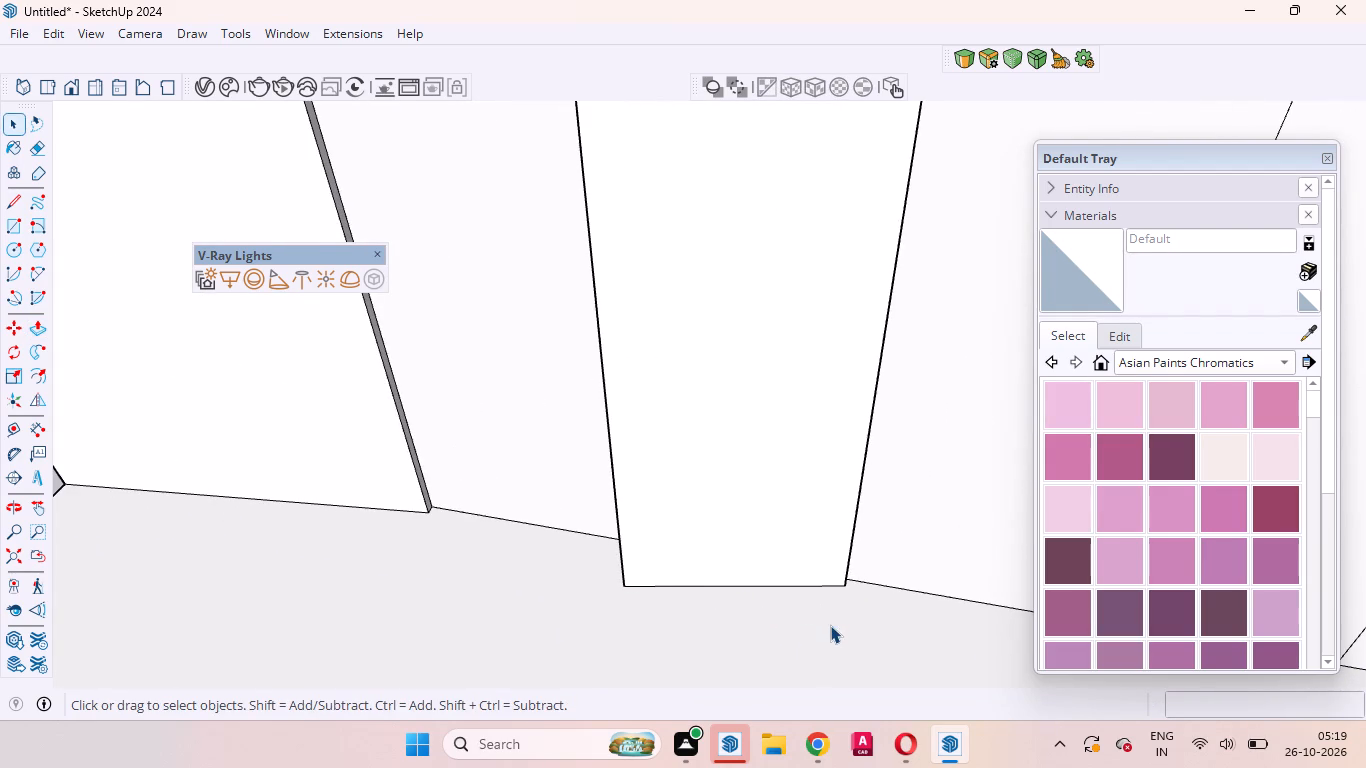
Delete the rear edge of the leftover triangle at the panel's top, above the projection.
{"action": "scroll", "coordinate": [830, 630], "scroll_direction": "down", "scroll_amount": 17}
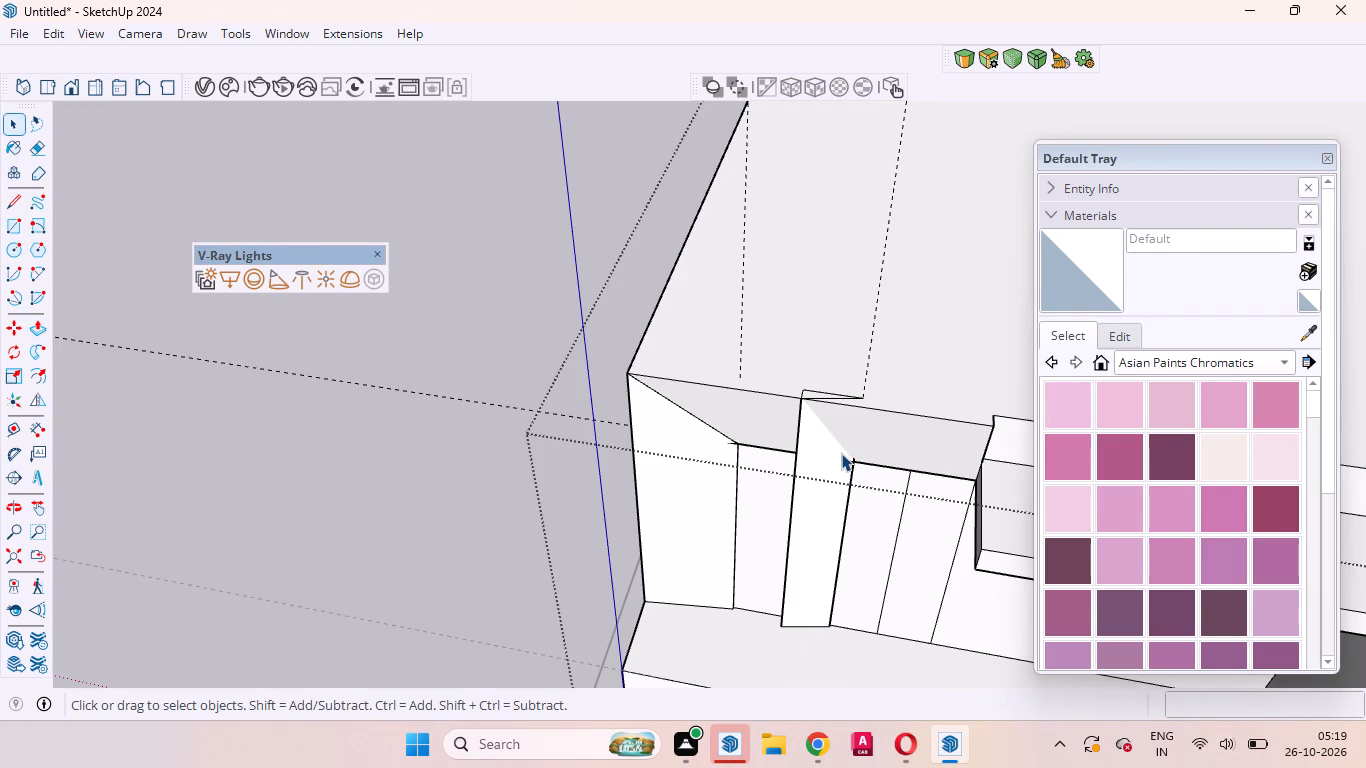
{"action": "scroll", "coordinate": [841, 451], "scroll_direction": "up", "scroll_amount": 11}
{"action": "scroll", "coordinate": [823, 241], "scroll_direction": "up", "scroll_amount": 9}
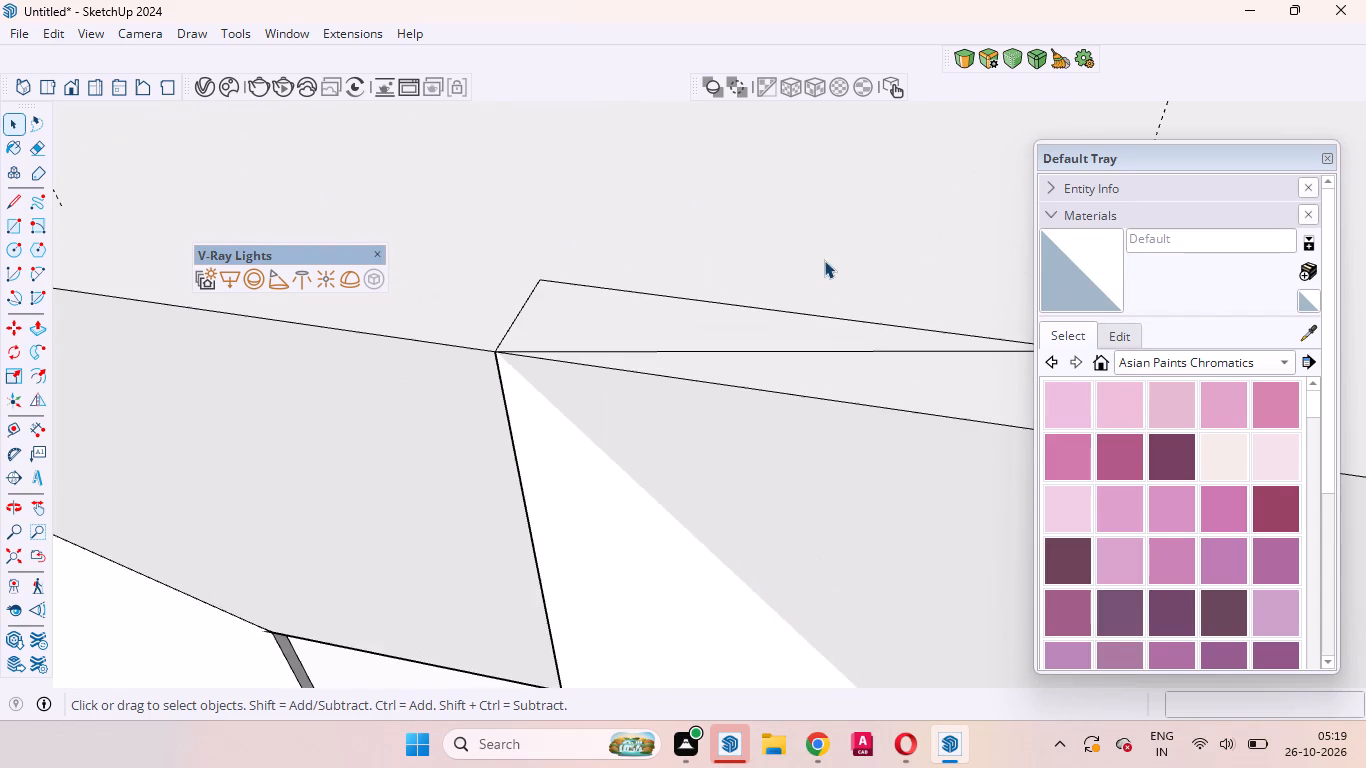
{"action": "left_click", "coordinate": [813, 317]}
{"action": "key", "text": "Delete"}
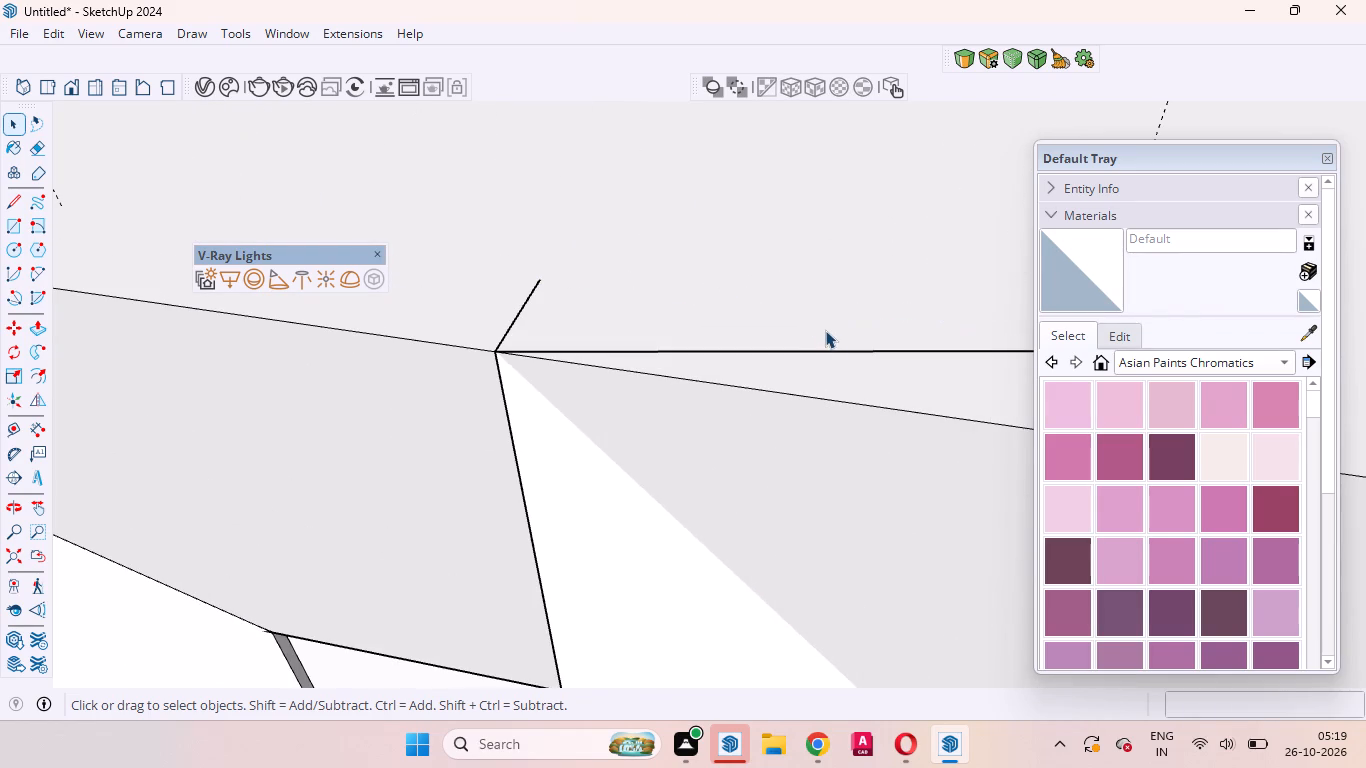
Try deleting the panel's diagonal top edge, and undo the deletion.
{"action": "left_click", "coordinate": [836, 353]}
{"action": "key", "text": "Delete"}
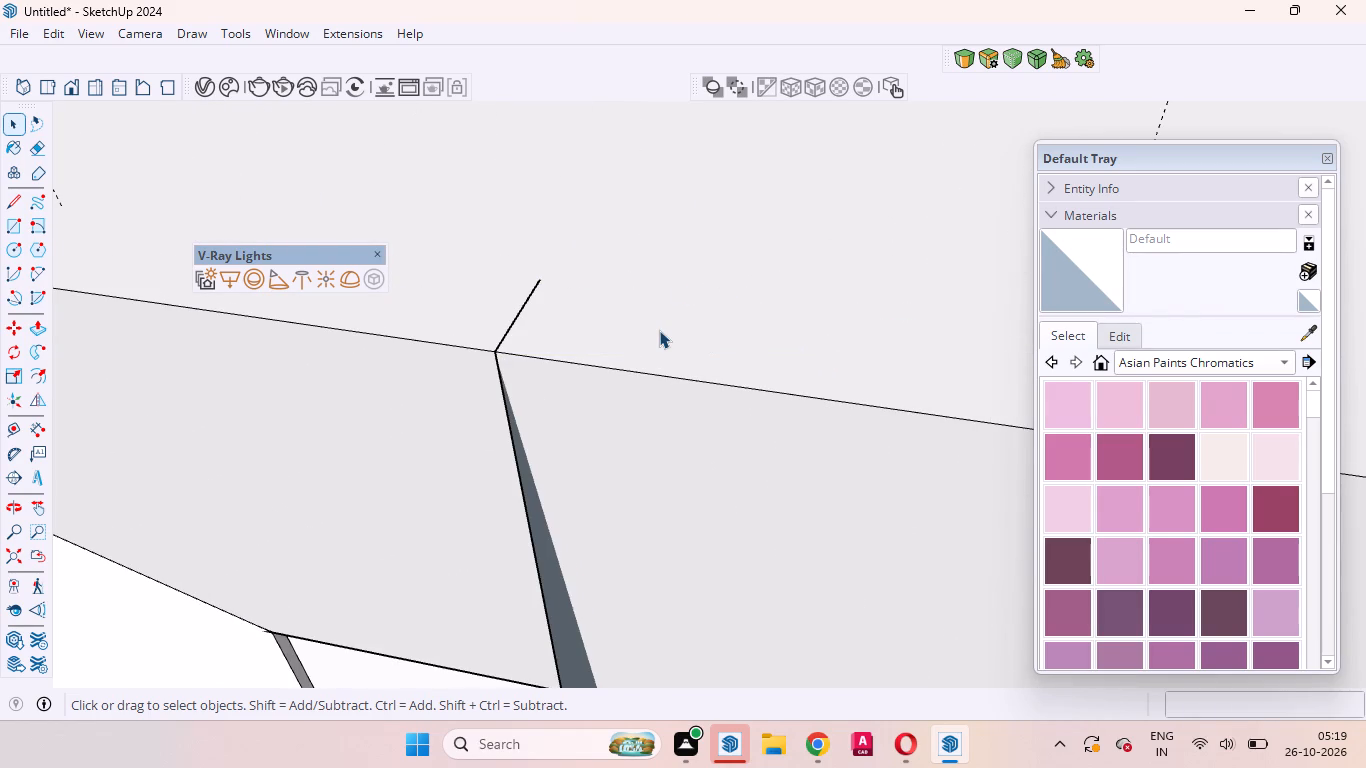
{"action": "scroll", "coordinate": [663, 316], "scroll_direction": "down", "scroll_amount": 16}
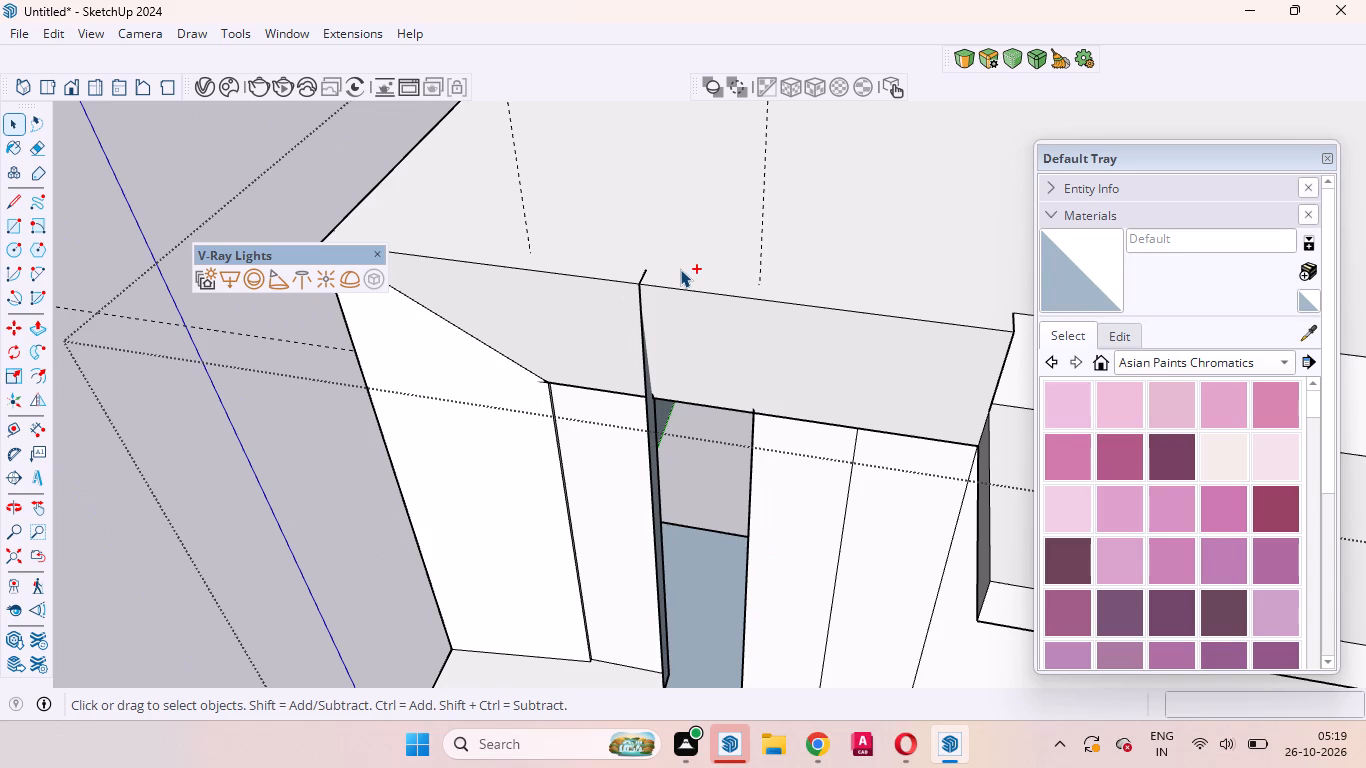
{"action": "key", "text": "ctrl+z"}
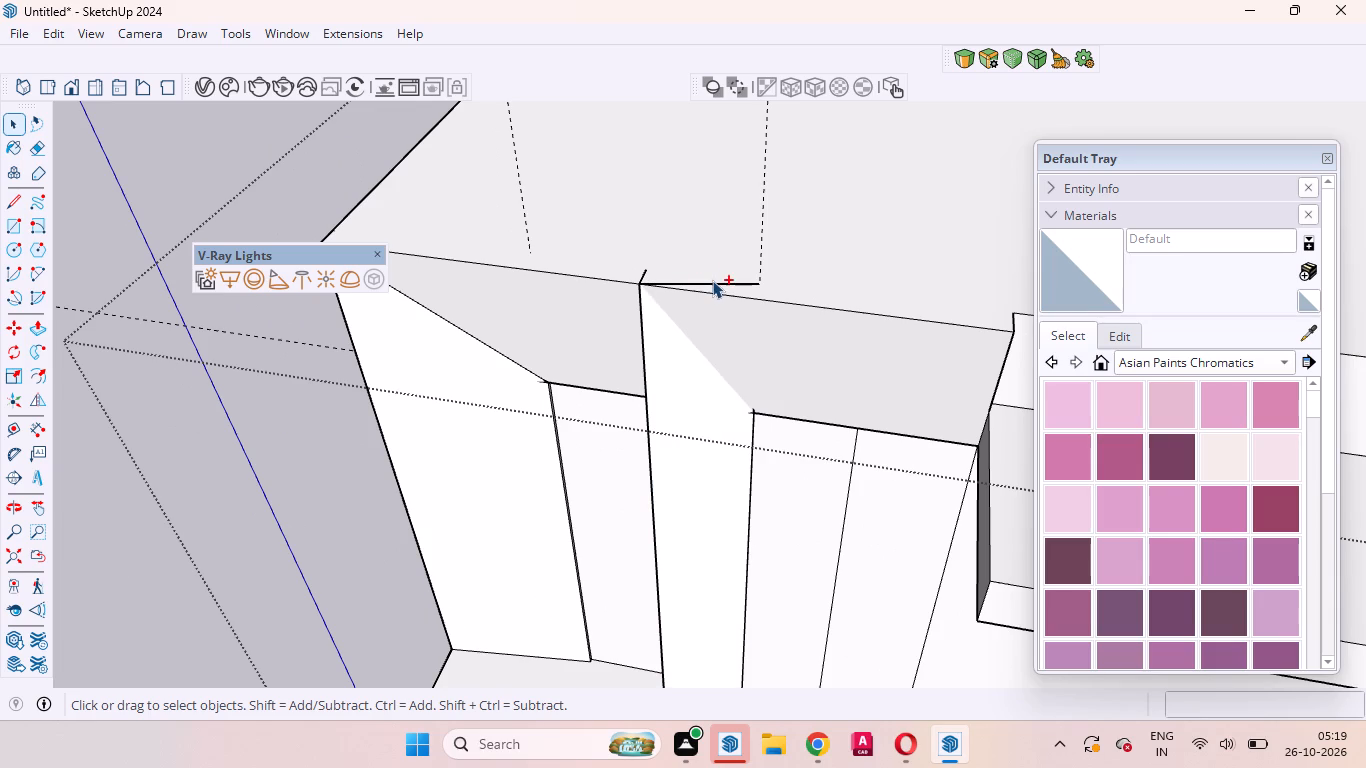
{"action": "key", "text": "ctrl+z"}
Draw a diagonal line about 3' 7 9/16" from the outer strip's top corner to the second angled panel's upper corner at the roof edge.
{"action": "scroll", "coordinate": [752, 263], "scroll_direction": "down", "scroll_amount": 5}
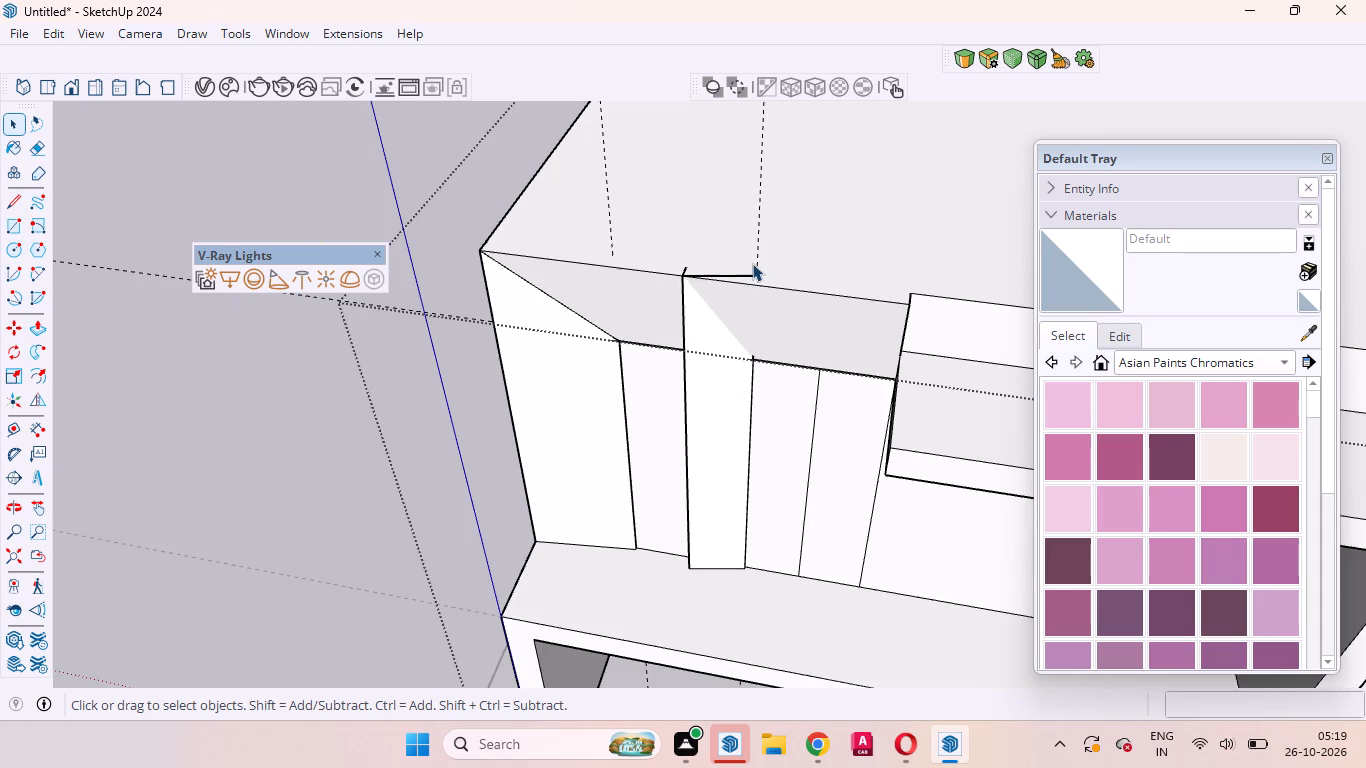
{"action": "scroll", "coordinate": [755, 326], "scroll_direction": "up", "scroll_amount": 19}
{"action": "scroll", "coordinate": [756, 435], "scroll_direction": "up", "scroll_amount": 1}
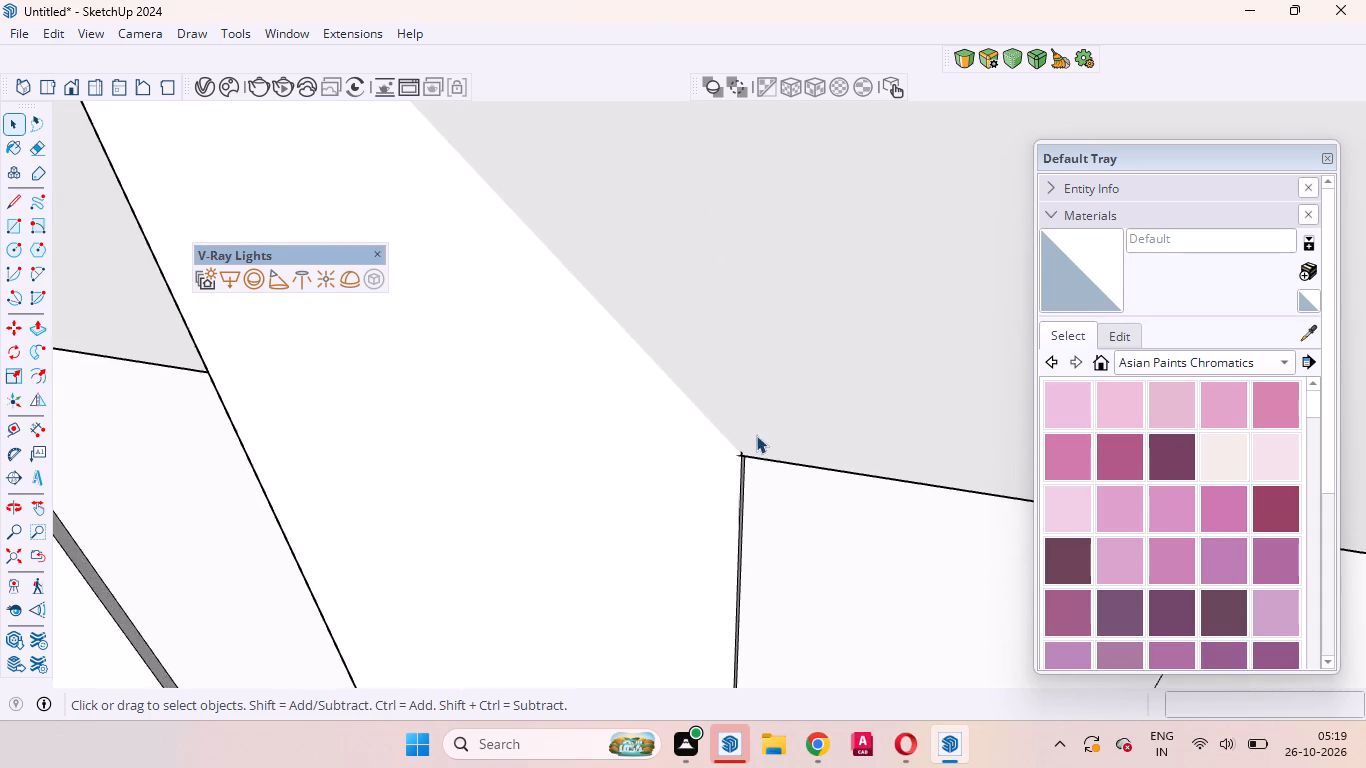
{"action": "middle_click_drag", "start_coordinate": [756, 435], "coordinate": [692, 253]}
{"action": "scroll", "coordinate": [698, 257], "scroll_direction": "down", "scroll_amount": 12}
{"action": "scroll", "coordinate": [738, 304], "scroll_direction": "up", "scroll_amount": 2}
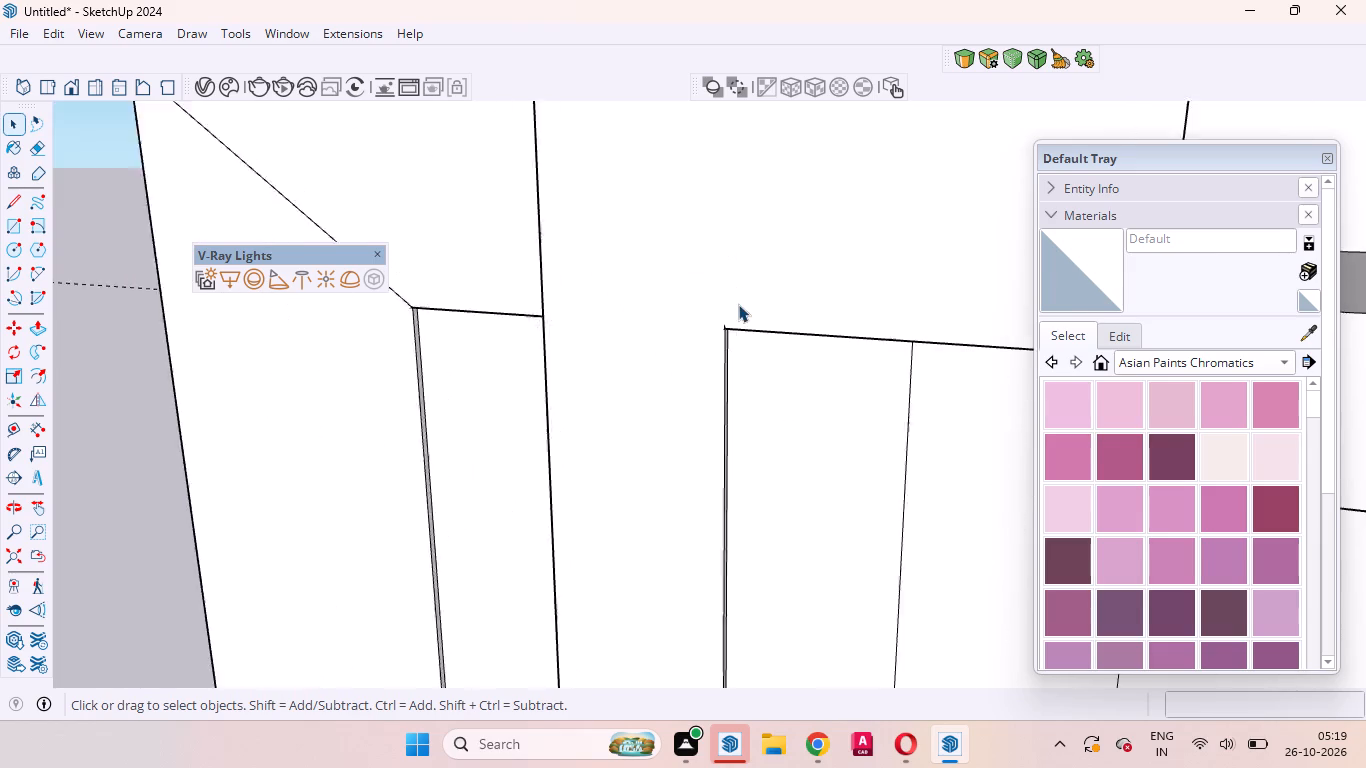
{"action": "scroll", "coordinate": [738, 304], "scroll_direction": "up", "scroll_amount": 11}
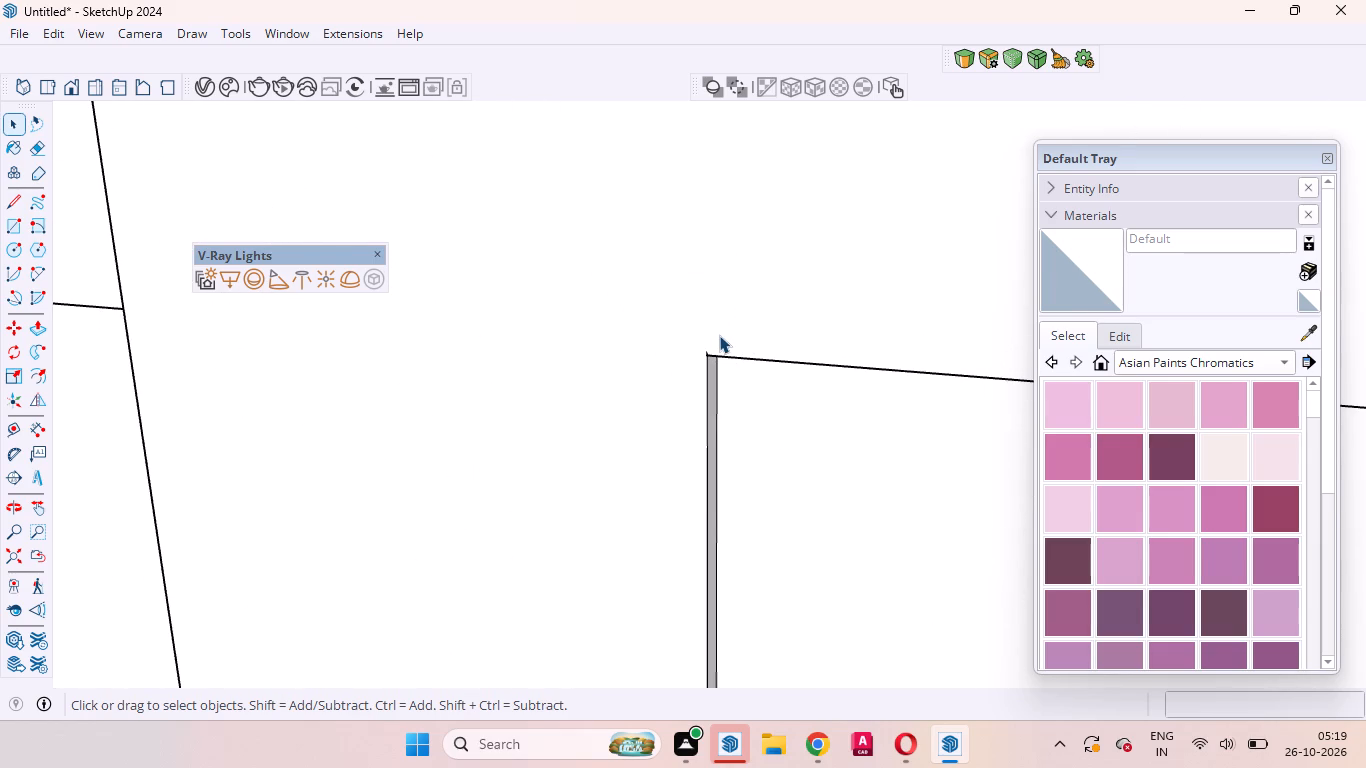
{"action": "key", "text": "l"}
{"action": "left_click", "coordinate": [702, 358]}
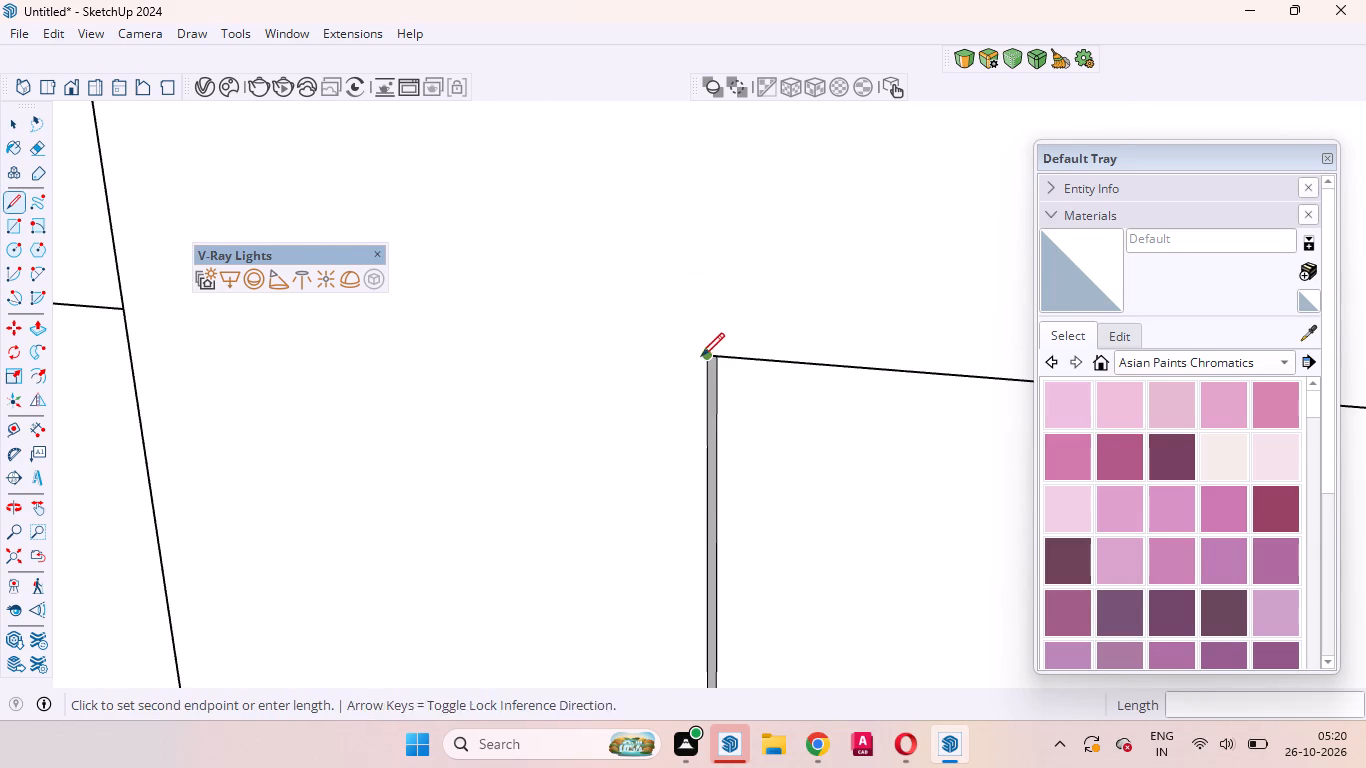
{"action": "scroll", "coordinate": [668, 250], "scroll_direction": "down", "scroll_amount": 20}
{"action": "scroll", "coordinate": [668, 250], "scroll_direction": "down", "scroll_amount": 3}
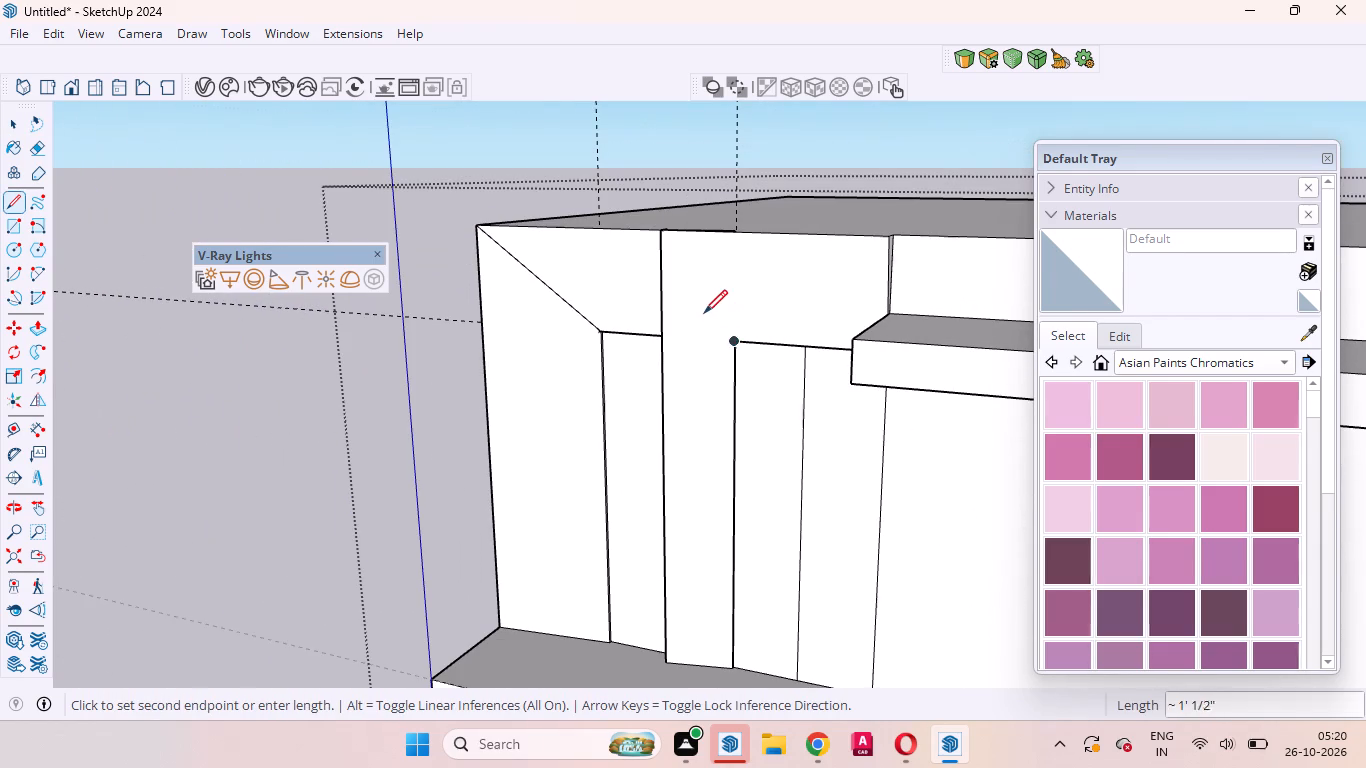
{"action": "scroll", "coordinate": [671, 256], "scroll_direction": "up", "scroll_amount": 4}
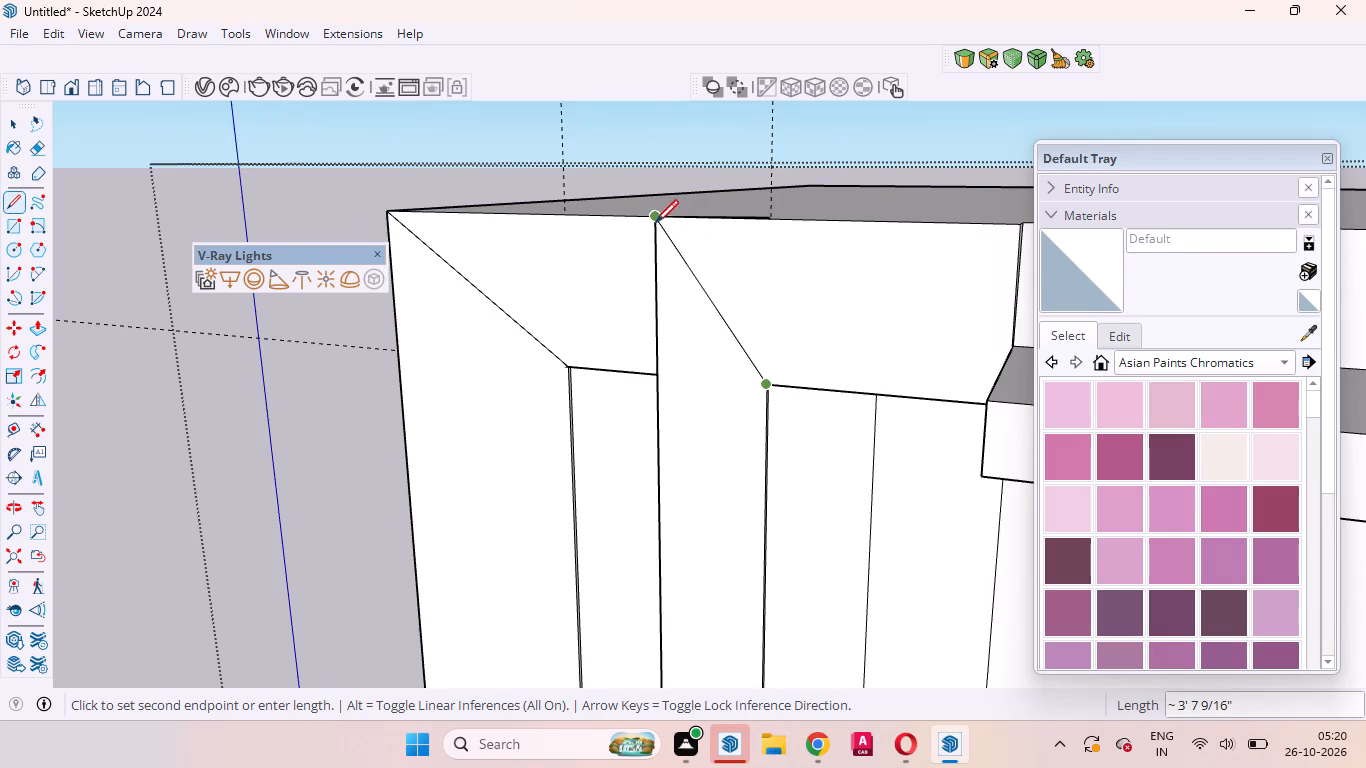
{"action": "left_click", "coordinate": [655, 219]}
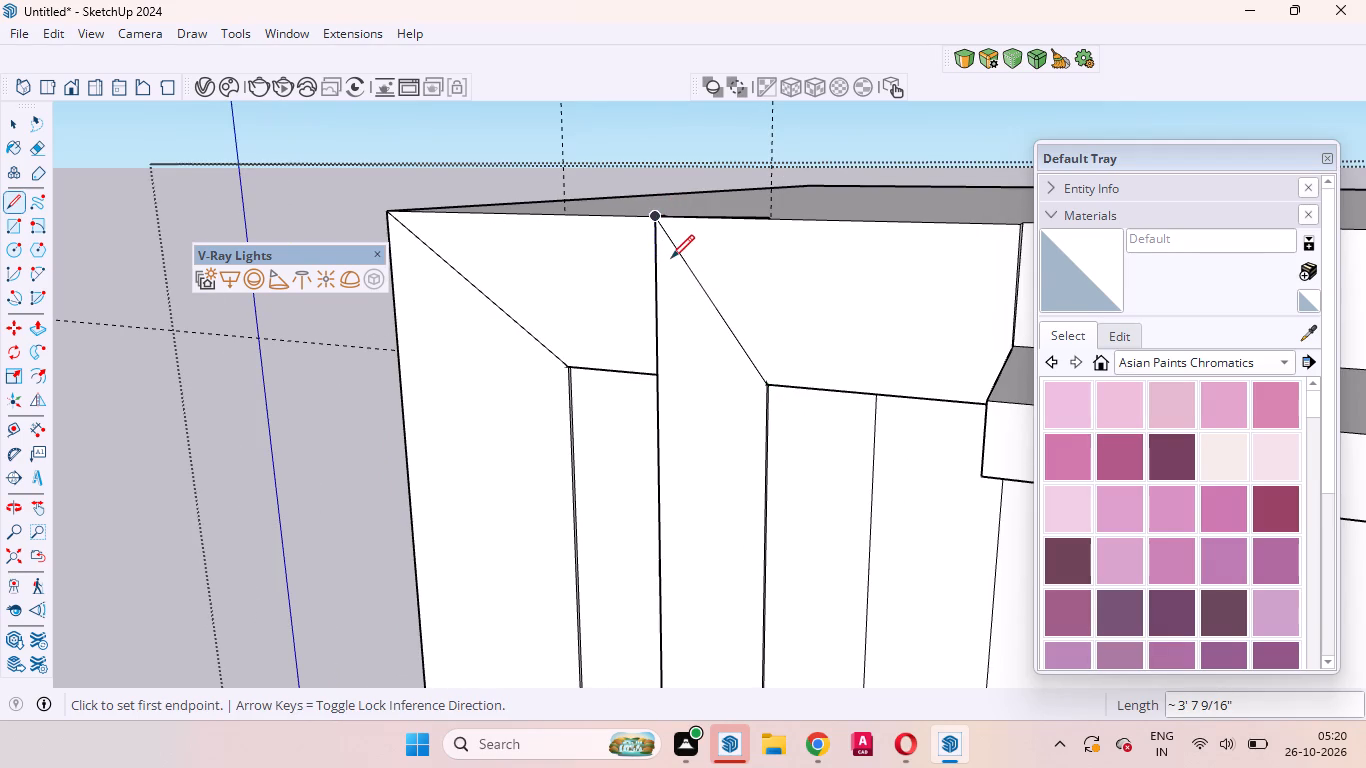
{"action": "key", "text": "space"}
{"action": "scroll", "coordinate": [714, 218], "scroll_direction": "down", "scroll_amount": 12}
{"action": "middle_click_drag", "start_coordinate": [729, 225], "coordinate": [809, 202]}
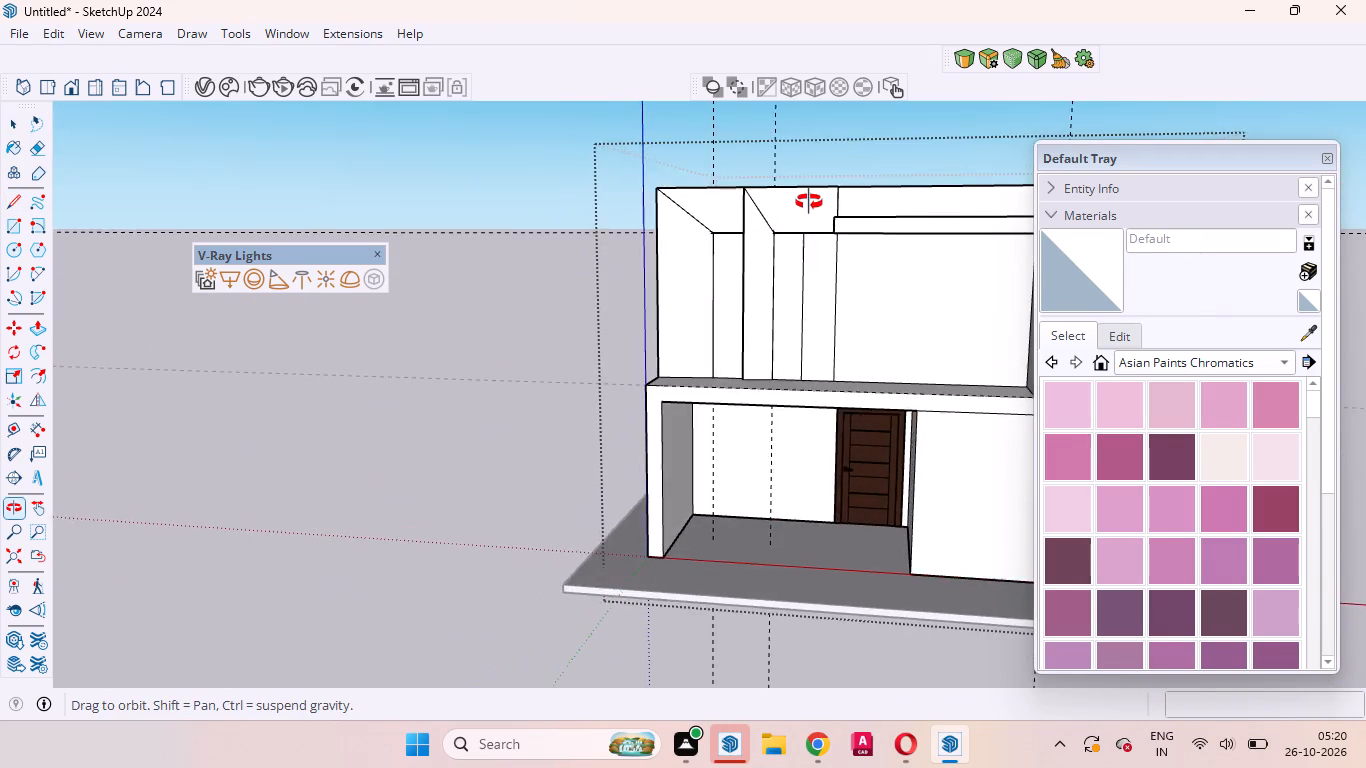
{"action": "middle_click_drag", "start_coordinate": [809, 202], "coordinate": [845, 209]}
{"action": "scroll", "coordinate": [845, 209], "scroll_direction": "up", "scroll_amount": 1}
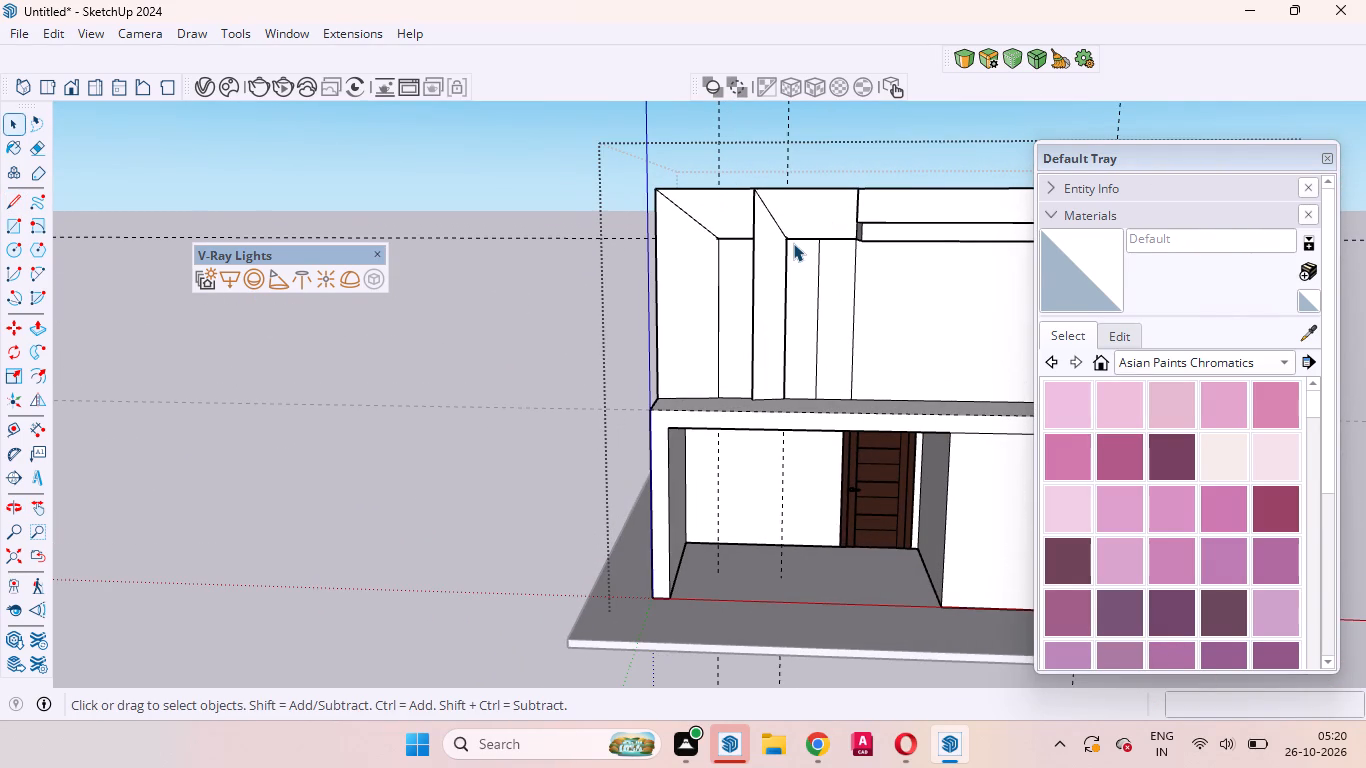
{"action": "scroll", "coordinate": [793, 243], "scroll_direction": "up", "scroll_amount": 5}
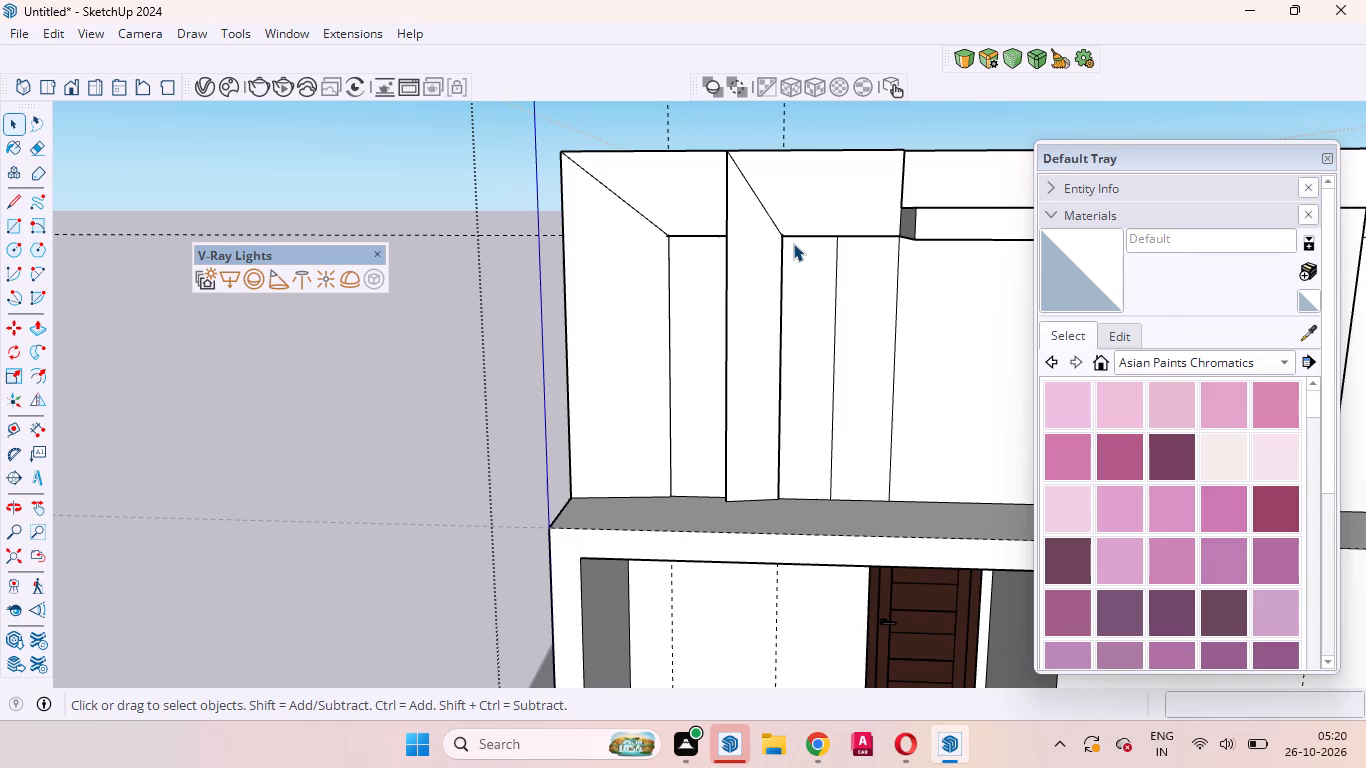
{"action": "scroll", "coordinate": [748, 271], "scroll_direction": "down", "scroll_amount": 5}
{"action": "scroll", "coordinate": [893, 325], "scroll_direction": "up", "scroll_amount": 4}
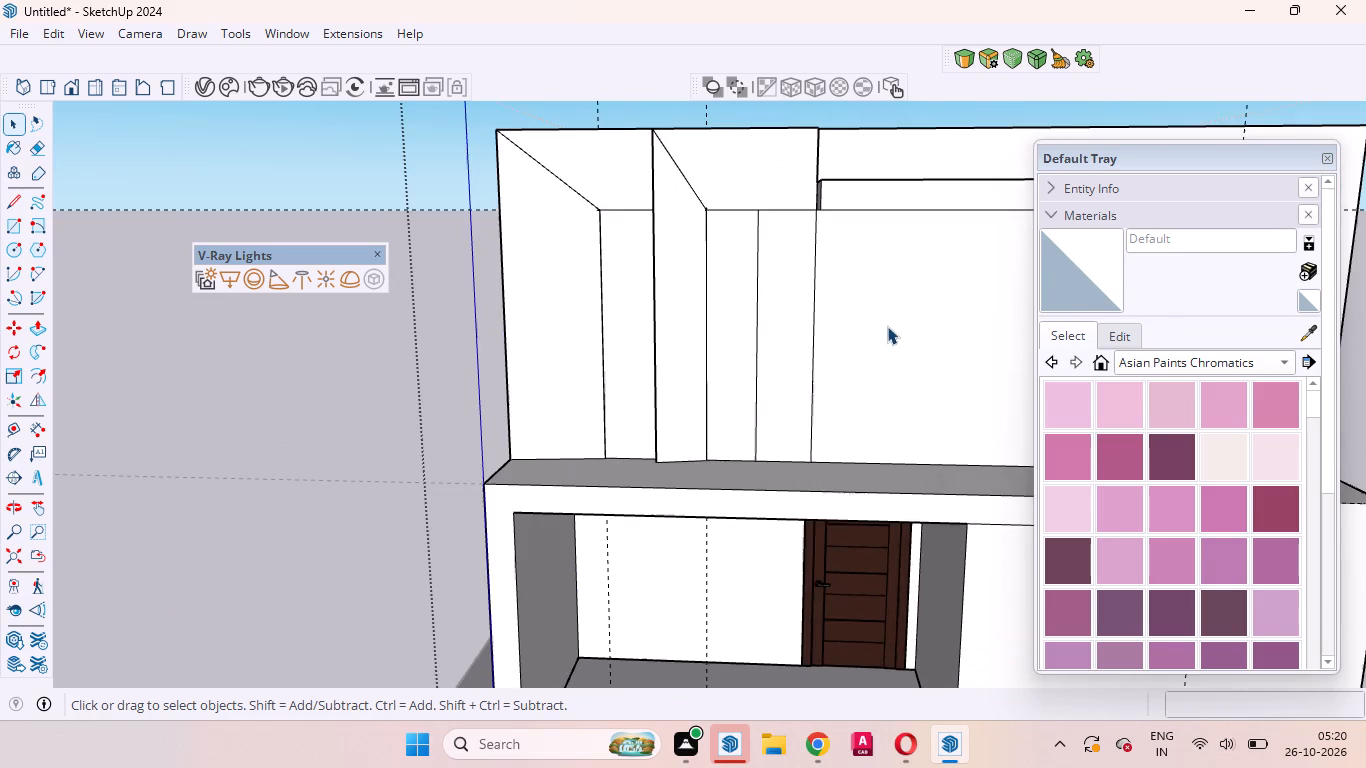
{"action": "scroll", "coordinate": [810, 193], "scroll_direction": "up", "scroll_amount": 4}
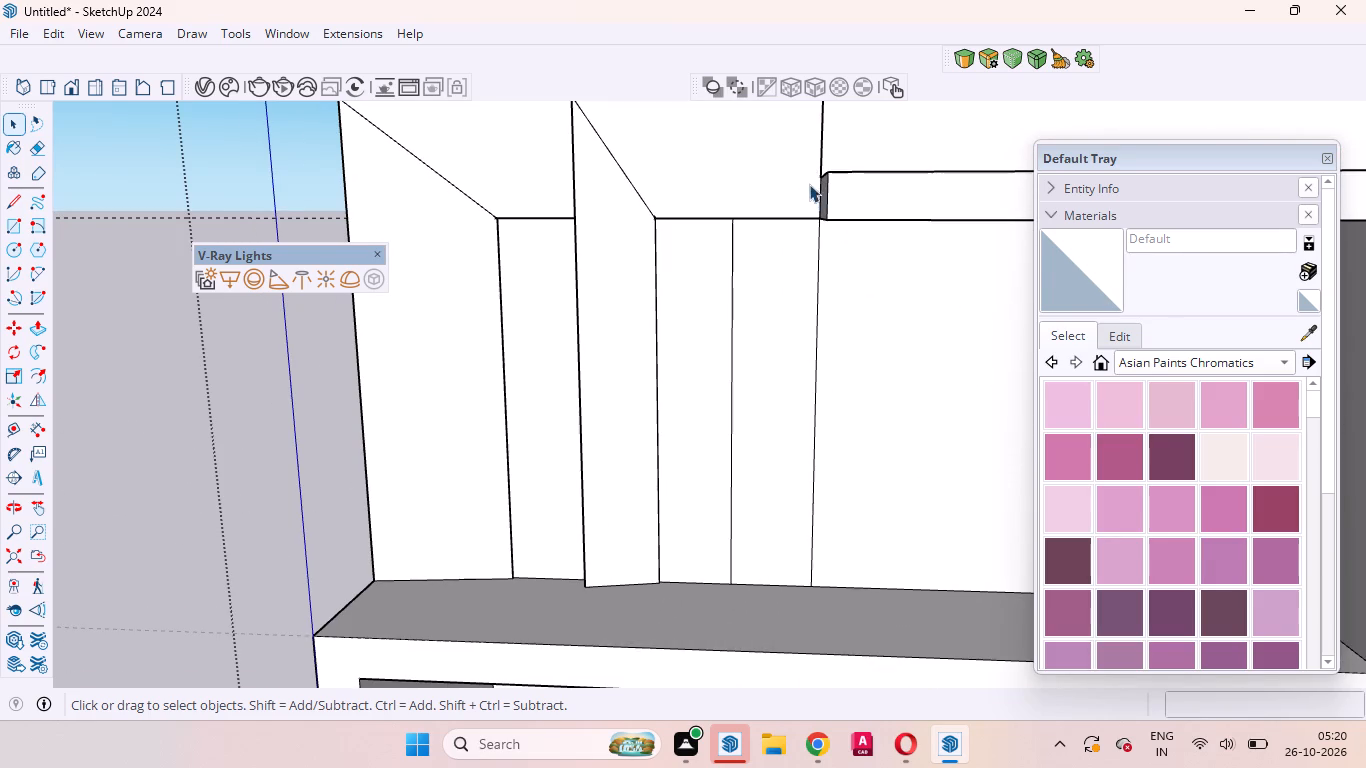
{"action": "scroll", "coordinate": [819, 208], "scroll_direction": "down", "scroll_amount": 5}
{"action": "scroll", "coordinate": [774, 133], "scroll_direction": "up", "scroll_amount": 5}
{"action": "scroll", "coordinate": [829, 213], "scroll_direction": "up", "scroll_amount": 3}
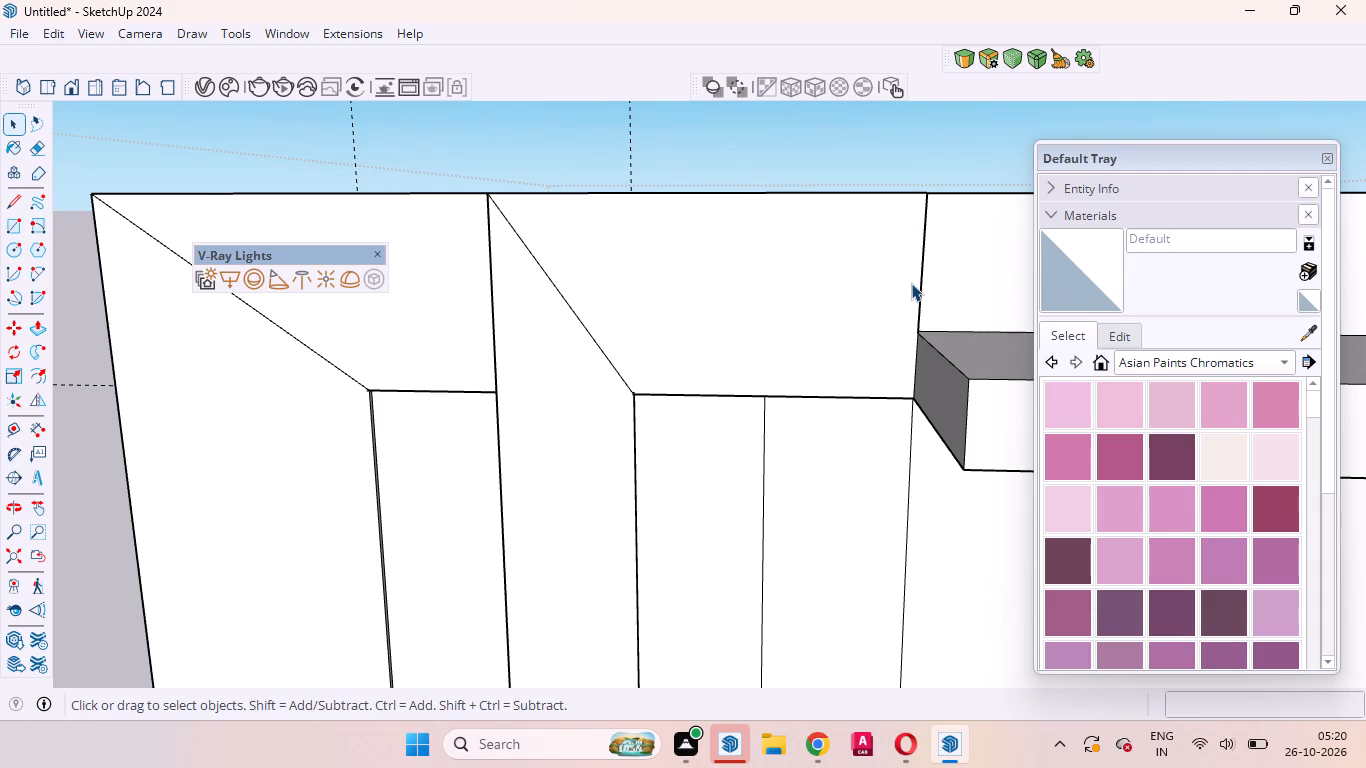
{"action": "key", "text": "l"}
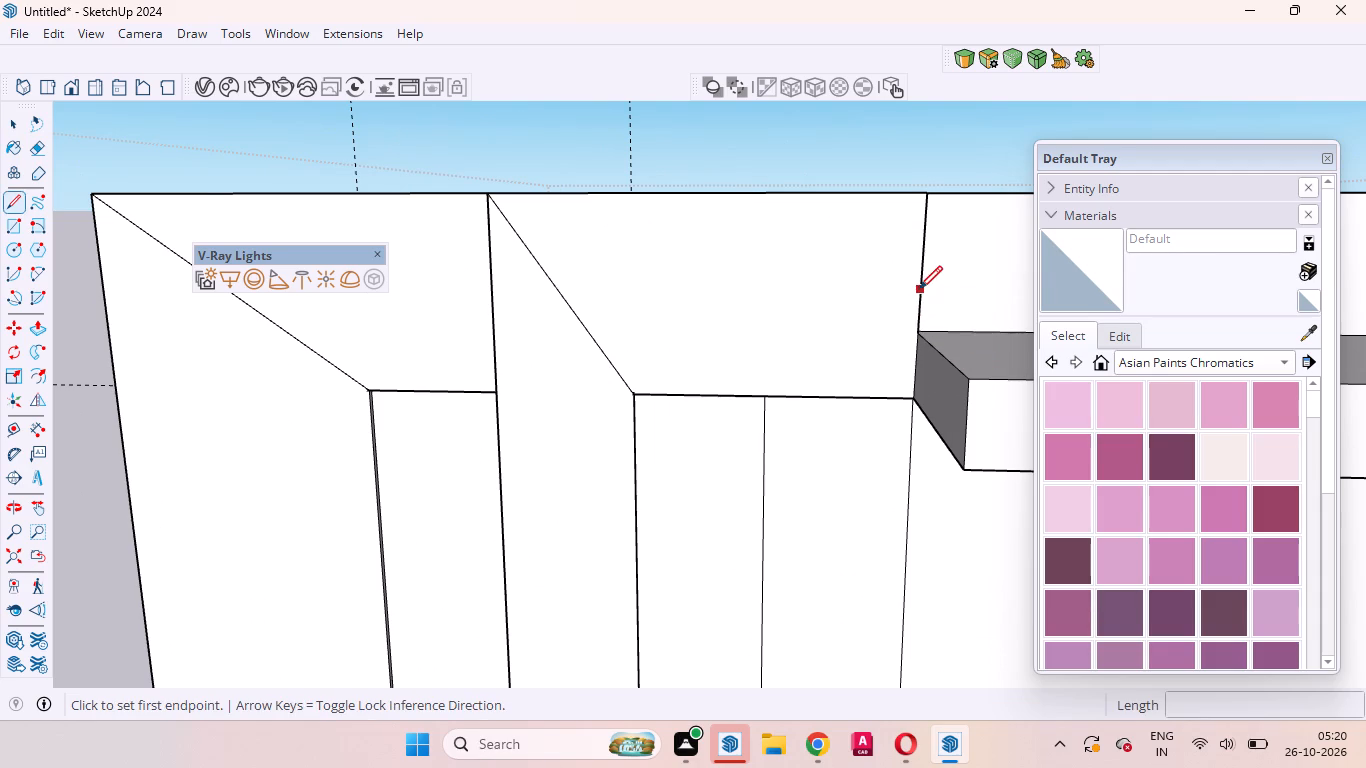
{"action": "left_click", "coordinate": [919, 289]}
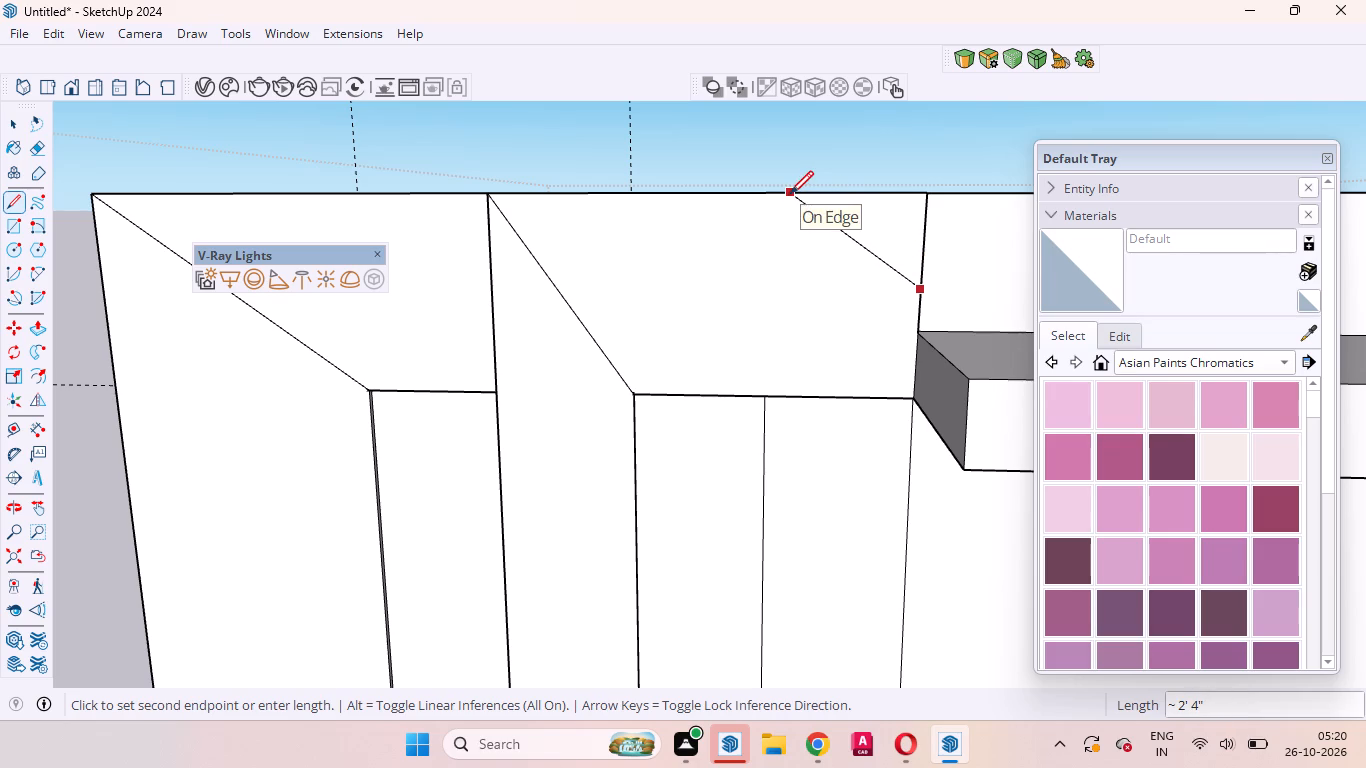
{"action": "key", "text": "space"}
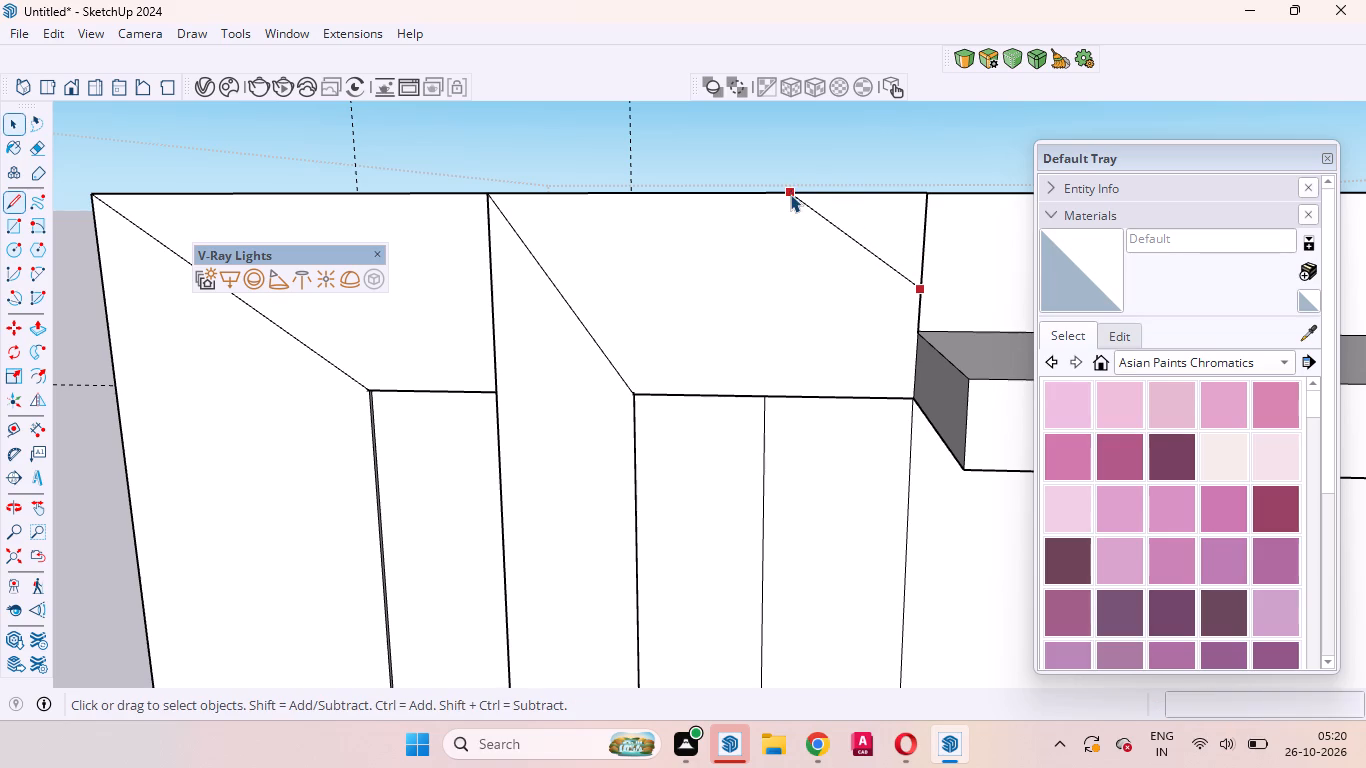
Push/Pull the narrow wall strip nearest the projecting frame outward to about 5 5/16".
{"action": "scroll", "coordinate": [842, 117], "scroll_direction": "down", "scroll_amount": 5}
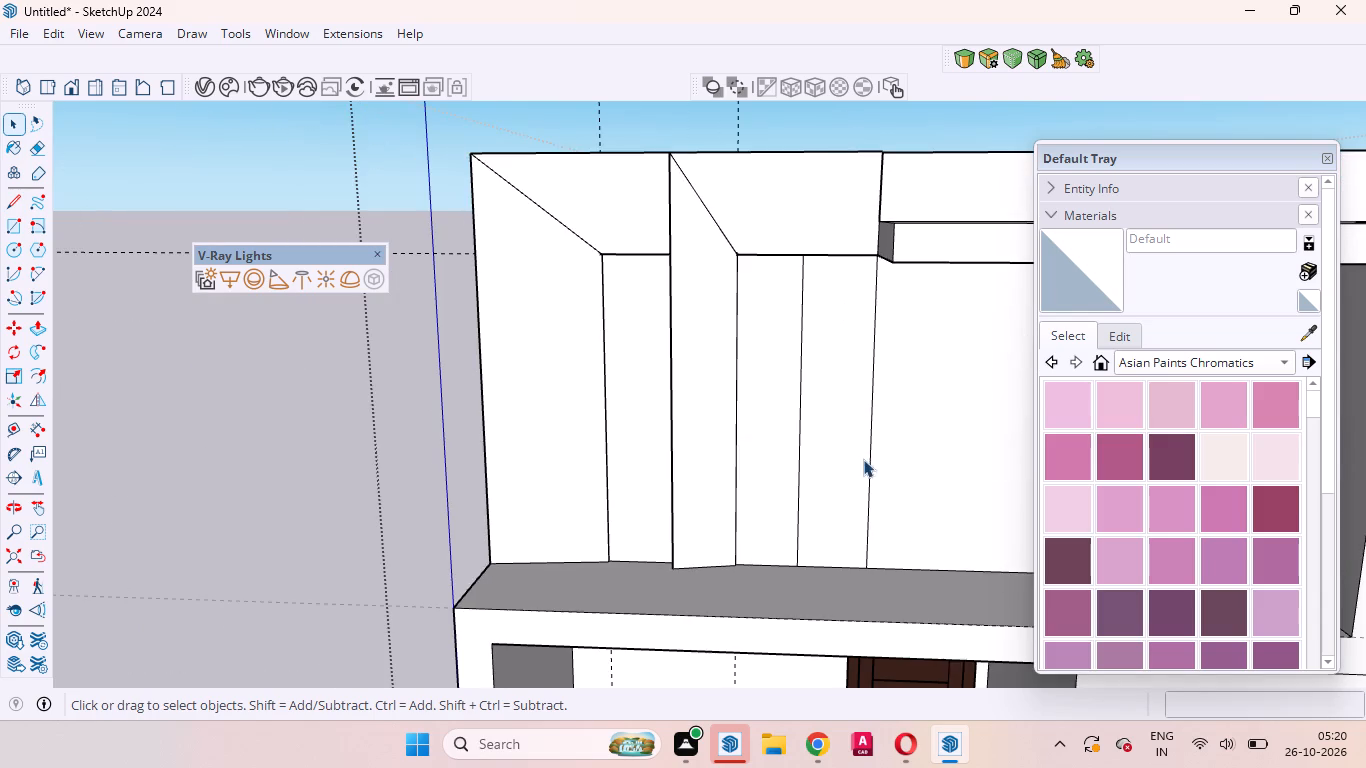
{"action": "scroll", "coordinate": [847, 424], "scroll_direction": "up", "scroll_amount": 5}
{"action": "left_click", "coordinate": [834, 400]}
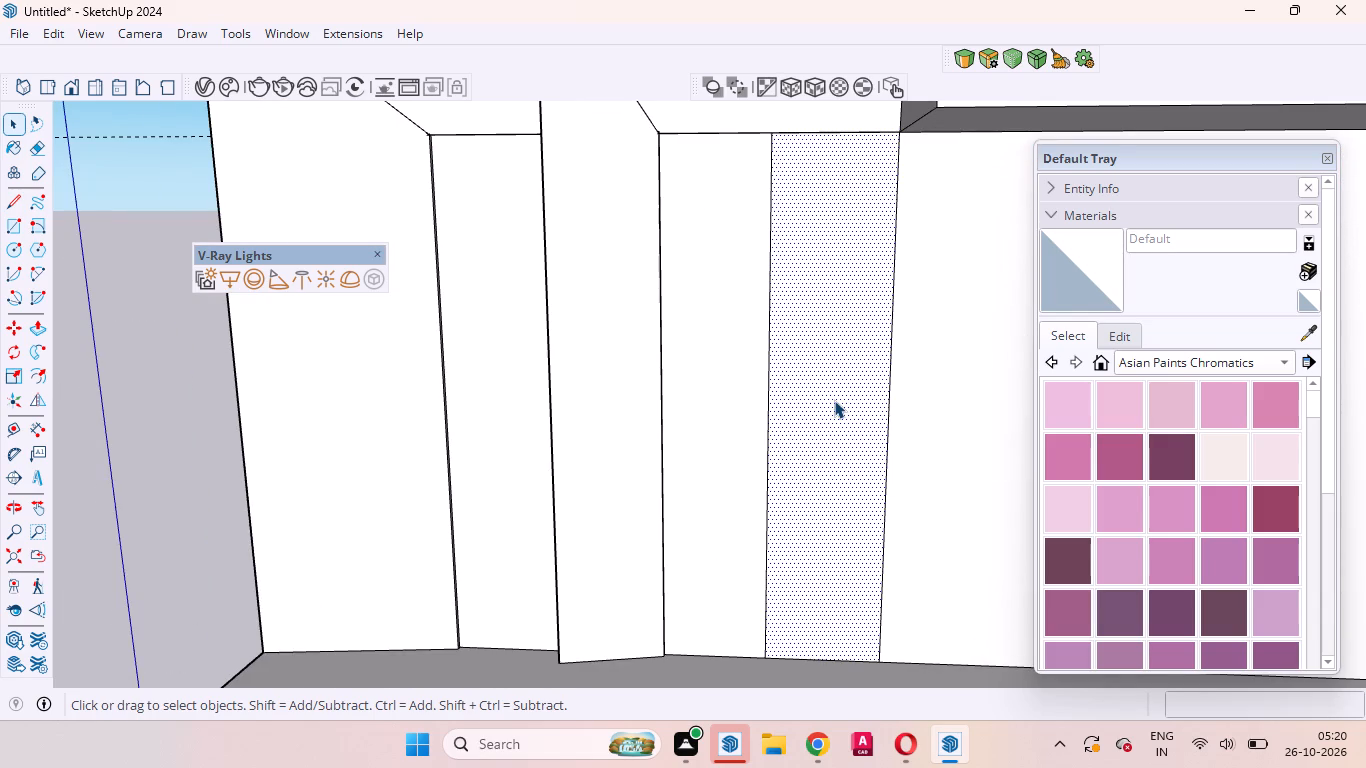
{"action": "key", "text": "p"}
{"action": "left_click", "coordinate": [834, 400]}
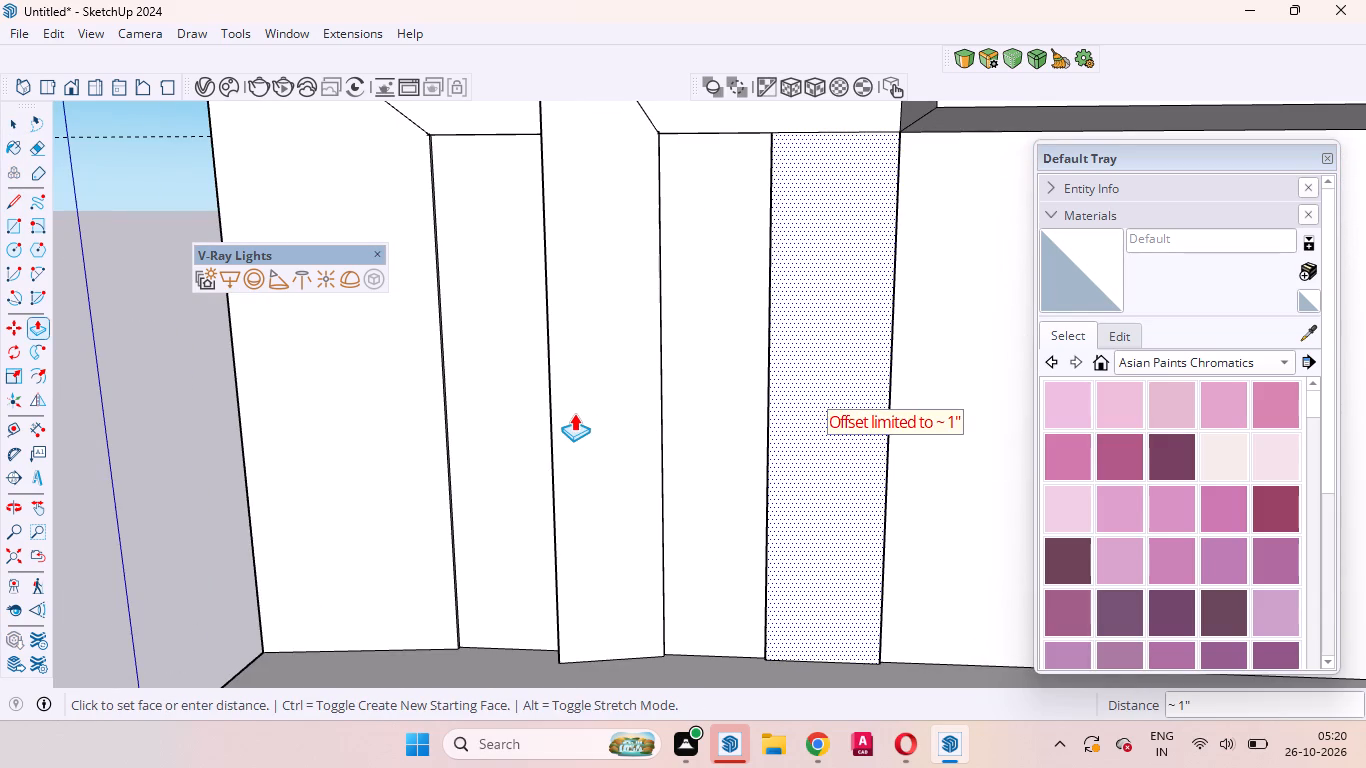
{"action": "left_click", "coordinate": [574, 413]}
{"action": "left_click", "coordinate": [819, 438]}
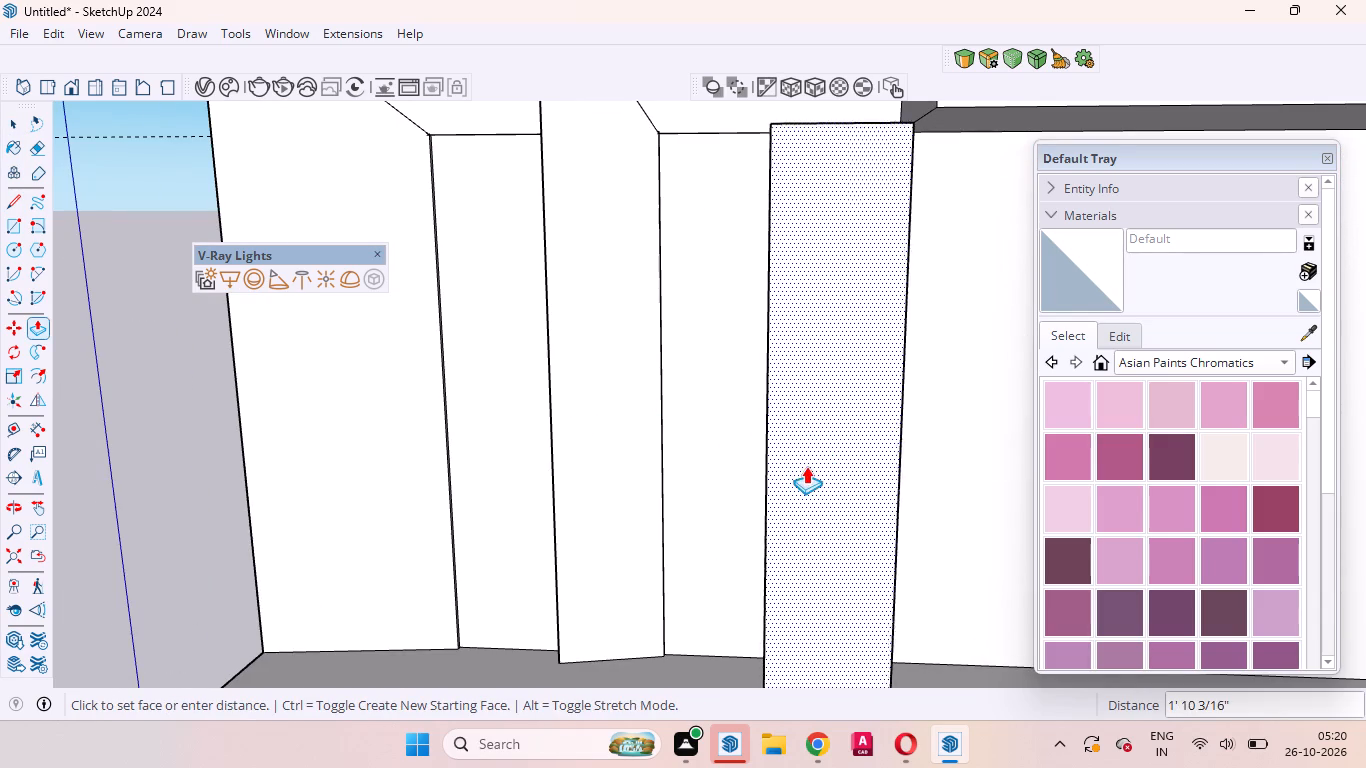
{"action": "left_click", "coordinate": [551, 412]}
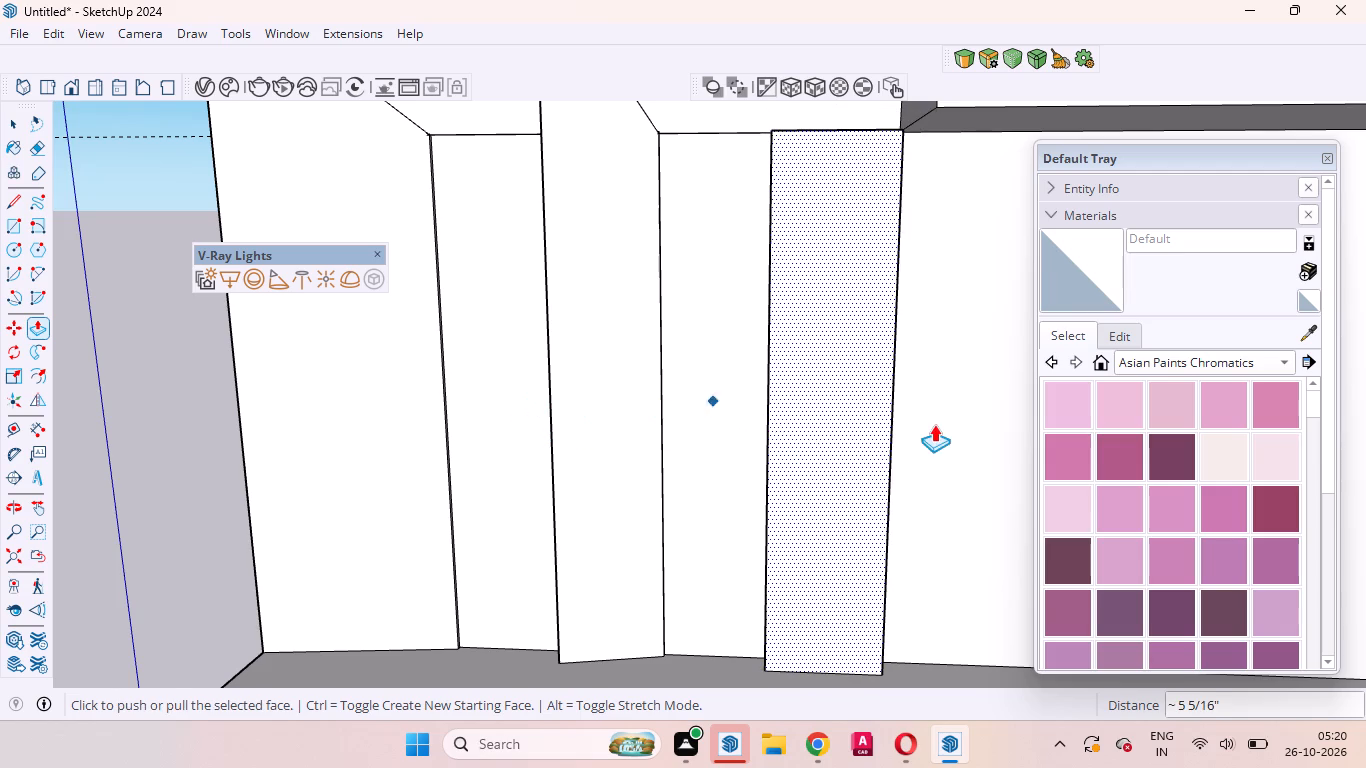
{"action": "key", "text": "space"}
Draw a diagonal line about 2' 3 3/16" across the strip's top face, from its front outer corner to its rear corner beside the frame.
{"action": "scroll", "coordinate": [795, 356], "scroll_direction": "down", "scroll_amount": 5}
{"action": "middle_click_drag", "start_coordinate": [798, 358], "coordinate": [889, 565]}
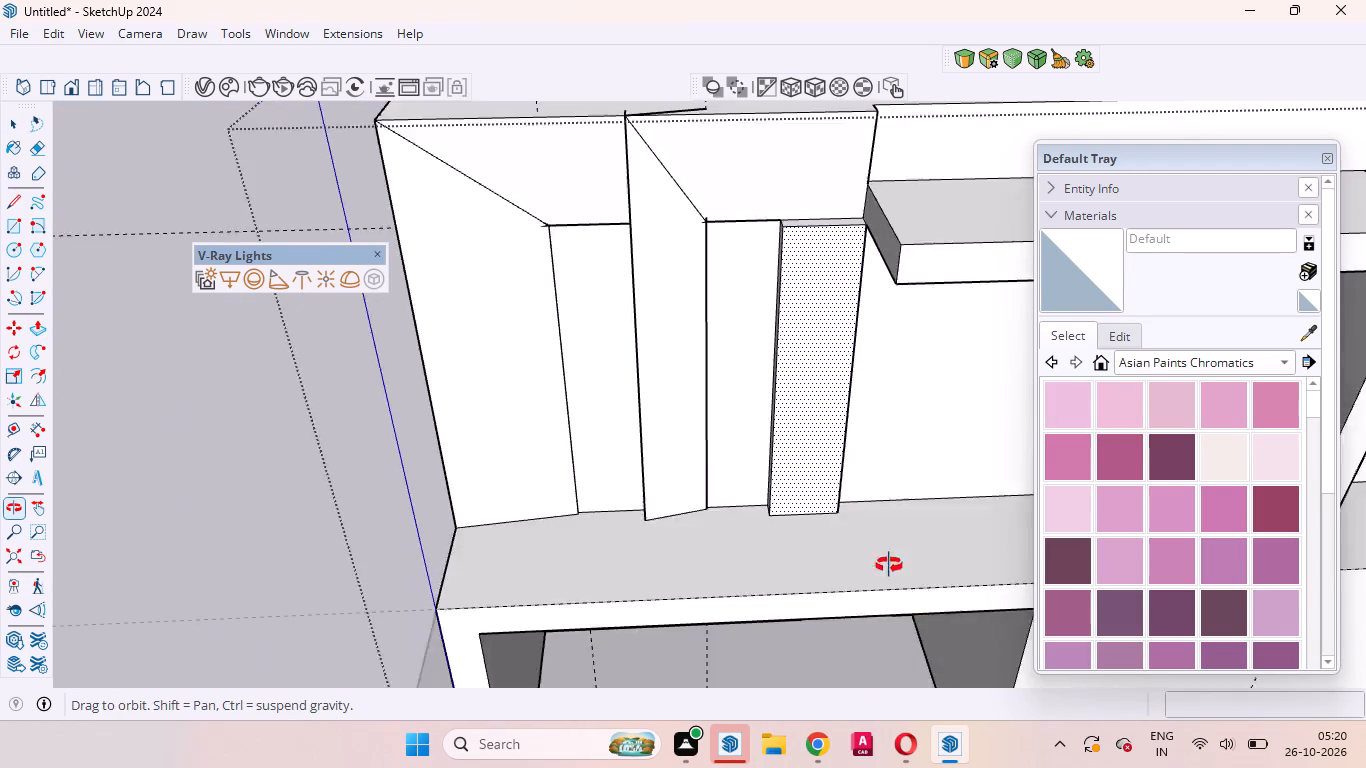
{"action": "middle_click_drag", "start_coordinate": [889, 565], "coordinate": [914, 596]}
{"action": "scroll", "coordinate": [843, 179], "scroll_direction": "up", "scroll_amount": 10}
{"action": "scroll", "coordinate": [806, 304], "scroll_direction": "up", "scroll_amount": 3}
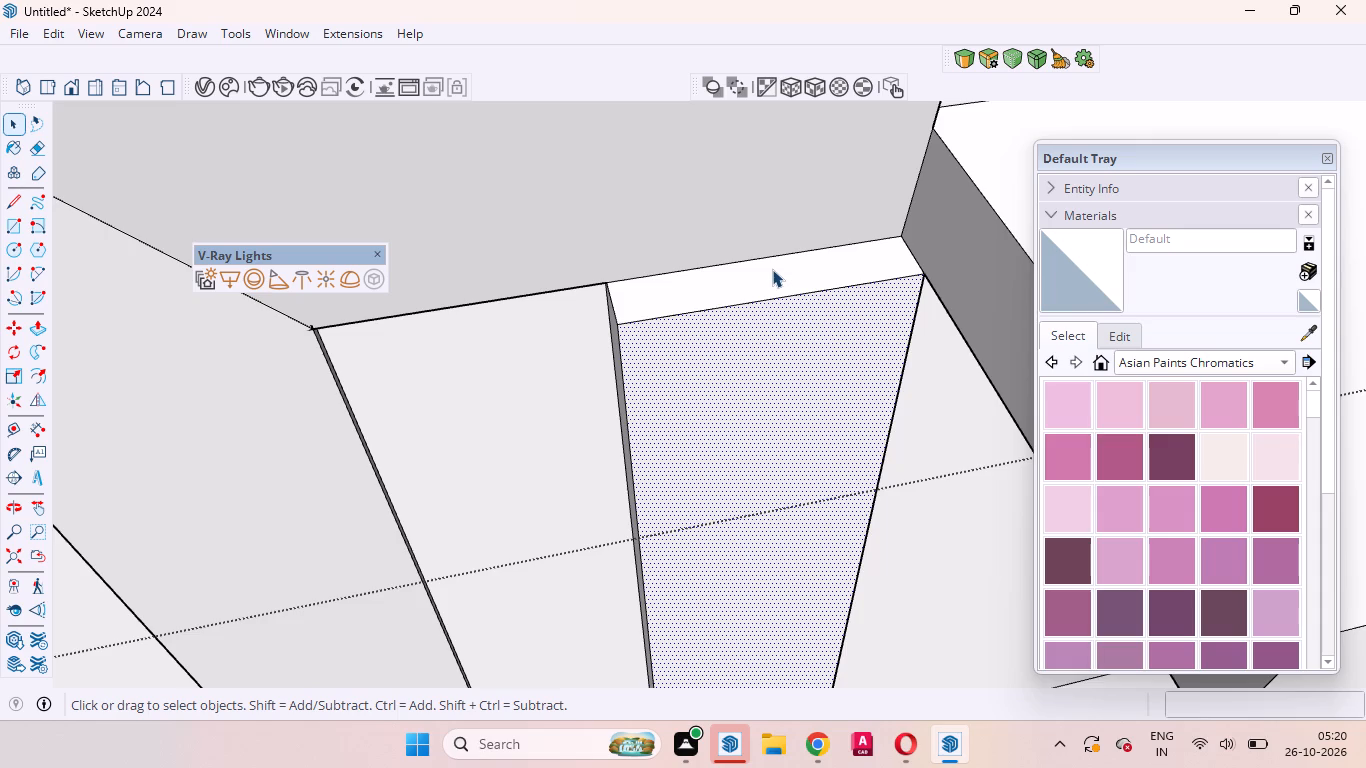
{"action": "scroll", "coordinate": [772, 269], "scroll_direction": "up", "scroll_amount": 5}
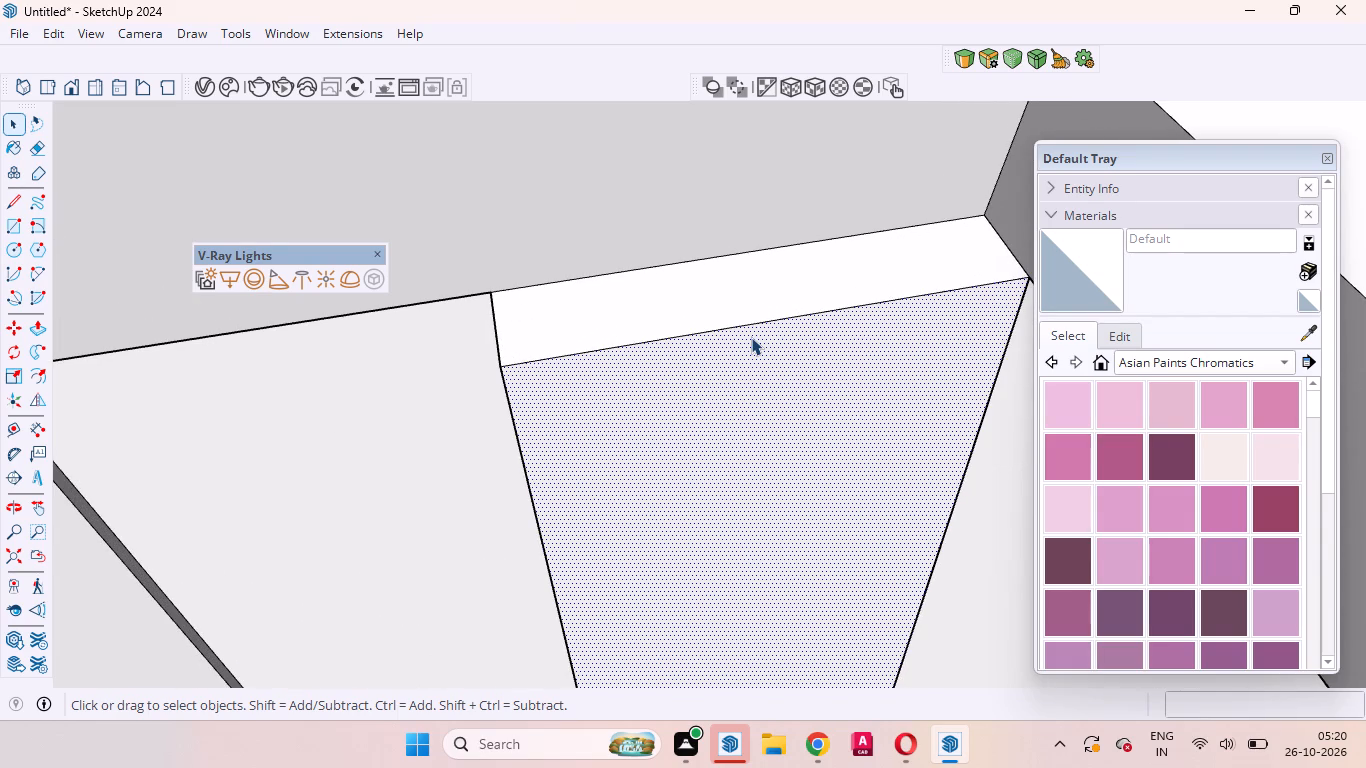
{"action": "key", "text": "l"}
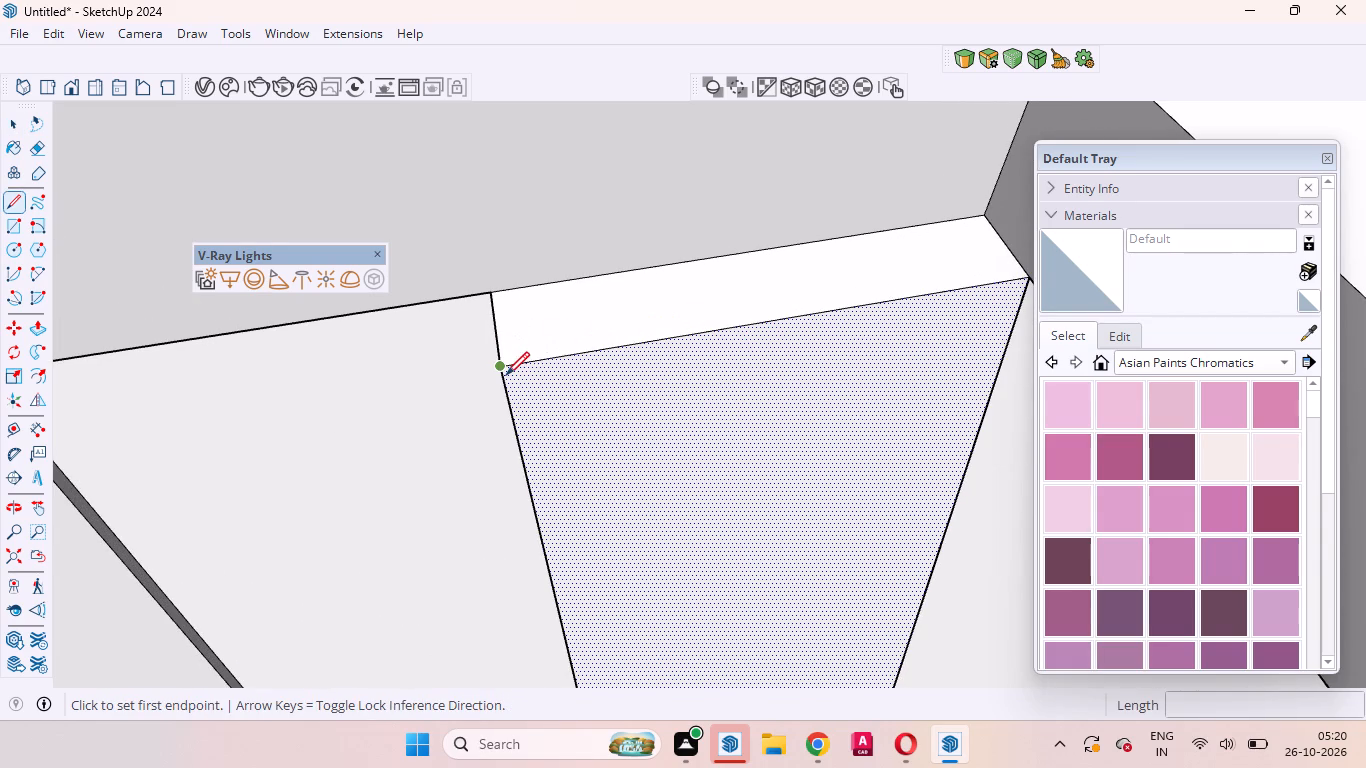
{"action": "left_click", "coordinate": [507, 375]}
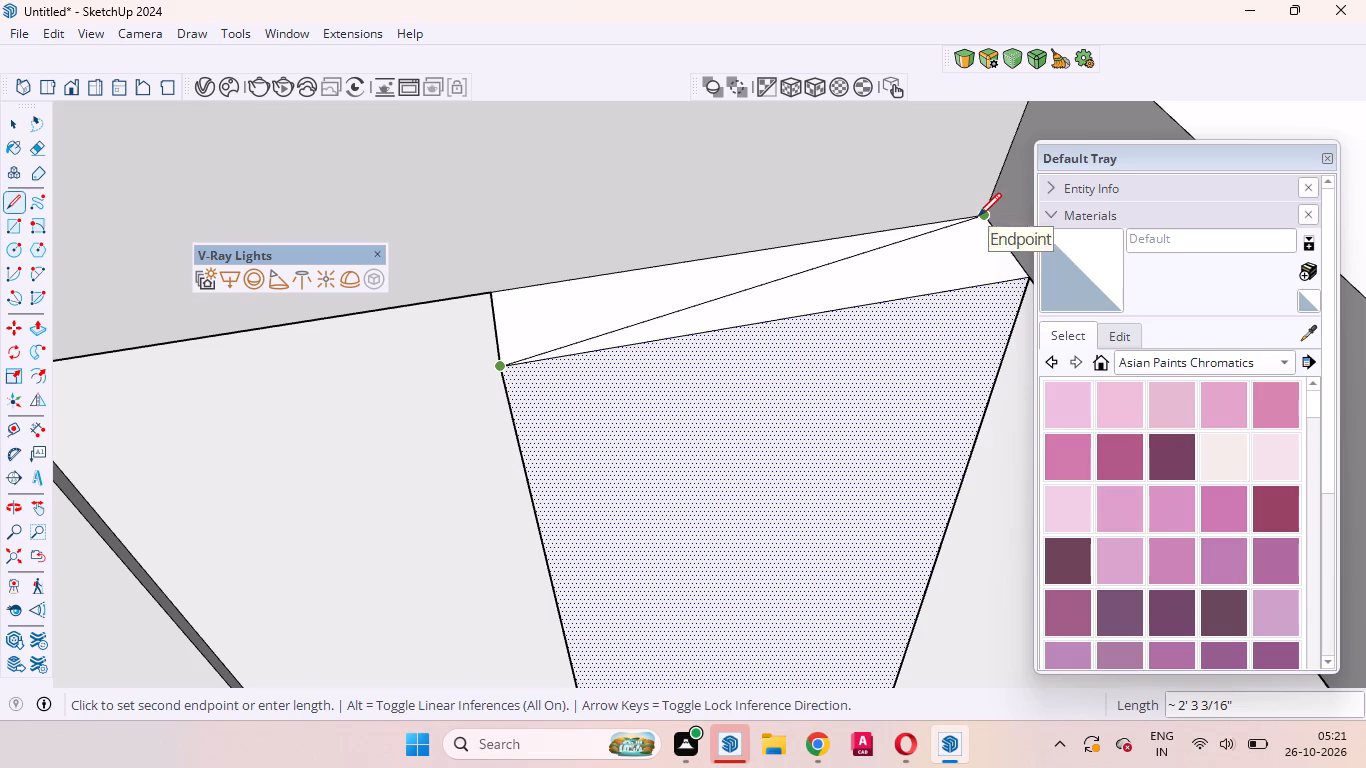
{"action": "left_click", "coordinate": [978, 216]}
{"action": "key", "text": "space"}
{"action": "key", "text": "m"}
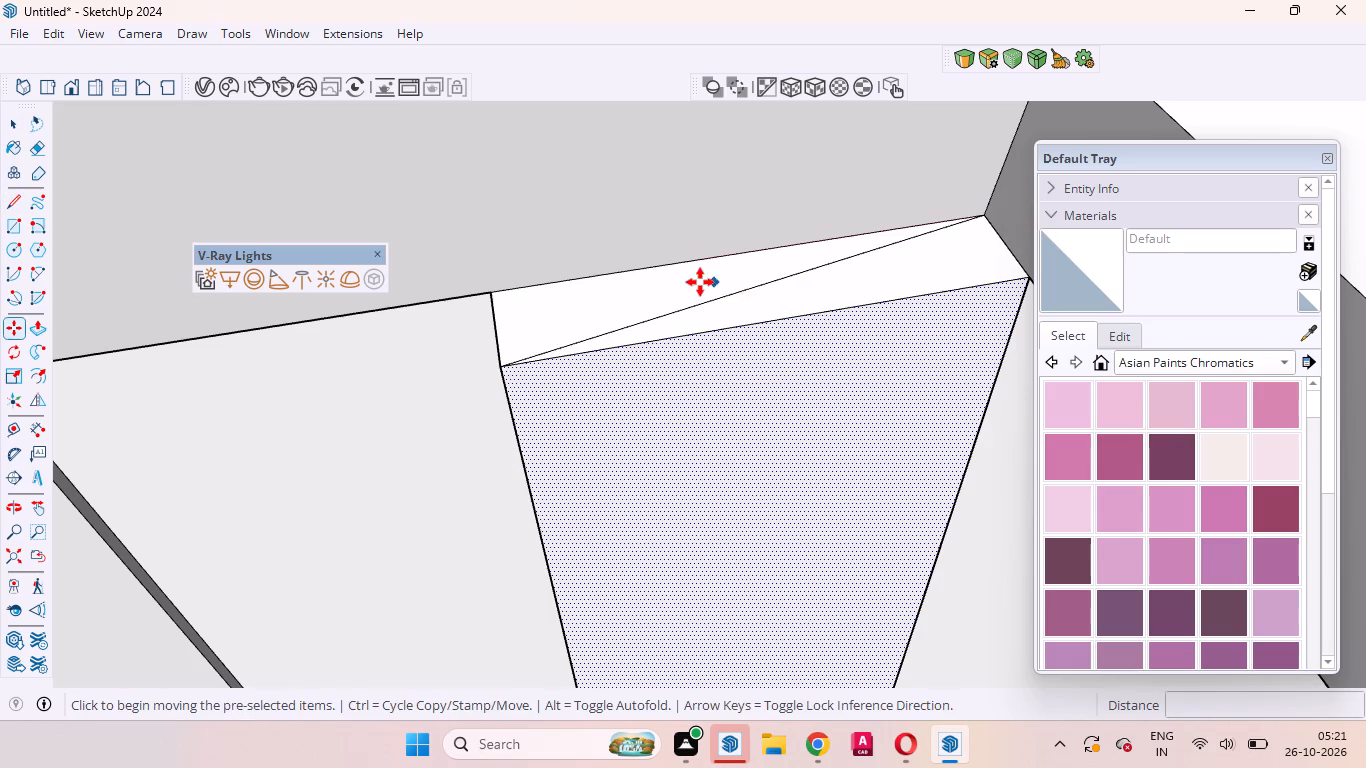
{"action": "key", "text": "space"}
Push/Pull the rear triangular half of the strip's top face up 3' to the roof edge.
{"action": "left_click", "coordinate": [672, 279]}
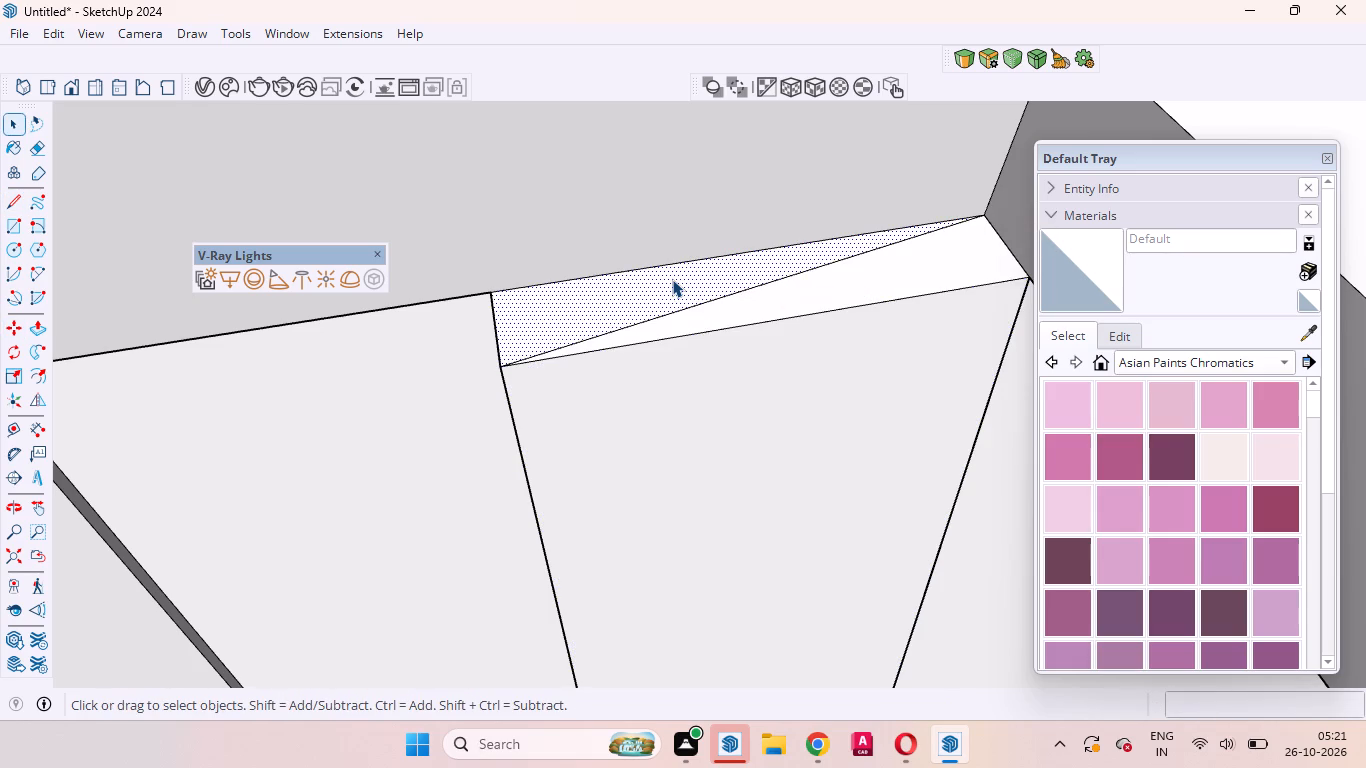
{"action": "key", "text": "p"}
{"action": "left_click", "coordinate": [672, 279]}
{"action": "scroll", "coordinate": [678, 234], "scroll_direction": "down", "scroll_amount": 9}
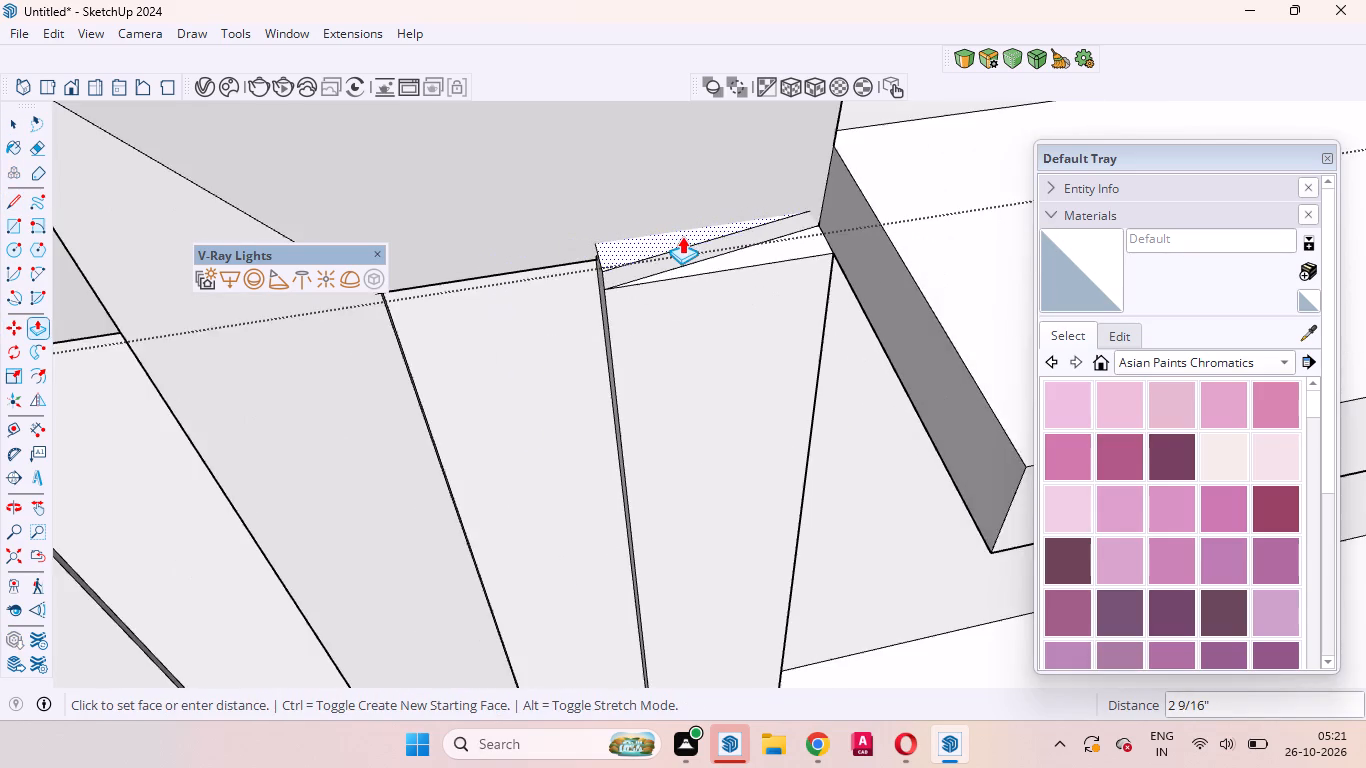
{"action": "scroll", "coordinate": [682, 236], "scroll_direction": "down", "scroll_amount": 5}
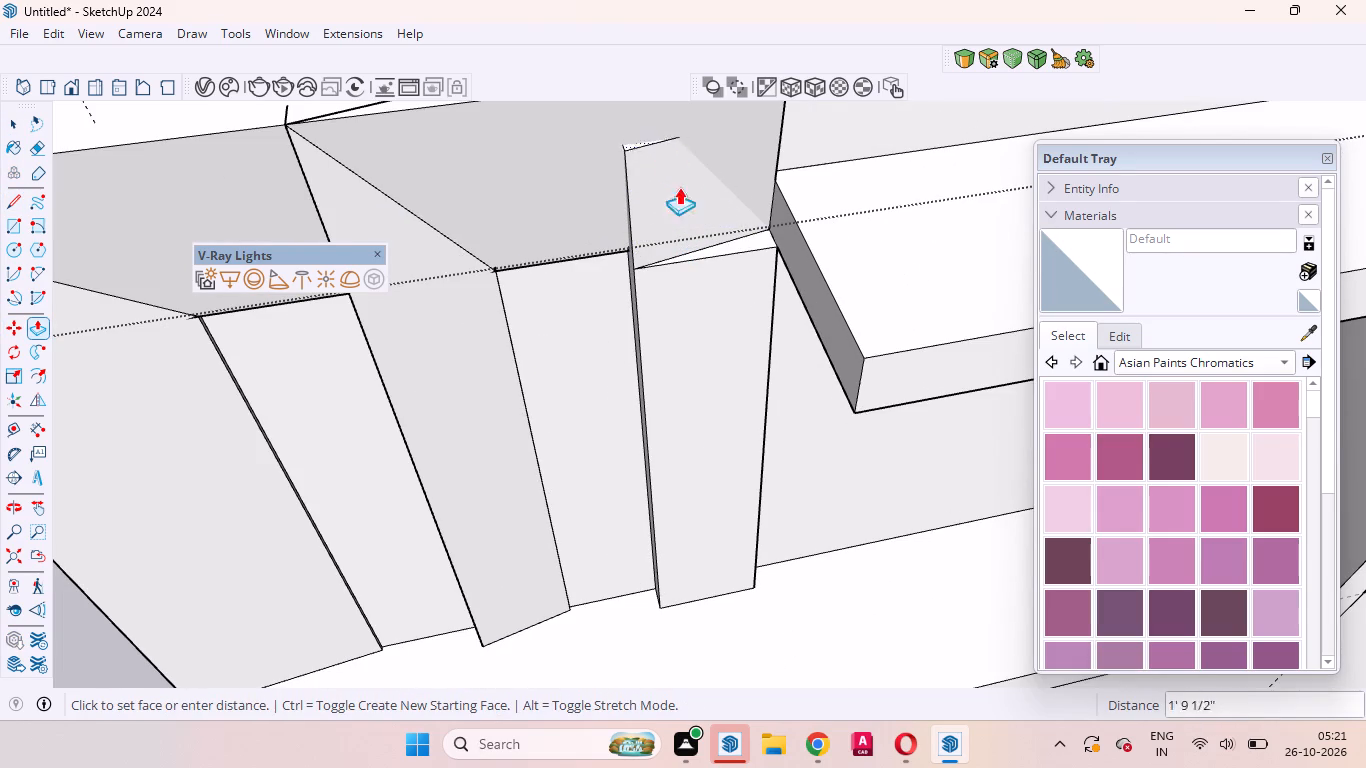
{"action": "scroll", "coordinate": [693, 232], "scroll_direction": "down", "scroll_amount": 4}
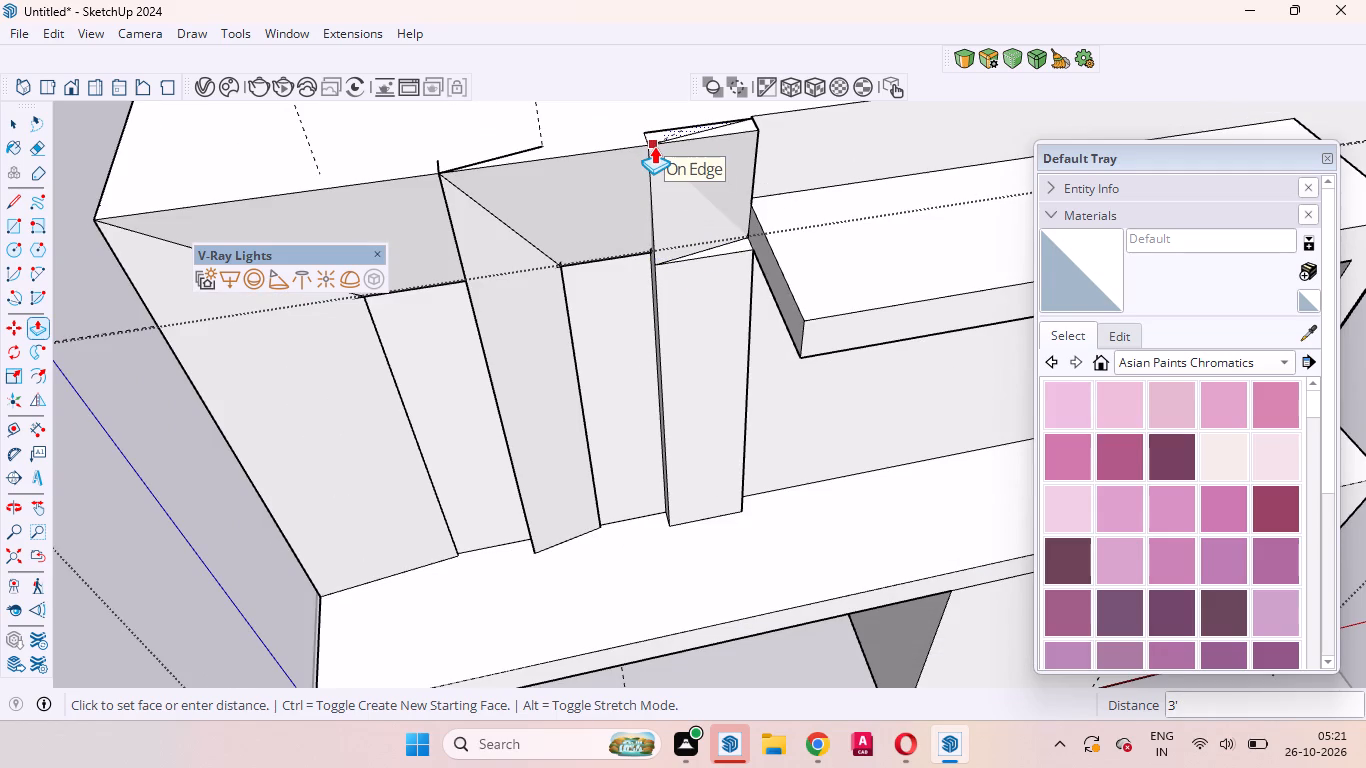
{"action": "left_click", "coordinate": [654, 146]}
{"action": "key", "text": "space"}
Push/Pull the remaining front triangular half of the narrow strip's top face down 10' to the ledge.
{"action": "scroll", "coordinate": [739, 245], "scroll_direction": "up", "scroll_amount": 1}
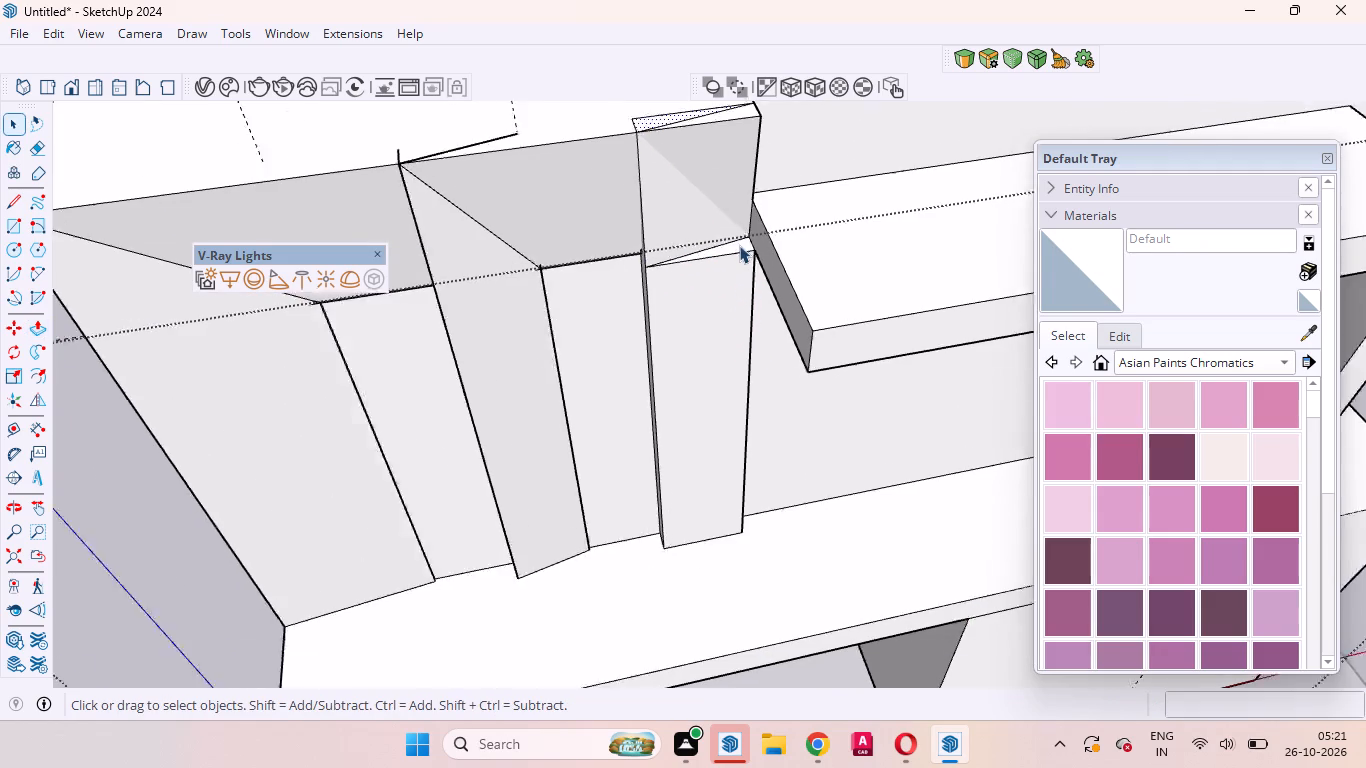
{"action": "scroll", "coordinate": [739, 245], "scroll_direction": "up", "scroll_amount": 13}
{"action": "left_click", "coordinate": [744, 246]}
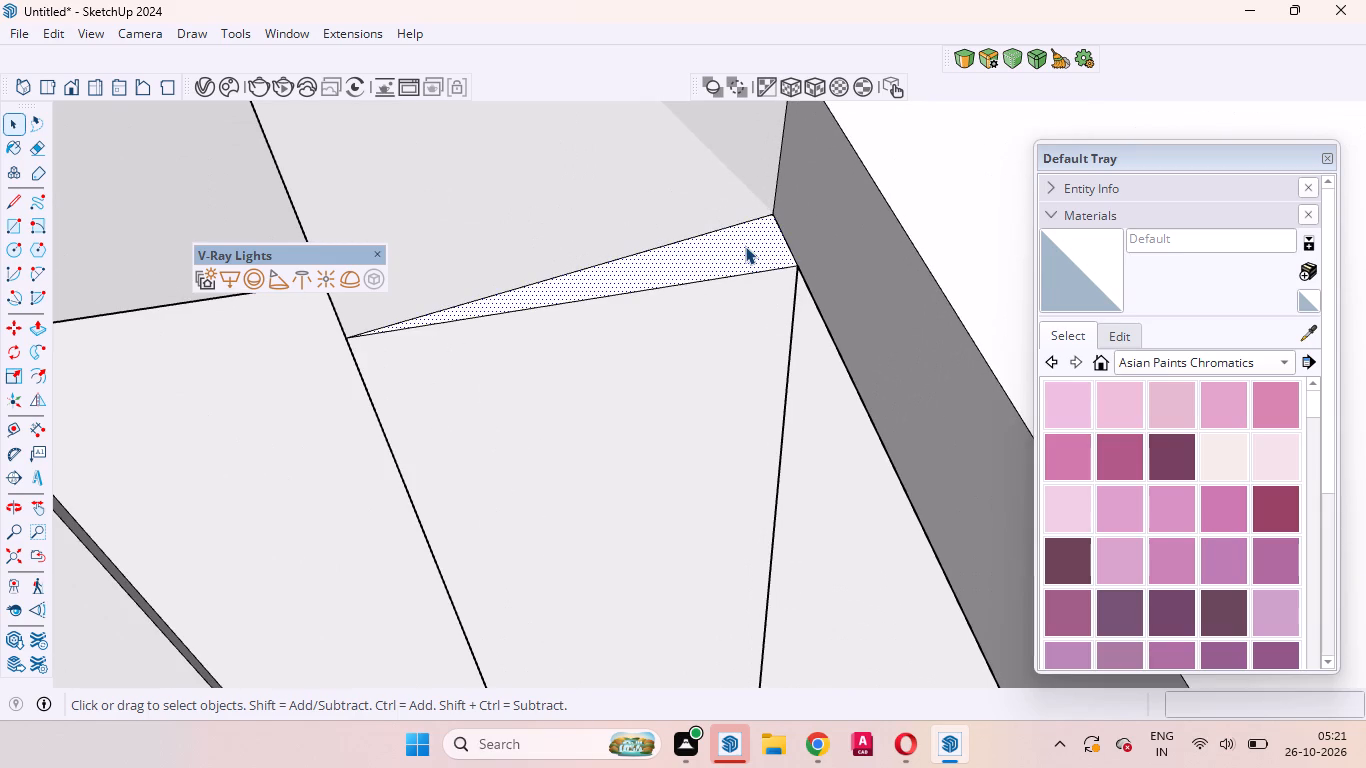
{"action": "key", "text": "p"}
{"action": "left_click", "coordinate": [745, 246]}
{"action": "scroll", "coordinate": [730, 315], "scroll_direction": "down", "scroll_amount": 5}
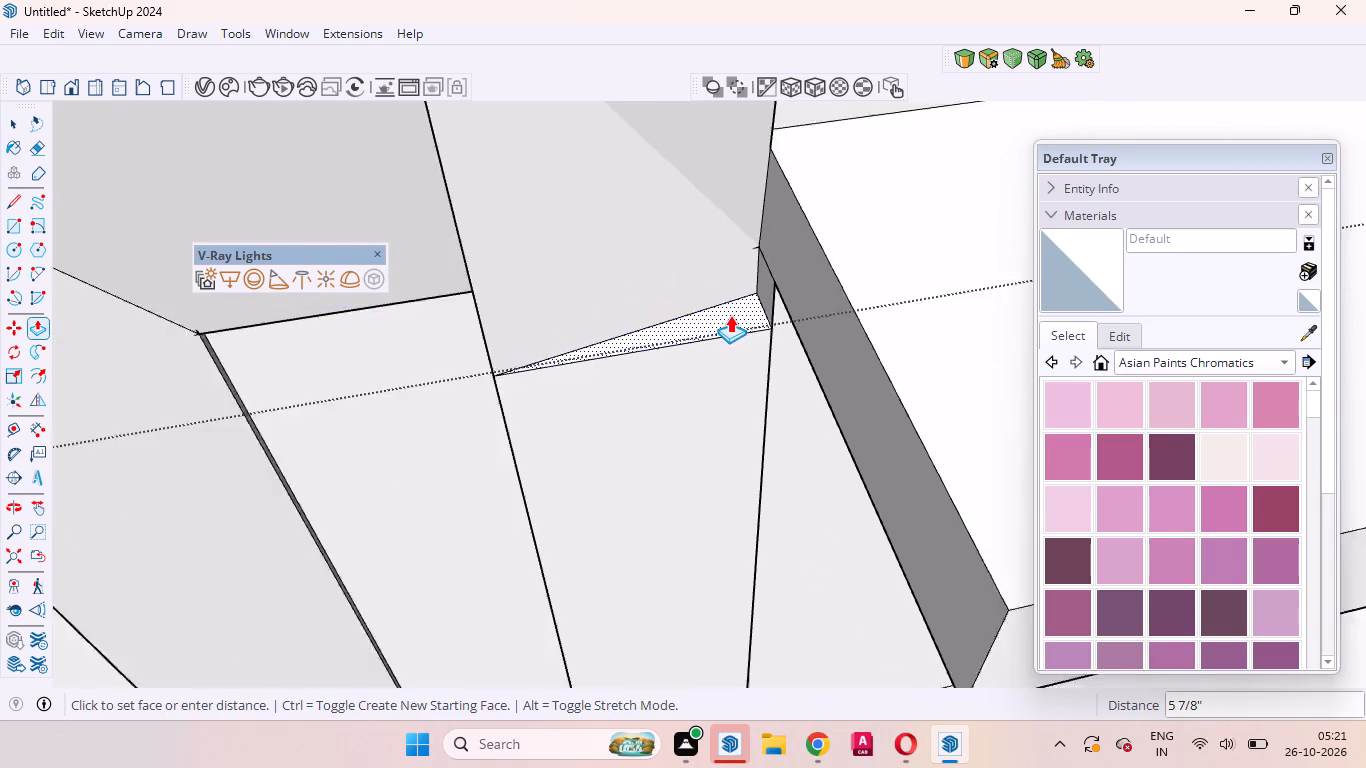
{"action": "scroll", "coordinate": [730, 315], "scroll_direction": "down", "scroll_amount": 4}
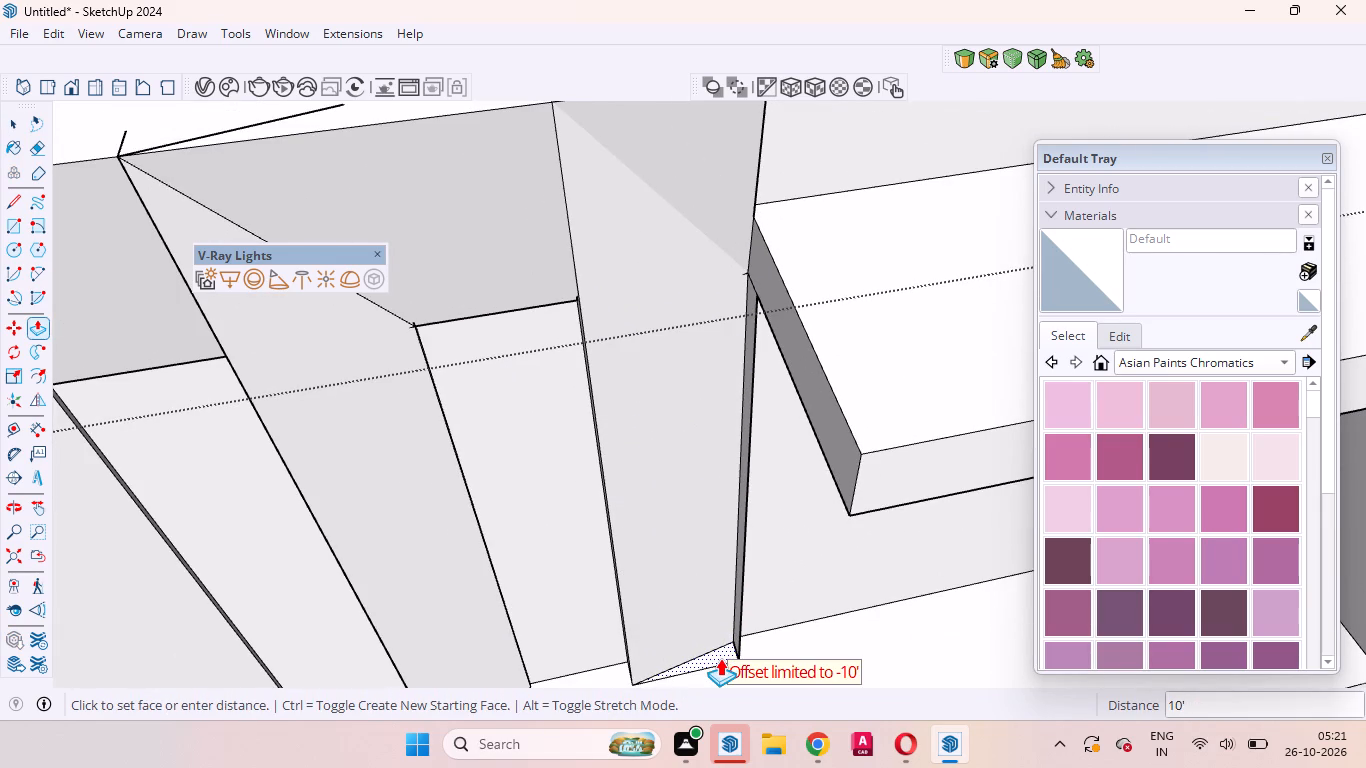
{"action": "left_click", "coordinate": [703, 674]}
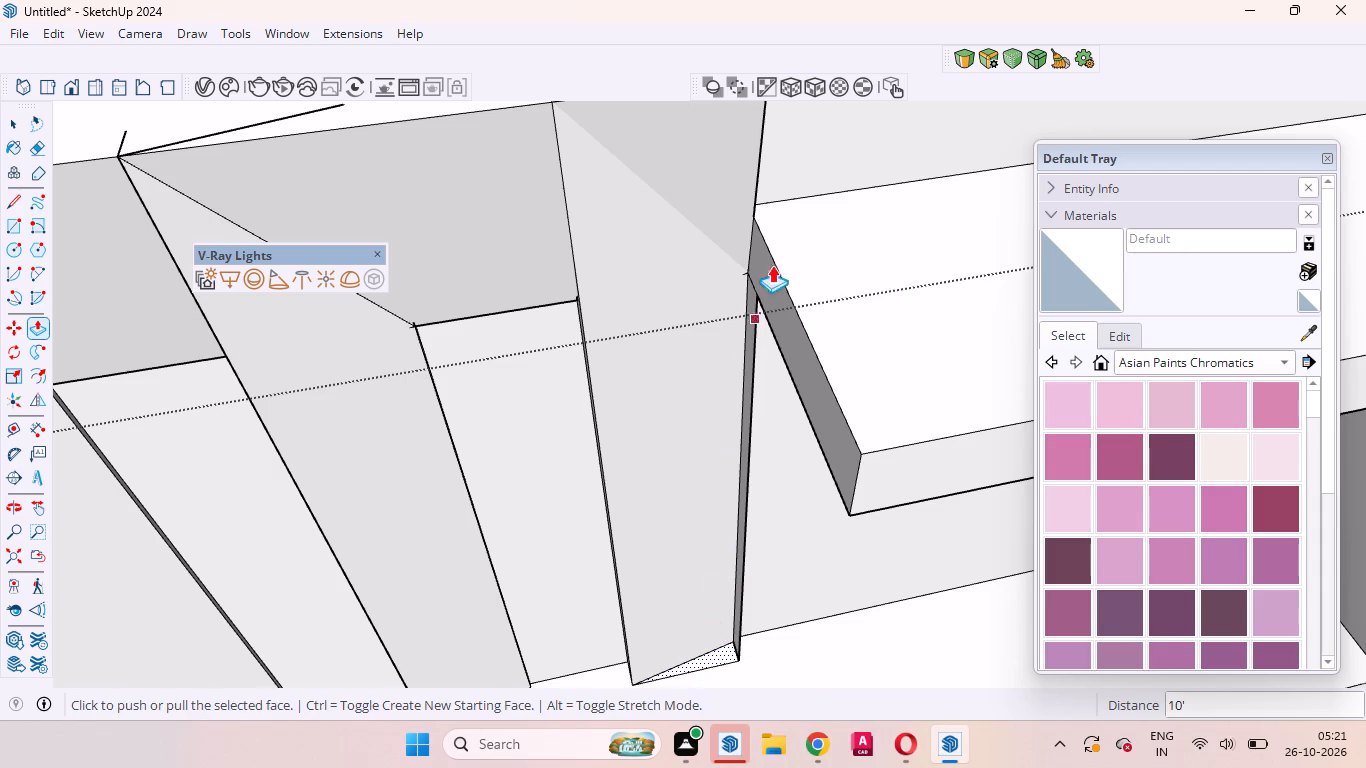
{"action": "key", "text": "space"}
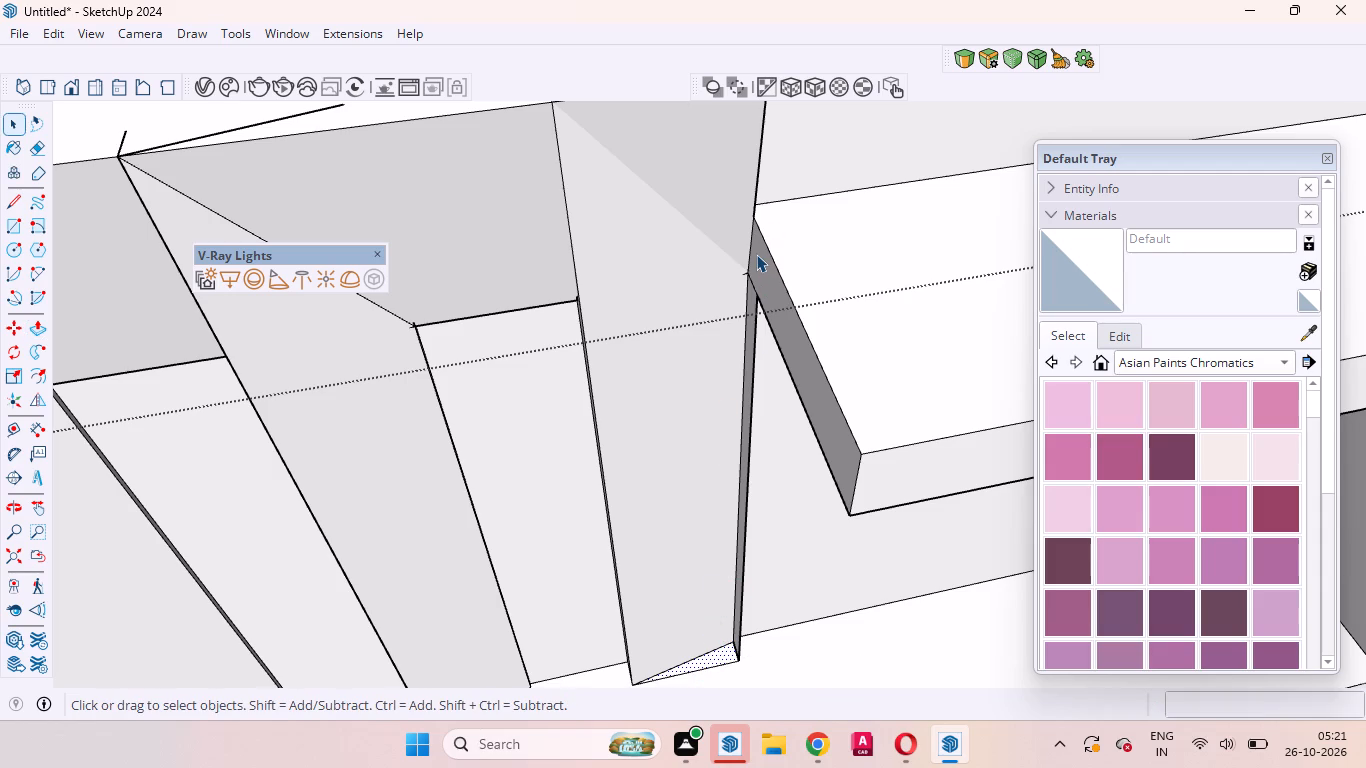
Draw a diagonal line about 3' 9 1/8" from the strip's rear corner beside the frame to its opposite upper corner at the roof edge.
{"action": "key", "text": "l"}
{"action": "left_click", "coordinate": [745, 278]}
{"action": "scroll", "coordinate": [659, 217], "scroll_direction": "down", "scroll_amount": 5}
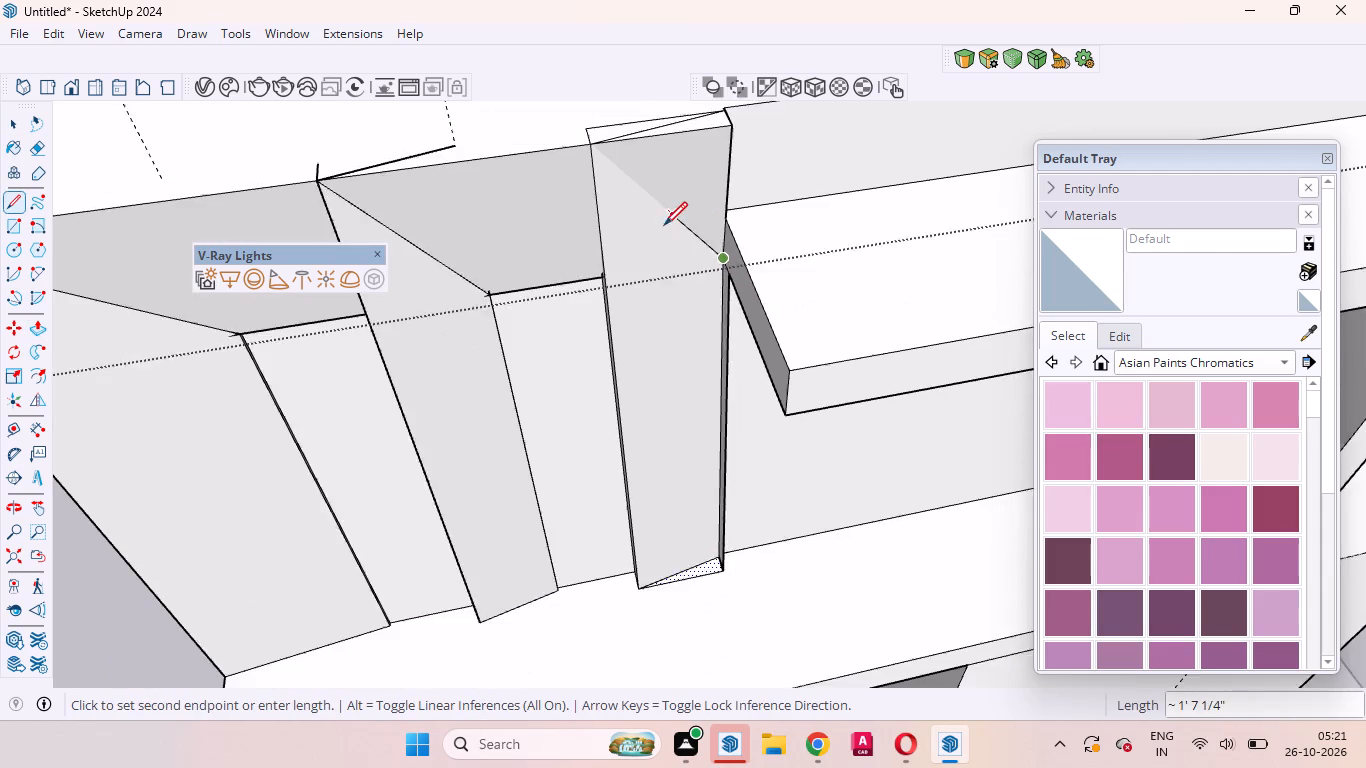
{"action": "left_click", "coordinate": [599, 156]}
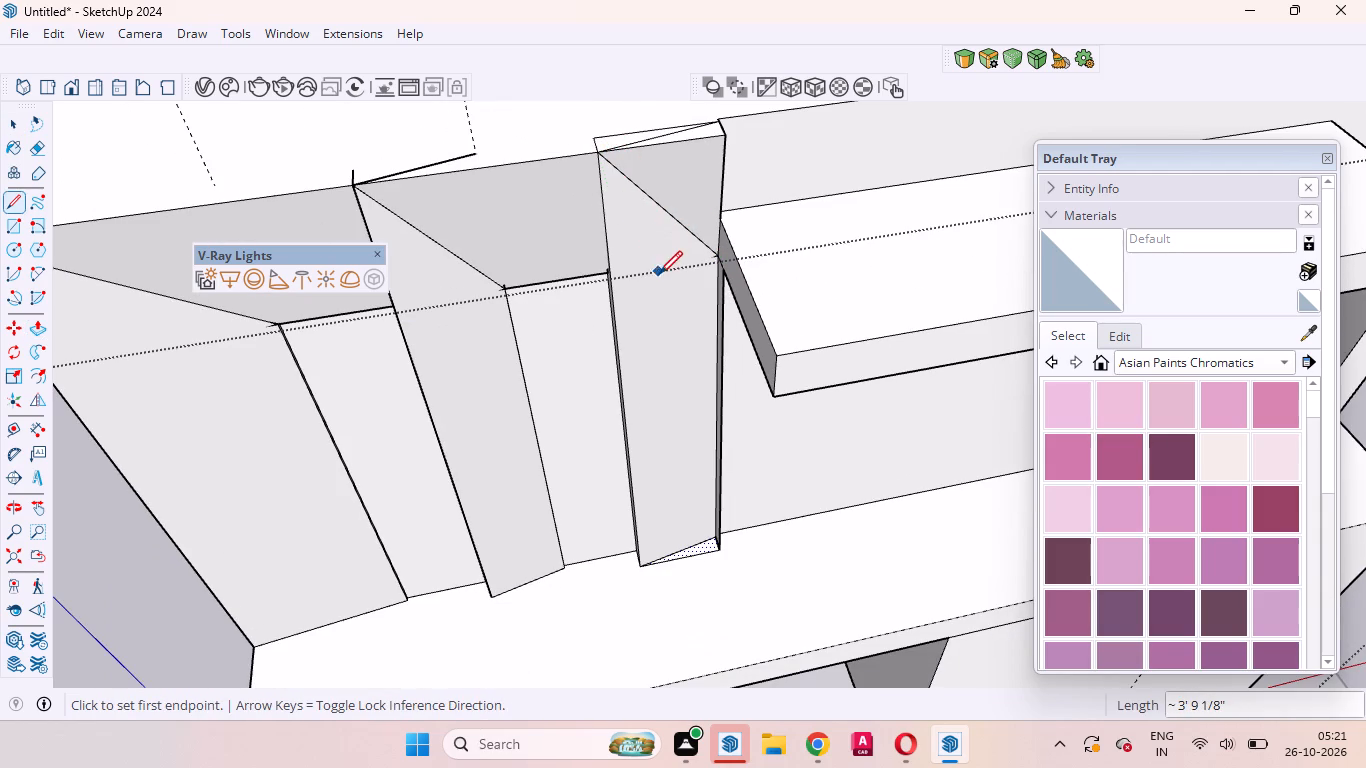
{"action": "key", "text": "space"}
Inspect the three angled panels from the front, from above and around the projecting frame.
{"action": "scroll", "coordinate": [690, 246], "scroll_direction": "down", "scroll_amount": 5}
{"action": "middle_click_drag", "start_coordinate": [666, 354], "coordinate": [585, 173]}
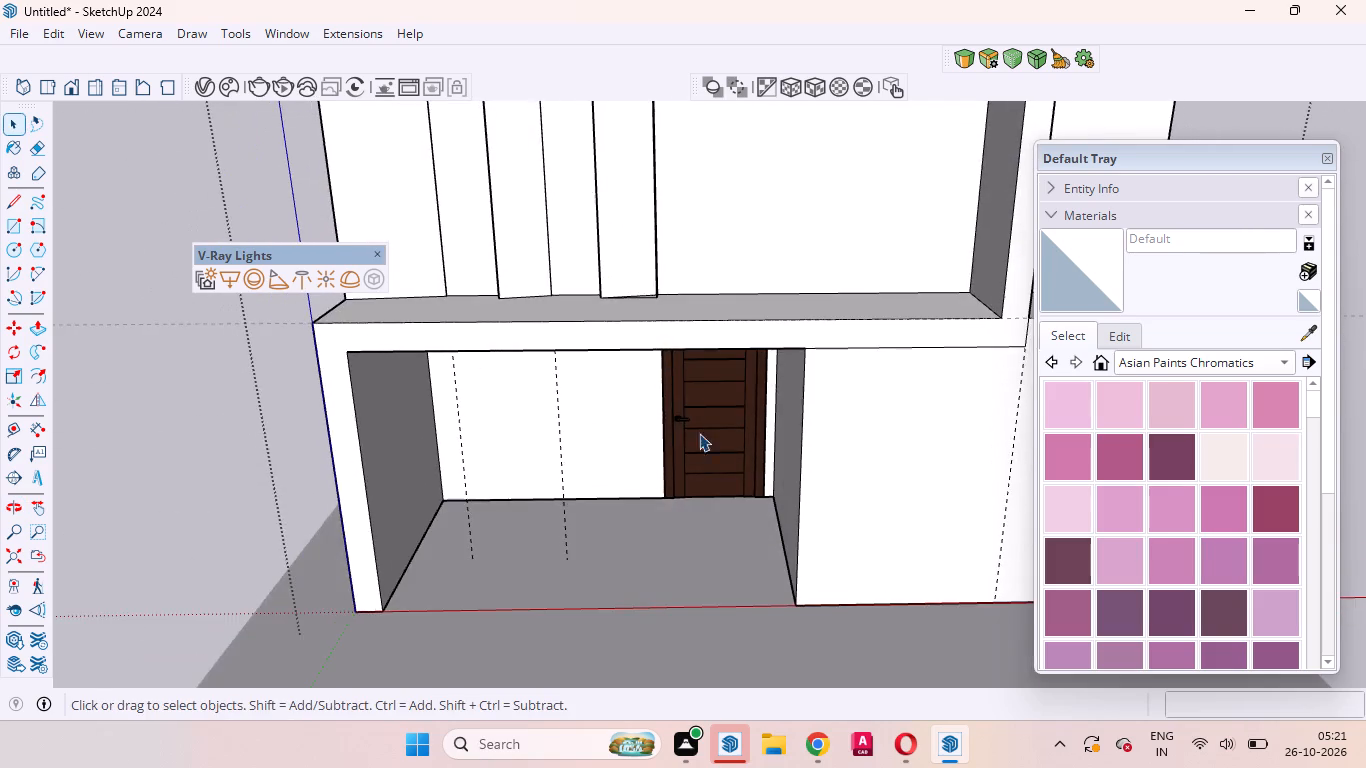
{"action": "scroll", "coordinate": [739, 475], "scroll_direction": "down", "scroll_amount": 8}
{"action": "scroll", "coordinate": [697, 298], "scroll_direction": "up", "scroll_amount": 12}
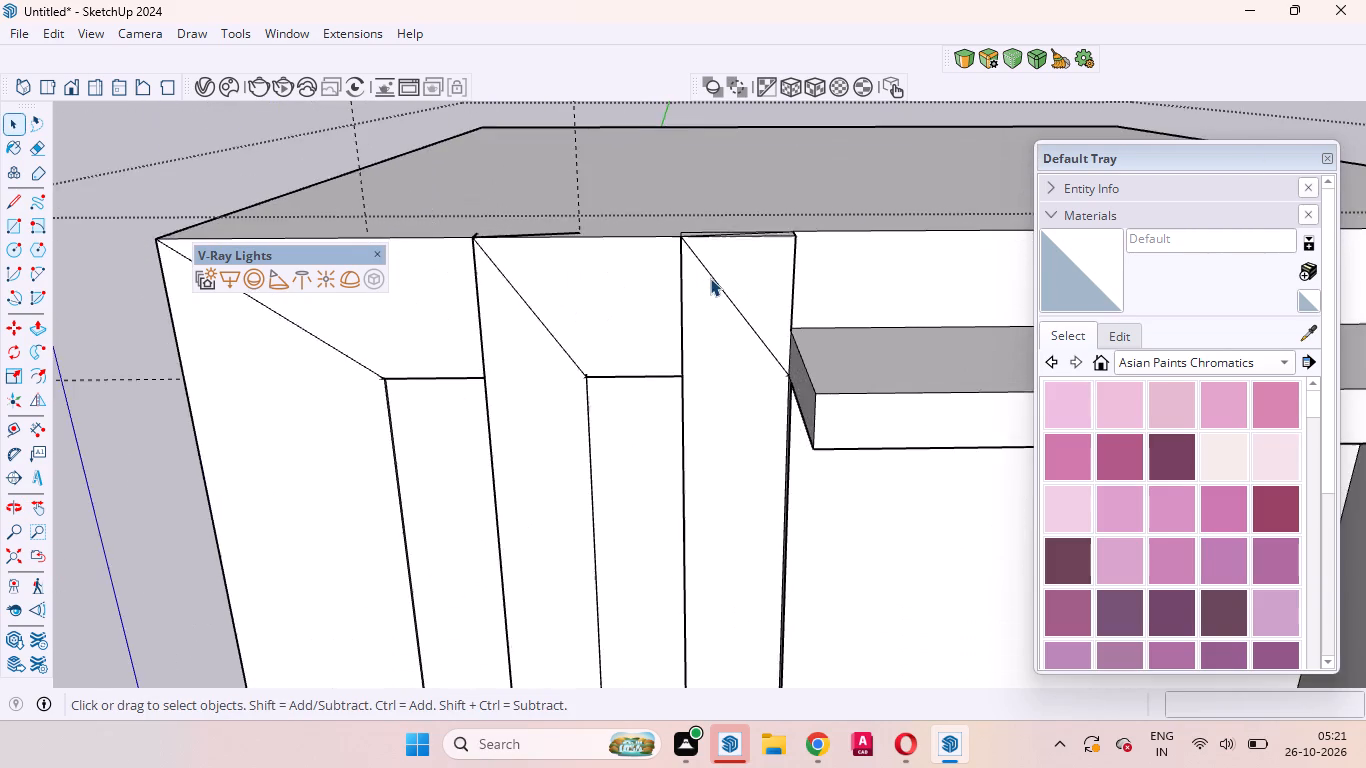
{"action": "scroll", "coordinate": [710, 278], "scroll_direction": "up", "scroll_amount": 6}
{"action": "middle_click_drag", "start_coordinate": [747, 269], "coordinate": [343, 390]}
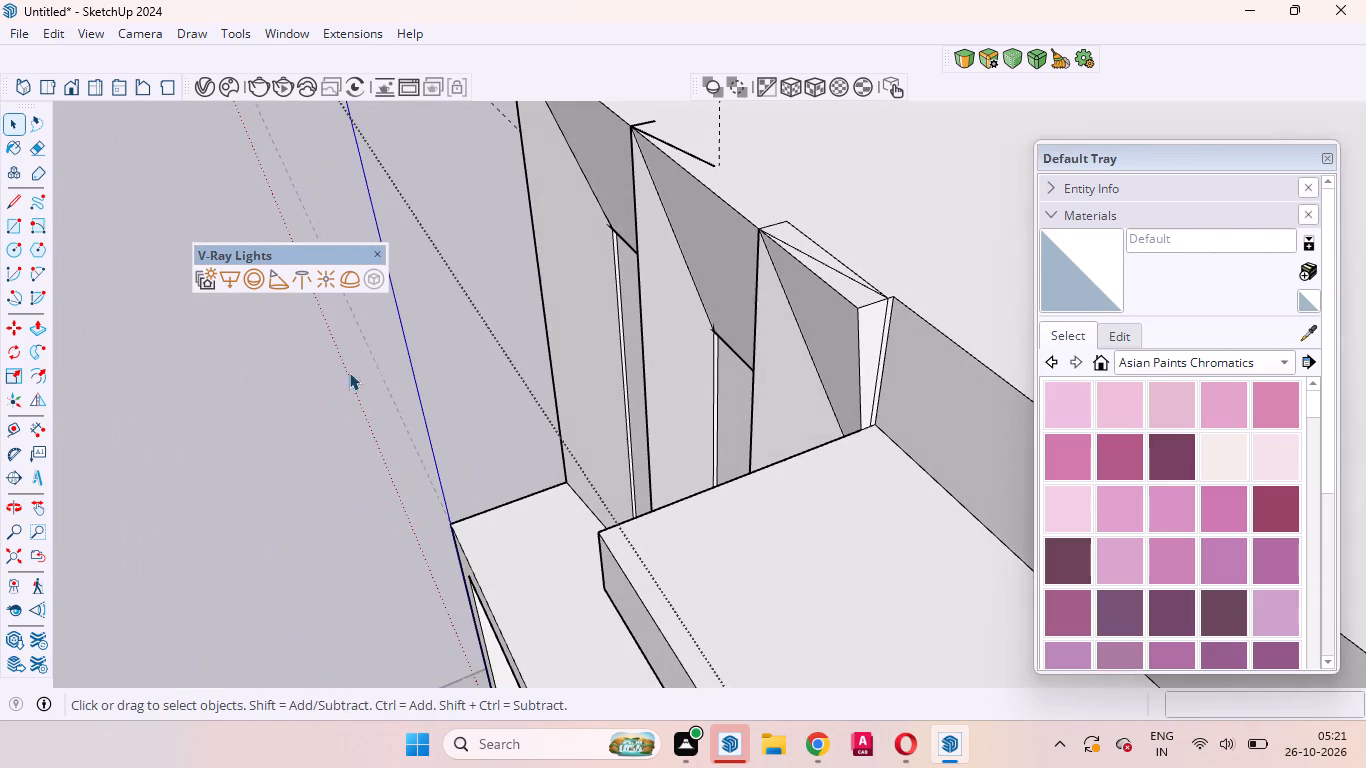
{"action": "scroll", "coordinate": [780, 338], "scroll_direction": "up", "scroll_amount": 4}
{"action": "middle_click_drag", "start_coordinate": [879, 342], "coordinate": [809, 338]}
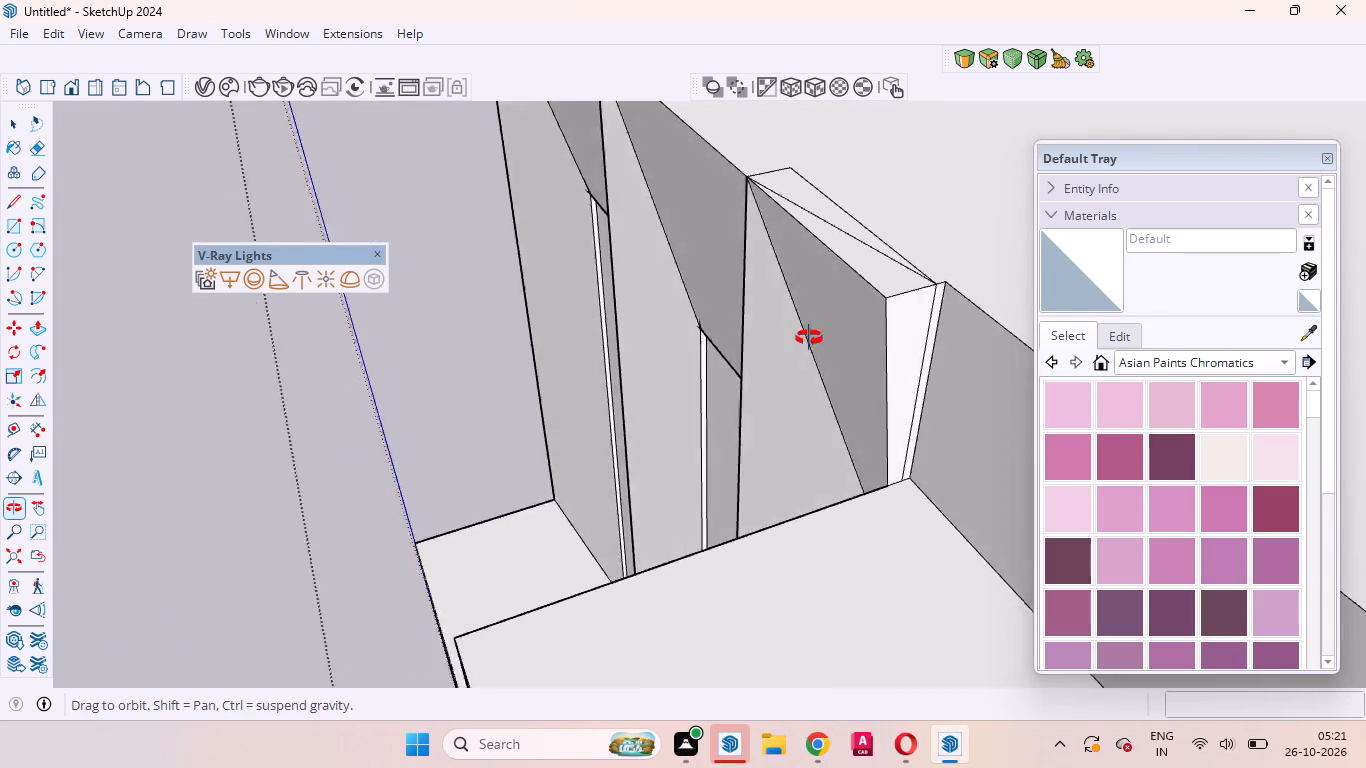
{"action": "middle_click_drag", "start_coordinate": [809, 338], "coordinate": [998, 233]}
{"action": "scroll", "coordinate": [962, 231], "scroll_direction": "down", "scroll_amount": 5}
{"action": "scroll", "coordinate": [937, 389], "scroll_direction": "up", "scroll_amount": 4}
{"action": "middle_click_drag", "start_coordinate": [944, 367], "coordinate": [995, 137]}
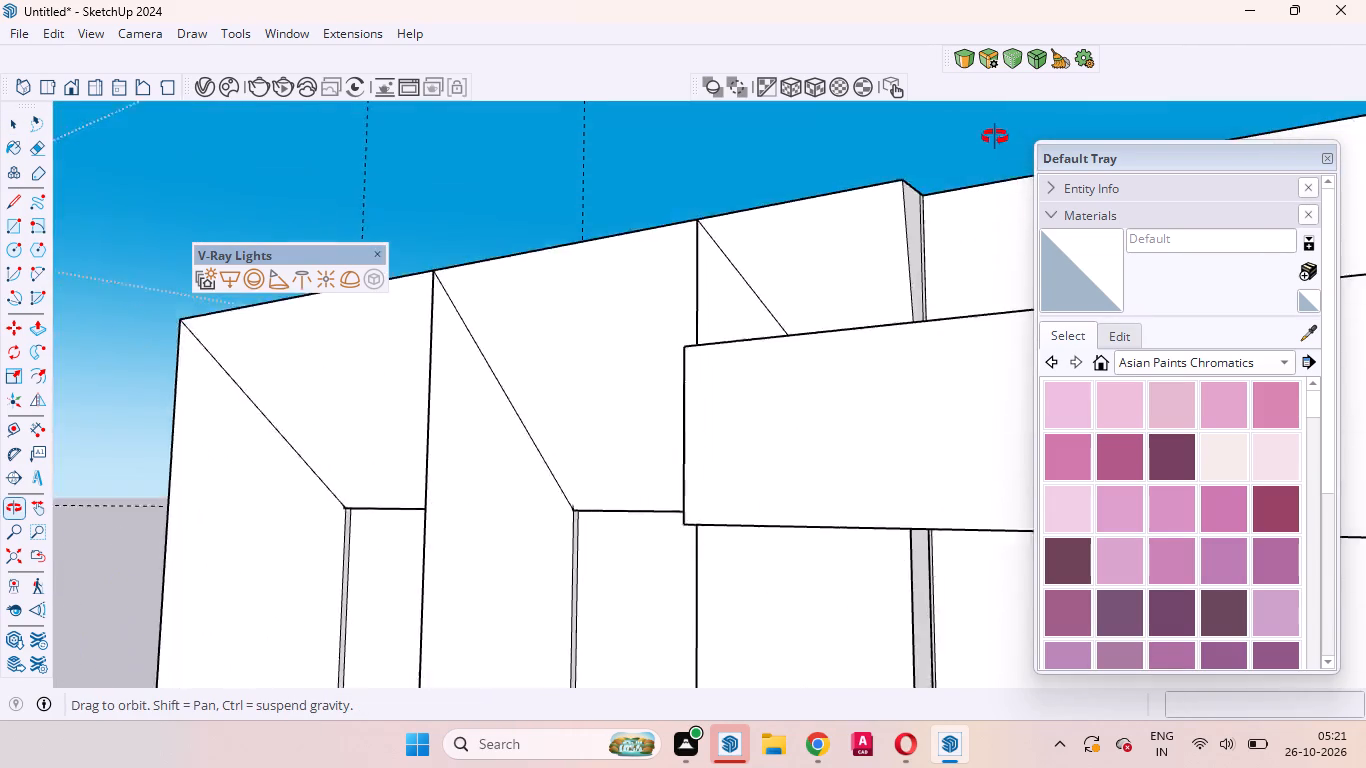
{"action": "middle_click_drag", "start_coordinate": [995, 137], "coordinate": [992, 124]}
{"action": "scroll", "coordinate": [992, 124], "scroll_direction": "up", "scroll_amount": 1}
{"action": "scroll", "coordinate": [858, 217], "scroll_direction": "down", "scroll_amount": 15}
{"action": "scroll", "coordinate": [888, 444], "scroll_direction": "up", "scroll_amount": 6}
Delete the vertical edge rising from the outer corner of the third angled panel's leftover triangle on the ledge.
{"action": "middle_click_drag", "start_coordinate": [865, 481], "coordinate": [872, 489]}
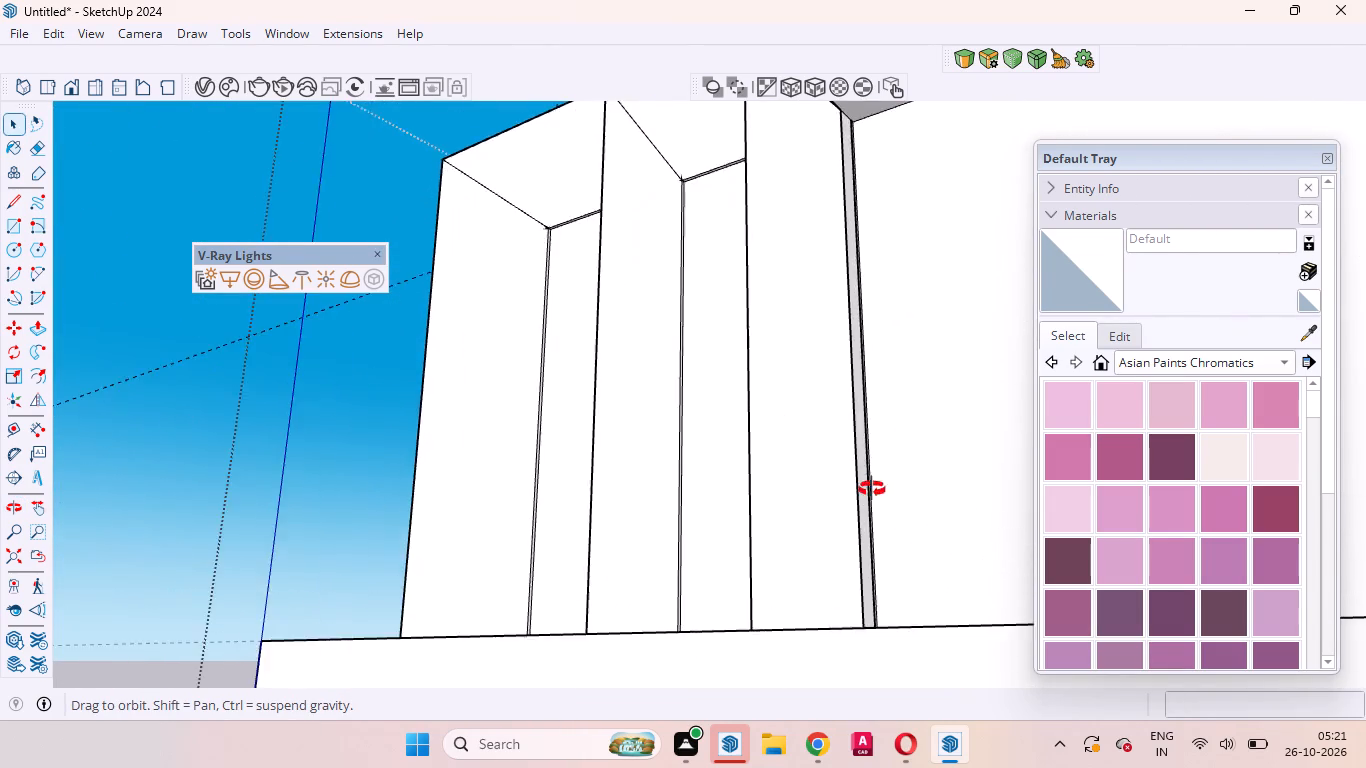
{"action": "middle_click_drag", "start_coordinate": [872, 489], "coordinate": [716, 575]}
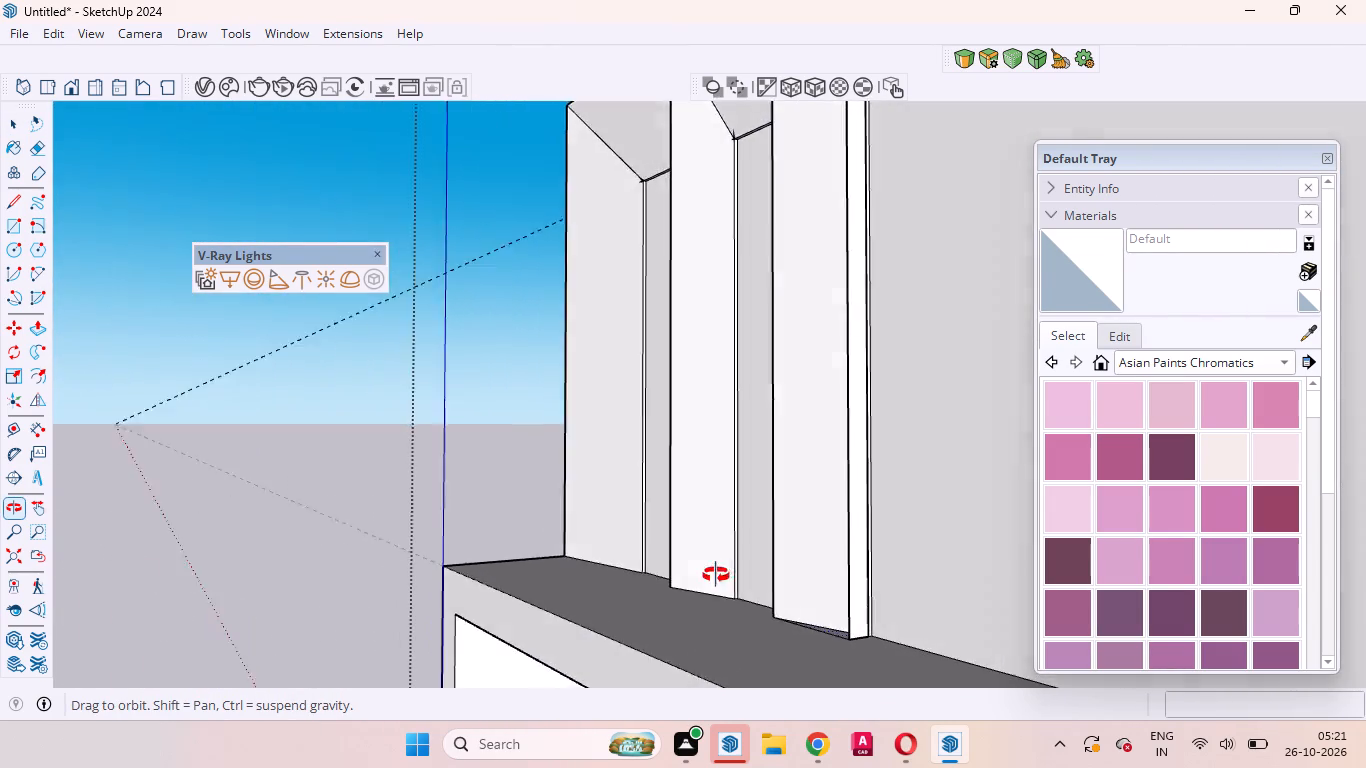
{"action": "middle_click_drag", "start_coordinate": [716, 575], "coordinate": [1034, 637]}
{"action": "scroll", "coordinate": [958, 578], "scroll_direction": "up", "scroll_amount": 4}
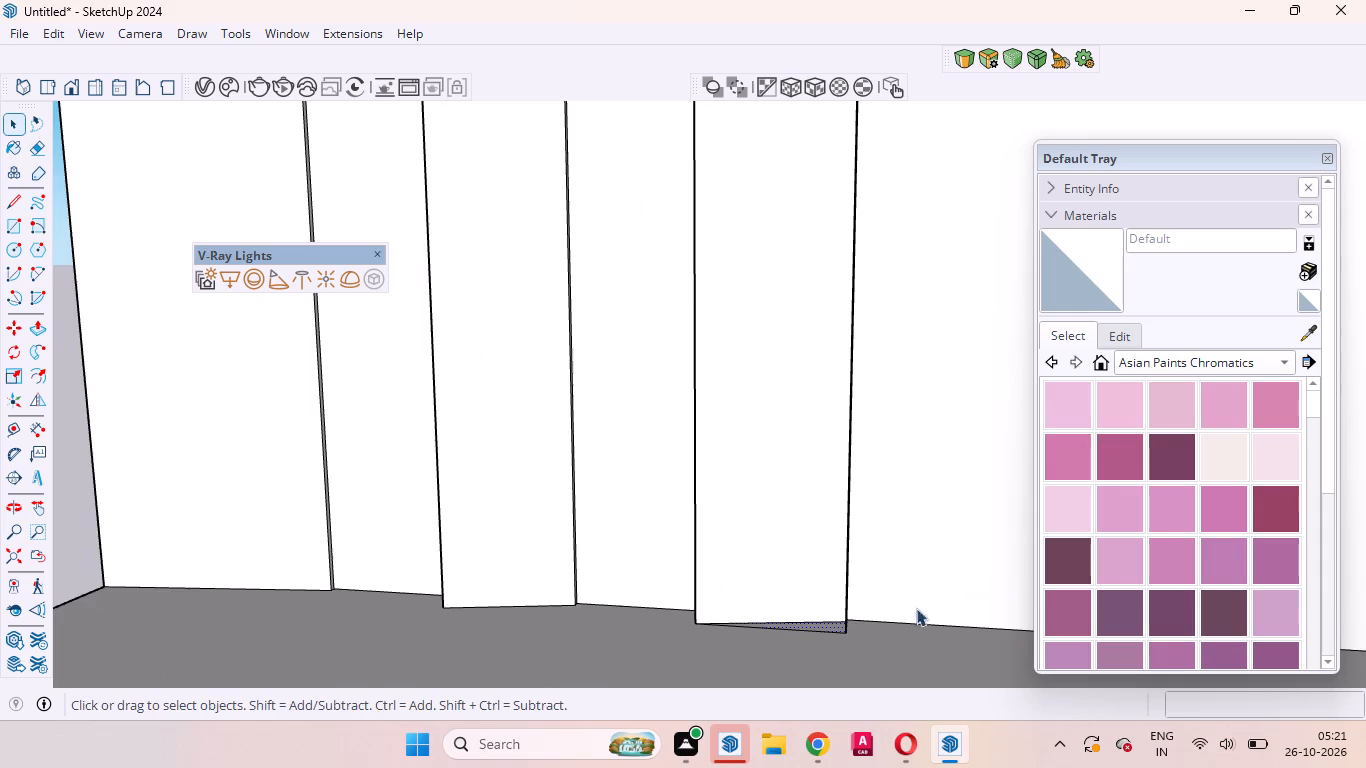
{"action": "scroll", "coordinate": [916, 608], "scroll_direction": "up", "scroll_amount": 4}
{"action": "middle_click_drag", "start_coordinate": [840, 609], "coordinate": [1056, 648]}
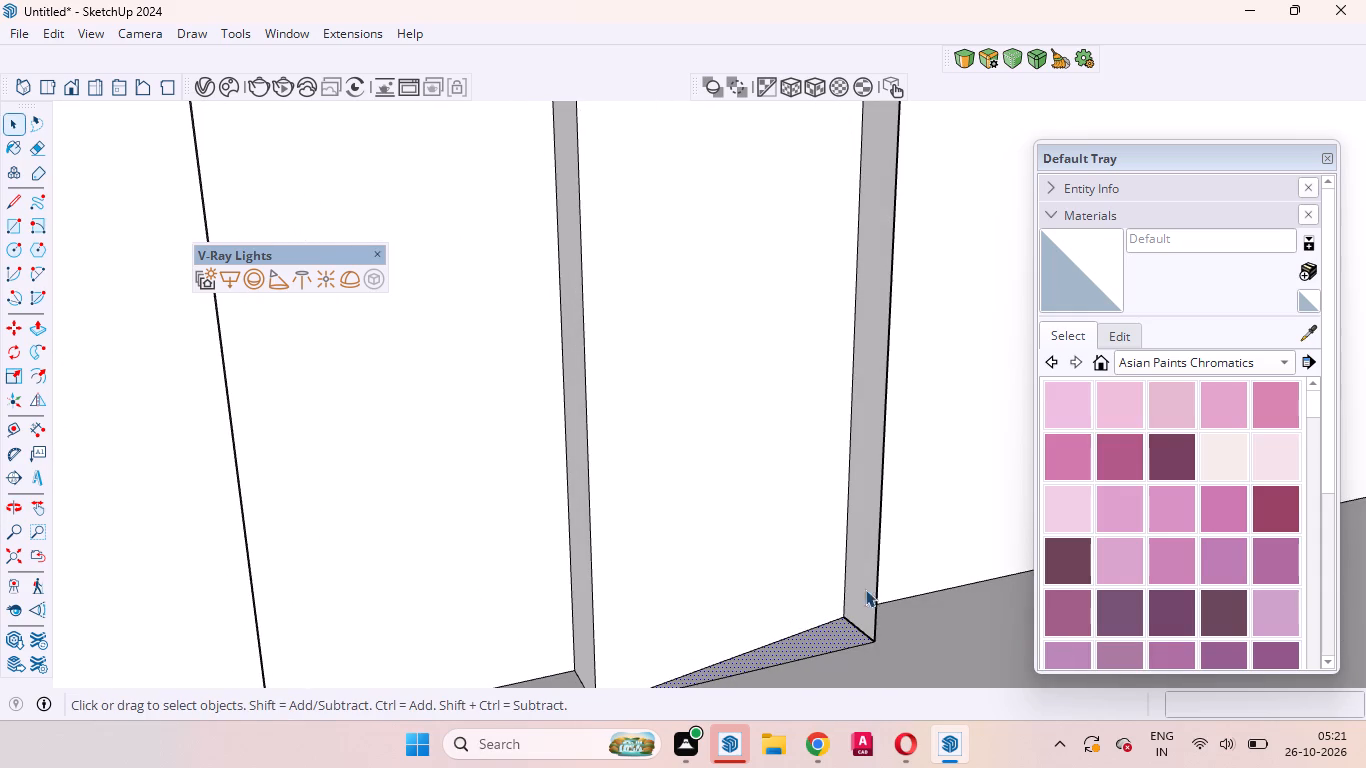
{"action": "left_click", "coordinate": [878, 573]}
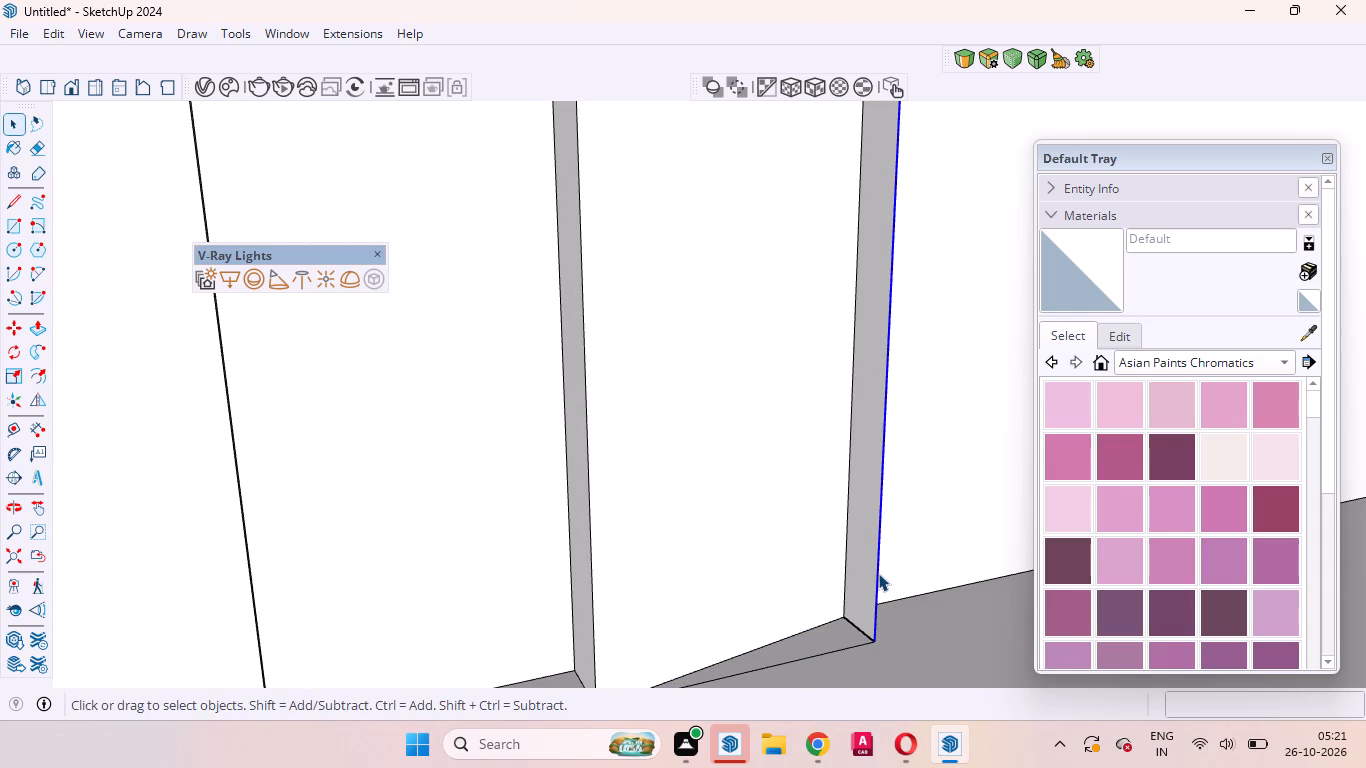
{"action": "key", "text": "Delete"}
Erase the leftover vertical front edge of the third angled panel's side face, removing that narrow face.
{"action": "middle_click_drag", "start_coordinate": [880, 567], "coordinate": [542, 544]}
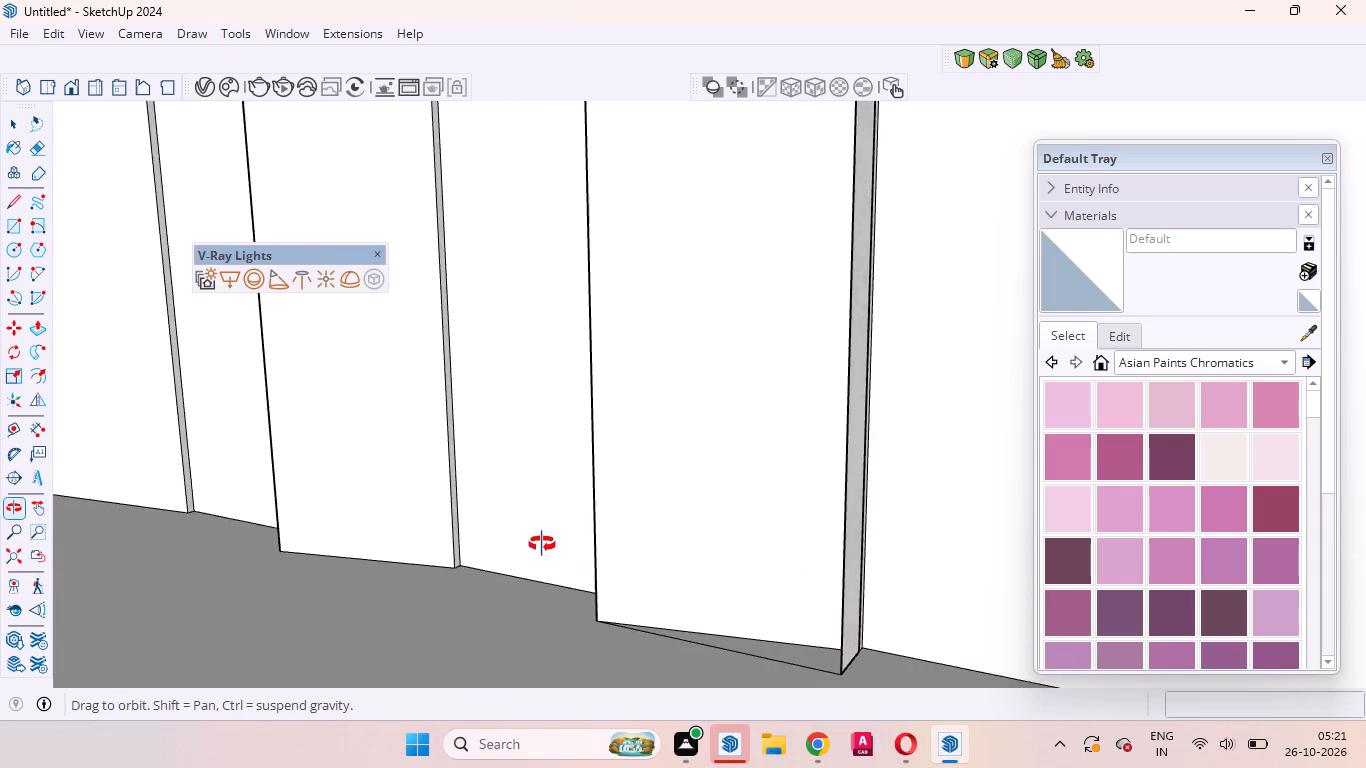
{"action": "middle_click_drag", "start_coordinate": [542, 544], "coordinate": [358, 513]}
{"action": "scroll", "coordinate": [586, 489], "scroll_direction": "down", "scroll_amount": 5}
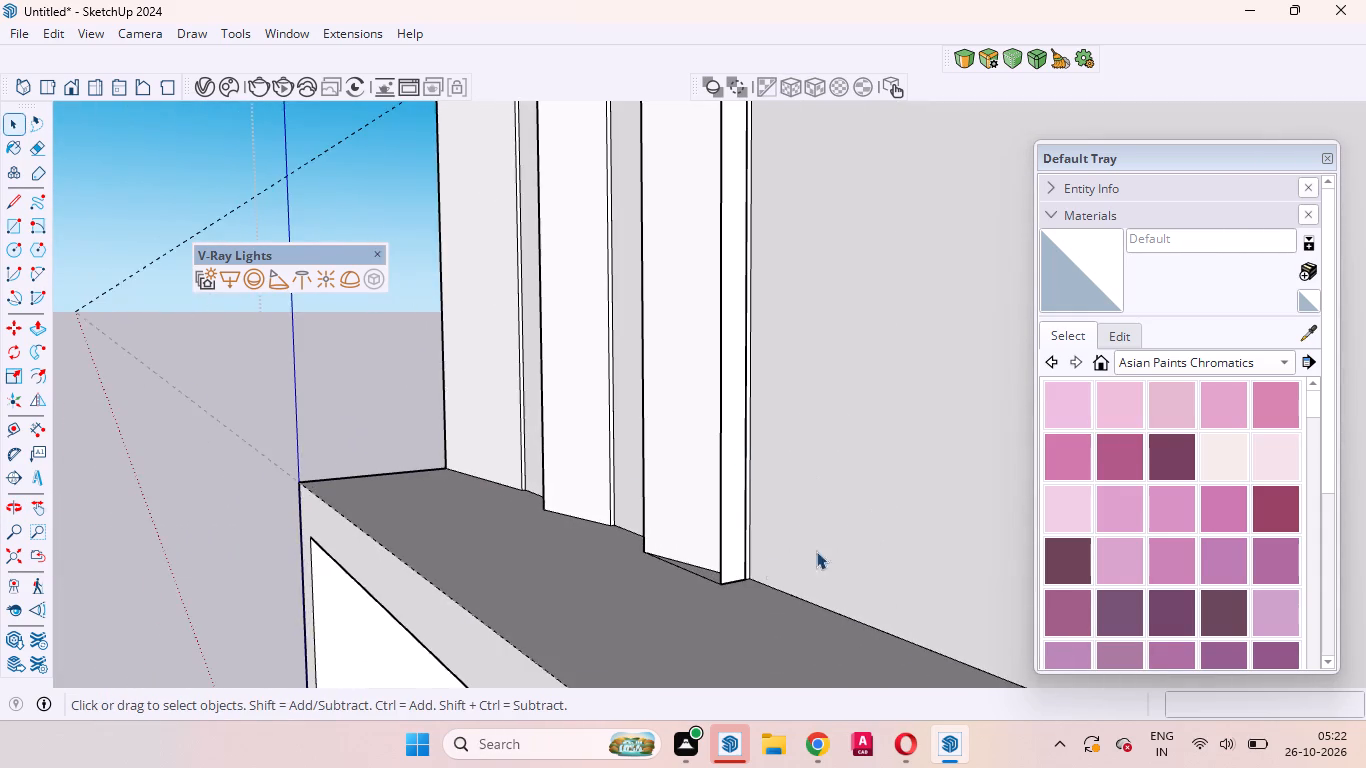
{"action": "scroll", "coordinate": [714, 562], "scroll_direction": "up", "scroll_amount": 8}
{"action": "middle_click_drag", "start_coordinate": [703, 562], "coordinate": [1080, 528]}
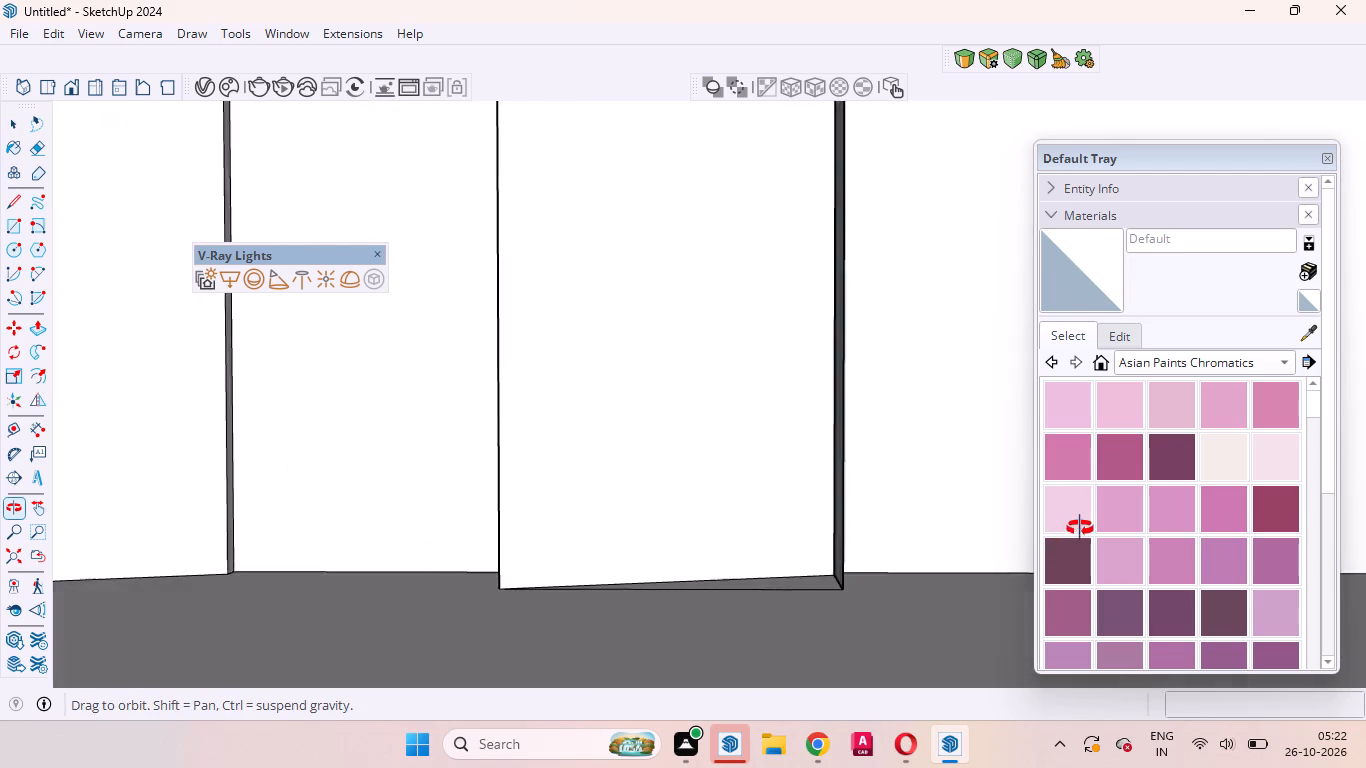
{"action": "middle_click_drag", "start_coordinate": [1080, 528], "coordinate": [679, 530]}
{"action": "scroll", "coordinate": [705, 532], "scroll_direction": "up", "scroll_amount": 1}
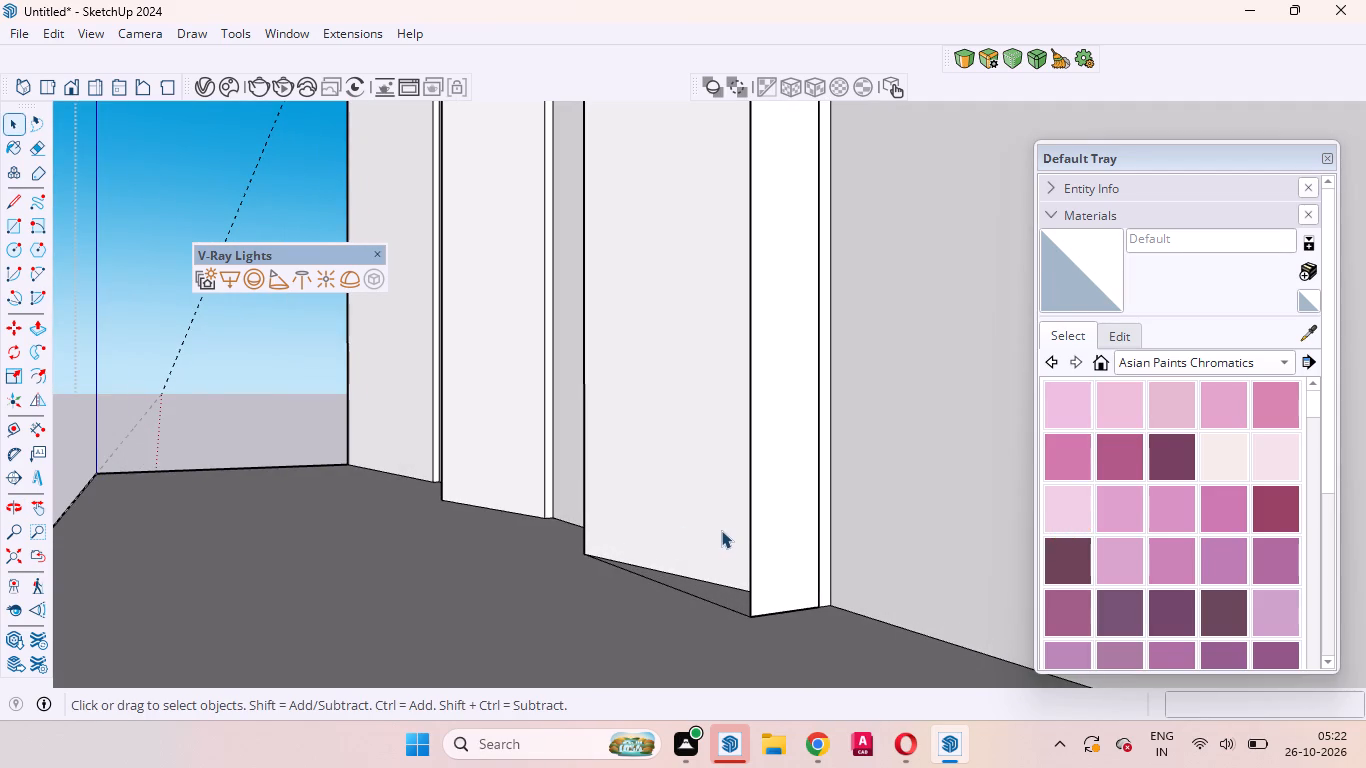
{"action": "left_click", "coordinate": [35, 159]}
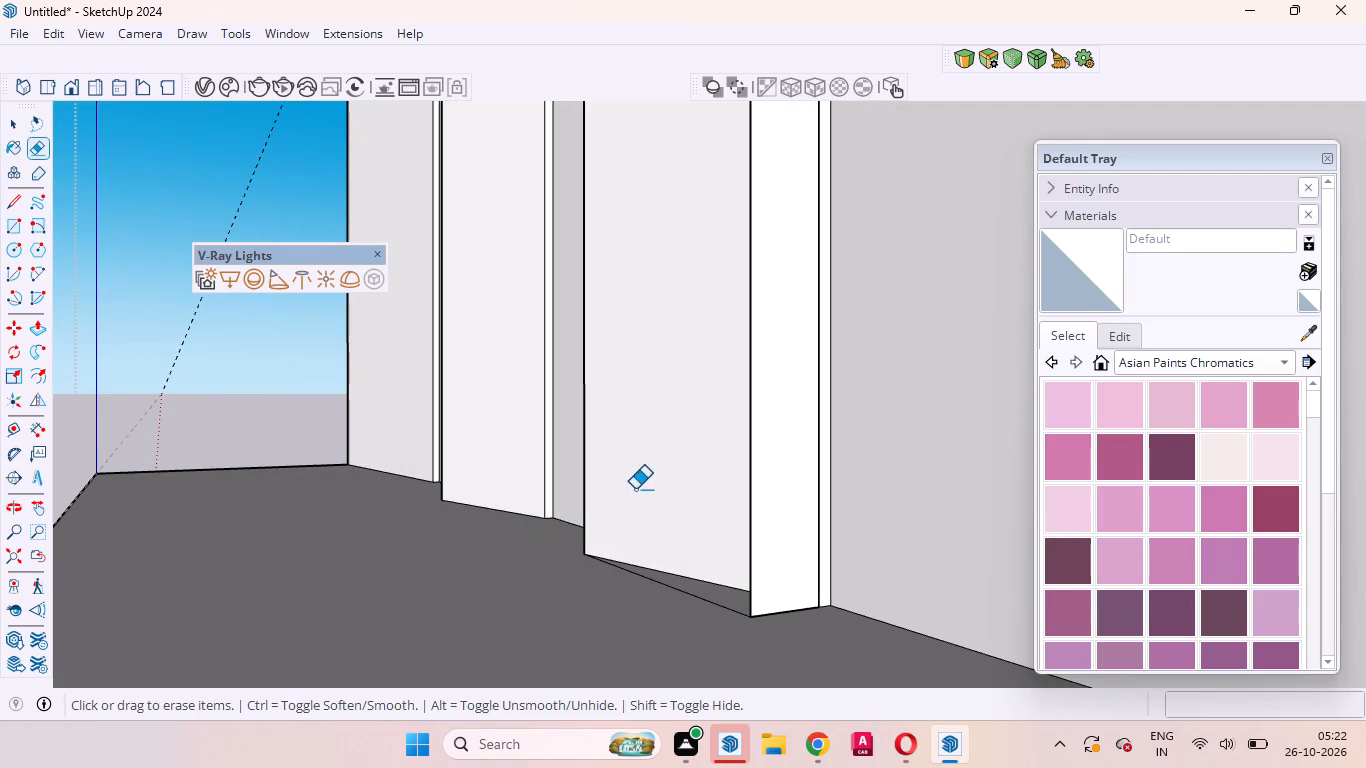
{"action": "left_click", "coordinate": [746, 391]}
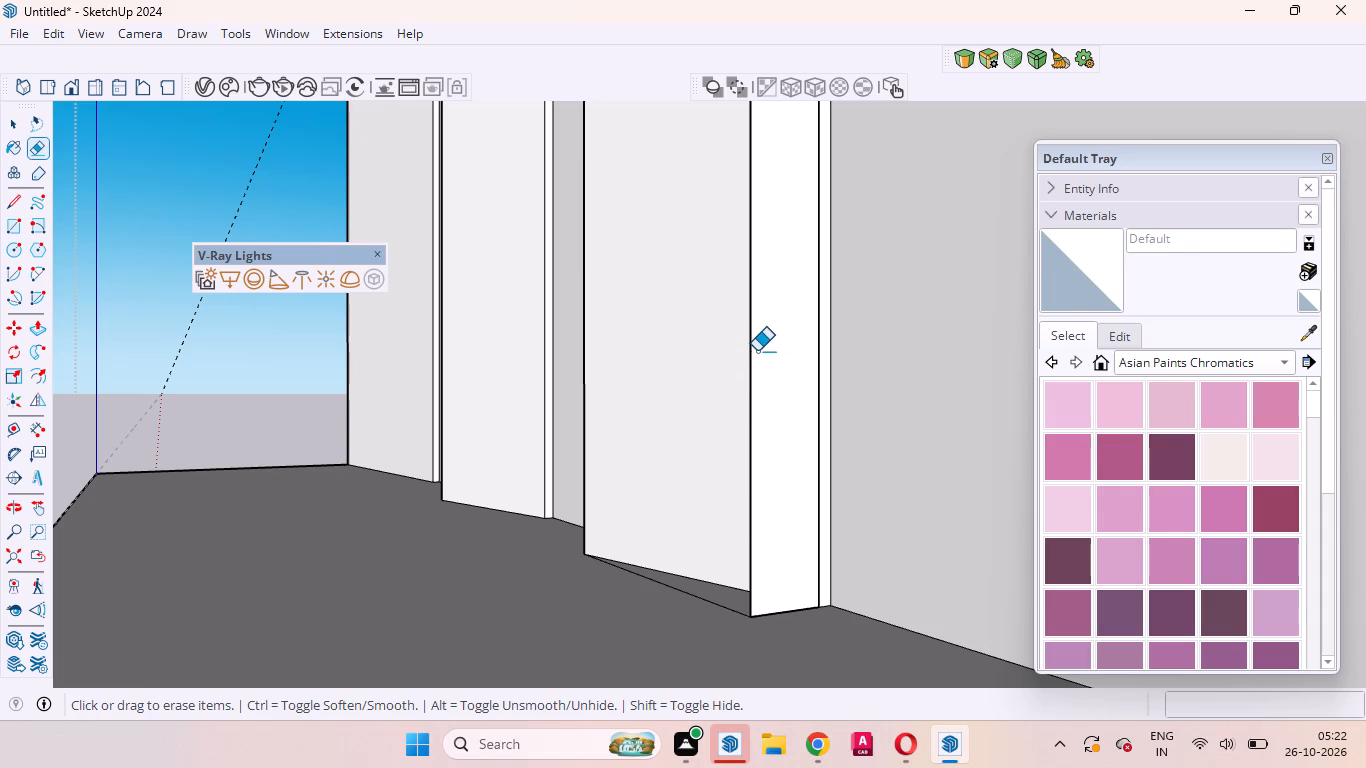
{"action": "left_click", "coordinate": [752, 351]}
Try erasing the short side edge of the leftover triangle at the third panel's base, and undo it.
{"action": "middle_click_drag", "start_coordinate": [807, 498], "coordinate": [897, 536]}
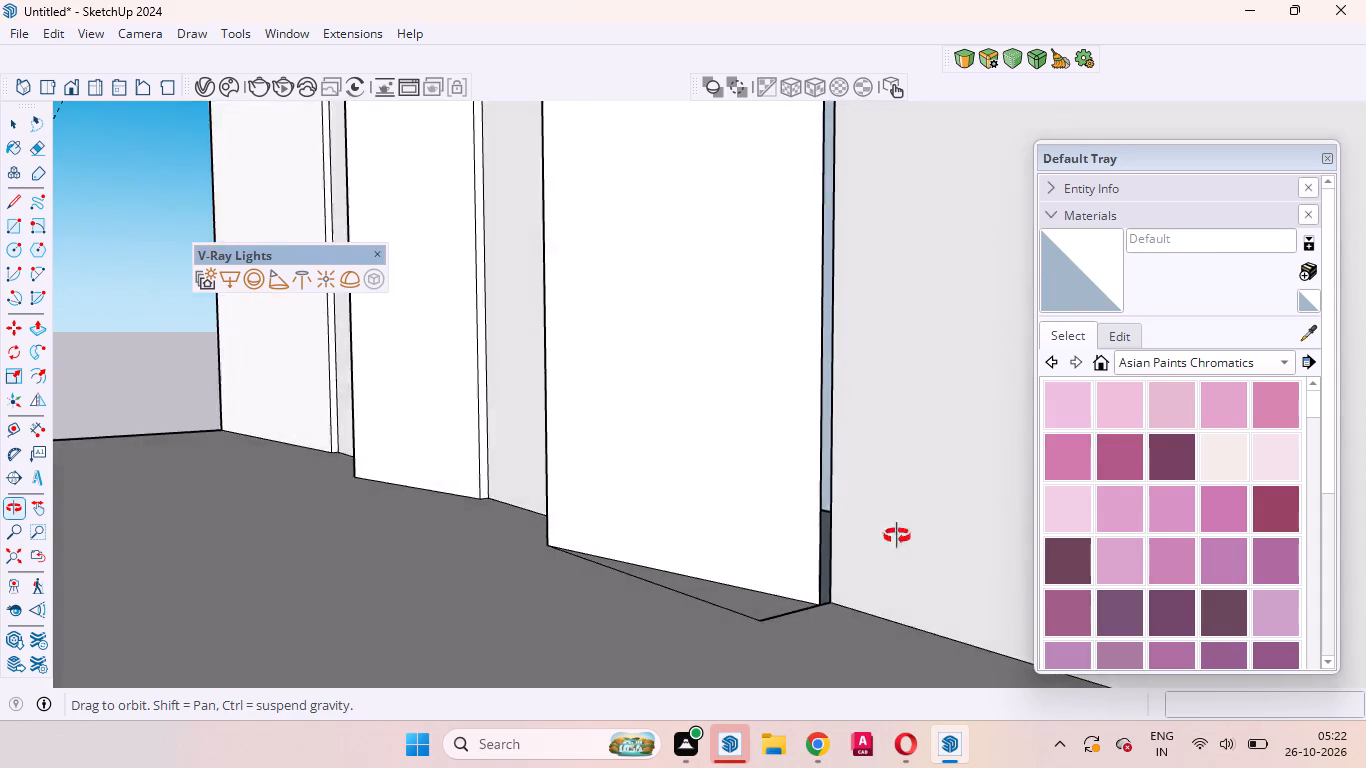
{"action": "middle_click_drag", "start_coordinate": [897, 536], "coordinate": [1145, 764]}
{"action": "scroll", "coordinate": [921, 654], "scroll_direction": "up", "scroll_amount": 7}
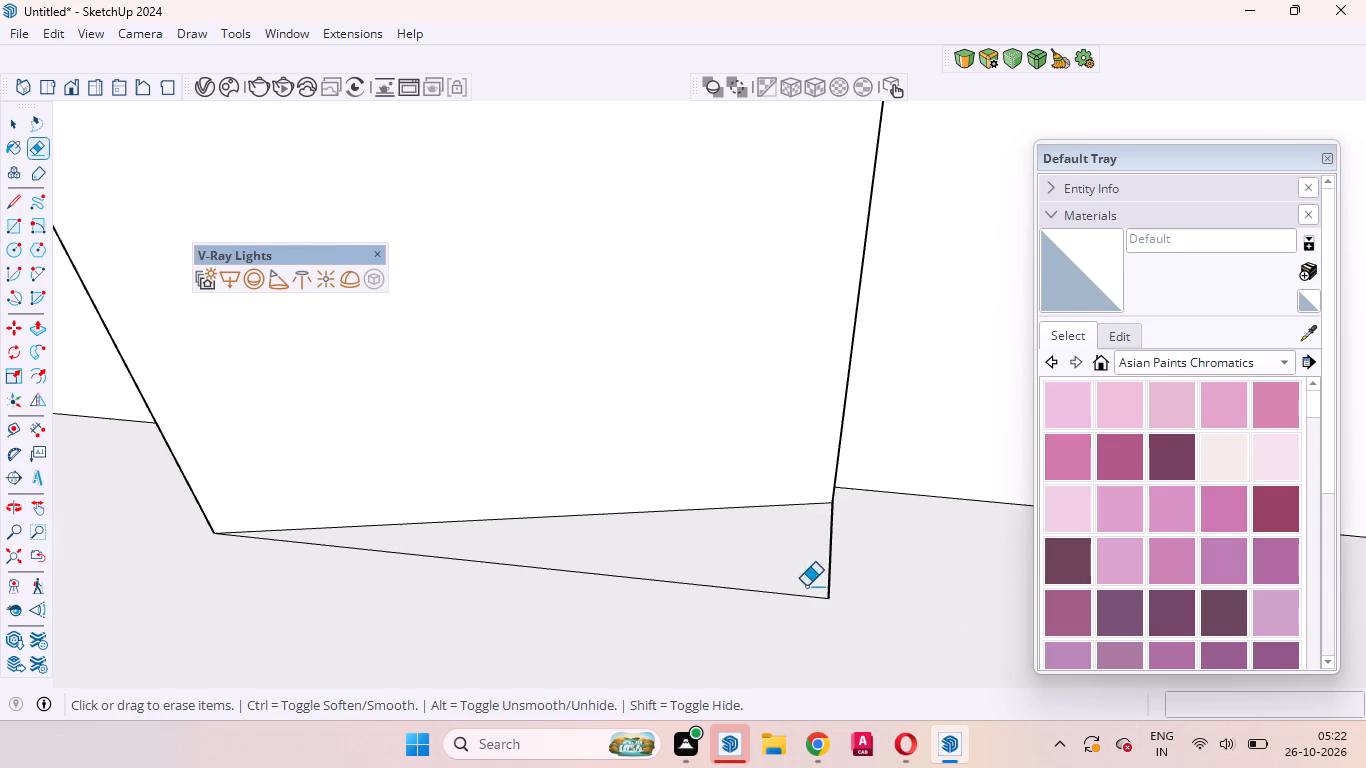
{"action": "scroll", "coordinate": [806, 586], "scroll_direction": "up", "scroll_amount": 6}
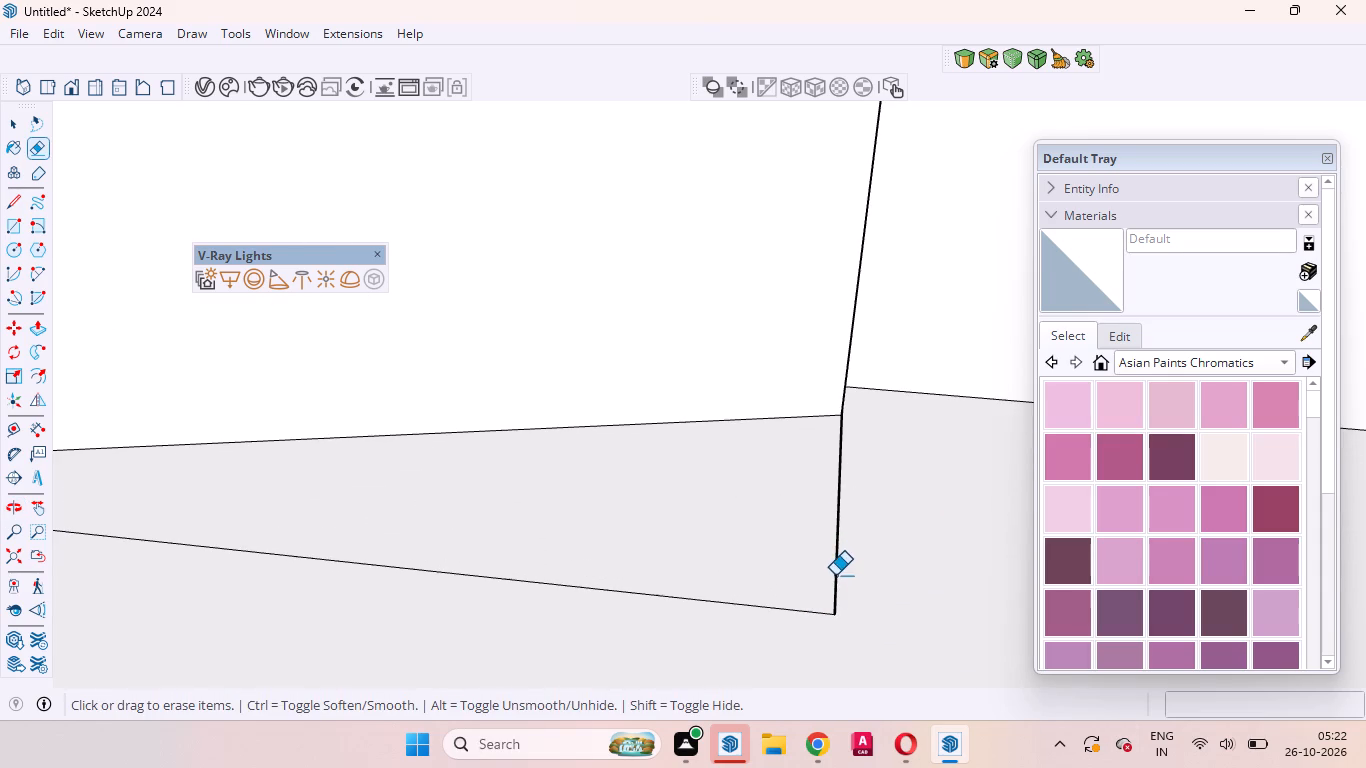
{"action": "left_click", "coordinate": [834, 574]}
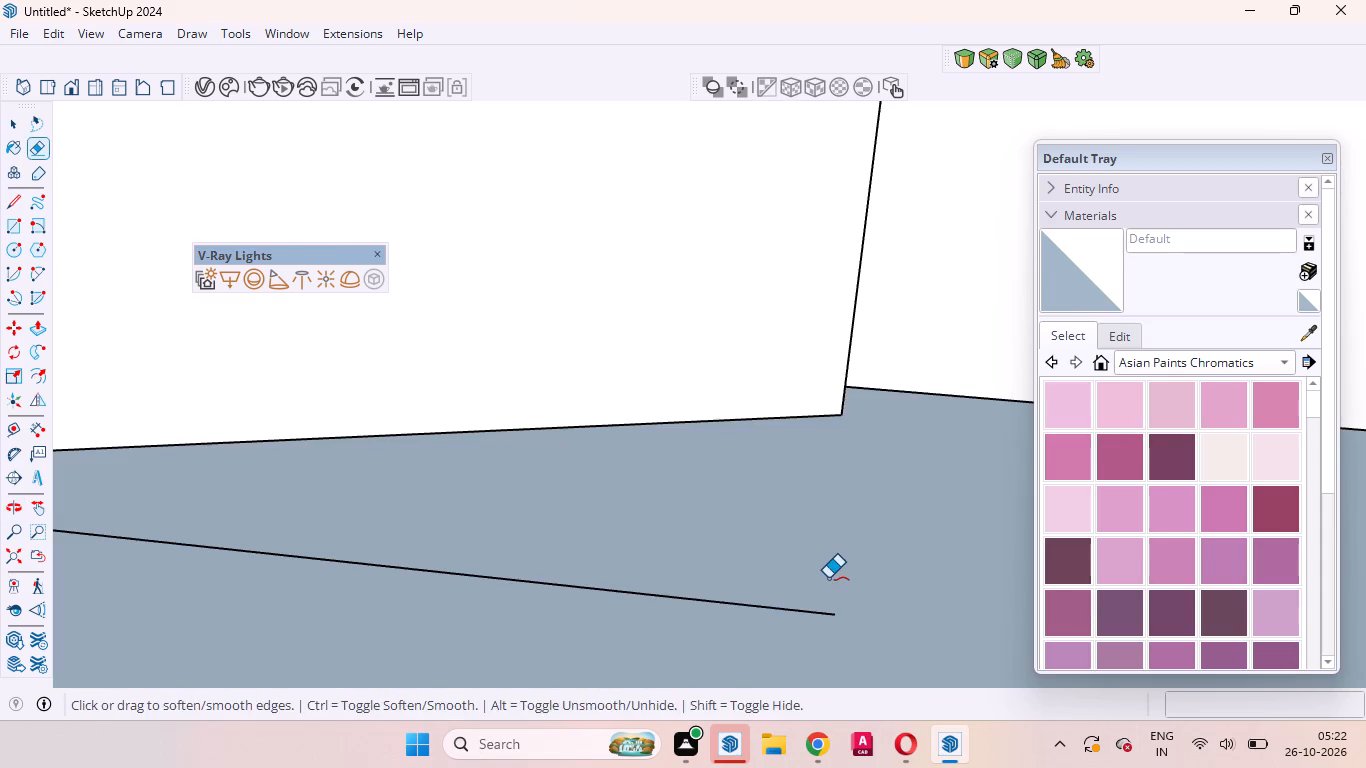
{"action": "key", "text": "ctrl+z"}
Inspect the third angled panel's top, base and open side from above, the front and beneath the projecting frame.
{"action": "scroll", "coordinate": [828, 578], "scroll_direction": "down", "scroll_amount": 20}
{"action": "scroll", "coordinate": [828, 578], "scroll_direction": "down", "scroll_amount": 5}
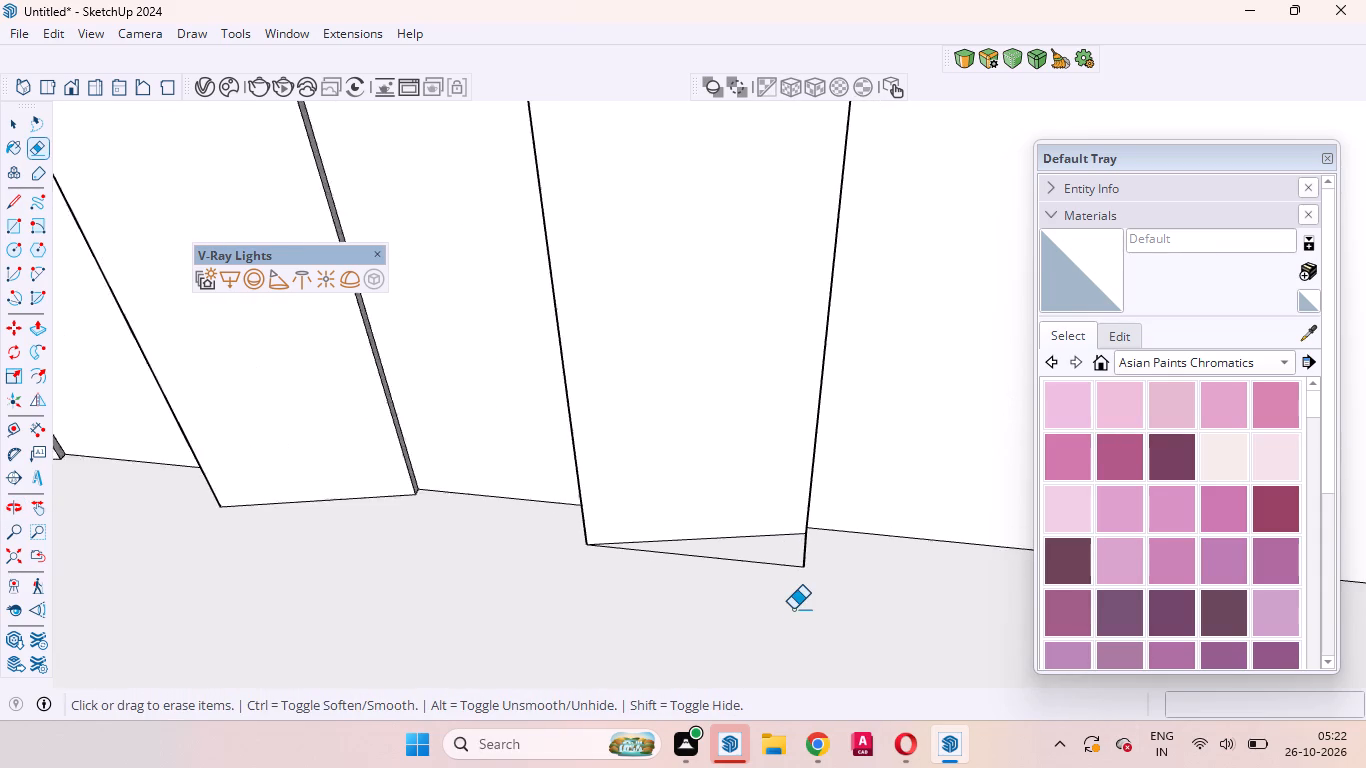
{"action": "scroll", "coordinate": [793, 609], "scroll_direction": "down", "scroll_amount": 16}
{"action": "scroll", "coordinate": [816, 542], "scroll_direction": "up", "scroll_amount": 5}
{"action": "middle_click_drag", "start_coordinate": [805, 541], "coordinate": [808, 514]}
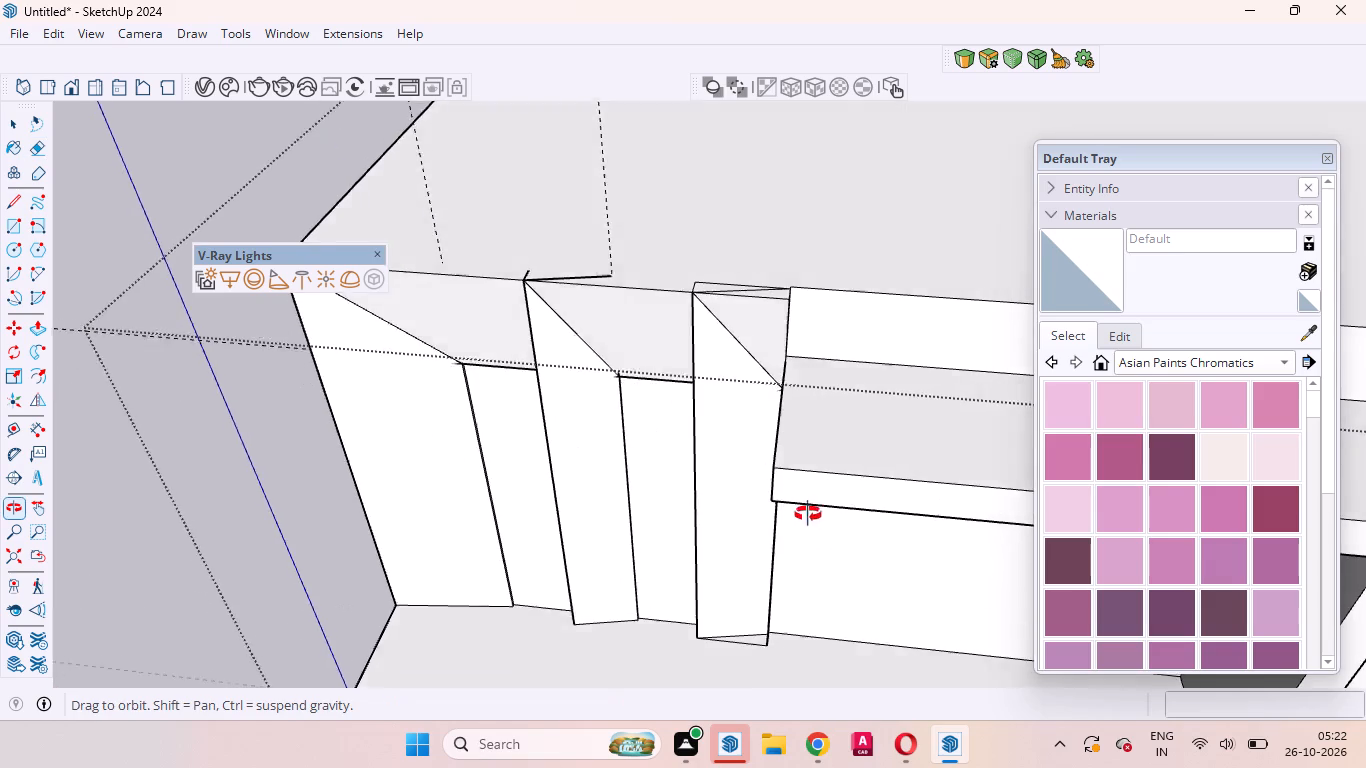
{"action": "middle_click_drag", "start_coordinate": [808, 514], "coordinate": [912, 488]}
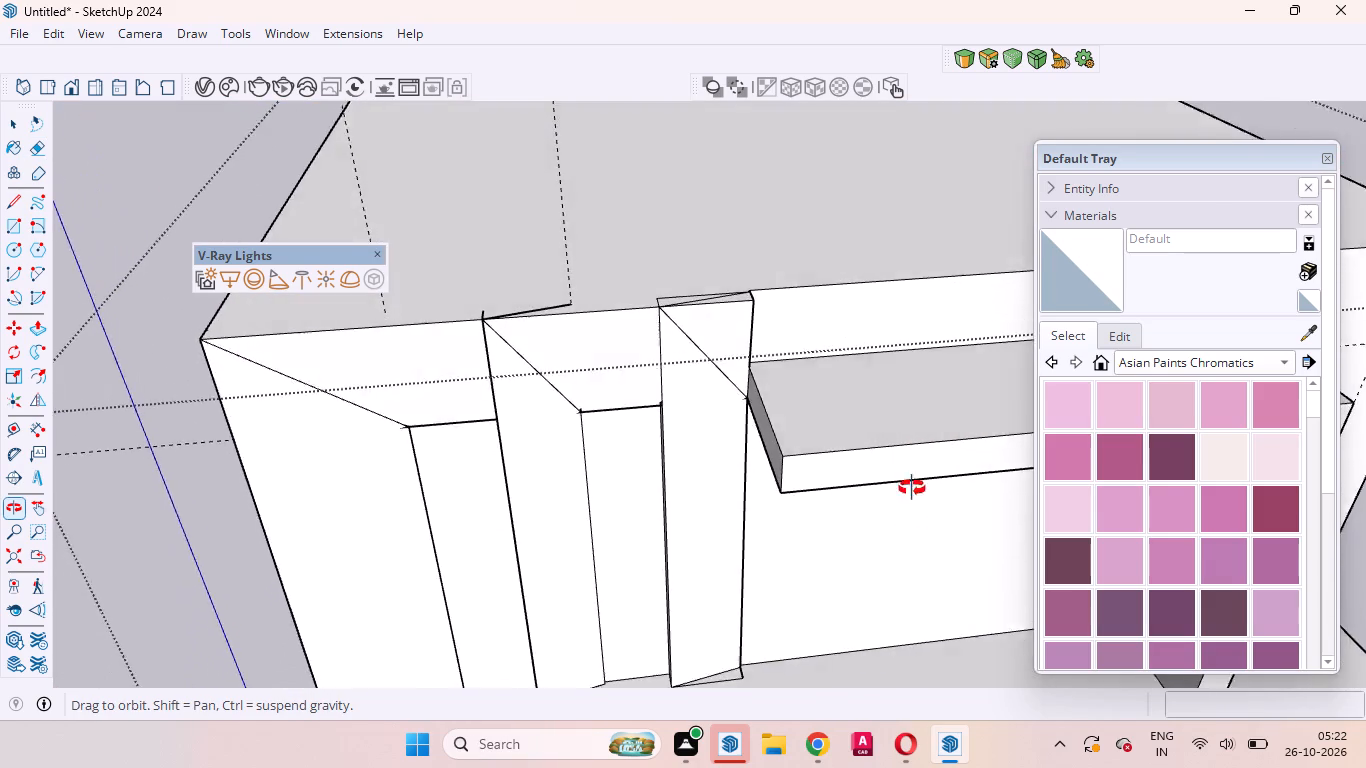
{"action": "middle_click_drag", "start_coordinate": [912, 488], "coordinate": [723, 320]}
{"action": "scroll", "coordinate": [730, 317], "scroll_direction": "down", "scroll_amount": 10}
{"action": "scroll", "coordinate": [797, 364], "scroll_direction": "up", "scroll_amount": 2}
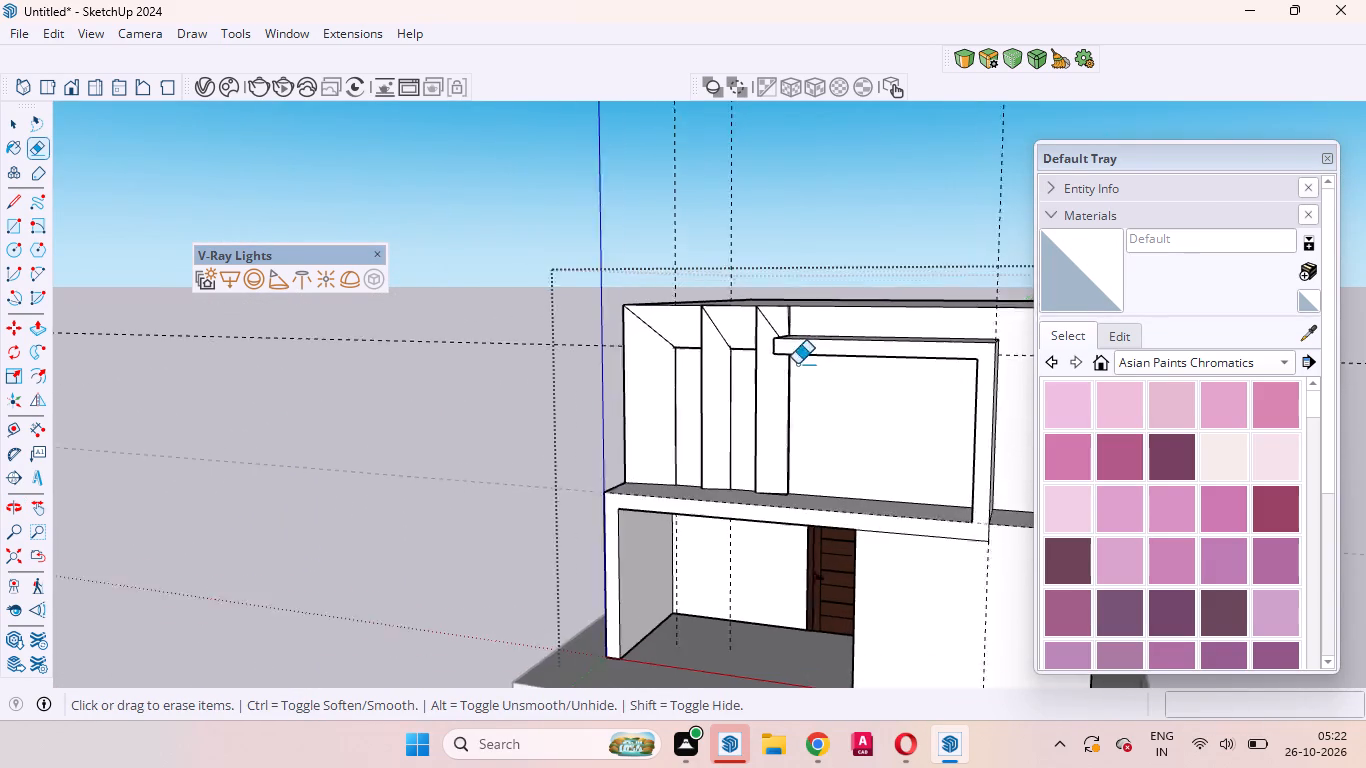
{"action": "scroll", "coordinate": [797, 364], "scroll_direction": "up", "scroll_amount": 3}
{"action": "middle_click_drag", "start_coordinate": [828, 417], "coordinate": [663, 429]}
{"action": "scroll", "coordinate": [647, 429], "scroll_direction": "up", "scroll_amount": 8}
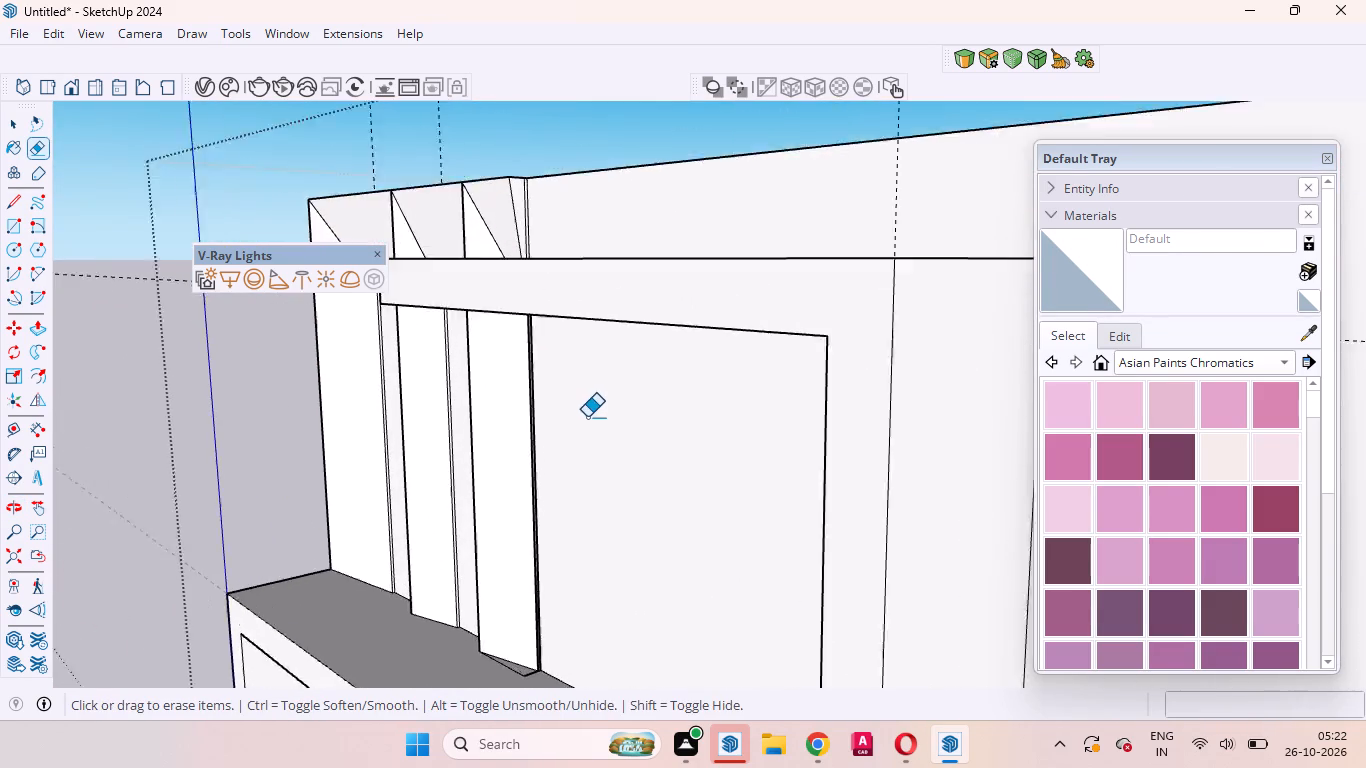
{"action": "scroll", "coordinate": [587, 417], "scroll_direction": "up", "scroll_amount": 7}
{"action": "key", "text": "space"}
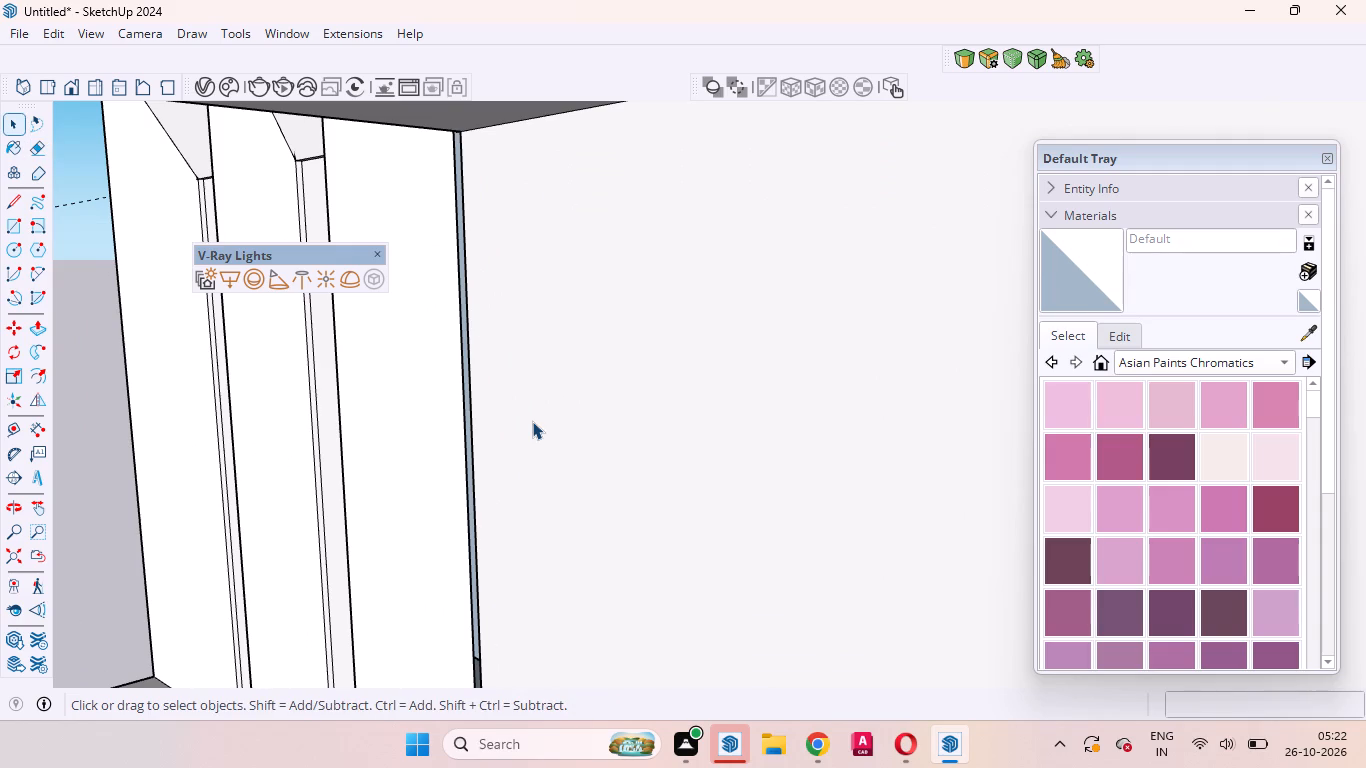
{"action": "scroll", "coordinate": [530, 396], "scroll_direction": "down", "scroll_amount": 5}
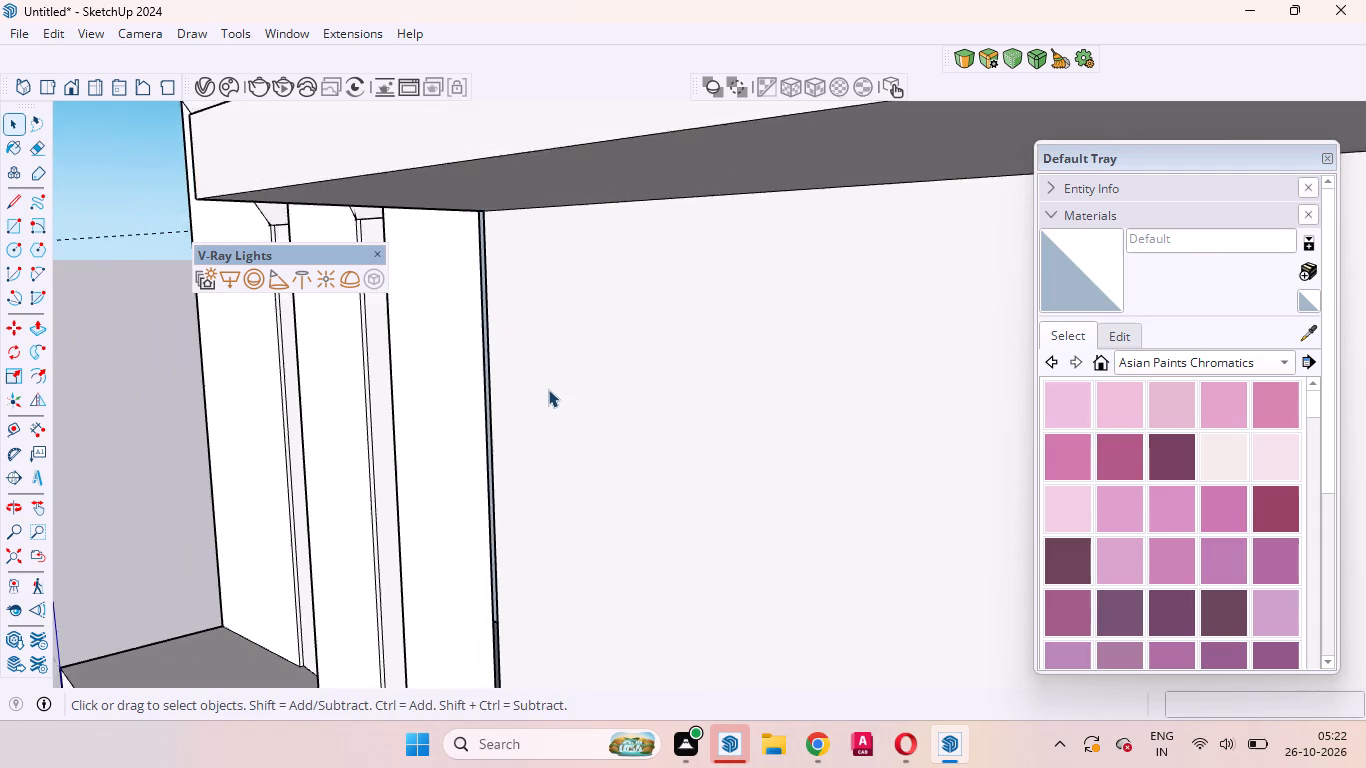
Push/Pull the large upper wall face inside the projecting frame by 1" to meet the third angled panel's edge.
{"action": "scroll", "coordinate": [548, 389], "scroll_direction": "down", "scroll_amount": 10}
{"action": "scroll", "coordinate": [614, 411], "scroll_direction": "up", "scroll_amount": 5}
{"action": "left_click", "coordinate": [614, 411]}
{"action": "scroll", "coordinate": [614, 411], "scroll_direction": "up", "scroll_amount": 1}
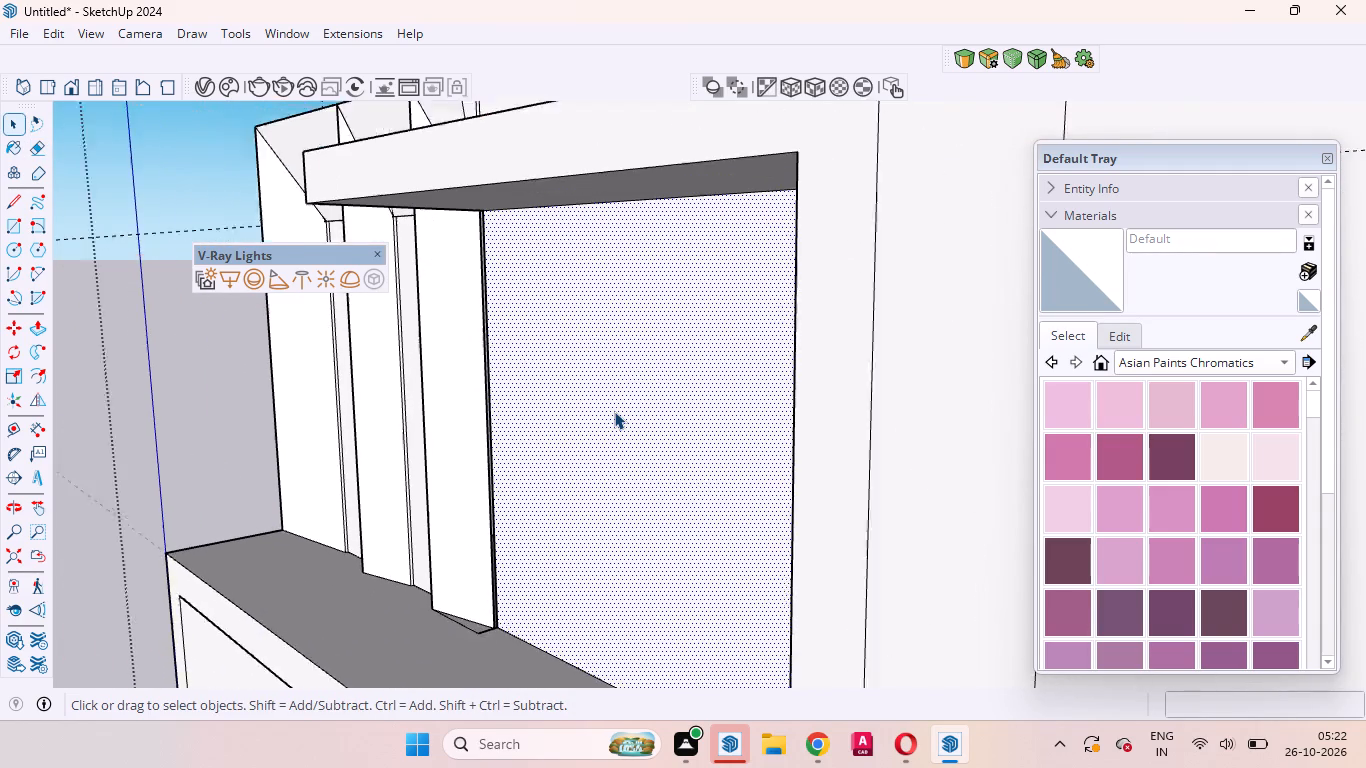
{"action": "scroll", "coordinate": [614, 411], "scroll_direction": "up", "scroll_amount": 2}
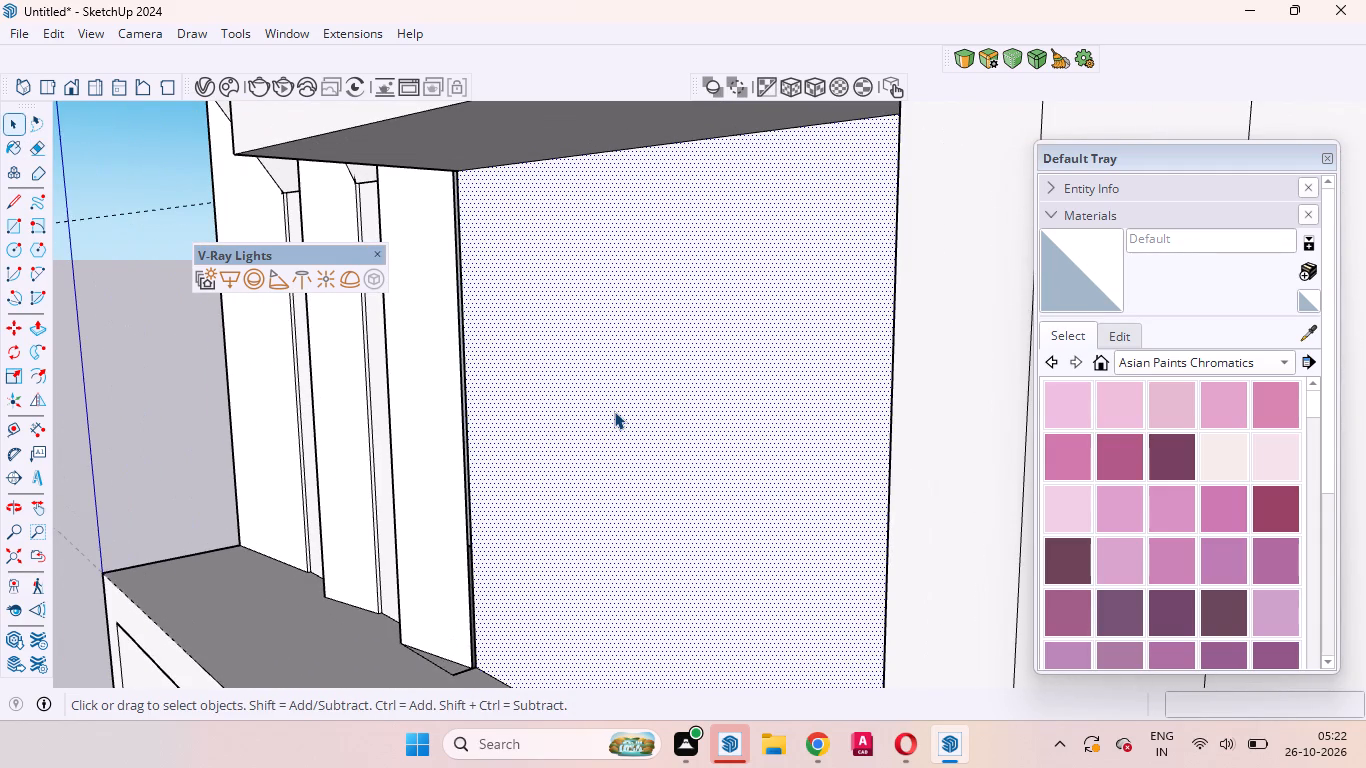
{"action": "key", "text": "p"}
{"action": "scroll", "coordinate": [498, 162], "scroll_direction": "up", "scroll_amount": 6}
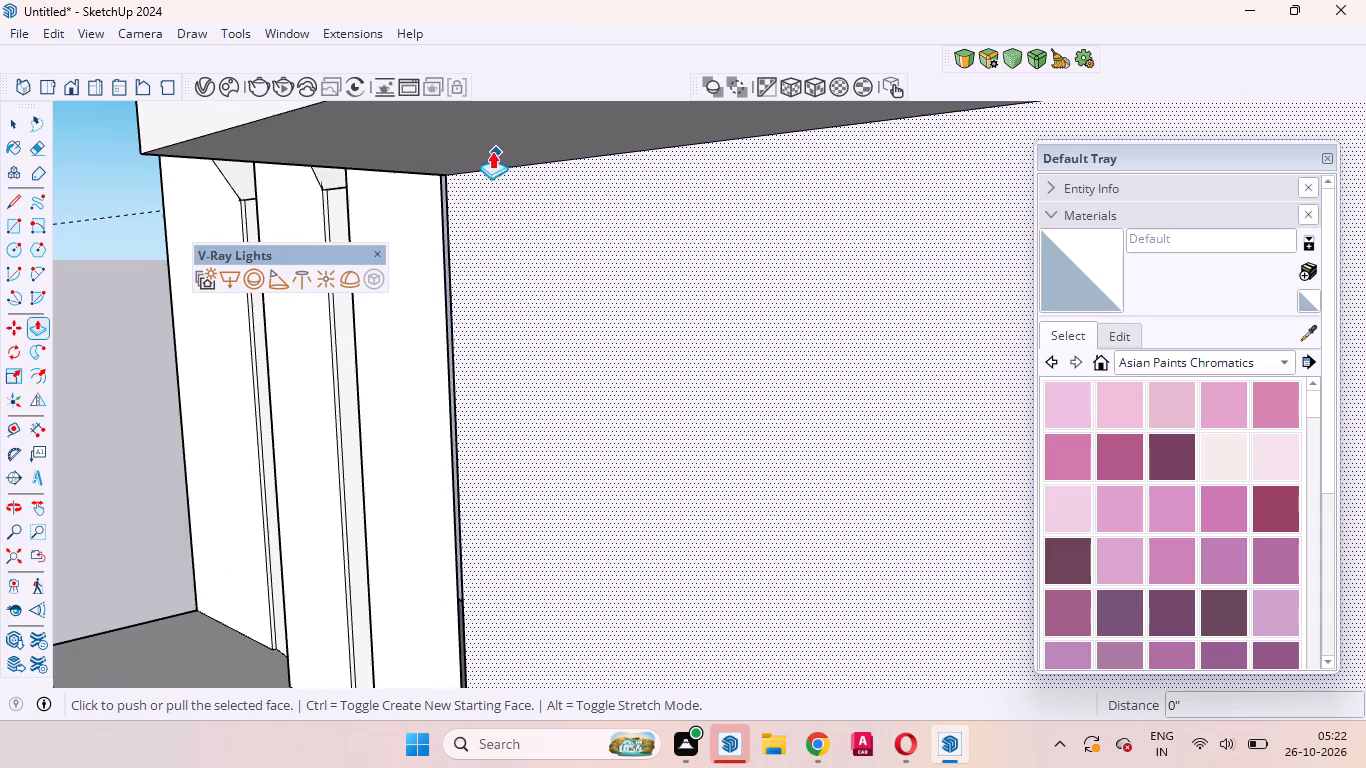
{"action": "scroll", "coordinate": [492, 151], "scroll_direction": "up", "scroll_amount": 12}
{"action": "left_click", "coordinate": [474, 147]}
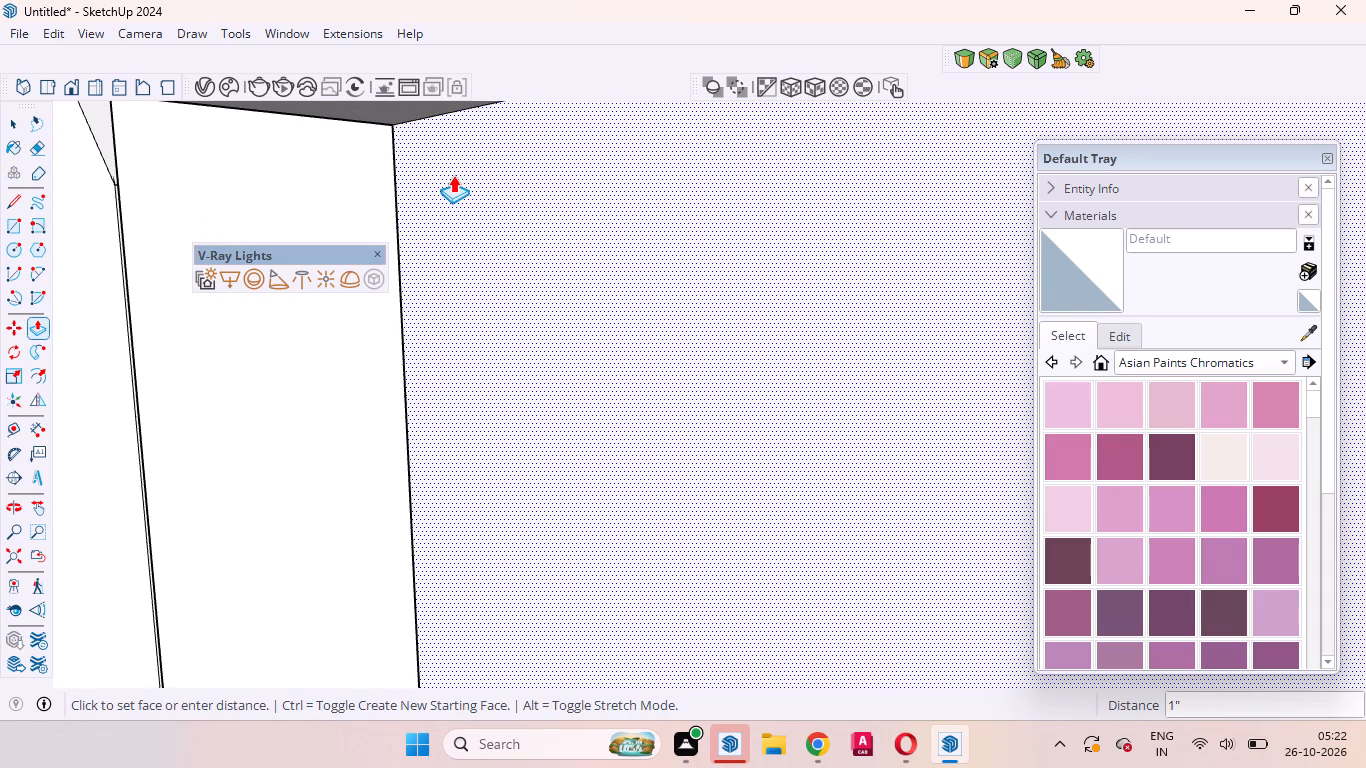
{"action": "left_click", "coordinate": [453, 175]}
{"action": "key", "text": "space"}
Offset the outline of the narrow vertical face between the first and second angled panels inward by about 4 3/16".
{"action": "scroll", "coordinate": [549, 278], "scroll_direction": "down", "scroll_amount": 4}
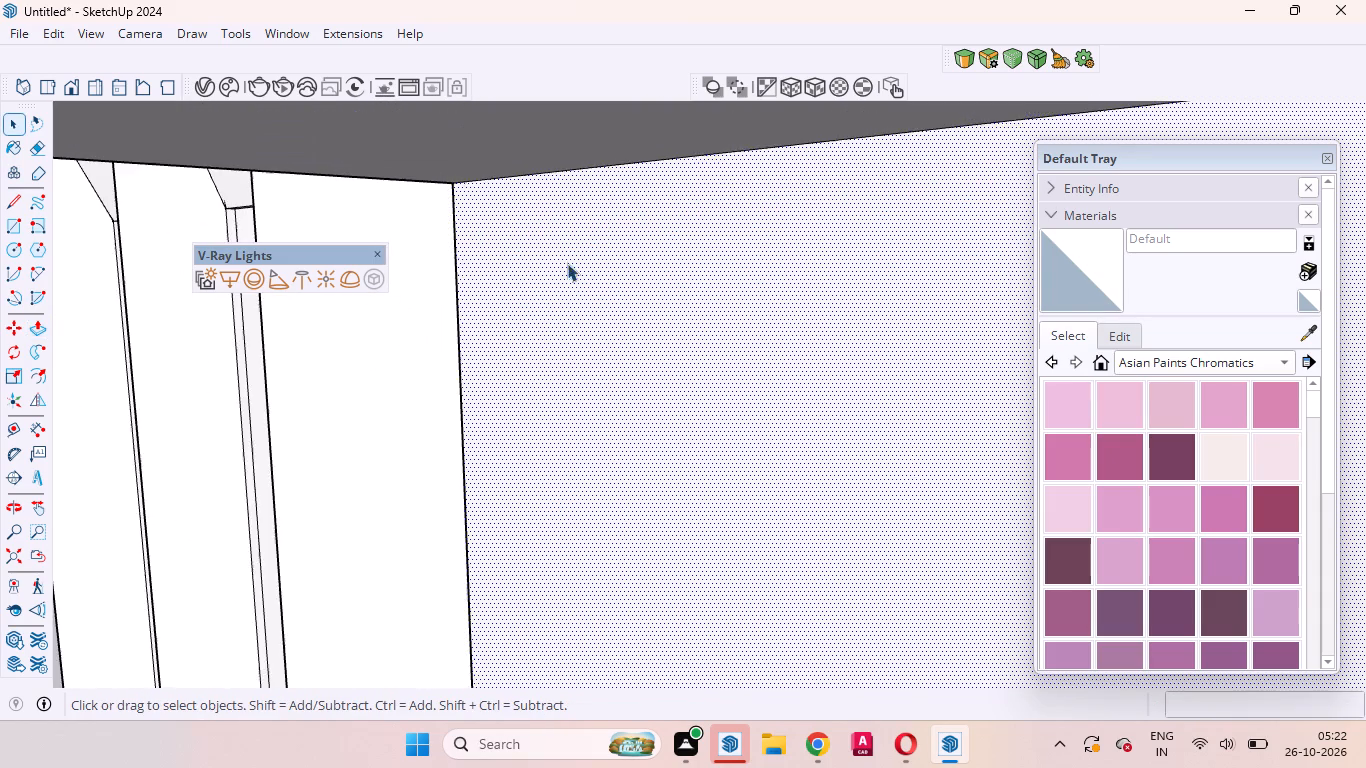
{"action": "scroll", "coordinate": [567, 263], "scroll_direction": "down", "scroll_amount": 20}
{"action": "middle_click_drag", "start_coordinate": [523, 244], "coordinate": [768, 260]}
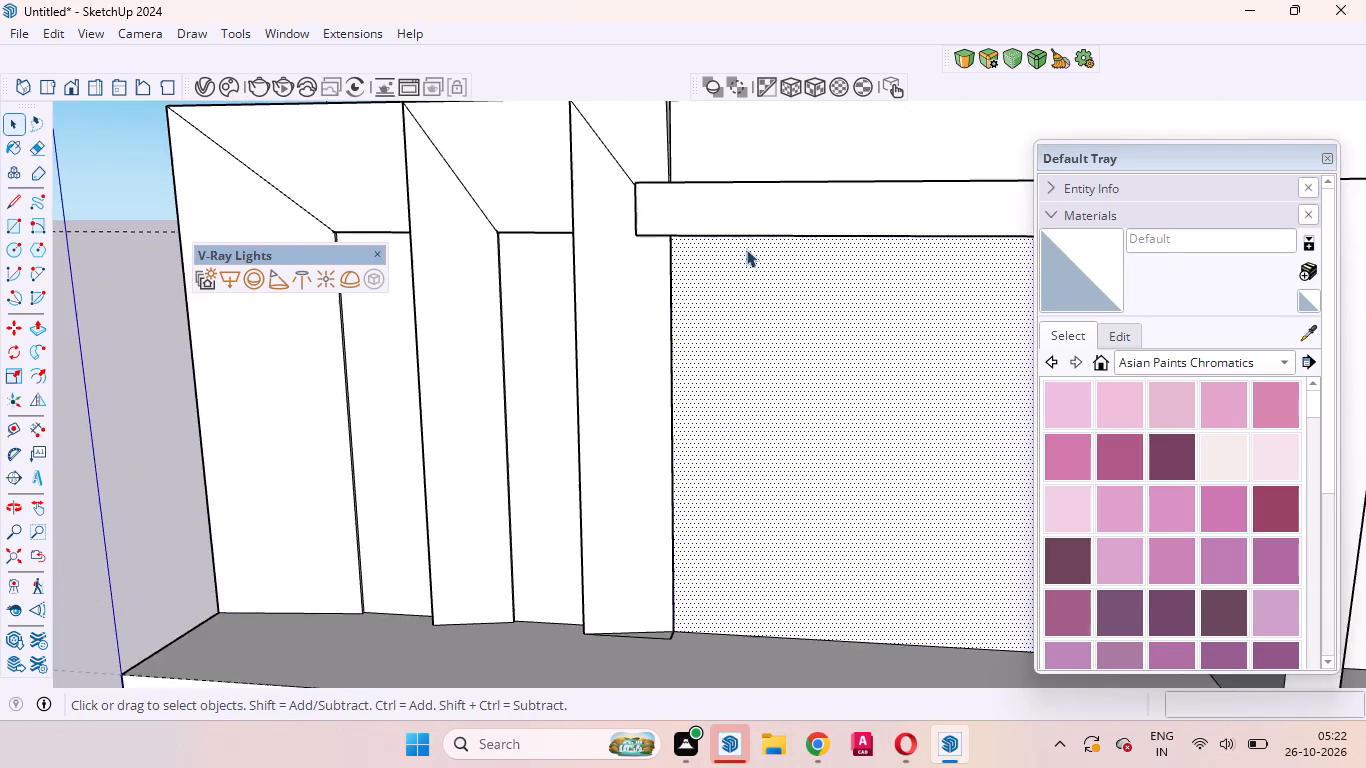
{"action": "scroll", "coordinate": [740, 248], "scroll_direction": "down", "scroll_amount": 10}
{"action": "scroll", "coordinate": [646, 297], "scroll_direction": "up", "scroll_amount": 4}
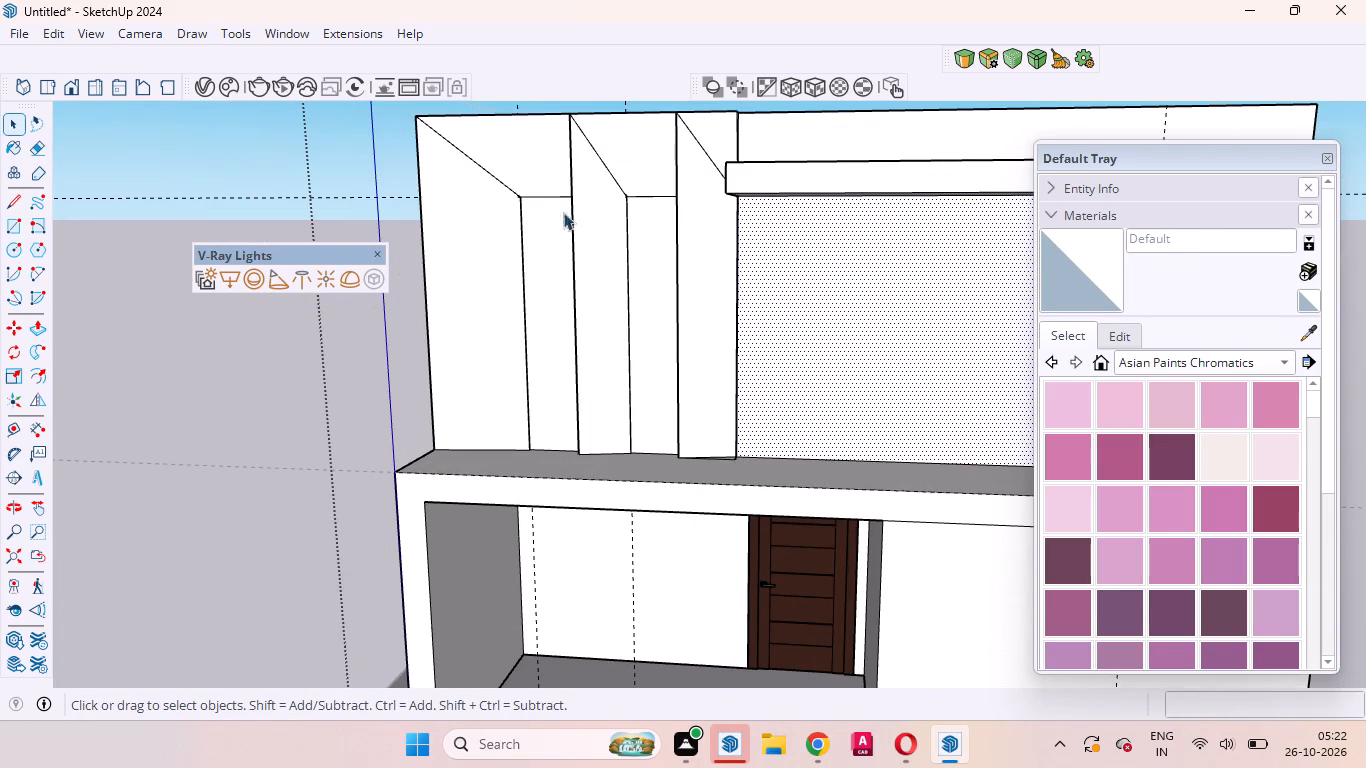
{"action": "scroll", "coordinate": [601, 189], "scroll_direction": "down", "scroll_amount": 5}
{"action": "scroll", "coordinate": [629, 202], "scroll_direction": "up", "scroll_amount": 1}
{"action": "scroll", "coordinate": [645, 226], "scroll_direction": "down", "scroll_amount": 9}
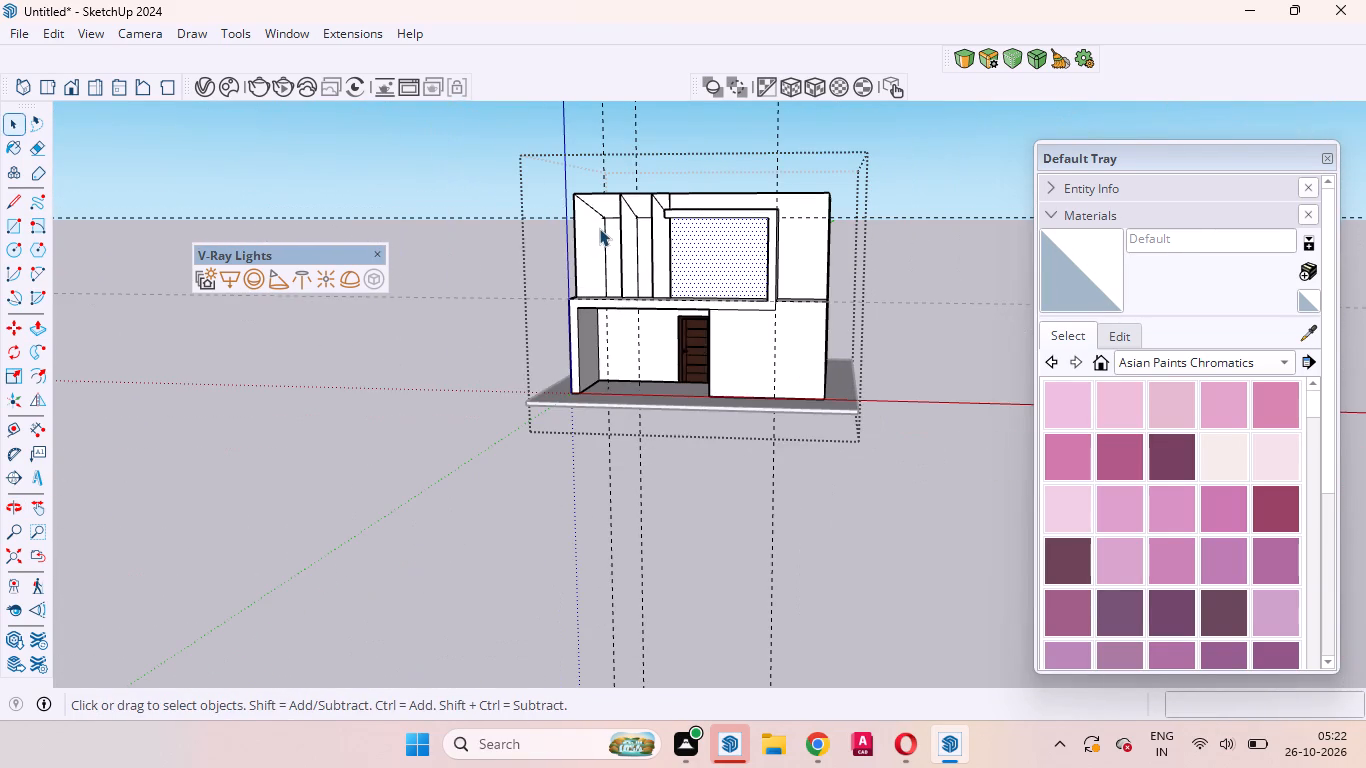
{"action": "scroll", "coordinate": [599, 228], "scroll_direction": "up", "scroll_amount": 18}
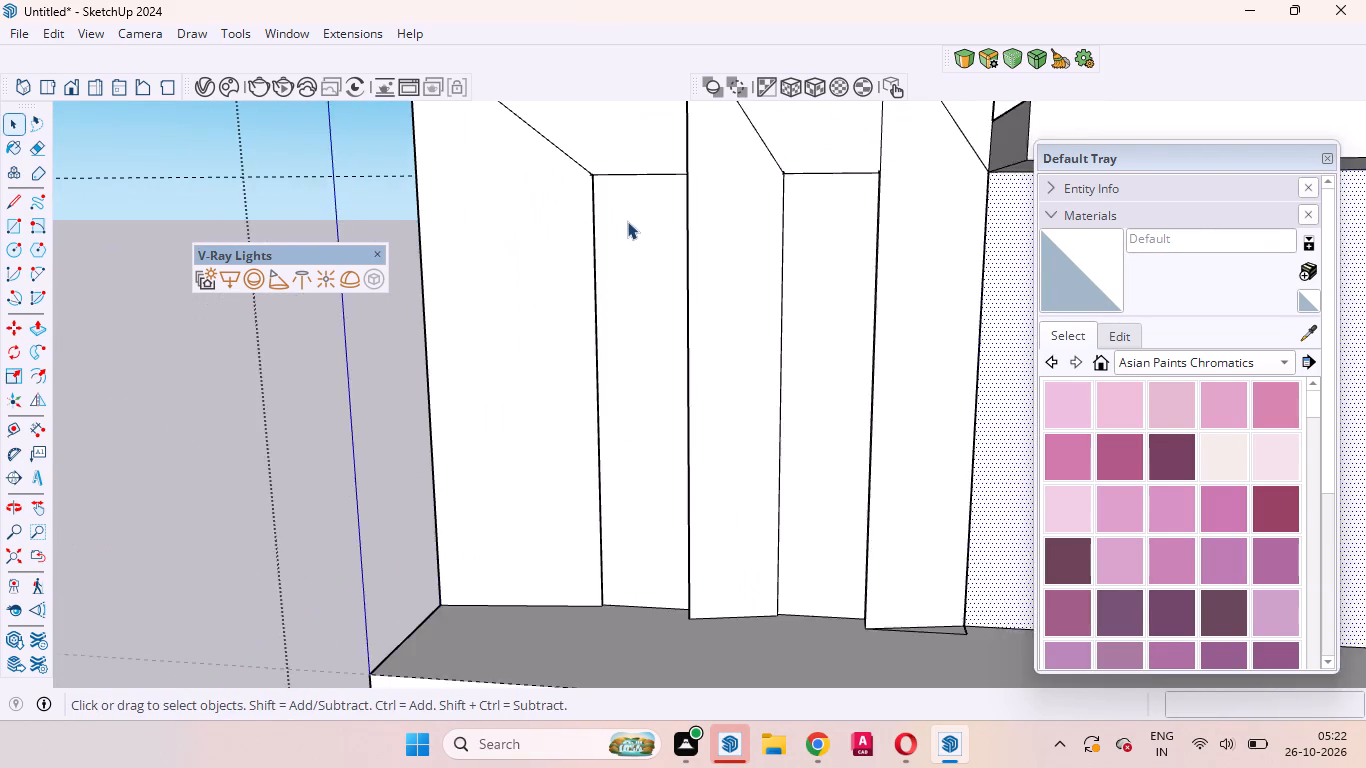
{"action": "left_click", "coordinate": [619, 222]}
{"action": "scroll", "coordinate": [613, 210], "scroll_direction": "up", "scroll_amount": 8}
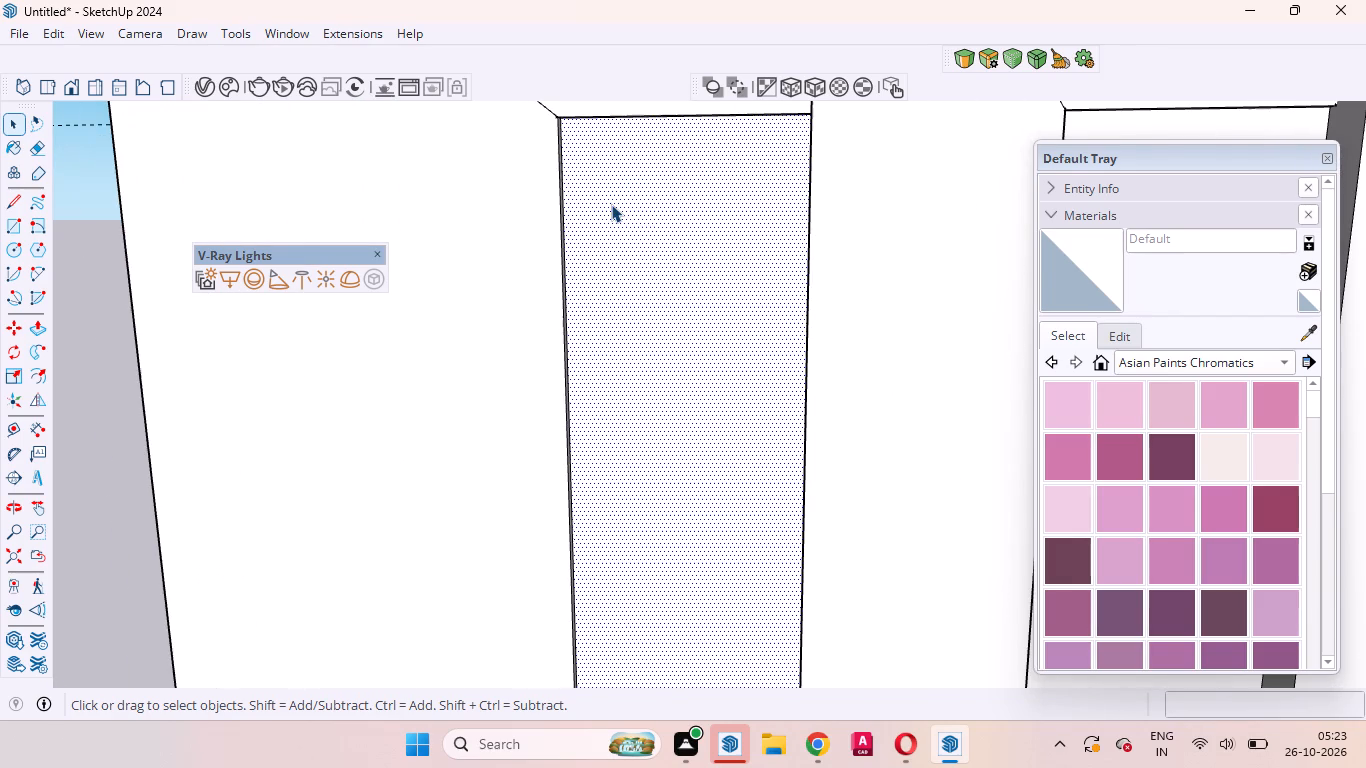
{"action": "key", "text": "f"}
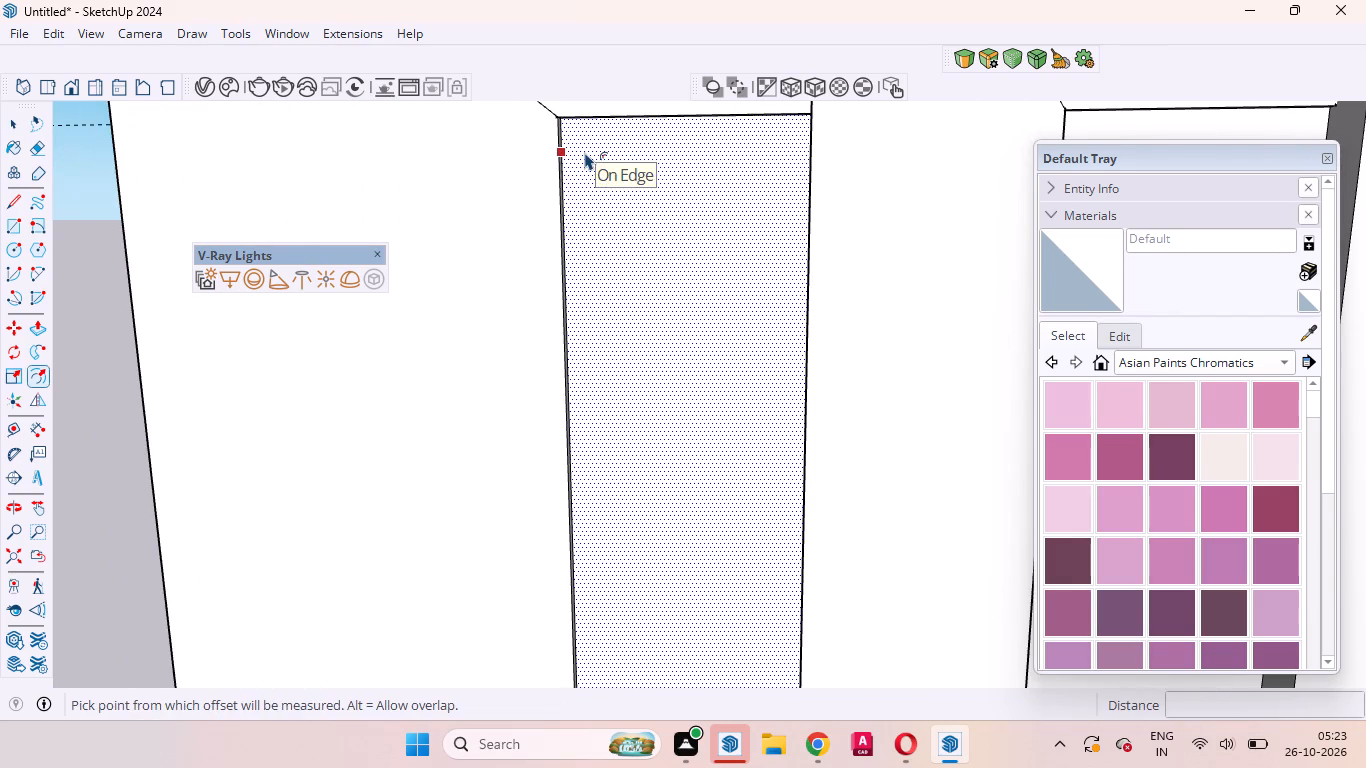
{"action": "left_click_drag", "start_coordinate": [585, 152], "coordinate": [594, 159]}
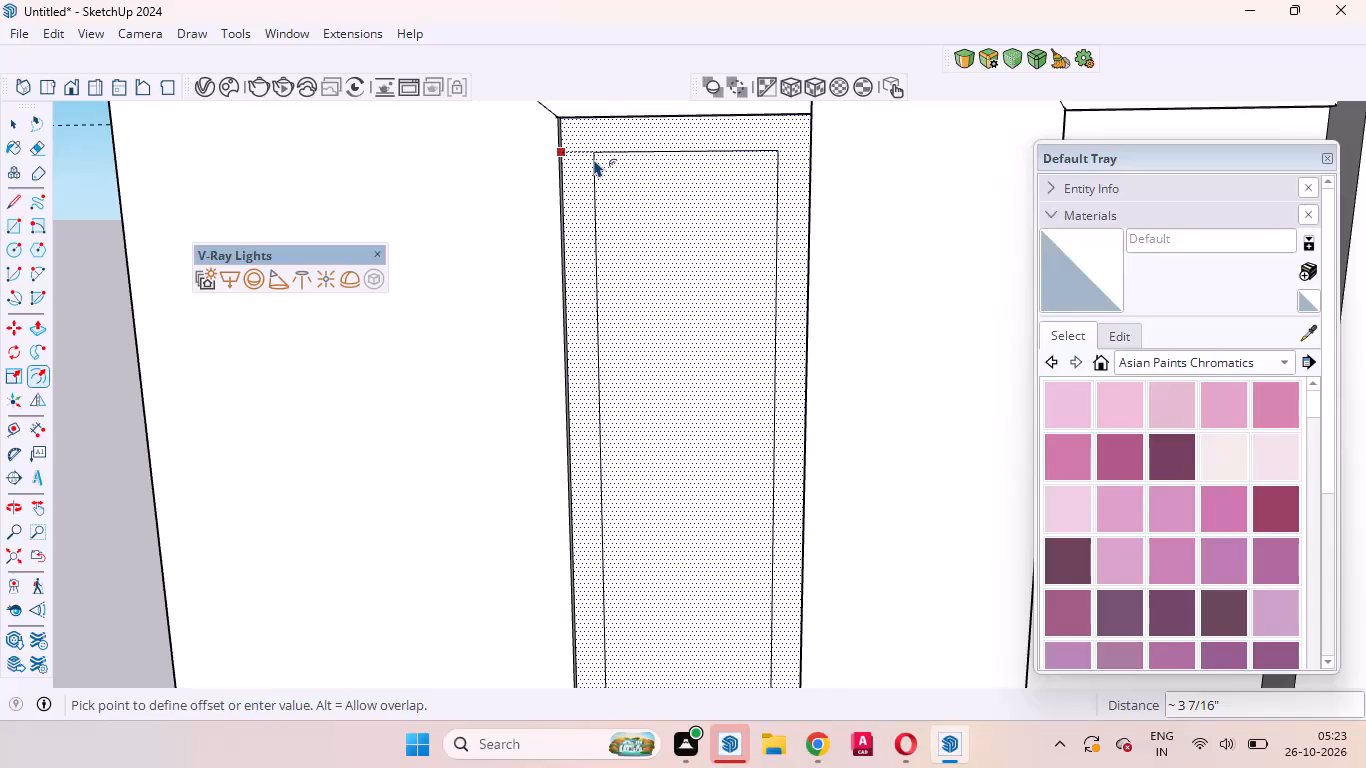
{"action": "left_click_drag", "start_coordinate": [594, 159], "coordinate": [594, 160]}
{"action": "left_click_drag", "start_coordinate": [594, 160], "coordinate": [598, 162]}
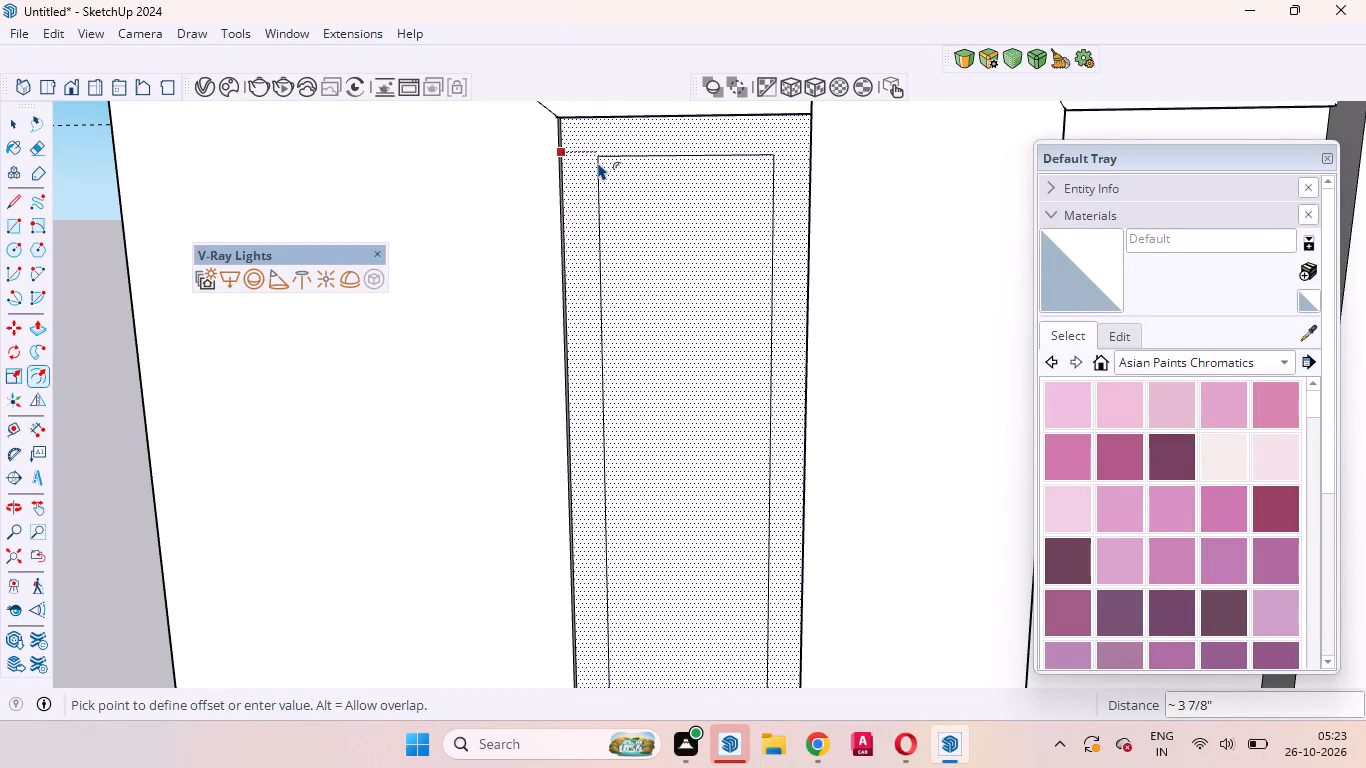
{"action": "left_click_drag", "start_coordinate": [598, 162], "coordinate": [601, 163]}
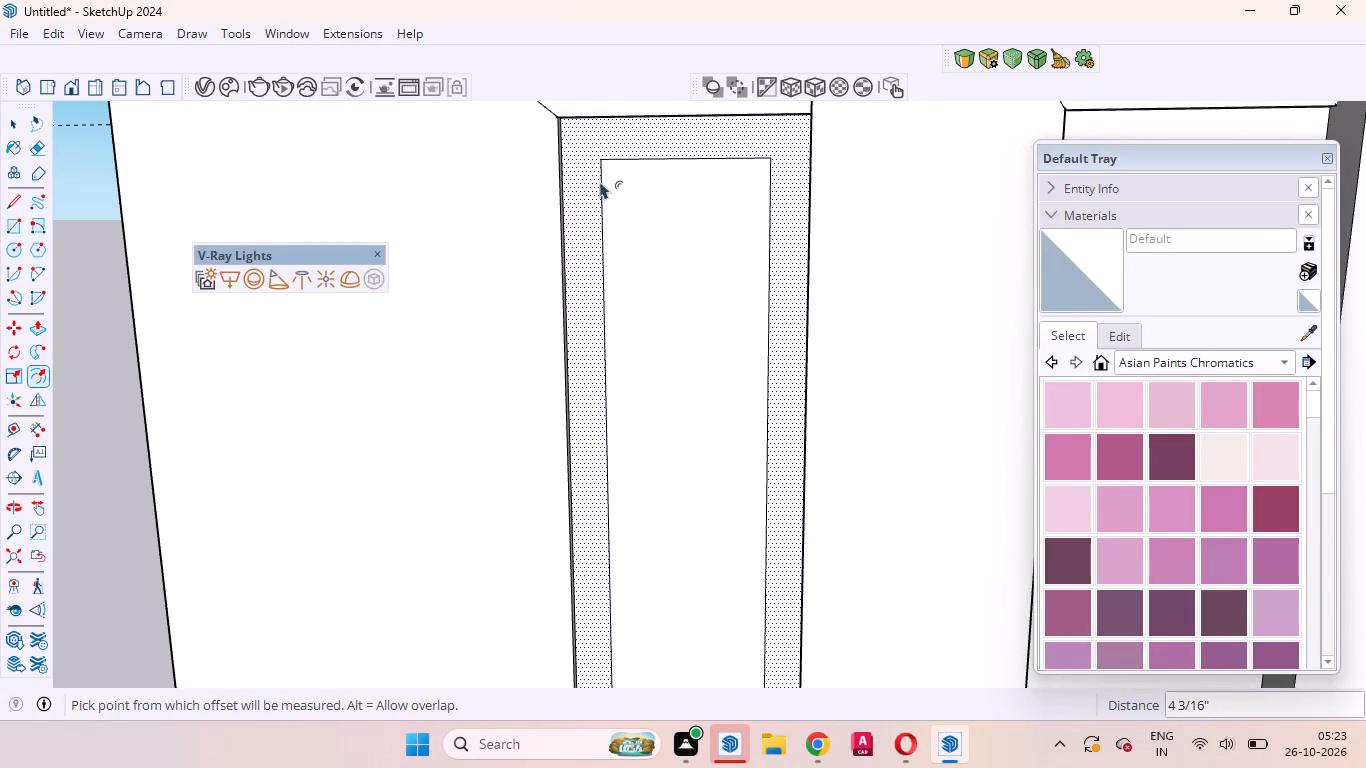
{"action": "key", "text": "space"}
Offset the narrow vertical face between the second and third angled panels inward by the same distance.
{"action": "scroll", "coordinate": [641, 250], "scroll_direction": "down", "scroll_amount": 9}
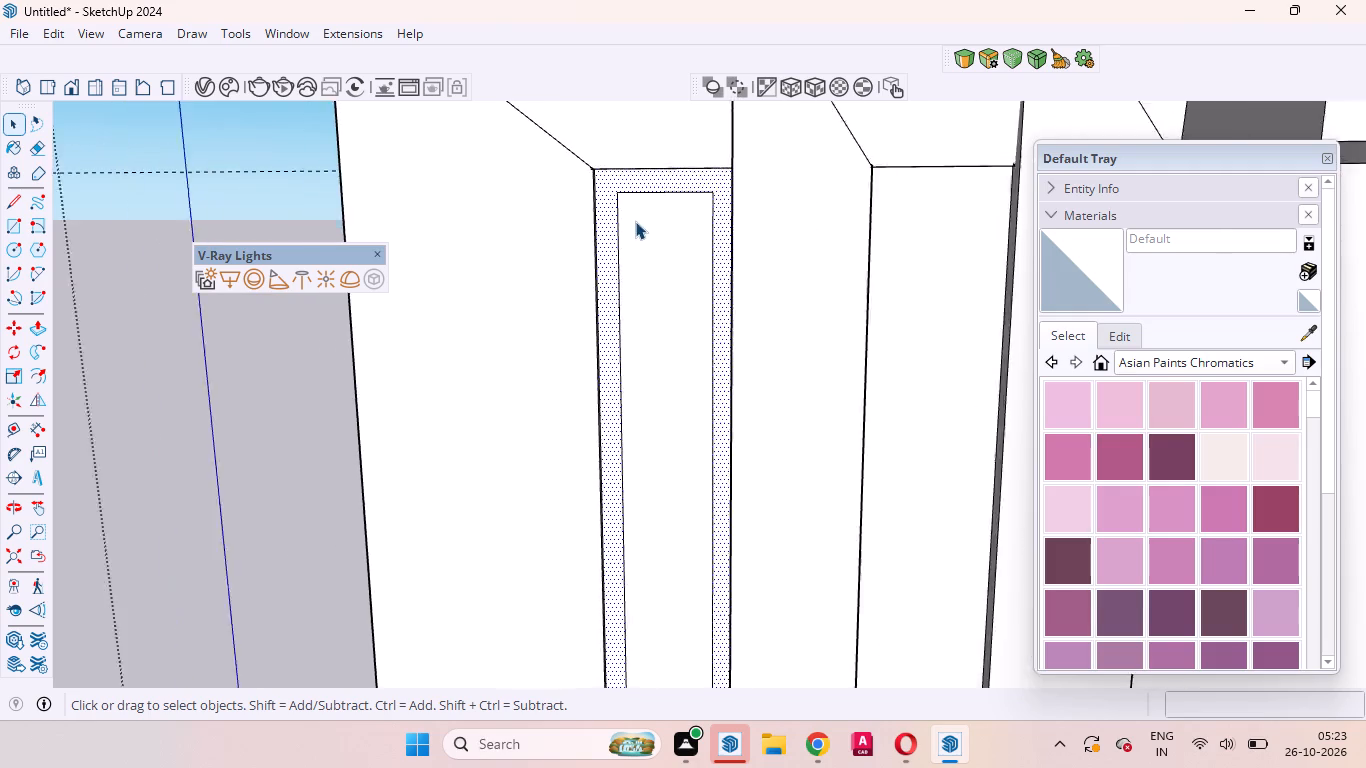
{"action": "scroll", "coordinate": [635, 221], "scroll_direction": "down", "scroll_amount": 7}
{"action": "scroll", "coordinate": [733, 280], "scroll_direction": "up", "scroll_amount": 4}
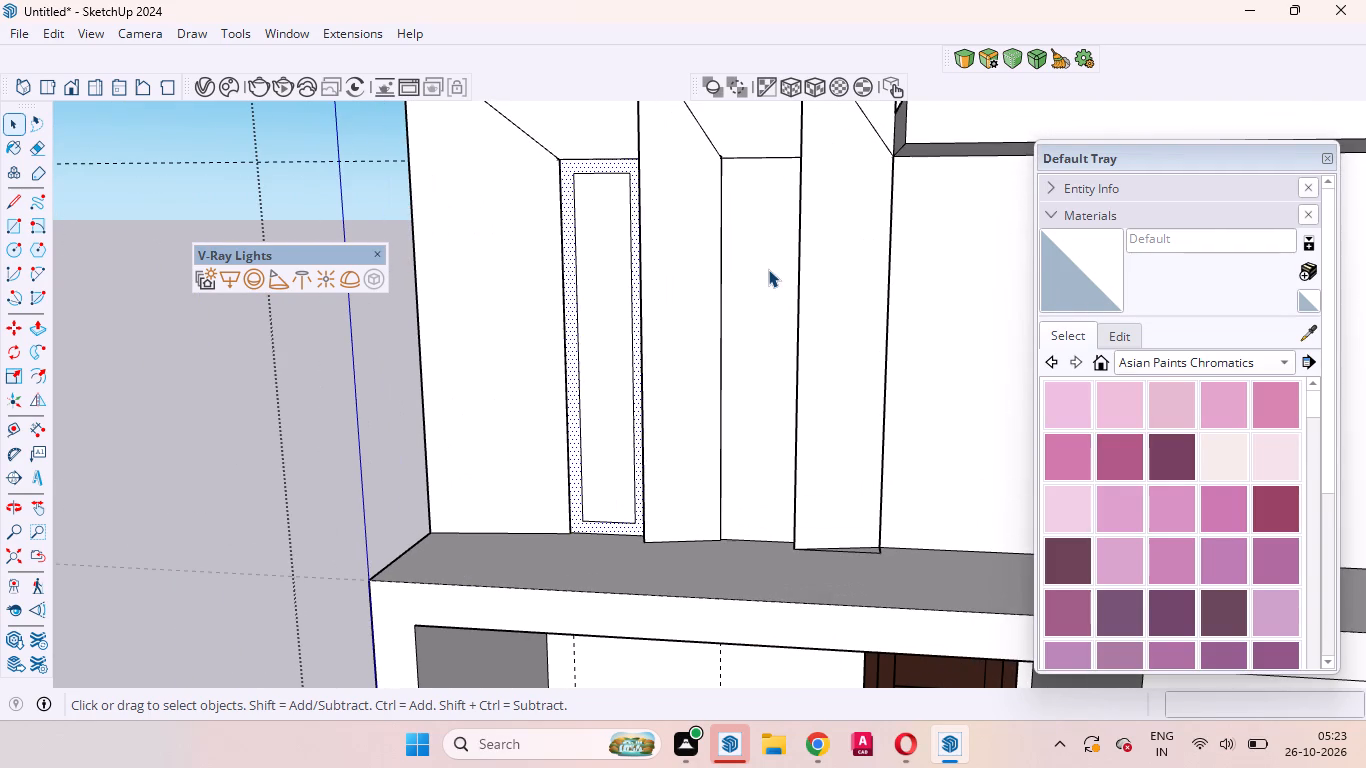
{"action": "left_click", "coordinate": [768, 269]}
{"action": "scroll", "coordinate": [766, 269], "scroll_direction": "up", "scroll_amount": 4}
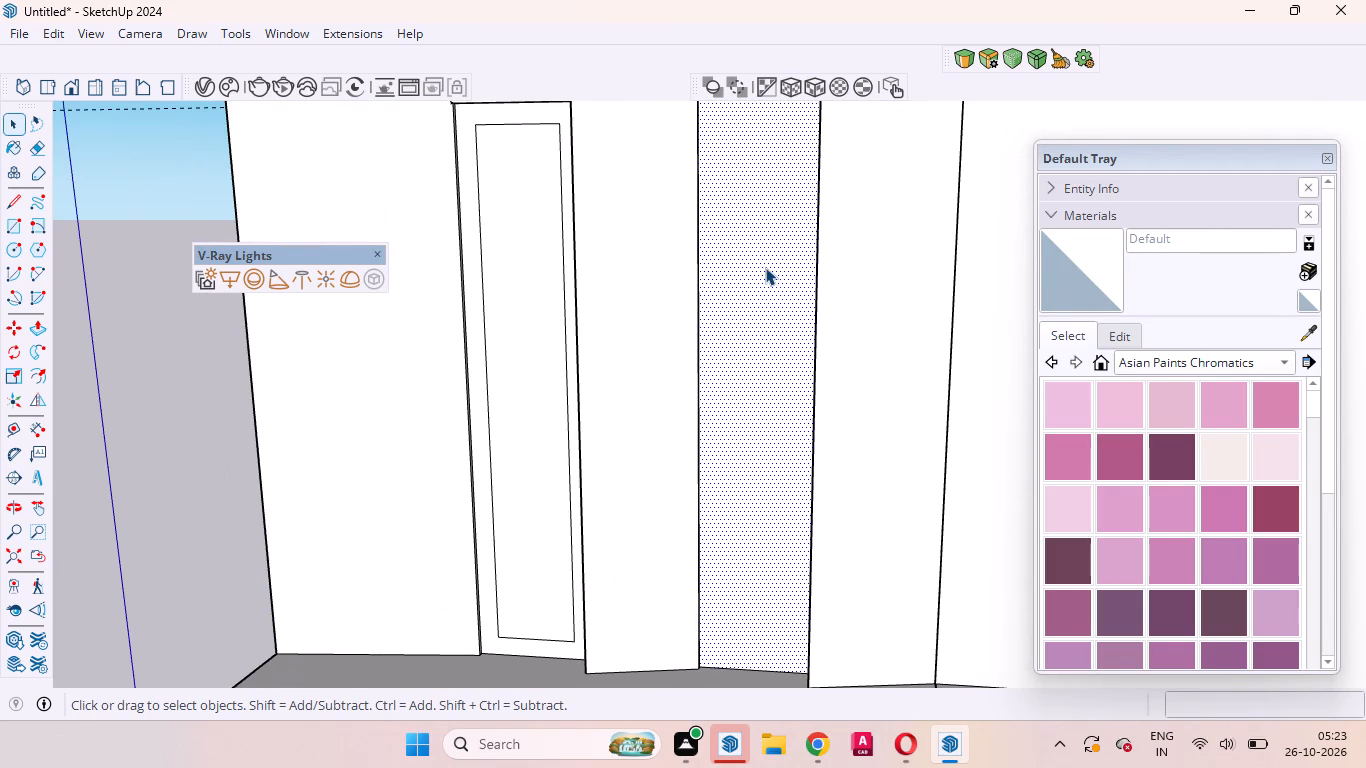
{"action": "key", "text": "f"}
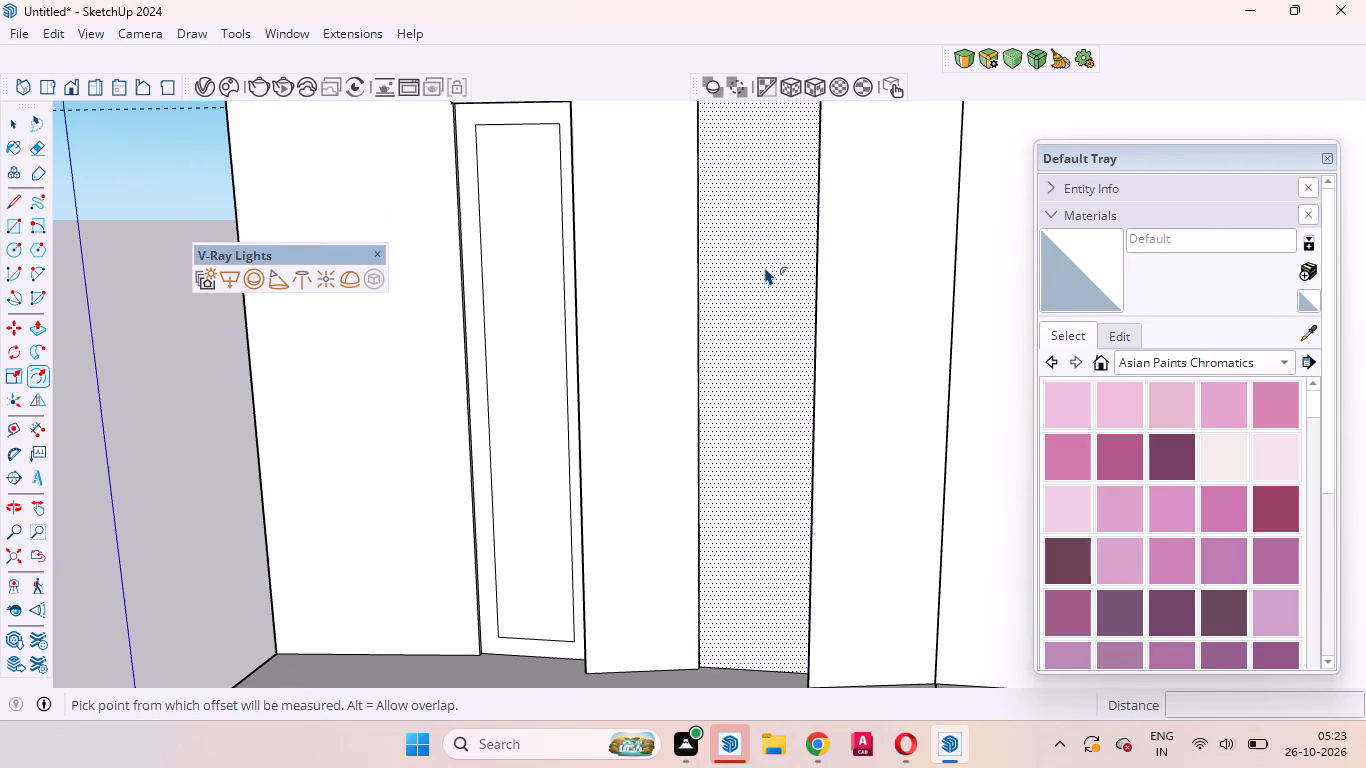
{"action": "double_click", "coordinate": [752, 251]}
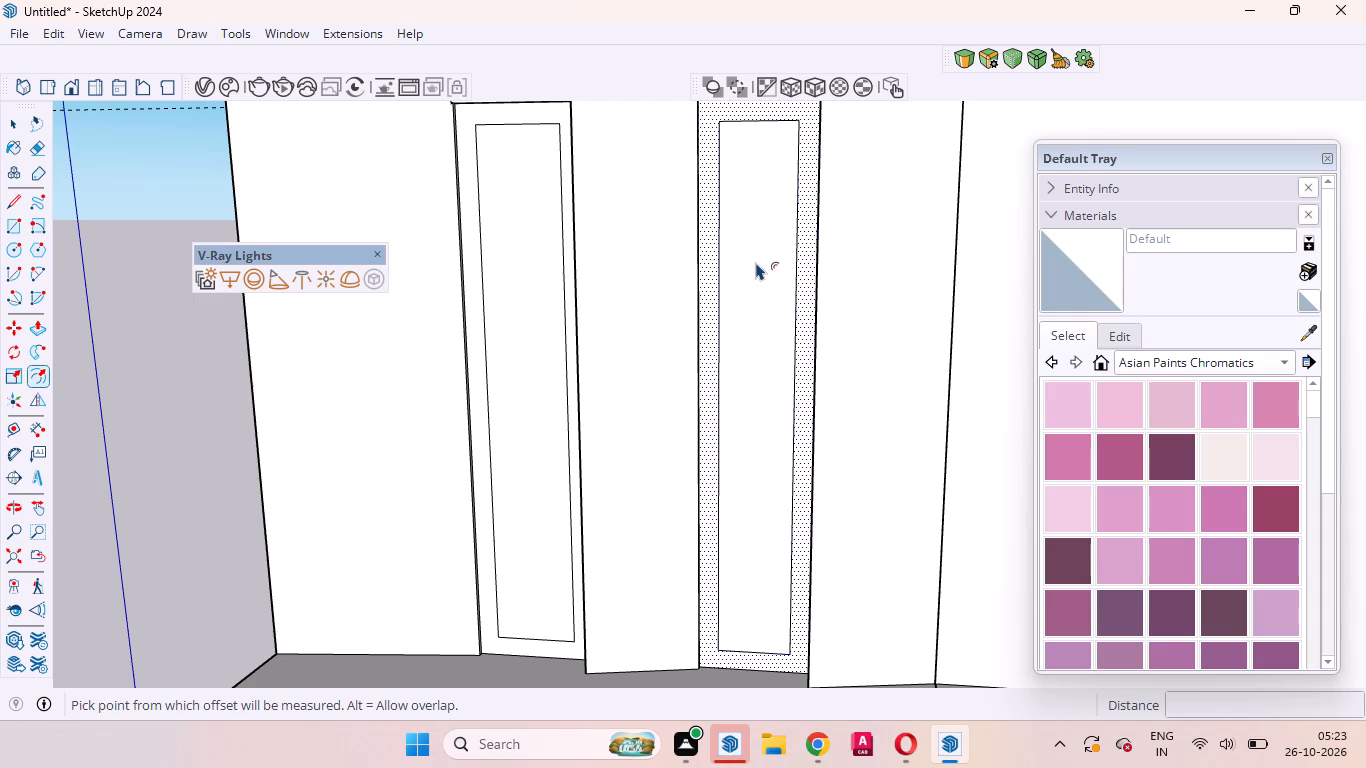
{"action": "key", "text": "space"}
Push the inset rectangle between the first and second angled panels inward 3" to form a recess.
{"action": "left_click", "coordinate": [771, 326]}
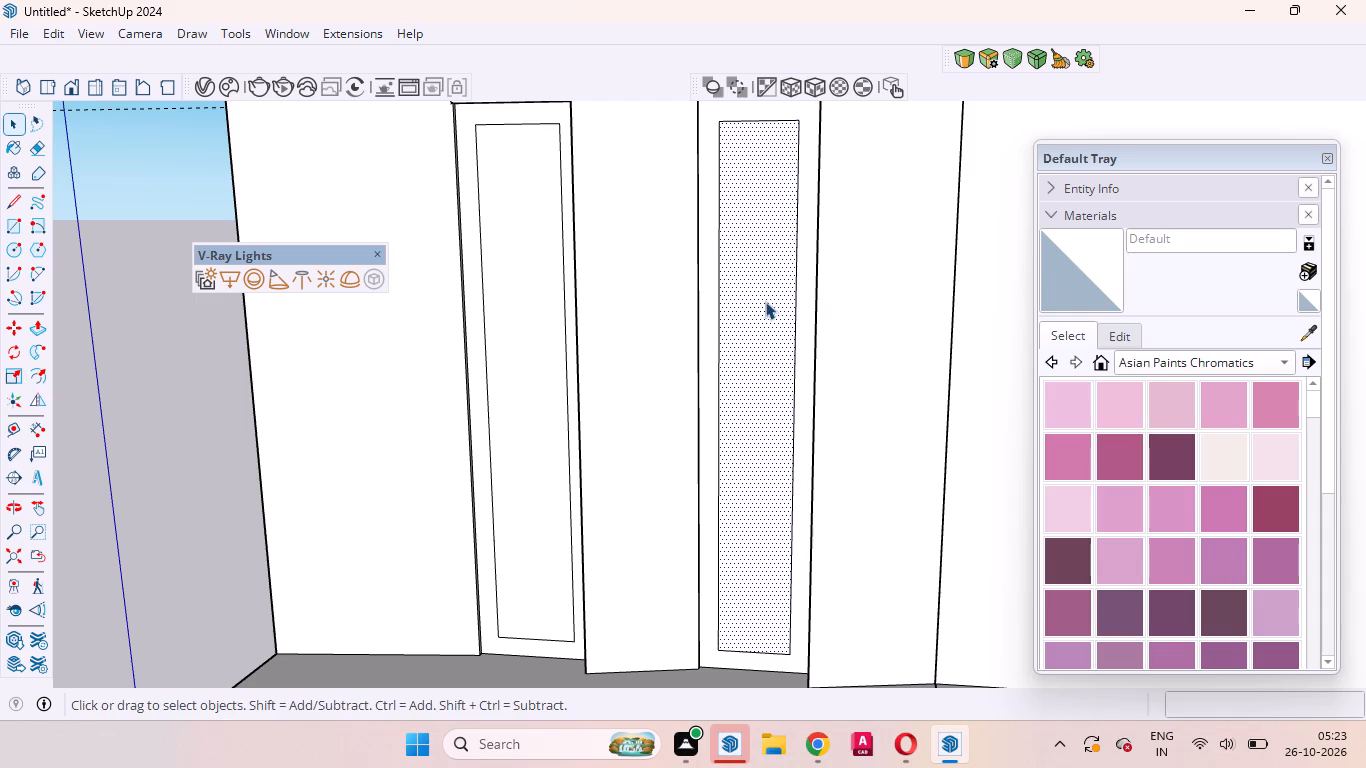
{"action": "middle_click_drag", "start_coordinate": [714, 281], "coordinate": [805, 289]}
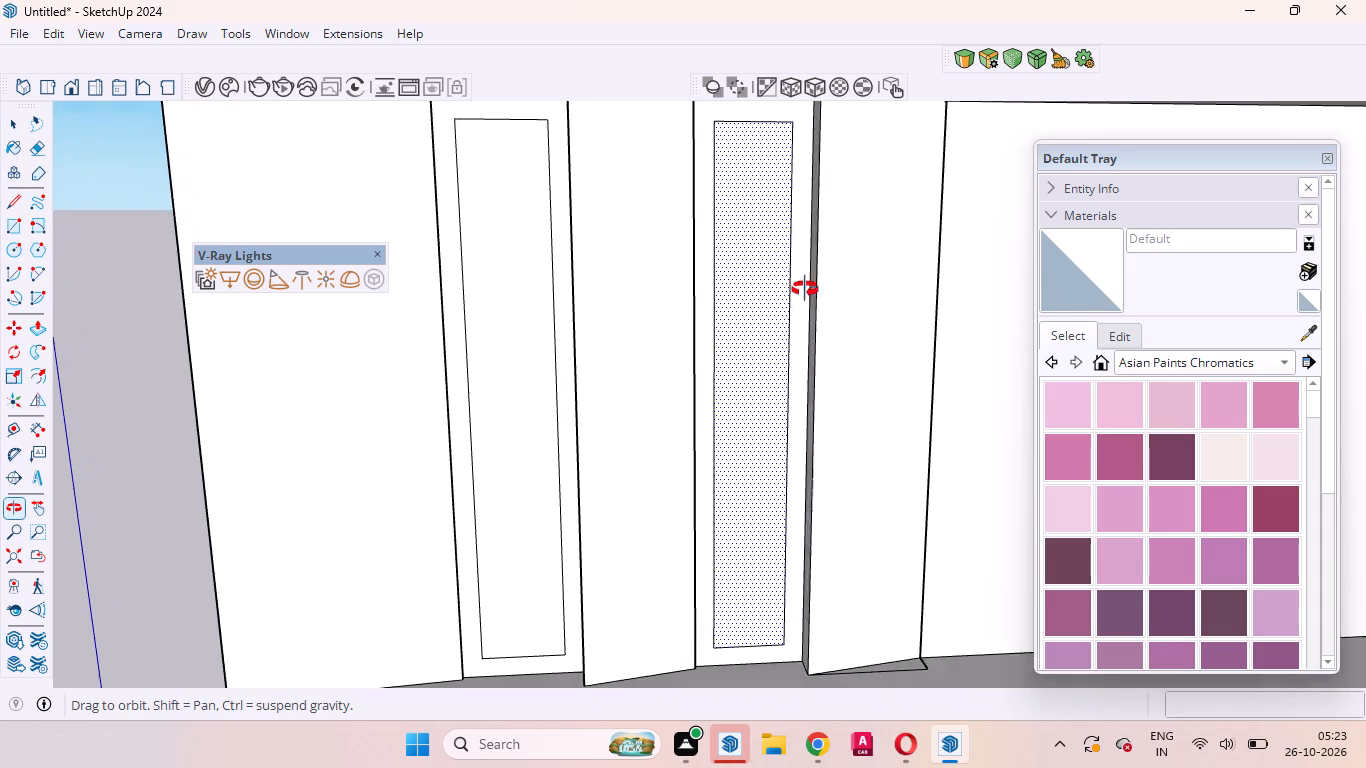
{"action": "middle_click_drag", "start_coordinate": [805, 289], "coordinate": [860, 332]}
{"action": "scroll", "coordinate": [785, 324], "scroll_direction": "down", "scroll_amount": 4}
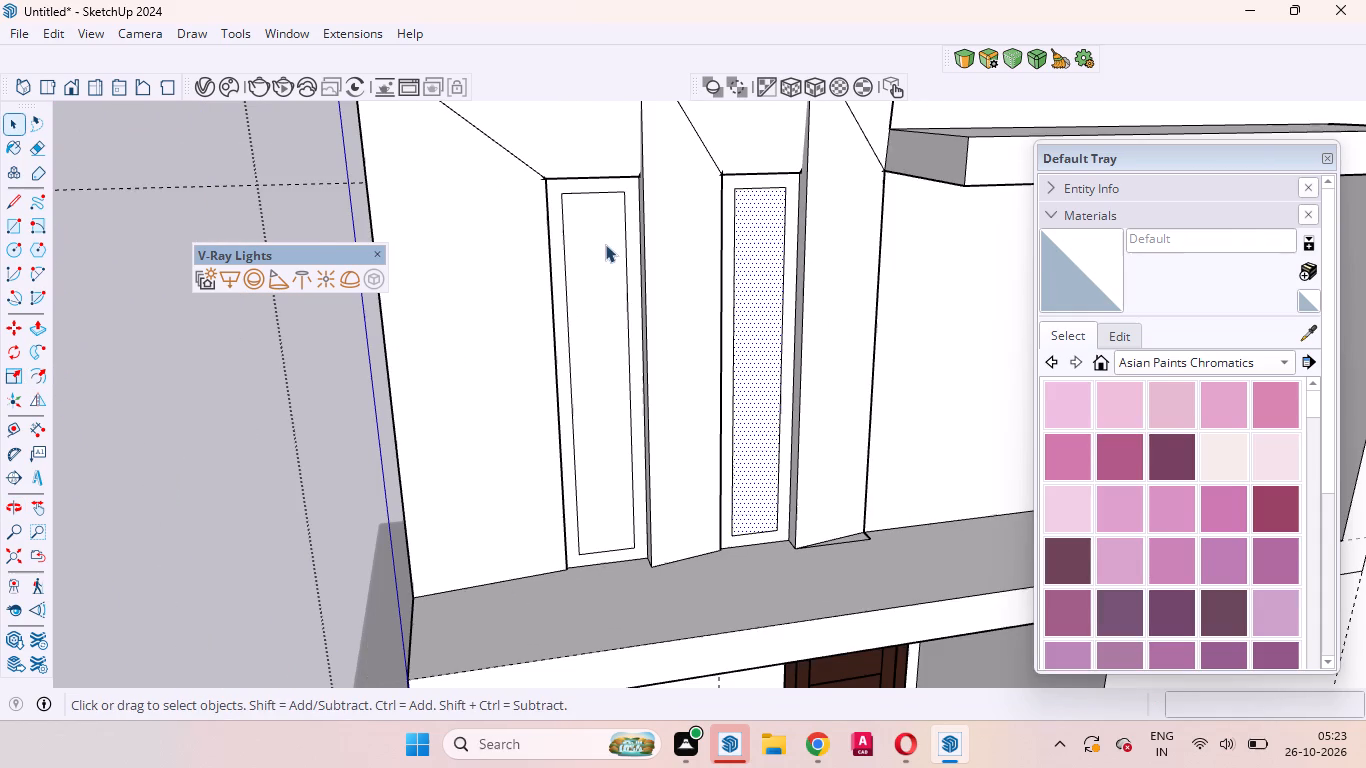
{"action": "scroll", "coordinate": [602, 242], "scroll_direction": "up", "scroll_amount": 7}
{"action": "left_click", "coordinate": [600, 282]}
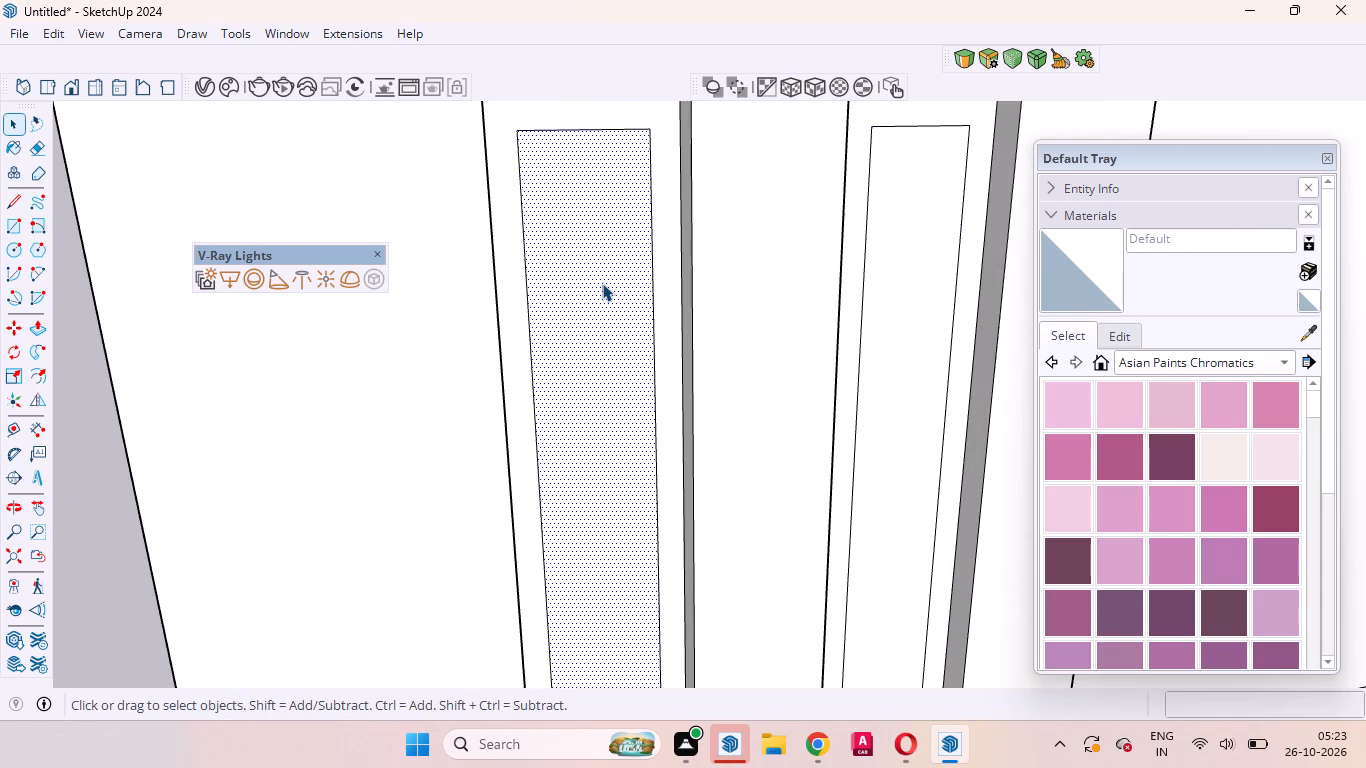
{"action": "key", "text": "p"}
{"action": "left_click_drag", "start_coordinate": [598, 285], "coordinate": [594, 250]}
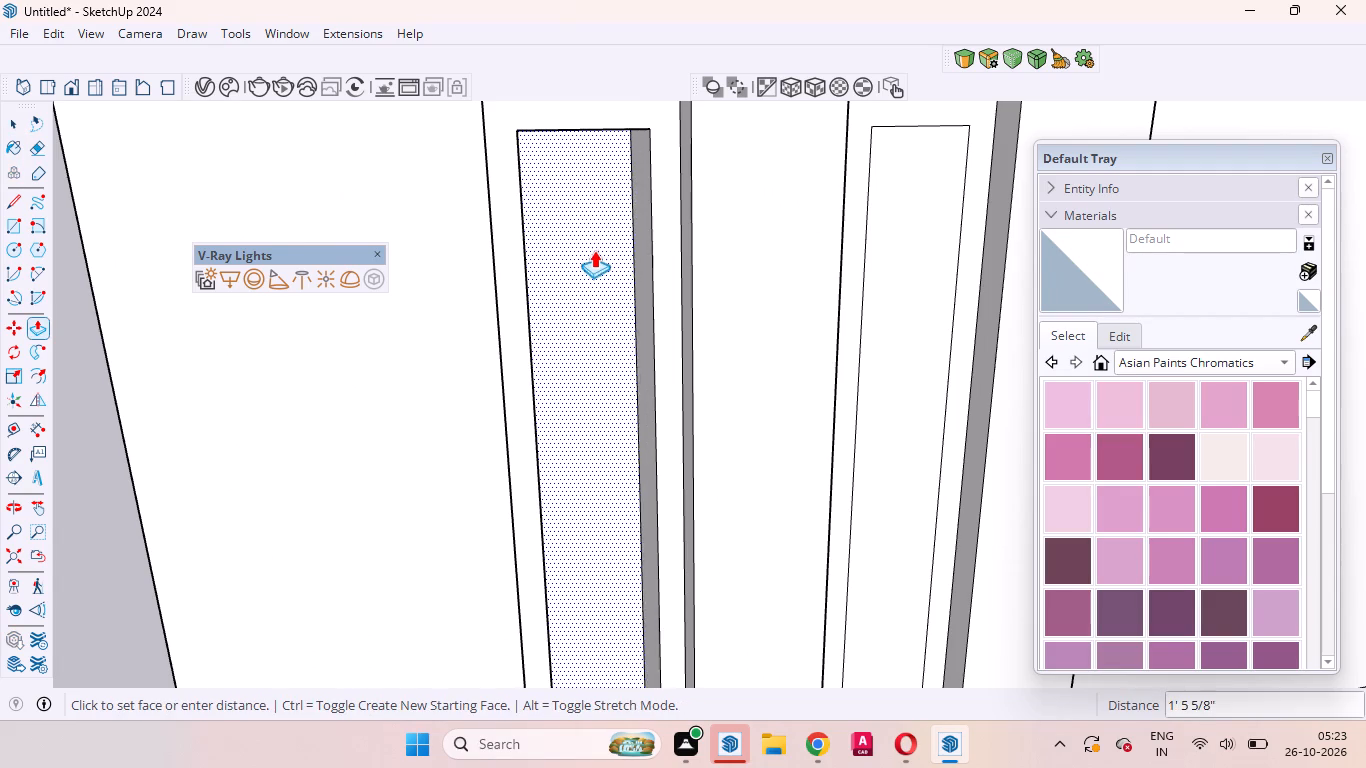
{"action": "left_click_drag", "start_coordinate": [594, 250], "coordinate": [594, 249]}
{"action": "key", "text": "3"}
{"action": "key", "text": "Return"}
{"action": "key", "text": "space"}
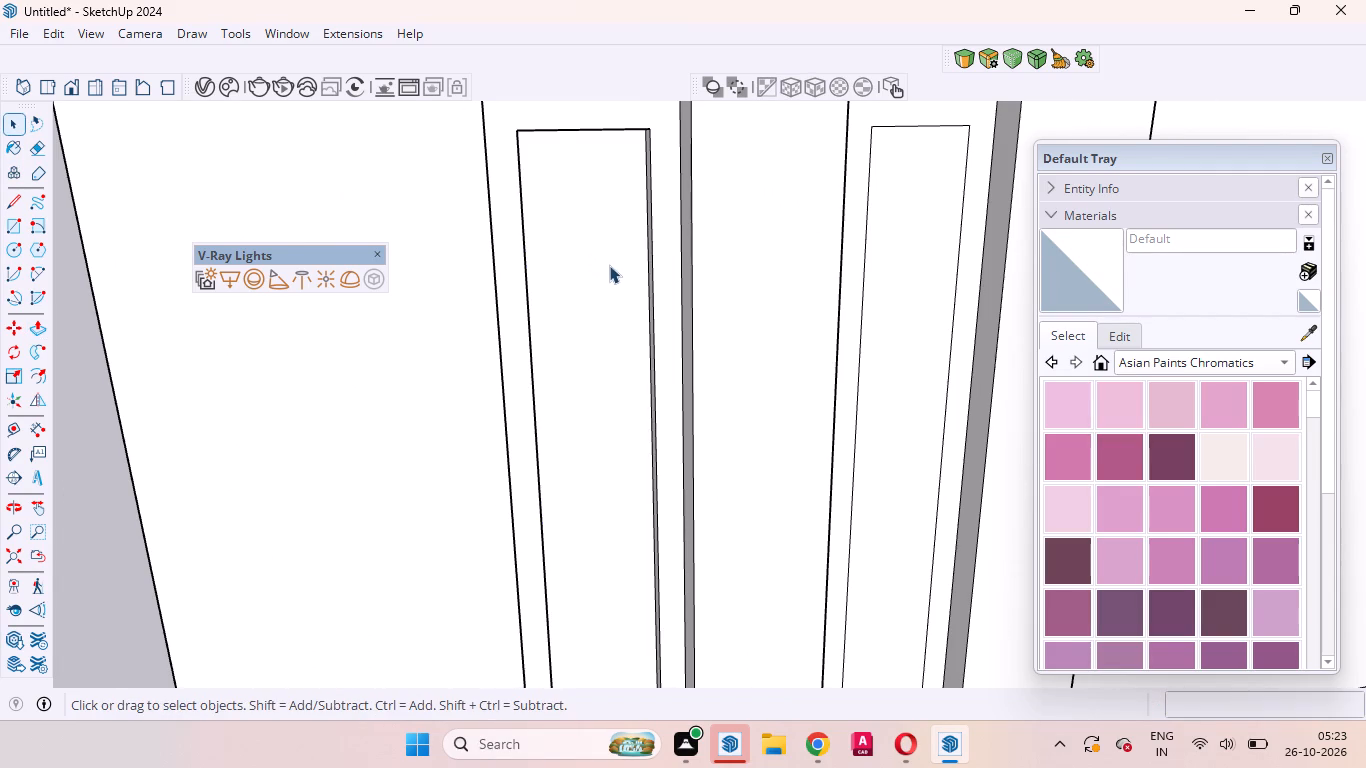
Recess the inset rectangle between the second and third angled panels by the same 3" depth.
{"action": "scroll", "coordinate": [609, 265], "scroll_direction": "up", "scroll_amount": 6}
{"action": "middle_click_drag", "start_coordinate": [609, 313], "coordinate": [794, 398]}
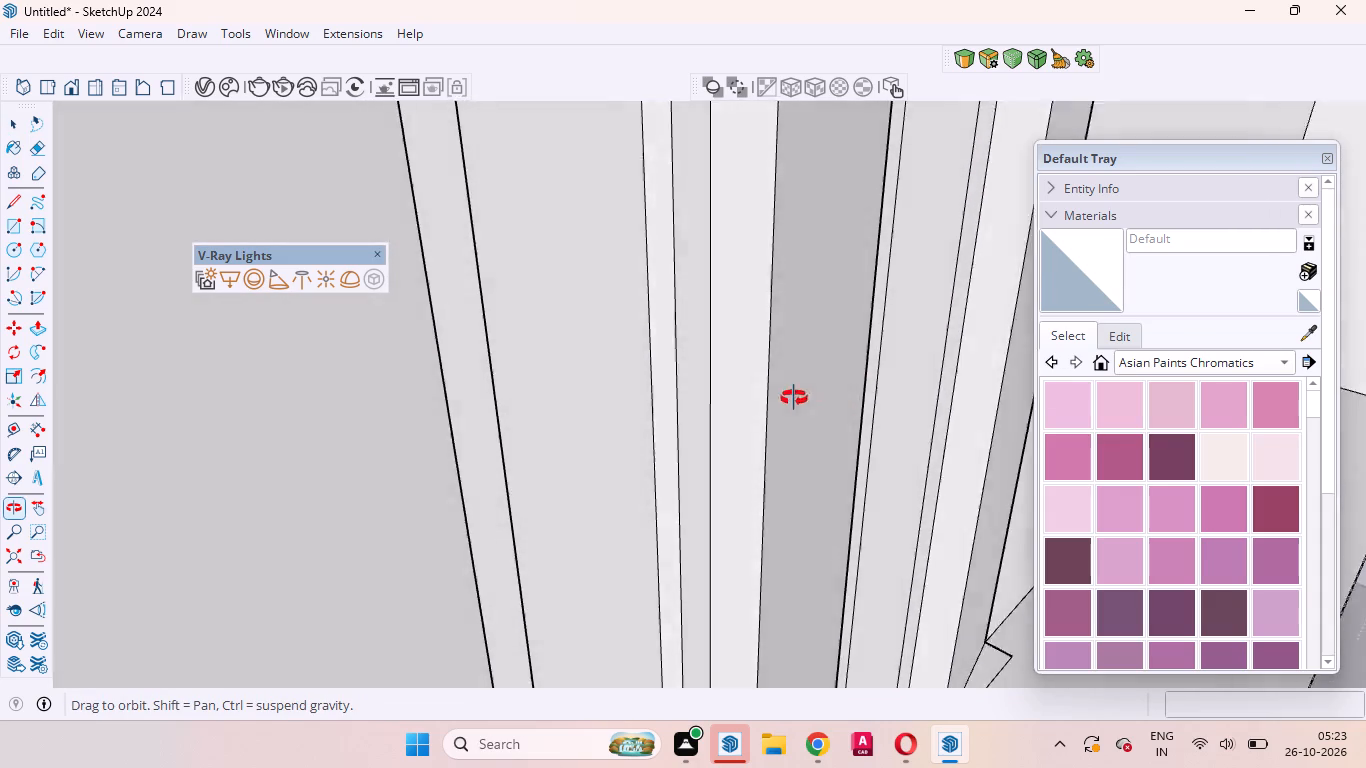
{"action": "middle_click_drag", "start_coordinate": [794, 398], "coordinate": [693, 318]}
{"action": "scroll", "coordinate": [660, 378], "scroll_direction": "down", "scroll_amount": 4}
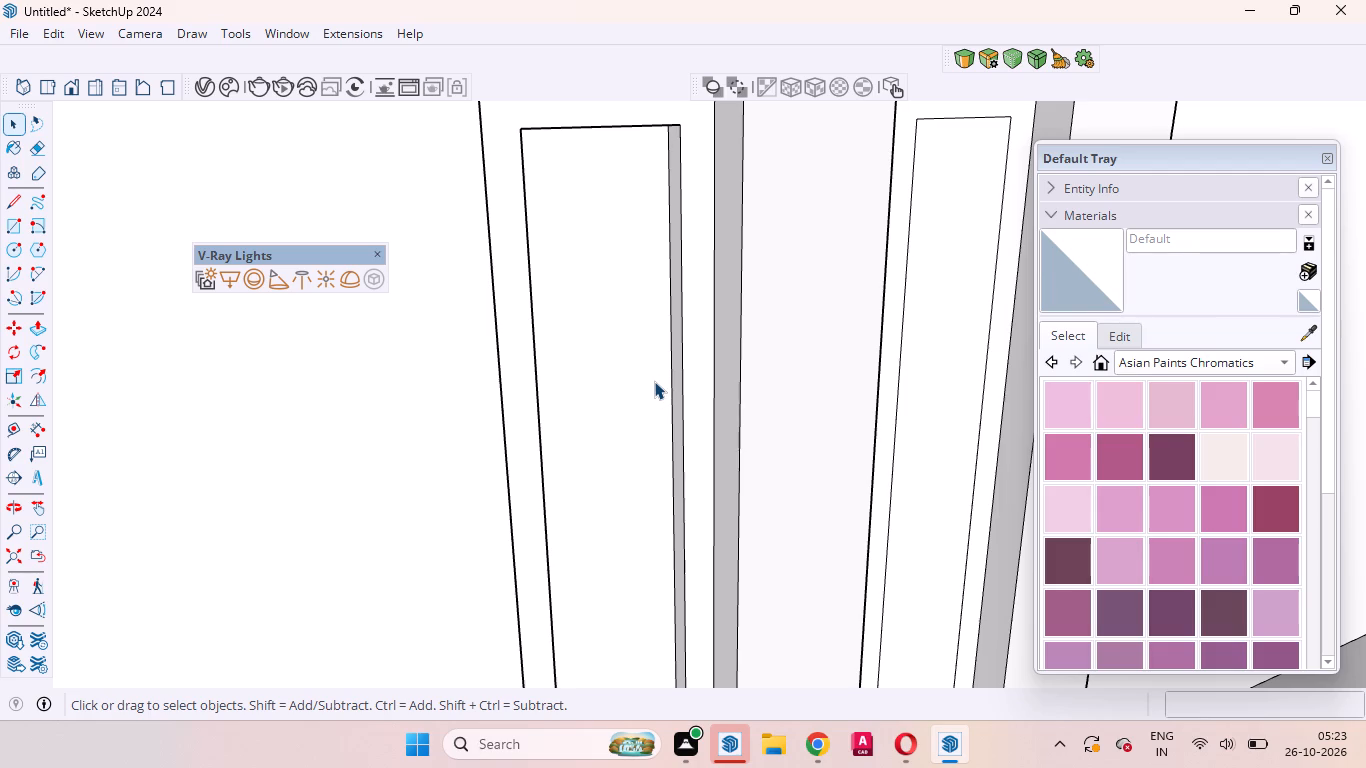
{"action": "scroll", "coordinate": [646, 388], "scroll_direction": "down", "scroll_amount": 5}
{"action": "scroll", "coordinate": [671, 341], "scroll_direction": "up", "scroll_amount": 4}
{"action": "scroll", "coordinate": [849, 311], "scroll_direction": "up", "scroll_amount": 2}
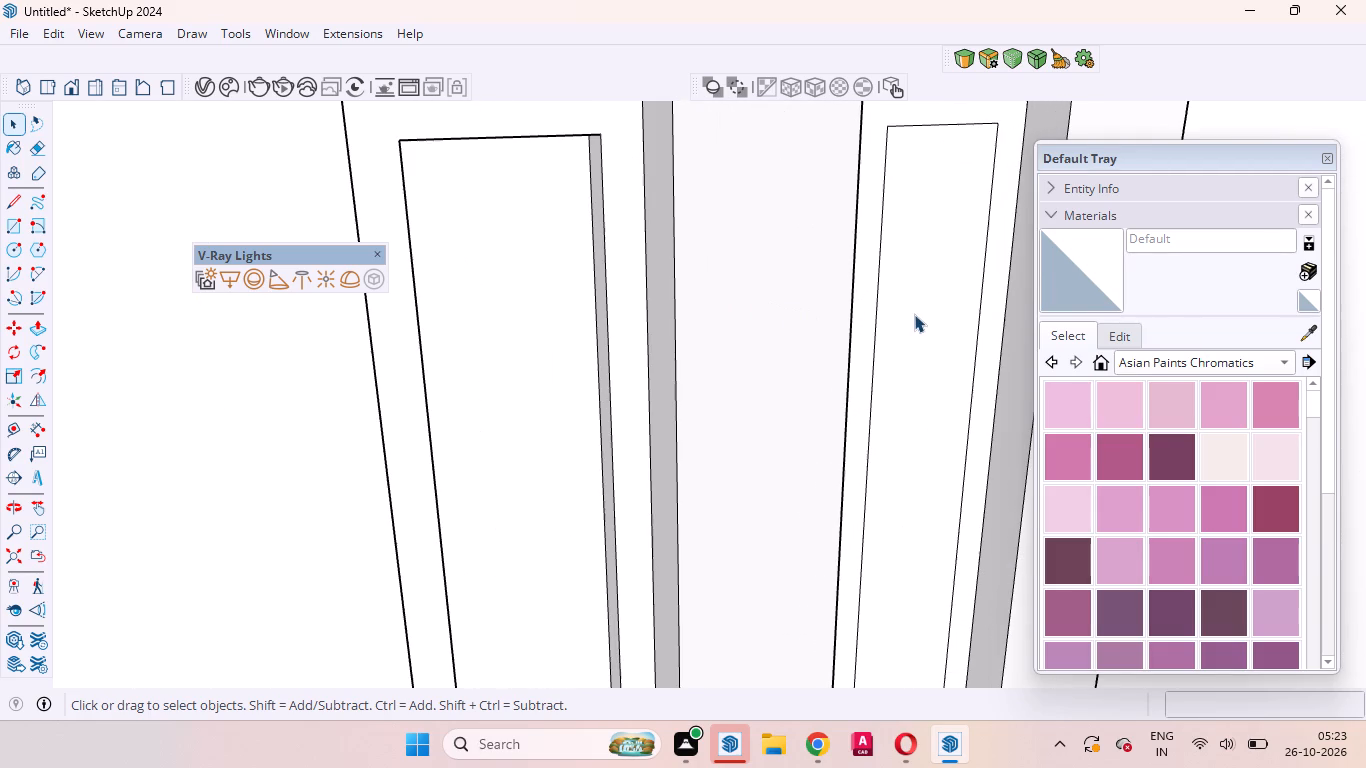
{"action": "left_click", "coordinate": [914, 314]}
{"action": "key", "text": "p"}
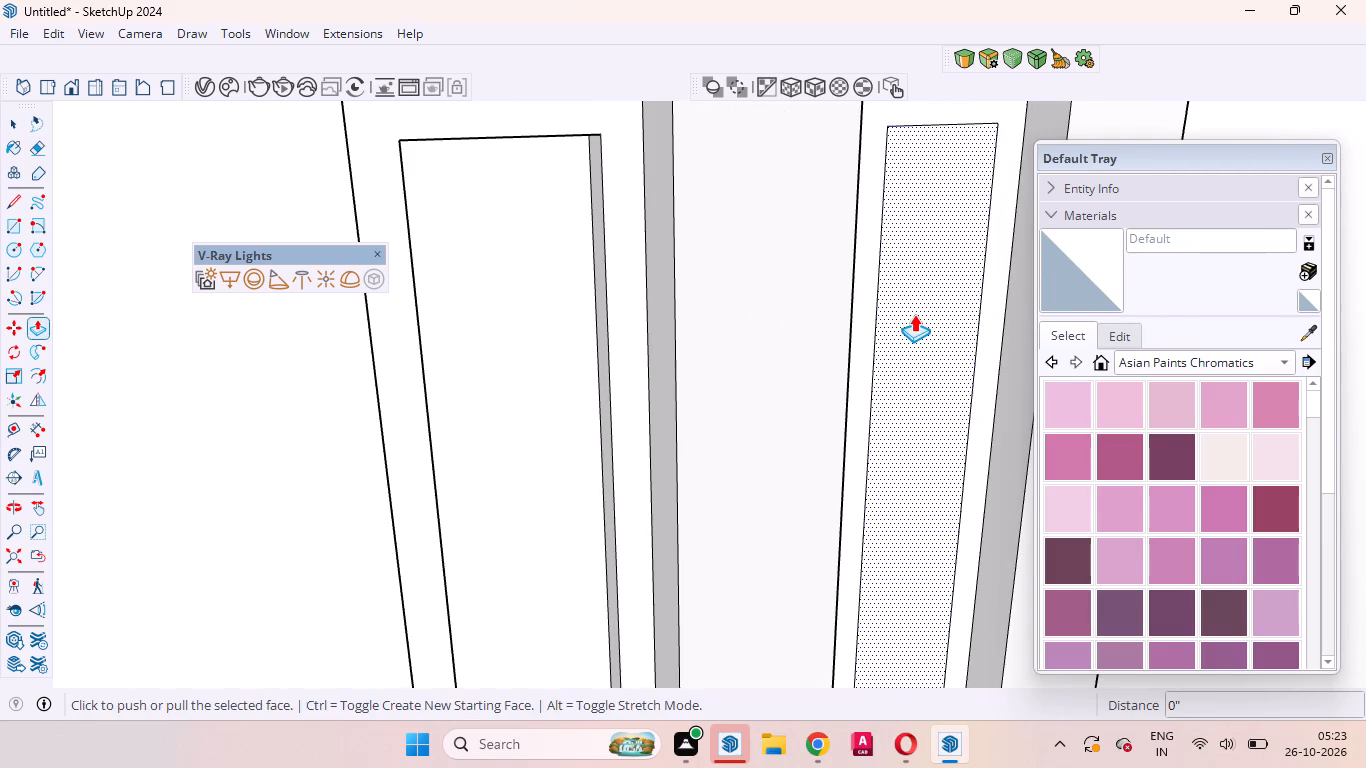
{"action": "double_click", "coordinate": [914, 314]}
{"action": "key", "text": "space"}
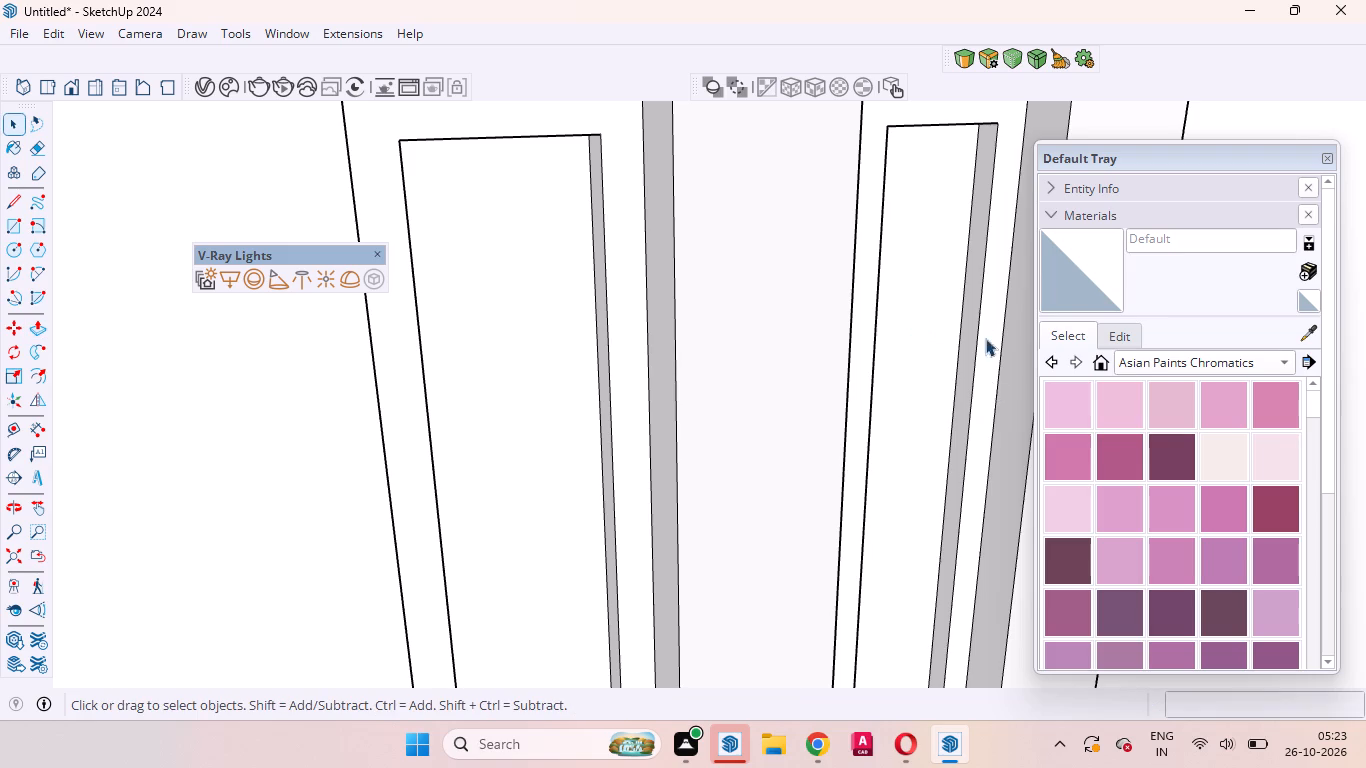
Paint the border faces around both window strip recesses black with Color M09 from the Colors collection.
{"action": "scroll", "coordinate": [577, 517], "scroll_direction": "down", "scroll_amount": 10}
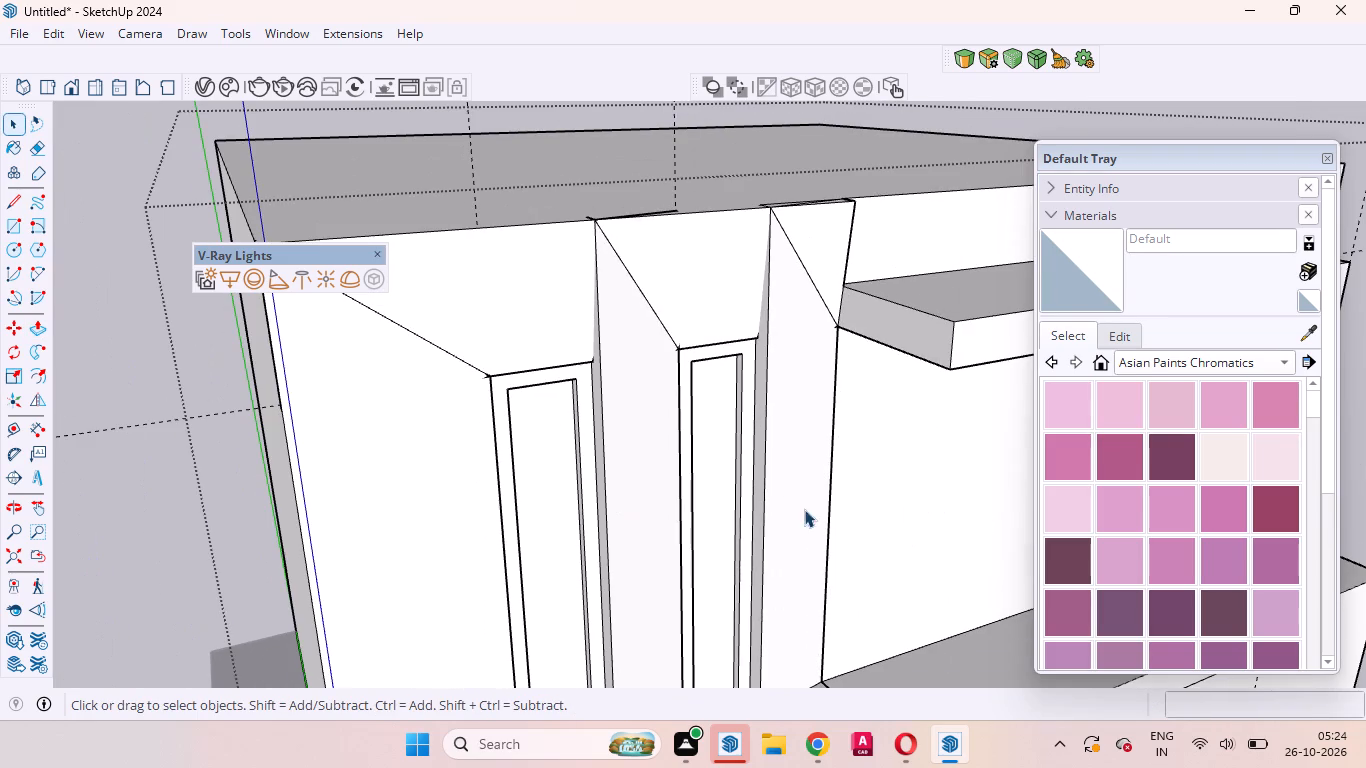
{"action": "scroll", "coordinate": [669, 477], "scroll_direction": "down", "scroll_amount": 15}
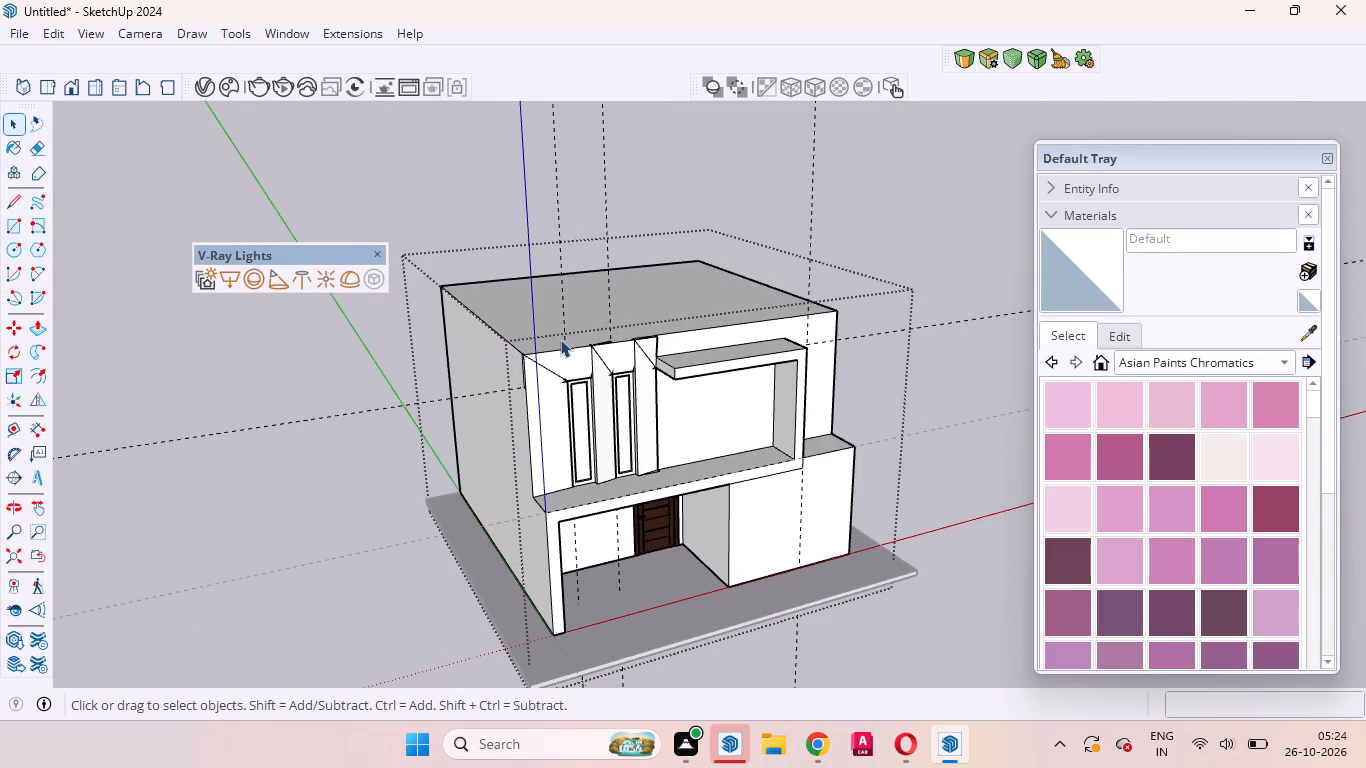
{"action": "left_click", "coordinate": [1288, 362]}
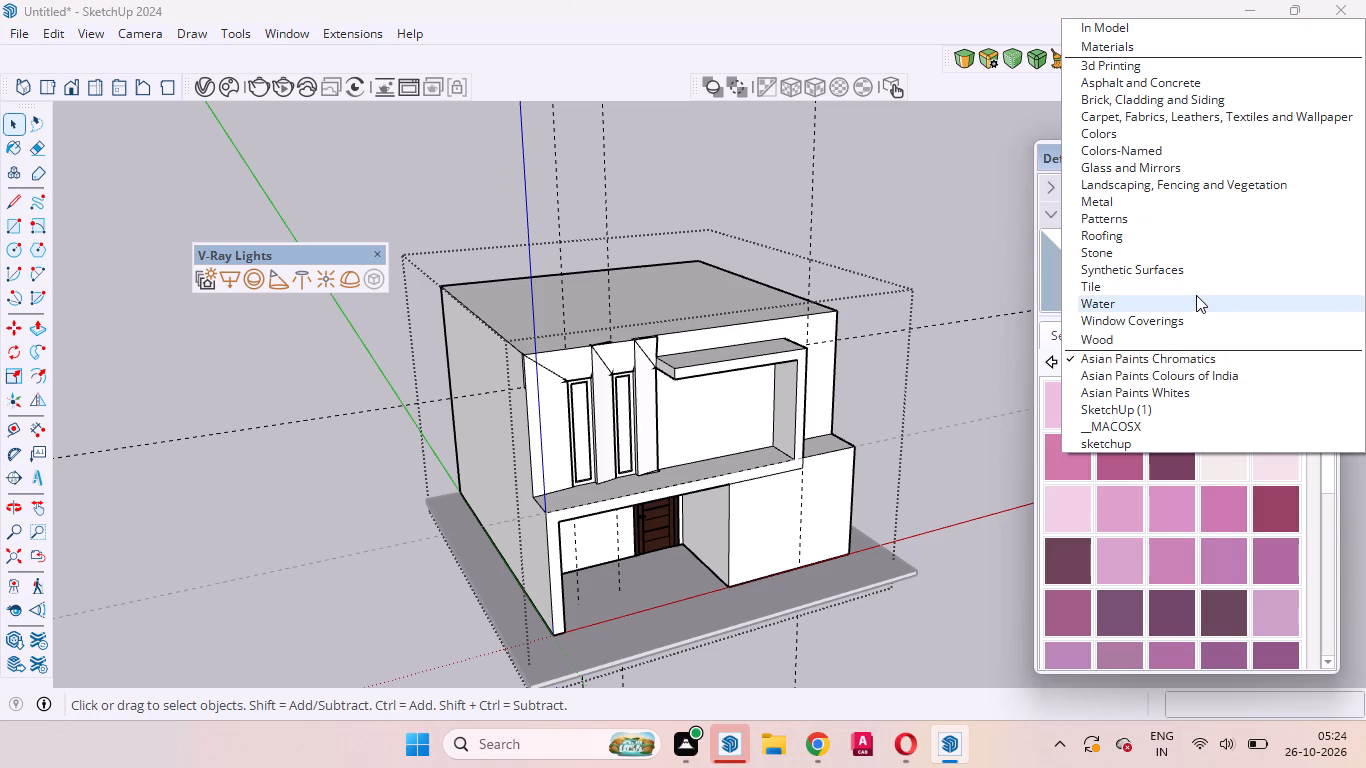
{"action": "left_click", "coordinate": [1111, 131]}
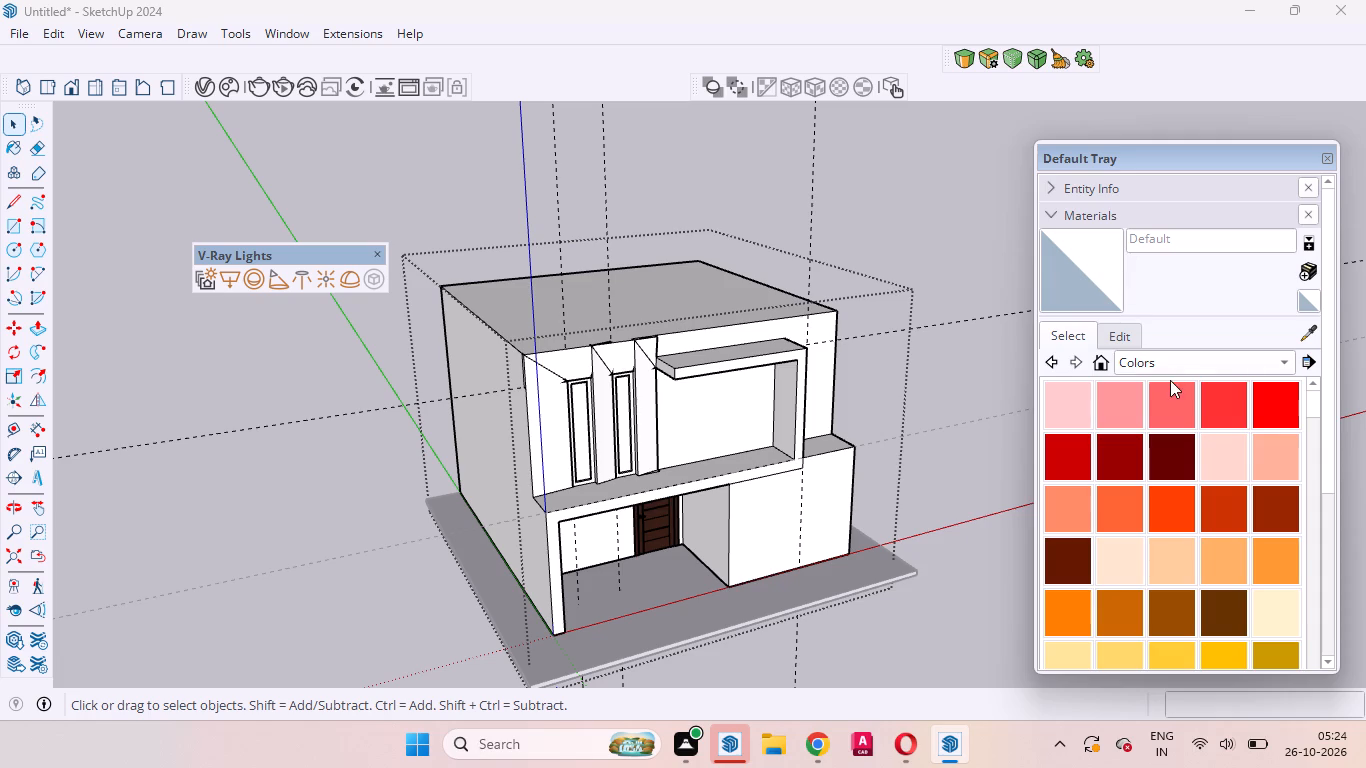
{"action": "scroll", "coordinate": [1170, 380], "scroll_direction": "down", "scroll_amount": 20}
{"action": "scroll", "coordinate": [1170, 380], "scroll_direction": "down", "scroll_amount": 5}
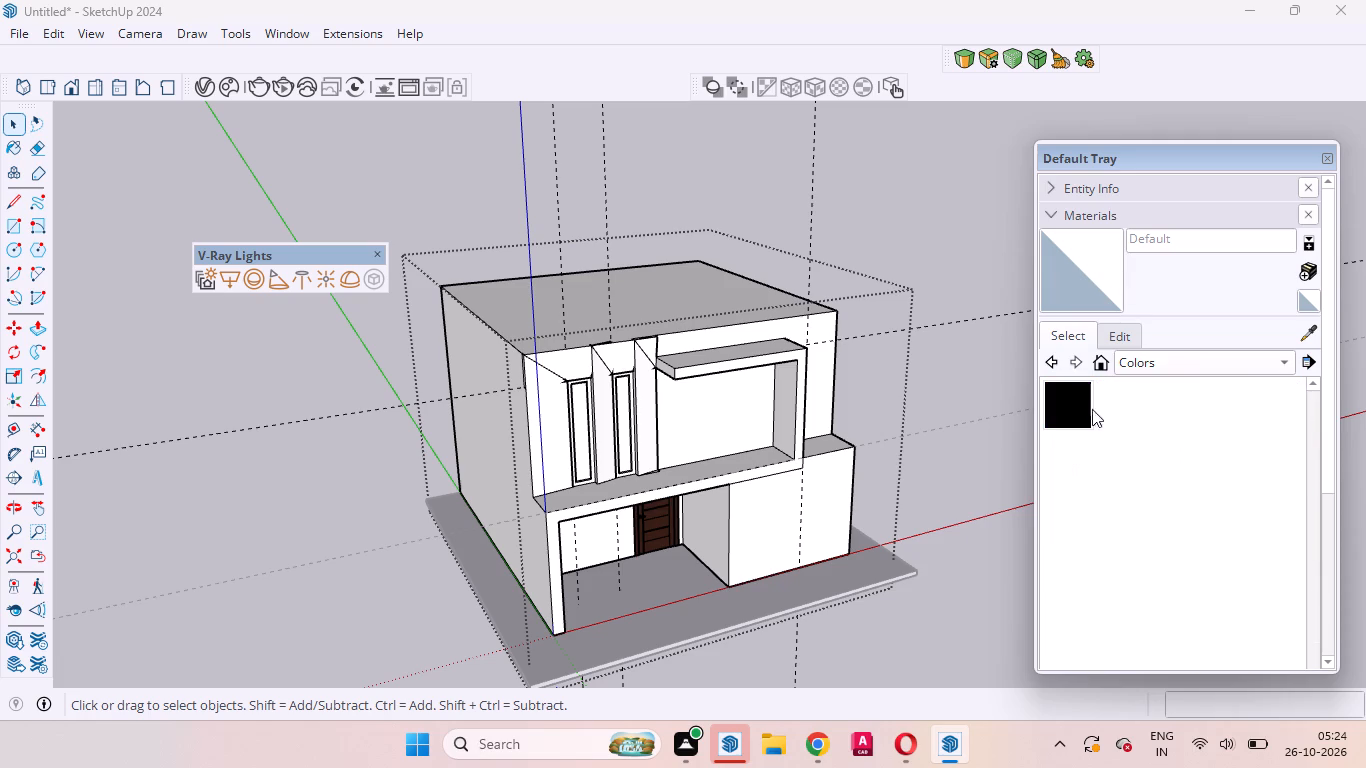
{"action": "left_click", "coordinate": [1073, 405]}
{"action": "scroll", "coordinate": [547, 395], "scroll_direction": "up", "scroll_amount": 6}
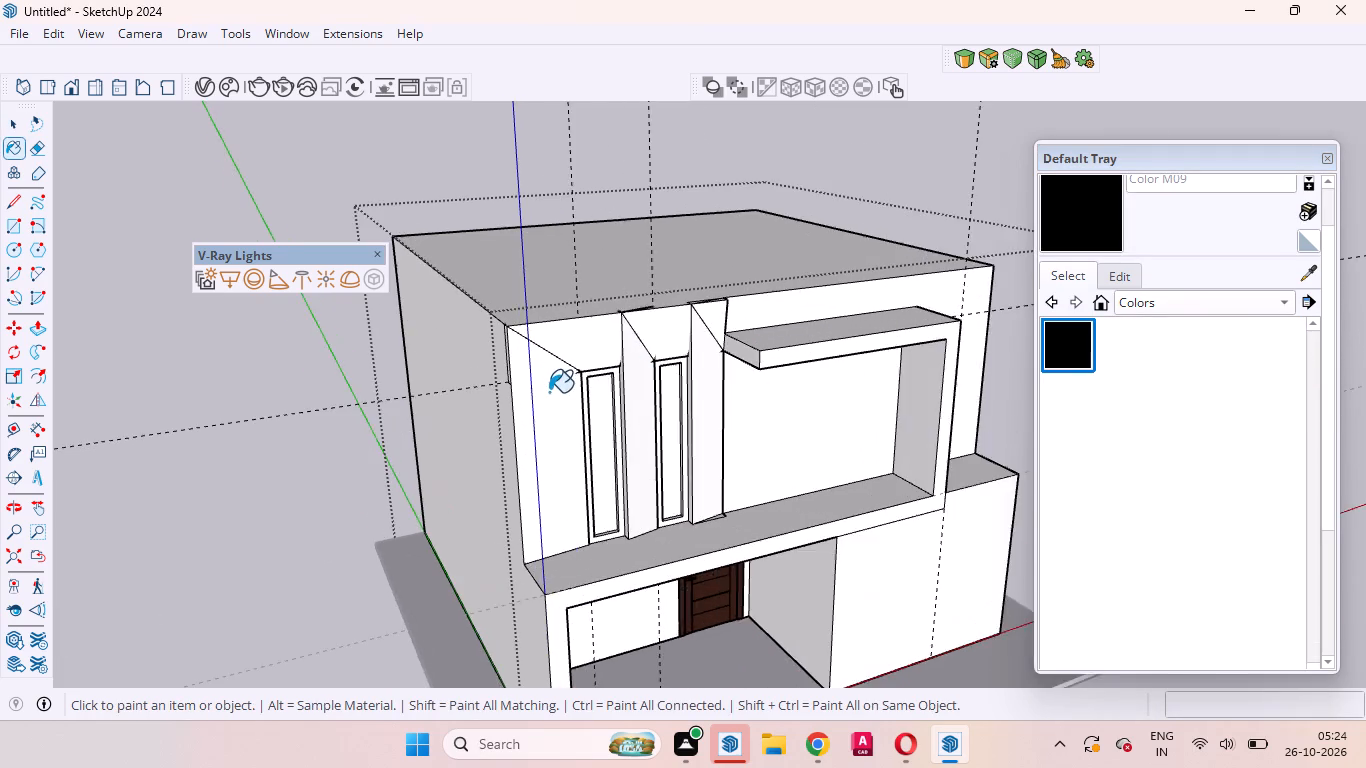
{"action": "scroll", "coordinate": [549, 392], "scroll_direction": "up", "scroll_amount": 20}
{"action": "scroll", "coordinate": [549, 392], "scroll_direction": "up", "scroll_amount": 1}
{"action": "left_click", "coordinate": [667, 329]}
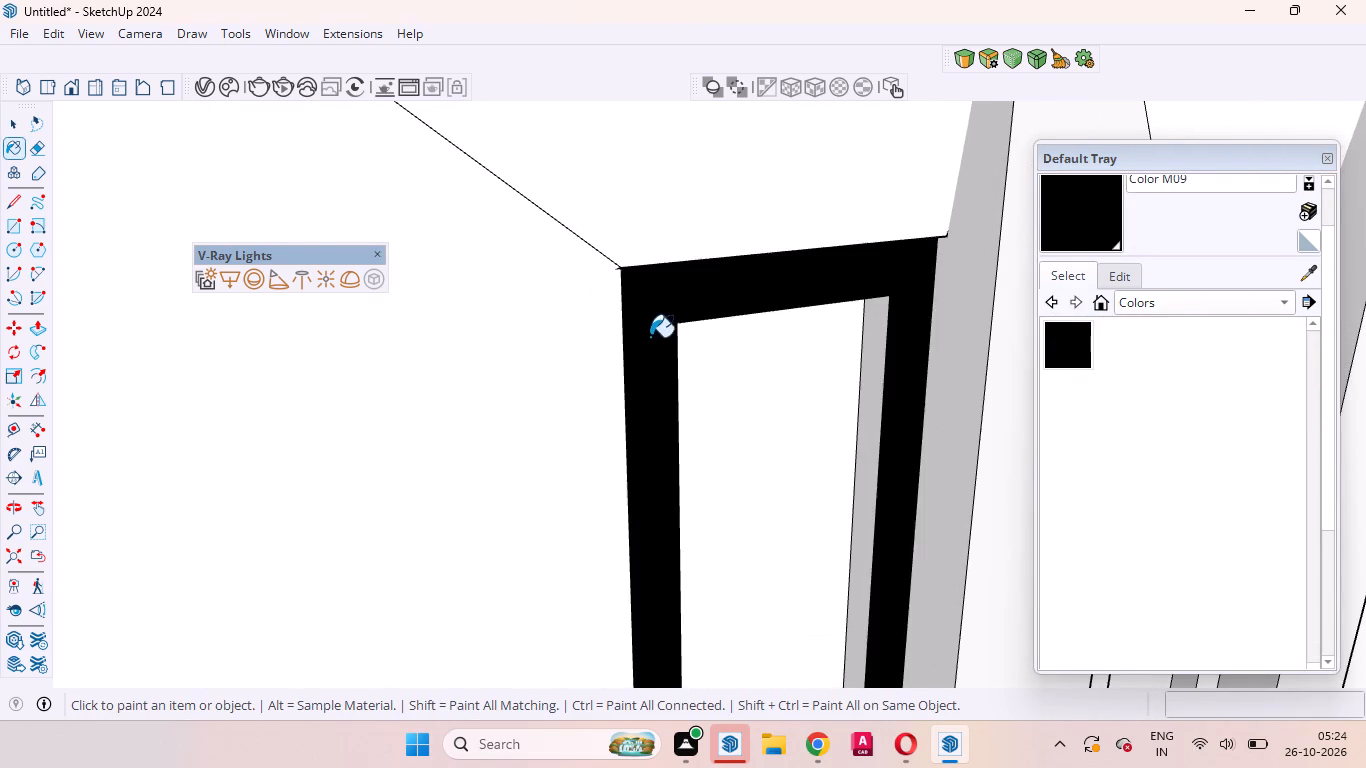
{"action": "scroll", "coordinate": [633, 333], "scroll_direction": "down", "scroll_amount": 15}
{"action": "scroll", "coordinate": [800, 302], "scroll_direction": "up", "scroll_amount": 1}
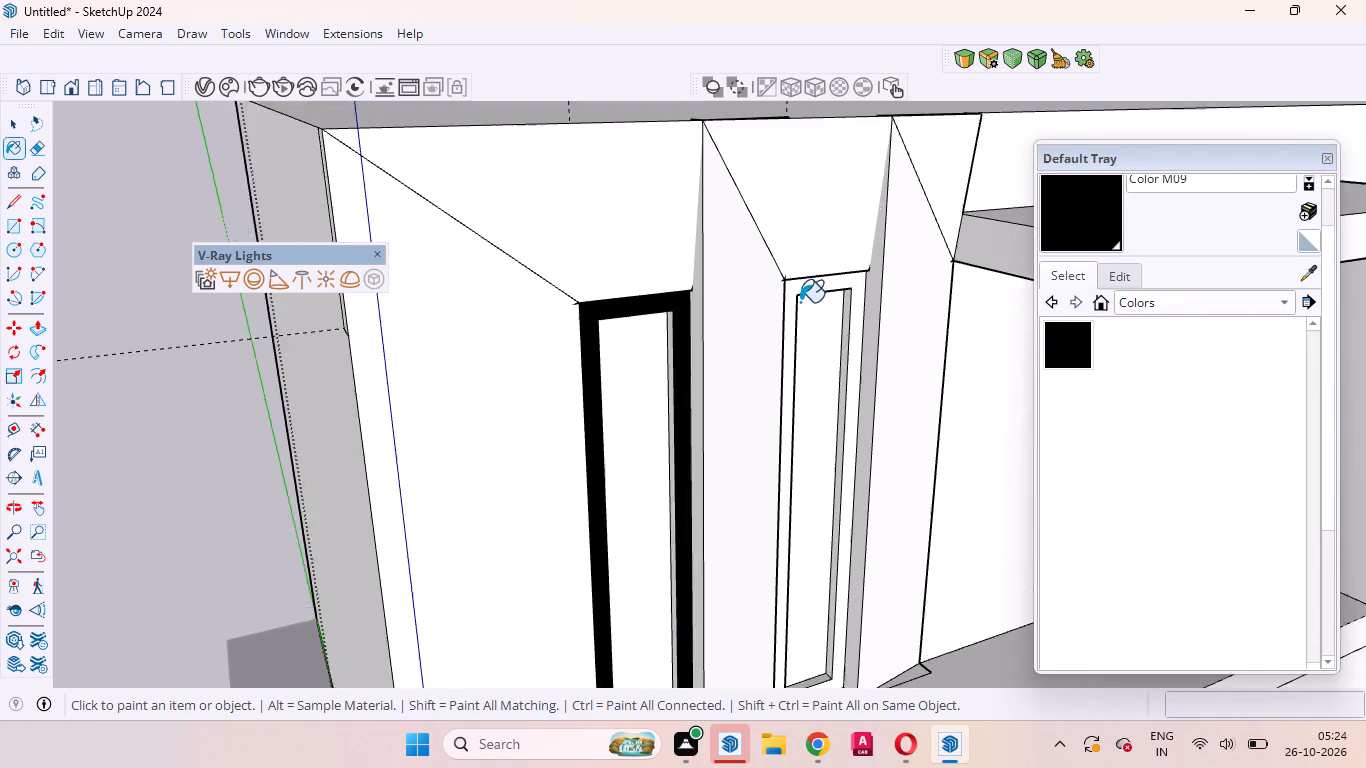
{"action": "scroll", "coordinate": [800, 302], "scroll_direction": "up", "scroll_amount": 11}
{"action": "left_click", "coordinate": [781, 286]}
Paint the right-hand inner side faces of both window strip recesses black with Color M09.
{"action": "scroll", "coordinate": [792, 278], "scroll_direction": "down", "scroll_amount": 9}
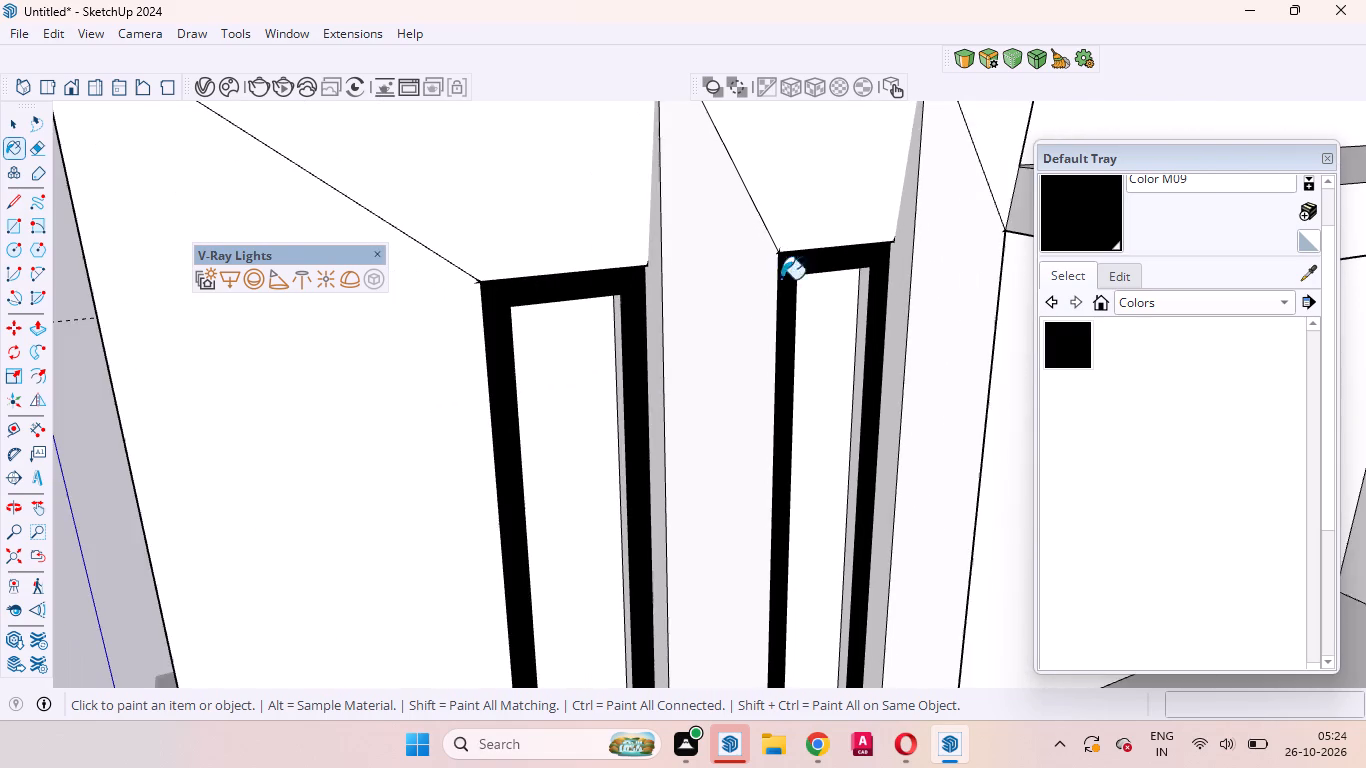
{"action": "scroll", "coordinate": [622, 344], "scroll_direction": "up", "scroll_amount": 11}
{"action": "left_click", "coordinate": [613, 325]}
{"action": "scroll", "coordinate": [613, 325], "scroll_direction": "down", "scroll_amount": 5}
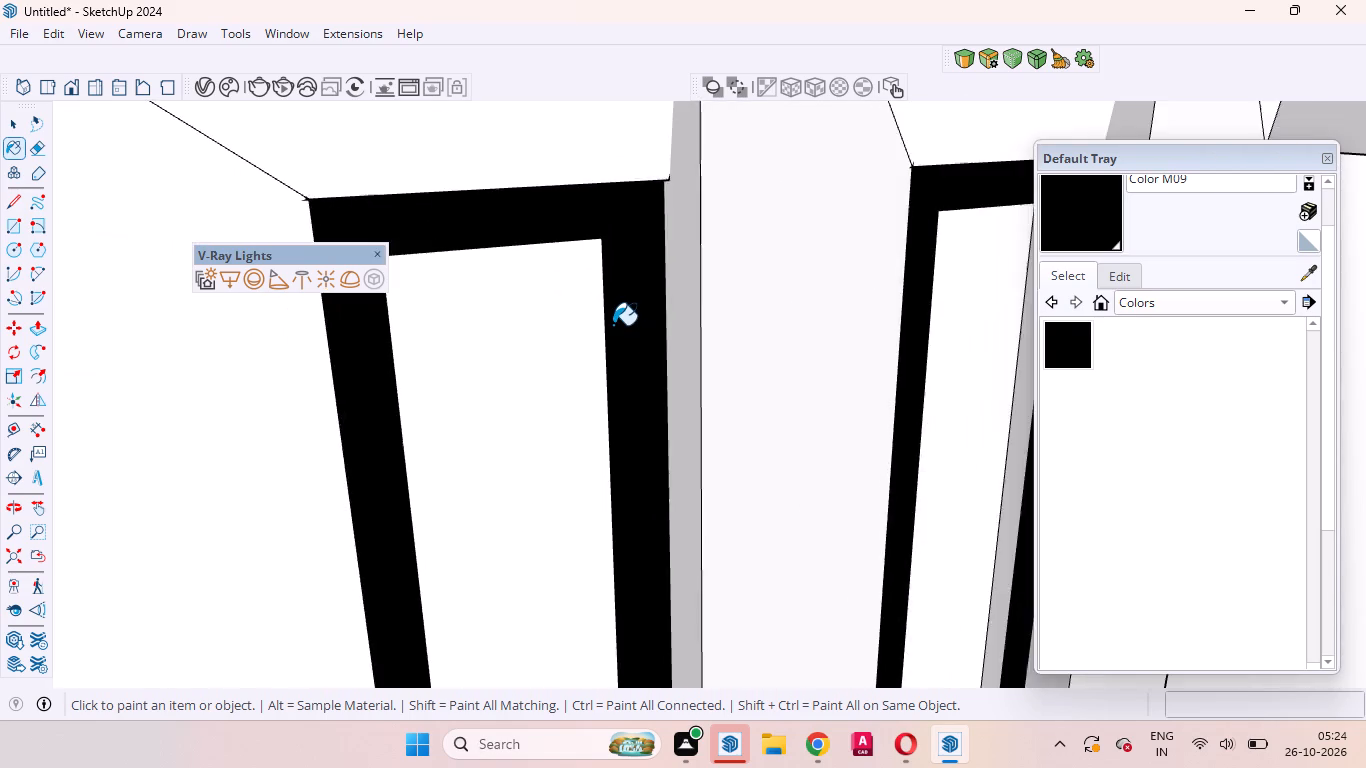
{"action": "scroll", "coordinate": [613, 325], "scroll_direction": "down", "scroll_amount": 11}
{"action": "scroll", "coordinate": [749, 322], "scroll_direction": "up", "scroll_amount": 5}
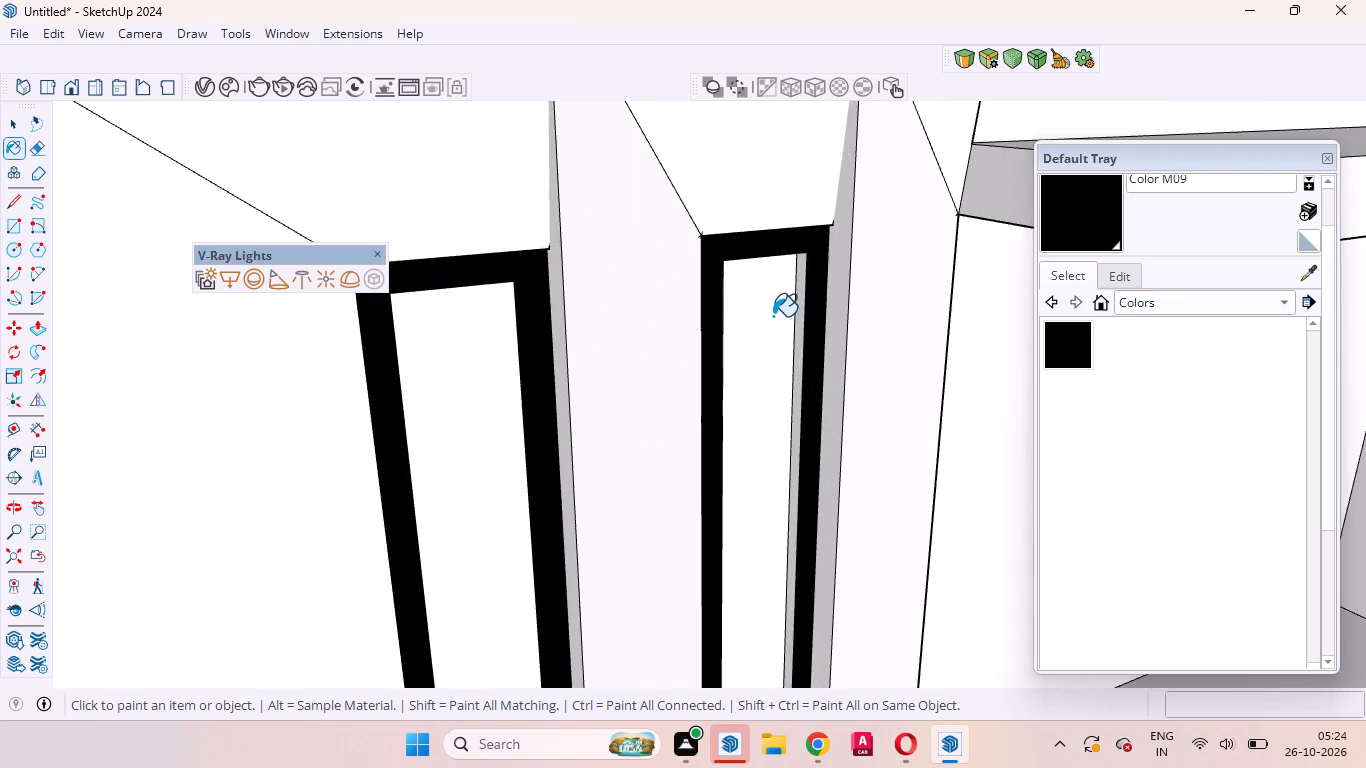
{"action": "scroll", "coordinate": [773, 316], "scroll_direction": "up", "scroll_amount": 10}
{"action": "left_click", "coordinate": [823, 300]}
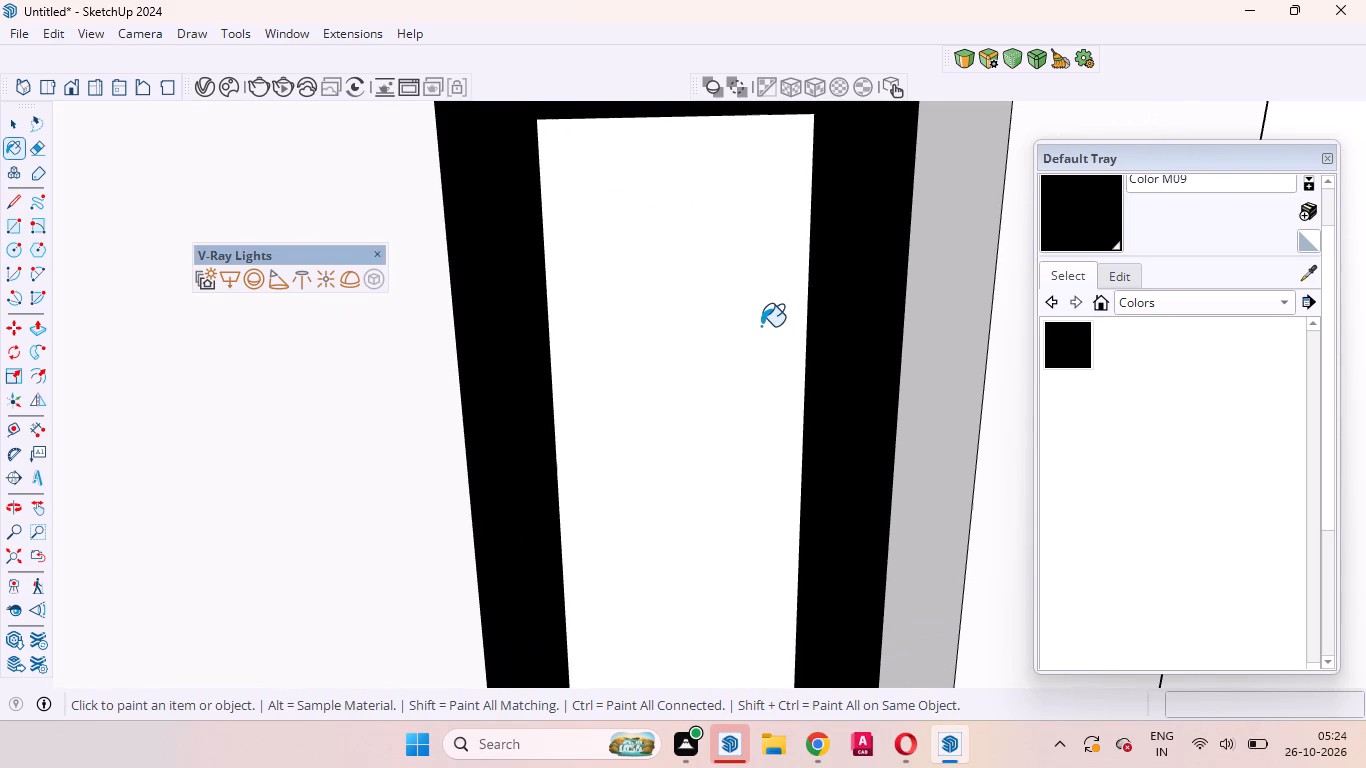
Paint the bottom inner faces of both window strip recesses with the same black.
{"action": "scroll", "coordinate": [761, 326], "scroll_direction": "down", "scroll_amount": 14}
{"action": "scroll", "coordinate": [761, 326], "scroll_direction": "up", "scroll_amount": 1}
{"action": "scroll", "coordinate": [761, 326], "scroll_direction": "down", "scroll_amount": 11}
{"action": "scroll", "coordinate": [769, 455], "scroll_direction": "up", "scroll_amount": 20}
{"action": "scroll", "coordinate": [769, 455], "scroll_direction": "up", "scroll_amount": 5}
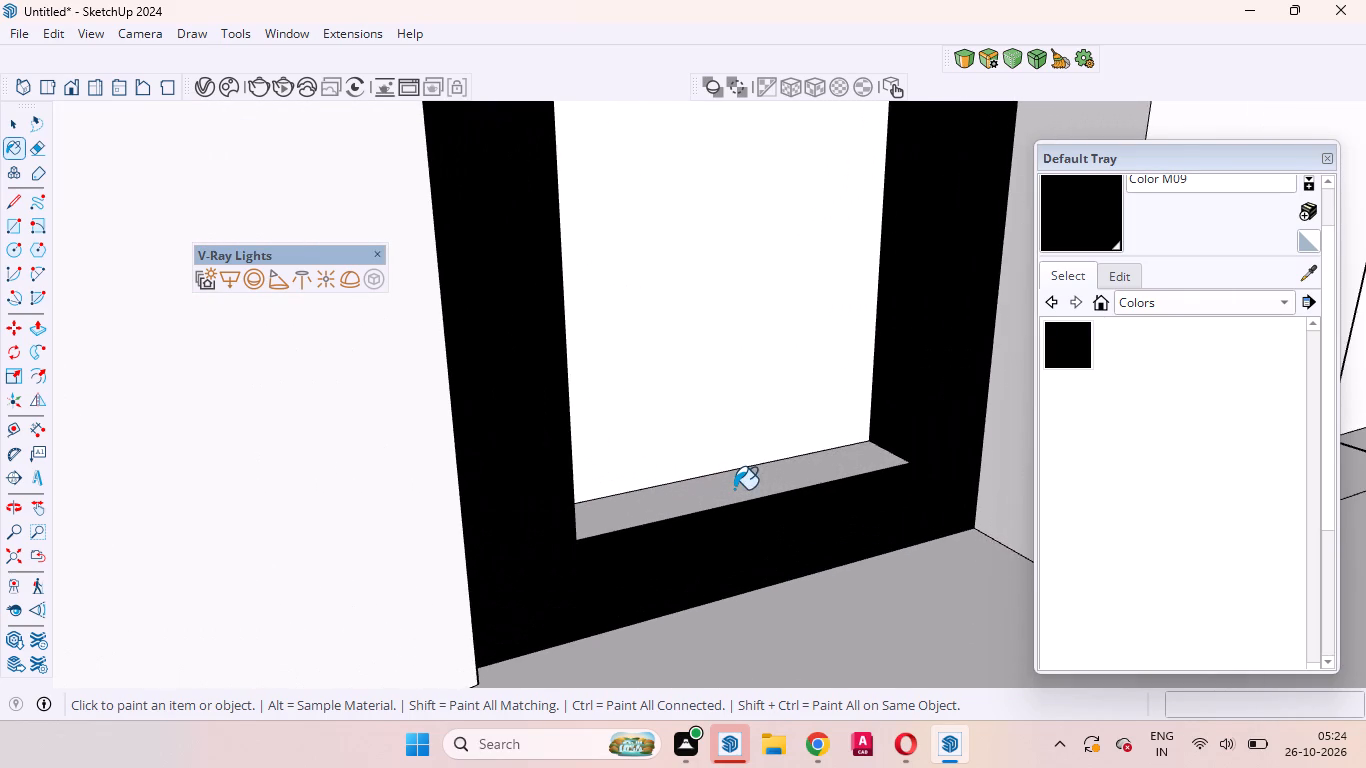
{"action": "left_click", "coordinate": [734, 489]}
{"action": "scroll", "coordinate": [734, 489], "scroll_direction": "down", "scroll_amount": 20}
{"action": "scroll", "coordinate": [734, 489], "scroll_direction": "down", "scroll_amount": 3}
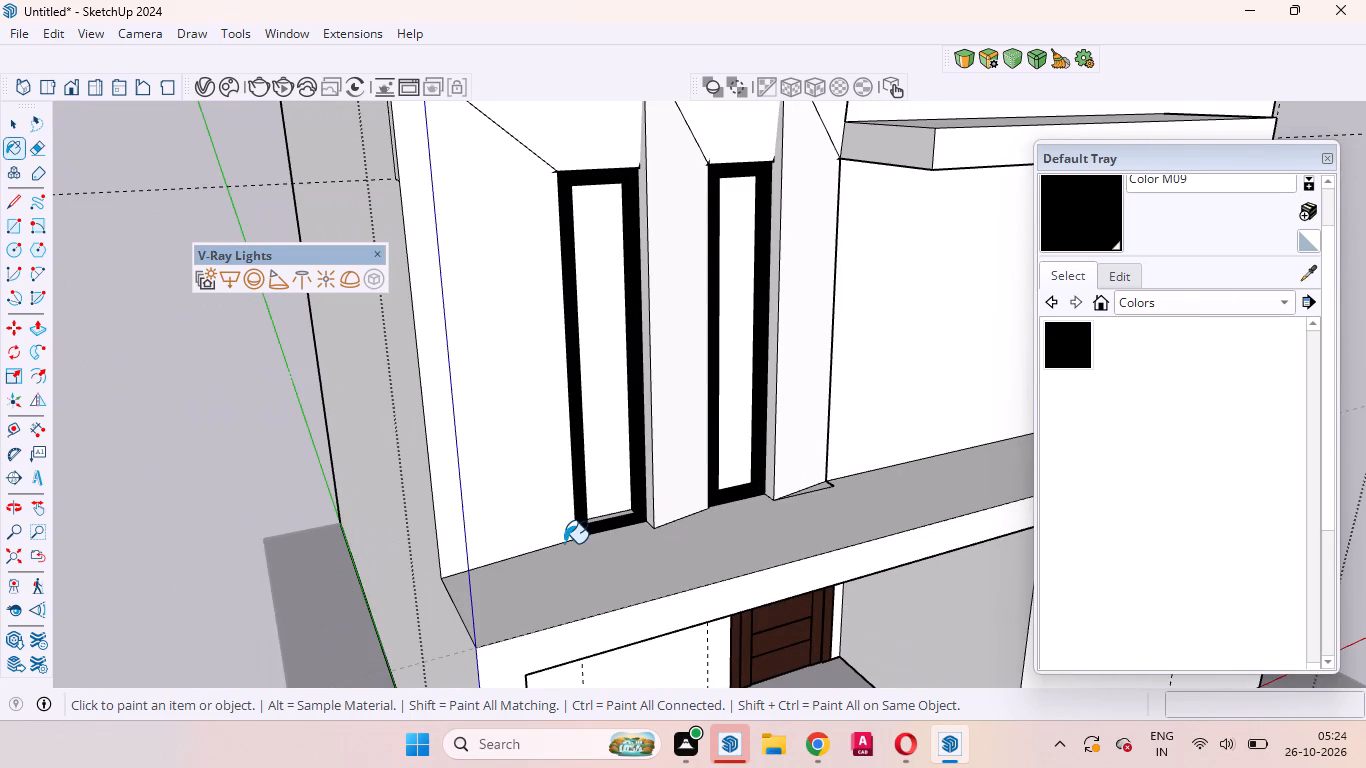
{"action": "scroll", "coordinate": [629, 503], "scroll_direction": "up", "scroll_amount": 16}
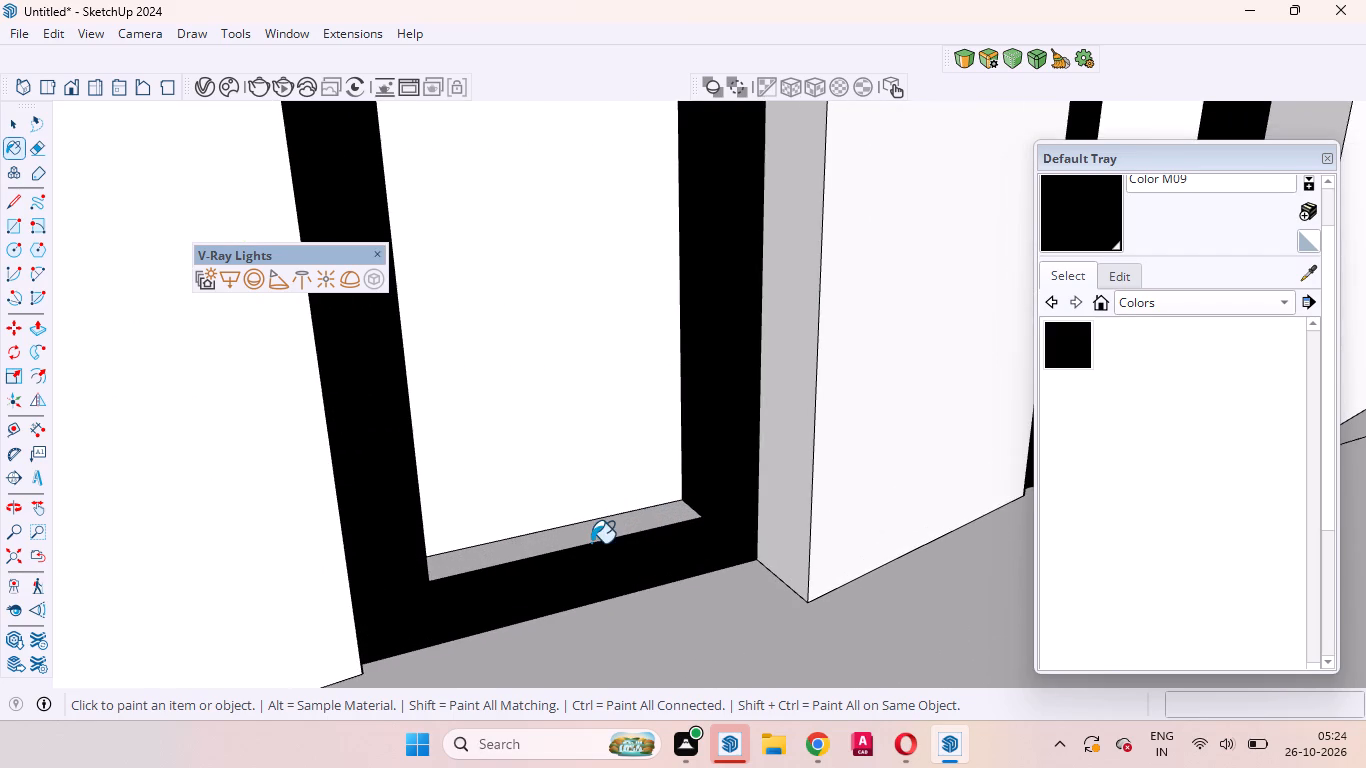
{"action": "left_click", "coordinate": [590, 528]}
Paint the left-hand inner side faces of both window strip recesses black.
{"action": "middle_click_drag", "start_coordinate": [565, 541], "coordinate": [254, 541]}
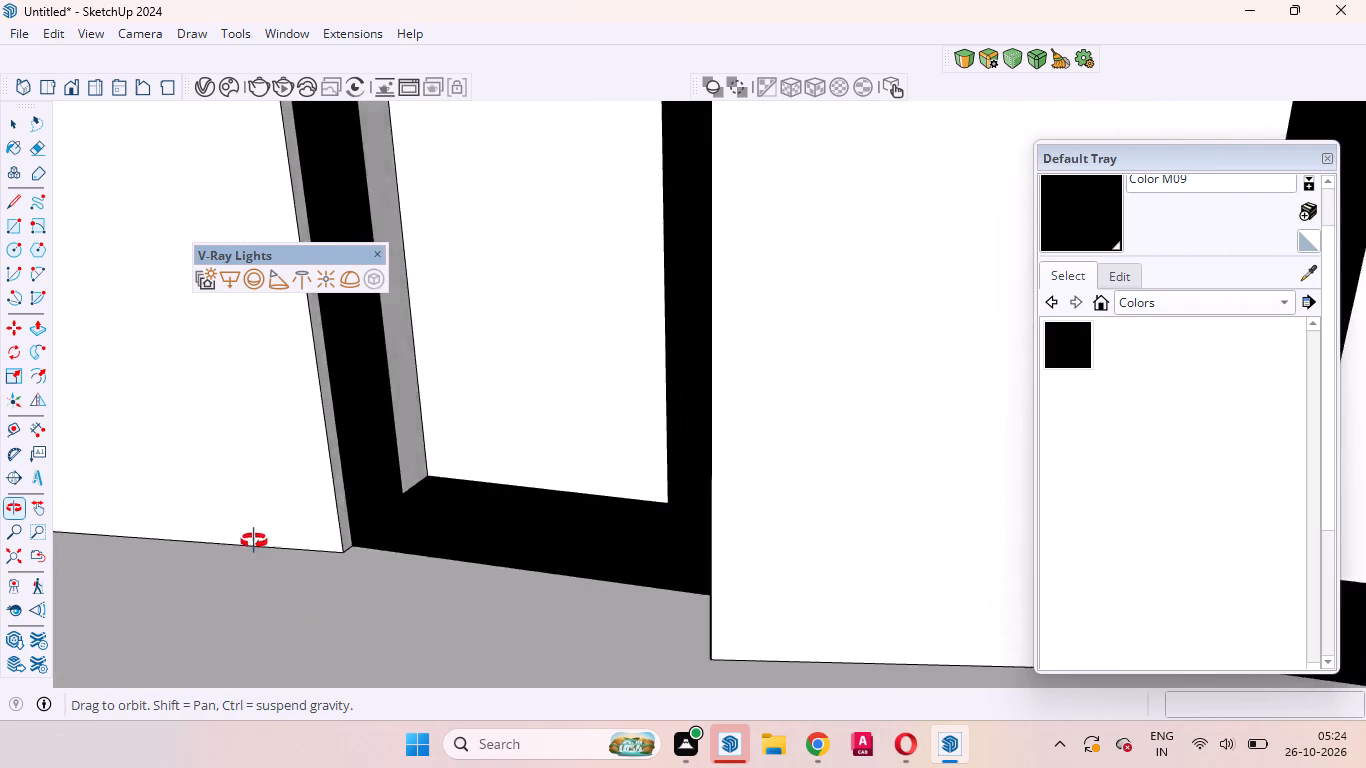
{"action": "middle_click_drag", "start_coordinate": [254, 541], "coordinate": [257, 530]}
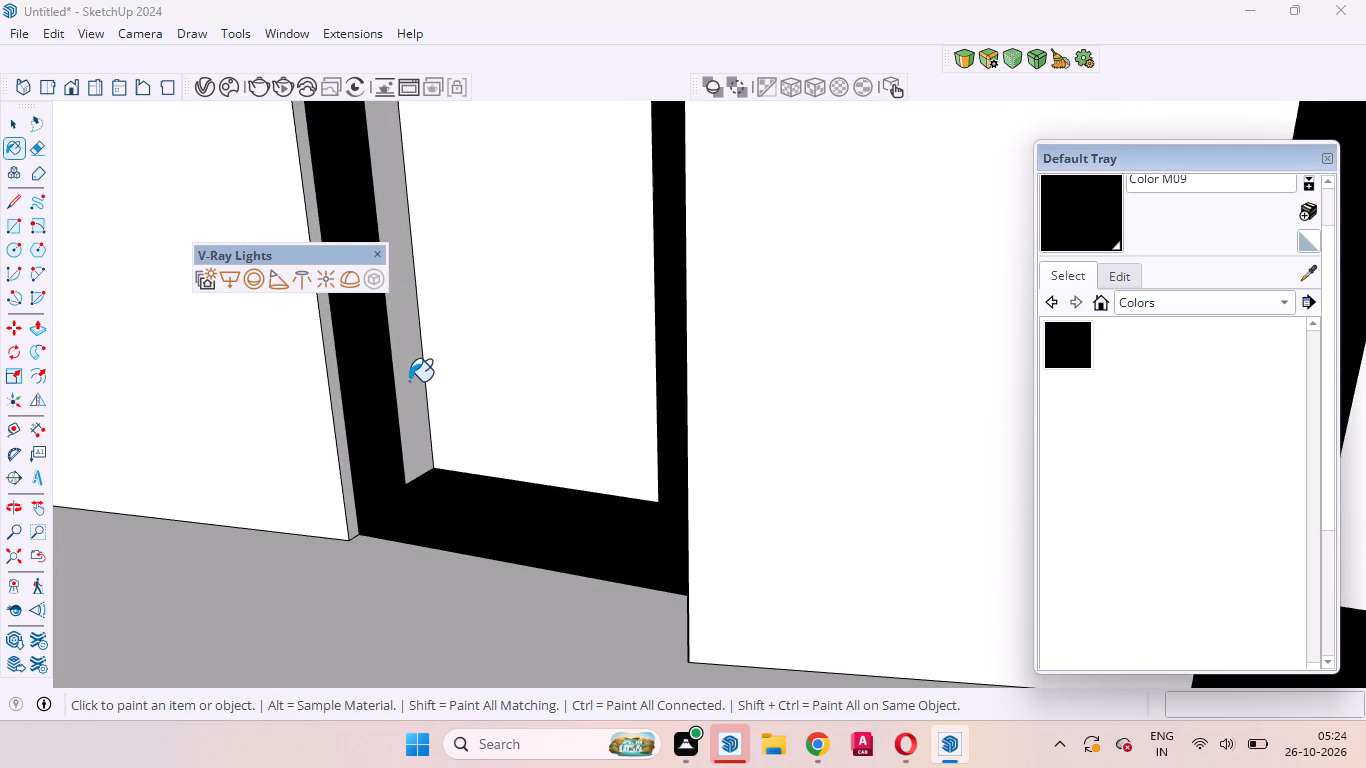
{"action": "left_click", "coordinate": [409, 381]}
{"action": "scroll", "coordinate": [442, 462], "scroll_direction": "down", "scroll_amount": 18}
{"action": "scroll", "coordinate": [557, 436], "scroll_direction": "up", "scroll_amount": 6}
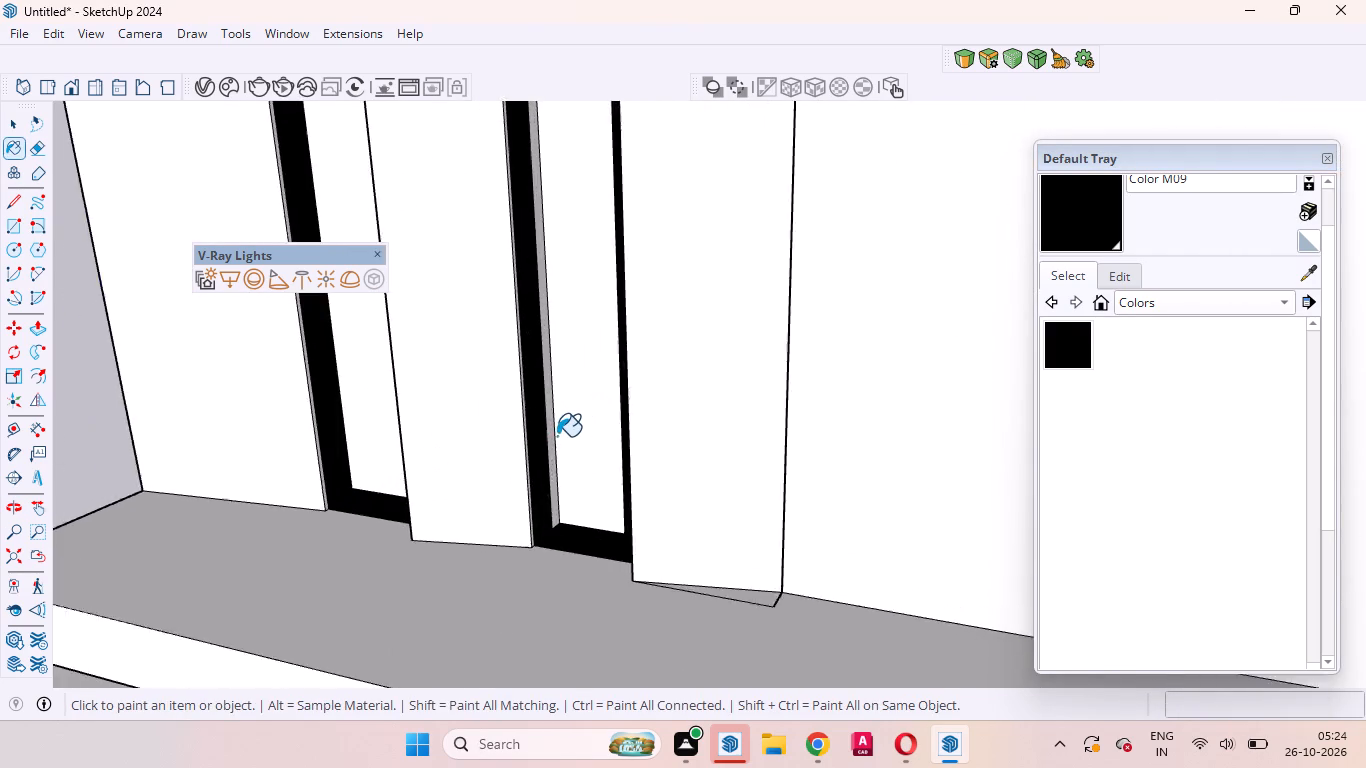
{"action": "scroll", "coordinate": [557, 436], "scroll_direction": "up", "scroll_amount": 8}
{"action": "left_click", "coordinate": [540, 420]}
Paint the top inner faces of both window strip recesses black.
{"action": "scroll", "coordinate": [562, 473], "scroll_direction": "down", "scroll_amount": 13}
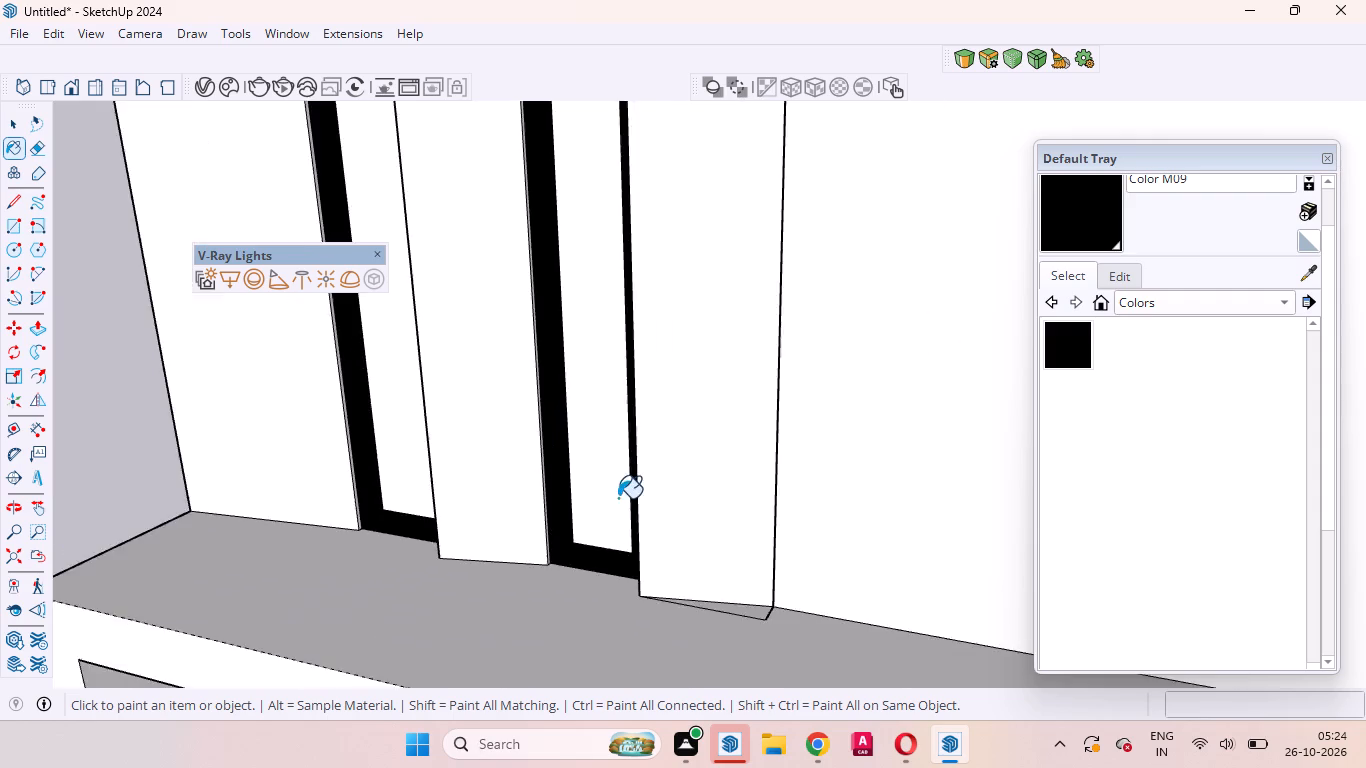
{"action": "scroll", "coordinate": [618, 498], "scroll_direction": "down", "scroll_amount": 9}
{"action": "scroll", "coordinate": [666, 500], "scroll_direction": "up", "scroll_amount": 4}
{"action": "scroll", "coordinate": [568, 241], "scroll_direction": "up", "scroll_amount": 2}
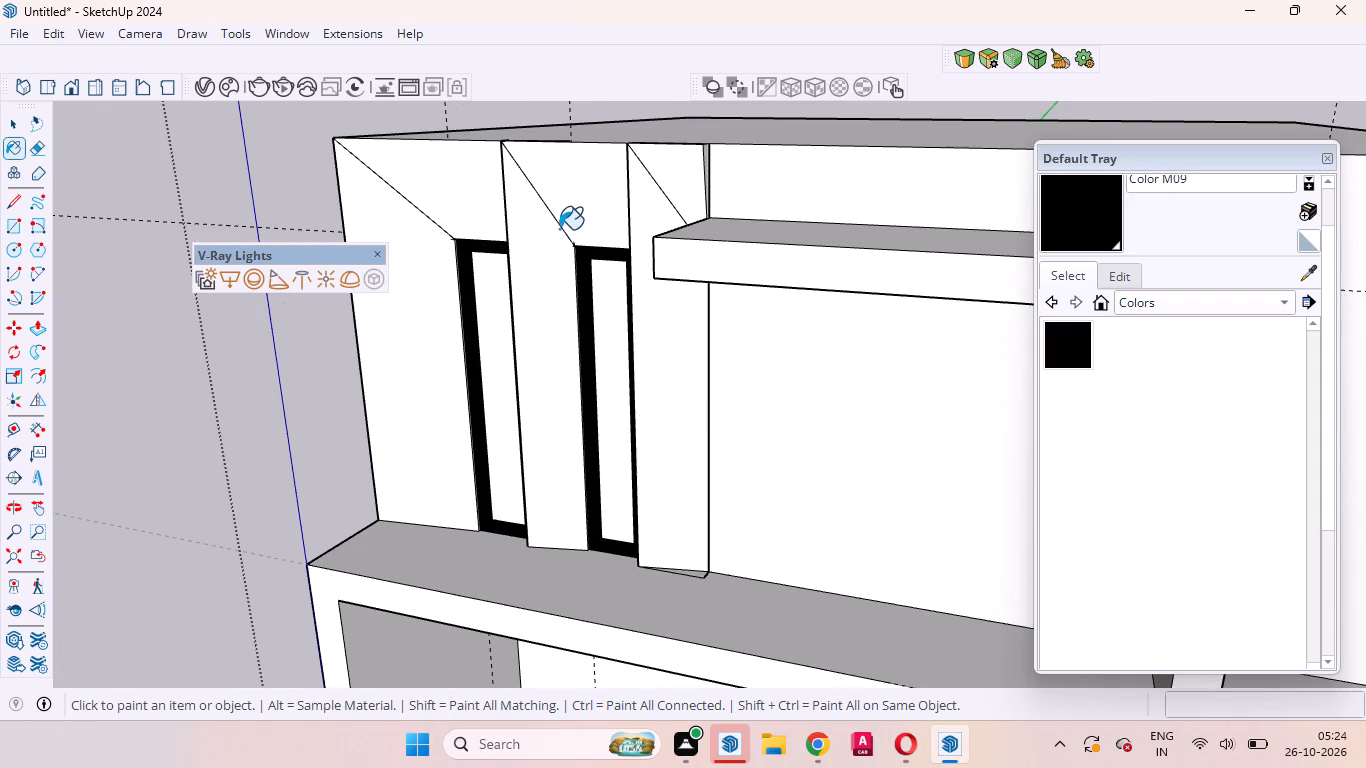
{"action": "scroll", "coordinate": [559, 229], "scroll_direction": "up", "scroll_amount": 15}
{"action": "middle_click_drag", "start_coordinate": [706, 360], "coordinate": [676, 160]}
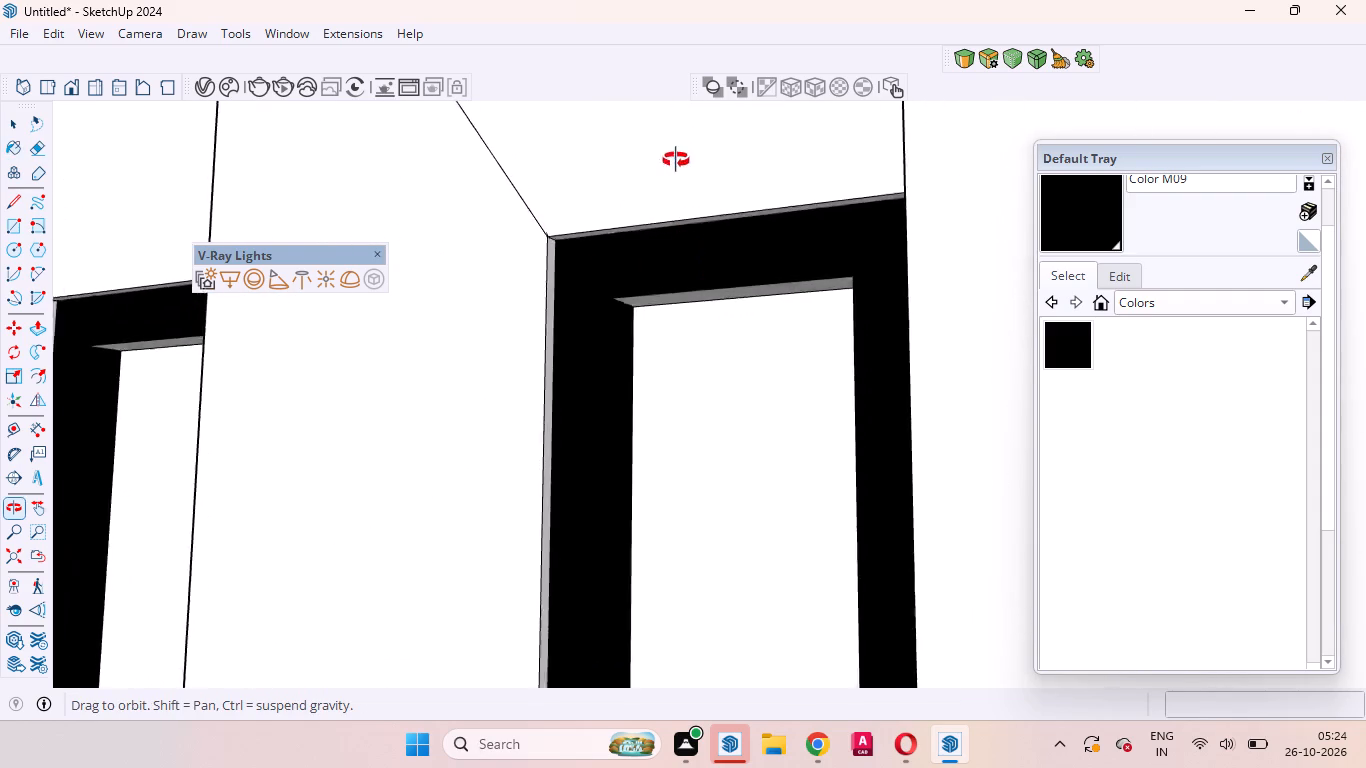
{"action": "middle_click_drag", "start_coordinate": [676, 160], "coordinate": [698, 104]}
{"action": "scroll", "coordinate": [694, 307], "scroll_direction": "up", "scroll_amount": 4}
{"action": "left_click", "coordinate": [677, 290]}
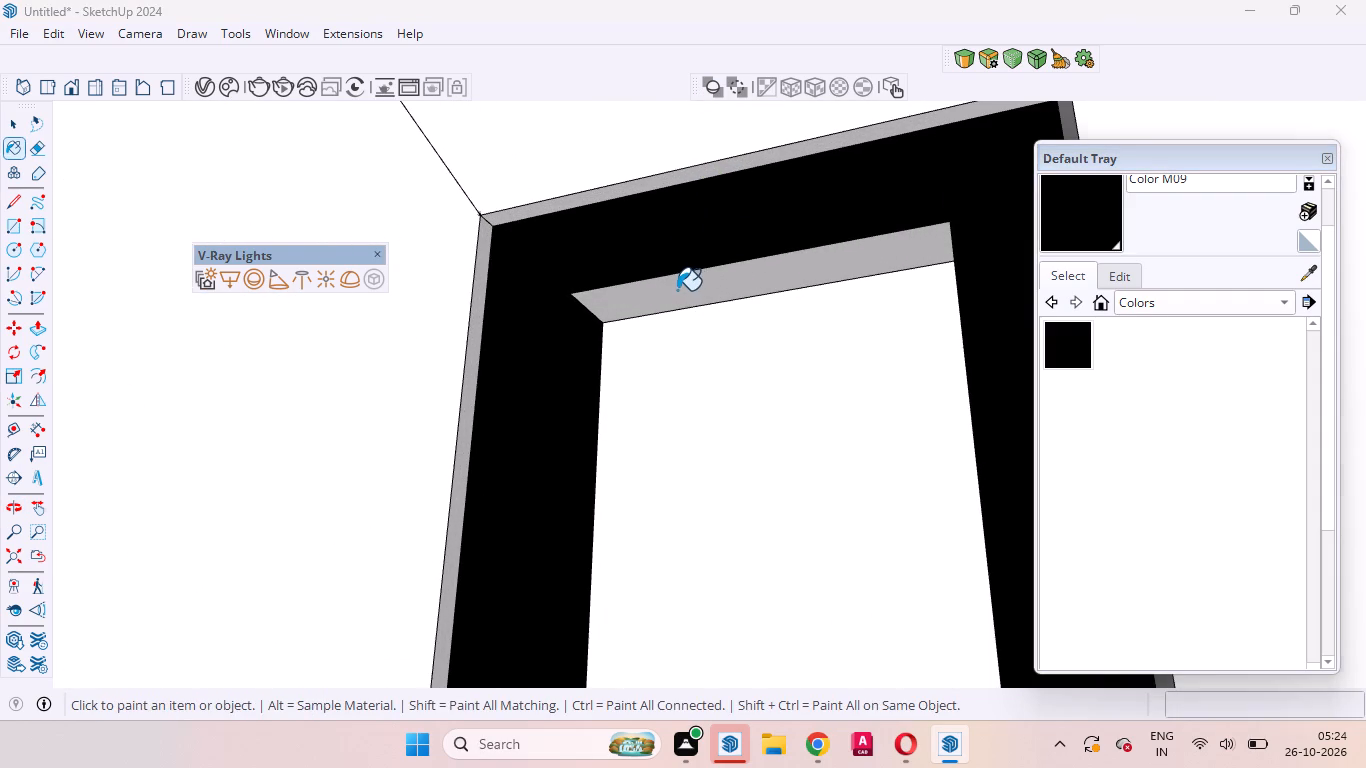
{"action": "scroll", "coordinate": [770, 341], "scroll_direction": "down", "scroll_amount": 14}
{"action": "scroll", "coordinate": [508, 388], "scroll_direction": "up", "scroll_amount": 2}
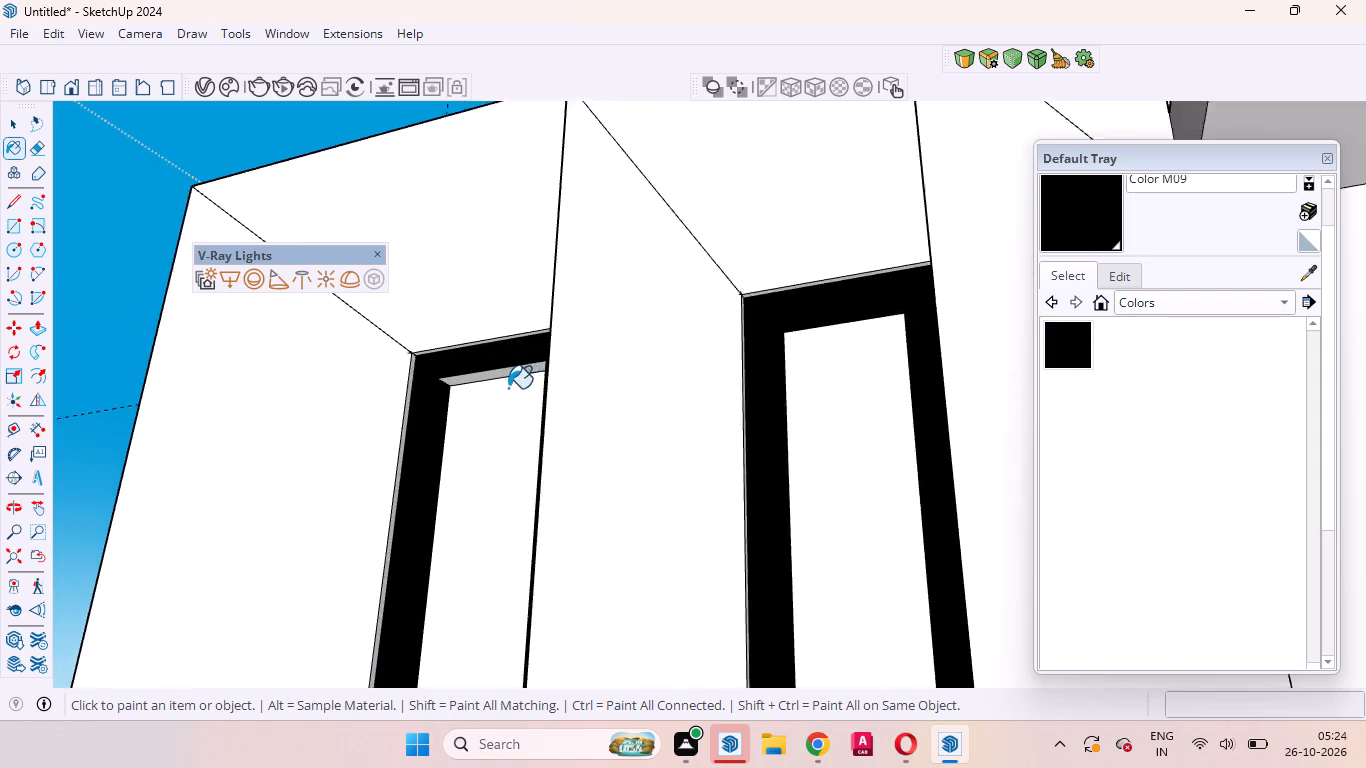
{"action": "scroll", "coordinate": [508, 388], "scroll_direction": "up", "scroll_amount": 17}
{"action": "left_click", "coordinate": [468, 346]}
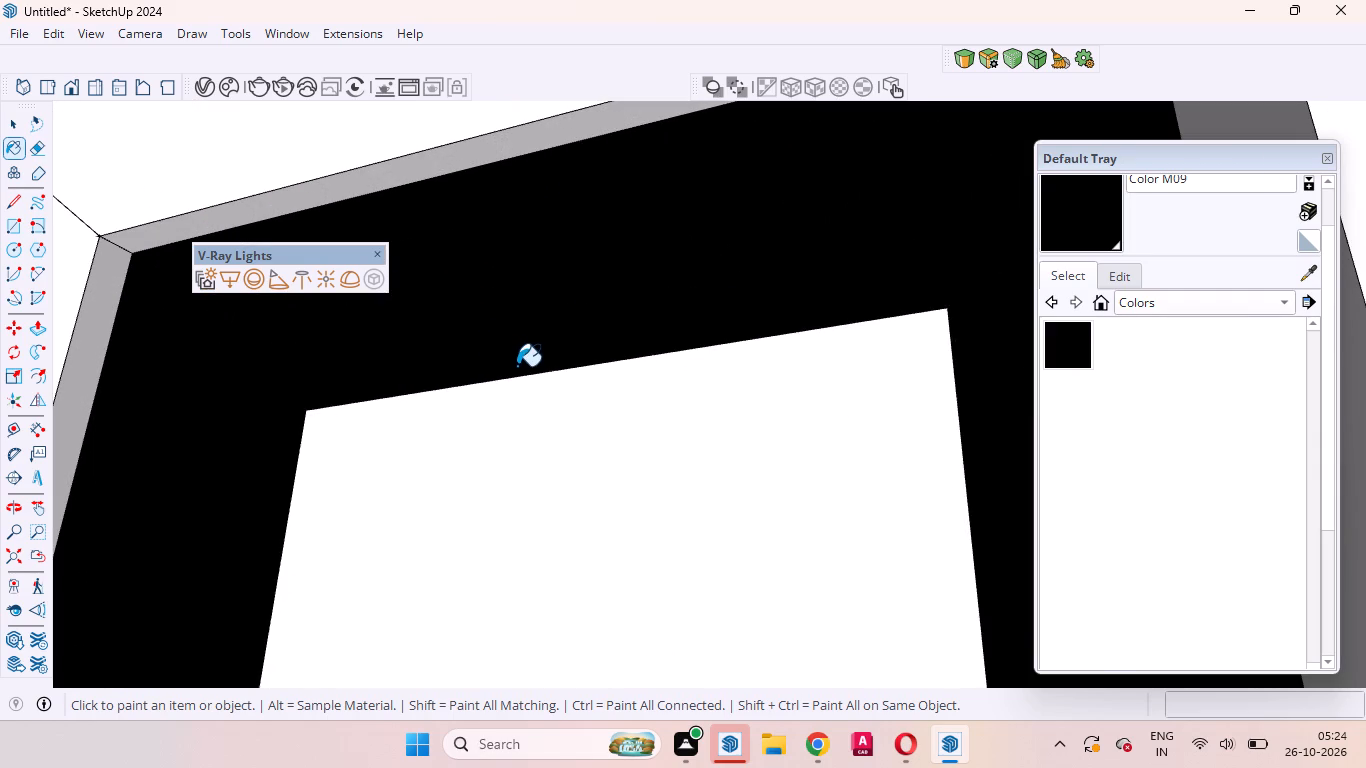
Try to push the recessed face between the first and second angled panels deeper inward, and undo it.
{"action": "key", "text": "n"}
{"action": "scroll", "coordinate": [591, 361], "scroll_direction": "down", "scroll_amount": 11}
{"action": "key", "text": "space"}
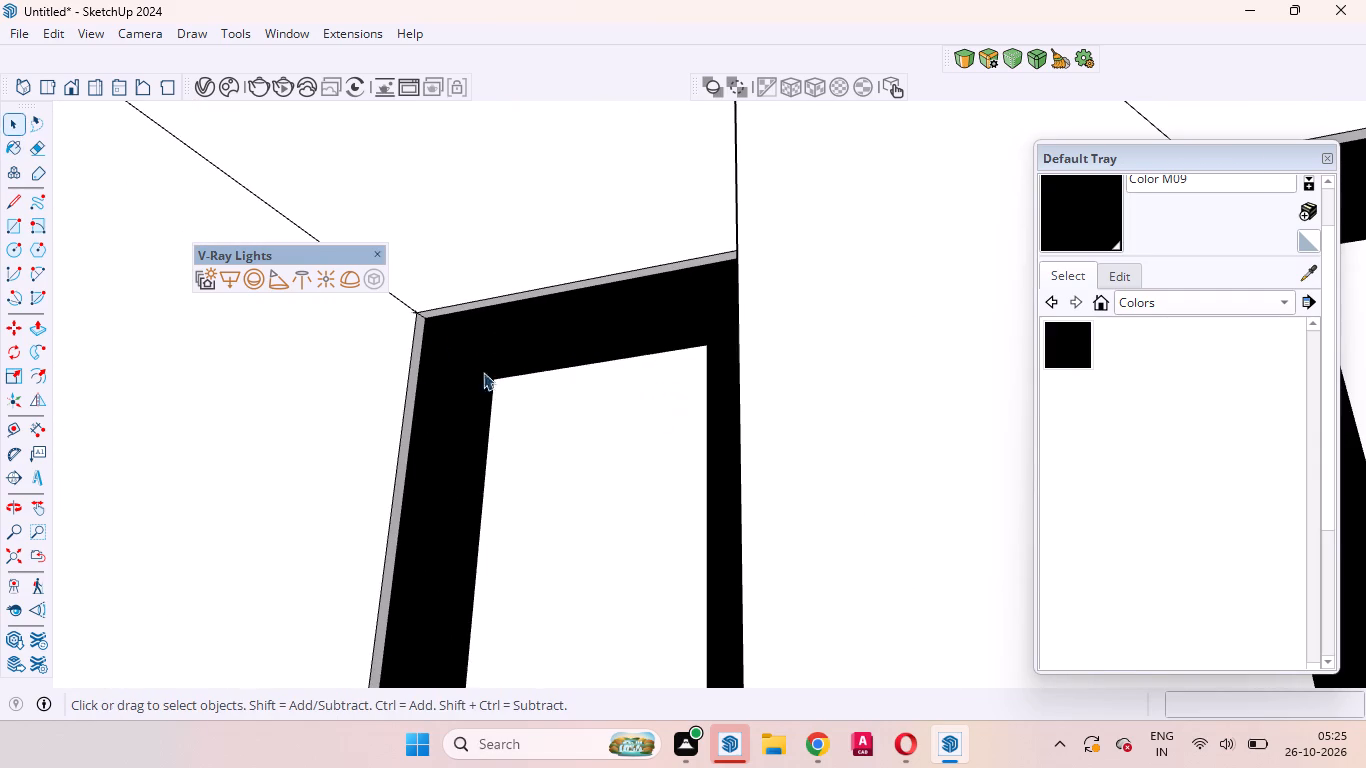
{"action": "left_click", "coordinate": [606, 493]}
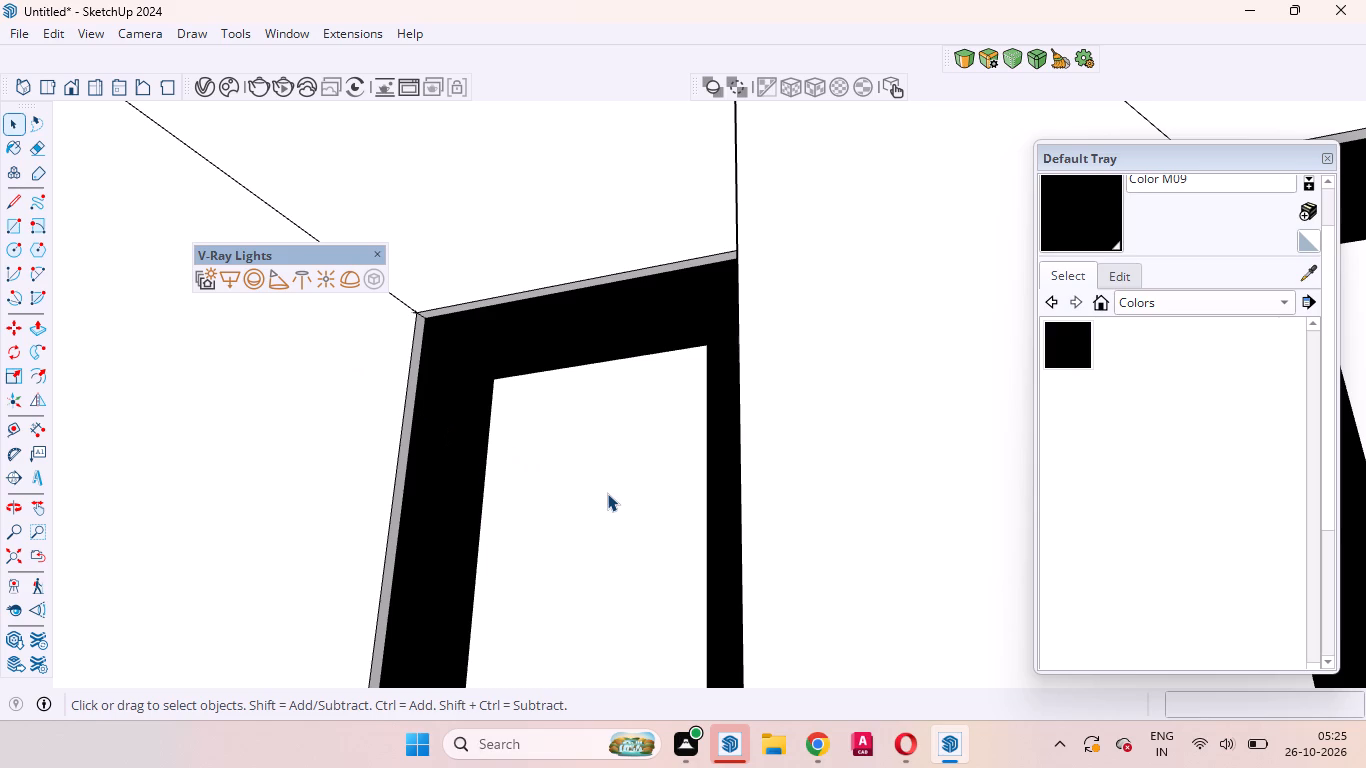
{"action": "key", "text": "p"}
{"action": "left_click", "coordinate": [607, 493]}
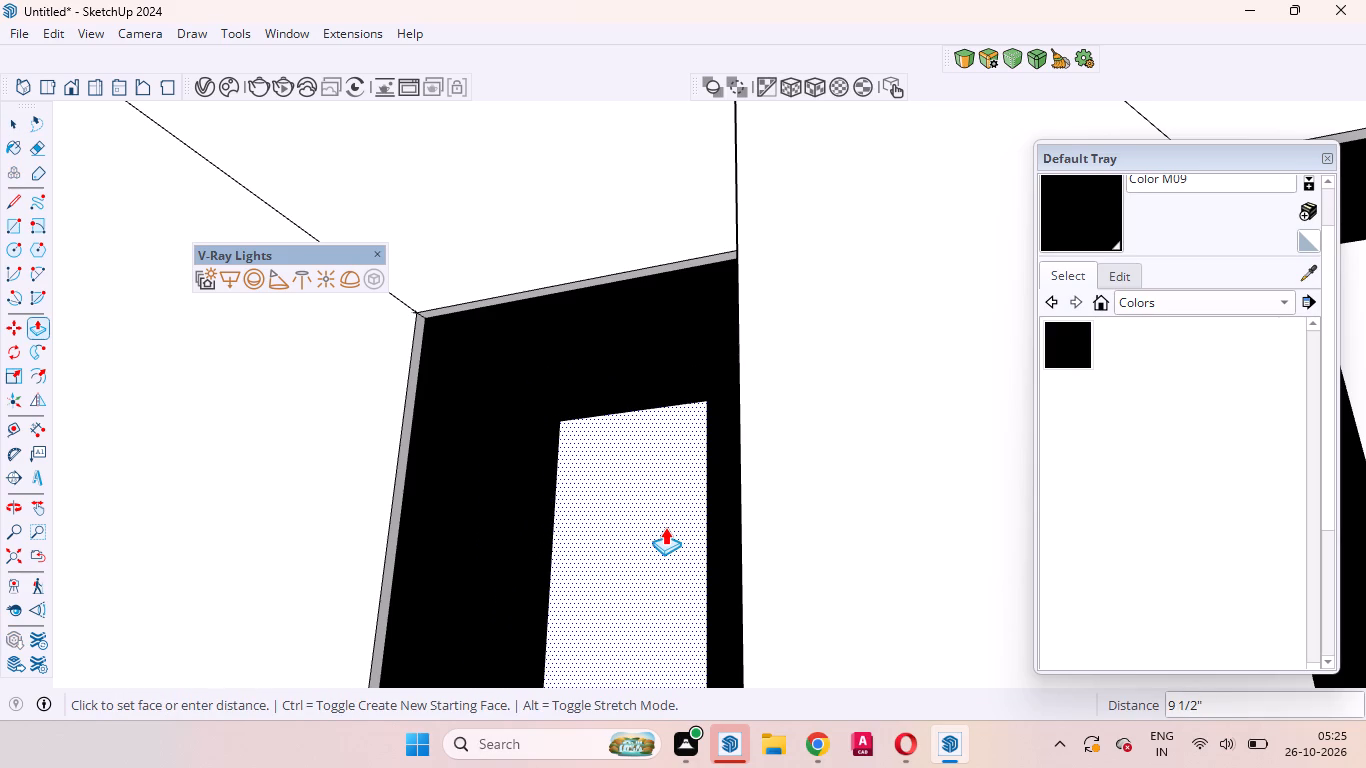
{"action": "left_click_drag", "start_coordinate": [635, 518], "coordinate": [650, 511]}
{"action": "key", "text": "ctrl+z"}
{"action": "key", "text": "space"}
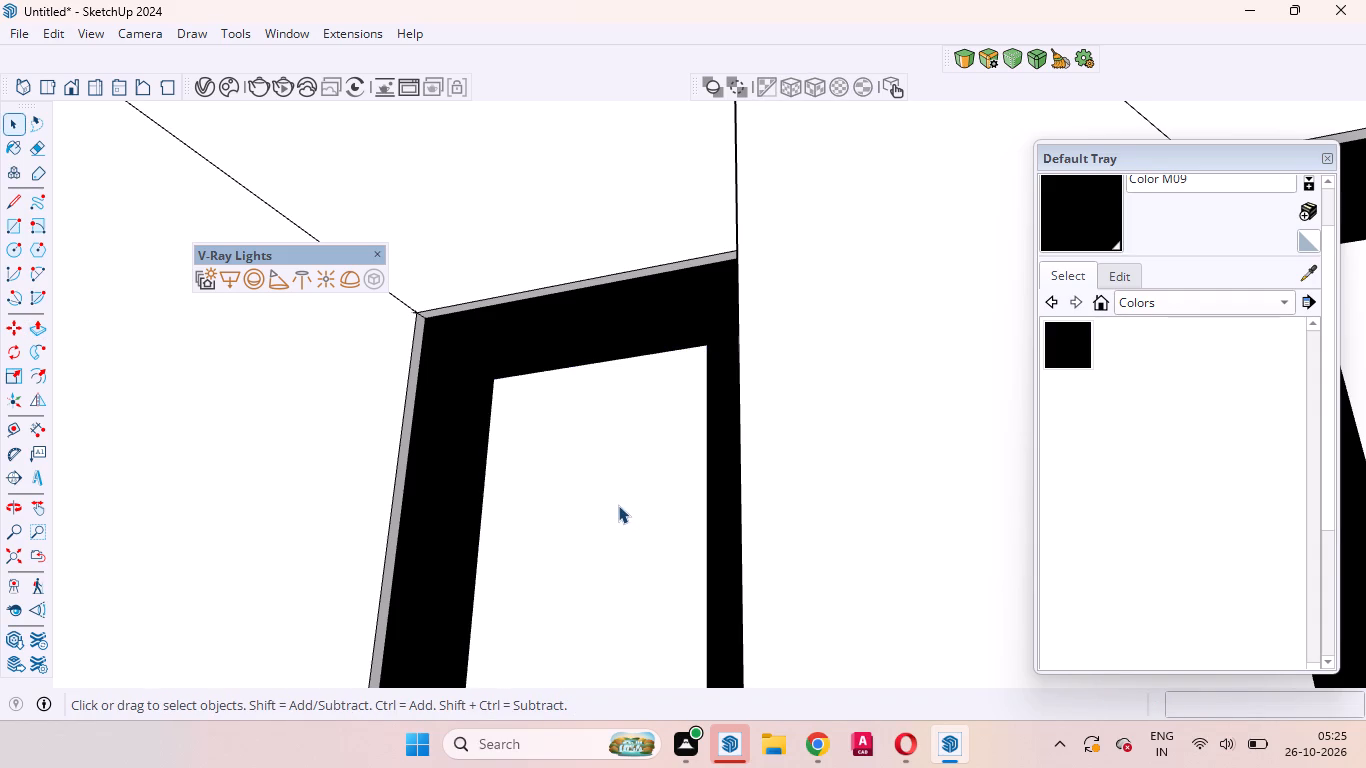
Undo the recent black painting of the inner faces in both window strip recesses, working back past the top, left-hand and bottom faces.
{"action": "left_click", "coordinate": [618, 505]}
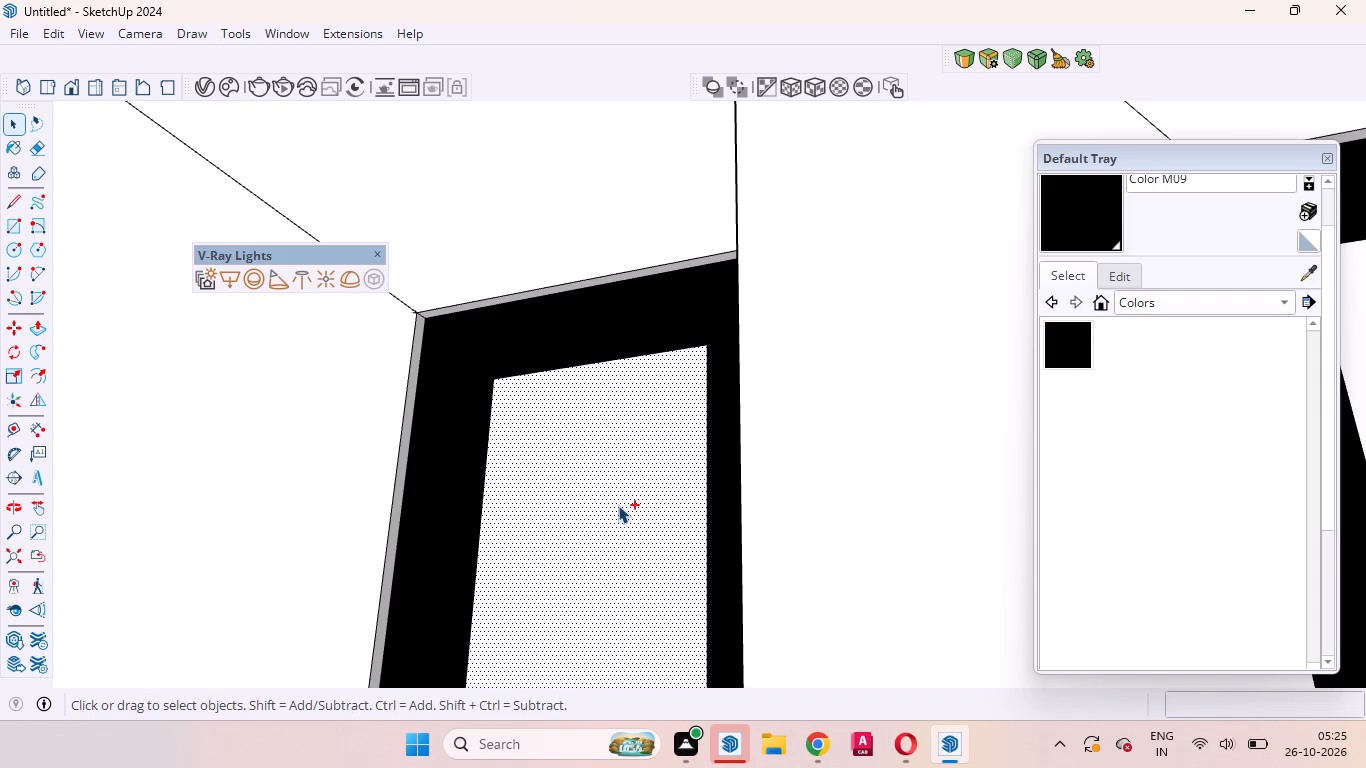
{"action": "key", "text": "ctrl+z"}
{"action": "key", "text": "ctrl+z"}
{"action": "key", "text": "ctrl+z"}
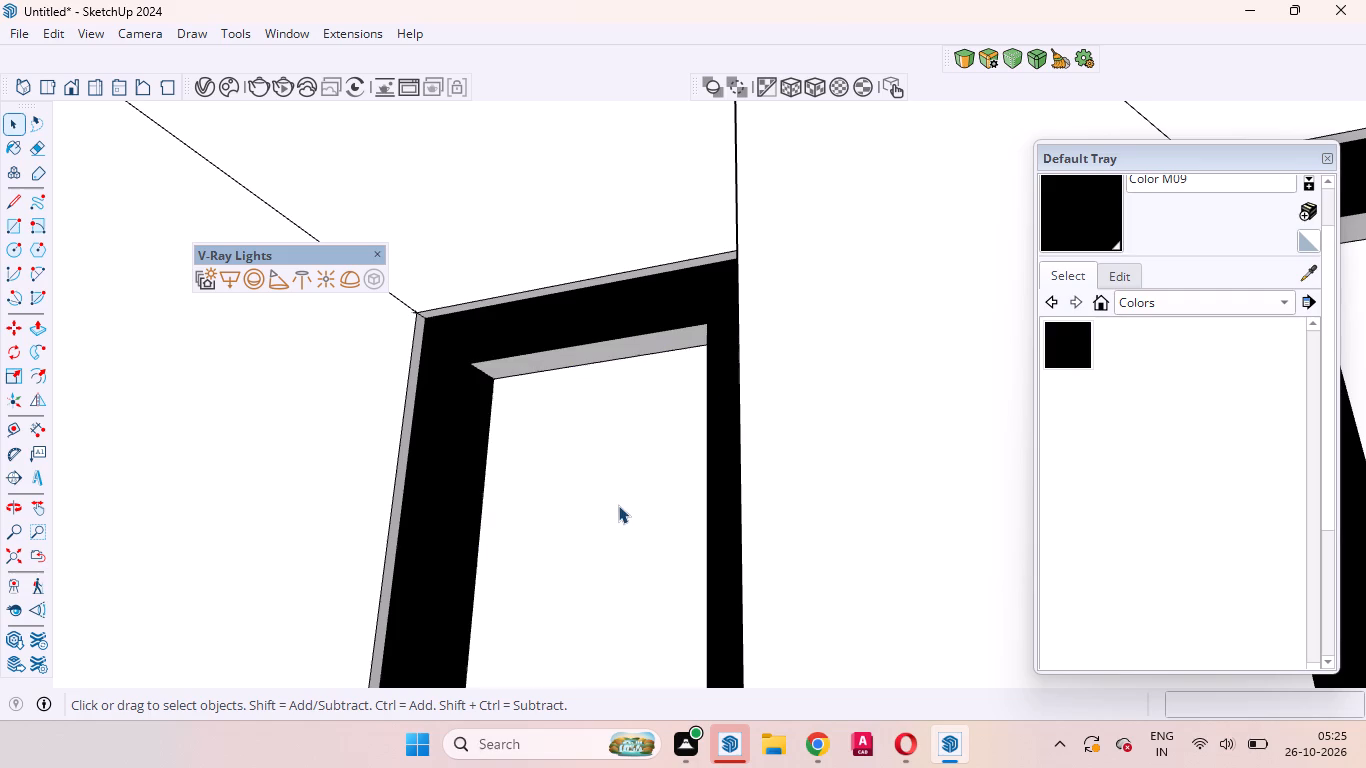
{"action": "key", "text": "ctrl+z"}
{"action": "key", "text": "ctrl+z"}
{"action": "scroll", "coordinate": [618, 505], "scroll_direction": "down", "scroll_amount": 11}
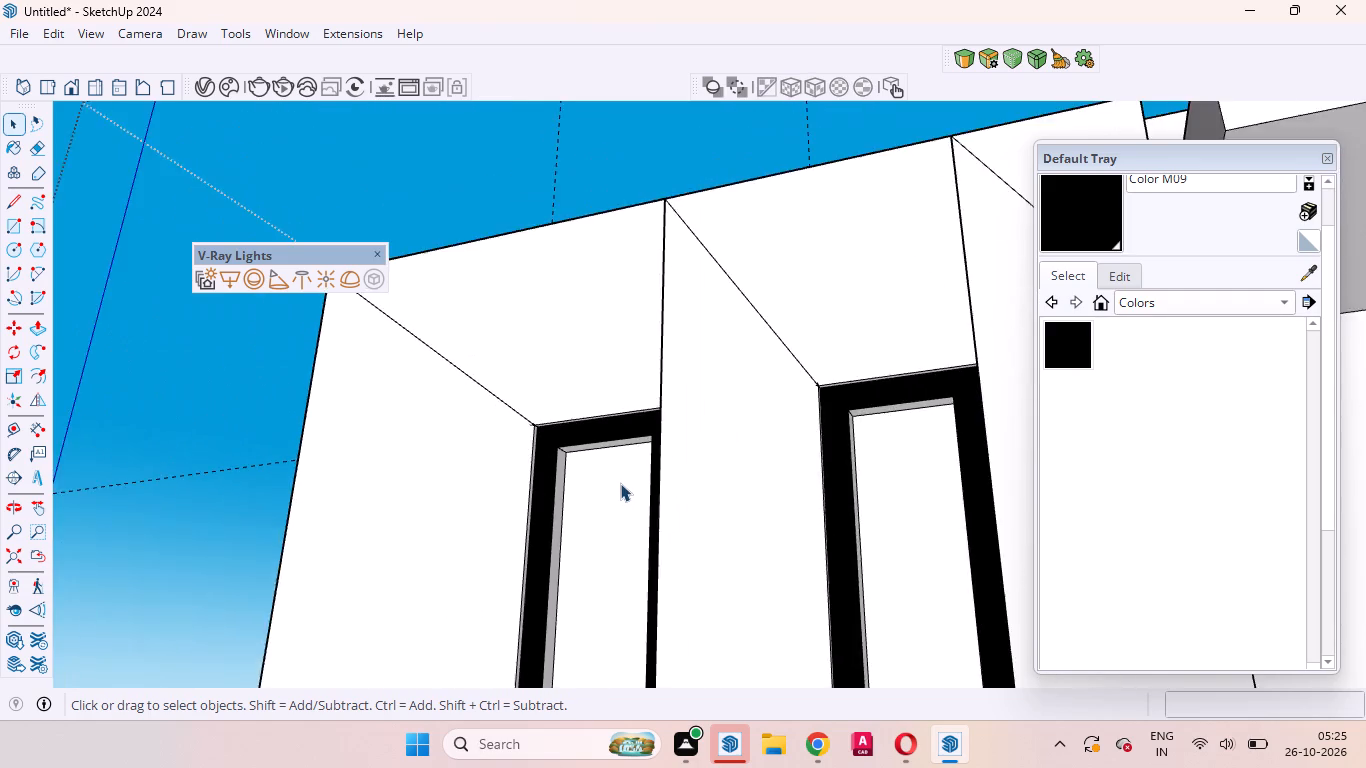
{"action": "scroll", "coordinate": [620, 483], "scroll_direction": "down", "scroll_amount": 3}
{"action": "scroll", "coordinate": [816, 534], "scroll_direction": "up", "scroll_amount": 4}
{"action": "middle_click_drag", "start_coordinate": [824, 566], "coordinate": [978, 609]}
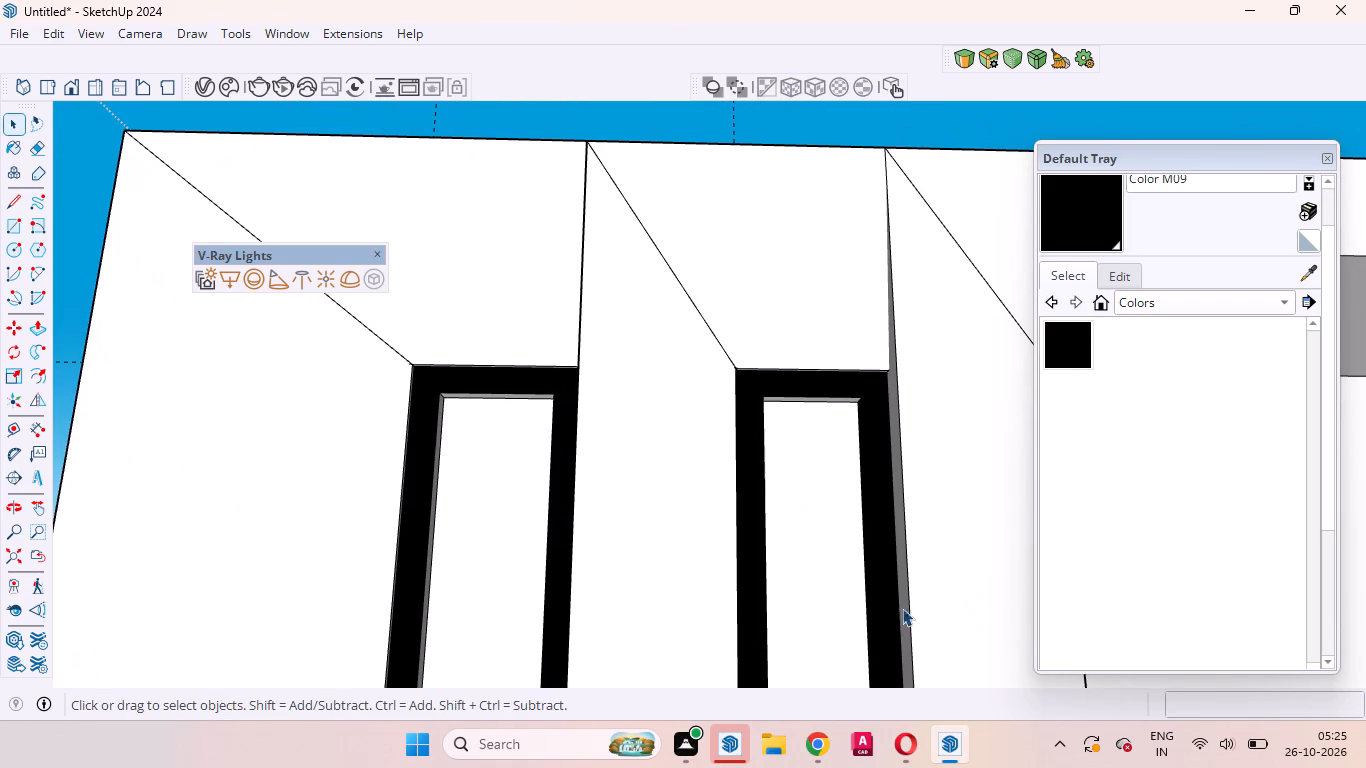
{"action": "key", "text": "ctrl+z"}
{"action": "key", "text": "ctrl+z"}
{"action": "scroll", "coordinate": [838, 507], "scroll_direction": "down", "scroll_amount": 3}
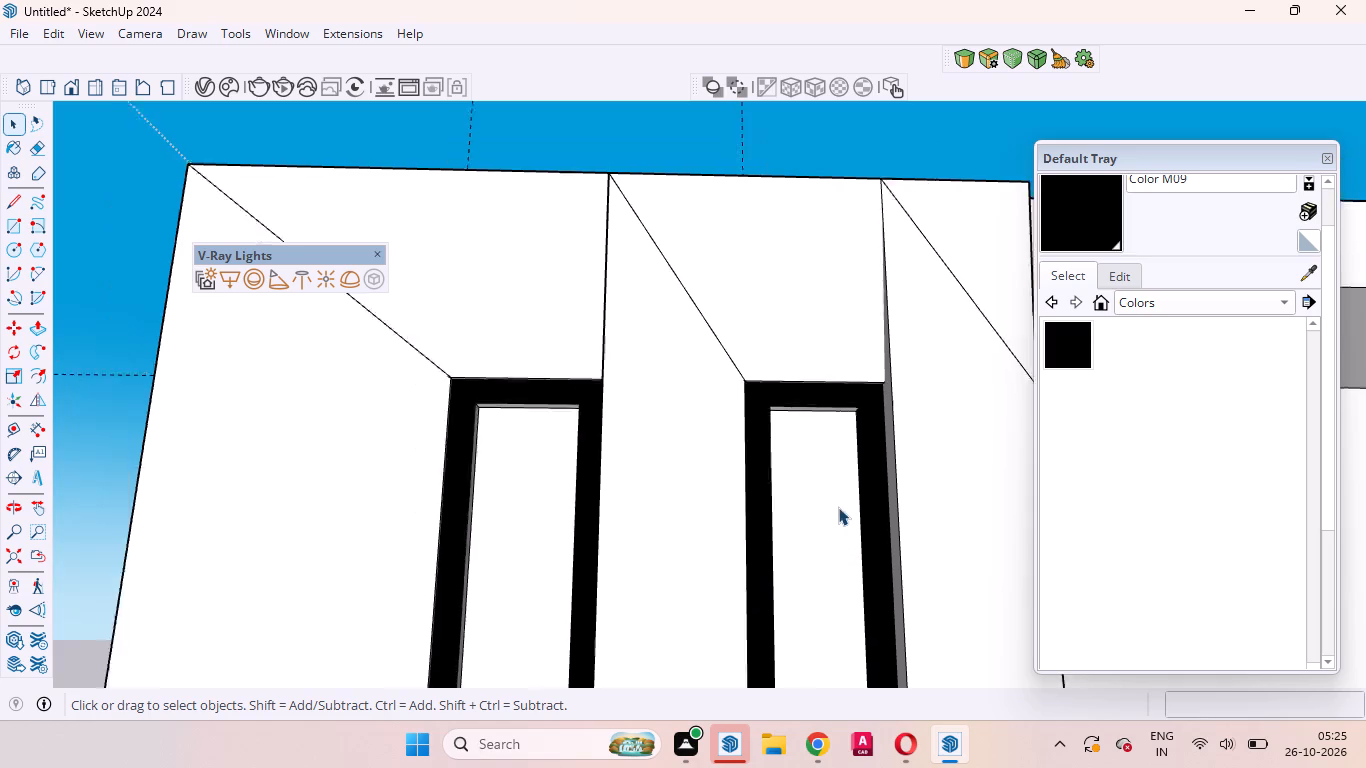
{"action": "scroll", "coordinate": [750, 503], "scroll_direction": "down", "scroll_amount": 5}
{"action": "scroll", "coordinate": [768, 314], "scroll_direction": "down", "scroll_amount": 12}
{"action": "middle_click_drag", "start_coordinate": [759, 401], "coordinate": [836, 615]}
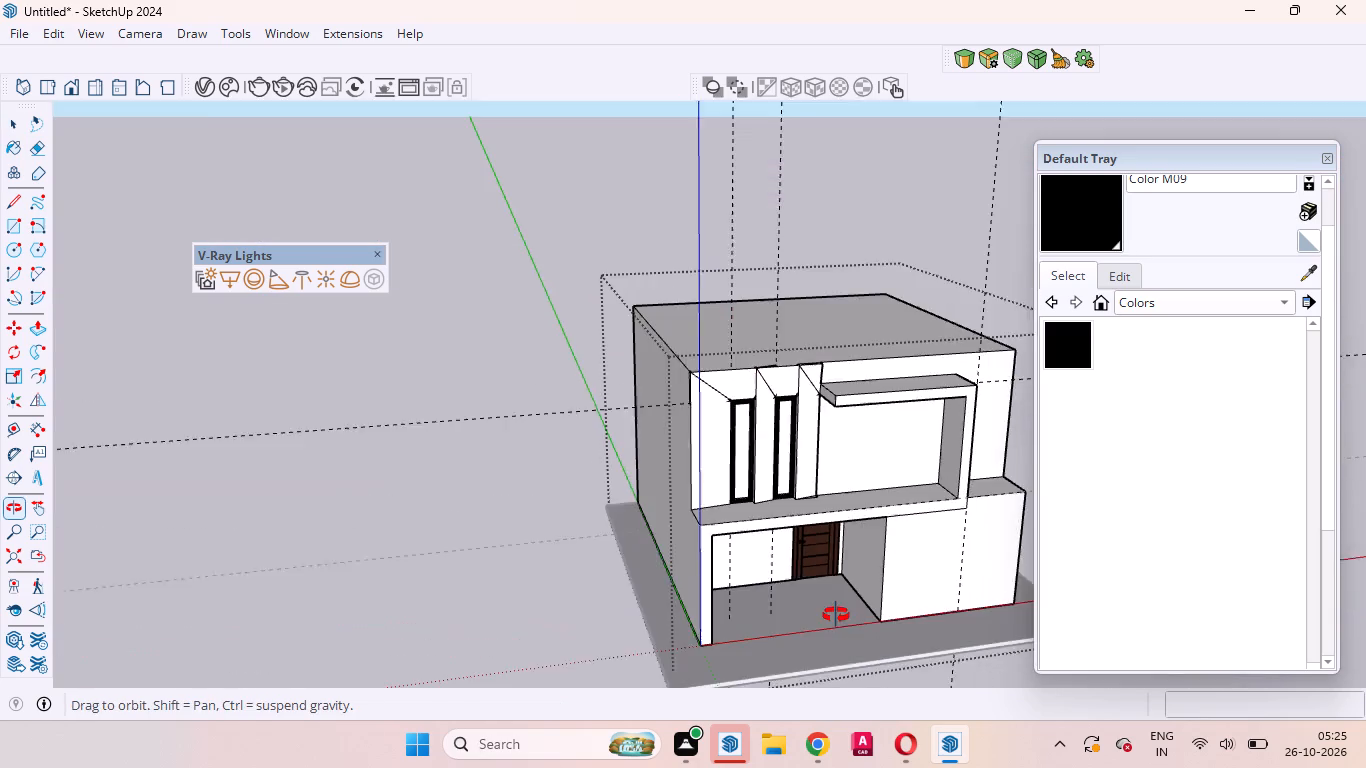
Undo the black painting of the right-hand inner side faces in both window strip recesses.
{"action": "middle_click_drag", "start_coordinate": [836, 615], "coordinate": [836, 616]}
{"action": "scroll", "coordinate": [836, 616], "scroll_direction": "up", "scroll_amount": 1}
{"action": "scroll", "coordinate": [789, 467], "scroll_direction": "up", "scroll_amount": 20}
{"action": "scroll", "coordinate": [789, 467], "scroll_direction": "up", "scroll_amount": 2}
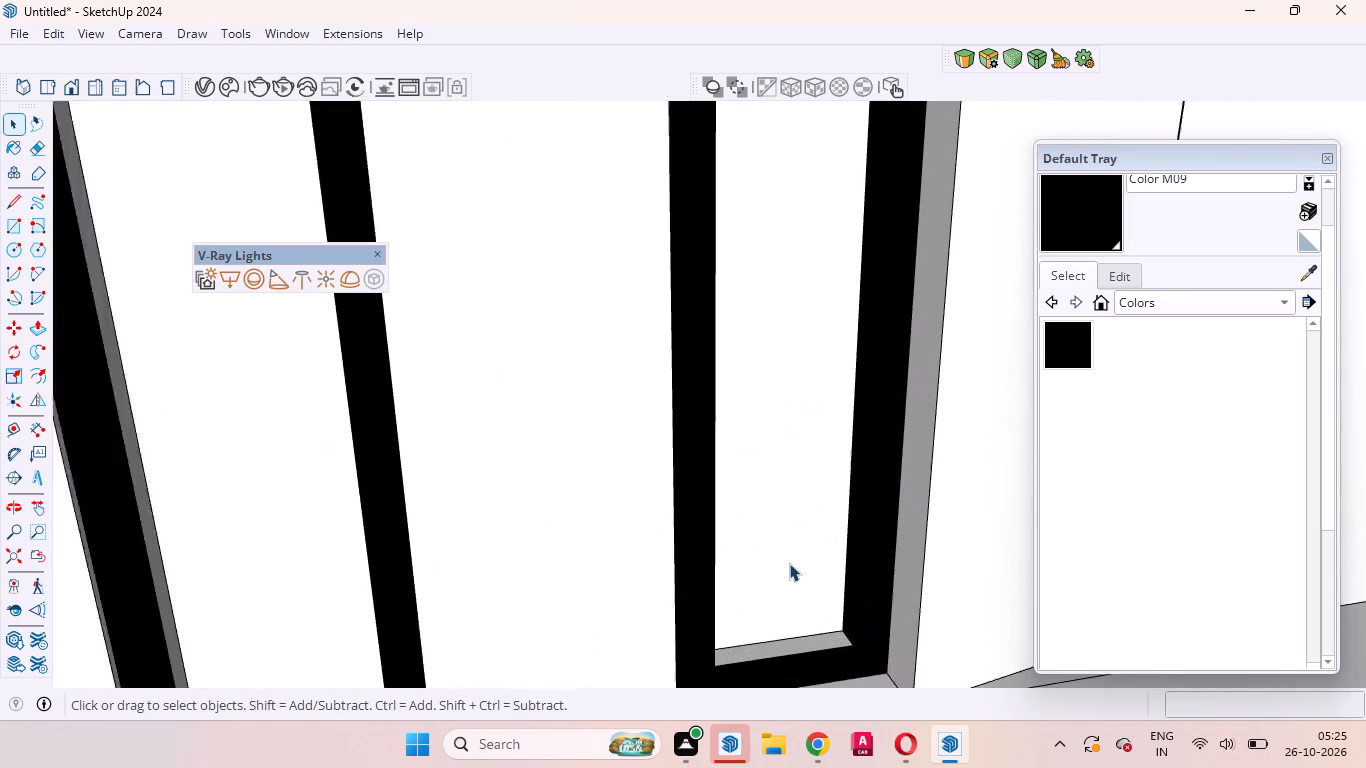
{"action": "scroll", "coordinate": [789, 563], "scroll_direction": "up", "scroll_amount": 1}
{"action": "middle_click_drag", "start_coordinate": [789, 564], "coordinate": [868, 584]}
{"action": "scroll", "coordinate": [838, 529], "scroll_direction": "down", "scroll_amount": 9}
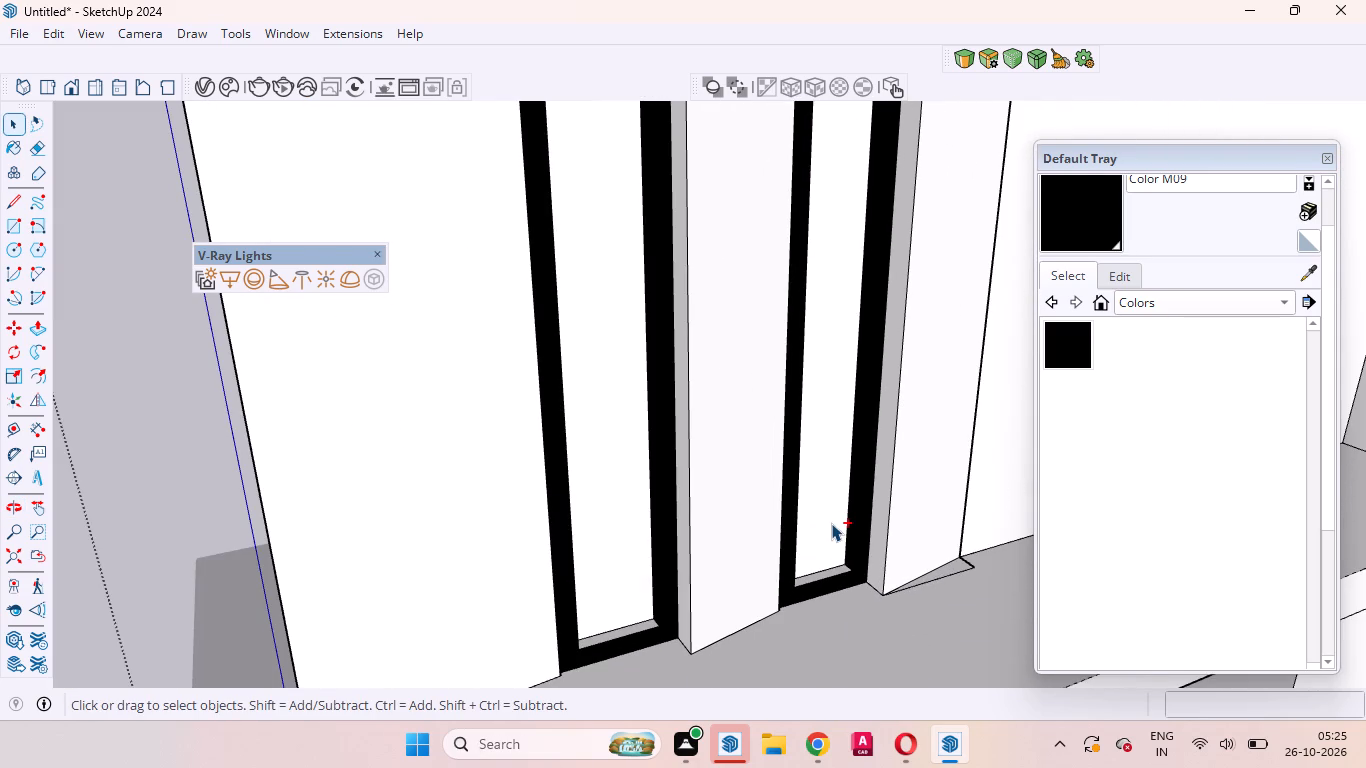
{"action": "key", "text": "ctrl+z"}
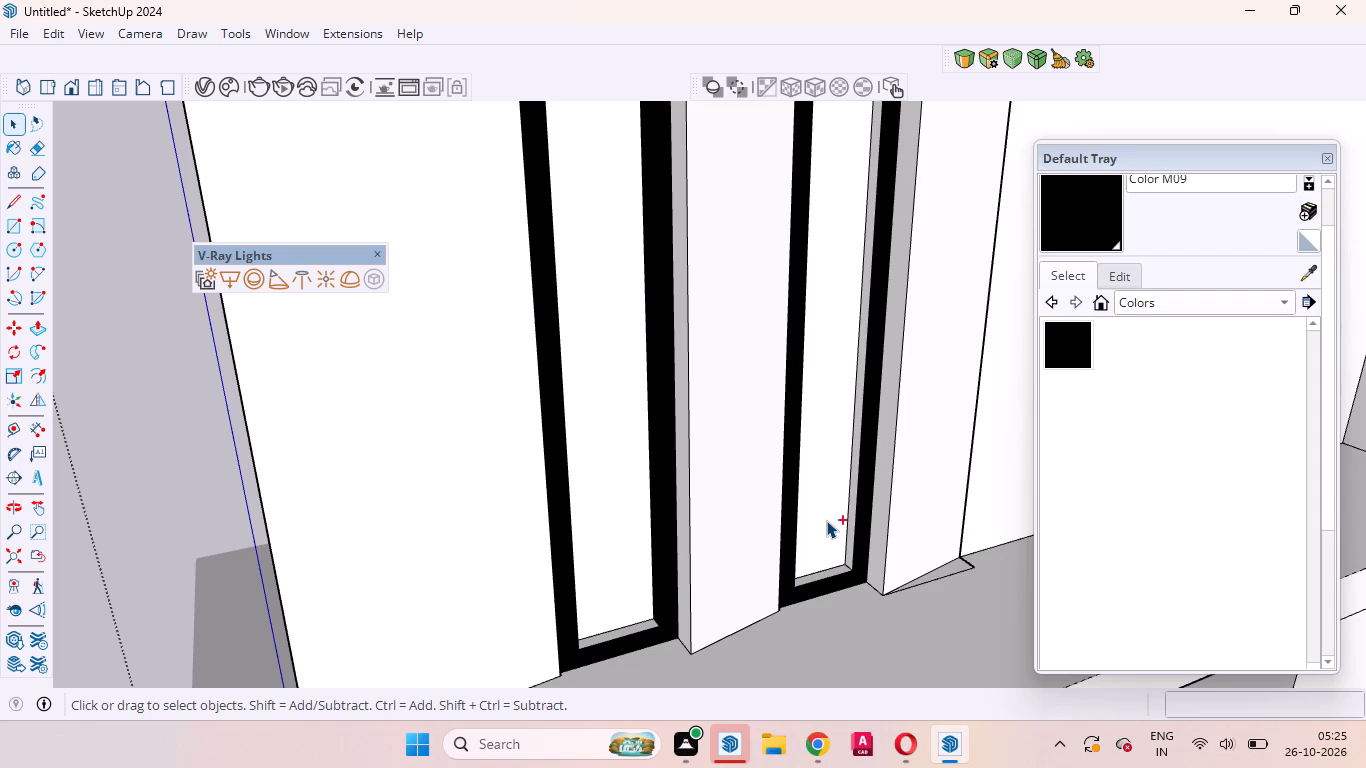
{"action": "key", "text": "ctrl+z"}
Push the white infill faces of both window strips about 10 15/16" deeper inward, starting with the first strip.
{"action": "left_click", "coordinate": [609, 528]}
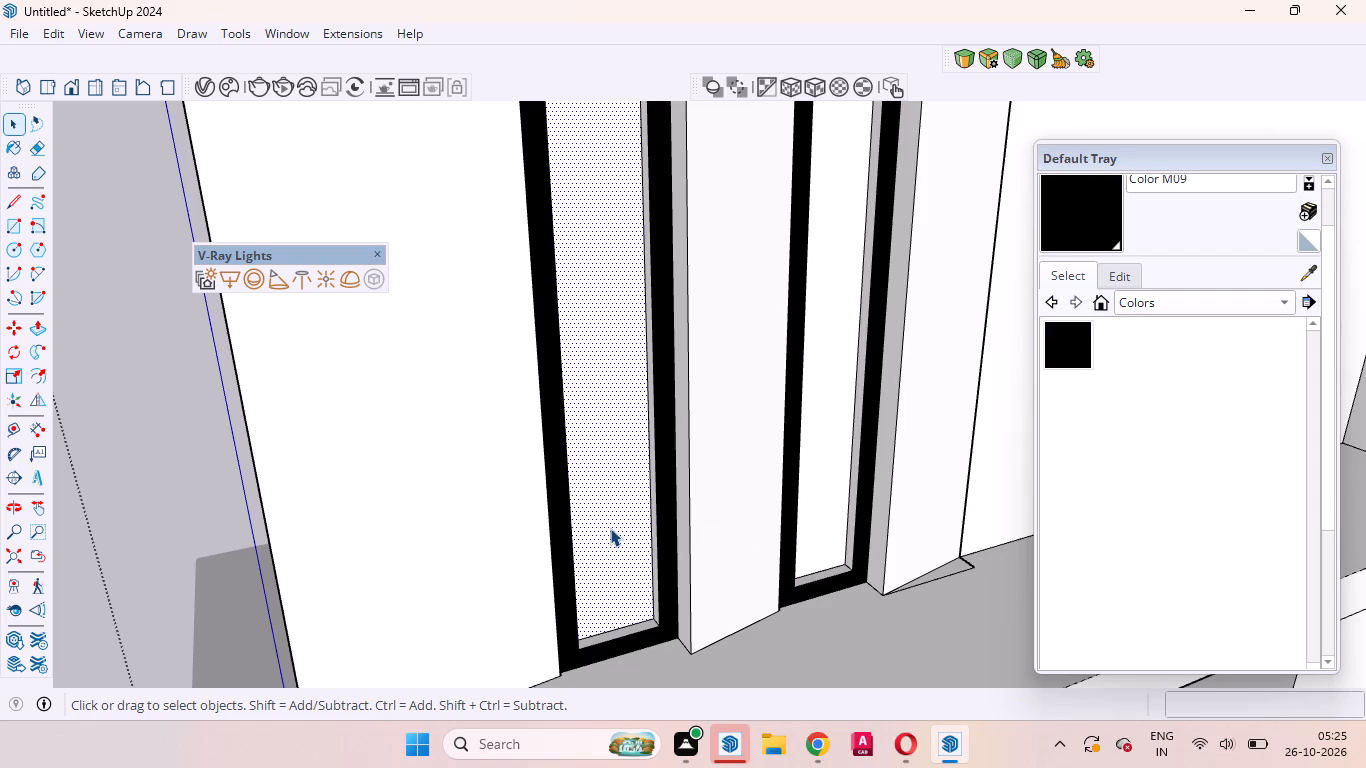
{"action": "key", "text": "p"}
{"action": "left_click", "coordinate": [610, 528]}
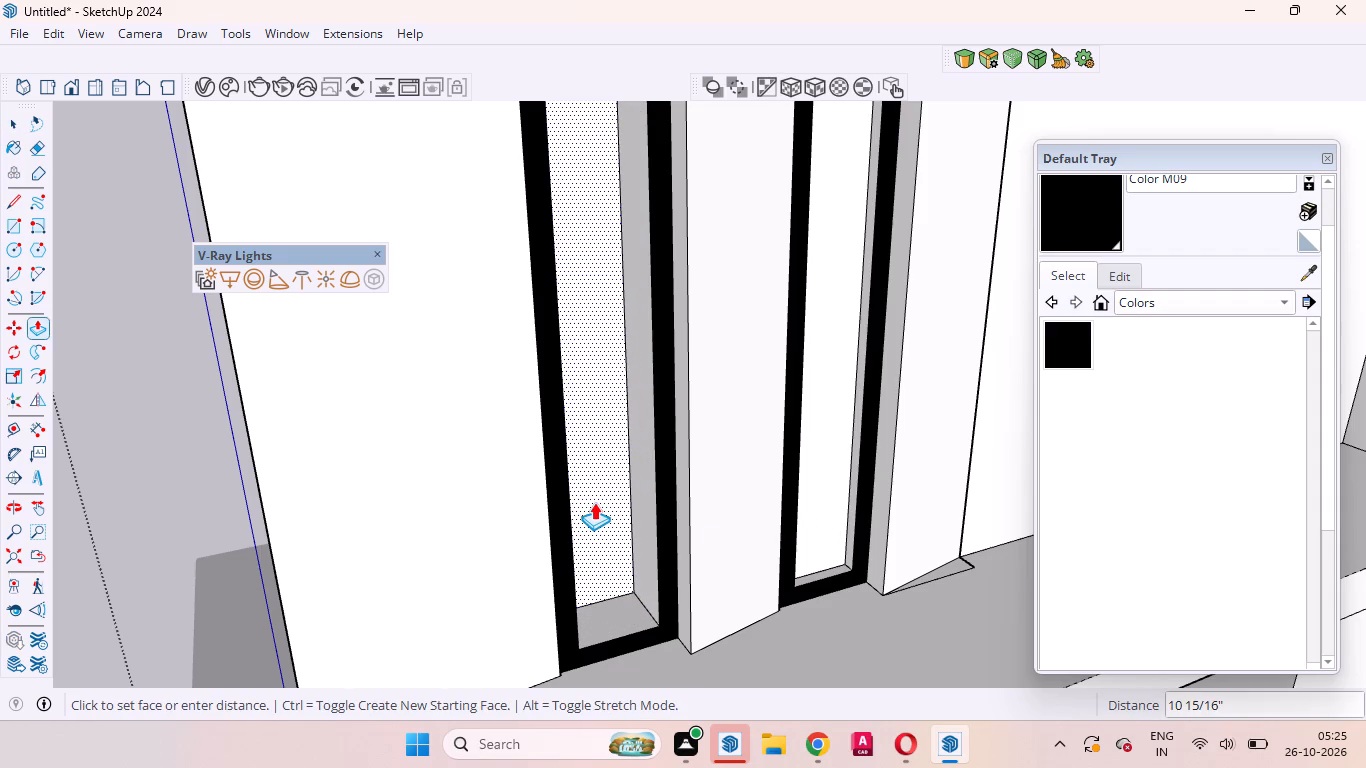
{"action": "left_click", "coordinate": [594, 502]}
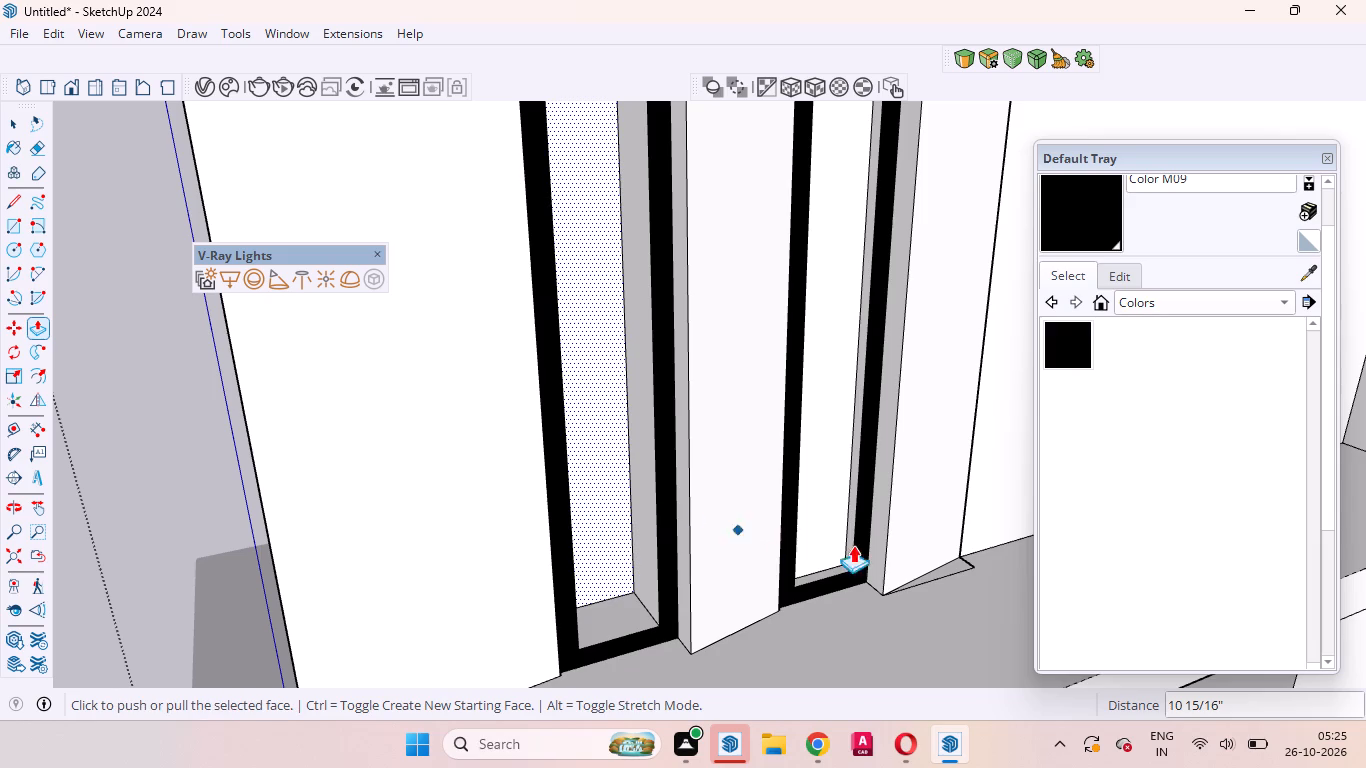
{"action": "key", "text": "space"}
{"action": "left_click", "coordinate": [822, 505]}
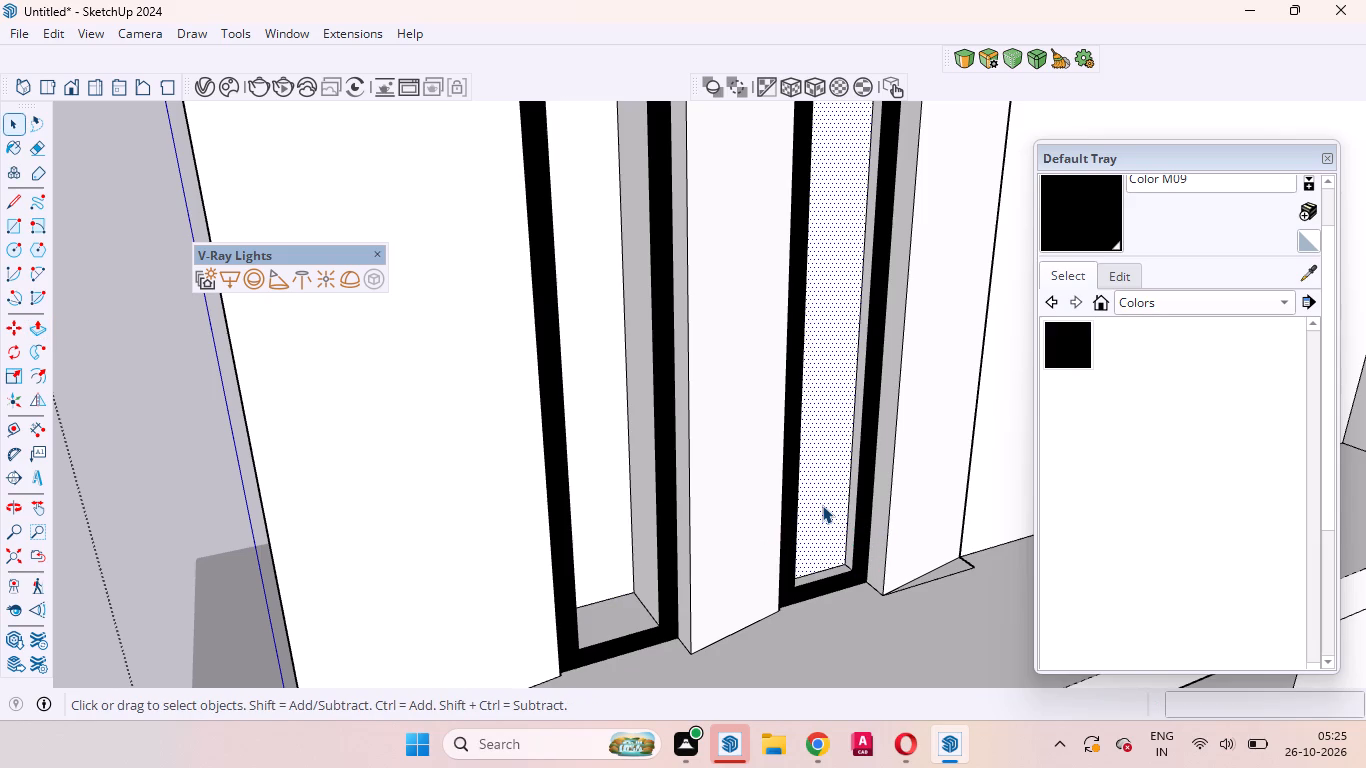
{"action": "key", "text": "p"}
{"action": "double_click", "coordinate": [822, 505]}
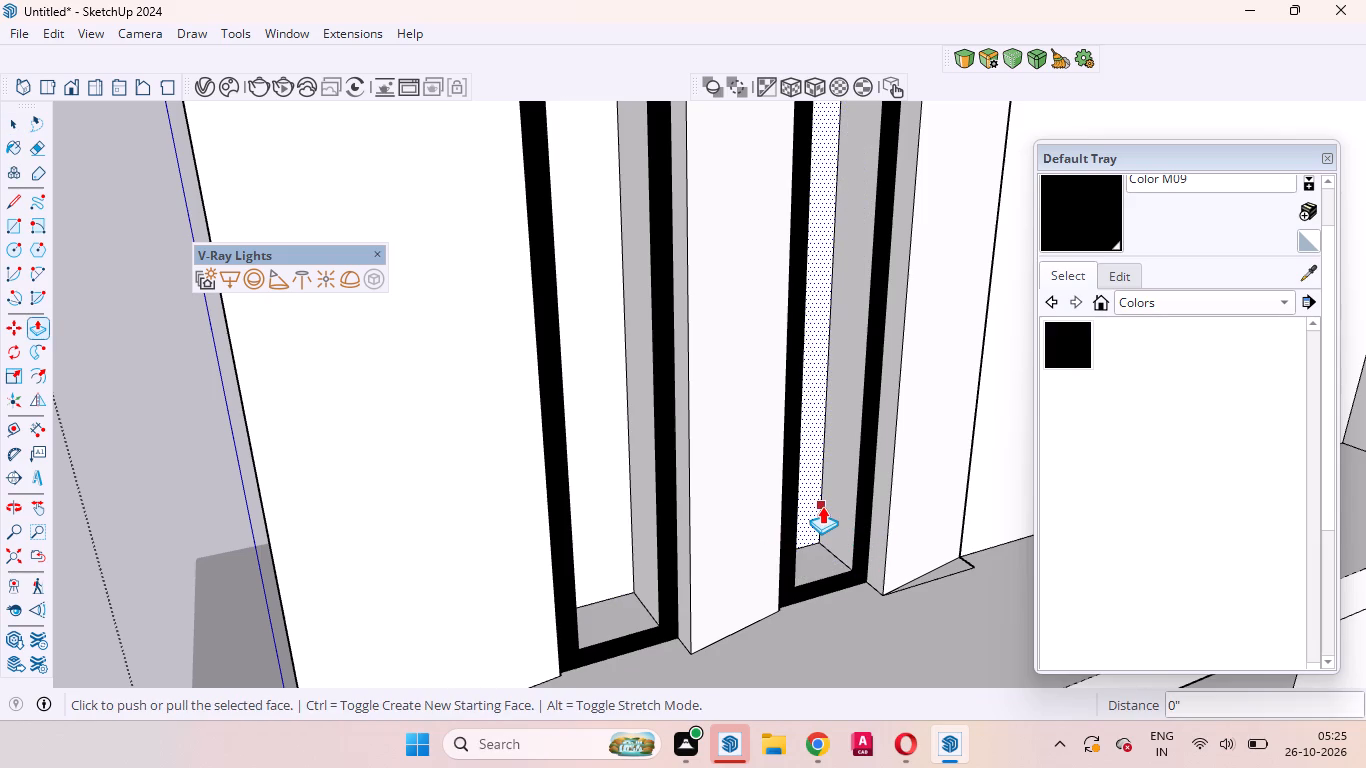
{"action": "key", "text": "space"}
Push/Pull the border frame face 3" on the second window strip with a new starting face, and repeat it on the first.
{"action": "scroll", "coordinate": [830, 552], "scroll_direction": "up", "scroll_amount": 10}
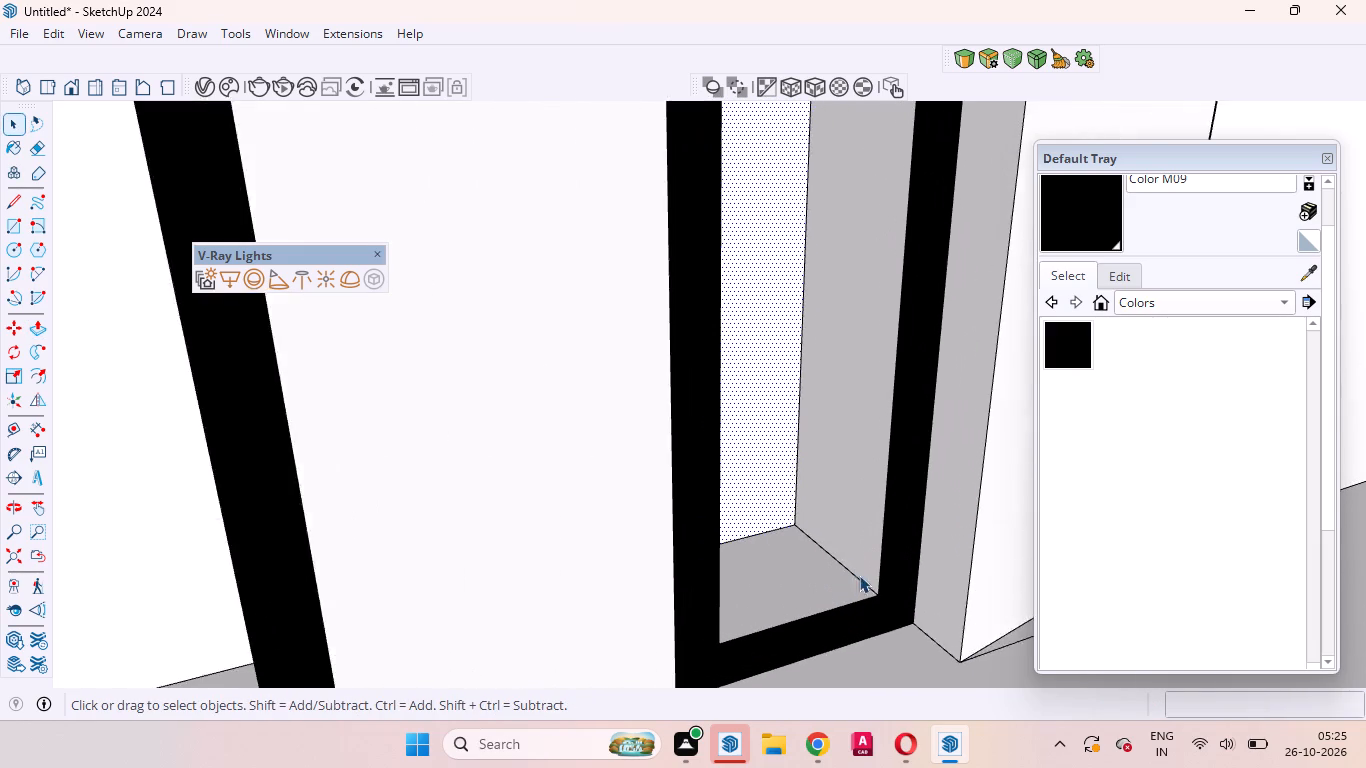
{"action": "scroll", "coordinate": [859, 575], "scroll_direction": "up", "scroll_amount": 4}
{"action": "left_click", "coordinate": [907, 582]}
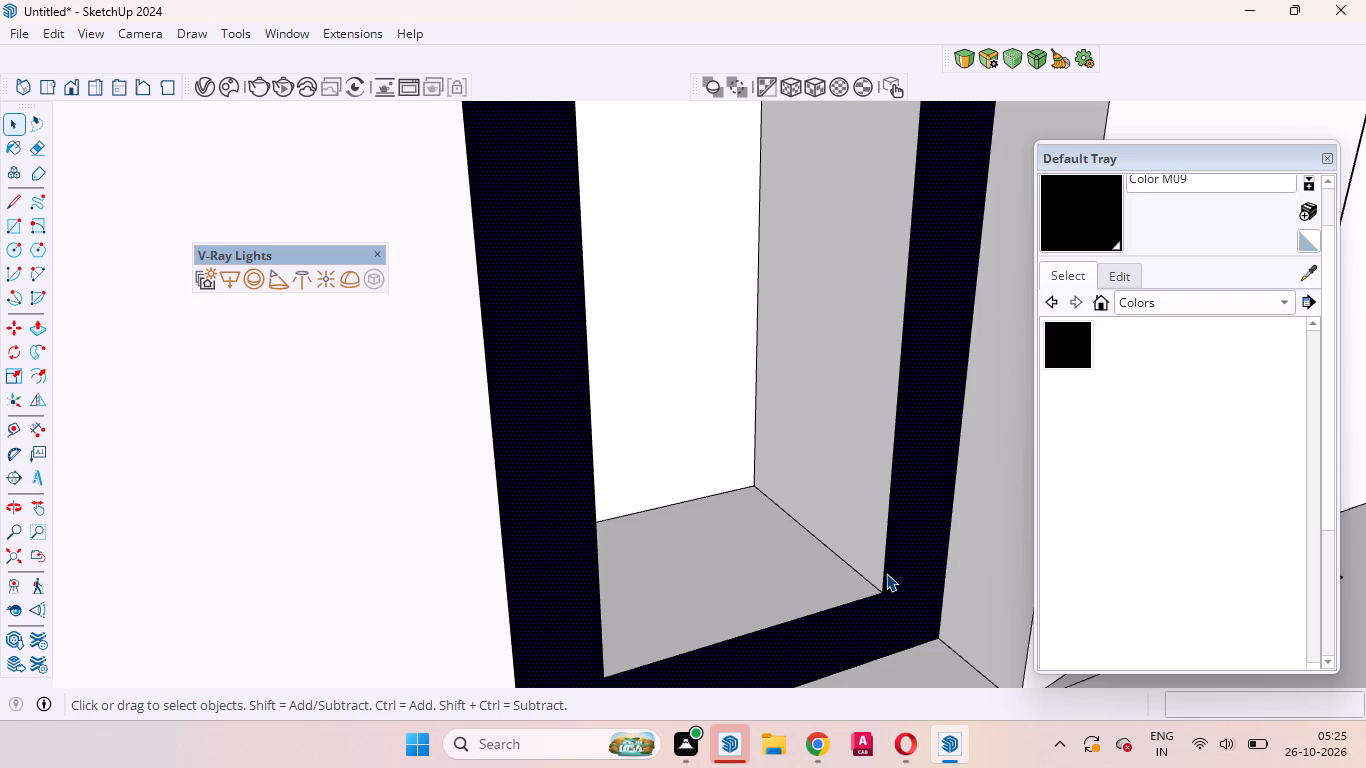
{"action": "key", "text": "p"}
{"action": "left_click", "coordinate": [922, 598]}
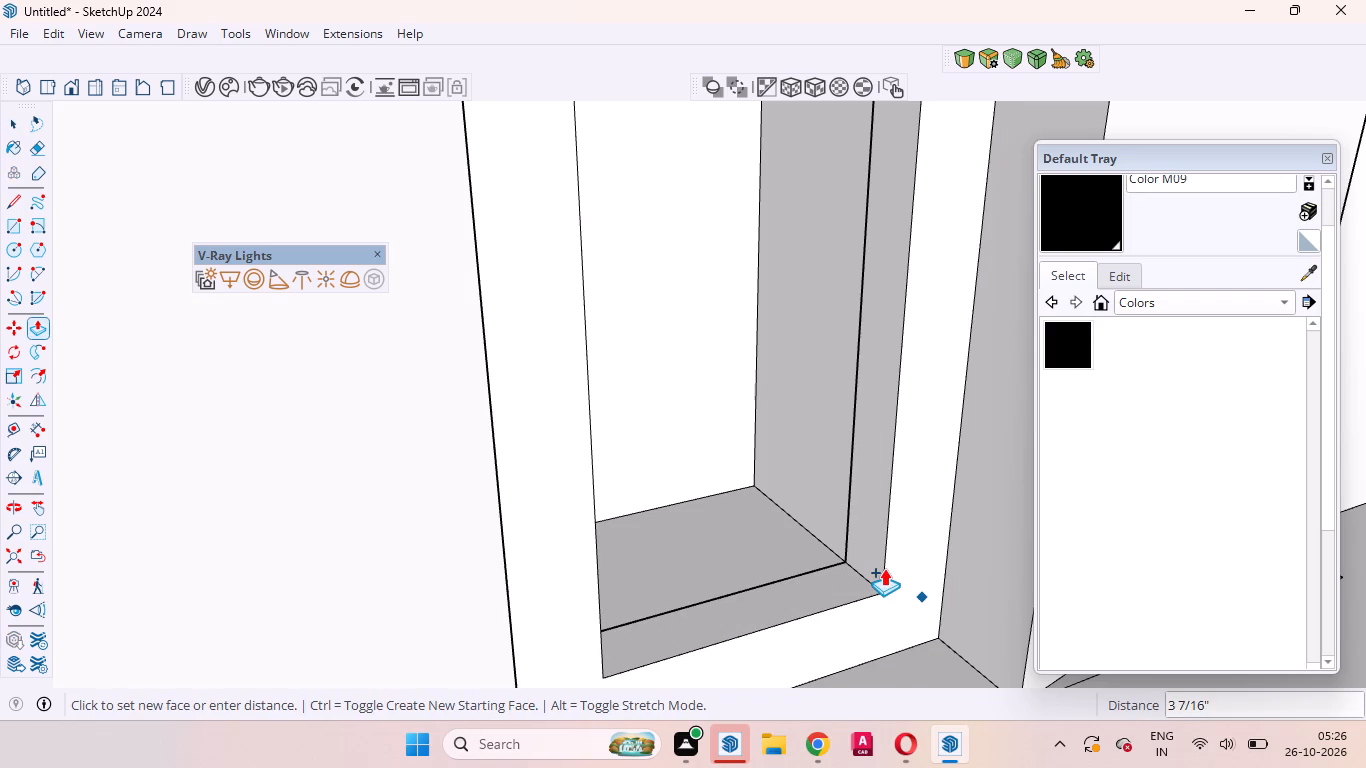
{"action": "key", "text": "3"}
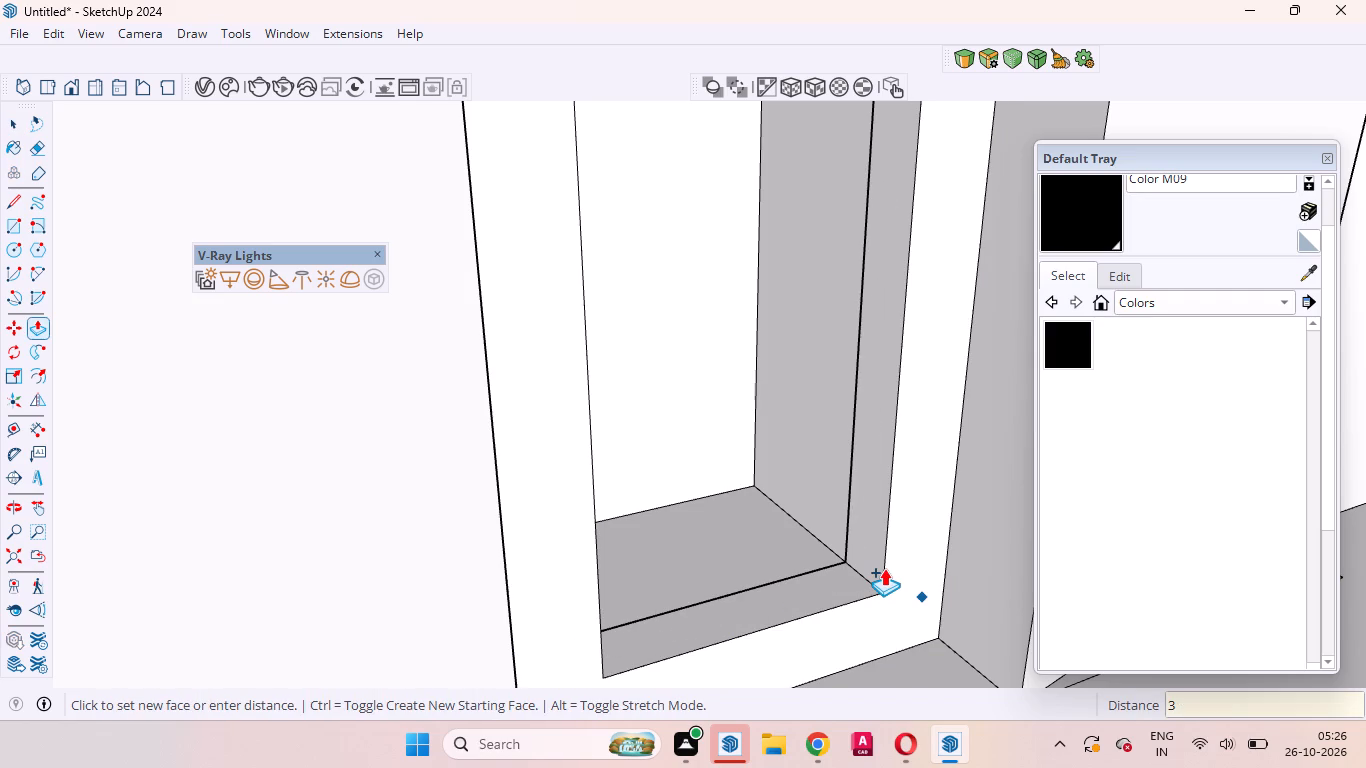
{"action": "key", "text": "Return"}
{"action": "scroll", "coordinate": [888, 567], "scroll_direction": "down", "scroll_amount": 12}
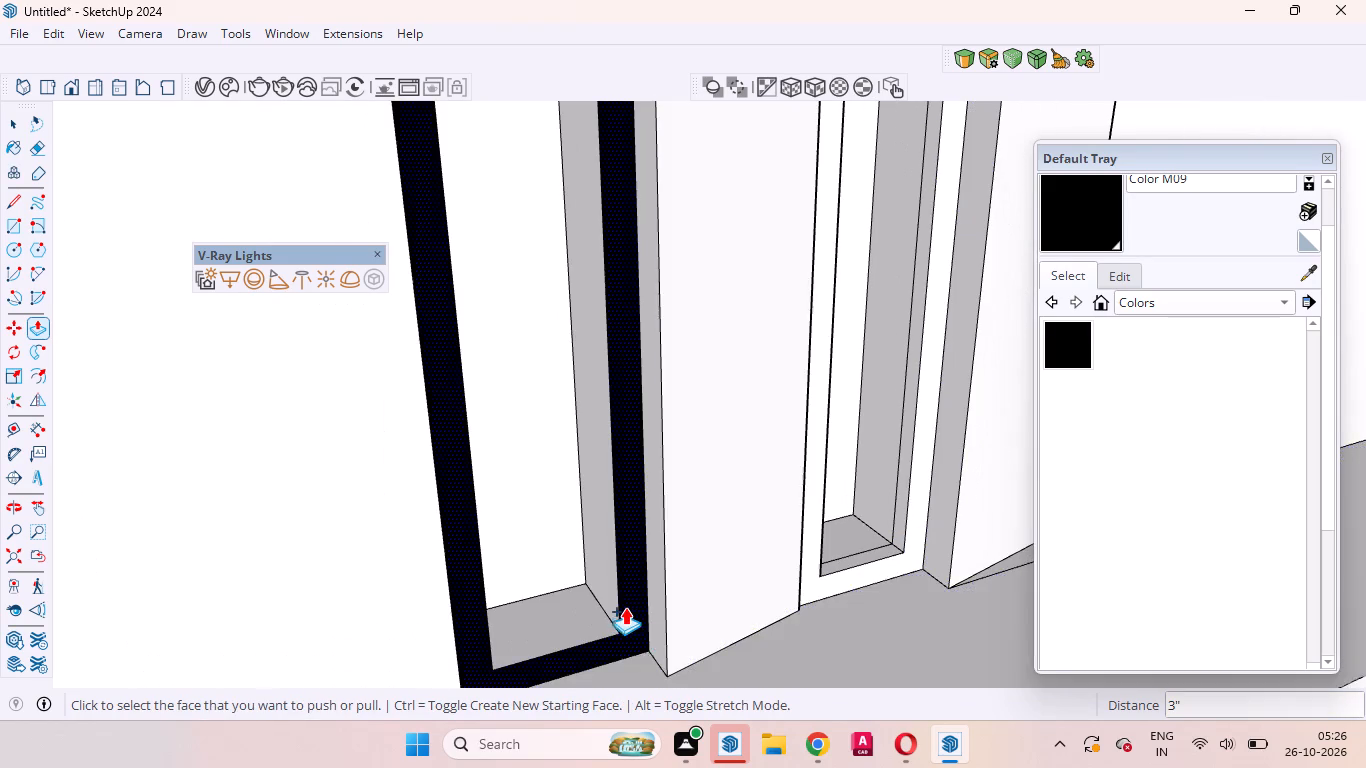
{"action": "scroll", "coordinate": [626, 604], "scroll_direction": "up", "scroll_amount": 5}
{"action": "double_click", "coordinate": [628, 604]}
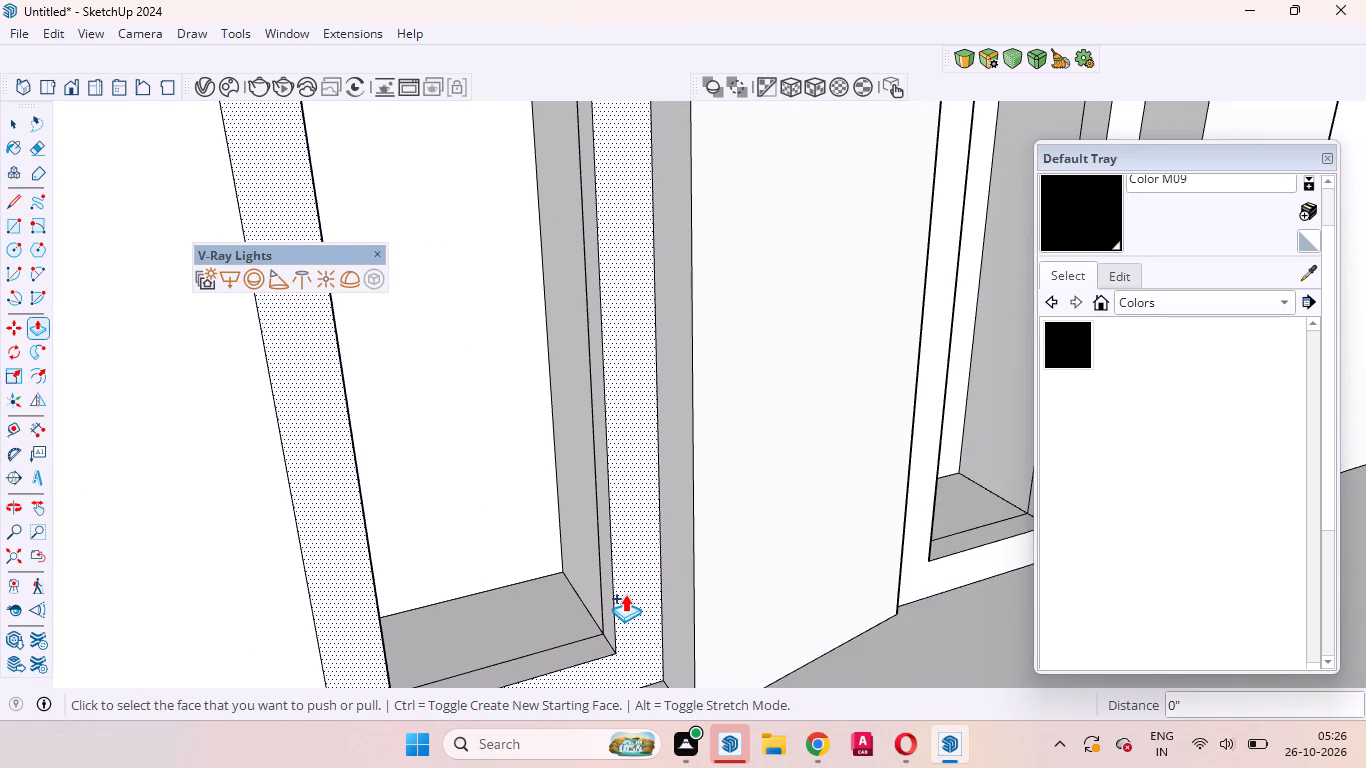
{"action": "key", "text": "space"}
Paint the second window strip's frame front and its right-hand and bottom inner frame edges black.
{"action": "scroll", "coordinate": [625, 594], "scroll_direction": "down", "scroll_amount": 16}
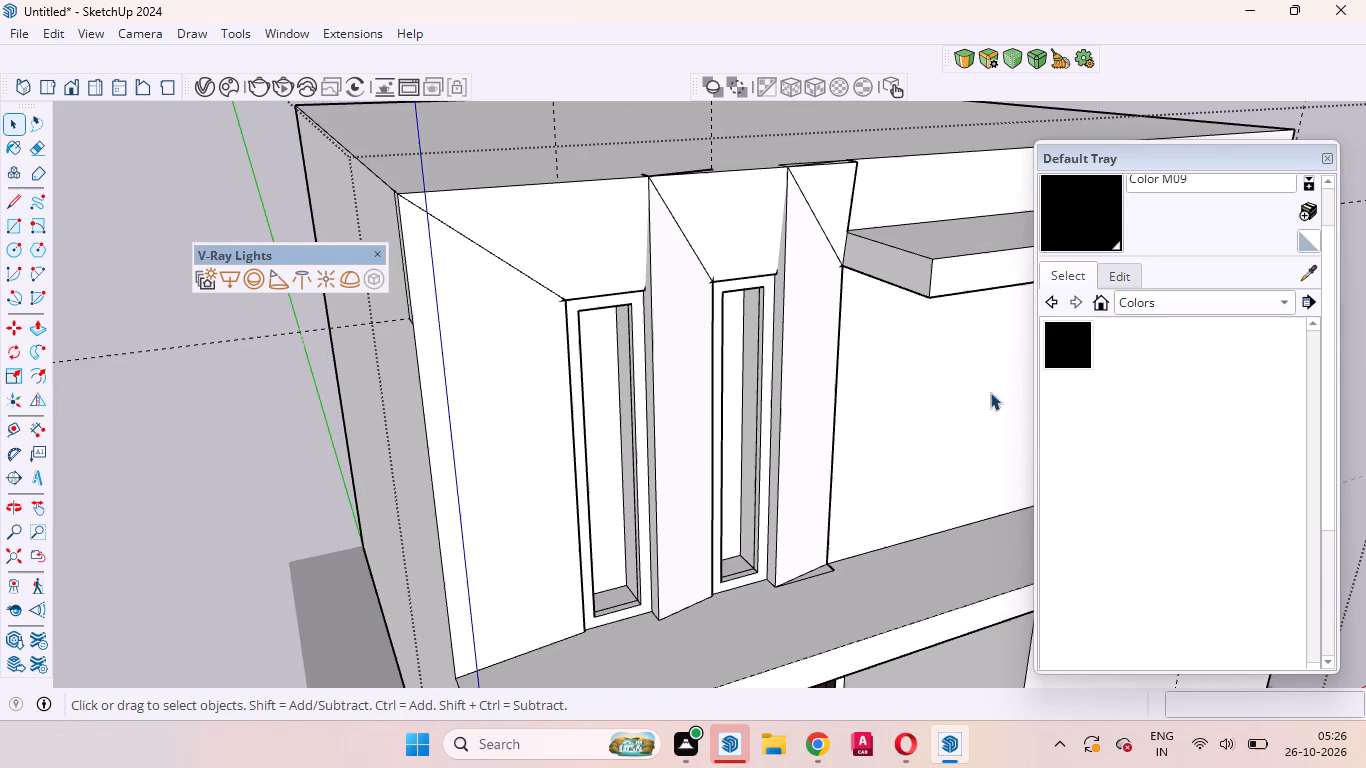
{"action": "left_click", "coordinate": [1063, 354]}
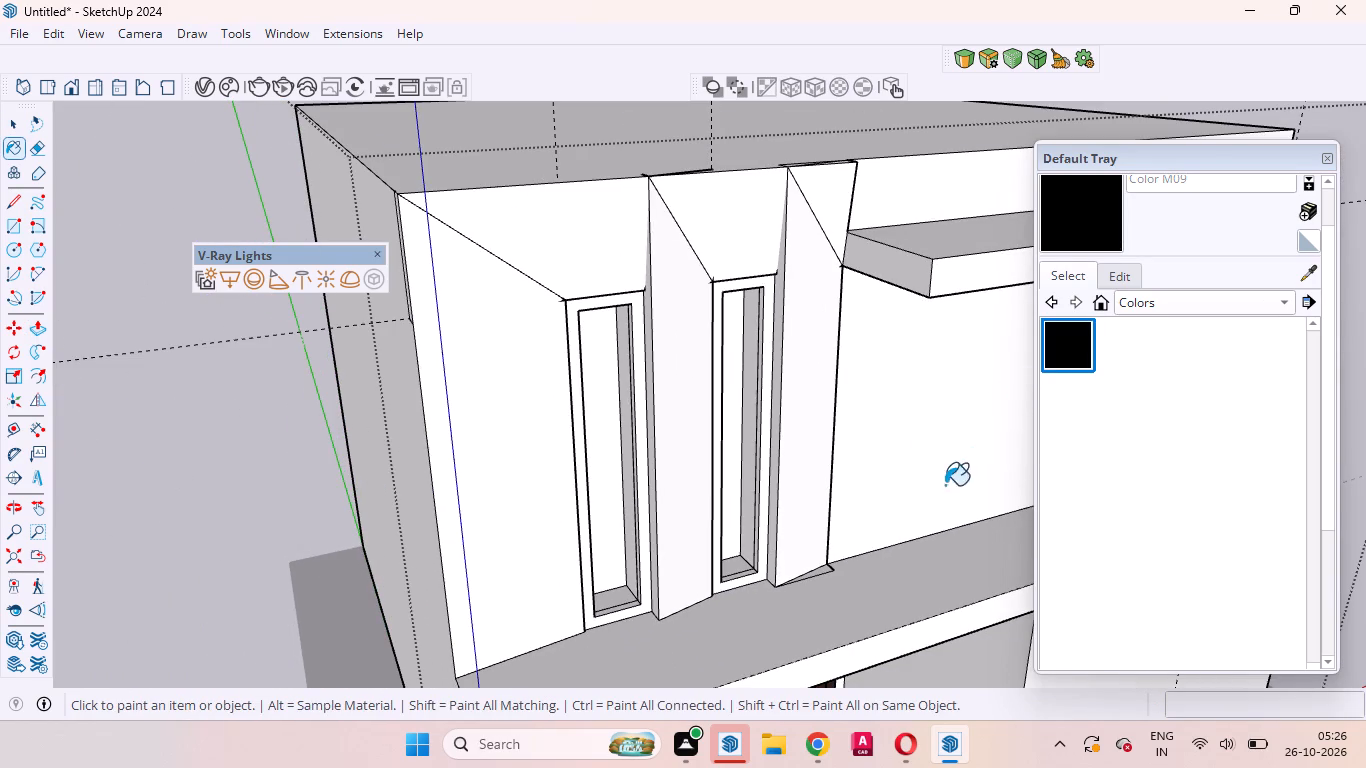
{"action": "scroll", "coordinate": [759, 582], "scroll_direction": "up", "scroll_amount": 20}
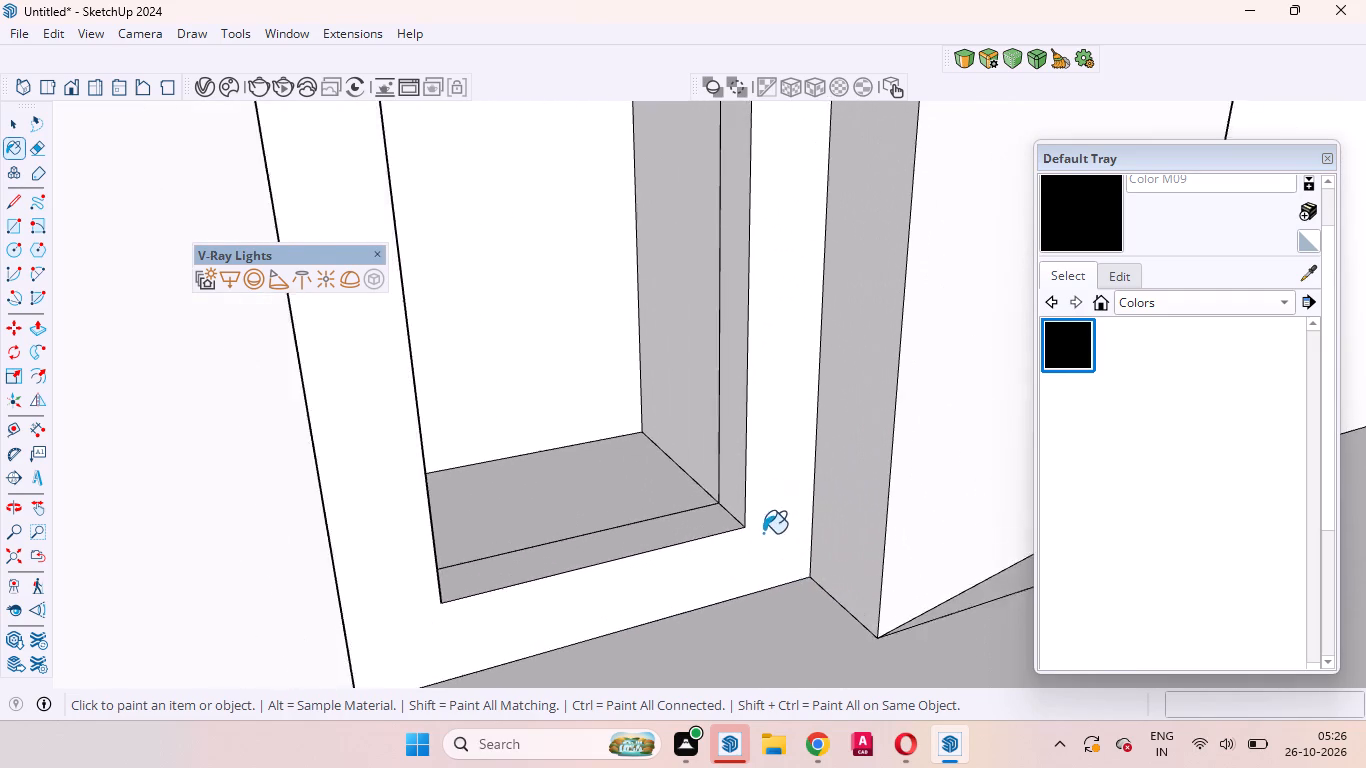
{"action": "left_click", "coordinate": [769, 504]}
{"action": "left_click", "coordinate": [730, 507]}
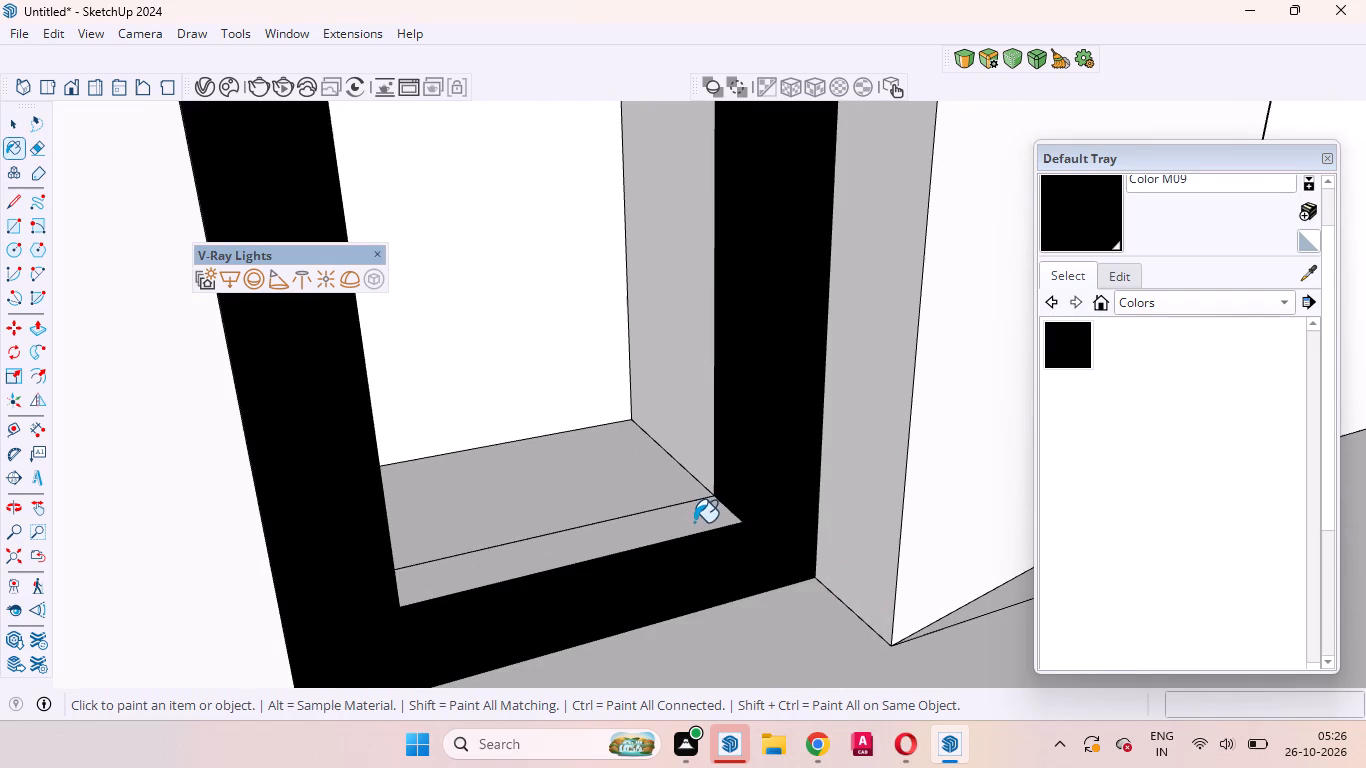
{"action": "left_click", "coordinate": [694, 522]}
Paint the first window strip's frame front and its bottom, left-hand and right-hand inner frame edges black.
{"action": "scroll", "coordinate": [785, 545], "scroll_direction": "down", "scroll_amount": 12}
{"action": "middle_click_drag", "start_coordinate": [799, 543], "coordinate": [661, 543]}
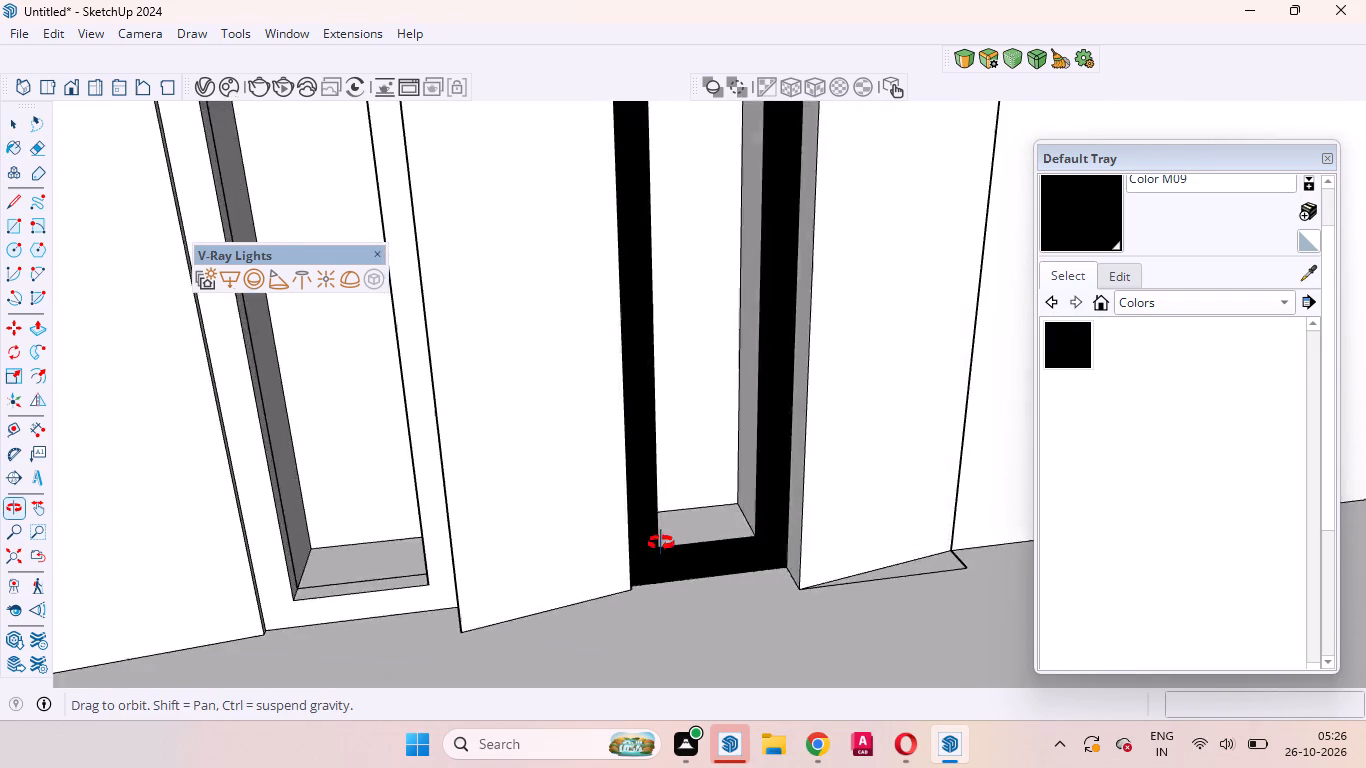
{"action": "middle_click_drag", "start_coordinate": [661, 543], "coordinate": [602, 545]}
{"action": "scroll", "coordinate": [390, 573], "scroll_direction": "up", "scroll_amount": 10}
{"action": "left_click", "coordinate": [374, 534]}
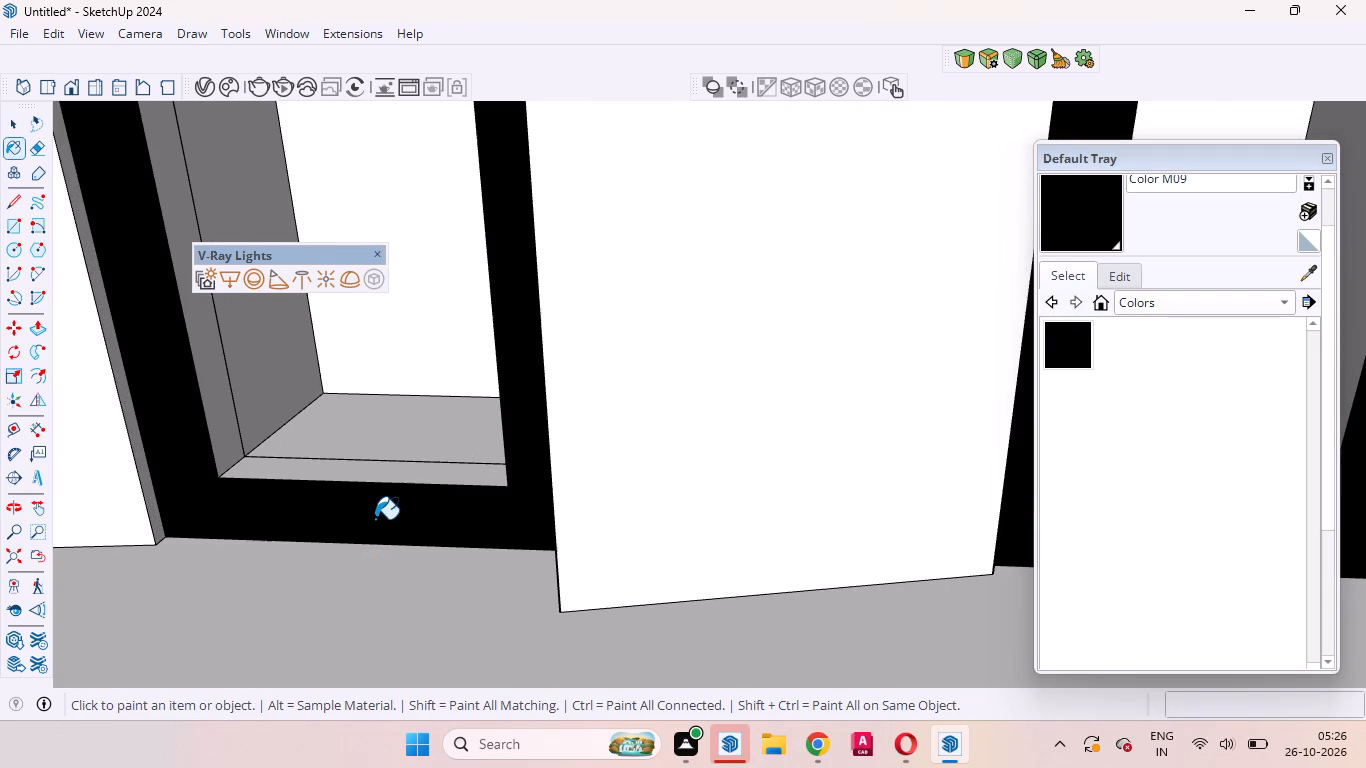
{"action": "left_click", "coordinate": [379, 472]}
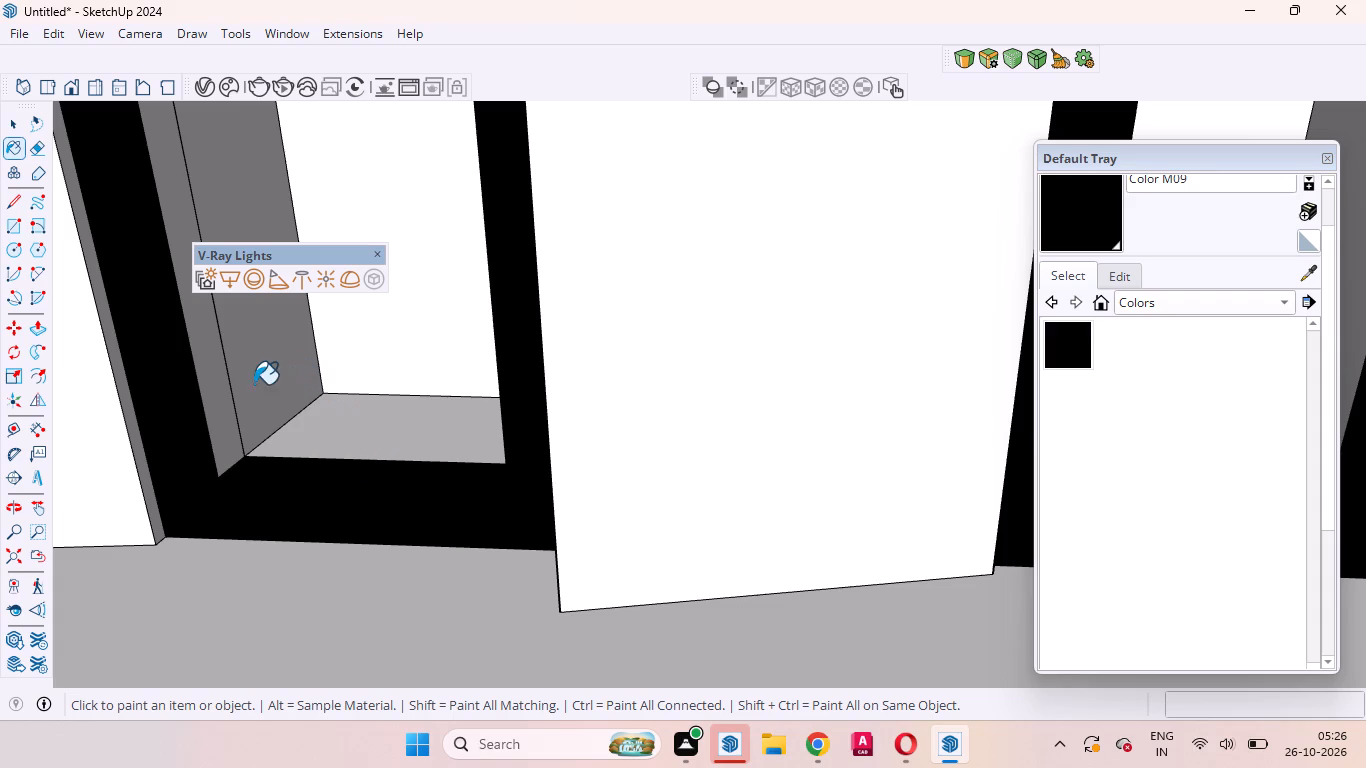
{"action": "left_click", "coordinate": [218, 382]}
{"action": "middle_click_drag", "start_coordinate": [278, 412], "coordinate": [649, 498]}
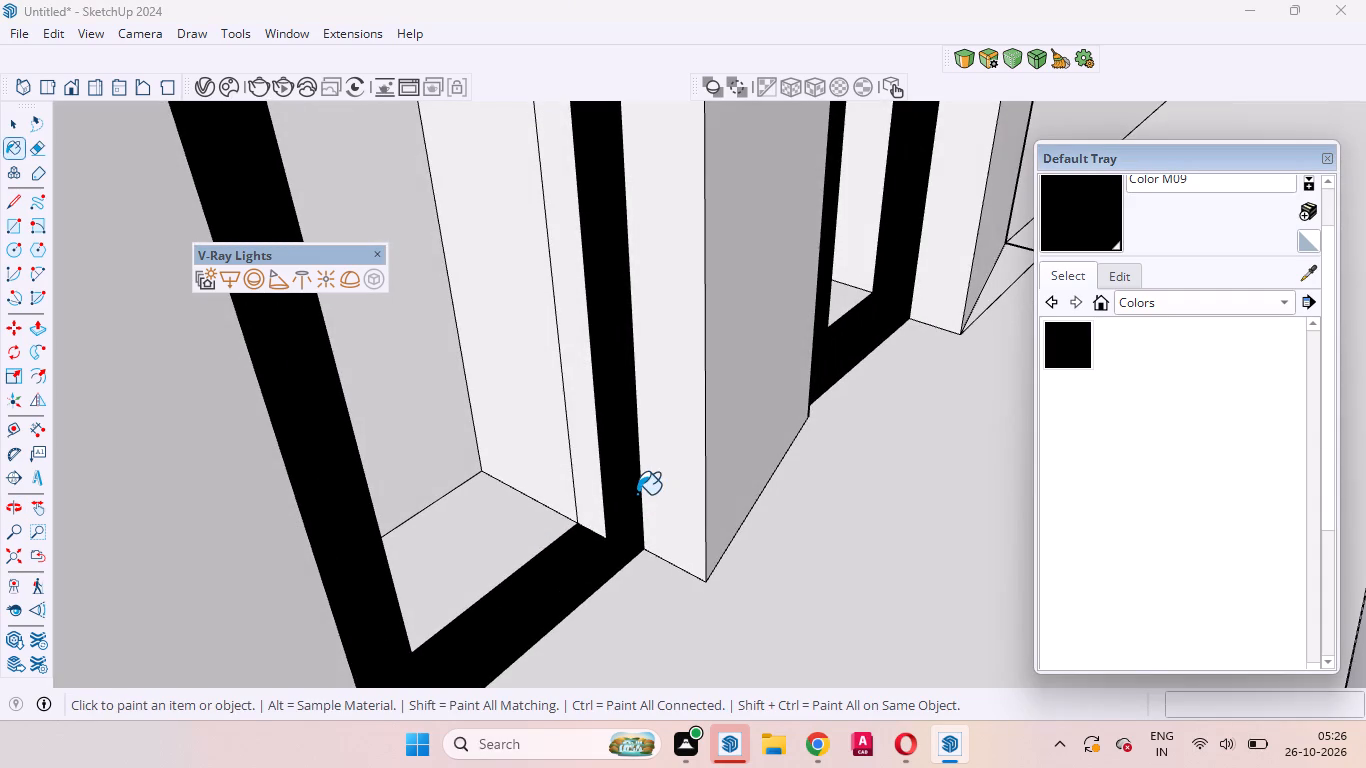
{"action": "left_click", "coordinate": [581, 448]}
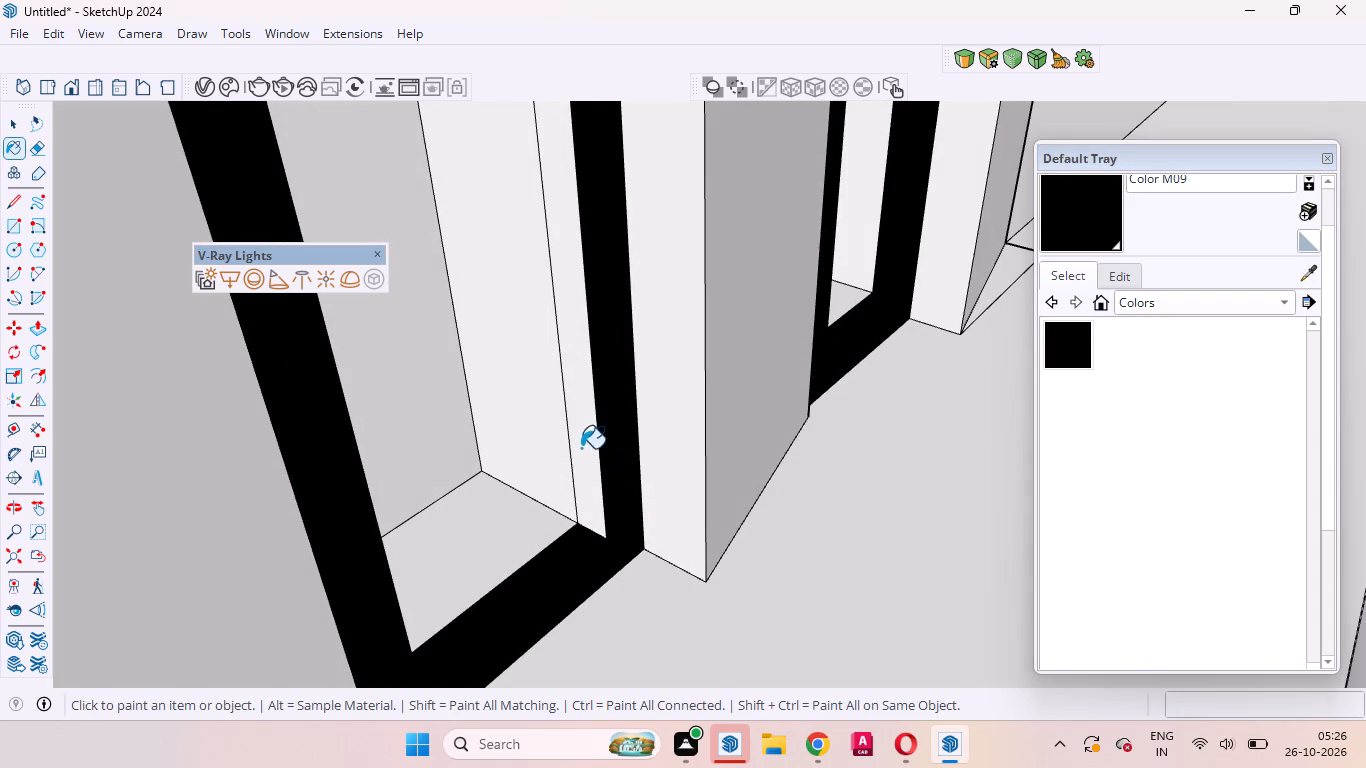
Paint the left-hand inner frame edge of the second window strip black.
{"action": "middle_click_drag", "start_coordinate": [609, 463], "coordinate": [354, 517]}
{"action": "scroll", "coordinate": [443, 518], "scroll_direction": "down", "scroll_amount": 5}
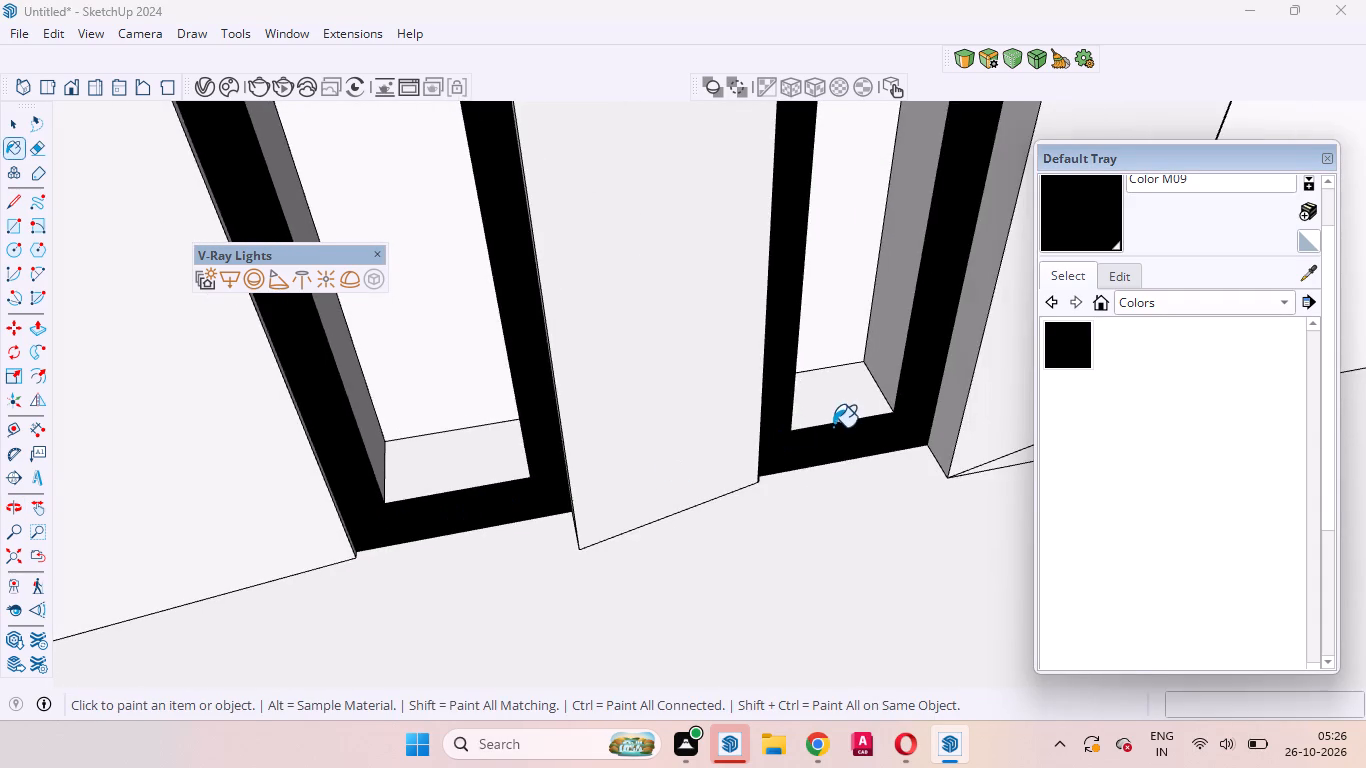
{"action": "scroll", "coordinate": [834, 425], "scroll_direction": "up", "scroll_amount": 5}
{"action": "middle_click_drag", "start_coordinate": [821, 436], "coordinate": [499, 484]}
{"action": "scroll", "coordinate": [697, 436], "scroll_direction": "up", "scroll_amount": 3}
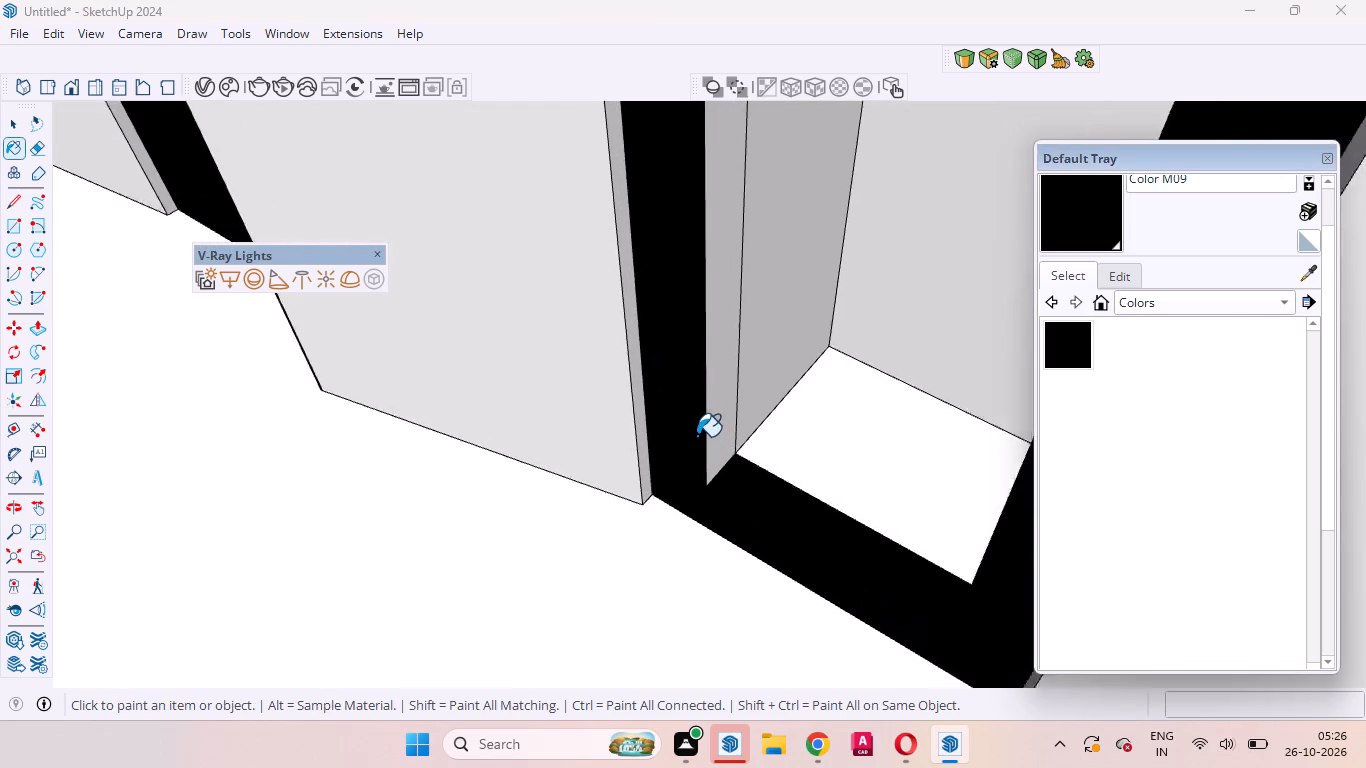
{"action": "scroll", "coordinate": [697, 436], "scroll_direction": "up", "scroll_amount": 5}
{"action": "left_click", "coordinate": [729, 438]}
Push both recess side faces behind the second window strip's frame outward, repeating the 3" distance.
{"action": "key", "text": "space"}
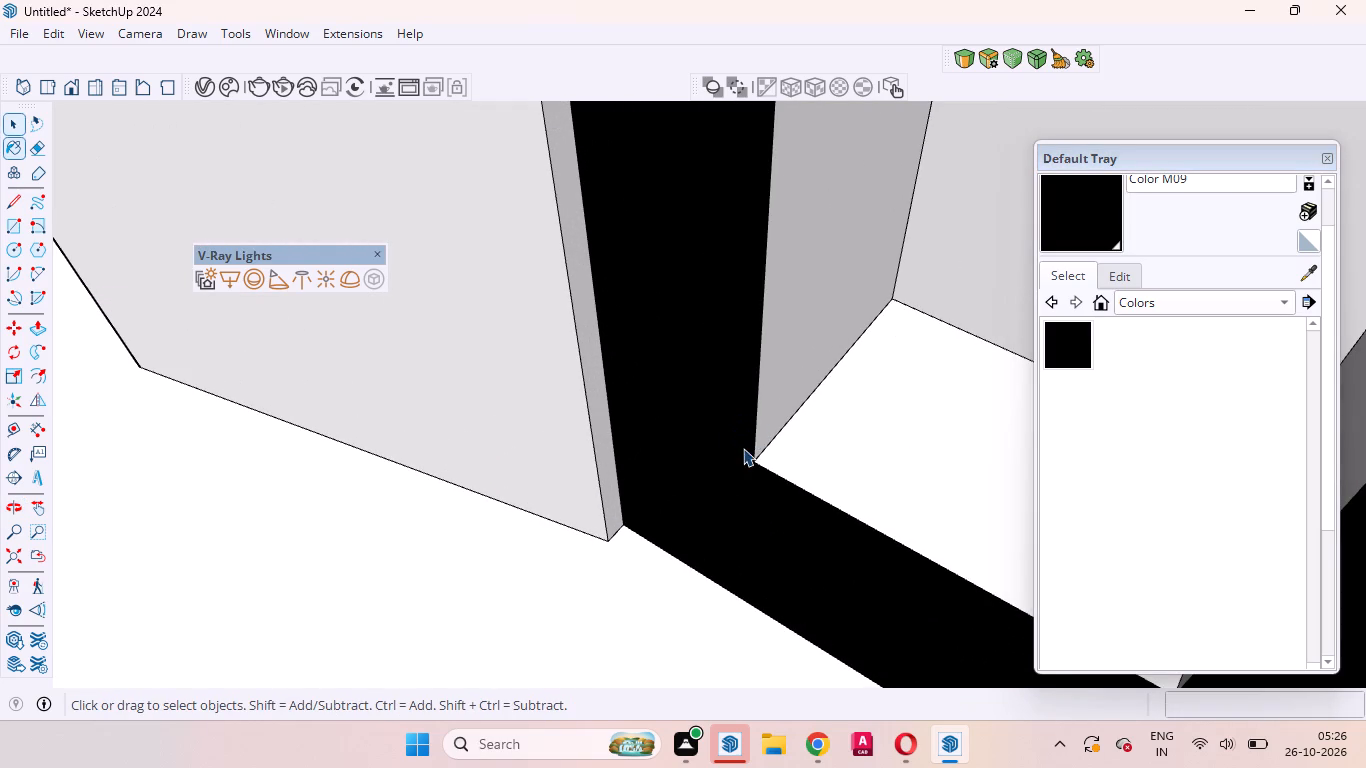
{"action": "left_click", "coordinate": [805, 377]}
{"action": "key", "text": "p"}
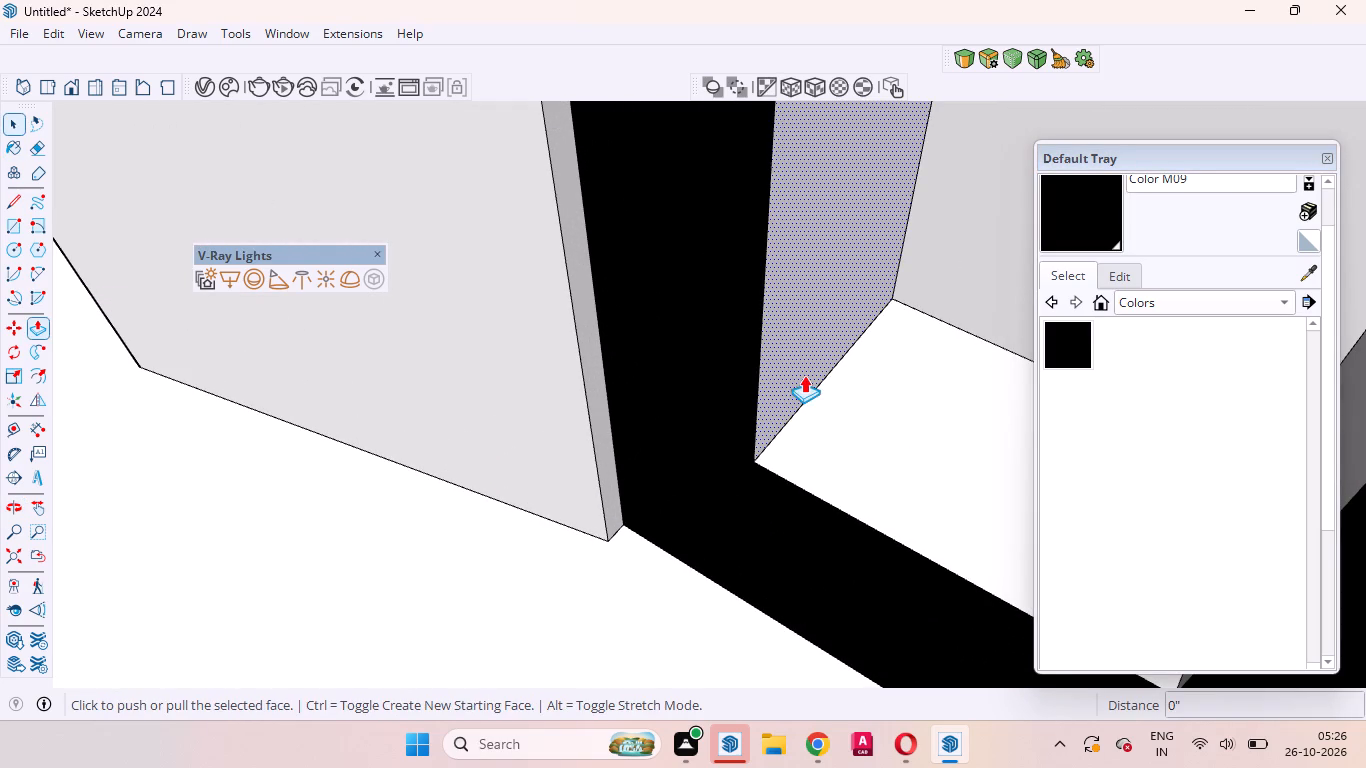
{"action": "left_click", "coordinate": [790, 354]}
{"action": "left_click", "coordinate": [790, 354]}
{"action": "scroll", "coordinate": [801, 354], "scroll_direction": "down", "scroll_amount": 3}
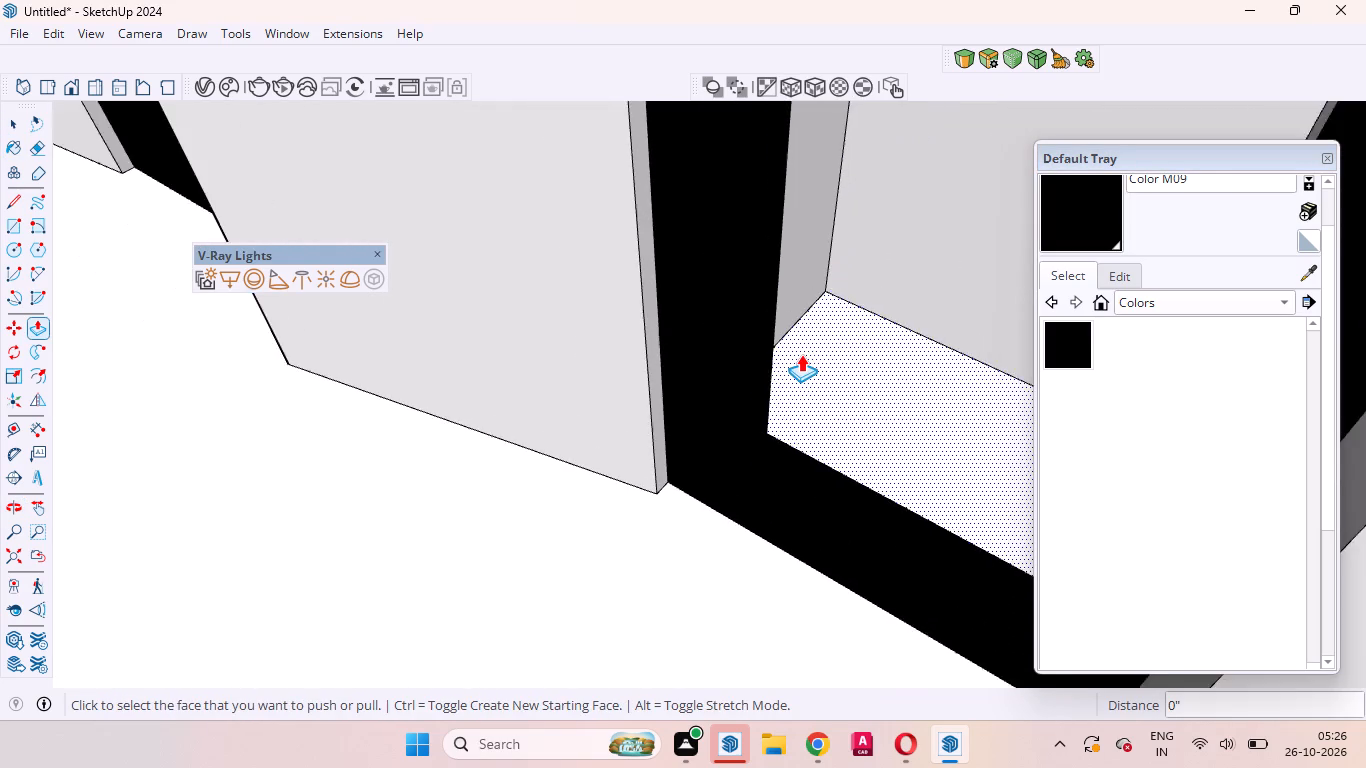
{"action": "scroll", "coordinate": [801, 354], "scroll_direction": "down", "scroll_amount": 11}
{"action": "middle_click_drag", "start_coordinate": [815, 370], "coordinate": [1091, 379]}
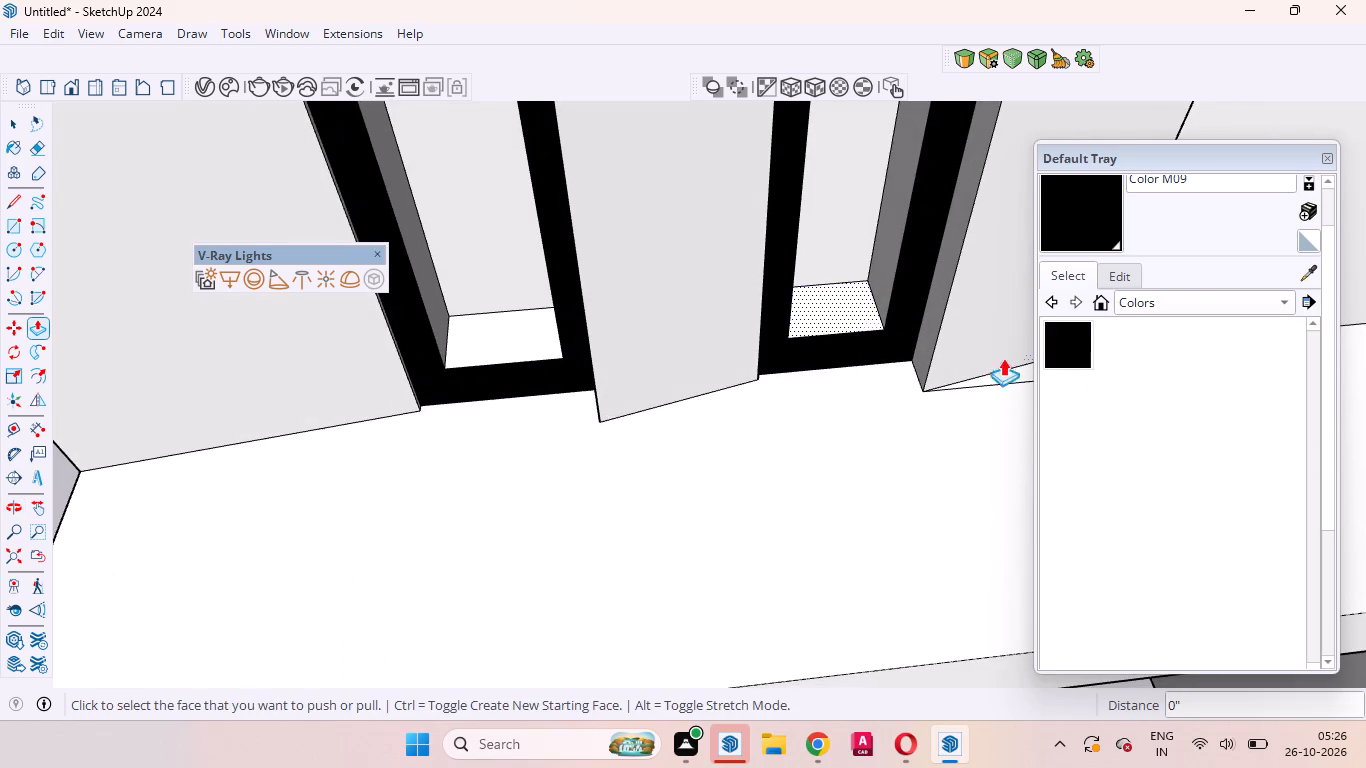
{"action": "scroll", "coordinate": [907, 251], "scroll_direction": "up", "scroll_amount": 8}
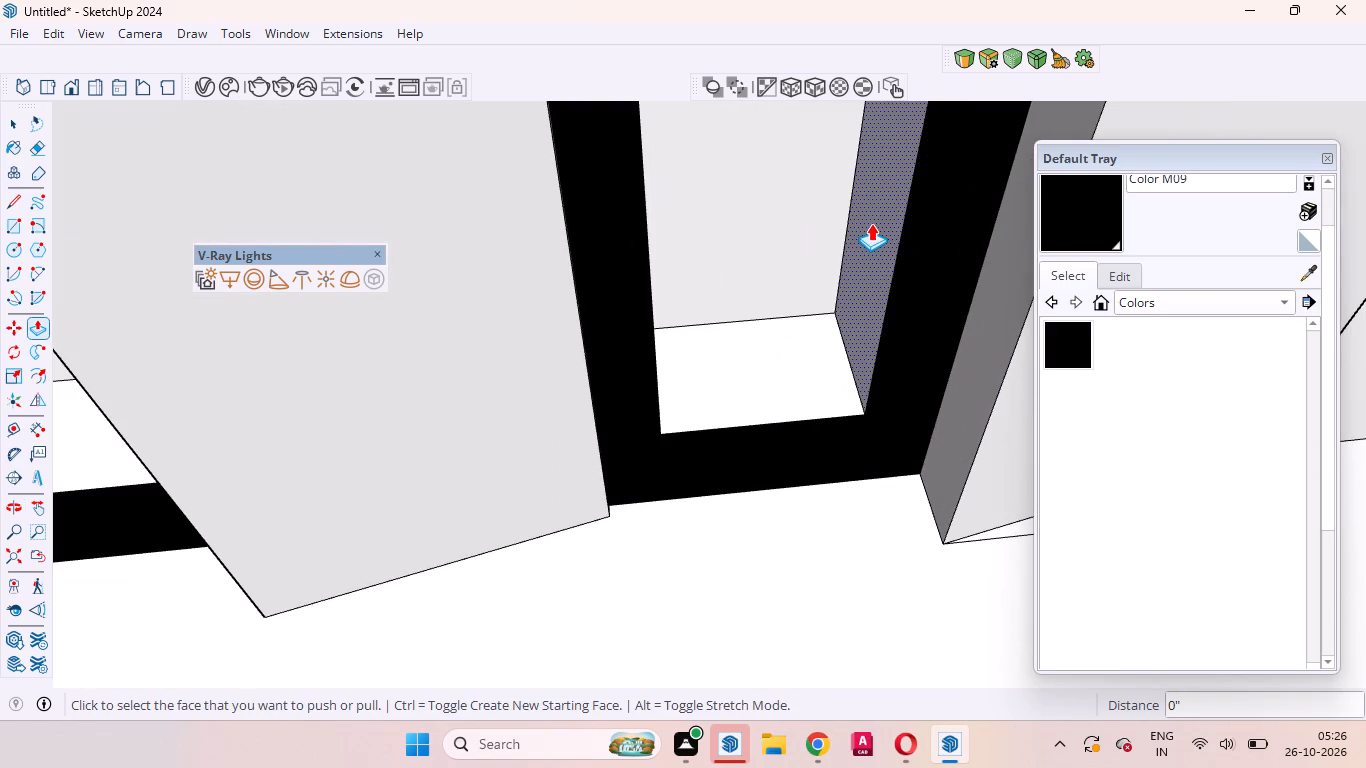
{"action": "double_click", "coordinate": [871, 223]}
Push both recess side faces behind the first window strip's frame outward by the same 3" distance.
{"action": "scroll", "coordinate": [820, 369], "scroll_direction": "down", "scroll_amount": 15}
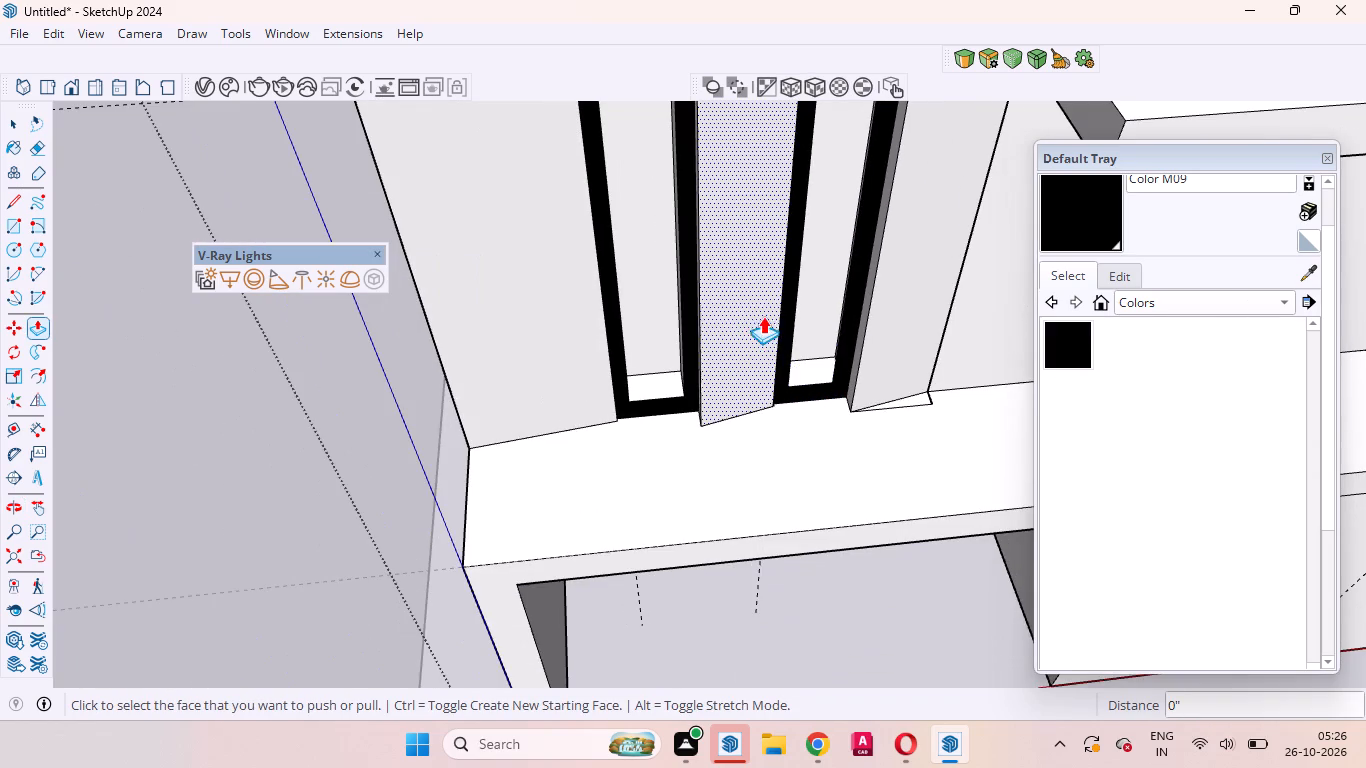
{"action": "scroll", "coordinate": [720, 316], "scroll_direction": "up", "scroll_amount": 9}
{"action": "middle_click_drag", "start_coordinate": [685, 349], "coordinate": [864, 354]}
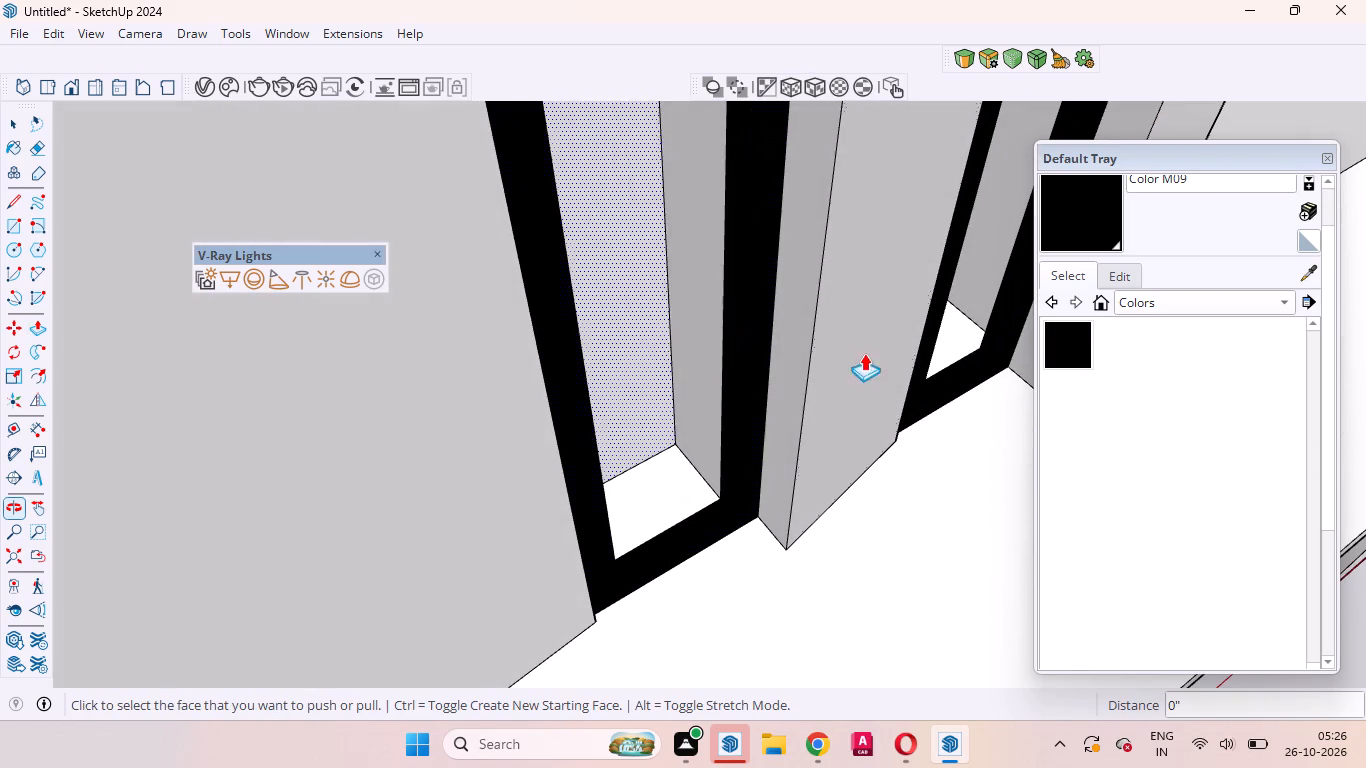
{"action": "left_click", "coordinate": [707, 355]}
{"action": "left_click", "coordinate": [707, 355]}
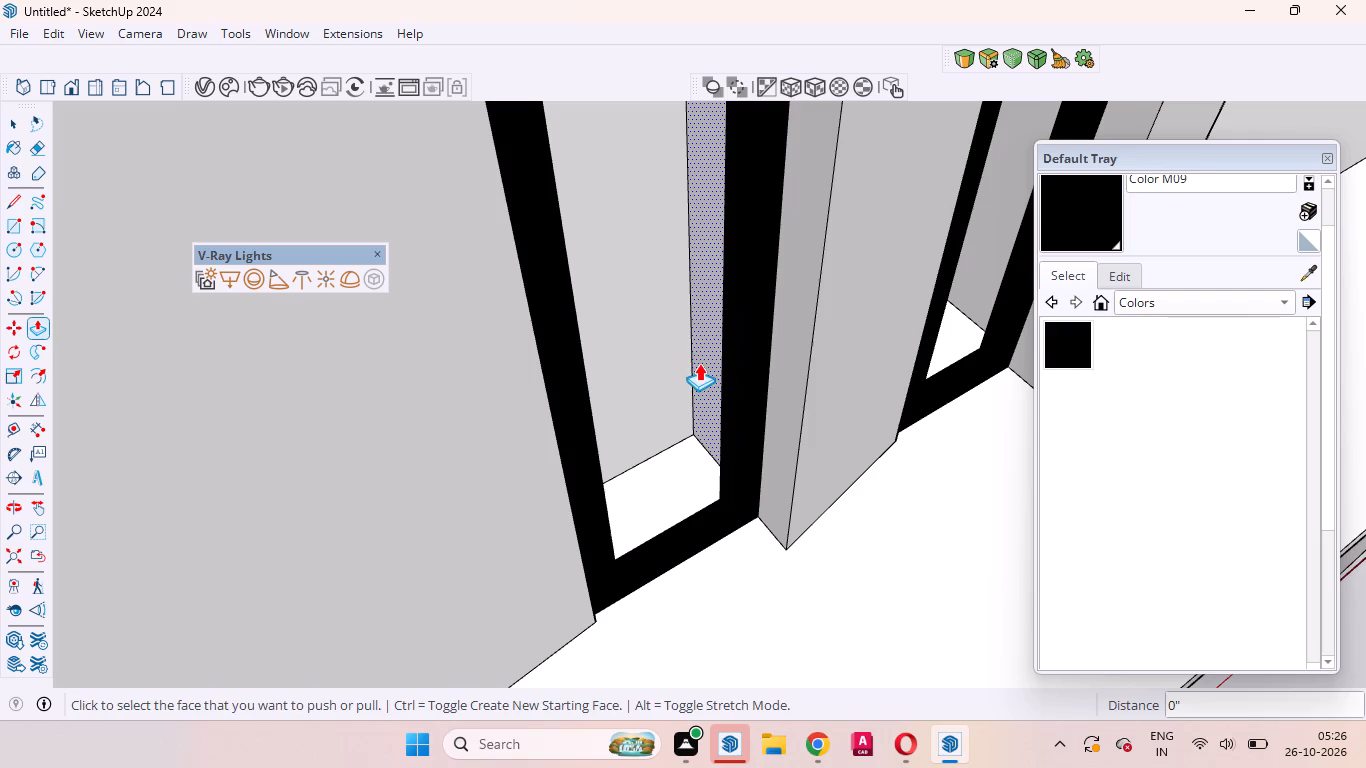
{"action": "middle_click_drag", "start_coordinate": [699, 363], "coordinate": [384, 425]}
{"action": "scroll", "coordinate": [610, 326], "scroll_direction": "up", "scroll_amount": 8}
{"action": "double_click", "coordinate": [508, 356]}
{"action": "scroll", "coordinate": [542, 424], "scroll_direction": "down", "scroll_amount": 4}
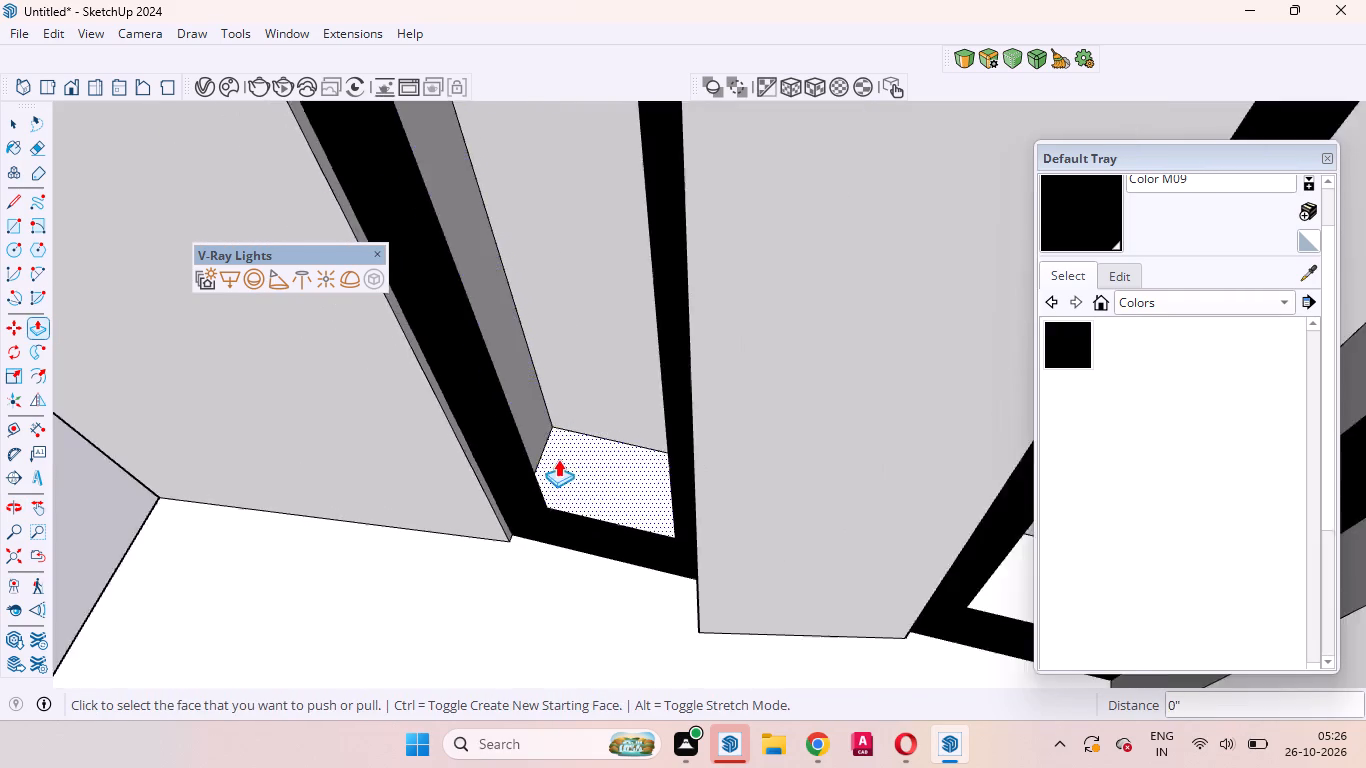
{"action": "scroll", "coordinate": [558, 459], "scroll_direction": "down", "scroll_amount": 16}
{"action": "middle_click_drag", "start_coordinate": [721, 532], "coordinate": [782, 405]}
{"action": "scroll", "coordinate": [772, 420], "scroll_direction": "up", "scroll_amount": 1}
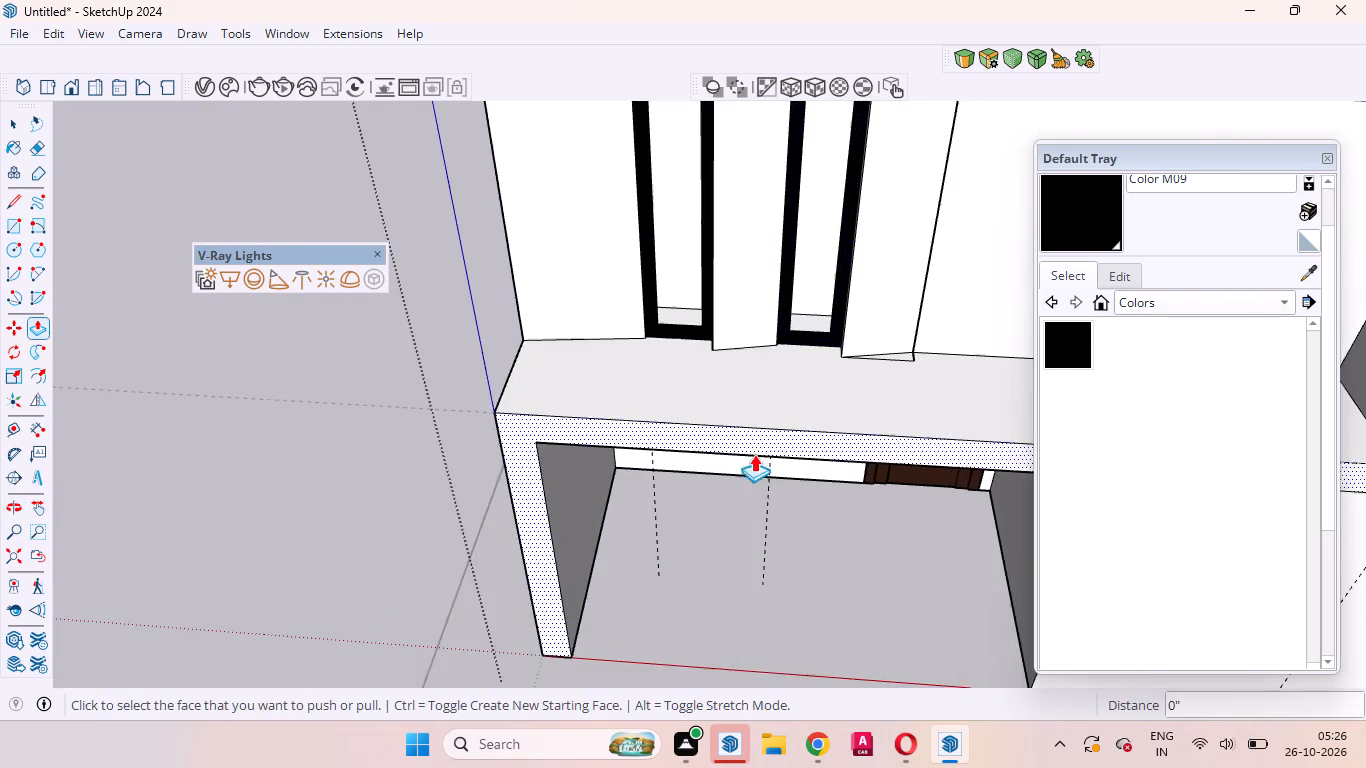
Push the recess top faces behind the second and first window strips' frames upward, repeating the 3" distance.
{"action": "scroll", "coordinate": [746, 494], "scroll_direction": "down", "scroll_amount": 8}
{"action": "scroll", "coordinate": [755, 302], "scroll_direction": "up", "scroll_amount": 8}
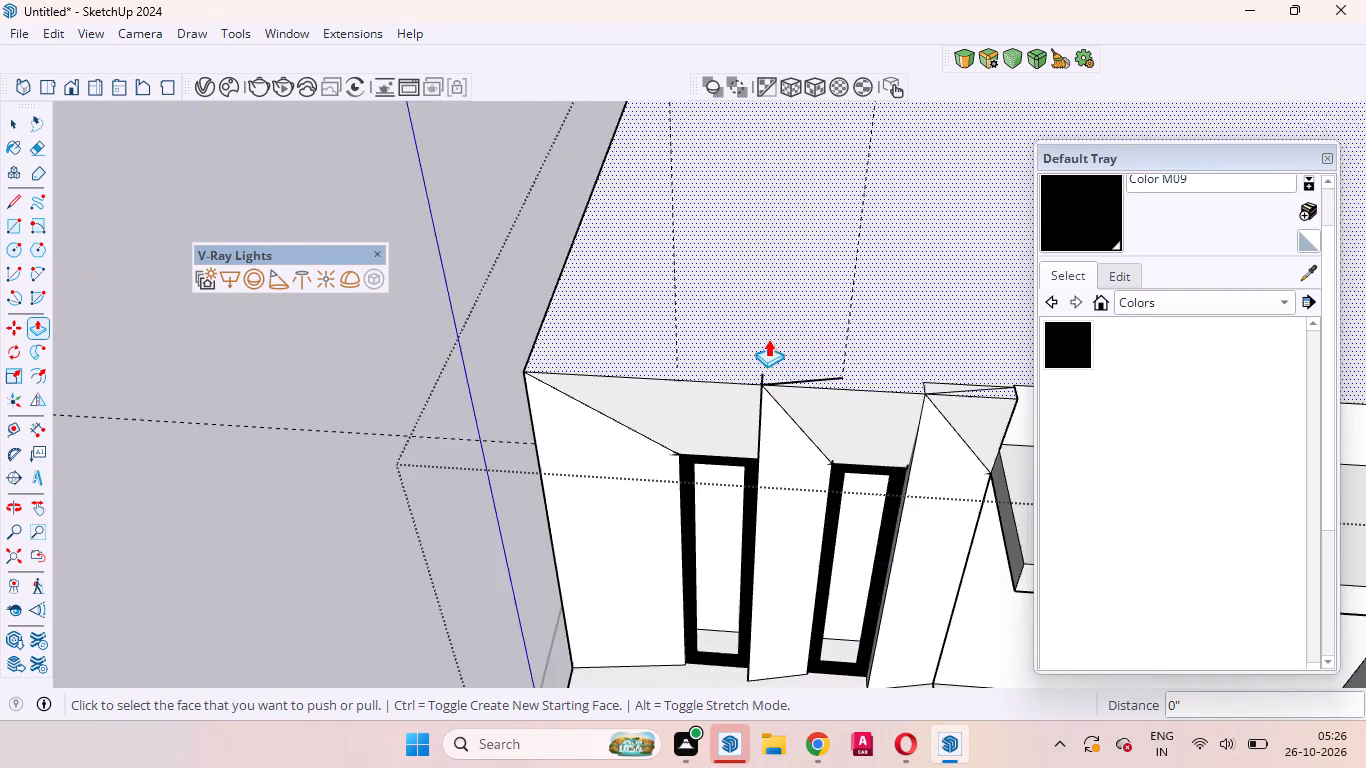
{"action": "scroll", "coordinate": [768, 339], "scroll_direction": "up", "scroll_amount": 20}
{"action": "scroll", "coordinate": [768, 339], "scroll_direction": "up", "scroll_amount": 1}
{"action": "middle_click_drag", "start_coordinate": [872, 549], "coordinate": [881, 283]}
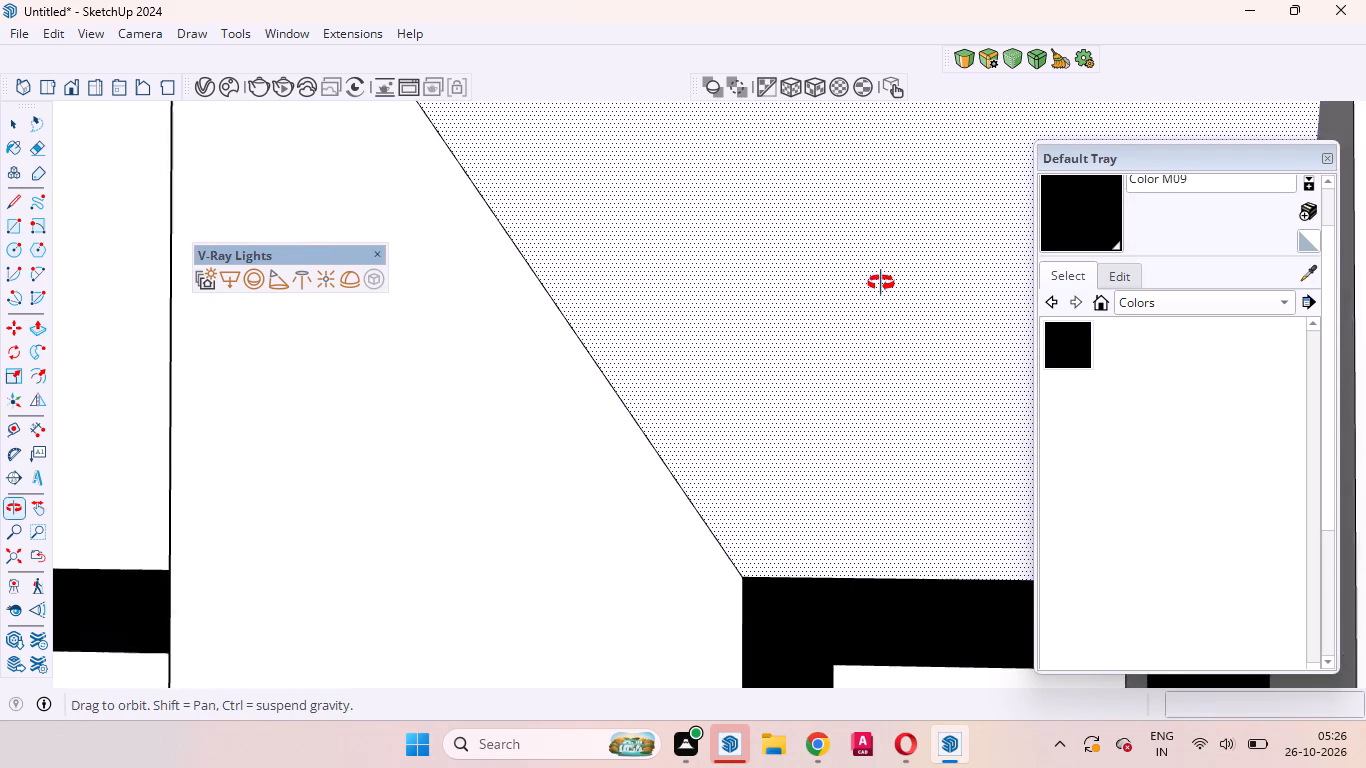
{"action": "middle_click_drag", "start_coordinate": [881, 283], "coordinate": [887, 237]}
{"action": "scroll", "coordinate": [880, 240], "scroll_direction": "down", "scroll_amount": 9}
{"action": "scroll", "coordinate": [890, 273], "scroll_direction": "up", "scroll_amount": 1}
{"action": "scroll", "coordinate": [943, 498], "scroll_direction": "up", "scroll_amount": 2}
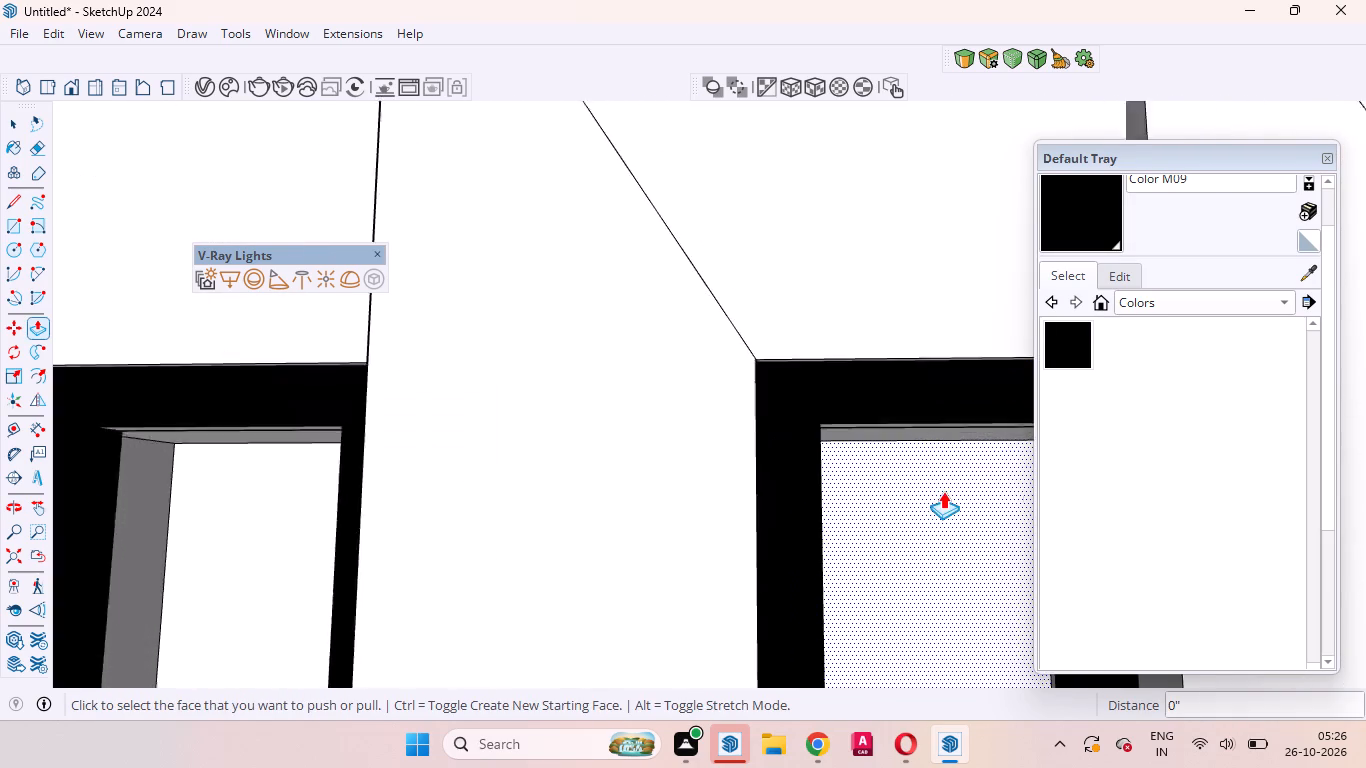
{"action": "scroll", "coordinate": [943, 491], "scroll_direction": "up", "scroll_amount": 9}
{"action": "middle_click_drag", "start_coordinate": [913, 446], "coordinate": [859, 312]}
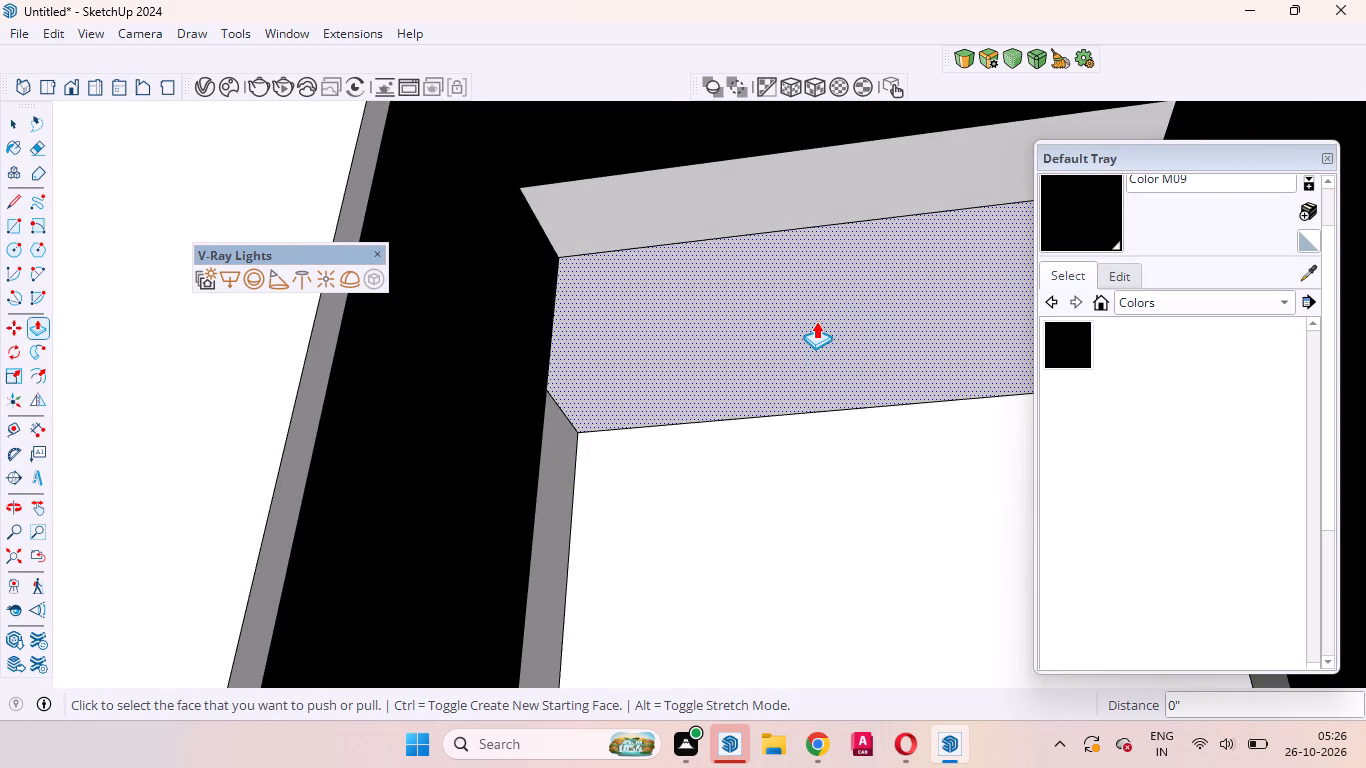
{"action": "double_click", "coordinate": [816, 321]}
{"action": "scroll", "coordinate": [823, 321], "scroll_direction": "down", "scroll_amount": 16}
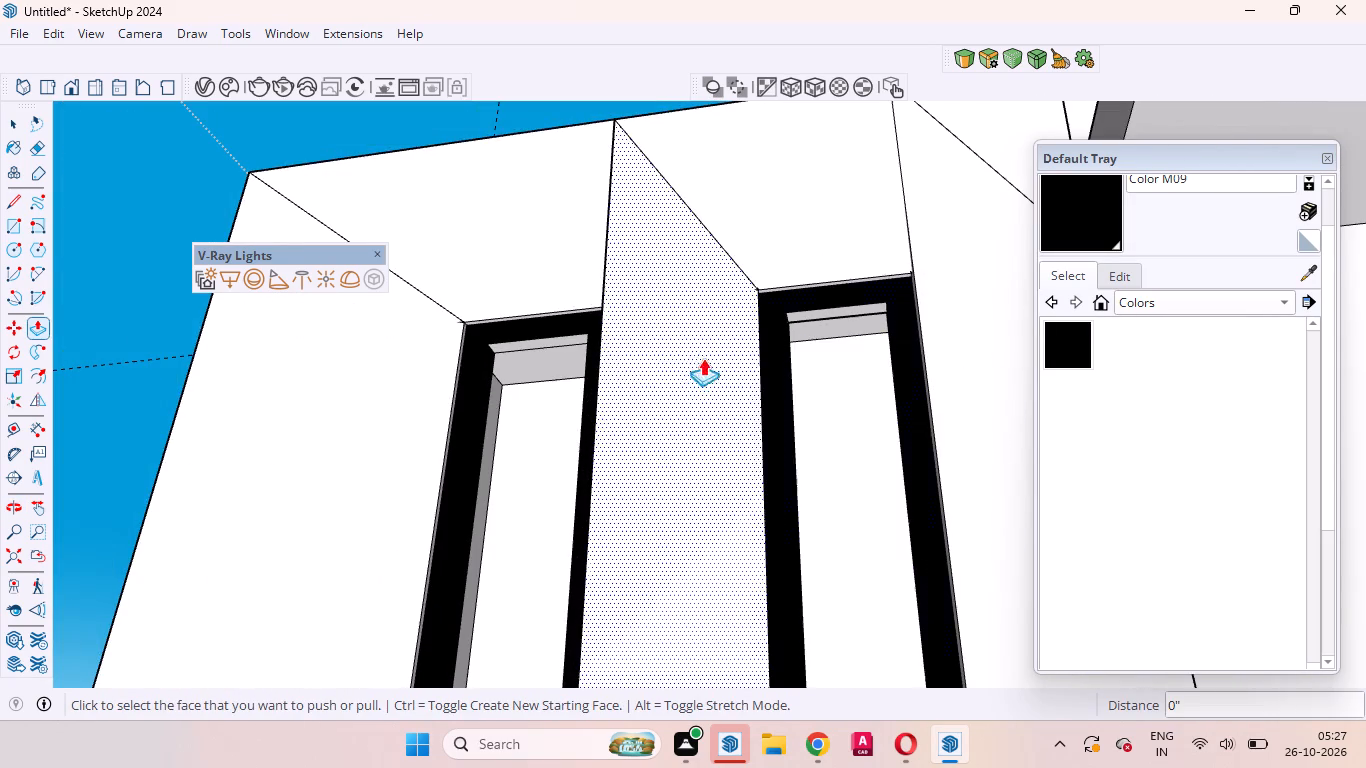
{"action": "scroll", "coordinate": [568, 363], "scroll_direction": "up", "scroll_amount": 5}
{"action": "double_click", "coordinate": [568, 363]}
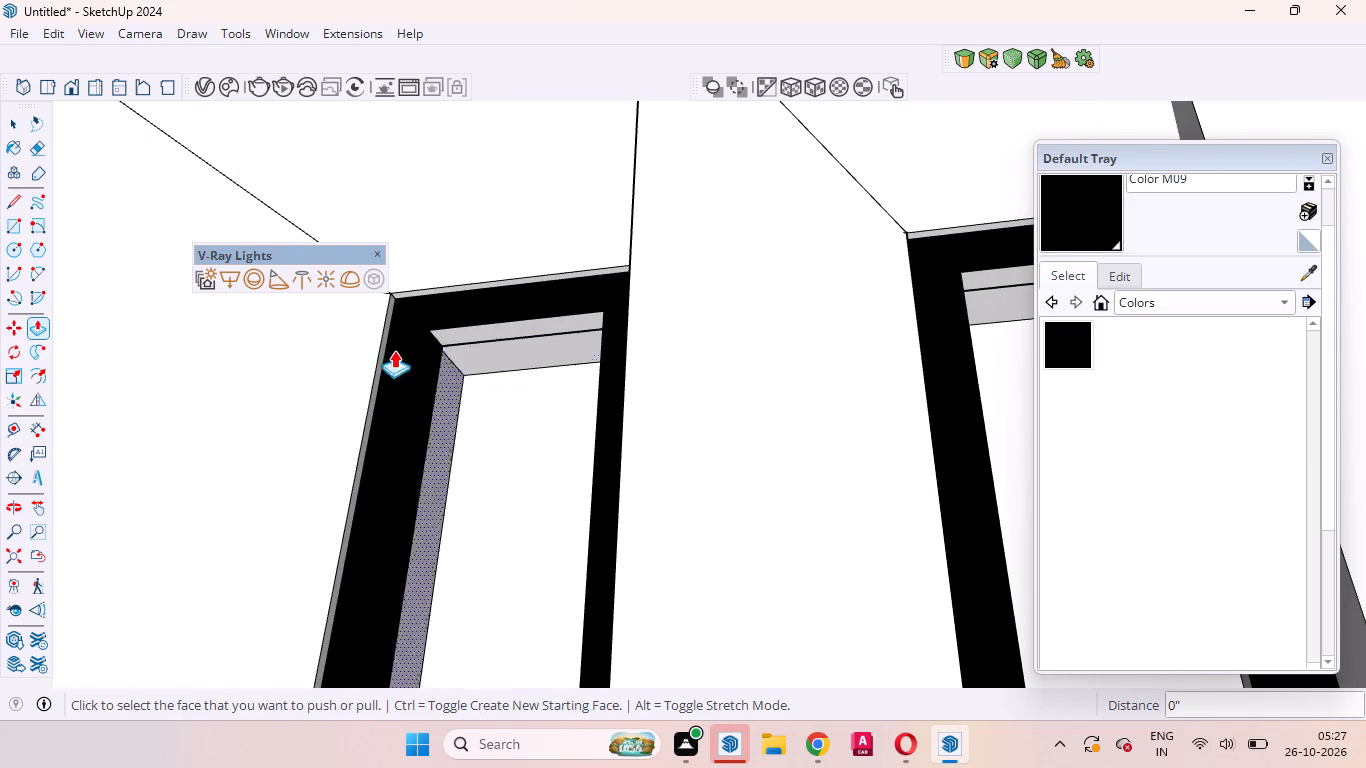
Paint the top inner frame edges of the first and second window strips black with Color M09.
{"action": "left_click", "coordinate": [18, 131]}
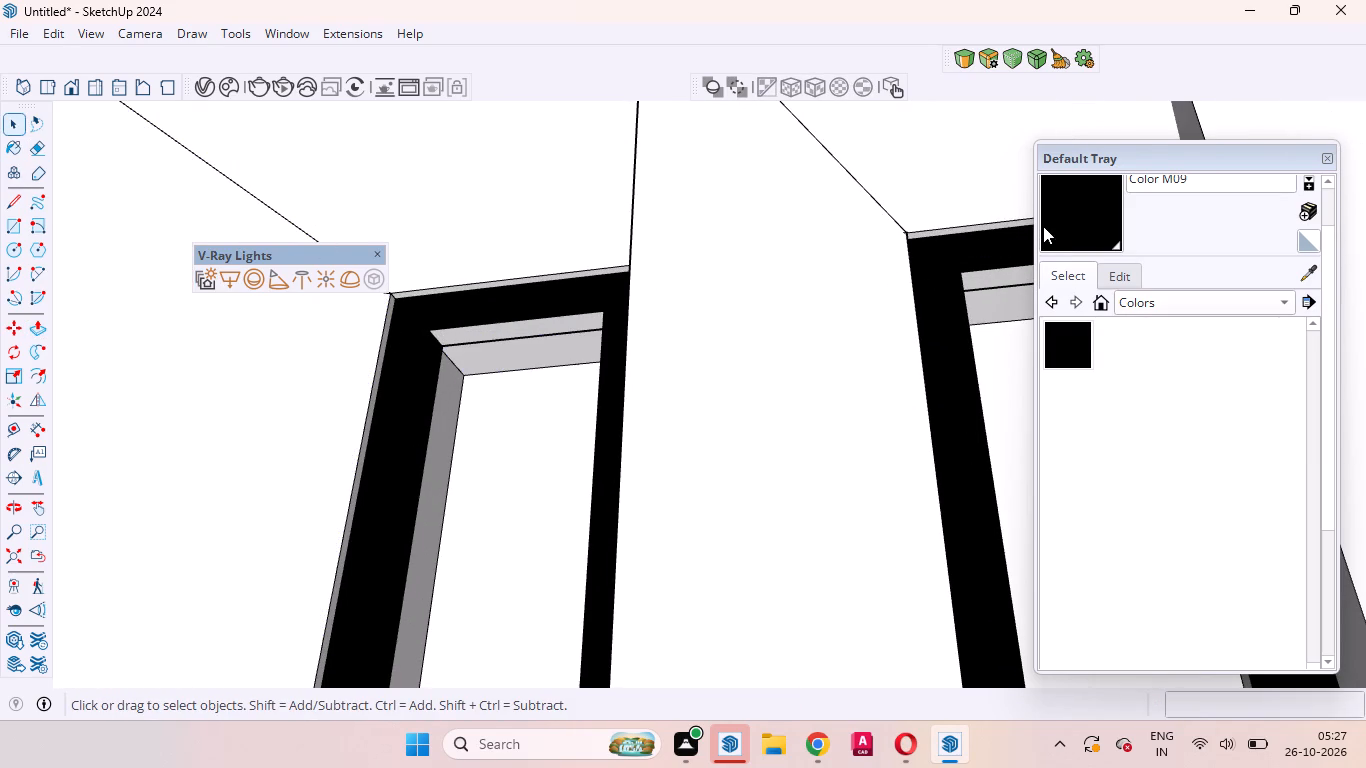
{"action": "left_click", "coordinate": [1051, 226]}
{"action": "scroll", "coordinate": [541, 319], "scroll_direction": "up", "scroll_amount": 7}
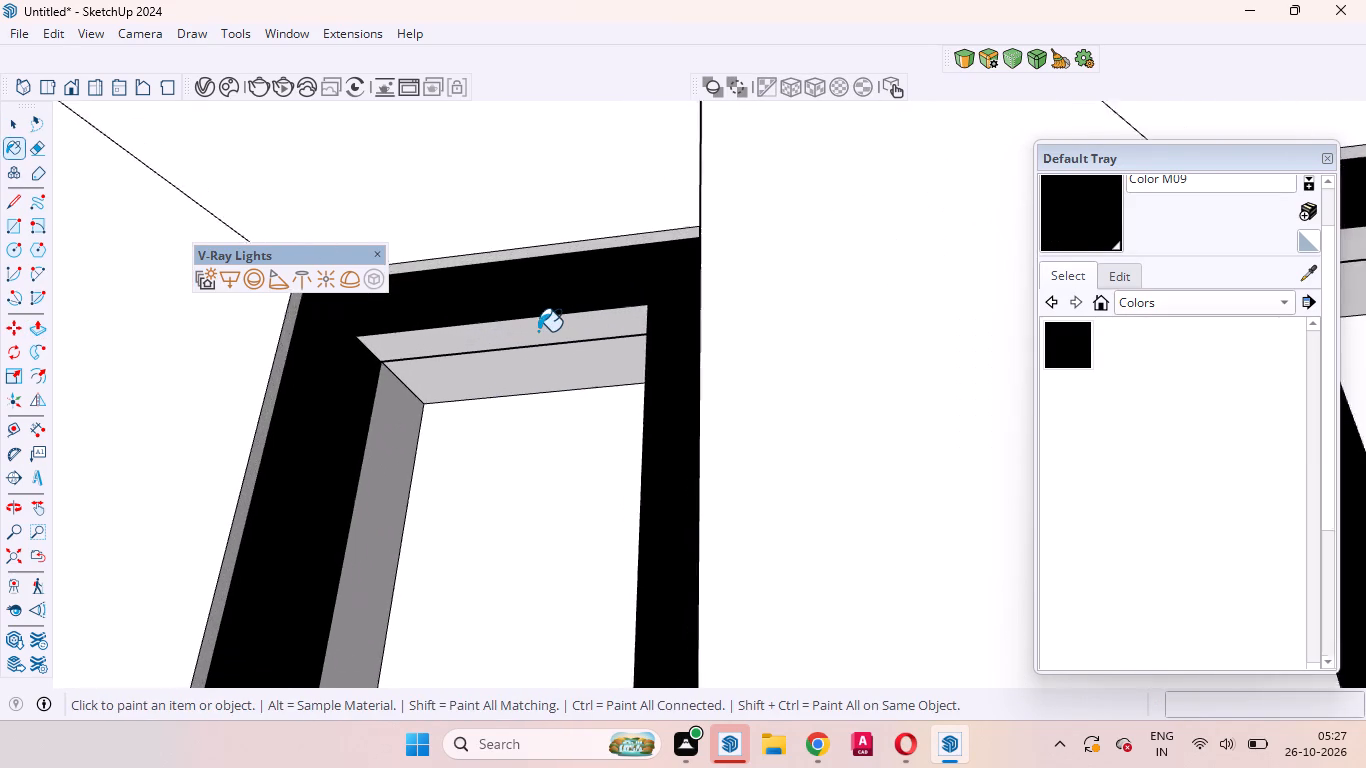
{"action": "scroll", "coordinate": [538, 331], "scroll_direction": "up", "scroll_amount": 2}
{"action": "left_click", "coordinate": [538, 331]}
{"action": "scroll", "coordinate": [538, 331], "scroll_direction": "down", "scroll_amount": 13}
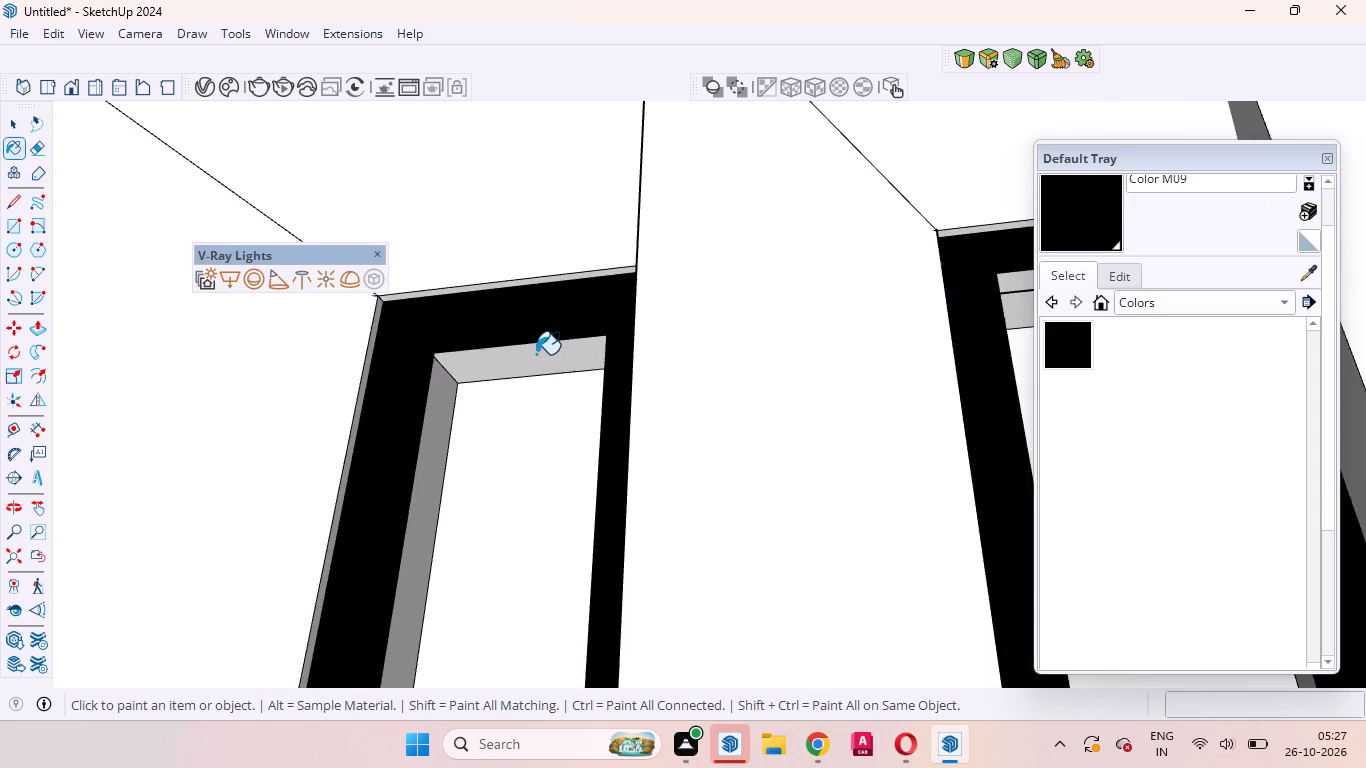
{"action": "scroll", "coordinate": [536, 354], "scroll_direction": "down", "scroll_amount": 10}
{"action": "scroll", "coordinate": [637, 330], "scroll_direction": "up", "scroll_amount": 20}
{"action": "scroll", "coordinate": [637, 330], "scroll_direction": "up", "scroll_amount": 2}
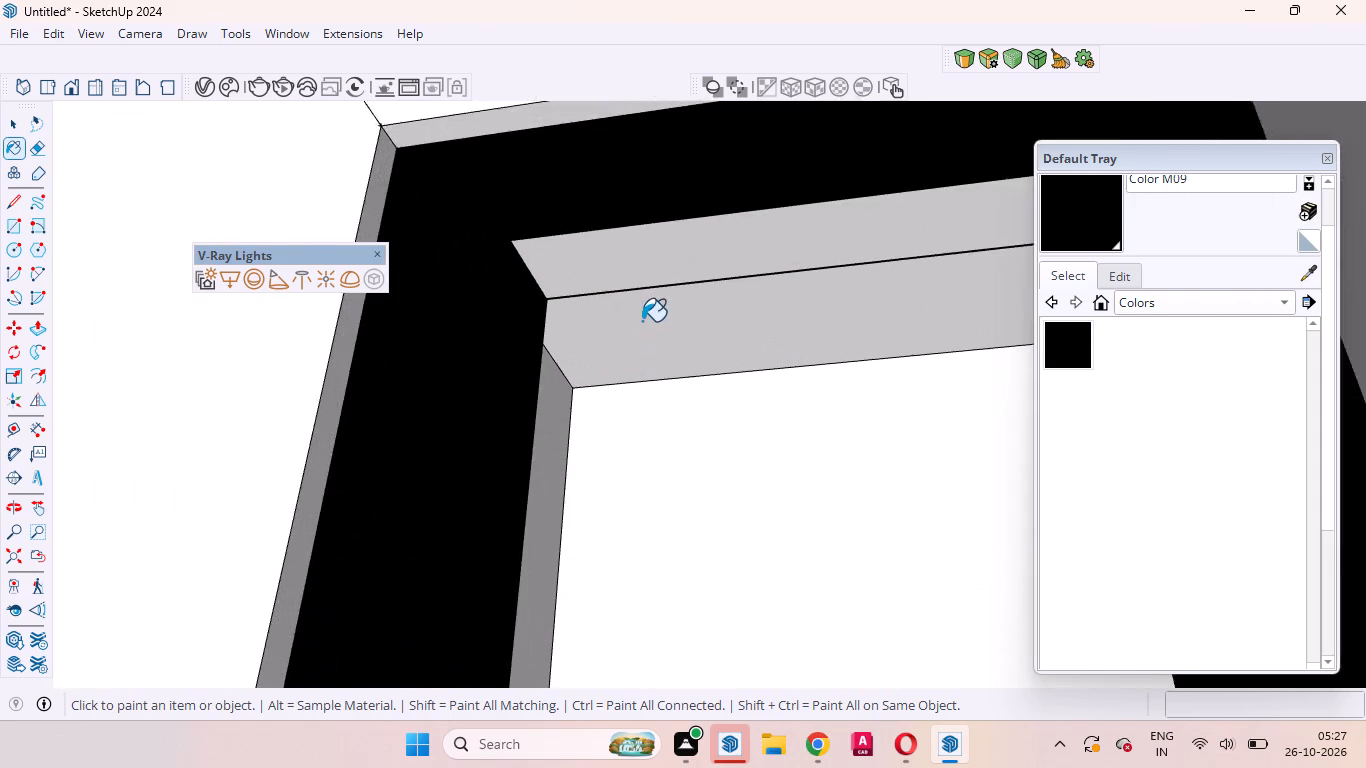
{"action": "scroll", "coordinate": [642, 321], "scroll_direction": "up", "scroll_amount": 3}
{"action": "left_click", "coordinate": [589, 230]}
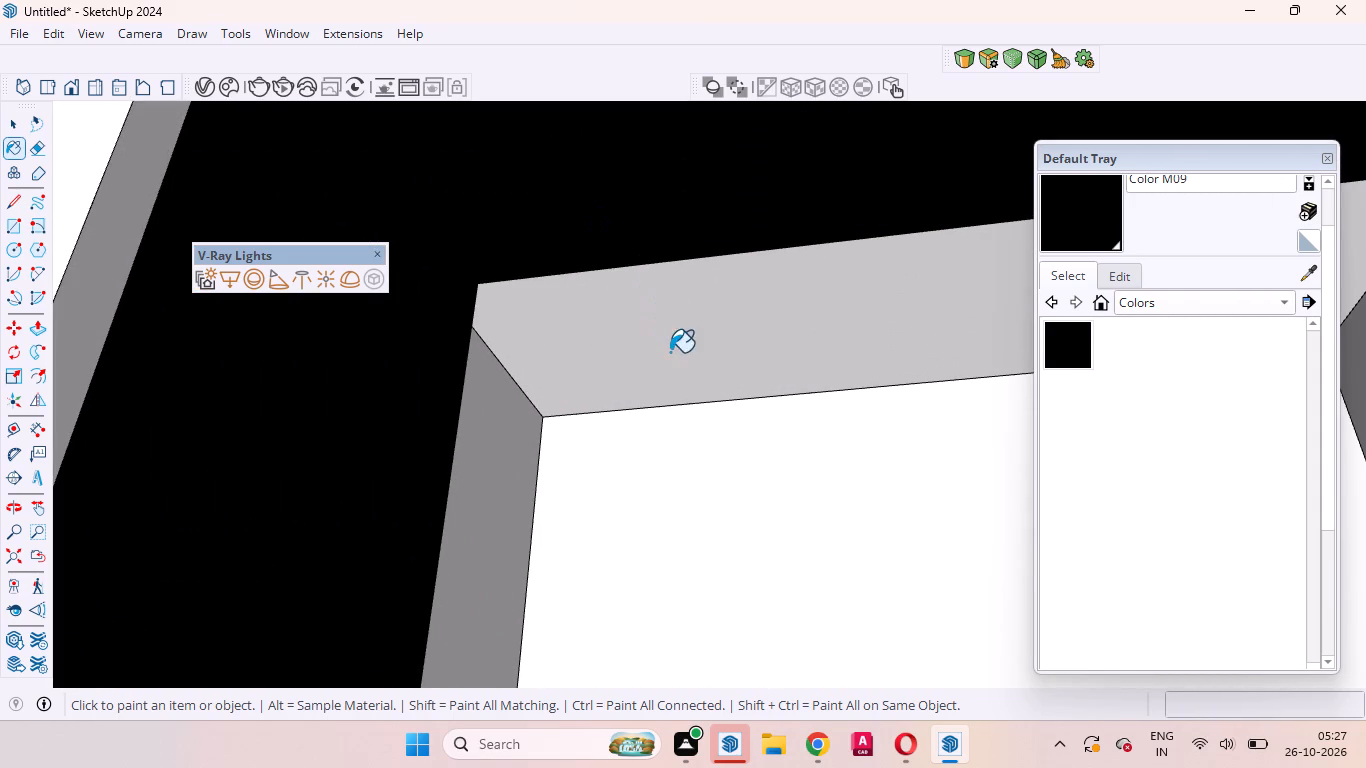
{"action": "key", "text": "space"}
Search the 3D Warehouse models for "curtain".
{"action": "scroll", "coordinate": [670, 352], "scroll_direction": "down", "scroll_amount": 20}
{"action": "scroll", "coordinate": [670, 352], "scroll_direction": "down", "scroll_amount": 9}
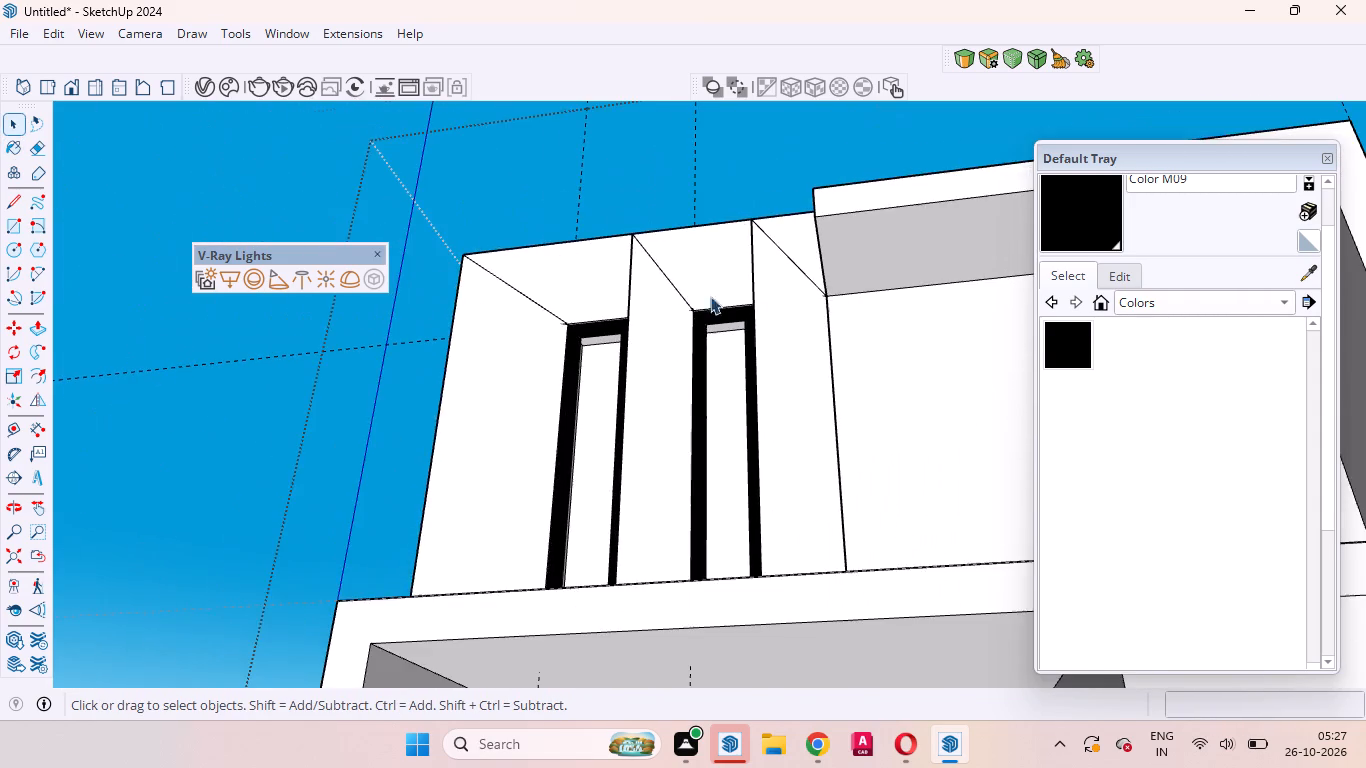
{"action": "middle_click_drag", "start_coordinate": [686, 305], "coordinate": [835, 562]}
{"action": "scroll", "coordinate": [783, 391], "scroll_direction": "down", "scroll_amount": 10}
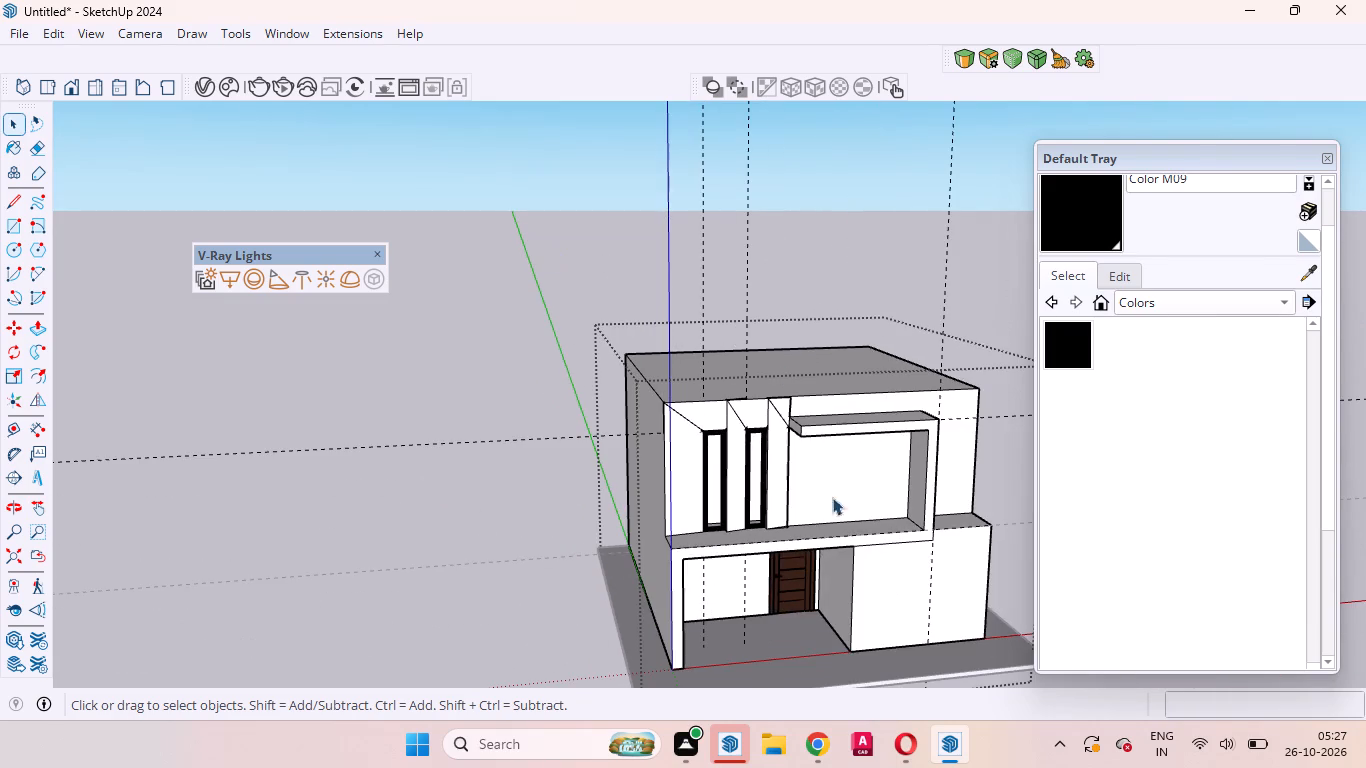
{"action": "scroll", "coordinate": [845, 518], "scroll_direction": "up", "scroll_amount": 9}
{"action": "middle_click", "coordinate": [831, 528]}
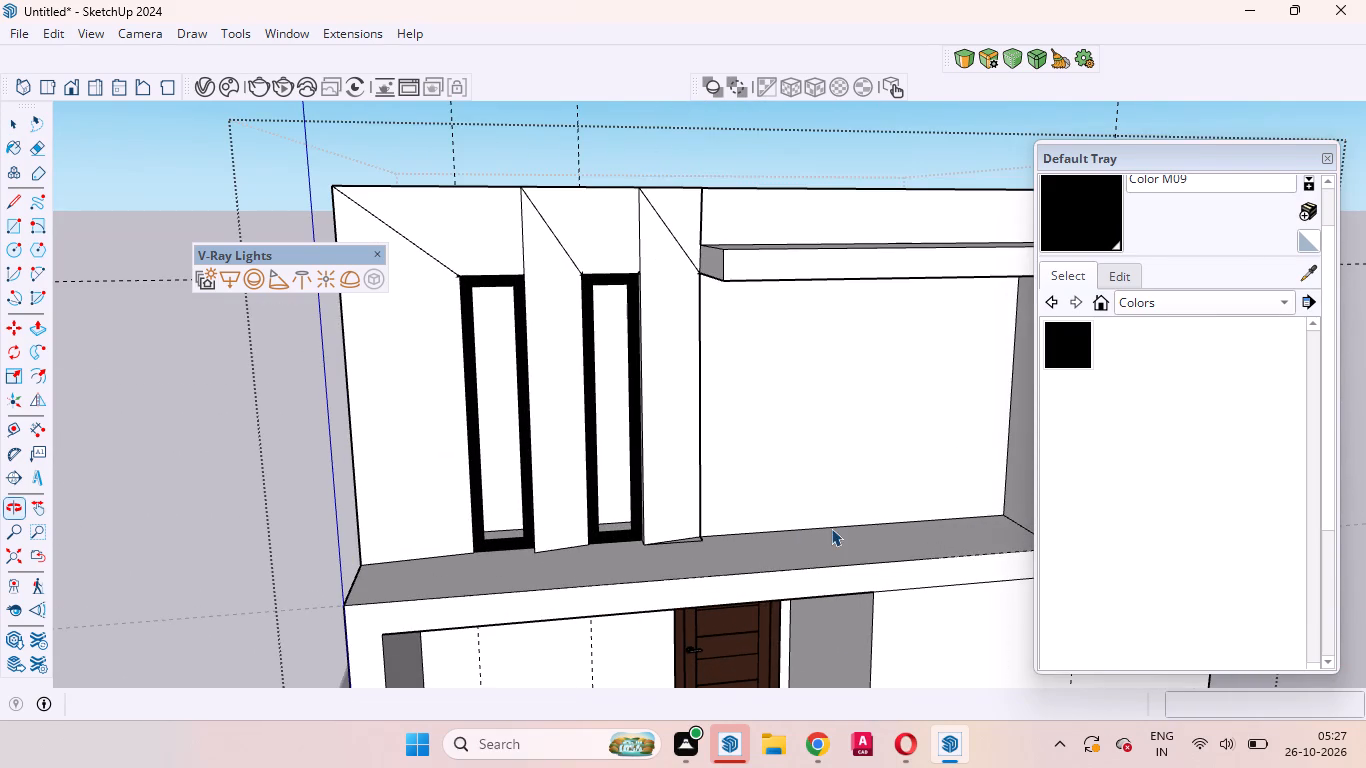
{"action": "scroll", "coordinate": [686, 552], "scroll_direction": "down", "scroll_amount": 4}
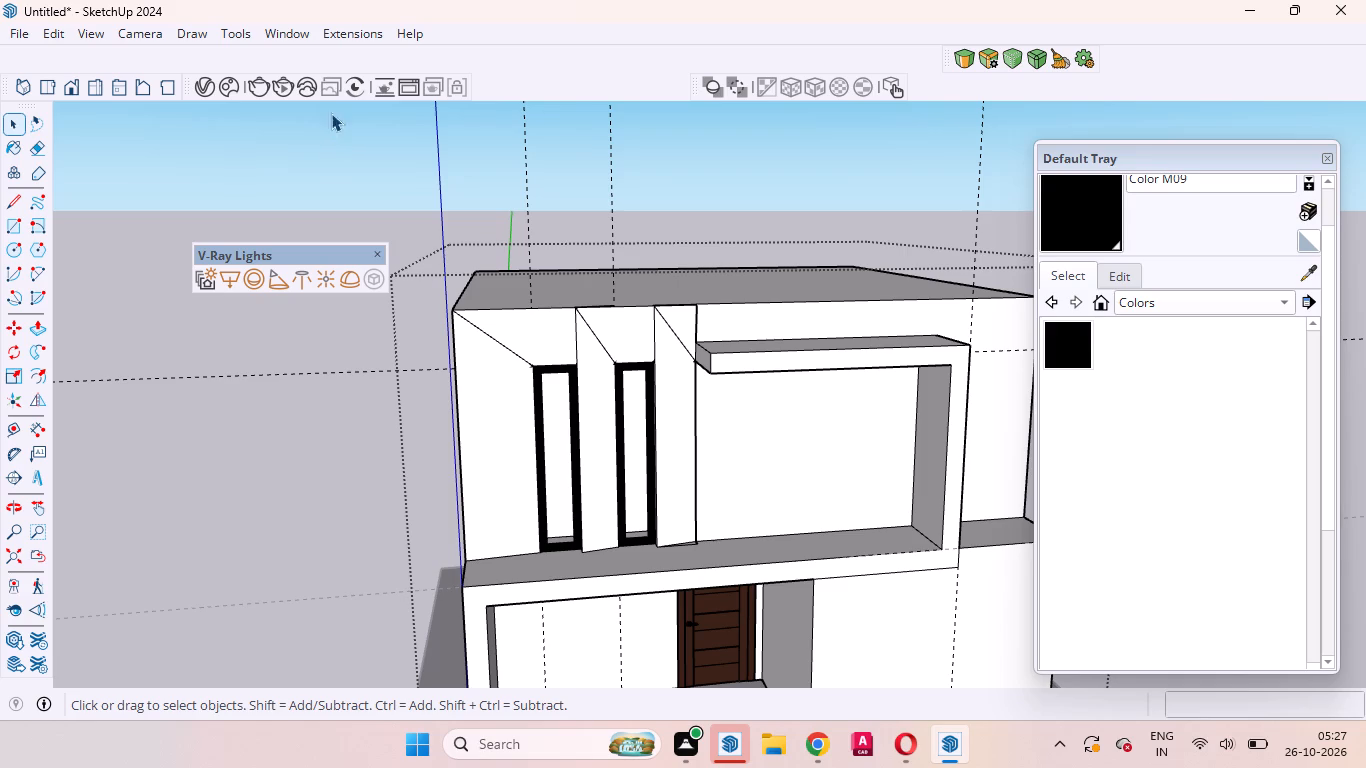
{"action": "left_click", "coordinate": [294, 33]}
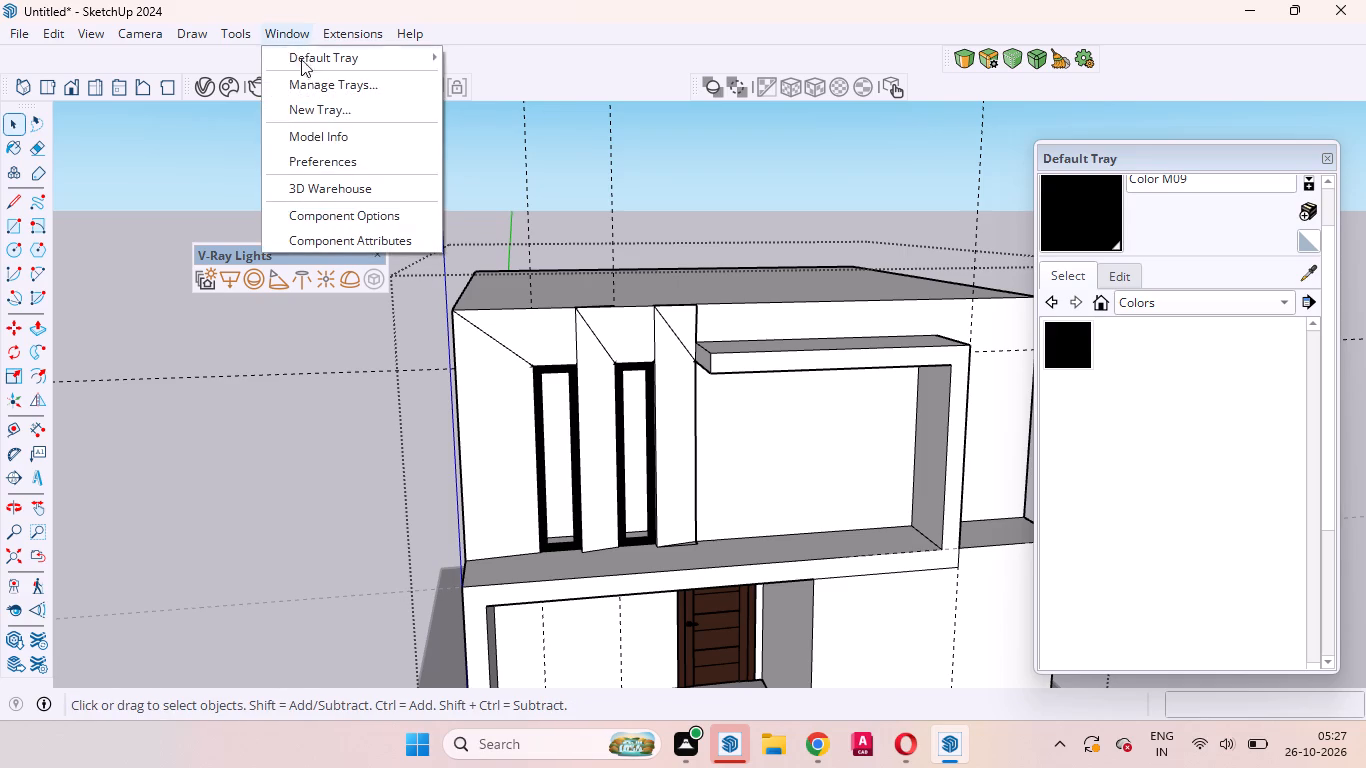
{"action": "left_click", "coordinate": [332, 179]}
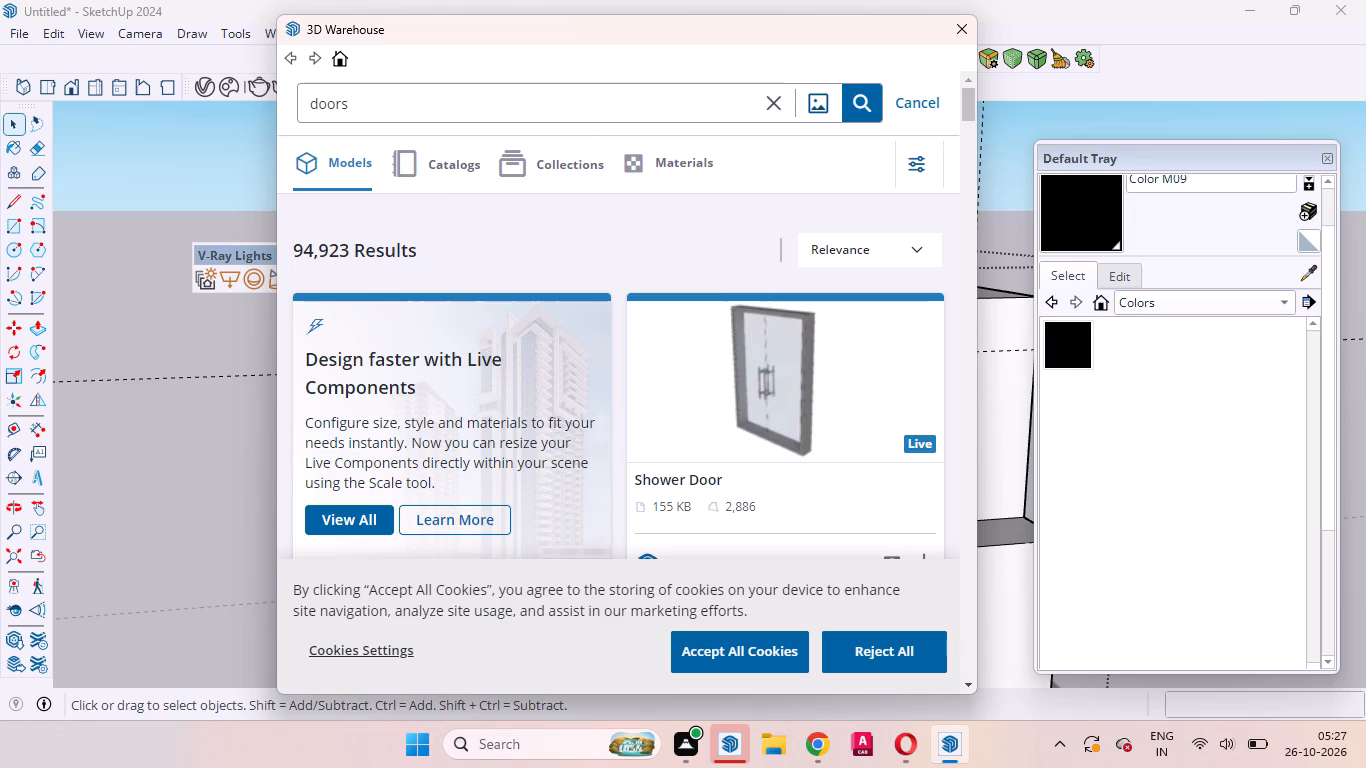
{"action": "left_click", "coordinate": [444, 113]}
{"action": "left_click_drag", "start_coordinate": [357, 113], "coordinate": [308, 109]}
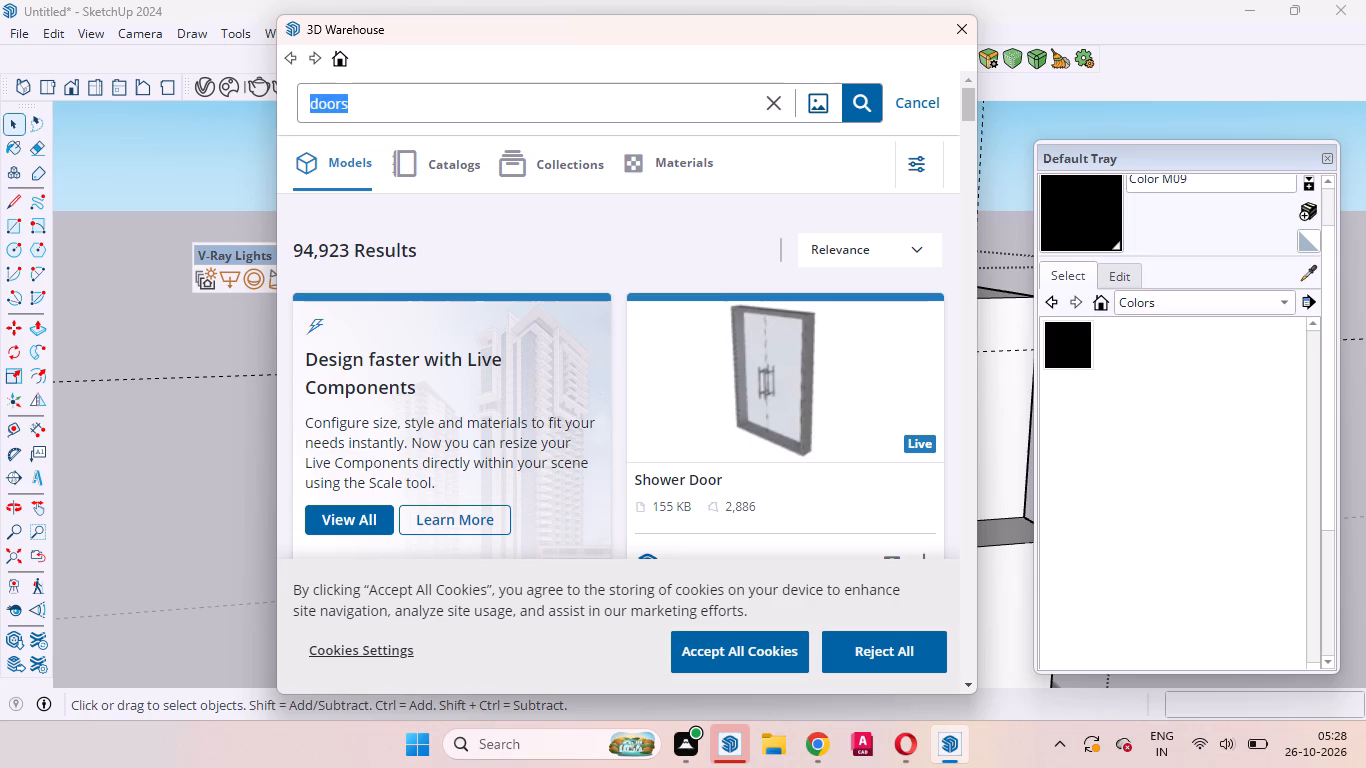
{"action": "key", "text": "BackSpace"}
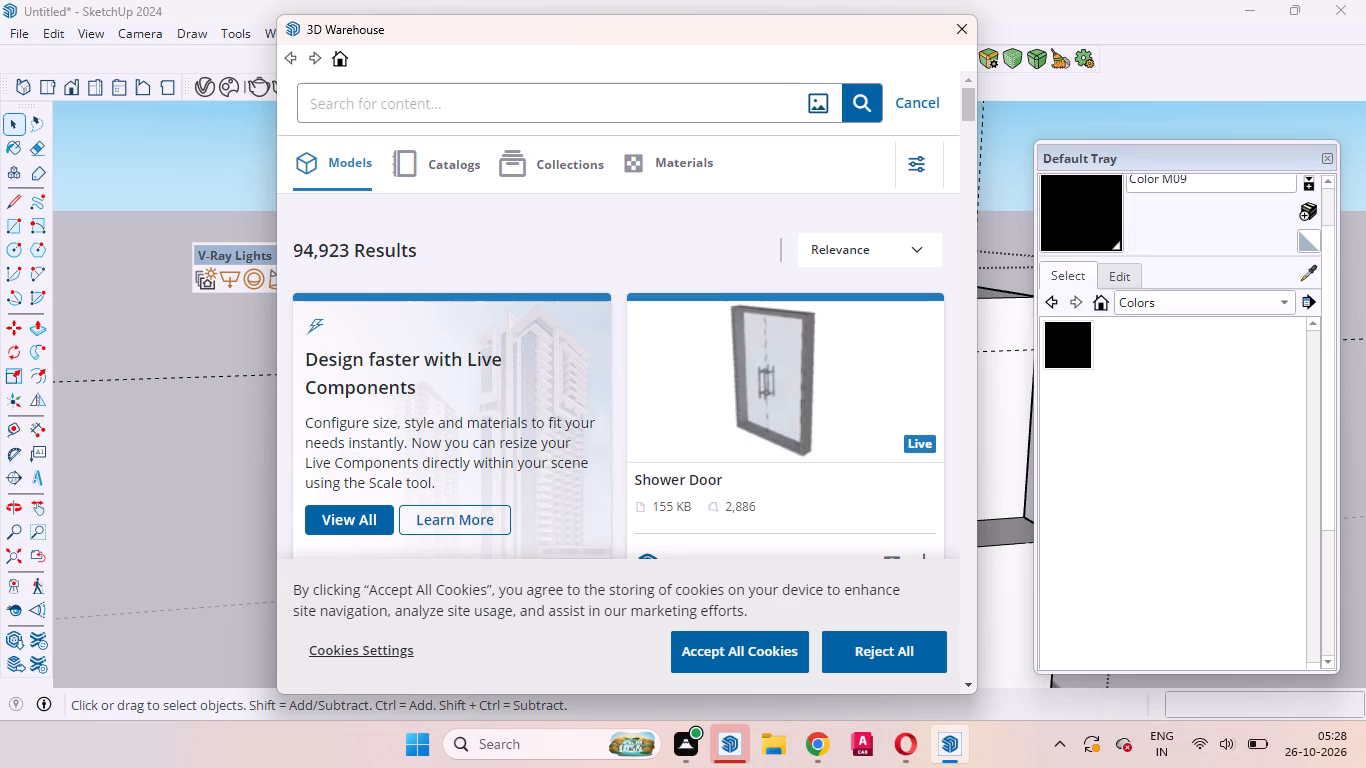
{"action": "left_click", "coordinate": [450, 99]}
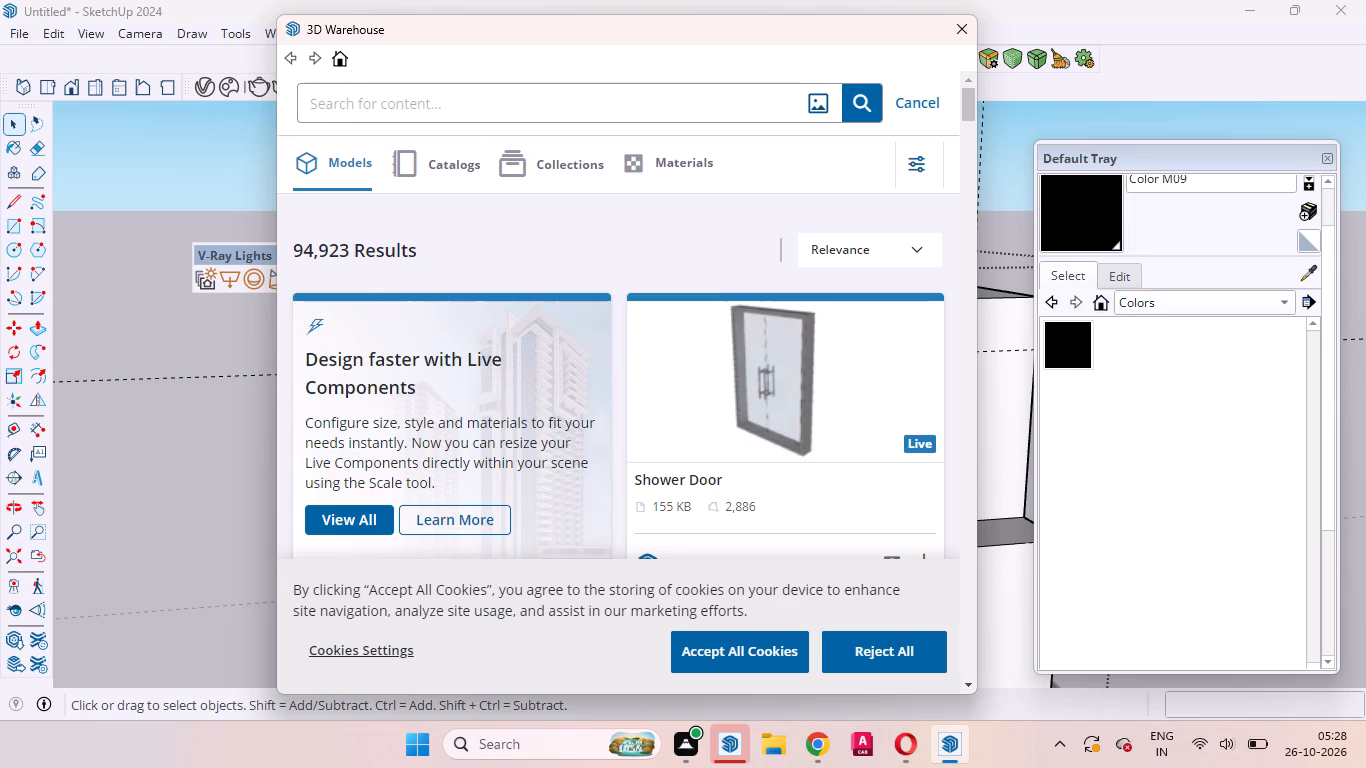
{"action": "left_click", "coordinate": [447, 112]}
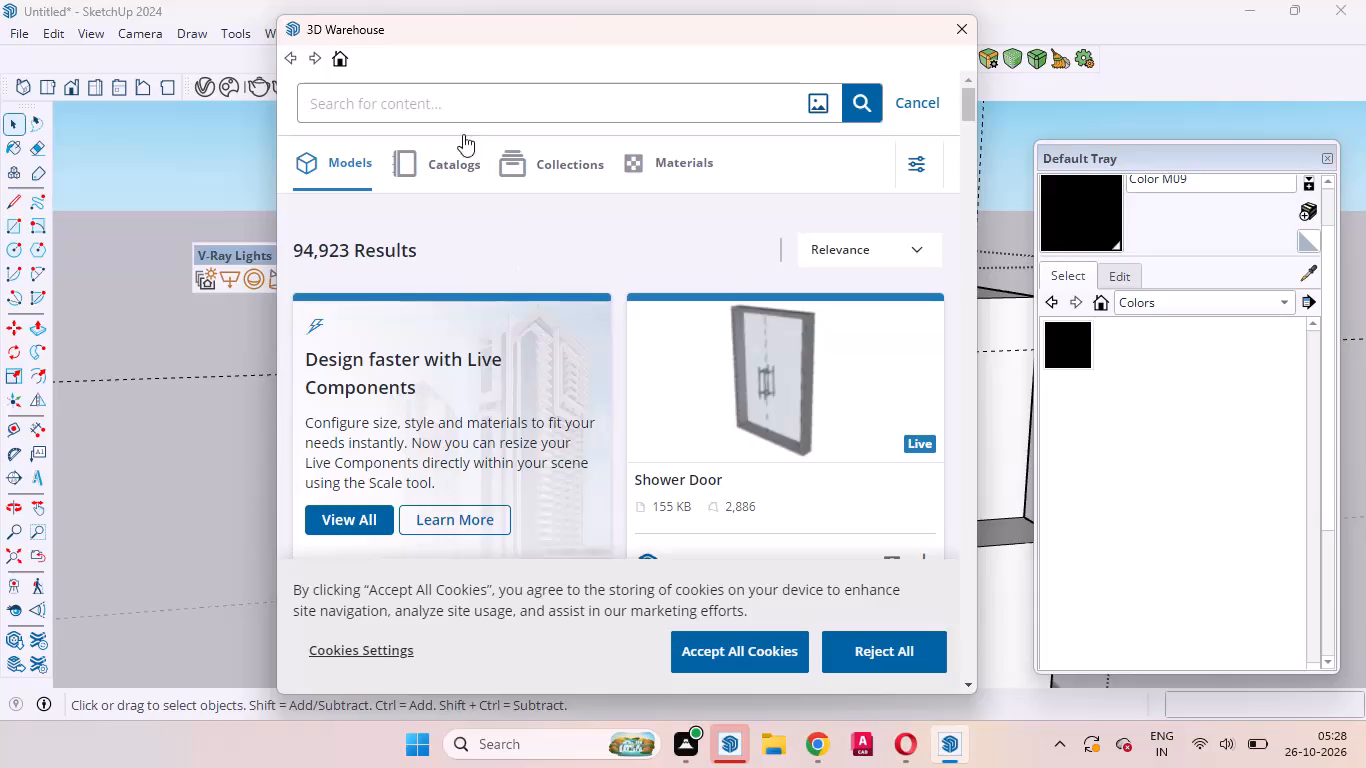
{"action": "left_click", "coordinate": [405, 97]}
{"action": "key", "text": "c"}
{"action": "type", "text": "urta"}
{"action": "type", "text": "in"}
{"action": "key", "text": "Return"}
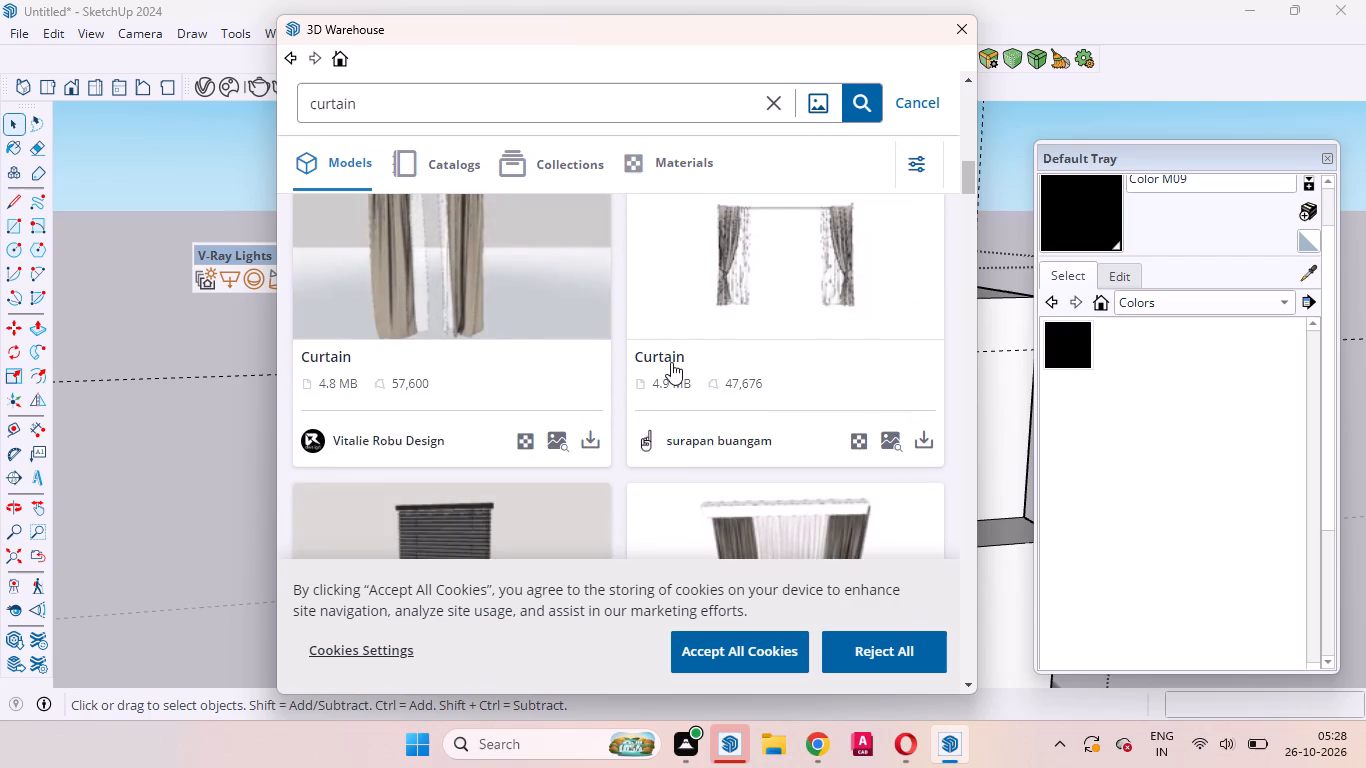
Download the 40 KB "curtains" model with cream drapes into the scene and place it on the ground beside the building.
{"action": "right_click", "coordinate": [671, 362]}
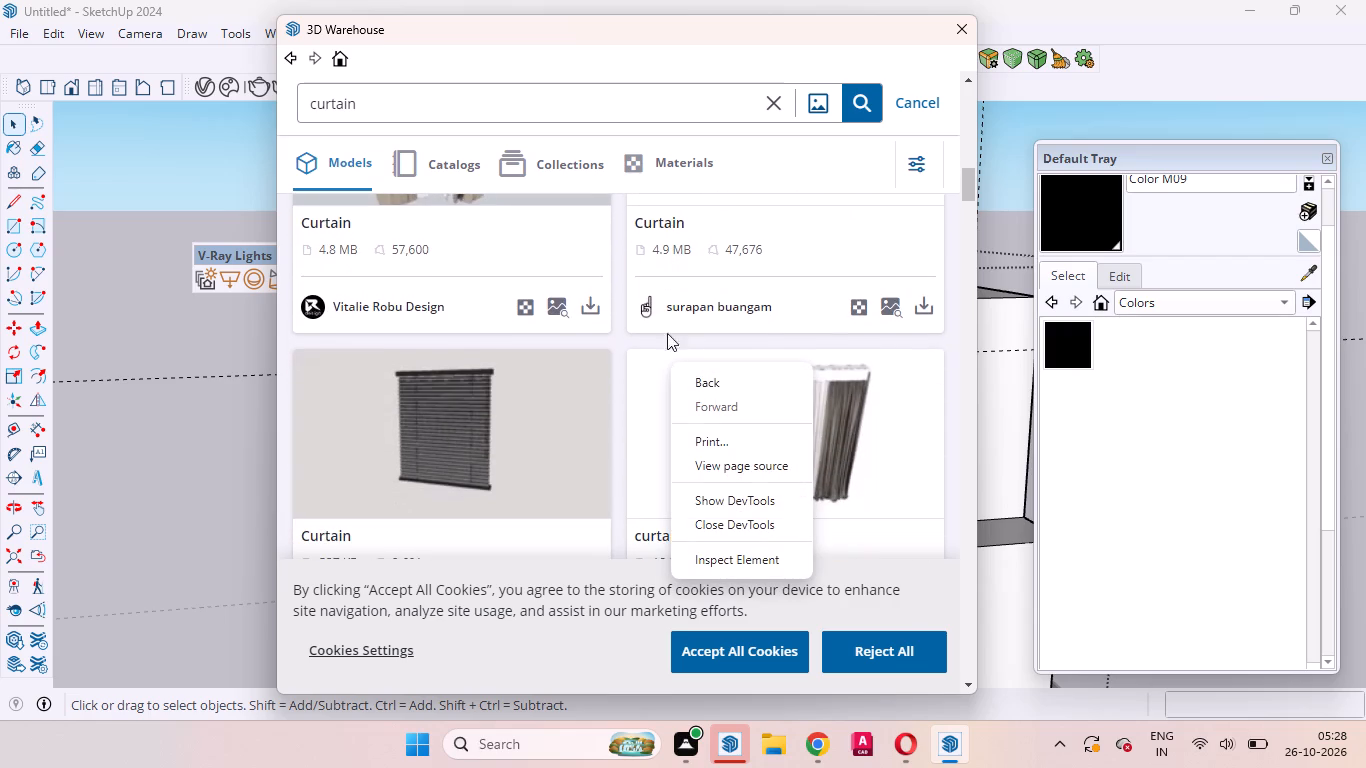
{"action": "left_click", "coordinate": [679, 337]}
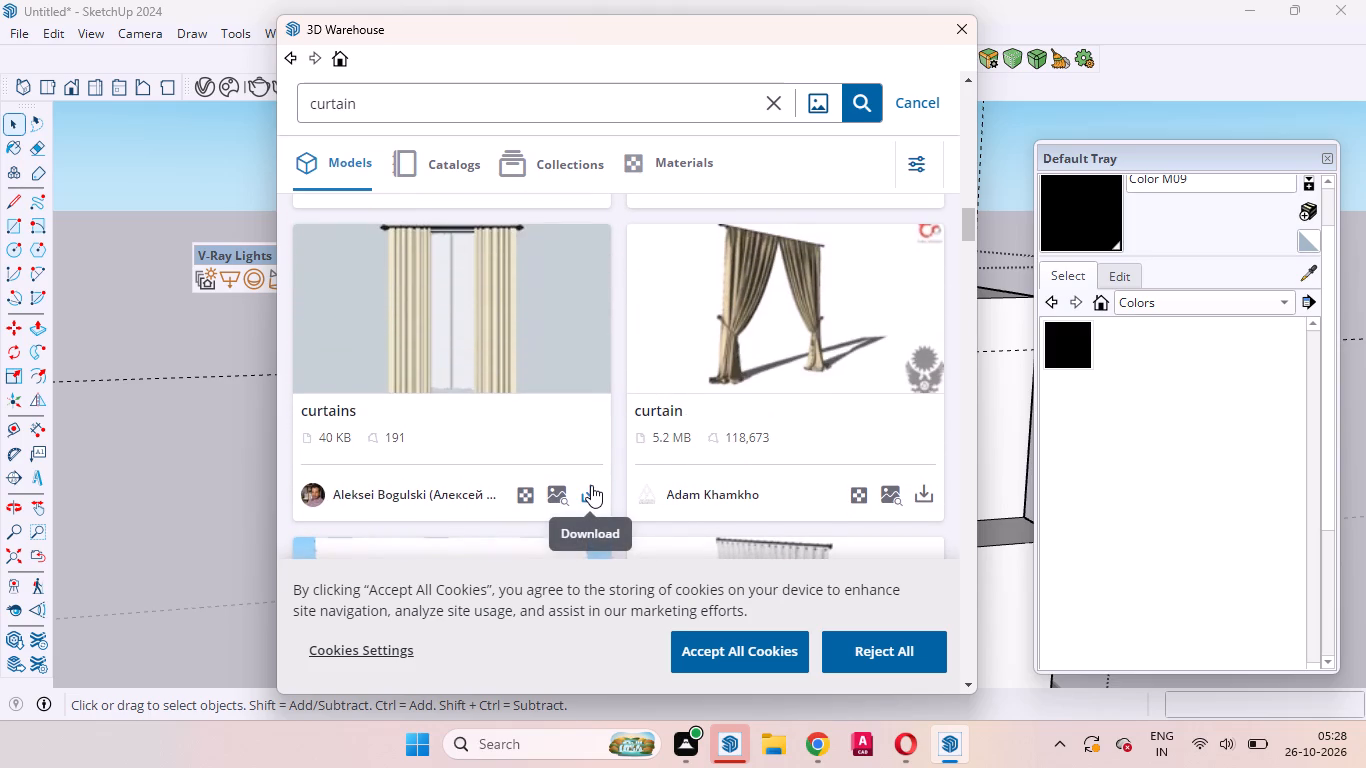
{"action": "left_click", "coordinate": [591, 485]}
{"action": "left_click", "coordinate": [569, 377]}
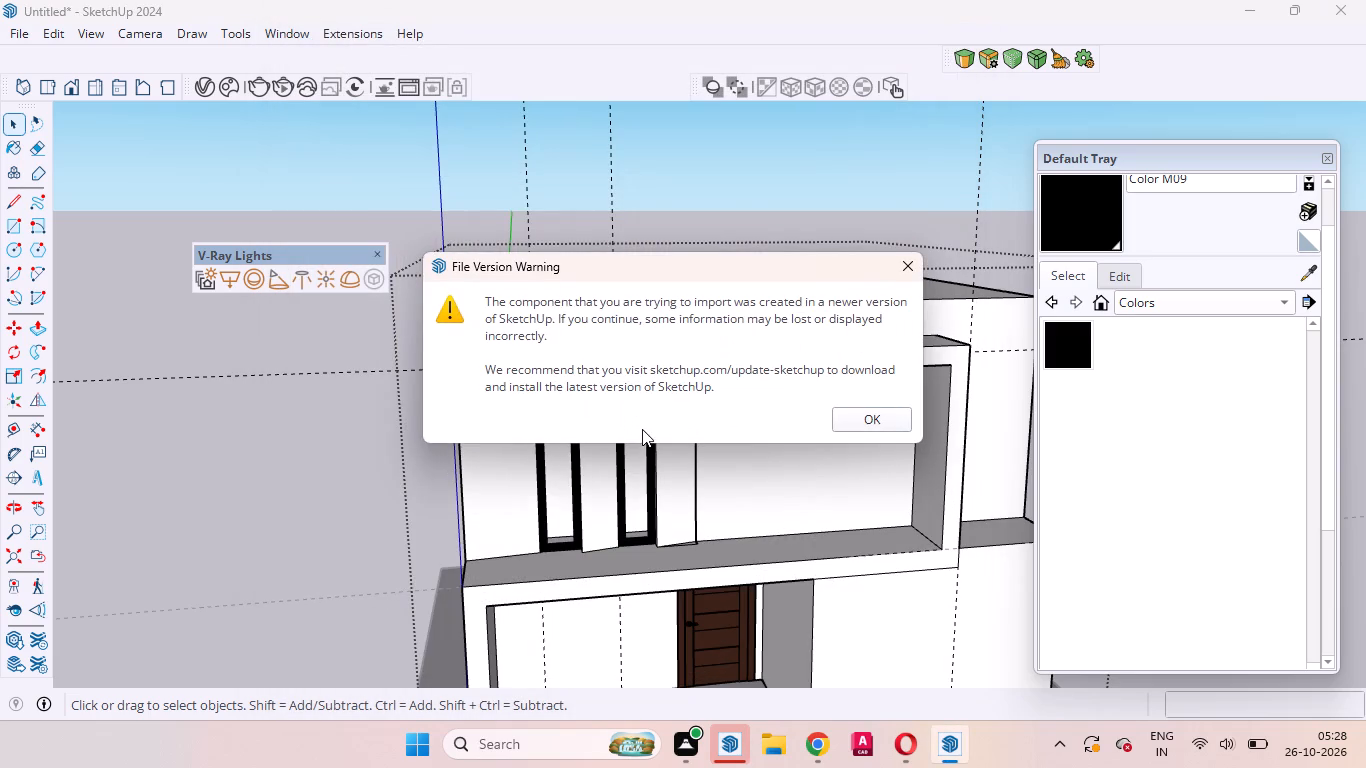
{"action": "left_click", "coordinate": [865, 421]}
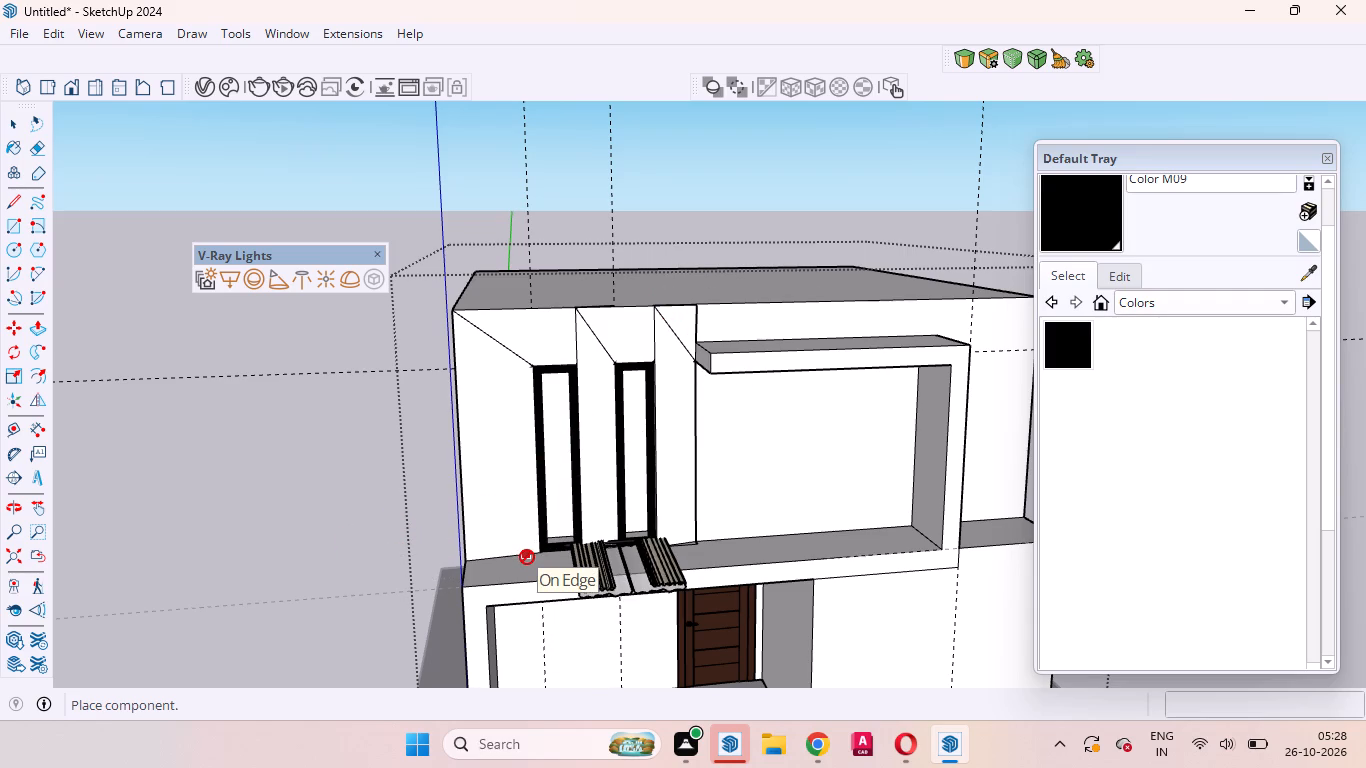
{"action": "scroll", "coordinate": [527, 557], "scroll_direction": "down", "scroll_amount": 8}
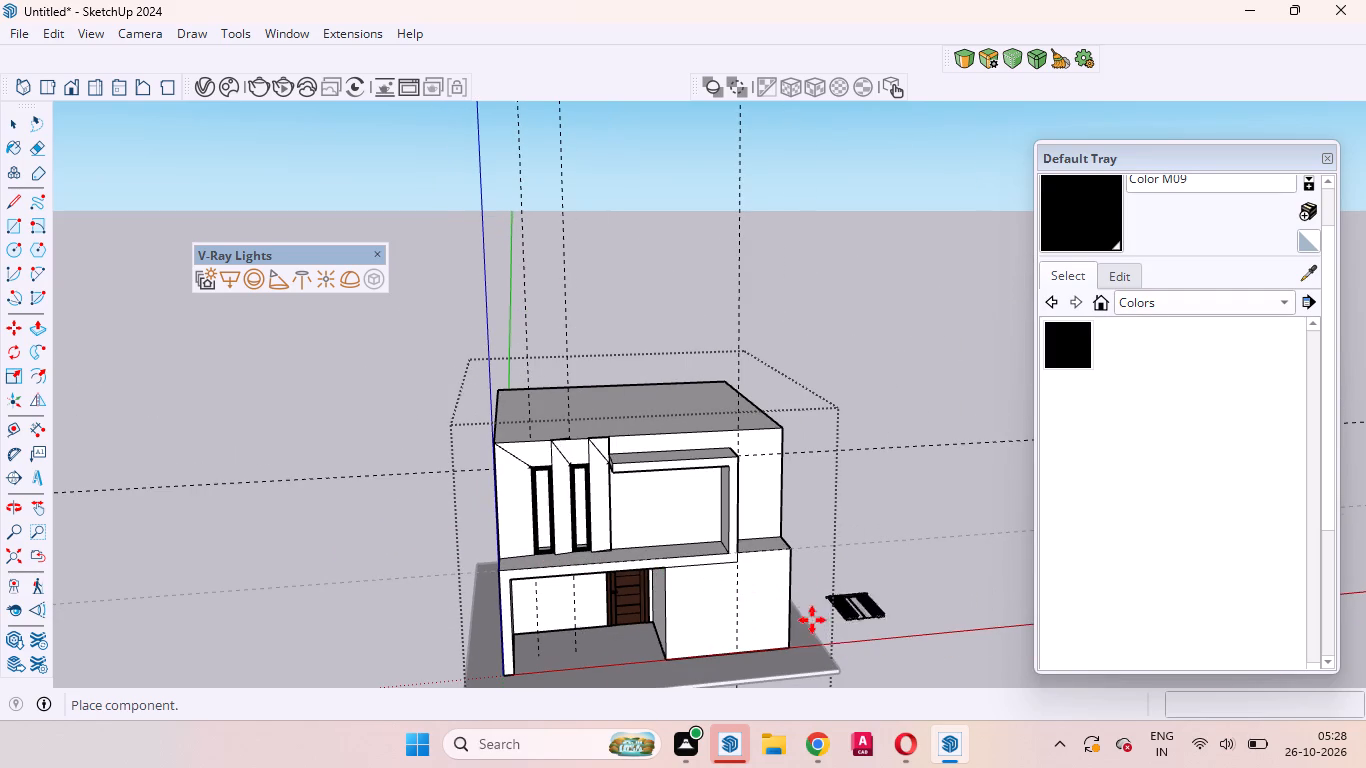
{"action": "scroll", "coordinate": [582, 637], "scroll_direction": "down", "scroll_amount": 1}
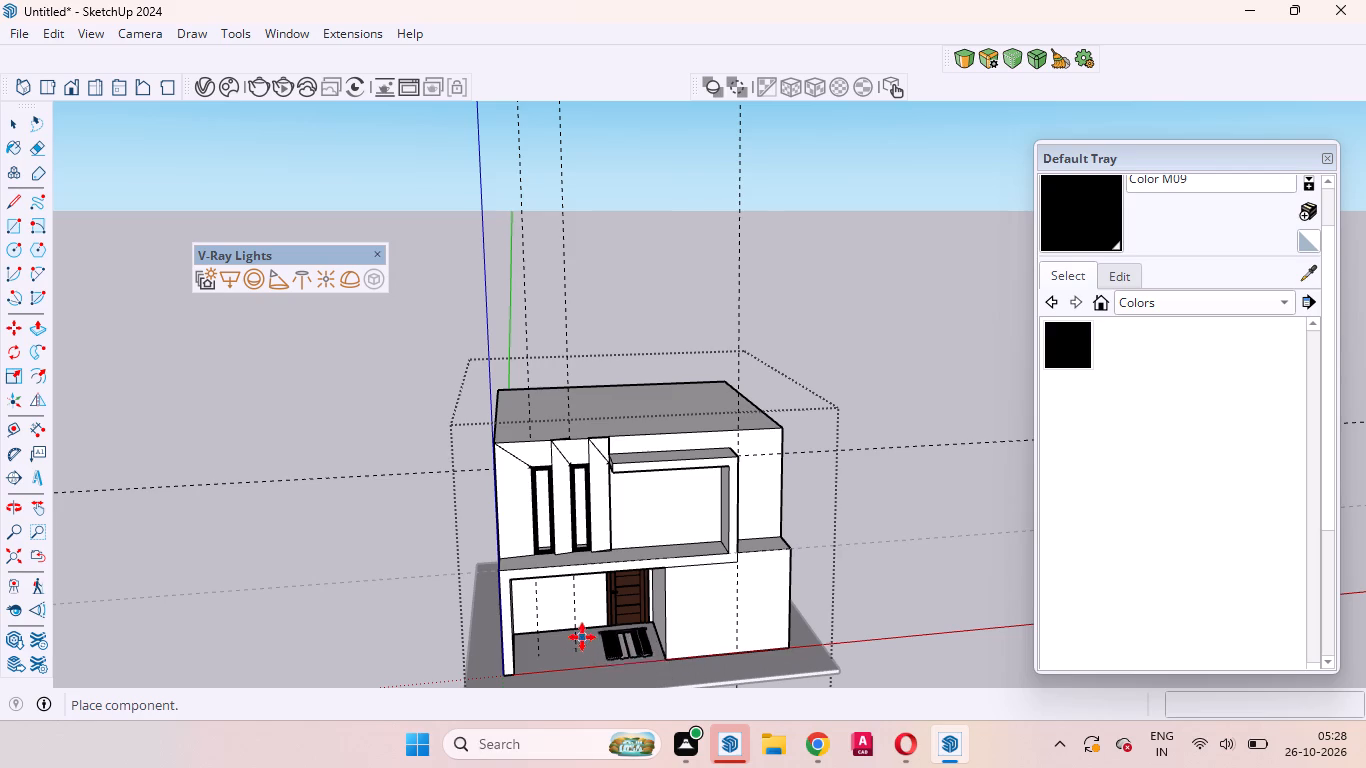
{"action": "scroll", "coordinate": [582, 637], "scroll_direction": "down", "scroll_amount": 4}
{"action": "scroll", "coordinate": [772, 641], "scroll_direction": "up", "scroll_amount": 9}
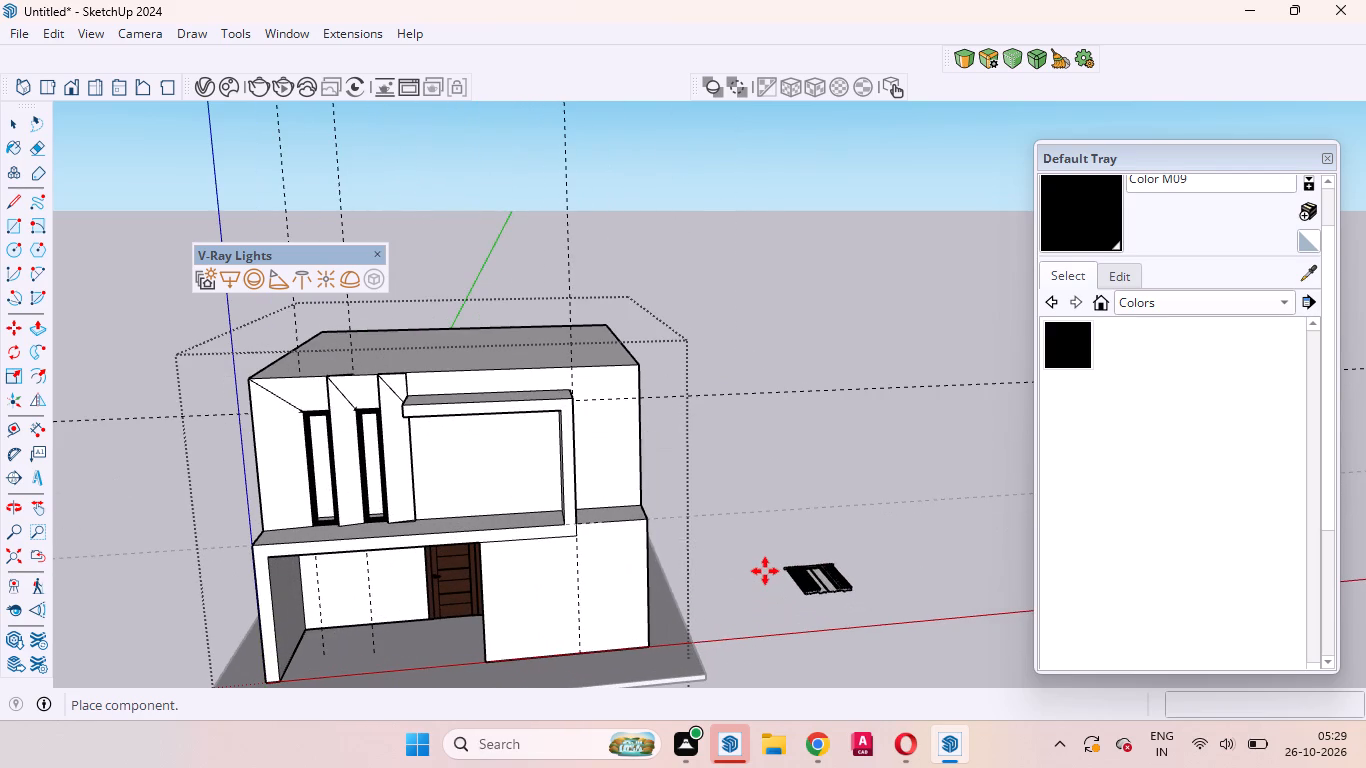
{"action": "left_click", "coordinate": [765, 571]}
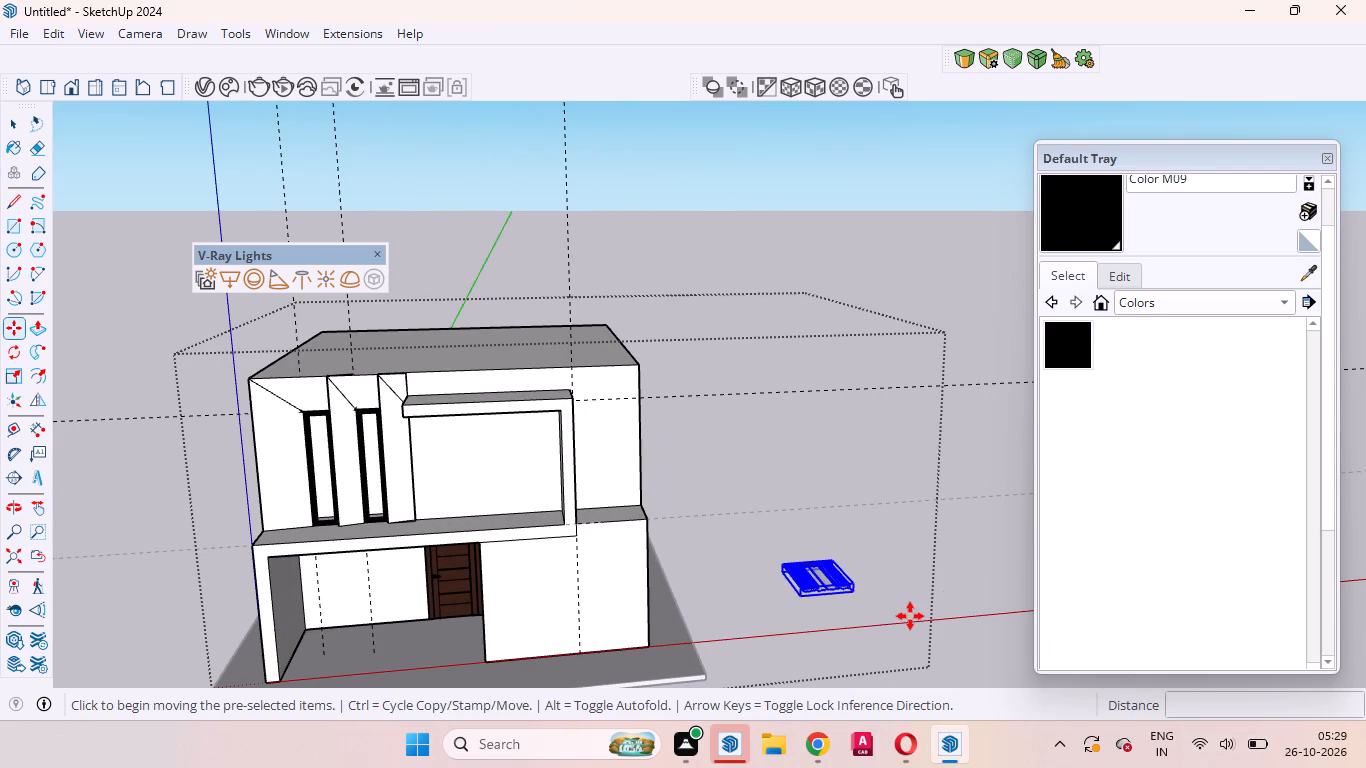
{"action": "key", "text": "space"}
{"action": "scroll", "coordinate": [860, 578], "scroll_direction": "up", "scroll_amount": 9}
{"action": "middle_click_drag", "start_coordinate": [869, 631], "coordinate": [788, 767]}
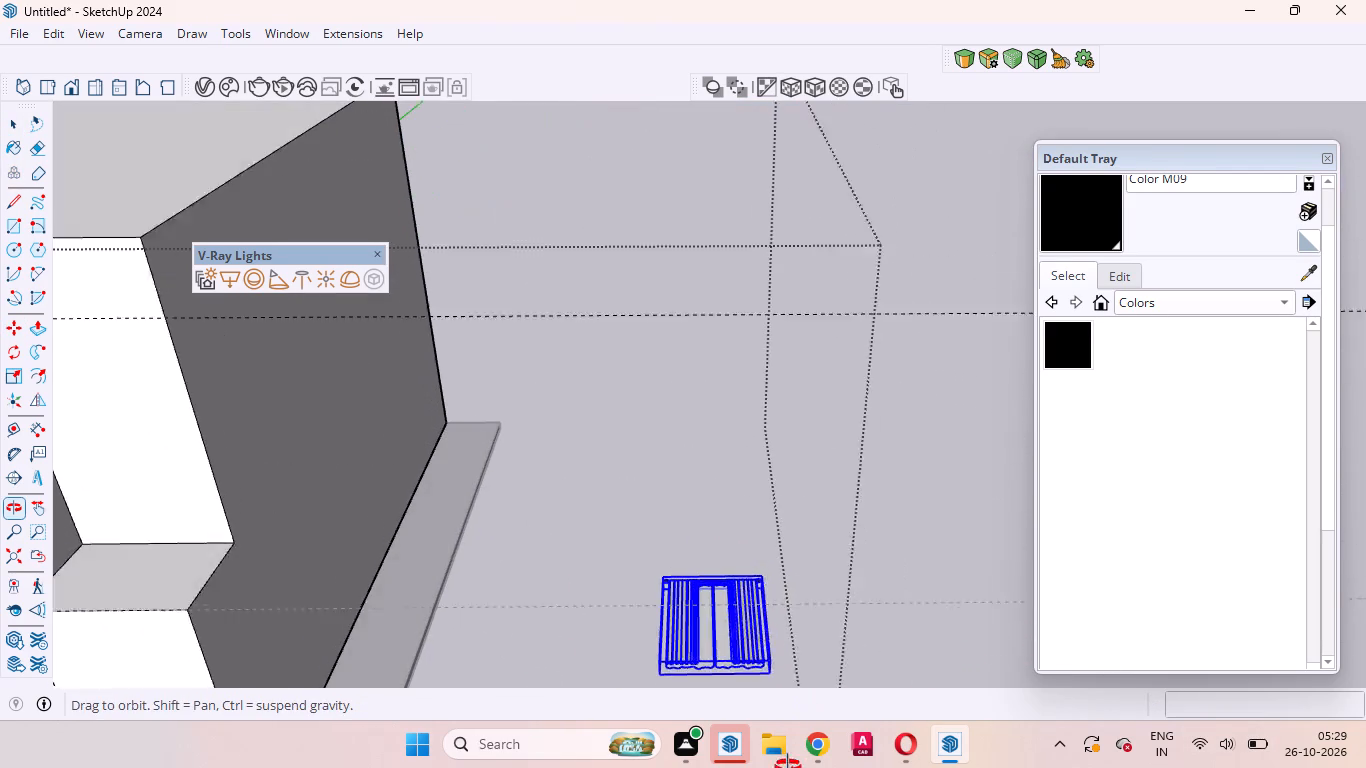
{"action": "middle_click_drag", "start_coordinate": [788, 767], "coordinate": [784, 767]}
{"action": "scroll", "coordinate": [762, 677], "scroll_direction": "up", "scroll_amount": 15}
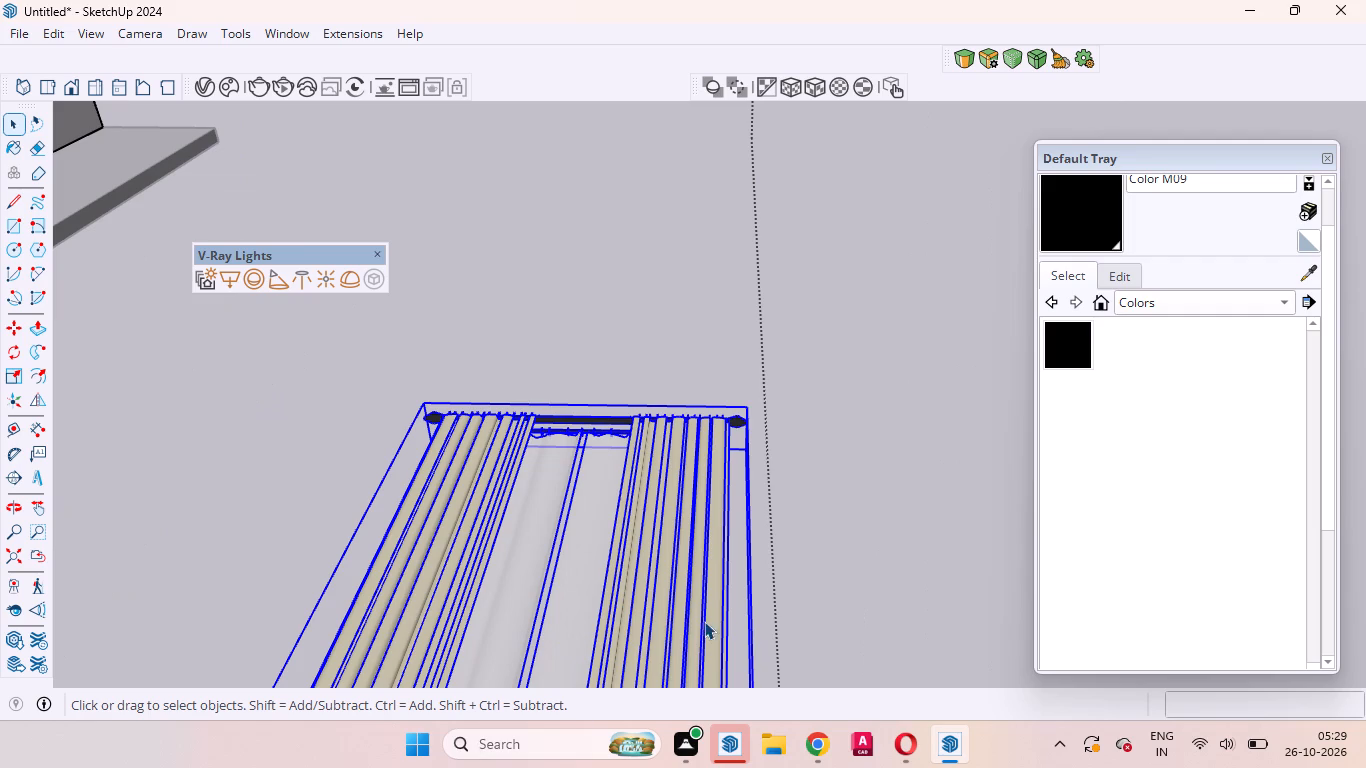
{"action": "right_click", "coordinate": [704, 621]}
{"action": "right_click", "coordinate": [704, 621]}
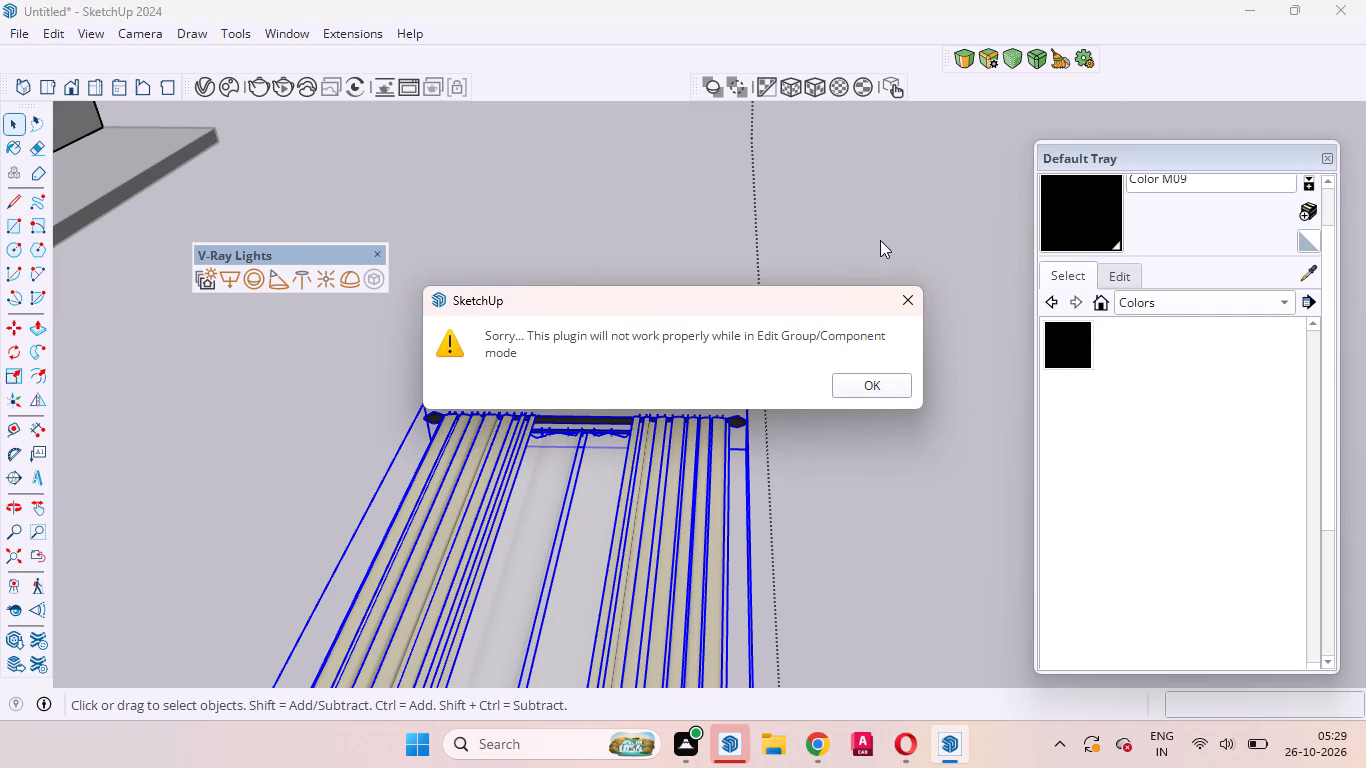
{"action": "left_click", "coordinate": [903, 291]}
Rotate the curtain model 90 degrees about the red axis, pivoting on its top corner, so it stands upright beside the building.
{"action": "scroll", "coordinate": [844, 354], "scroll_direction": "down", "scroll_amount": 6}
{"action": "scroll", "coordinate": [844, 354], "scroll_direction": "up", "scroll_amount": 1}
{"action": "scroll", "coordinate": [844, 354], "scroll_direction": "down", "scroll_amount": 4}
{"action": "middle_click_drag", "start_coordinate": [834, 372], "coordinate": [631, 485]}
{"action": "scroll", "coordinate": [610, 480], "scroll_direction": "up", "scroll_amount": 1}
{"action": "key", "text": "q"}
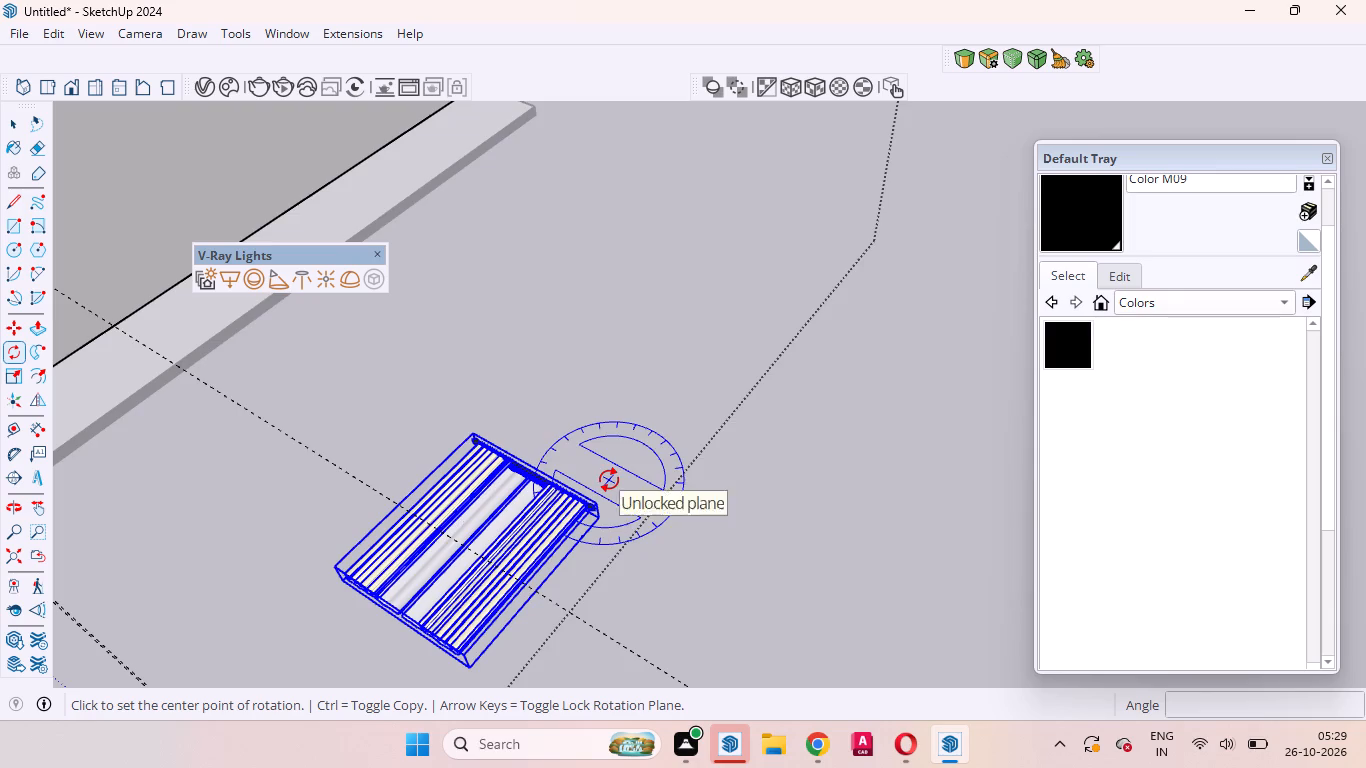
{"action": "scroll", "coordinate": [621, 506], "scroll_direction": "up", "scroll_amount": 4}
{"action": "key", "text": "Right"}
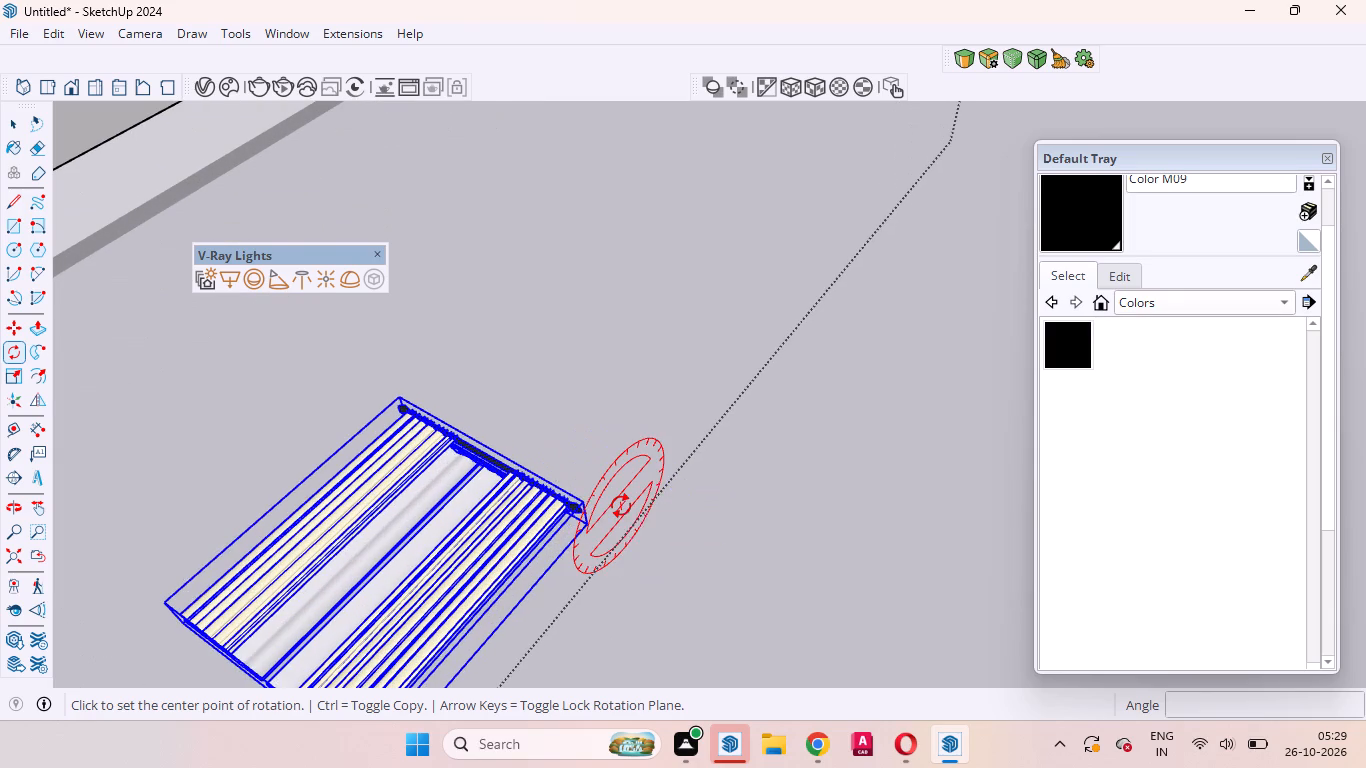
{"action": "scroll", "coordinate": [621, 506], "scroll_direction": "down", "scroll_amount": 5}
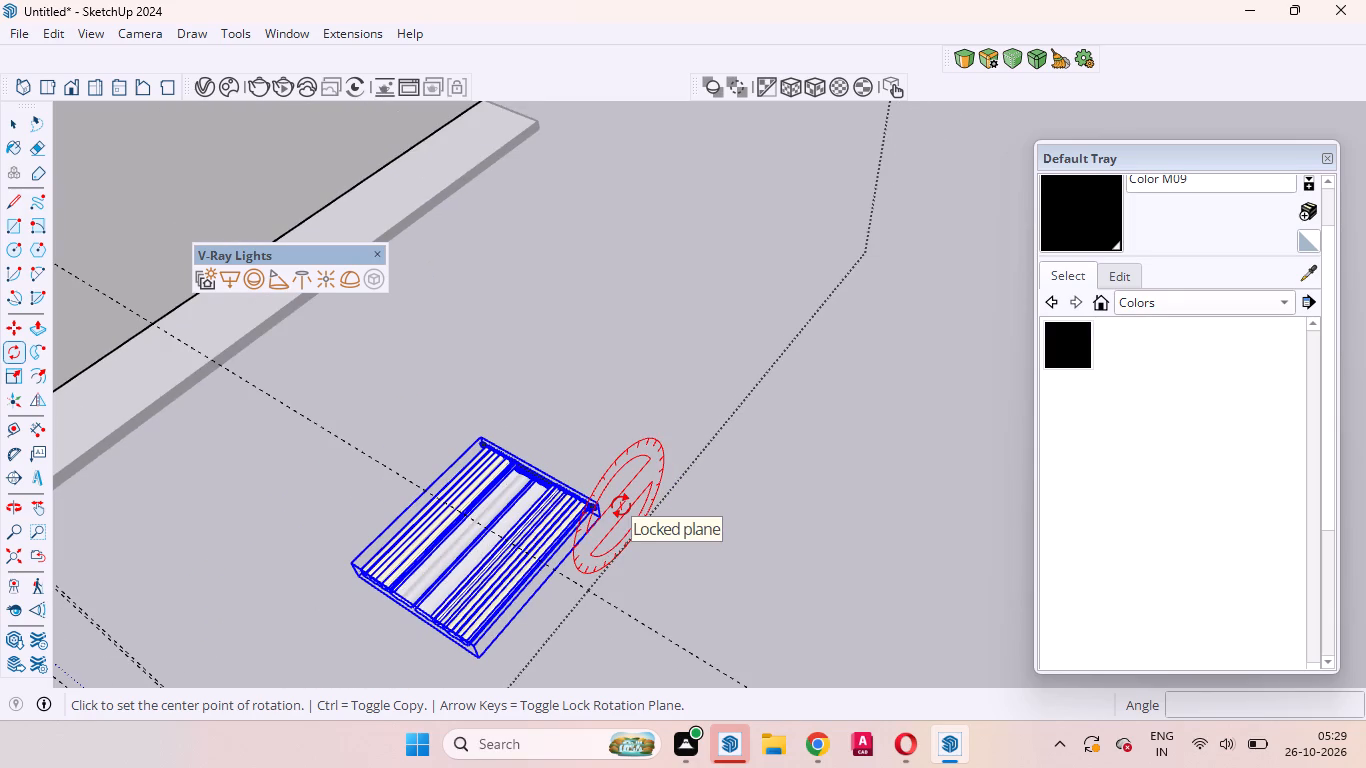
{"action": "scroll", "coordinate": [621, 506], "scroll_direction": "down", "scroll_amount": 5}
{"action": "scroll", "coordinate": [621, 506], "scroll_direction": "up", "scroll_amount": 6}
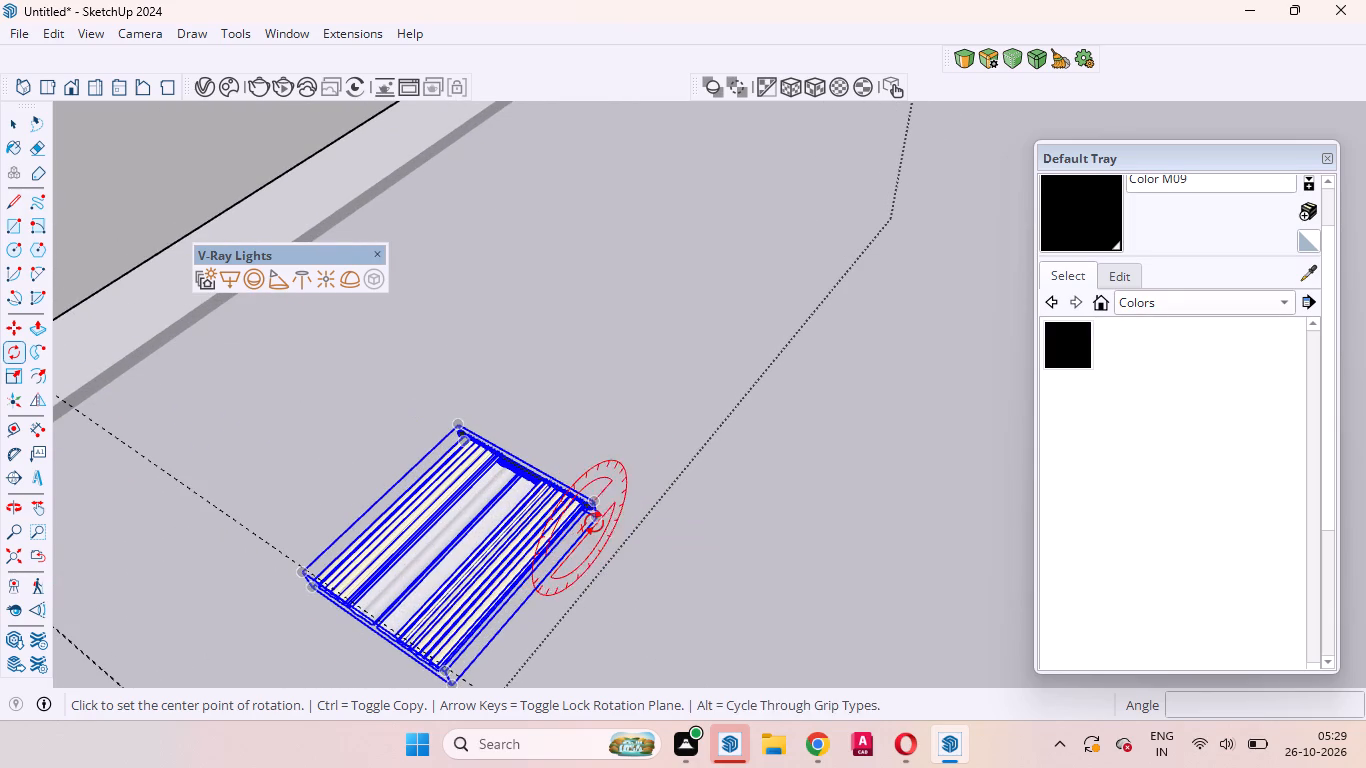
{"action": "left_click", "coordinate": [599, 521]}
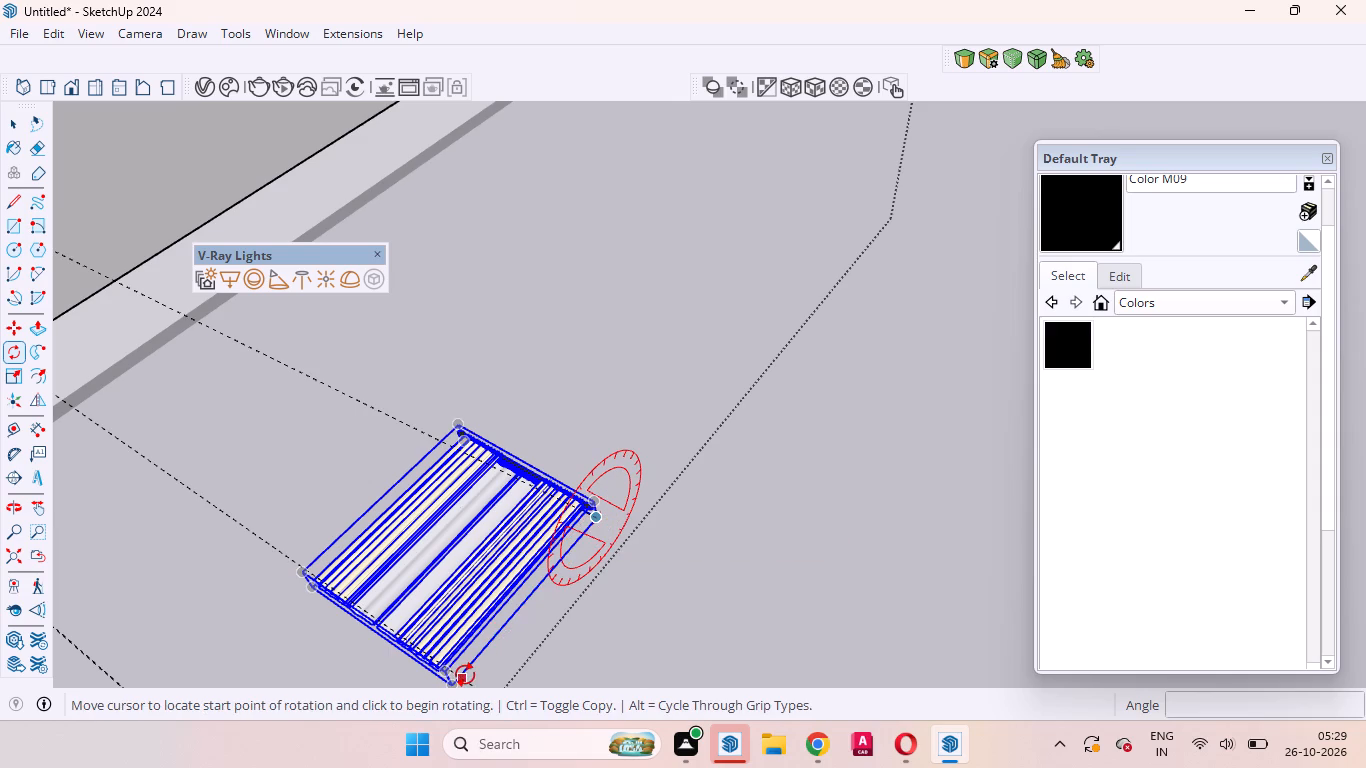
{"action": "scroll", "coordinate": [513, 577], "scroll_direction": "down", "scroll_amount": 3}
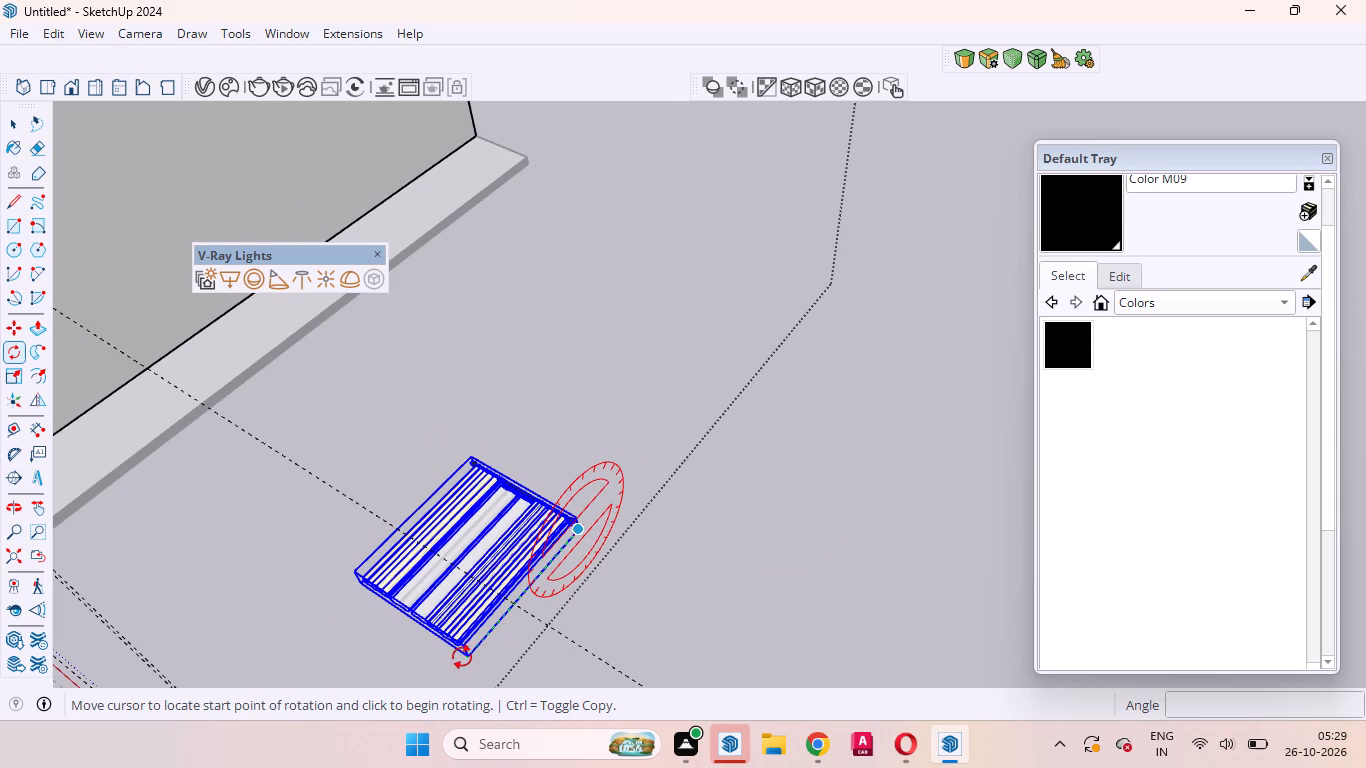
{"action": "left_click", "coordinate": [472, 660]}
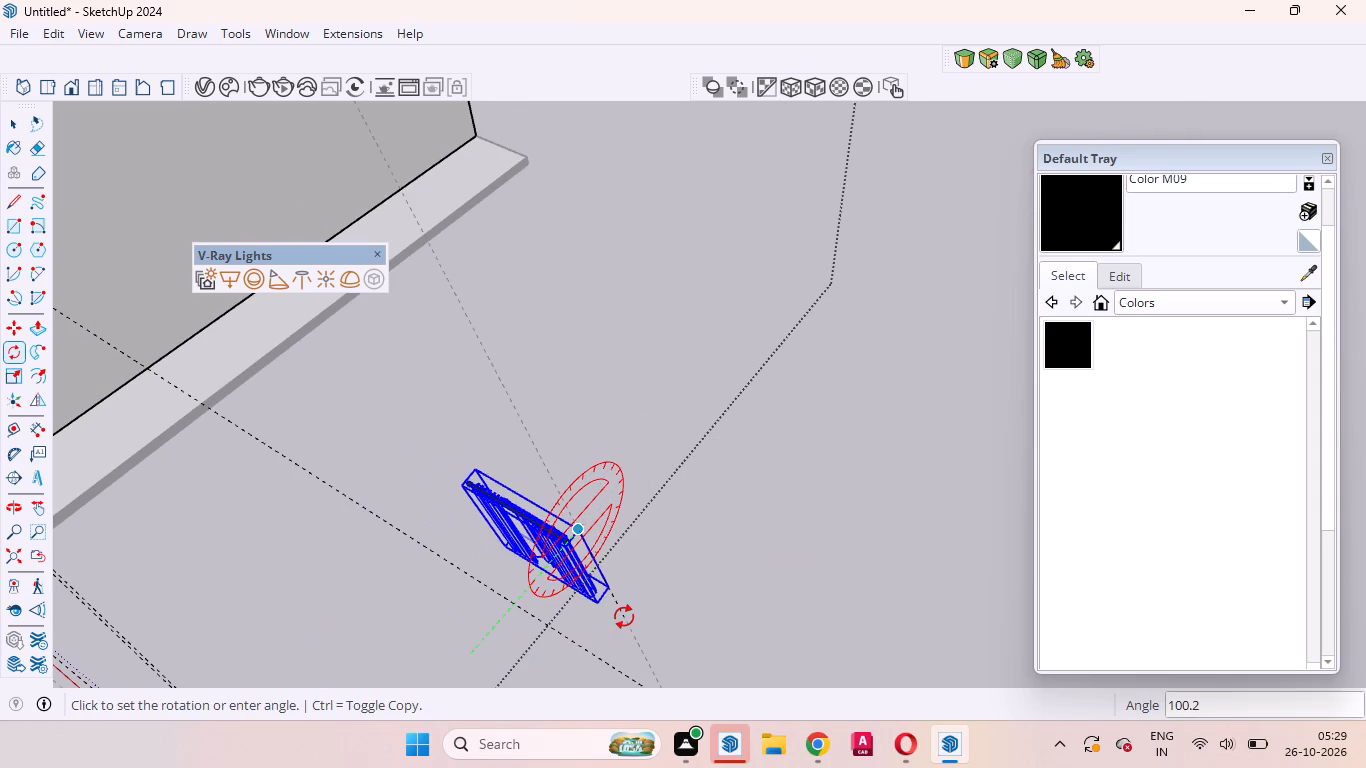
{"action": "type", "text": "90"}
{"action": "key", "text": "Return"}
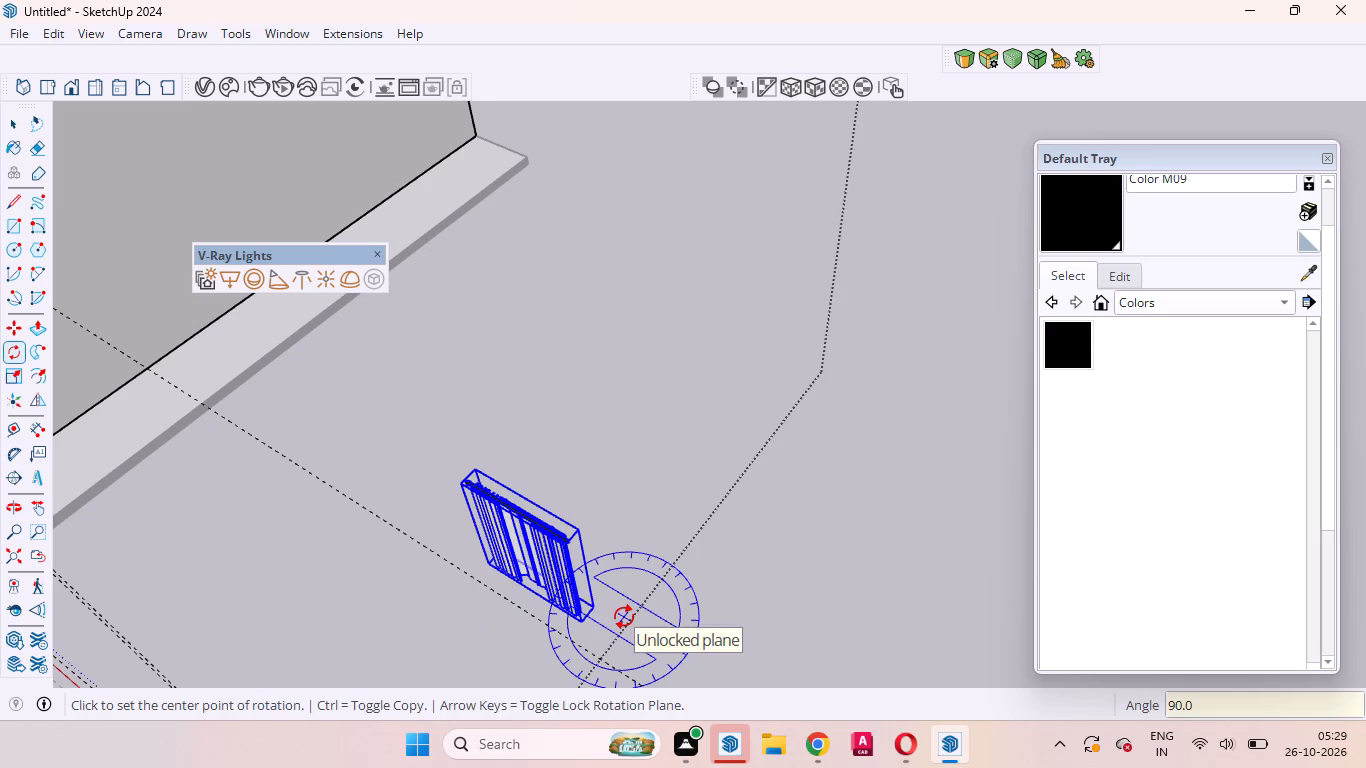
{"action": "key", "text": "space"}
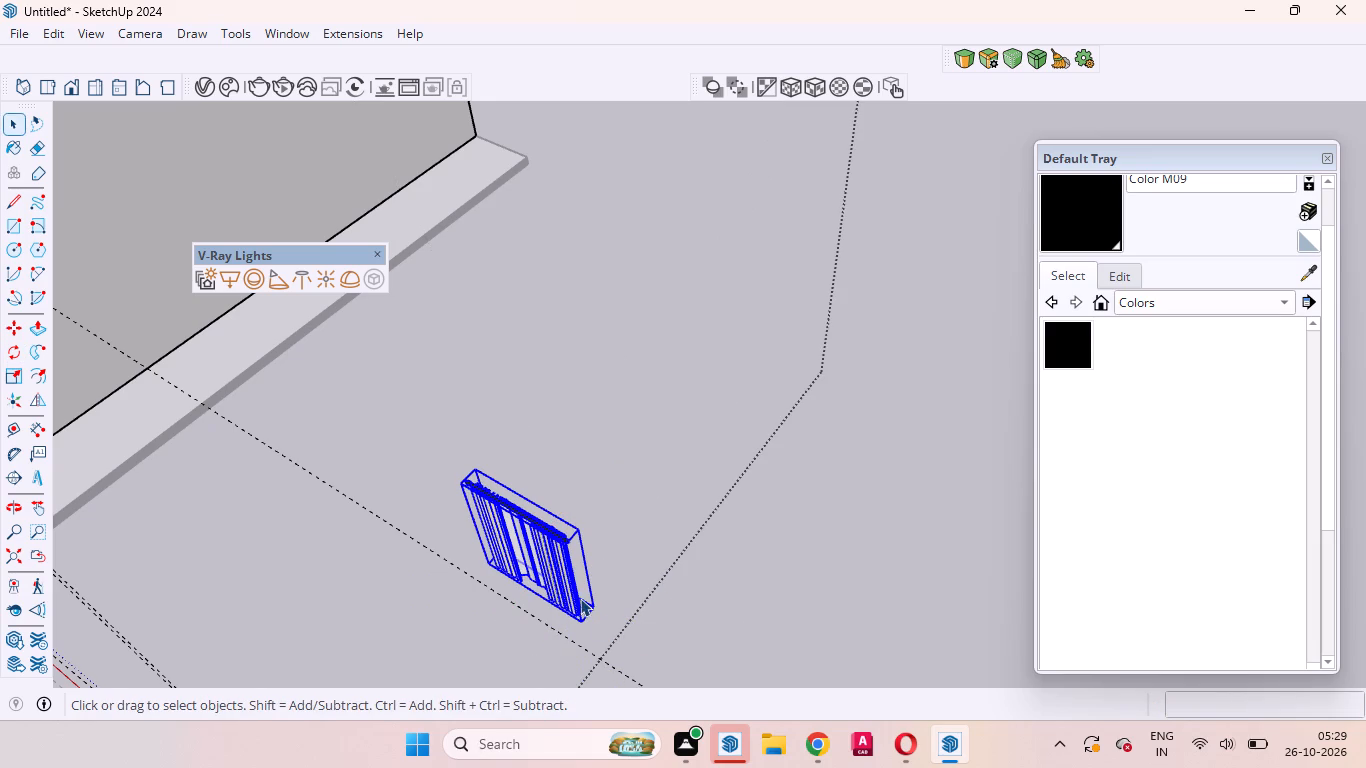
Explode the upright curtain component into its separate parts and clear the selection.
{"action": "scroll", "coordinate": [560, 560], "scroll_direction": "up", "scroll_amount": 5}
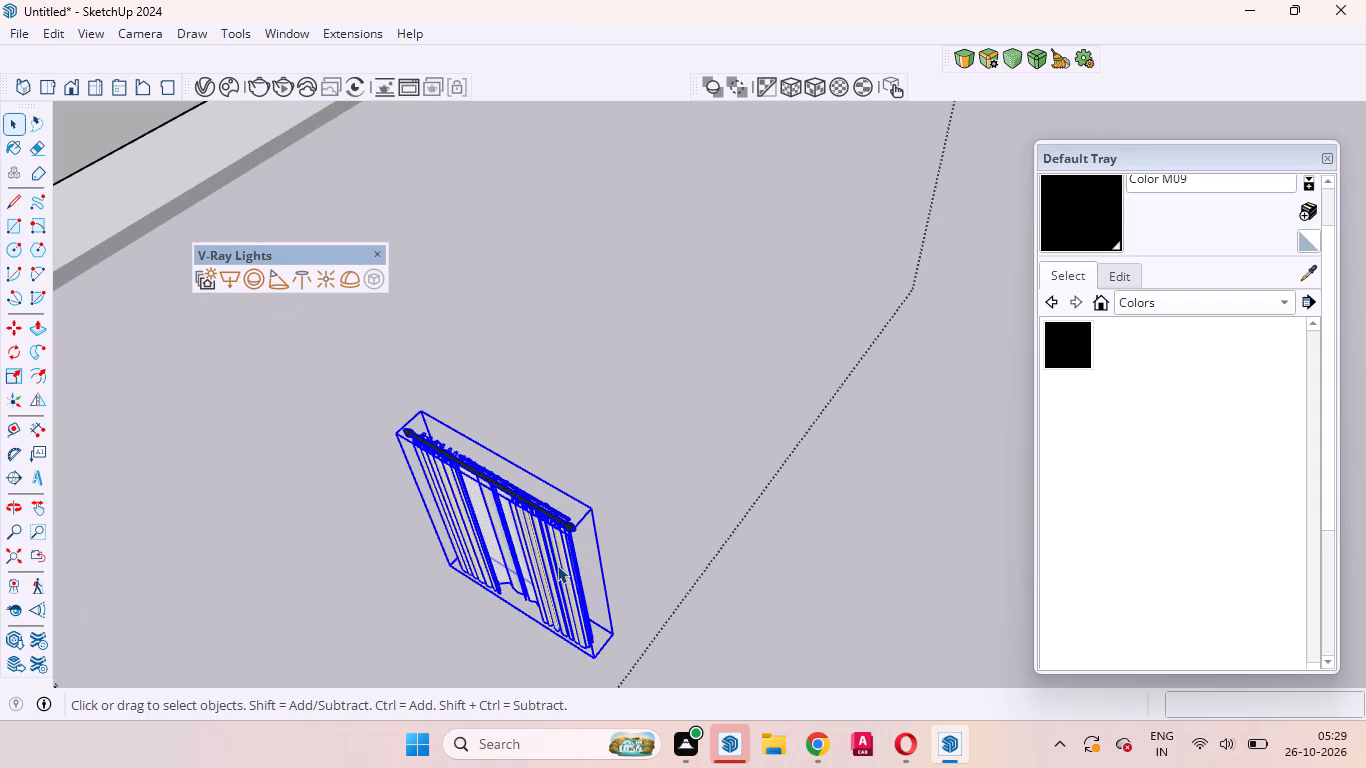
{"action": "right_click", "coordinate": [557, 565]}
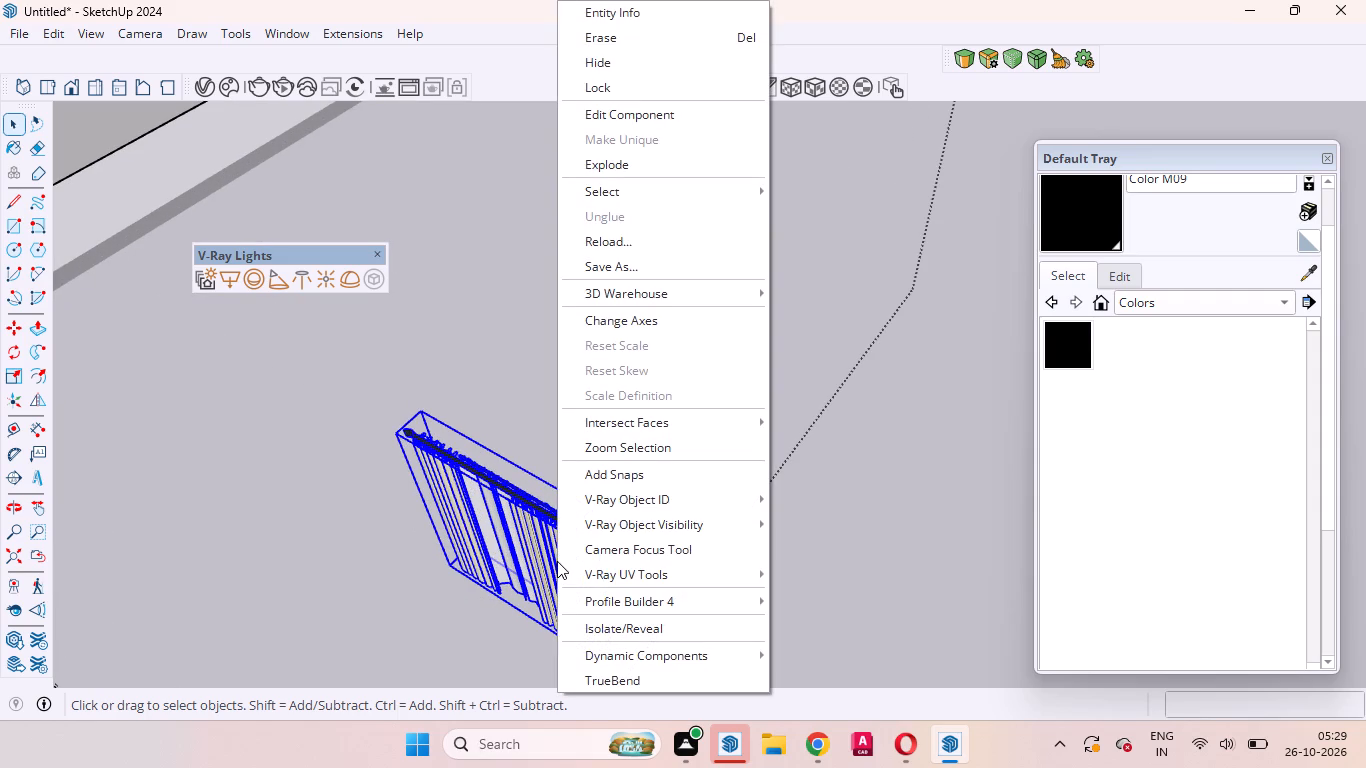
{"action": "left_click", "coordinate": [617, 163]}
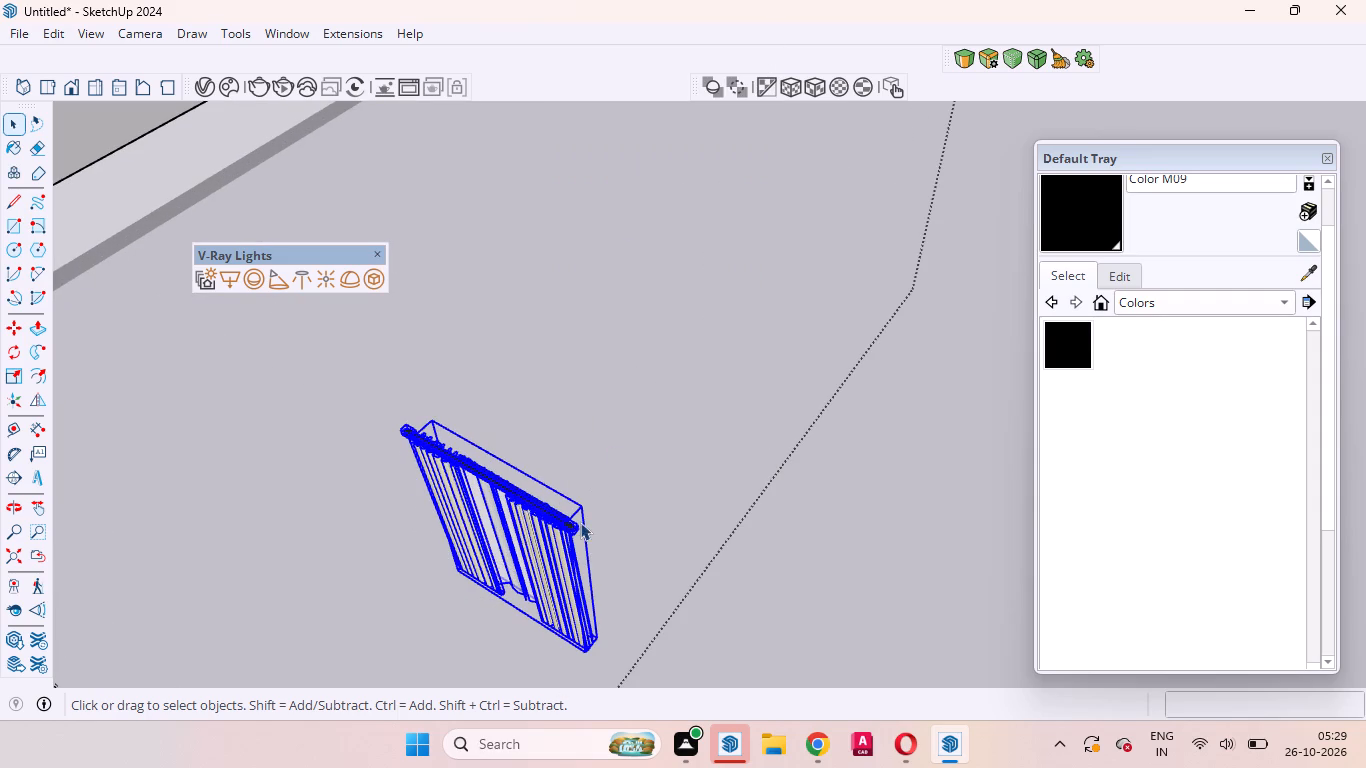
{"action": "scroll", "coordinate": [579, 550], "scroll_direction": "up", "scroll_amount": 10}
{"action": "left_click", "coordinate": [703, 506]}
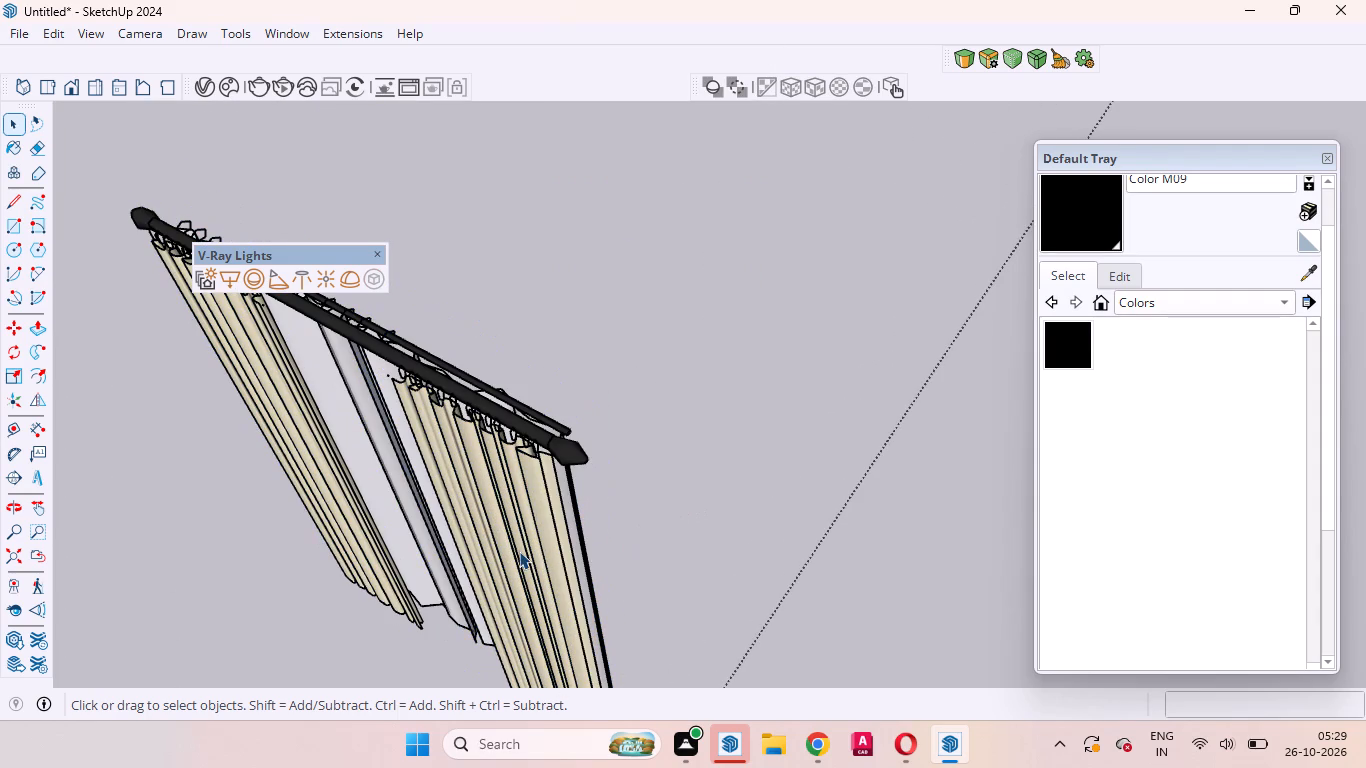
Move one cream drape panel by its top corner, about 54' 4", into the narrow upper-floor window nearest the building's corner.
{"action": "left_click", "coordinate": [519, 551]}
{"action": "scroll", "coordinate": [656, 403], "scroll_direction": "down", "scroll_amount": 9}
{"action": "scroll", "coordinate": [700, 426], "scroll_direction": "up", "scroll_amount": 2}
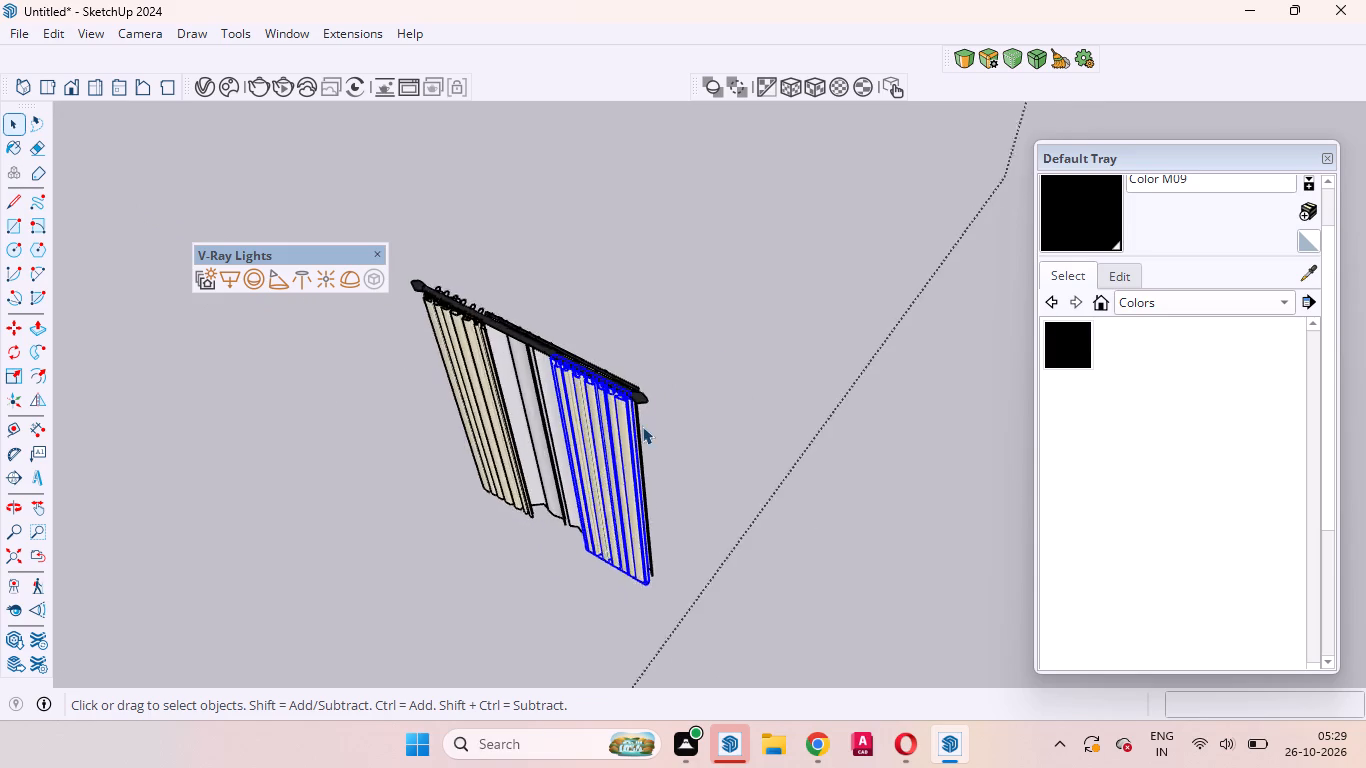
{"action": "scroll", "coordinate": [642, 426], "scroll_direction": "up", "scroll_amount": 13}
{"action": "middle_click_drag", "start_coordinate": [644, 413], "coordinate": [734, 412]}
{"action": "scroll", "coordinate": [647, 415], "scroll_direction": "up", "scroll_amount": 1}
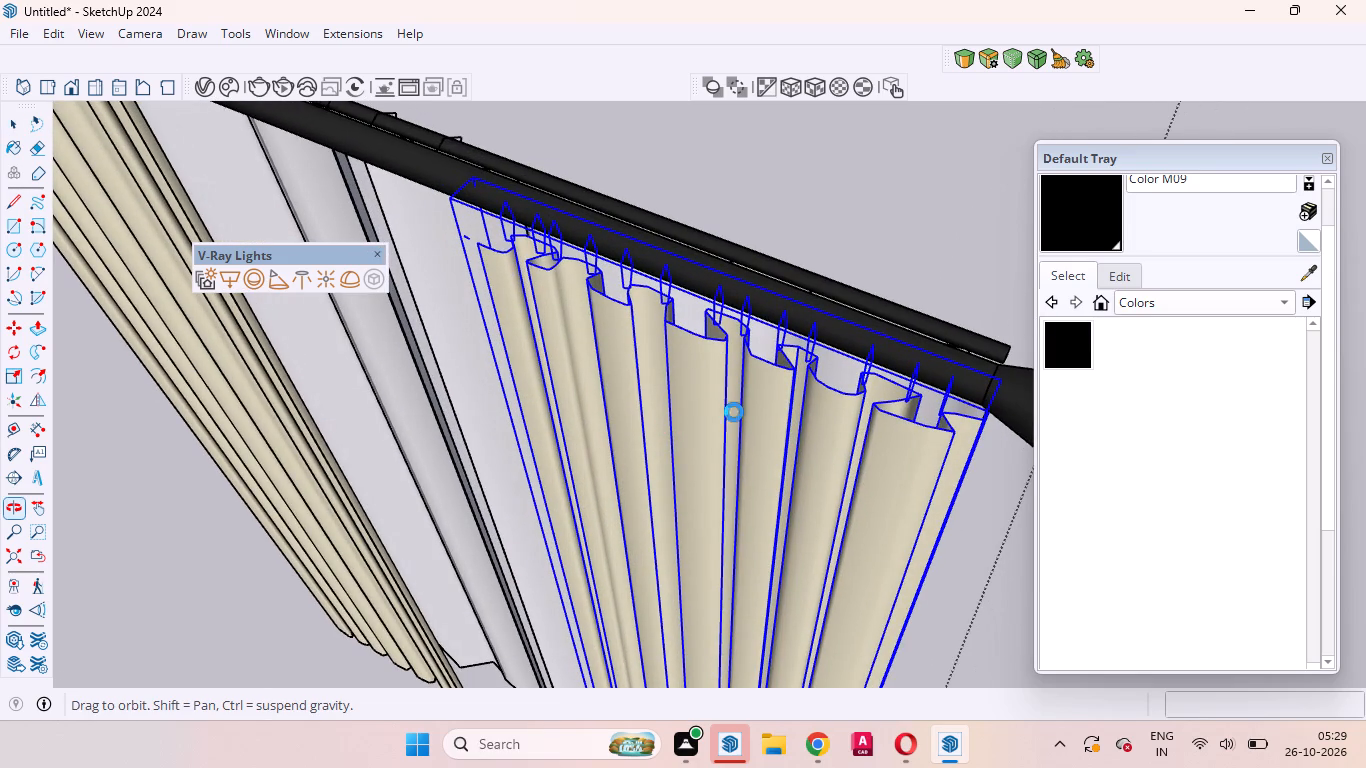
{"action": "middle_click_drag", "start_coordinate": [734, 412], "coordinate": [741, 406]}
{"action": "scroll", "coordinate": [738, 401], "scroll_direction": "down", "scroll_amount": 9}
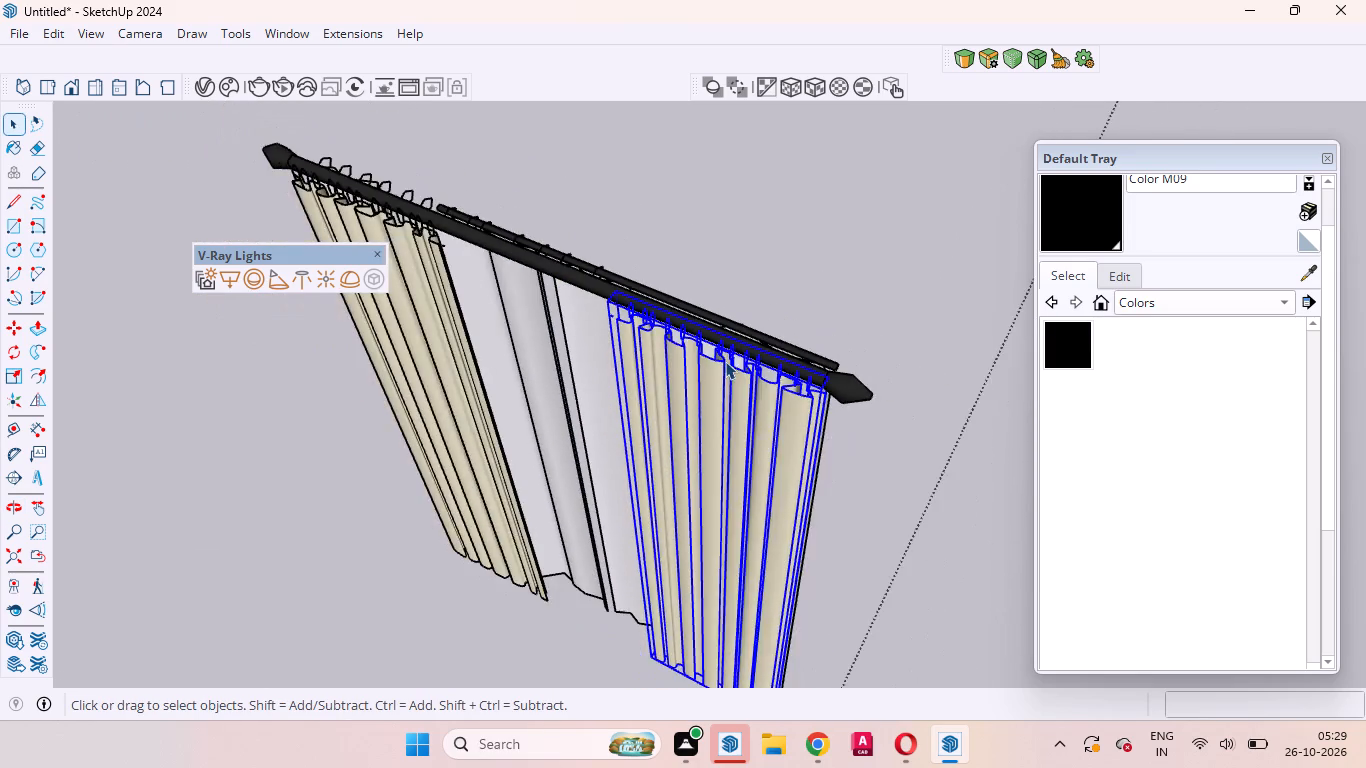
{"action": "scroll", "coordinate": [725, 361], "scroll_direction": "up", "scroll_amount": 8}
{"action": "middle_click_drag", "start_coordinate": [770, 370], "coordinate": [685, 379]}
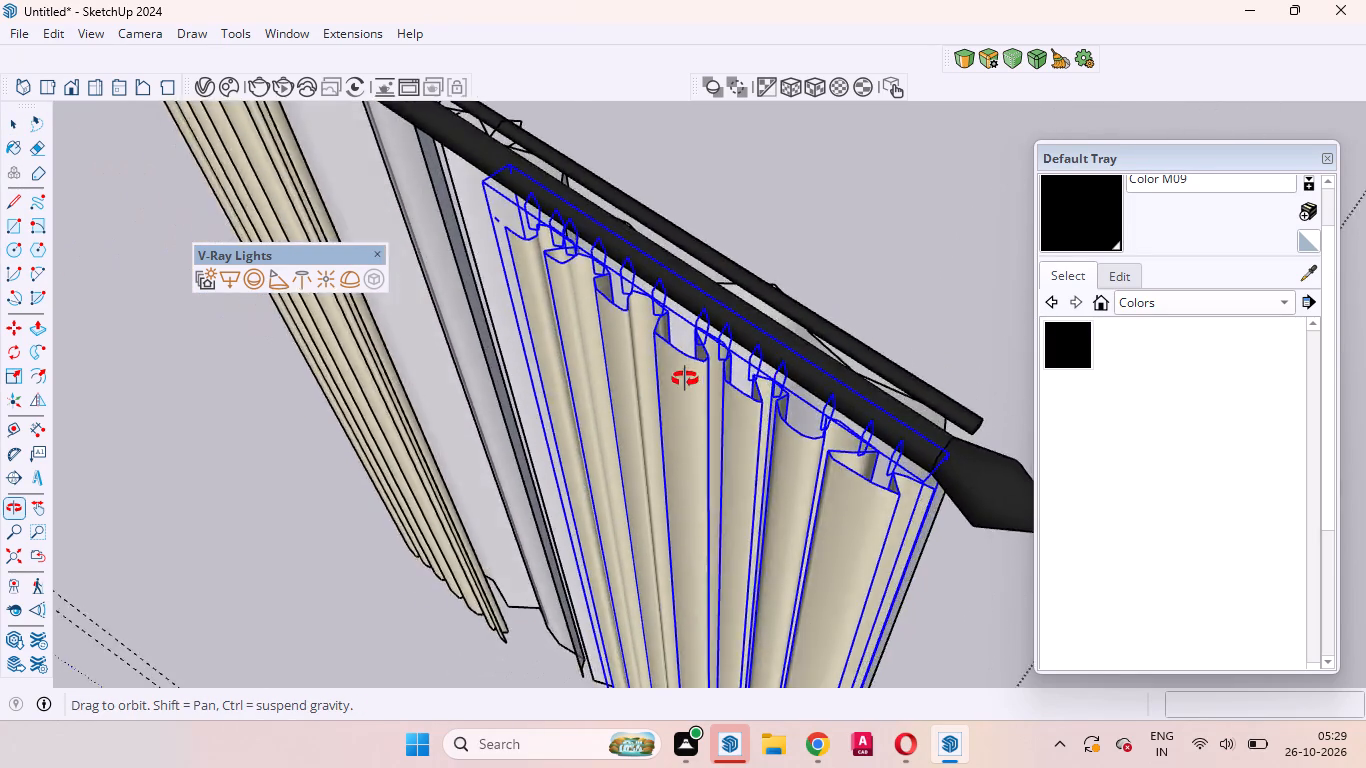
{"action": "middle_click_drag", "start_coordinate": [685, 379], "coordinate": [625, 386]}
{"action": "scroll", "coordinate": [695, 336], "scroll_direction": "down", "scroll_amount": 4}
{"action": "scroll", "coordinate": [712, 329], "scroll_direction": "up", "scroll_amount": 1}
{"action": "scroll", "coordinate": [902, 519], "scroll_direction": "up", "scroll_amount": 2}
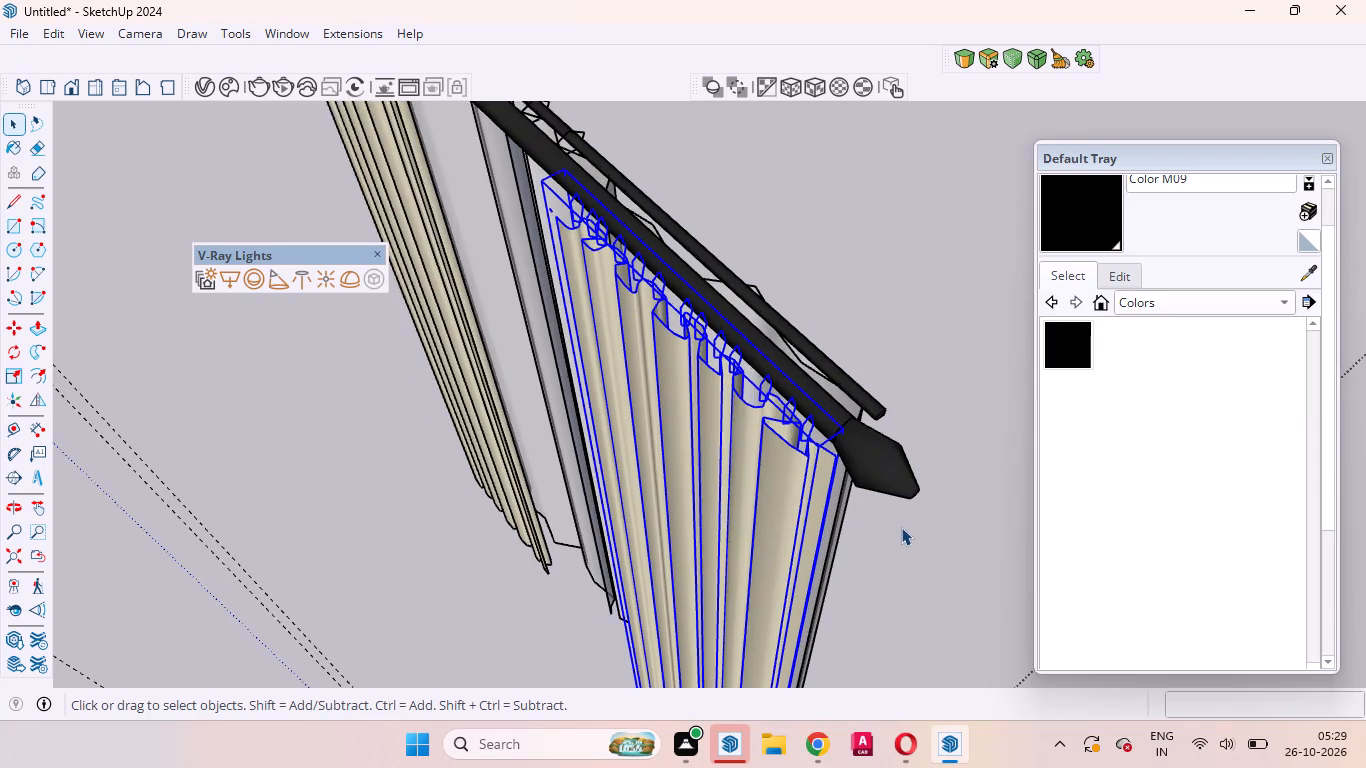
{"action": "scroll", "coordinate": [777, 485], "scroll_direction": "up", "scroll_amount": 4}
{"action": "scroll", "coordinate": [856, 391], "scroll_direction": "up", "scroll_amount": 11}
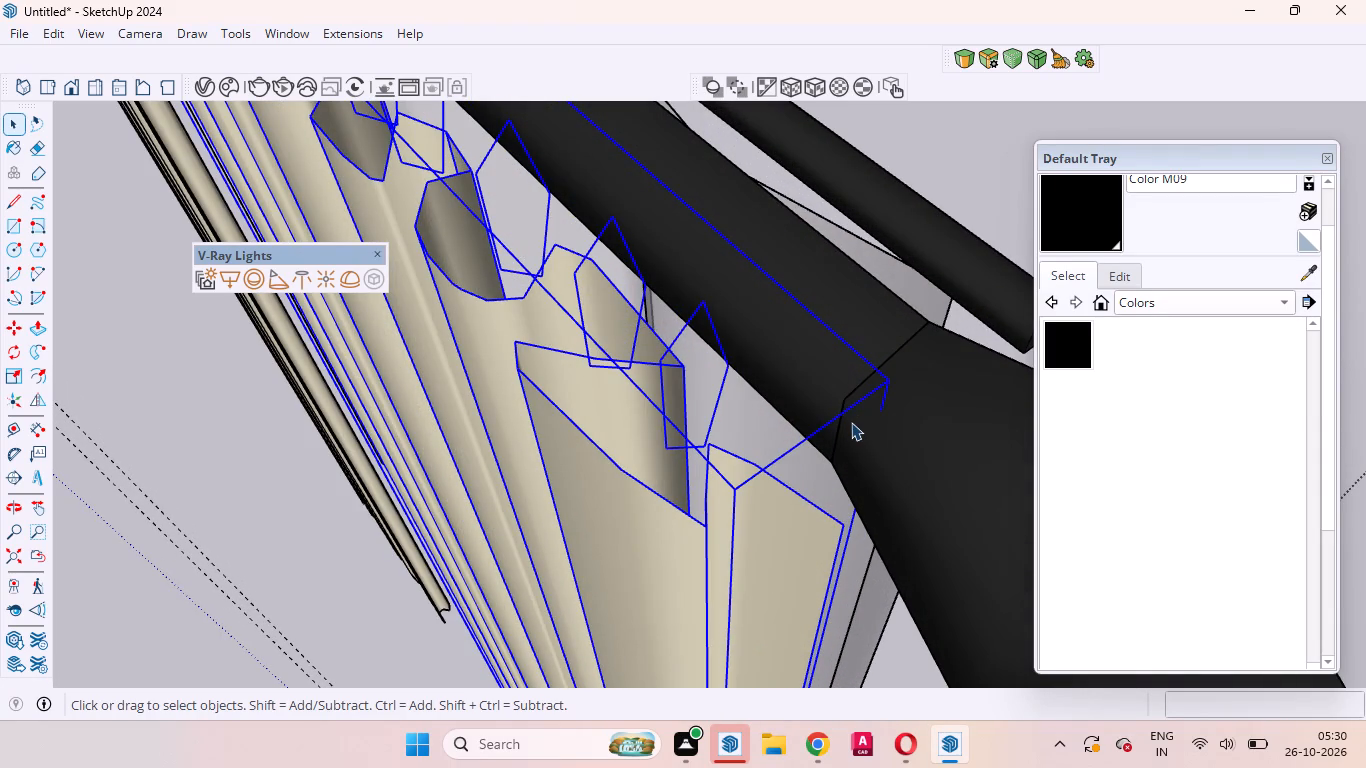
{"action": "key", "text": "n"}
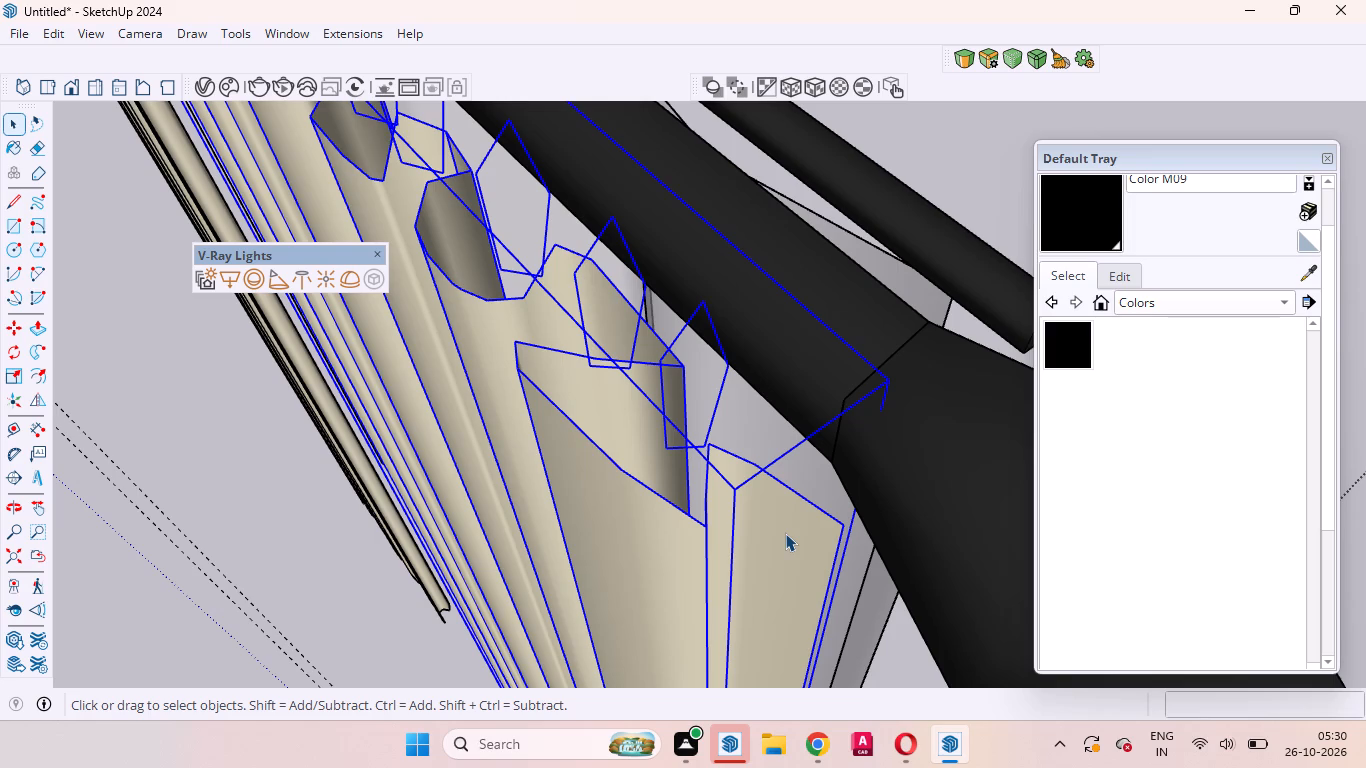
{"action": "key", "text": "m"}
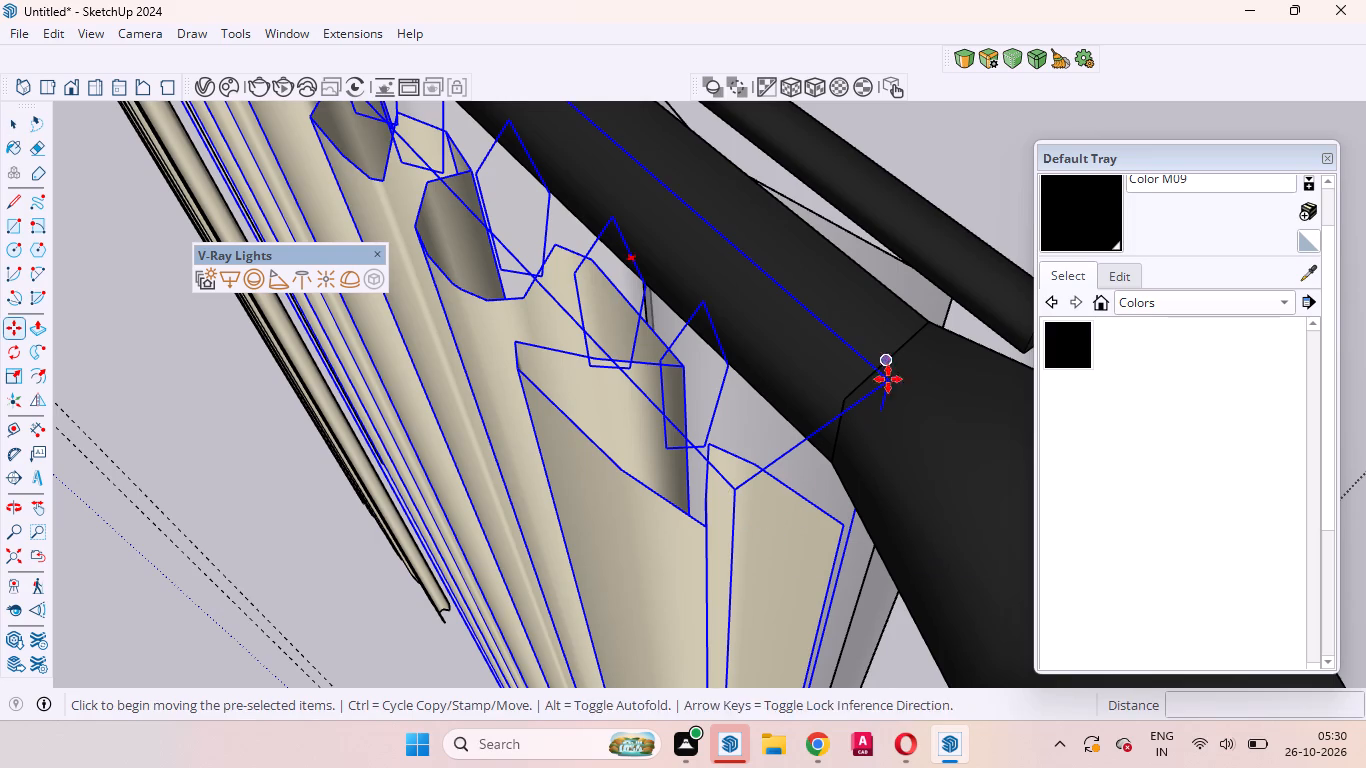
{"action": "left_click", "coordinate": [884, 381]}
{"action": "scroll", "coordinate": [594, 436], "scroll_direction": "down", "scroll_amount": 12}
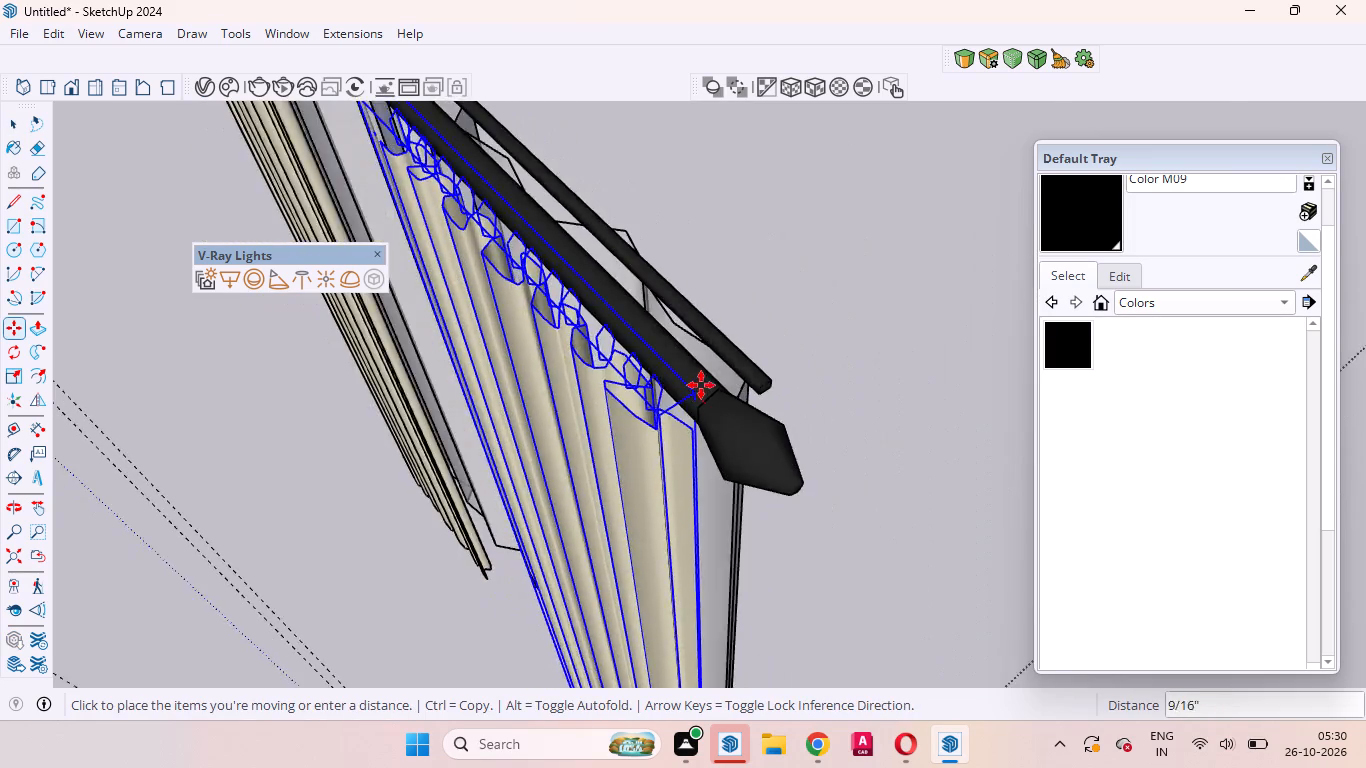
{"action": "scroll", "coordinate": [701, 385], "scroll_direction": "down", "scroll_amount": 20}
{"action": "scroll", "coordinate": [701, 385], "scroll_direction": "down", "scroll_amount": 13}
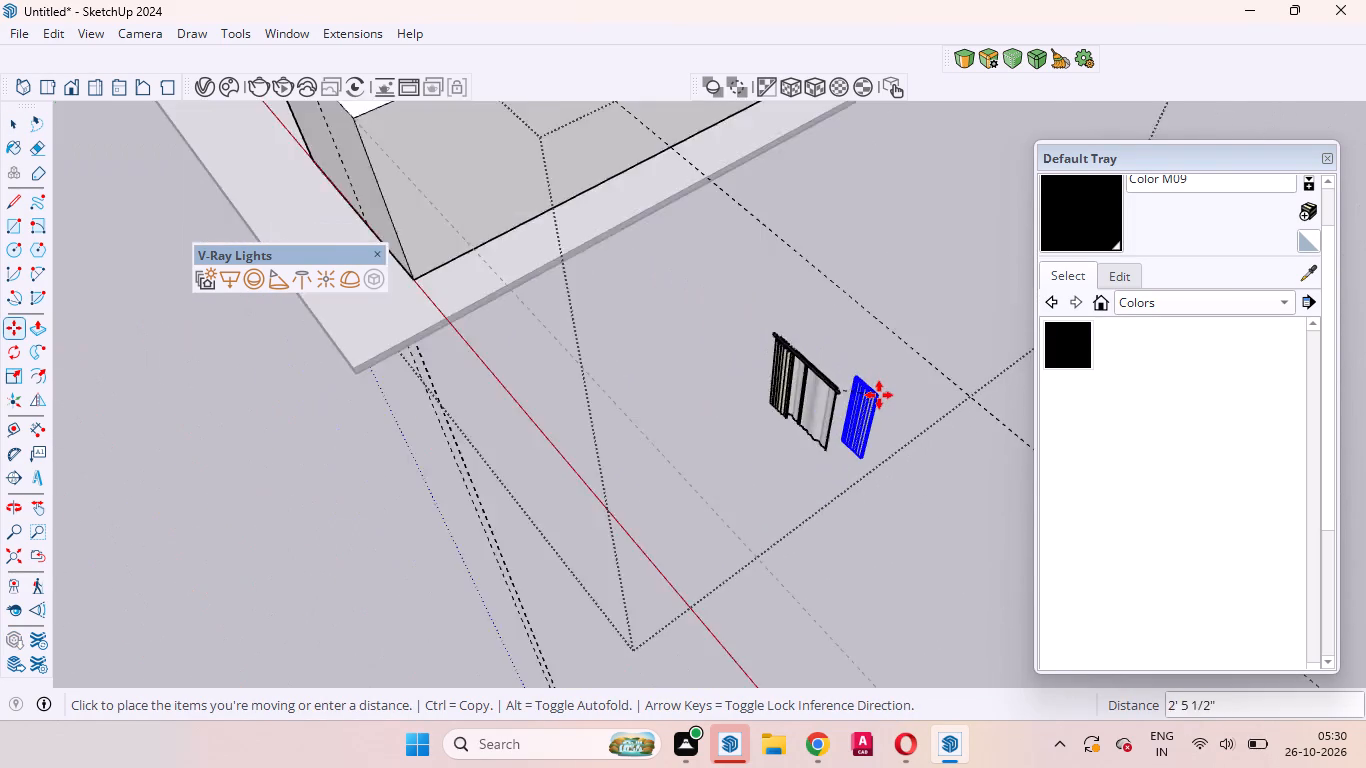
{"action": "scroll", "coordinate": [879, 395], "scroll_direction": "down", "scroll_amount": 19}
{"action": "scroll", "coordinate": [673, 235], "scroll_direction": "up", "scroll_amount": 15}
{"action": "scroll", "coordinate": [798, 355], "scroll_direction": "up", "scroll_amount": 6}
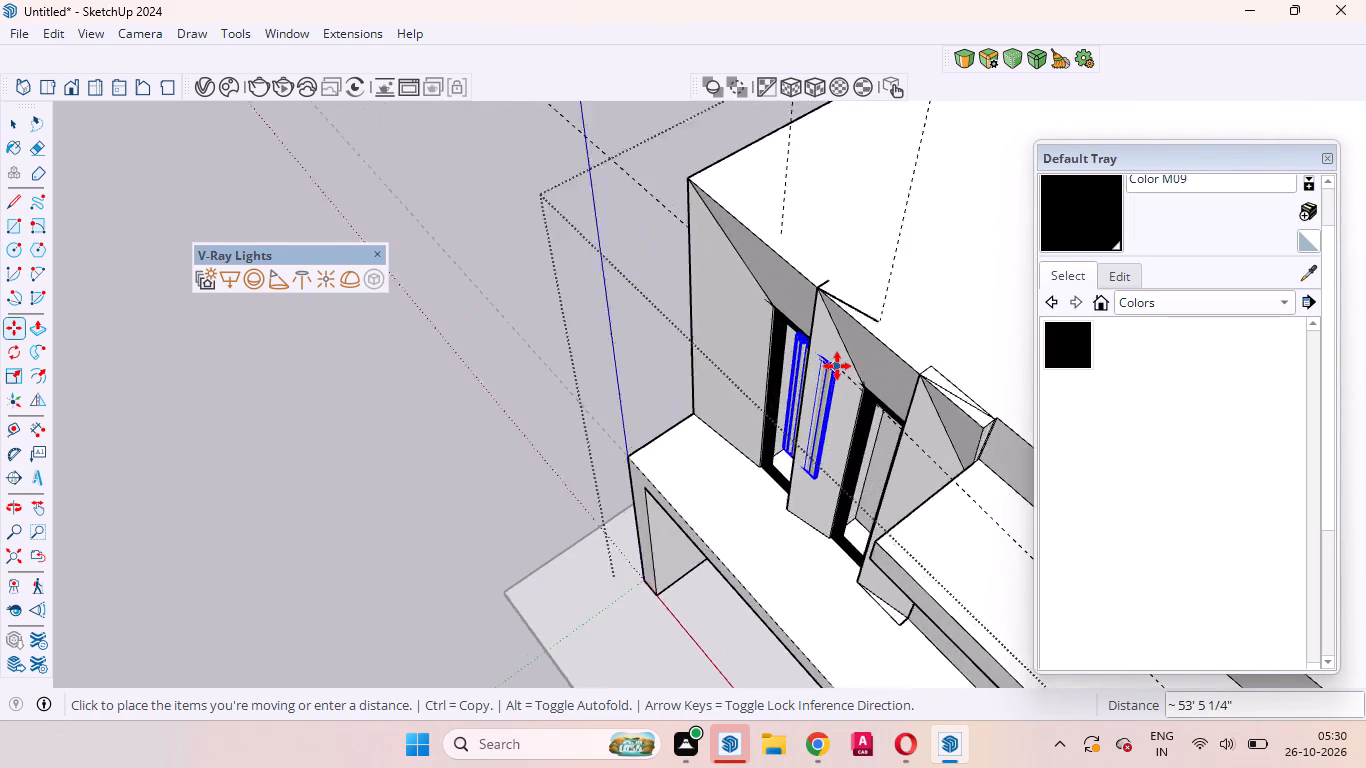
{"action": "scroll", "coordinate": [837, 366], "scroll_direction": "up", "scroll_amount": 12}
{"action": "middle_click_drag", "start_coordinate": [748, 365], "coordinate": [878, 243]}
{"action": "scroll", "coordinate": [748, 365], "scroll_direction": "up", "scroll_amount": 1}
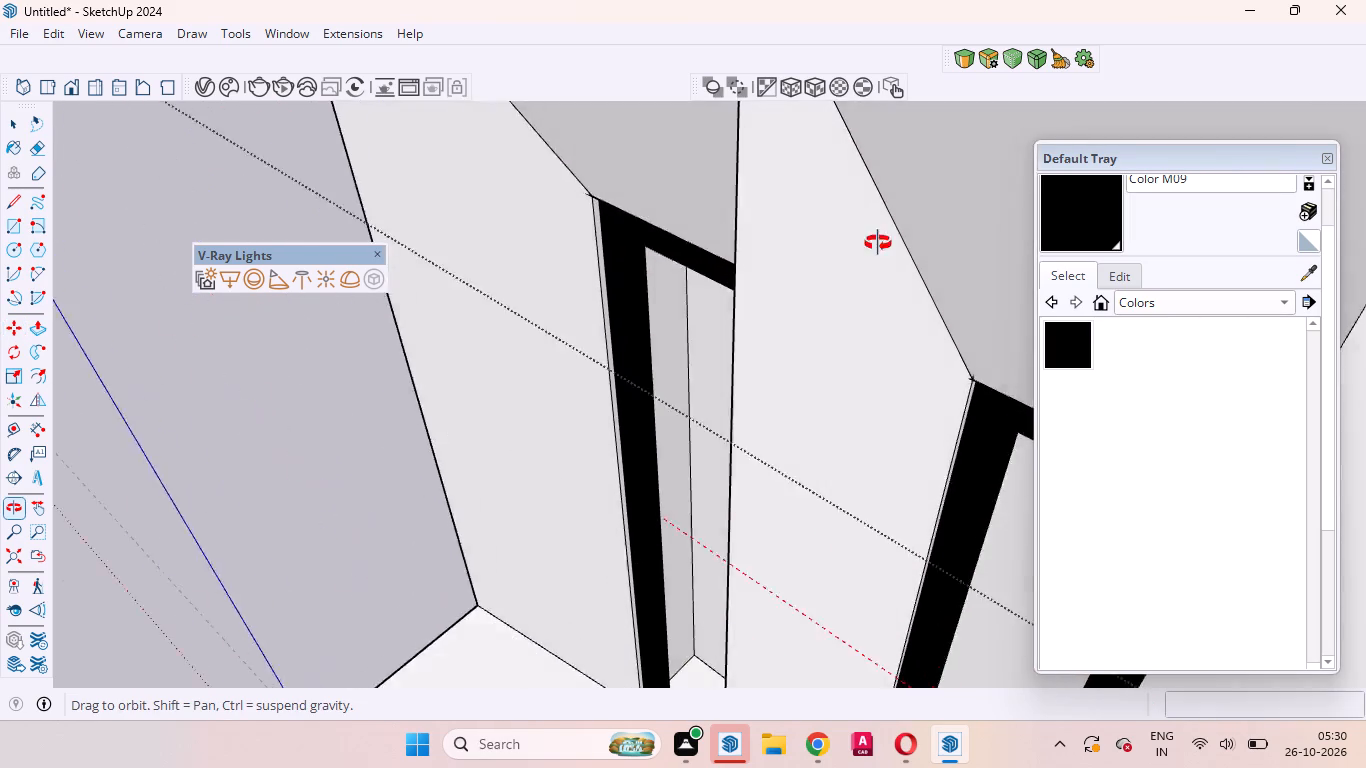
{"action": "middle_click_drag", "start_coordinate": [878, 243], "coordinate": [968, 170]}
{"action": "scroll", "coordinate": [712, 354], "scroll_direction": "up", "scroll_amount": 15}
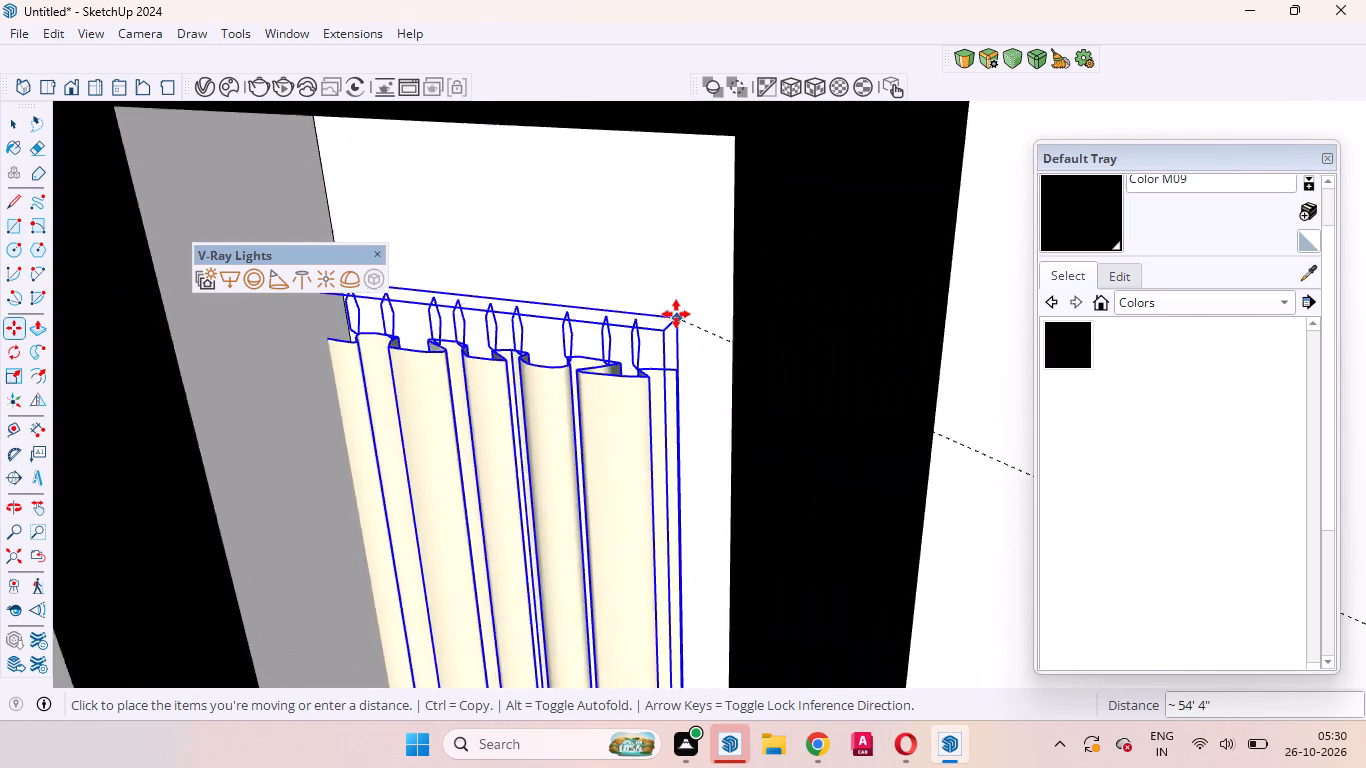
{"action": "scroll", "coordinate": [666, 322], "scroll_direction": "up", "scroll_amount": 1}
{"action": "middle_click_drag", "start_coordinate": [666, 322], "coordinate": [827, 184]}
{"action": "scroll", "coordinate": [810, 311], "scroll_direction": "down", "scroll_amount": 10}
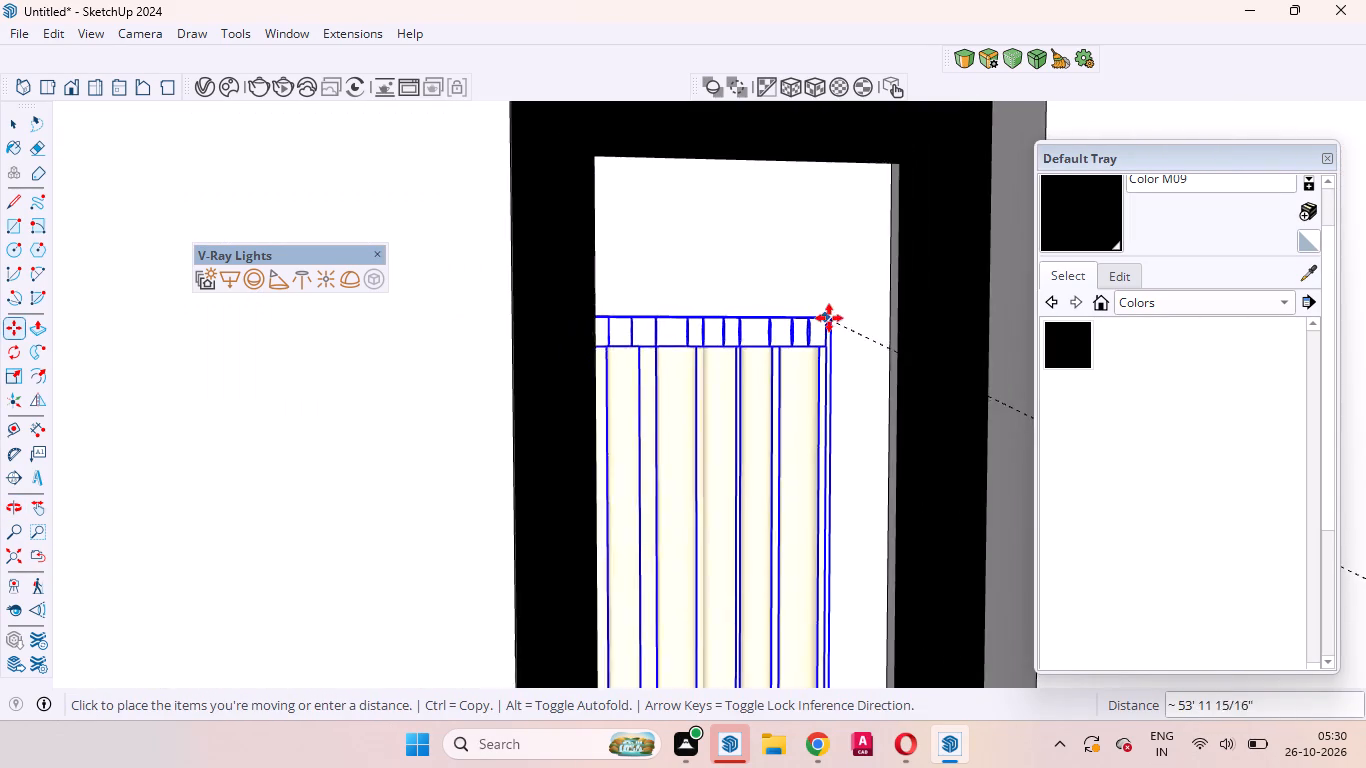
{"action": "scroll", "coordinate": [829, 329], "scroll_direction": "down", "scroll_amount": 4}
{"action": "scroll", "coordinate": [831, 335], "scroll_direction": "up", "scroll_amount": 5}
{"action": "middle_click_drag", "start_coordinate": [853, 324], "coordinate": [931, 231]}
{"action": "scroll", "coordinate": [902, 270], "scroll_direction": "up", "scroll_amount": 1}
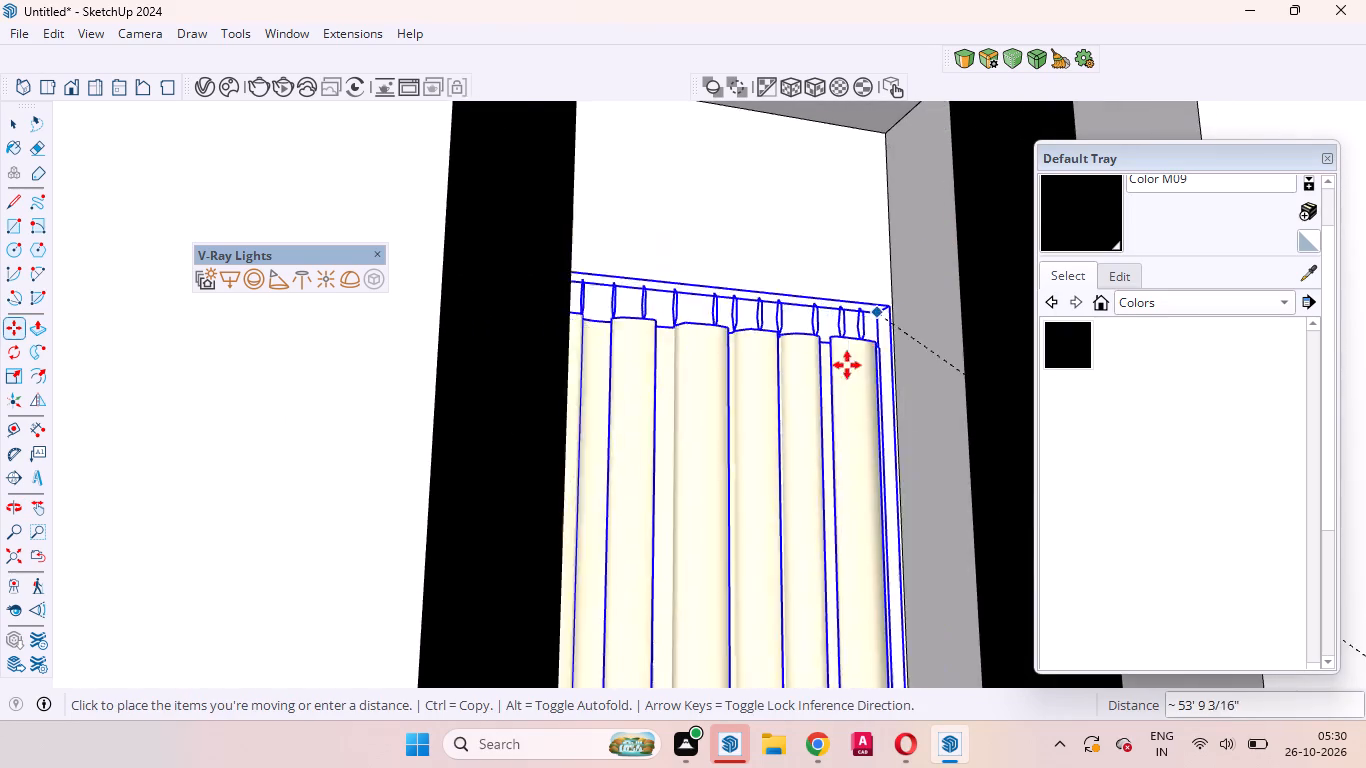
{"action": "scroll", "coordinate": [847, 377], "scroll_direction": "down", "scroll_amount": 9}
{"action": "scroll", "coordinate": [893, 284], "scroll_direction": "up", "scroll_amount": 17}
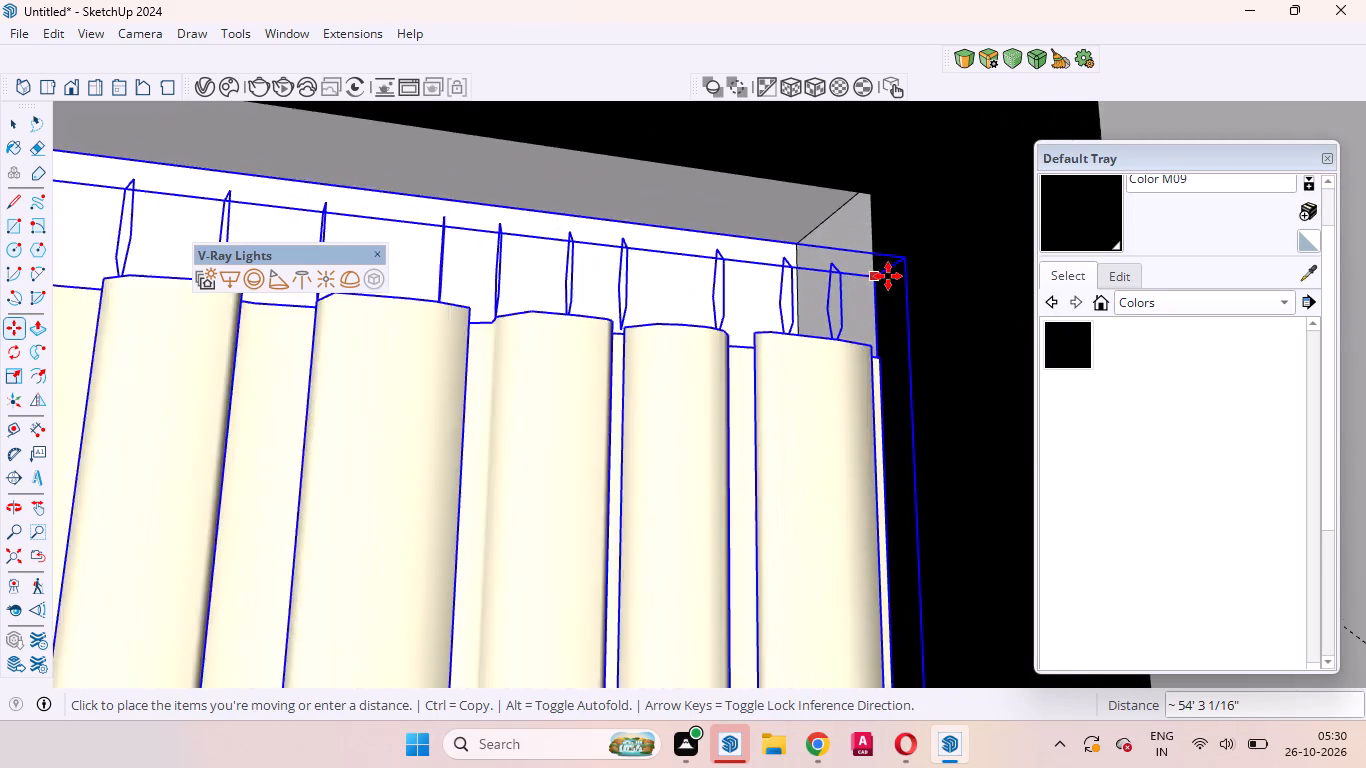
{"action": "scroll", "coordinate": [888, 276], "scroll_direction": "up", "scroll_amount": 4}
{"action": "middle_click_drag", "start_coordinate": [844, 286], "coordinate": [892, 220]}
{"action": "scroll", "coordinate": [844, 286], "scroll_direction": "up", "scroll_amount": 1}
{"action": "scroll", "coordinate": [863, 280], "scroll_direction": "down", "scroll_amount": 5}
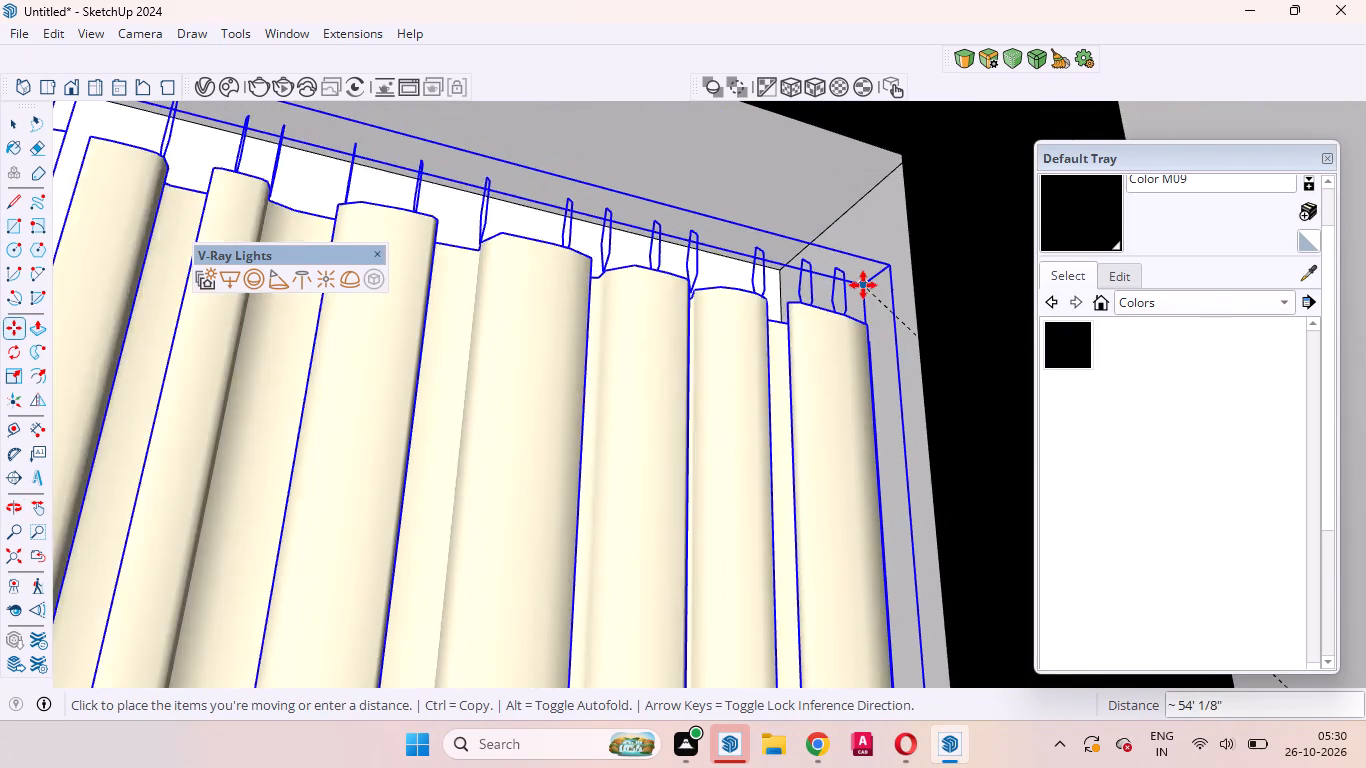
{"action": "scroll", "coordinate": [863, 285], "scroll_direction": "down", "scroll_amount": 3}
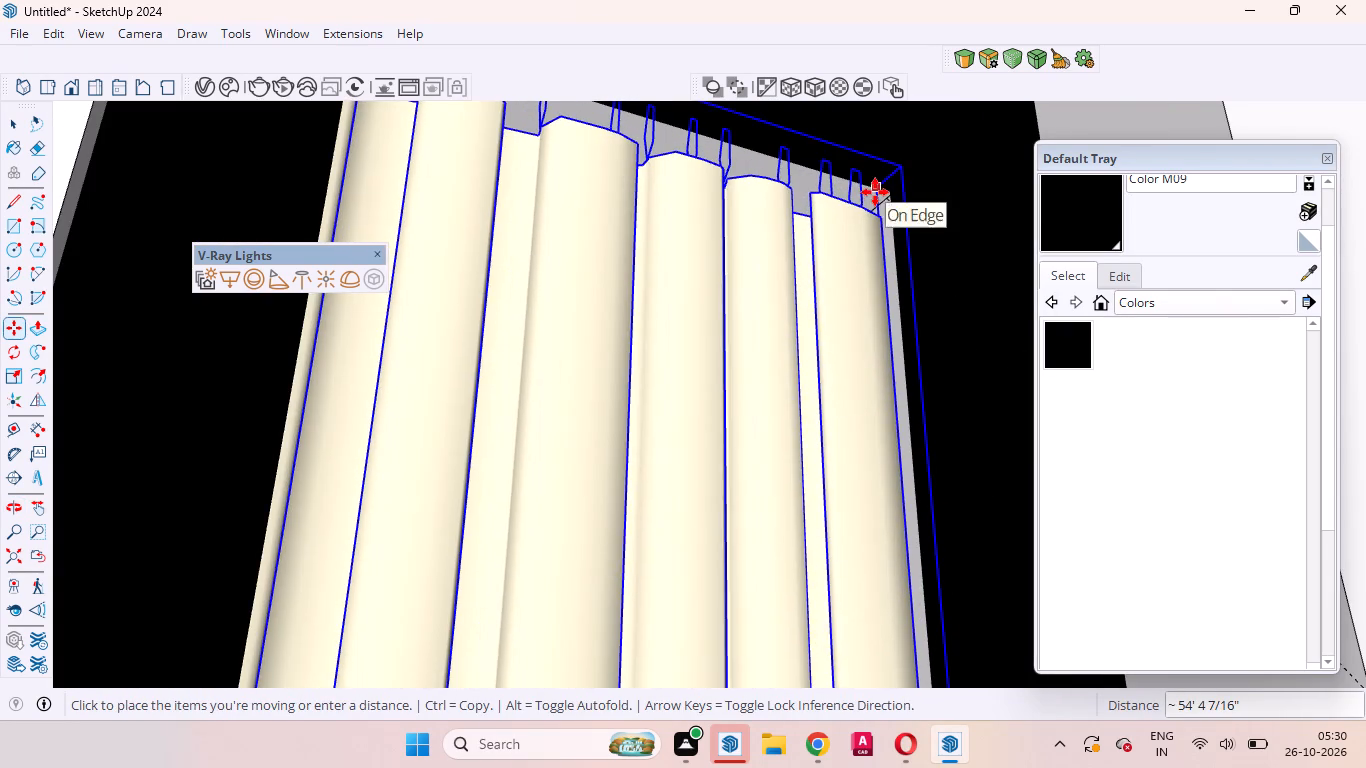
{"action": "left_click", "coordinate": [881, 196]}
Shift the drape panel 1 1/2" along the green axis so its top corner meets the window frame's inner edge.
{"action": "scroll", "coordinate": [881, 196], "scroll_direction": "up", "scroll_amount": 10}
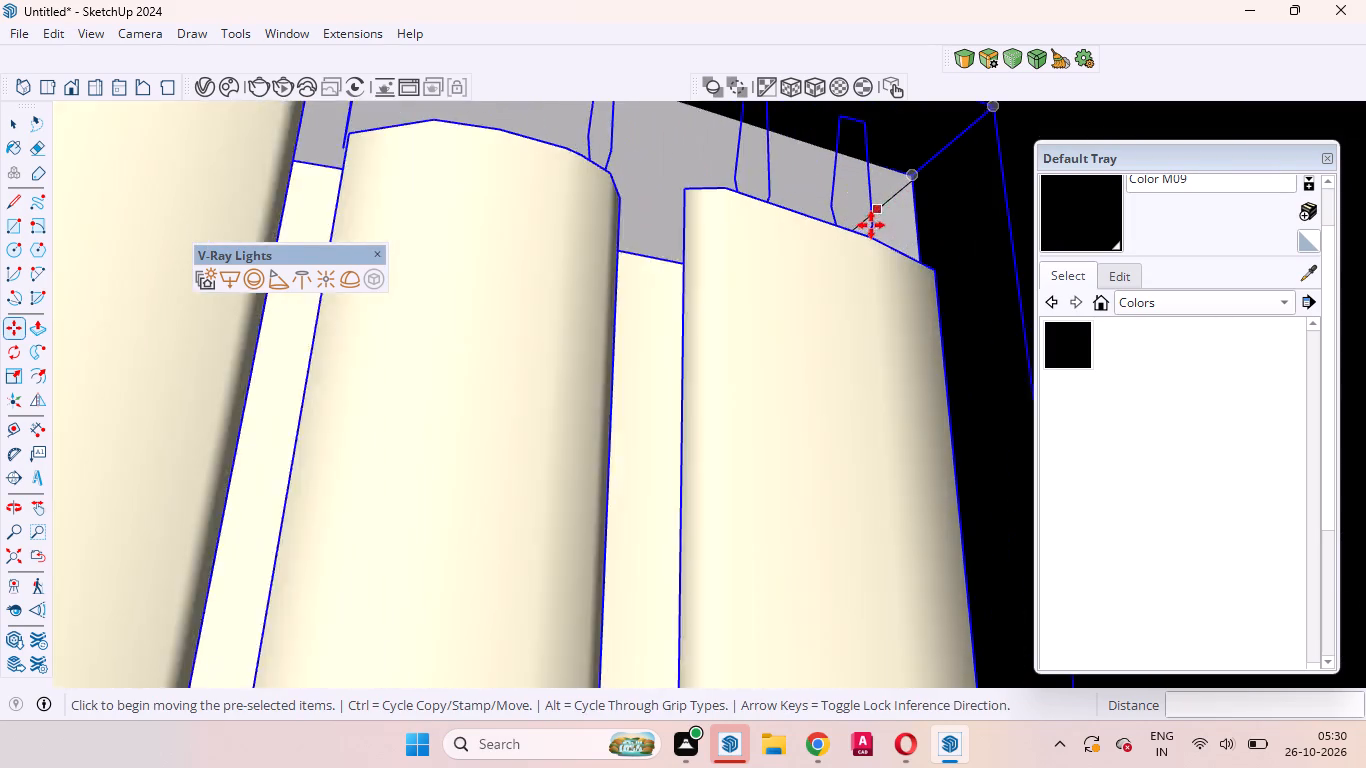
{"action": "scroll", "coordinate": [871, 225], "scroll_direction": "up", "scroll_amount": 3}
{"action": "middle_click_drag", "start_coordinate": [861, 225], "coordinate": [903, 256]}
{"action": "scroll", "coordinate": [903, 256], "scroll_direction": "up", "scroll_amount": 1}
{"action": "scroll", "coordinate": [851, 271], "scroll_direction": "down", "scroll_amount": 3}
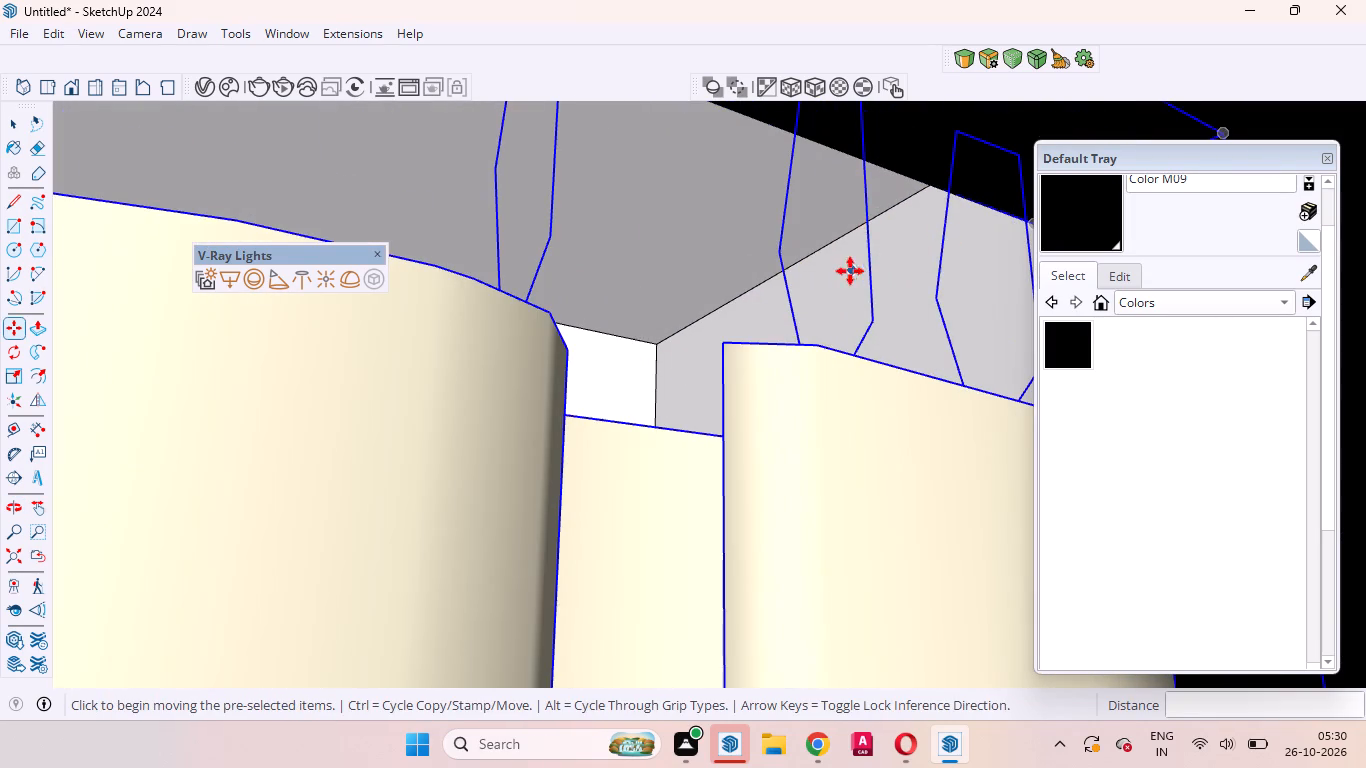
{"action": "scroll", "coordinate": [850, 271], "scroll_direction": "down", "scroll_amount": 8}
{"action": "left_click", "coordinate": [923, 246]}
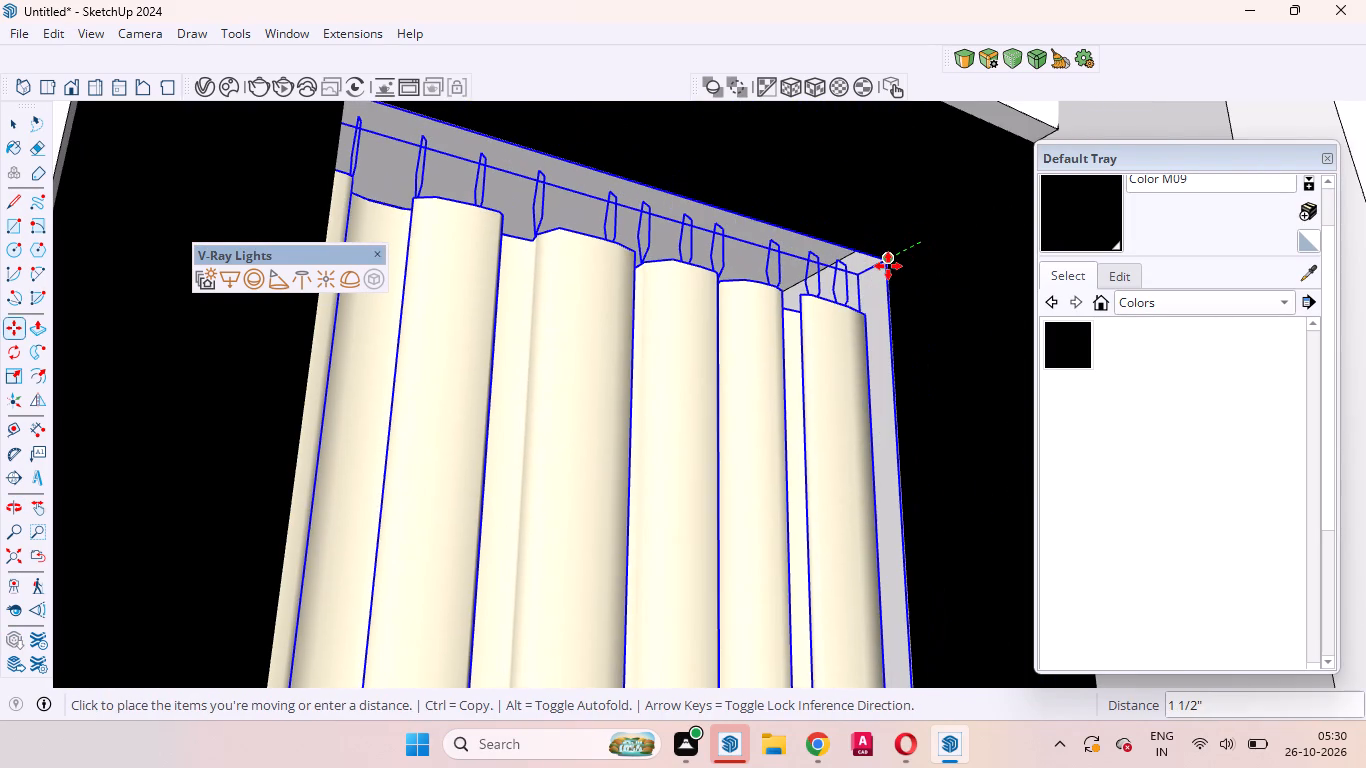
{"action": "left_click", "coordinate": [887, 266]}
Raise the drape panel 3" along the blue axis to hide its top hooks behind the window frame.
{"action": "scroll", "coordinate": [861, 275], "scroll_direction": "up", "scroll_amount": 5}
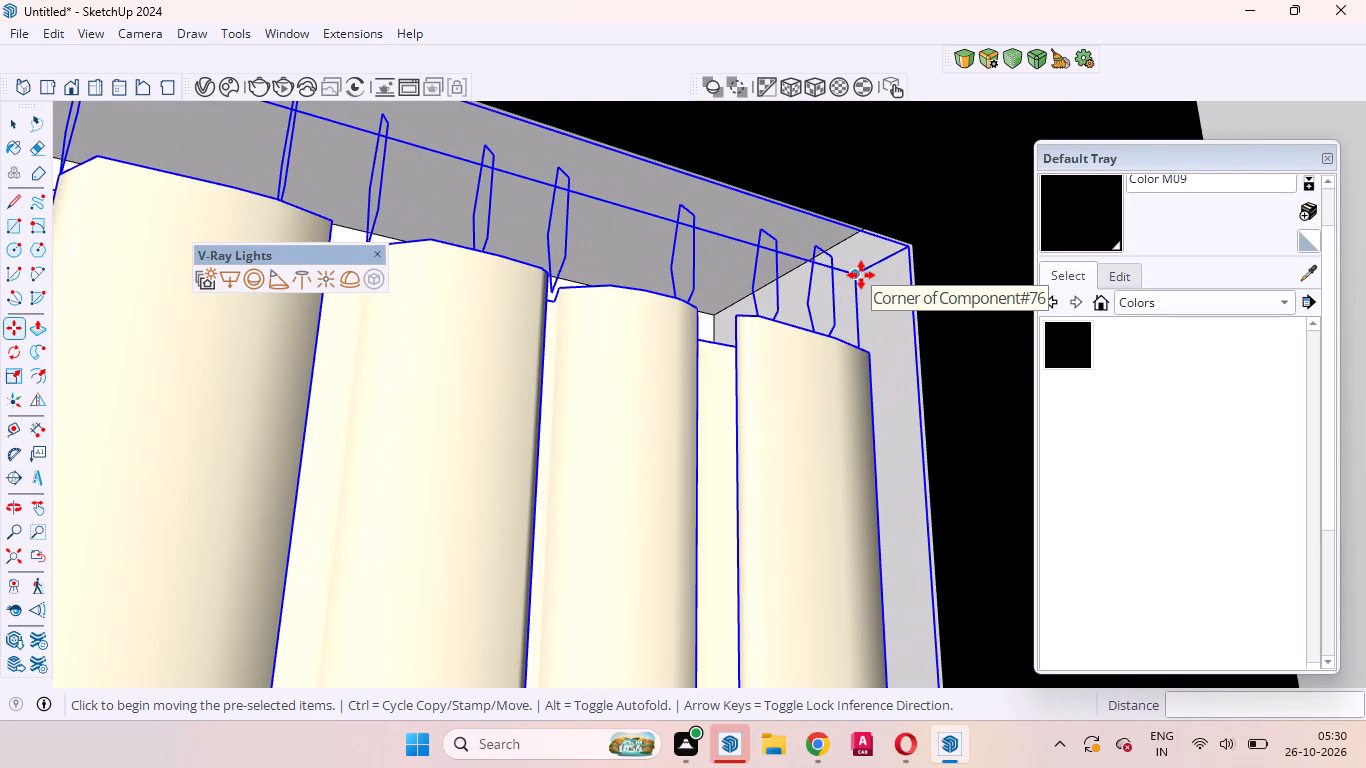
{"action": "left_click", "coordinate": [852, 274]}
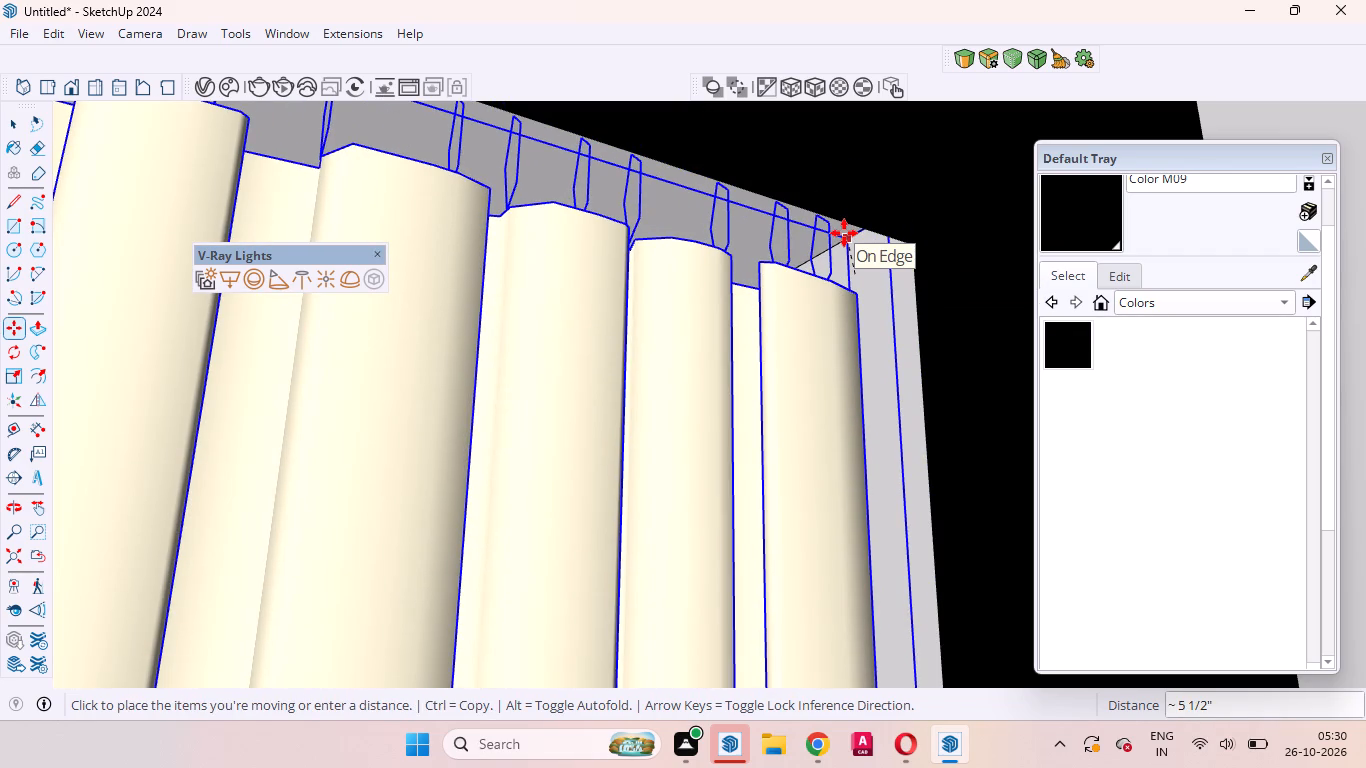
{"action": "key", "text": "Up"}
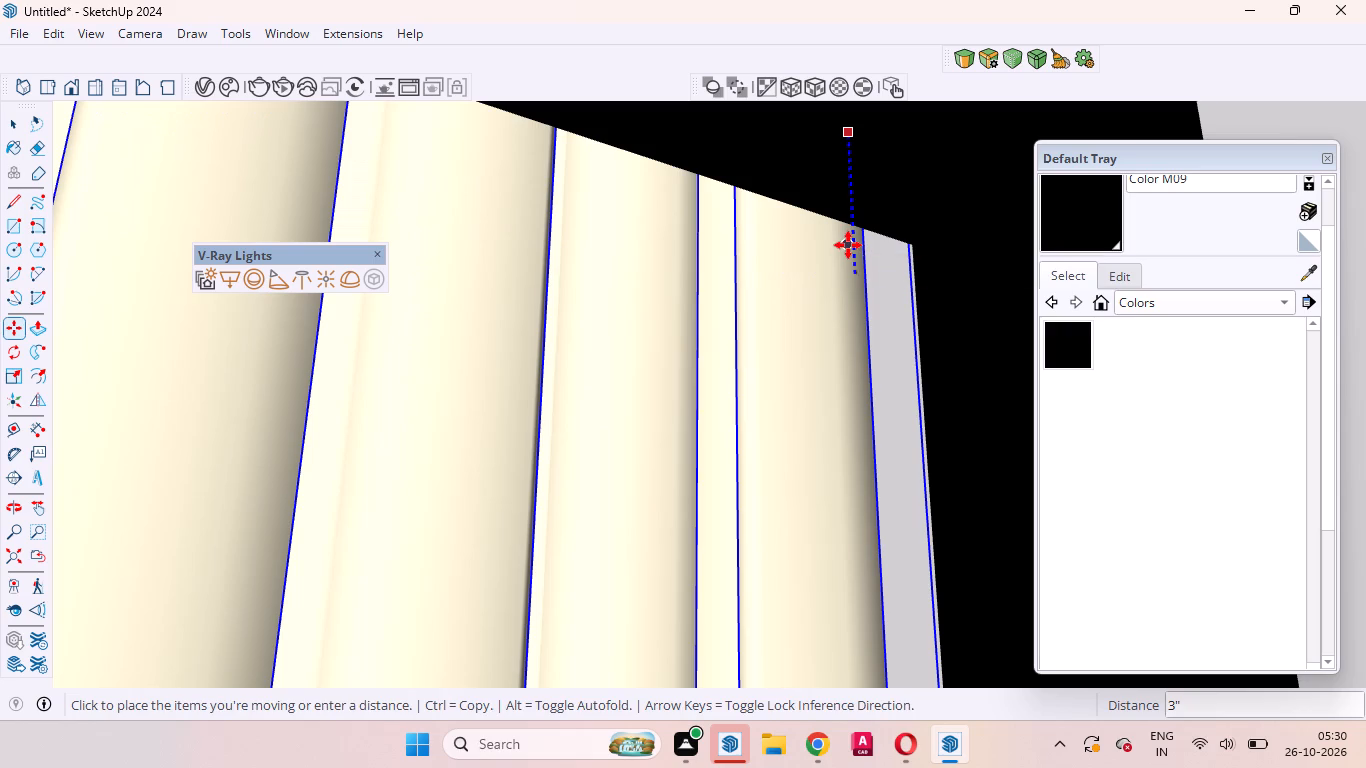
{"action": "left_click", "coordinate": [848, 245]}
Scale the drape panel along the blue axis by about 1.50 so it extends down to the window's bottom frame.
{"action": "scroll", "coordinate": [833, 337], "scroll_direction": "down", "scroll_amount": 20}
{"action": "scroll", "coordinate": [833, 337], "scroll_direction": "down", "scroll_amount": 9}
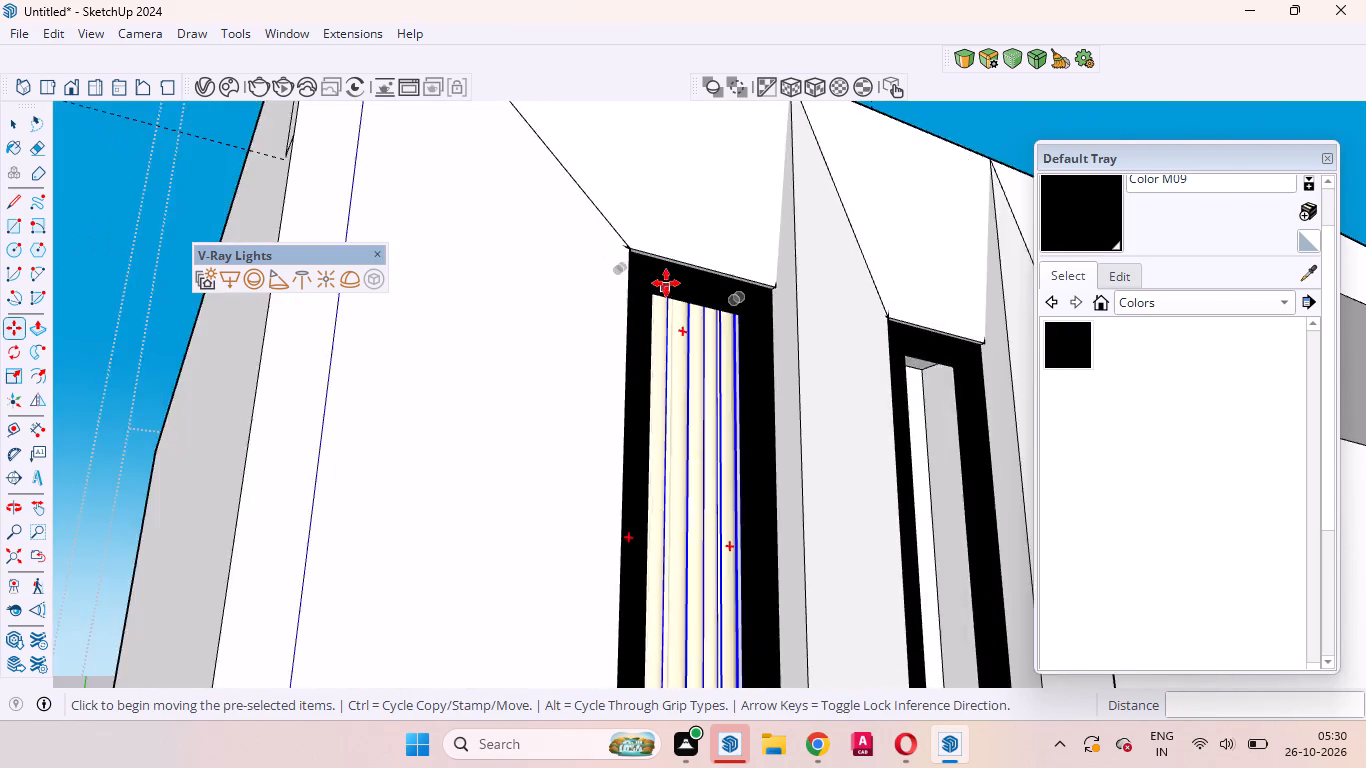
{"action": "scroll", "coordinate": [666, 283], "scroll_direction": "down", "scroll_amount": 8}
{"action": "middle_click_drag", "start_coordinate": [728, 378], "coordinate": [608, 502]}
{"action": "scroll", "coordinate": [567, 400], "scroll_direction": "down", "scroll_amount": 9}
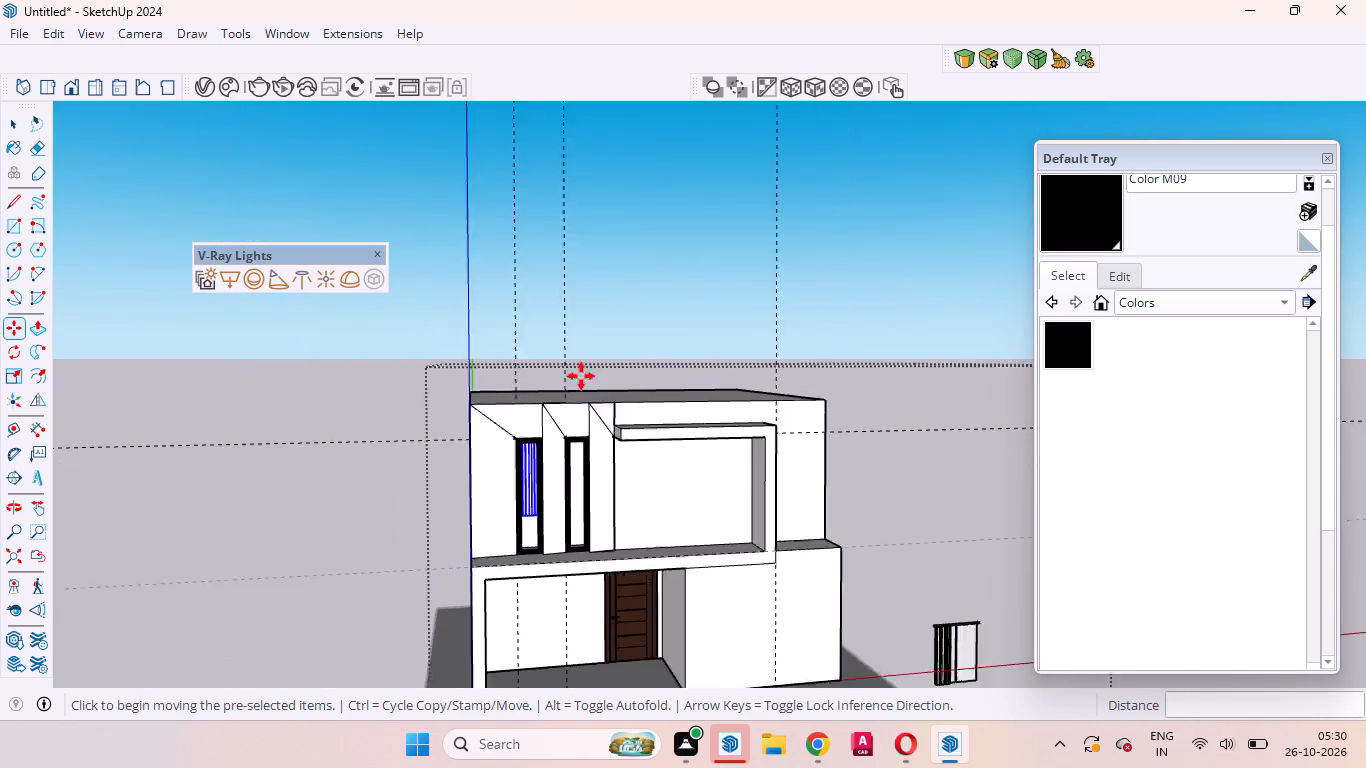
{"action": "scroll", "coordinate": [581, 376], "scroll_direction": "down", "scroll_amount": 1}
{"action": "scroll", "coordinate": [570, 560], "scroll_direction": "up", "scroll_amount": 15}
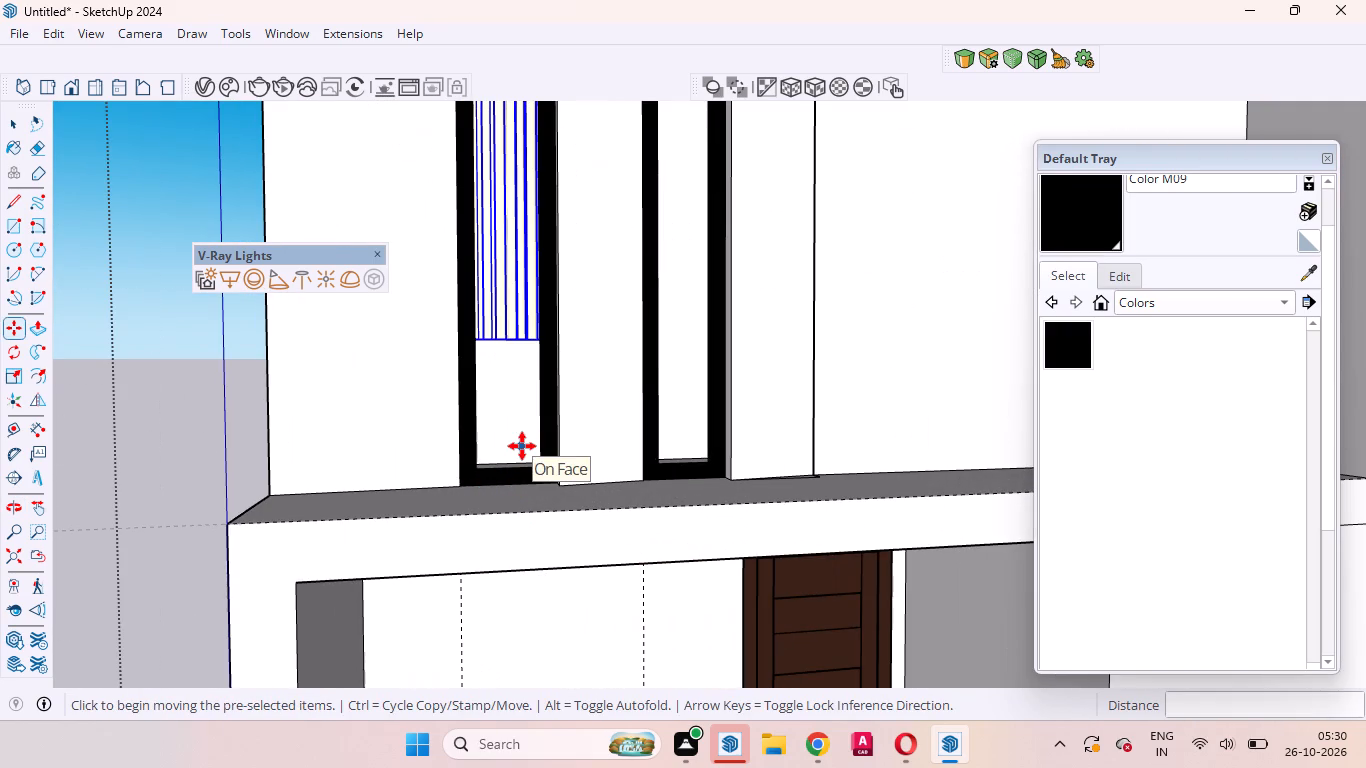
{"action": "key", "text": "s"}
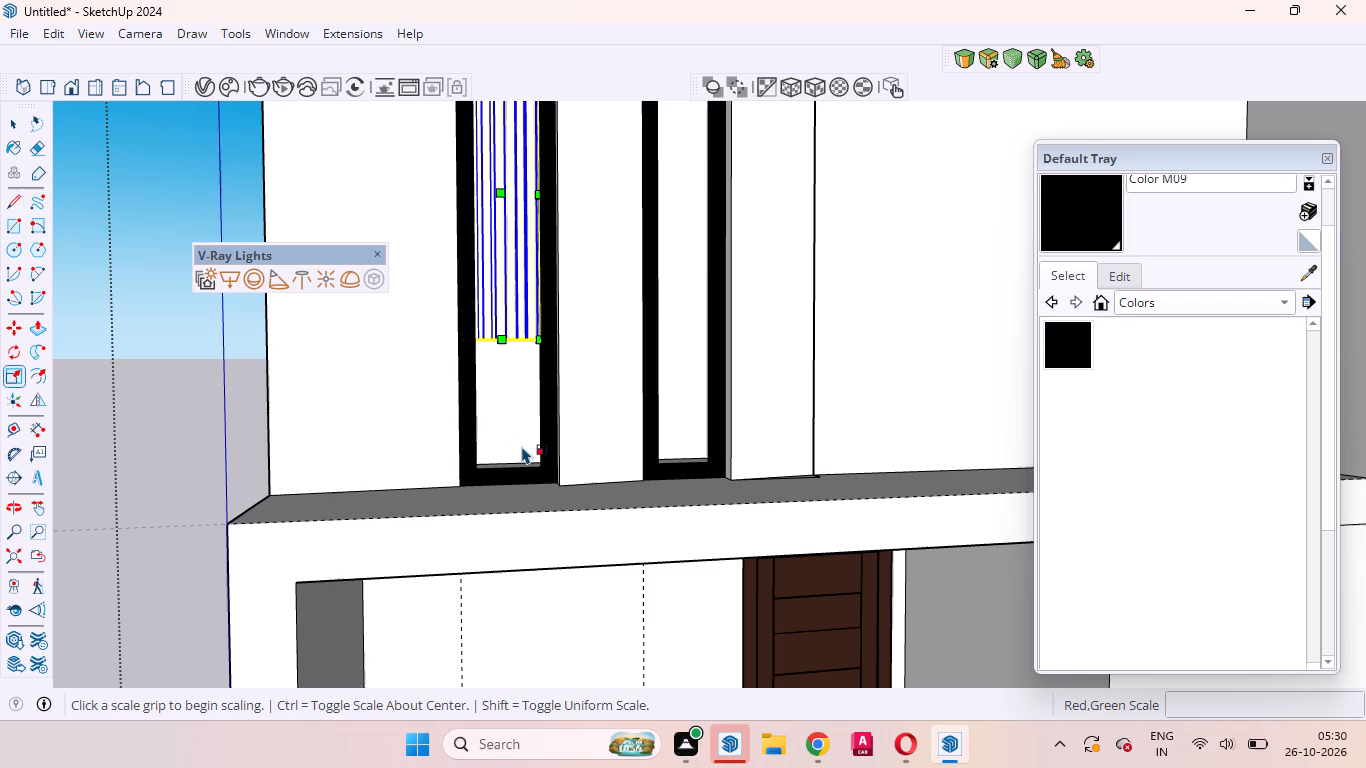
{"action": "scroll", "coordinate": [546, 422], "scroll_direction": "down", "scroll_amount": 4}
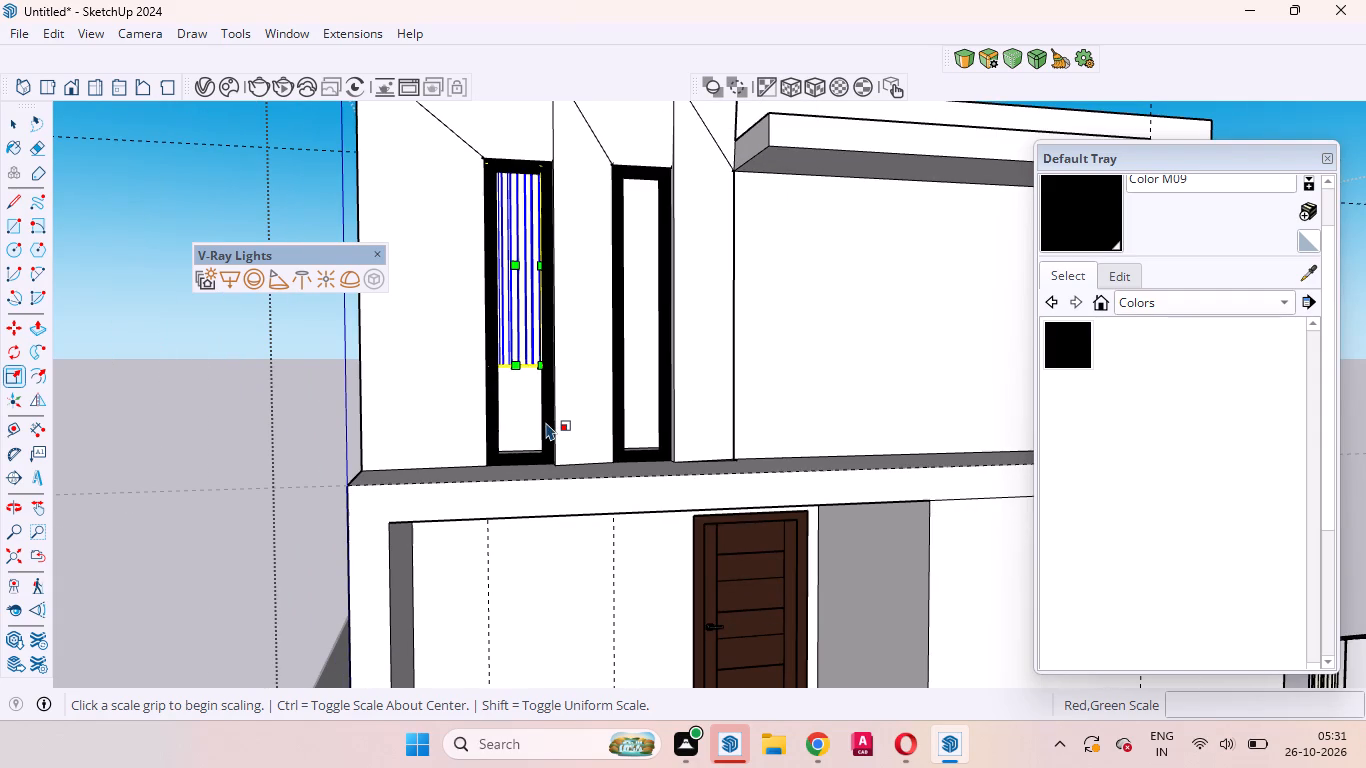
{"action": "scroll", "coordinate": [546, 422], "scroll_direction": "up", "scroll_amount": 19}
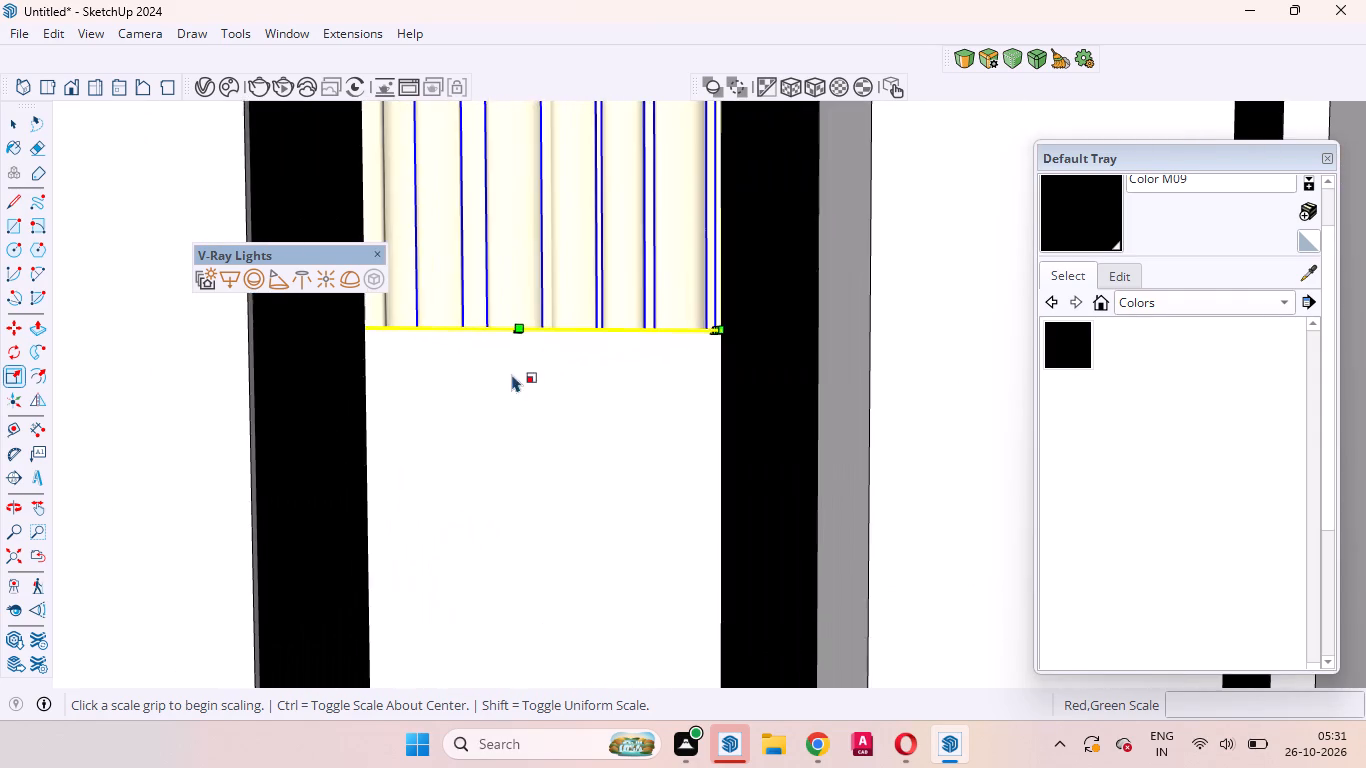
{"action": "middle_click_drag", "start_coordinate": [512, 373], "coordinate": [495, 227]}
{"action": "scroll", "coordinate": [485, 272], "scroll_direction": "up", "scroll_amount": 2}
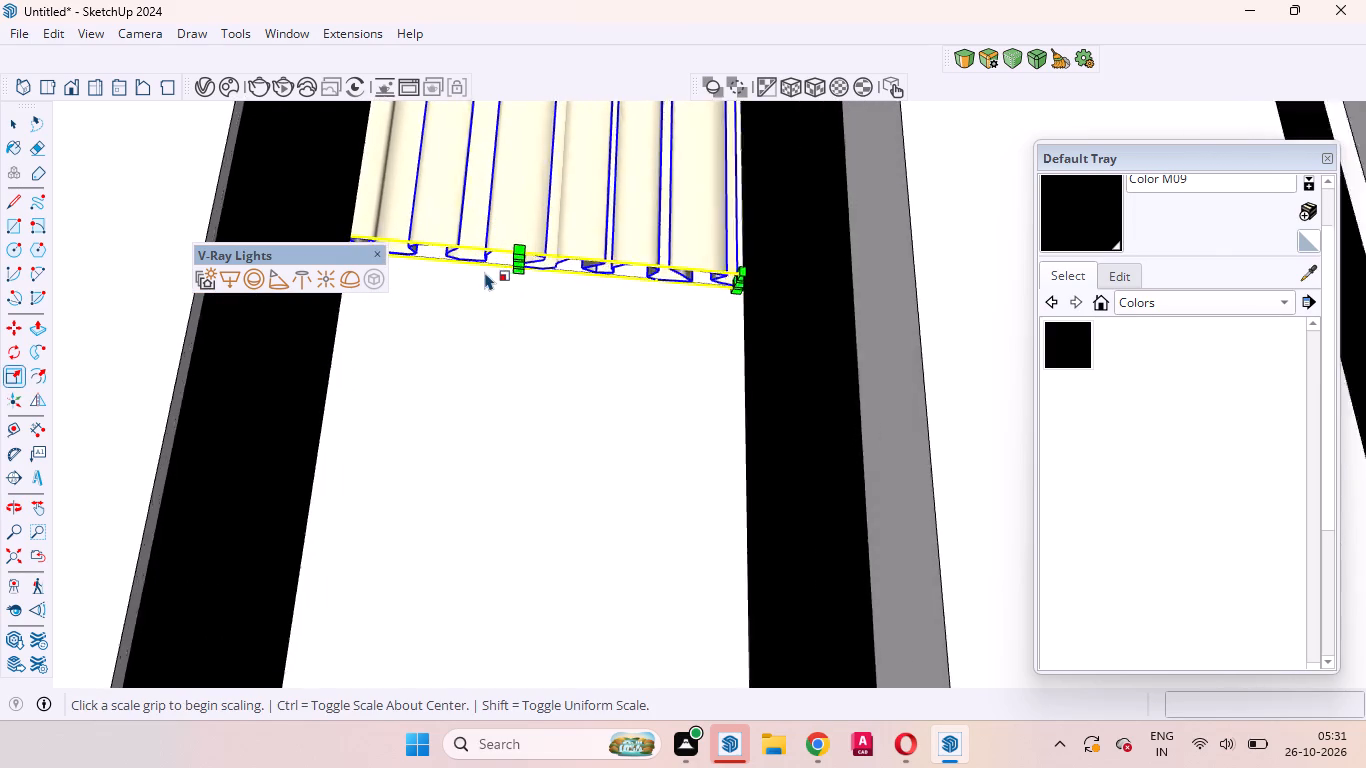
{"action": "scroll", "coordinate": [485, 272], "scroll_direction": "up", "scroll_amount": 2}
{"action": "left_click", "coordinate": [536, 253]}
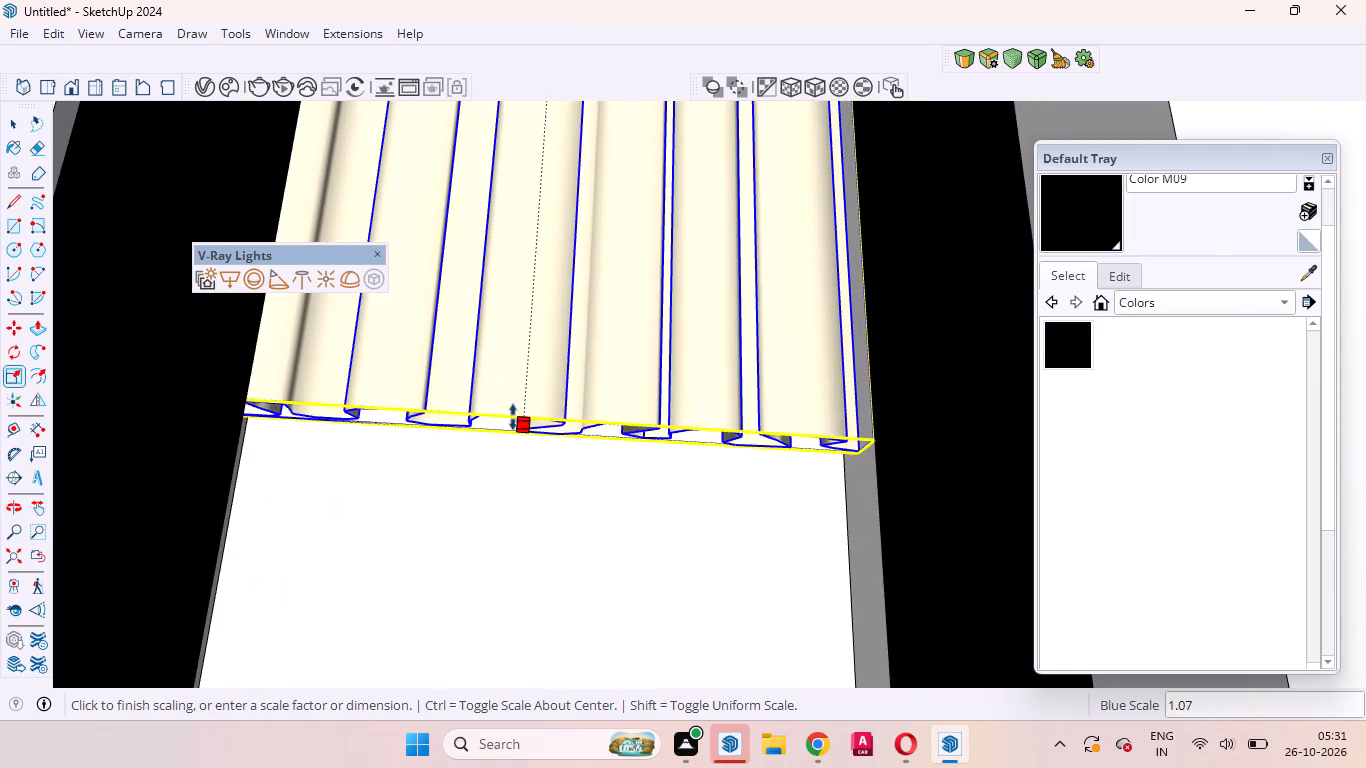
{"action": "scroll", "coordinate": [513, 418], "scroll_direction": "down", "scroll_amount": 20}
{"action": "scroll", "coordinate": [515, 390], "scroll_direction": "down", "scroll_amount": 5}
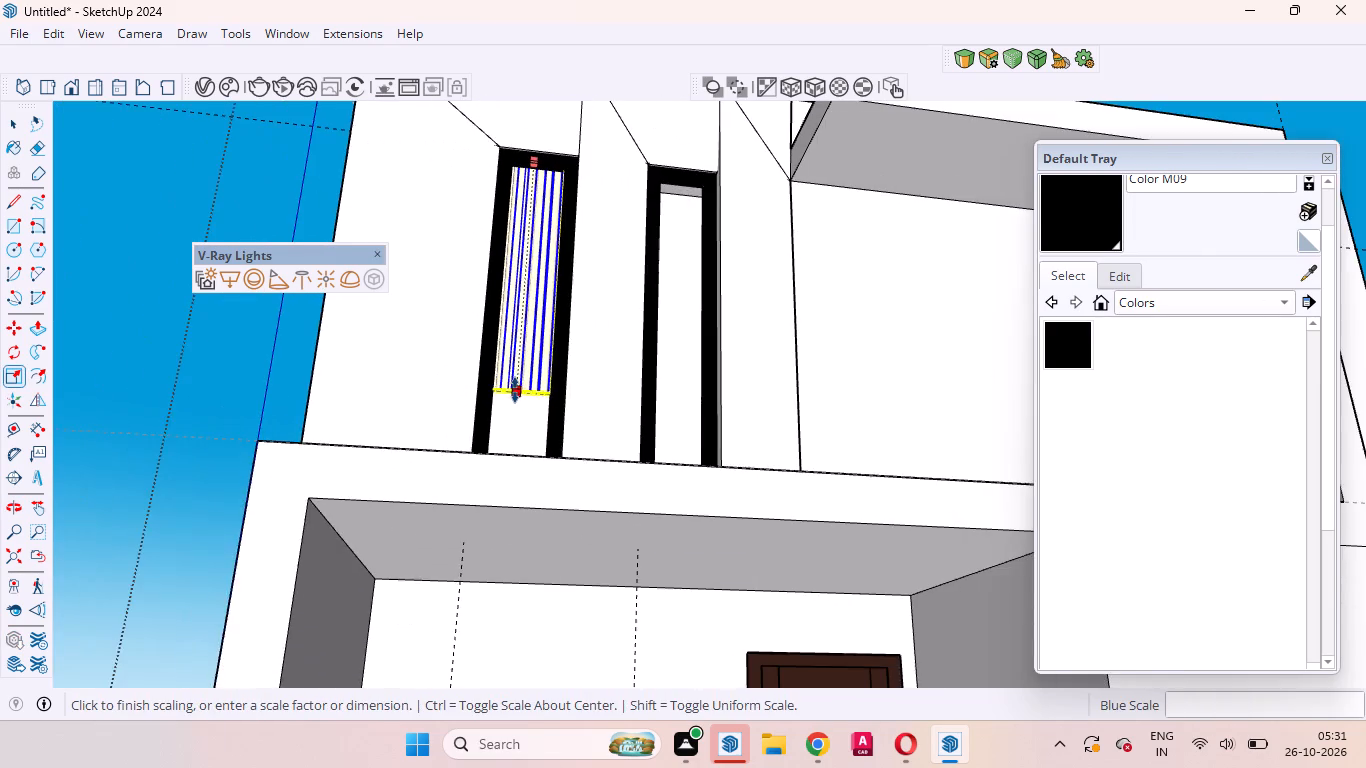
{"action": "middle_click_drag", "start_coordinate": [518, 414], "coordinate": [605, 767]}
{"action": "scroll", "coordinate": [522, 559], "scroll_direction": "up", "scroll_amount": 3}
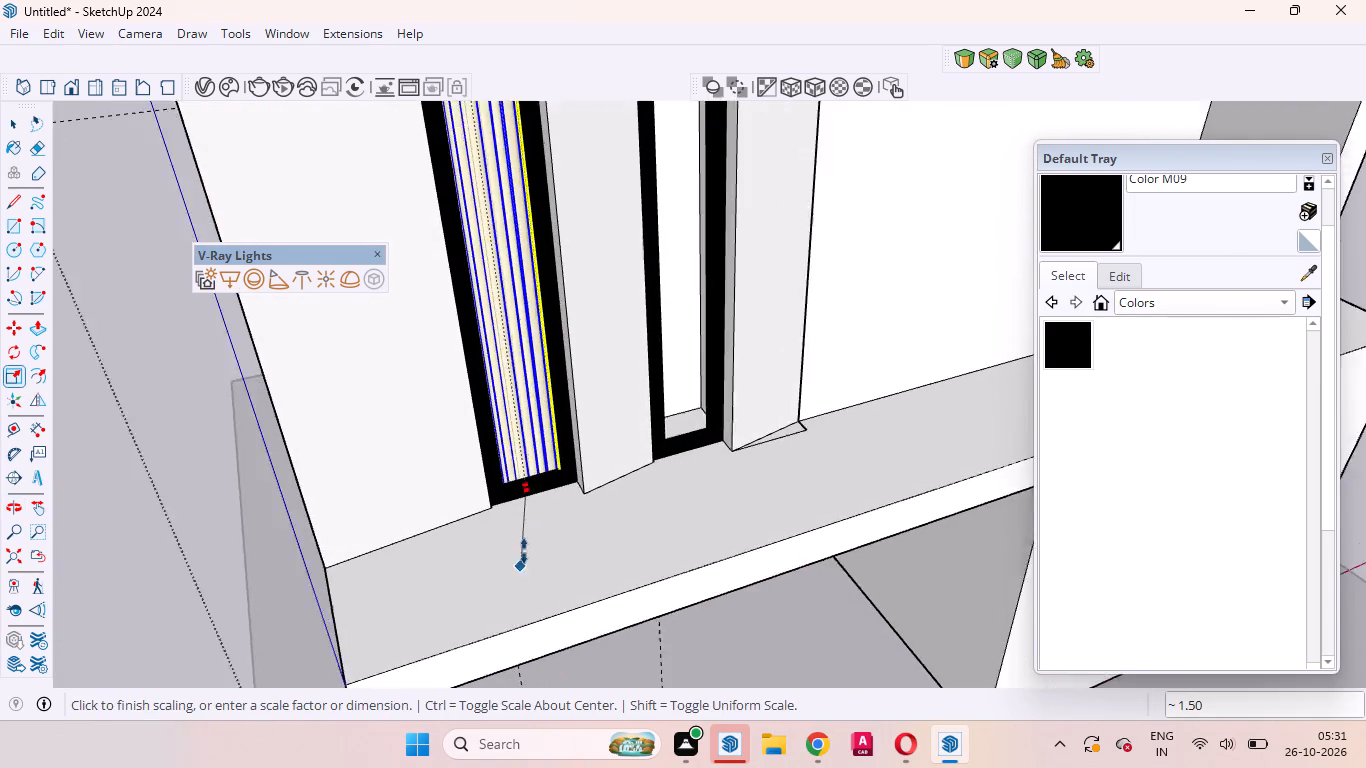
{"action": "scroll", "coordinate": [524, 551], "scroll_direction": "up", "scroll_amount": 2}
{"action": "left_click", "coordinate": [544, 504]}
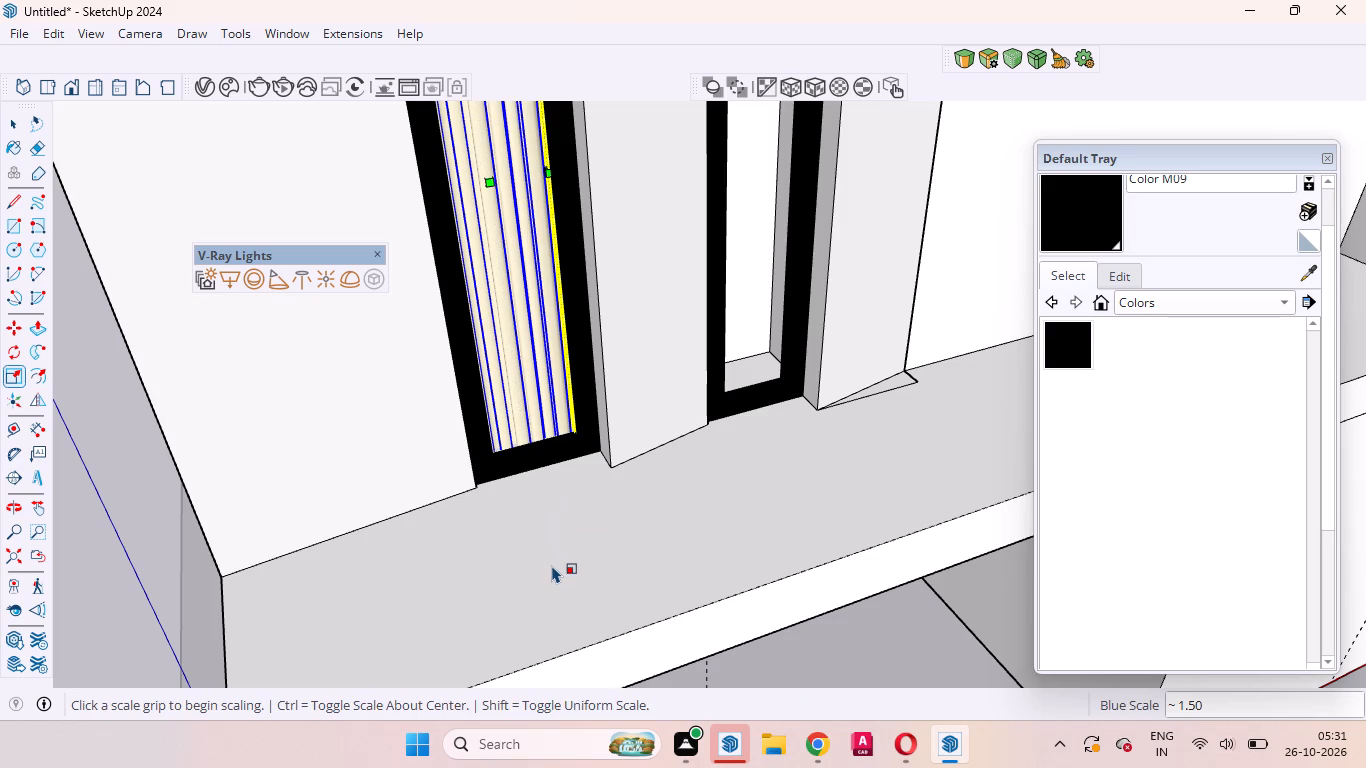
Copy the scaled drape panel about 4' 5/8" across into the neighbouring narrow upper-floor window.
{"action": "key", "text": "space"}
{"action": "scroll", "coordinate": [538, 526], "scroll_direction": "down", "scroll_amount": 15}
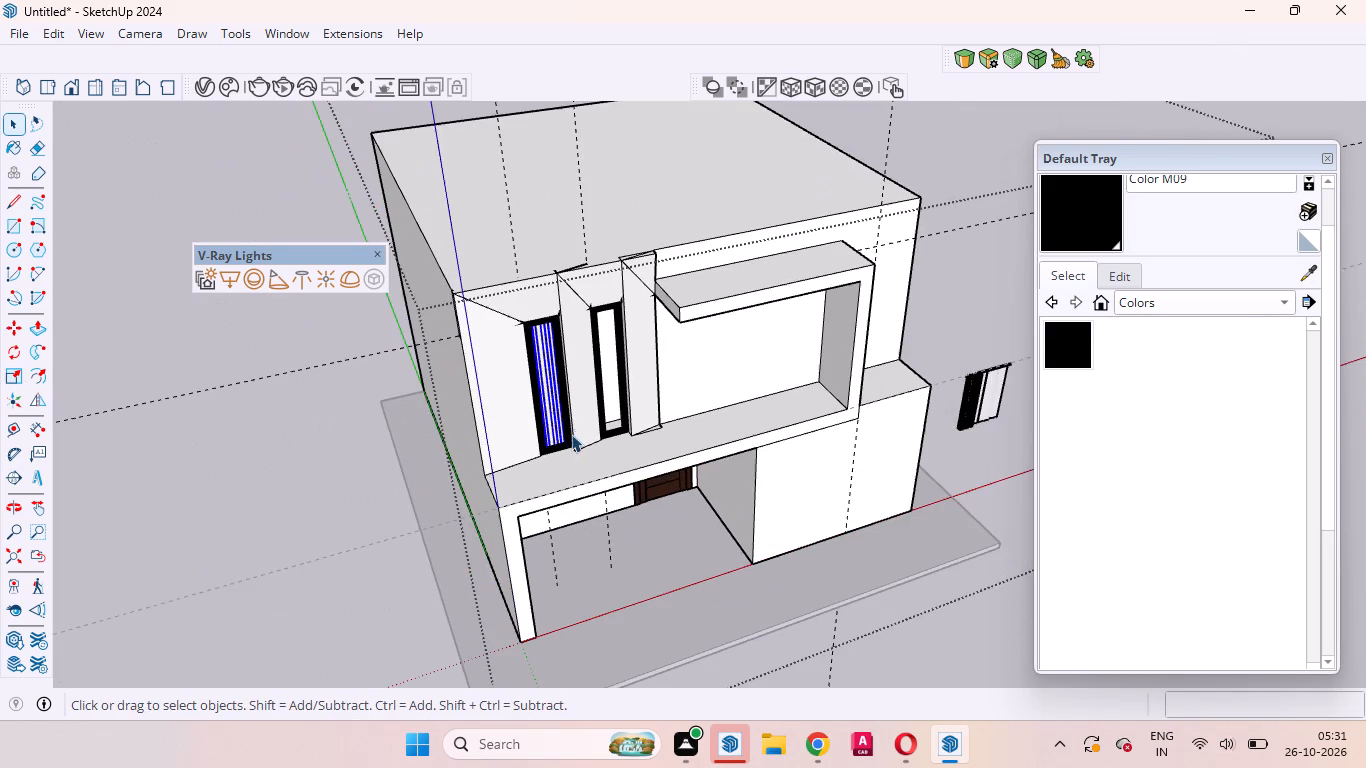
{"action": "middle_click_drag", "start_coordinate": [531, 457], "coordinate": [462, 443]}
{"action": "scroll", "coordinate": [512, 345], "scroll_direction": "up", "scroll_amount": 6}
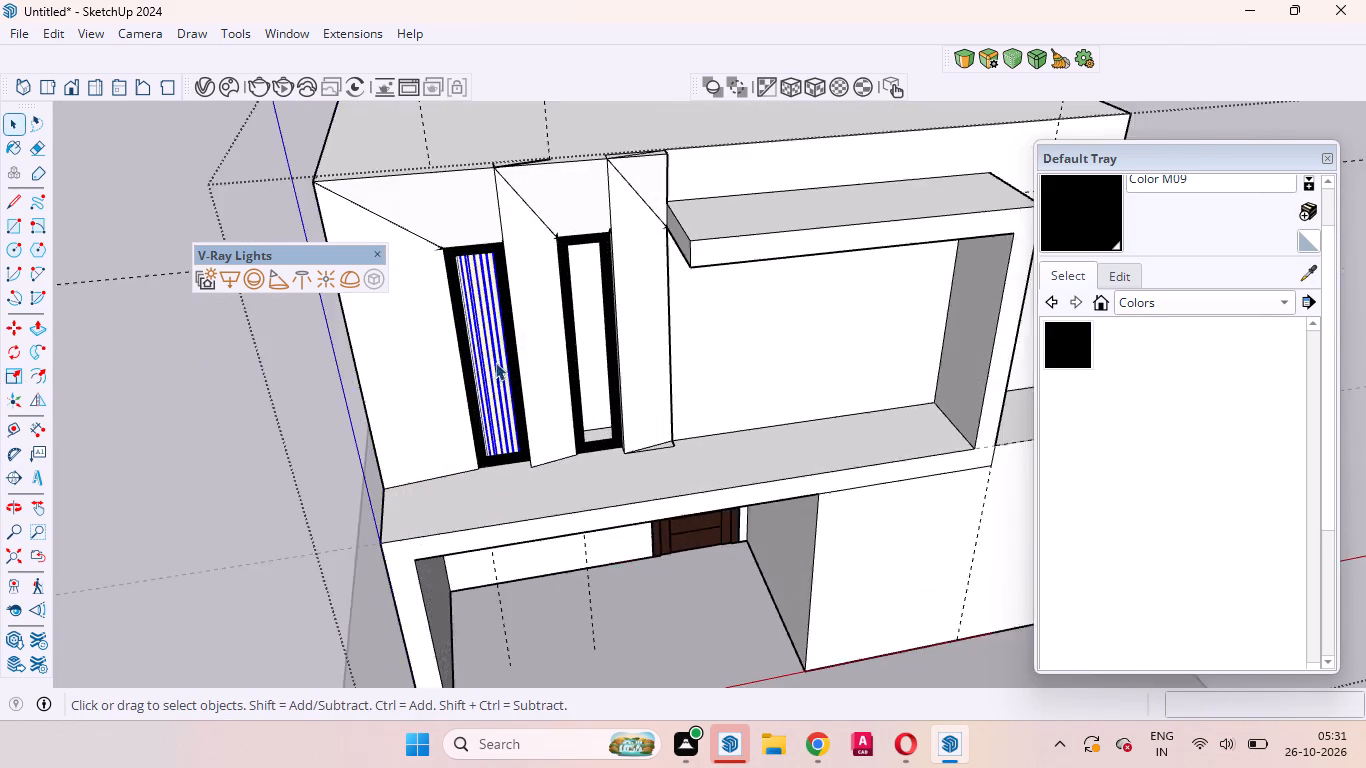
{"action": "scroll", "coordinate": [495, 362], "scroll_direction": "up", "scroll_amount": 8}
{"action": "key", "text": "m"}
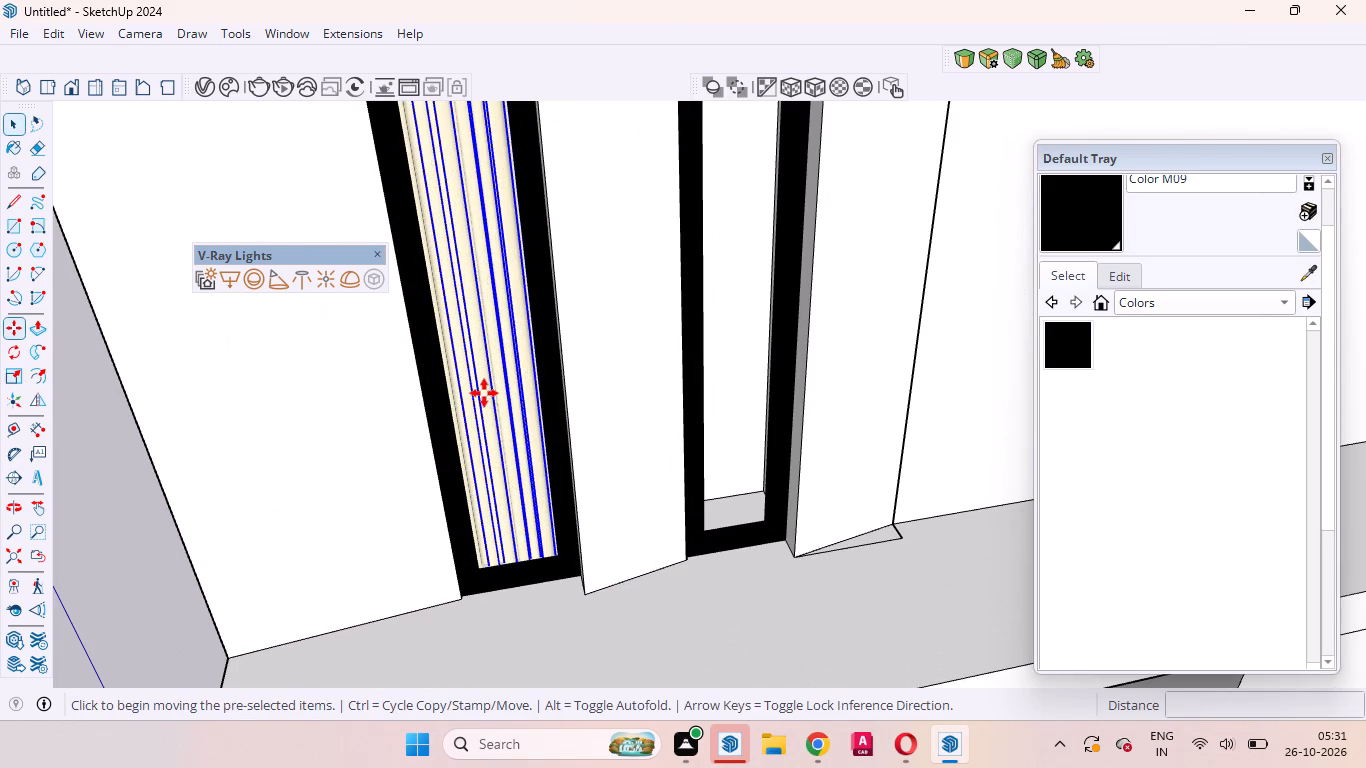
{"action": "left_click", "coordinate": [484, 393]}
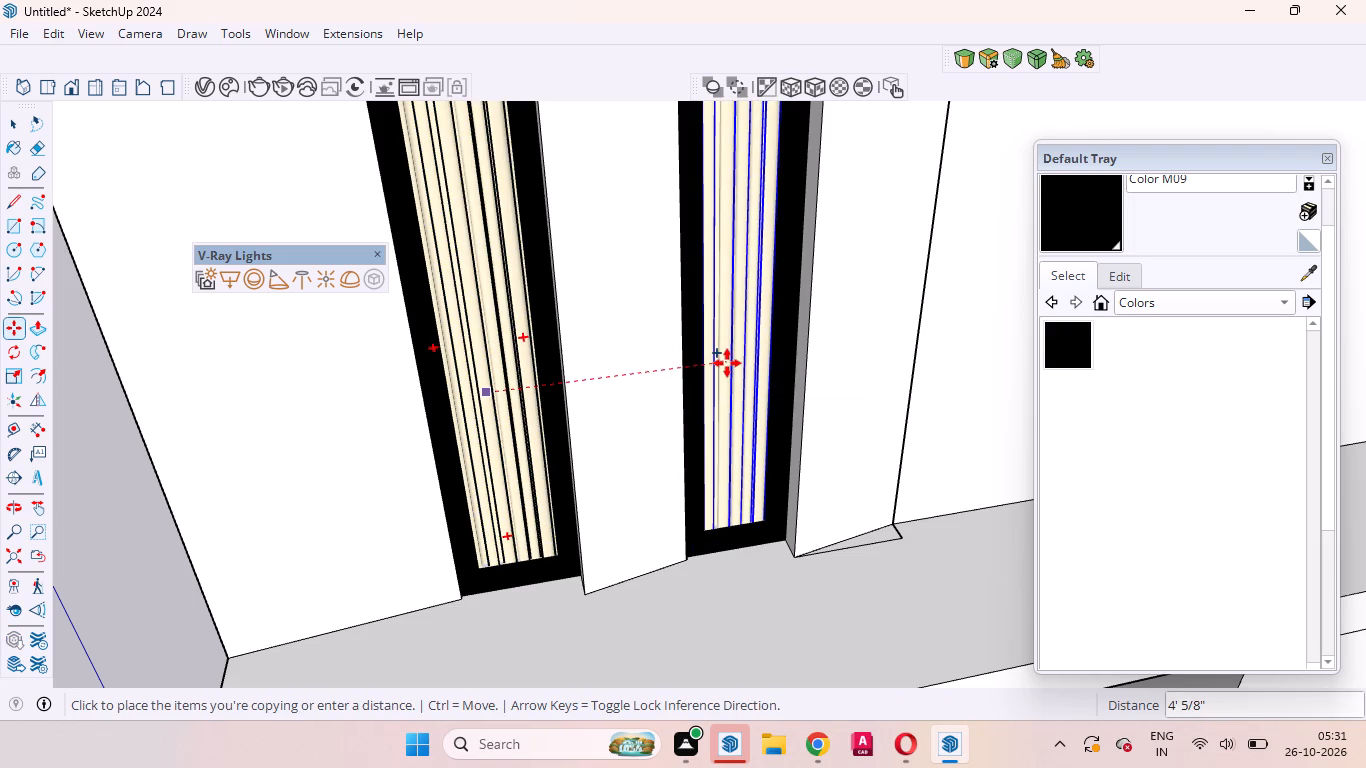
{"action": "left_click", "coordinate": [727, 363]}
{"action": "key", "text": "space"}
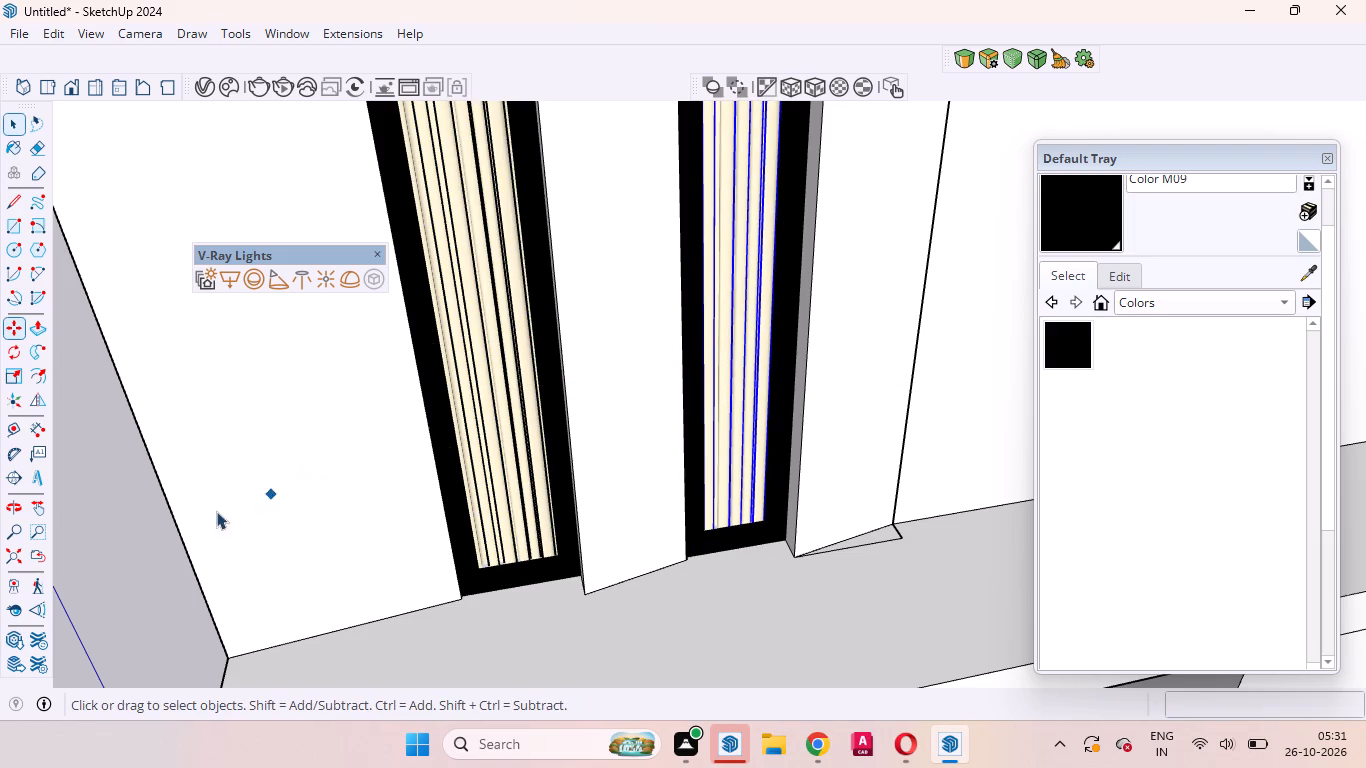
{"action": "scroll", "coordinate": [554, 431], "scroll_direction": "down", "scroll_amount": 10}
{"action": "left_click", "coordinate": [317, 477]}
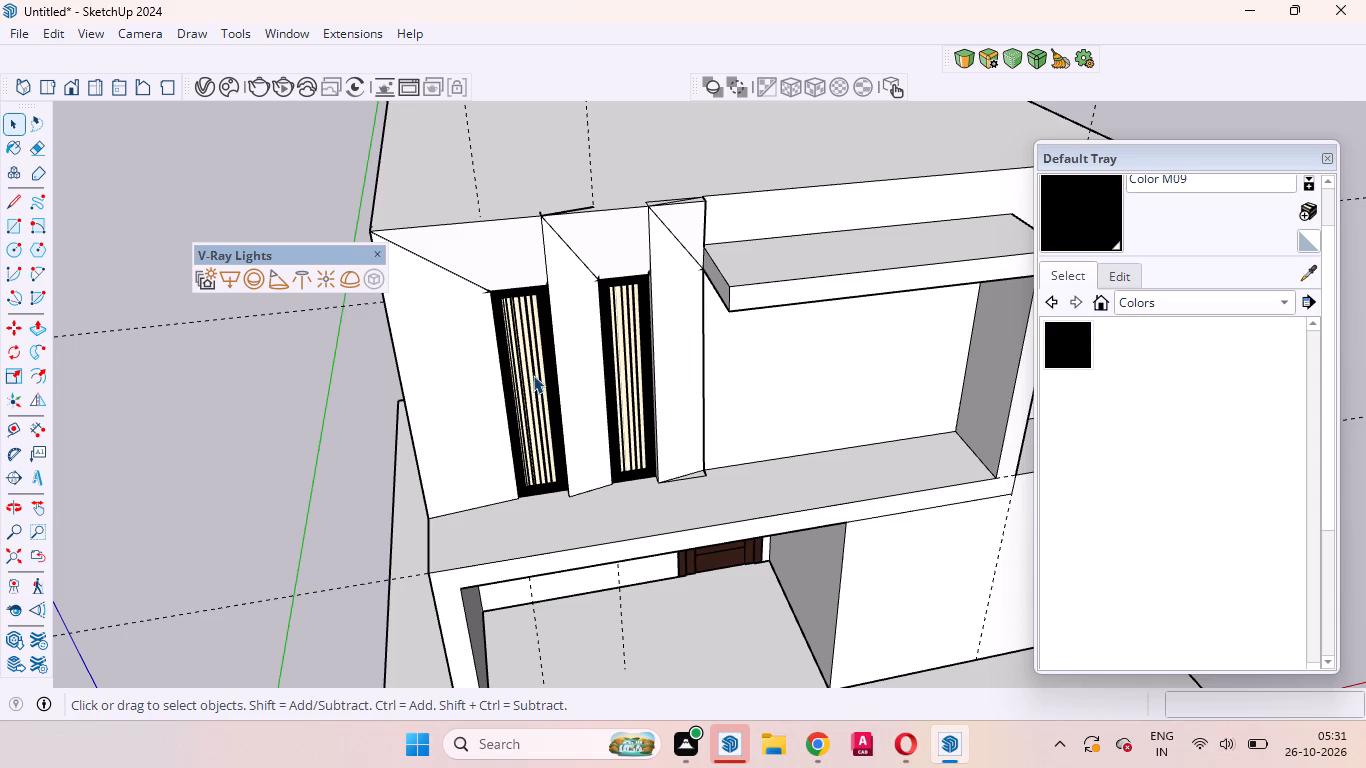
Examine how the drape panels sit against the black frames of both narrow windows, especially along their edges and bottom corners.
{"action": "scroll", "coordinate": [533, 375], "scroll_direction": "up", "scroll_amount": 14}
{"action": "middle_click_drag", "start_coordinate": [475, 305], "coordinate": [718, 200]}
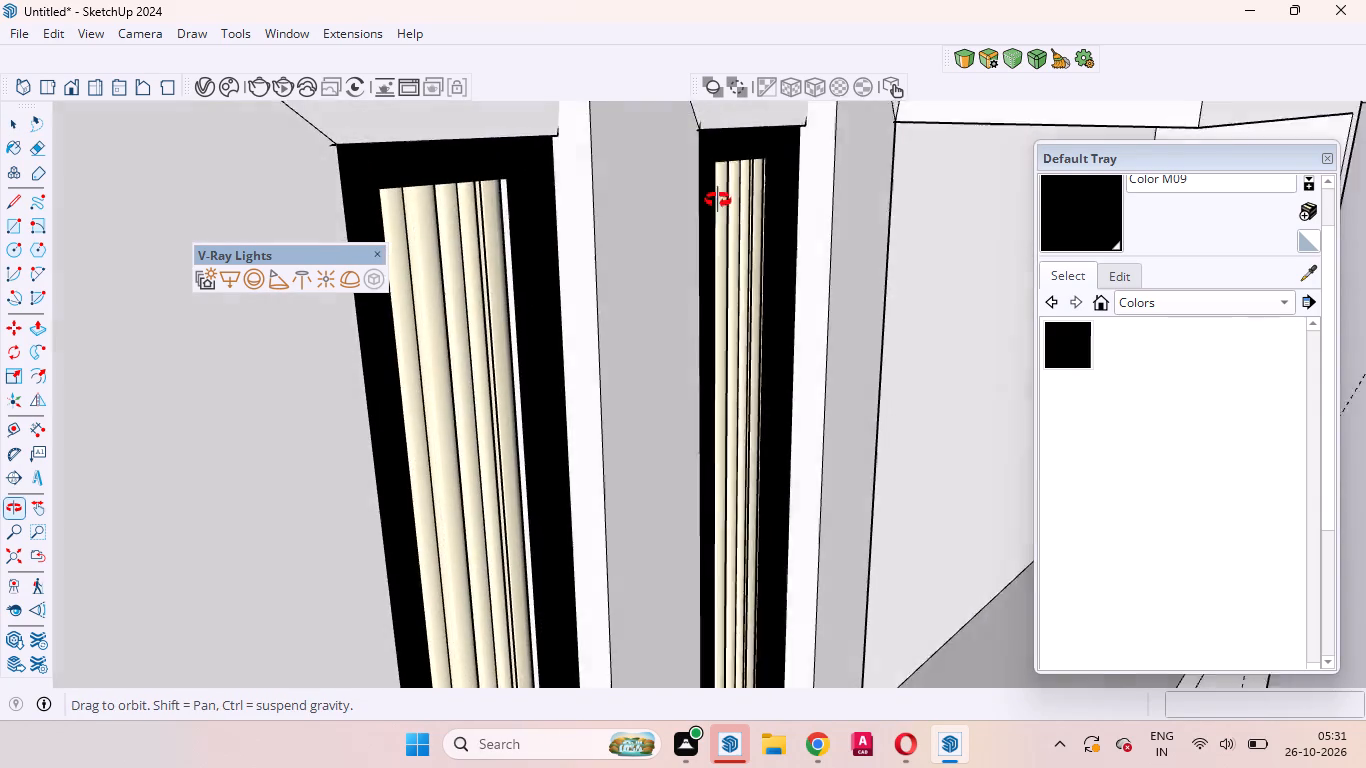
{"action": "middle_click_drag", "start_coordinate": [718, 200], "coordinate": [722, 197]}
{"action": "scroll", "coordinate": [720, 200], "scroll_direction": "down", "scroll_amount": 16}
{"action": "scroll", "coordinate": [567, 331], "scroll_direction": "up", "scroll_amount": 1}
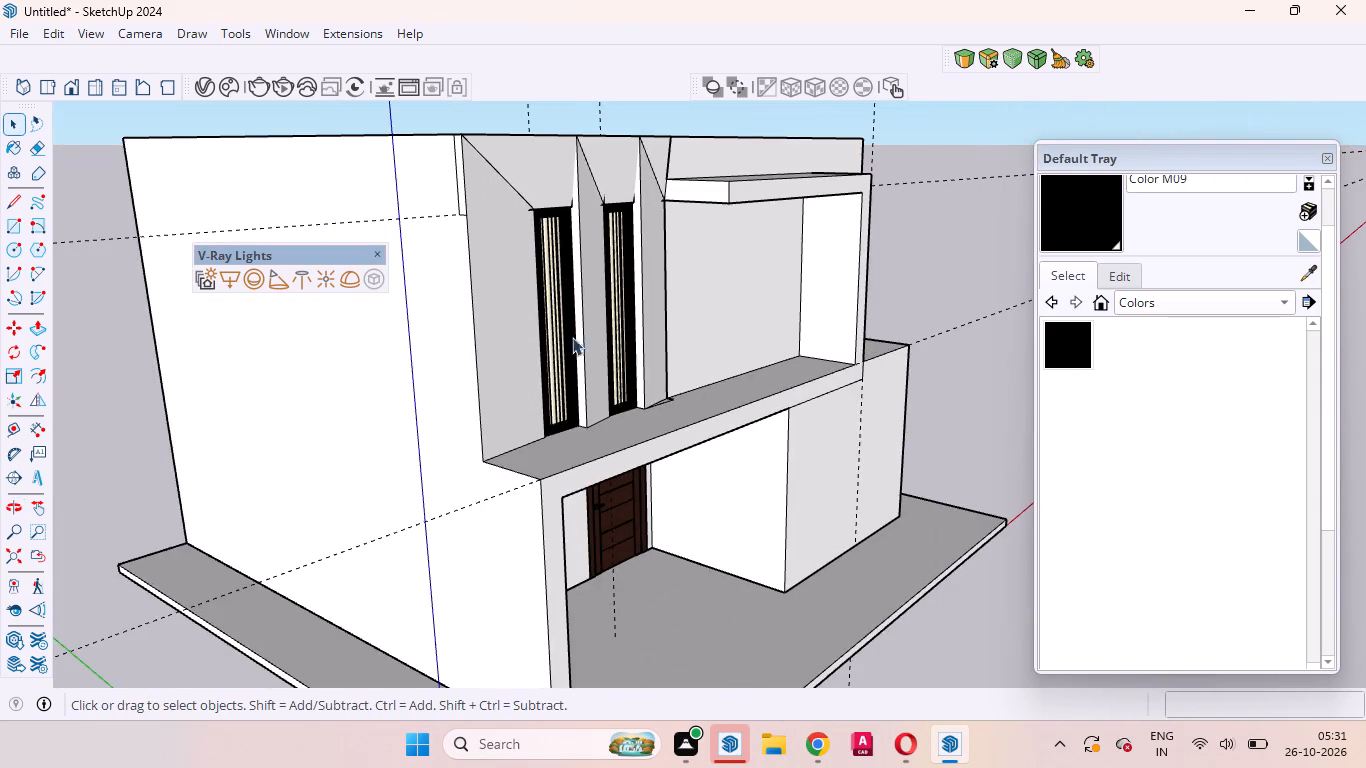
{"action": "scroll", "coordinate": [572, 337], "scroll_direction": "up", "scroll_amount": 4}
{"action": "scroll", "coordinate": [564, 367], "scroll_direction": "down", "scroll_amount": 4}
{"action": "scroll", "coordinate": [585, 333], "scroll_direction": "up", "scroll_amount": 1}
{"action": "middle_click_drag", "start_coordinate": [585, 333], "coordinate": [586, 422]}
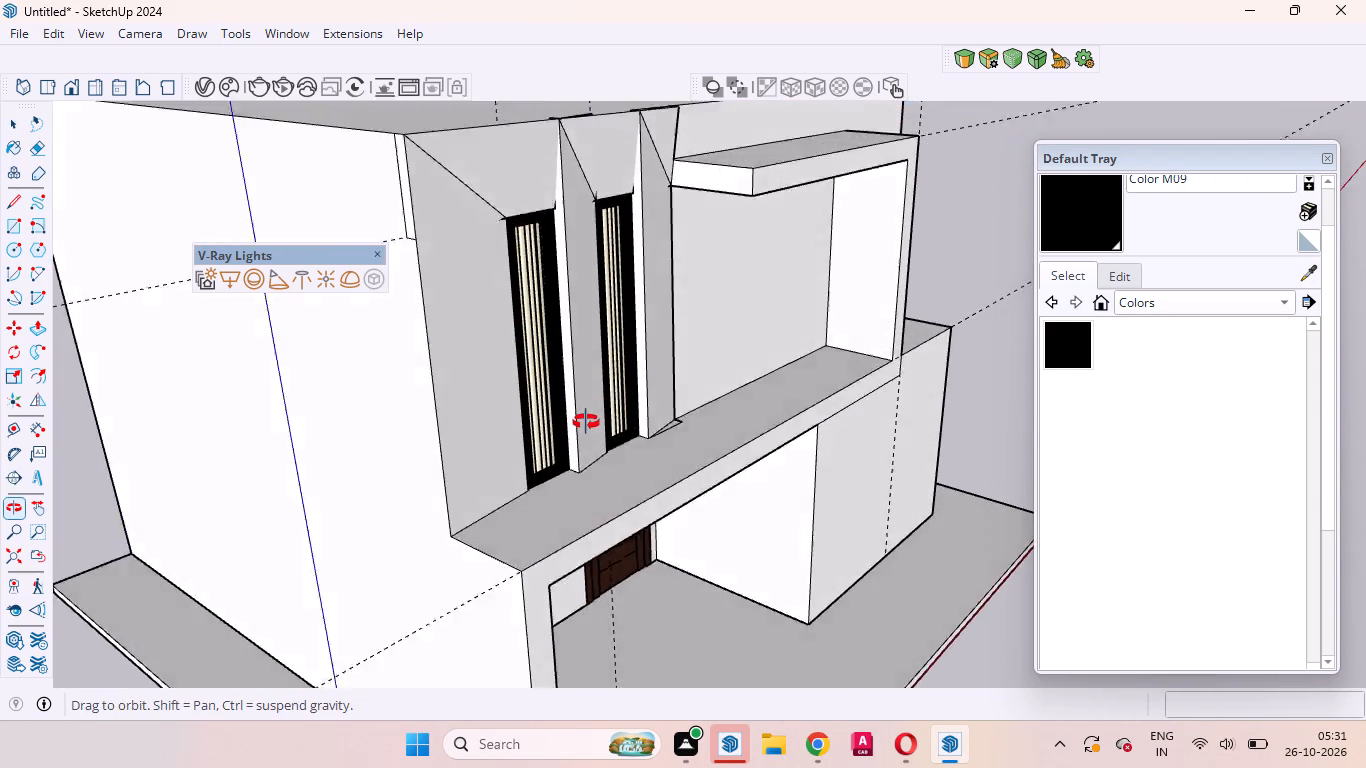
{"action": "middle_click_drag", "start_coordinate": [586, 422], "coordinate": [587, 439]}
{"action": "scroll", "coordinate": [556, 531], "scroll_direction": "up", "scroll_amount": 20}
{"action": "scroll", "coordinate": [556, 531], "scroll_direction": "up", "scroll_amount": 2}
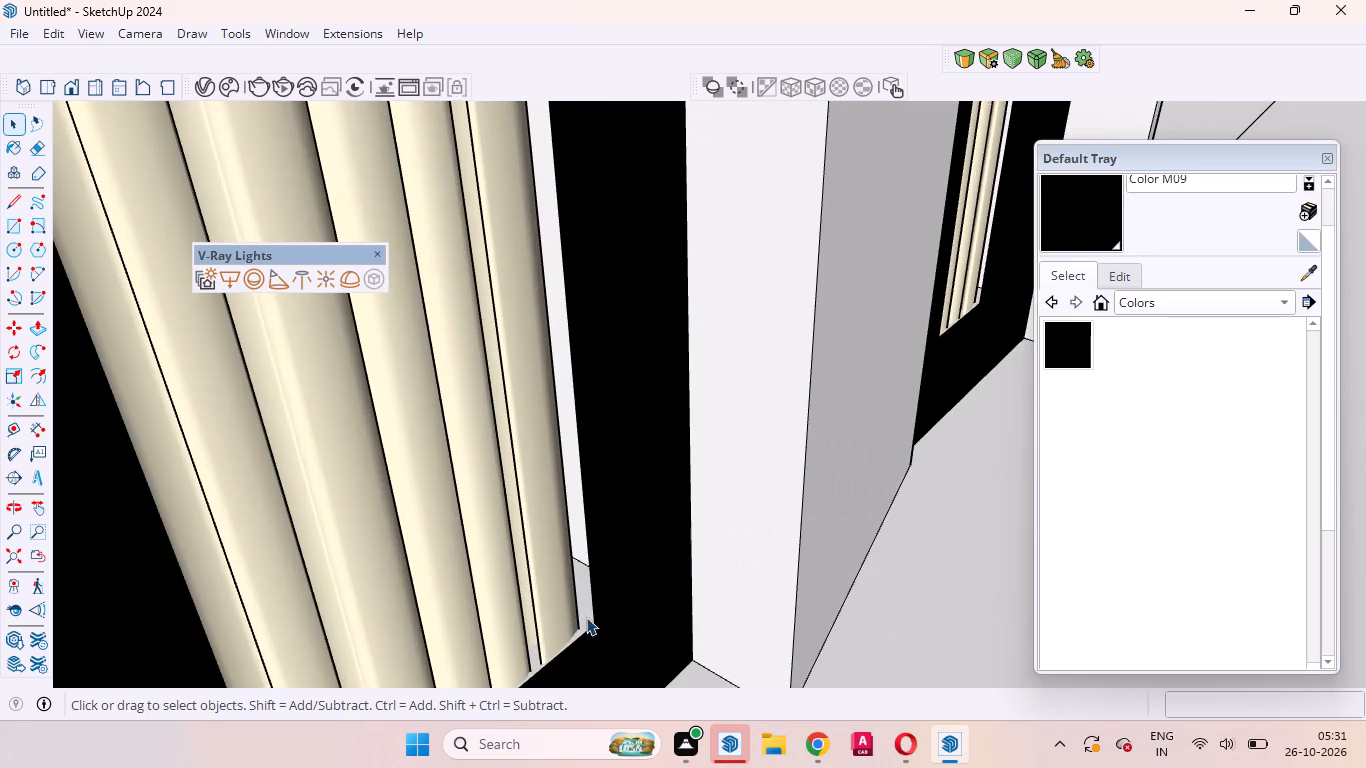
{"action": "middle_click_drag", "start_coordinate": [586, 617], "coordinate": [728, 618]}
{"action": "scroll", "coordinate": [540, 474], "scroll_direction": "down", "scroll_amount": 9}
{"action": "middle_click_drag", "start_coordinate": [477, 387], "coordinate": [341, 374]}
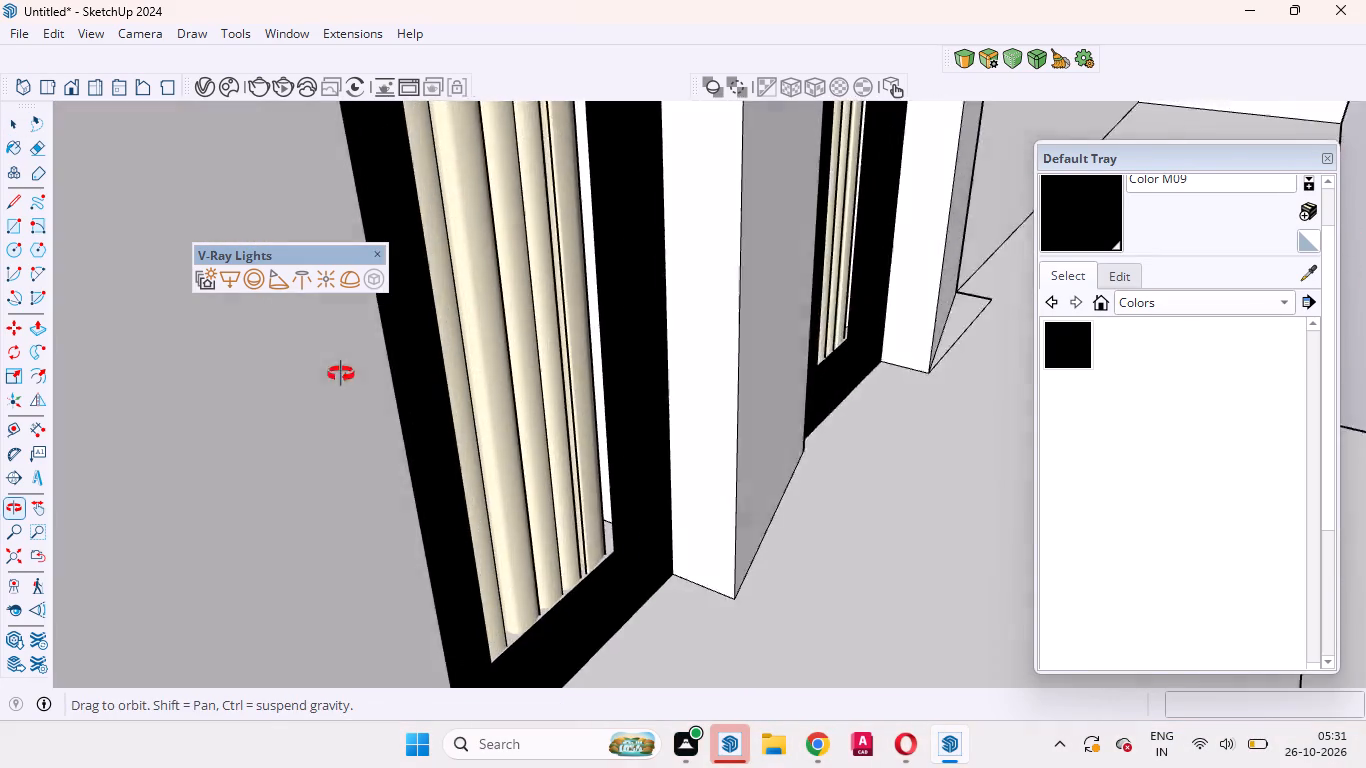
{"action": "middle_click_drag", "start_coordinate": [341, 374], "coordinate": [255, 374]}
{"action": "scroll", "coordinate": [276, 306], "scroll_direction": "down", "scroll_amount": 9}
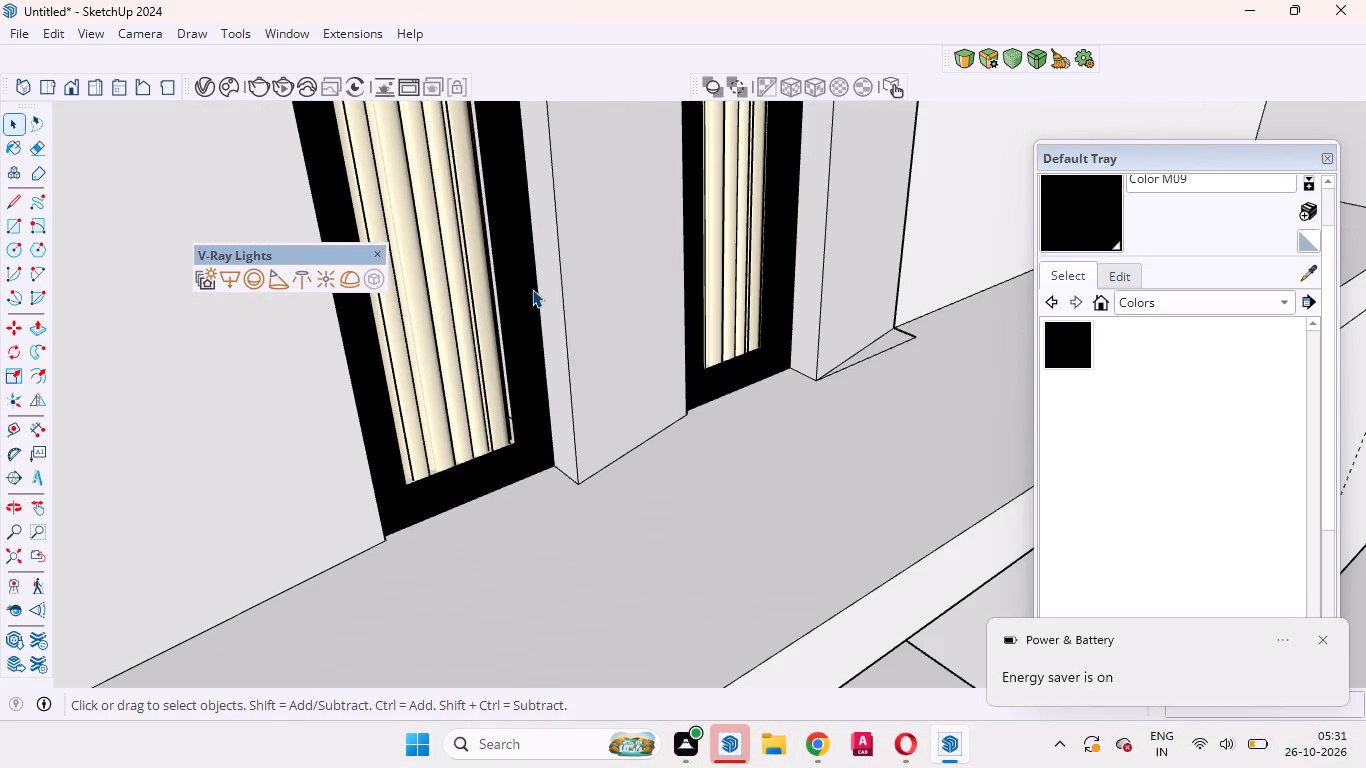
{"action": "scroll", "coordinate": [536, 293], "scroll_direction": "up", "scroll_amount": 2}
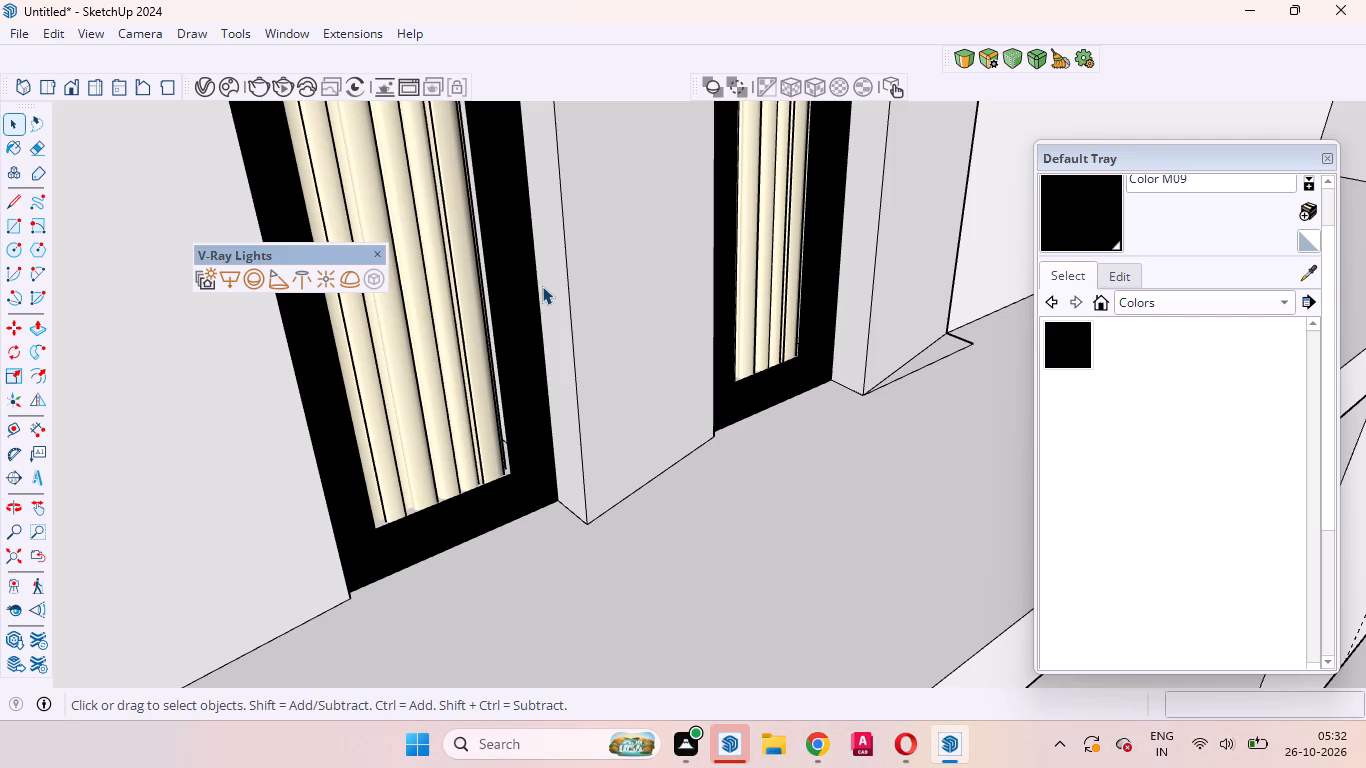
{"action": "scroll", "coordinate": [528, 287], "scroll_direction": "down", "scroll_amount": 4}
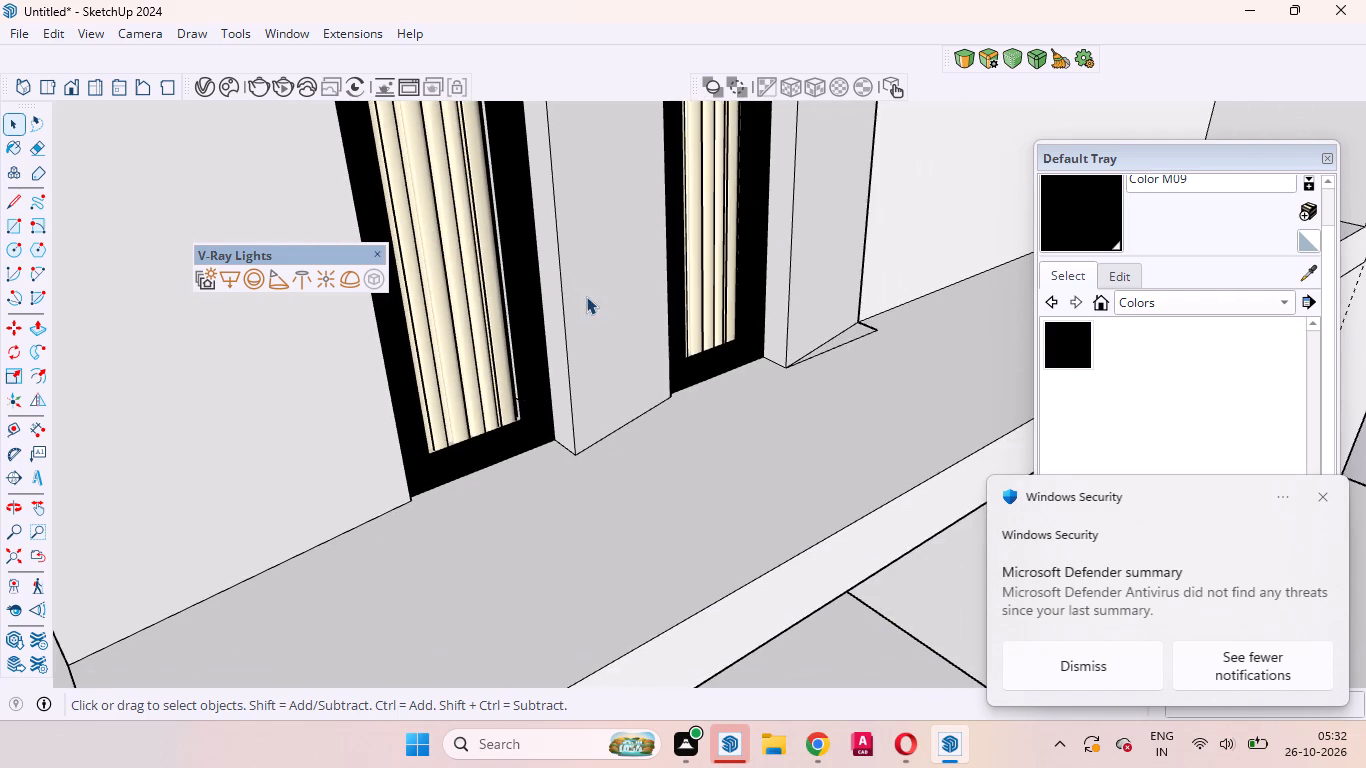
{"action": "scroll", "coordinate": [517, 383], "scroll_direction": "up", "scroll_amount": 12}
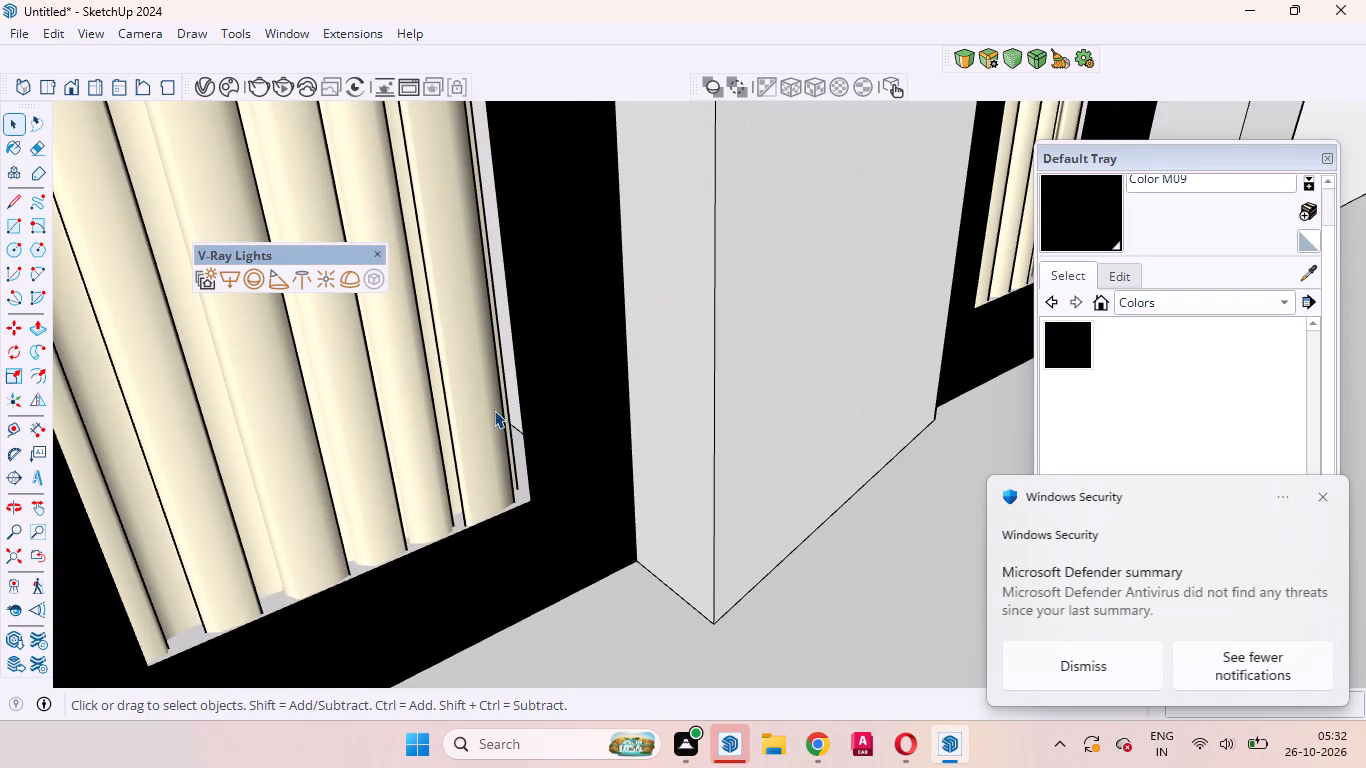
{"action": "scroll", "coordinate": [494, 410], "scroll_direction": "down", "scroll_amount": 9}
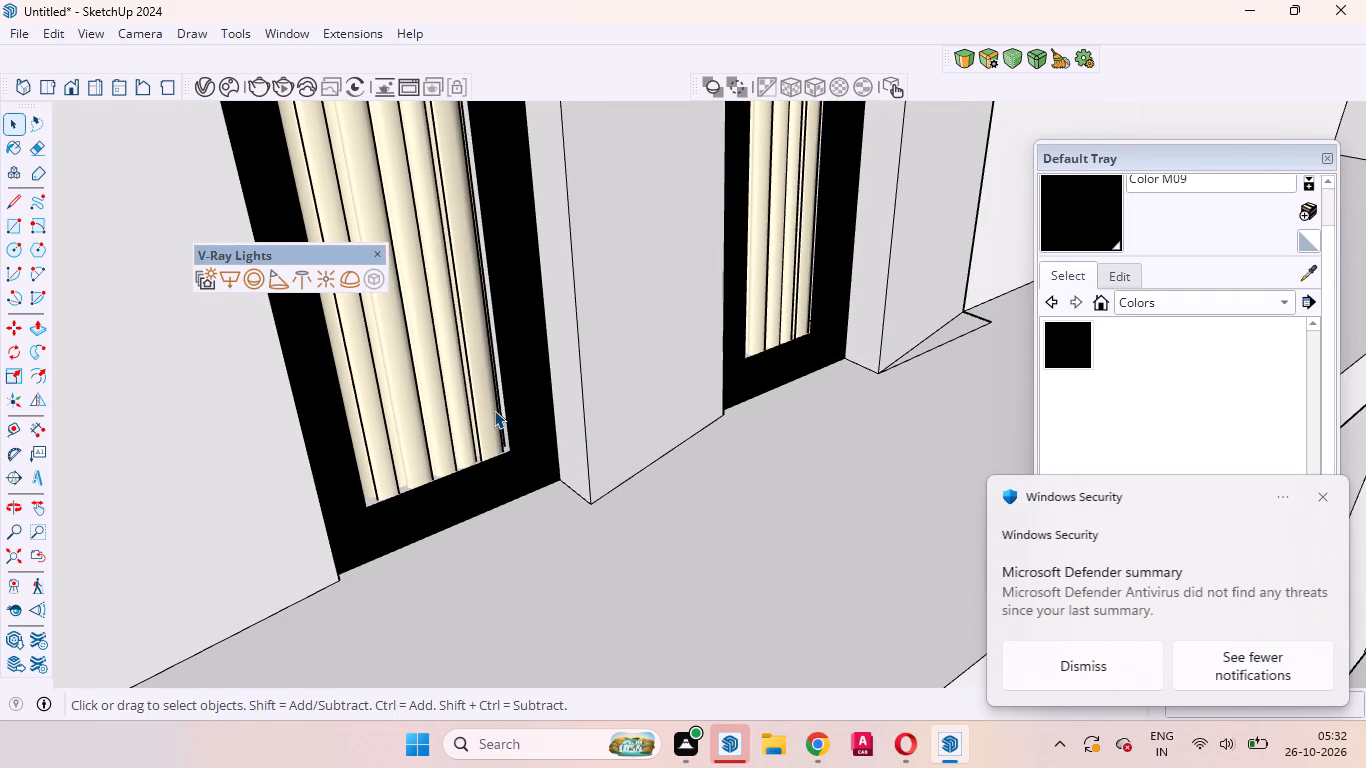
Move the drape panels of both narrow windows together about 1 3/16" inward, back from the black frames.
{"action": "left_click", "coordinate": [446, 382]}
{"action": "triple_click", "coordinate": [436, 348]}
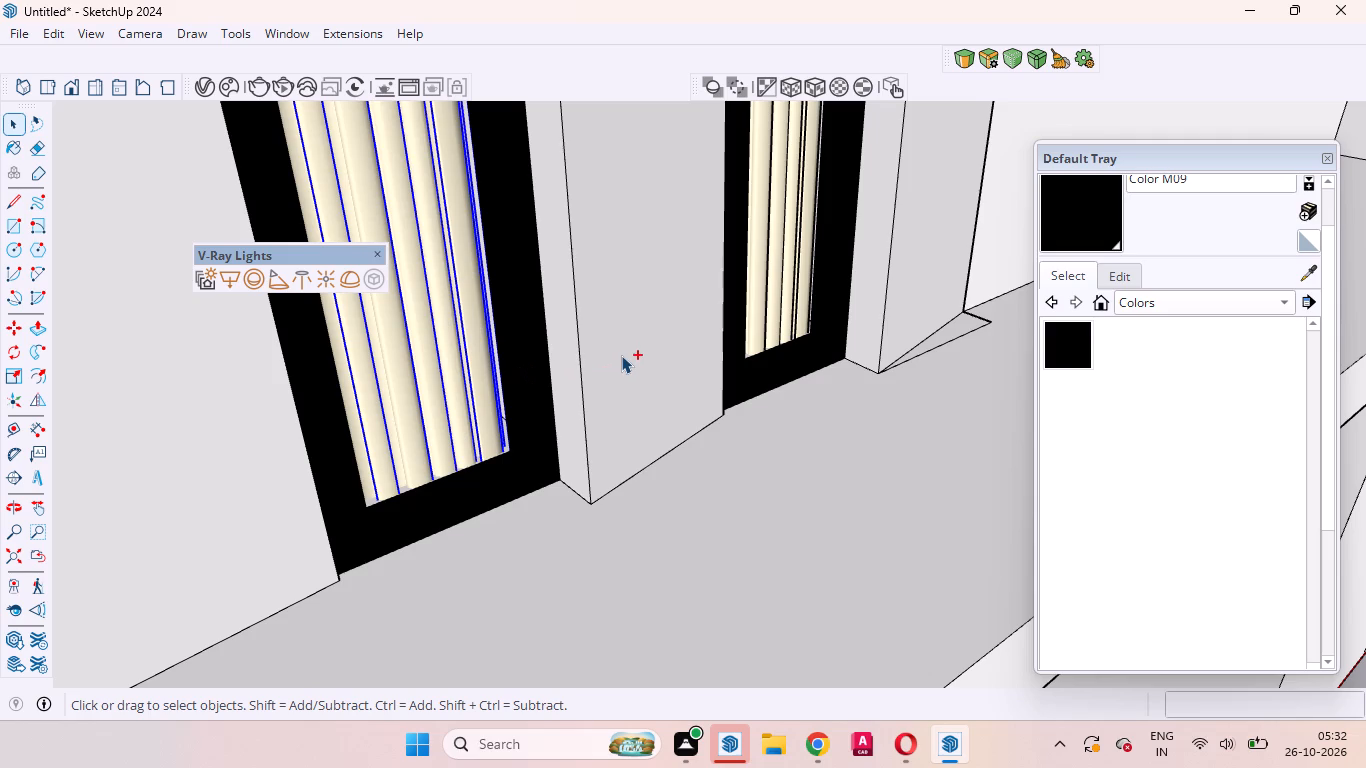
{"action": "left_click", "coordinate": [778, 294], "text": "ctrl"}
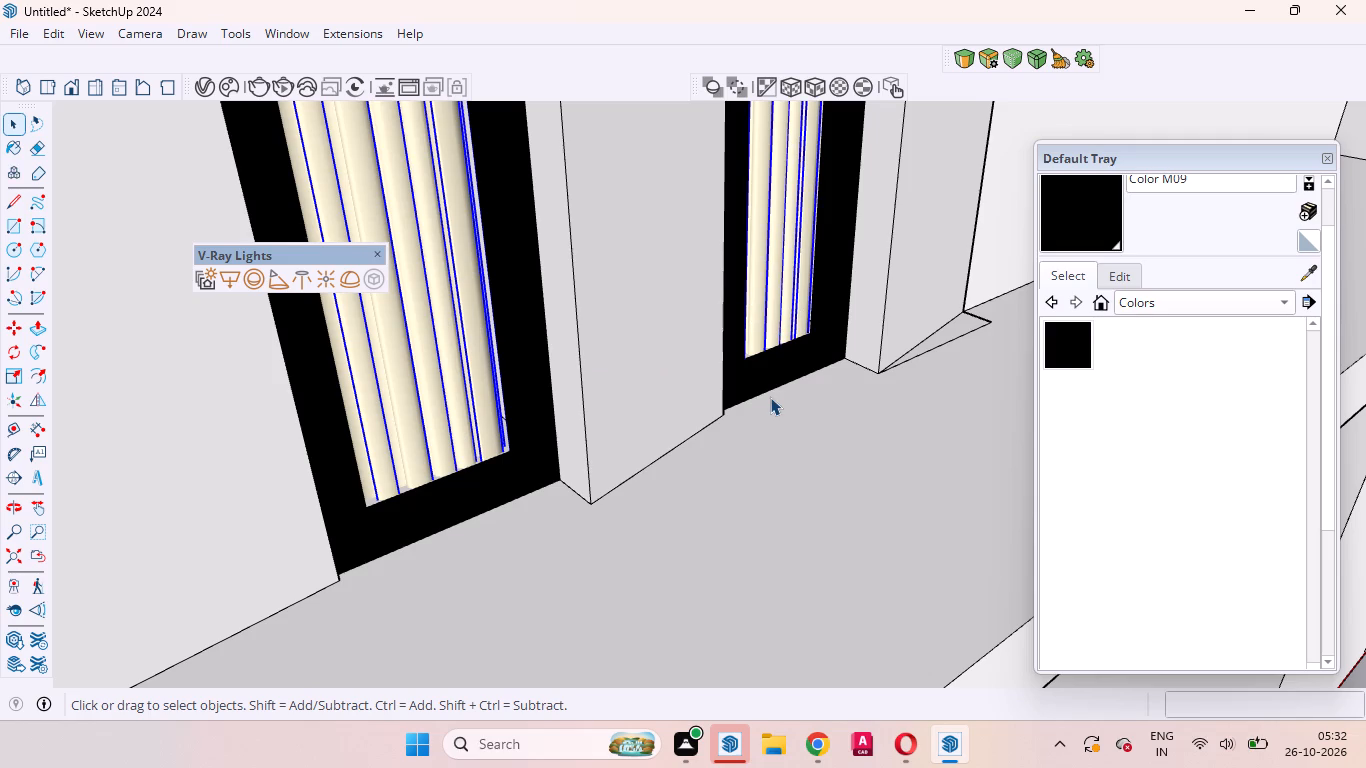
{"action": "key", "text": "m"}
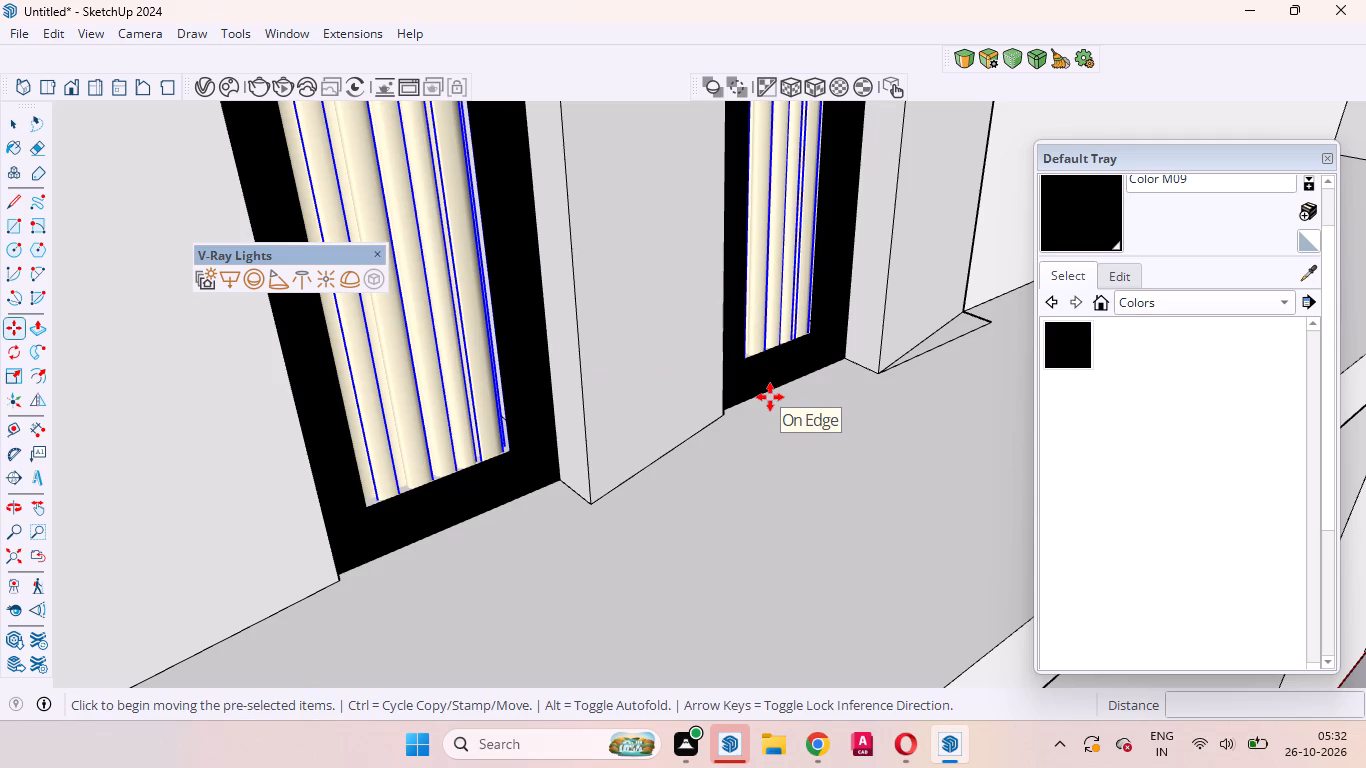
{"action": "left_click", "coordinate": [783, 470]}
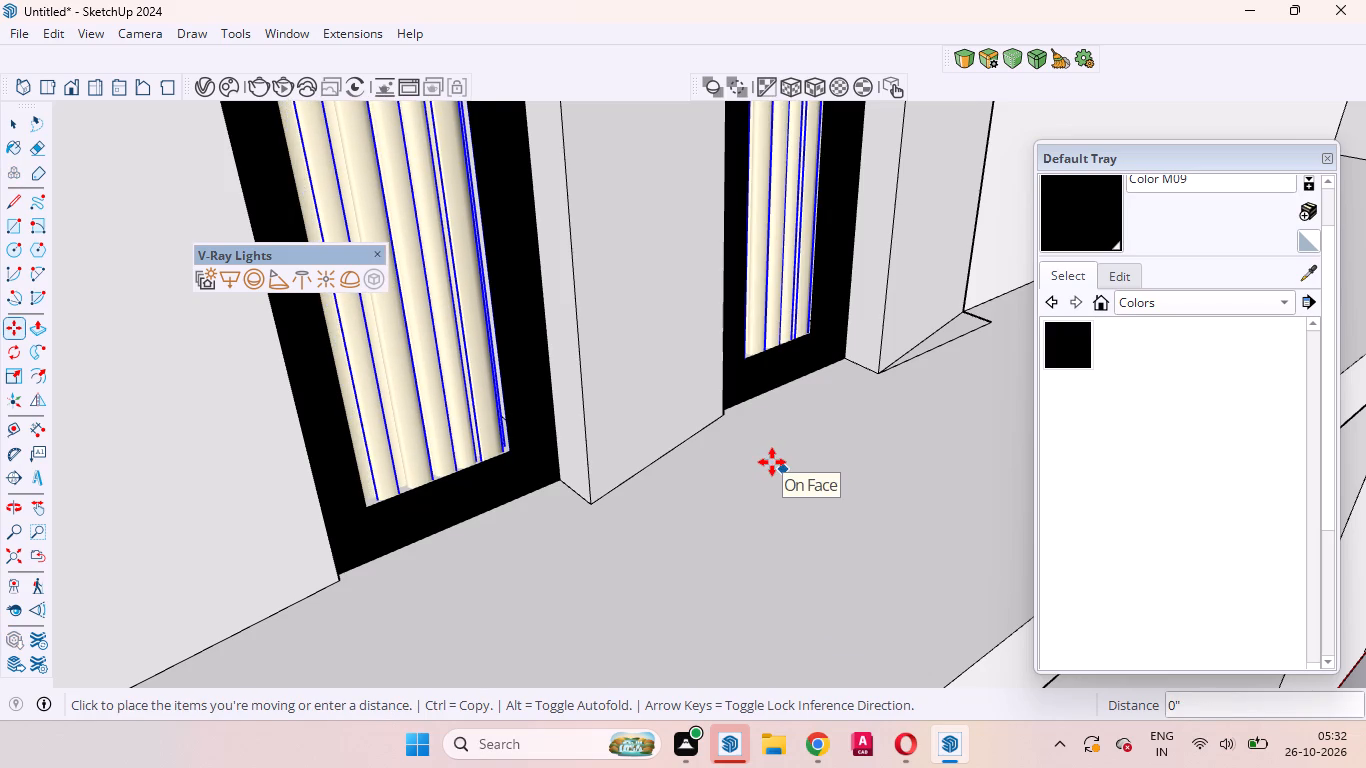
{"action": "left_click", "coordinate": [772, 462]}
{"action": "key", "text": "space"}
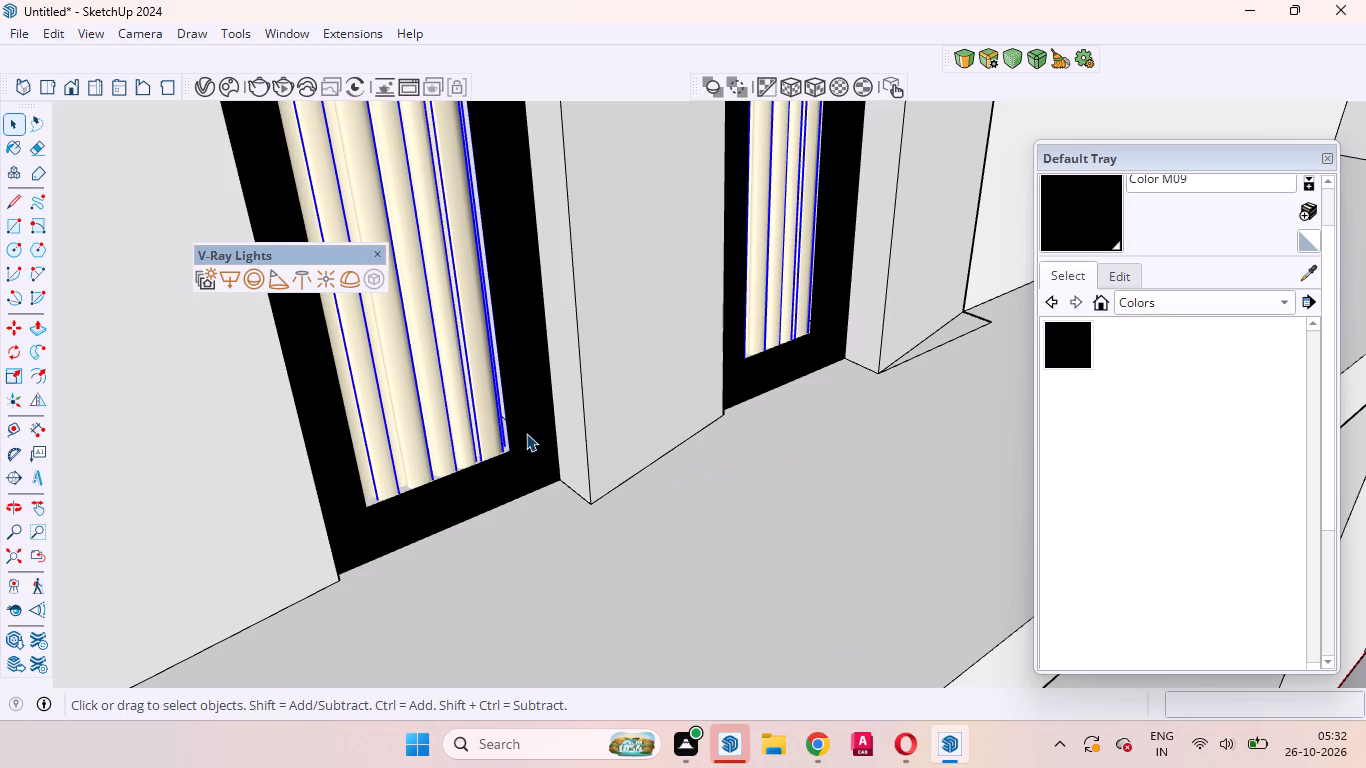
{"action": "scroll", "coordinate": [501, 423], "scroll_direction": "up", "scroll_amount": 12}
{"action": "middle_click_drag", "start_coordinate": [481, 450], "coordinate": [647, 465]}
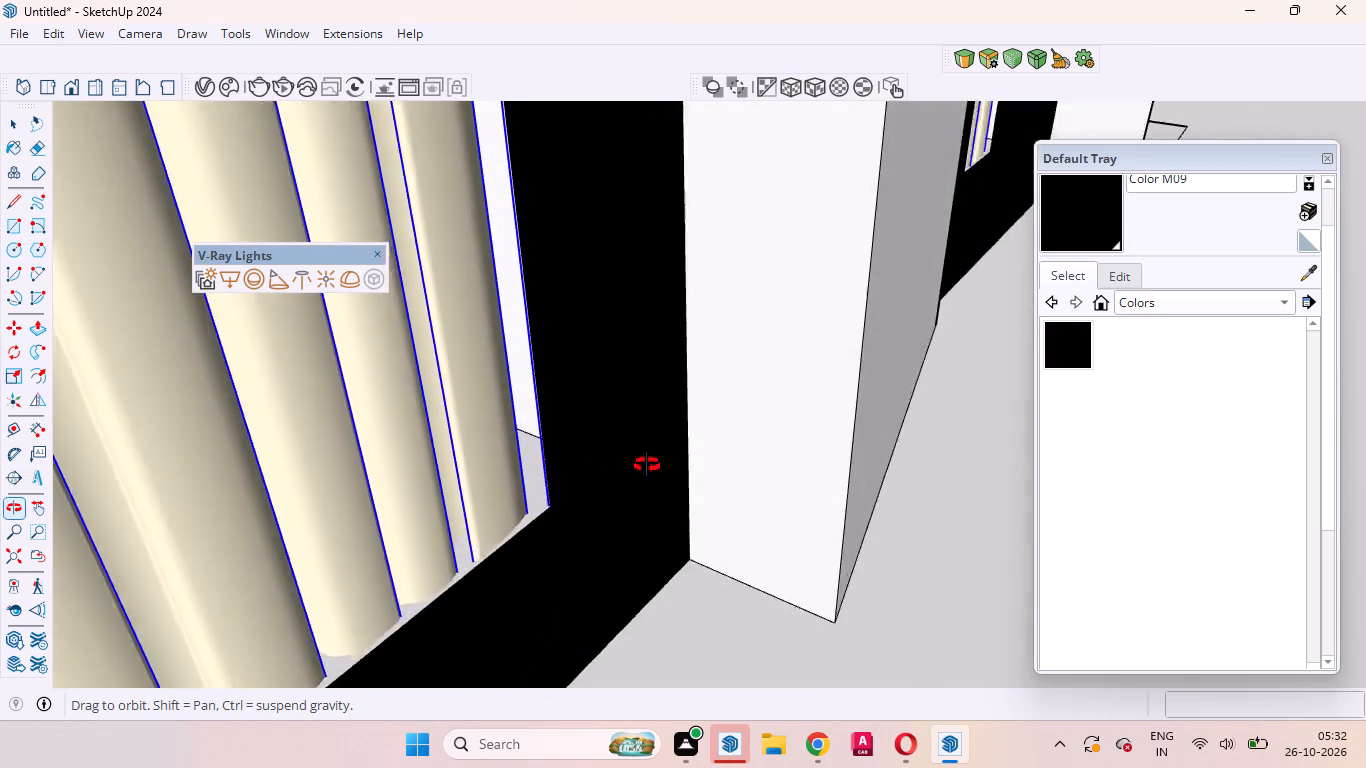
{"action": "middle_click_drag", "start_coordinate": [647, 465], "coordinate": [695, 451]}
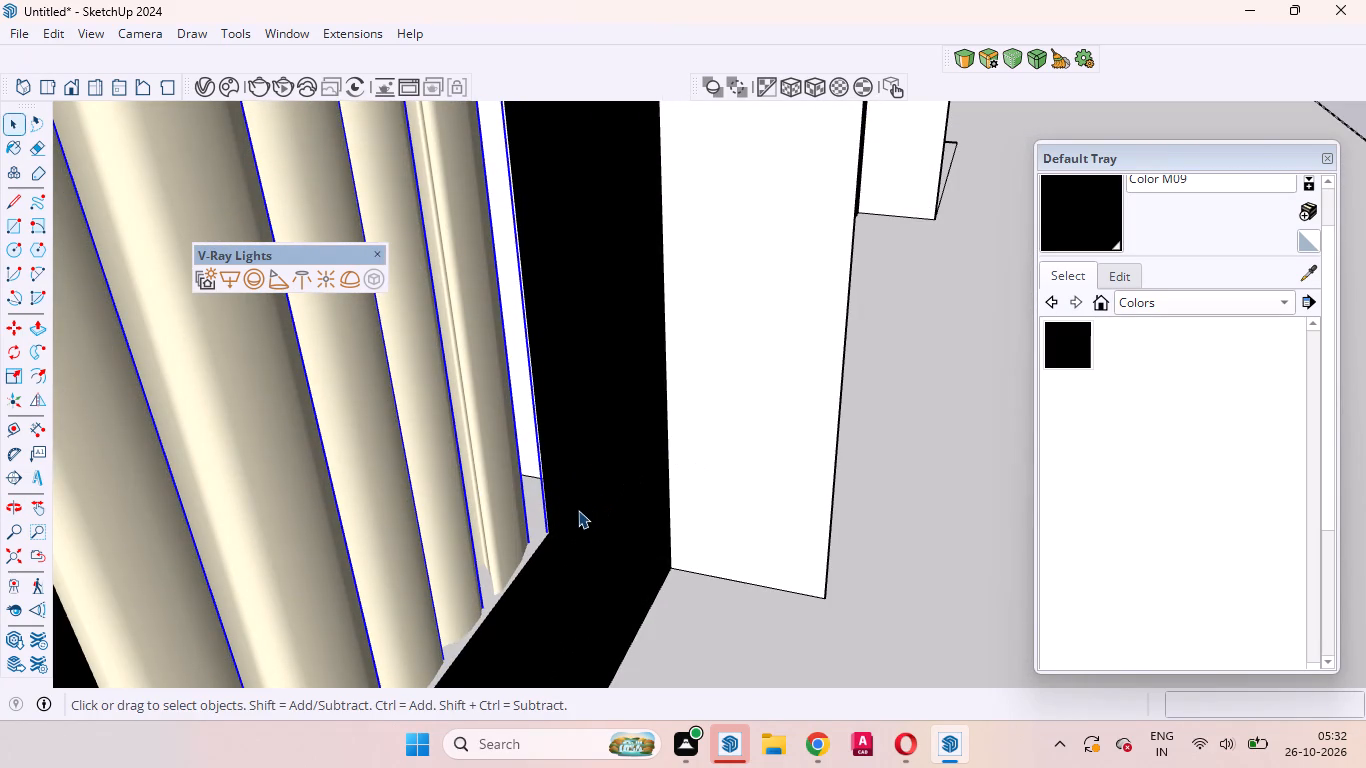
{"action": "key", "text": "m"}
{"action": "left_click", "coordinate": [498, 494]}
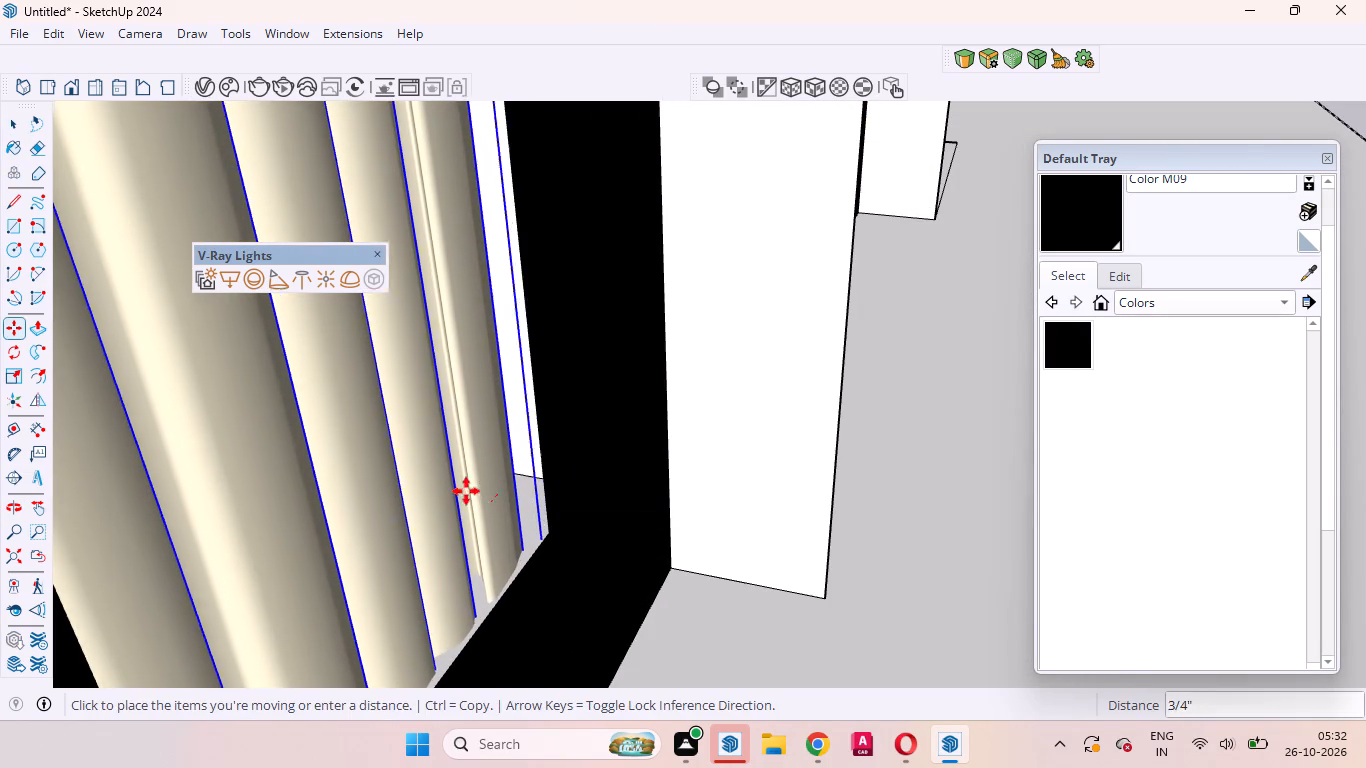
{"action": "left_click", "coordinate": [464, 490]}
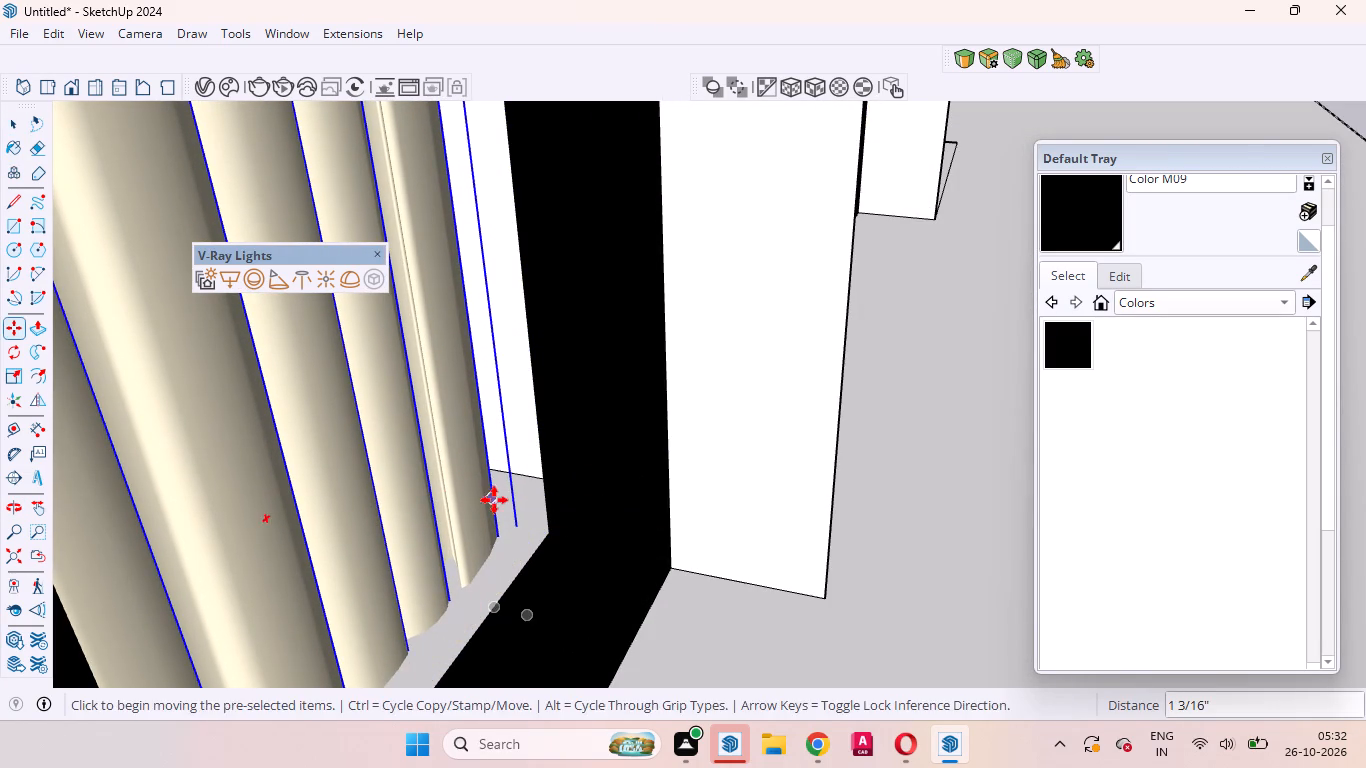
{"action": "key", "text": "space"}
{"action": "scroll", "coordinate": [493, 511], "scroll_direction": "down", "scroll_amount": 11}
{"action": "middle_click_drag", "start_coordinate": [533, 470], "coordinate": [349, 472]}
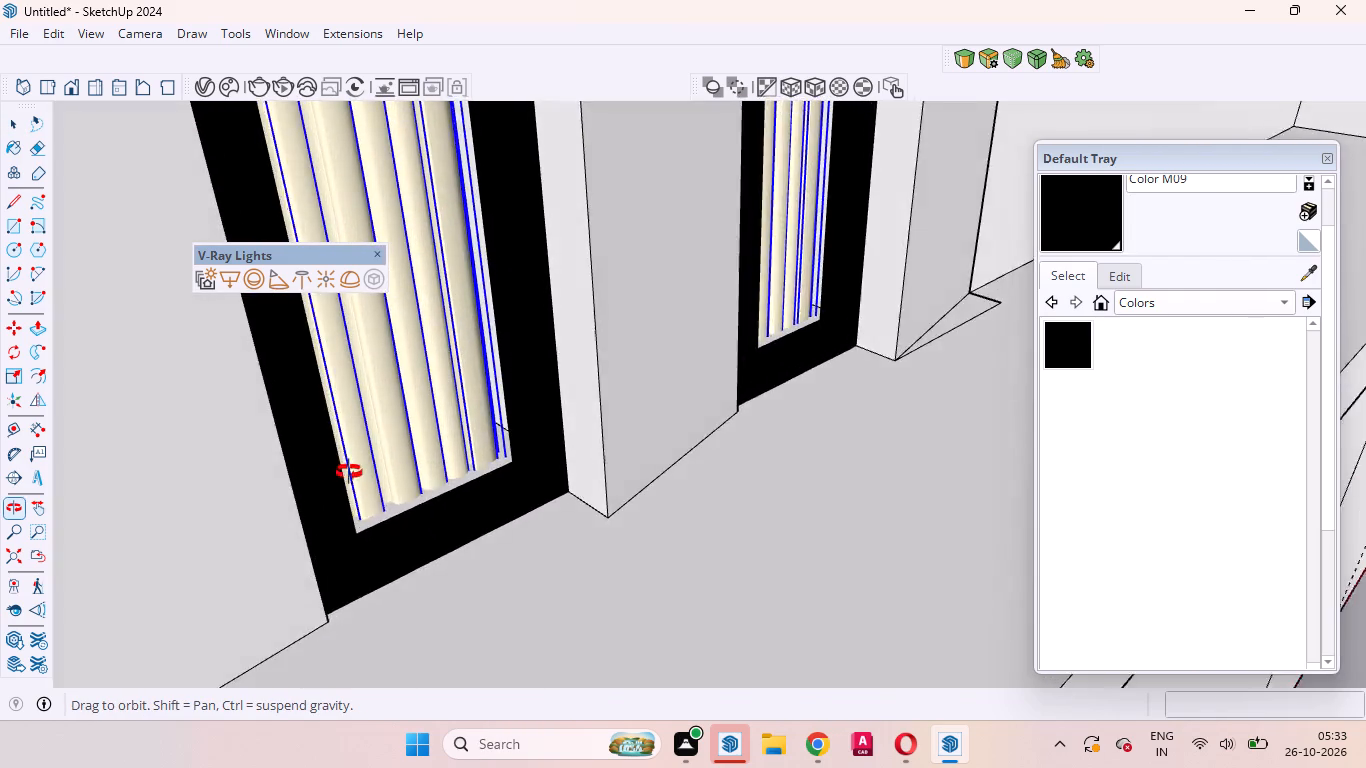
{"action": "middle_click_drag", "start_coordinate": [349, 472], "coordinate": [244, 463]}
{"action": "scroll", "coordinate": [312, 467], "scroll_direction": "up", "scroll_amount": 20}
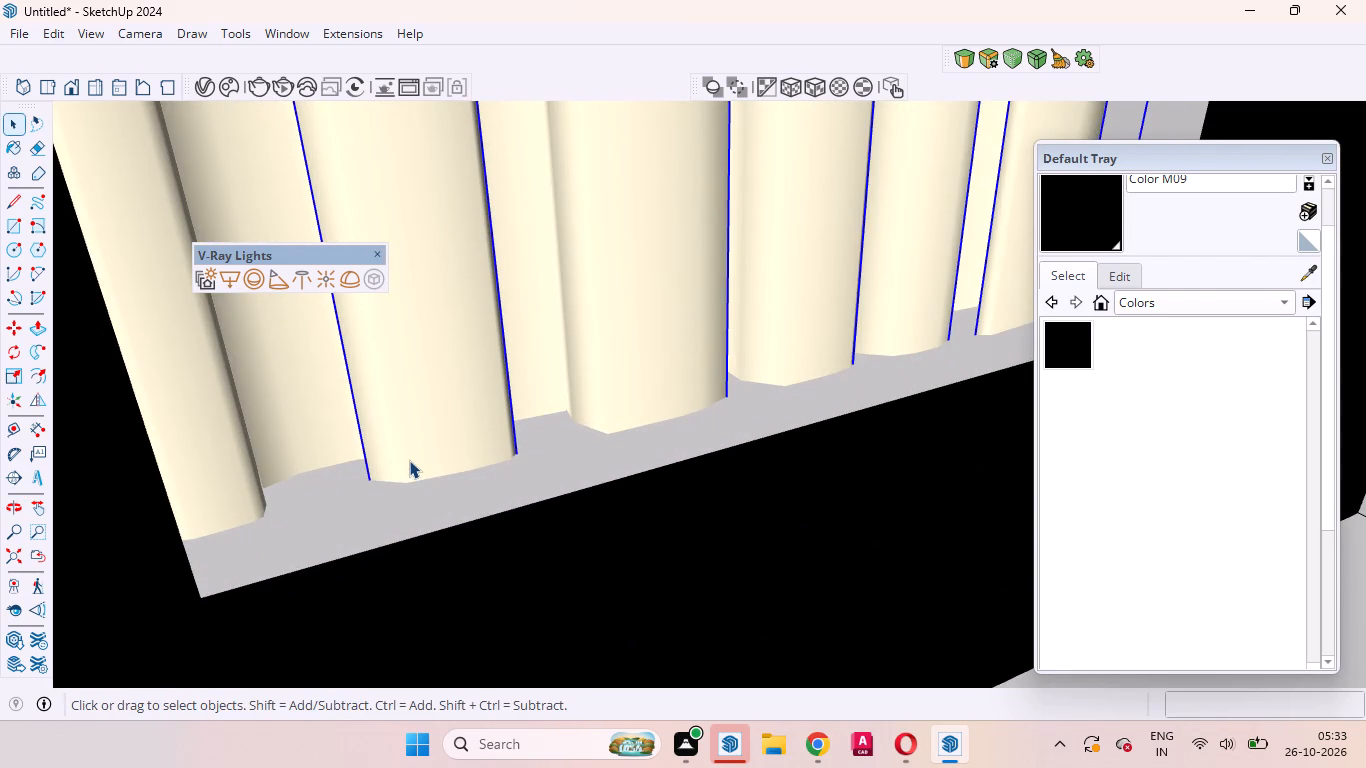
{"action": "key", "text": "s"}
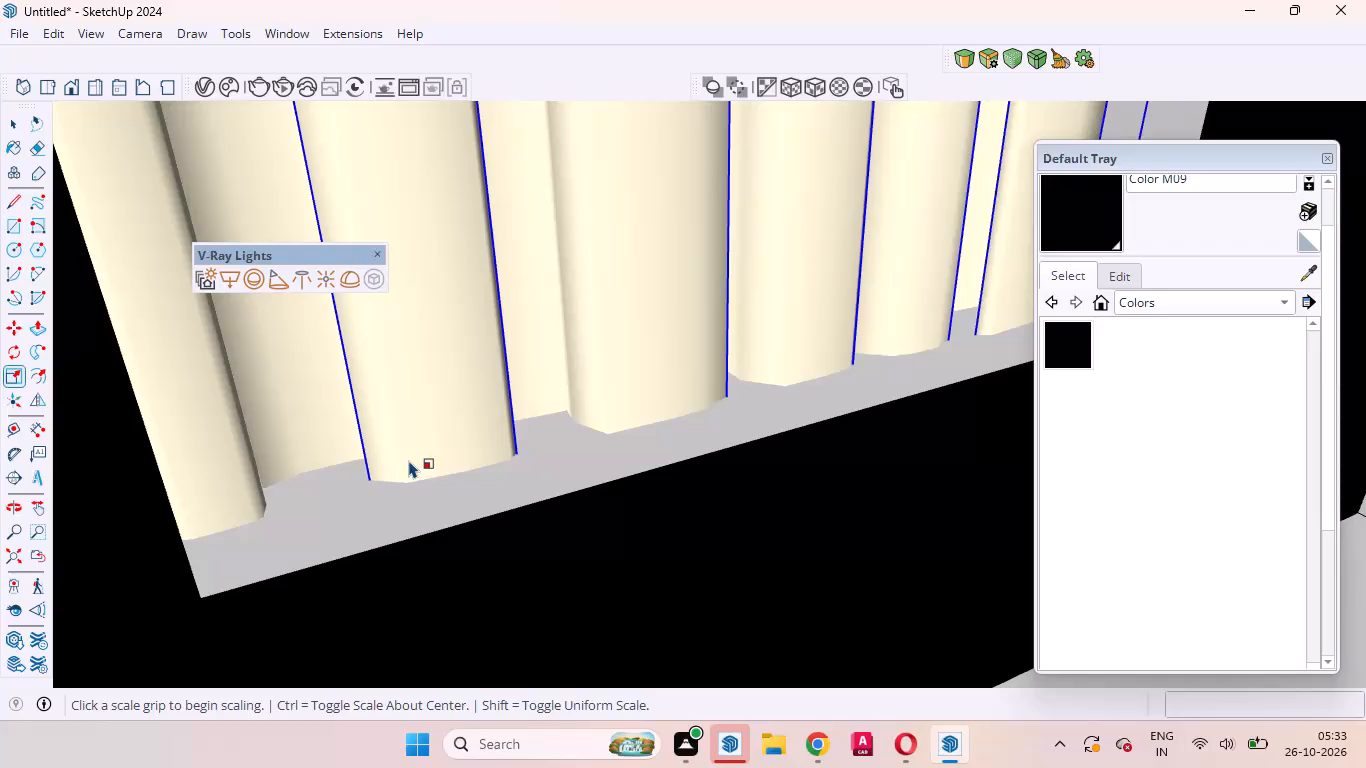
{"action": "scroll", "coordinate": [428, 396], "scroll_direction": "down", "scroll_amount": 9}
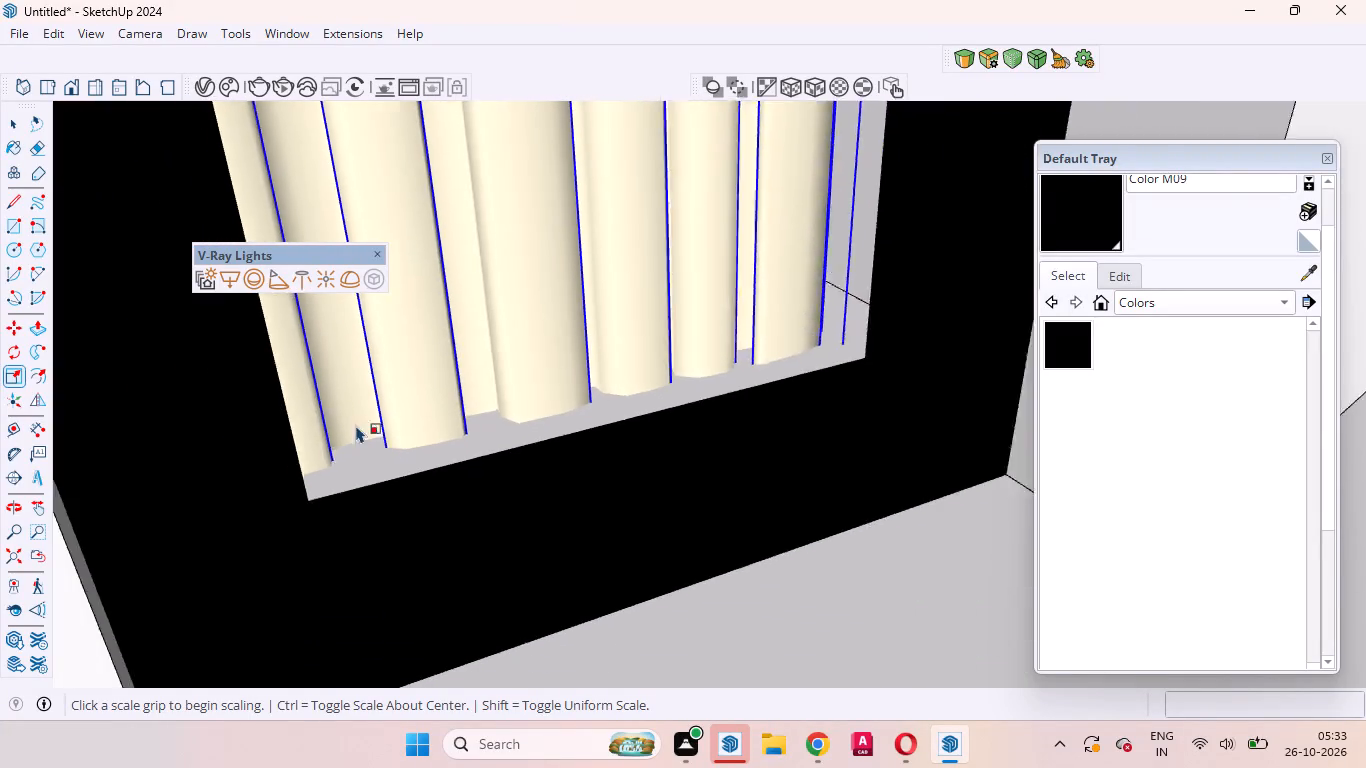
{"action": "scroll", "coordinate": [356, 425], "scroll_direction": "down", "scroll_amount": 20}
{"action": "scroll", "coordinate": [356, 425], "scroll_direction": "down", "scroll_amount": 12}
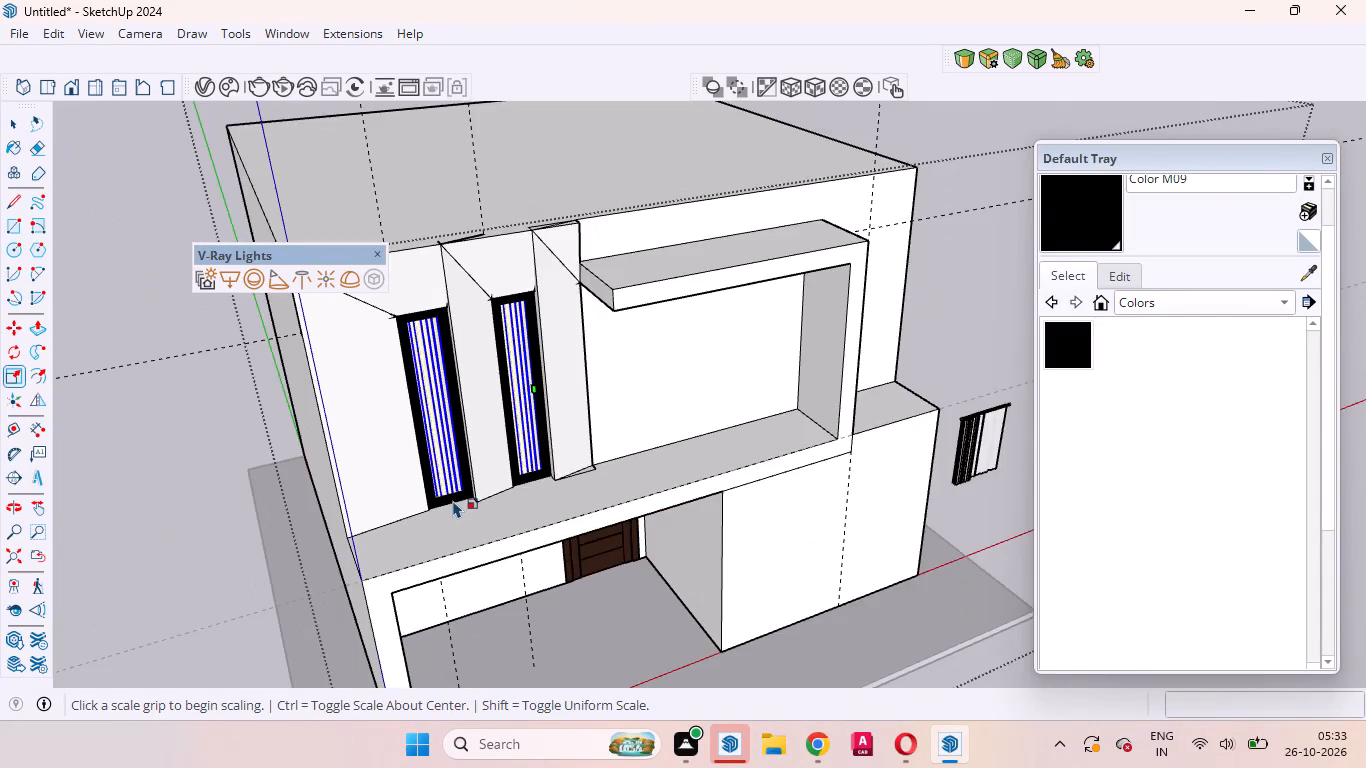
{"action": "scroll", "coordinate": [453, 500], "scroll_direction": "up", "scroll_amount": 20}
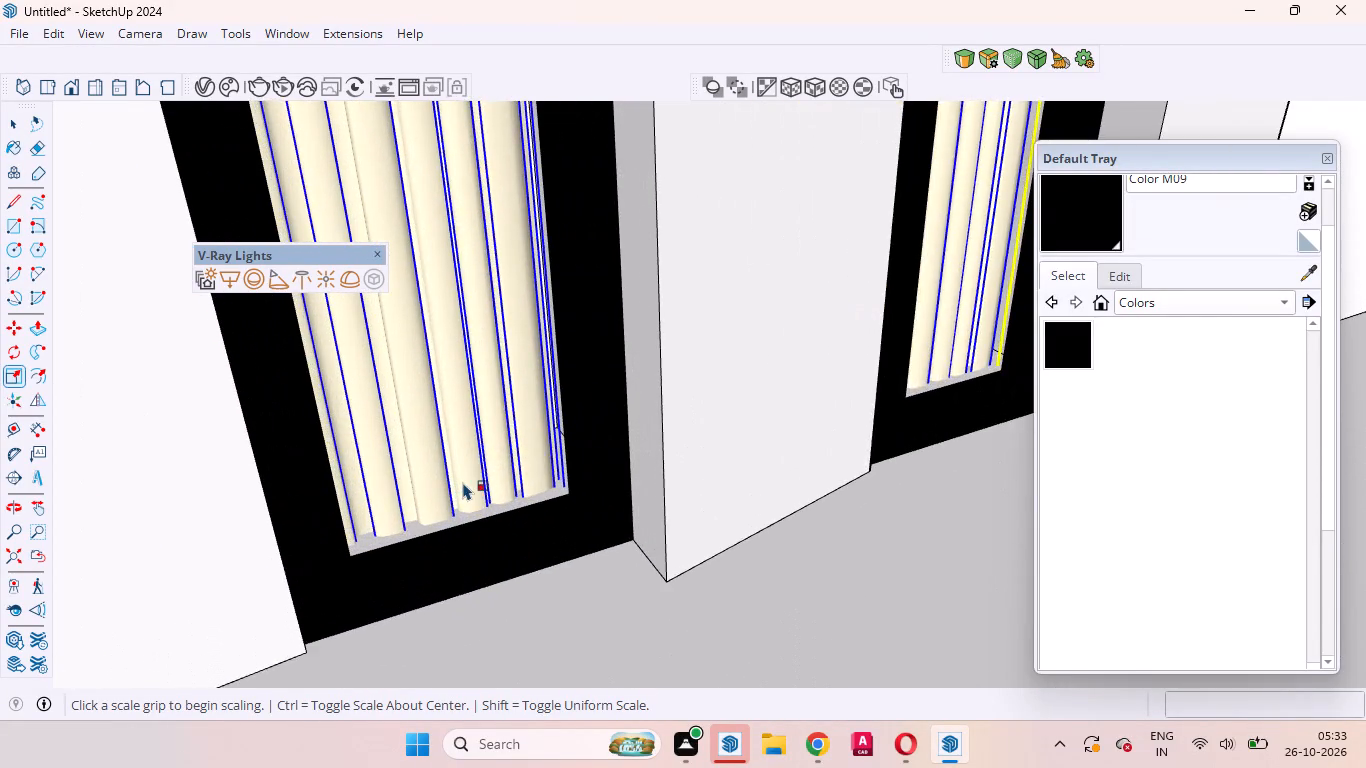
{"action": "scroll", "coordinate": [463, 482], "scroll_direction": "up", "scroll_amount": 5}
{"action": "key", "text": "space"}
Draw a vertical rectangle of about 1' 5 5/8" by 9' 3 5/8" across the frame opening of the narrow window nearest the building's corner.
{"action": "scroll", "coordinate": [457, 485], "scroll_direction": "down", "scroll_amount": 5}
{"action": "scroll", "coordinate": [482, 489], "scroll_direction": "up", "scroll_amount": 5}
{"action": "middle_click_drag", "start_coordinate": [482, 489], "coordinate": [709, 455]}
{"action": "scroll", "coordinate": [707, 455], "scroll_direction": "up", "scroll_amount": 1}
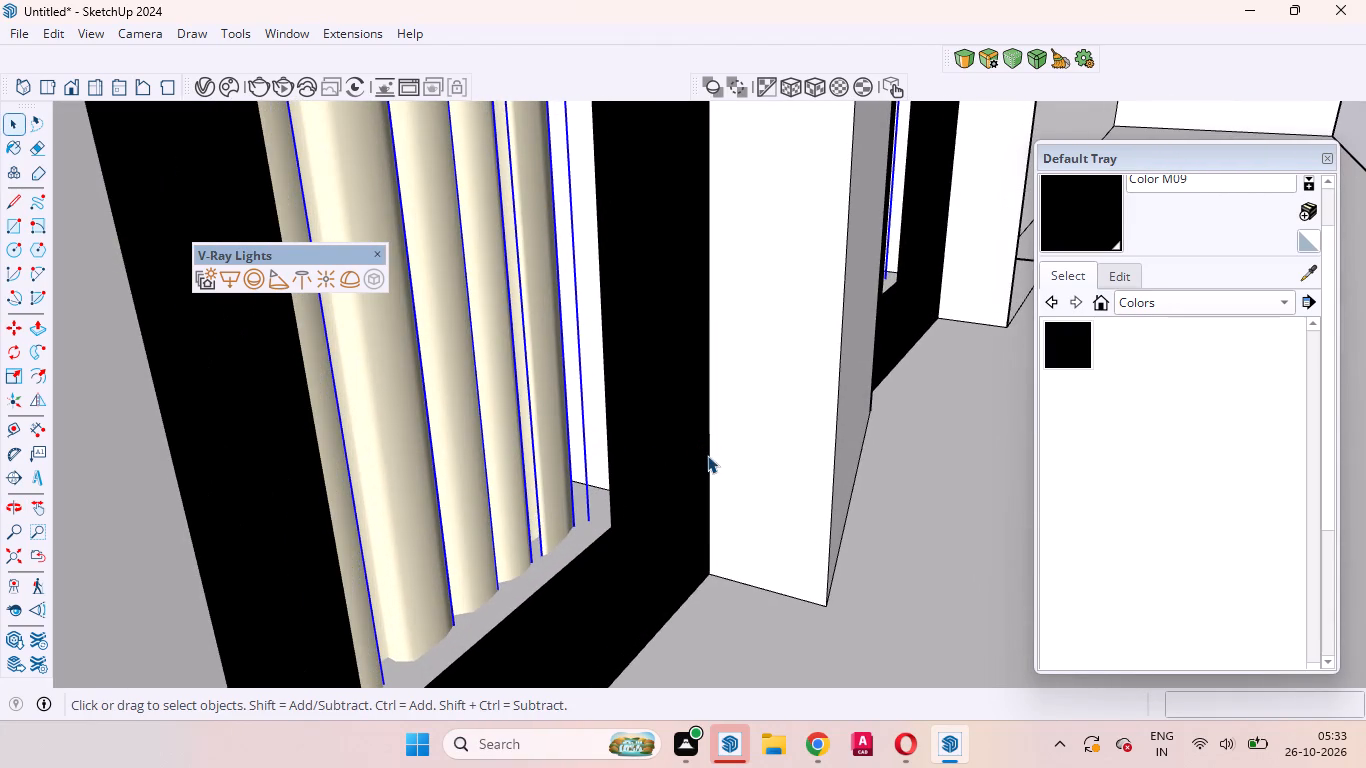
{"action": "key", "text": "r"}
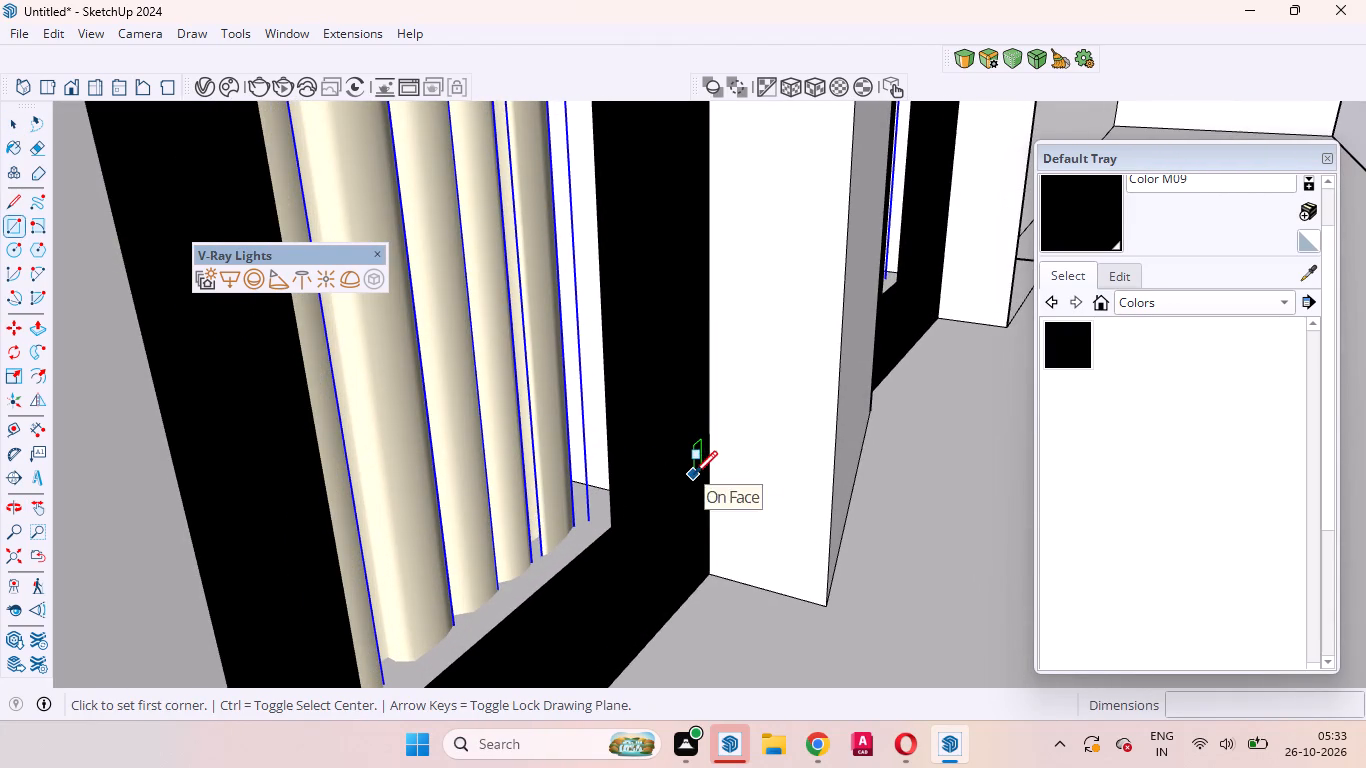
{"action": "left_click", "coordinate": [636, 539]}
{"action": "scroll", "coordinate": [605, 495], "scroll_direction": "down", "scroll_amount": 9}
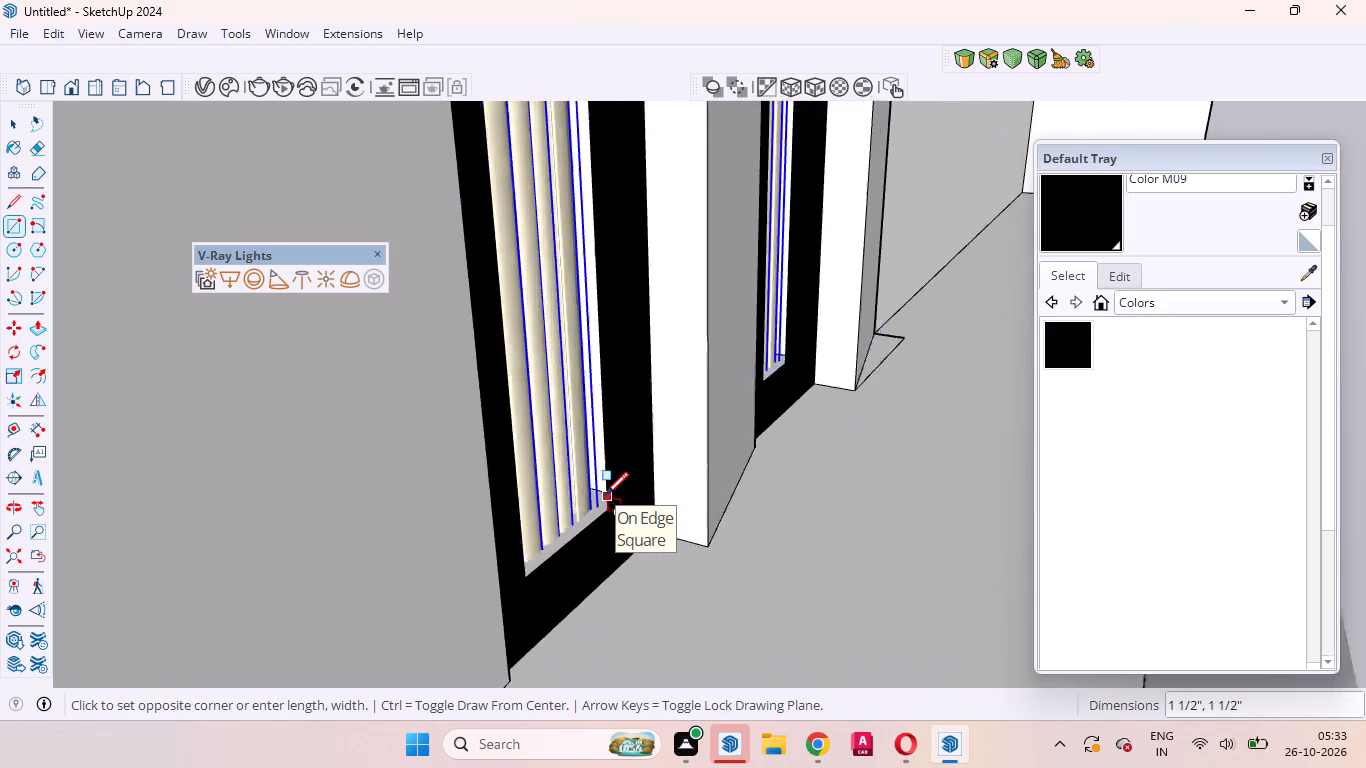
{"action": "scroll", "coordinate": [605, 495], "scroll_direction": "down", "scroll_amount": 18}
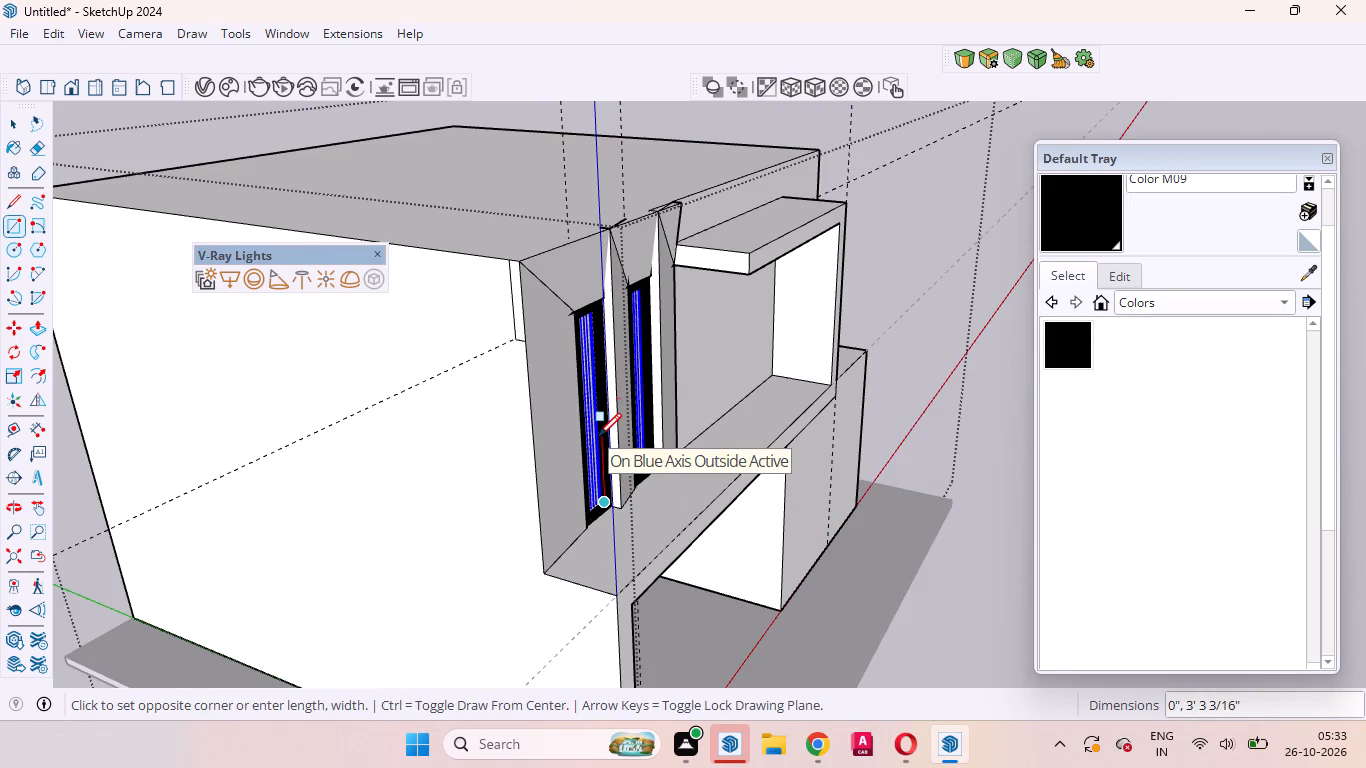
{"action": "scroll", "coordinate": [574, 350], "scroll_direction": "up", "scroll_amount": 13}
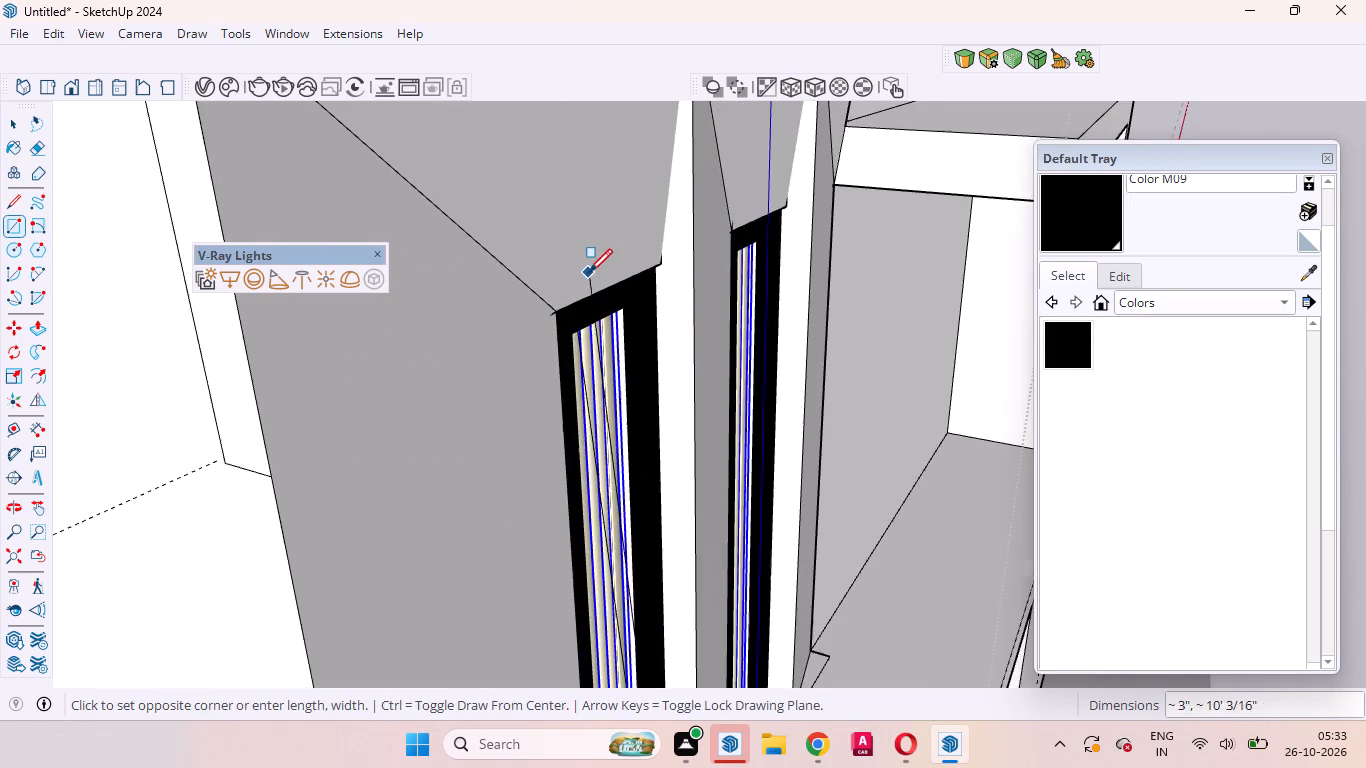
{"action": "middle_click_drag", "start_coordinate": [588, 288], "coordinate": [277, 280]}
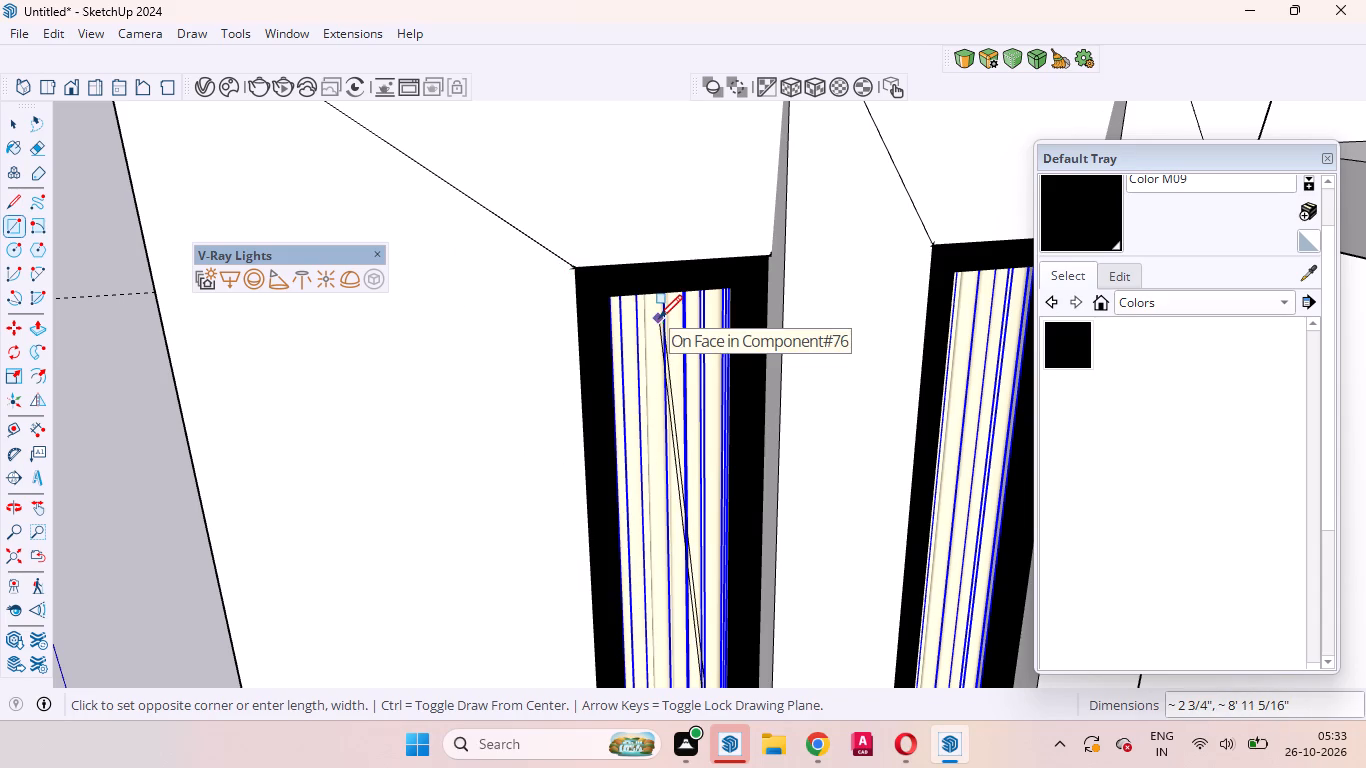
{"action": "key", "text": "Right"}
{"action": "key", "text": "Left"}
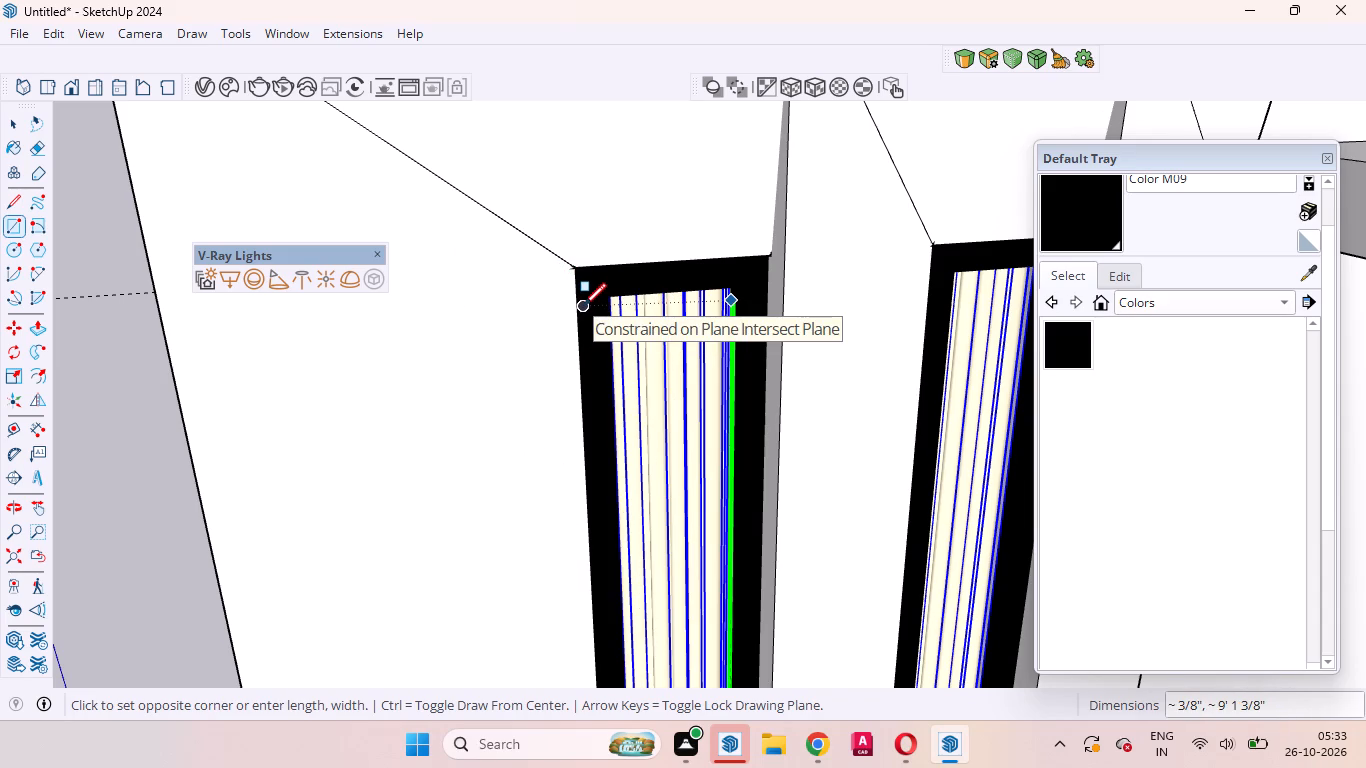
{"action": "key", "text": "Up"}
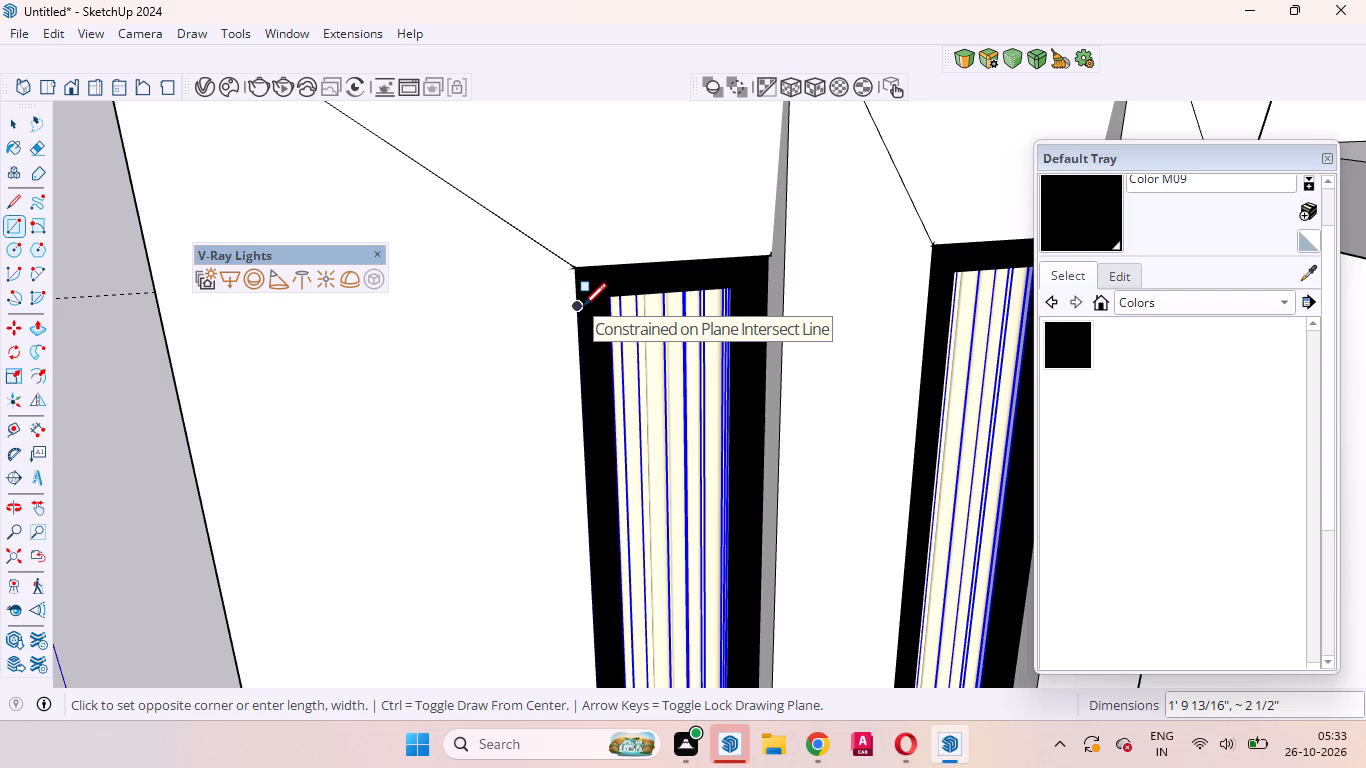
{"action": "scroll", "coordinate": [584, 301], "scroll_direction": "up", "scroll_amount": 10}
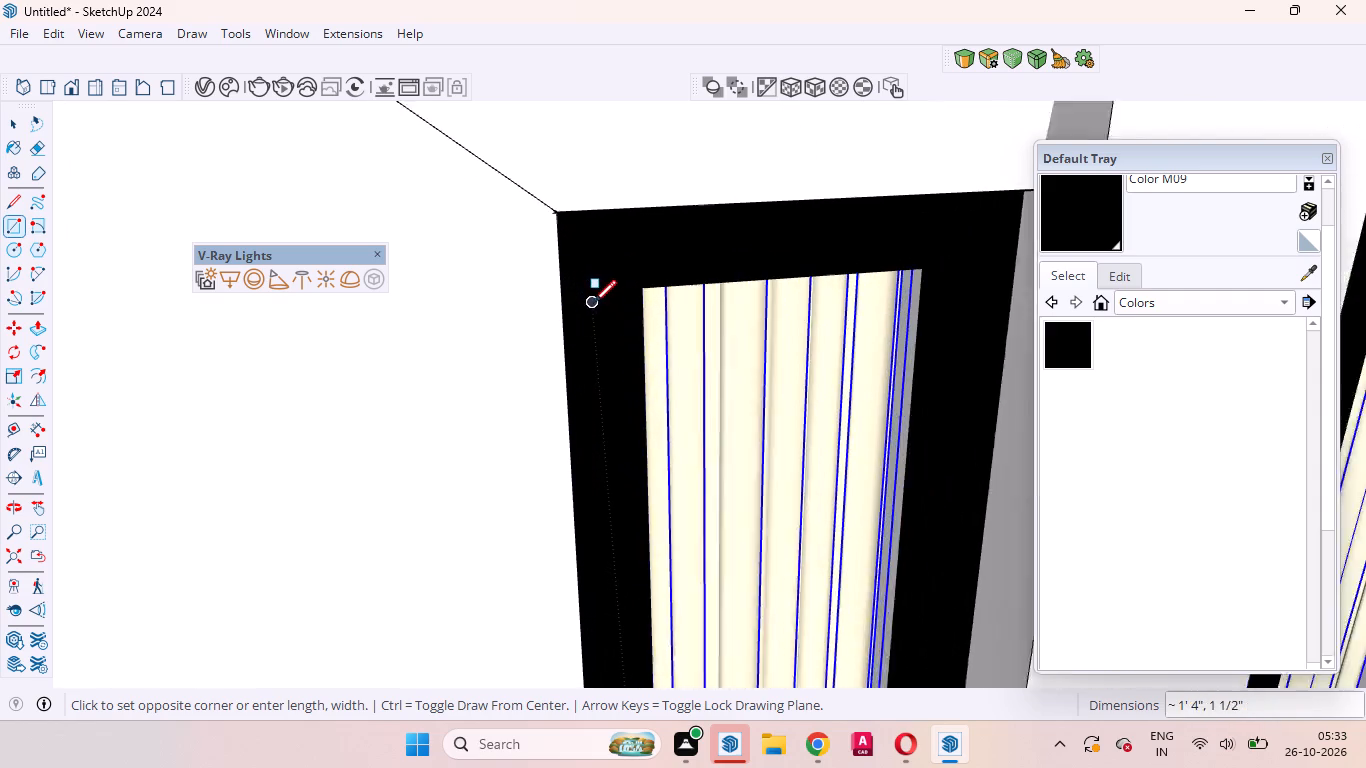
{"action": "middle_click_drag", "start_coordinate": [619, 309], "coordinate": [461, 224]}
{"action": "scroll", "coordinate": [461, 224], "scroll_direction": "up", "scroll_amount": 1}
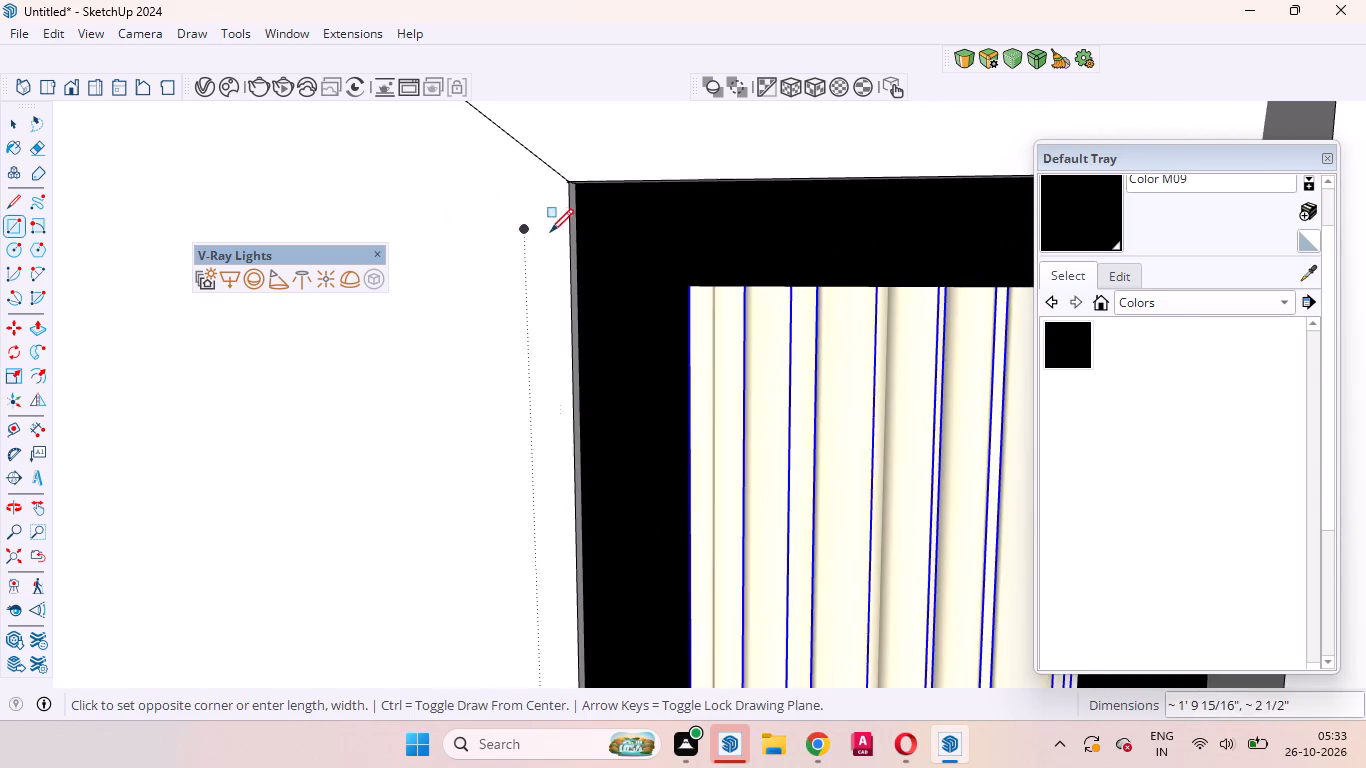
{"action": "scroll", "coordinate": [728, 285], "scroll_direction": "up", "scroll_amount": 16}
{"action": "middle_click_drag", "start_coordinate": [670, 291], "coordinate": [657, 275]}
{"action": "scroll", "coordinate": [658, 278], "scroll_direction": "up", "scroll_amount": 1}
{"action": "key", "text": "Left"}
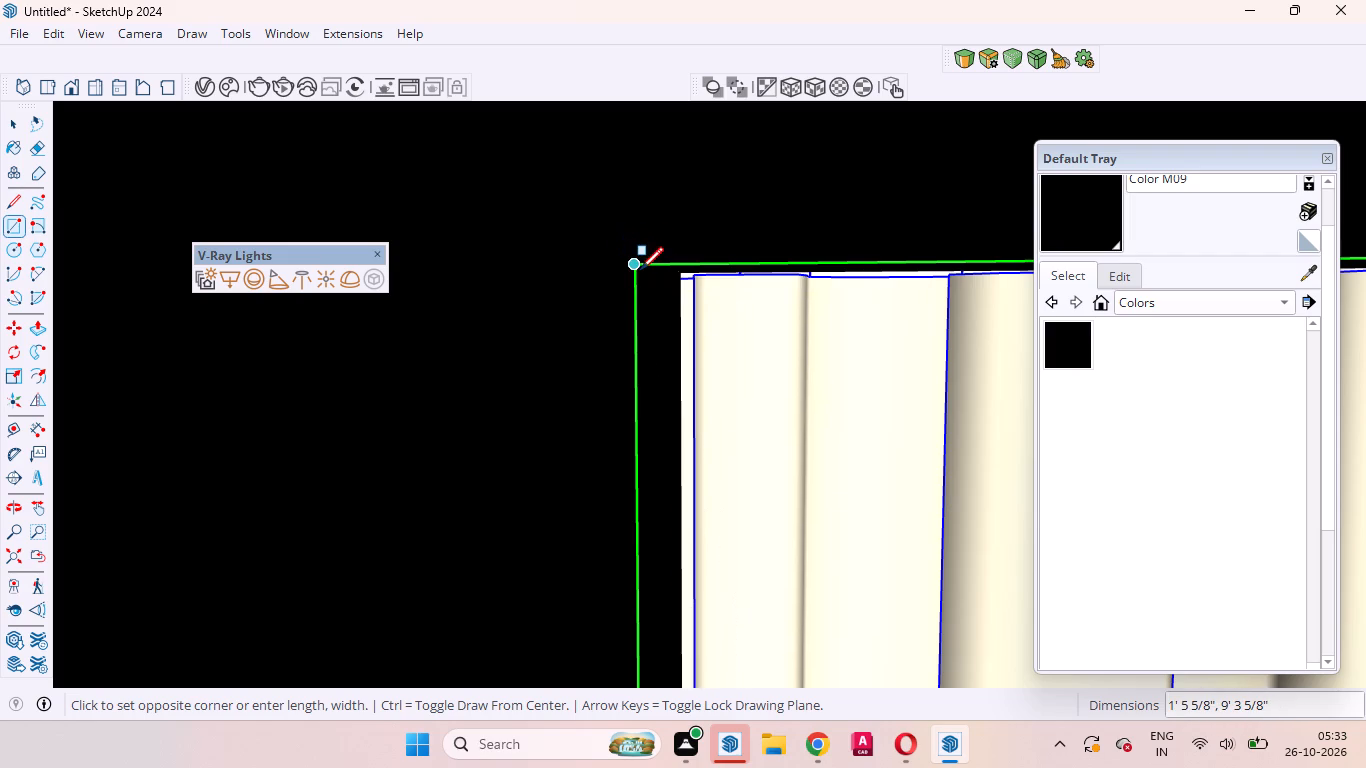
{"action": "left_click", "coordinate": [640, 270]}
Draw a vertical rectangle of 1' 3 5/8" by 9' 3 5/8" across the frame opening of the neighbouring narrow window, in front of its drape.
{"action": "scroll", "coordinate": [648, 272], "scroll_direction": "down", "scroll_amount": 8}
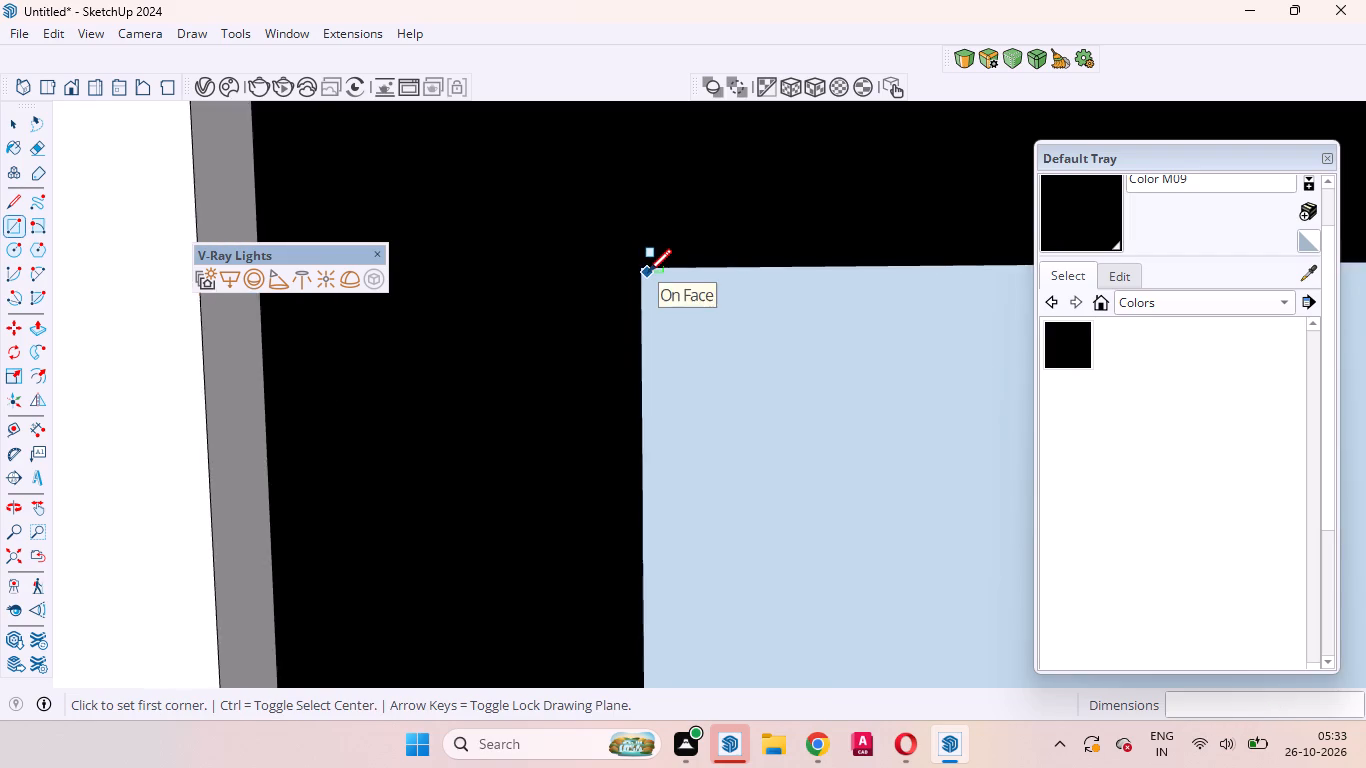
{"action": "scroll", "coordinate": [648, 272], "scroll_direction": "down", "scroll_amount": 20}
{"action": "scroll", "coordinate": [648, 272], "scroll_direction": "down", "scroll_amount": 18}
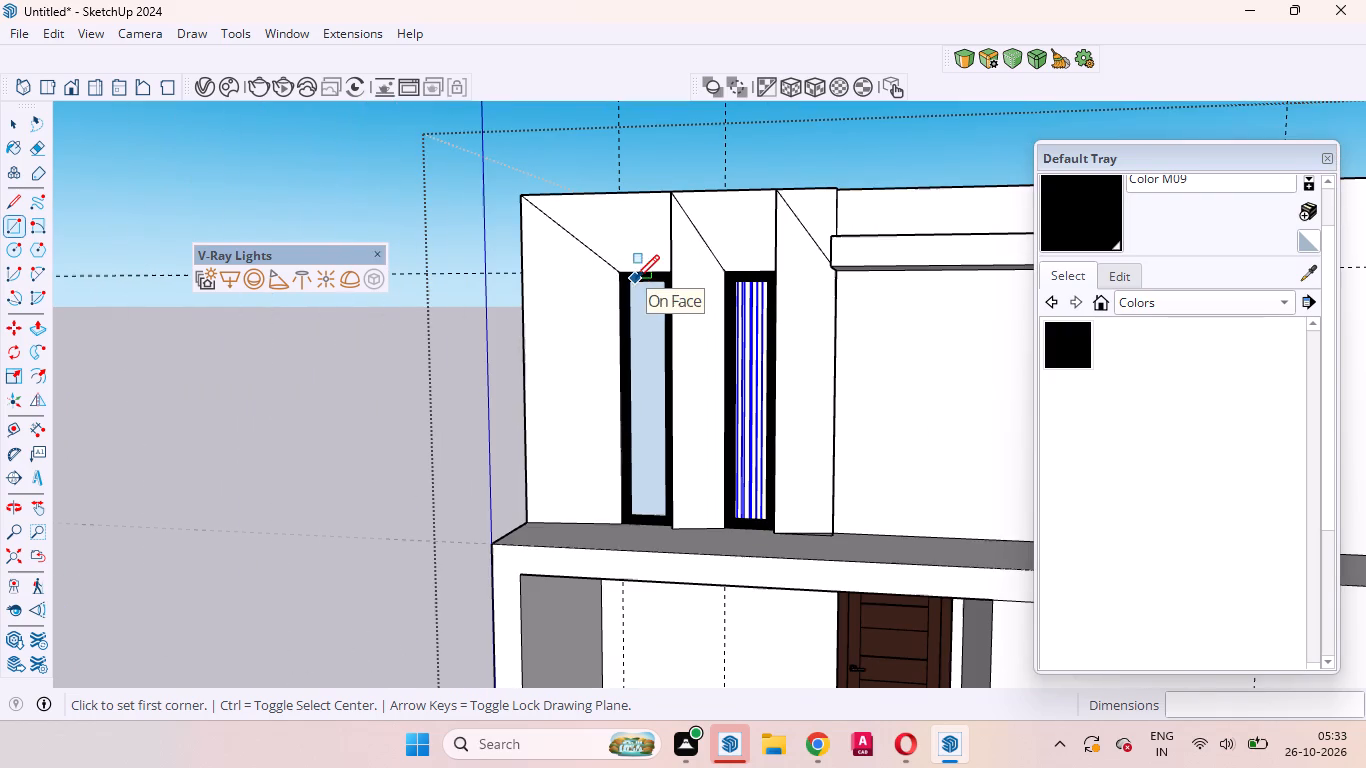
{"action": "scroll", "coordinate": [766, 442], "scroll_direction": "up", "scroll_amount": 9}
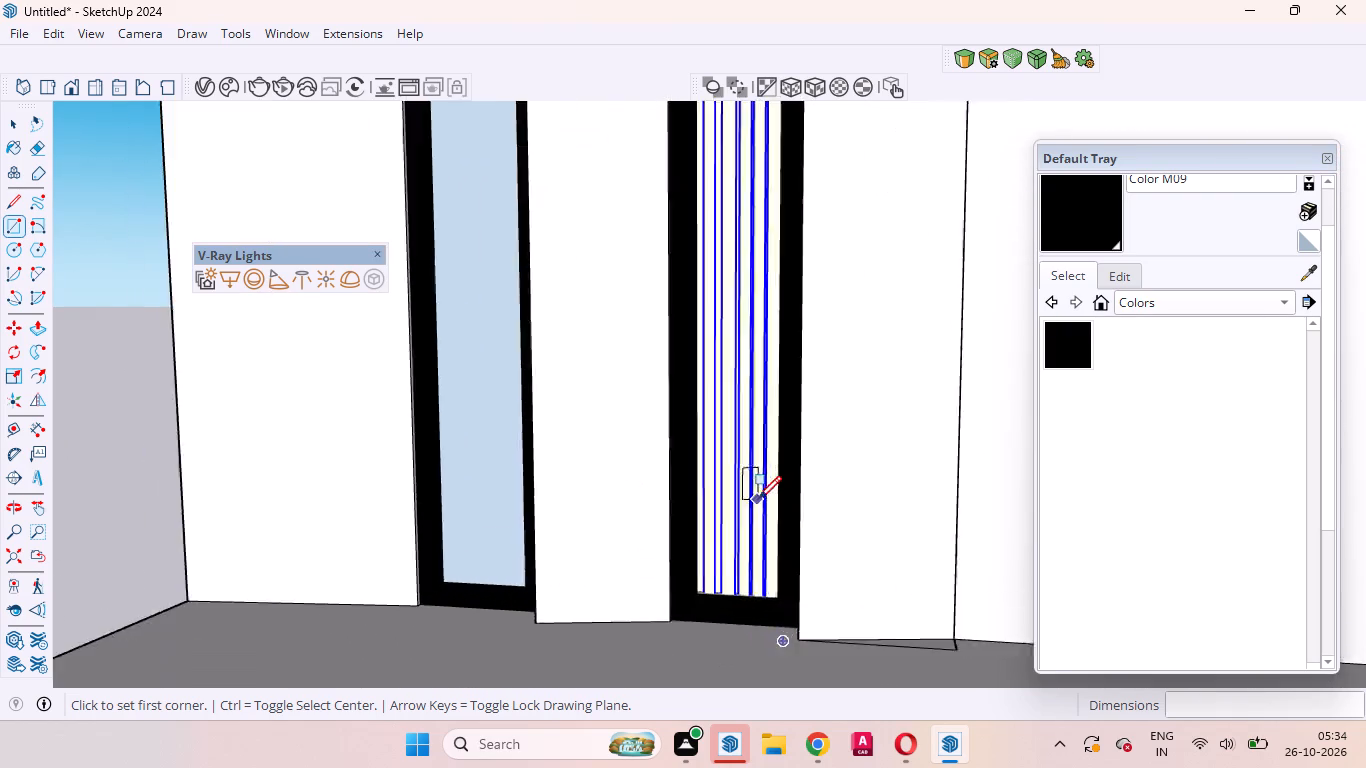
{"action": "scroll", "coordinate": [758, 499], "scroll_direction": "up", "scroll_amount": 8}
{"action": "scroll", "coordinate": [714, 534], "scroll_direction": "down", "scroll_amount": 11}
{"action": "middle_click_drag", "start_coordinate": [713, 461], "coordinate": [699, 552]}
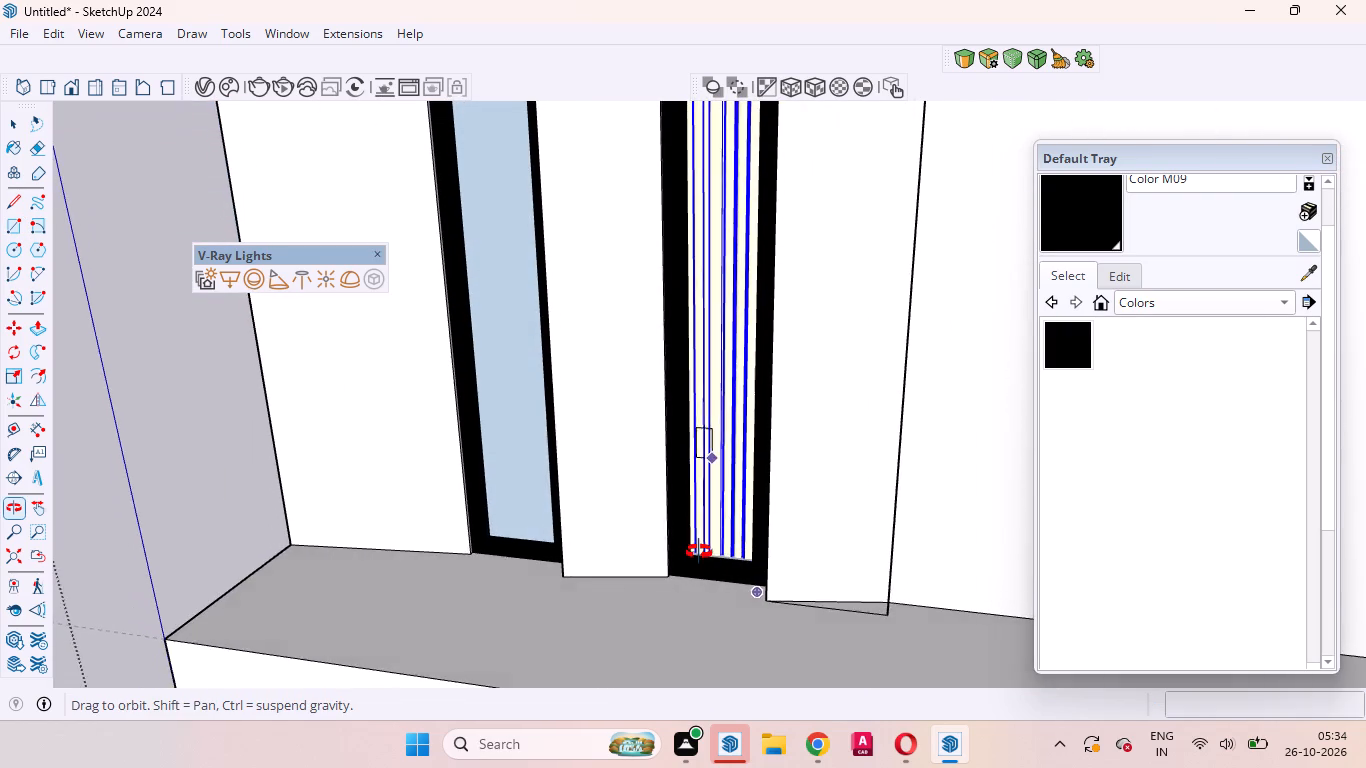
{"action": "middle_click_drag", "start_coordinate": [699, 552], "coordinate": [564, 598]}
{"action": "scroll", "coordinate": [582, 594], "scroll_direction": "up", "scroll_amount": 8}
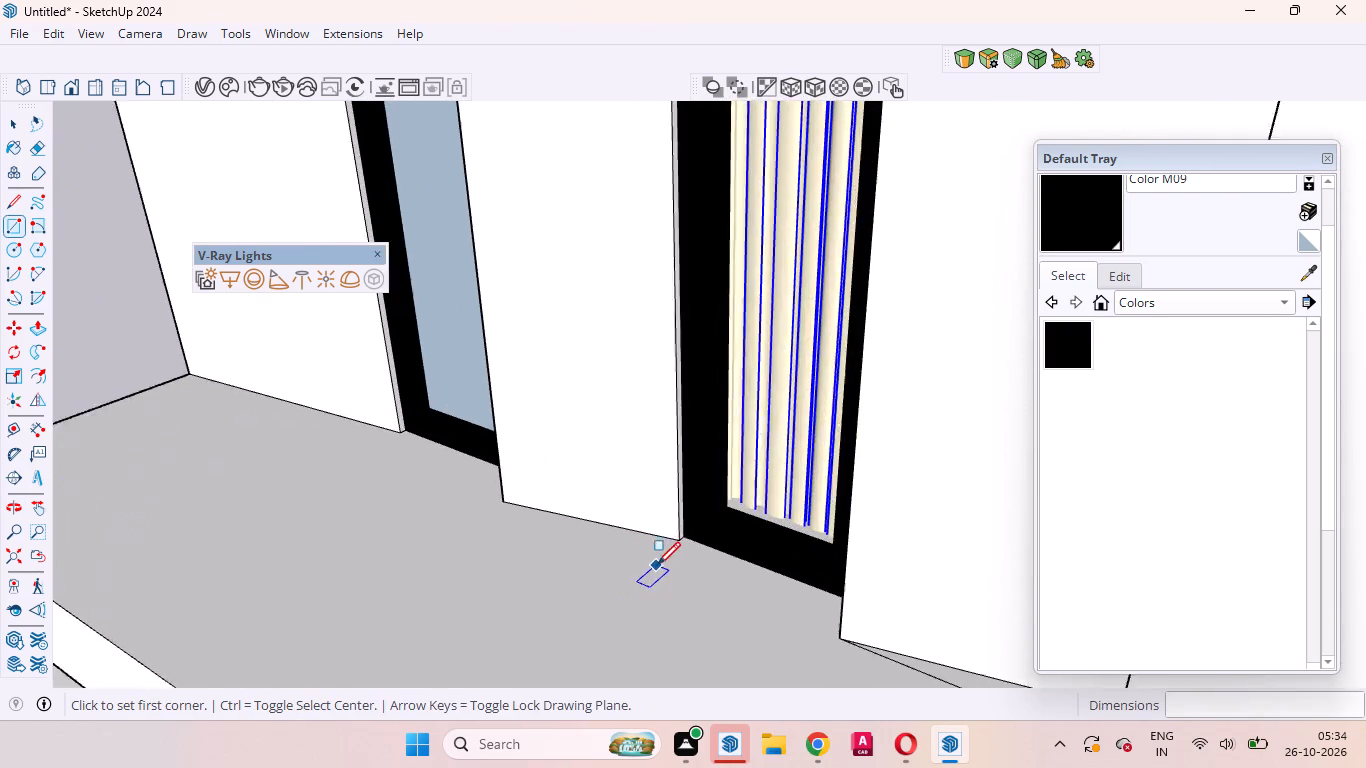
{"action": "scroll", "coordinate": [657, 565], "scroll_direction": "up", "scroll_amount": 2}
{"action": "scroll", "coordinate": [746, 470], "scroll_direction": "up", "scroll_amount": 6}
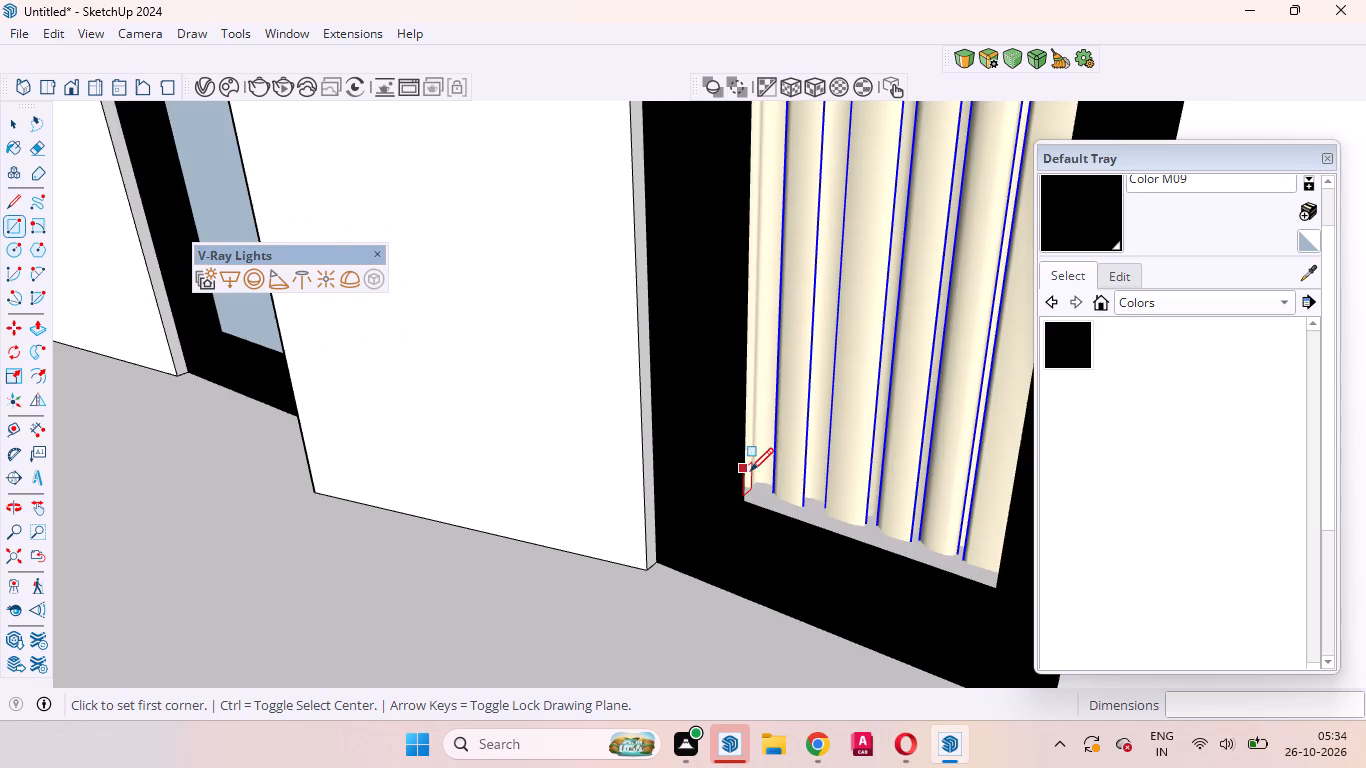
{"action": "scroll", "coordinate": [750, 471], "scroll_direction": "up", "scroll_amount": 2}
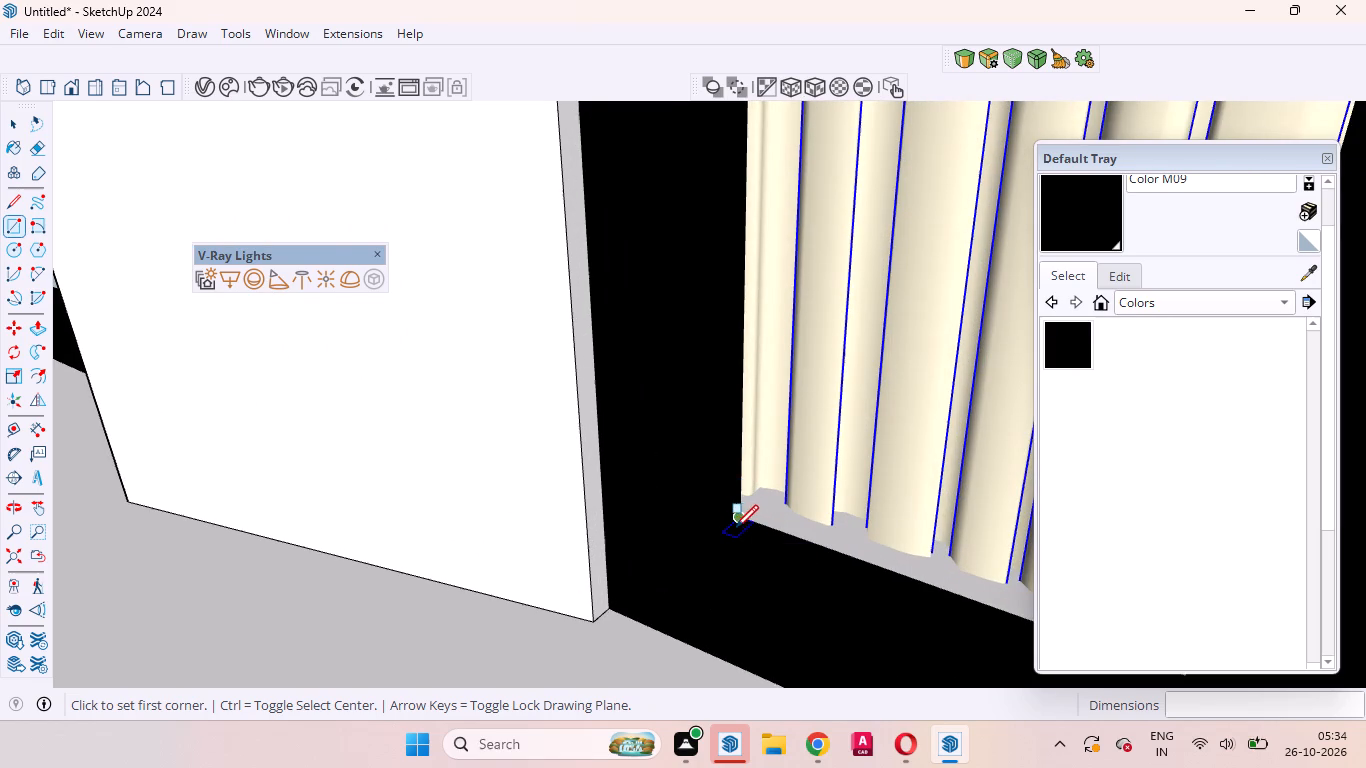
{"action": "left_click", "coordinate": [723, 536]}
{"action": "scroll", "coordinate": [718, 540], "scroll_direction": "down", "scroll_amount": 10}
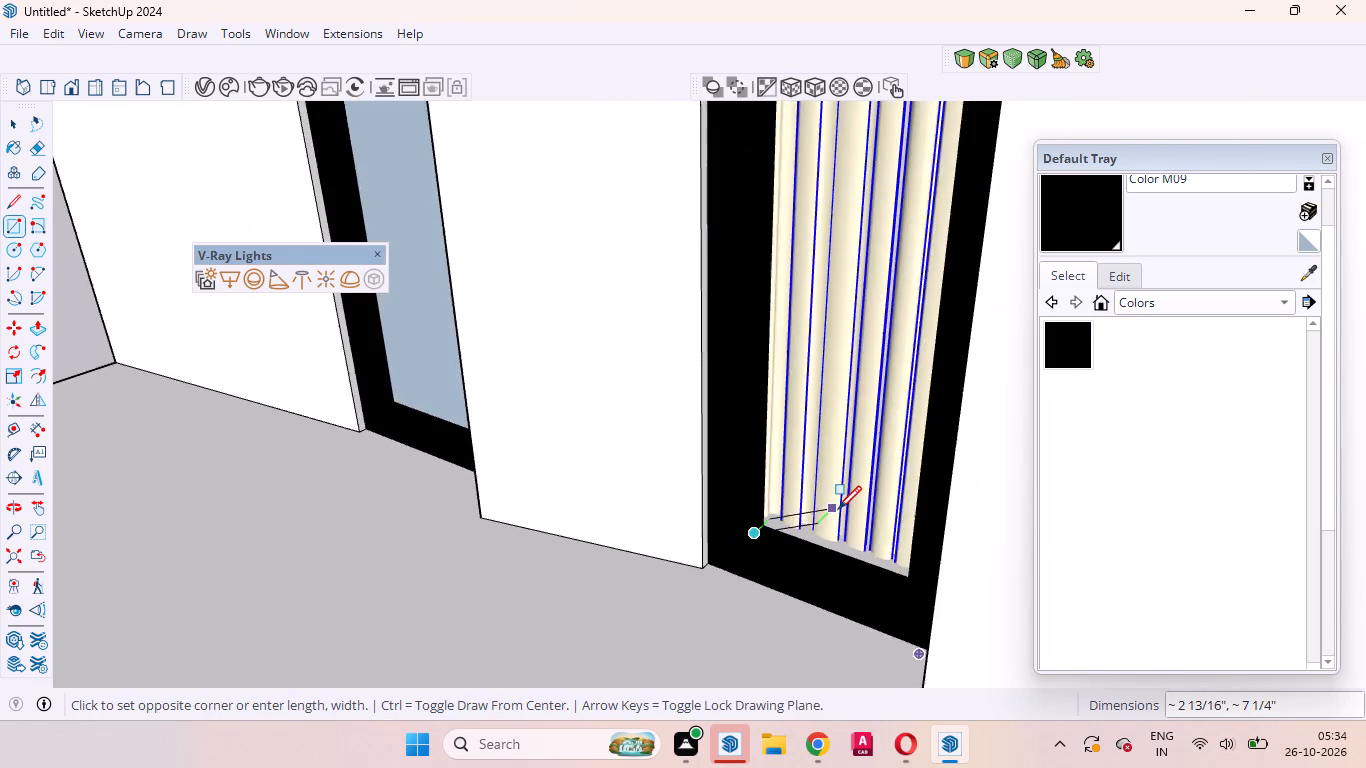
{"action": "scroll", "coordinate": [838, 509], "scroll_direction": "down", "scroll_amount": 17}
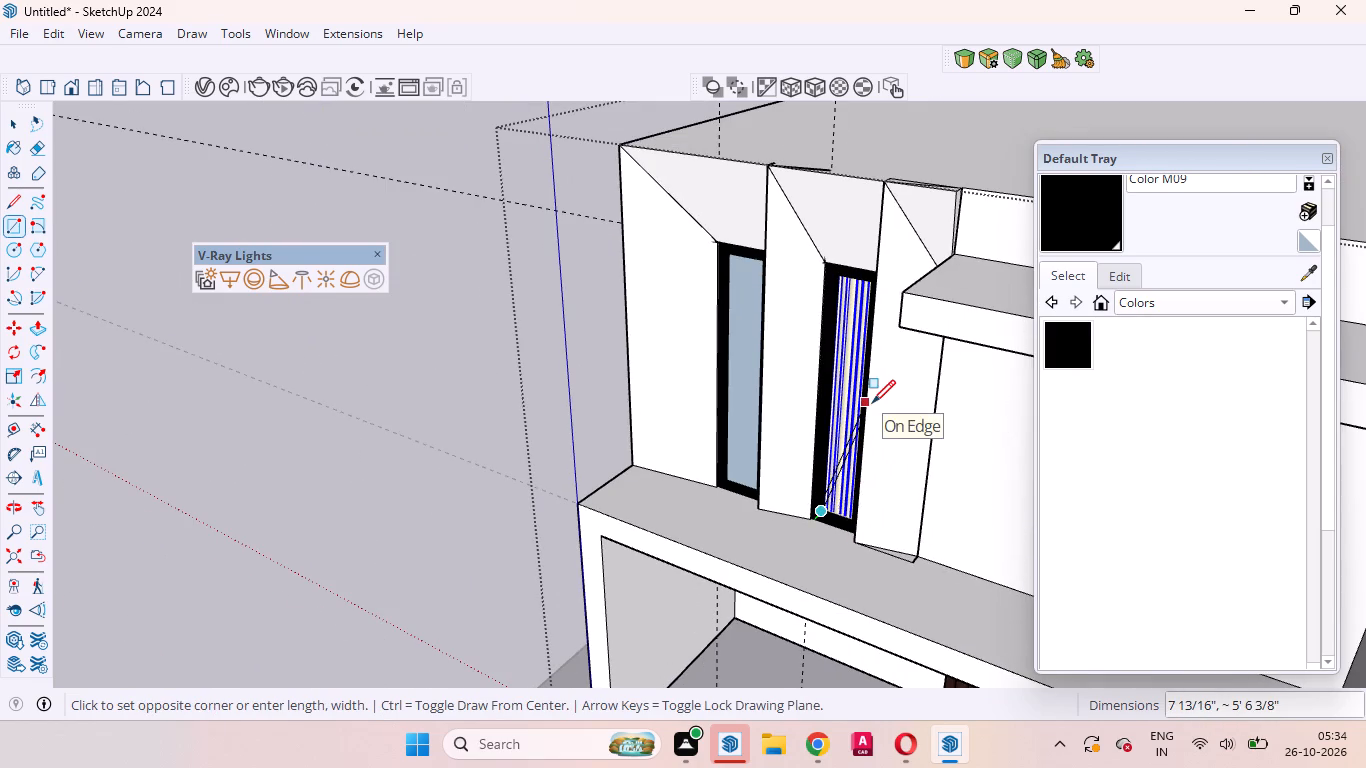
{"action": "scroll", "coordinate": [862, 309], "scroll_direction": "up", "scroll_amount": 9}
{"action": "middle_click_drag", "start_coordinate": [862, 309], "coordinate": [1030, 312]}
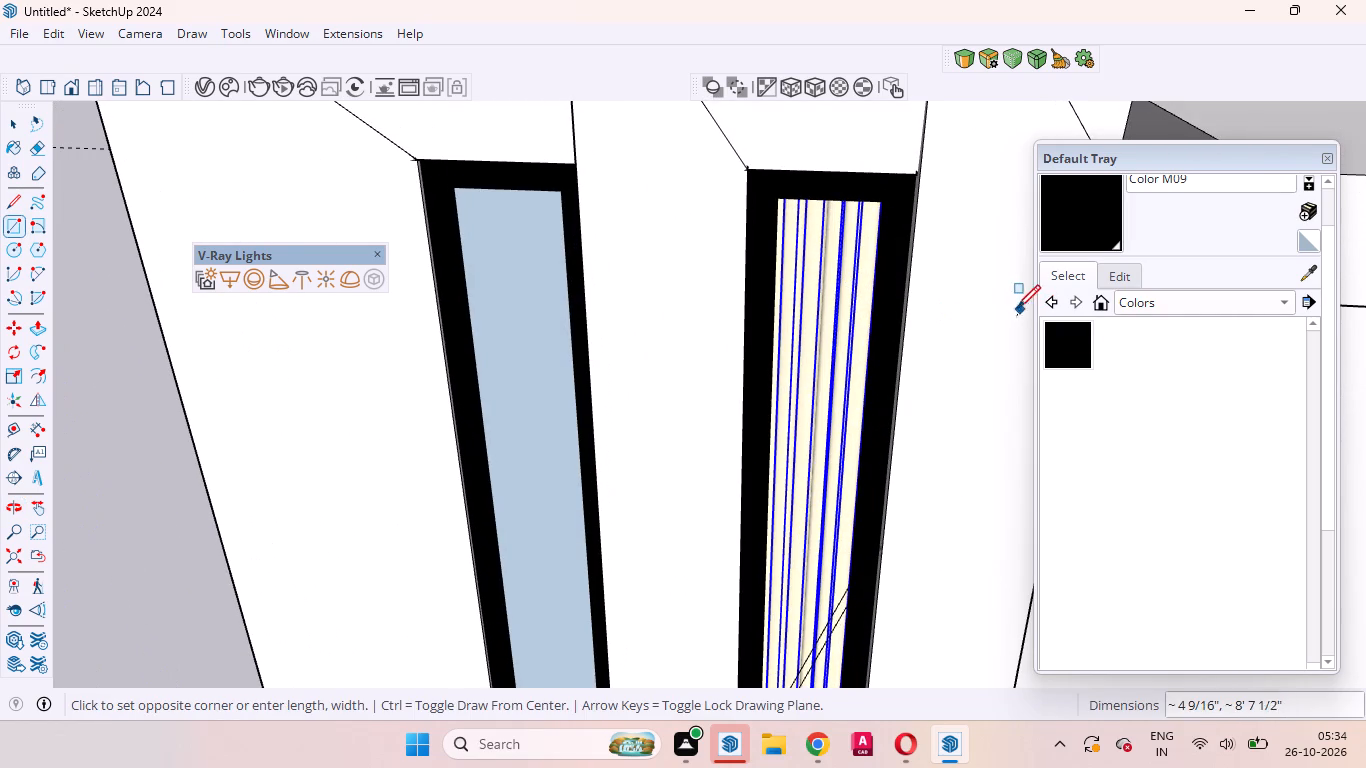
{"action": "scroll", "coordinate": [946, 235], "scroll_direction": "up", "scroll_amount": 9}
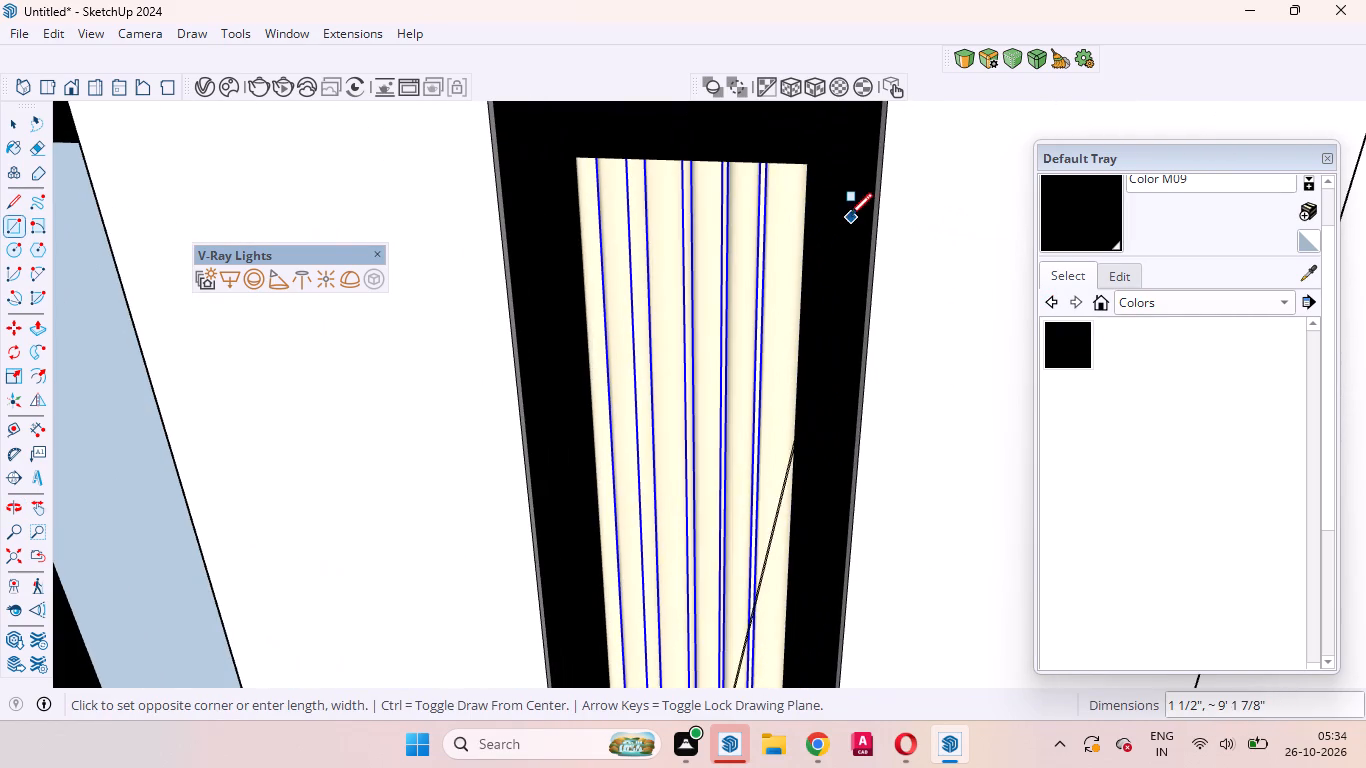
{"action": "scroll", "coordinate": [803, 160], "scroll_direction": "up", "scroll_amount": 9}
{"action": "middle_click_drag", "start_coordinate": [803, 160], "coordinate": [912, 157]}
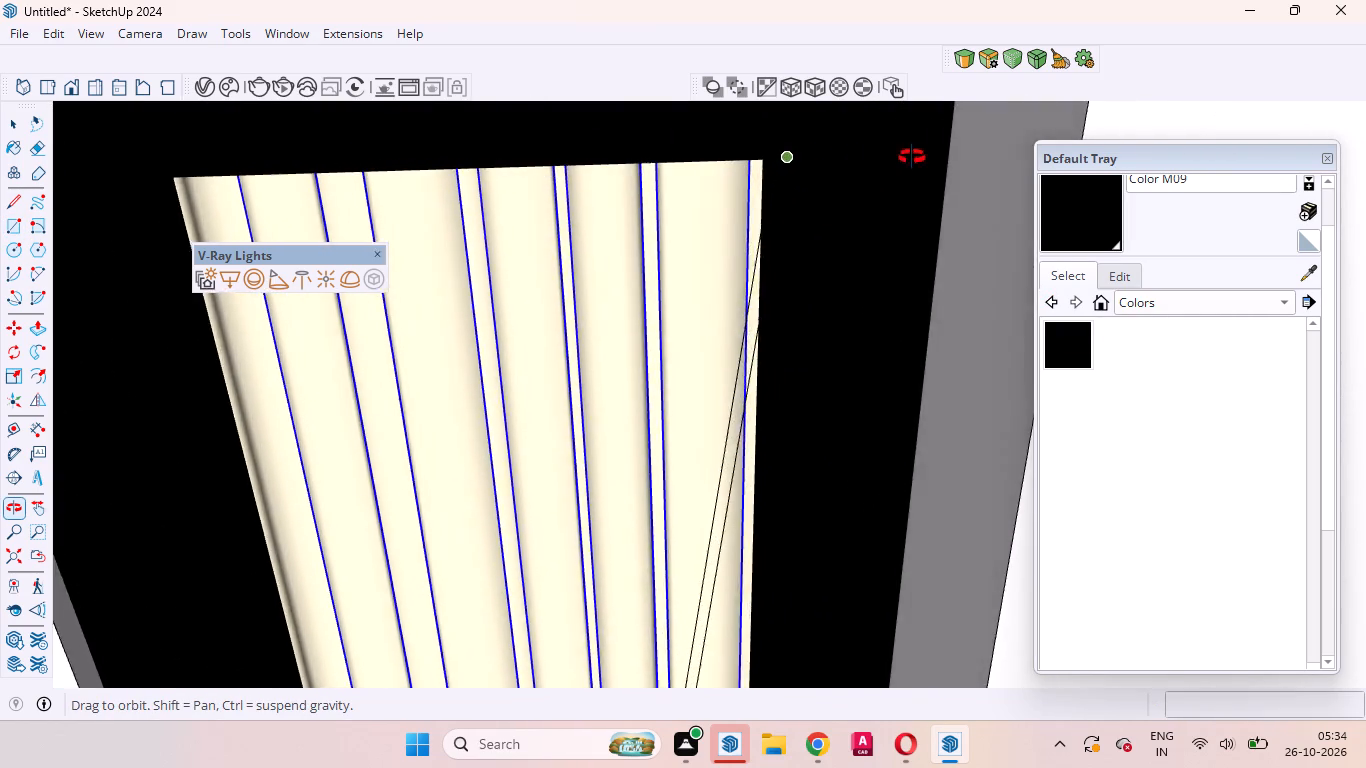
{"action": "middle_click_drag", "start_coordinate": [912, 157], "coordinate": [1022, 156]}
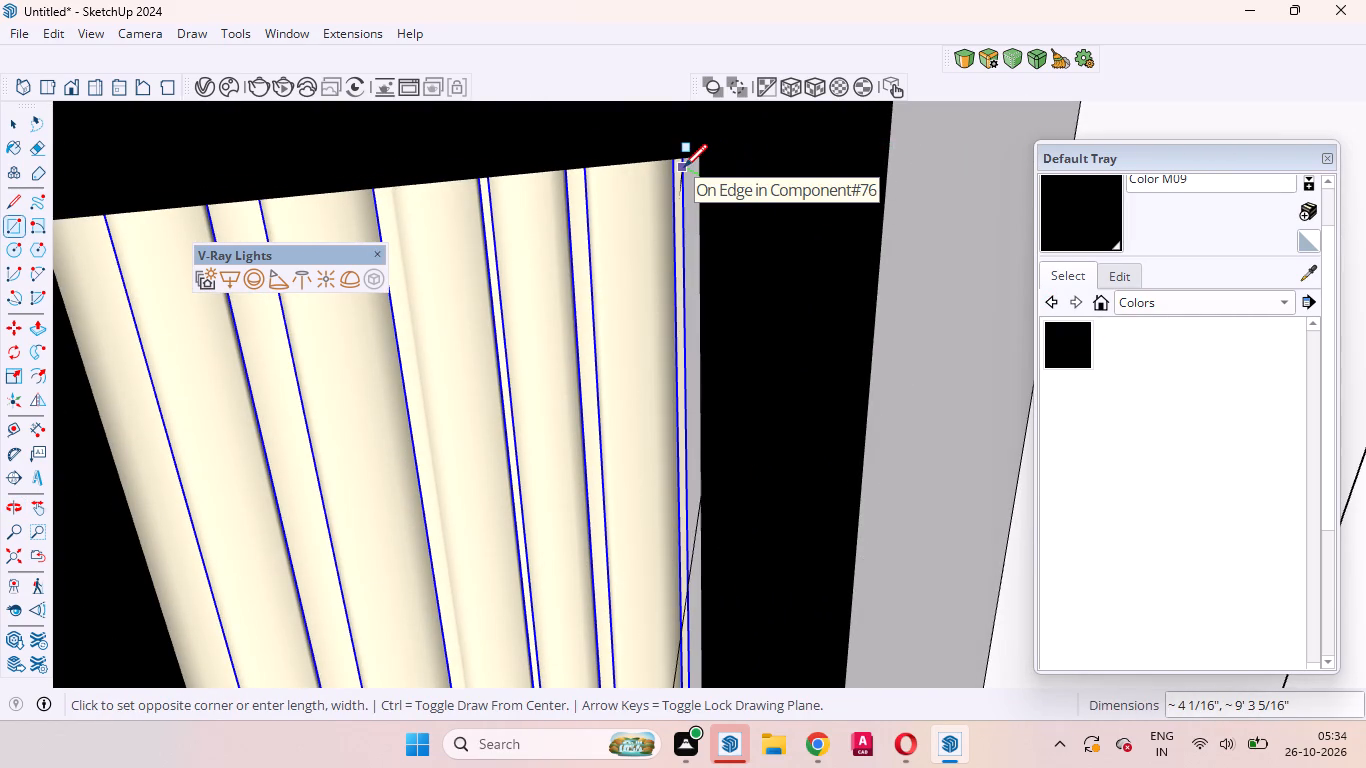
{"action": "key", "text": "Right"}
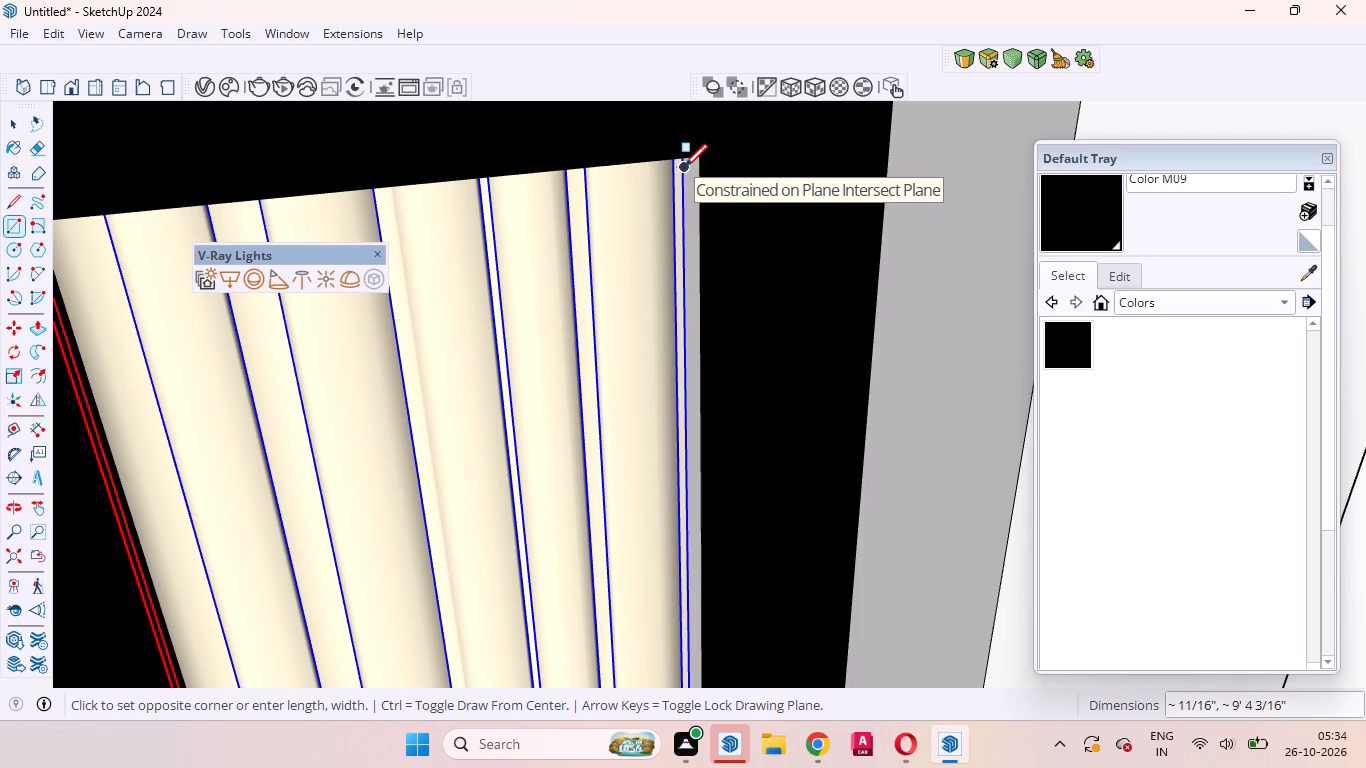
{"action": "scroll", "coordinate": [703, 203], "scroll_direction": "down", "scroll_amount": 3}
{"action": "scroll", "coordinate": [674, 301], "scroll_direction": "down", "scroll_amount": 5}
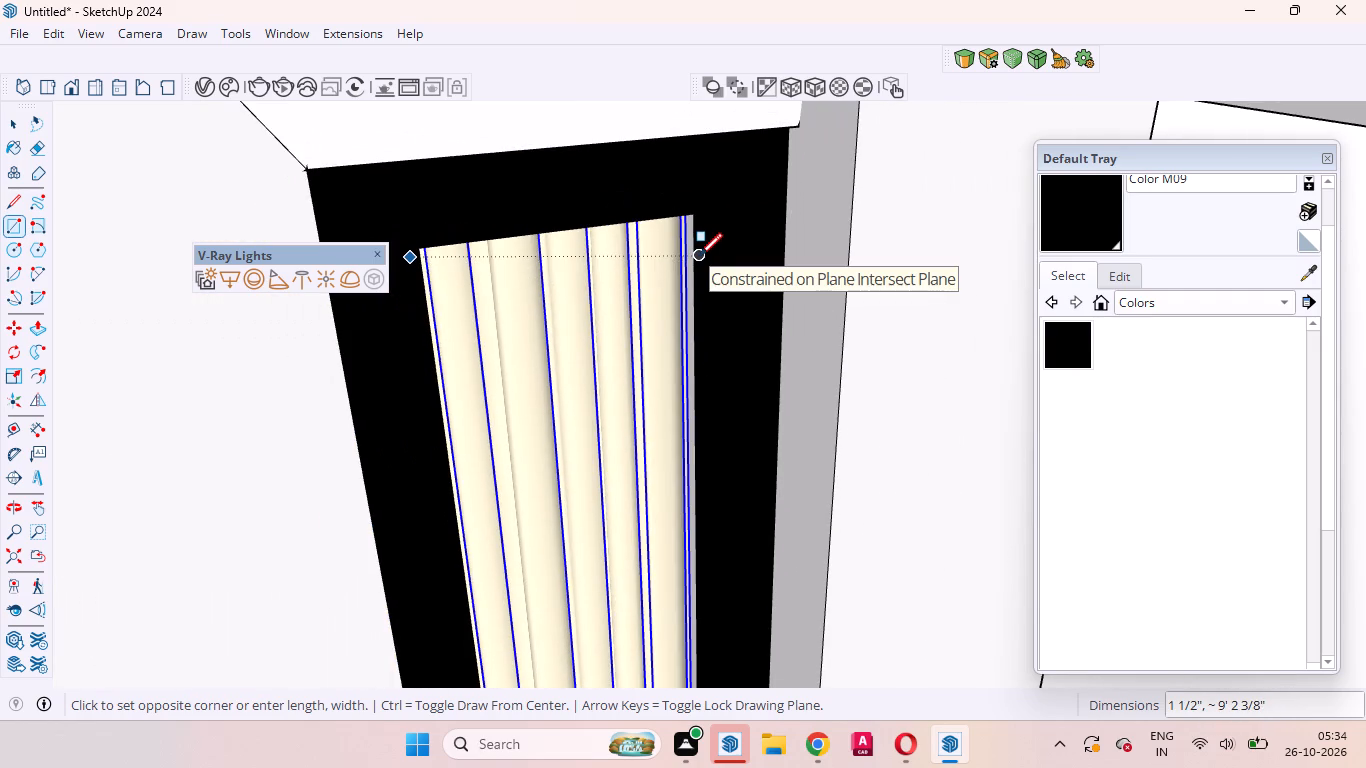
{"action": "key", "text": "Left"}
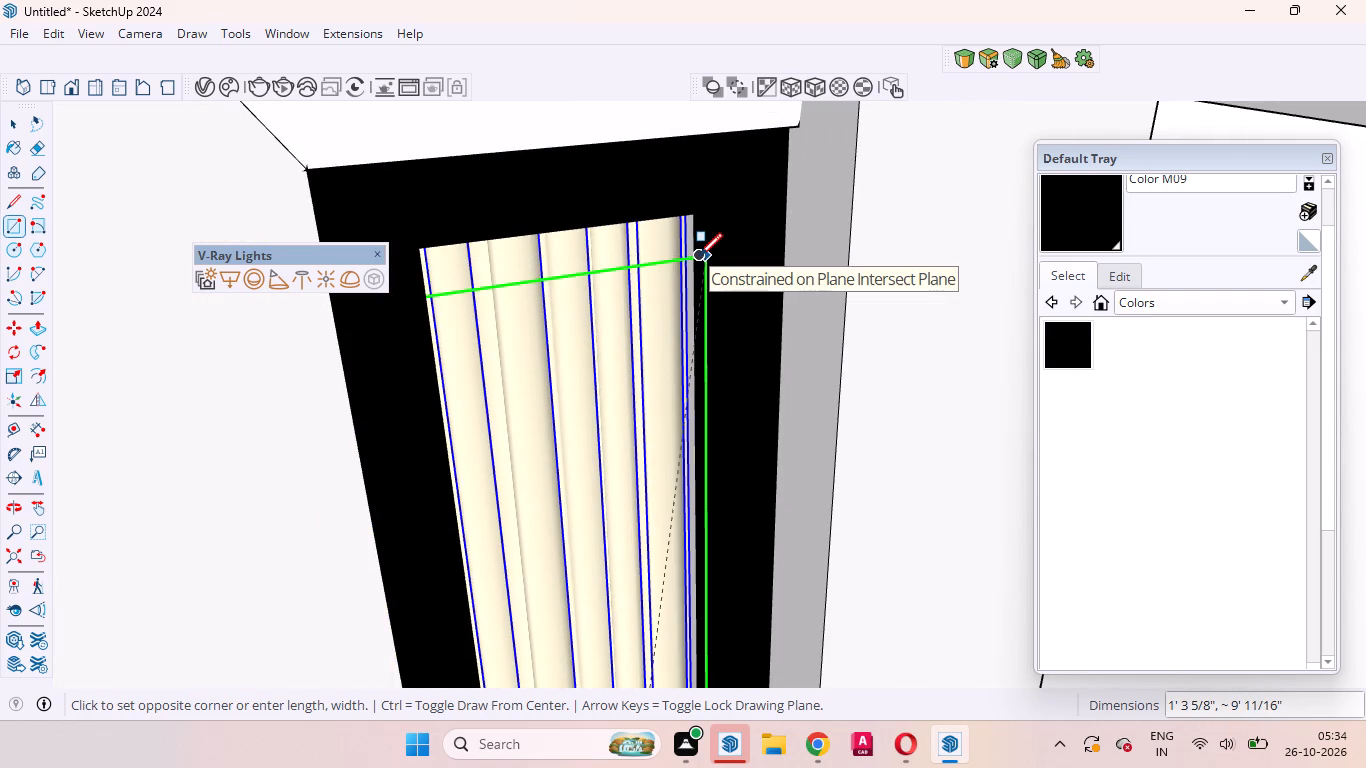
{"action": "scroll", "coordinate": [699, 256], "scroll_direction": "up", "scroll_amount": 2}
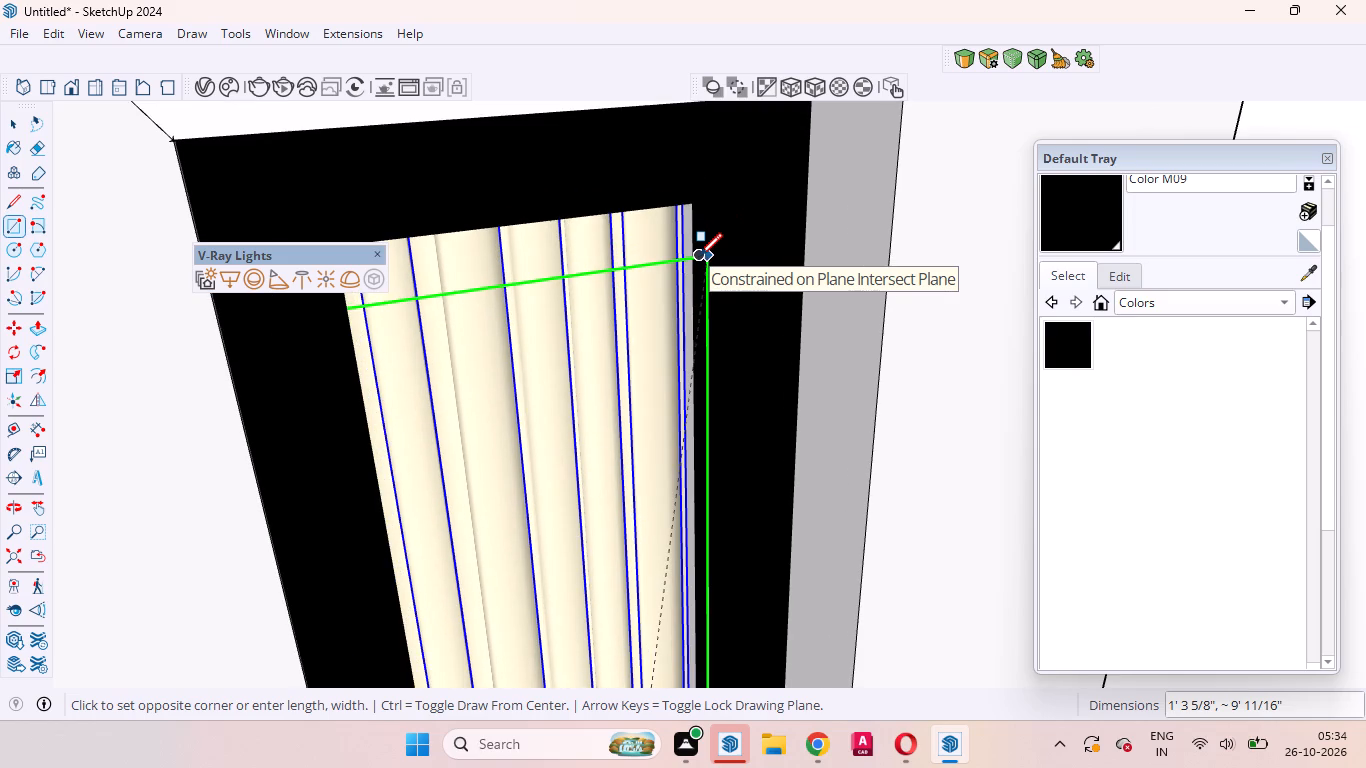
{"action": "left_click", "coordinate": [726, 198]}
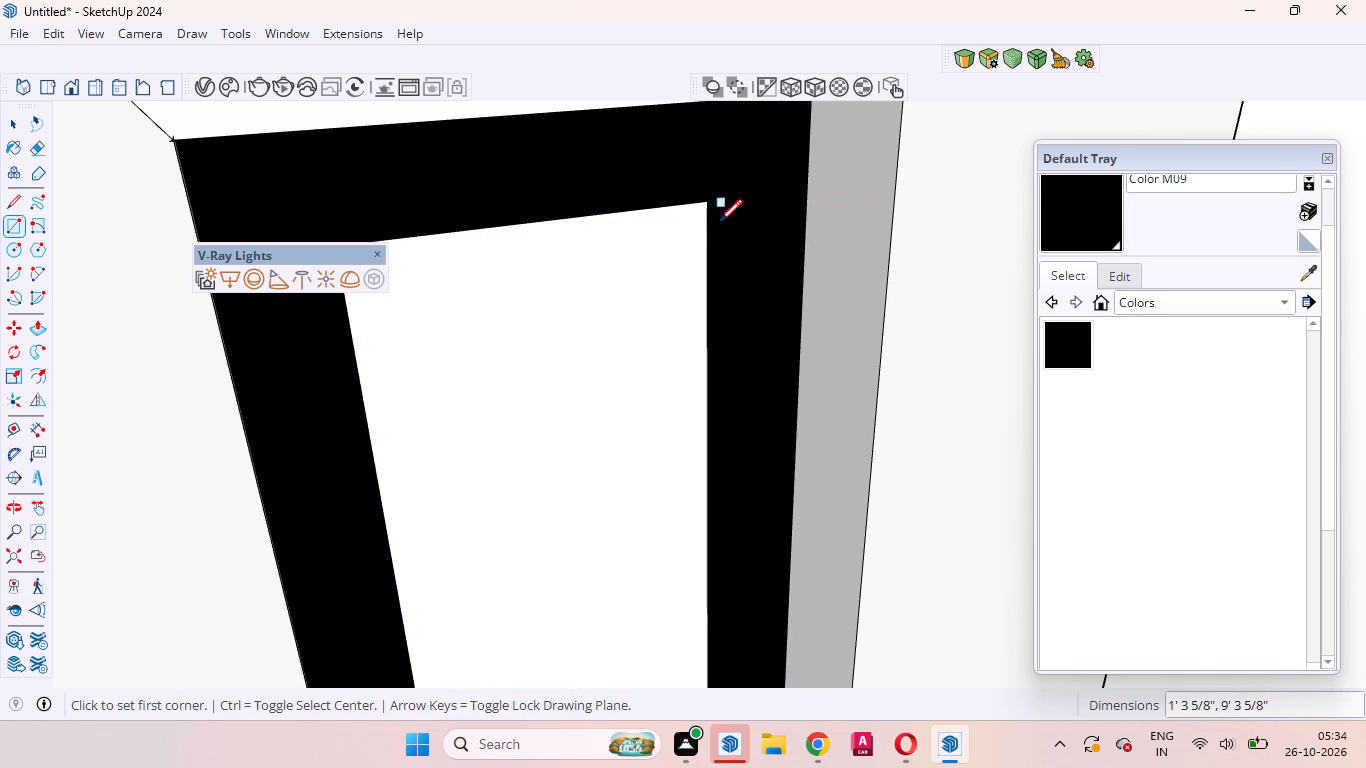
Paint the new pane of the neighbouring narrow window with Translucent Glass Gray from the Glass and Mirrors materials.
{"action": "key", "text": "space"}
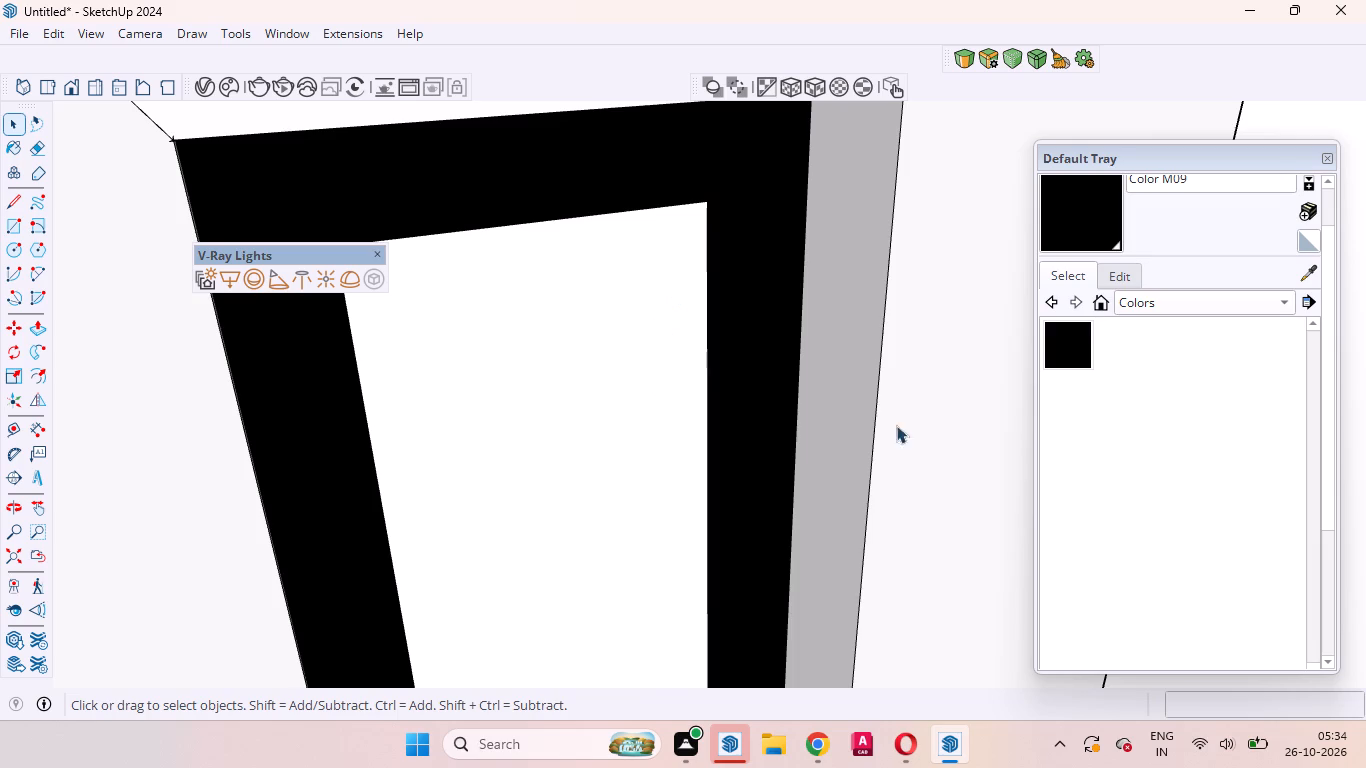
{"action": "left_click", "coordinate": [1289, 303]}
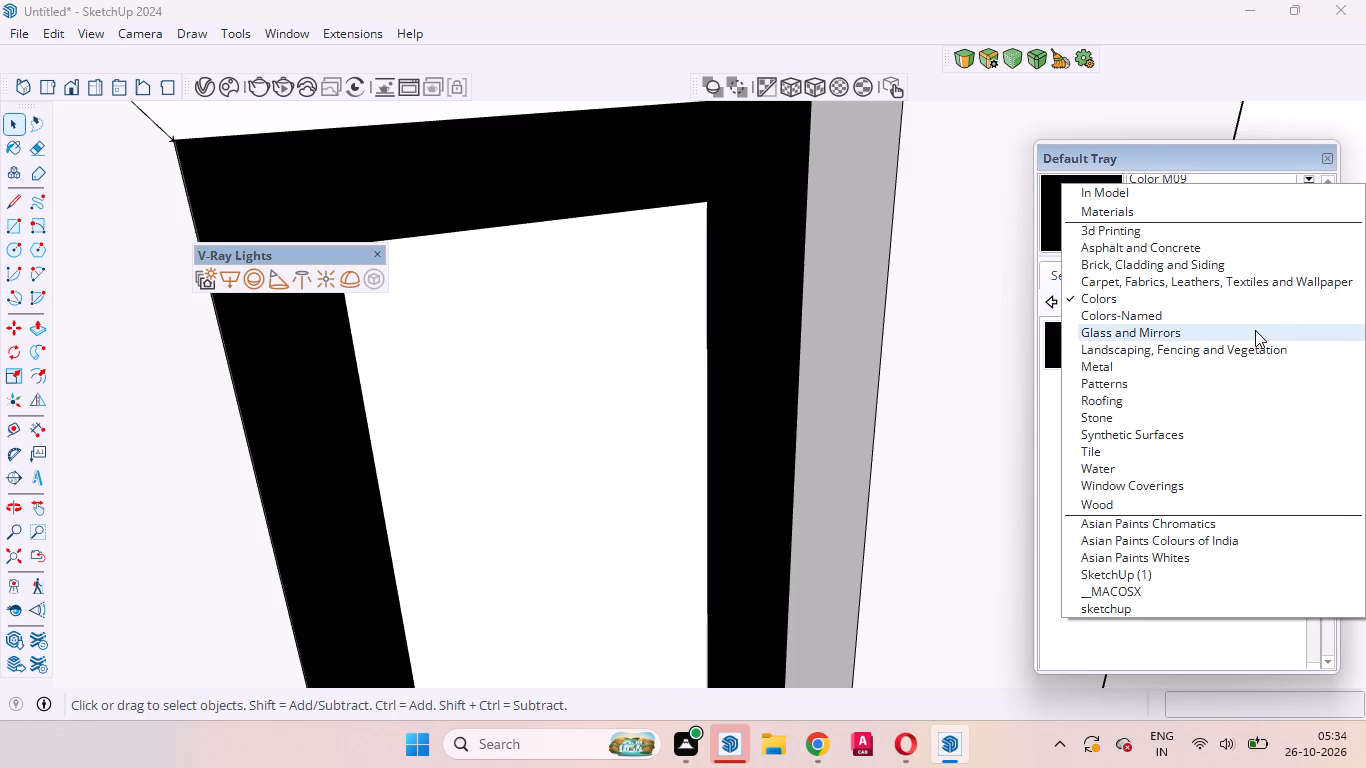
{"action": "left_click", "coordinate": [1255, 330]}
{"action": "left_click", "coordinate": [1160, 397]}
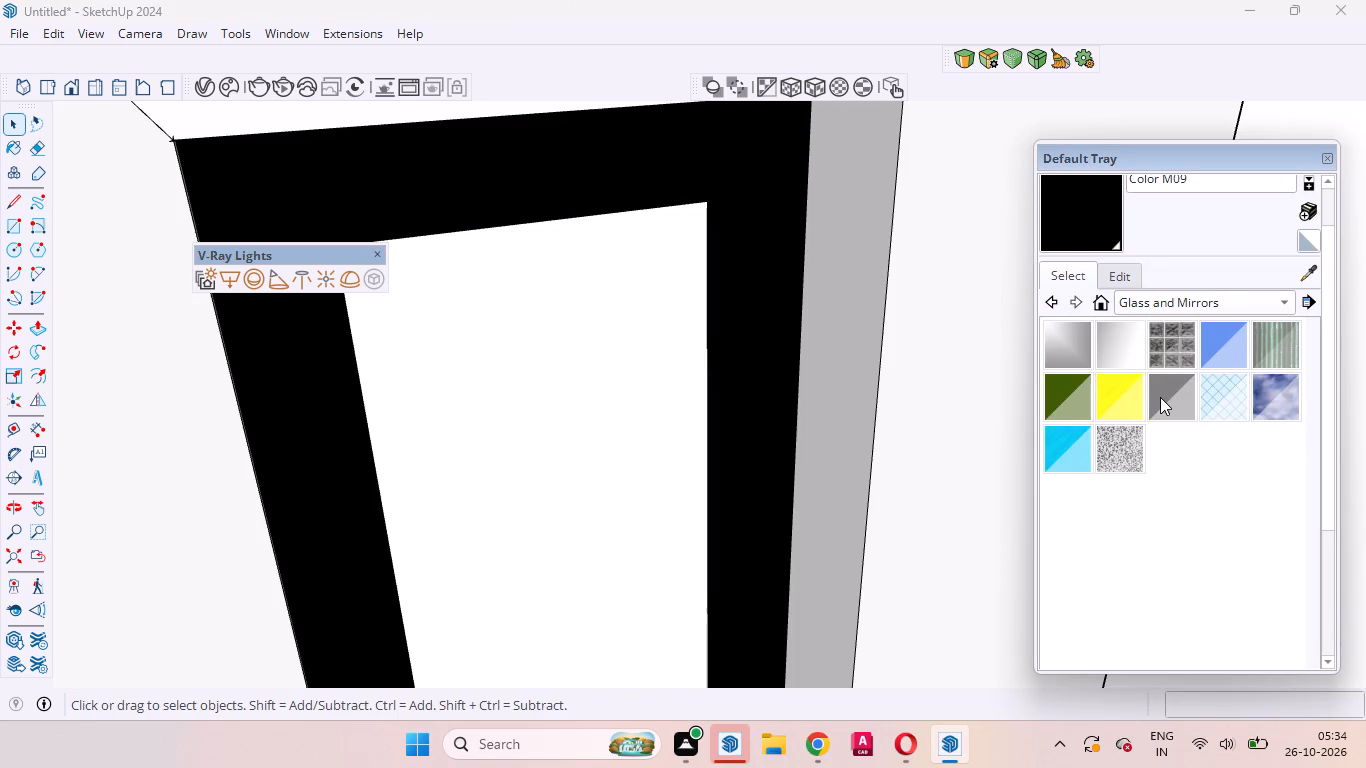
{"action": "left_click", "coordinate": [602, 410]}
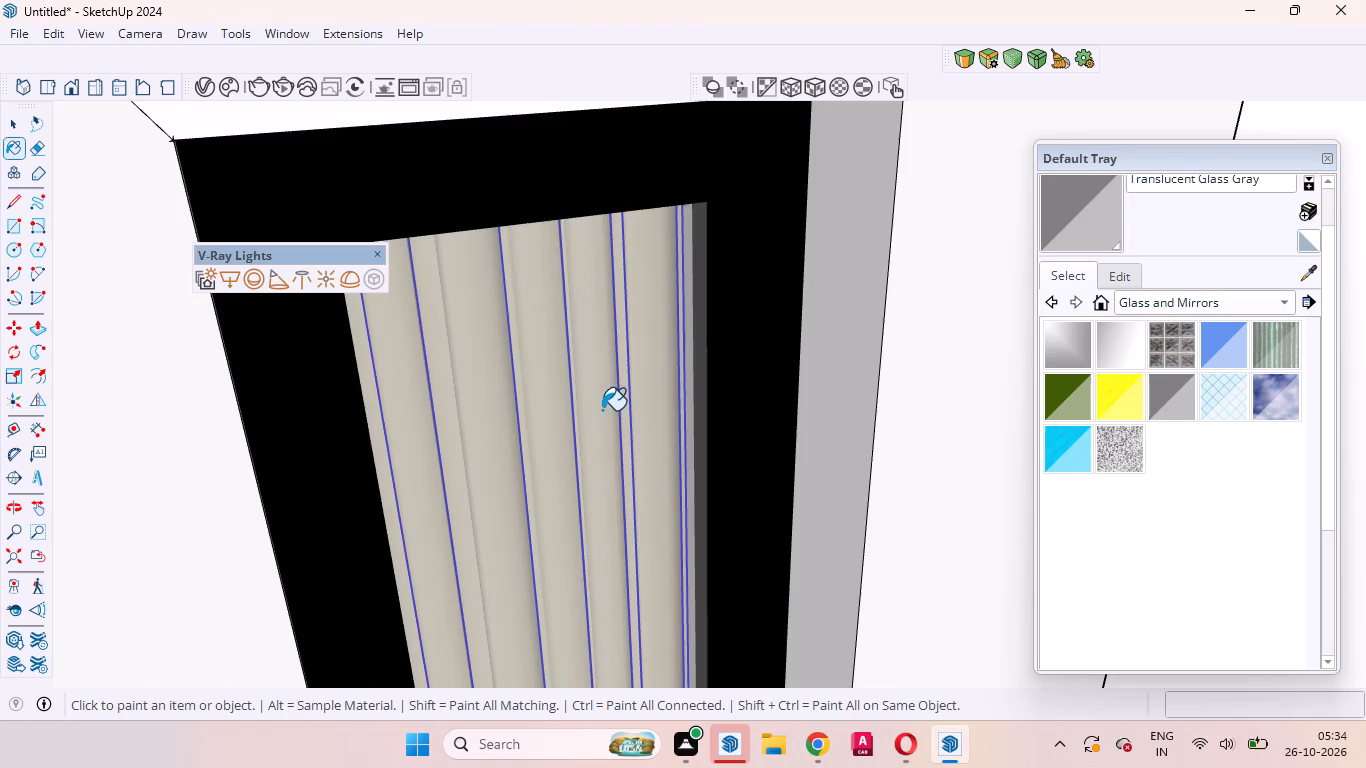
{"action": "scroll", "coordinate": [754, 409], "scroll_direction": "down", "scroll_amount": 4, "text": "ctrl"}
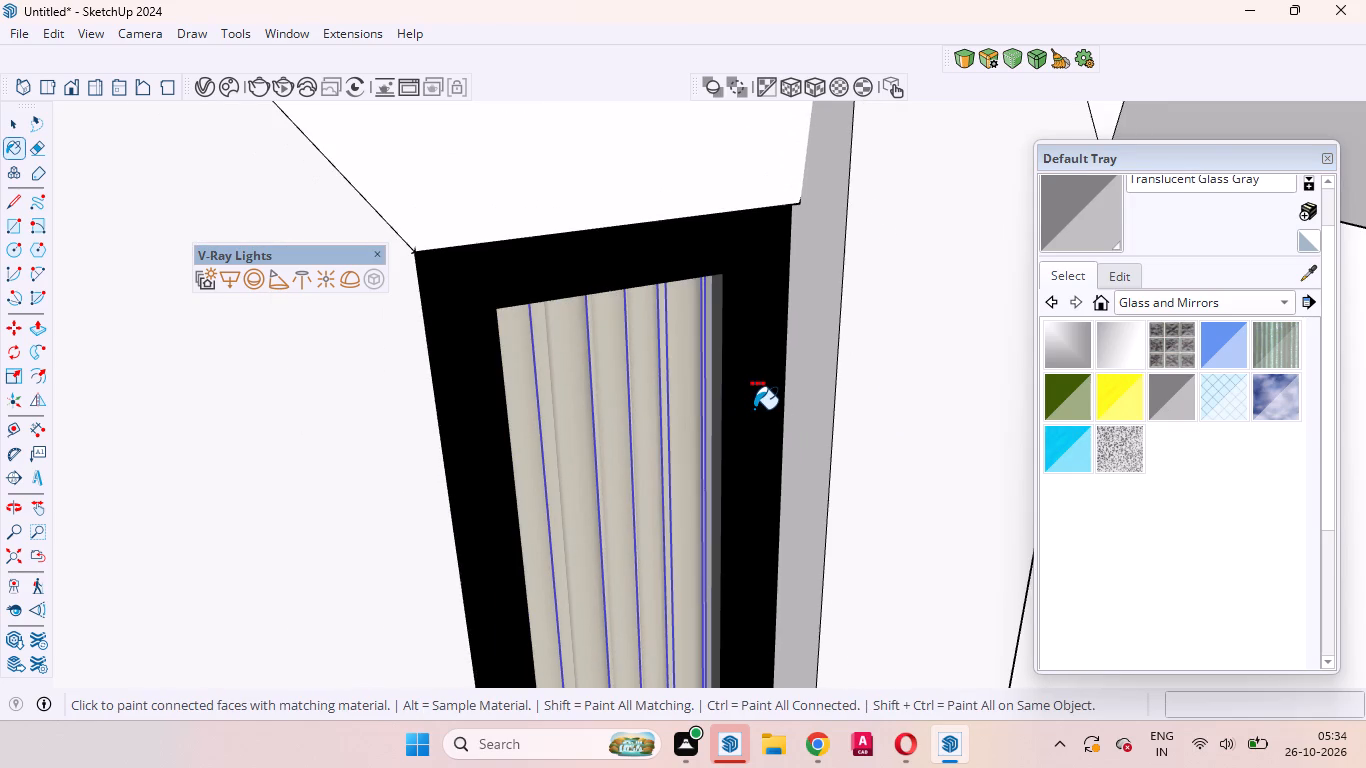
{"action": "scroll", "coordinate": [754, 409], "scroll_direction": "down", "scroll_amount": 1, "text": "ctrl"}
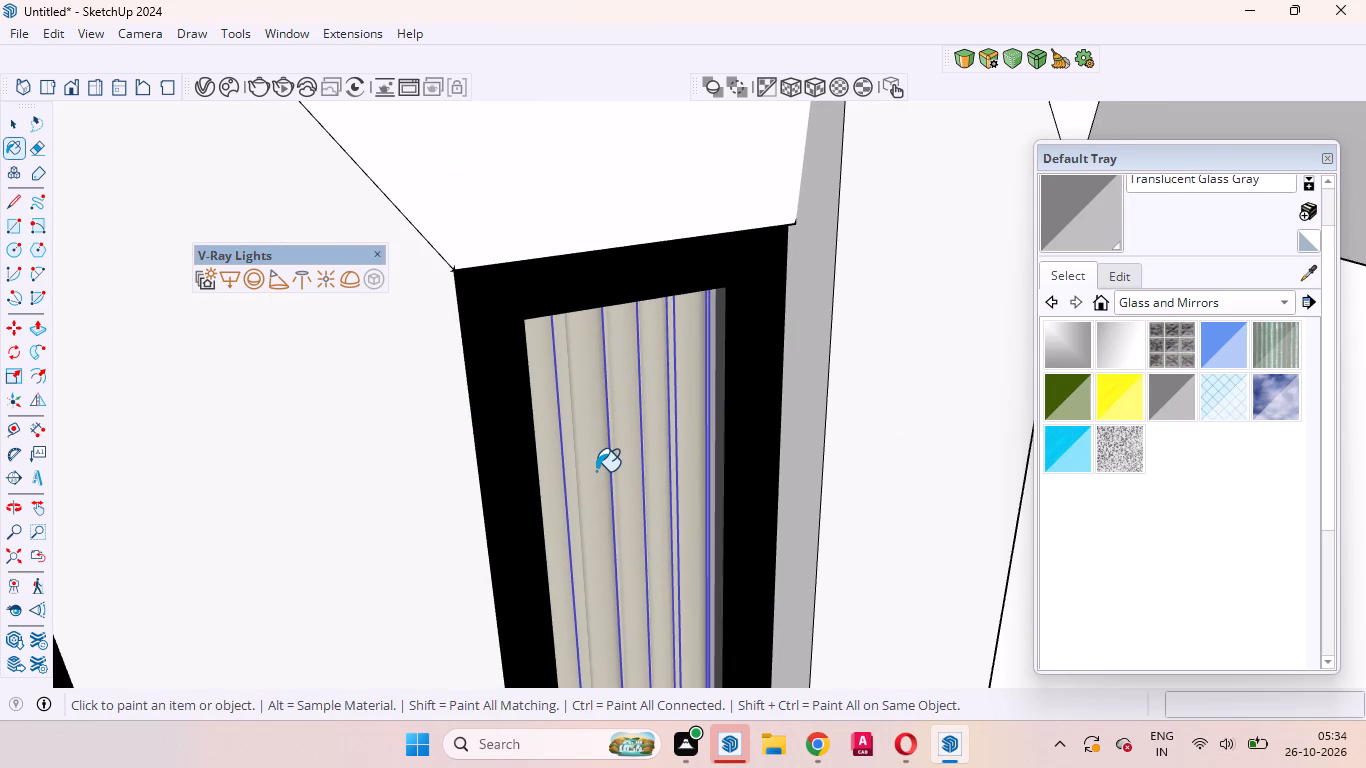
Paint the pane of the narrow window nearest the building's corner with Translucent Glass Gray and leave group editing.
{"action": "scroll", "coordinate": [596, 471], "scroll_direction": "down", "scroll_amount": 8, "text": "ctrl"}
{"action": "left_click", "coordinate": [318, 546]}
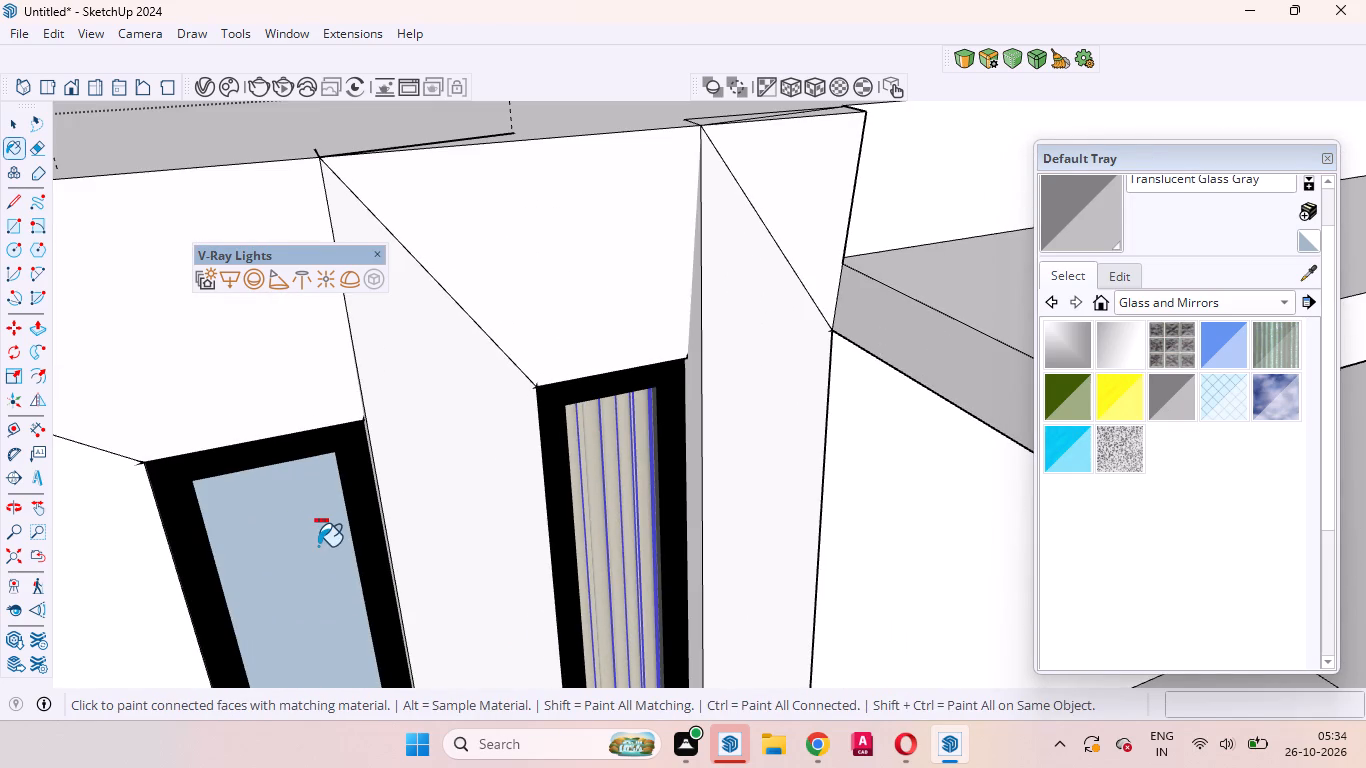
{"action": "key", "text": "space"}
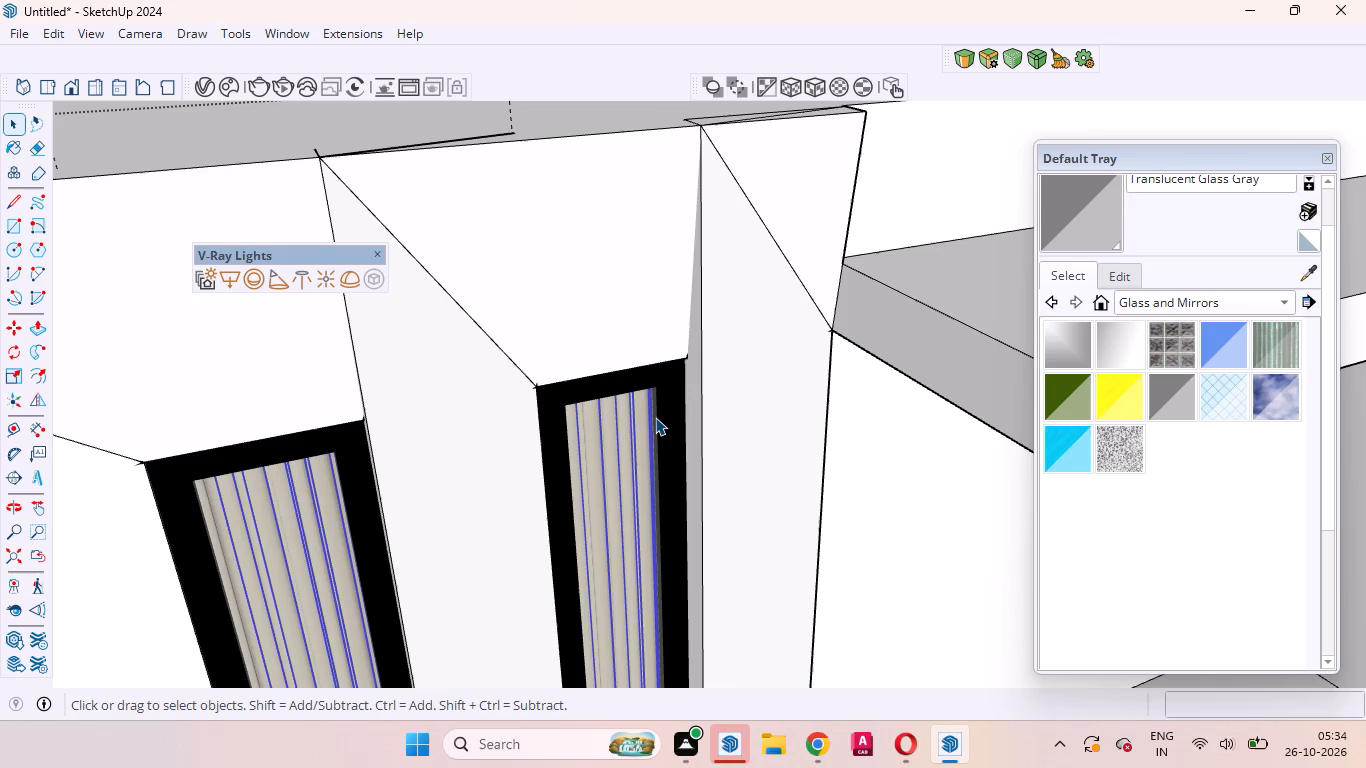
{"action": "scroll", "coordinate": [655, 417], "scroll_direction": "down", "scroll_amount": 15}
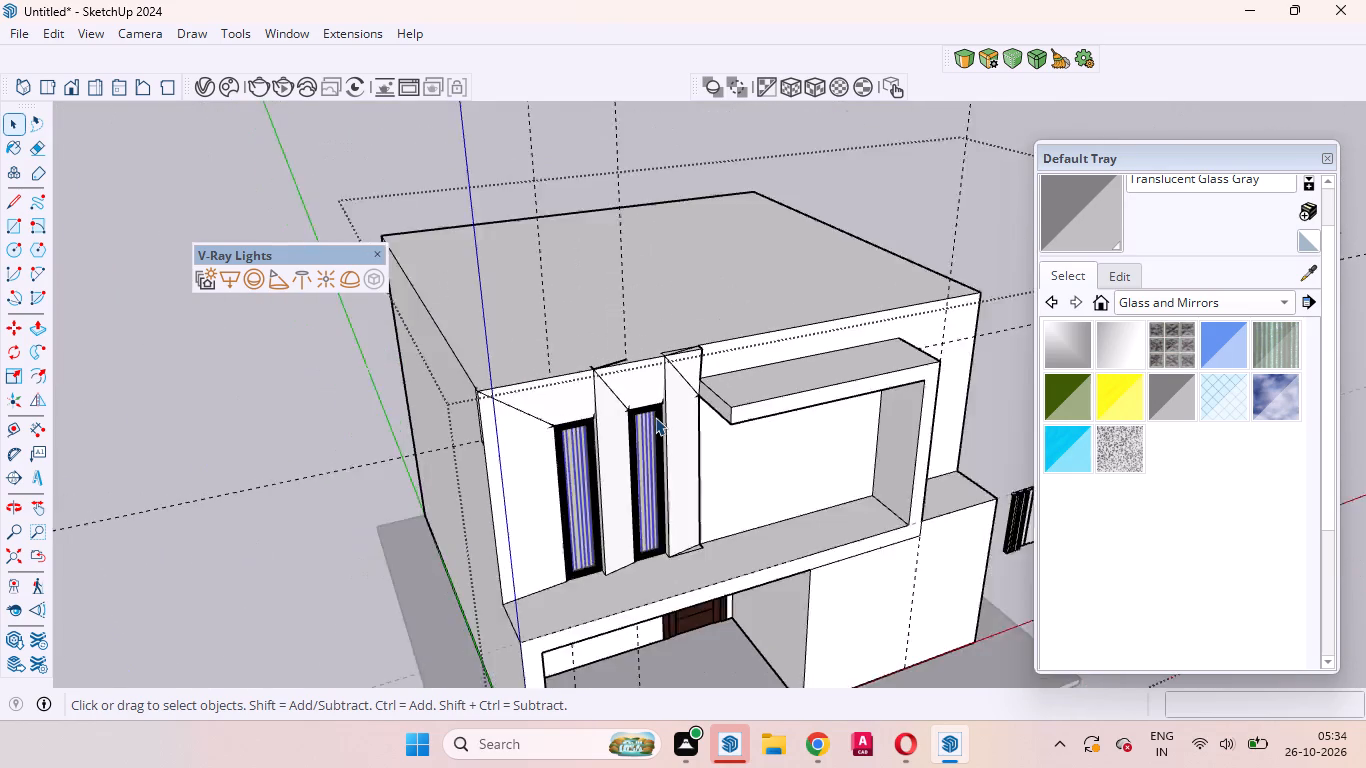
{"action": "scroll", "coordinate": [655, 417], "scroll_direction": "down", "scroll_amount": 7}
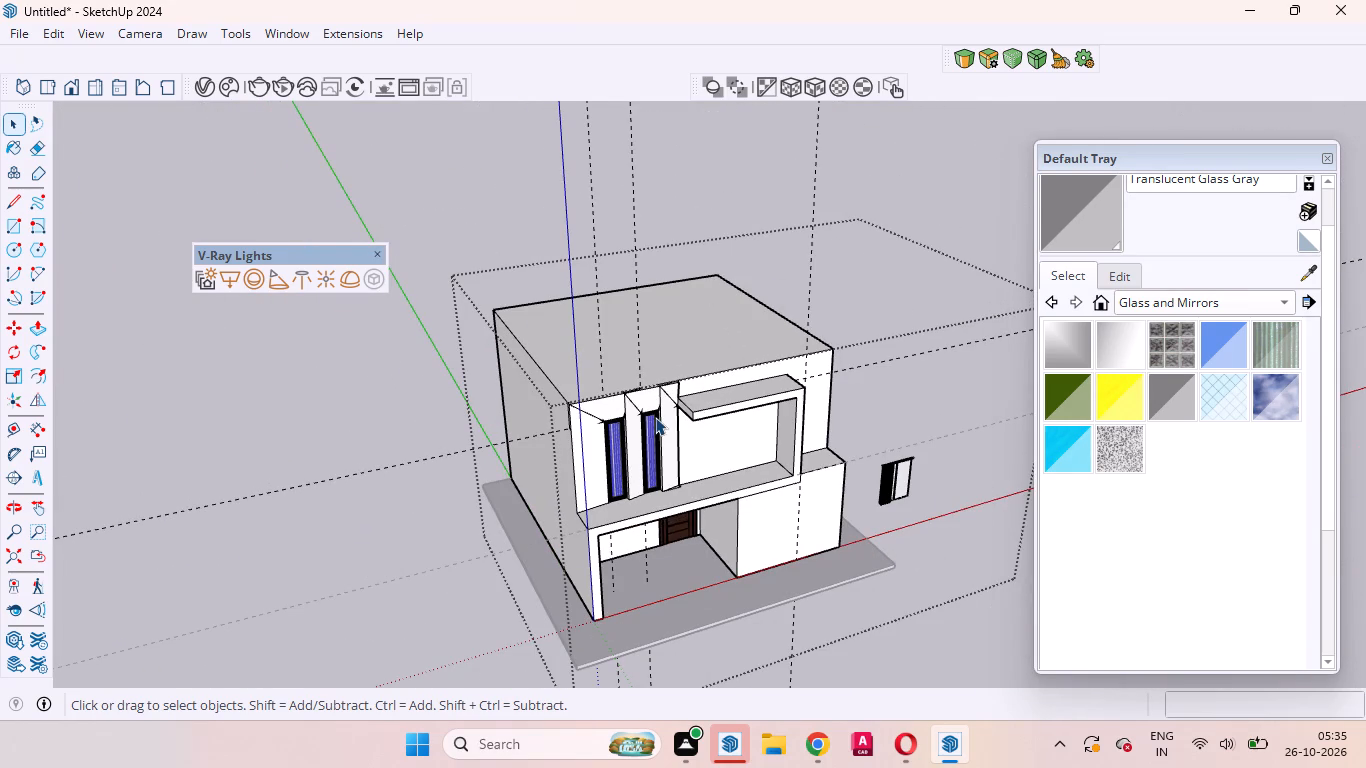
{"action": "left_click", "coordinate": [371, 475]}
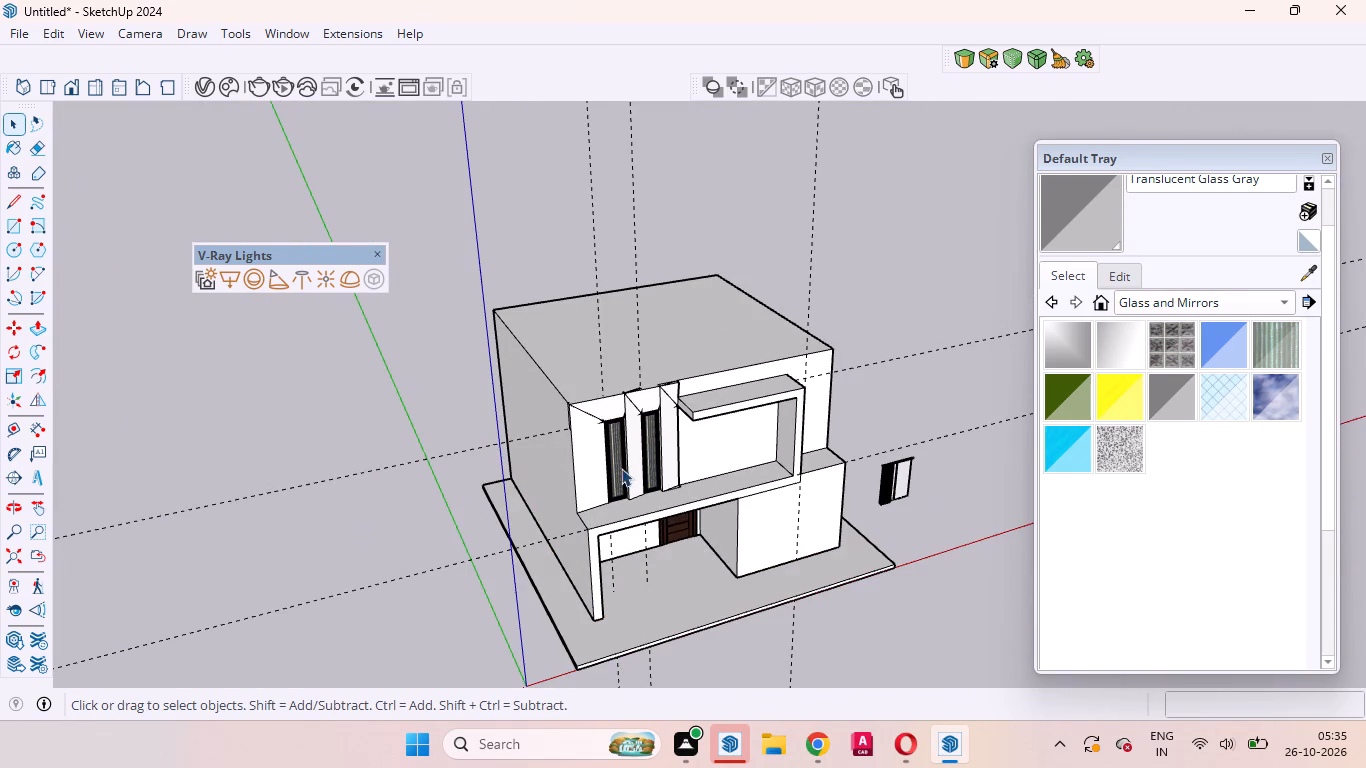
Delete the leftover window piece standing apart beside the building, inside the building group.
{"action": "scroll", "coordinate": [663, 490], "scroll_direction": "up", "scroll_amount": 11}
{"action": "middle_click_drag", "start_coordinate": [663, 499], "coordinate": [603, 432]}
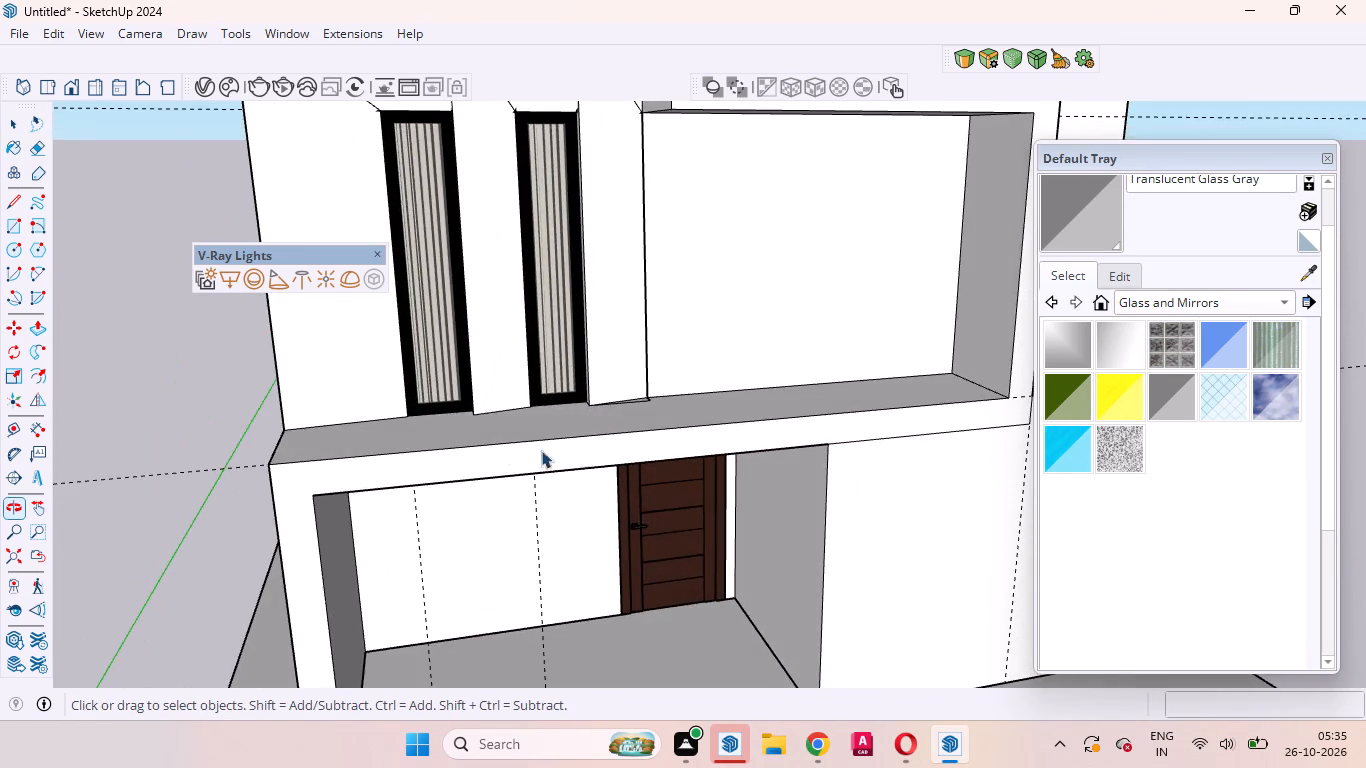
{"action": "scroll", "coordinate": [508, 447], "scroll_direction": "down", "scroll_amount": 14}
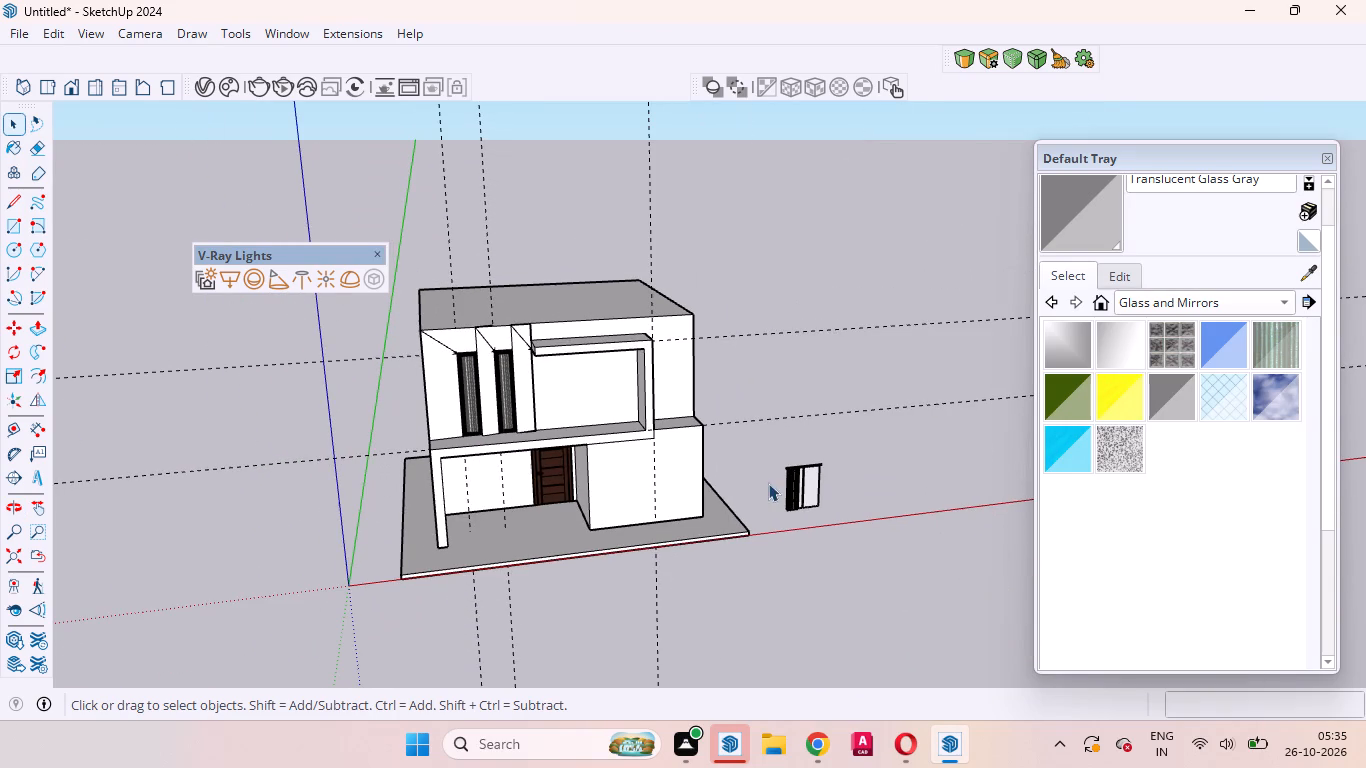
{"action": "left_click", "coordinate": [787, 498]}
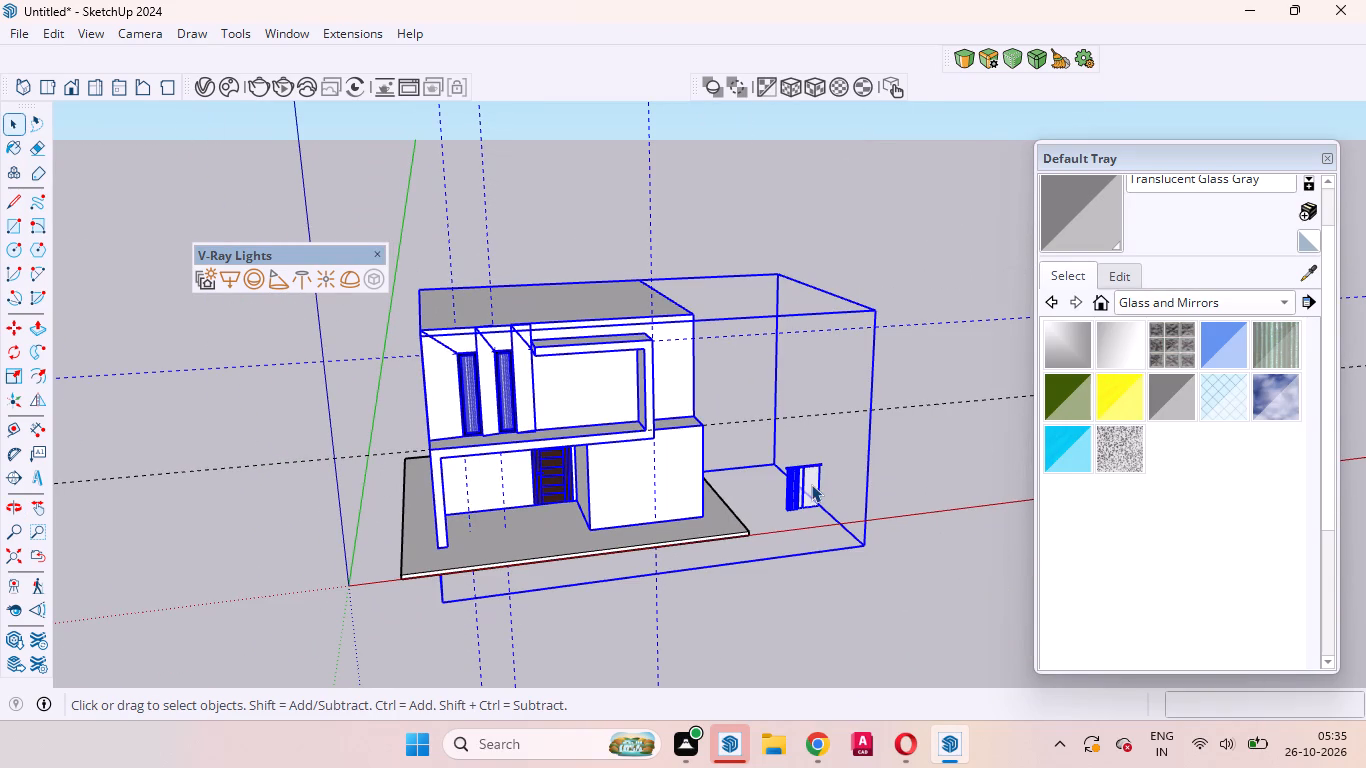
{"action": "double_click", "coordinate": [810, 483]}
{"action": "left_click_drag", "start_coordinate": [835, 522], "coordinate": [769, 446]}
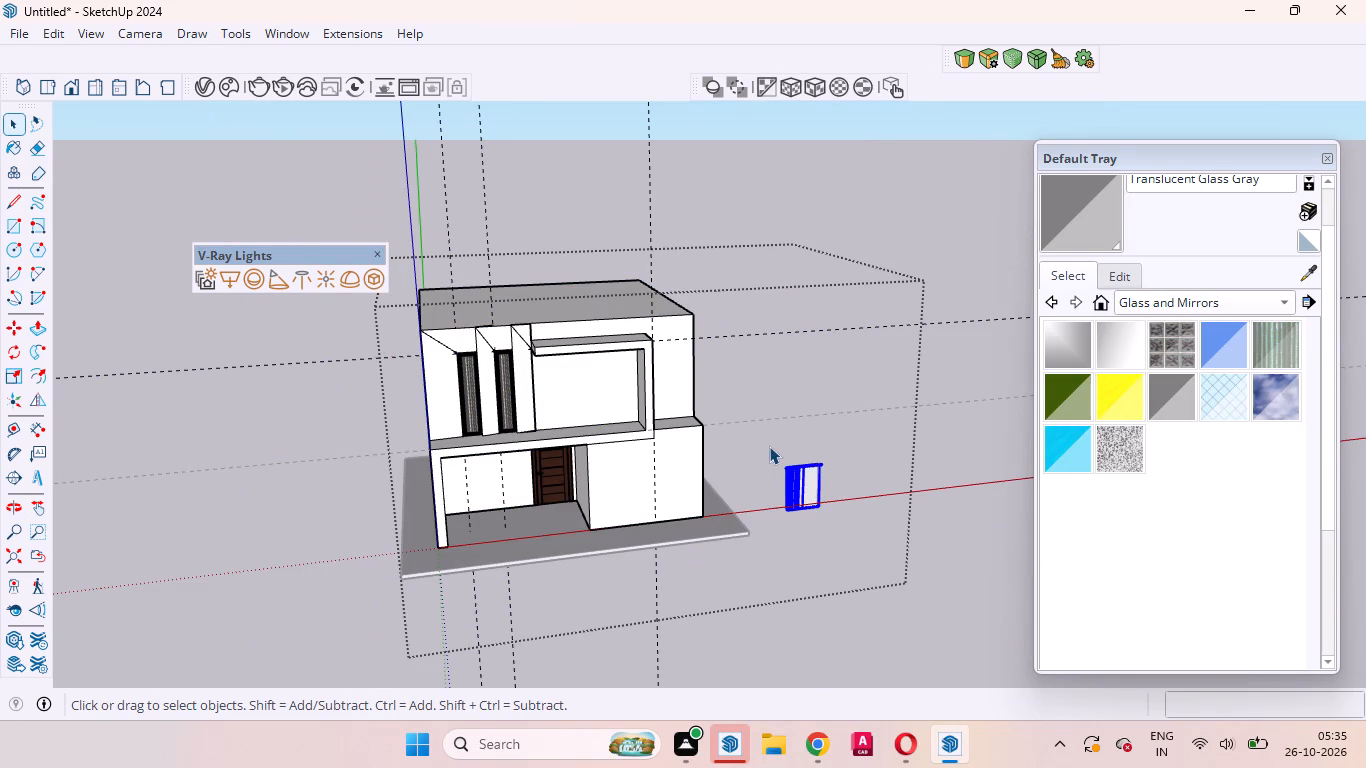
{"action": "key", "text": "Delete"}
{"action": "left_click", "coordinate": [769, 446]}
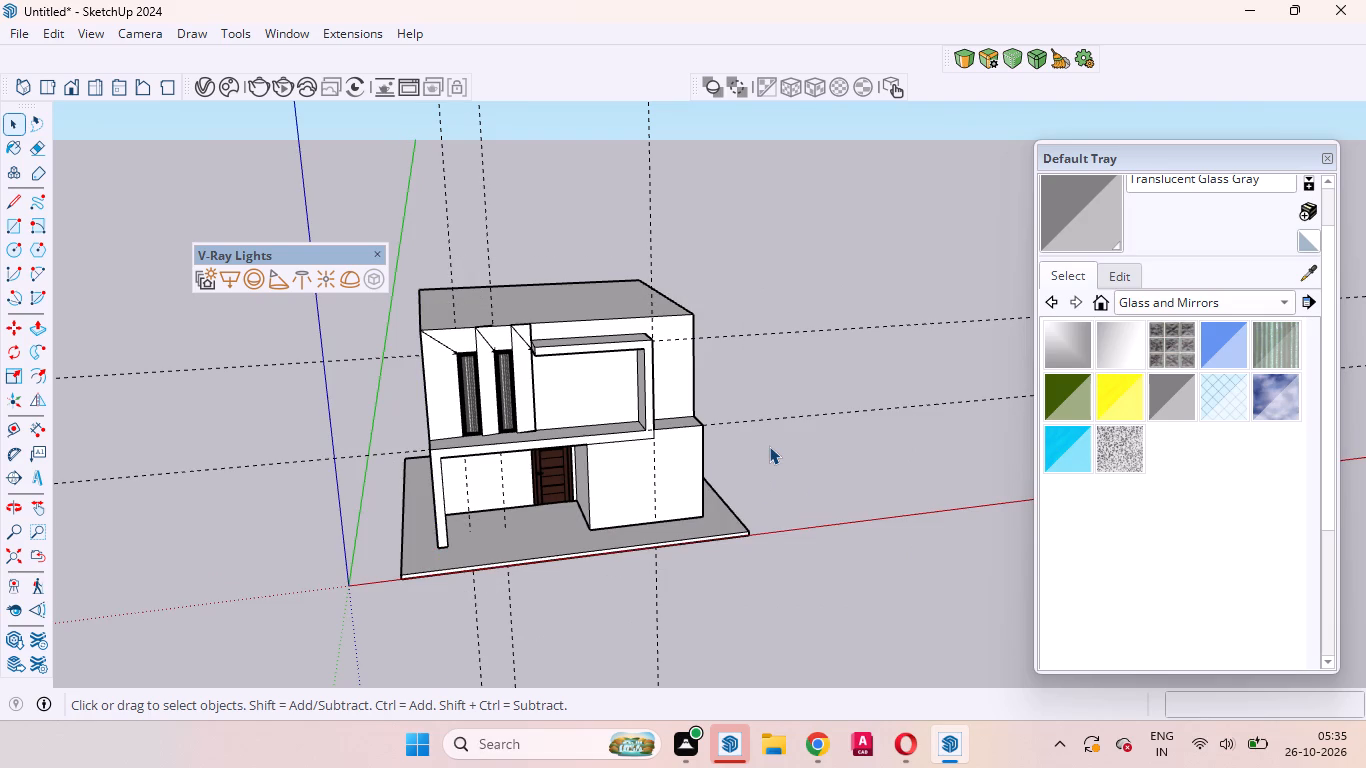
Inside the building group, delete the three vertical guide lines and the horizontal guide line crossing the upper storey.
{"action": "scroll", "coordinate": [760, 442], "scroll_direction": "up", "scroll_amount": 4}
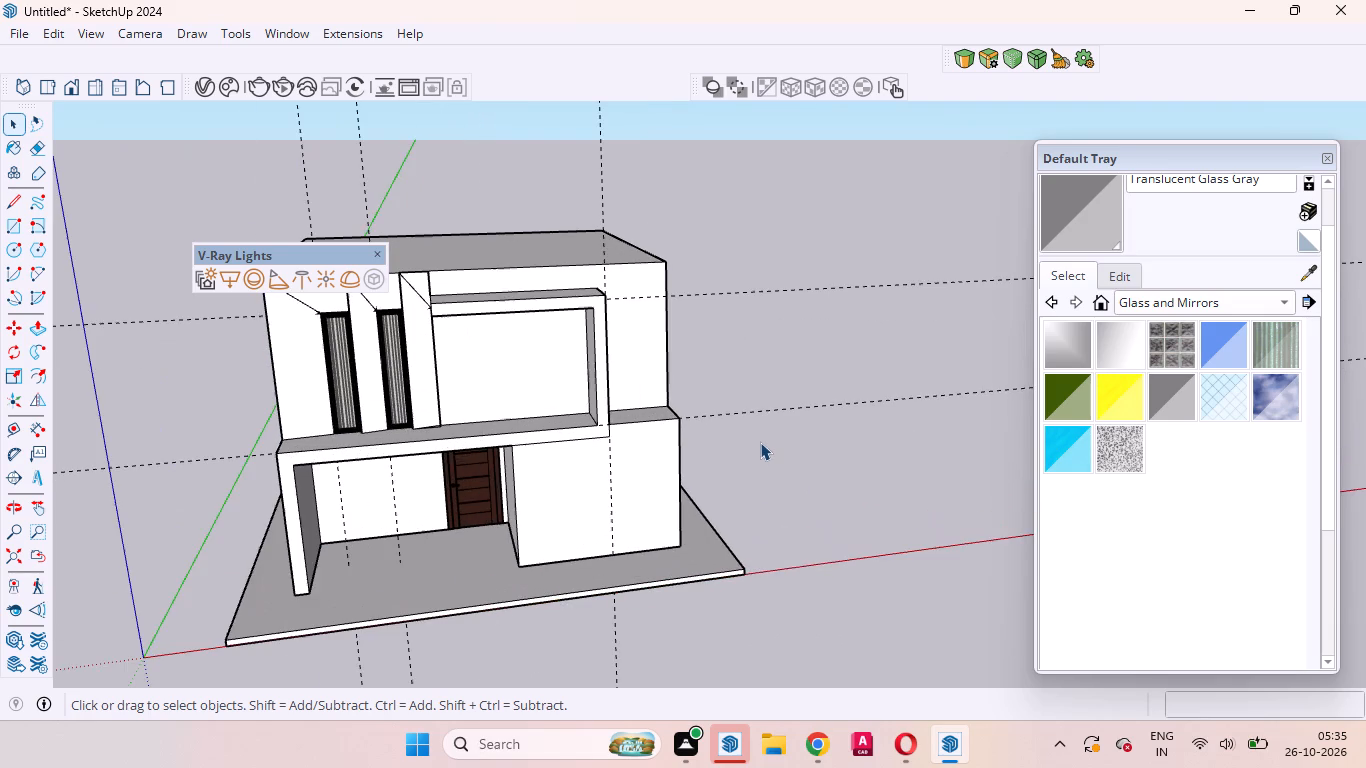
{"action": "scroll", "coordinate": [827, 453], "scroll_direction": "down", "scroll_amount": 9}
{"action": "middle_click_drag", "start_coordinate": [689, 480], "coordinate": [647, 467]}
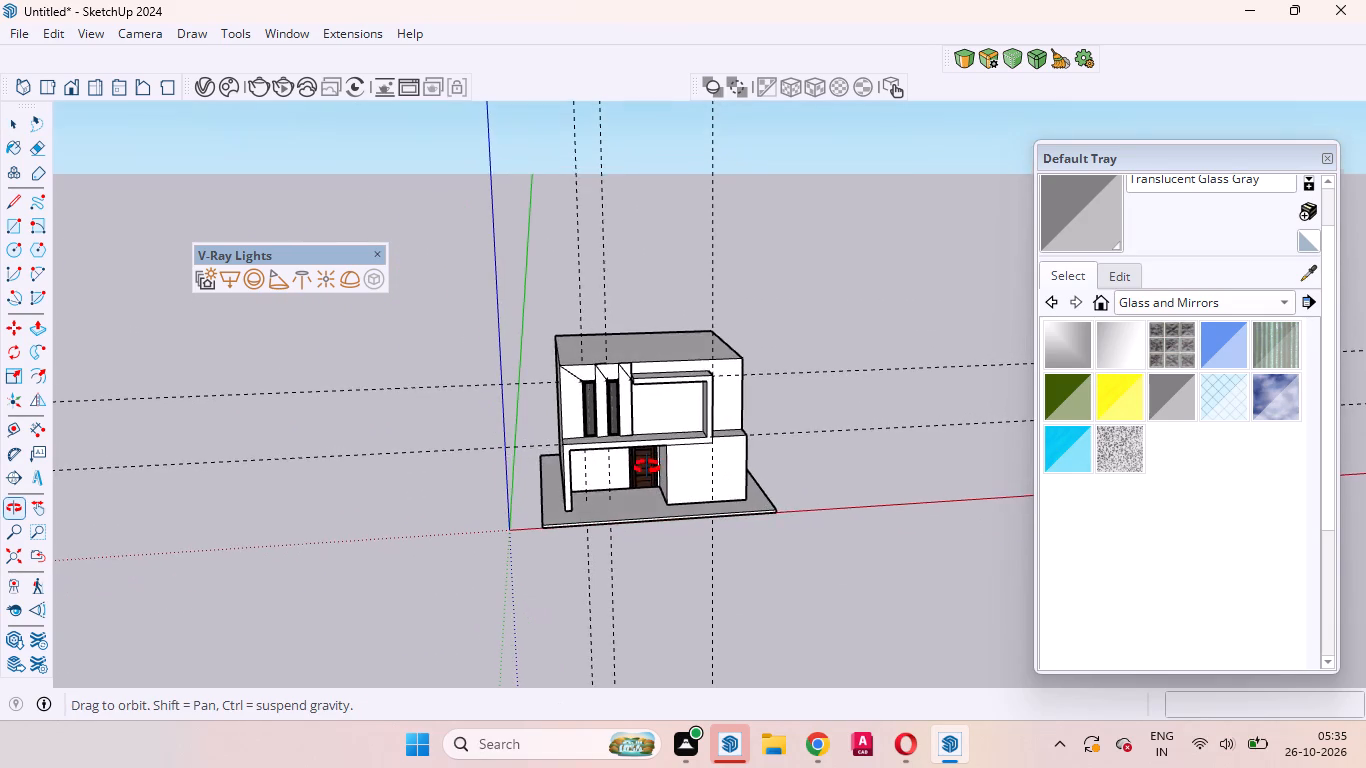
{"action": "middle_click_drag", "start_coordinate": [647, 467], "coordinate": [654, 400]}
{"action": "scroll", "coordinate": [649, 397], "scroll_direction": "up", "scroll_amount": 7}
{"action": "scroll", "coordinate": [692, 454], "scroll_direction": "down", "scroll_amount": 6}
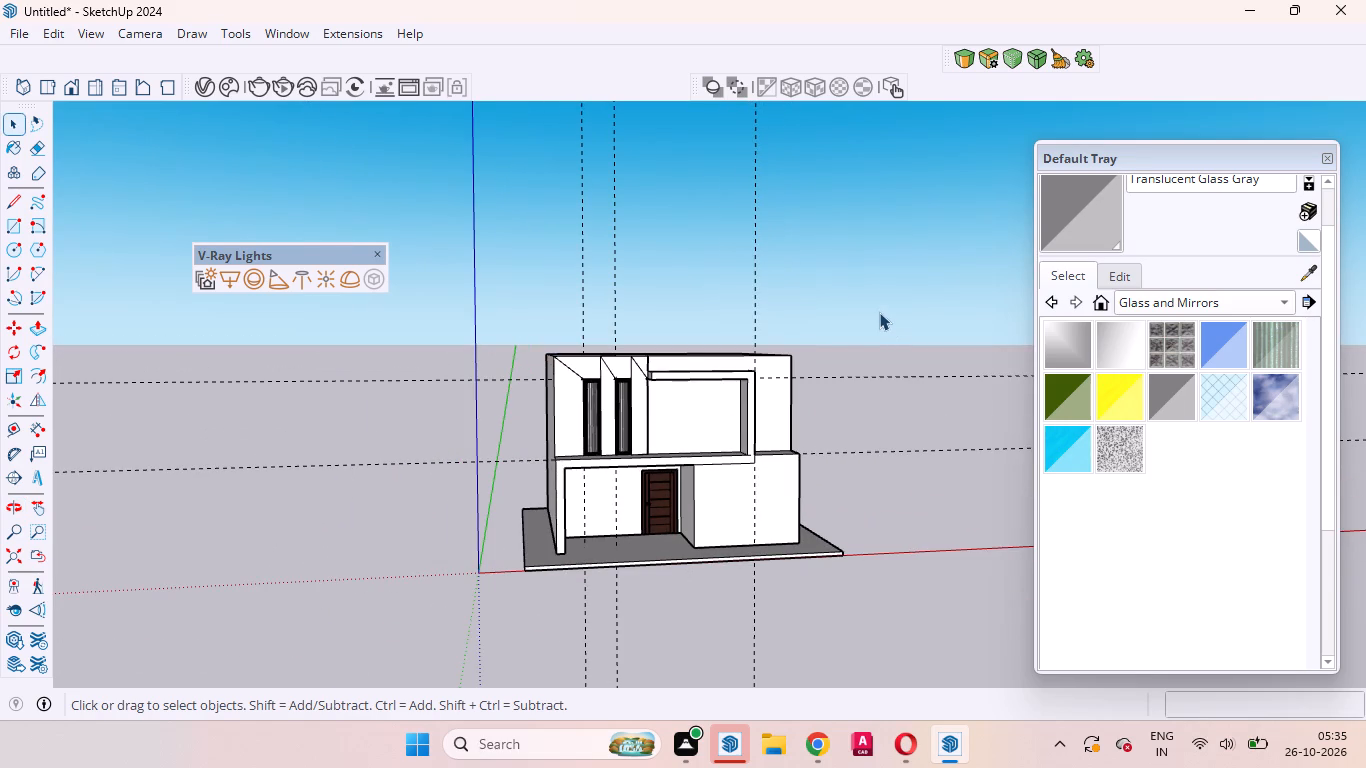
{"action": "left_click_drag", "start_coordinate": [852, 285], "coordinate": [777, 243]}
{"action": "left_click_drag", "start_coordinate": [777, 243], "coordinate": [568, 215]}
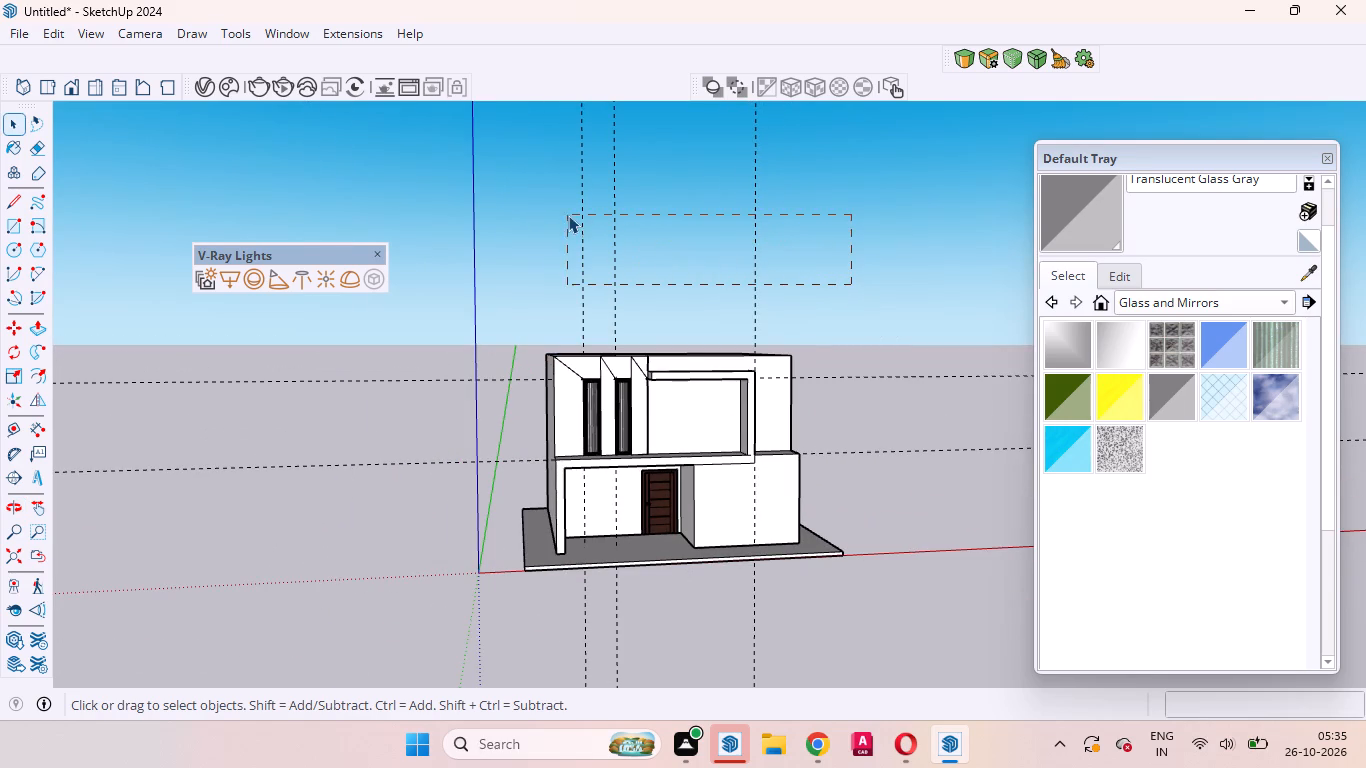
{"action": "left_click_drag", "start_coordinate": [568, 215], "coordinate": [564, 205]}
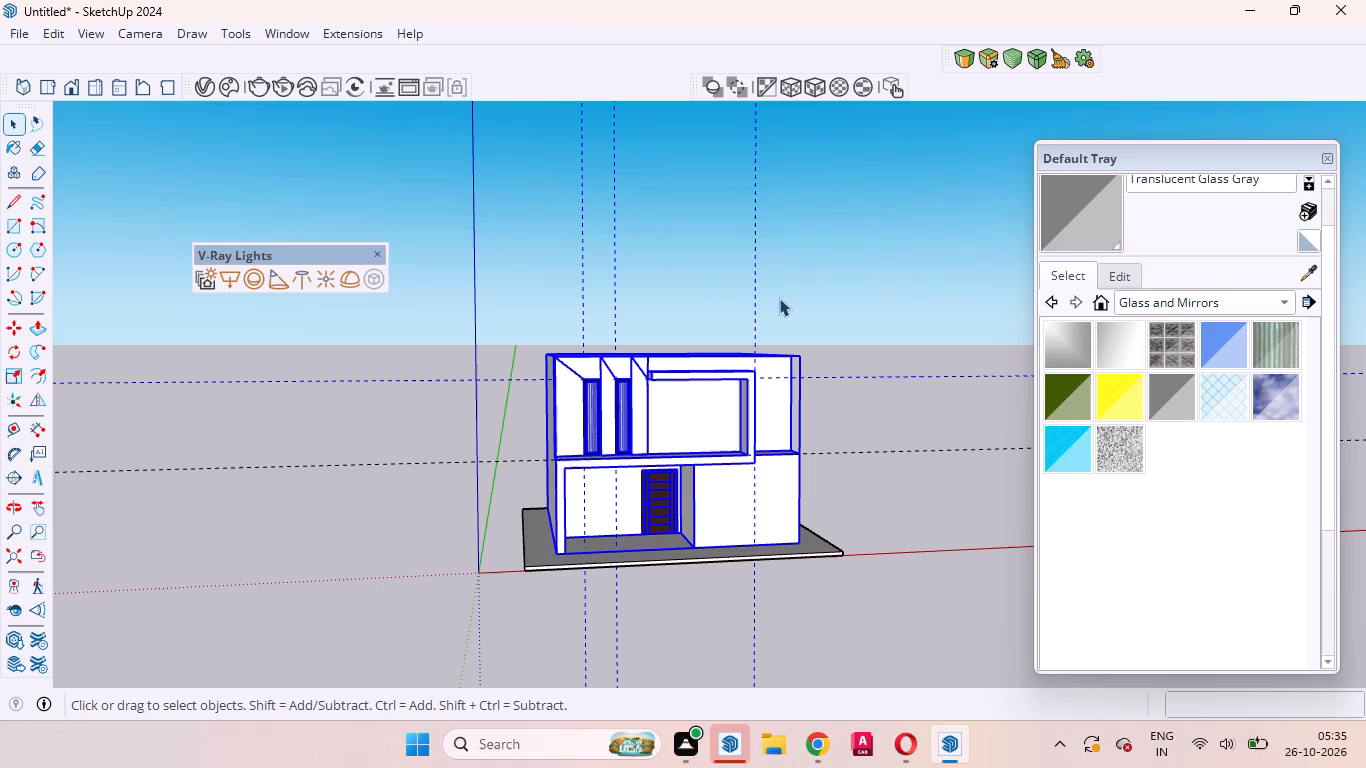
{"action": "triple_click", "coordinate": [691, 406]}
{"action": "triple_click", "coordinate": [686, 401]}
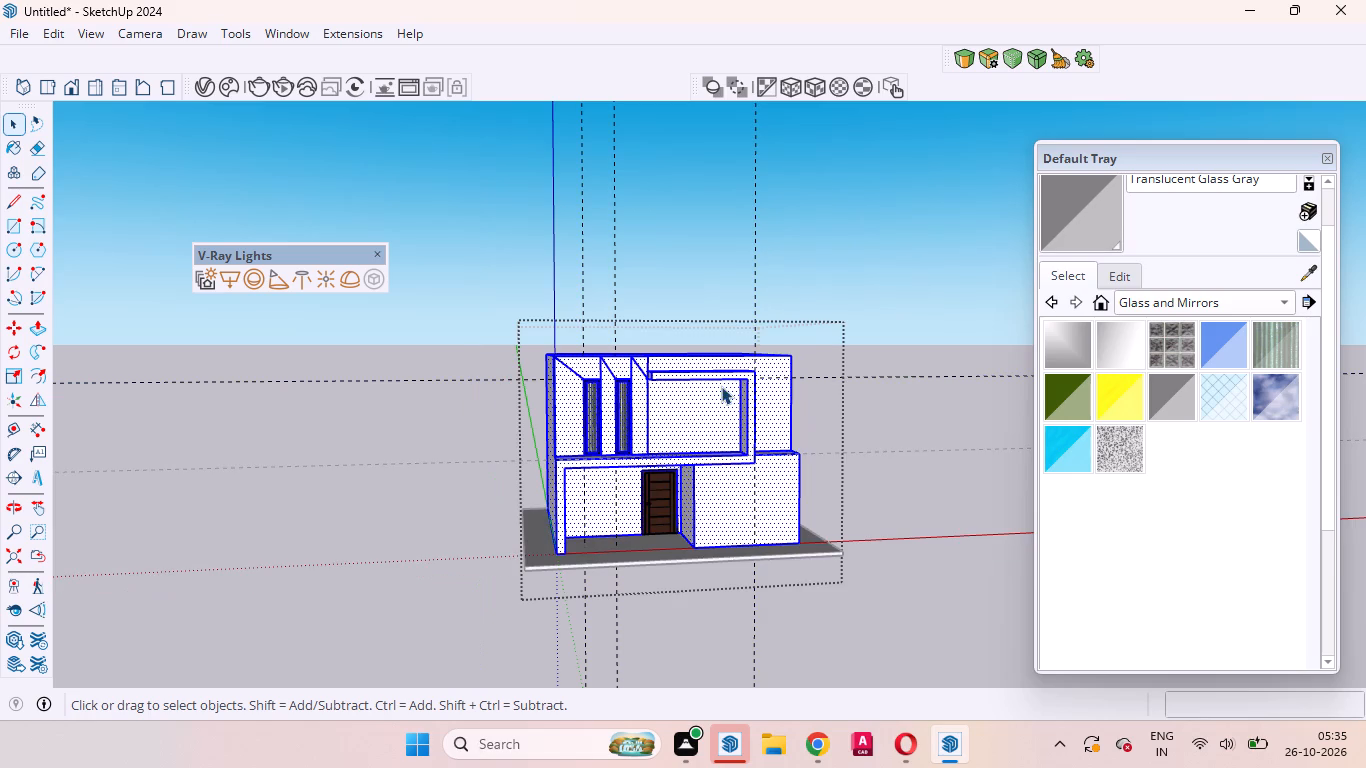
{"action": "left_click_drag", "start_coordinate": [780, 296], "coordinate": [679, 264]}
{"action": "left_click_drag", "start_coordinate": [679, 264], "coordinate": [525, 249]}
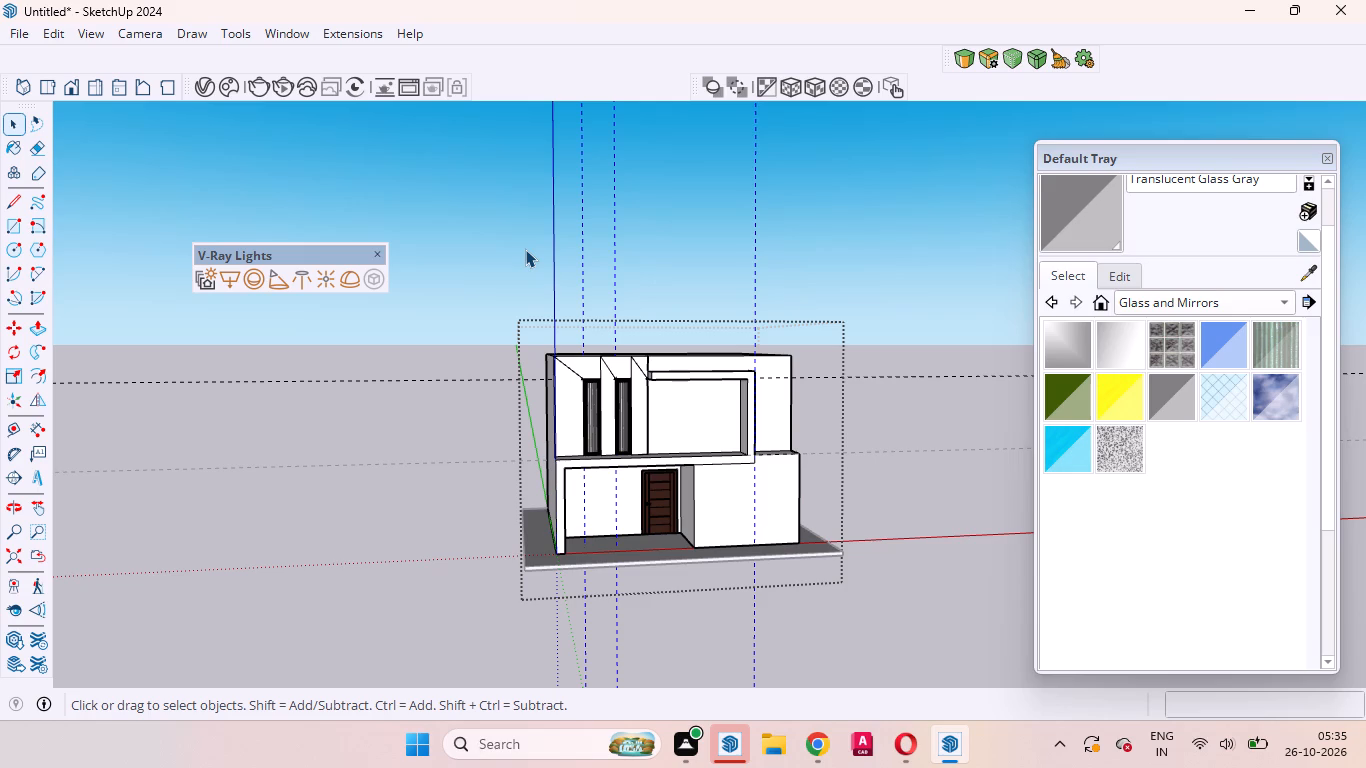
{"action": "key", "text": "Delete"}
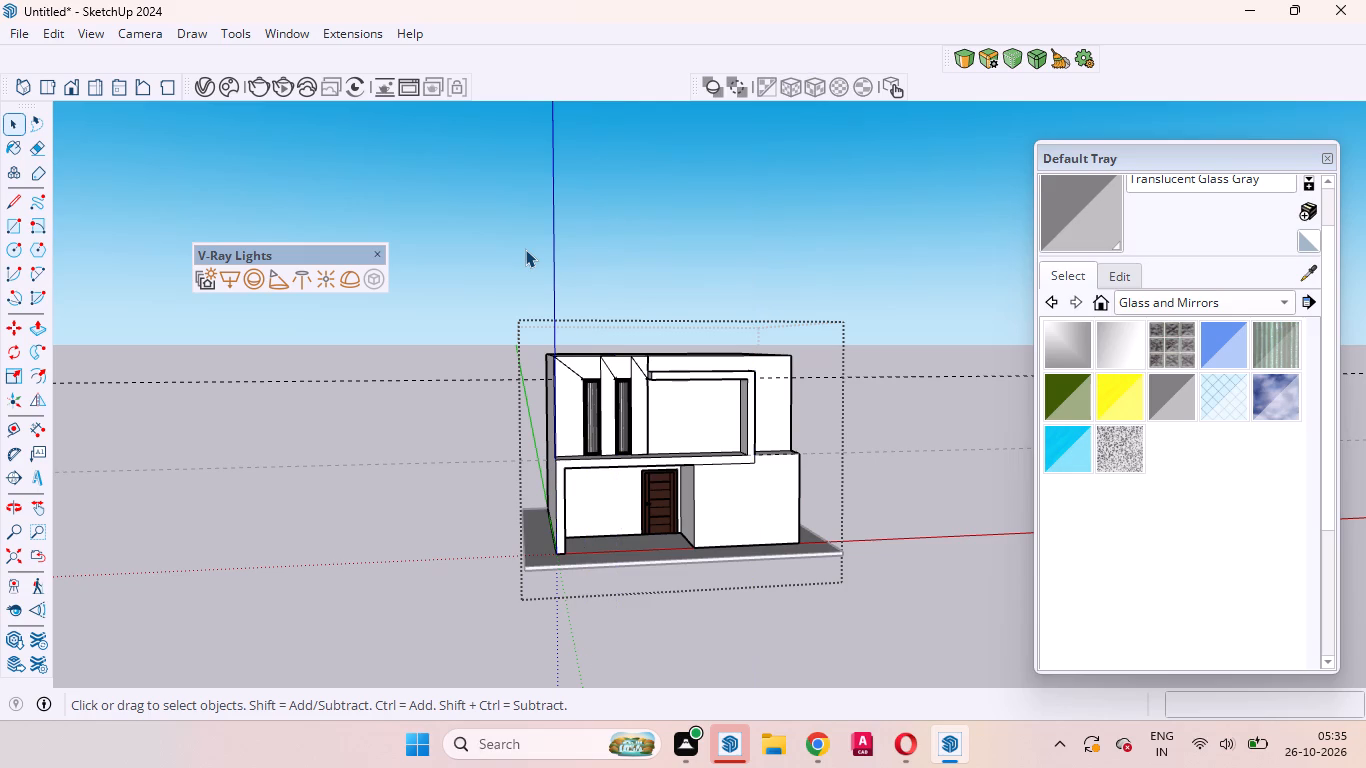
{"action": "left_click_drag", "start_coordinate": [395, 410], "coordinate": [286, 313]}
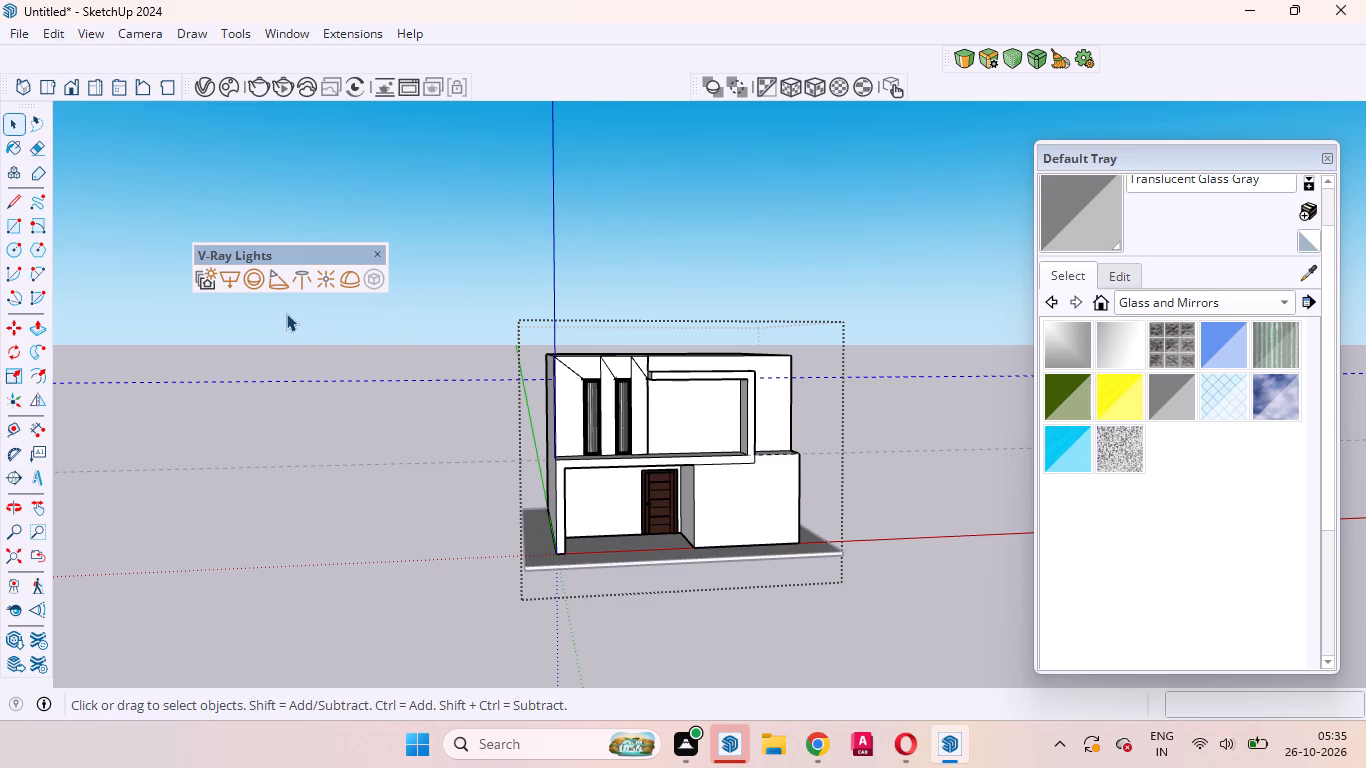
{"action": "key", "text": "Delete"}
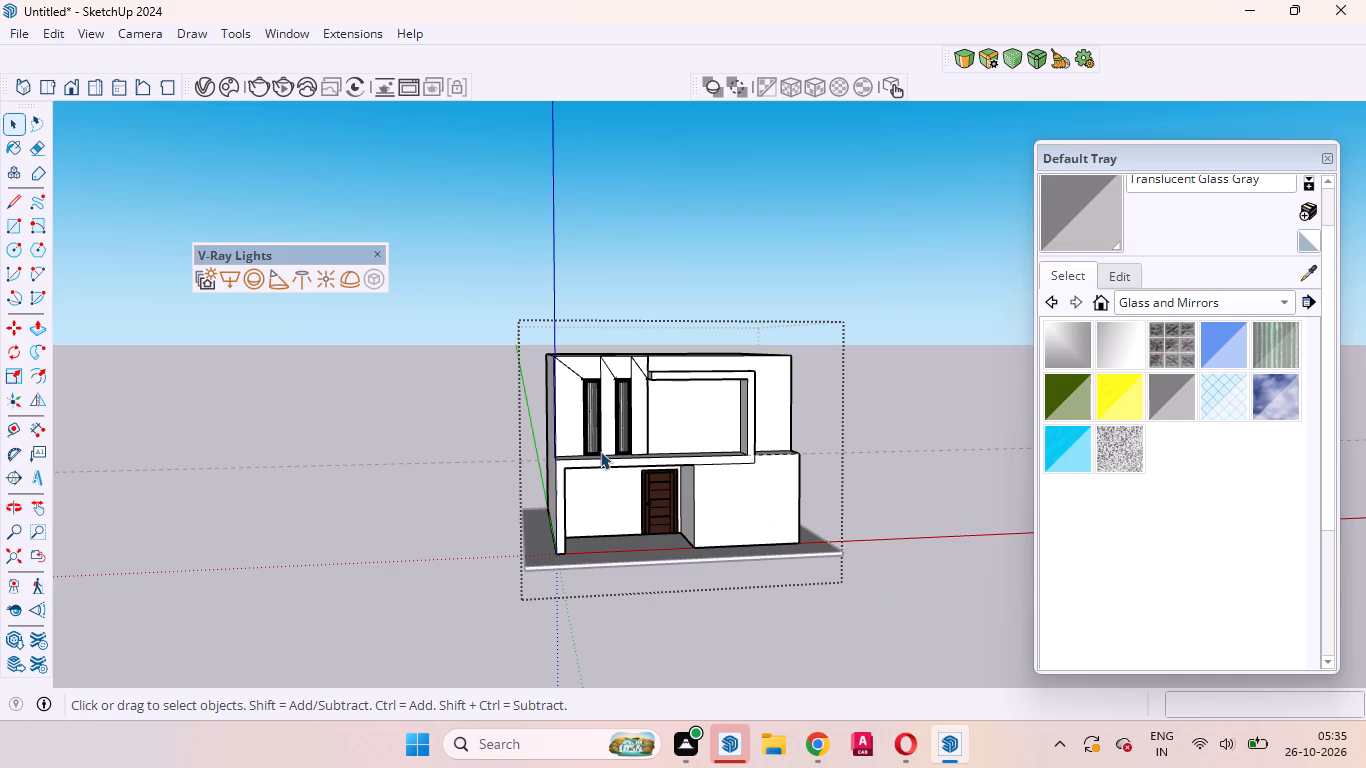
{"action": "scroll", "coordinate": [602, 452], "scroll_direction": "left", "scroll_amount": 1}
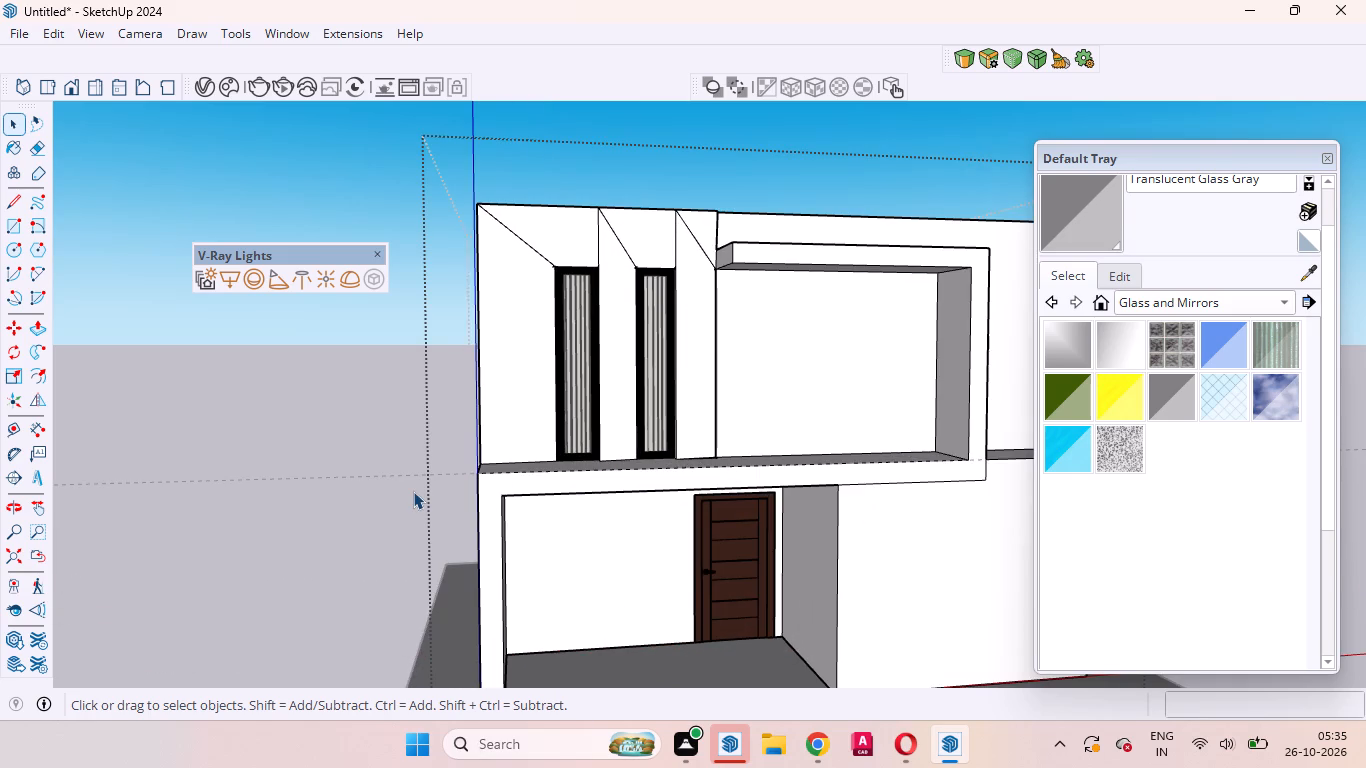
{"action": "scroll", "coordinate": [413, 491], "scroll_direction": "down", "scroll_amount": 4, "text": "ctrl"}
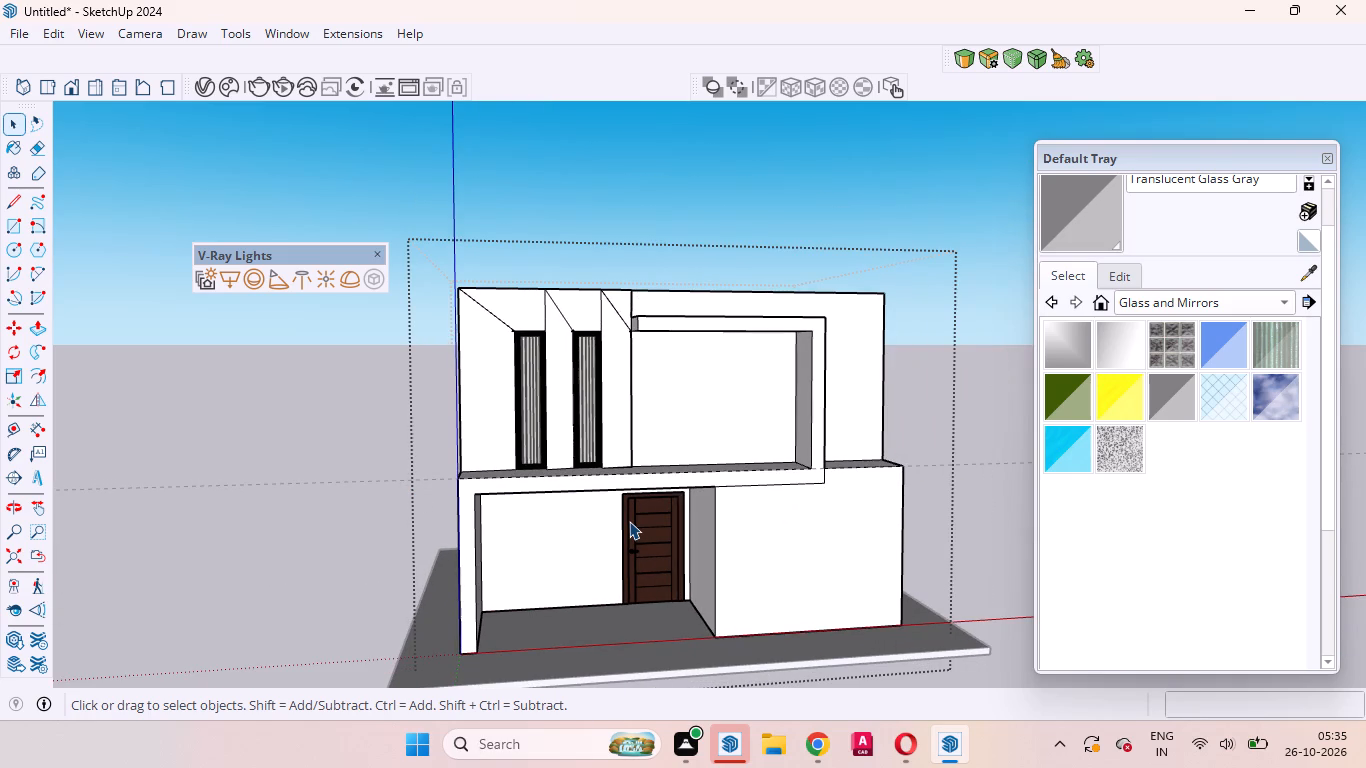
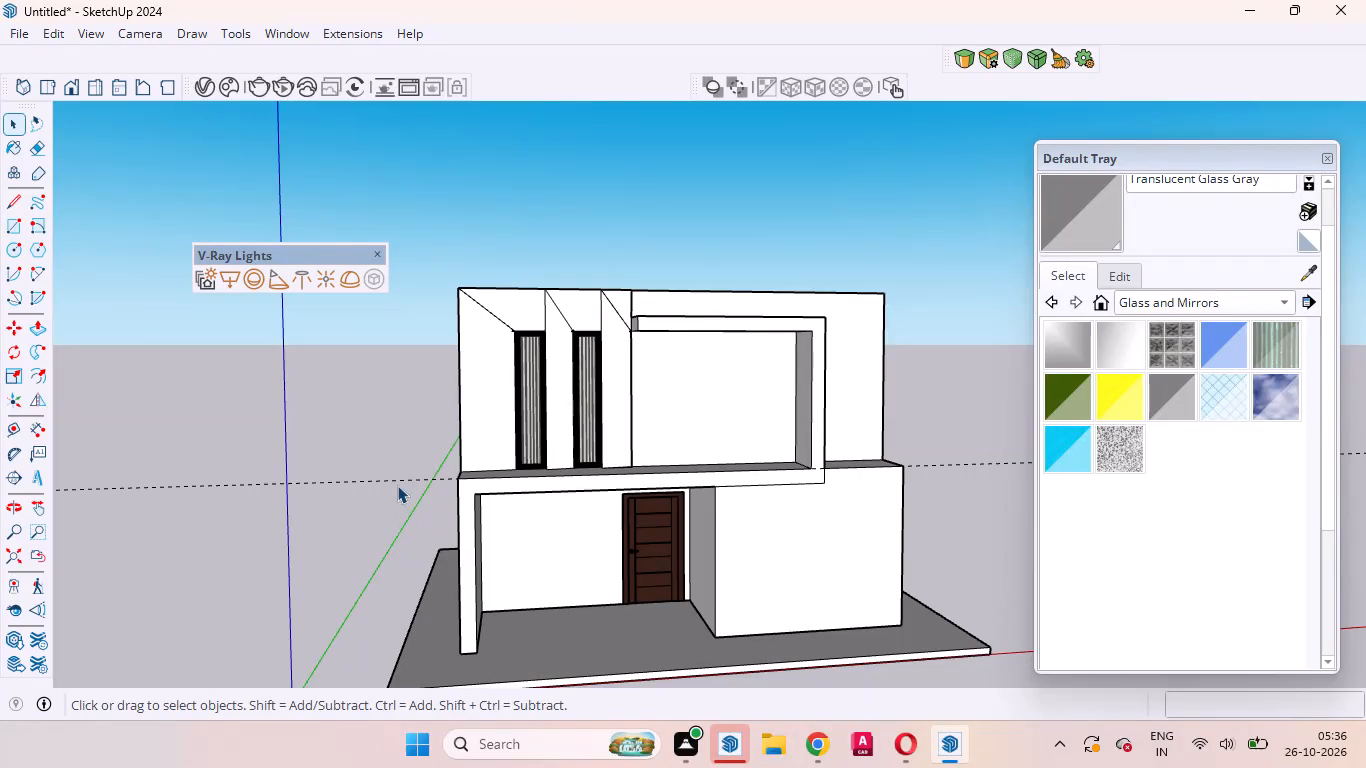
Delete the horizontal guide line running across the house facade at first-floor level.
{"action": "left_click", "coordinate": [392, 481]}
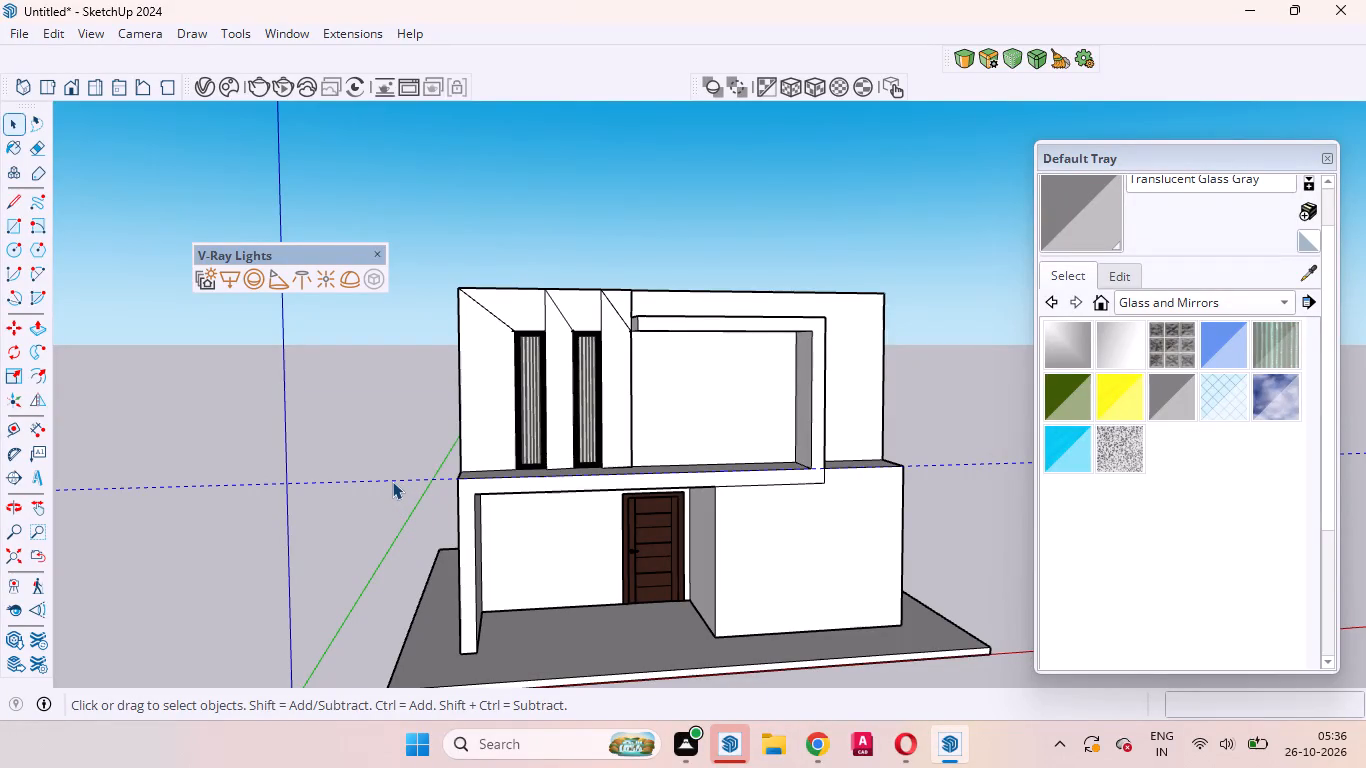
{"action": "key", "text": "Delete"}
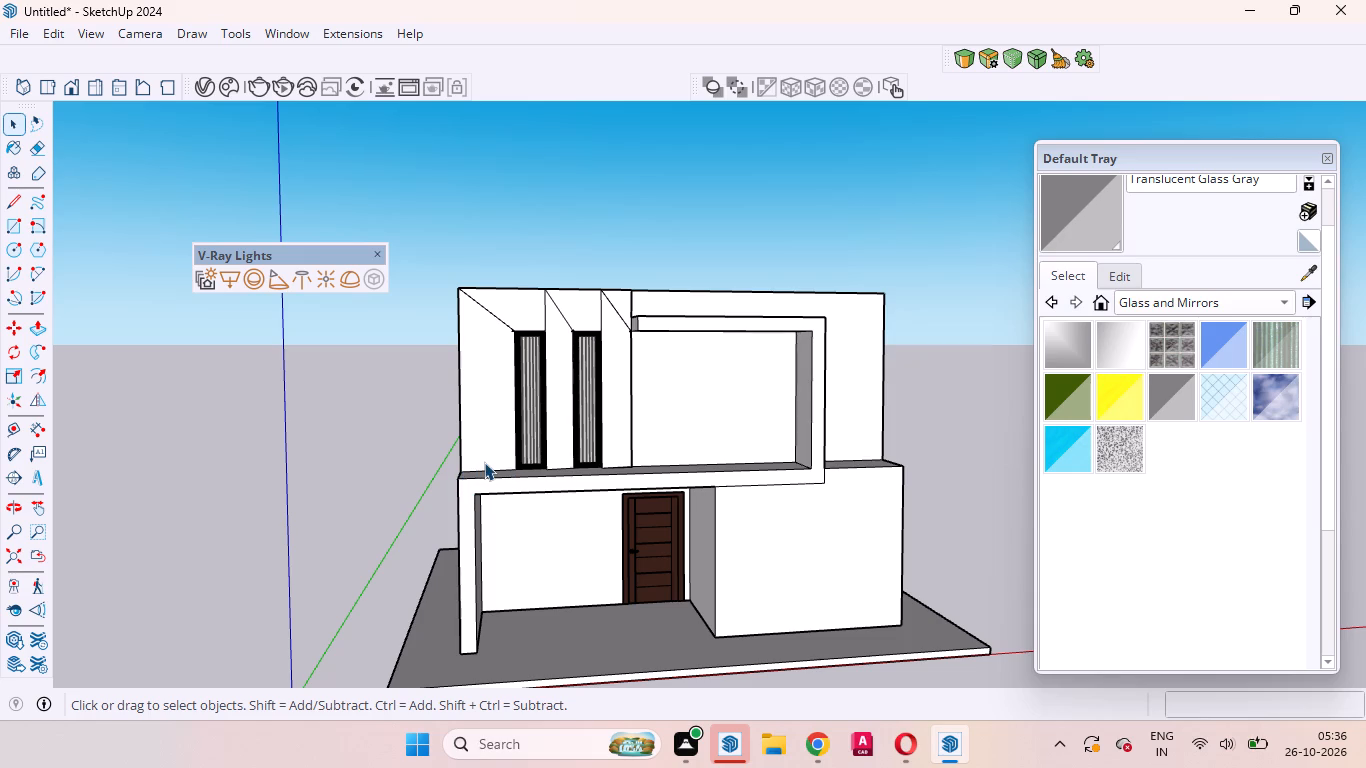
Place a horizontal guide 3.5" below the top edge of the slab band between the two floors.
{"action": "scroll", "coordinate": [484, 462], "scroll_direction": "up", "scroll_amount": 2, "text": "ctrl"}
{"action": "scroll", "coordinate": [484, 462], "scroll_direction": "down", "scroll_amount": 1, "text": "ctrl"}
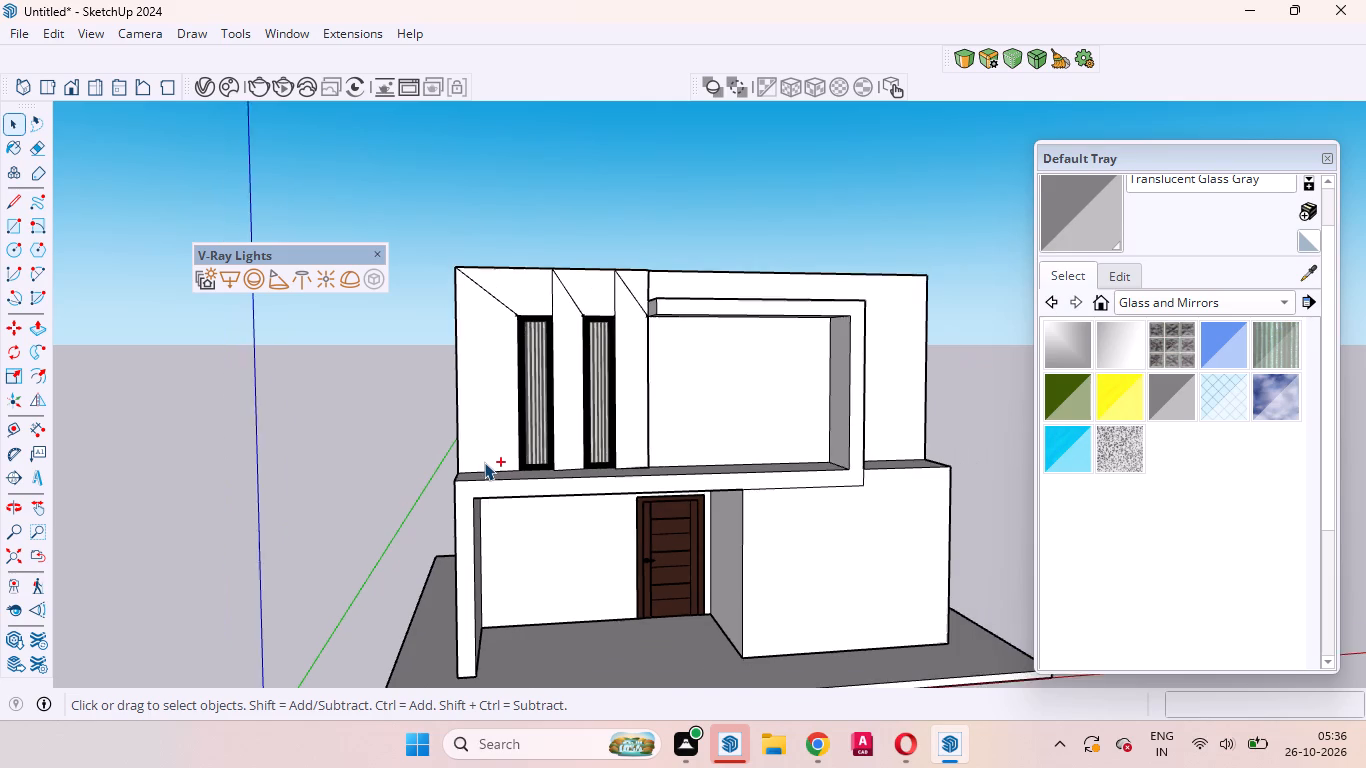
{"action": "scroll", "coordinate": [484, 462], "scroll_direction": "down", "scroll_amount": 1, "text": "ctrl"}
{"action": "scroll", "coordinate": [531, 506], "scroll_direction": "up", "scroll_amount": 4, "text": "ctrl"}
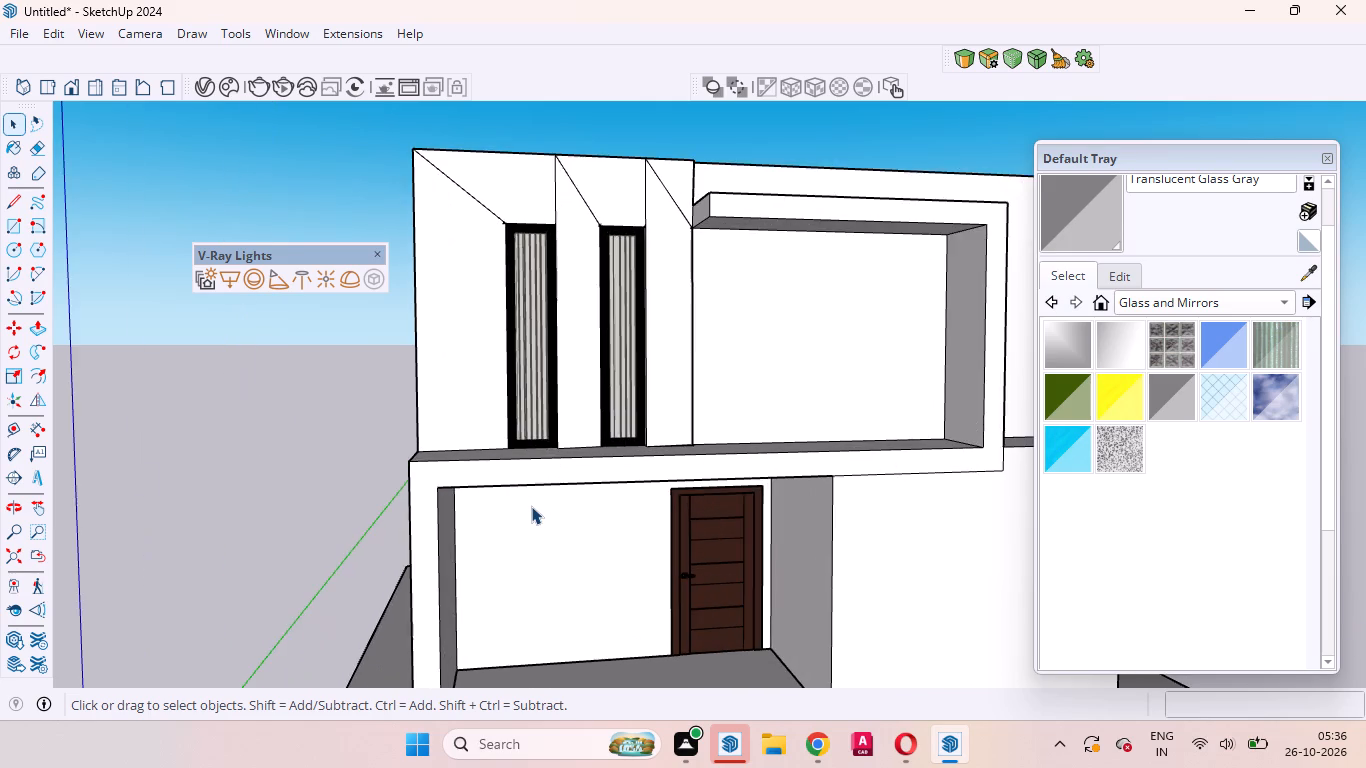
{"action": "scroll", "coordinate": [531, 506], "scroll_direction": "up", "scroll_amount": 2, "text": "ctrl"}
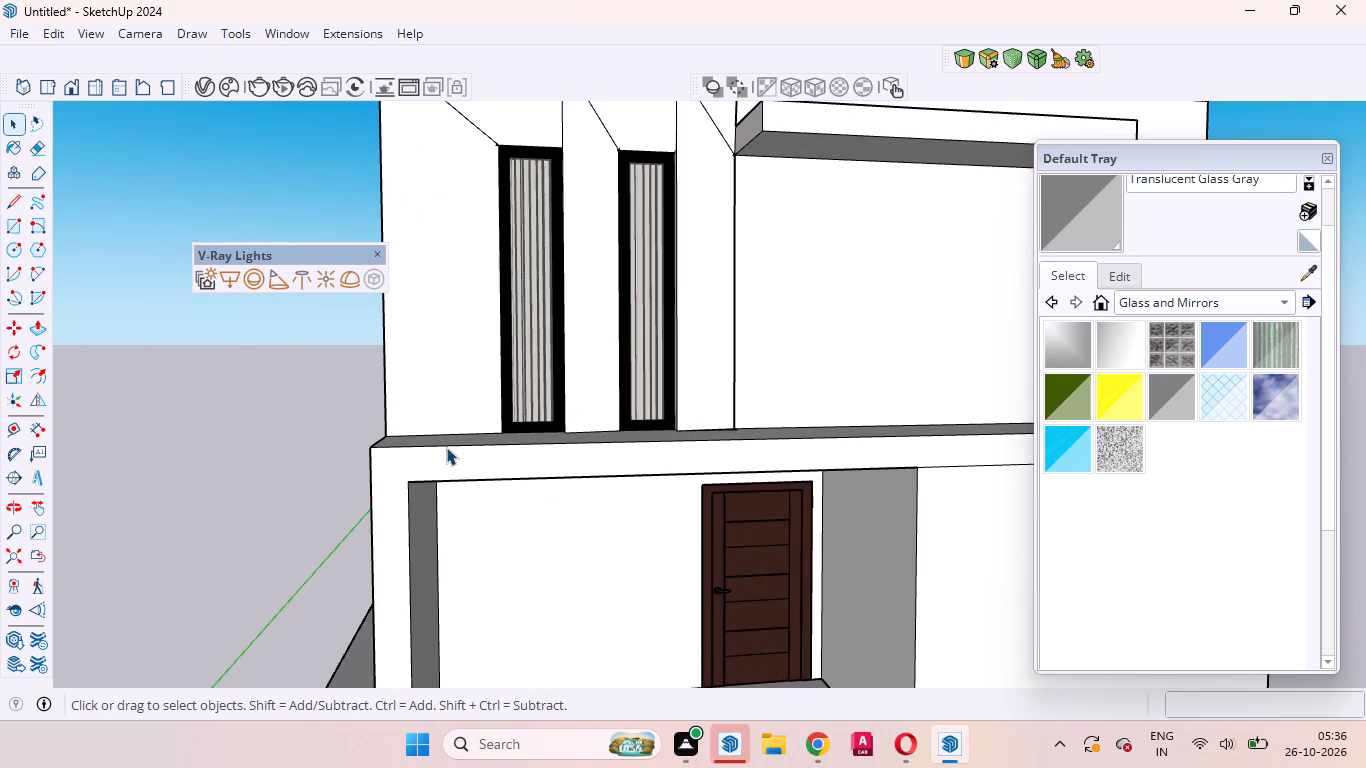
{"action": "key", "text": "t"}
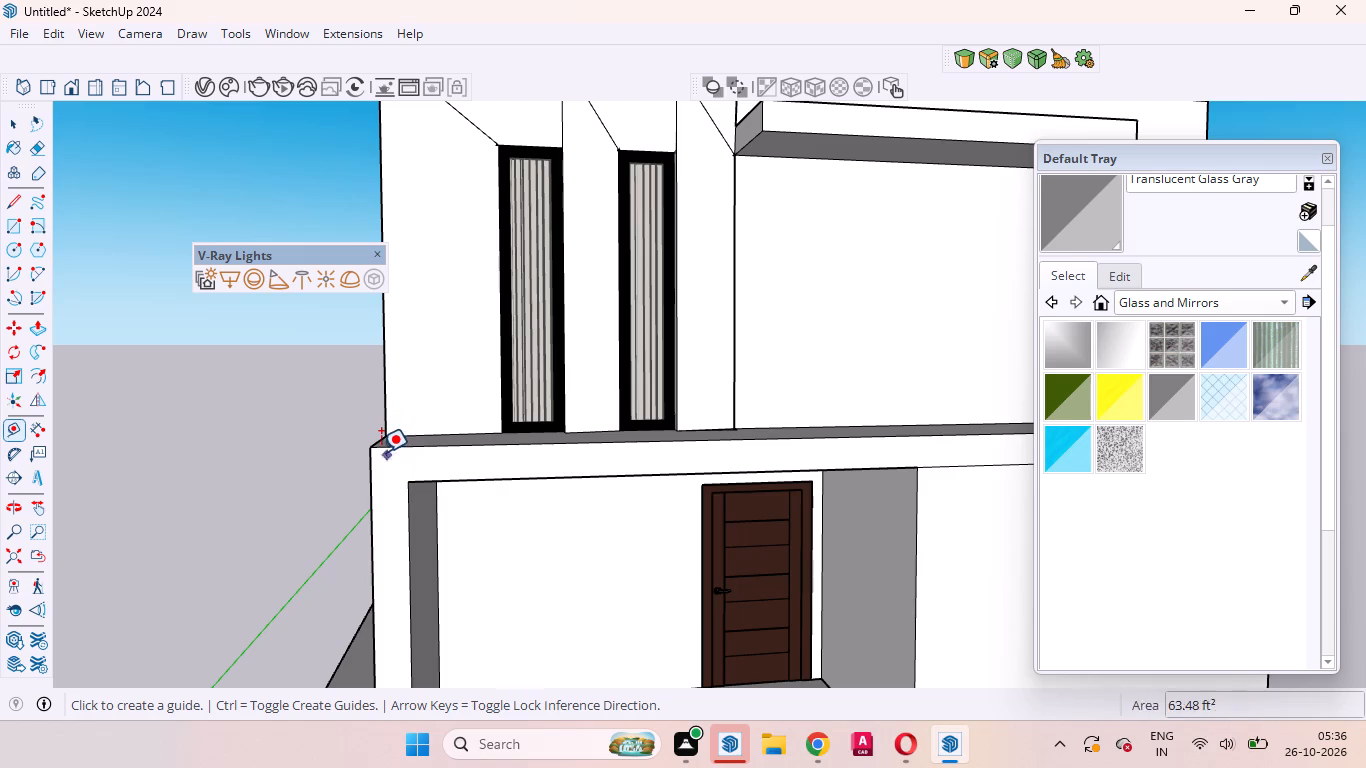
{"action": "left_click", "coordinate": [416, 445]}
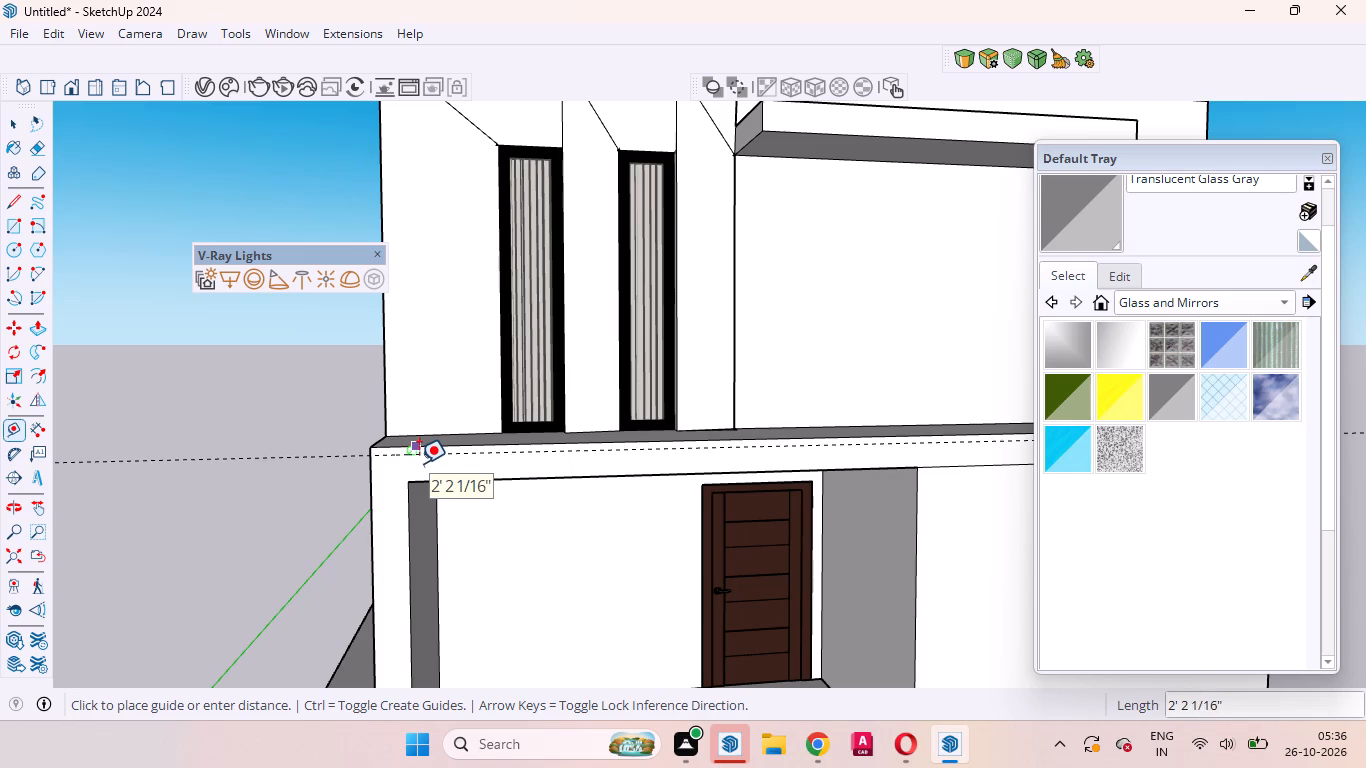
{"action": "scroll", "coordinate": [421, 466], "scroll_direction": "up", "scroll_amount": 5}
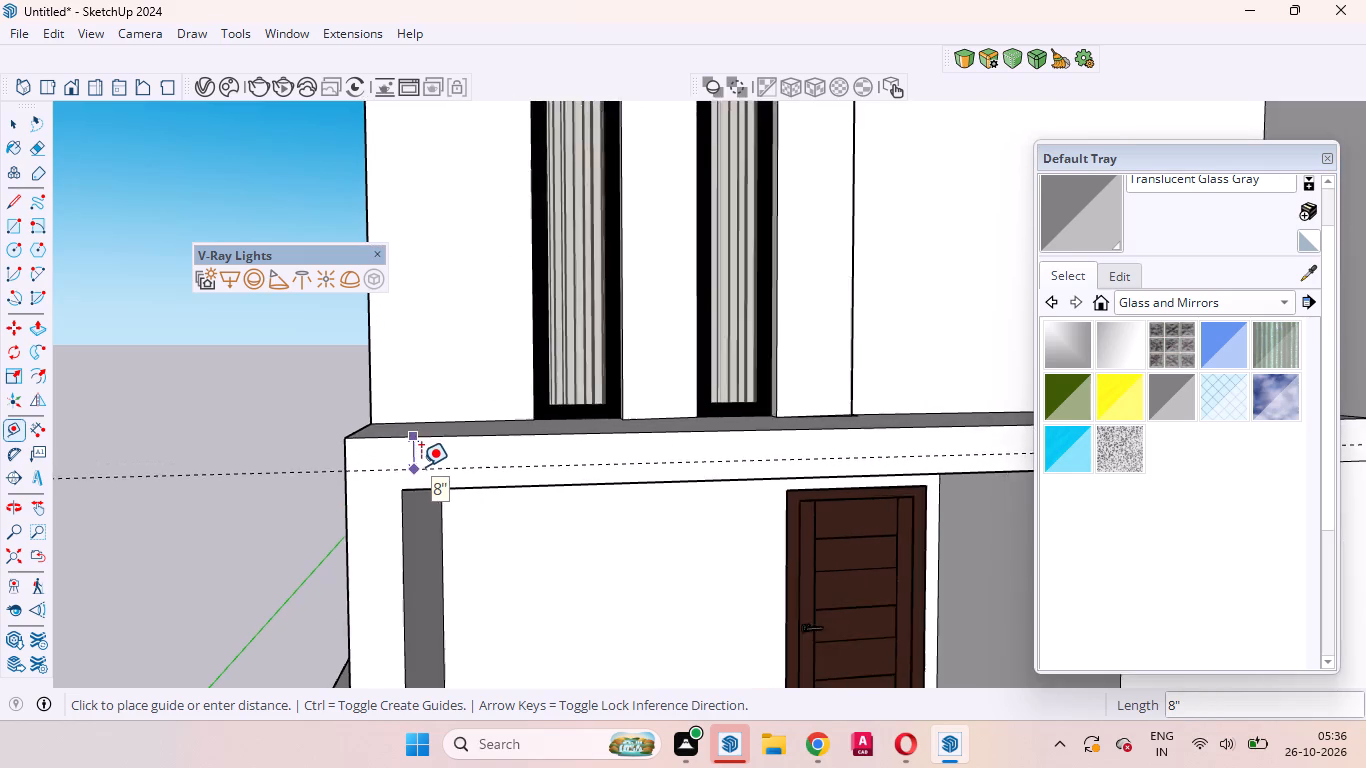
{"action": "scroll", "coordinate": [421, 466], "scroll_direction": "up", "scroll_amount": 9}
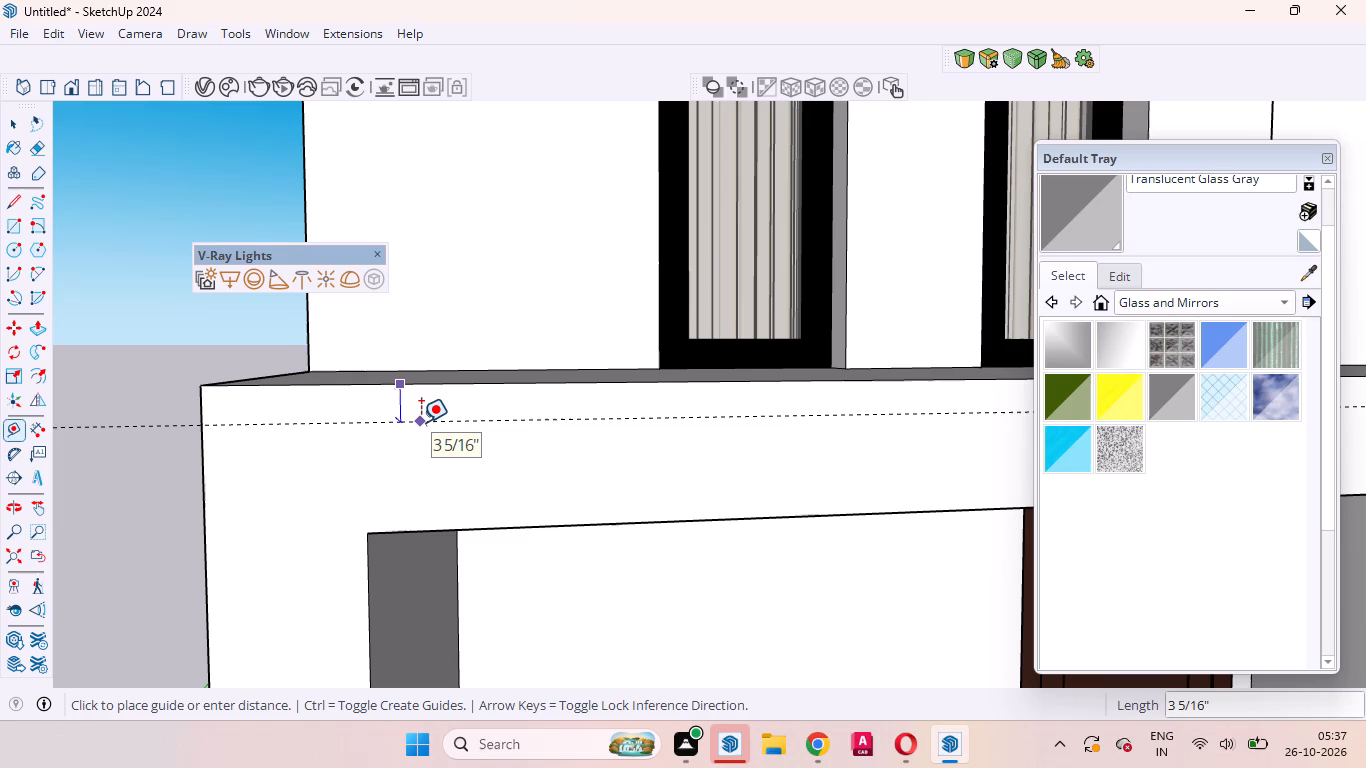
{"action": "key", "text": "3"}
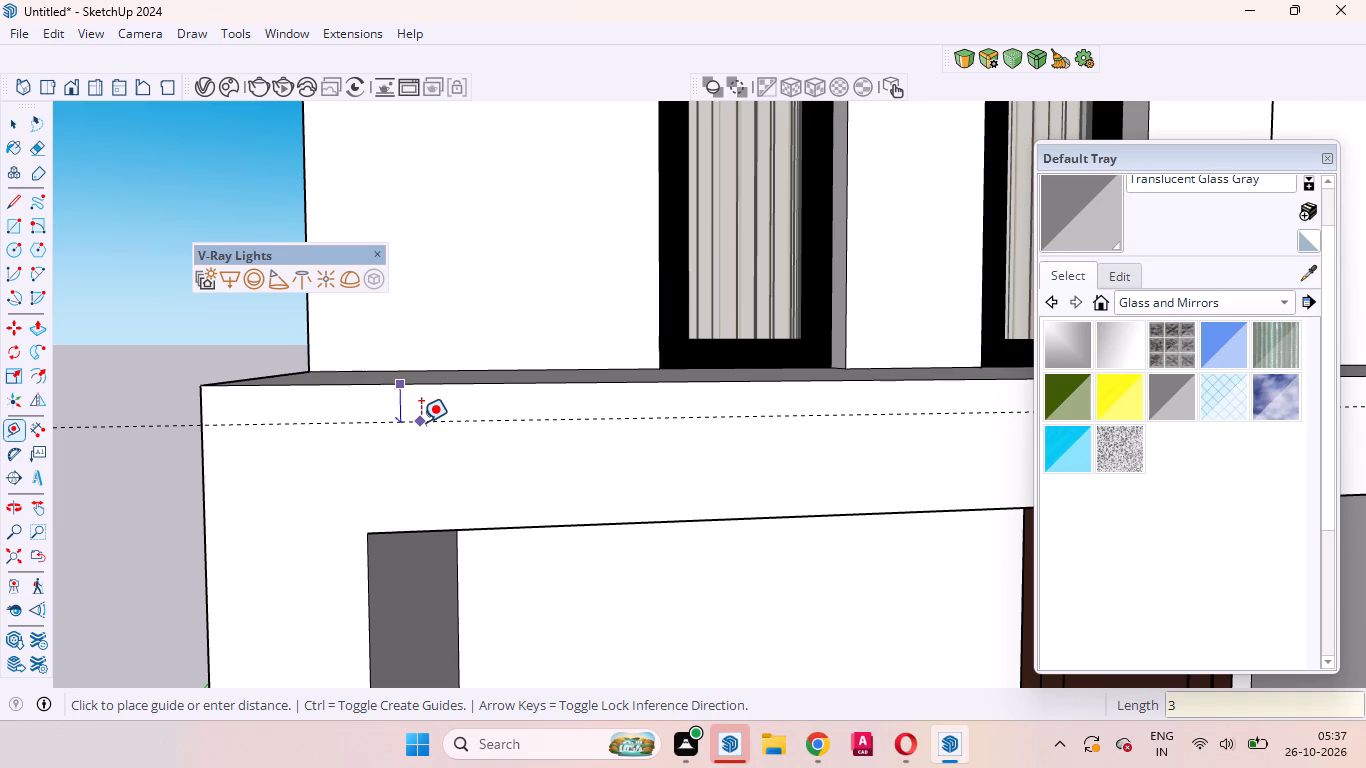
{"action": "key", "text": "period"}
{"action": "key", "text": "5"}
{"action": "key", "text": "Return"}
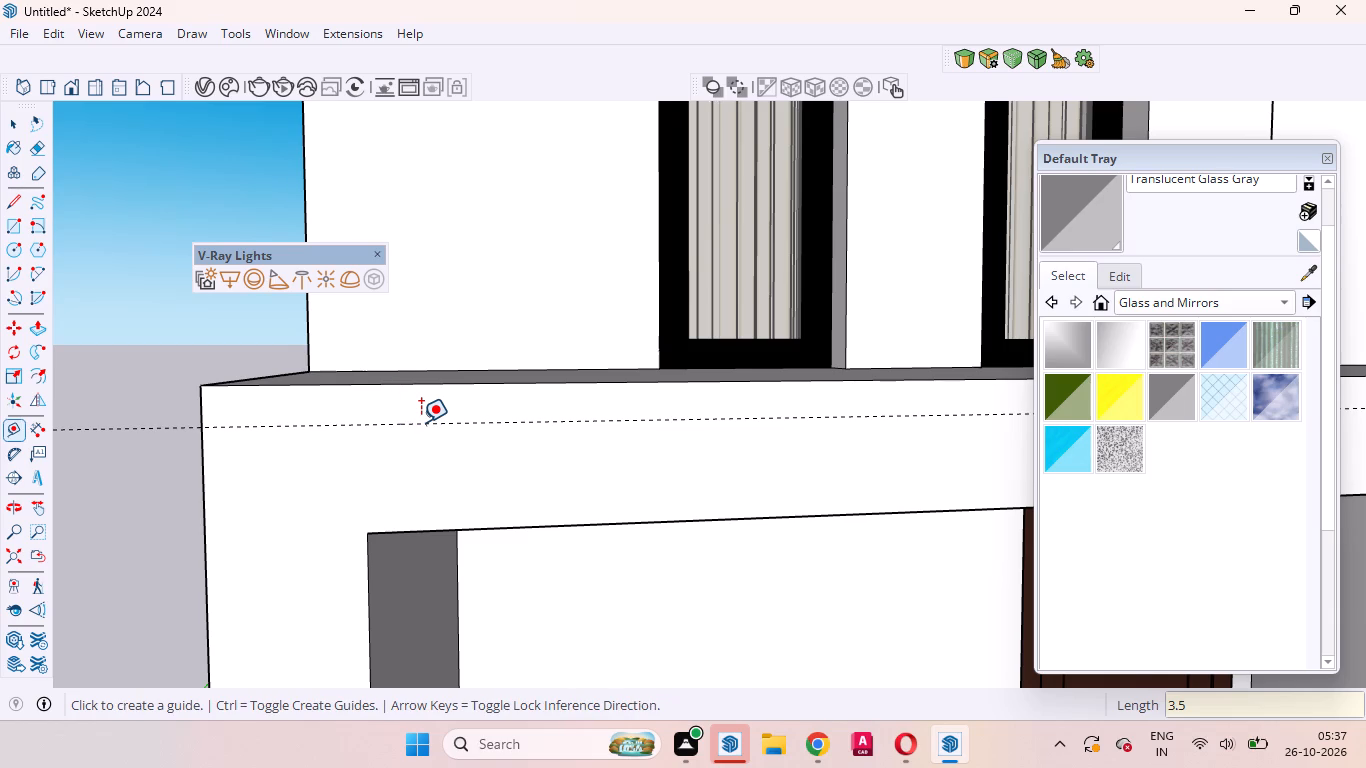
Measure the front width of the upper-floor frame's vertical member, from its inner edge to its outer edge.
{"action": "scroll", "coordinate": [421, 422], "scroll_direction": "down", "scroll_amount": 4}
{"action": "scroll", "coordinate": [421, 422], "scroll_direction": "up", "scroll_amount": 1}
{"action": "scroll", "coordinate": [421, 422], "scroll_direction": "down", "scroll_amount": 20}
{"action": "scroll", "coordinate": [421, 422], "scroll_direction": "down", "scroll_amount": 2}
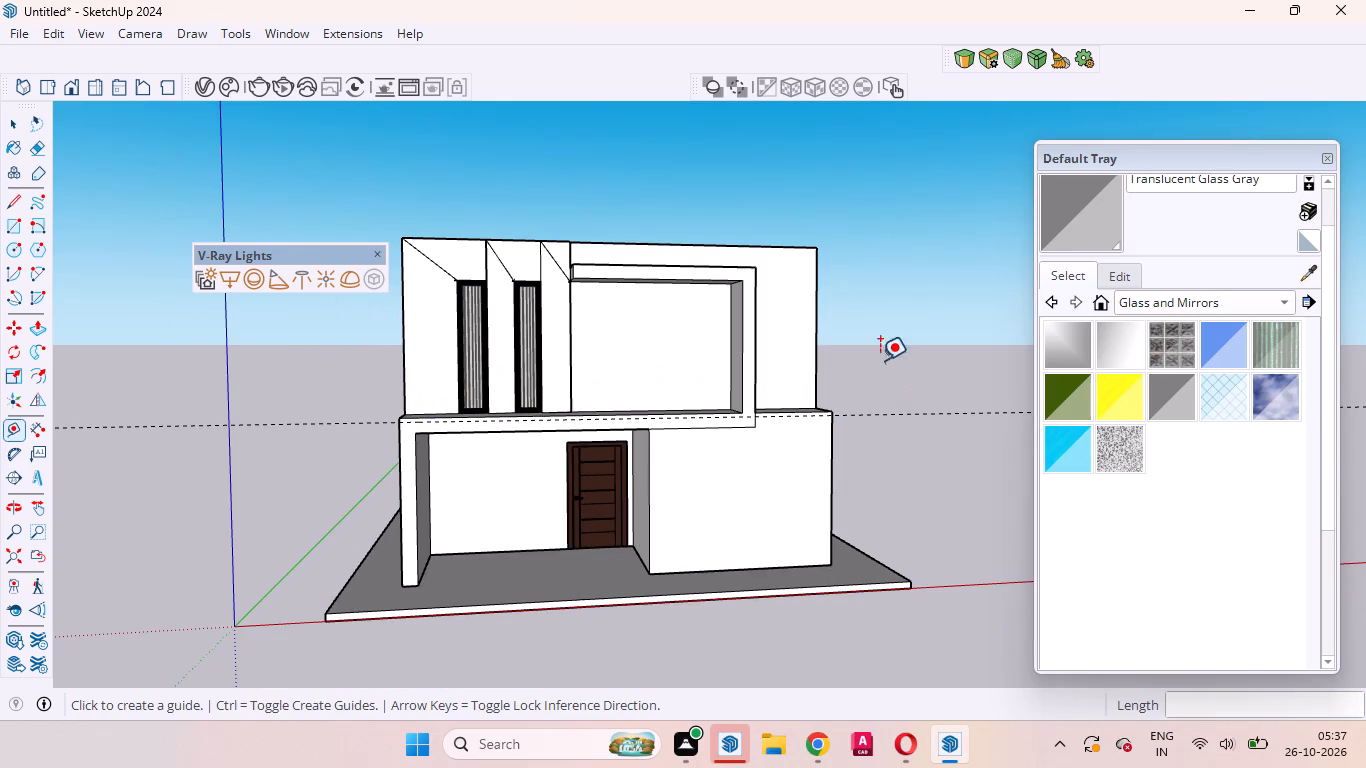
{"action": "scroll", "coordinate": [868, 351], "scroll_direction": "left", "scroll_amount": 1}
{"action": "scroll", "coordinate": [868, 351], "scroll_direction": "right", "scroll_amount": 4}
{"action": "scroll", "coordinate": [868, 351], "scroll_direction": "up", "scroll_amount": 3, "text": "ctrl"}
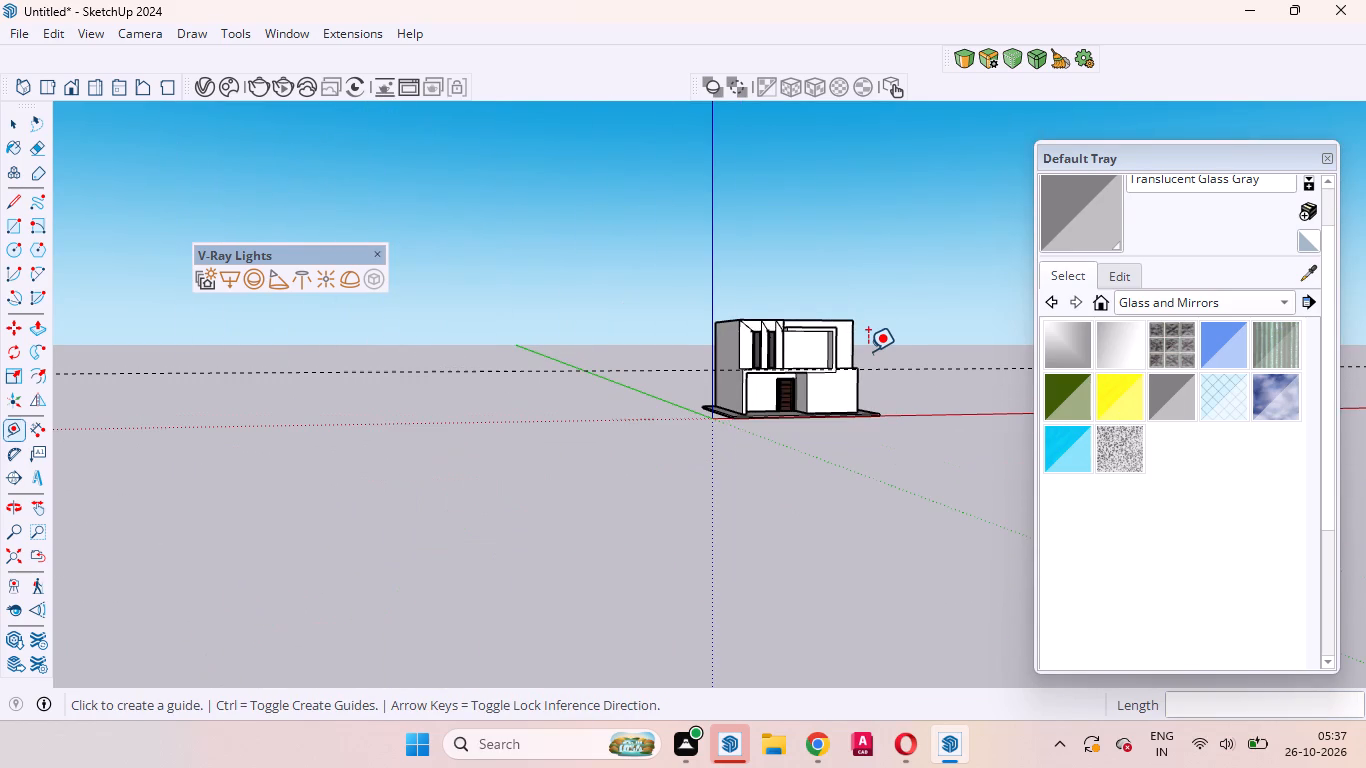
{"action": "right_click", "coordinate": [868, 351]}
{"action": "scroll", "coordinate": [868, 351], "scroll_direction": "up", "scroll_amount": 1}
{"action": "left_click", "coordinate": [868, 351]}
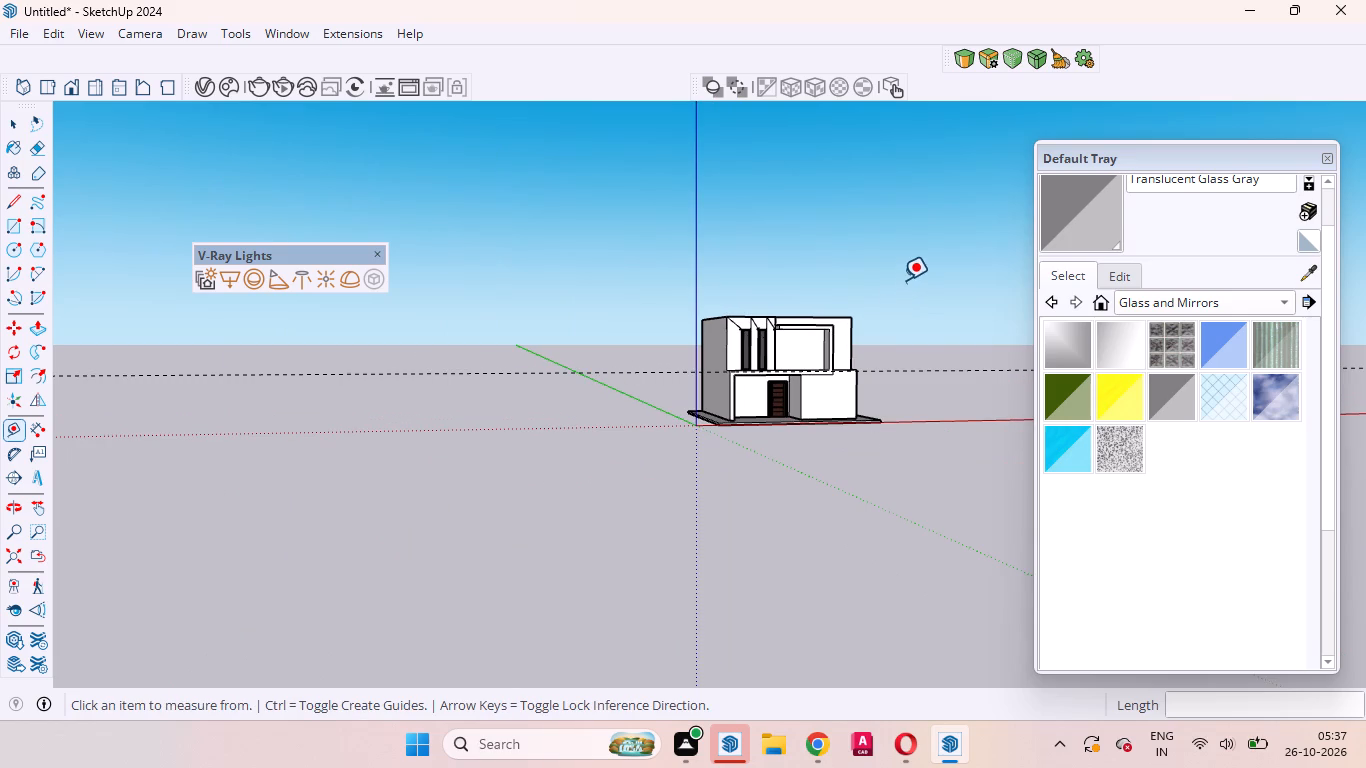
{"action": "scroll", "coordinate": [905, 280], "scroll_direction": "up", "scroll_amount": 5, "text": "ctrl"}
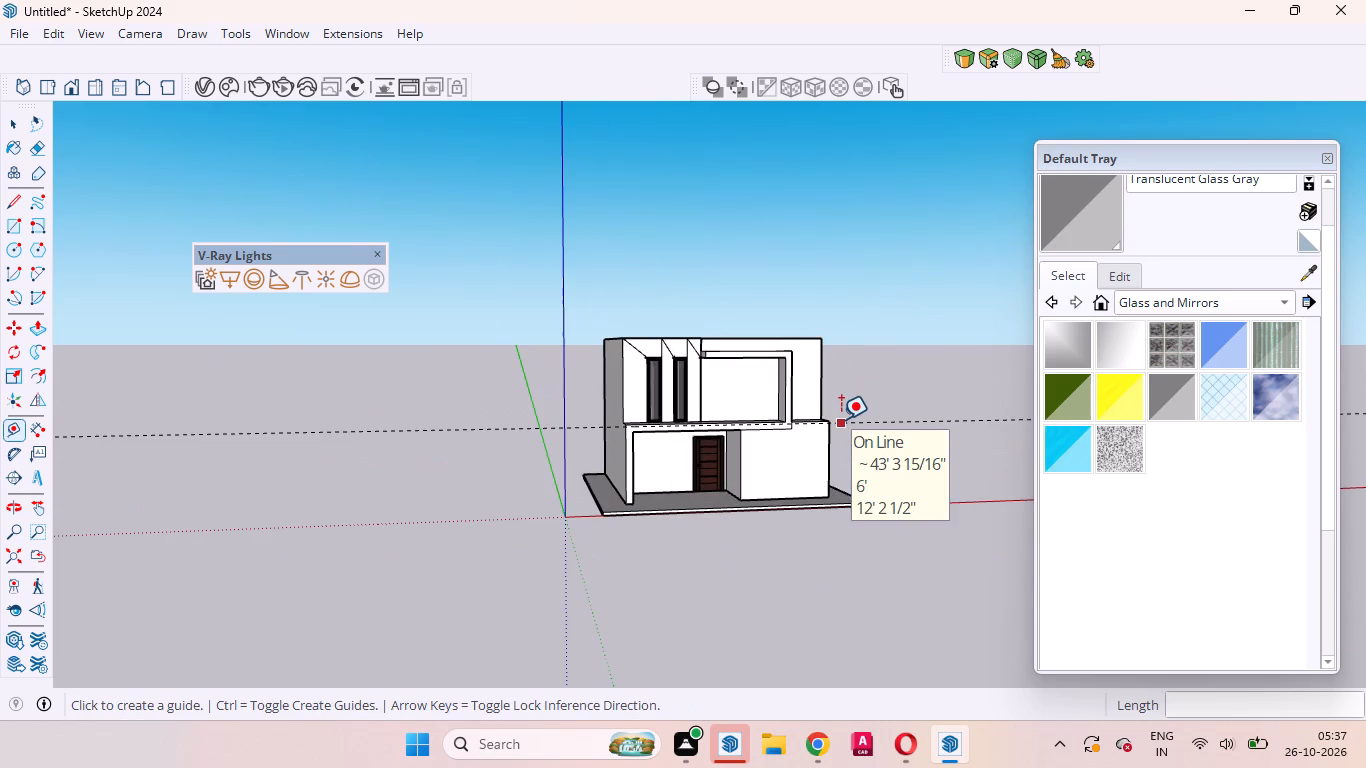
{"action": "scroll", "coordinate": [841, 419], "scroll_direction": "up", "scroll_amount": 16, "text": "ctrl"}
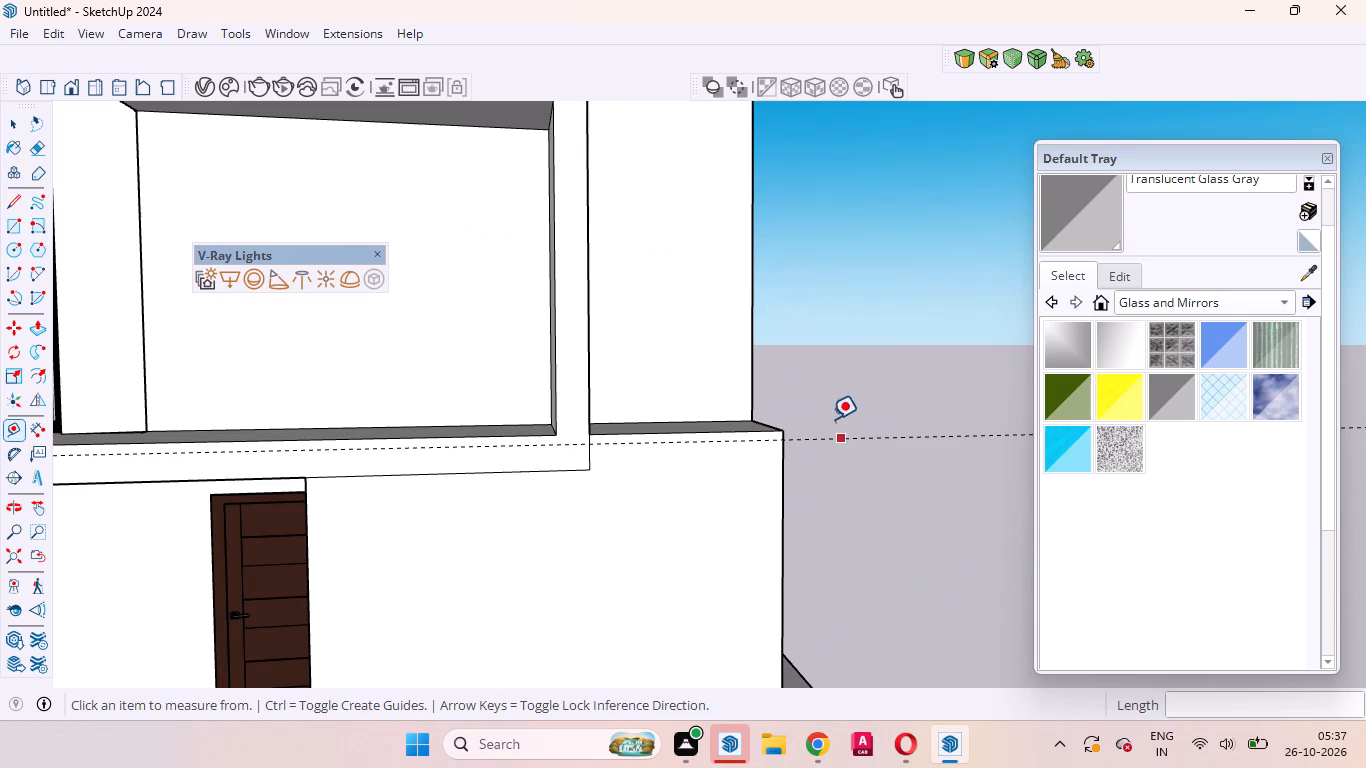
{"action": "left_click", "coordinate": [559, 356]}
{"action": "left_click_drag", "start_coordinate": [559, 355], "coordinate": [557, 306]}
{"action": "left_click_drag", "start_coordinate": [557, 306], "coordinate": [592, 303]}
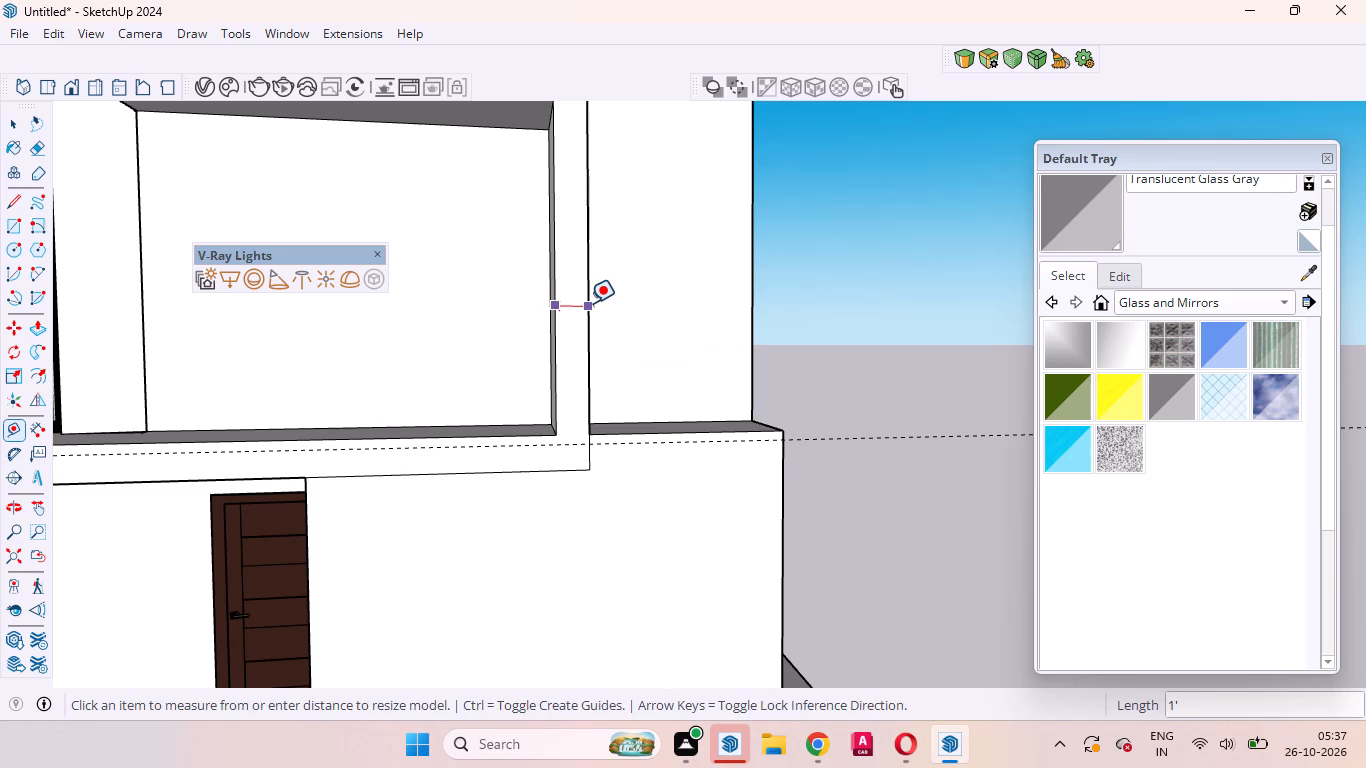
{"action": "key", "text": "space"}
Place a vertical guide 3.5" outward from the inner edge of the upper-floor frame's vertical member.
{"action": "key", "text": "t"}
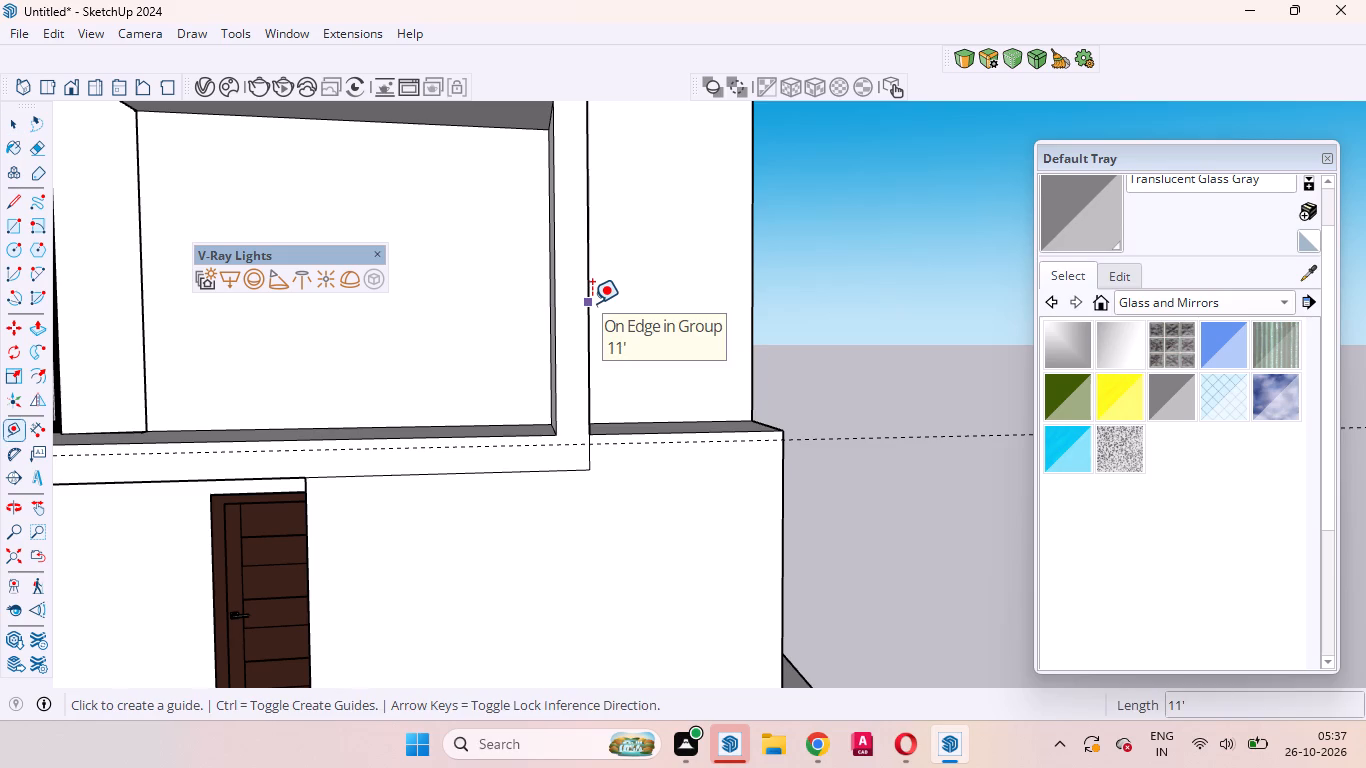
{"action": "scroll", "coordinate": [558, 290], "scroll_direction": "up", "scroll_amount": 10}
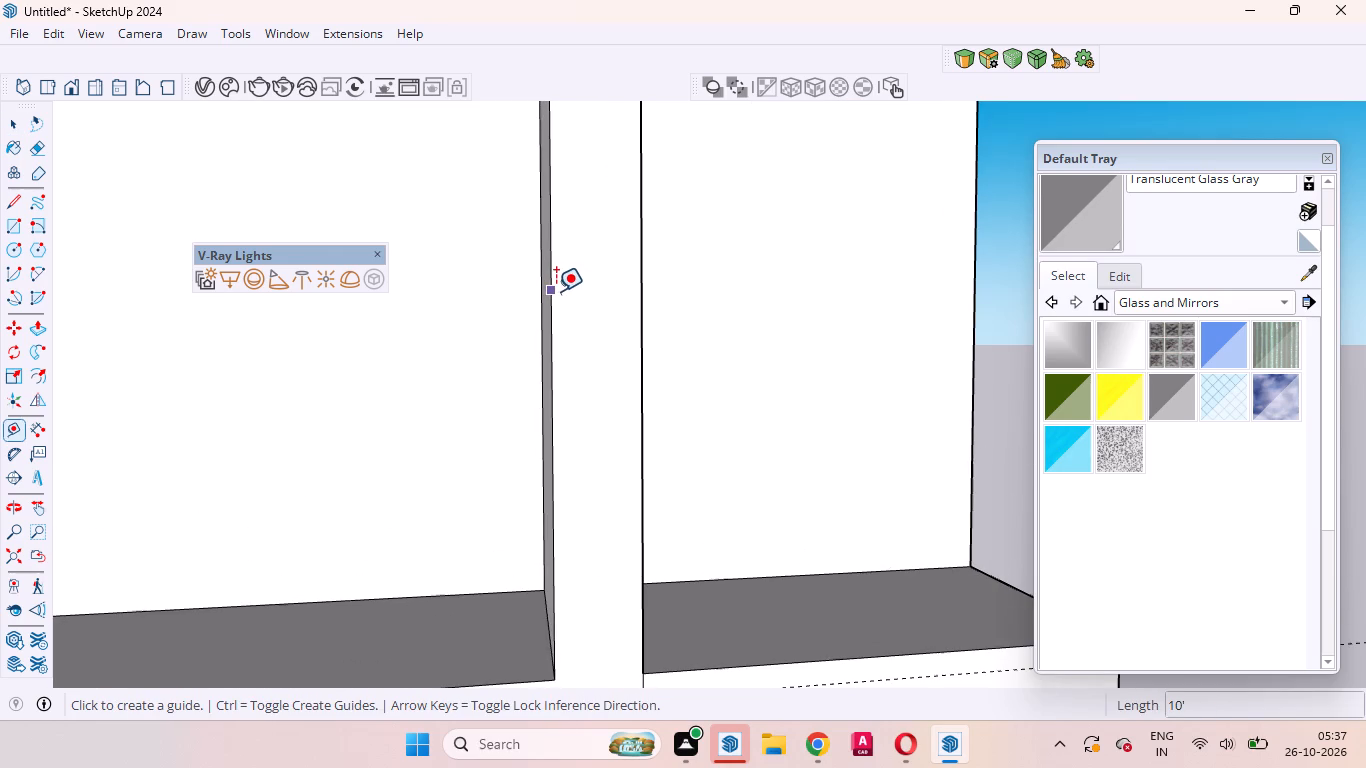
{"action": "left_click", "coordinate": [556, 291]}
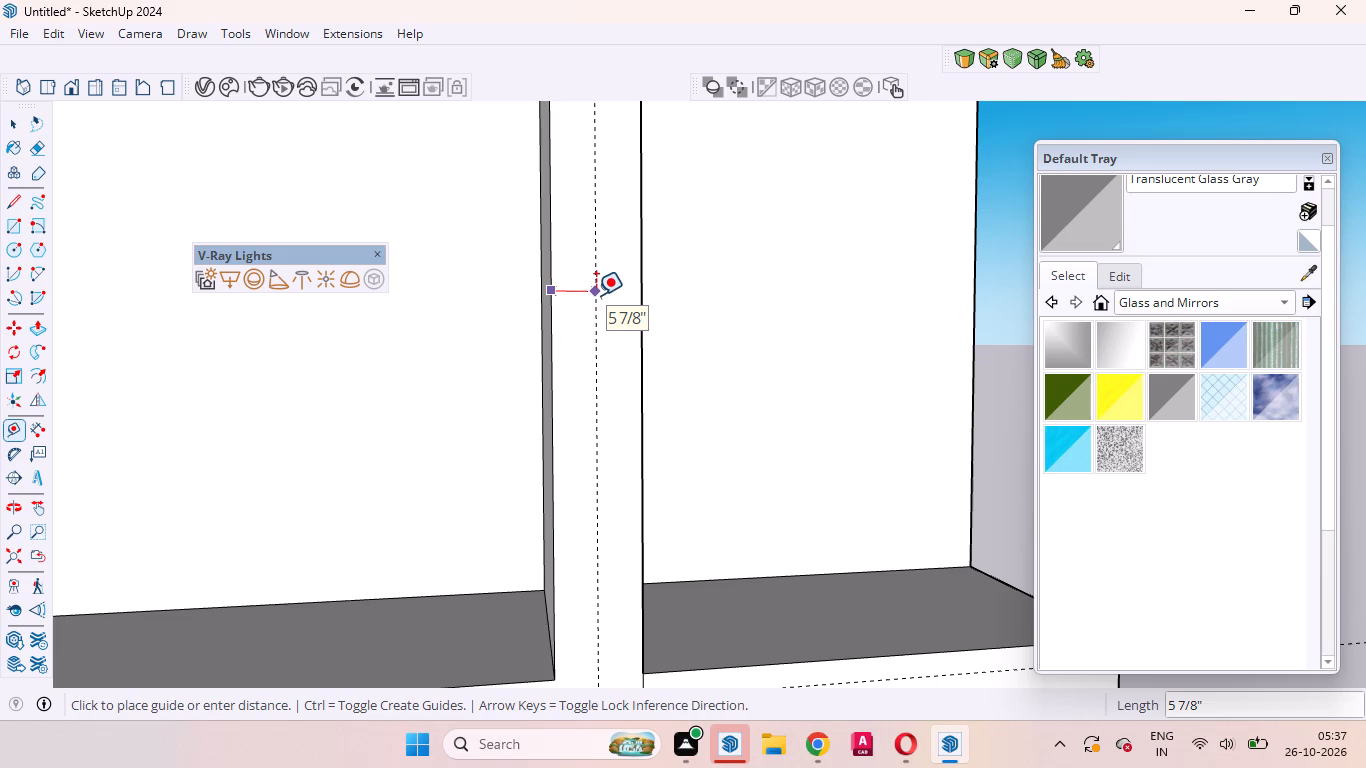
{"action": "type", "text": "3."}
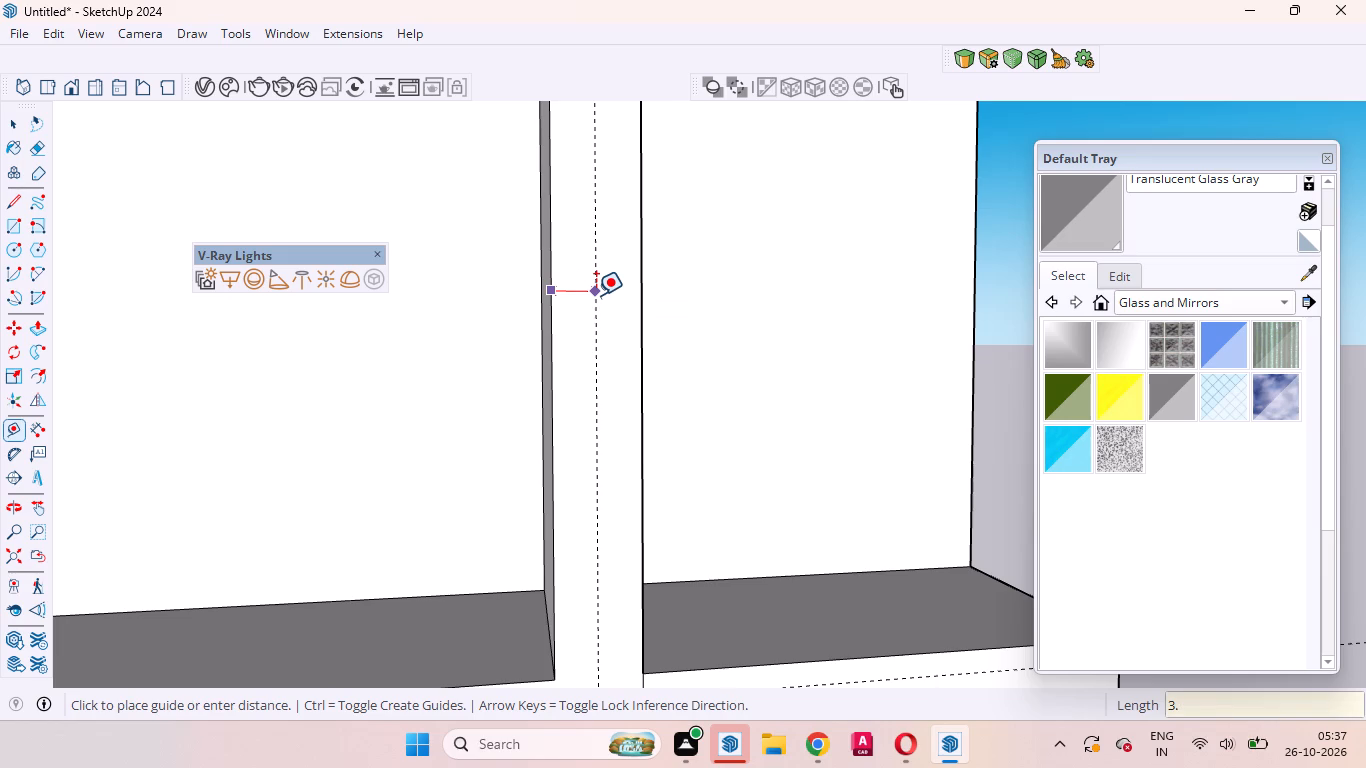
{"action": "key", "text": "5"}
{"action": "key", "text": "Return"}
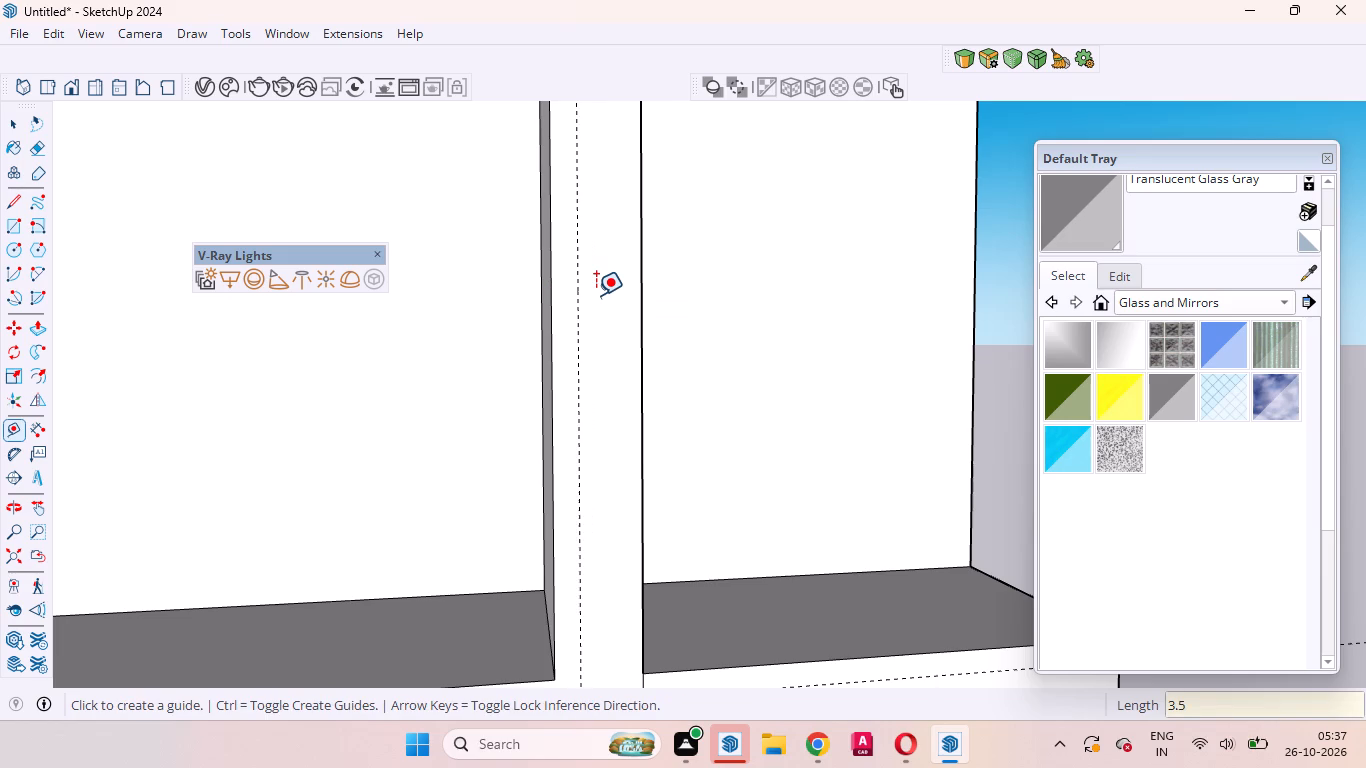
{"action": "scroll", "coordinate": [596, 295], "scroll_direction": "down", "scroll_amount": 17}
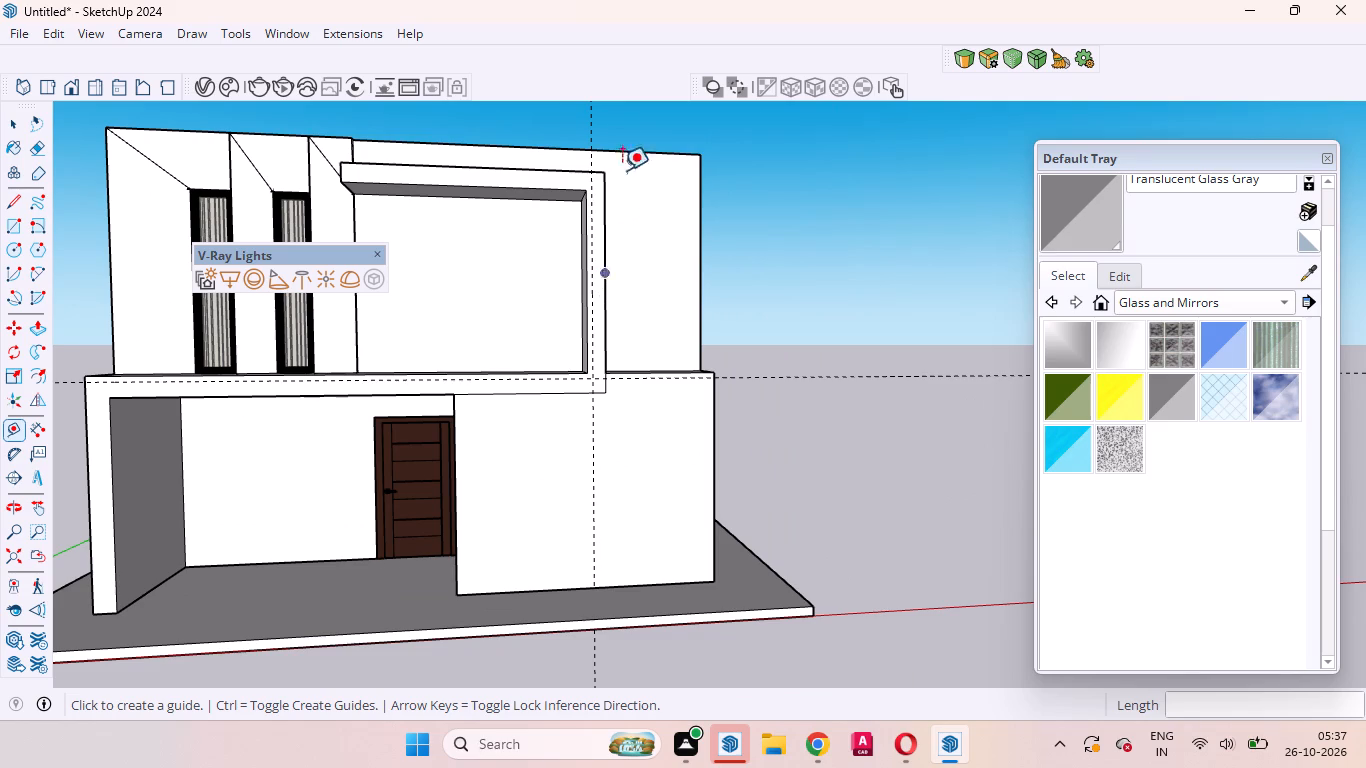
{"action": "key", "text": "space"}
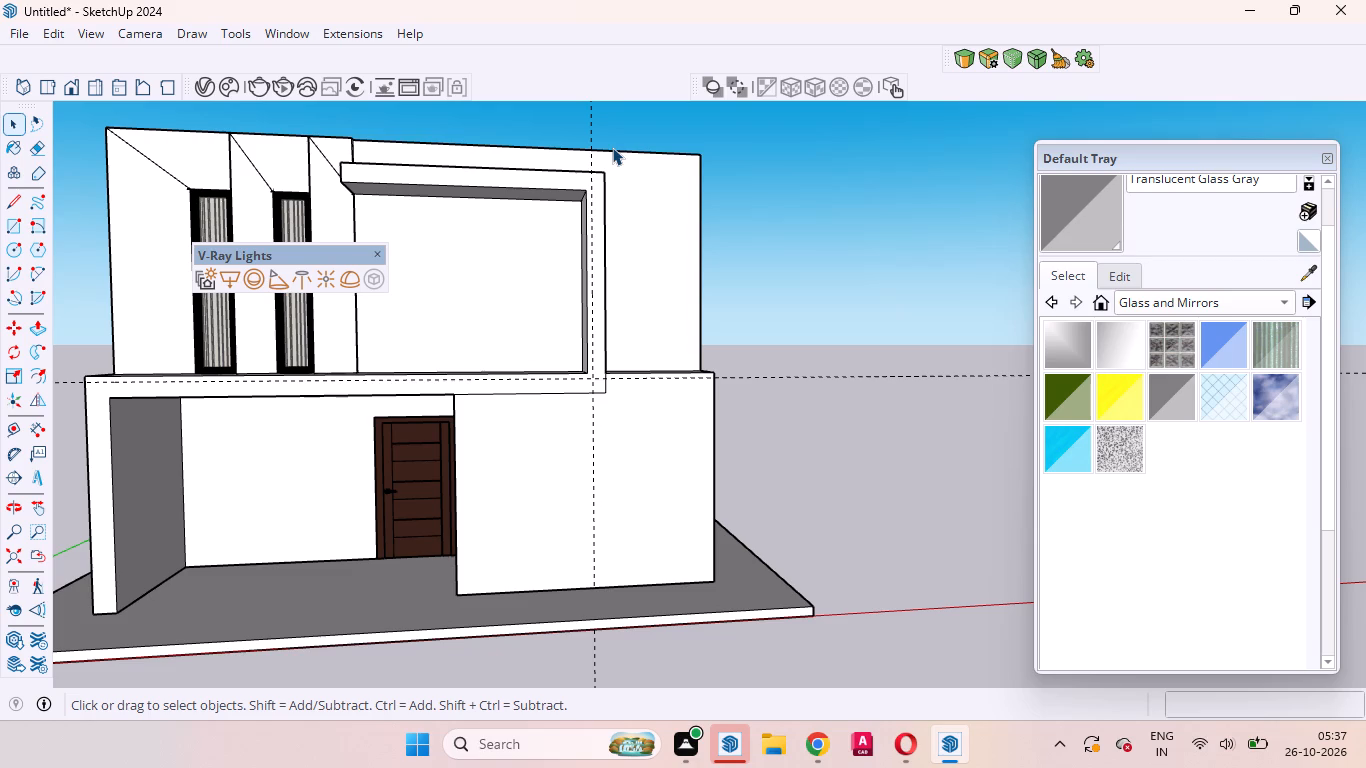
Place a horizontal guide 3.5" below the top front edge of the upper-floor frame's top member.
{"action": "scroll", "coordinate": [638, 164], "scroll_direction": "down", "scroll_amount": 4}
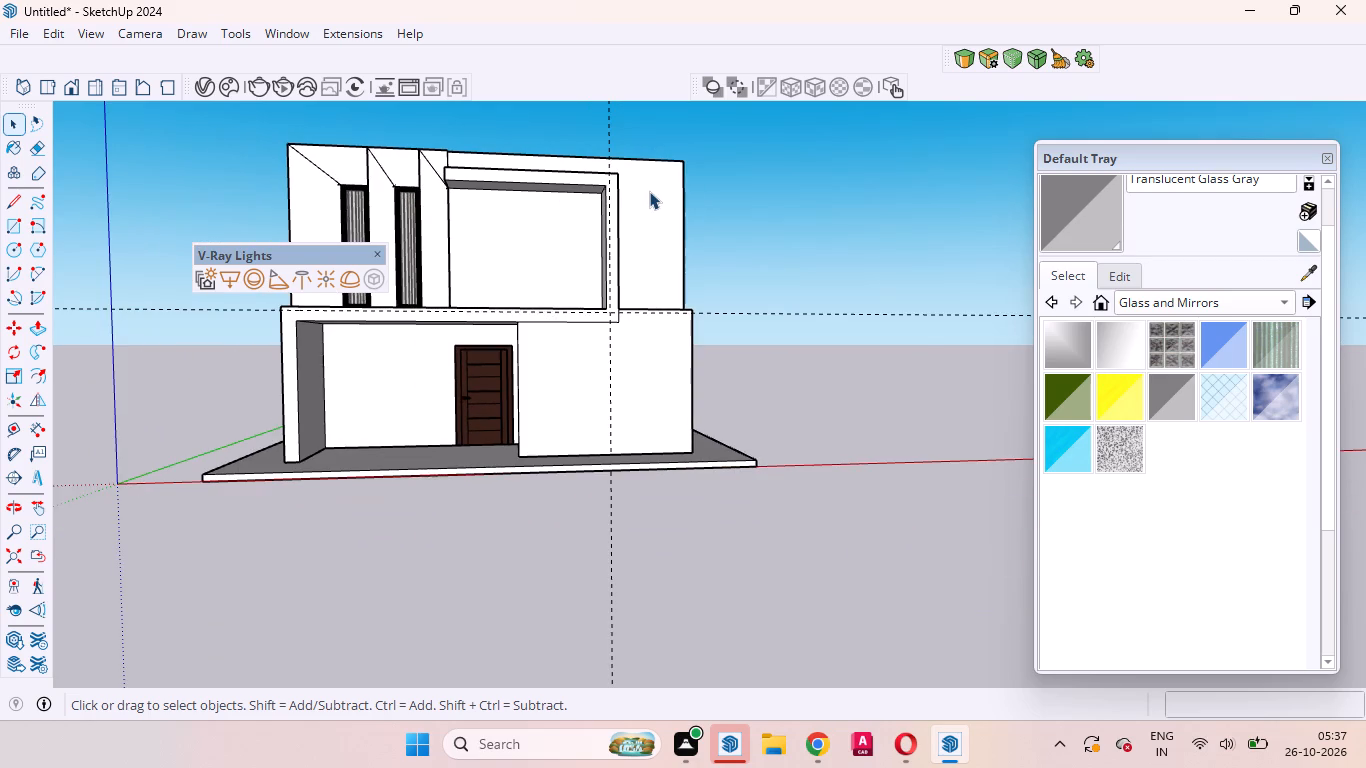
{"action": "scroll", "coordinate": [520, 168], "scroll_direction": "up", "scroll_amount": 9}
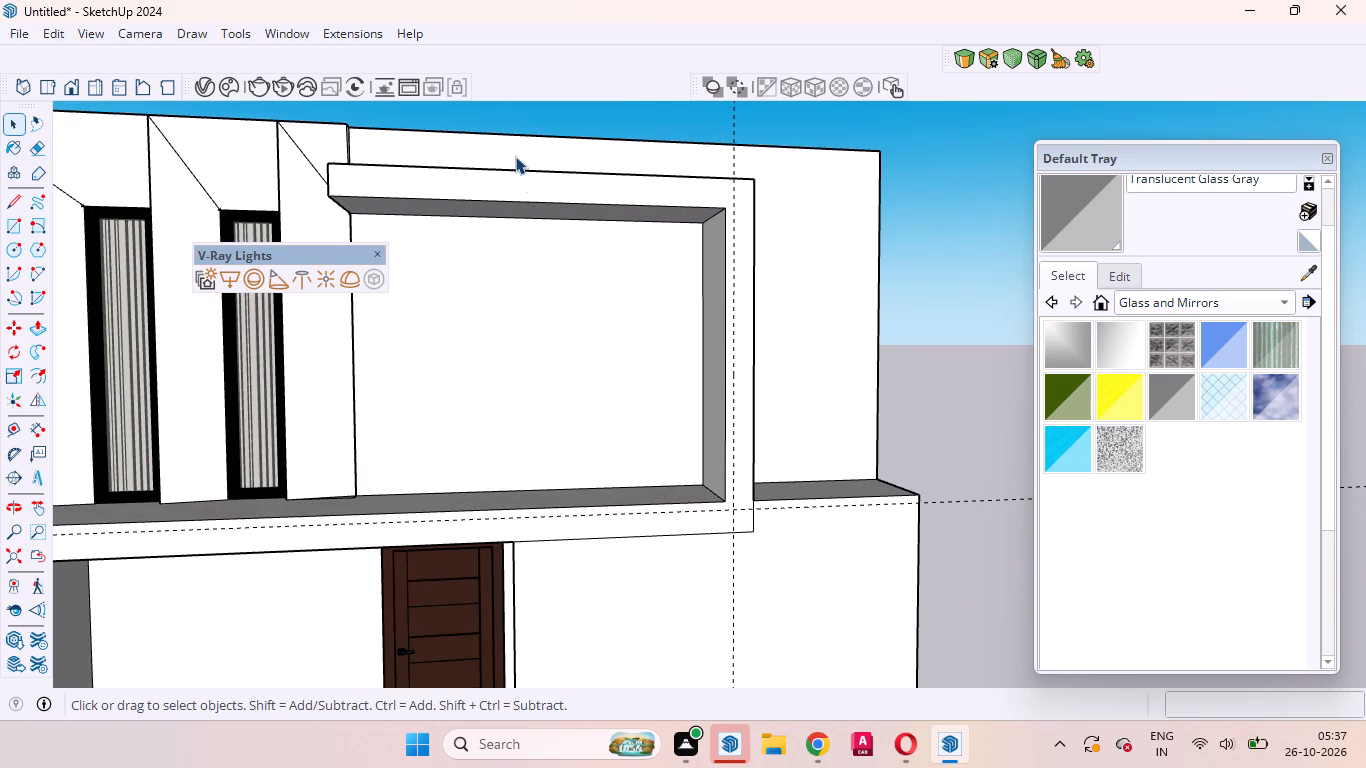
{"action": "scroll", "coordinate": [531, 177], "scroll_direction": "down", "scroll_amount": 4}
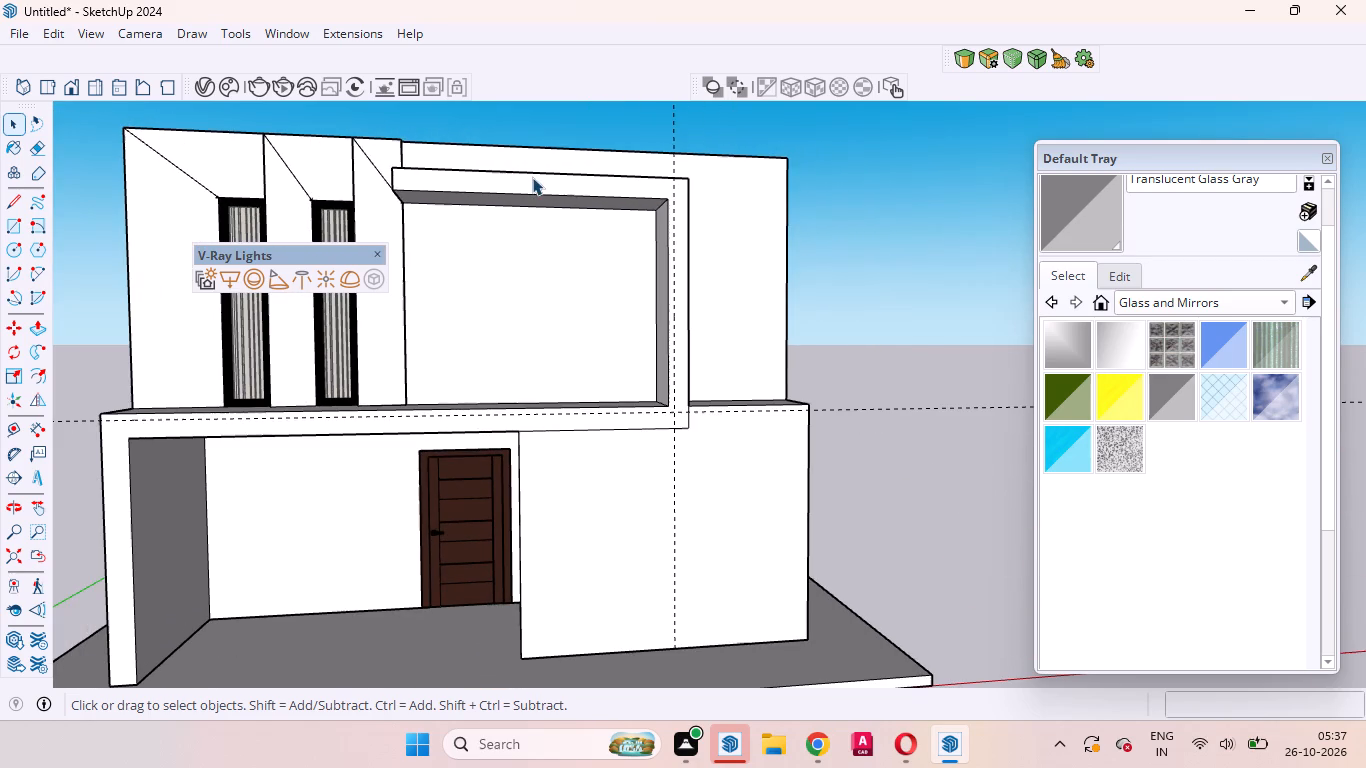
{"action": "scroll", "coordinate": [532, 177], "scroll_direction": "up", "scroll_amount": 4}
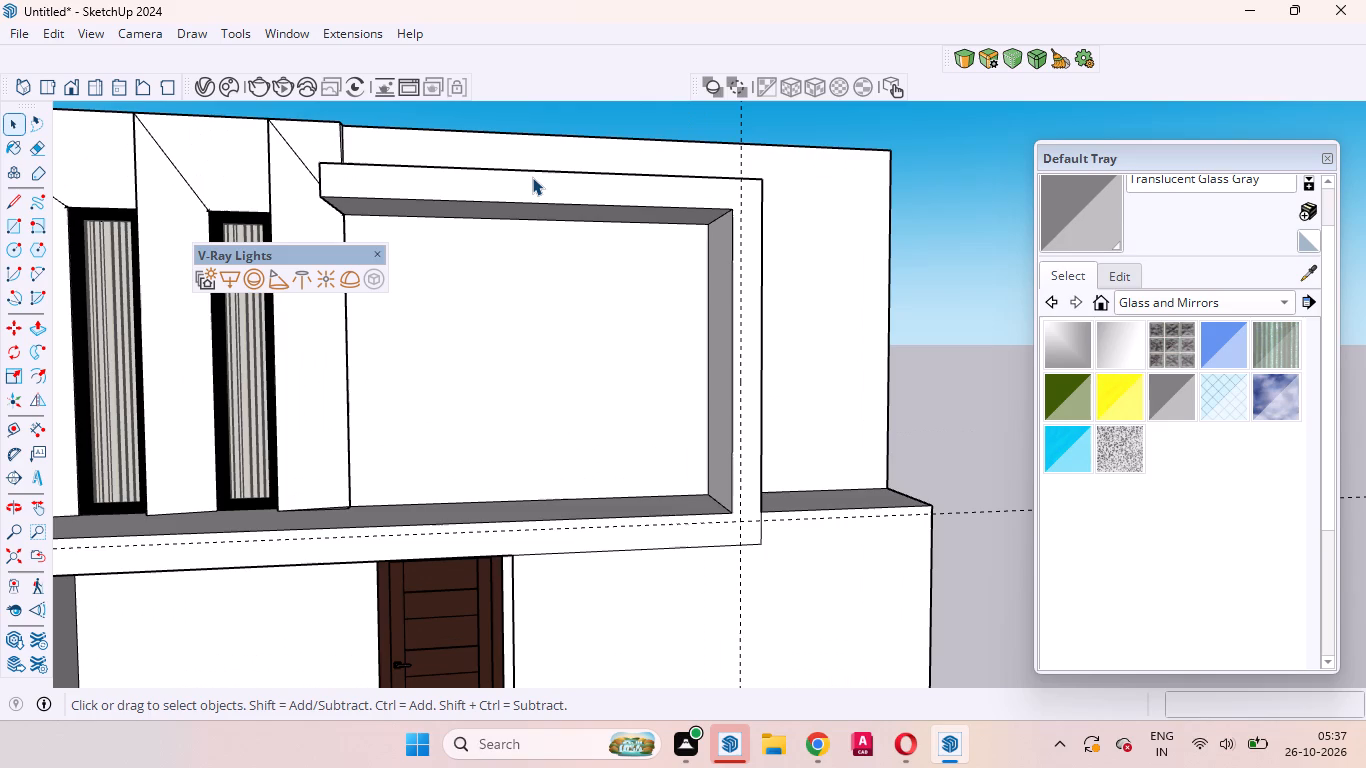
{"action": "scroll", "coordinate": [532, 177], "scroll_direction": "up", "scroll_amount": 1}
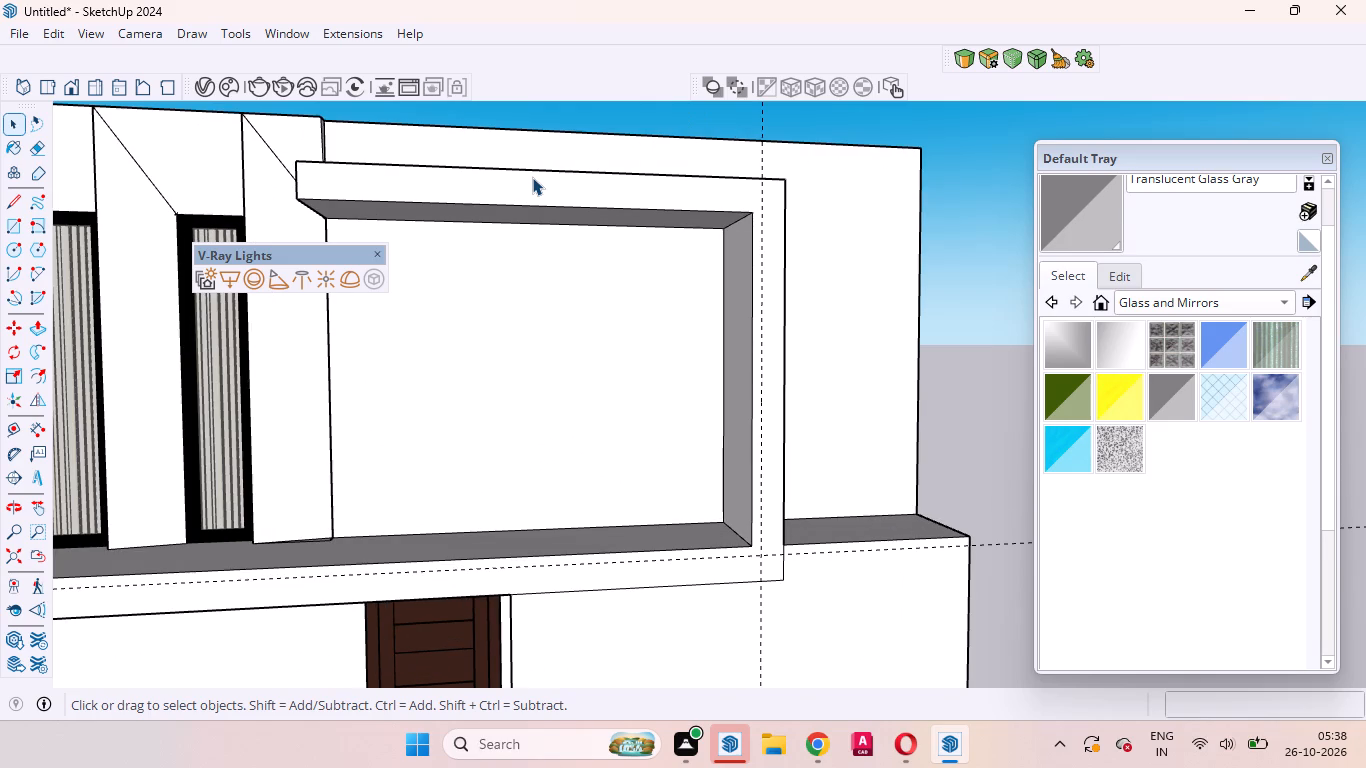
{"action": "scroll", "coordinate": [532, 177], "scroll_direction": "up", "scroll_amount": 5}
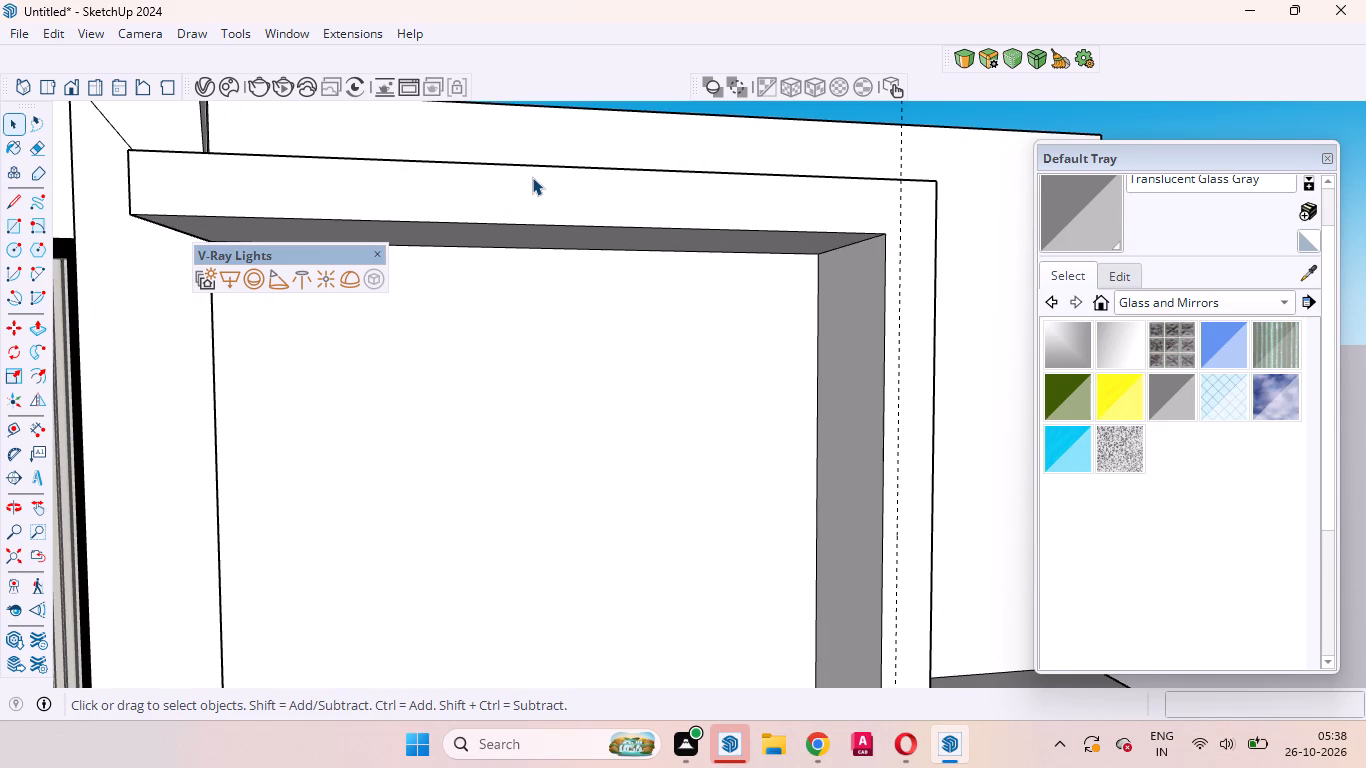
{"action": "key", "text": "t"}
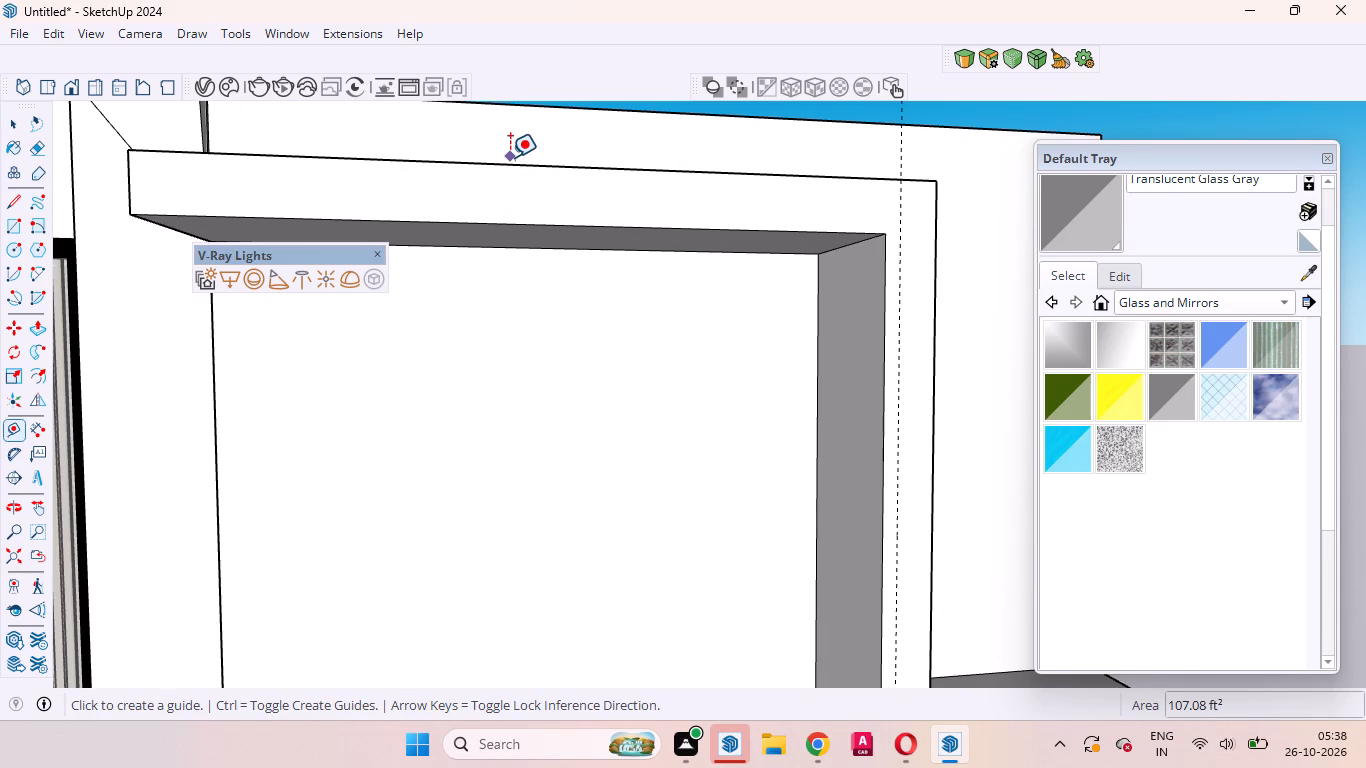
{"action": "left_click", "coordinate": [513, 171]}
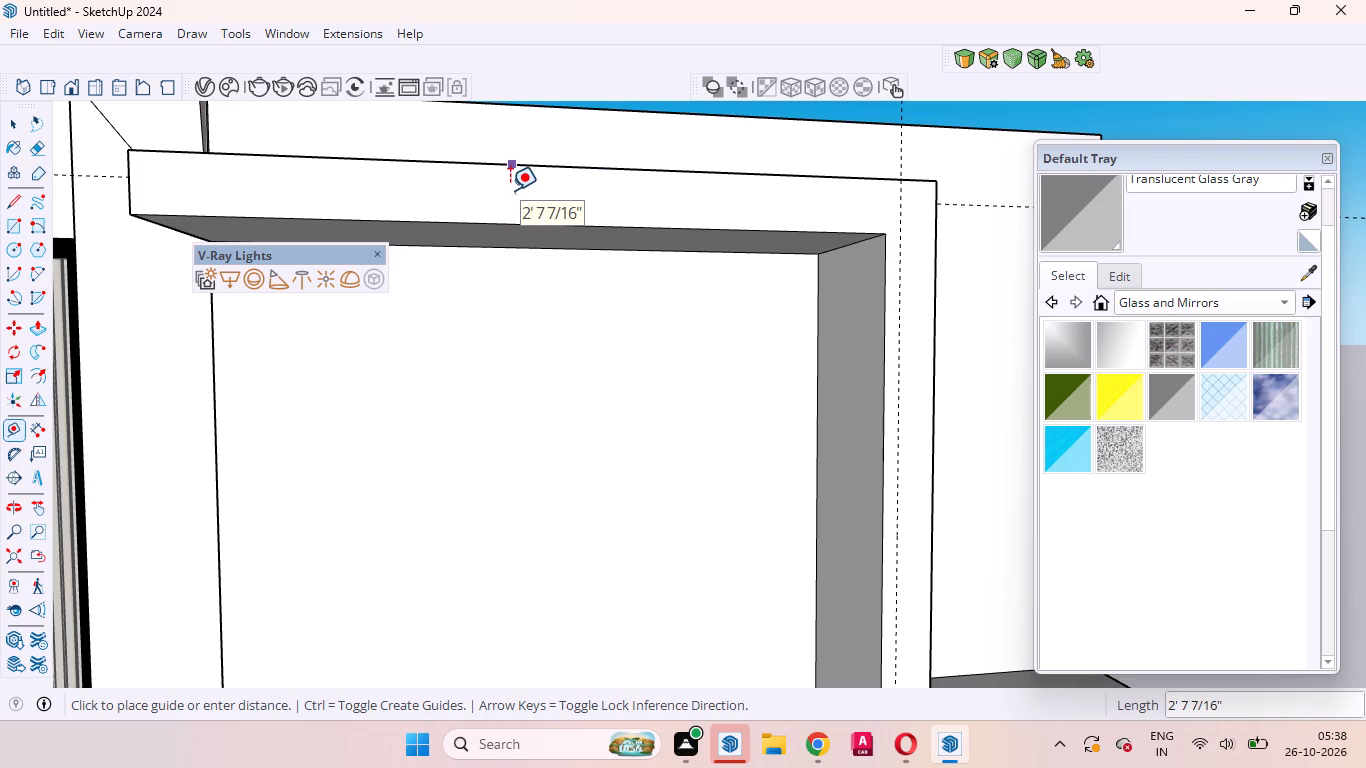
{"action": "key", "text": "Up"}
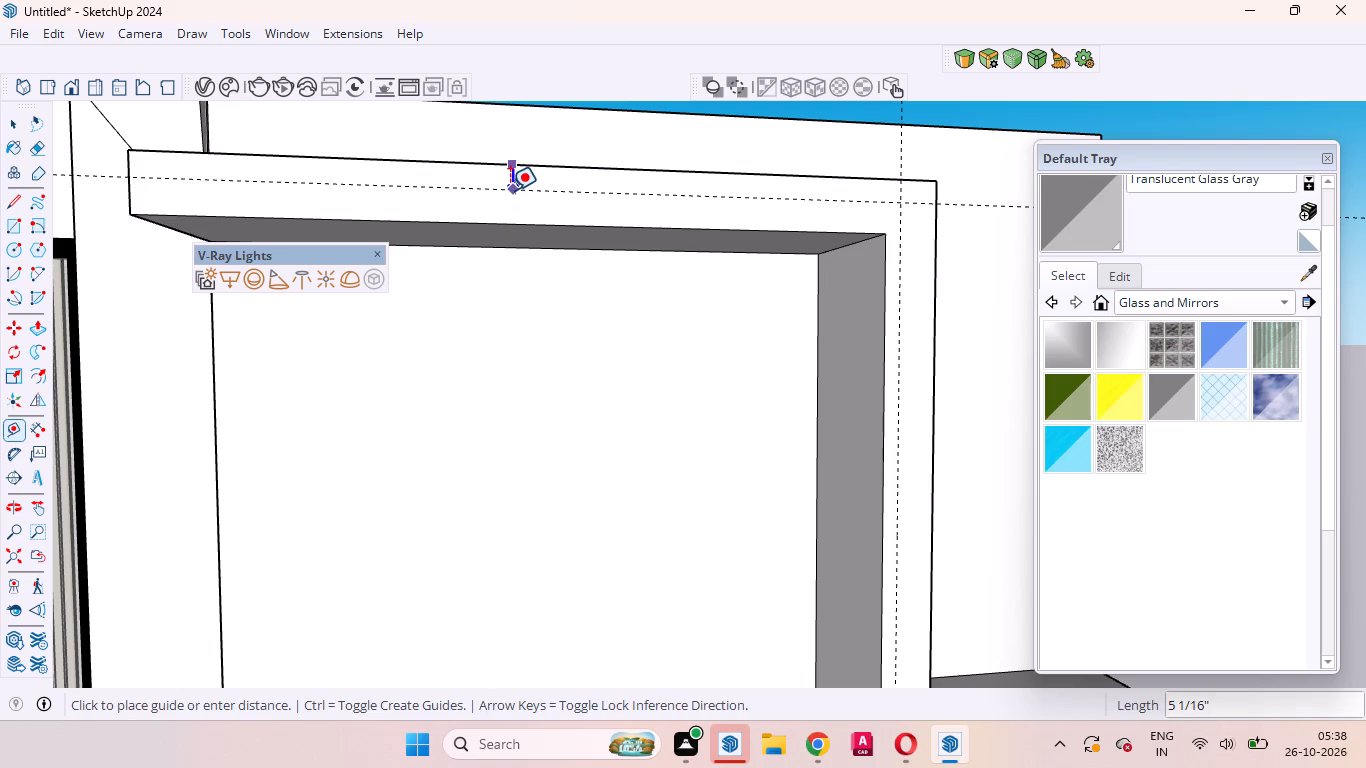
{"action": "key", "text": "3"}
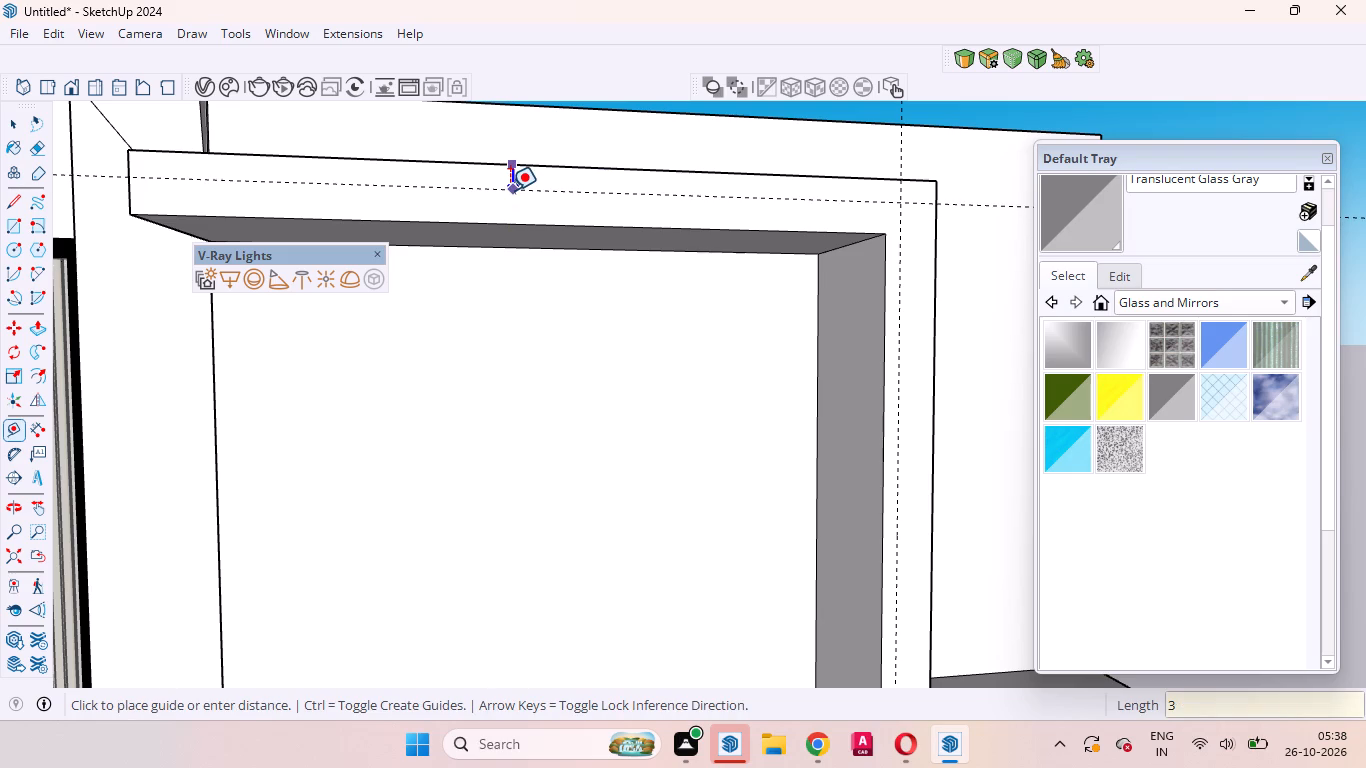
{"action": "key", "text": "comma"}
{"action": "key", "text": "BackSpace"}
{"action": "key", "text": "period"}
{"action": "key", "text": "5"}
{"action": "key", "text": "Return"}
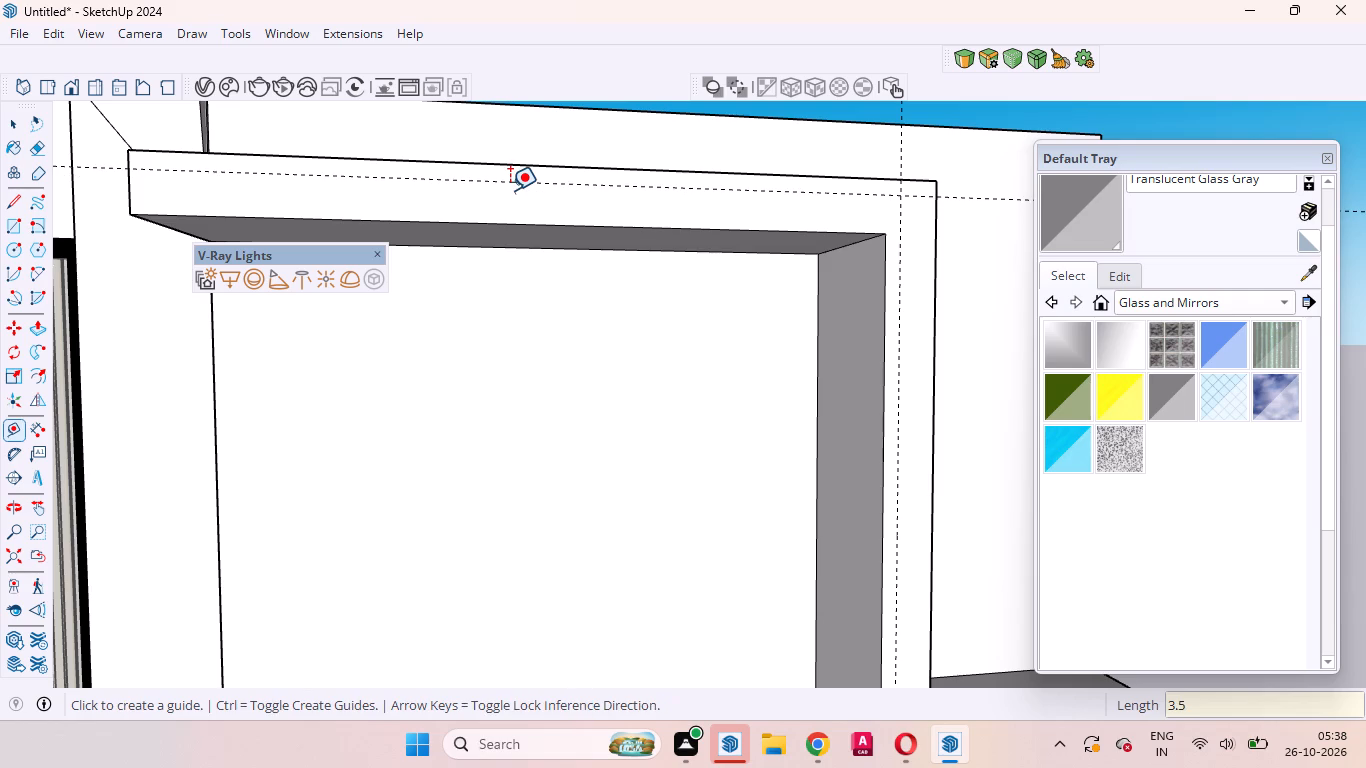
{"action": "middle_click", "coordinate": [510, 190]}
{"action": "scroll", "coordinate": [510, 190], "scroll_direction": "up", "scroll_amount": 1}
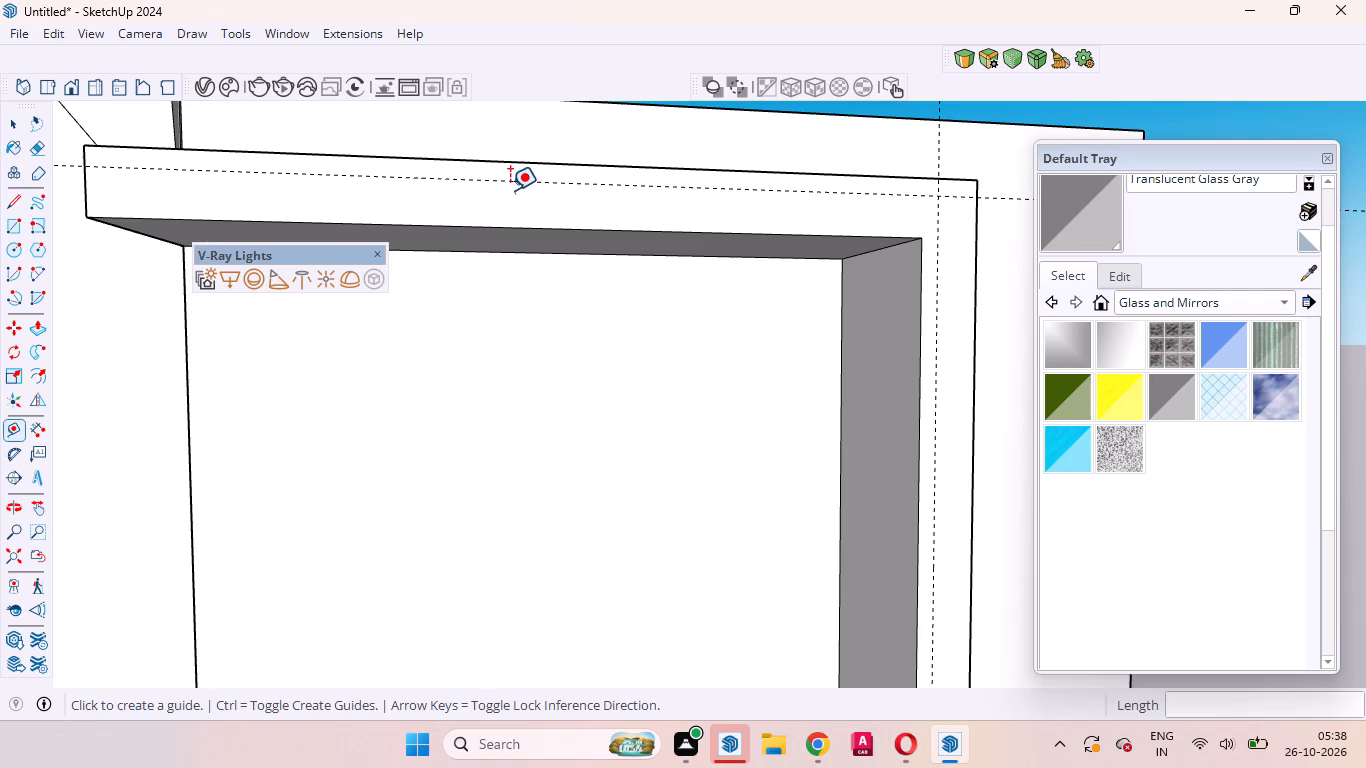
Place a guide 3.5" below the top edge on the free end face of the frame's top member.
{"action": "scroll", "coordinate": [510, 190], "scroll_direction": "down", "scroll_amount": 10}
{"action": "middle_click_drag", "start_coordinate": [305, 177], "coordinate": [378, 188]}
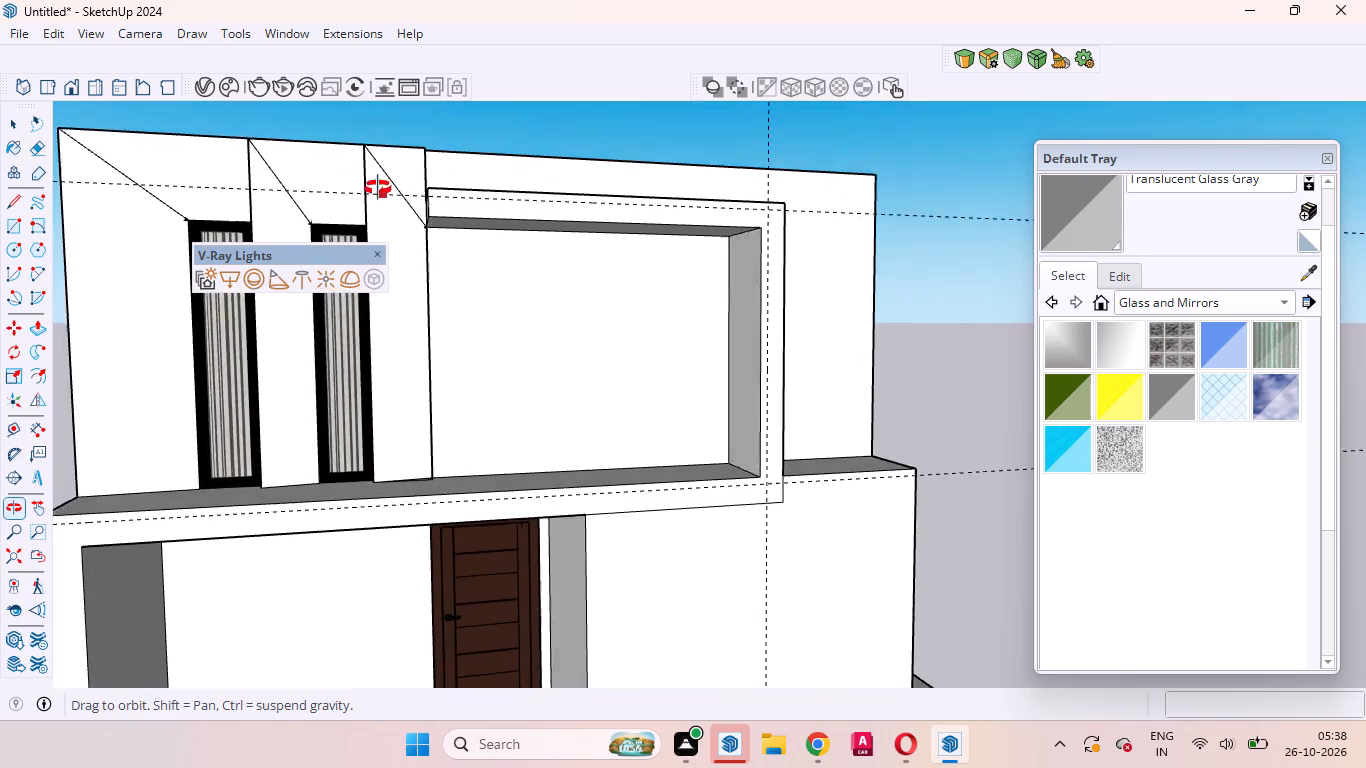
{"action": "middle_click_drag", "start_coordinate": [378, 188], "coordinate": [485, 232]}
{"action": "scroll", "coordinate": [508, 237], "scroll_direction": "up", "scroll_amount": 6}
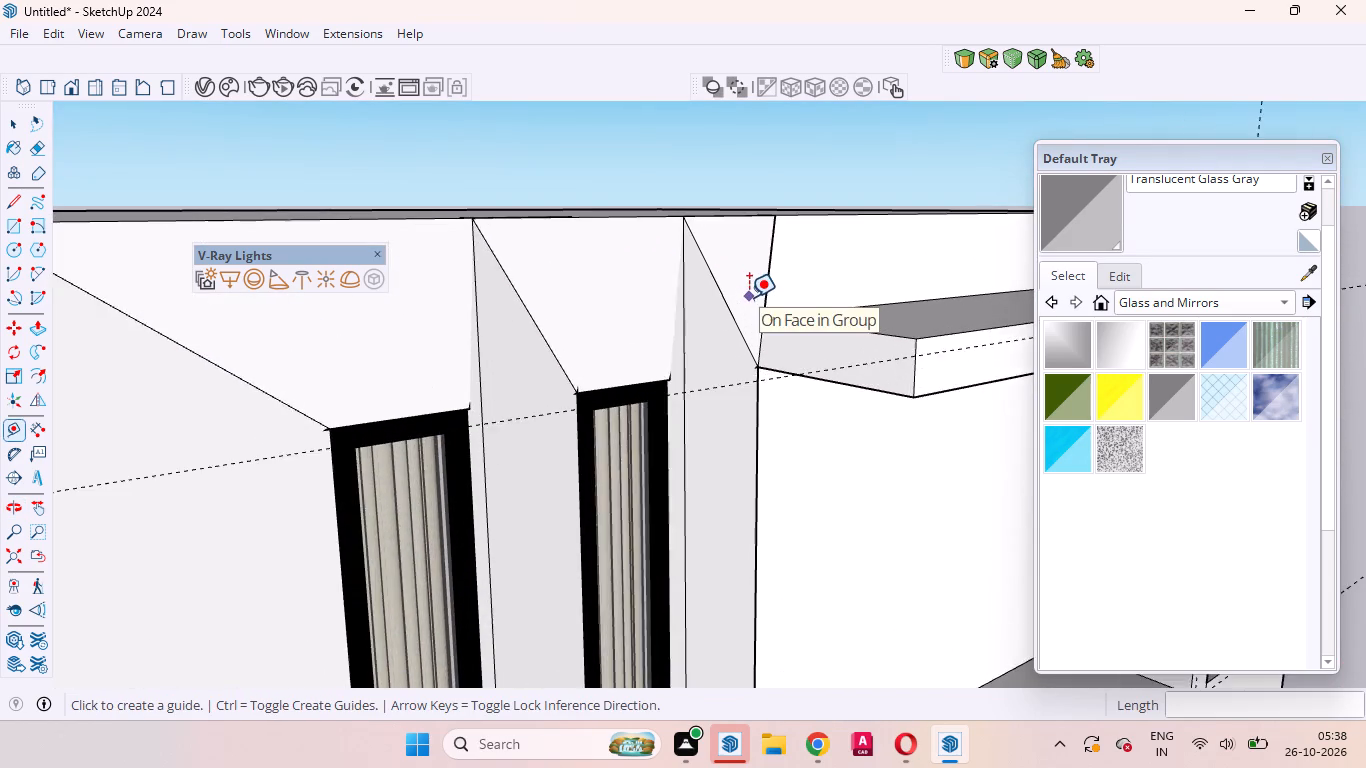
{"action": "scroll", "coordinate": [749, 297], "scroll_direction": "up", "scroll_amount": 6}
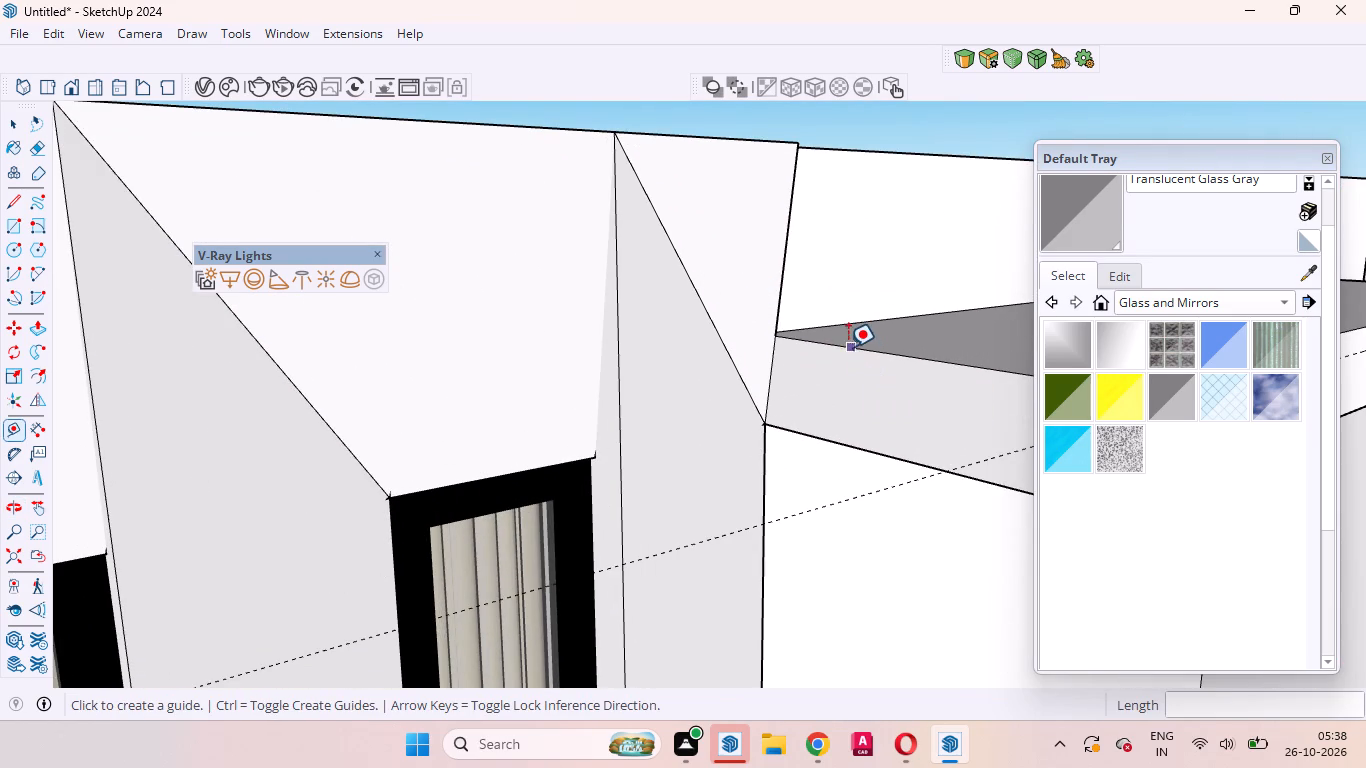
{"action": "left_click", "coordinate": [848, 347]}
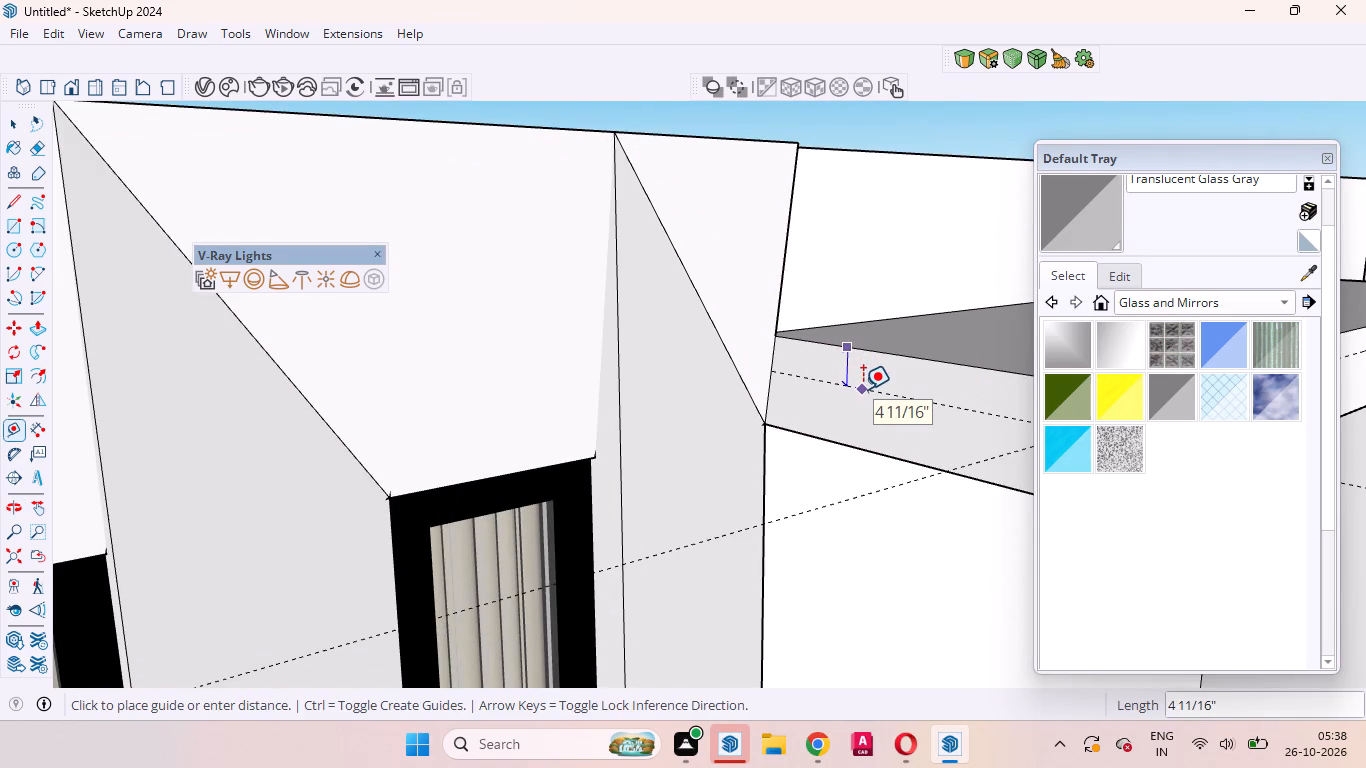
{"action": "key", "text": "3"}
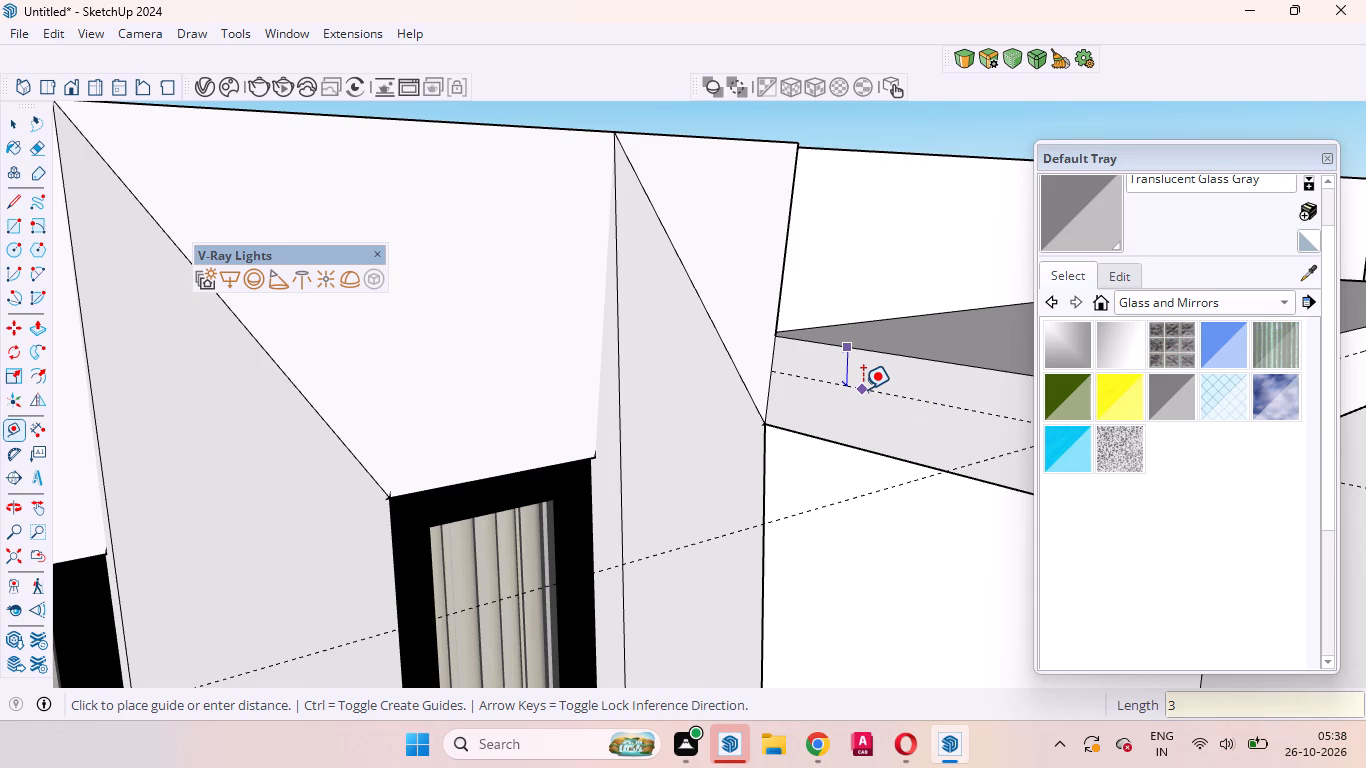
{"action": "key", "text": "period"}
{"action": "key", "text": "5"}
{"action": "key", "text": "Return"}
{"action": "key", "text": "space"}
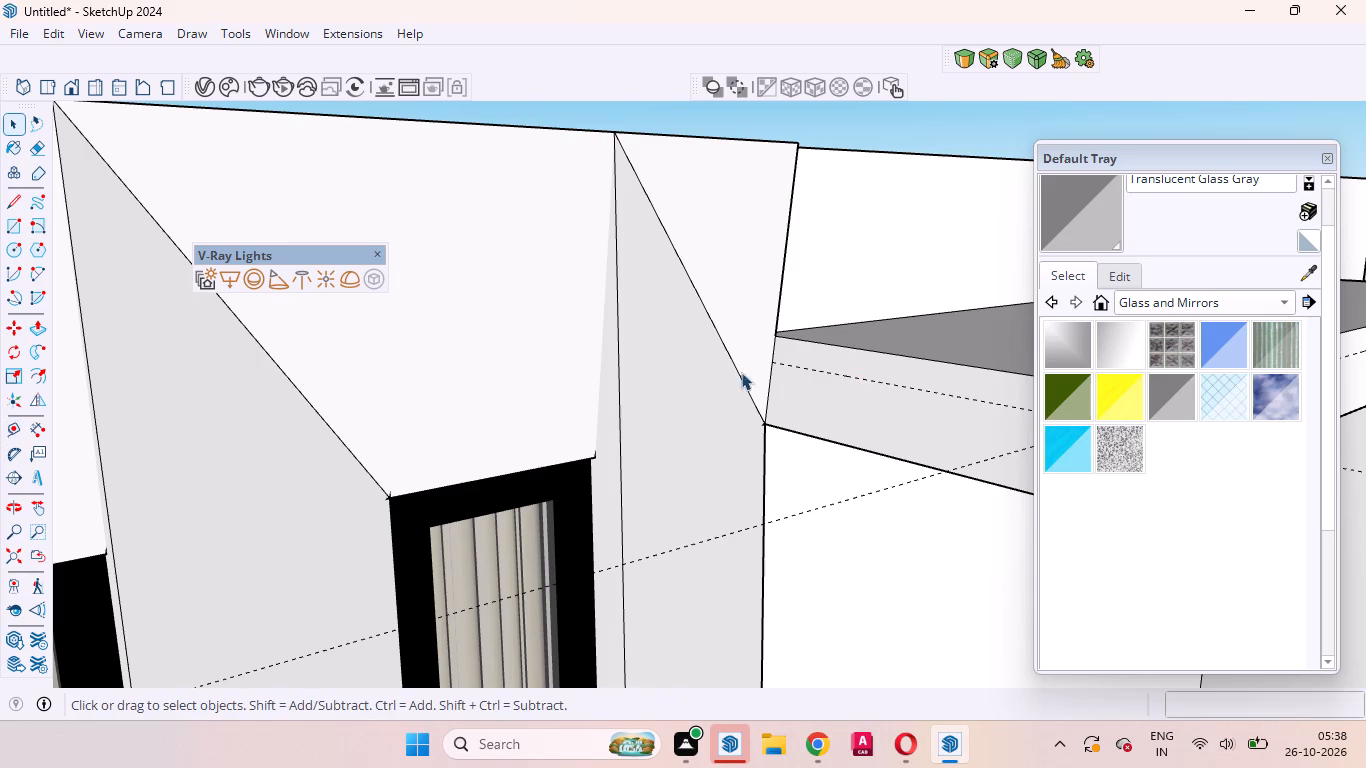
Inside the house group, draw a 3.5" by about 13' 8" rectangle on the frame's top member, from the guide to the outer top corner.
{"action": "scroll", "coordinate": [651, 364], "scroll_direction": "down", "scroll_amount": 10}
{"action": "middle_click_drag", "start_coordinate": [736, 380], "coordinate": [632, 373]}
{"action": "scroll", "coordinate": [630, 376], "scroll_direction": "up", "scroll_amount": 1}
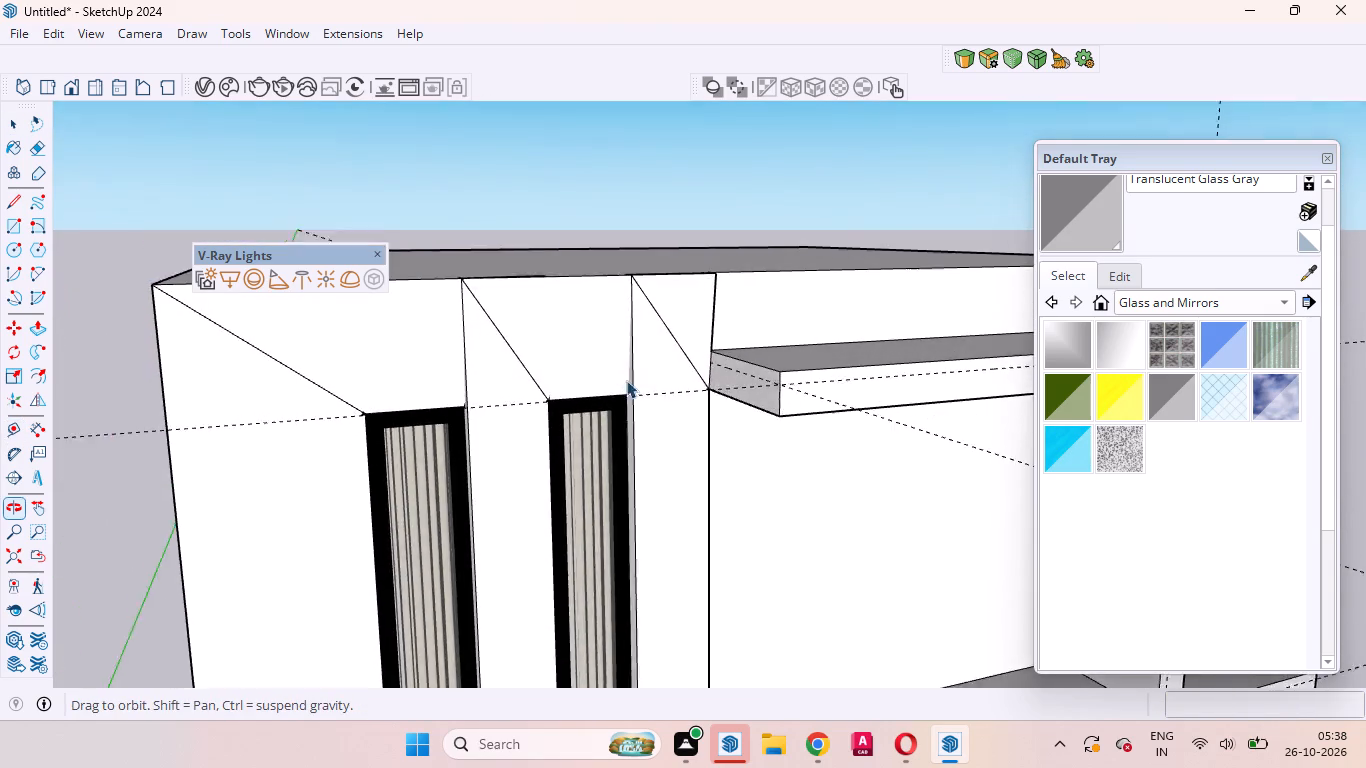
{"action": "scroll", "coordinate": [522, 343], "scroll_direction": "down", "scroll_amount": 11}
{"action": "scroll", "coordinate": [592, 355], "scroll_direction": "up", "scroll_amount": 5}
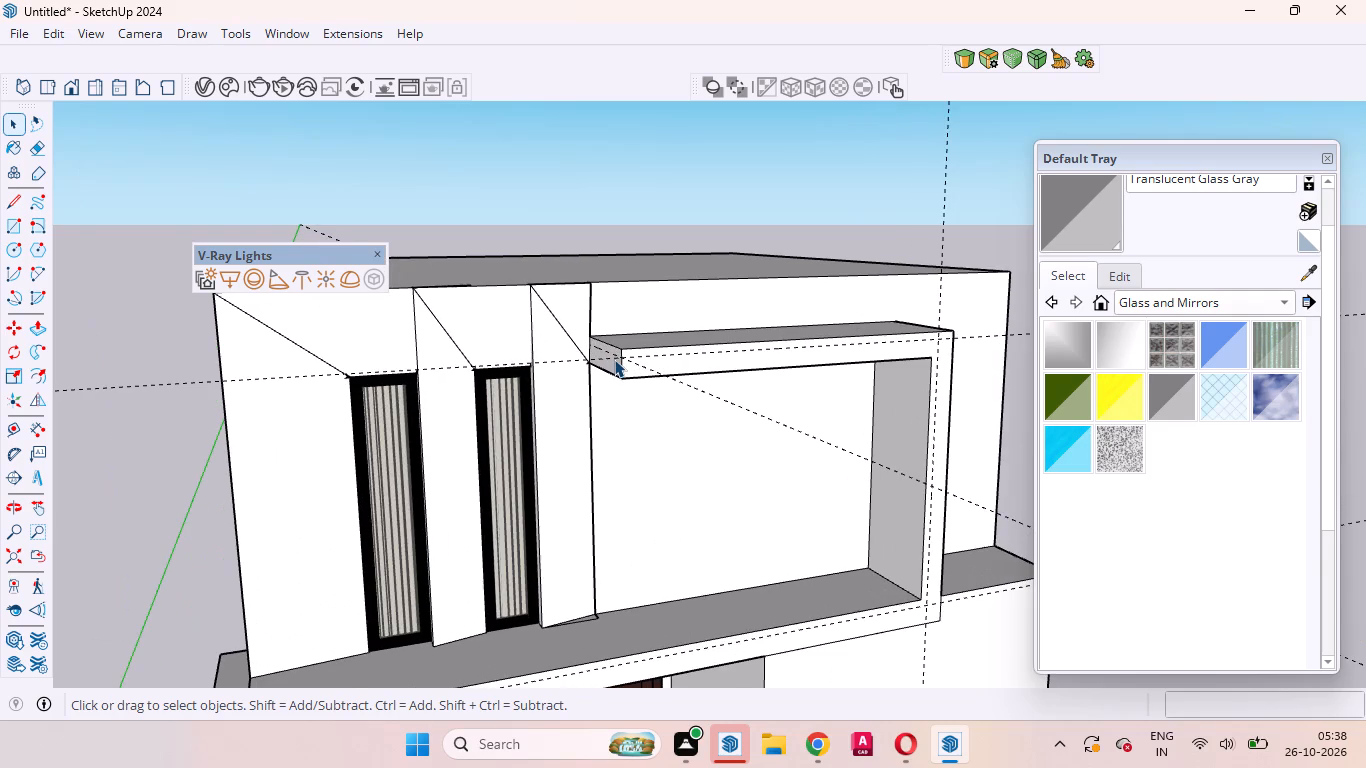
{"action": "scroll", "coordinate": [605, 360], "scroll_direction": "down", "scroll_amount": 5}
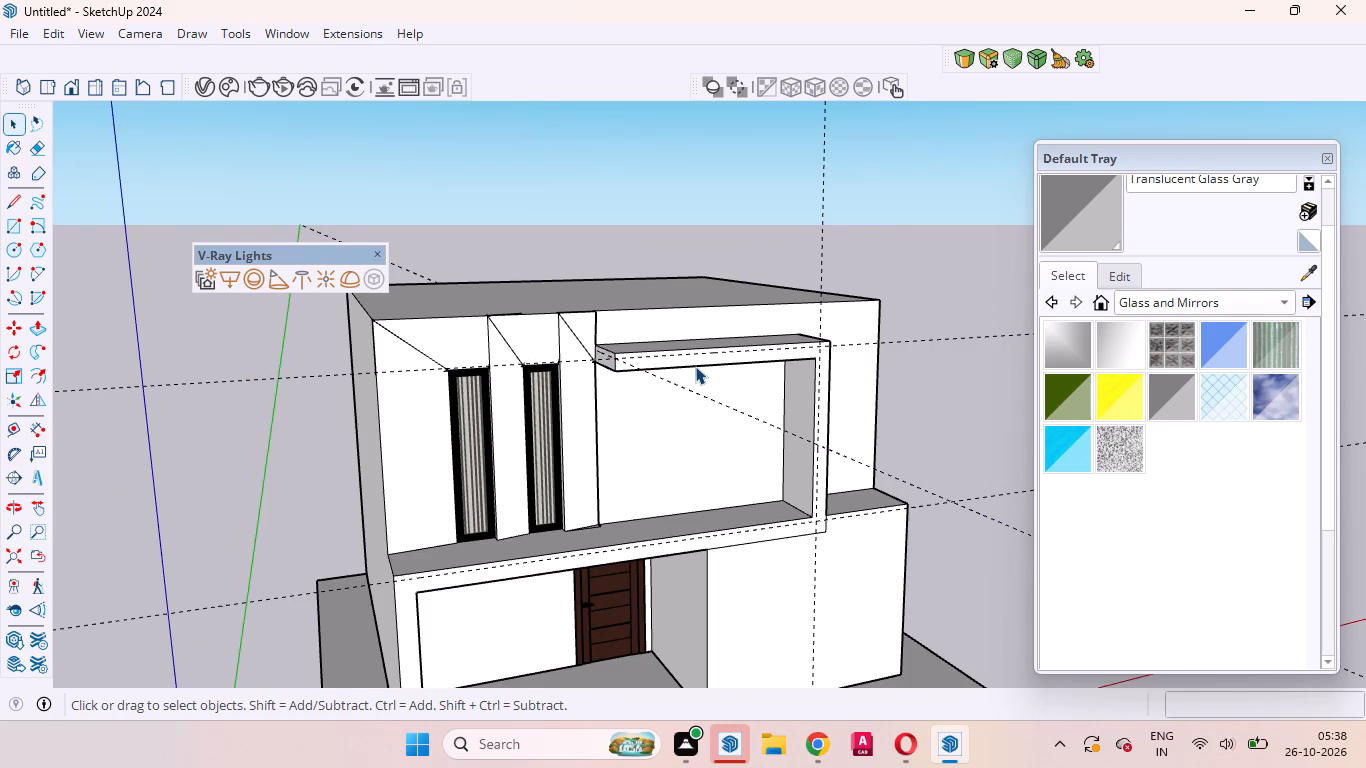
{"action": "scroll", "coordinate": [695, 366], "scroll_direction": "up", "scroll_amount": 8}
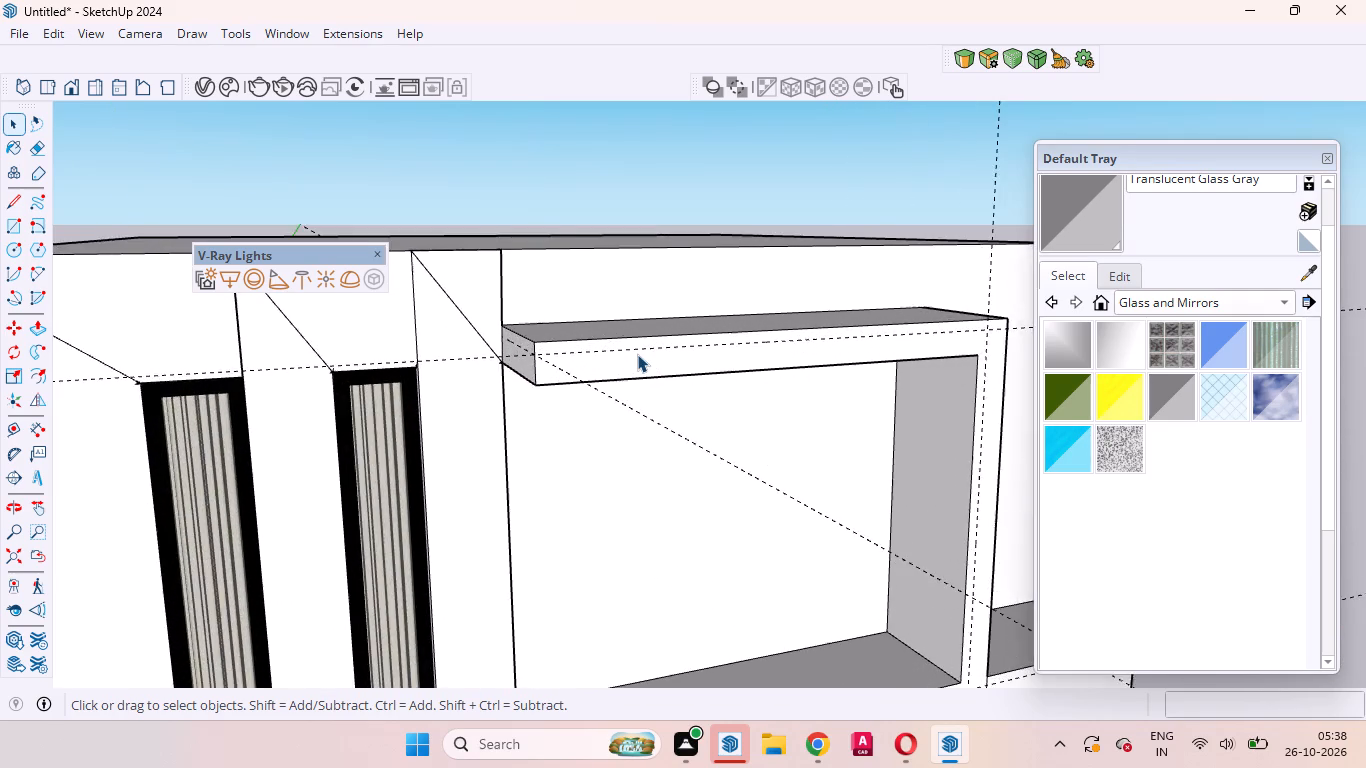
{"action": "scroll", "coordinate": [637, 354], "scroll_direction": "up", "scroll_amount": 7}
{"action": "left_click", "coordinate": [637, 354]}
{"action": "double_click", "coordinate": [637, 354]}
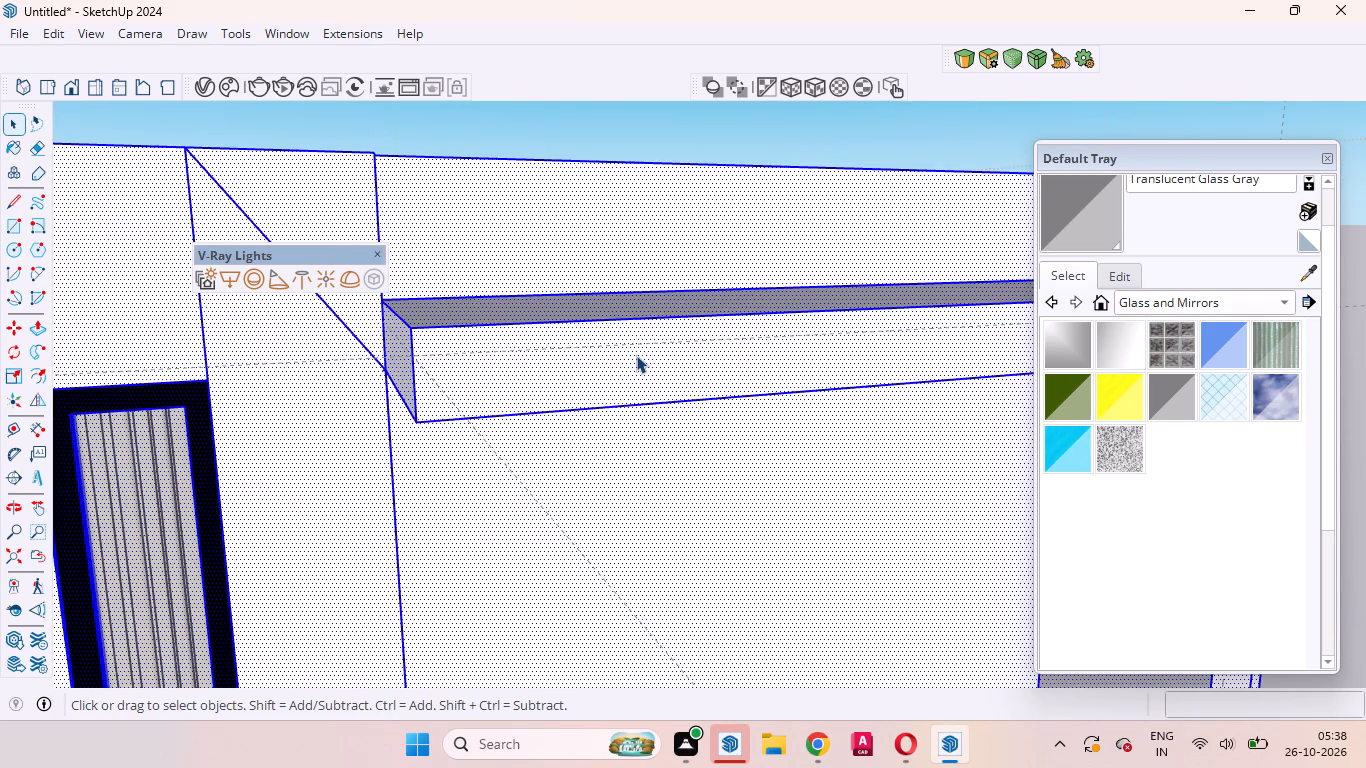
{"action": "key", "text": "r"}
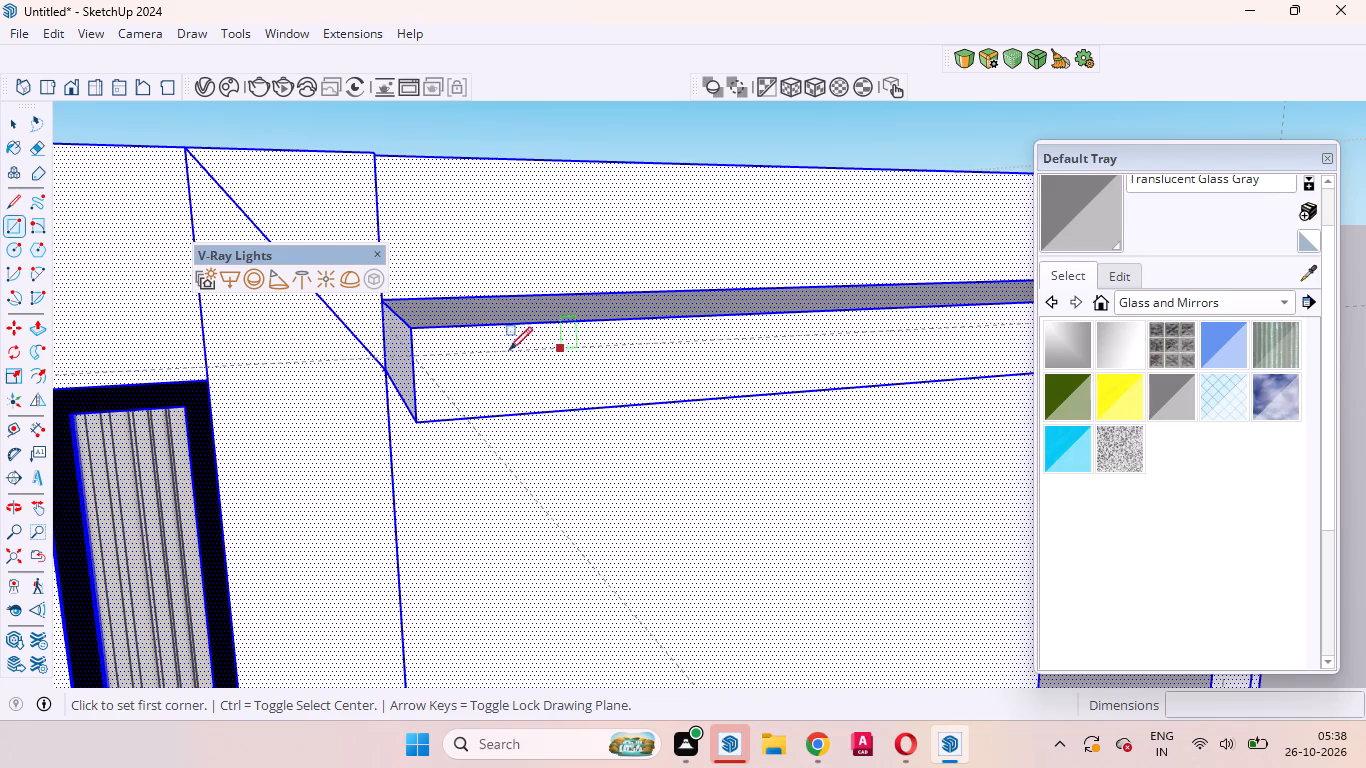
{"action": "left_click", "coordinate": [420, 353]}
{"action": "scroll", "coordinate": [392, 361], "scroll_direction": "down", "scroll_amount": 4}
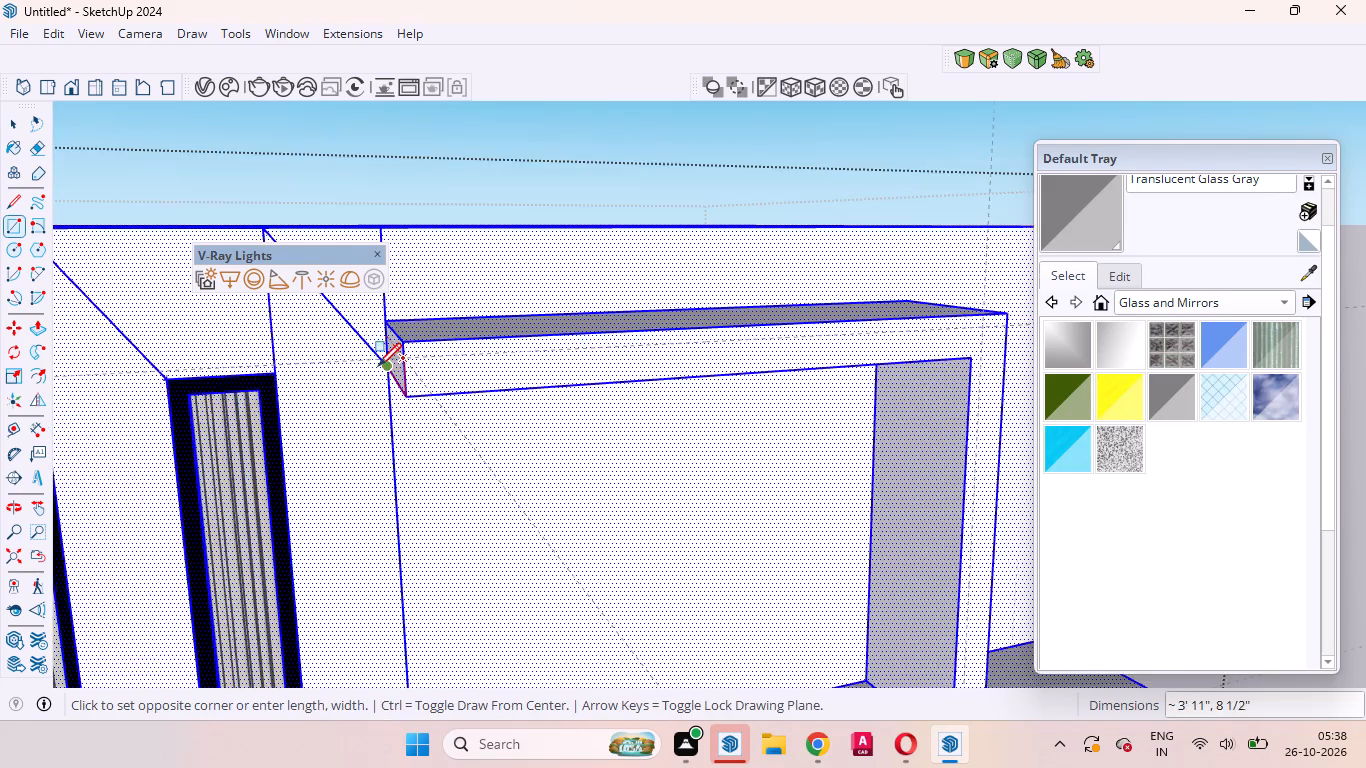
{"action": "scroll", "coordinate": [378, 366], "scroll_direction": "down", "scroll_amount": 10}
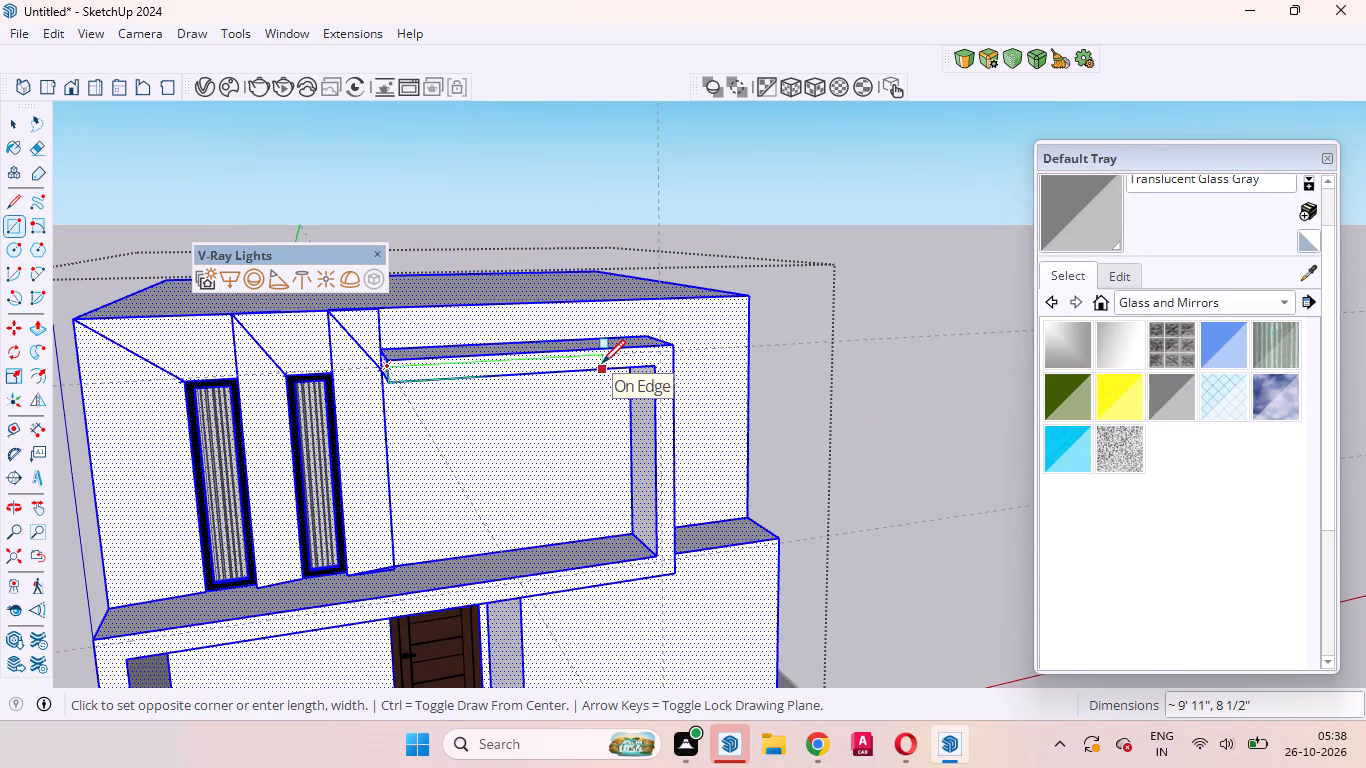
{"action": "scroll", "coordinate": [660, 353], "scroll_direction": "up", "scroll_amount": 12}
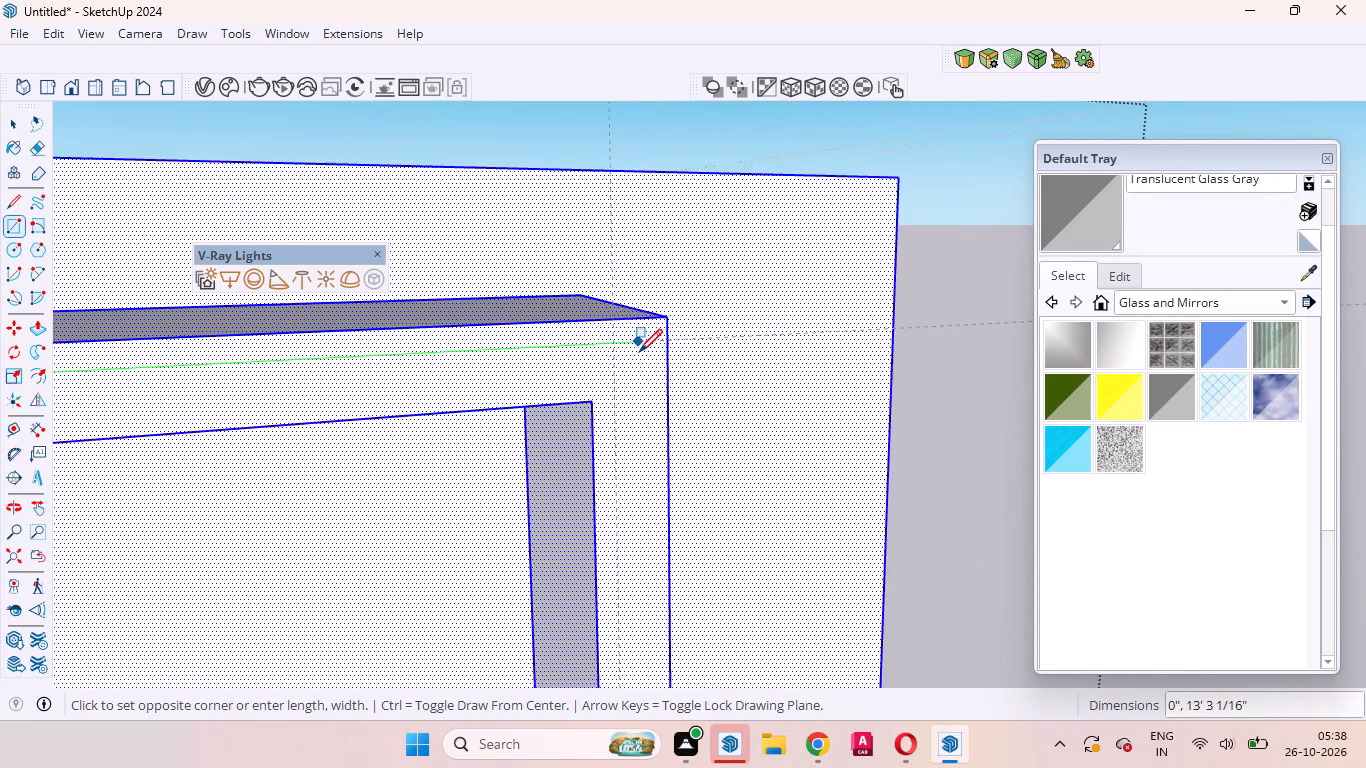
{"action": "scroll", "coordinate": [639, 352], "scroll_direction": "up", "scroll_amount": 3}
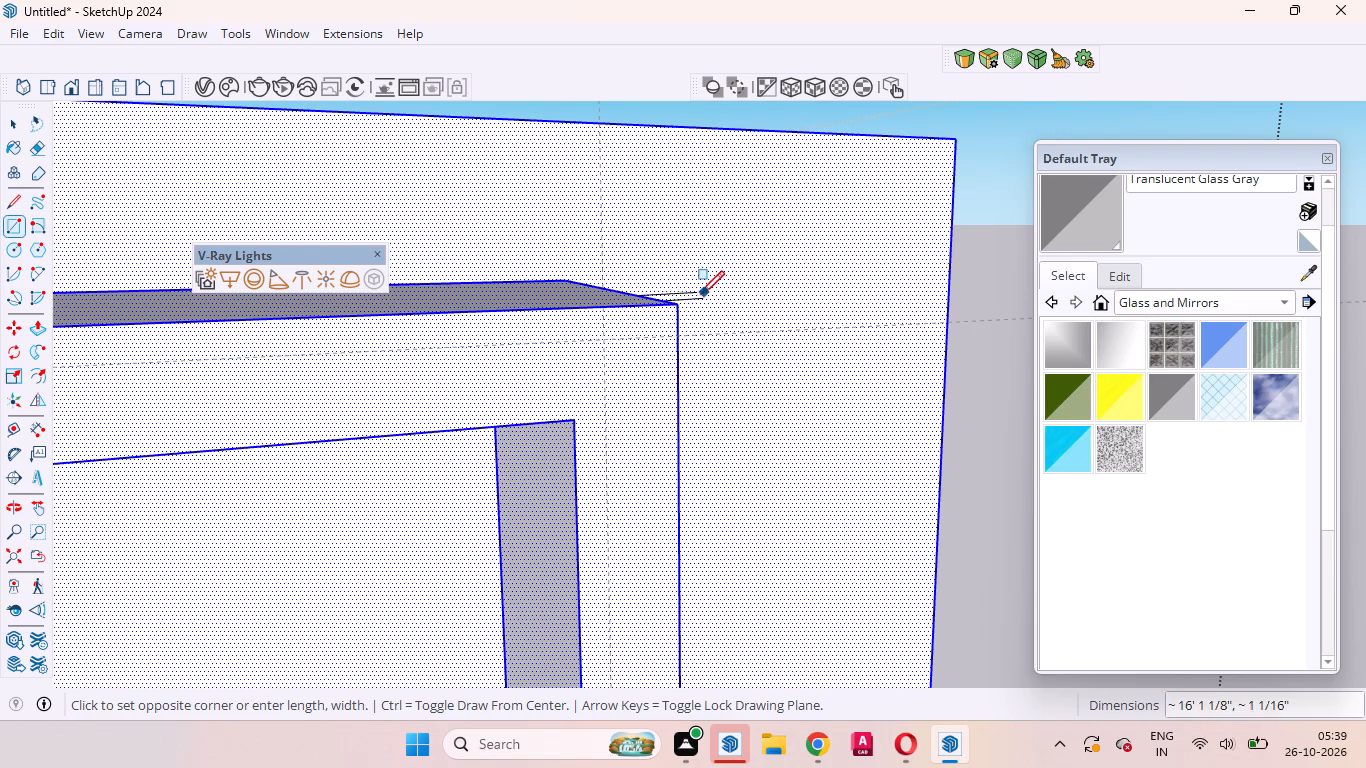
{"action": "left_click", "coordinate": [670, 305]}
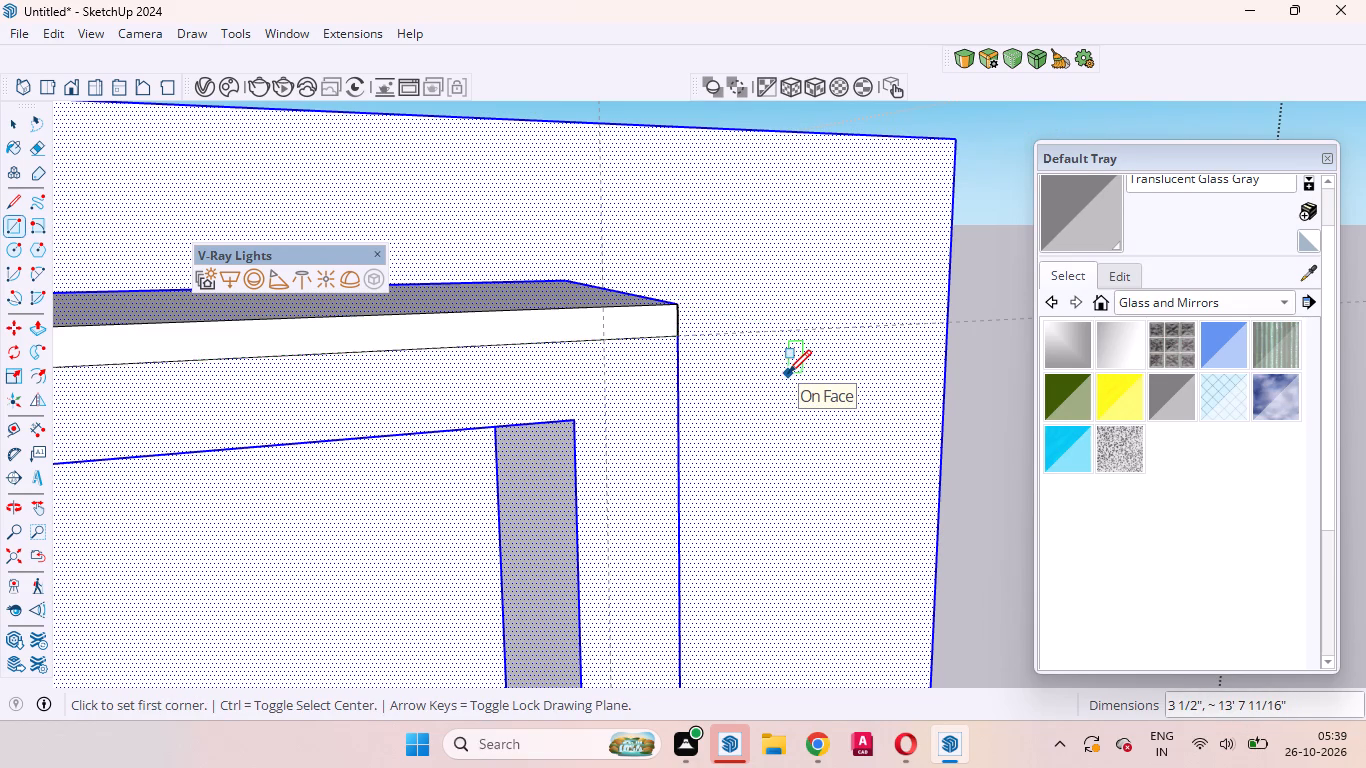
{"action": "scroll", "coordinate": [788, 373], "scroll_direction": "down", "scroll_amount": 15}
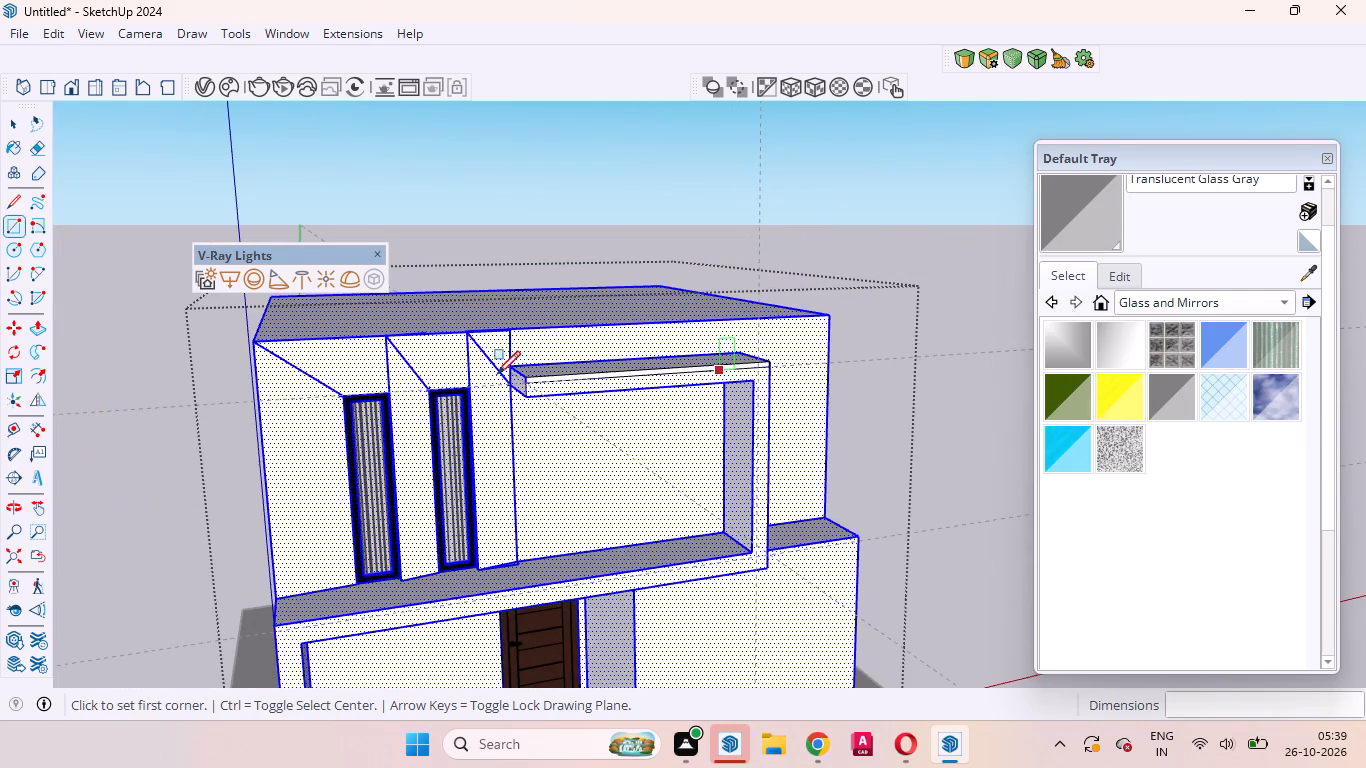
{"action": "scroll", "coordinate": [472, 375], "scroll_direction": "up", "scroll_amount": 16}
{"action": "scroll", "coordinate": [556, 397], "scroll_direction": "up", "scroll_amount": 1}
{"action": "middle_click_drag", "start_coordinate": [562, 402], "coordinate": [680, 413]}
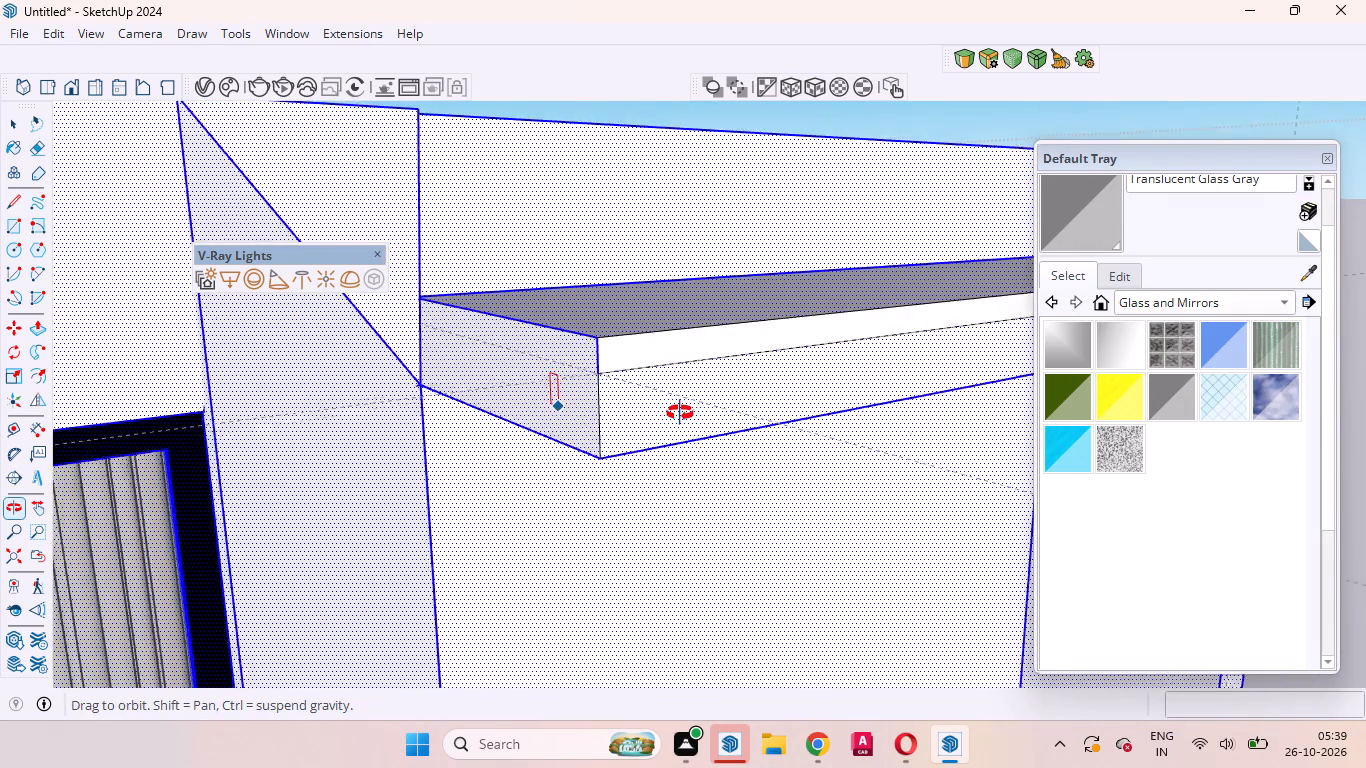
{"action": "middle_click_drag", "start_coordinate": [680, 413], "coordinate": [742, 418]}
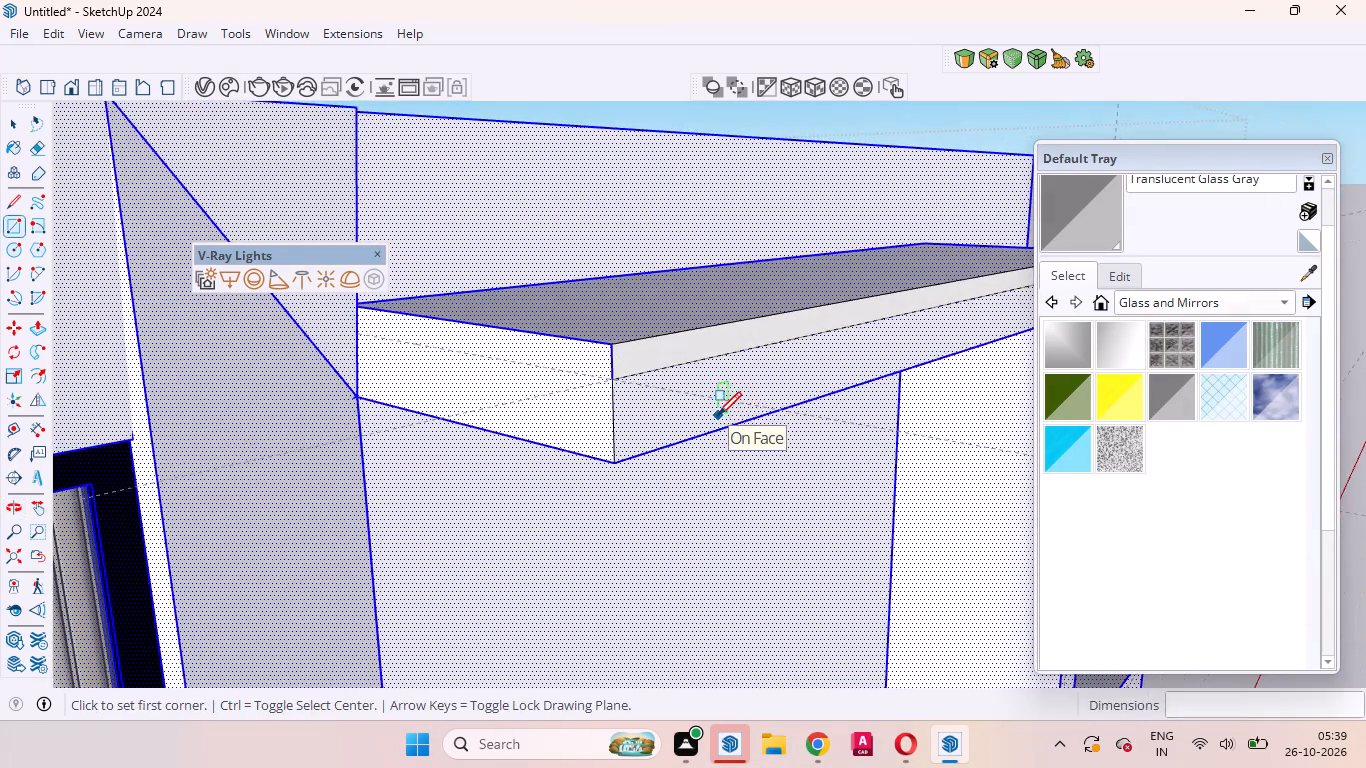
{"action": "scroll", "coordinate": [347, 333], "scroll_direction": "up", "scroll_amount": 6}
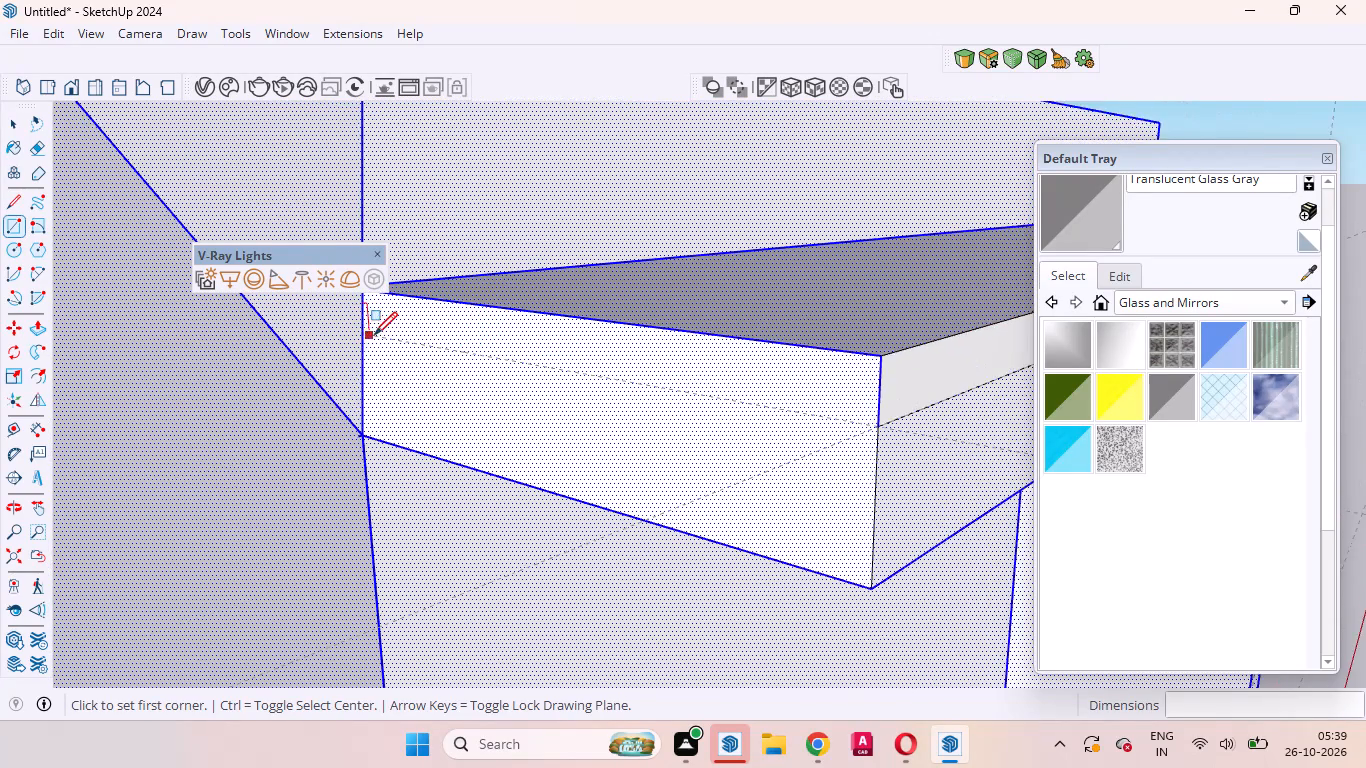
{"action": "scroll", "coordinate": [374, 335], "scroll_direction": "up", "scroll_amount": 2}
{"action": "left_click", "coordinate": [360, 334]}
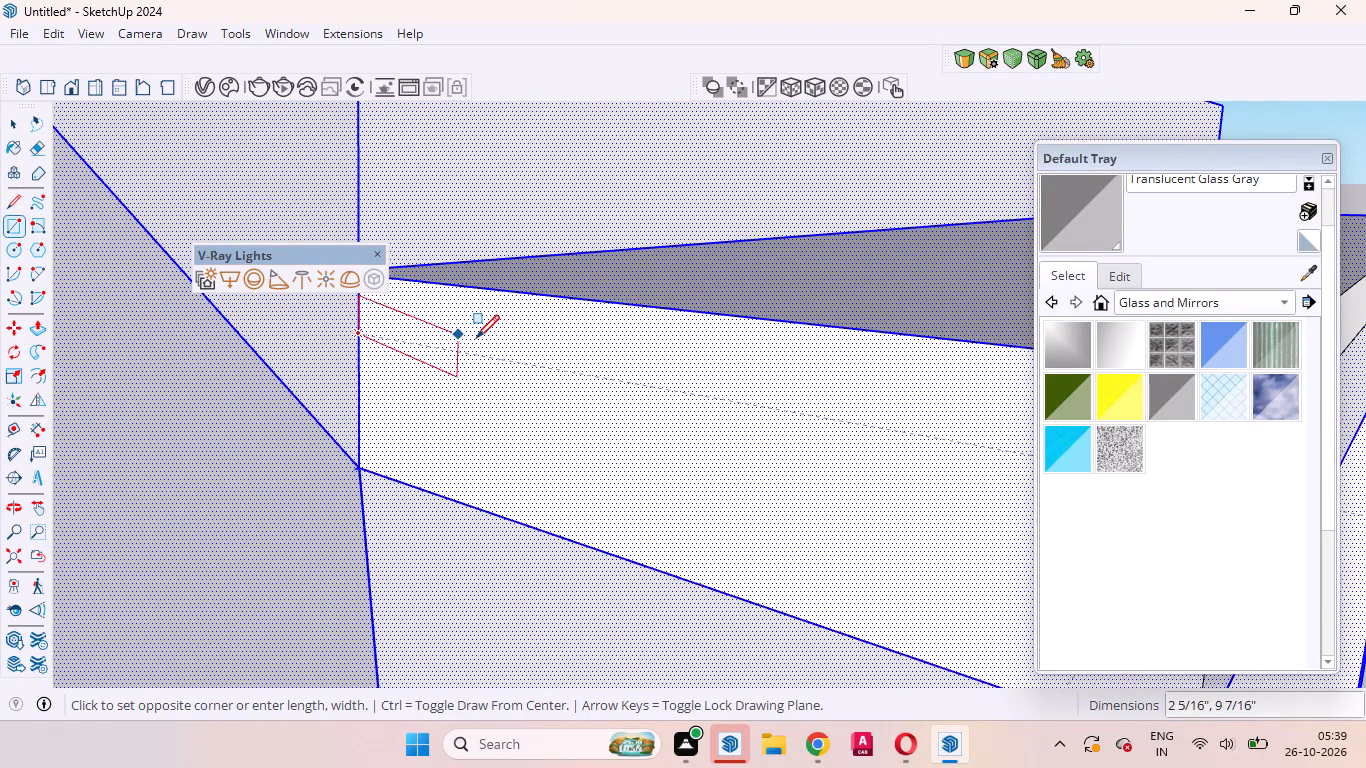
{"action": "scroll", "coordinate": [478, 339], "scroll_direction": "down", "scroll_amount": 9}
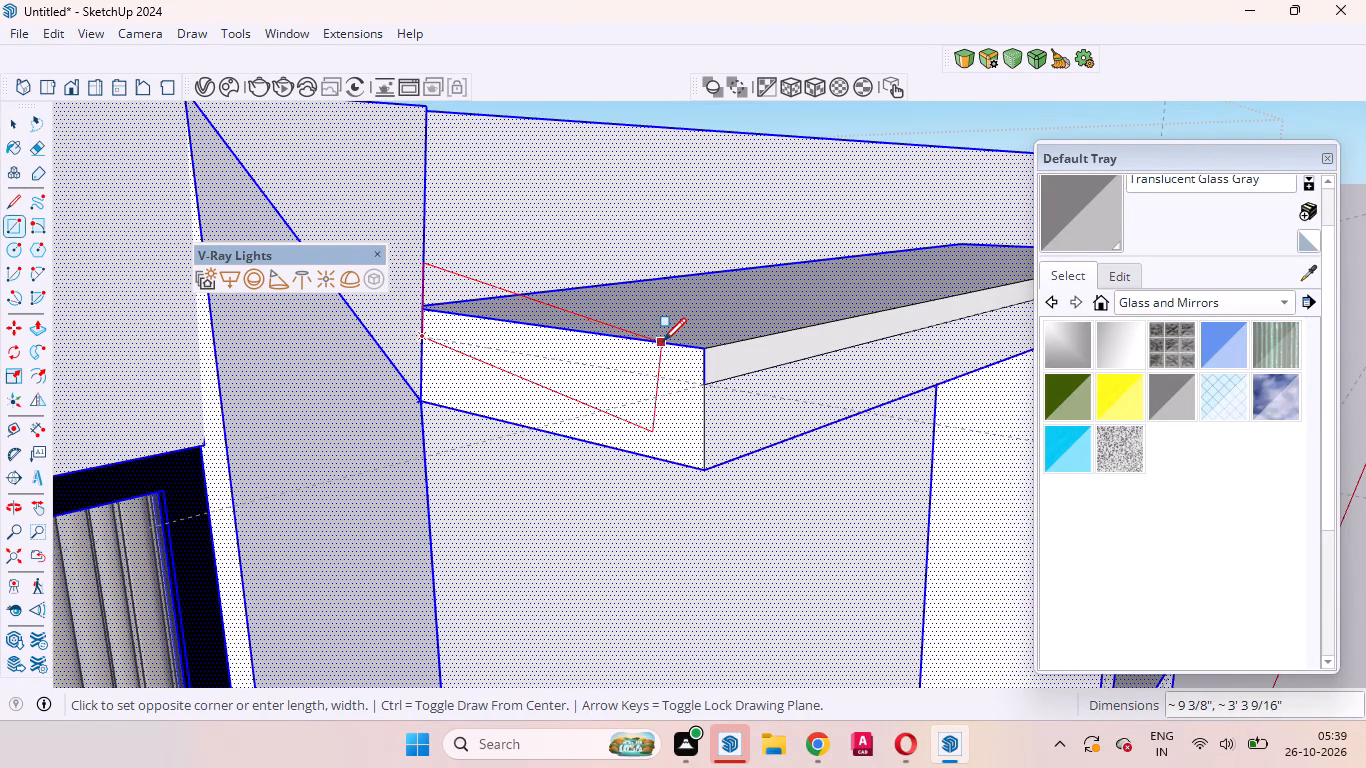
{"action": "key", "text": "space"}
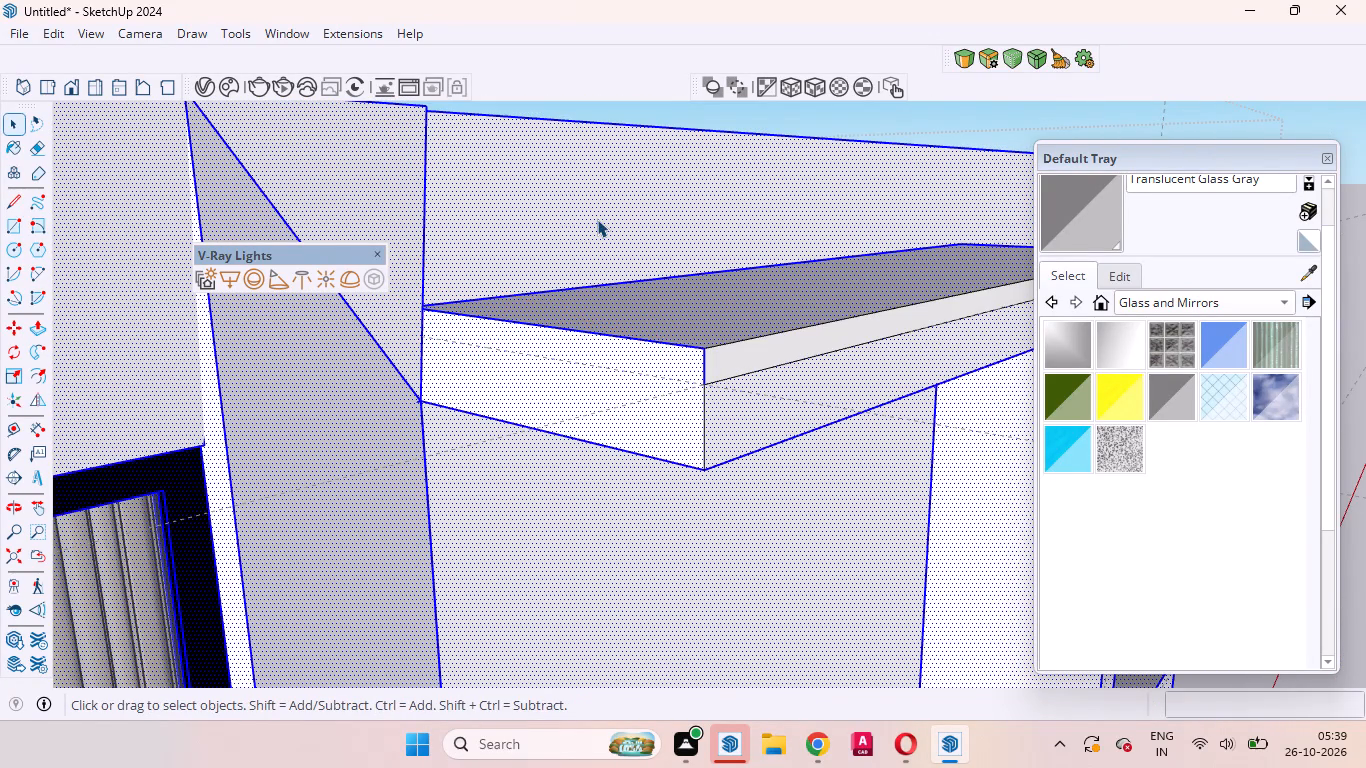
Draw a 3.5" by about 3' 9" rectangle on the top member's free end face, from the guide to the upper wall-side corner.
{"action": "scroll", "coordinate": [505, 298], "scroll_direction": "up", "scroll_amount": 4}
{"action": "middle_click_drag", "start_coordinate": [541, 310], "coordinate": [633, 309]}
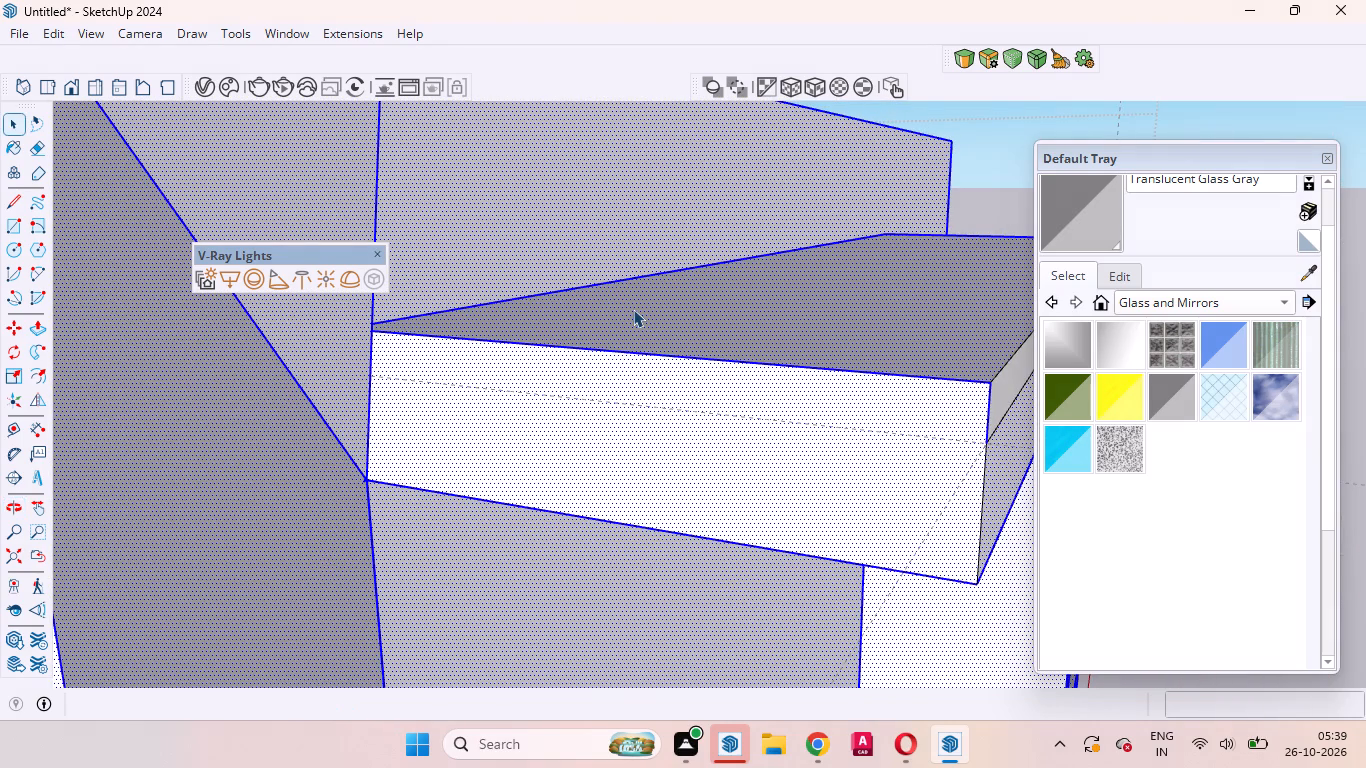
{"action": "key", "text": "r"}
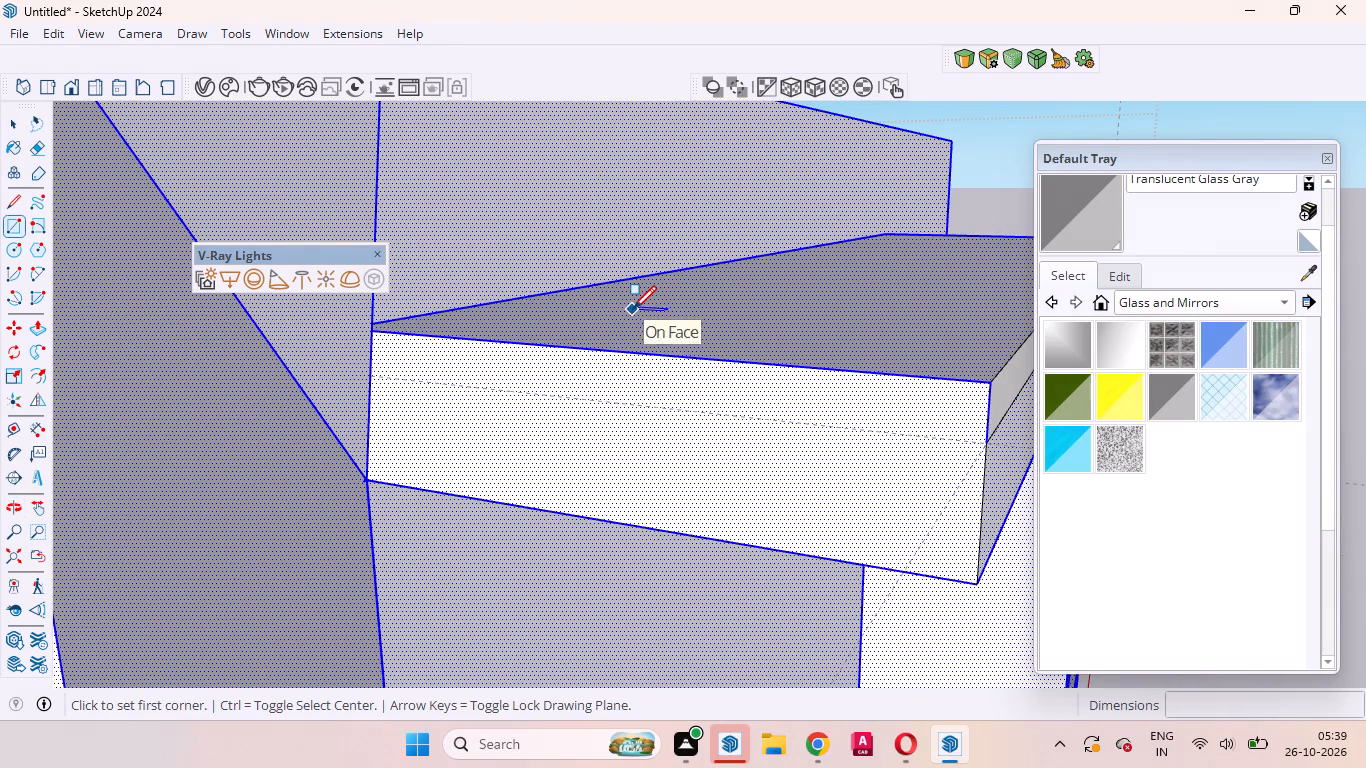
{"action": "left_click", "coordinate": [983, 448]}
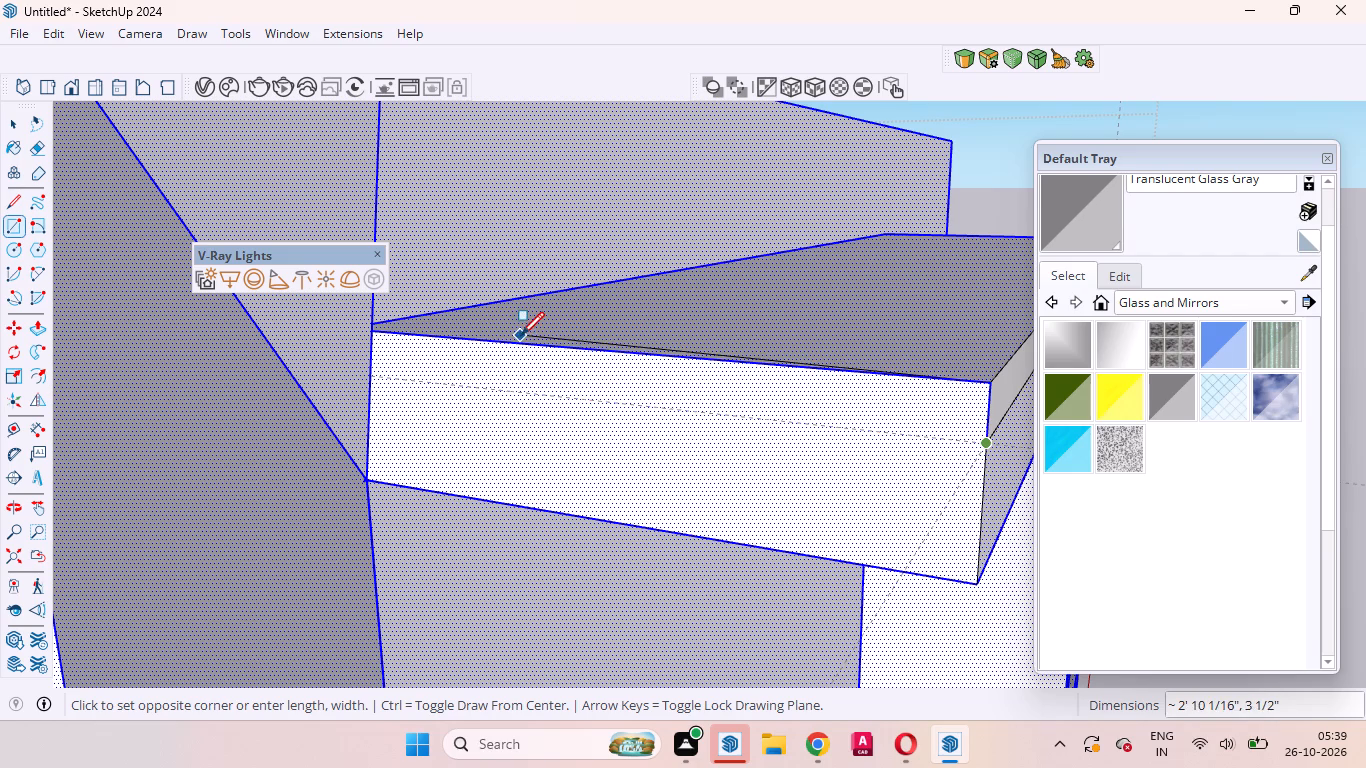
{"action": "left_click", "coordinate": [372, 330]}
{"action": "key", "text": "space"}
Push/Pull the front strip and the end-face strip of the frame's top member outward by 2" each.
{"action": "scroll", "coordinate": [555, 449], "scroll_direction": "down", "scroll_amount": 3}
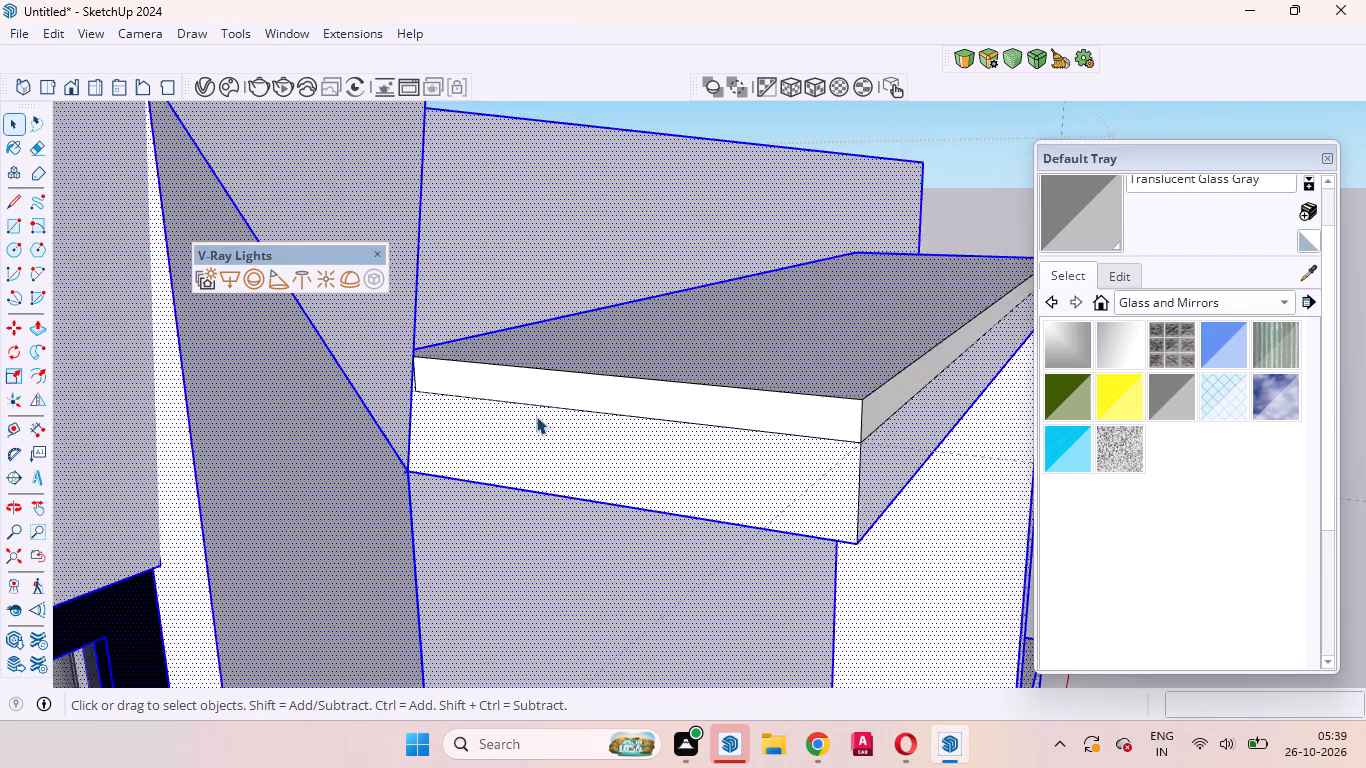
{"action": "scroll", "coordinate": [536, 416], "scroll_direction": "down", "scroll_amount": 7}
{"action": "scroll", "coordinate": [735, 422], "scroll_direction": "up", "scroll_amount": 12}
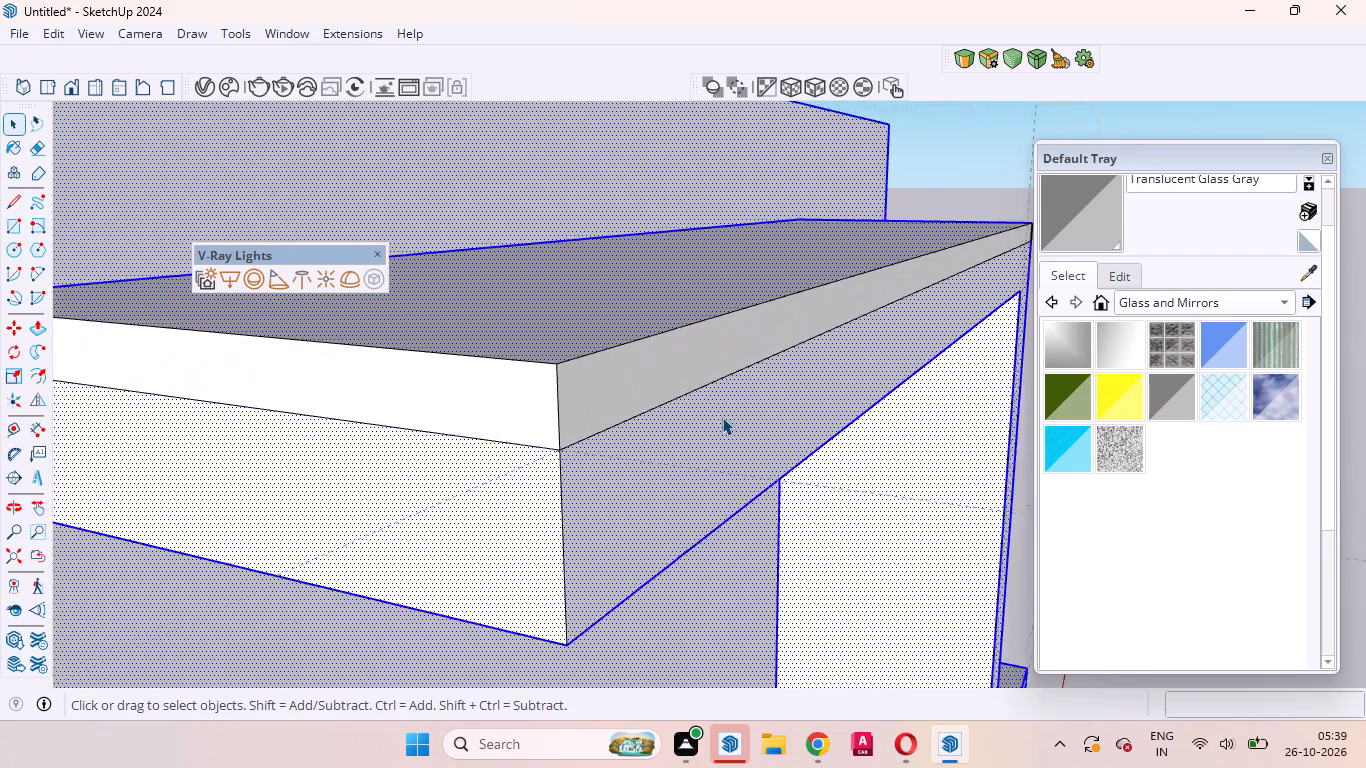
{"action": "scroll", "coordinate": [722, 417], "scroll_direction": "up", "scroll_amount": 3}
{"action": "left_click", "coordinate": [613, 361]}
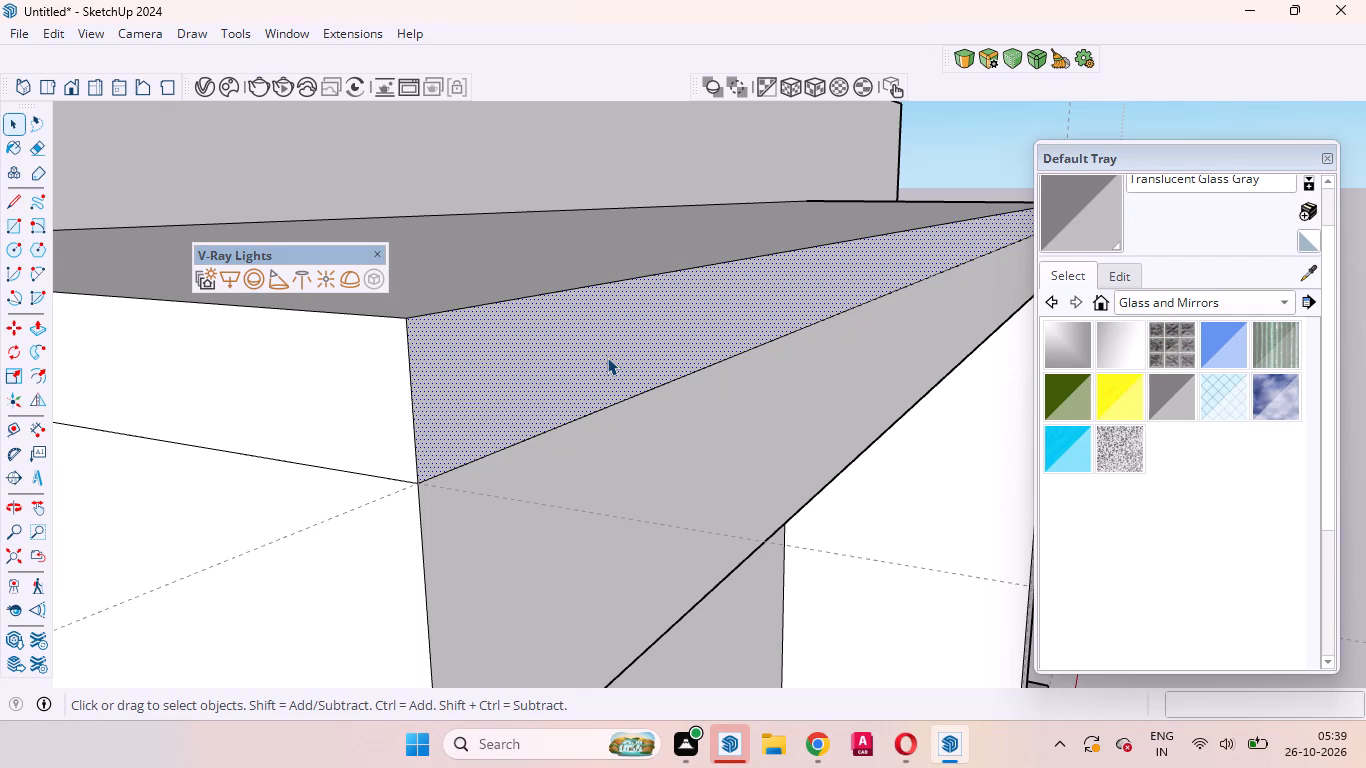
{"action": "key", "text": "p"}
{"action": "left_click", "coordinate": [607, 357]}
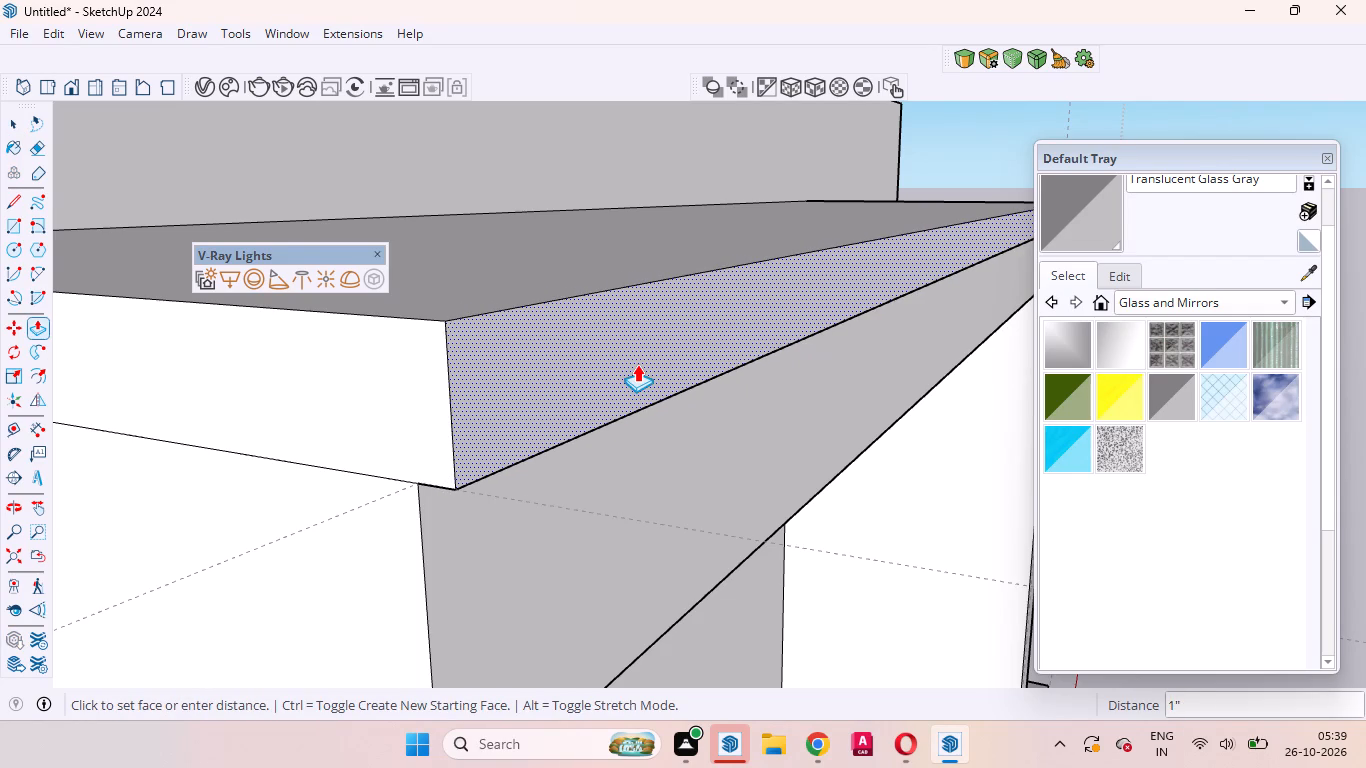
{"action": "key", "text": "2"}
{"action": "key", "text": "Return"}
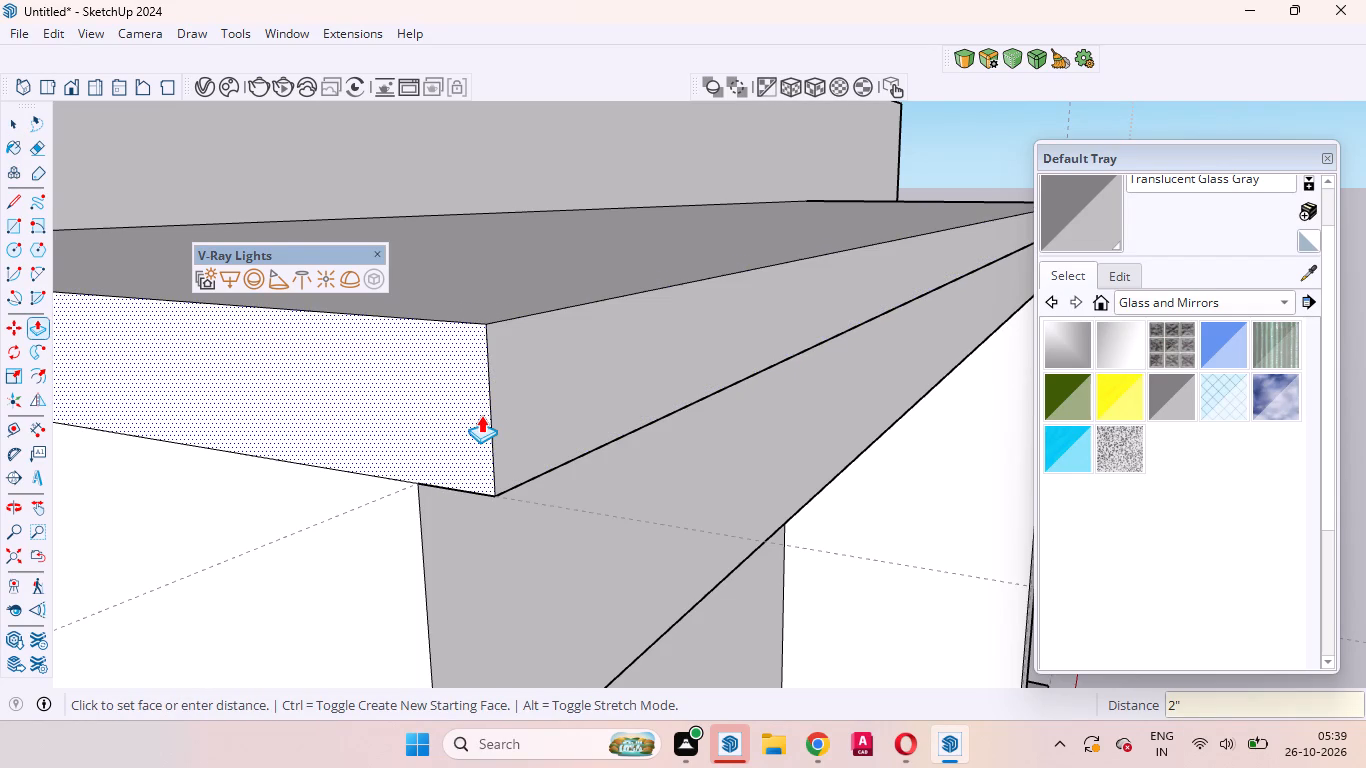
{"action": "double_click", "coordinate": [481, 415]}
Examine the projecting trim on the frame's top member and how it meets the surrounding facade.
{"action": "scroll", "coordinate": [545, 416], "scroll_direction": "down", "scroll_amount": 5}
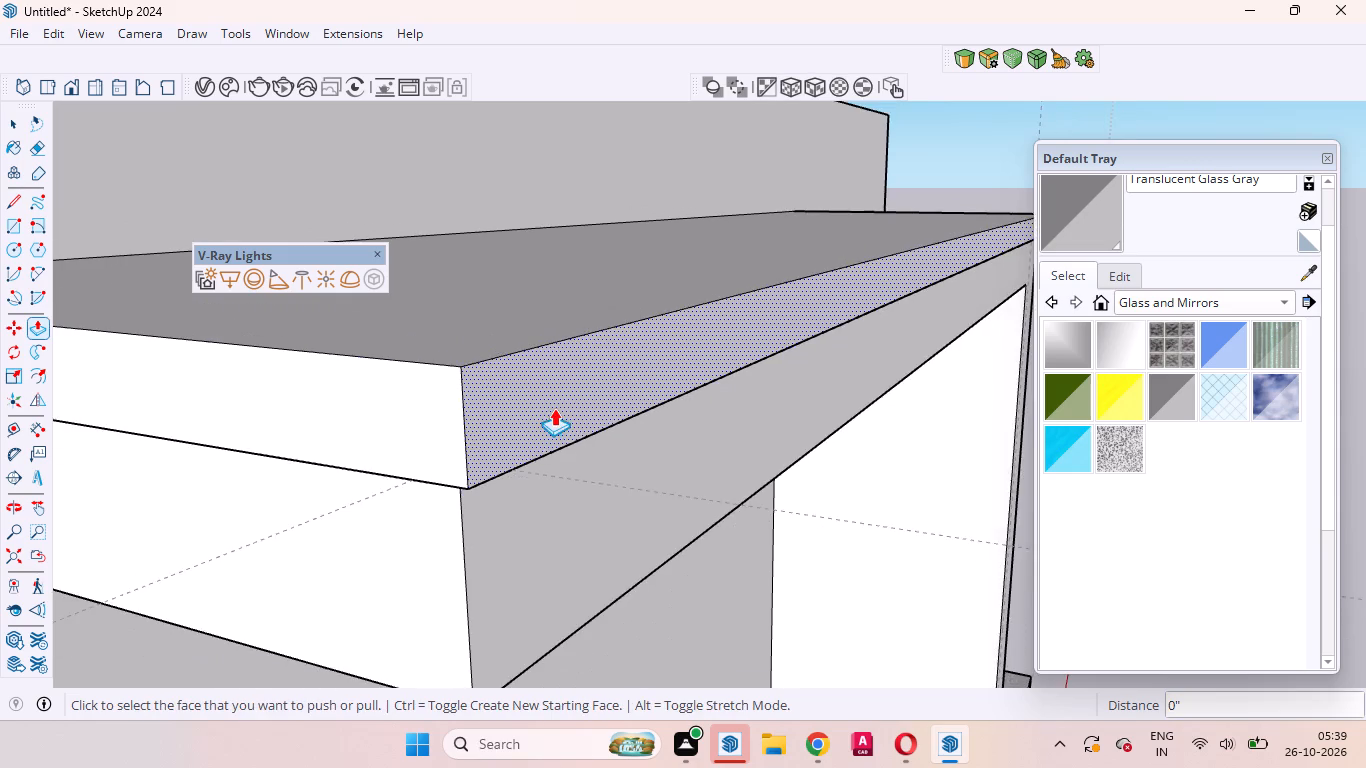
{"action": "scroll", "coordinate": [554, 408], "scroll_direction": "down", "scroll_amount": 3}
{"action": "scroll", "coordinate": [559, 413], "scroll_direction": "up", "scroll_amount": 1}
{"action": "middle_click_drag", "start_coordinate": [555, 413], "coordinate": [269, 415]}
{"action": "scroll", "coordinate": [369, 419], "scroll_direction": "down", "scroll_amount": 20}
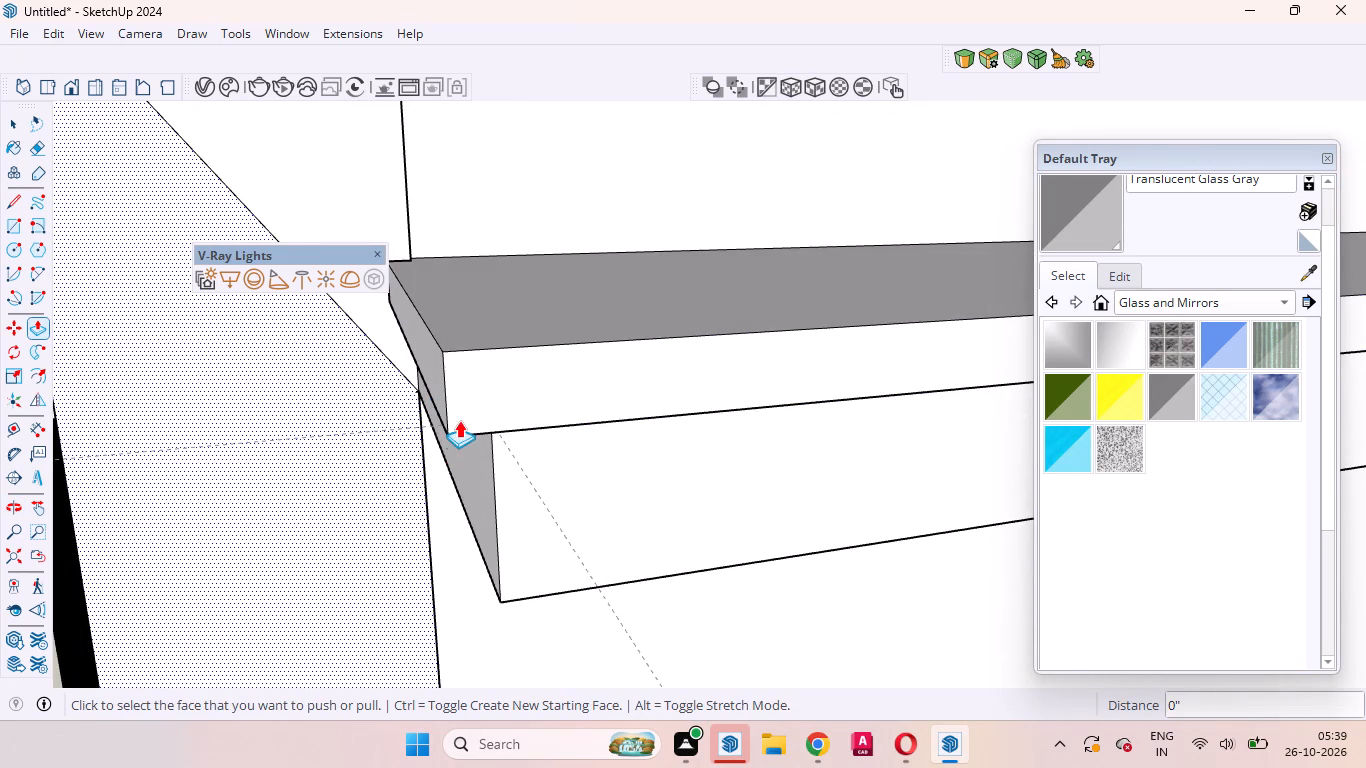
{"action": "scroll", "coordinate": [459, 420], "scroll_direction": "down", "scroll_amount": 6}
{"action": "scroll", "coordinate": [473, 535], "scroll_direction": "down", "scroll_amount": 20}
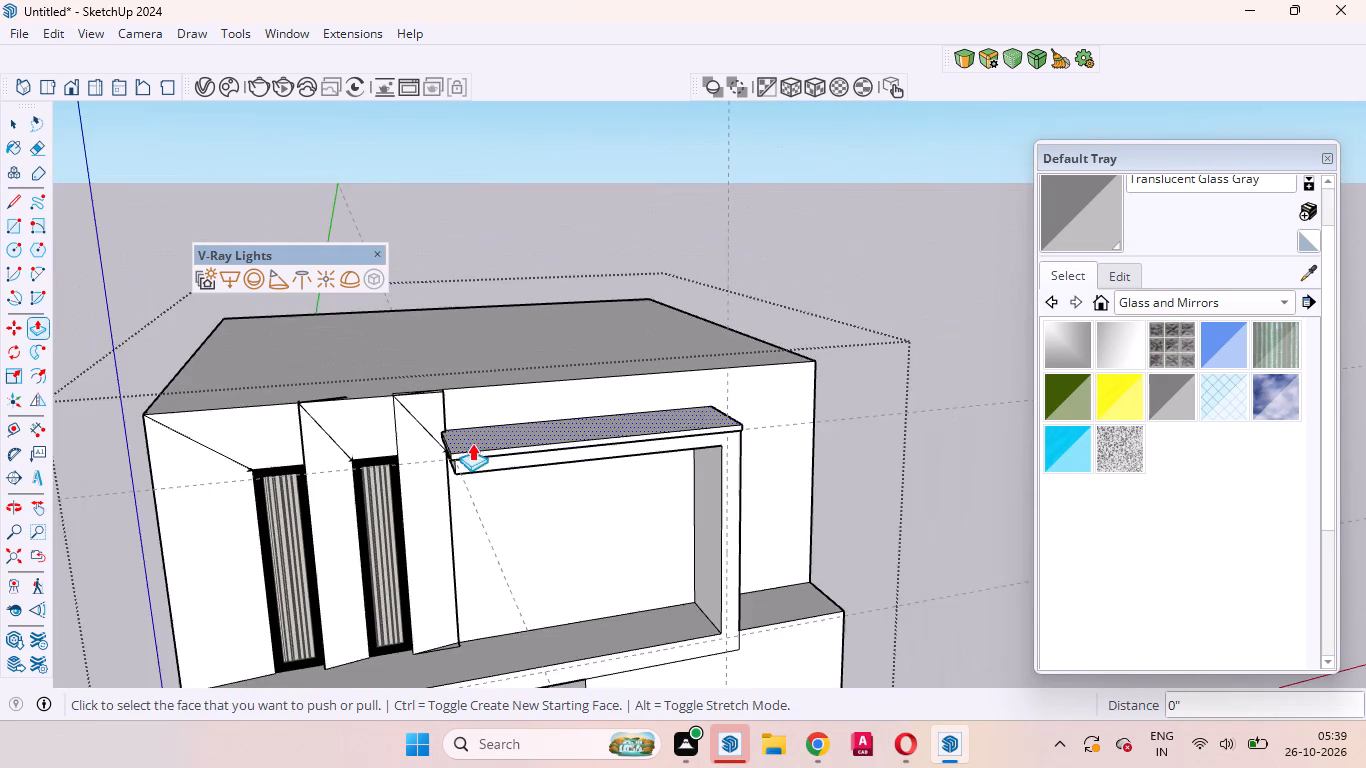
{"action": "scroll", "coordinate": [580, 512], "scroll_direction": "up", "scroll_amount": 3}
{"action": "middle_click_drag", "start_coordinate": [568, 501], "coordinate": [543, 449]}
{"action": "scroll", "coordinate": [543, 449], "scroll_direction": "up", "scroll_amount": 1}
{"action": "scroll", "coordinate": [543, 449], "scroll_direction": "down", "scroll_amount": 9}
{"action": "scroll", "coordinate": [603, 473], "scroll_direction": "up", "scroll_amount": 5}
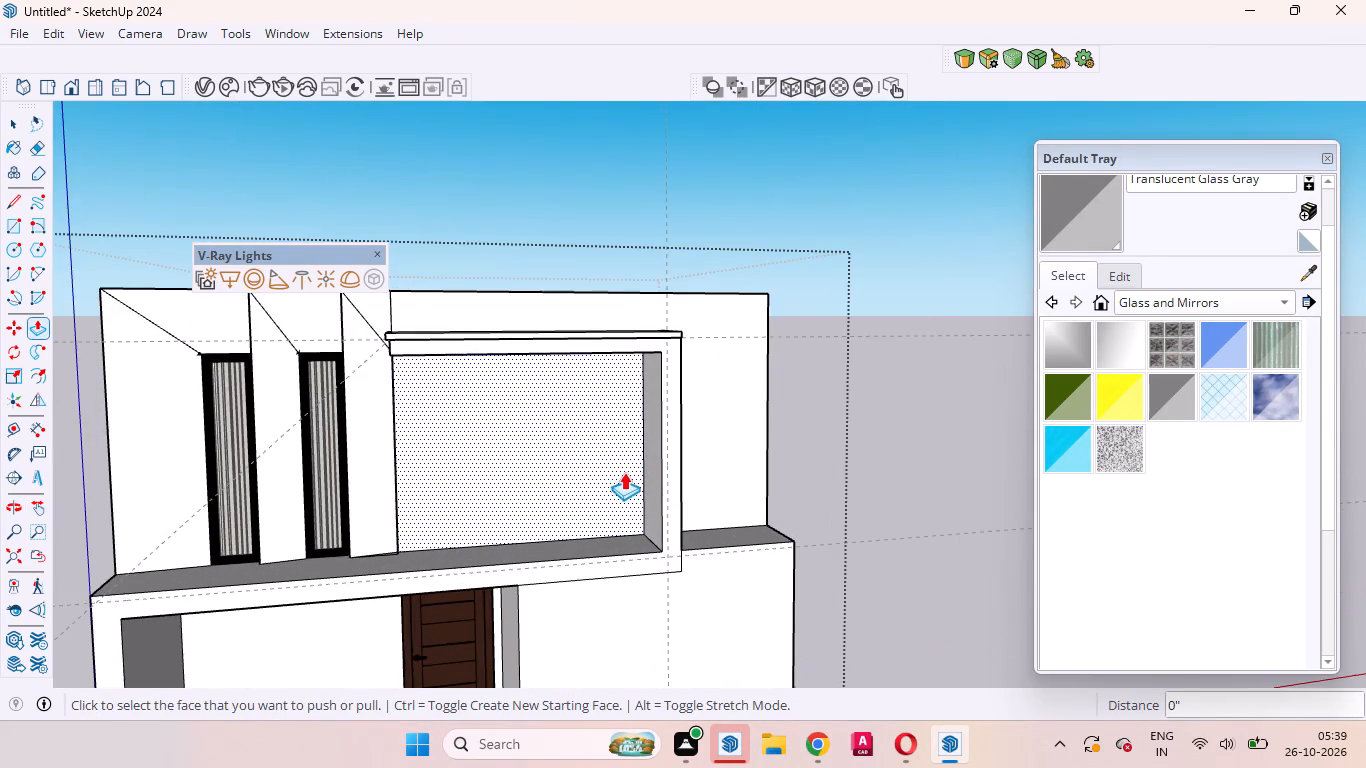
{"action": "scroll", "coordinate": [629, 468], "scroll_direction": "down", "scroll_amount": 4}
{"action": "scroll", "coordinate": [620, 556], "scroll_direction": "up", "scroll_amount": 3}
{"action": "key", "text": "space"}
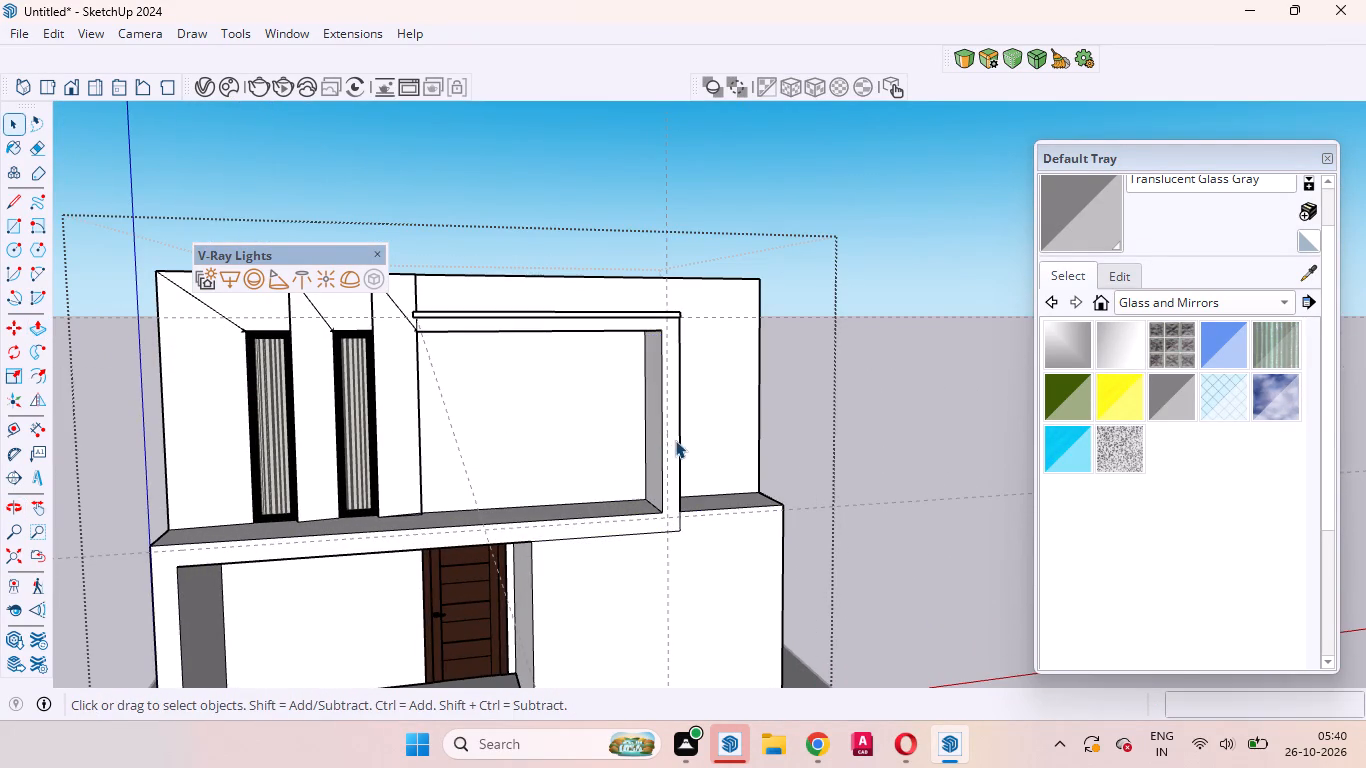
Draw a 3.5" by about 25' 10" rectangle along the front slab band, from the guide to the band's top edge at the far end.
{"action": "scroll", "coordinate": [677, 441], "scroll_direction": "down", "scroll_amount": 5}
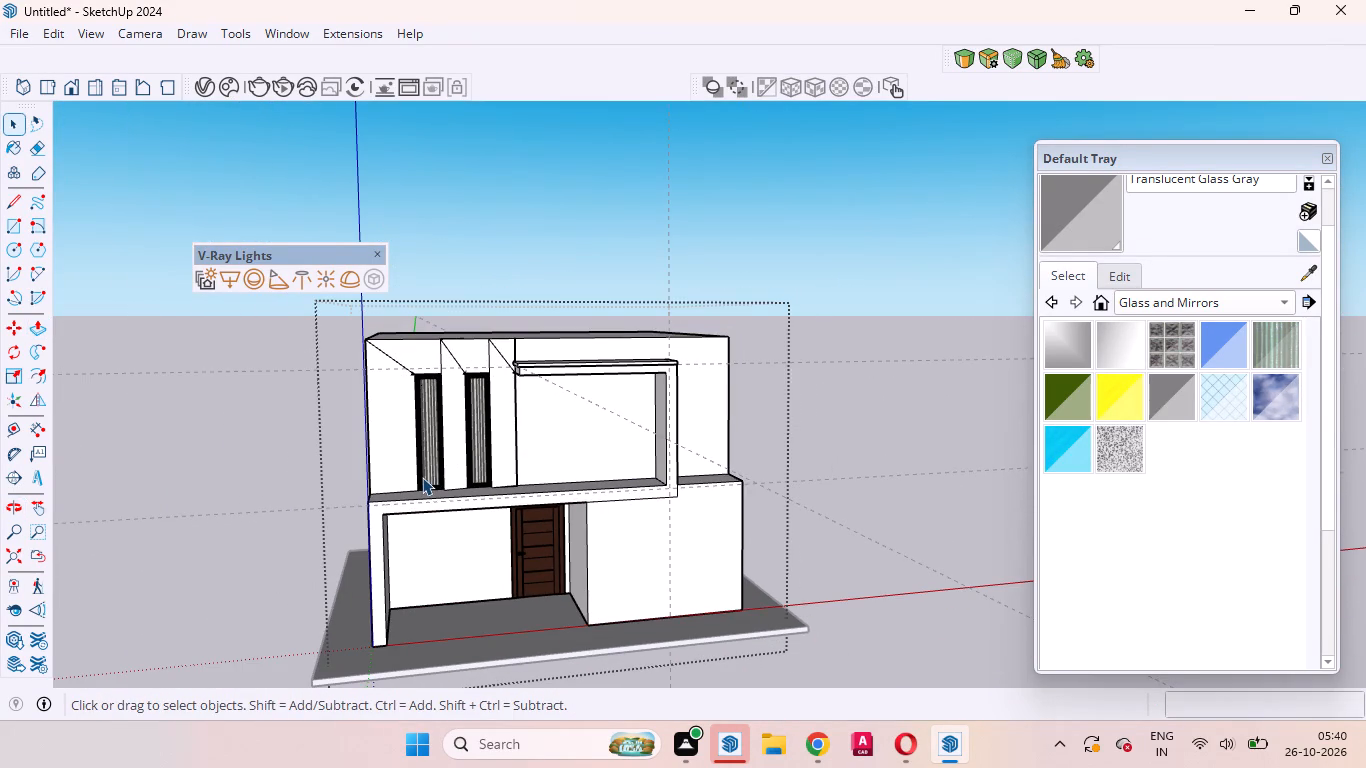
{"action": "scroll", "coordinate": [568, 495], "scroll_direction": "down", "scroll_amount": 5}
{"action": "scroll", "coordinate": [434, 510], "scroll_direction": "up", "scroll_amount": 2}
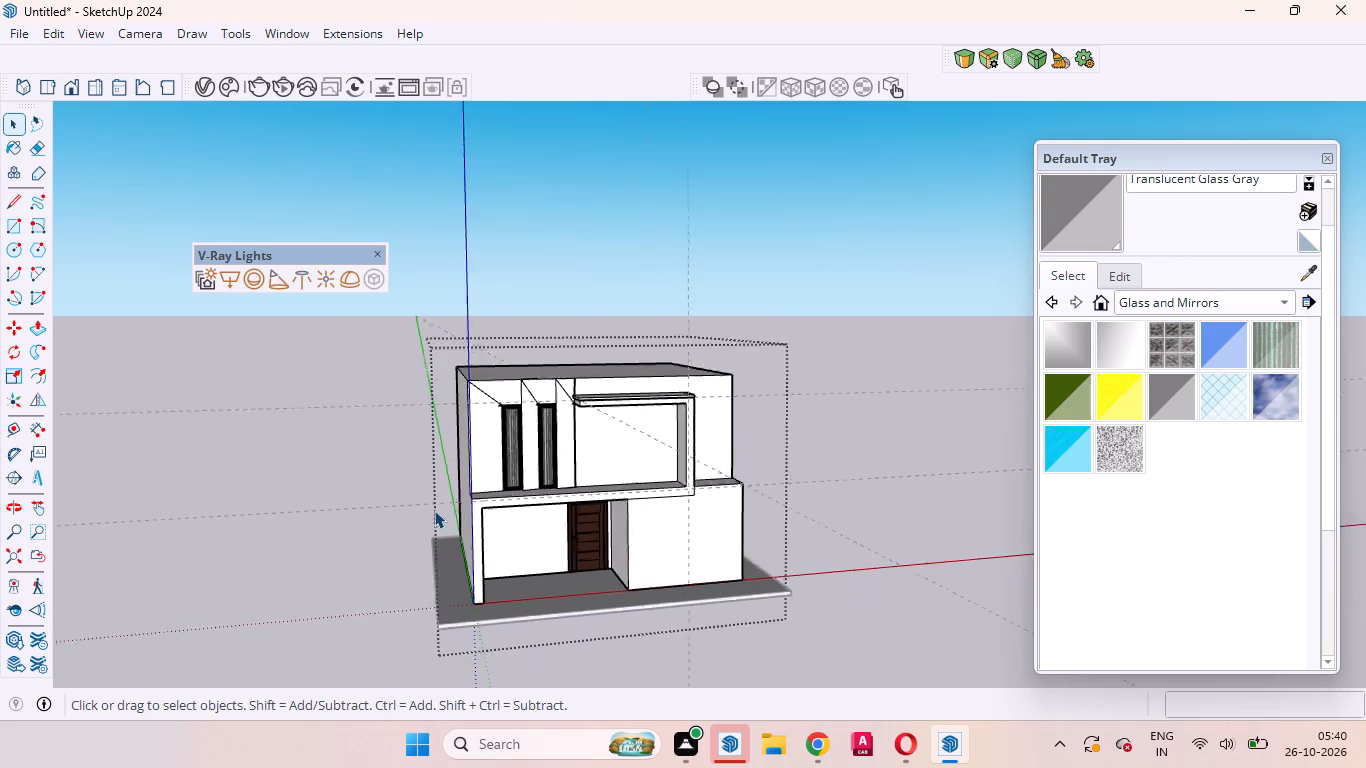
{"action": "scroll", "coordinate": [434, 510], "scroll_direction": "up", "scroll_amount": 20}
{"action": "scroll", "coordinate": [434, 510], "scroll_direction": "up", "scroll_amount": 4}
{"action": "left_click", "coordinate": [462, 514]}
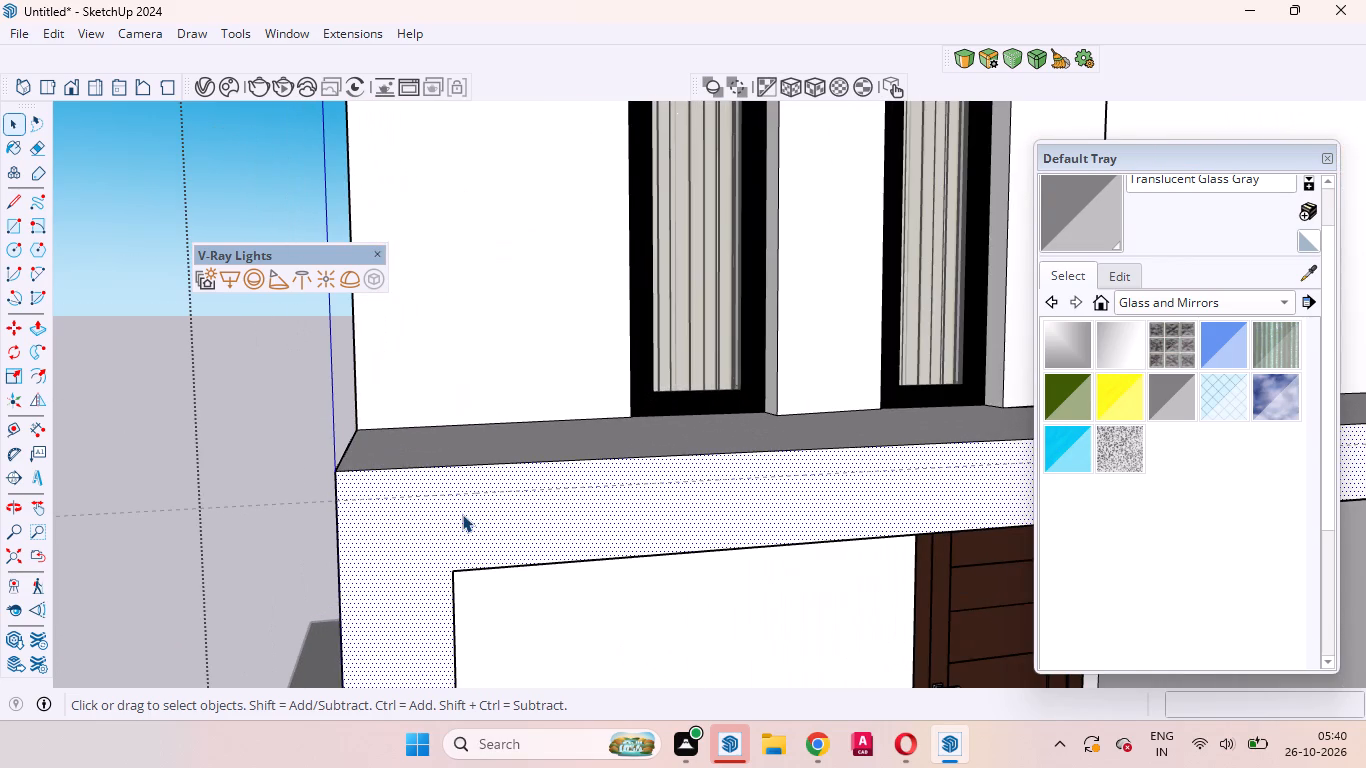
{"action": "key", "text": "r"}
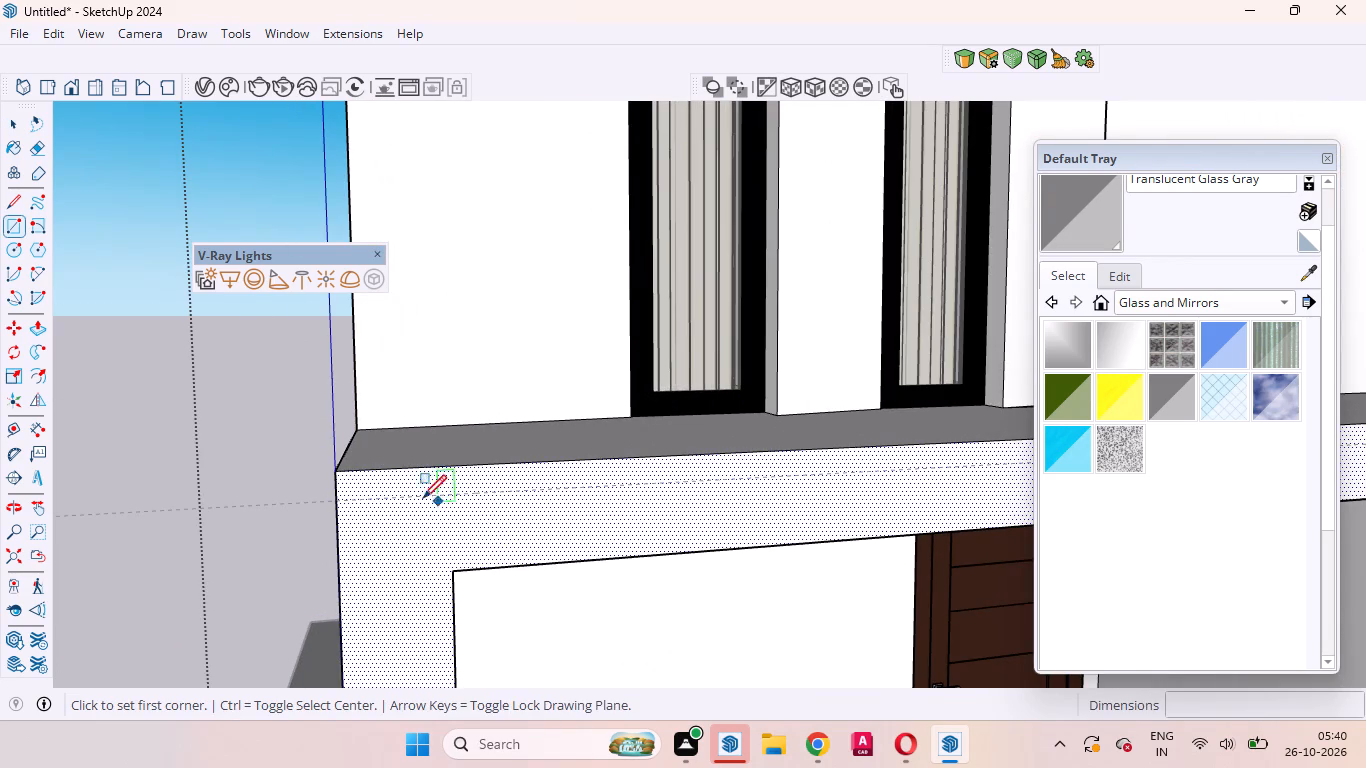
{"action": "left_click", "coordinate": [341, 499]}
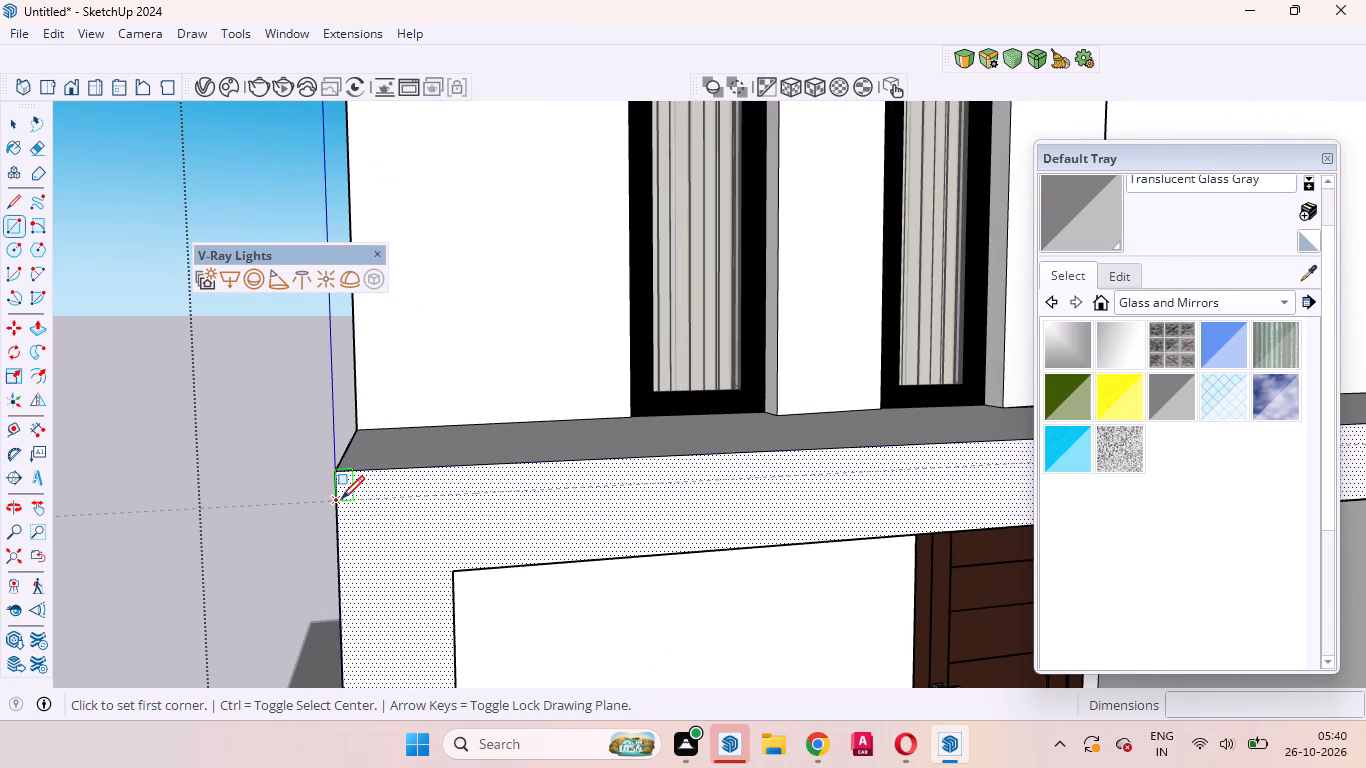
{"action": "scroll", "coordinate": [341, 504], "scroll_direction": "down", "scroll_amount": 20}
{"action": "scroll", "coordinate": [341, 504], "scroll_direction": "down", "scroll_amount": 2}
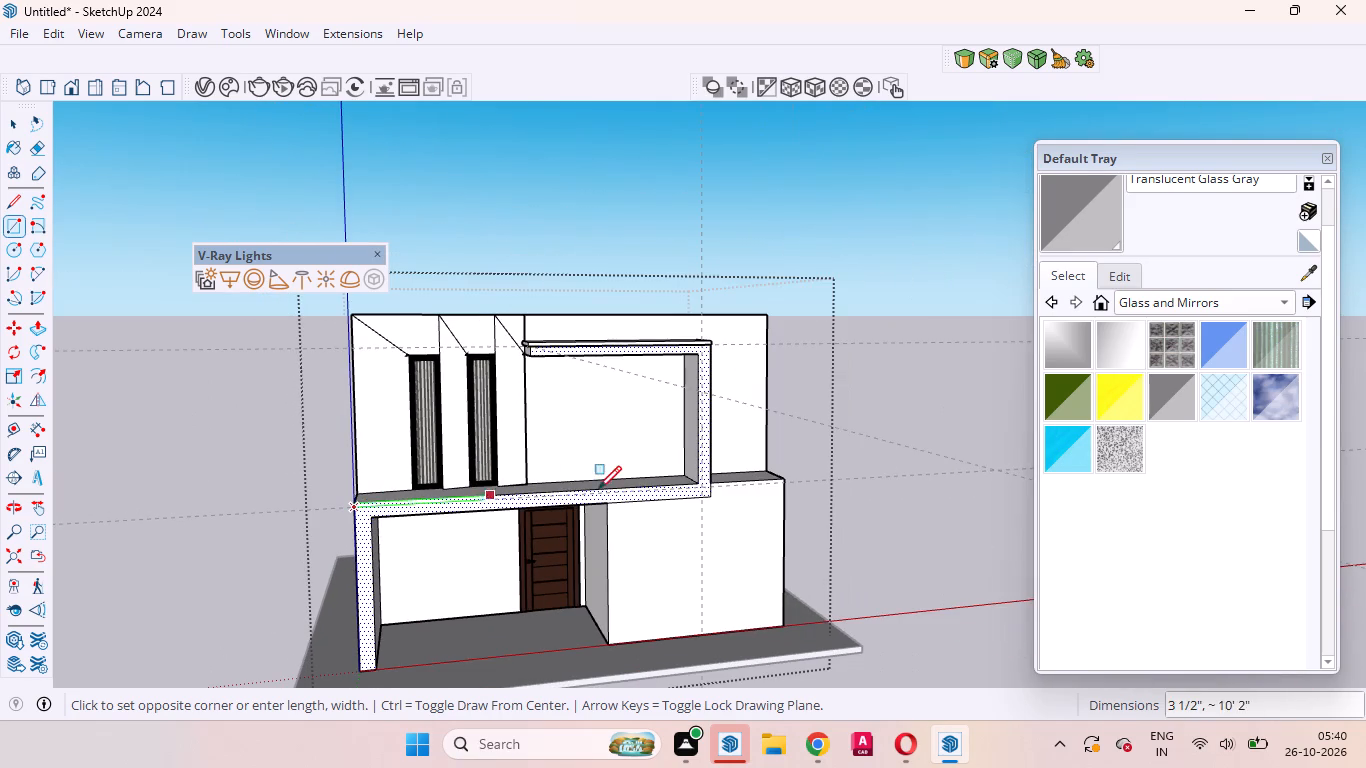
{"action": "scroll", "coordinate": [750, 482], "scroll_direction": "up", "scroll_amount": 12}
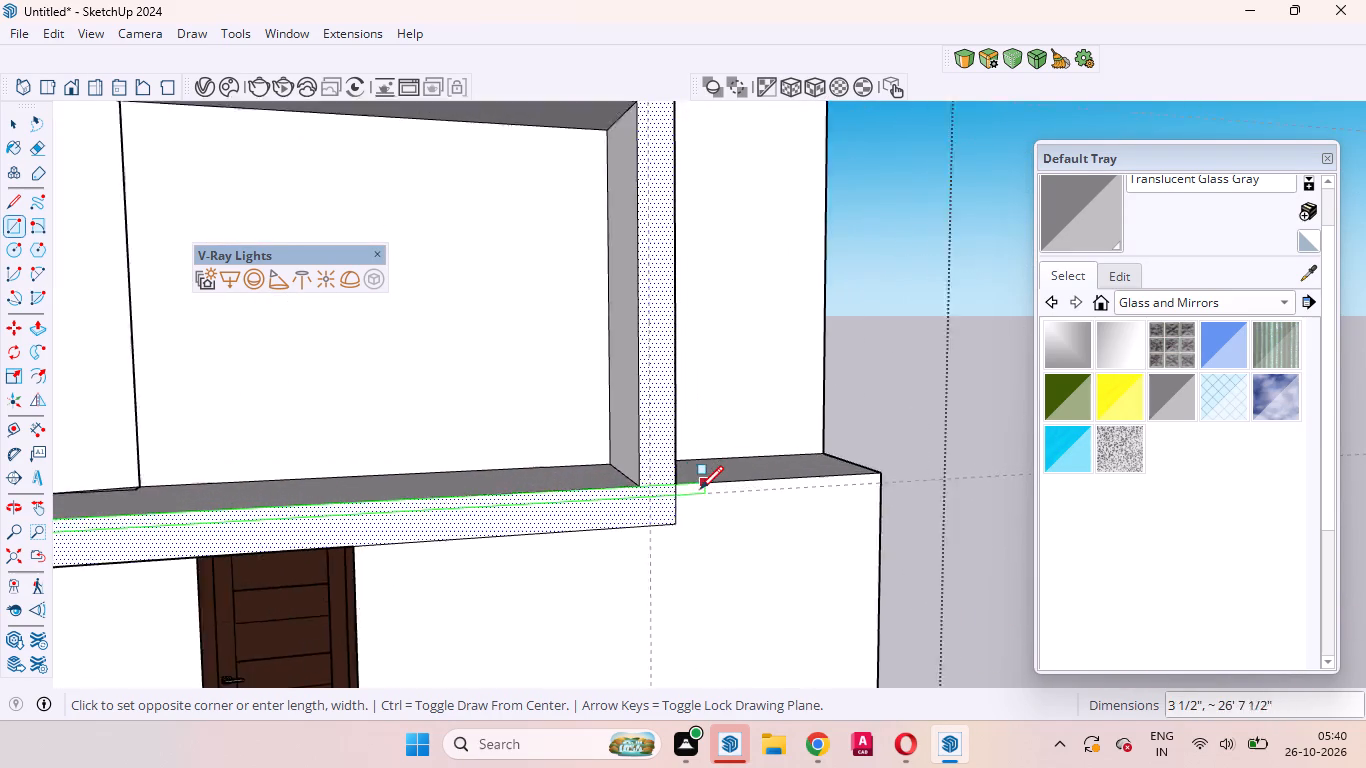
{"action": "scroll", "coordinate": [700, 489], "scroll_direction": "up", "scroll_amount": 5}
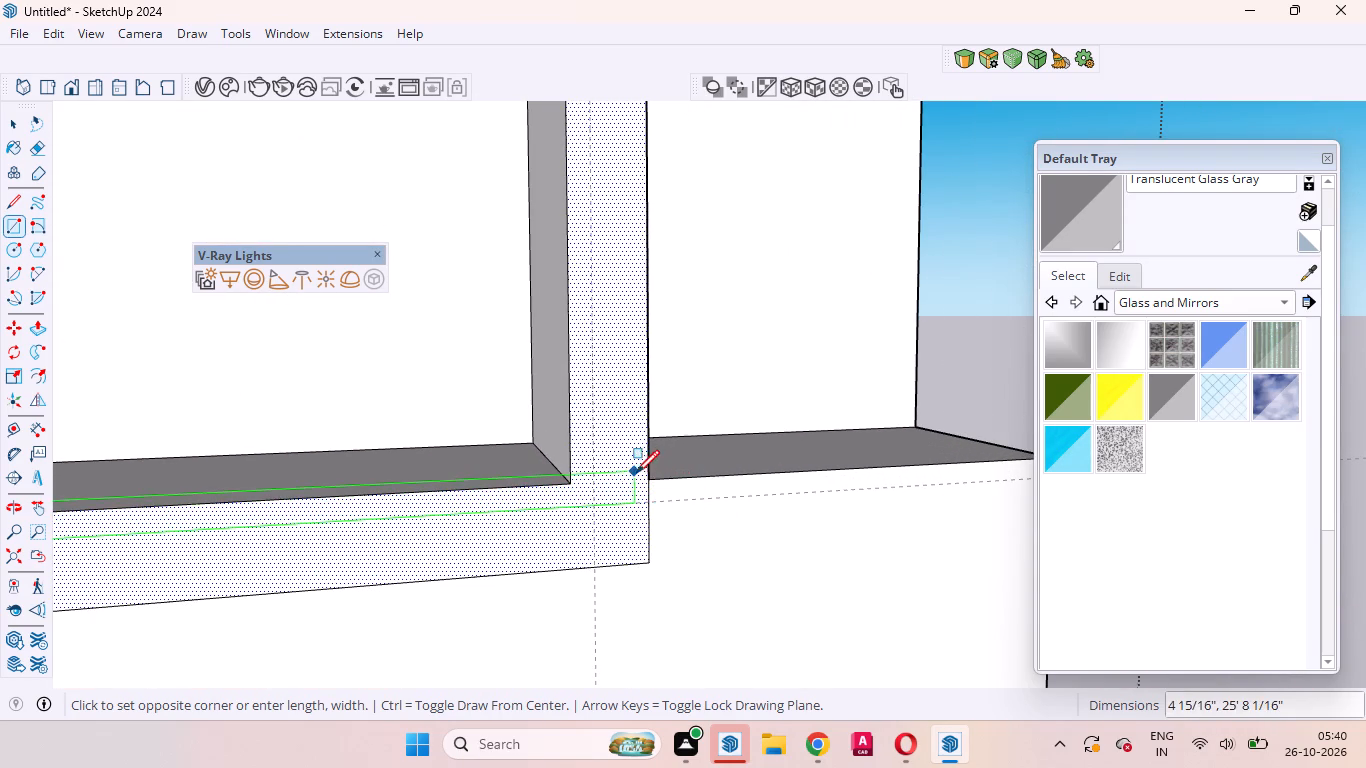
{"action": "left_click", "coordinate": [656, 481]}
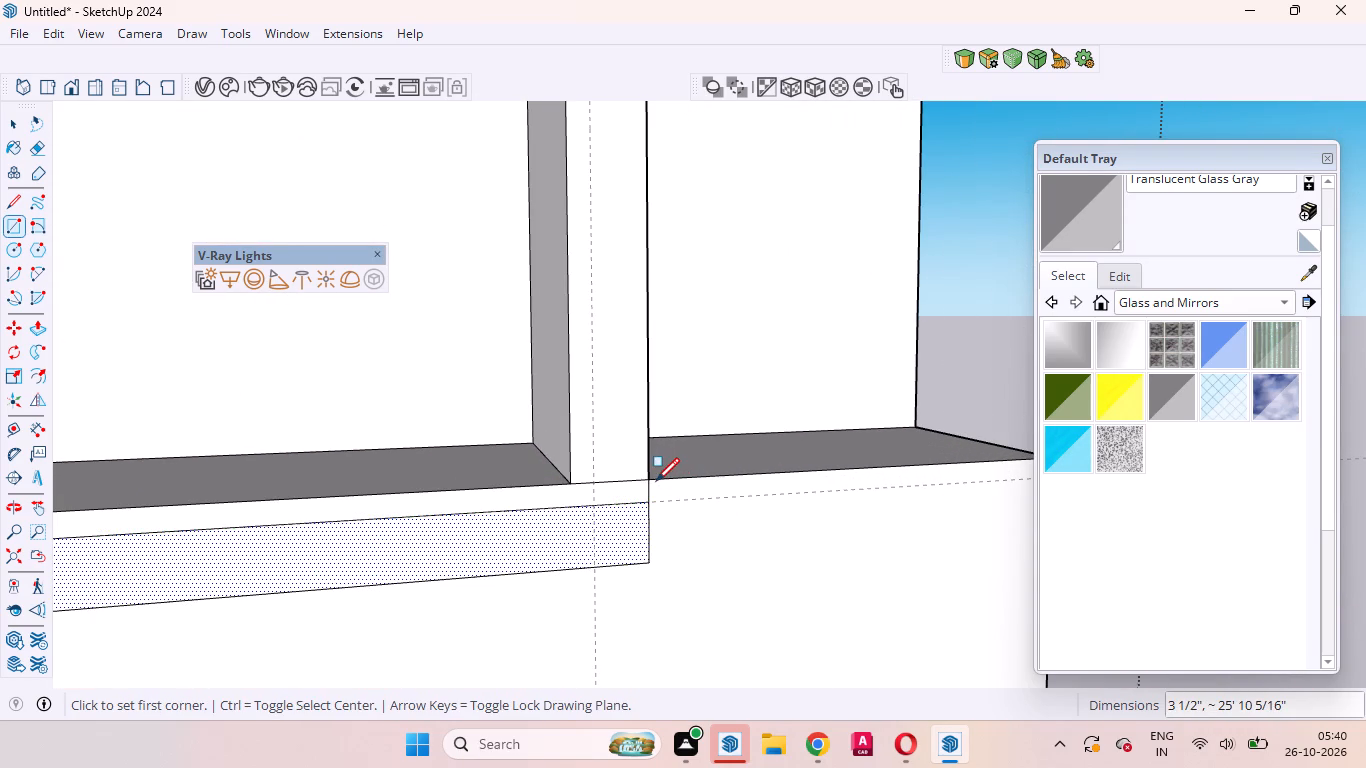
{"action": "key", "text": "space"}
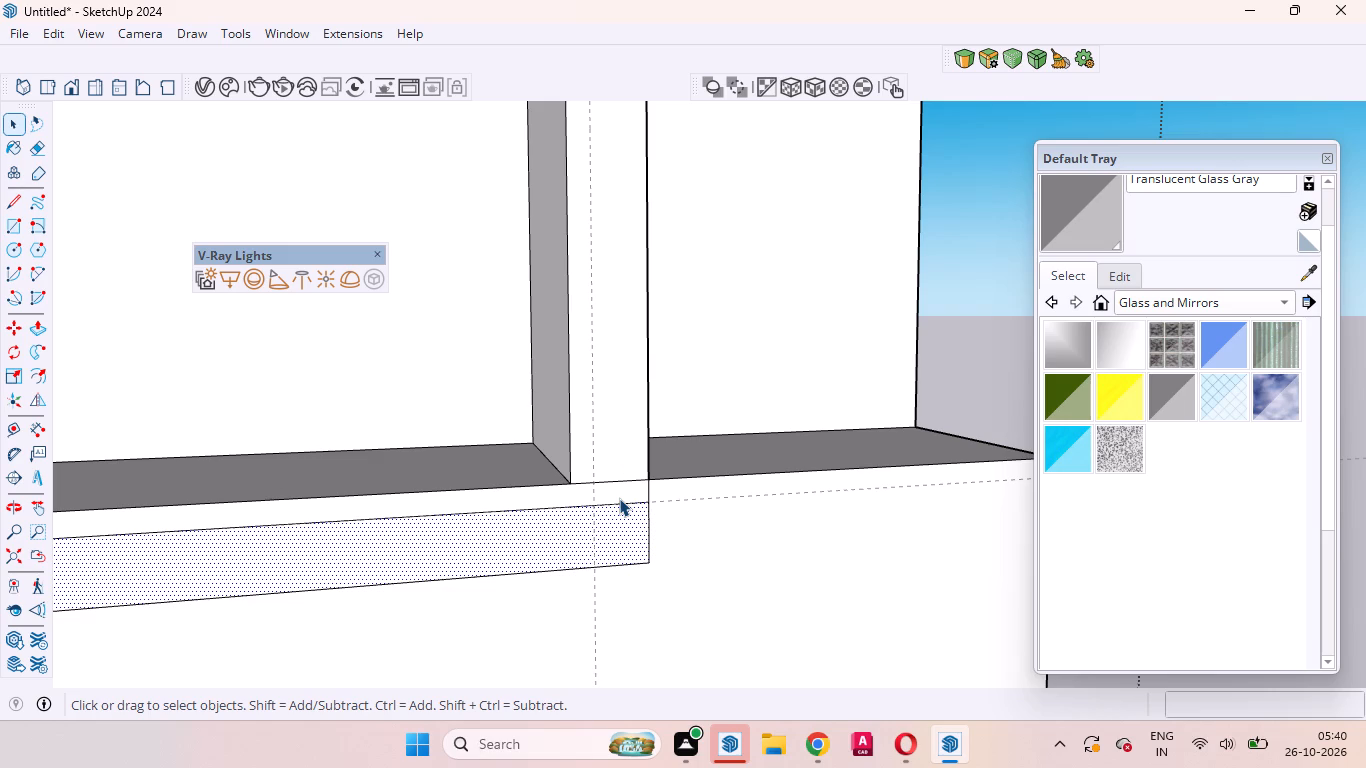
Push/Pull the slab band's new top strip outward by the same 2" as the frame's trim.
{"action": "left_click", "coordinate": [604, 489]}
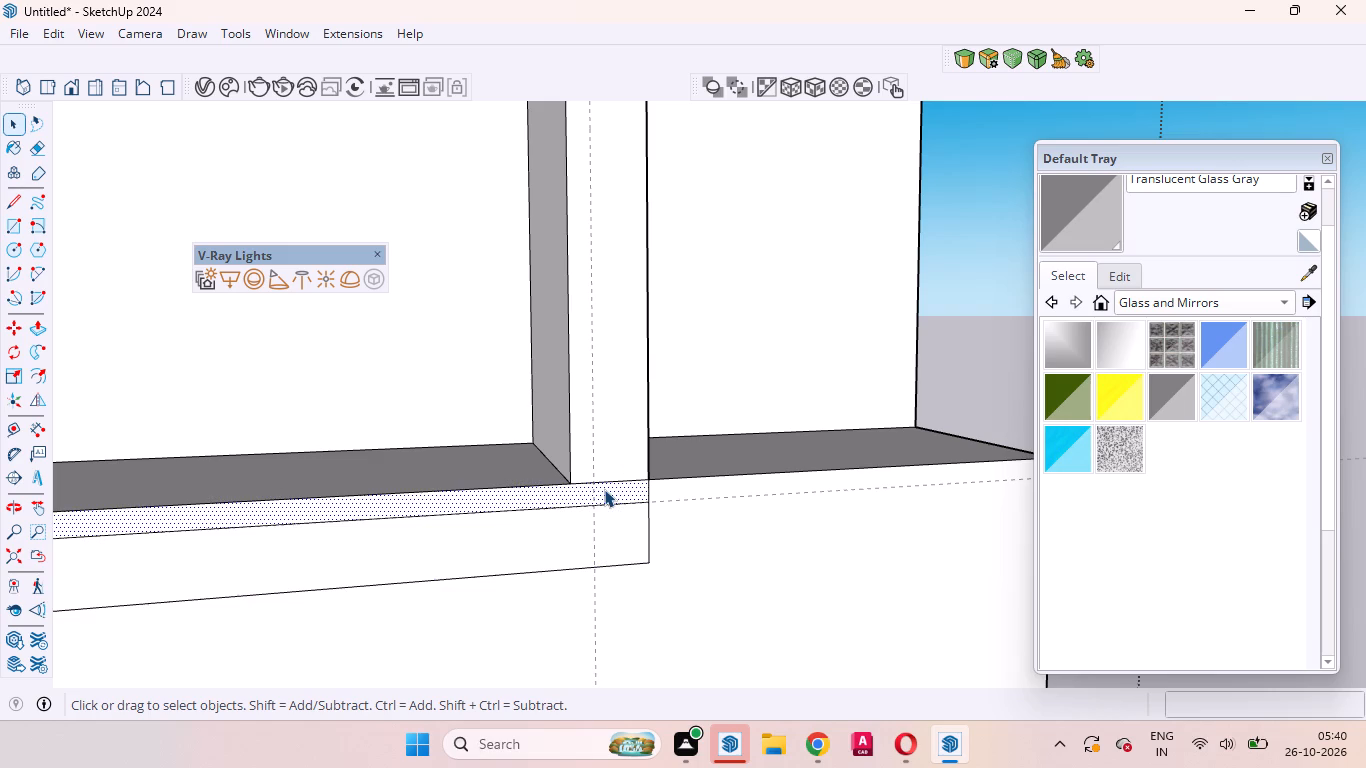
{"action": "key", "text": "p"}
{"action": "double_click", "coordinate": [604, 489]}
{"action": "key", "text": "space"}
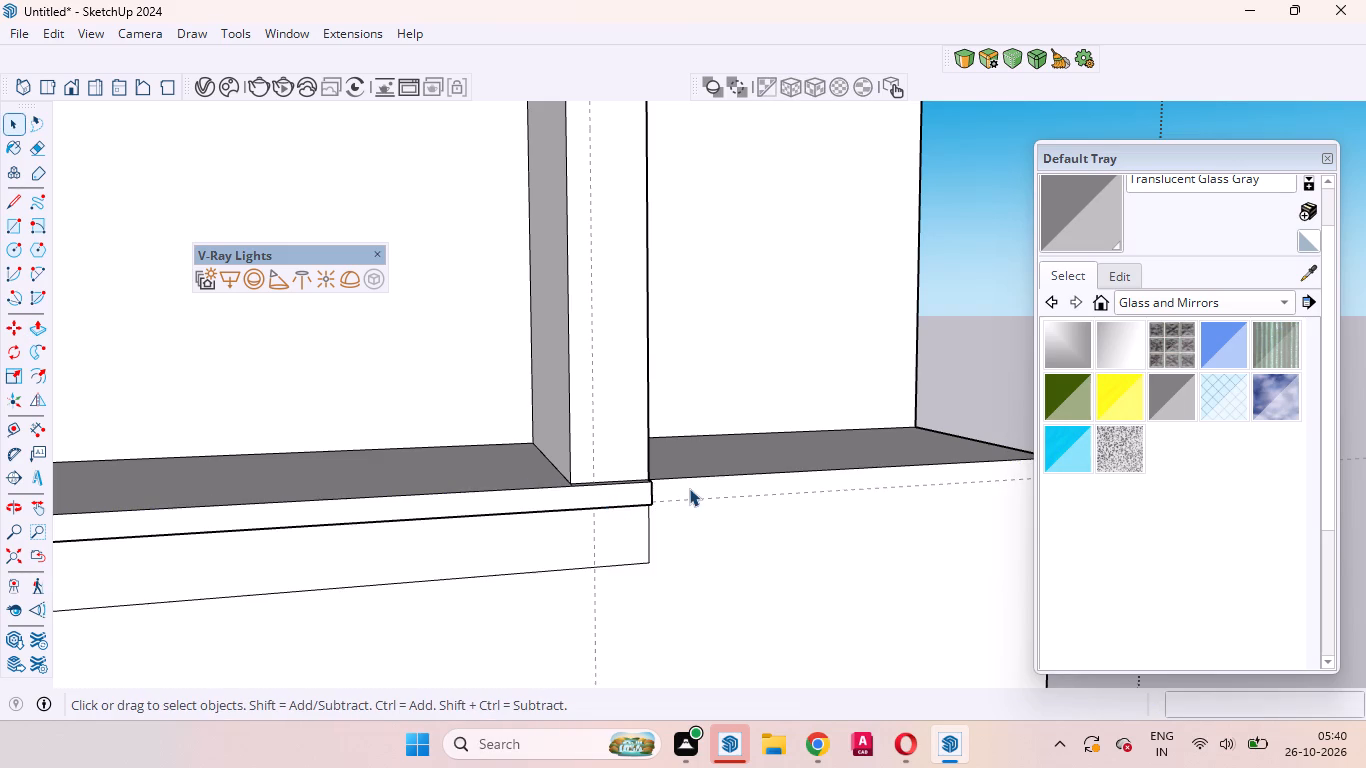
Place a guide 3.5" below the slab's top edge on the house's side wall, aligned with the bottom of the front trim.
{"action": "scroll", "coordinate": [693, 486], "scroll_direction": "down", "scroll_amount": 20}
{"action": "scroll", "coordinate": [693, 486], "scroll_direction": "down", "scroll_amount": 1}
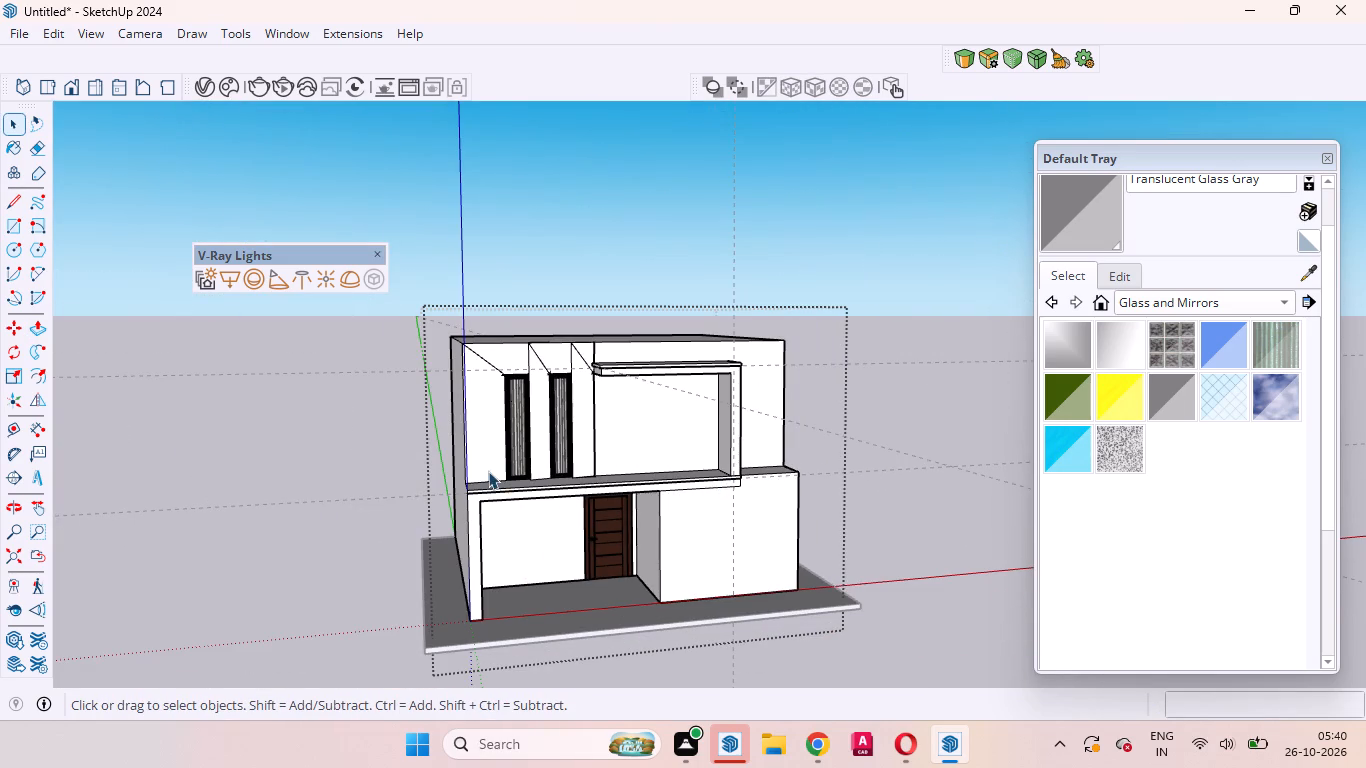
{"action": "scroll", "coordinate": [477, 471], "scroll_direction": "up", "scroll_amount": 15}
{"action": "middle_click_drag", "start_coordinate": [460, 517], "coordinate": [642, 529]}
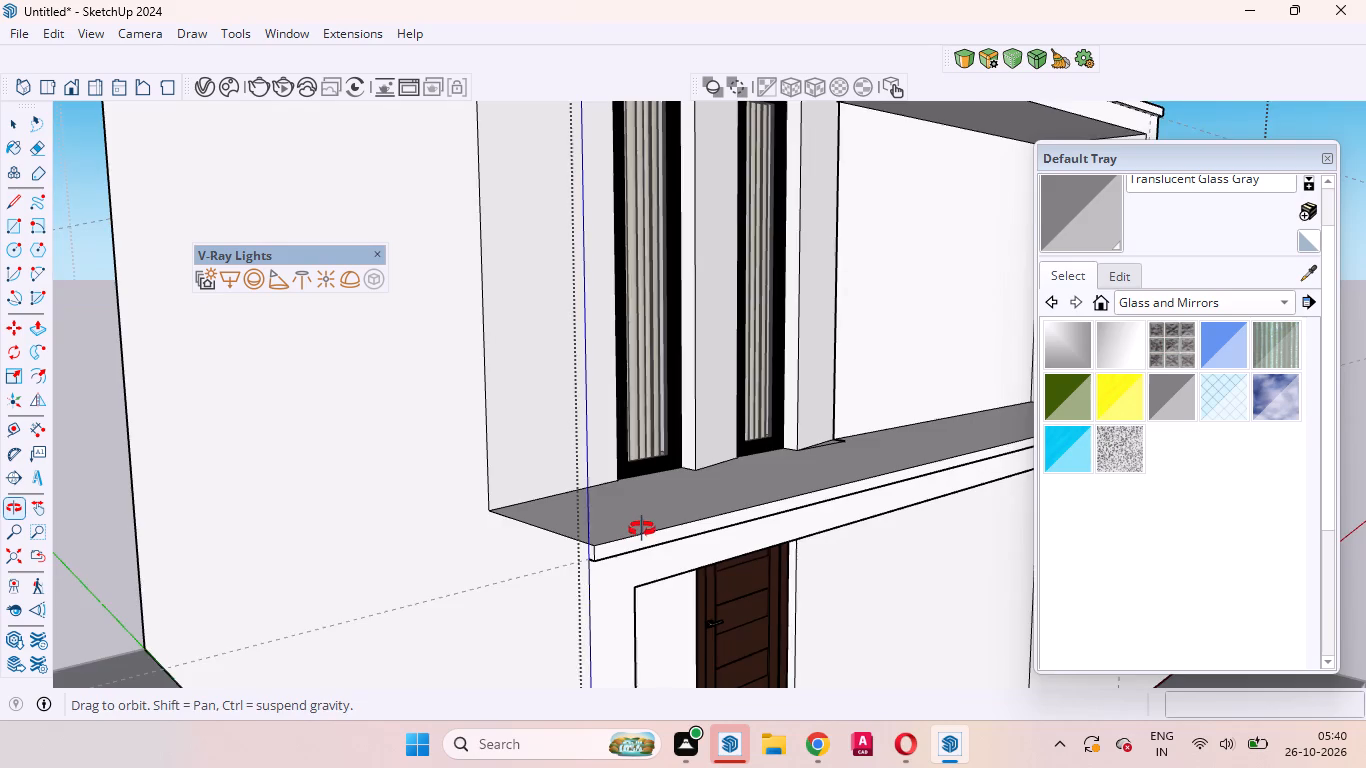
{"action": "middle_click_drag", "start_coordinate": [642, 529], "coordinate": [644, 528]}
{"action": "scroll", "coordinate": [645, 528], "scroll_direction": "up", "scroll_amount": 1}
{"action": "scroll", "coordinate": [548, 552], "scroll_direction": "down", "scroll_amount": 4}
{"action": "scroll", "coordinate": [554, 547], "scroll_direction": "up", "scroll_amount": 13}
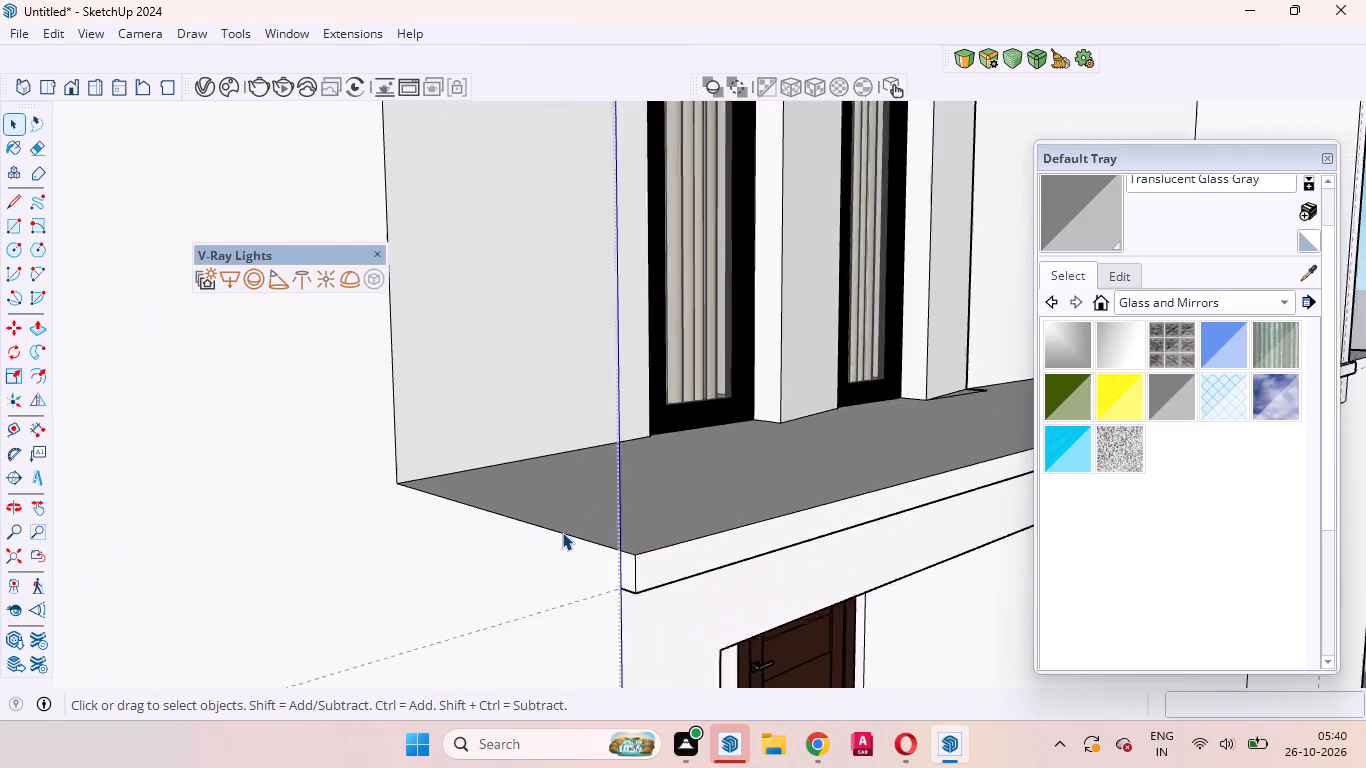
{"action": "scroll", "coordinate": [562, 532], "scroll_direction": "up", "scroll_amount": 1}
{"action": "key", "text": "t"}
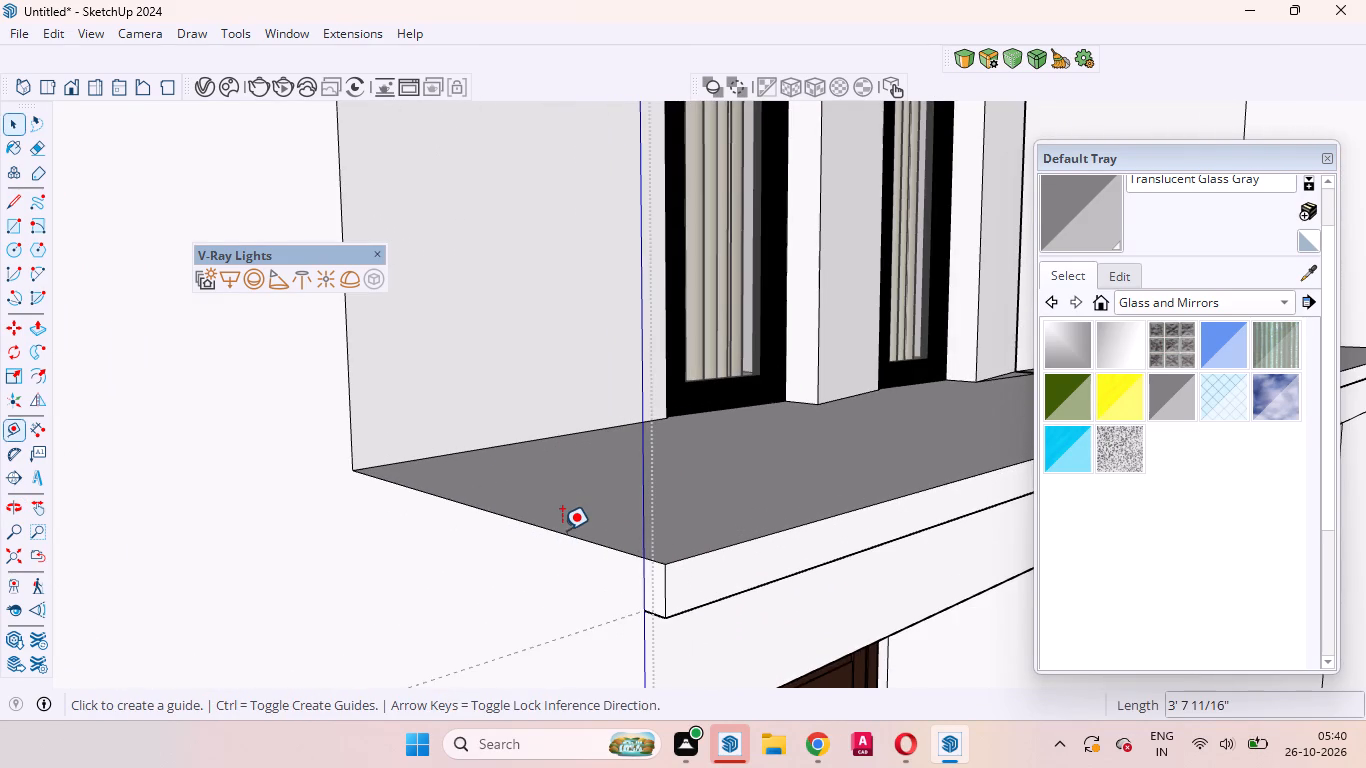
{"action": "left_click", "coordinate": [562, 530]}
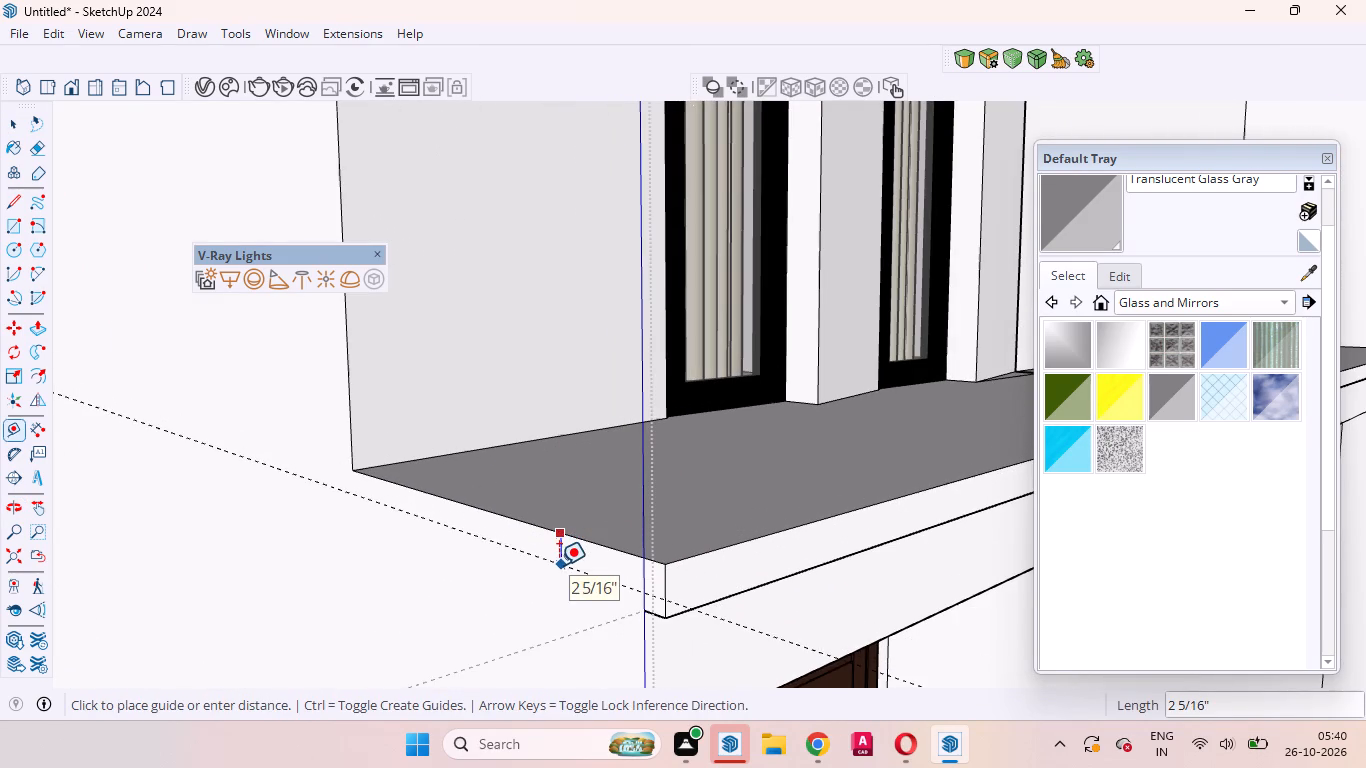
{"action": "left_click", "coordinate": [655, 613]}
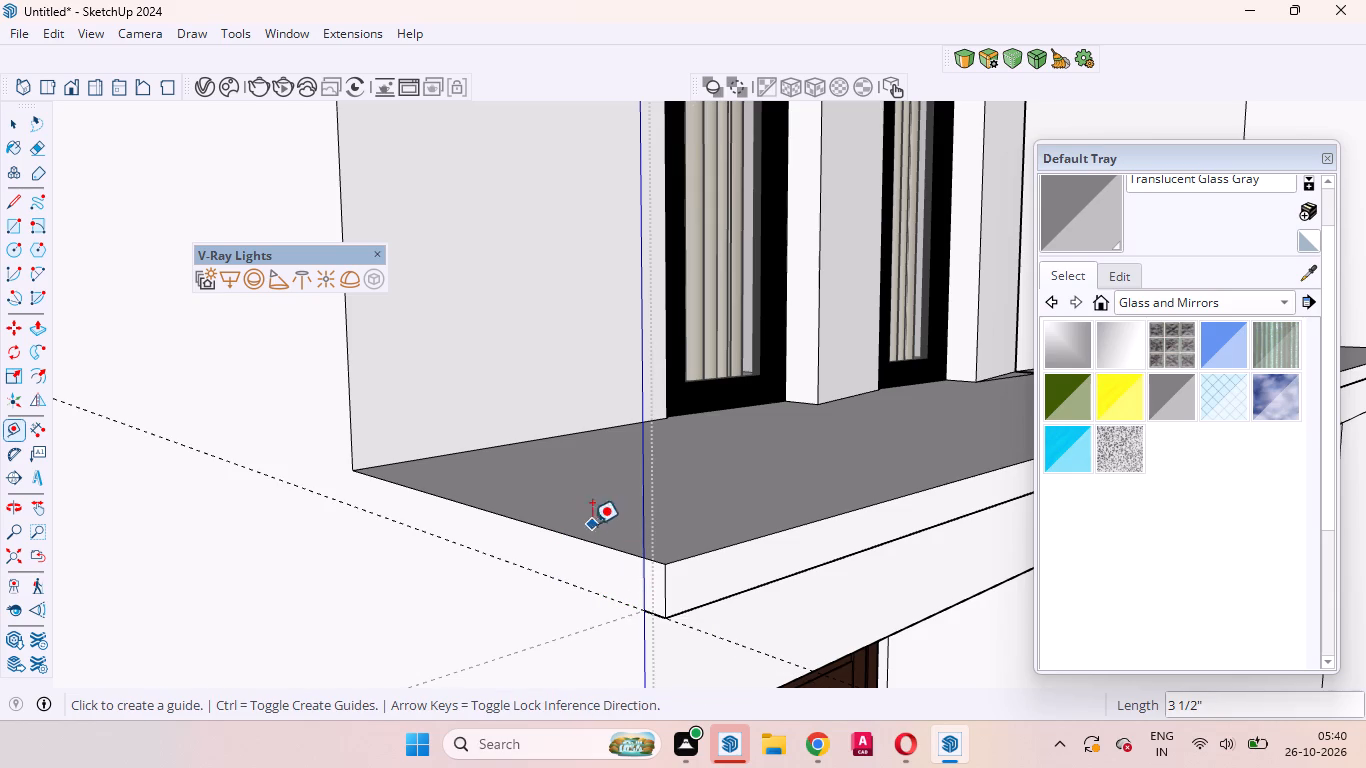
Draw a 3' 7 11/16" by 3.5" rectangle on the side wall along the slab's end, between its top edge and the guide.
{"action": "key", "text": "space"}
{"action": "left_click", "coordinate": [546, 556]}
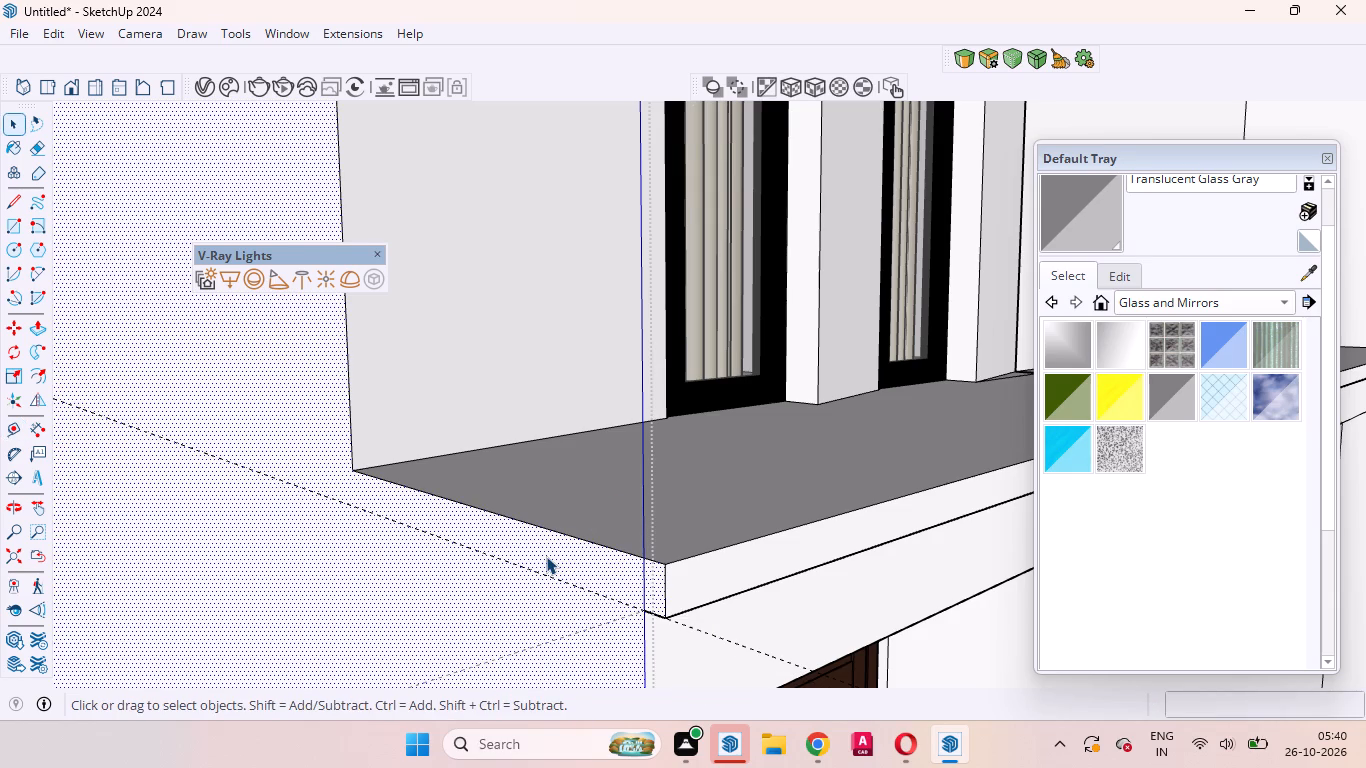
{"action": "key", "text": "r"}
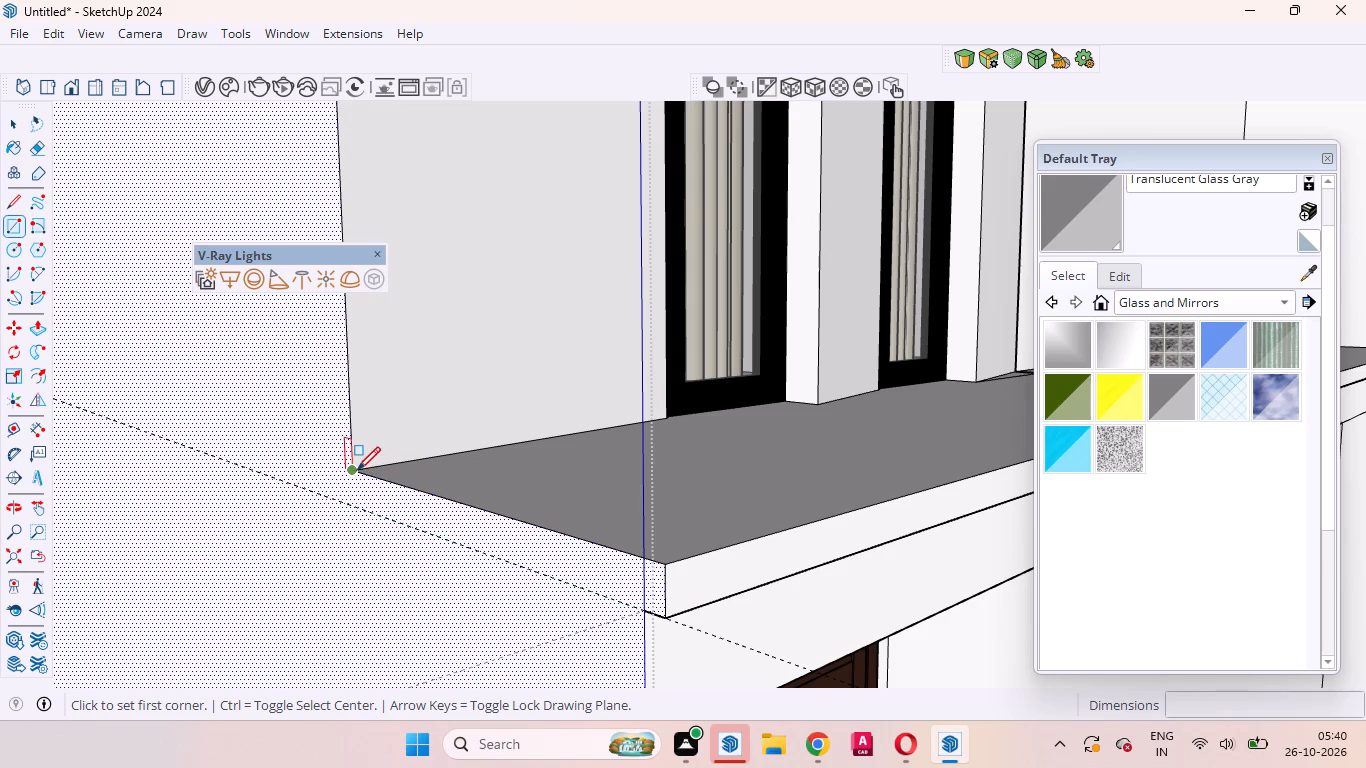
{"action": "left_click_drag", "start_coordinate": [357, 470], "coordinate": [495, 527]}
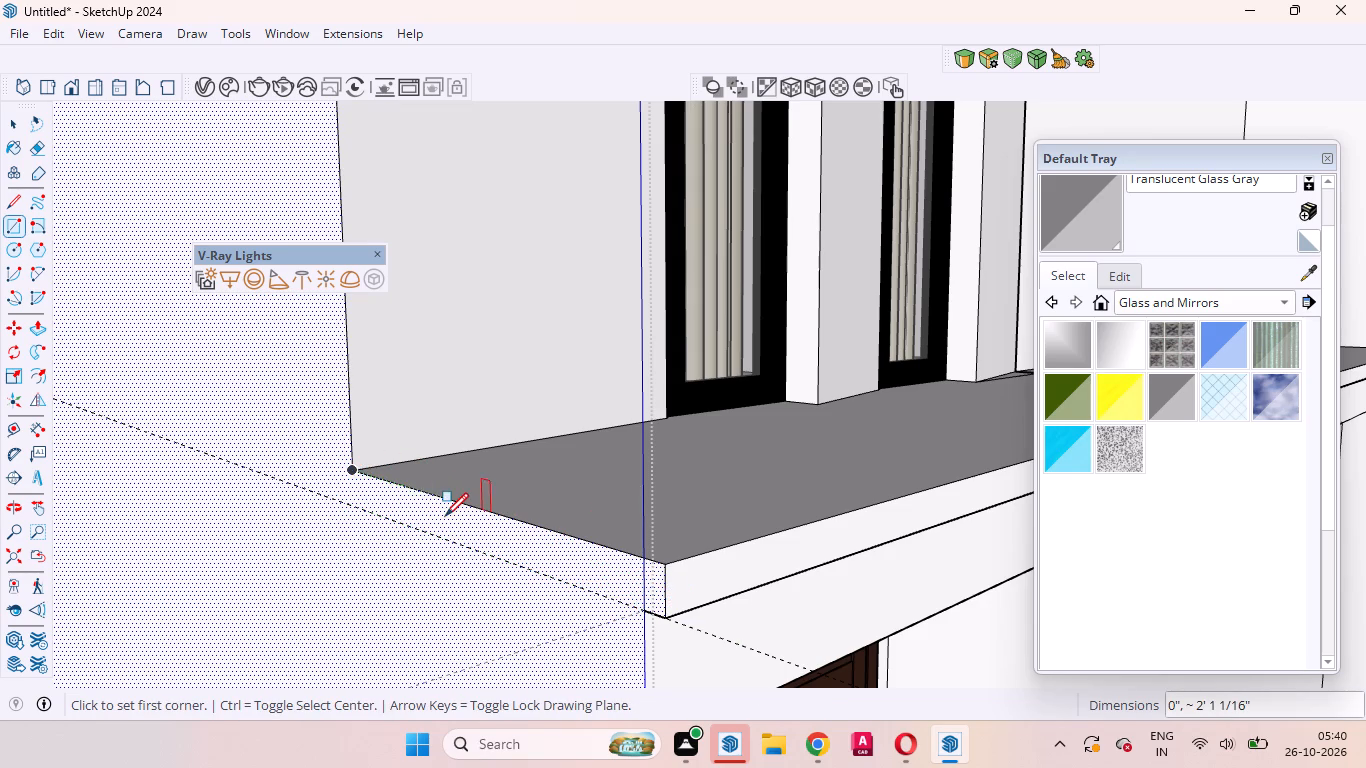
{"action": "left_click", "coordinate": [348, 470]}
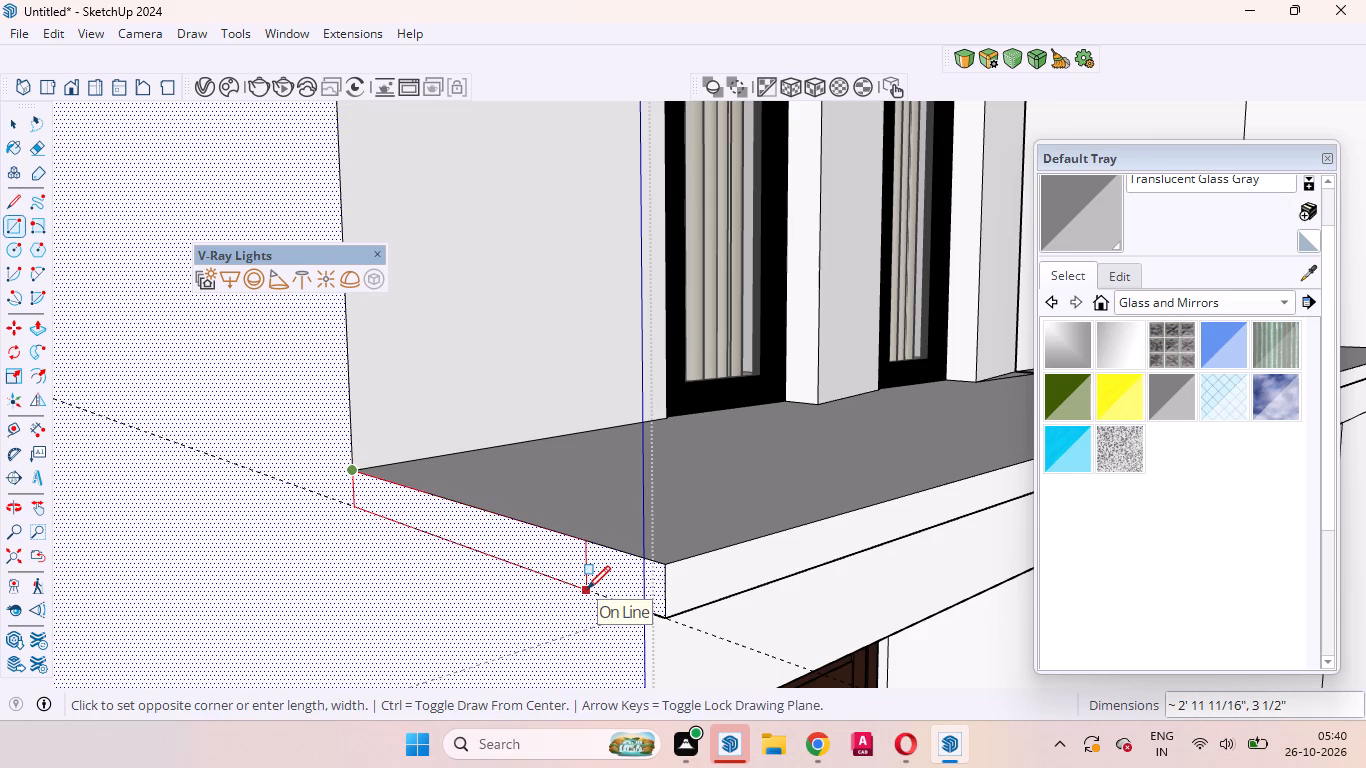
{"action": "left_click", "coordinate": [660, 615]}
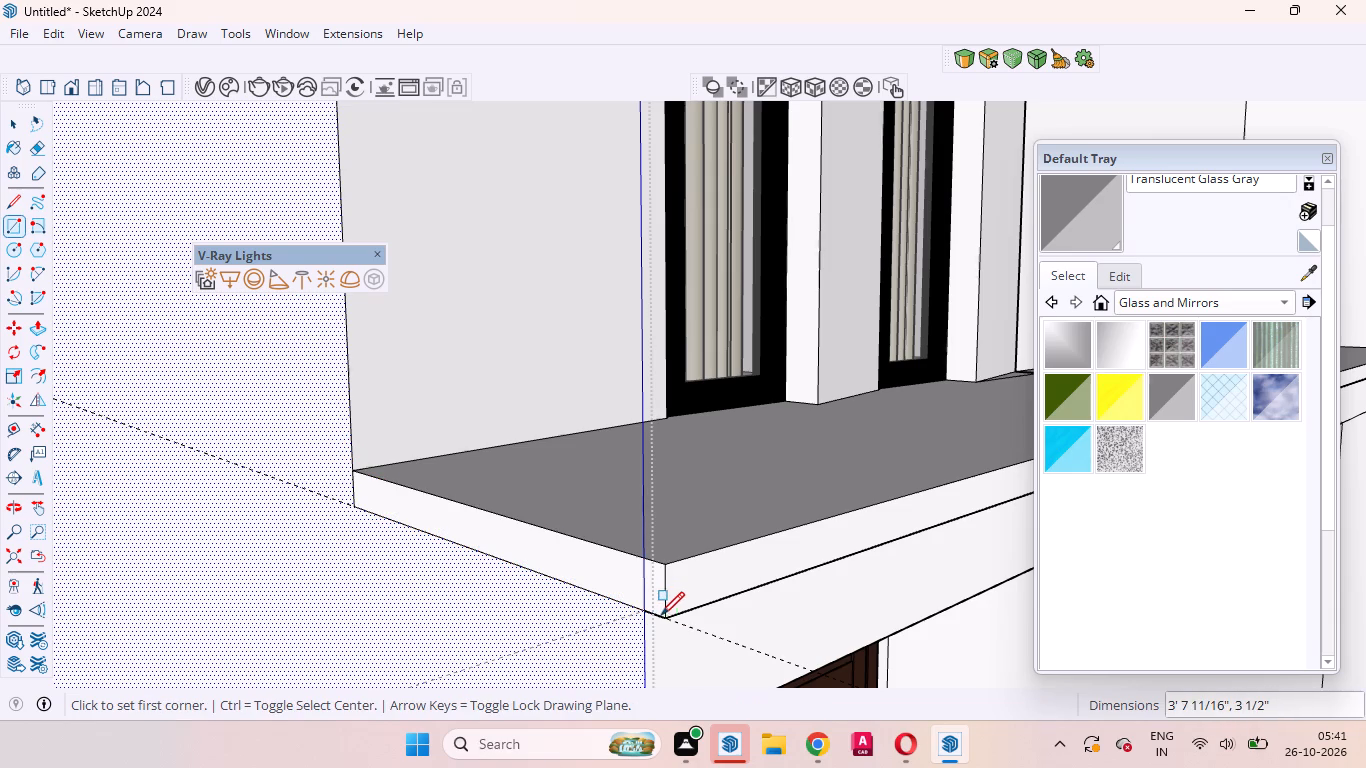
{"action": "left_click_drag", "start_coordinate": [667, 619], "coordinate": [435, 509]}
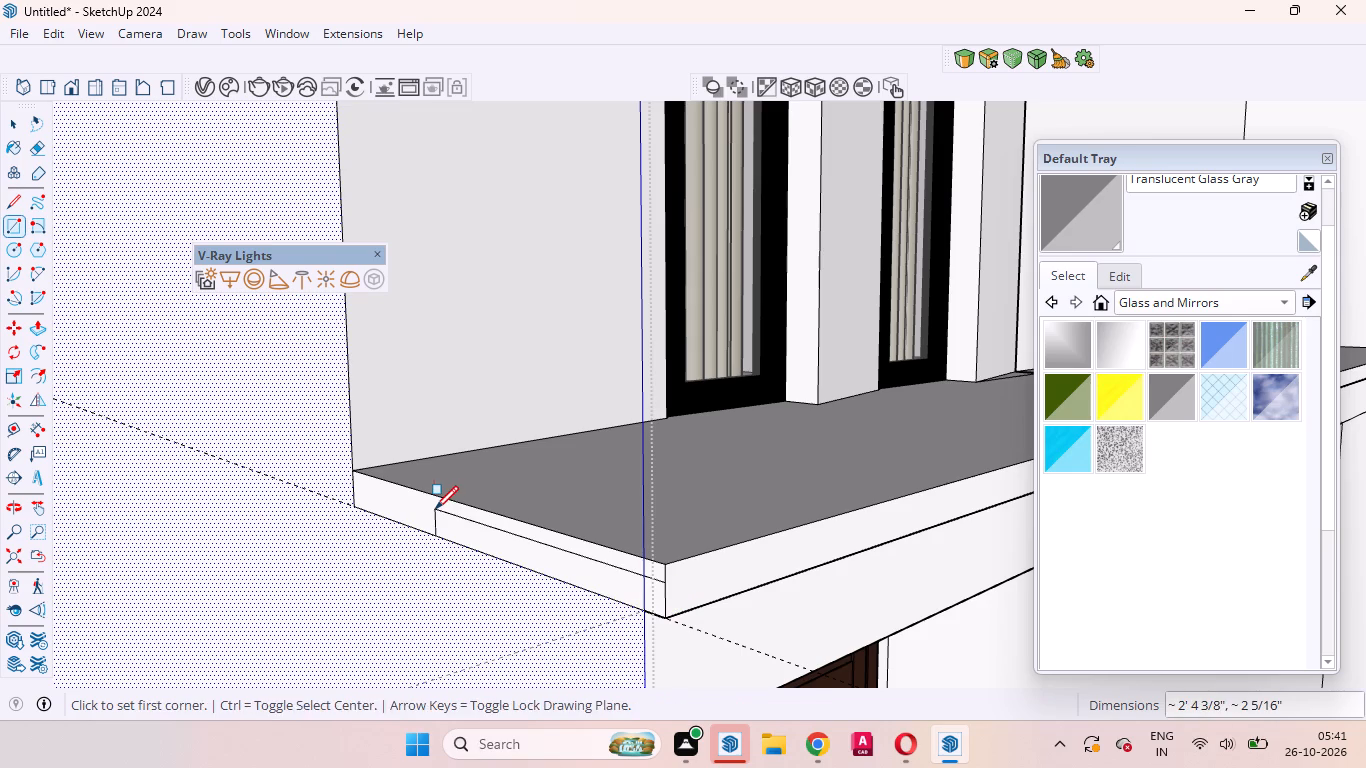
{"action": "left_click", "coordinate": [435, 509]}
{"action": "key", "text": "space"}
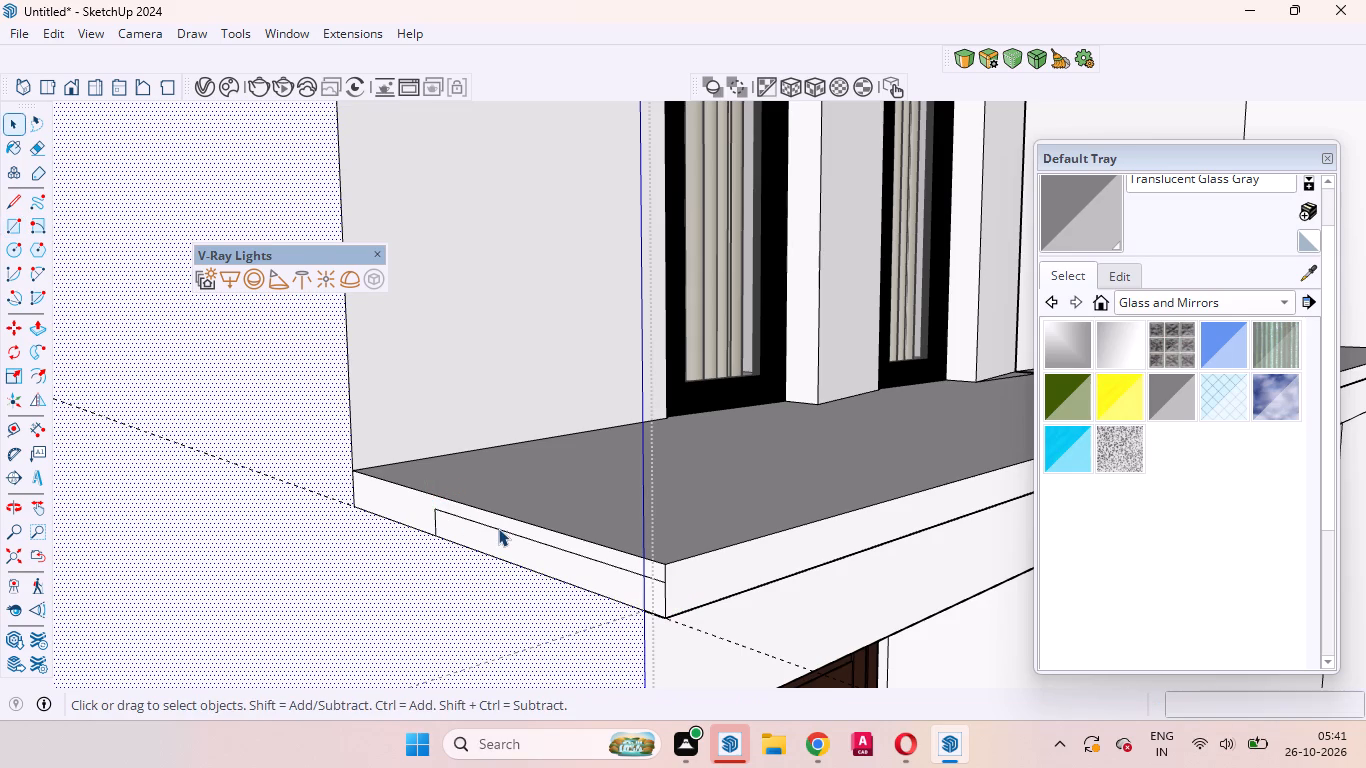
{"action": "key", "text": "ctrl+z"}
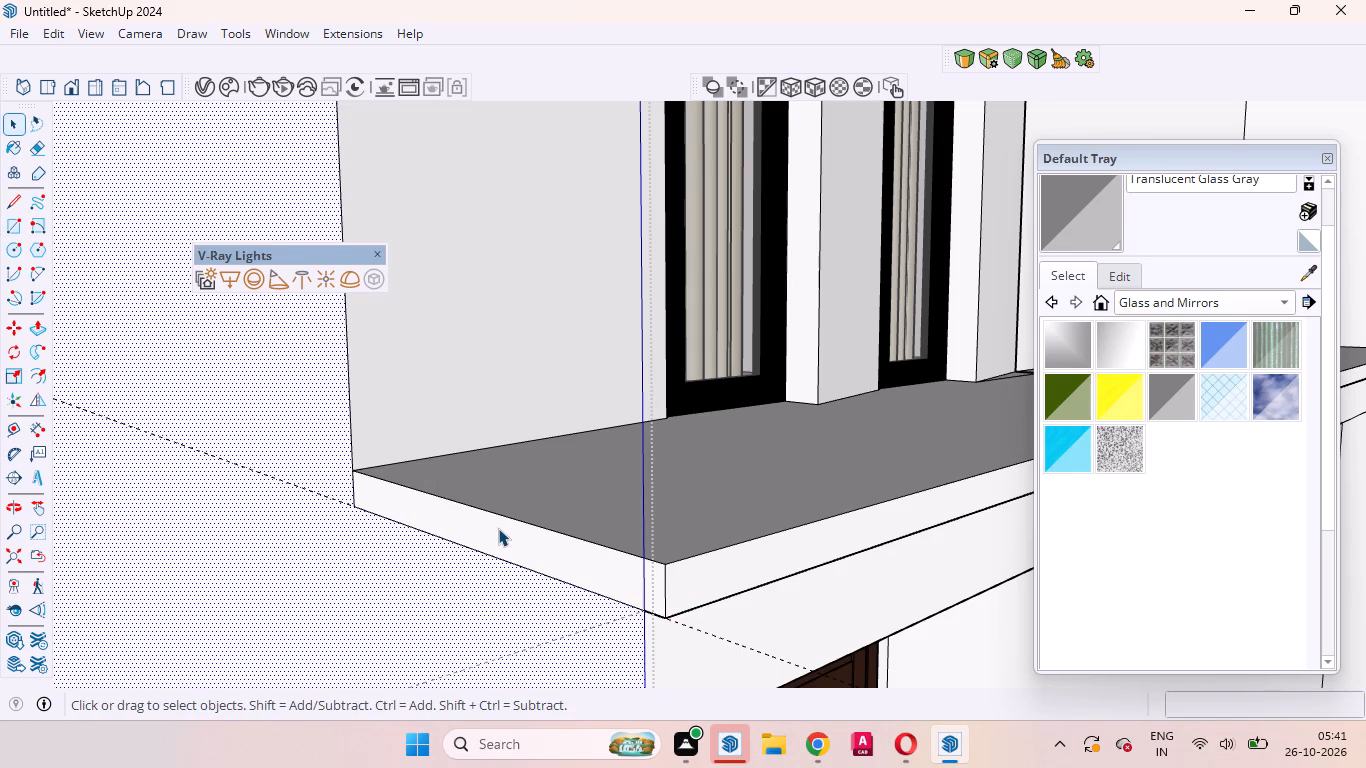
Push/Pull the slab's side strip outward by the same 2" as the front trim.
{"action": "left_click", "coordinate": [498, 528]}
{"action": "key", "text": "p"}
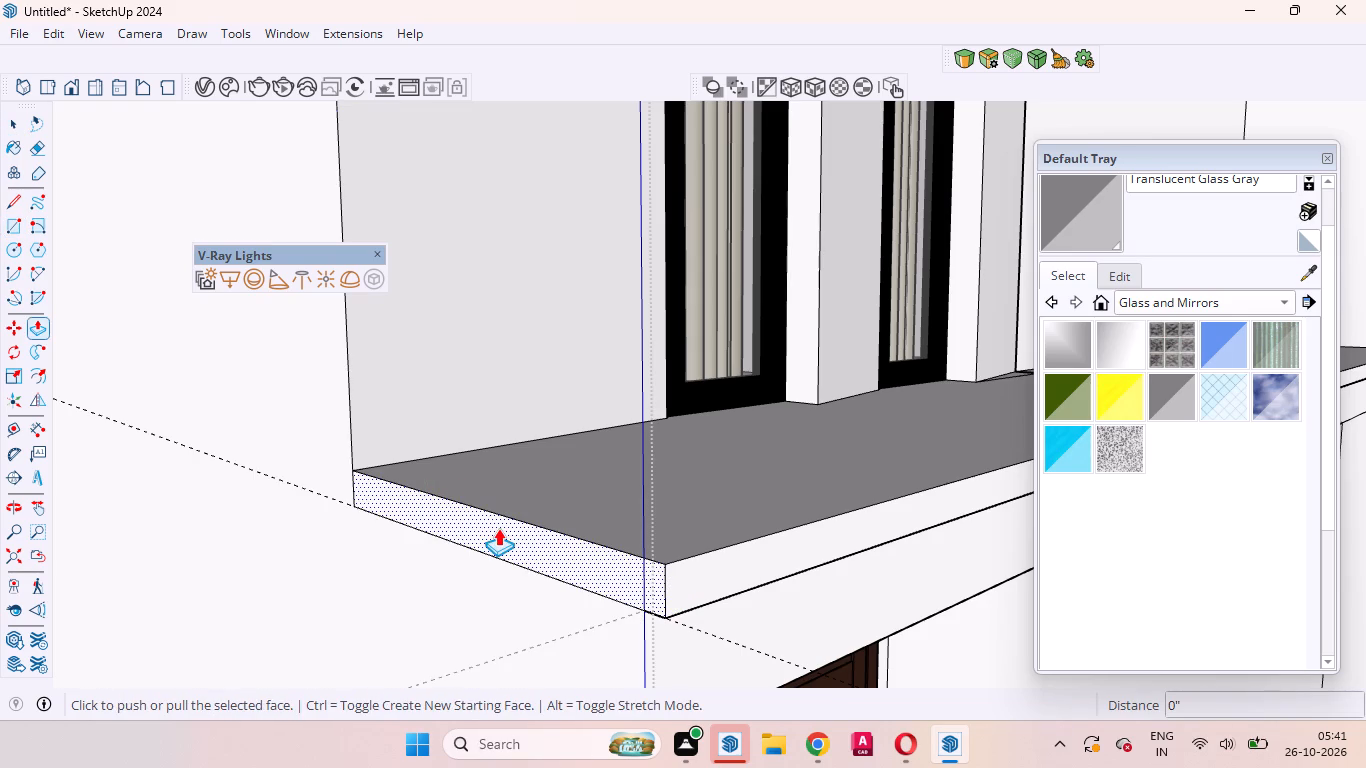
{"action": "double_click", "coordinate": [498, 528]}
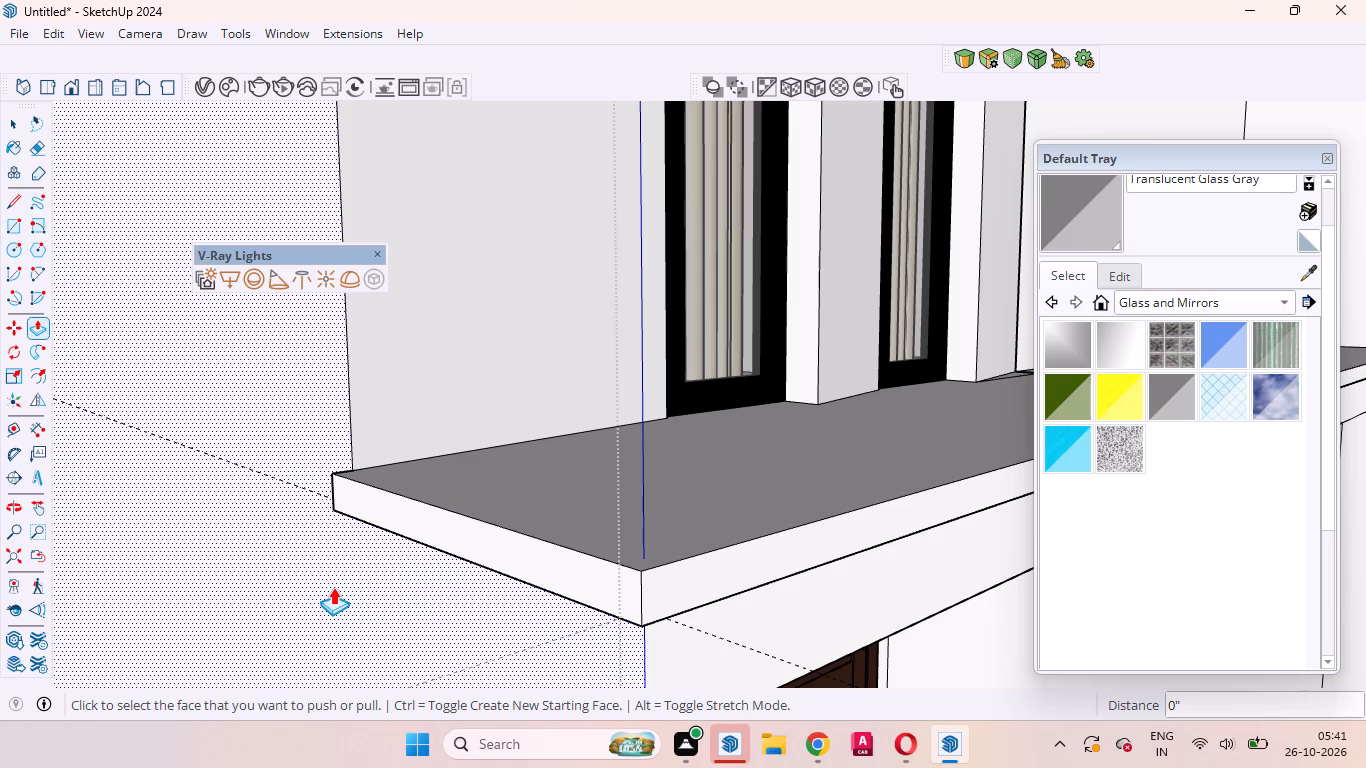
{"action": "key", "text": "space"}
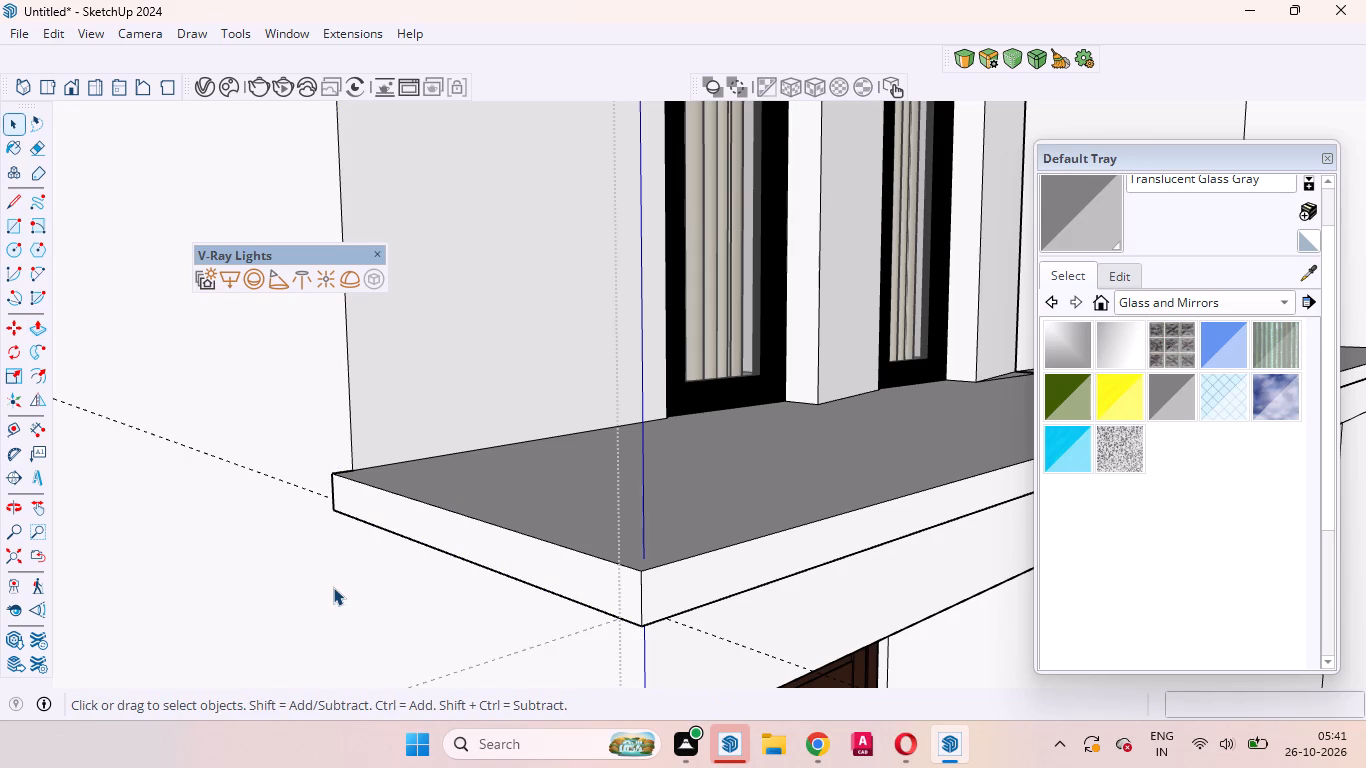
Examine the slab trim around the front corner and where it meets the frame's upright at the far end.
{"action": "scroll", "coordinate": [333, 587], "scroll_direction": "down", "scroll_amount": 15}
{"action": "scroll", "coordinate": [333, 587], "scroll_direction": "up", "scroll_amount": 2}
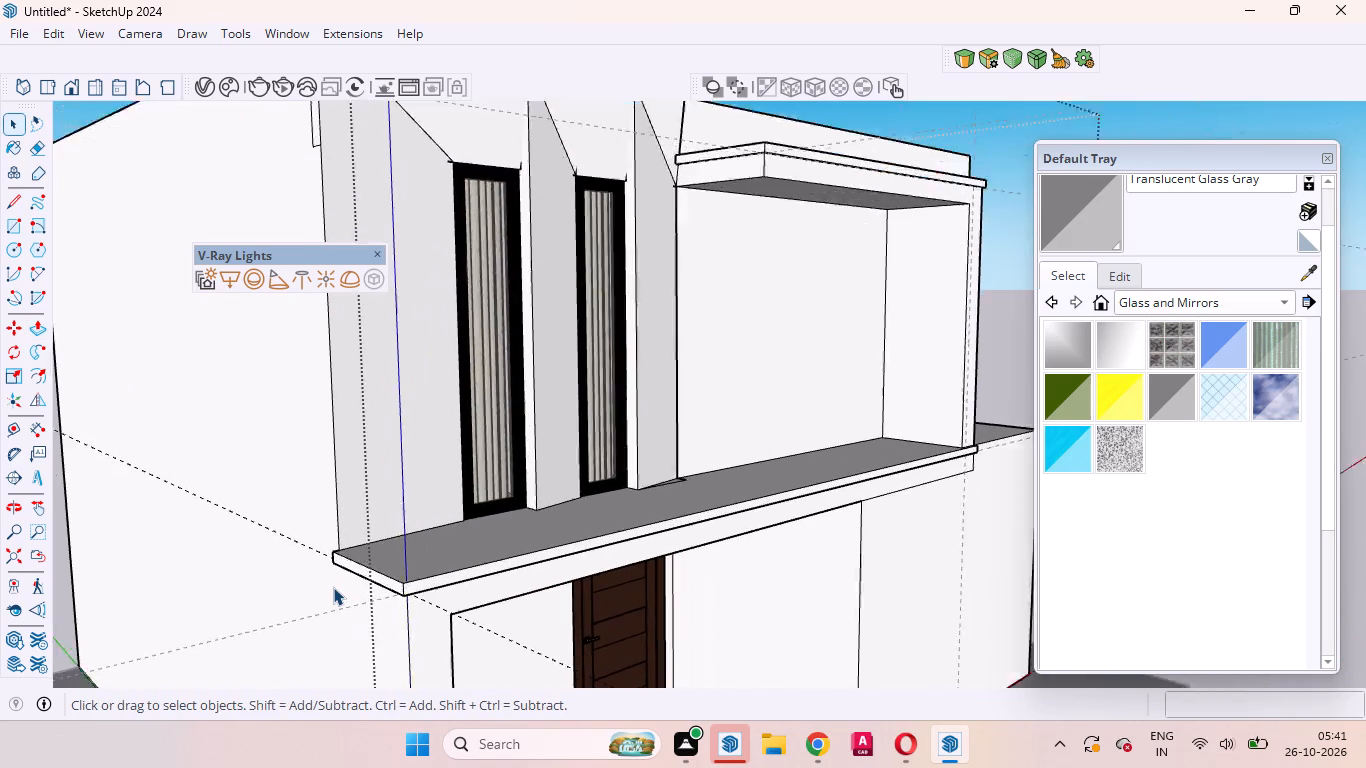
{"action": "scroll", "coordinate": [333, 587], "scroll_direction": "up", "scroll_amount": 2}
{"action": "scroll", "coordinate": [333, 587], "scroll_direction": "down", "scroll_amount": 12}
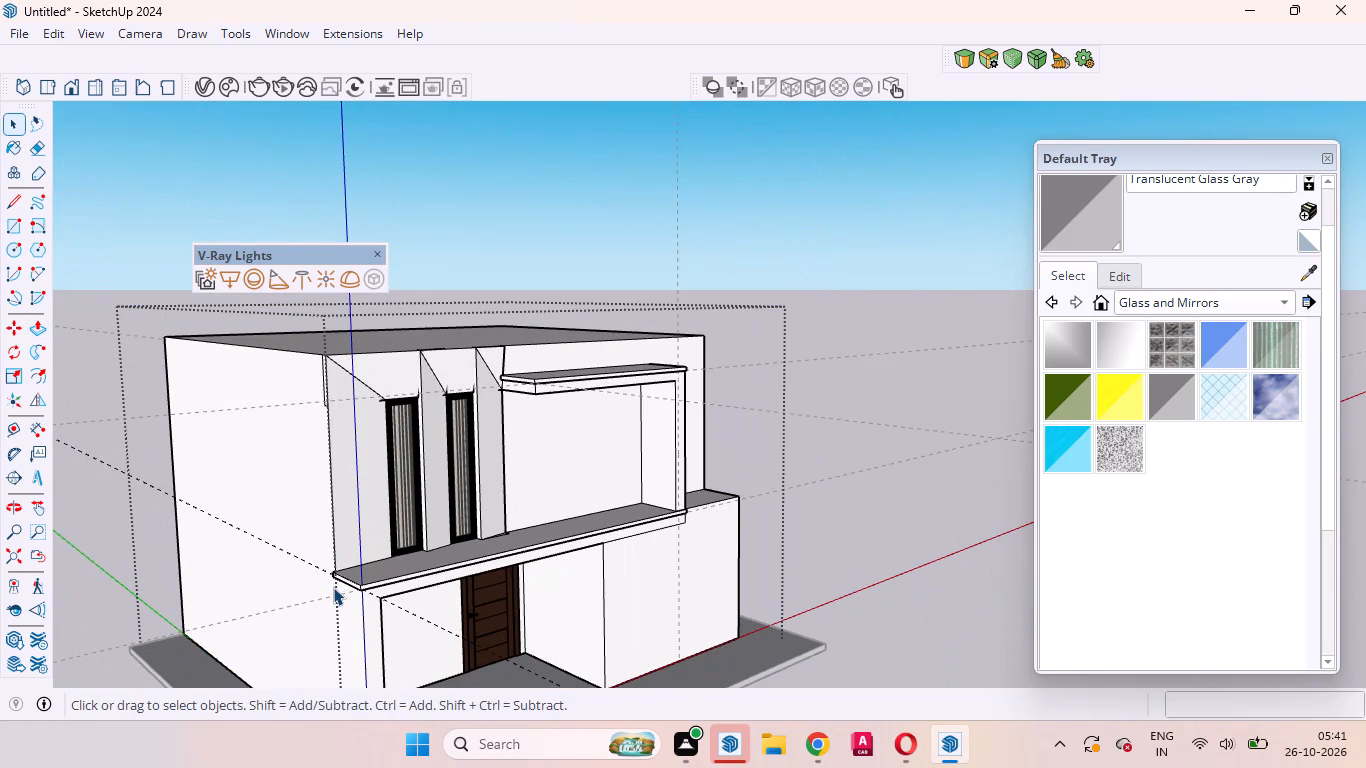
{"action": "middle_click", "coordinate": [333, 587]}
{"action": "middle_click_drag", "start_coordinate": [331, 584], "coordinate": [200, 546]}
{"action": "scroll", "coordinate": [351, 525], "scroll_direction": "up", "scroll_amount": 5}
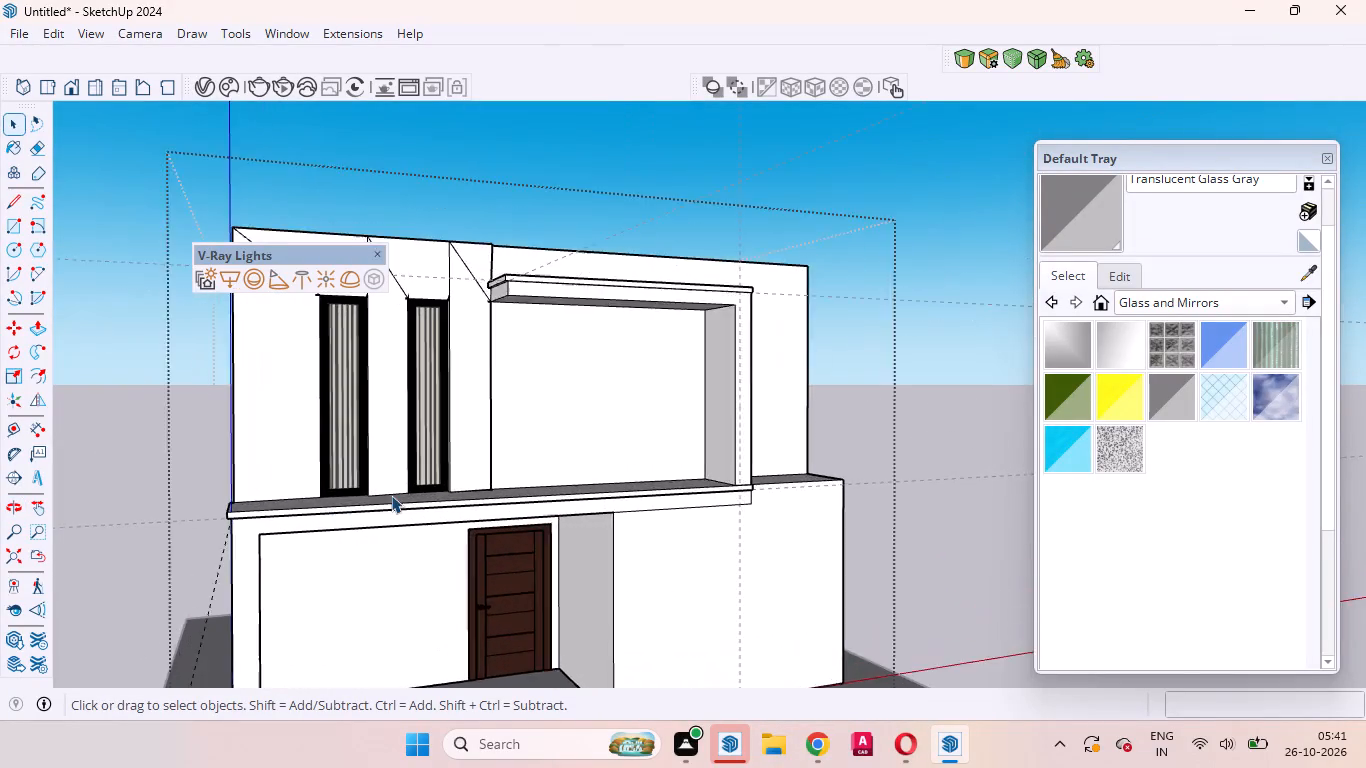
{"action": "scroll", "coordinate": [391, 495], "scroll_direction": "up", "scroll_amount": 4}
{"action": "middle_click_drag", "start_coordinate": [403, 496], "coordinate": [304, 486]}
{"action": "scroll", "coordinate": [304, 486], "scroll_direction": "down", "scroll_amount": 3}
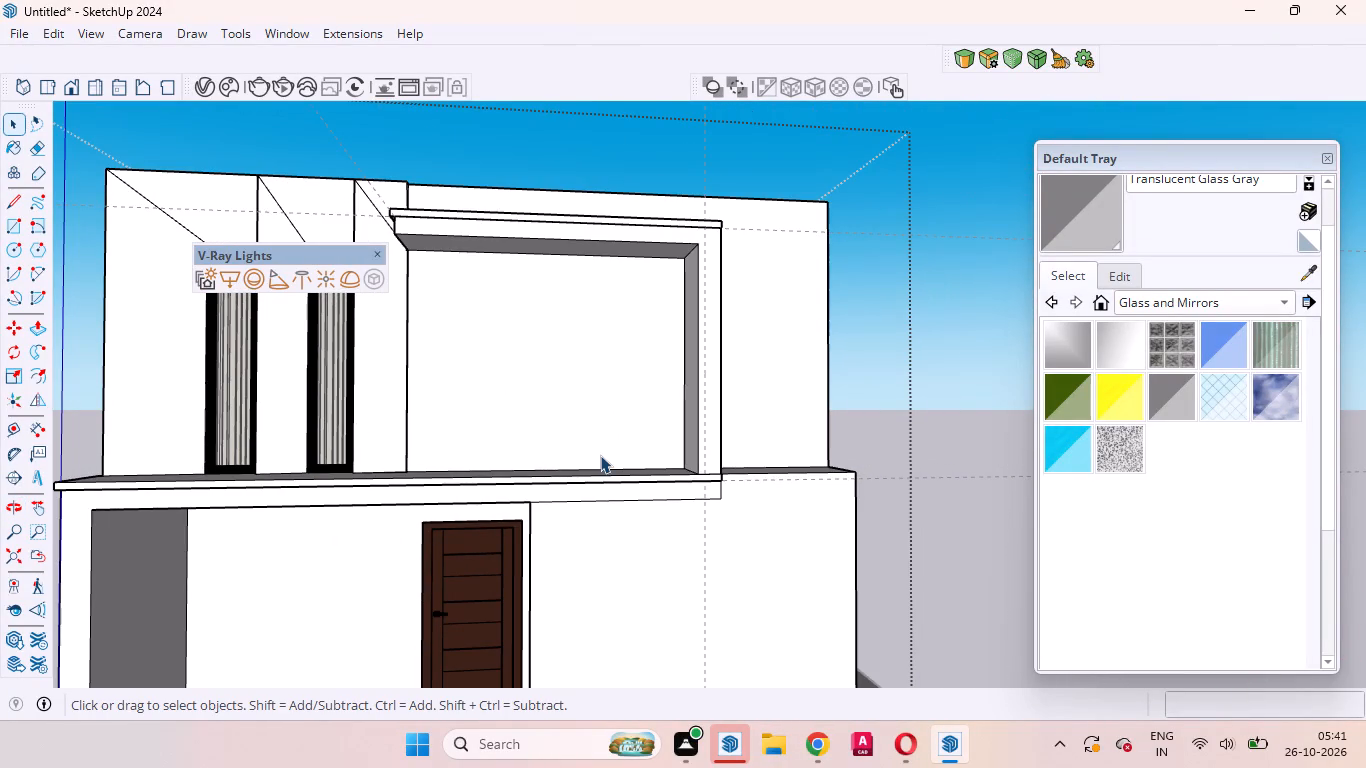
{"action": "scroll", "coordinate": [602, 455], "scroll_direction": "down", "scroll_amount": 9}
{"action": "middle_click_drag", "start_coordinate": [671, 451], "coordinate": [679, 516]}
{"action": "scroll", "coordinate": [678, 518], "scroll_direction": "up", "scroll_amount": 11}
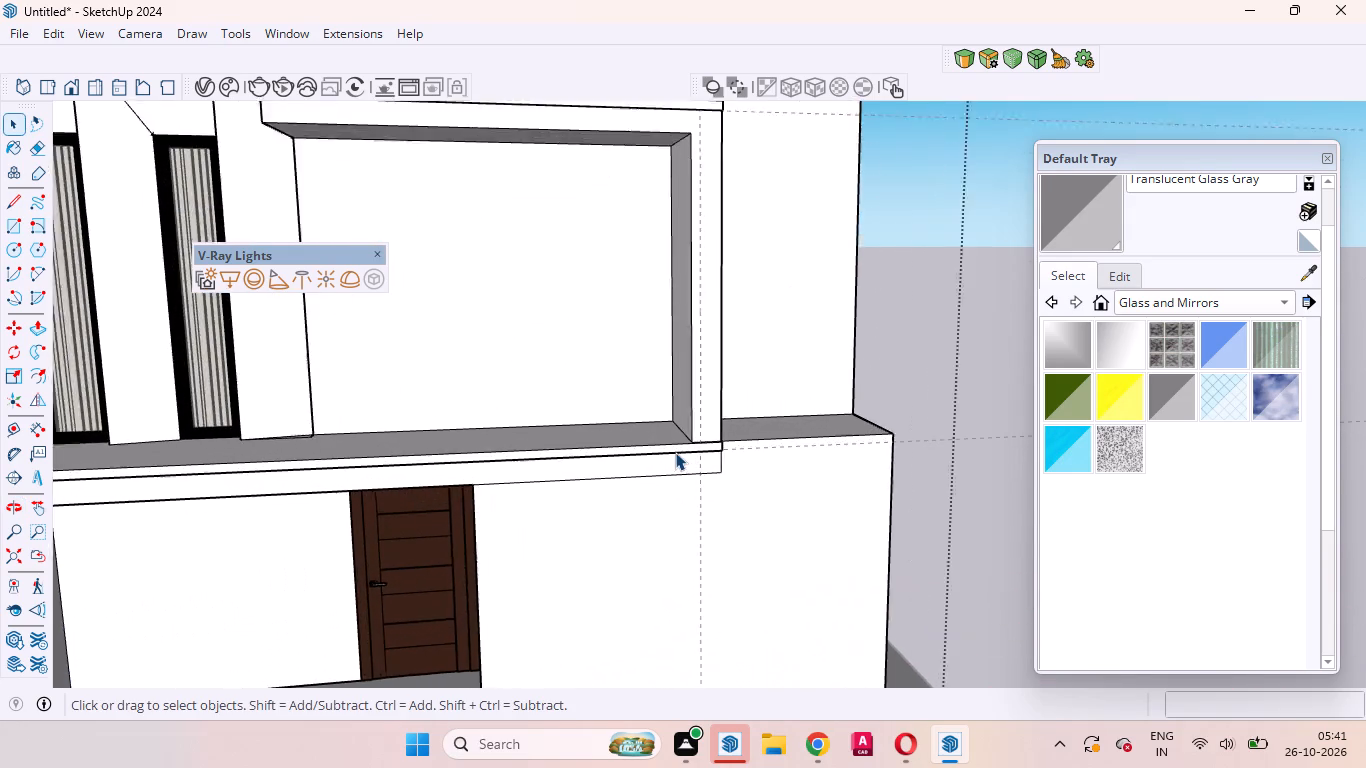
{"action": "scroll", "coordinate": [675, 452], "scroll_direction": "up", "scroll_amount": 4}
{"action": "scroll", "coordinate": [675, 461], "scroll_direction": "down", "scroll_amount": 17}
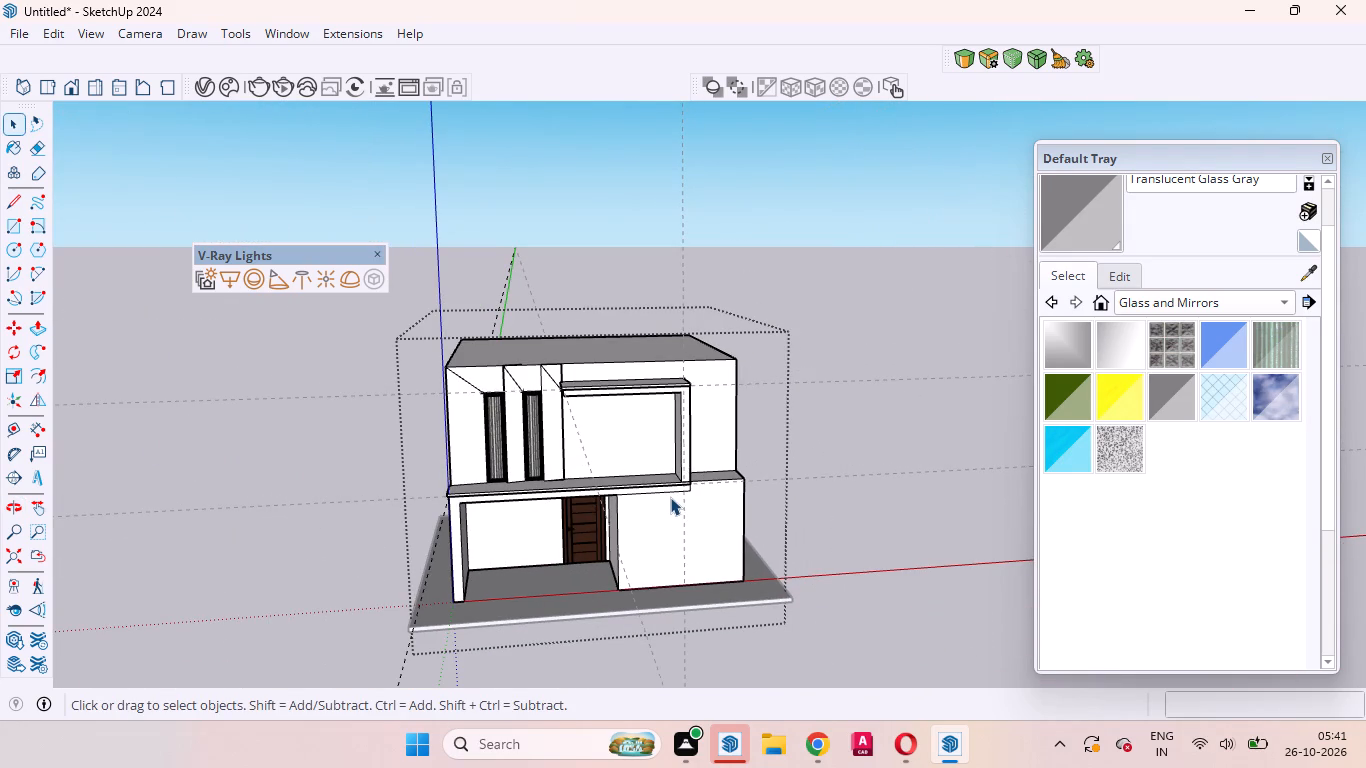
Push/Pull the upper-floor wall inside the projecting frame inward by about 29' 4" to open a deep recess.
{"action": "scroll", "coordinate": [577, 420], "scroll_direction": "up", "scroll_amount": 7}
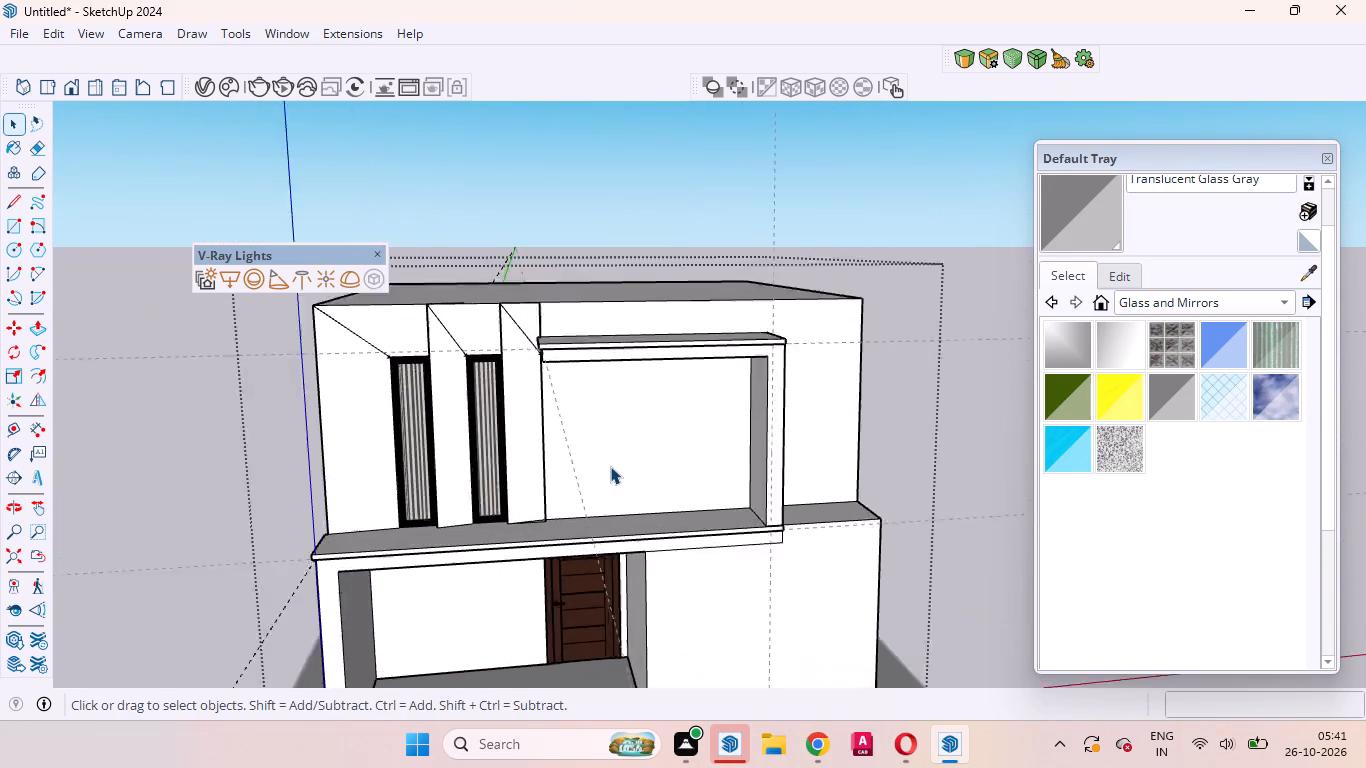
{"action": "scroll", "coordinate": [610, 466], "scroll_direction": "up", "scroll_amount": 1}
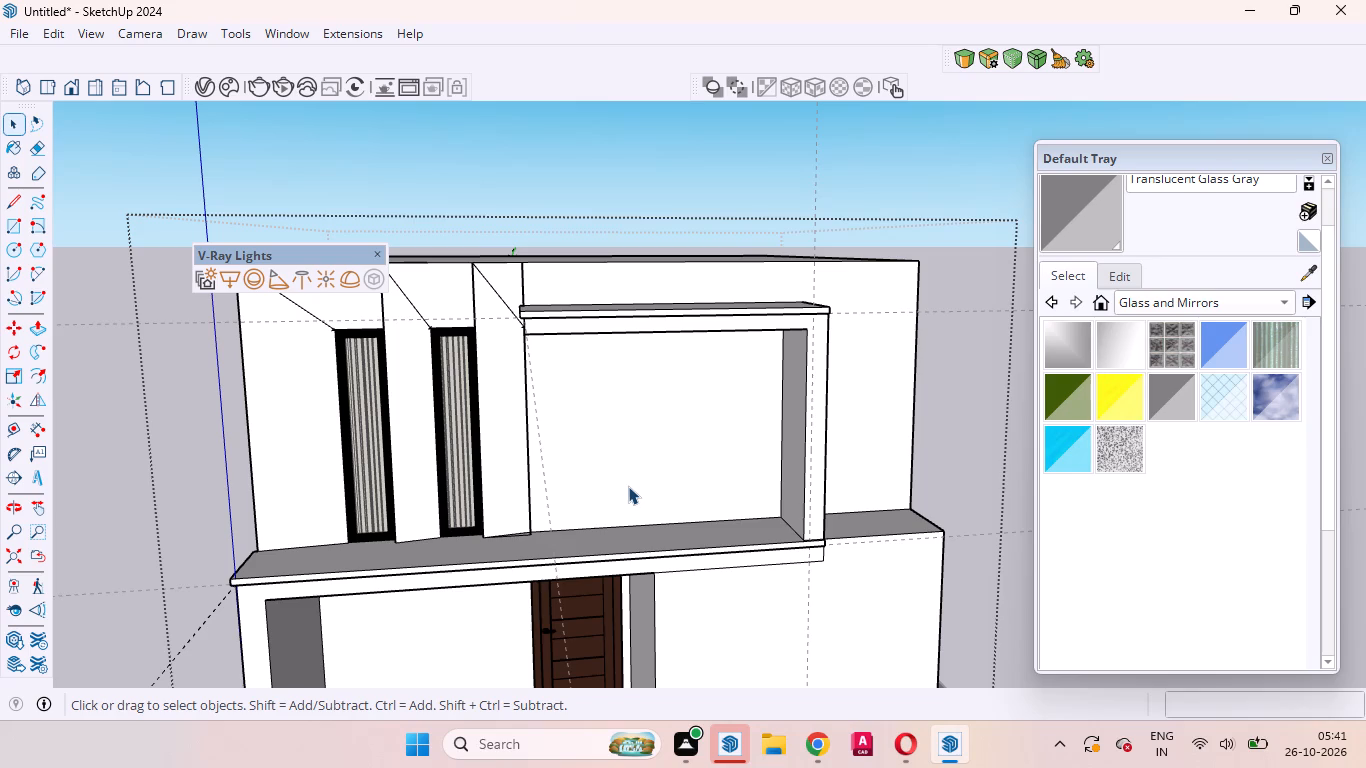
{"action": "left_click", "coordinate": [628, 486]}
{"action": "scroll", "coordinate": [630, 483], "scroll_direction": "up", "scroll_amount": 7}
{"action": "middle_click_drag", "start_coordinate": [630, 483], "coordinate": [600, 483]}
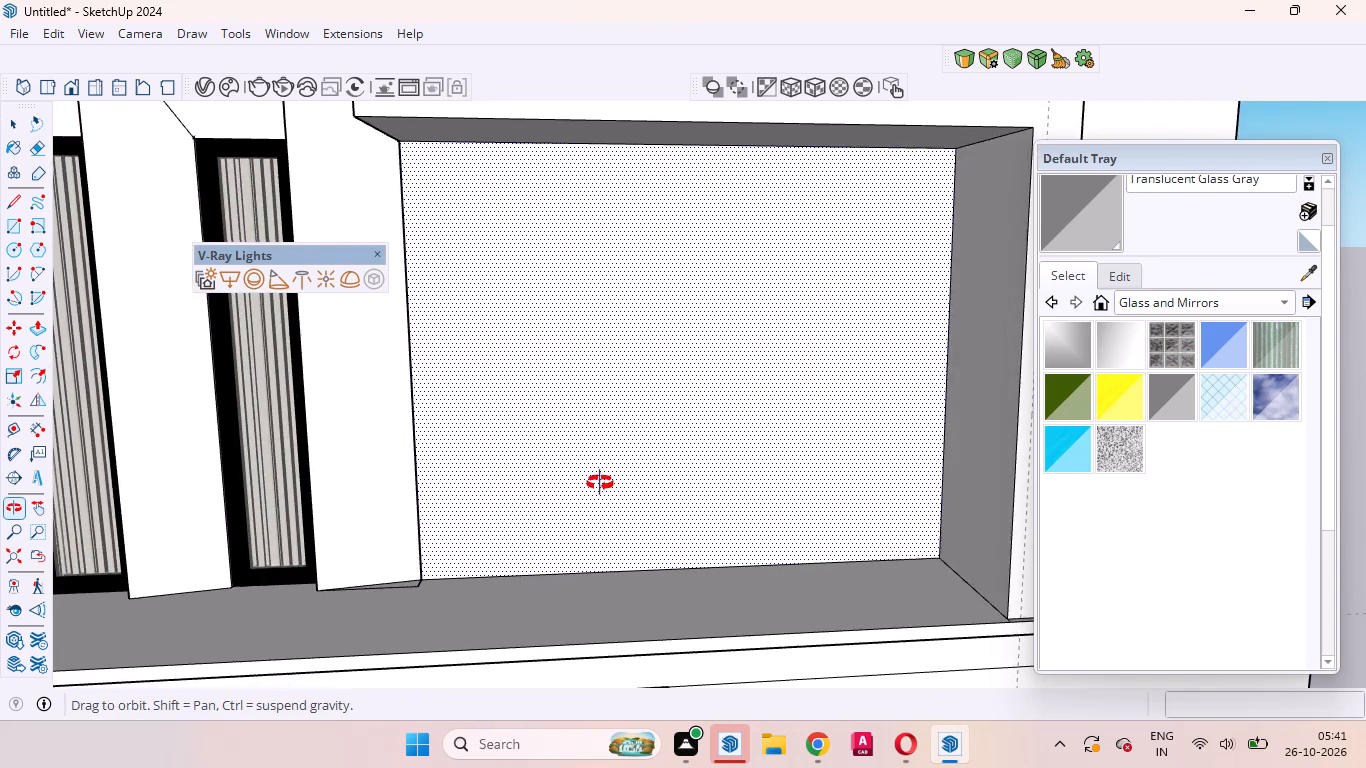
{"action": "middle_click_drag", "start_coordinate": [600, 483], "coordinate": [478, 499]}
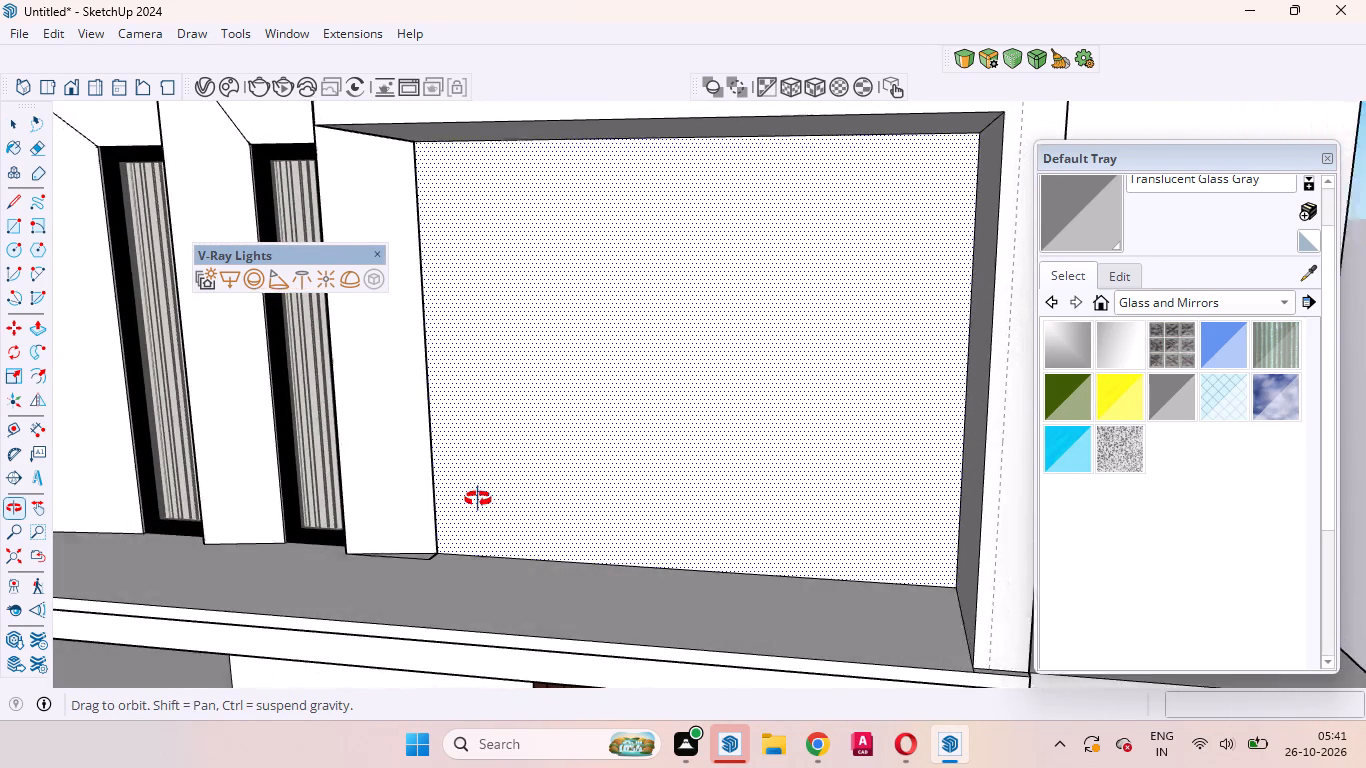
{"action": "middle_click_drag", "start_coordinate": [478, 499], "coordinate": [473, 499]}
{"action": "scroll", "coordinate": [642, 486], "scroll_direction": "up", "scroll_amount": 3}
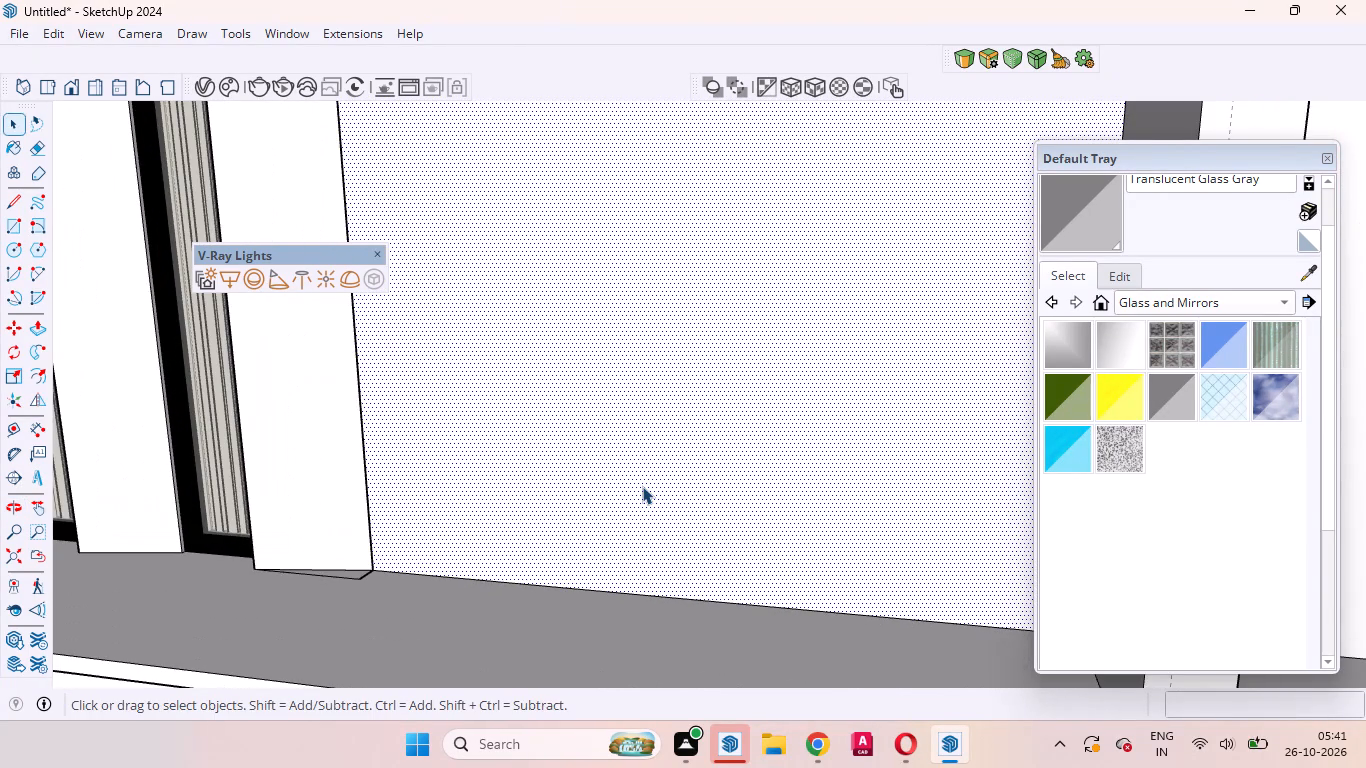
{"action": "key", "text": "p"}
{"action": "left_click", "coordinate": [642, 486]}
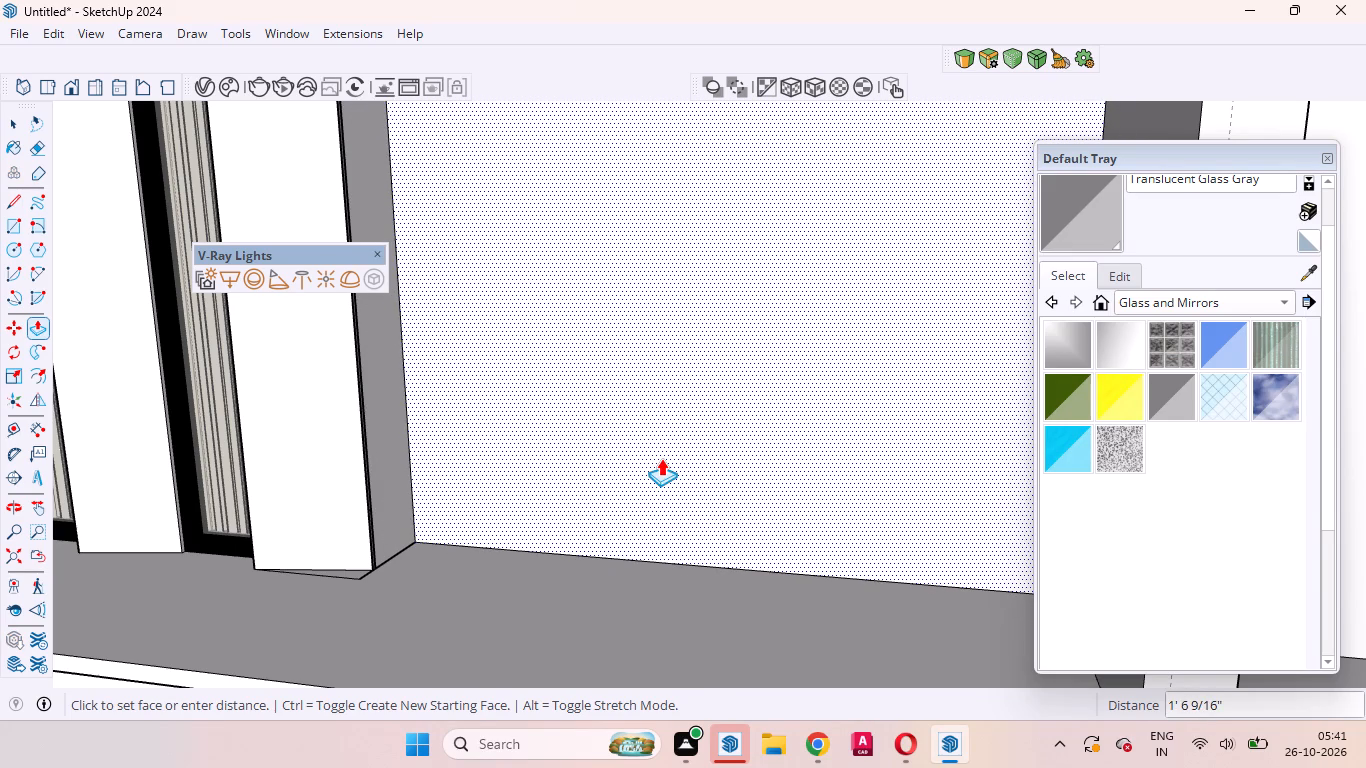
{"action": "scroll", "coordinate": [661, 458], "scroll_direction": "down", "scroll_amount": 5}
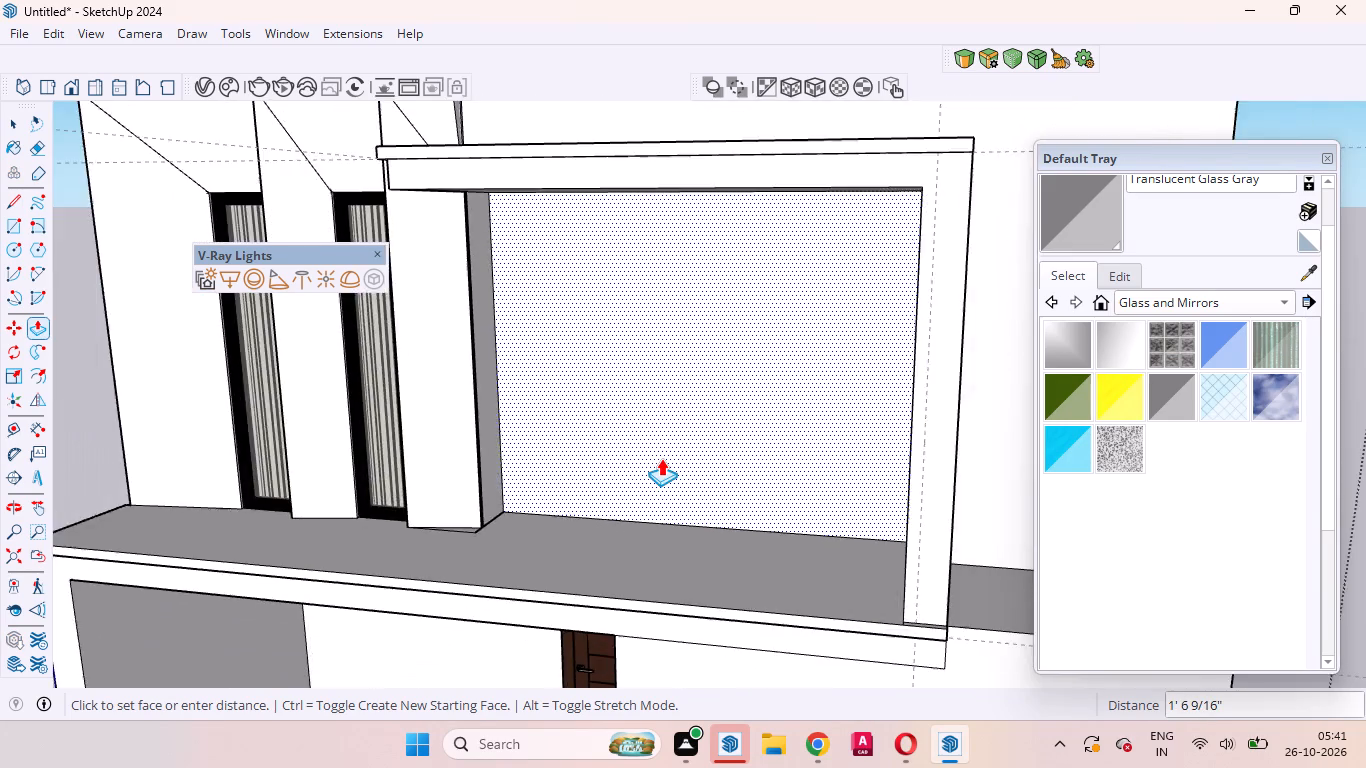
{"action": "scroll", "coordinate": [663, 462], "scroll_direction": "down", "scroll_amount": 3}
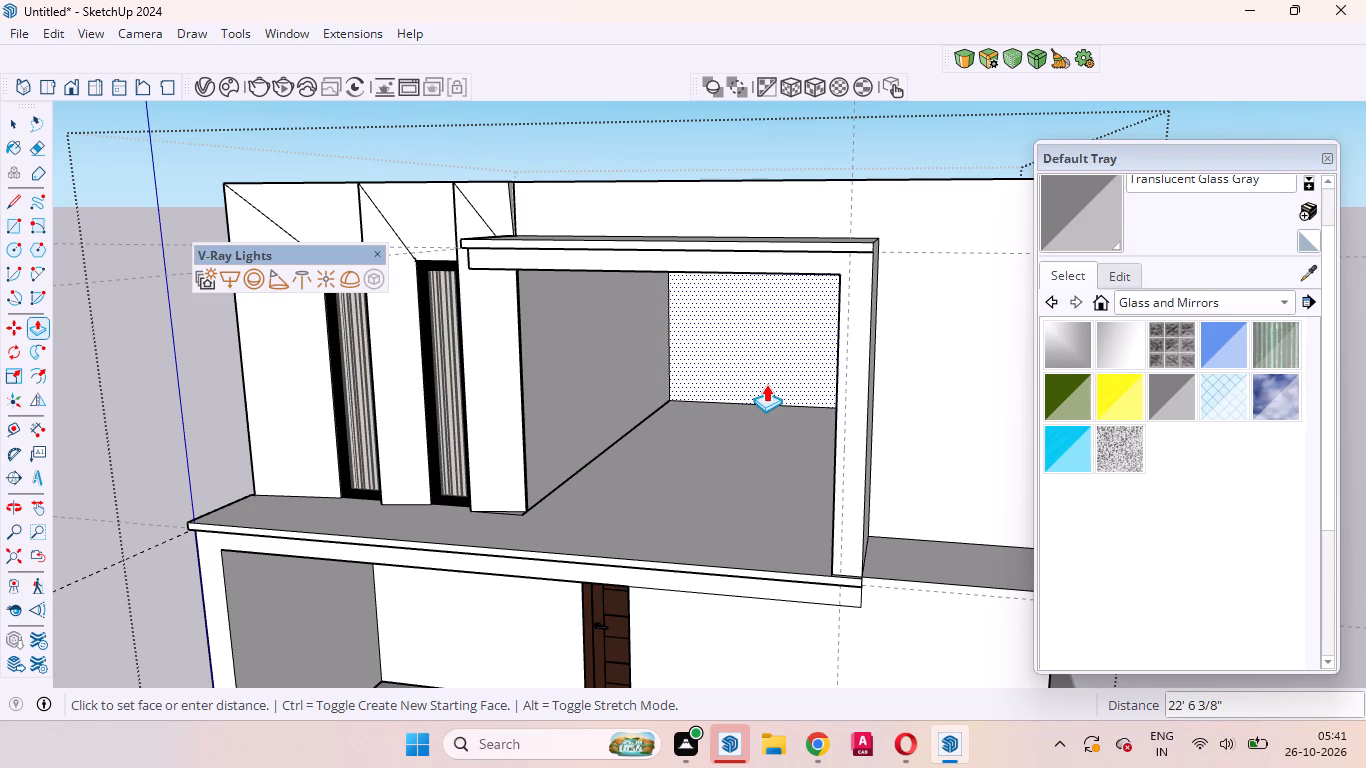
{"action": "scroll", "coordinate": [766, 384], "scroll_direction": "up", "scroll_amount": 2}
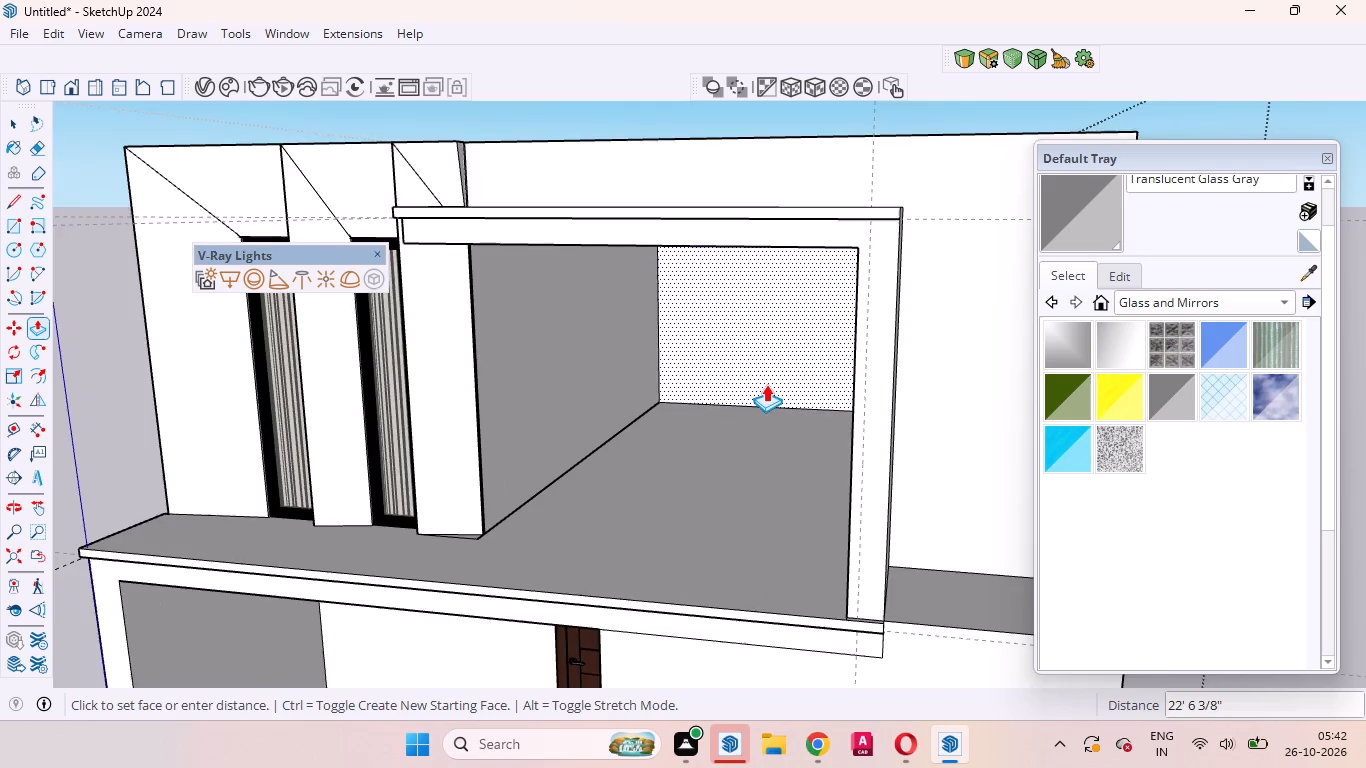
{"action": "left_click", "coordinate": [779, 358]}
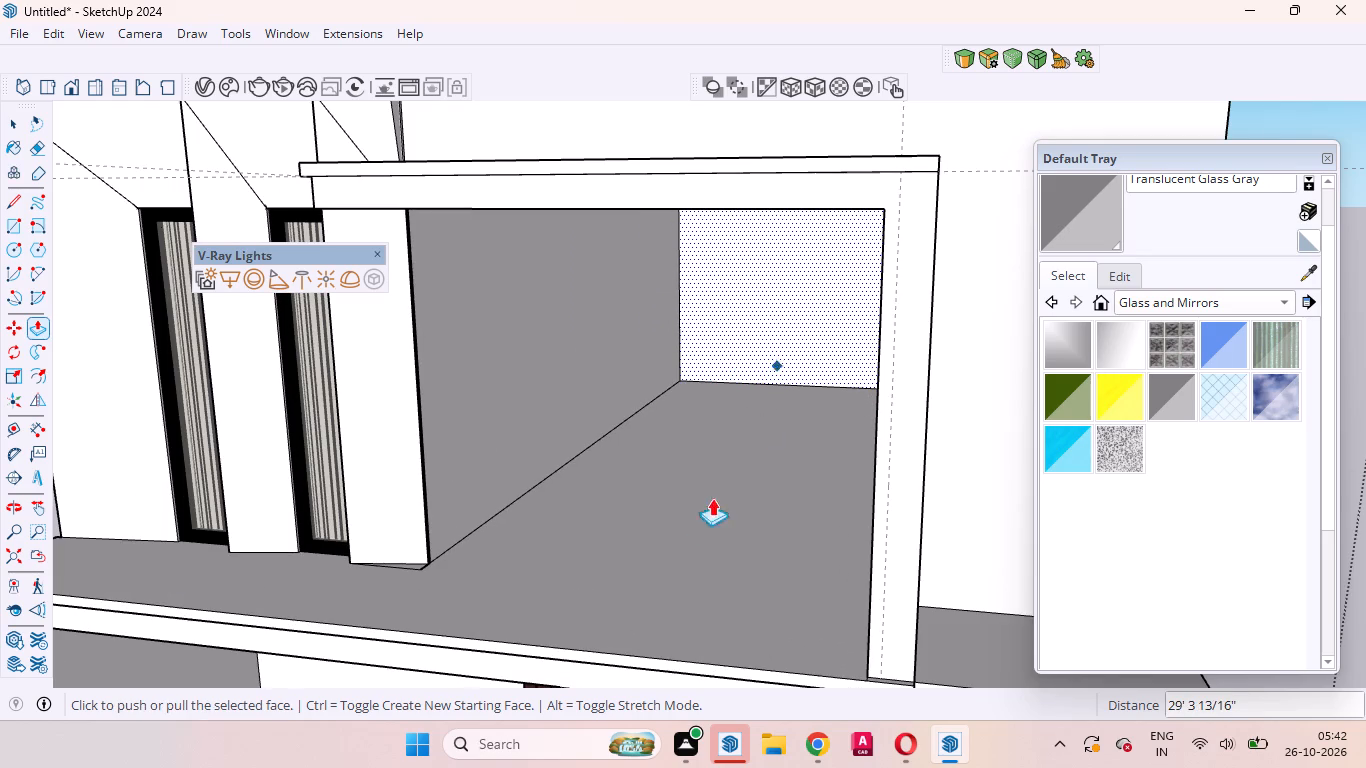
{"action": "key", "text": "space"}
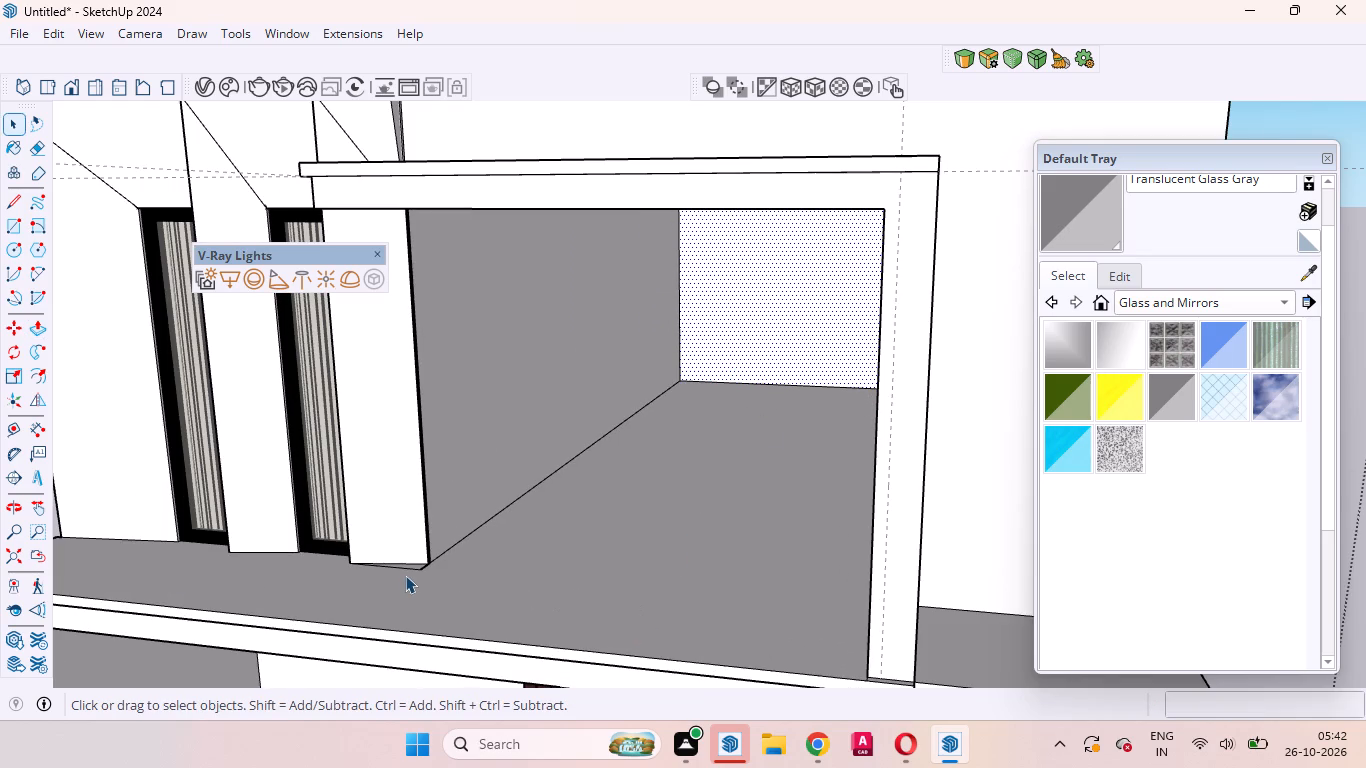
Draw a rectangle about 1" by 10' over the narrow strip at the front edge of the recess's side wall, from floor to ceiling.
{"action": "scroll", "coordinate": [544, 315], "scroll_direction": "down", "scroll_amount": 4}
{"action": "scroll", "coordinate": [479, 336], "scroll_direction": "up", "scroll_amount": 18}
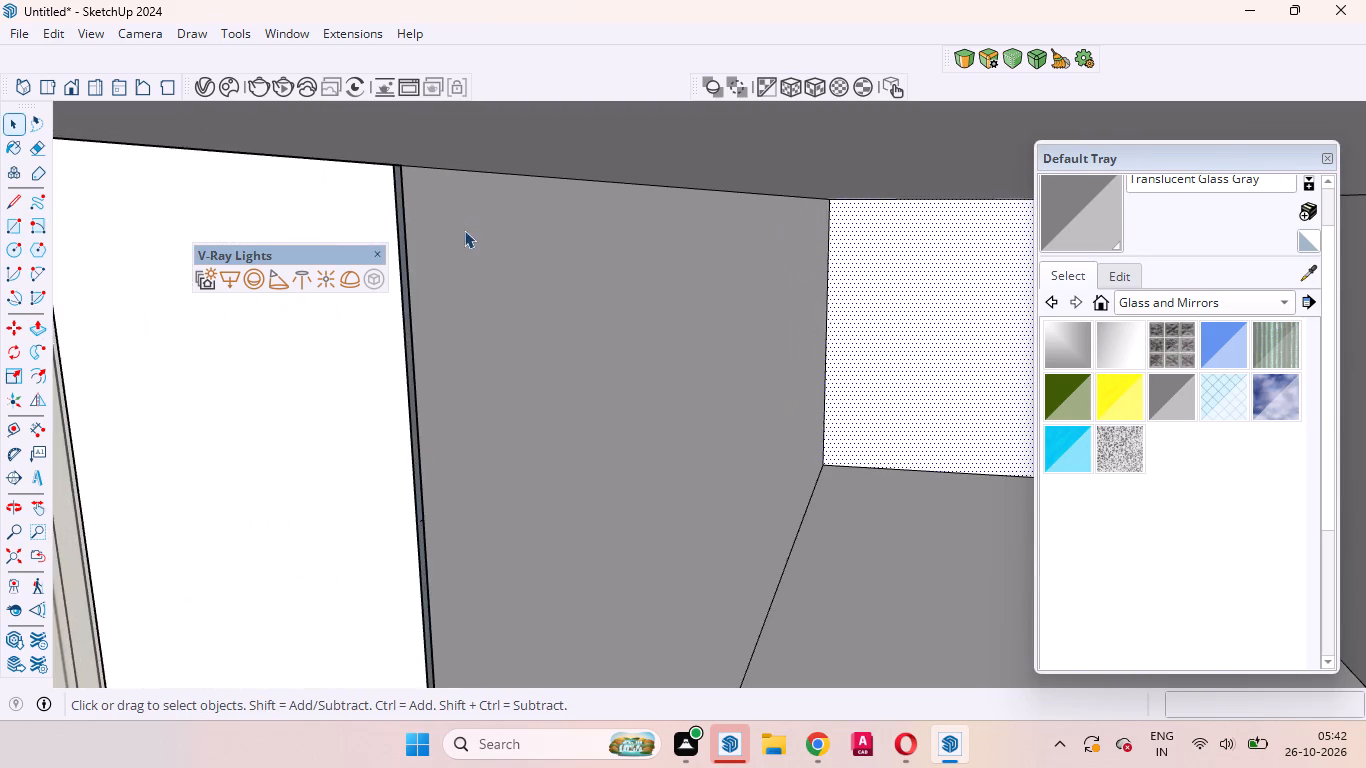
{"action": "middle_click_drag", "start_coordinate": [464, 230], "coordinate": [345, 207]}
{"action": "scroll", "coordinate": [476, 186], "scroll_direction": "down", "scroll_amount": 5}
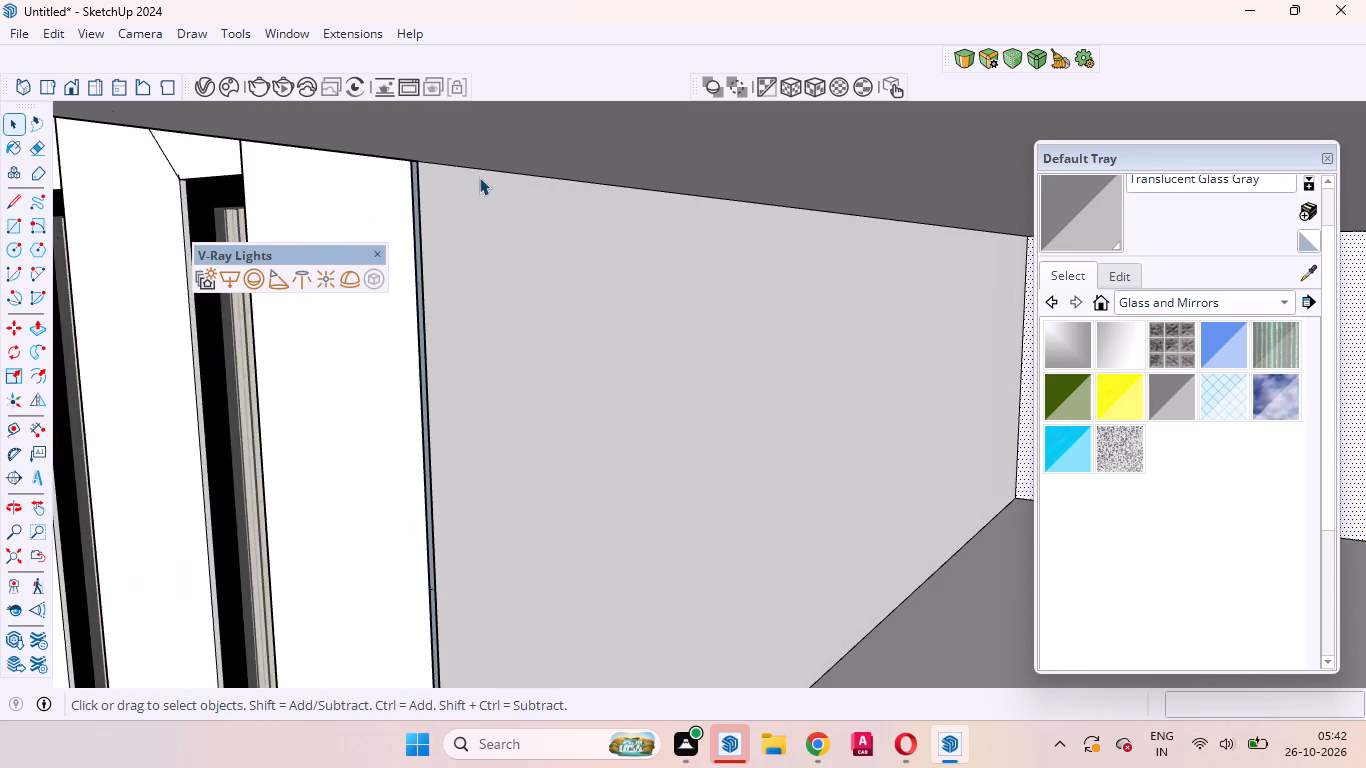
{"action": "scroll", "coordinate": [479, 177], "scroll_direction": "down", "scroll_amount": 5}
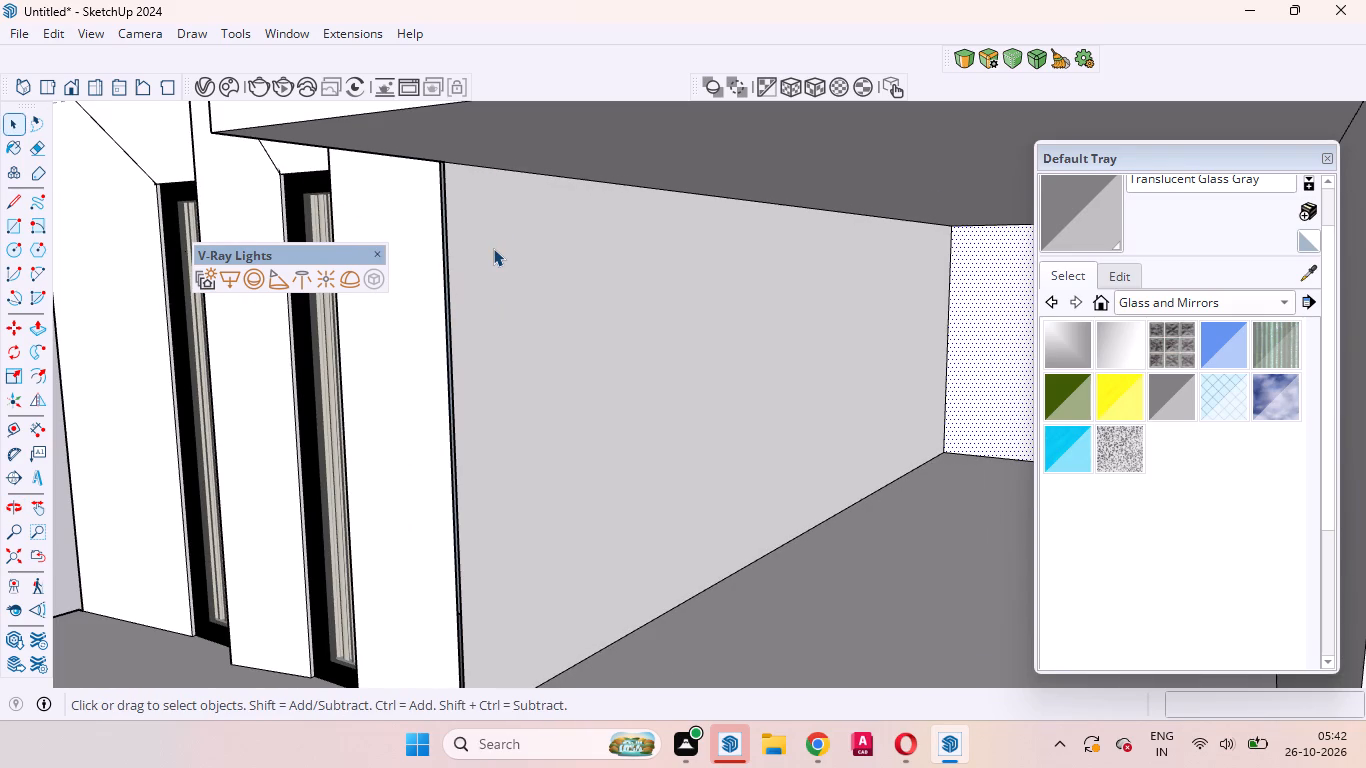
{"action": "scroll", "coordinate": [493, 248], "scroll_direction": "down", "scroll_amount": 4}
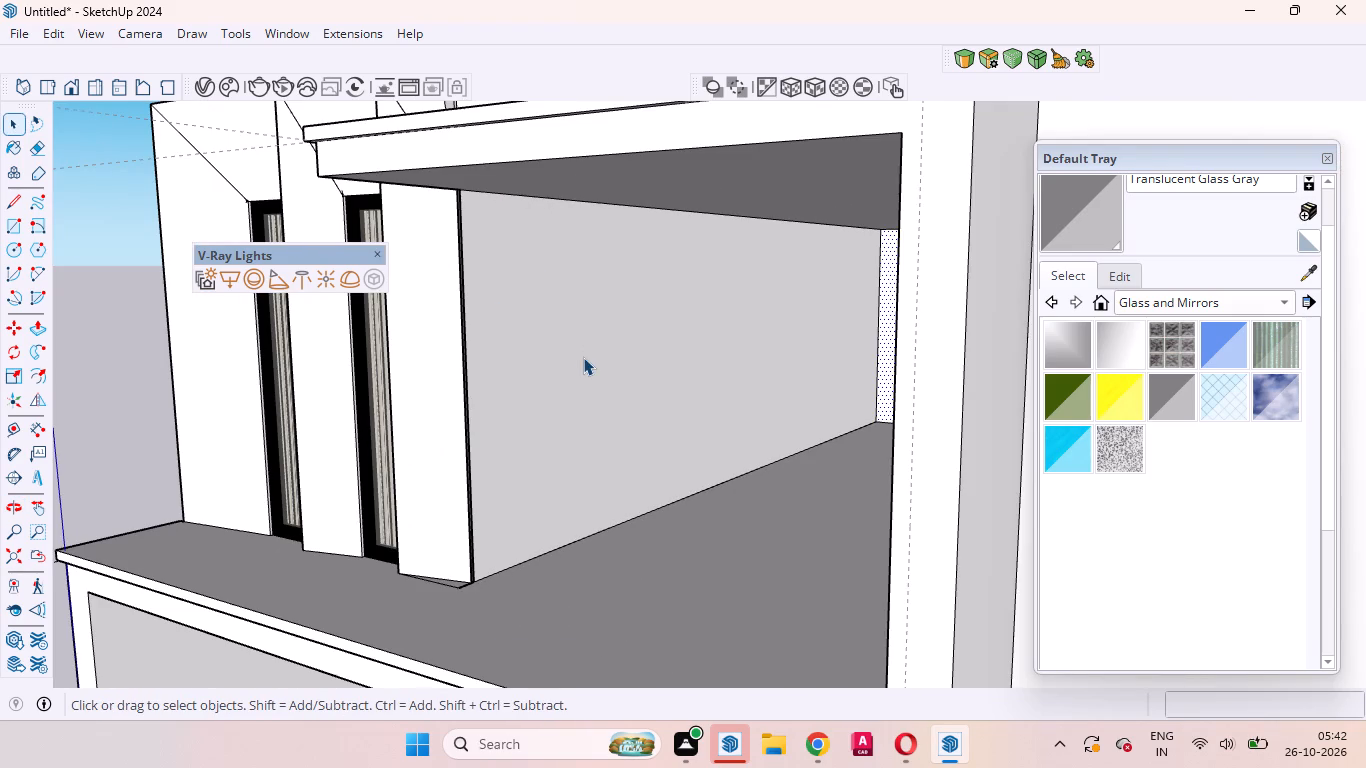
{"action": "middle_click", "coordinate": [635, 479]}
{"action": "scroll", "coordinate": [567, 464], "scroll_direction": "up", "scroll_amount": 4}
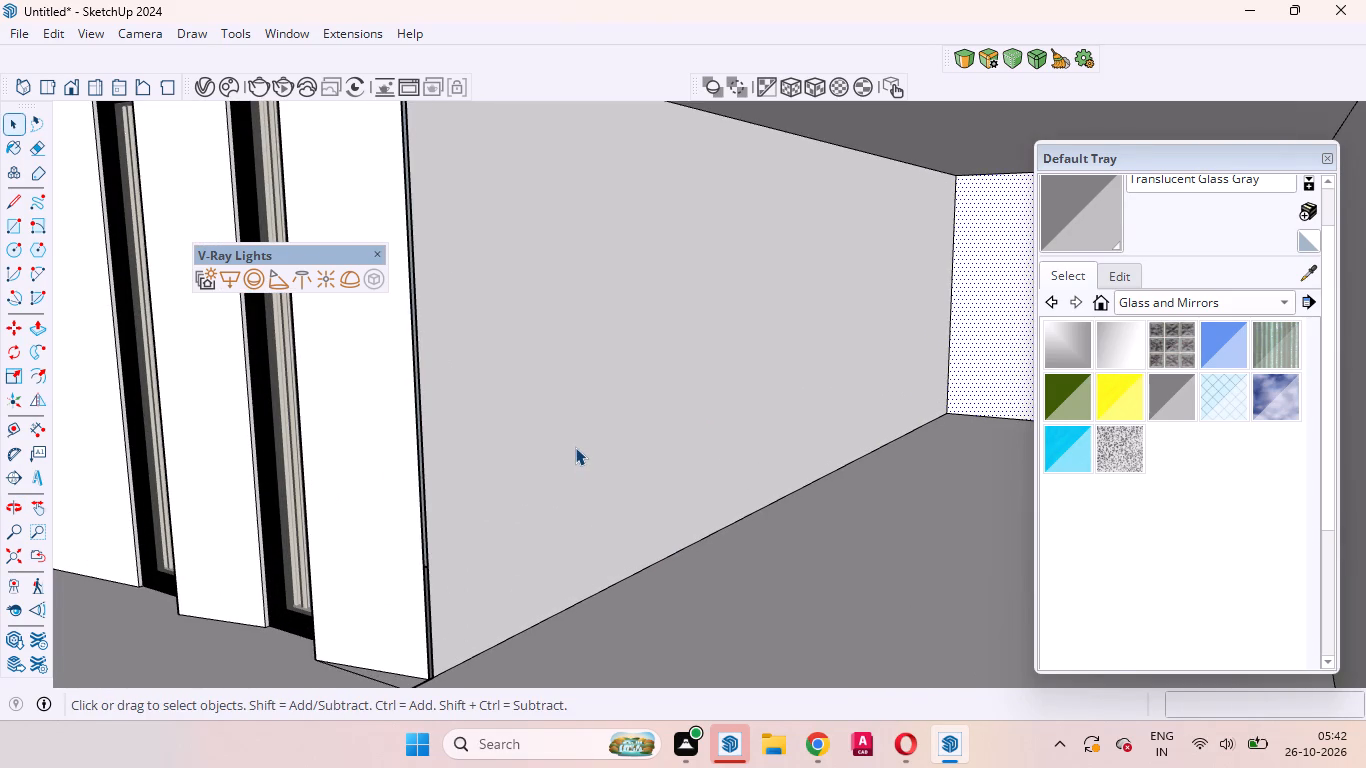
{"action": "key", "text": "r"}
{"action": "scroll", "coordinate": [441, 685], "scroll_direction": "up", "scroll_amount": 4}
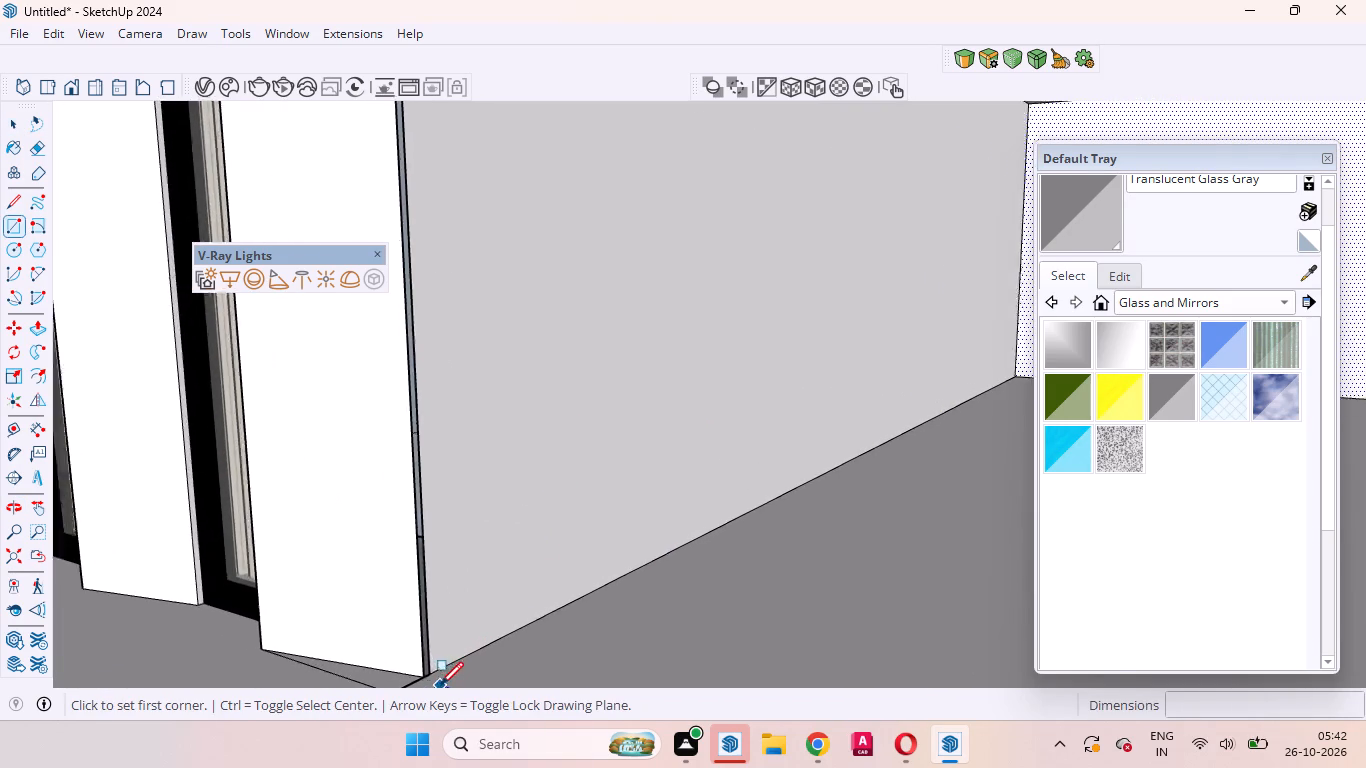
{"action": "scroll", "coordinate": [440, 685], "scroll_direction": "up", "scroll_amount": 10}
{"action": "left_click", "coordinate": [441, 678]}
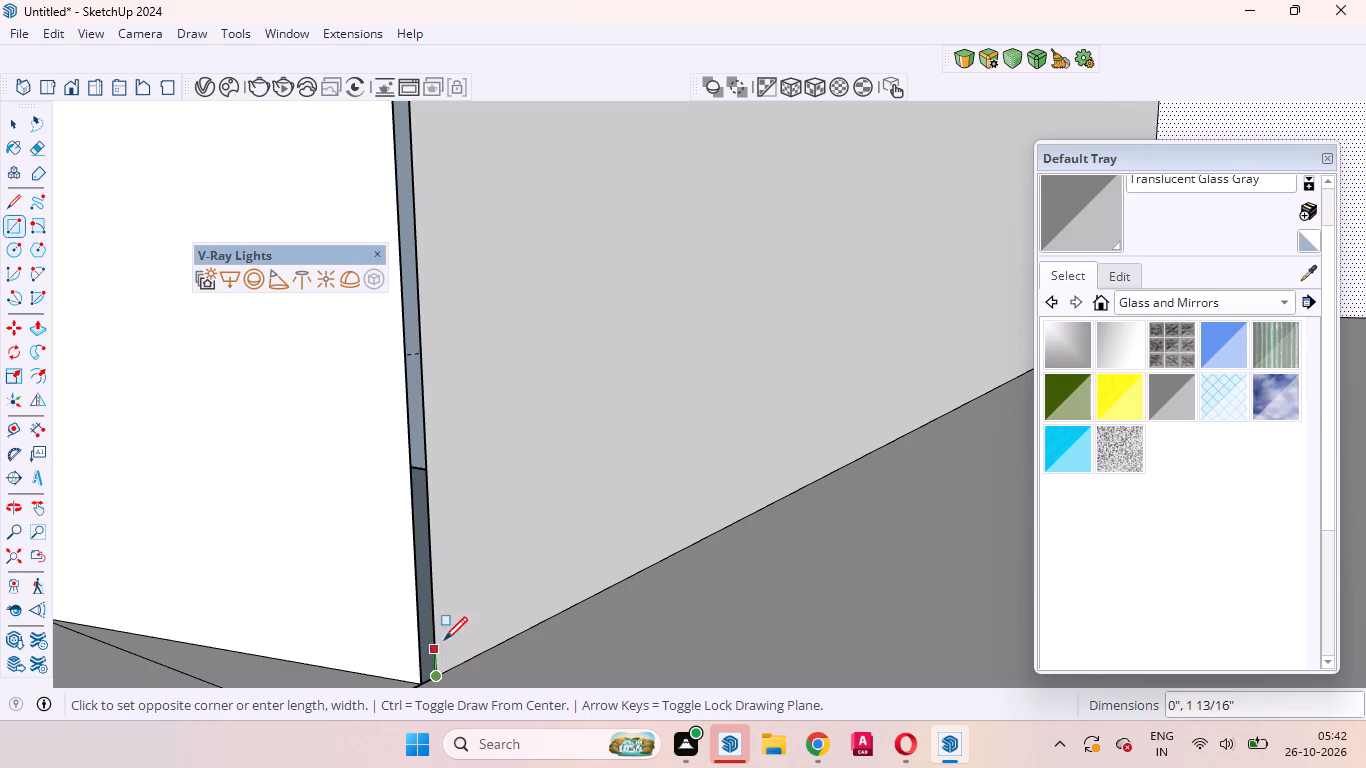
{"action": "scroll", "coordinate": [499, 593], "scroll_direction": "down", "scroll_amount": 20}
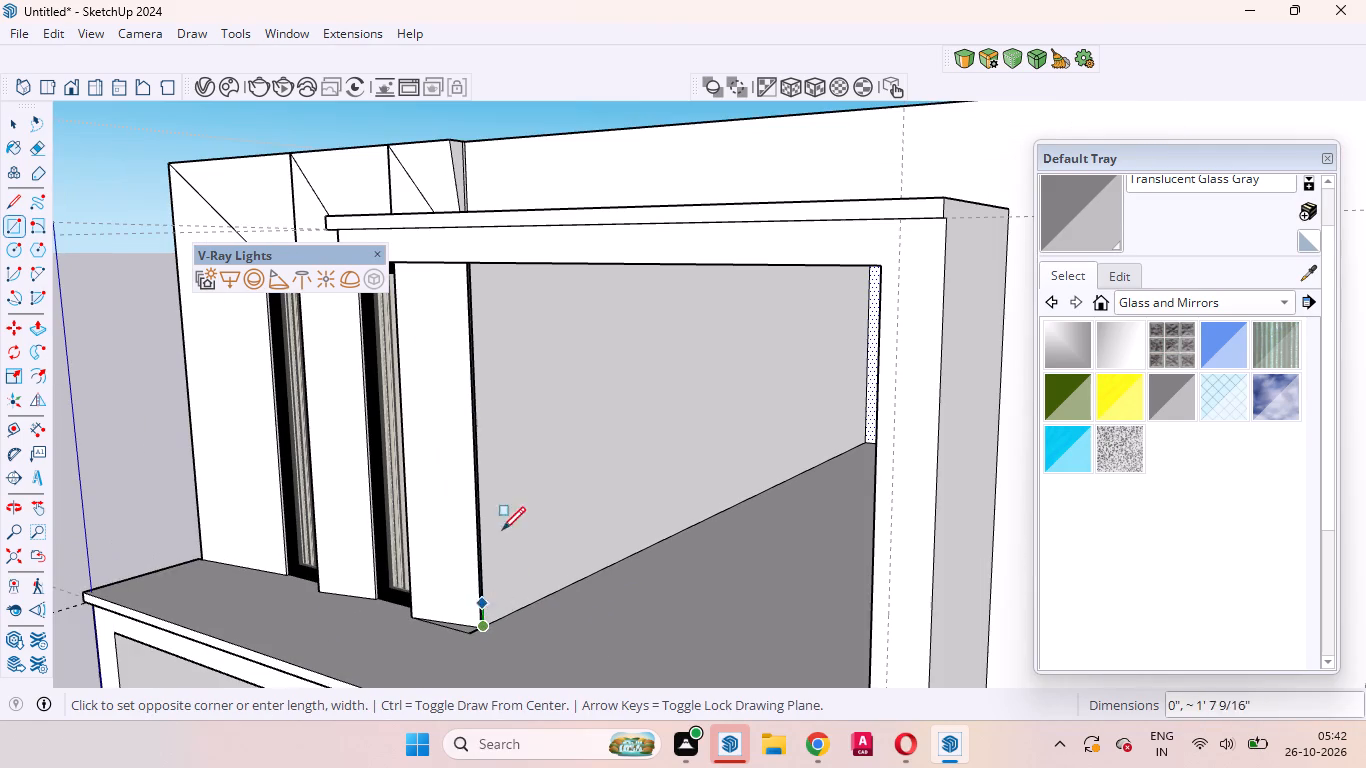
{"action": "scroll", "coordinate": [462, 275], "scroll_direction": "up", "scroll_amount": 15}
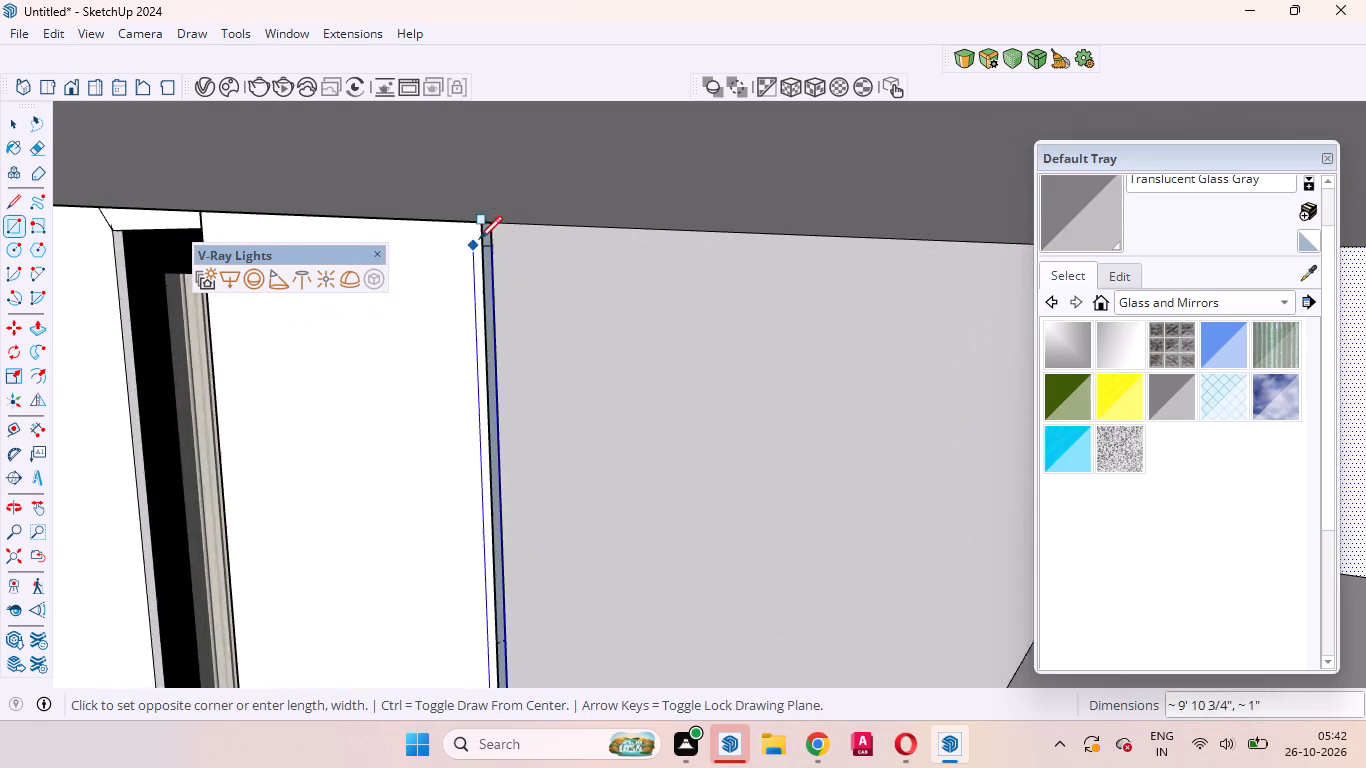
{"action": "scroll", "coordinate": [479, 239], "scroll_direction": "up", "scroll_amount": 13}
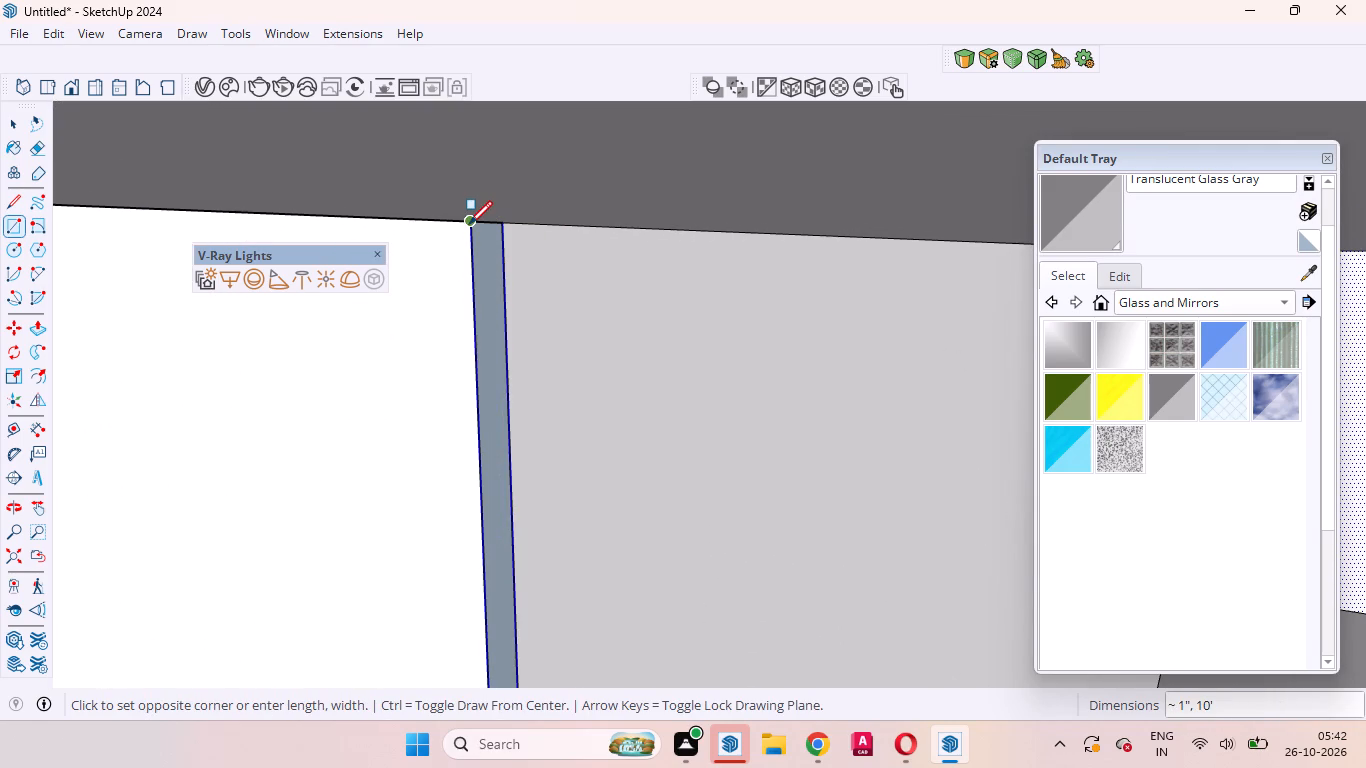
{"action": "left_click", "coordinate": [469, 224]}
{"action": "key", "text": "space"}
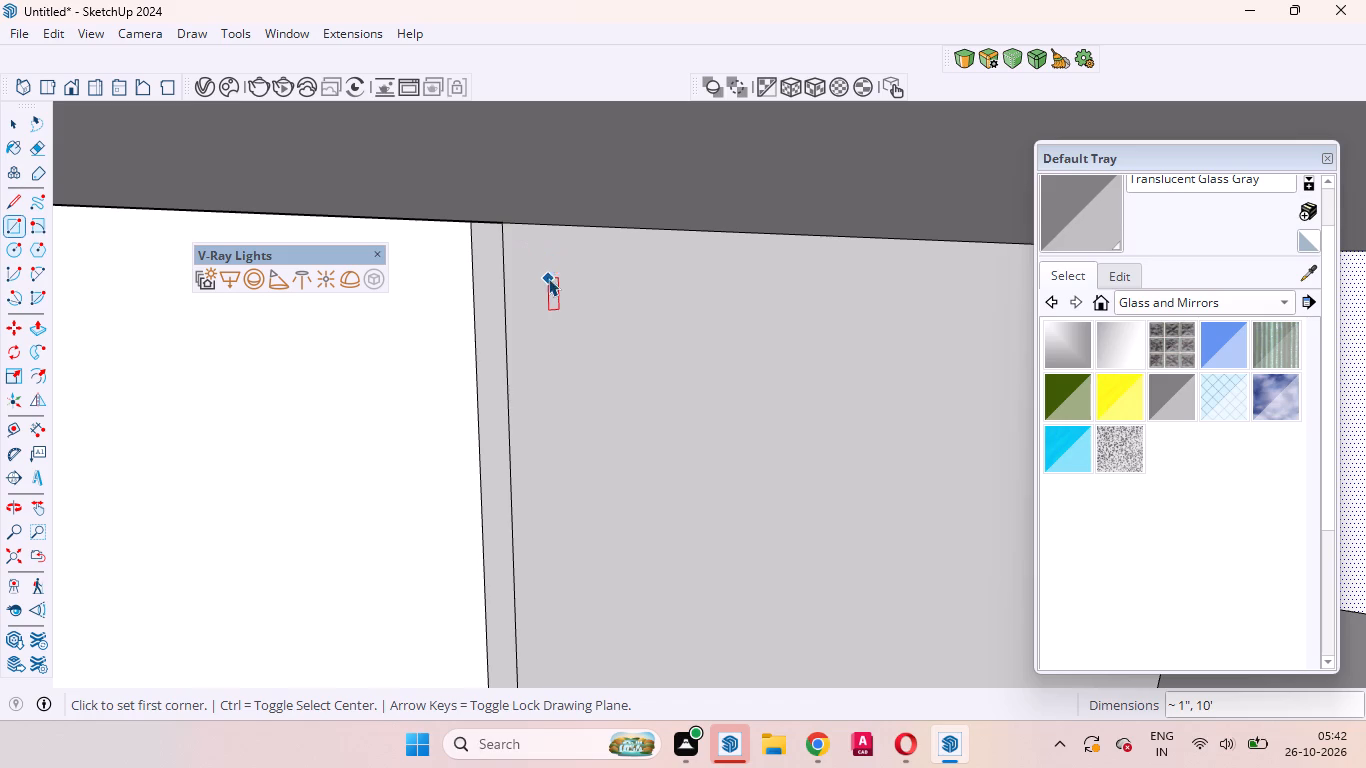
Examine the area above the projecting frame where the angled fins meet the wall, and the building's overall exterior.
{"action": "scroll", "coordinate": [552, 278], "scroll_direction": "down", "scroll_amount": 20}
{"action": "scroll", "coordinate": [552, 278], "scroll_direction": "down", "scroll_amount": 16}
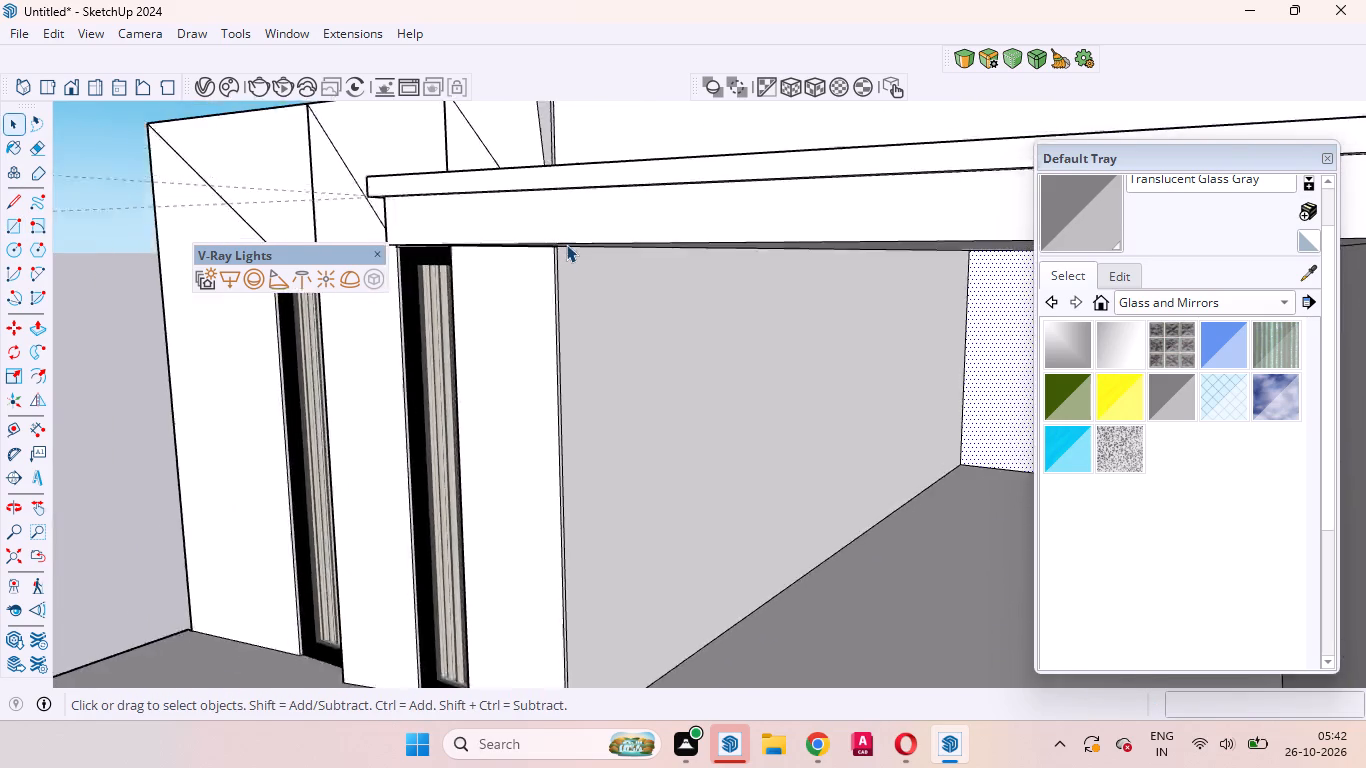
{"action": "scroll", "coordinate": [566, 244], "scroll_direction": "down", "scroll_amount": 13}
{"action": "scroll", "coordinate": [565, 206], "scroll_direction": "up", "scroll_amount": 20}
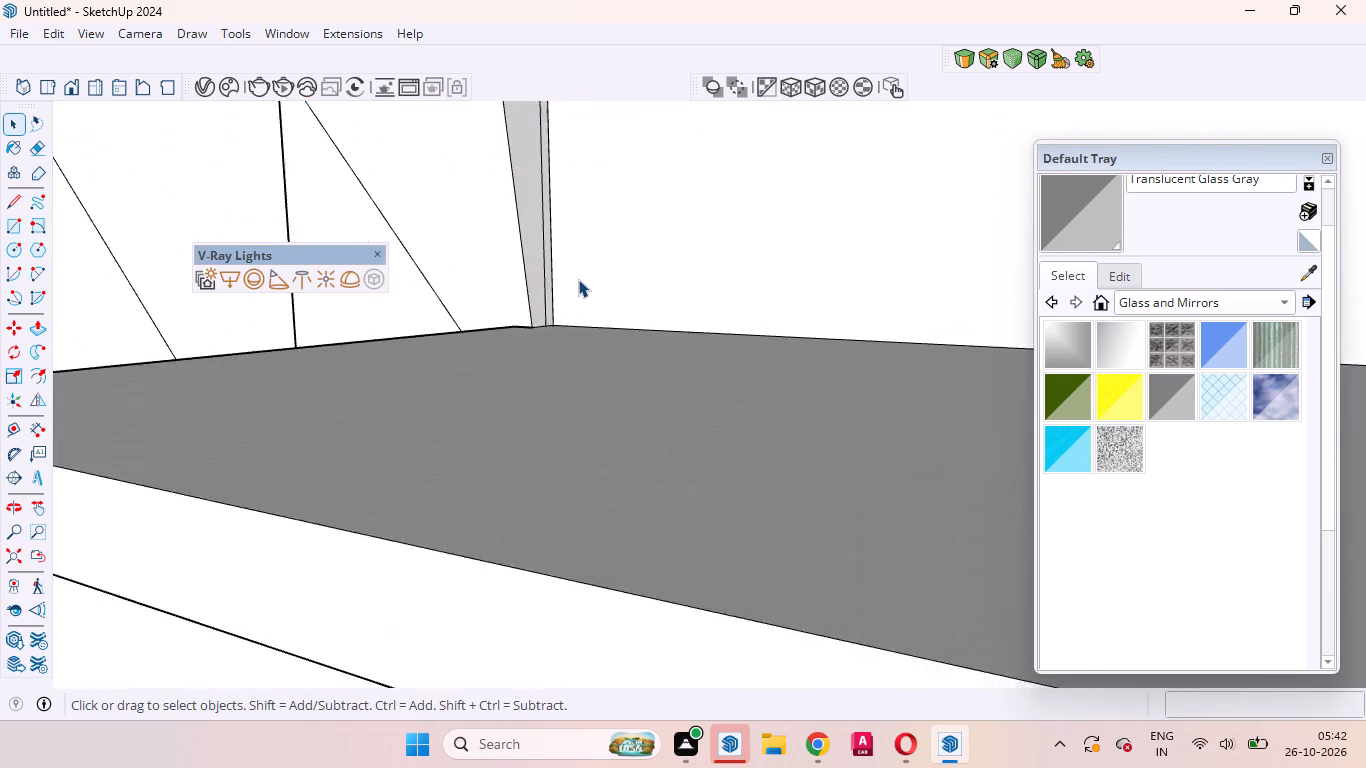
{"action": "scroll", "coordinate": [578, 279], "scroll_direction": "up", "scroll_amount": 12}
{"action": "middle_click_drag", "start_coordinate": [521, 363], "coordinate": [458, 419]}
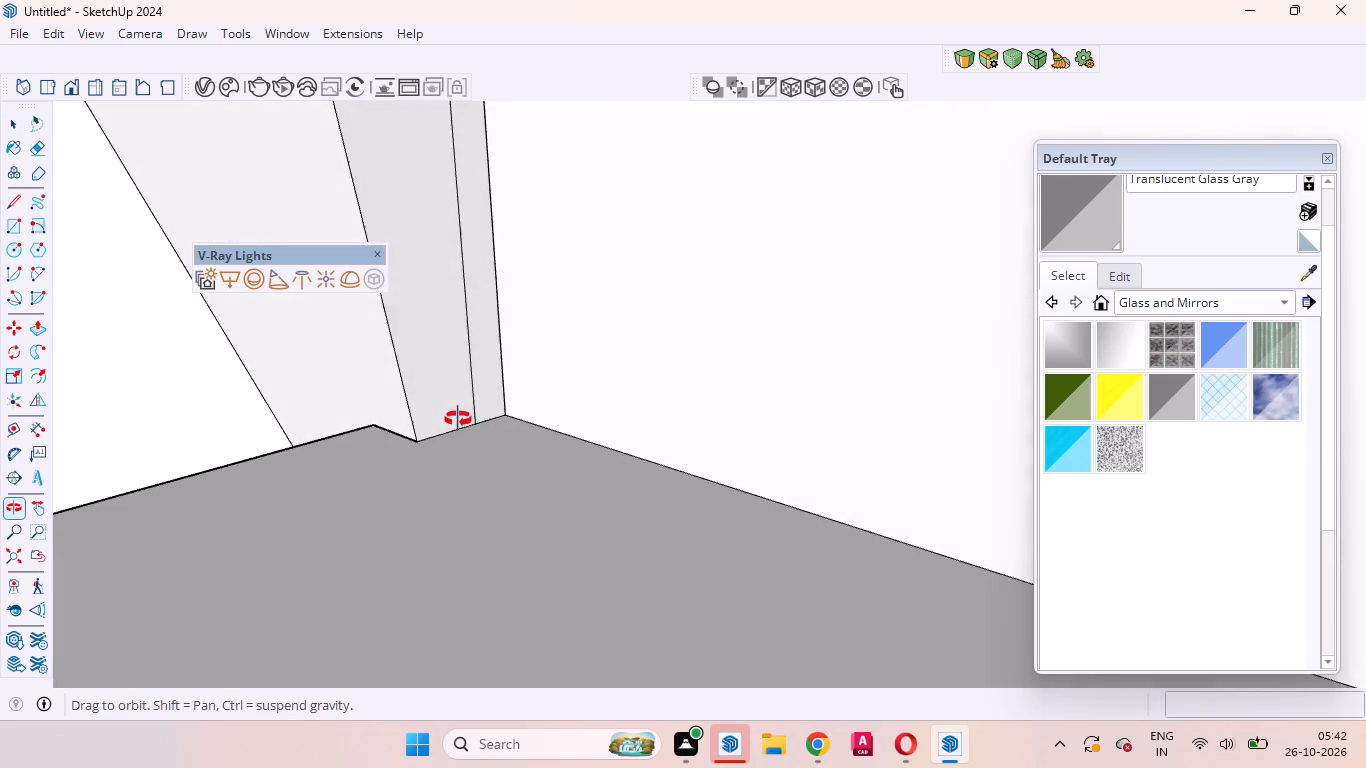
{"action": "middle_click_drag", "start_coordinate": [458, 419], "coordinate": [370, 382]}
{"action": "scroll", "coordinate": [370, 382], "scroll_direction": "up", "scroll_amount": 1}
{"action": "scroll", "coordinate": [465, 357], "scroll_direction": "down", "scroll_amount": 16}
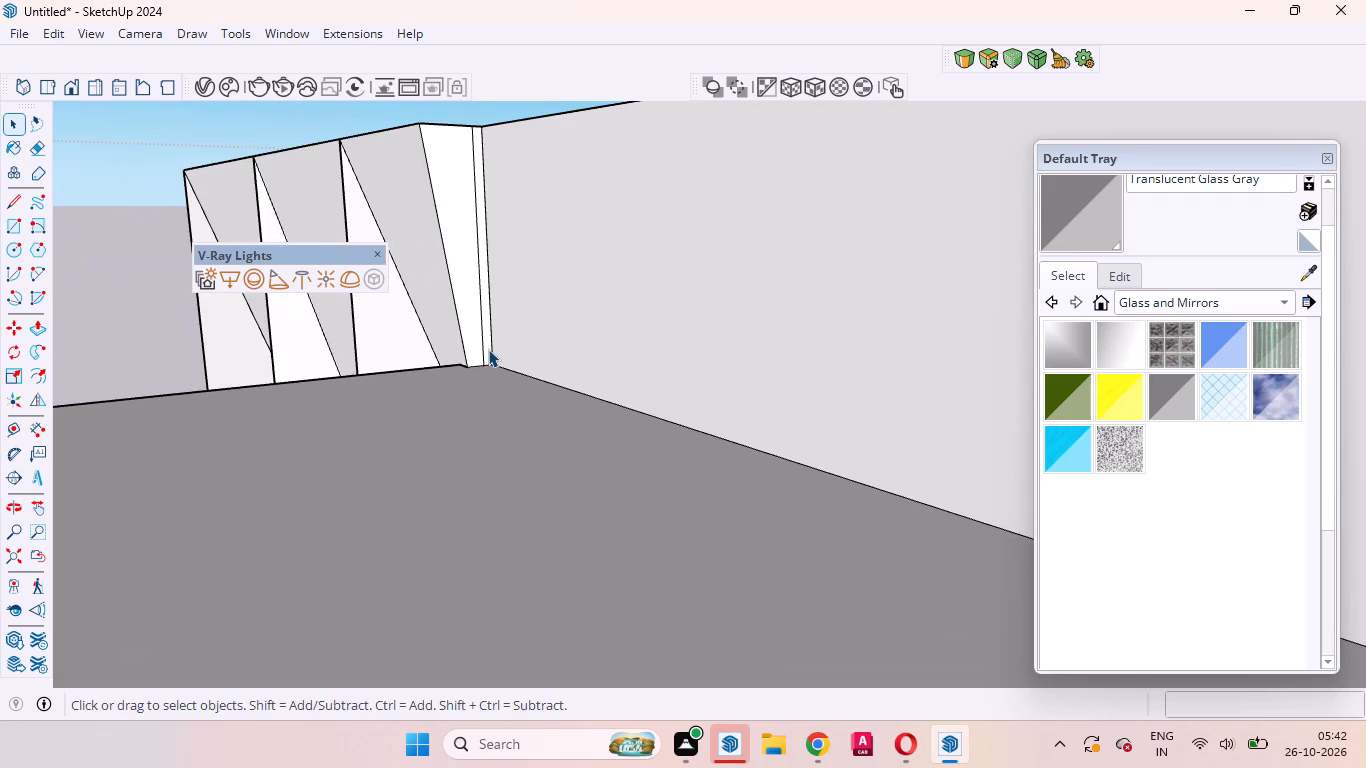
{"action": "scroll", "coordinate": [488, 349], "scroll_direction": "down", "scroll_amount": 5}
{"action": "scroll", "coordinate": [488, 349], "scroll_direction": "up", "scroll_amount": 1}
{"action": "middle_click", "coordinate": [488, 349]}
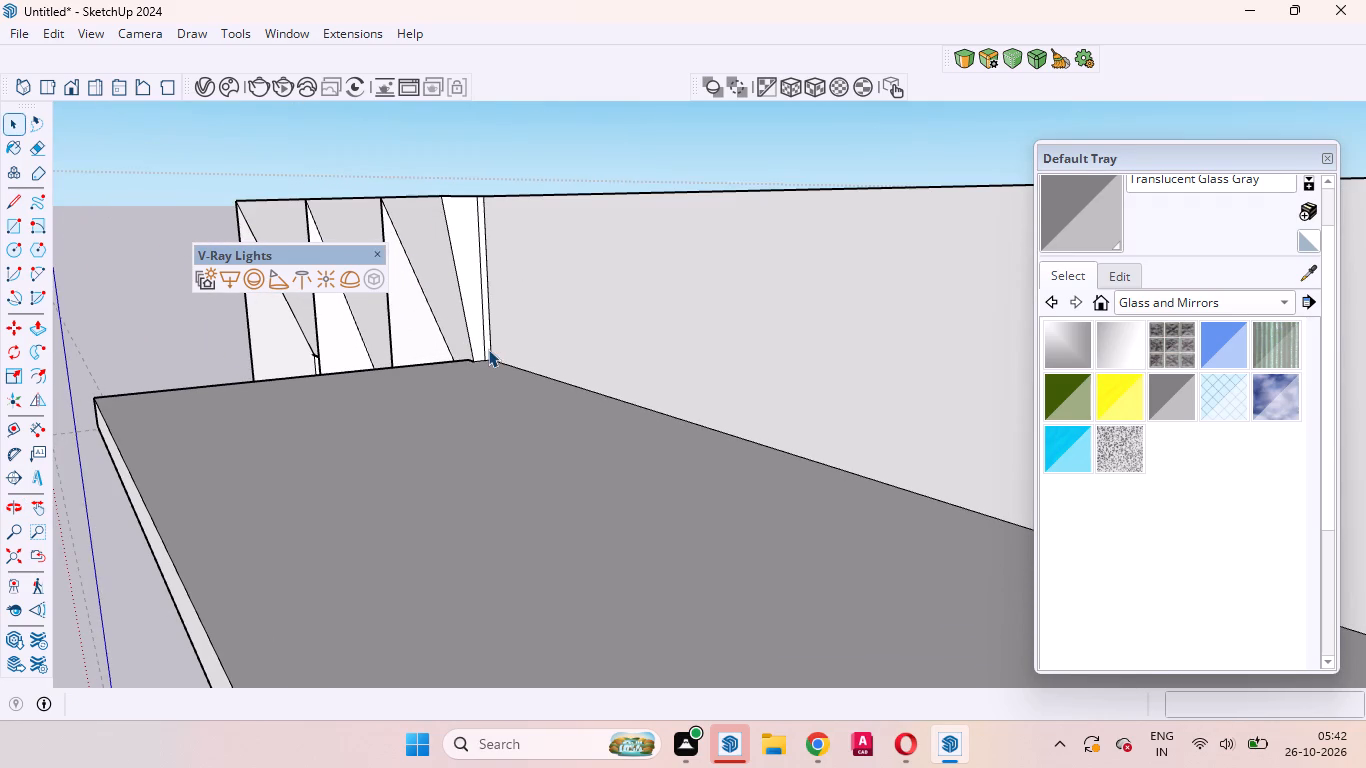
{"action": "scroll", "coordinate": [488, 349], "scroll_direction": "down", "scroll_amount": 16}
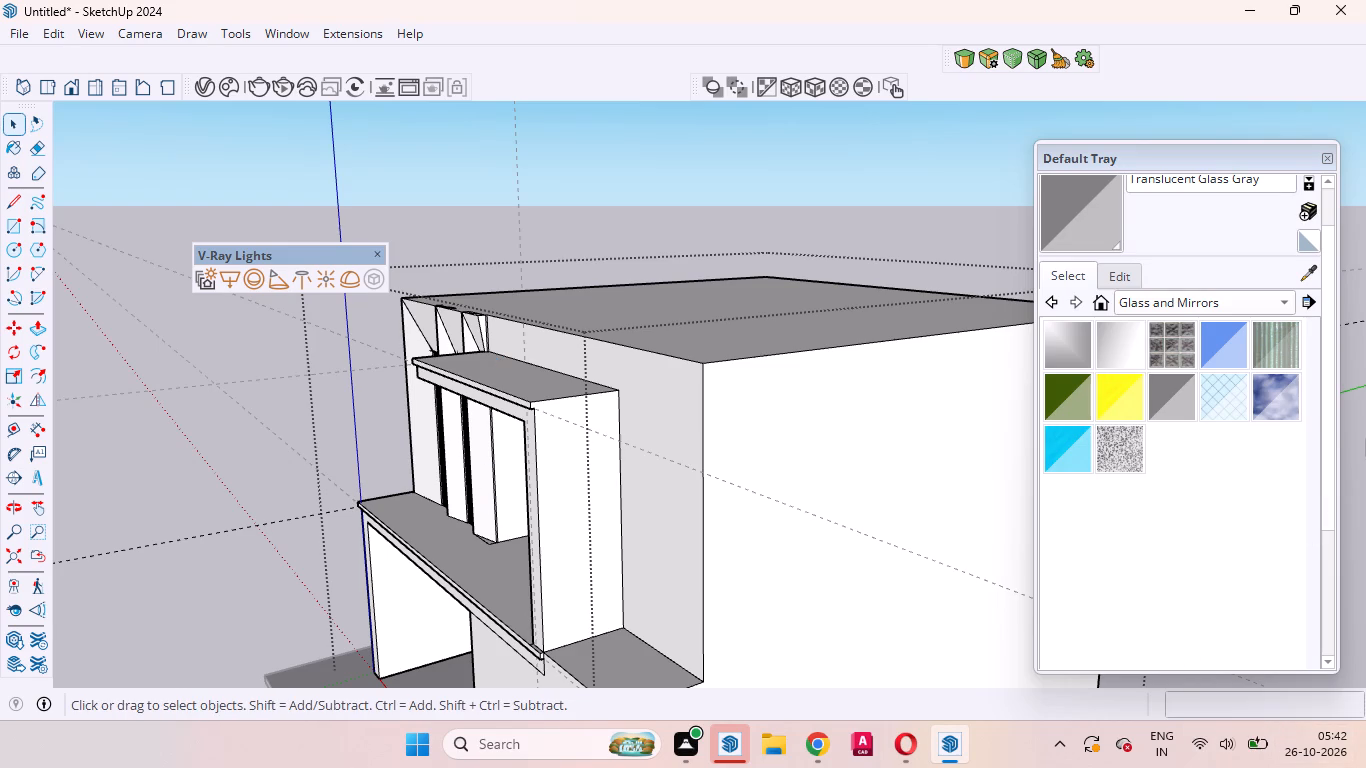
{"action": "scroll", "coordinate": [1365, 344], "scroll_direction": "down", "scroll_amount": 1}
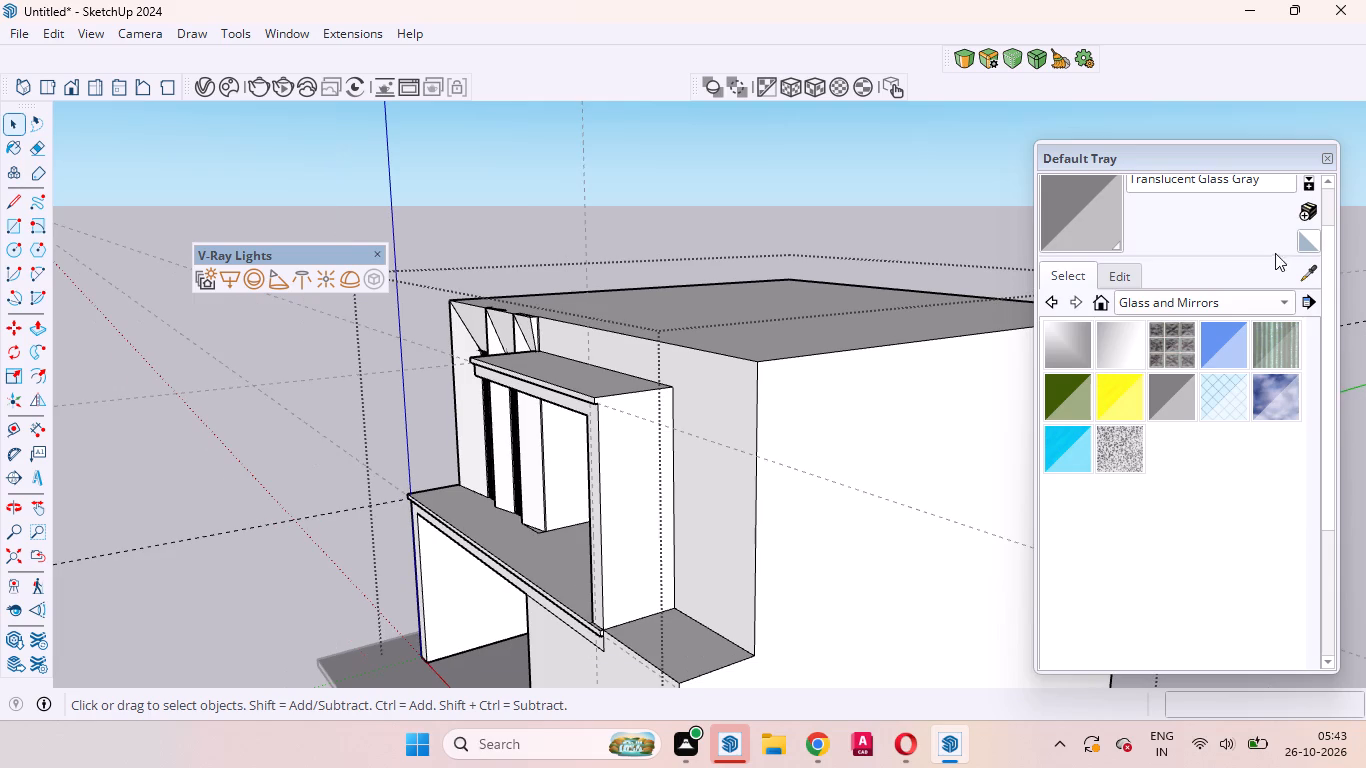
{"action": "scroll", "coordinate": [838, 445], "scroll_direction": "down", "scroll_amount": 6}
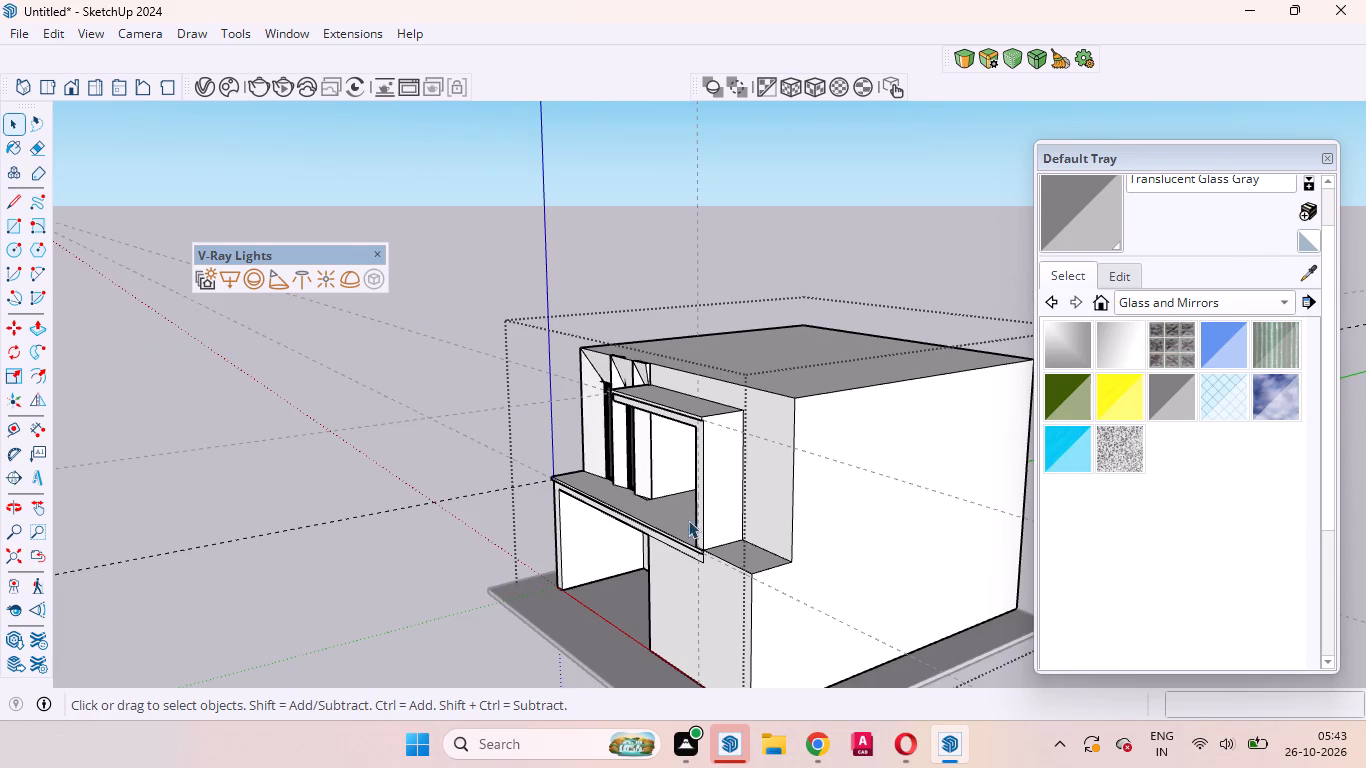
Examine the upper-floor recess from the front, including its back wall, side walls and floor.
{"action": "scroll", "coordinate": [686, 512], "scroll_direction": "up", "scroll_amount": 11}
{"action": "middle_click_drag", "start_coordinate": [682, 514], "coordinate": [1016, 471]}
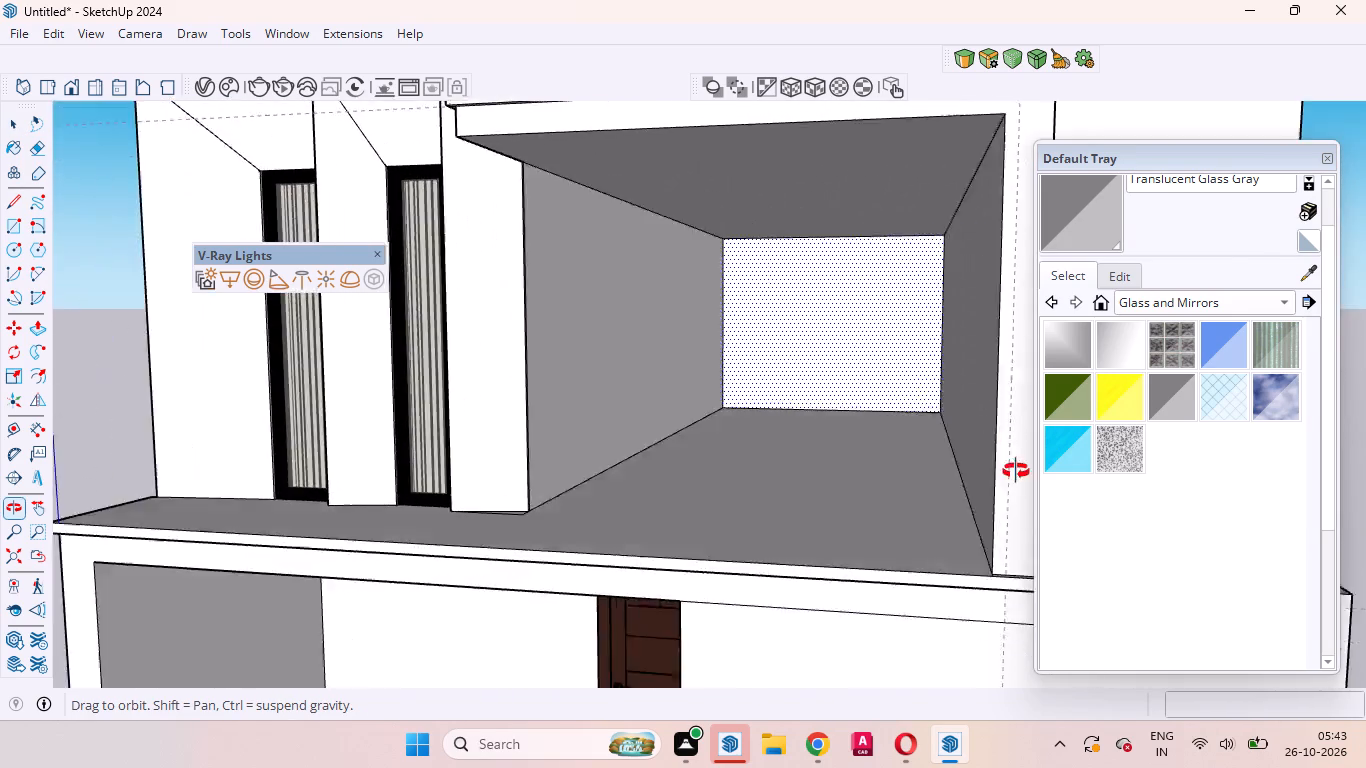
{"action": "middle_click_drag", "start_coordinate": [1016, 471], "coordinate": [1096, 473]}
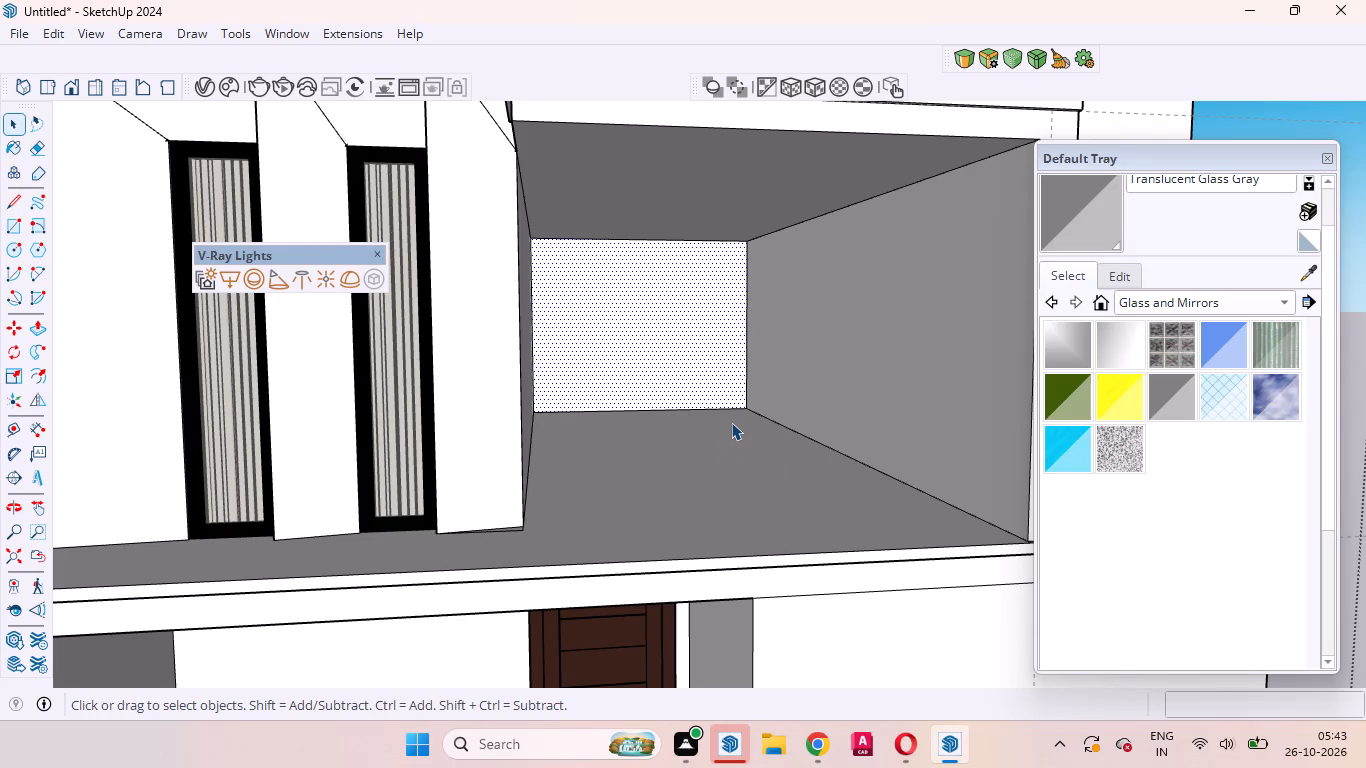
{"action": "scroll", "coordinate": [731, 422], "scroll_direction": "up", "scroll_amount": 1}
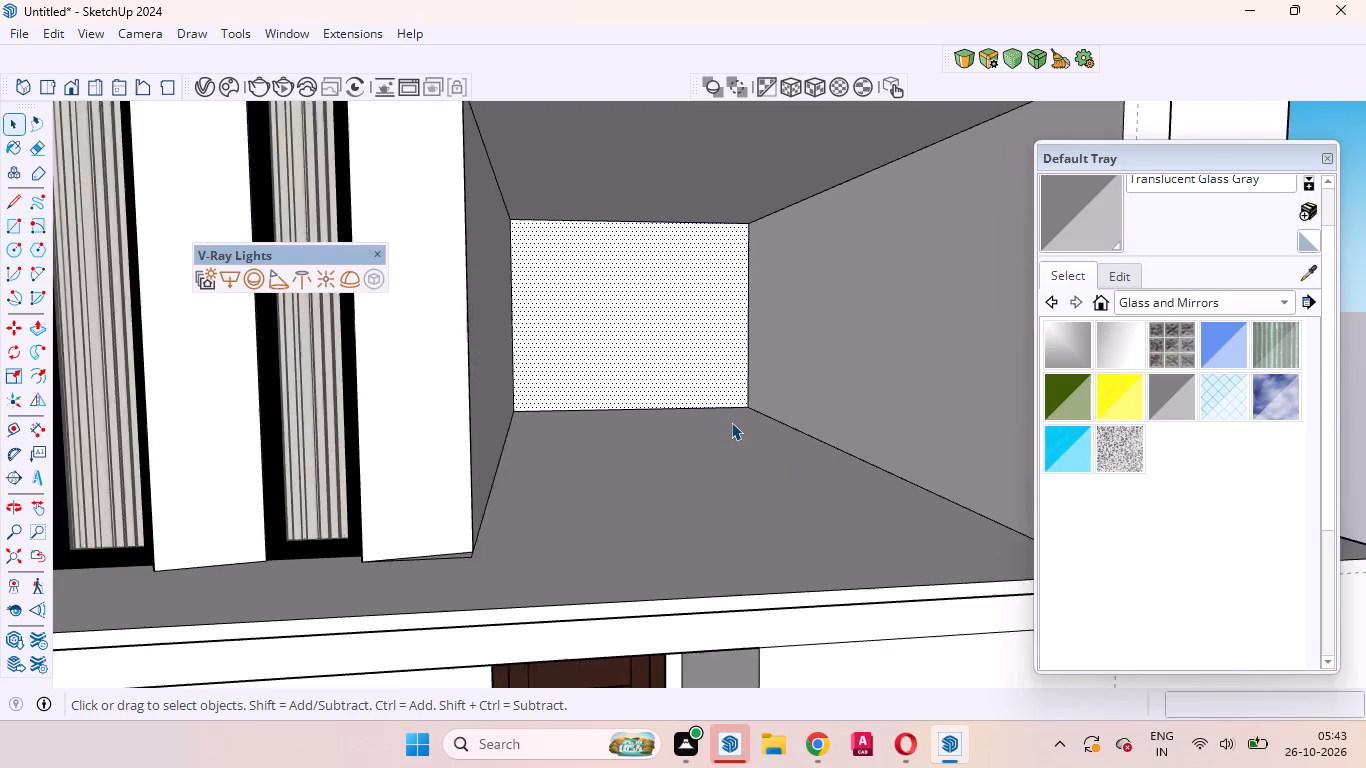
{"action": "scroll", "coordinate": [731, 422], "scroll_direction": "up", "scroll_amount": 2}
{"action": "scroll", "coordinate": [731, 422], "scroll_direction": "down", "scroll_amount": 3}
{"action": "middle_click_drag", "start_coordinate": [717, 419], "coordinate": [677, 401]}
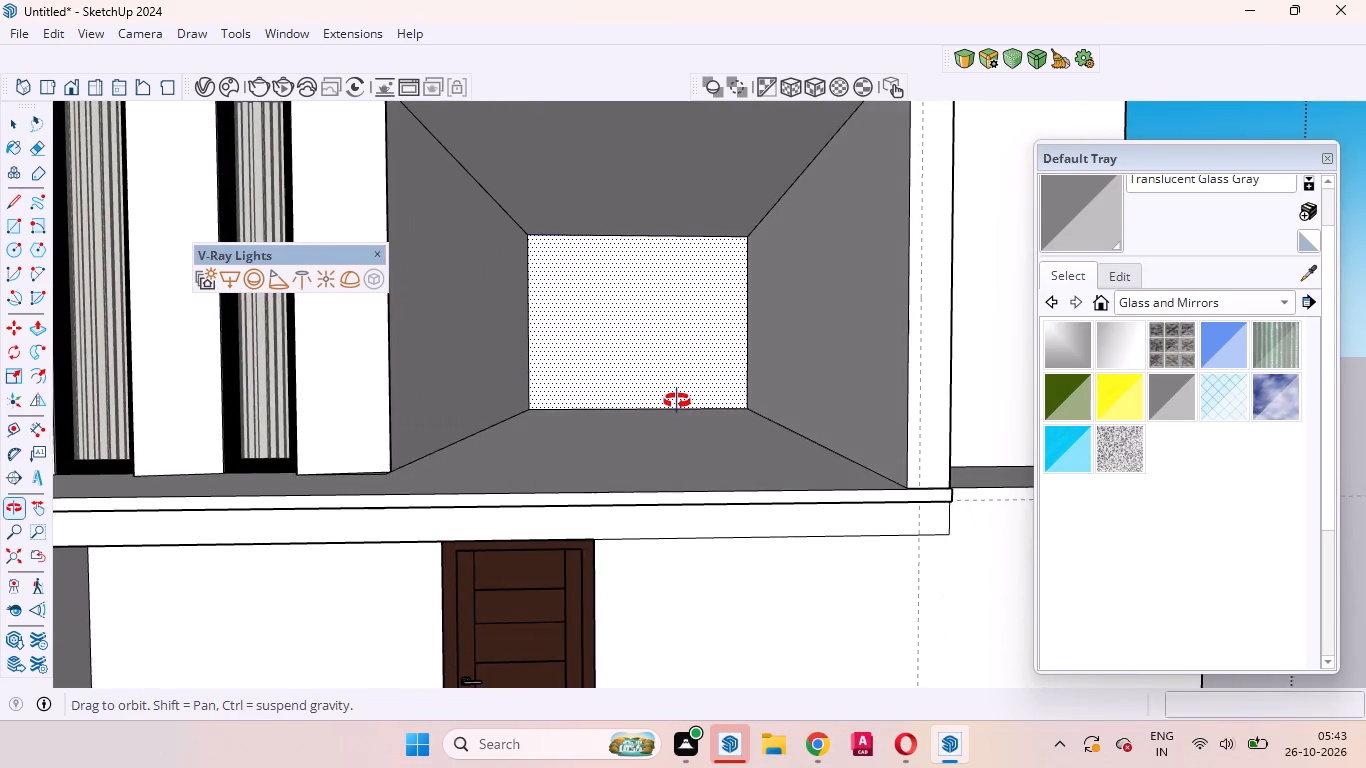
{"action": "middle_click_drag", "start_coordinate": [677, 401], "coordinate": [673, 402]}
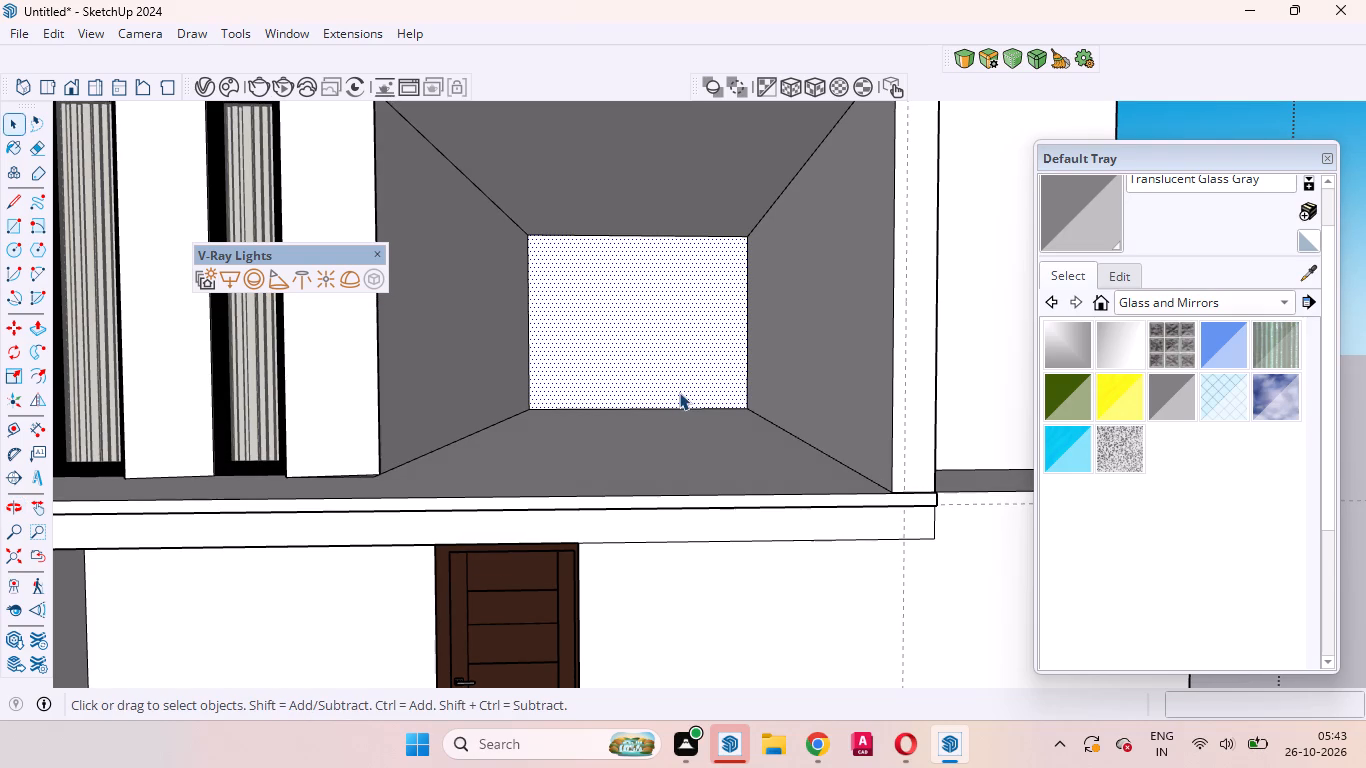
{"action": "scroll", "coordinate": [679, 392], "scroll_direction": "up", "scroll_amount": 1}
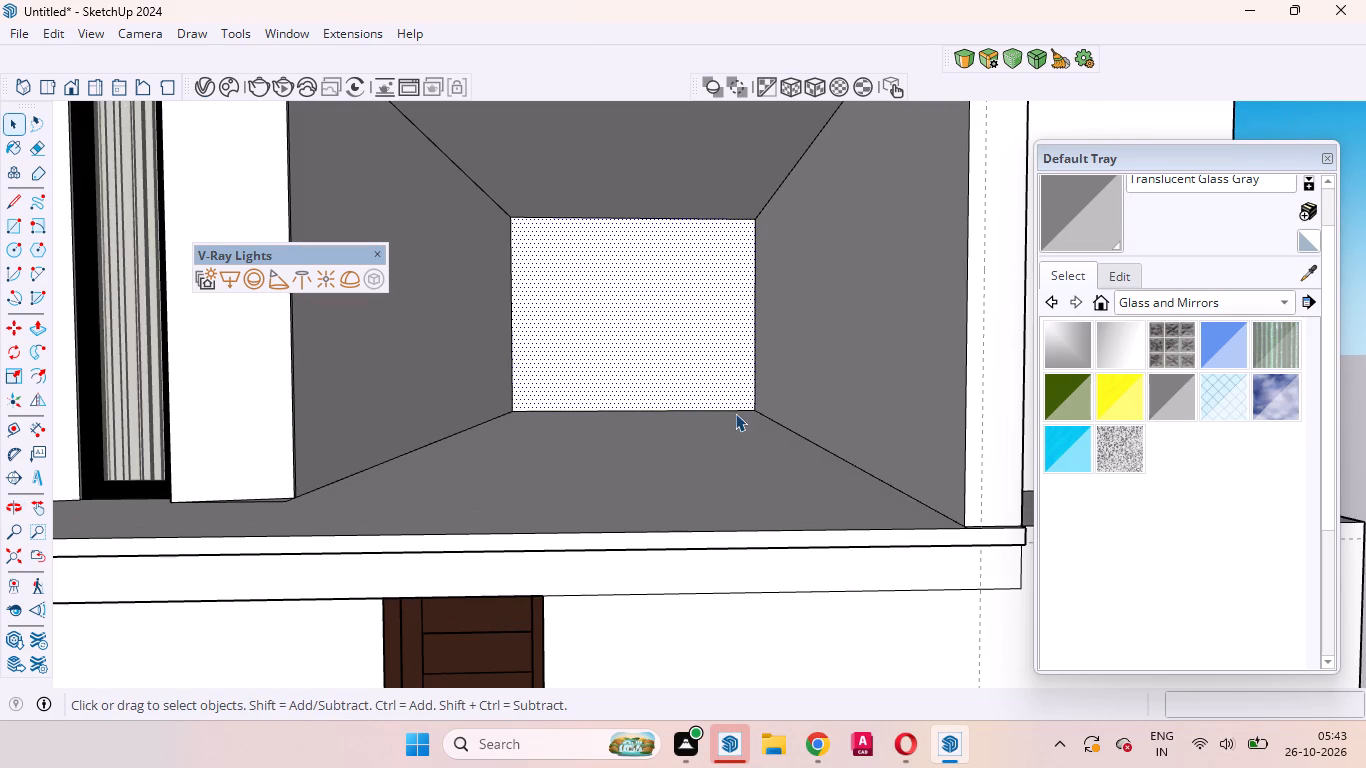
{"action": "middle_click_drag", "start_coordinate": [738, 419], "coordinate": [734, 431]}
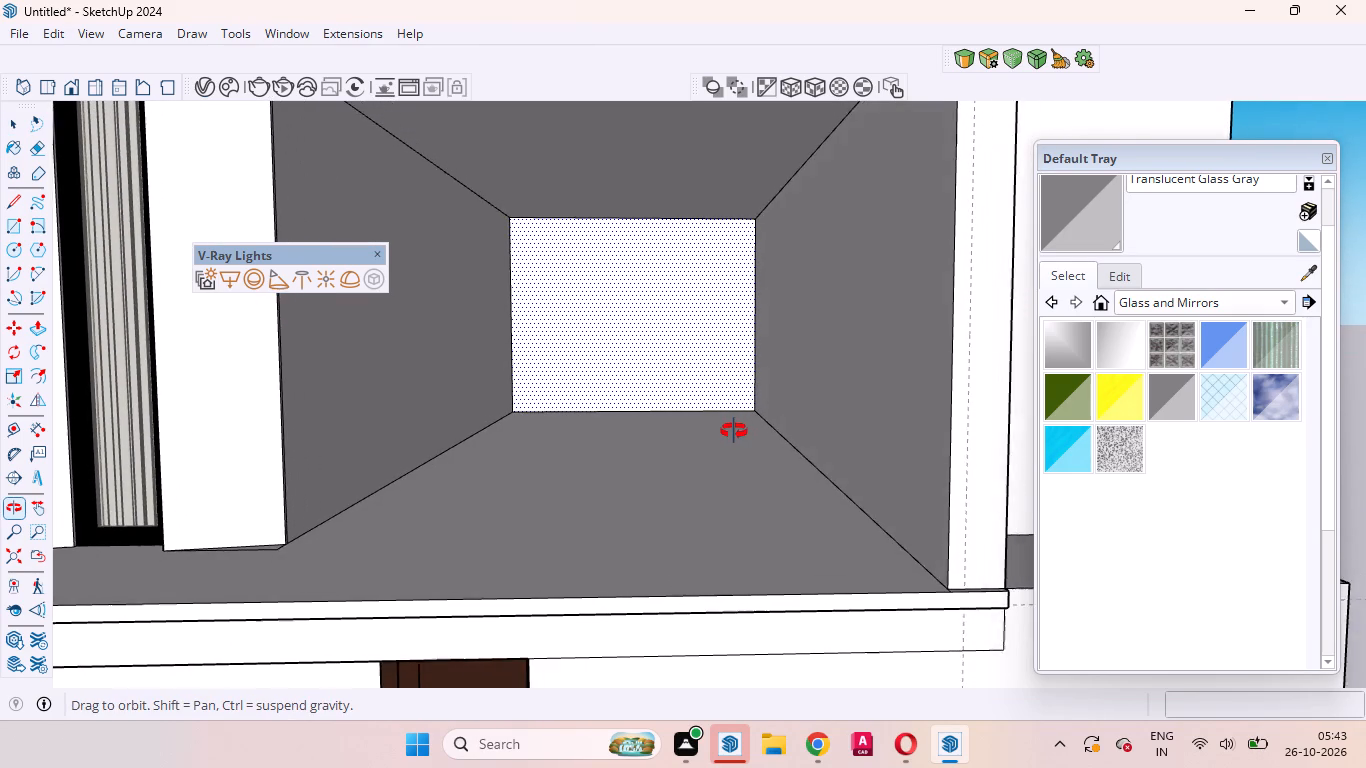
{"action": "middle_click_drag", "start_coordinate": [734, 431], "coordinate": [739, 437]}
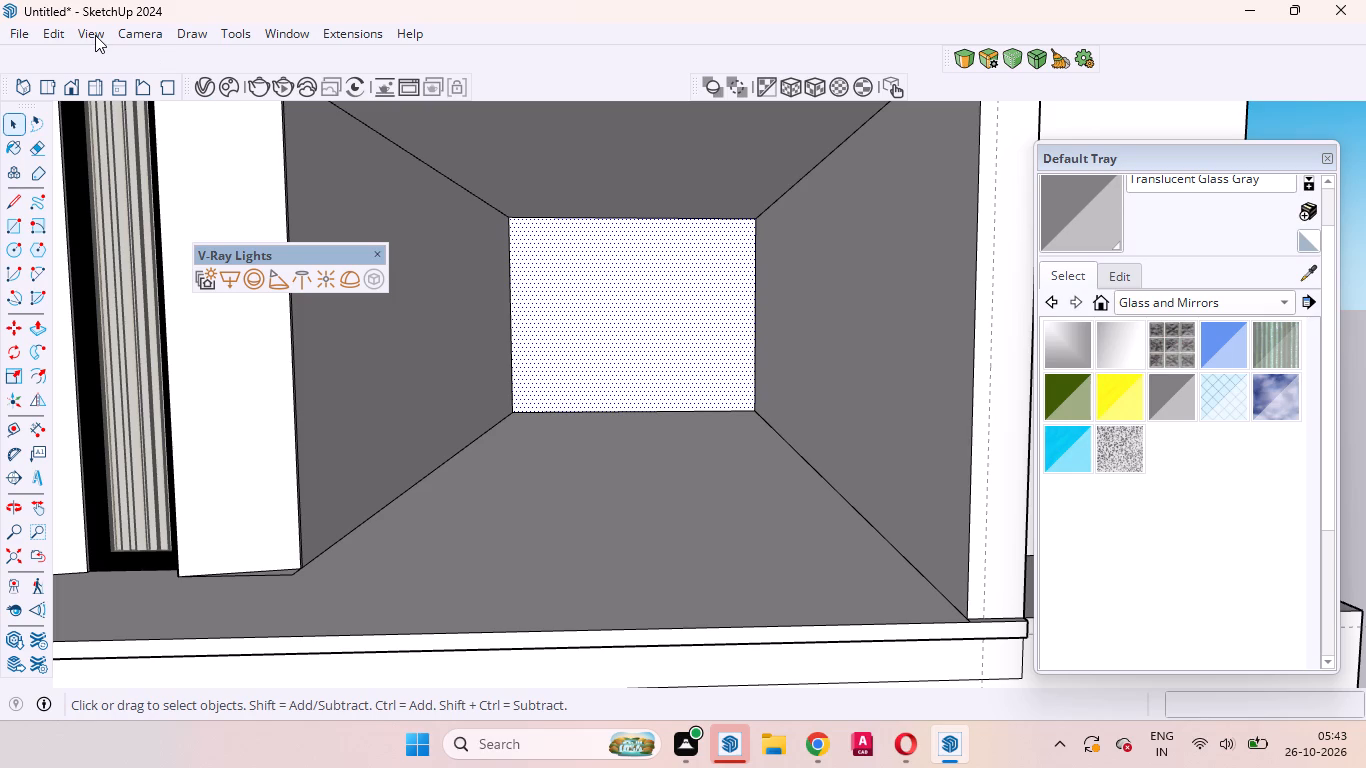
Search 3D Warehouse for sofa models.
{"action": "left_click", "coordinate": [299, 32]}
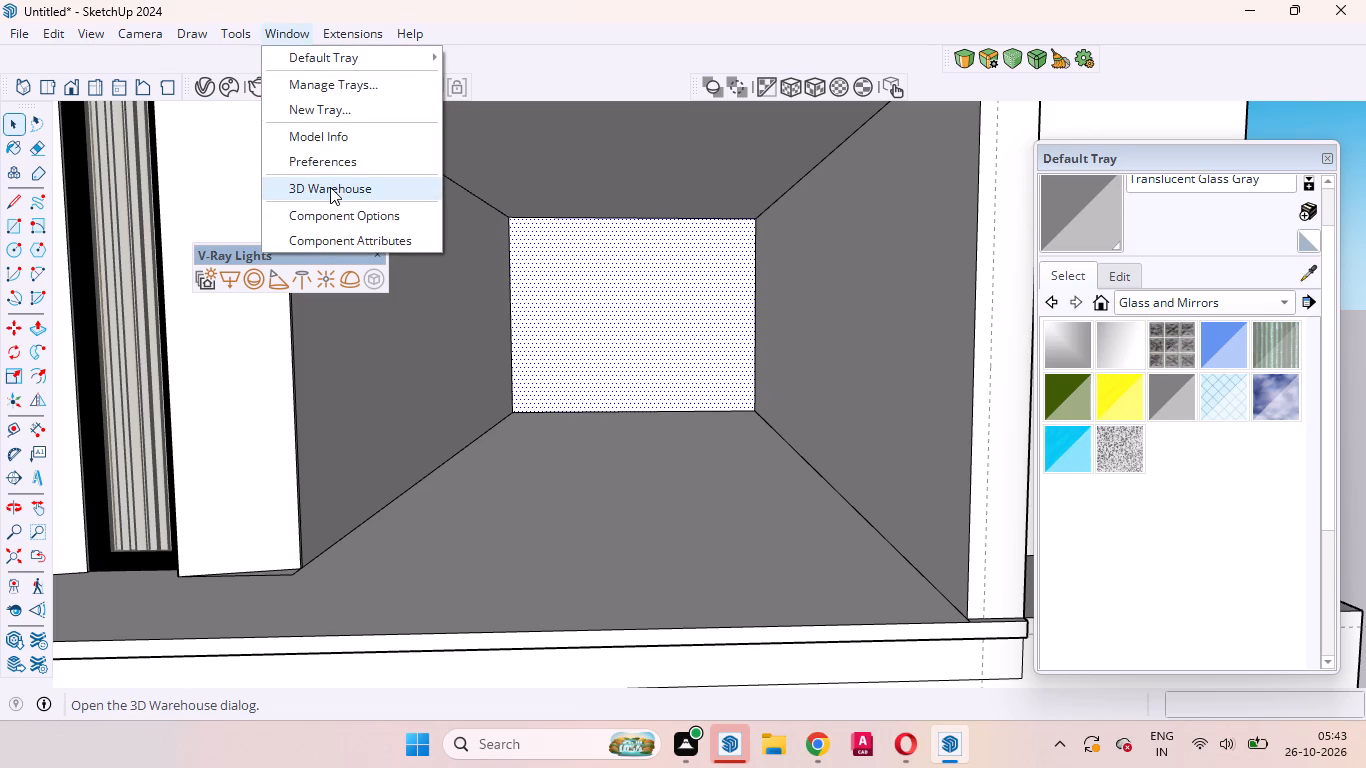
{"action": "left_click", "coordinate": [330, 187]}
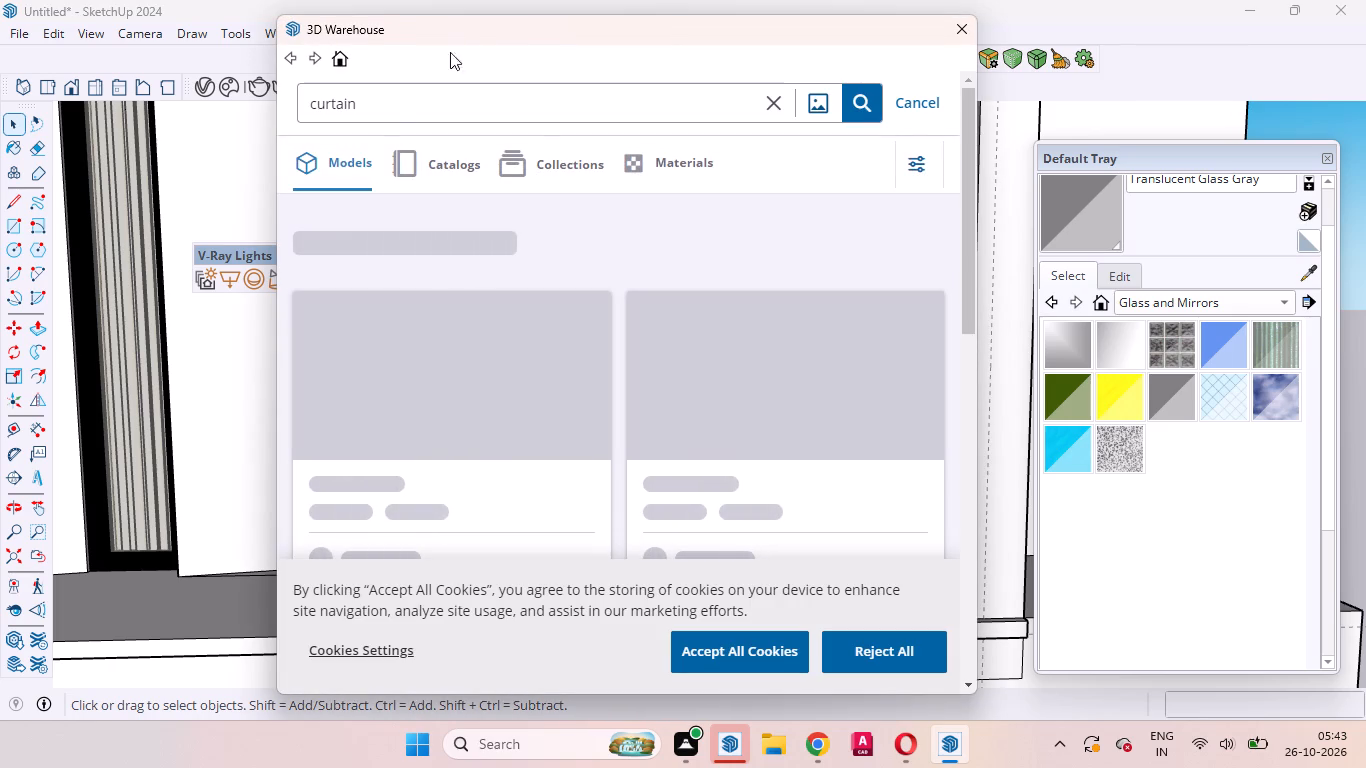
{"action": "left_click", "coordinate": [363, 100]}
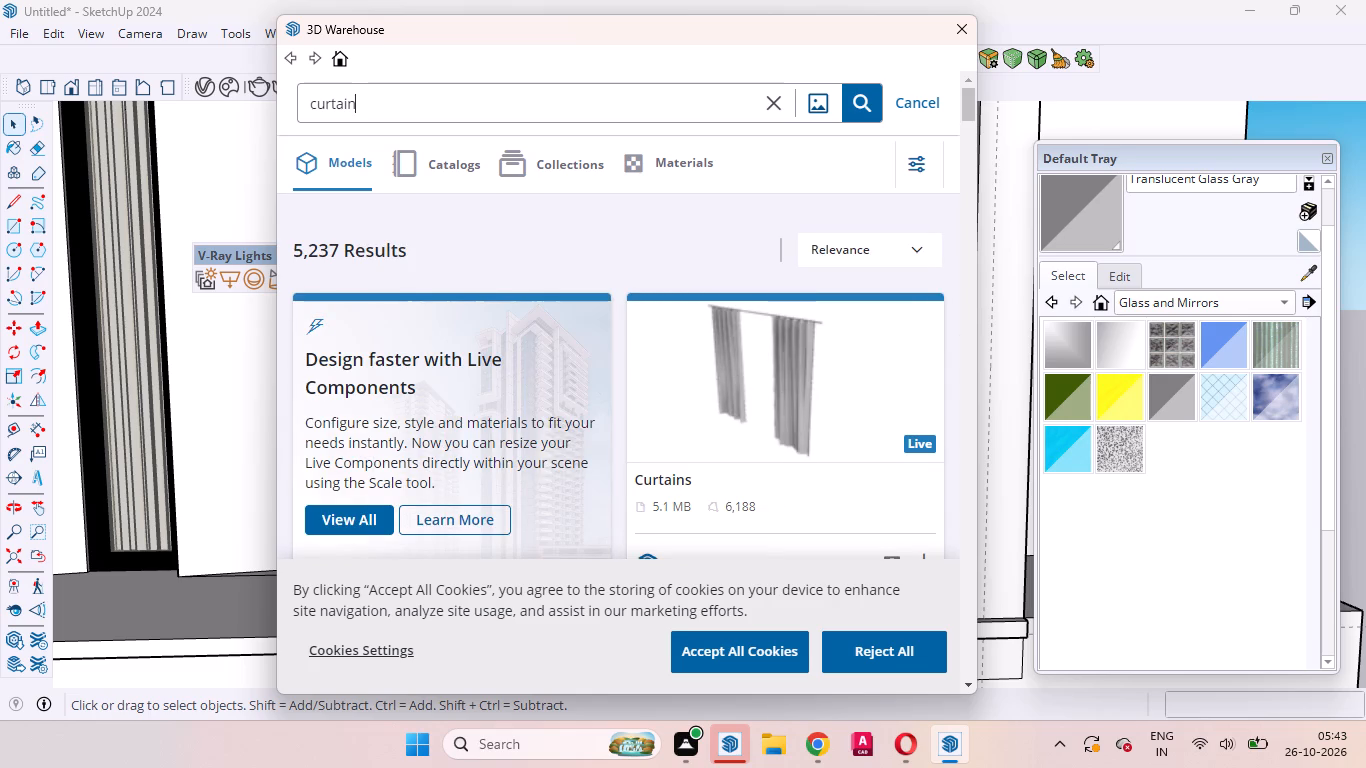
{"action": "left_click_drag", "start_coordinate": [361, 103], "coordinate": [293, 104]}
{"action": "key", "text": "BackSpace"}
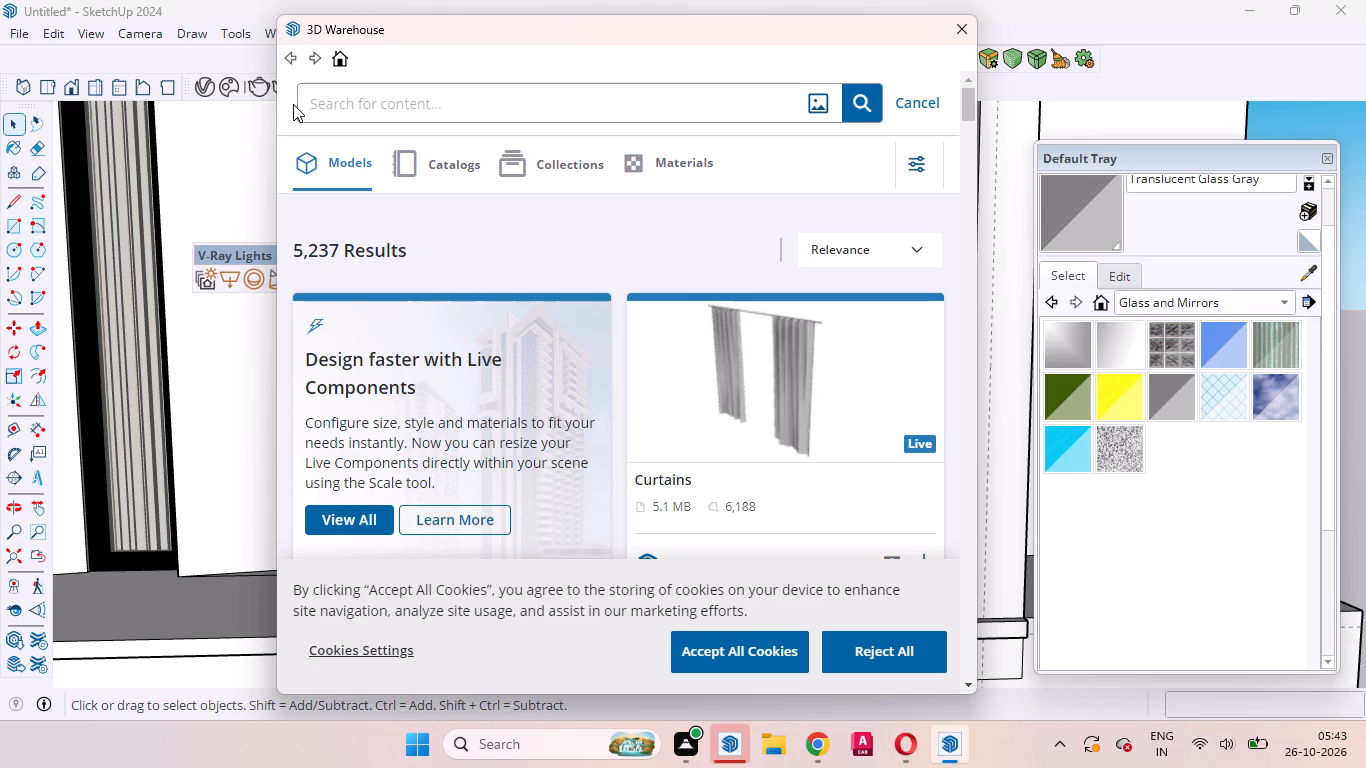
{"action": "type", "text": "so"}
{"action": "key", "text": "f"}
{"action": "key", "text": "Return"}
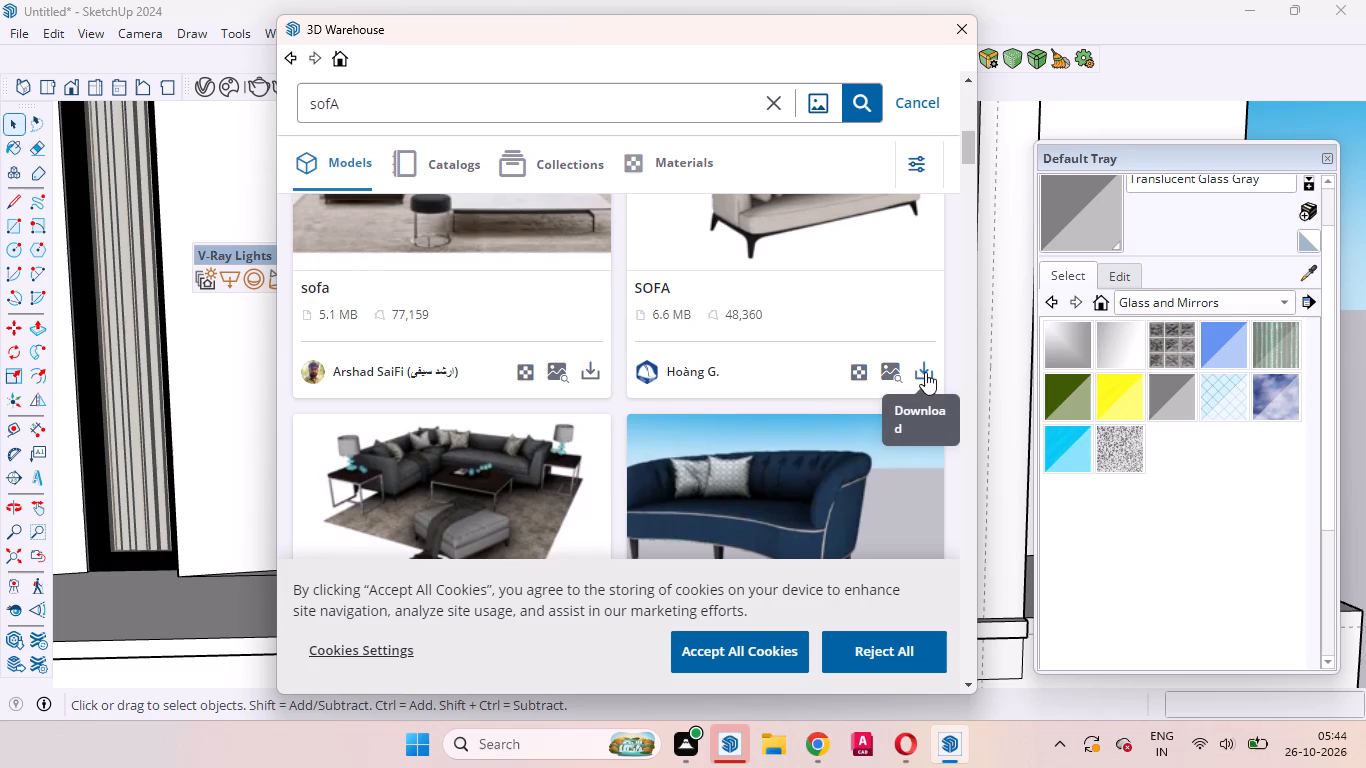
Load the 6.6 MB beige SOFA model directly into the model and place it on the upper-floor recess's floor near the back wall.
{"action": "left_click", "coordinate": [925, 372]}
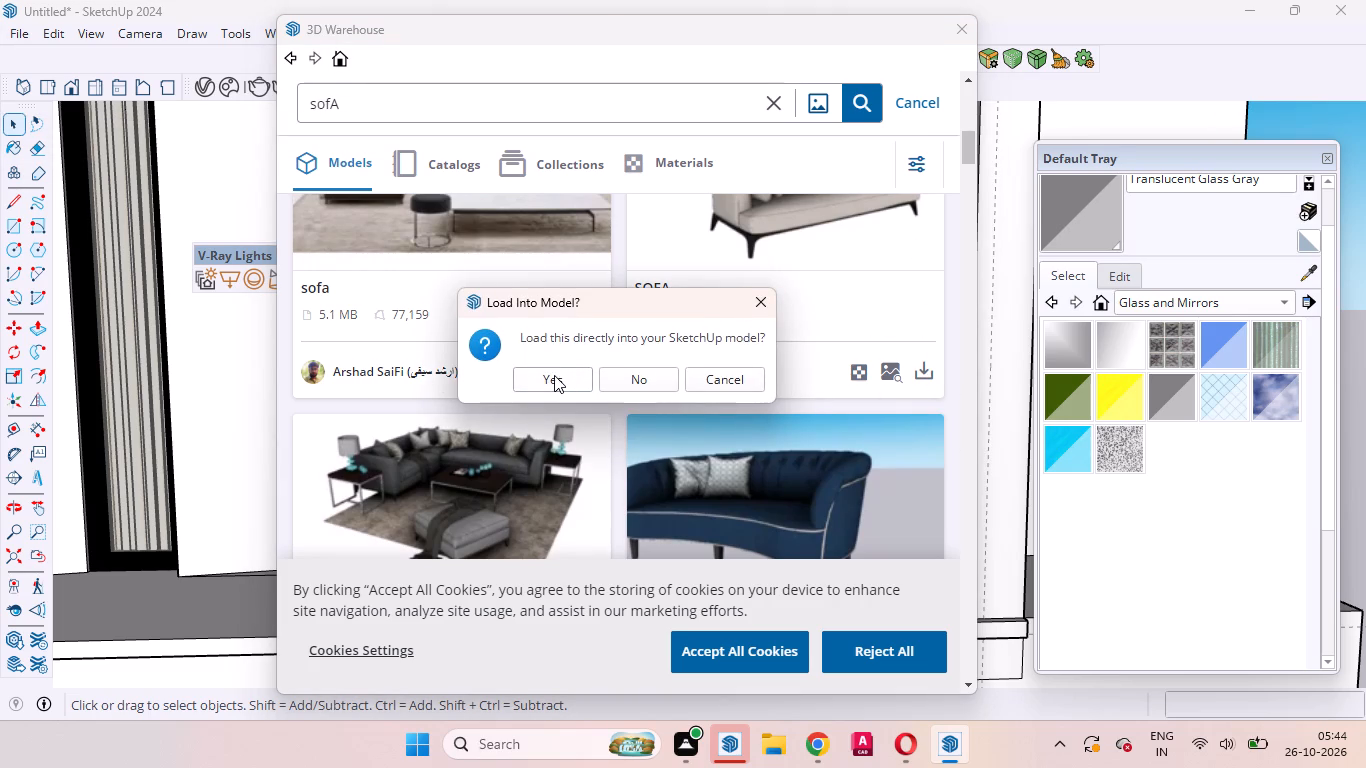
{"action": "left_click", "coordinate": [551, 375]}
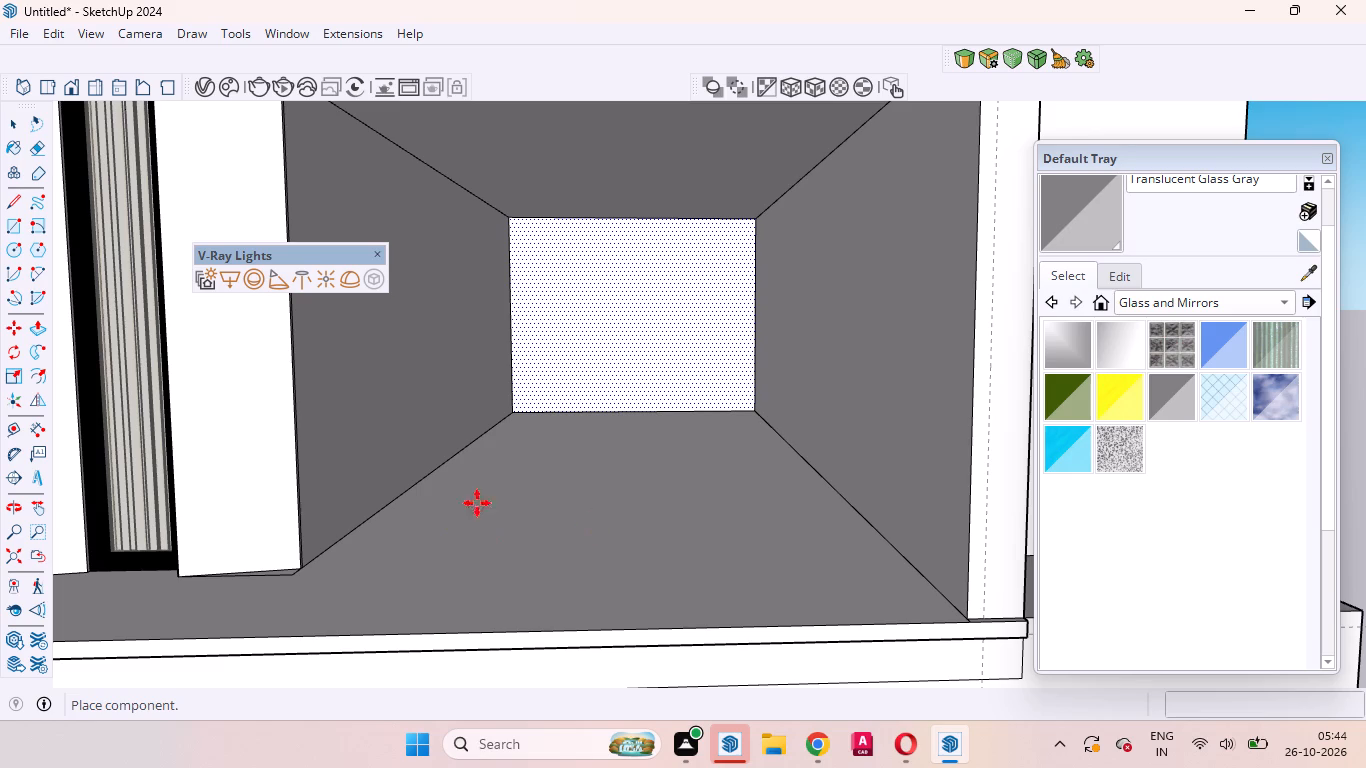
{"action": "left_click", "coordinate": [582, 451]}
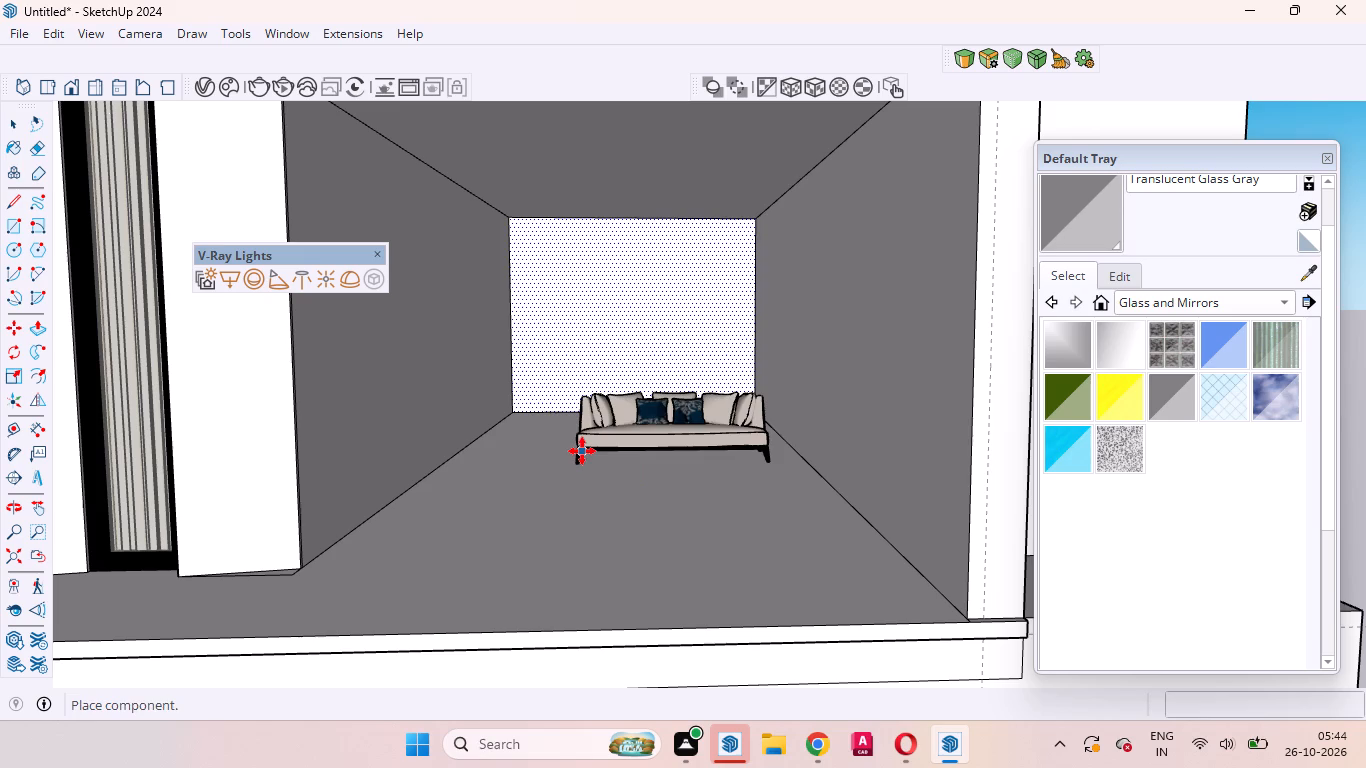
{"action": "key", "text": "space"}
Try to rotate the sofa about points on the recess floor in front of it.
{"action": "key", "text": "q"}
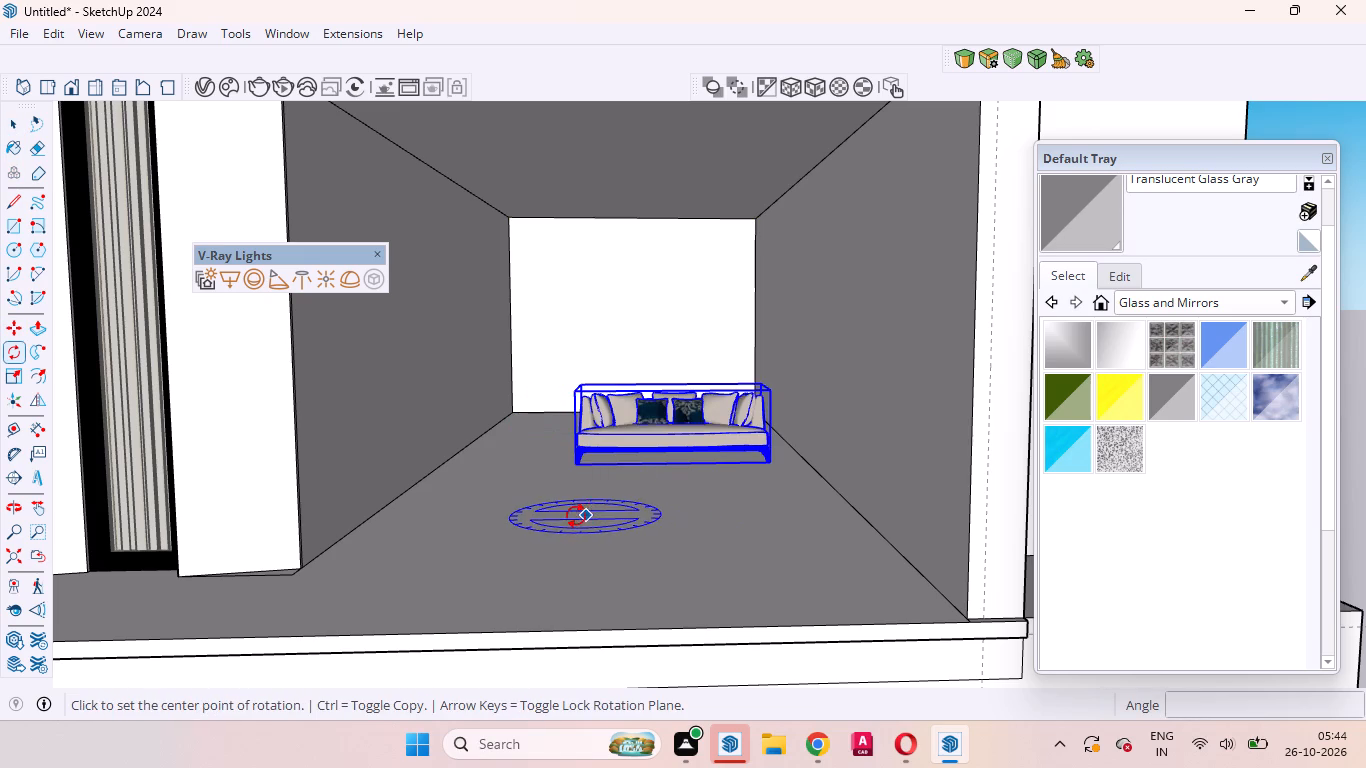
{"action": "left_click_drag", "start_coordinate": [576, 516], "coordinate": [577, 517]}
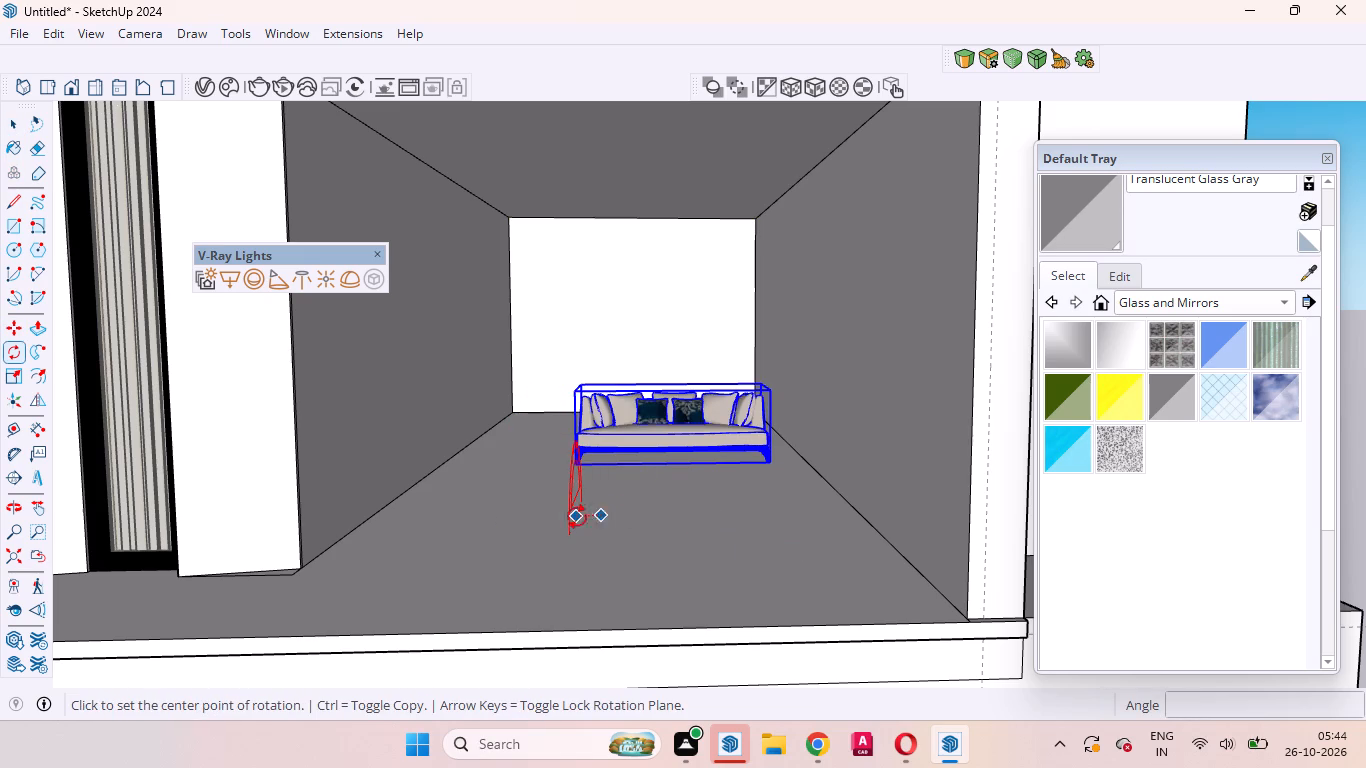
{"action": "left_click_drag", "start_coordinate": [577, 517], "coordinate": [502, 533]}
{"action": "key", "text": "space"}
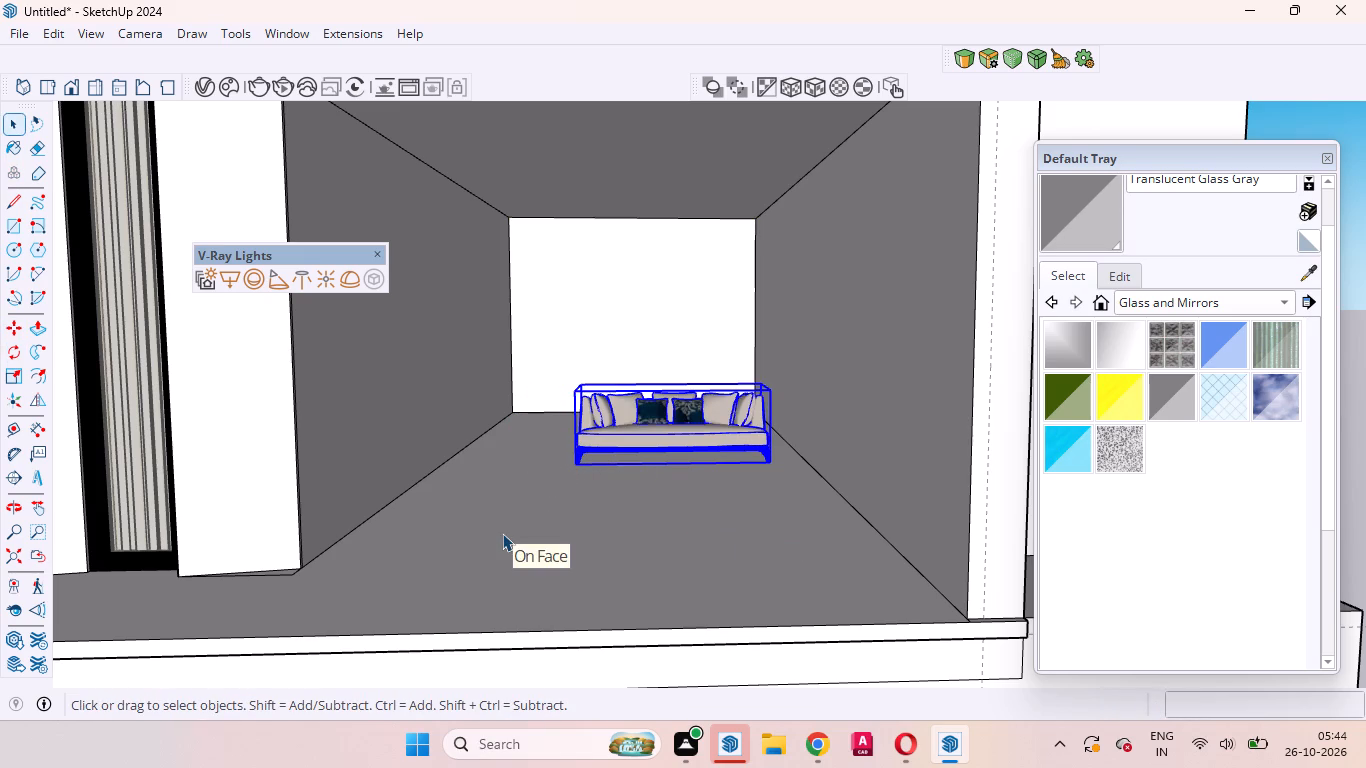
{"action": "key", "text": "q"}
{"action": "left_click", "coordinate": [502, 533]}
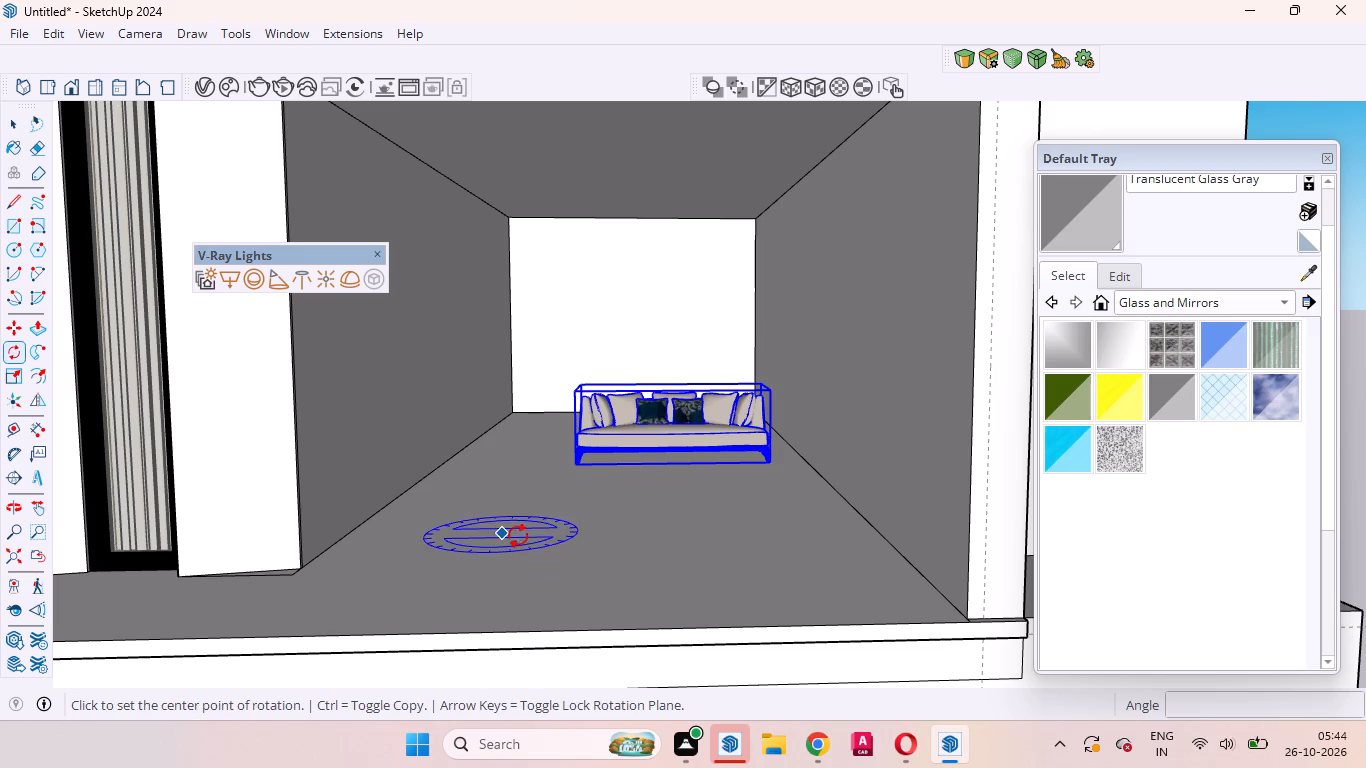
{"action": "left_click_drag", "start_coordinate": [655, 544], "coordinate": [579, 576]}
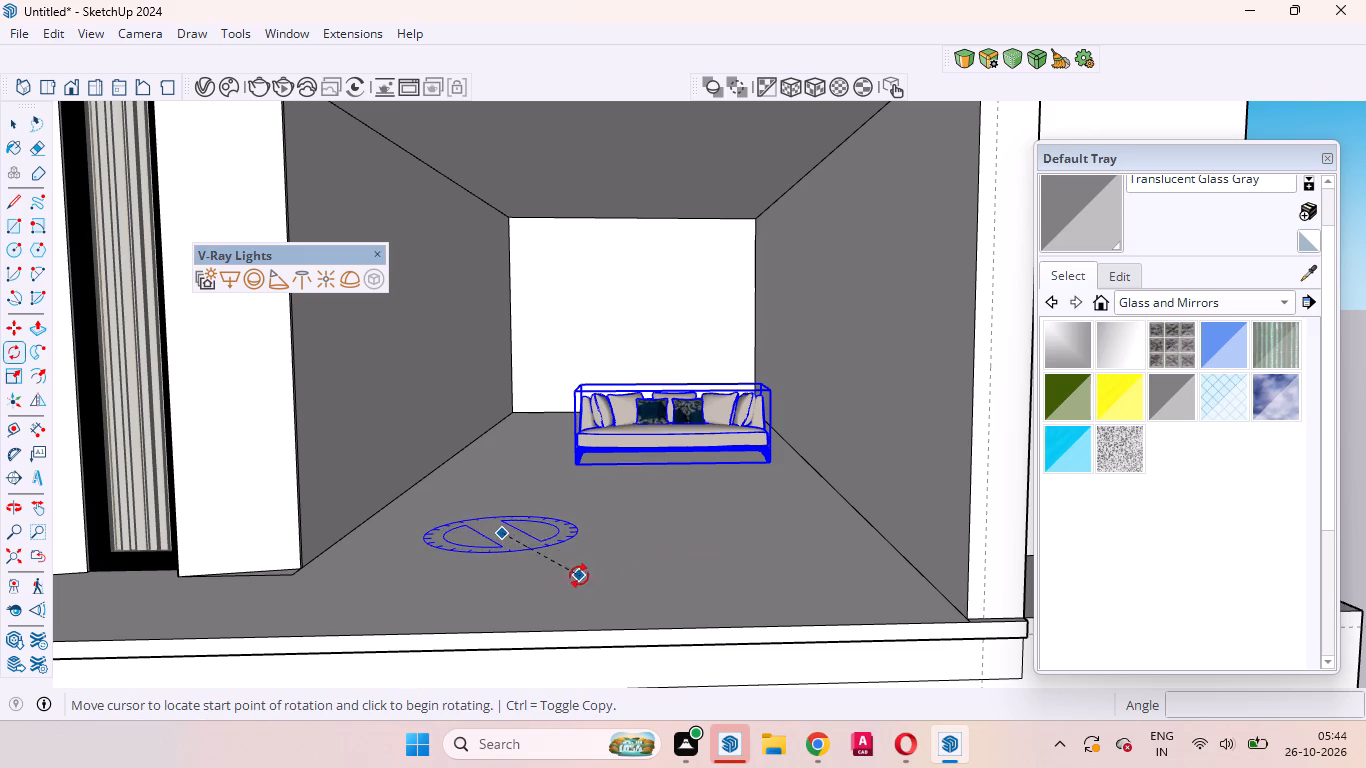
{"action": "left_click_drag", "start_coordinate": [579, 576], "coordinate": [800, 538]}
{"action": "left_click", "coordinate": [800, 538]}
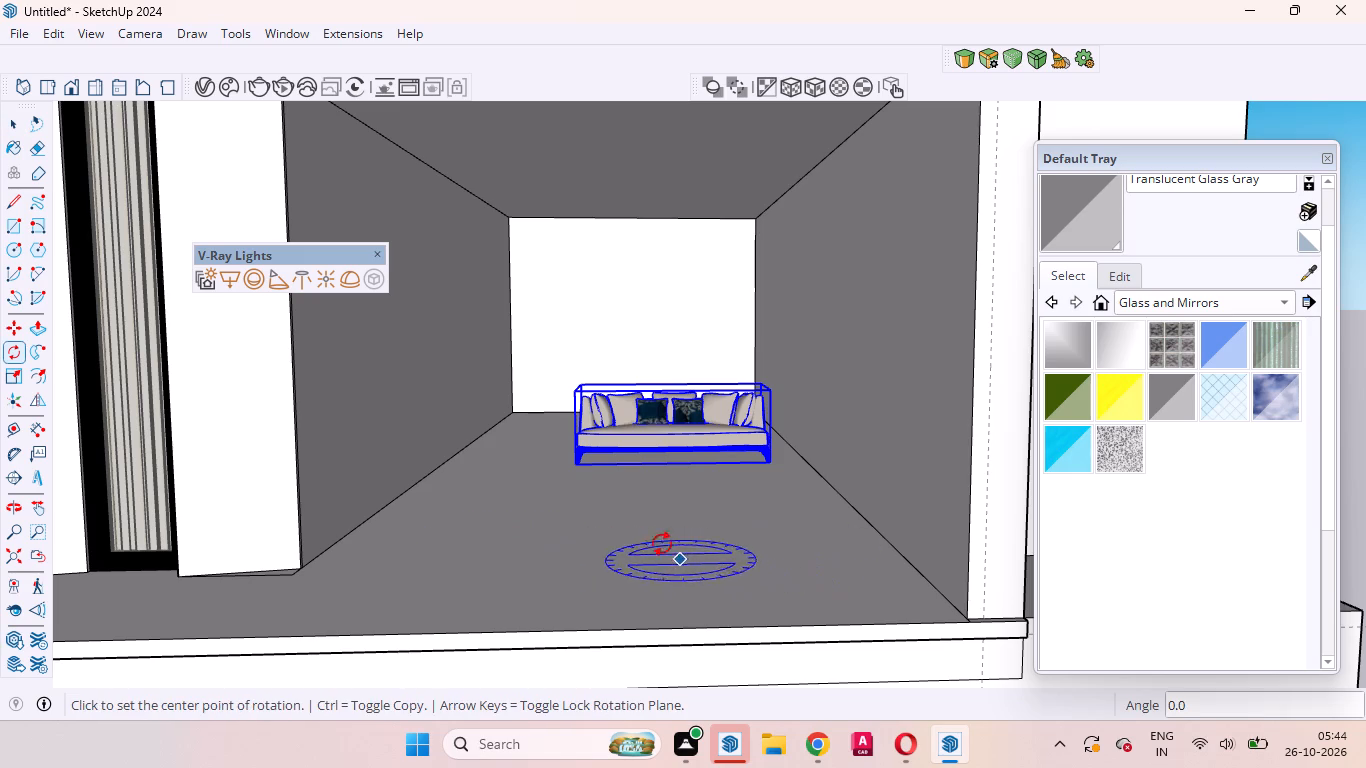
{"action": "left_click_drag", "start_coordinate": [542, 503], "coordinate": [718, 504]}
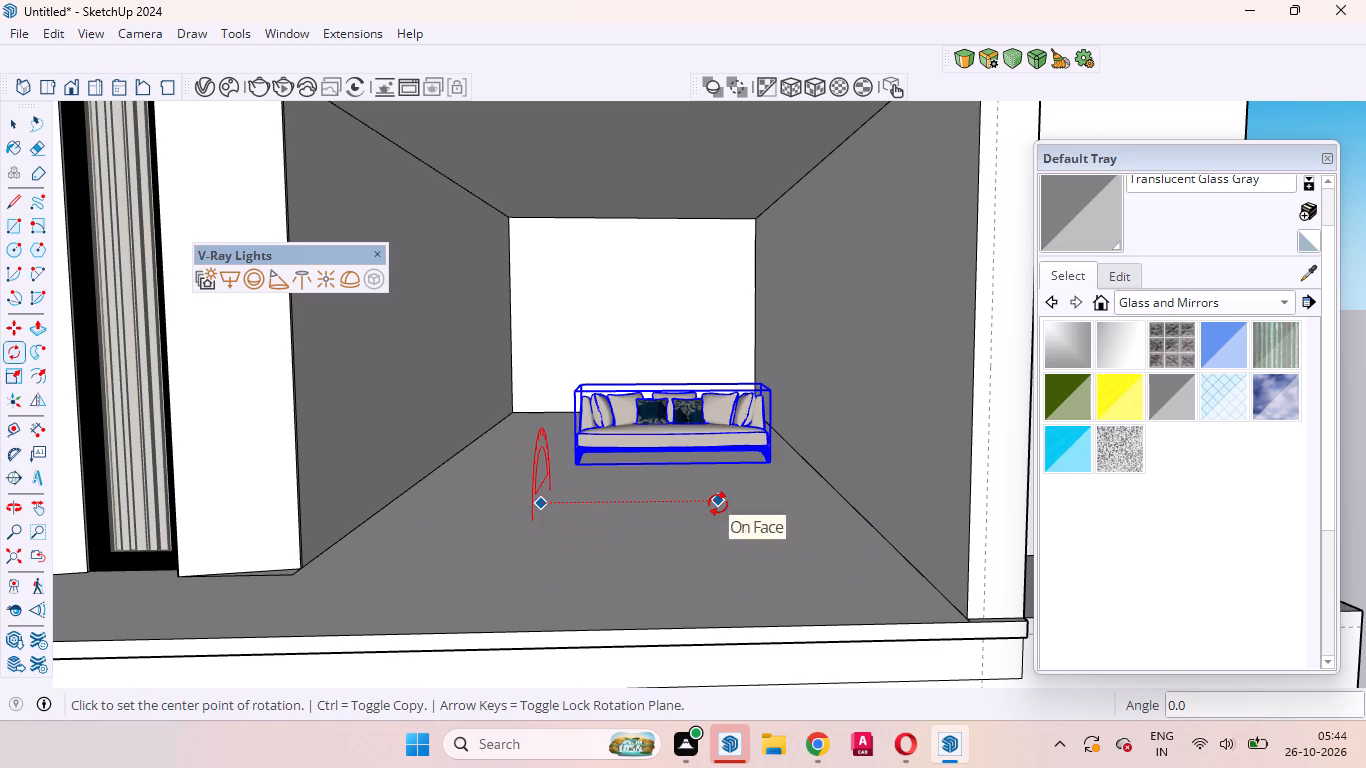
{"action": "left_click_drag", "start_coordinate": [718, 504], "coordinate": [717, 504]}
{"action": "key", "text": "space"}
Rotate the sofa 90° horizontally about a point on the recess floor in front of it.
{"action": "scroll", "coordinate": [717, 504], "scroll_direction": "down", "scroll_amount": 4}
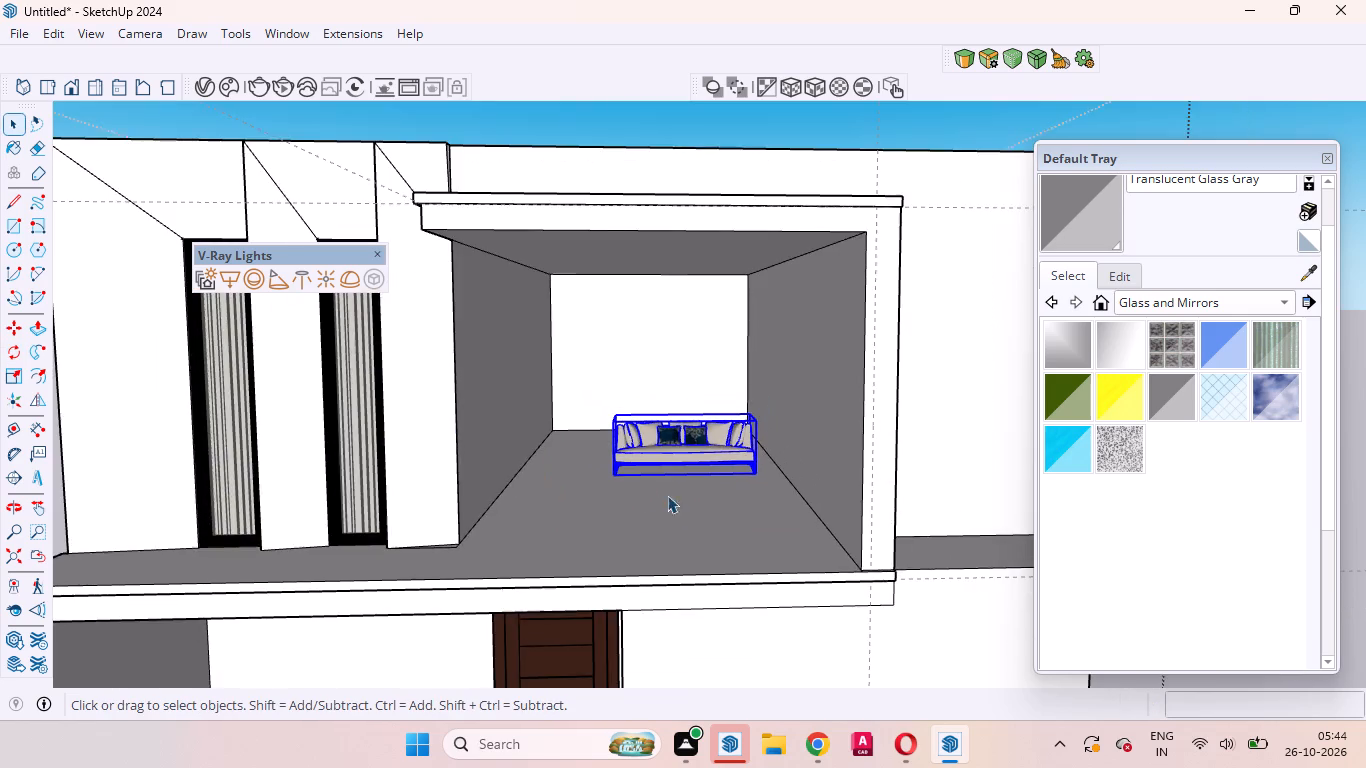
{"action": "scroll", "coordinate": [636, 486], "scroll_direction": "up", "scroll_amount": 4}
{"action": "middle_click_drag", "start_coordinate": [641, 500], "coordinate": [658, 613]}
{"action": "scroll", "coordinate": [659, 501], "scroll_direction": "down", "scroll_amount": 11}
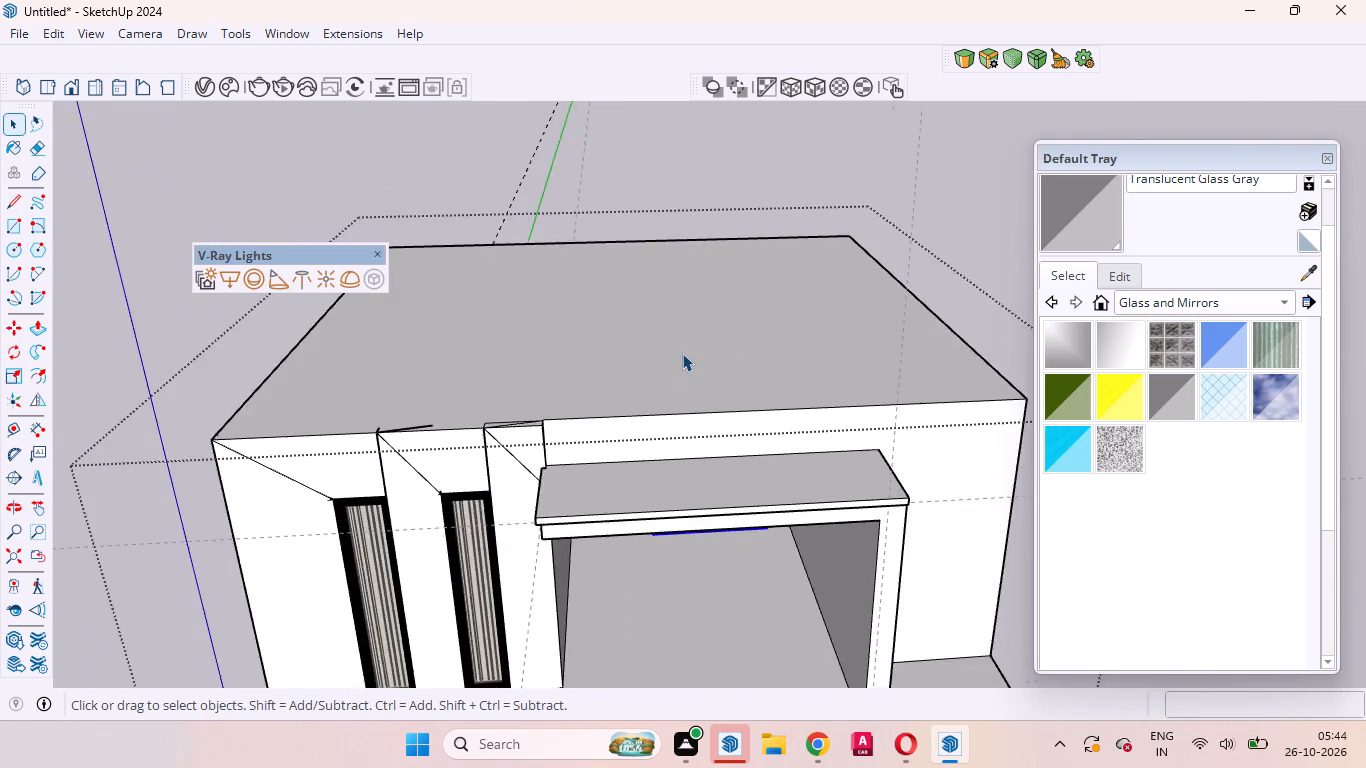
{"action": "scroll", "coordinate": [682, 353], "scroll_direction": "down", "scroll_amount": 3}
{"action": "scroll", "coordinate": [705, 453], "scroll_direction": "up", "scroll_amount": 9}
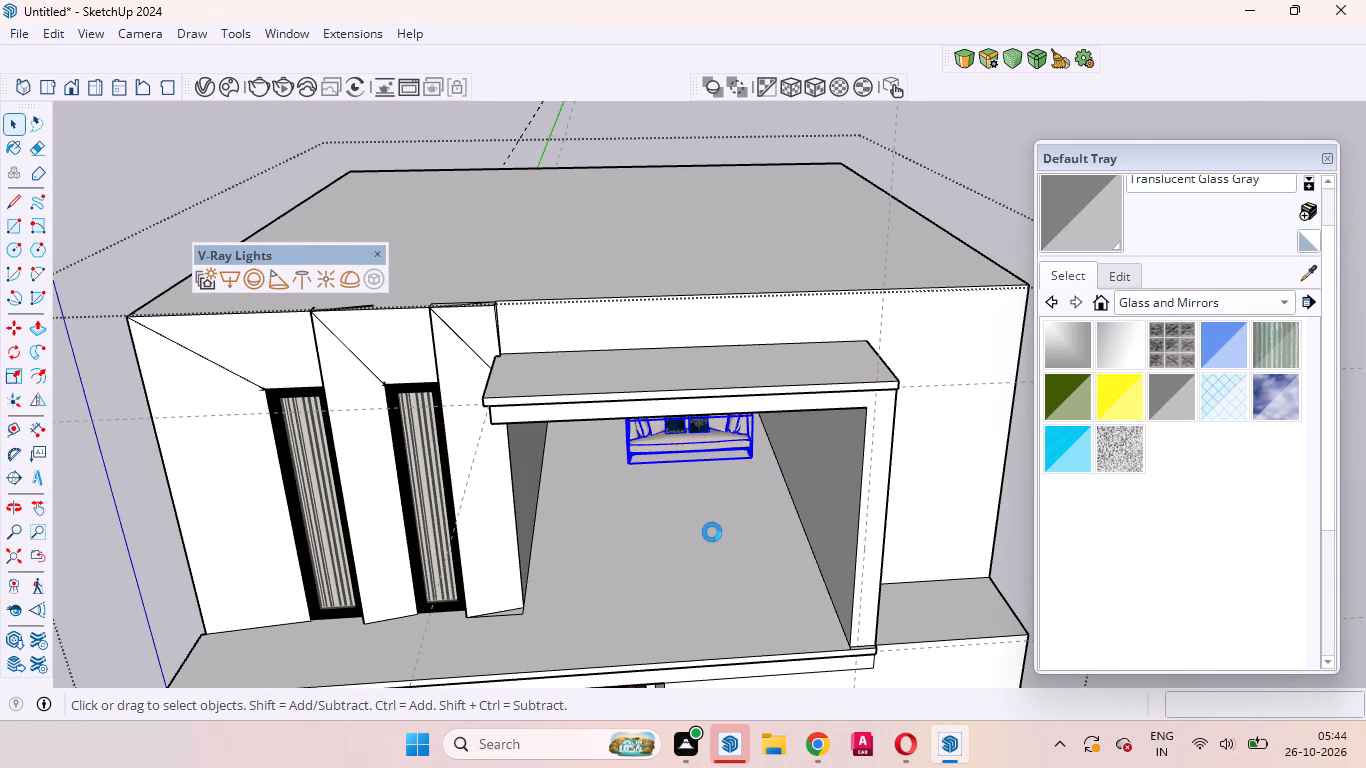
{"action": "scroll", "coordinate": [699, 319], "scroll_direction": "down", "scroll_amount": 4}
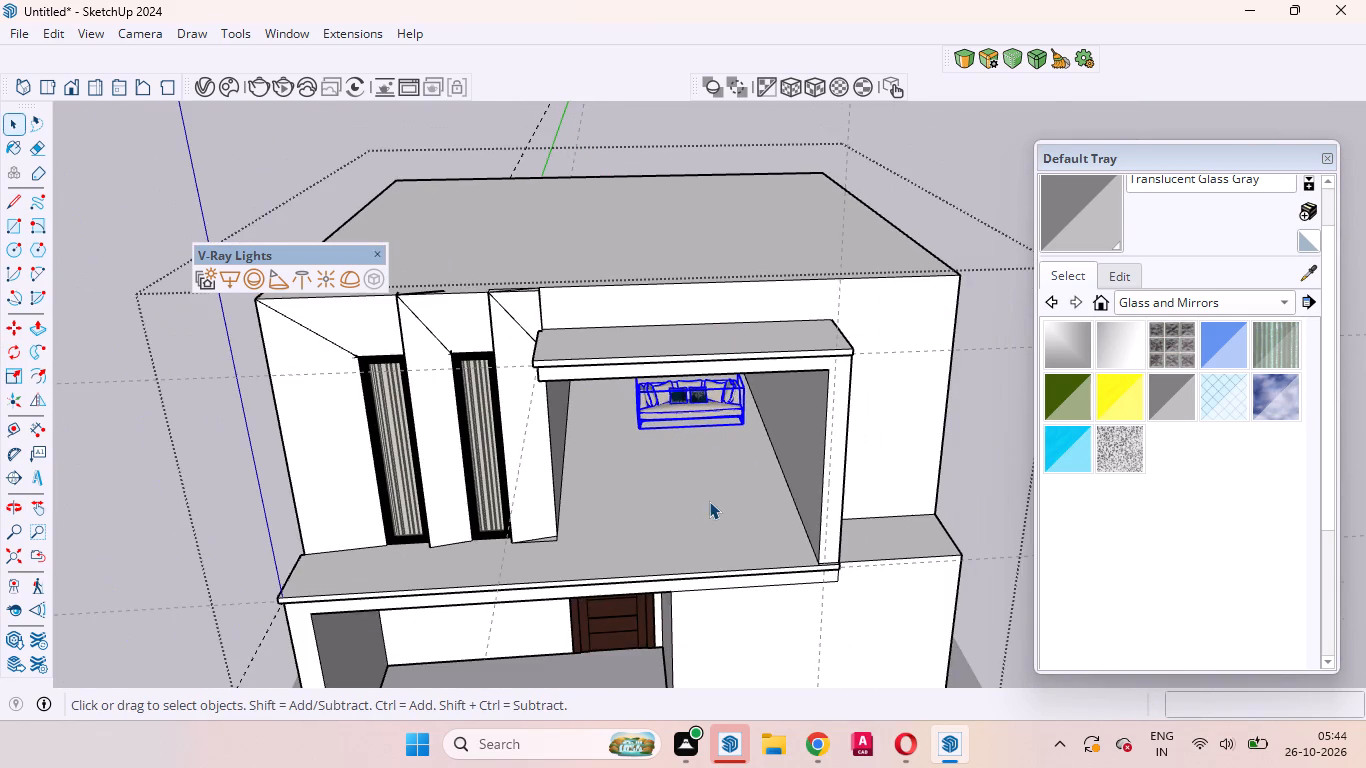
{"action": "scroll", "coordinate": [709, 500], "scroll_direction": "up", "scroll_amount": 3}
{"action": "key", "text": "q"}
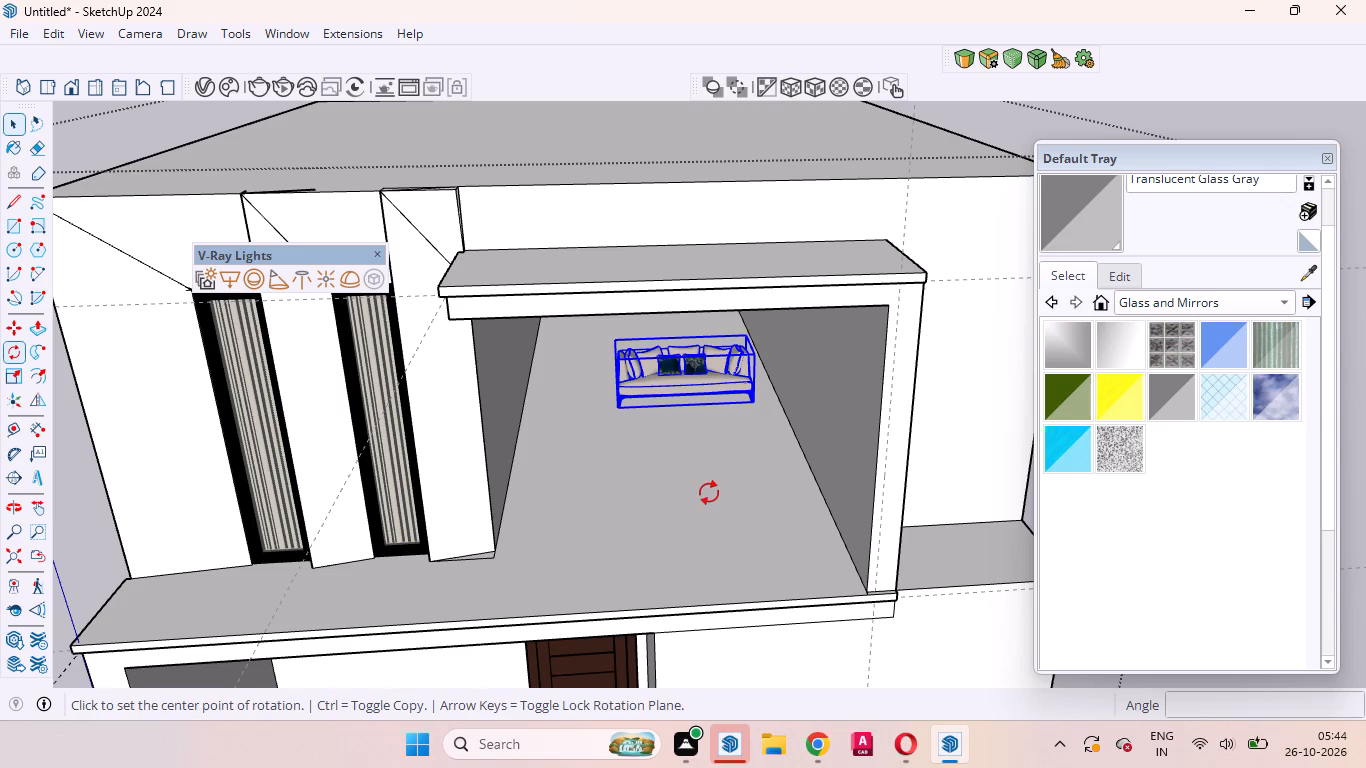
{"action": "left_click", "coordinate": [621, 479]}
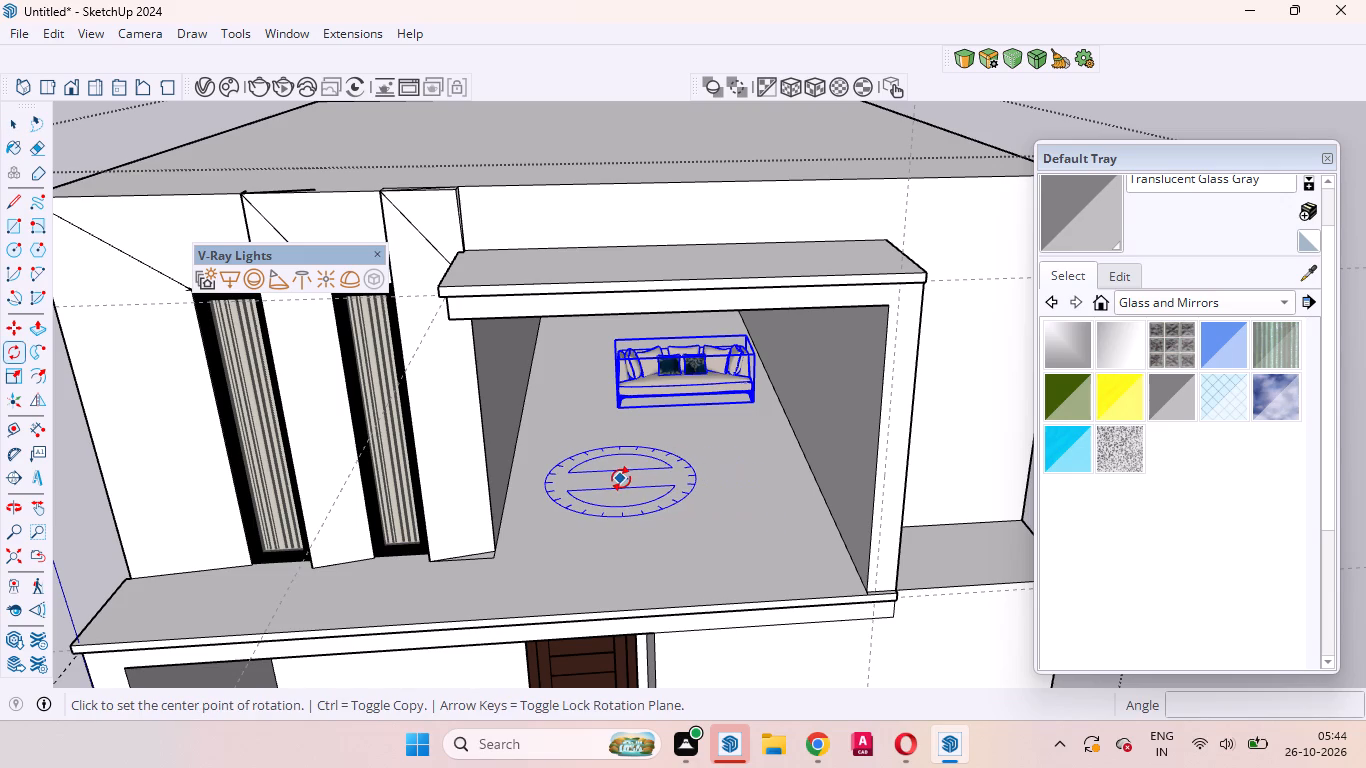
{"action": "left_click", "coordinate": [683, 469]}
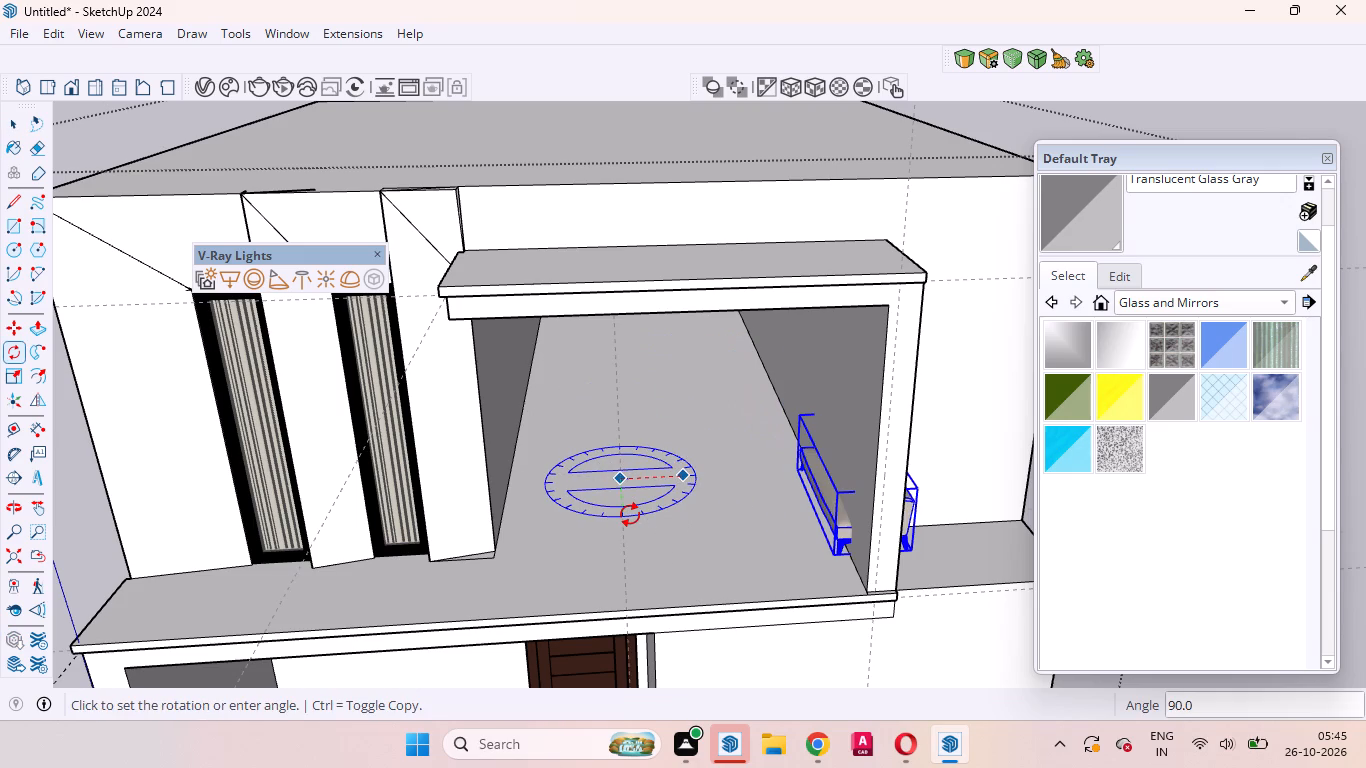
{"action": "type", "text": "90"}
{"action": "key", "text": "Return"}
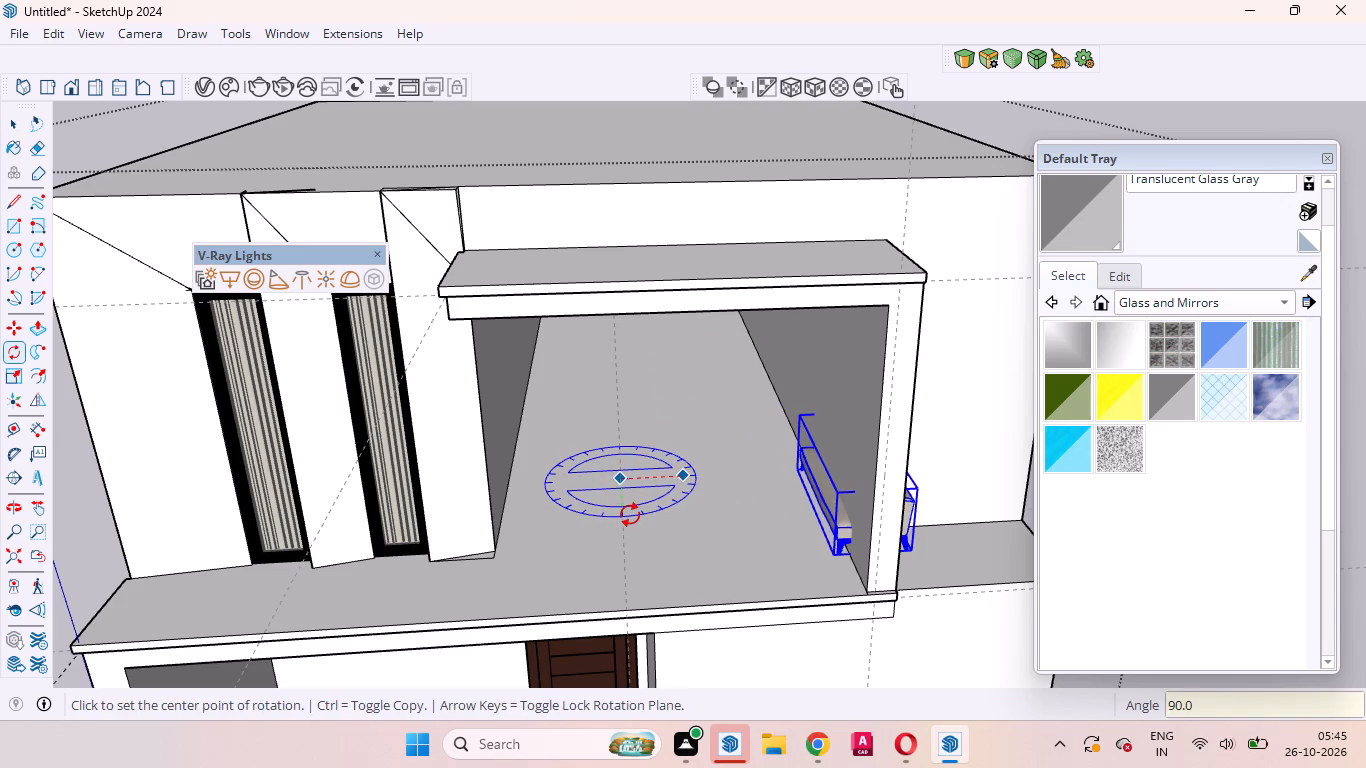
{"action": "key", "text": "space"}
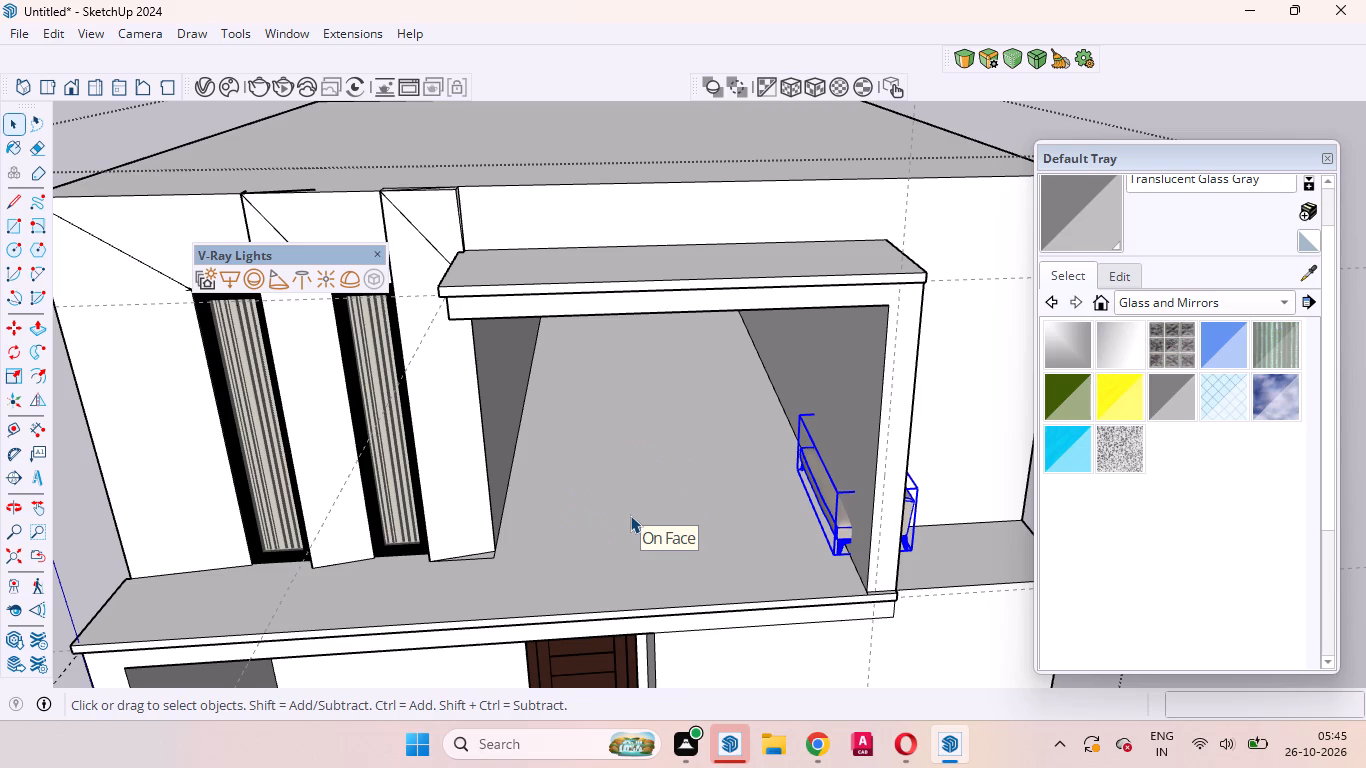
Move the rotated sofa about 17' 3" across the floor, deeper into the recess, placing it against the side wall near the back.
{"action": "key", "text": "m"}
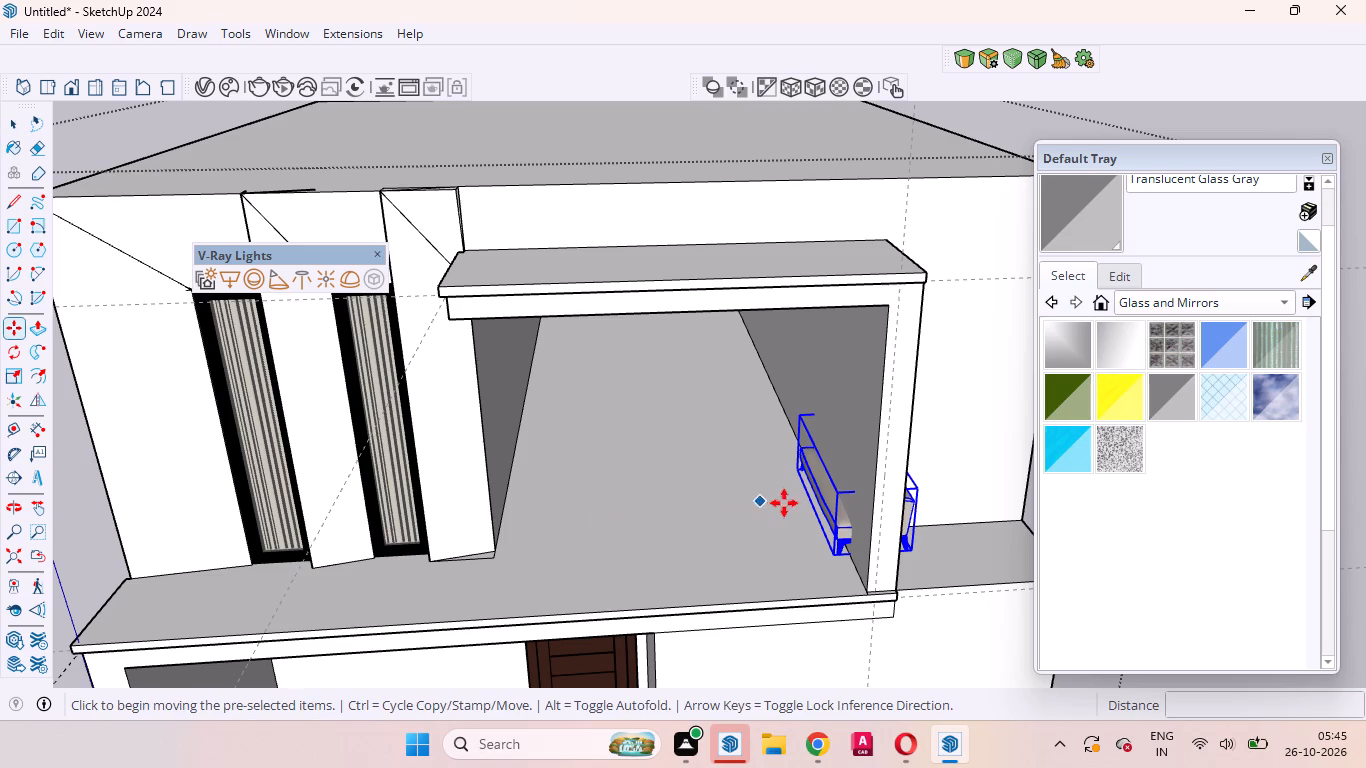
{"action": "left_click", "coordinate": [787, 504]}
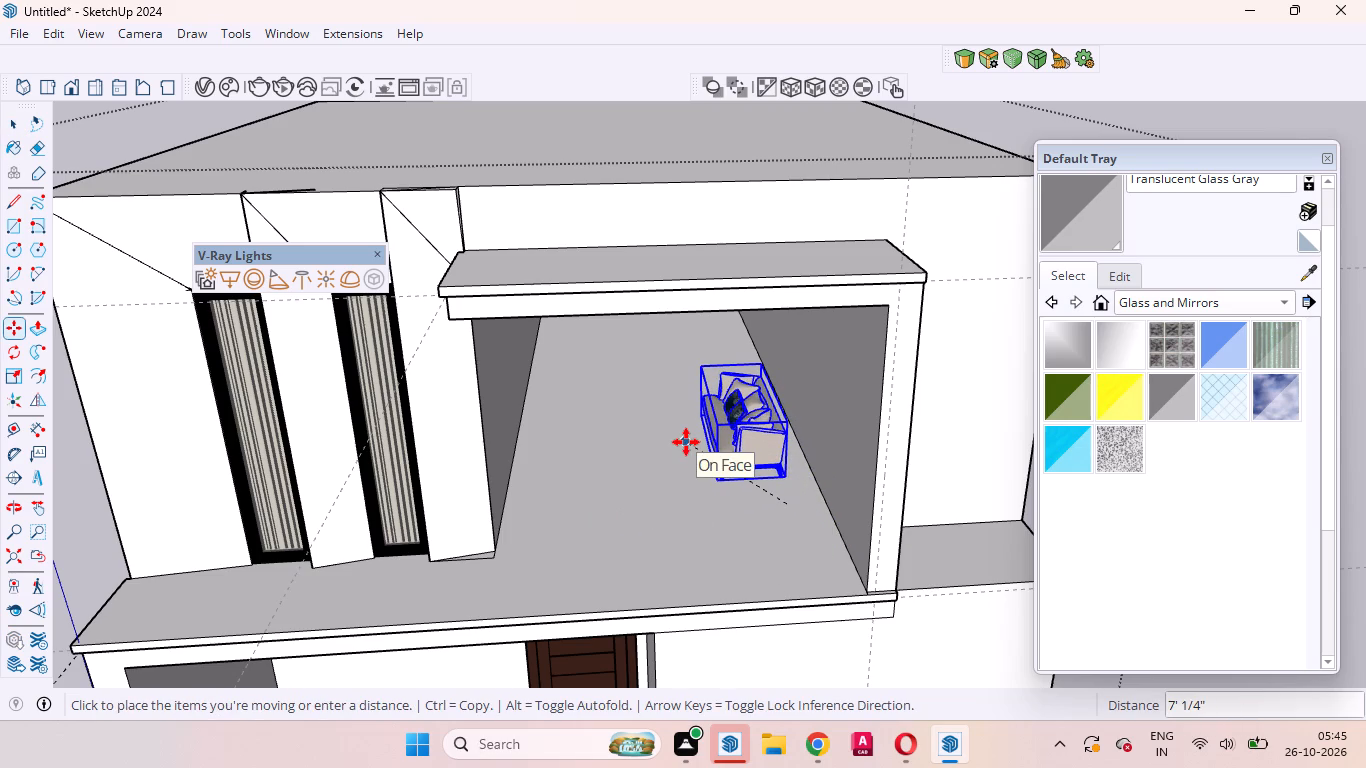
{"action": "left_click", "coordinate": [682, 358]}
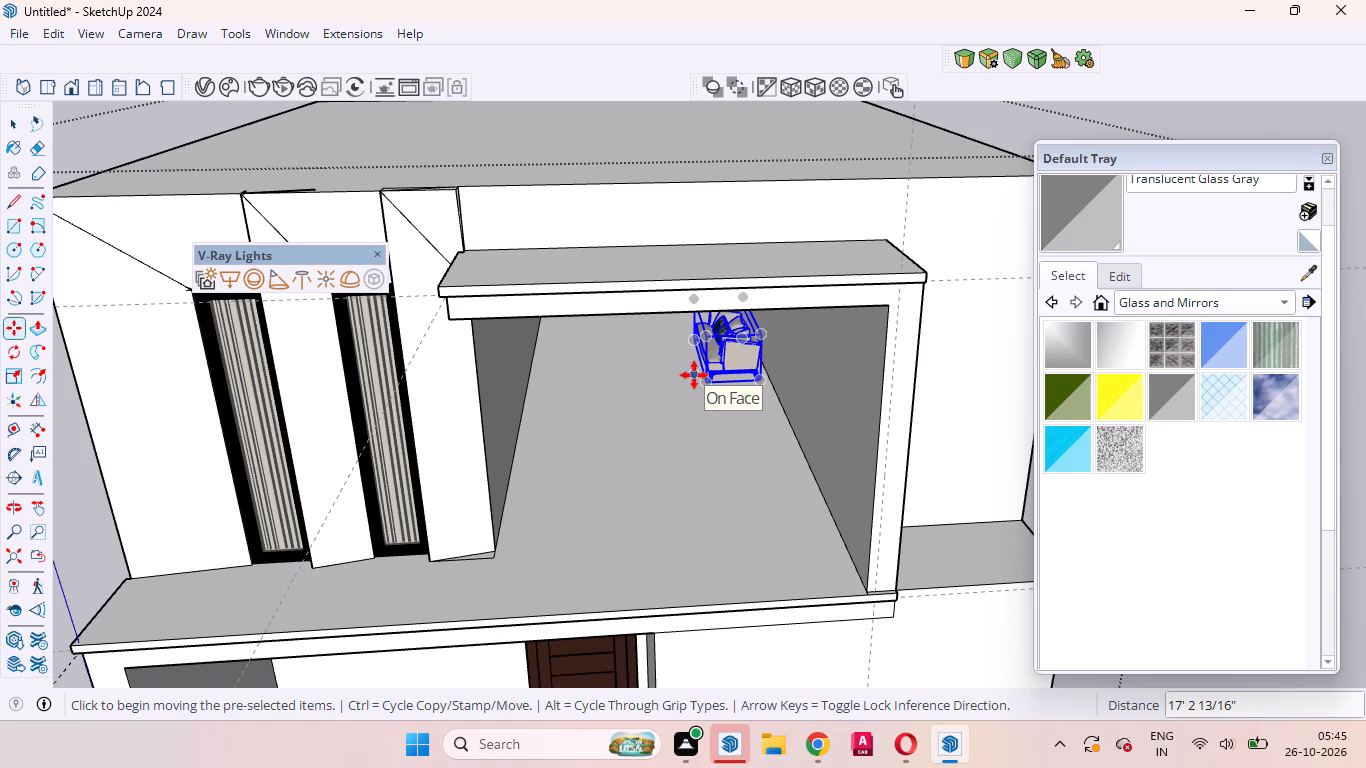
{"action": "key", "text": "space"}
Examine the sofa's placement in the upper-floor recess and the building's overall front.
{"action": "scroll", "coordinate": [717, 389], "scroll_direction": "down", "scroll_amount": 4}
{"action": "scroll", "coordinate": [746, 459], "scroll_direction": "up", "scroll_amount": 6}
{"action": "middle_click_drag", "start_coordinate": [739, 457], "coordinate": [739, 430]}
{"action": "scroll", "coordinate": [739, 459], "scroll_direction": "up", "scroll_amount": 2}
{"action": "scroll", "coordinate": [718, 446], "scroll_direction": "down", "scroll_amount": 9}
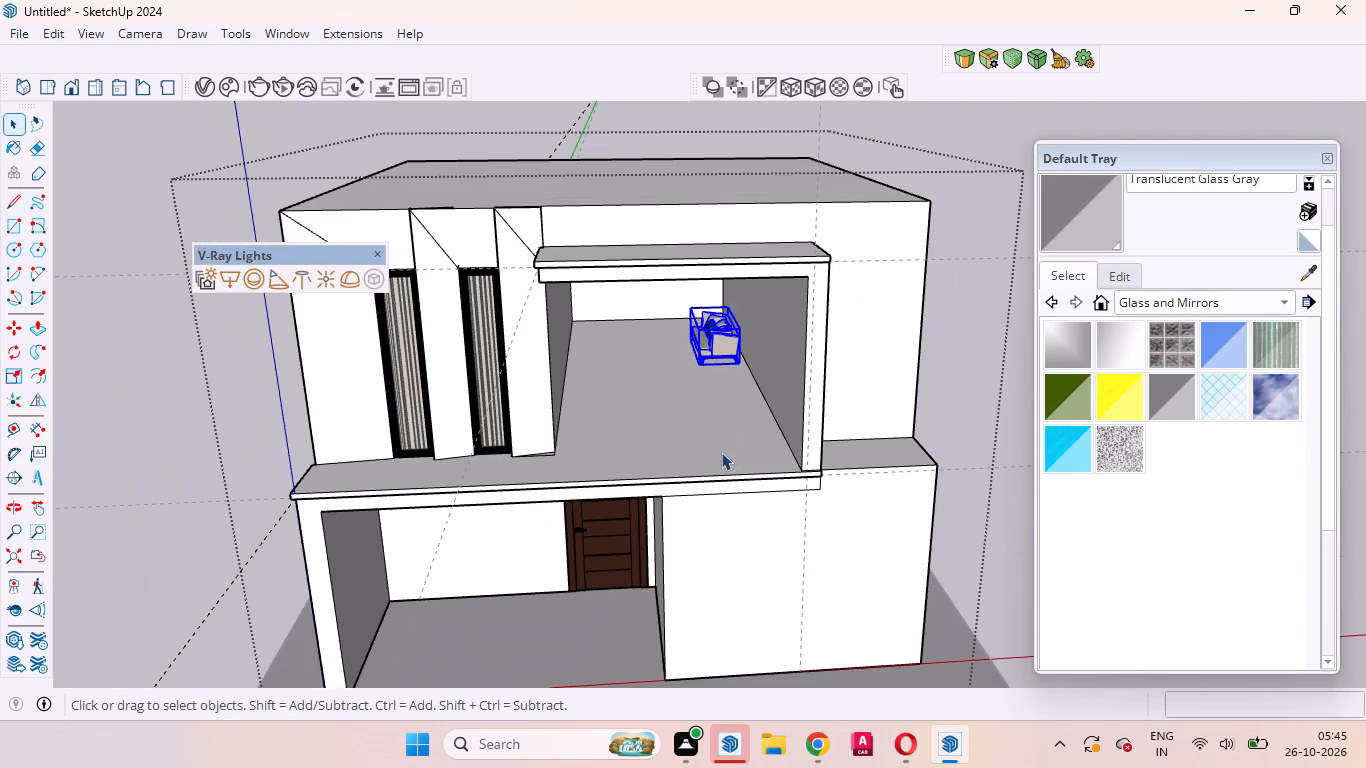
{"action": "scroll", "coordinate": [723, 434], "scroll_direction": "down", "scroll_amount": 4}
{"action": "left_click", "coordinate": [919, 437]}
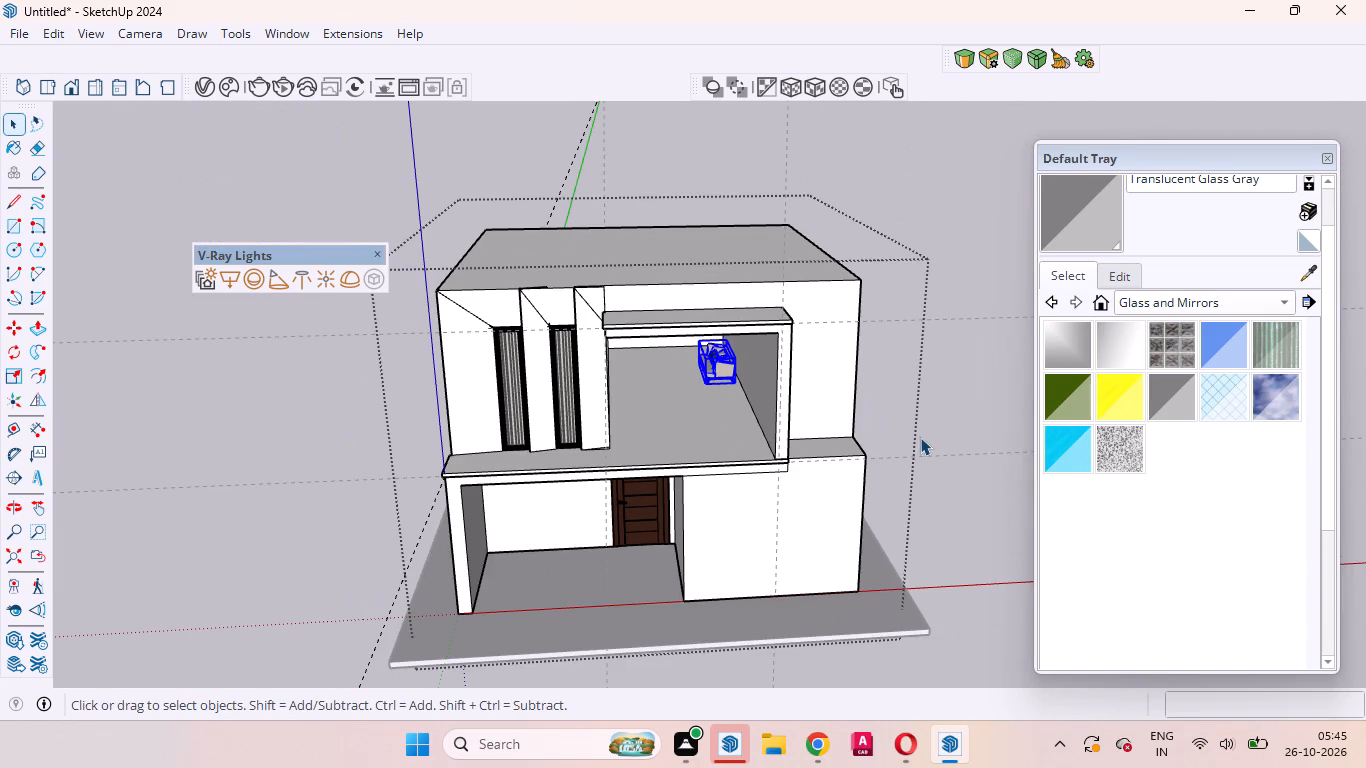
{"action": "scroll", "coordinate": [711, 428], "scroll_direction": "up", "scroll_amount": 5}
{"action": "middle_click_drag", "start_coordinate": [711, 437], "coordinate": [690, 372]}
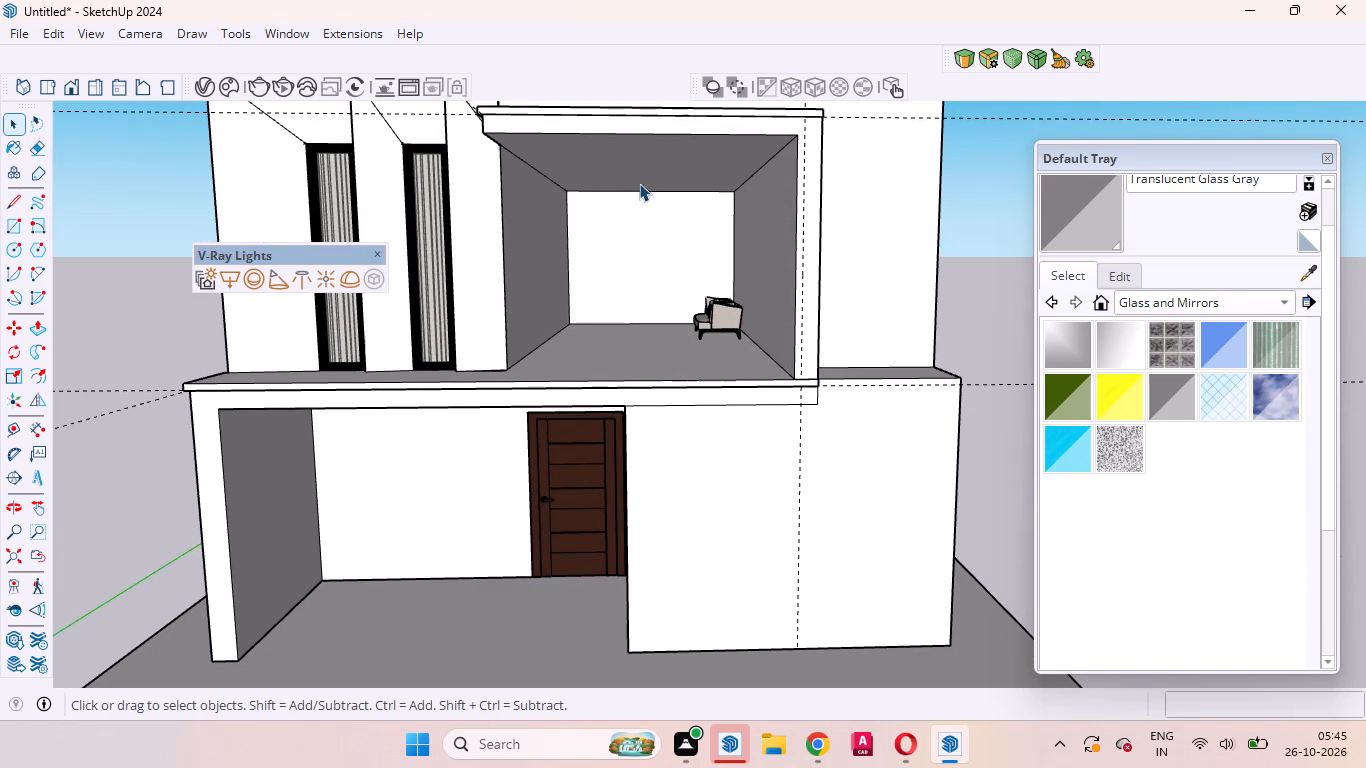
{"action": "scroll", "coordinate": [587, 137], "scroll_direction": "up", "scroll_amount": 7}
Copy the ground-floor door about 26' 1" up and back onto the rear wall of the upper-floor recess.
{"action": "scroll", "coordinate": [622, 221], "scroll_direction": "down", "scroll_amount": 7}
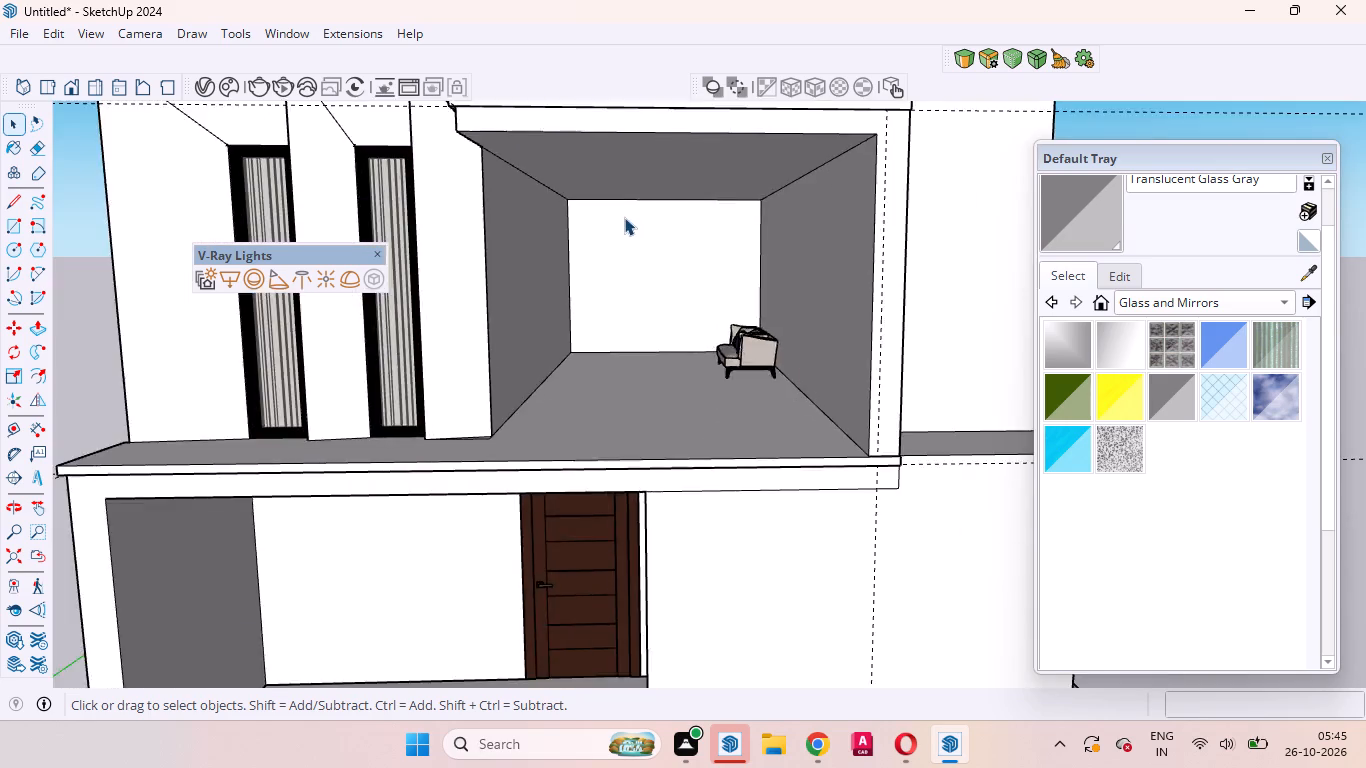
{"action": "scroll", "coordinate": [624, 217], "scroll_direction": "down", "scroll_amount": 3}
{"action": "scroll", "coordinate": [594, 392], "scroll_direction": "up", "scroll_amount": 8}
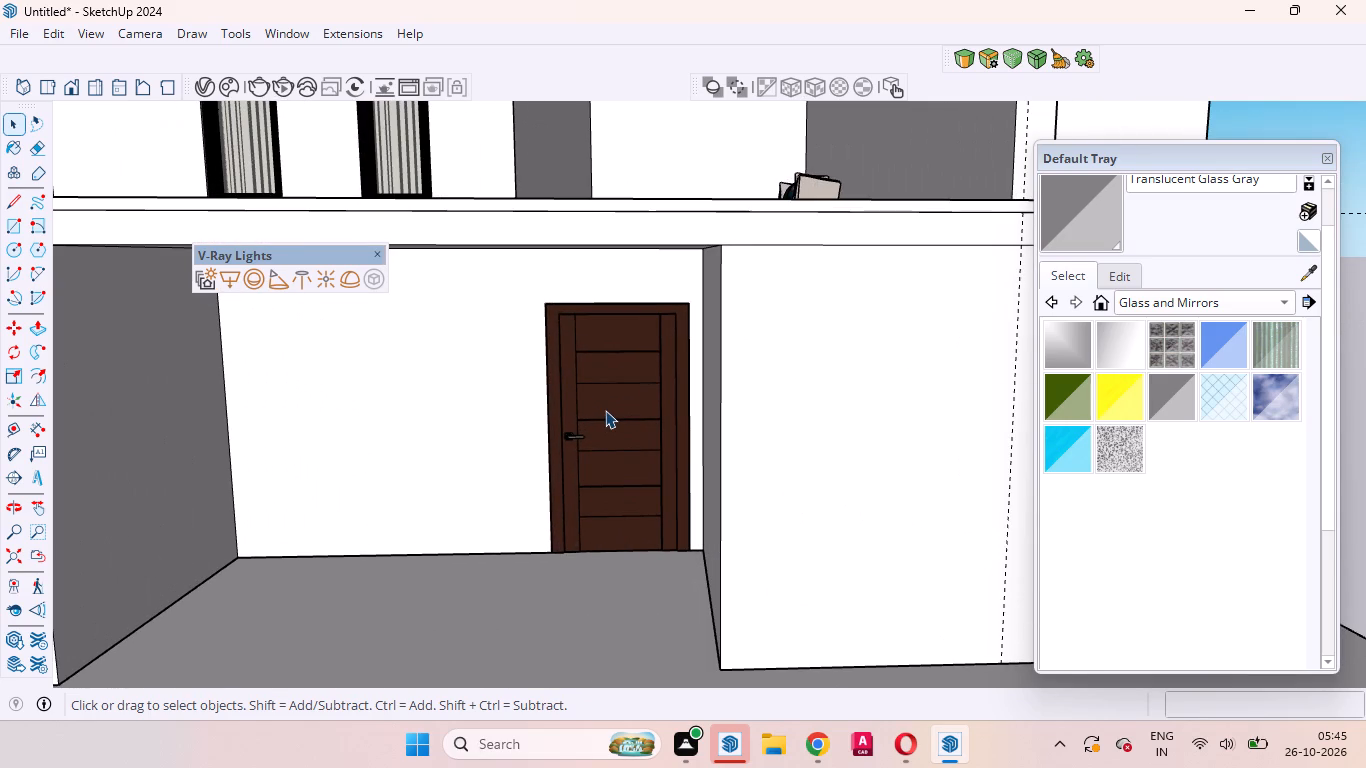
{"action": "left_click", "coordinate": [605, 410]}
{"action": "left_click", "coordinate": [605, 410]}
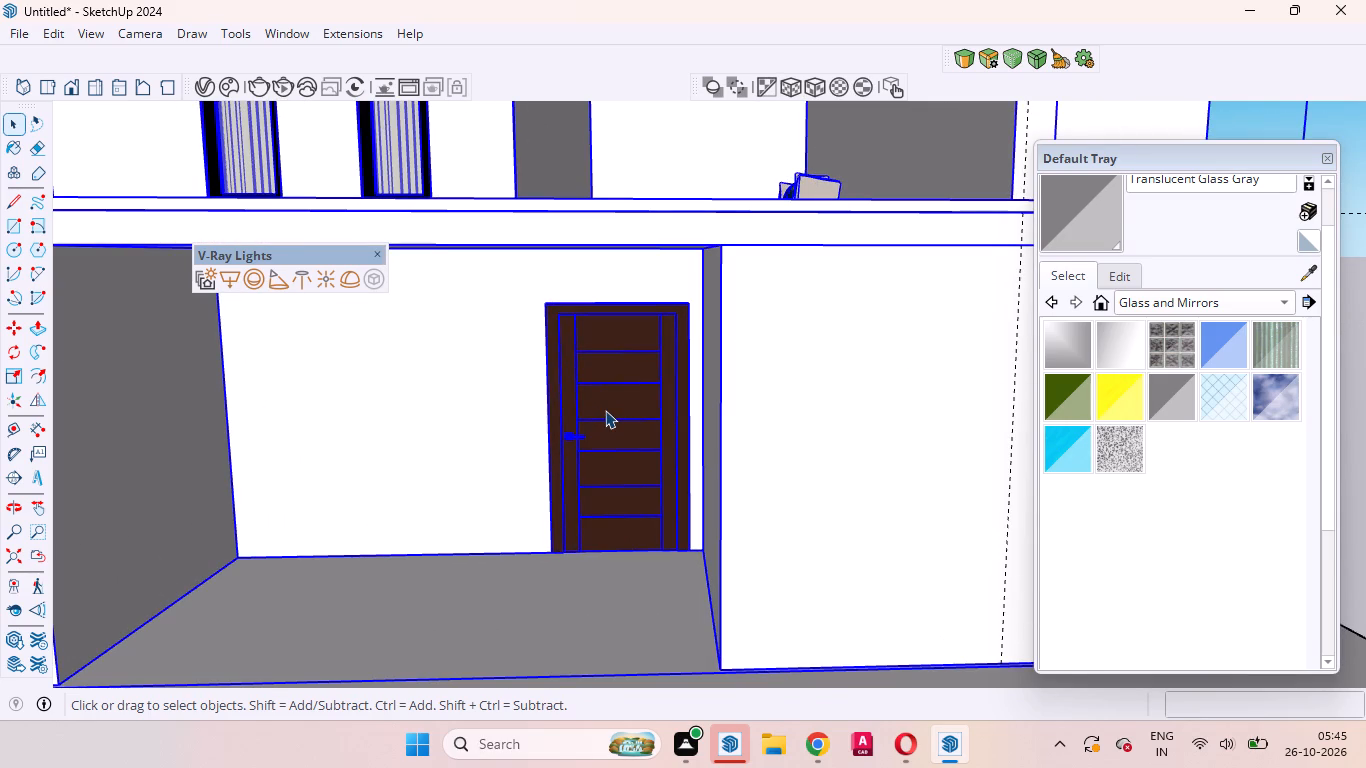
{"action": "left_click", "coordinate": [612, 404]}
{"action": "double_click", "coordinate": [623, 426]}
{"action": "triple_click", "coordinate": [608, 409]}
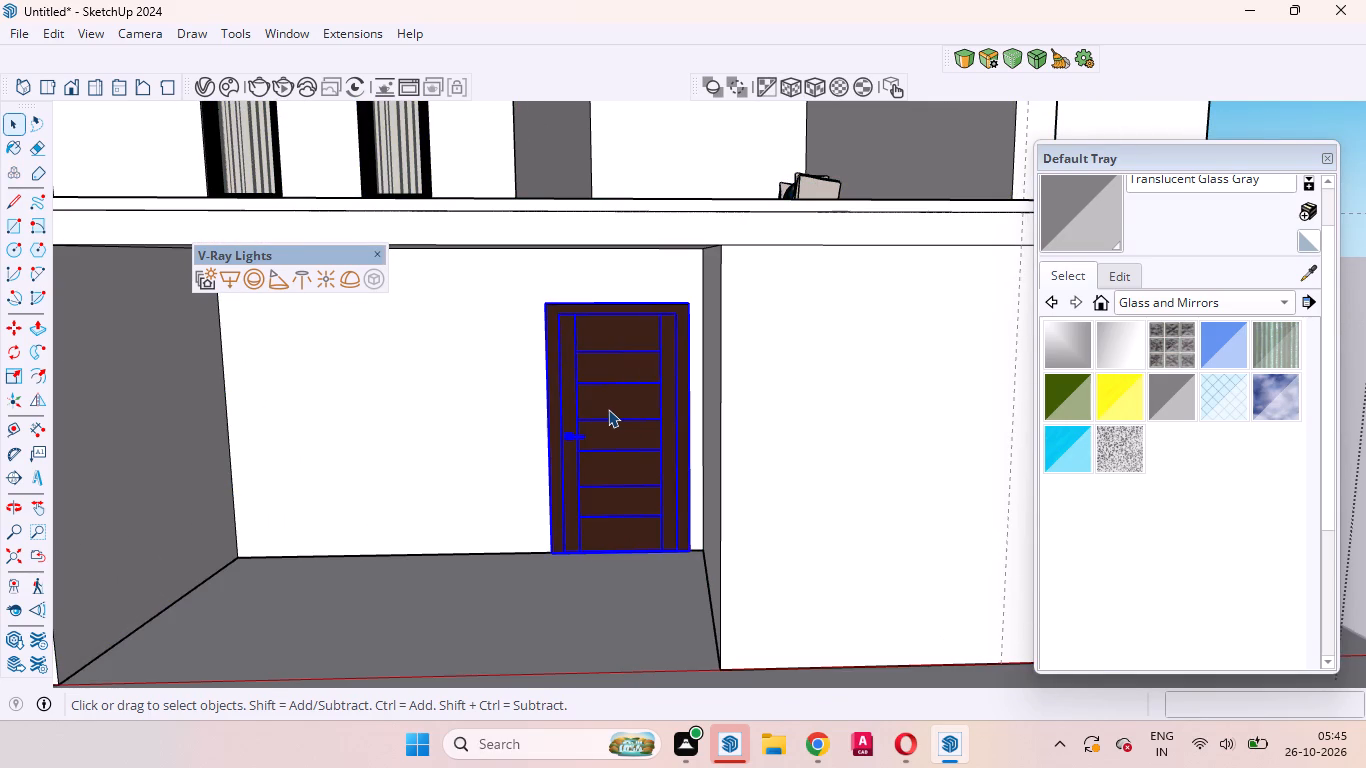
{"action": "key", "text": "m"}
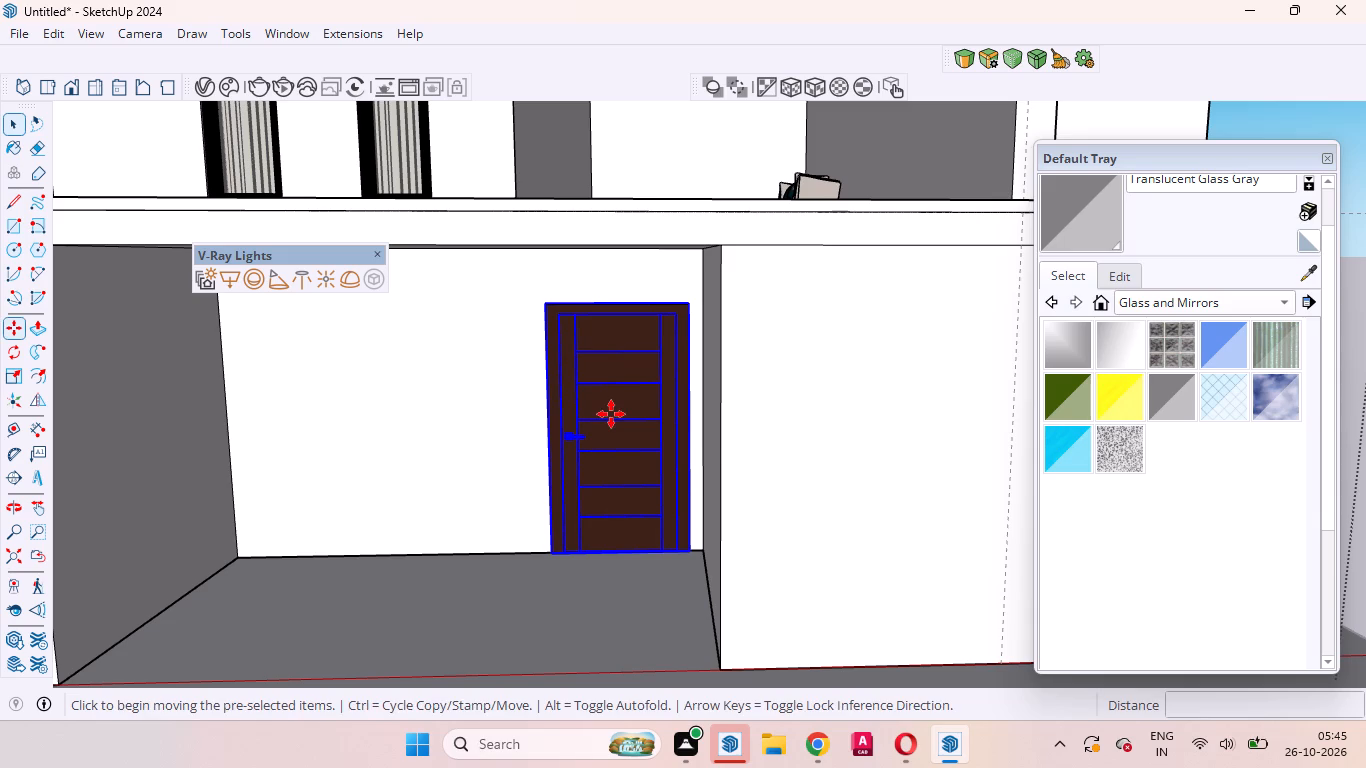
{"action": "left_click", "coordinate": [611, 414]}
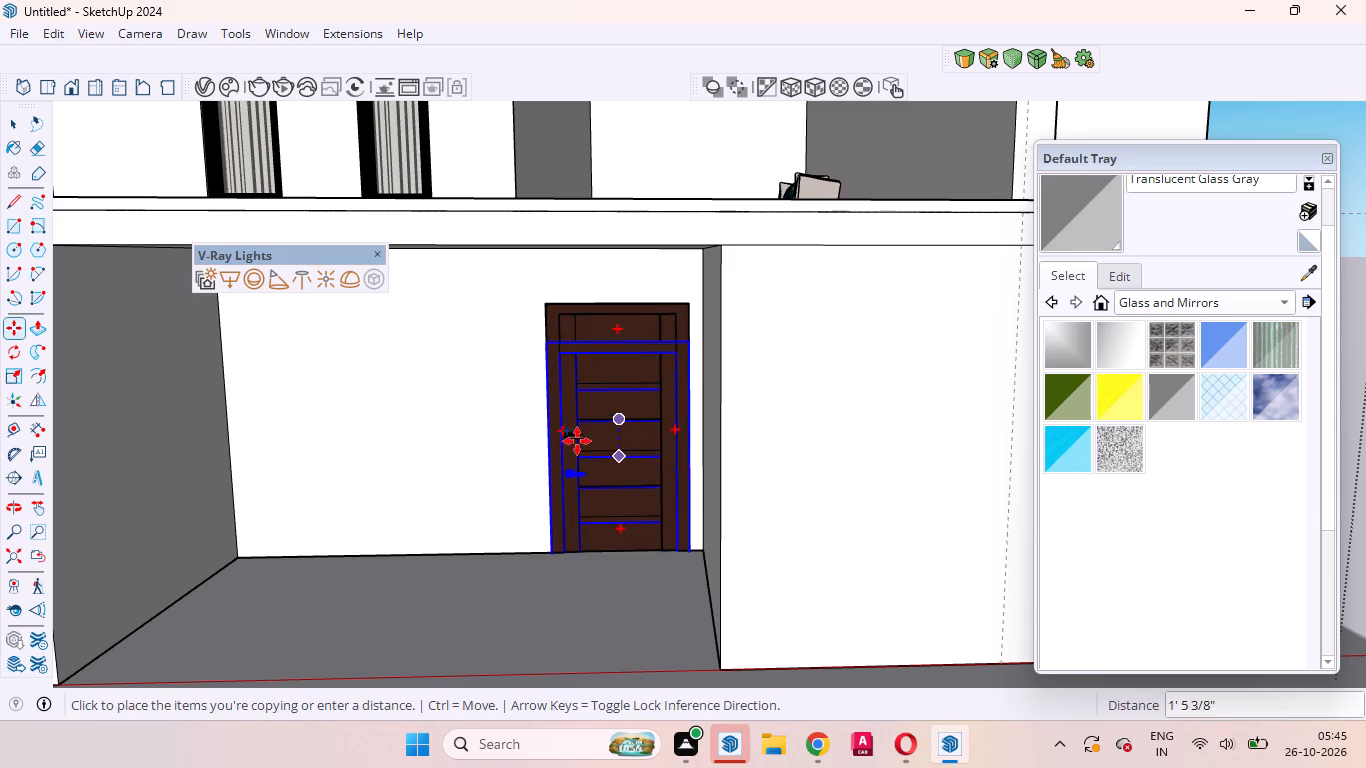
{"action": "scroll", "coordinate": [613, 389], "scroll_direction": "down", "scroll_amount": 4}
{"action": "scroll", "coordinate": [658, 221], "scroll_direction": "up", "scroll_amount": 10}
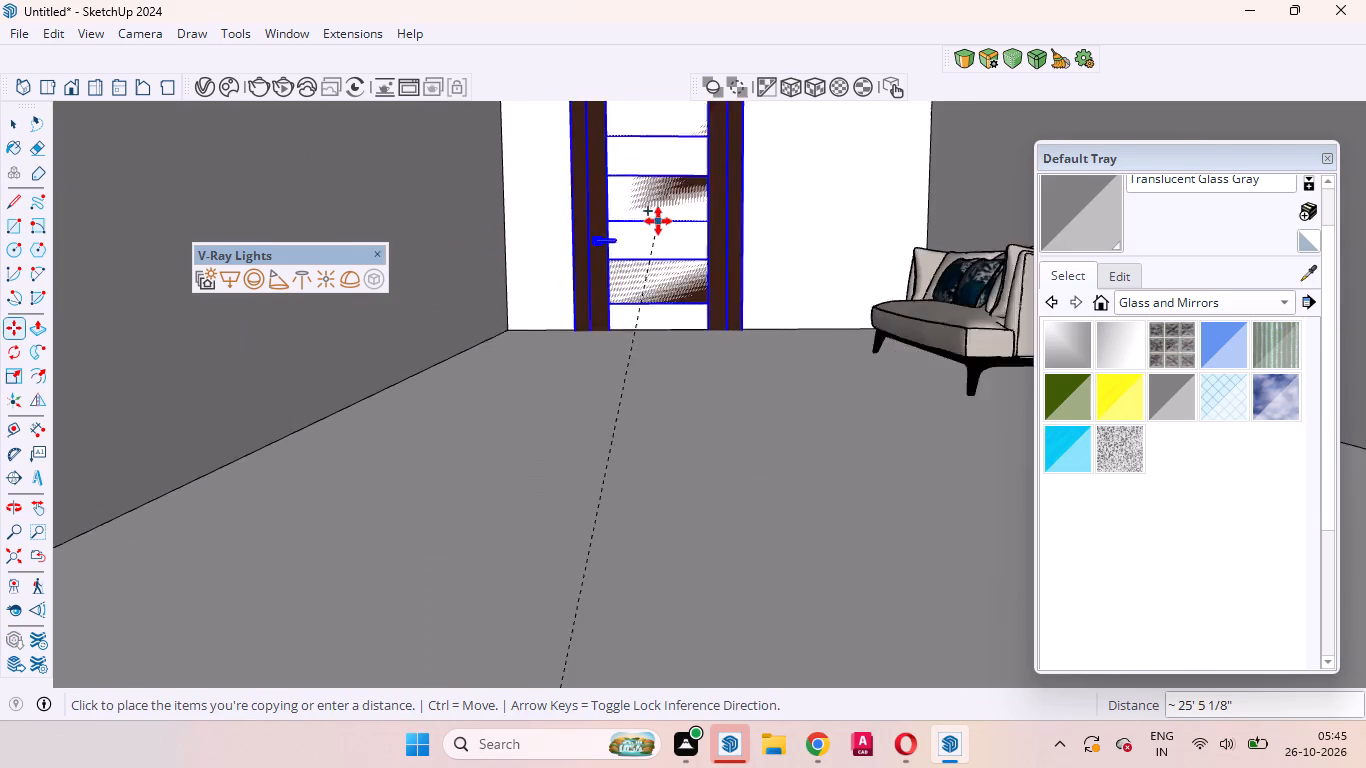
{"action": "scroll", "coordinate": [622, 202], "scroll_direction": "down", "scroll_amount": 8}
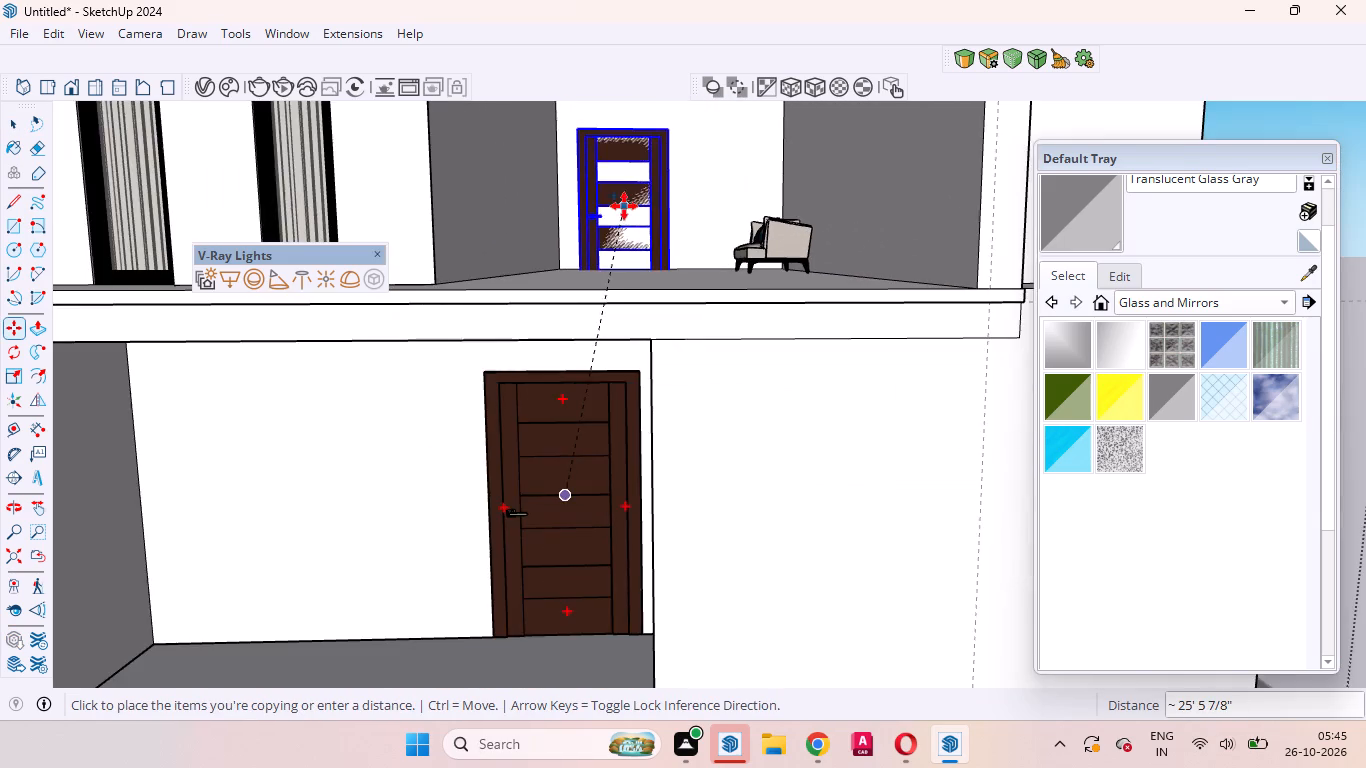
{"action": "scroll", "coordinate": [626, 216], "scroll_direction": "down", "scroll_amount": 4}
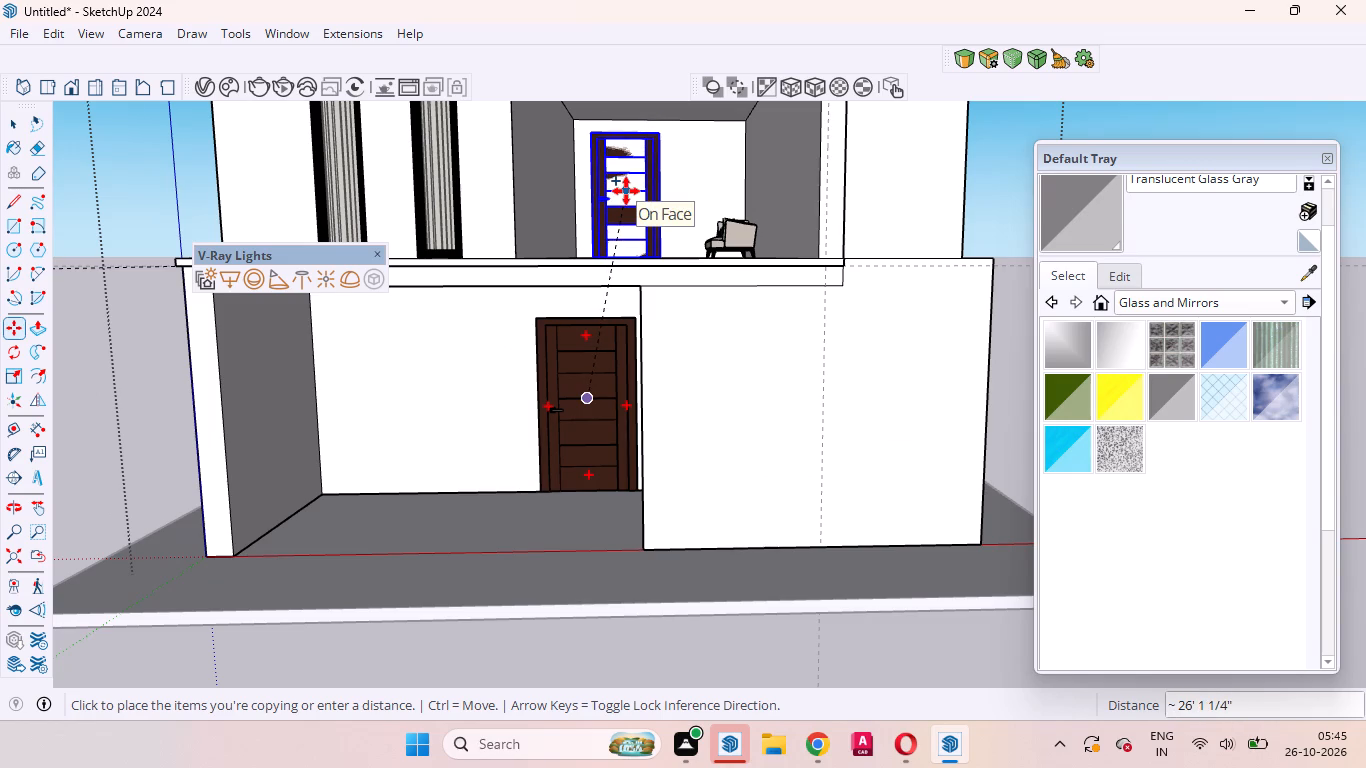
{"action": "left_click", "coordinate": [626, 191]}
{"action": "key", "text": "space"}
Move the copied upper-floor door 8" forward out of the recess's rear wall so its panels clear the wall face.
{"action": "scroll", "coordinate": [589, 255], "scroll_direction": "up", "scroll_amount": 11}
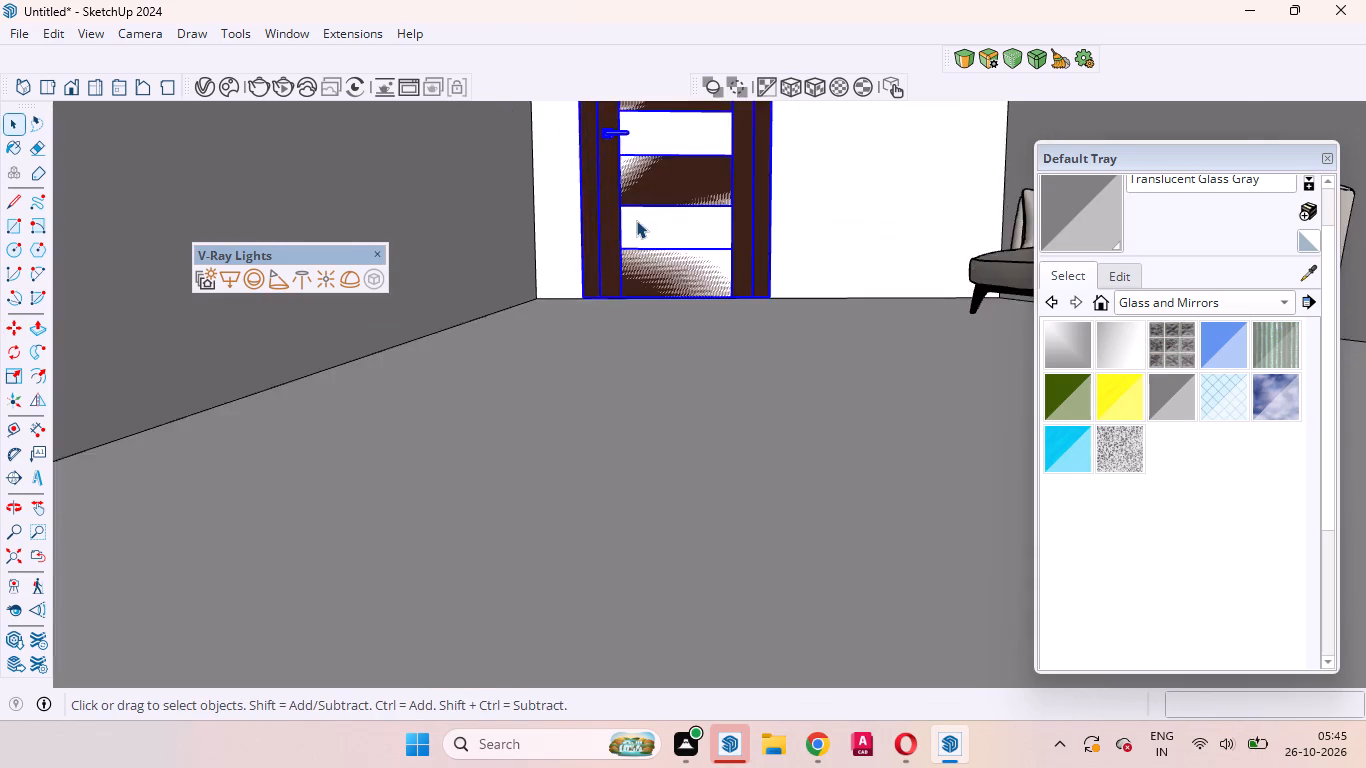
{"action": "scroll", "coordinate": [636, 220], "scroll_direction": "up", "scroll_amount": 4}
{"action": "middle_click_drag", "start_coordinate": [650, 282], "coordinate": [661, 304]}
{"action": "scroll", "coordinate": [656, 300], "scroll_direction": "up", "scroll_amount": 1}
{"action": "scroll", "coordinate": [655, 297], "scroll_direction": "down", "scroll_amount": 15}
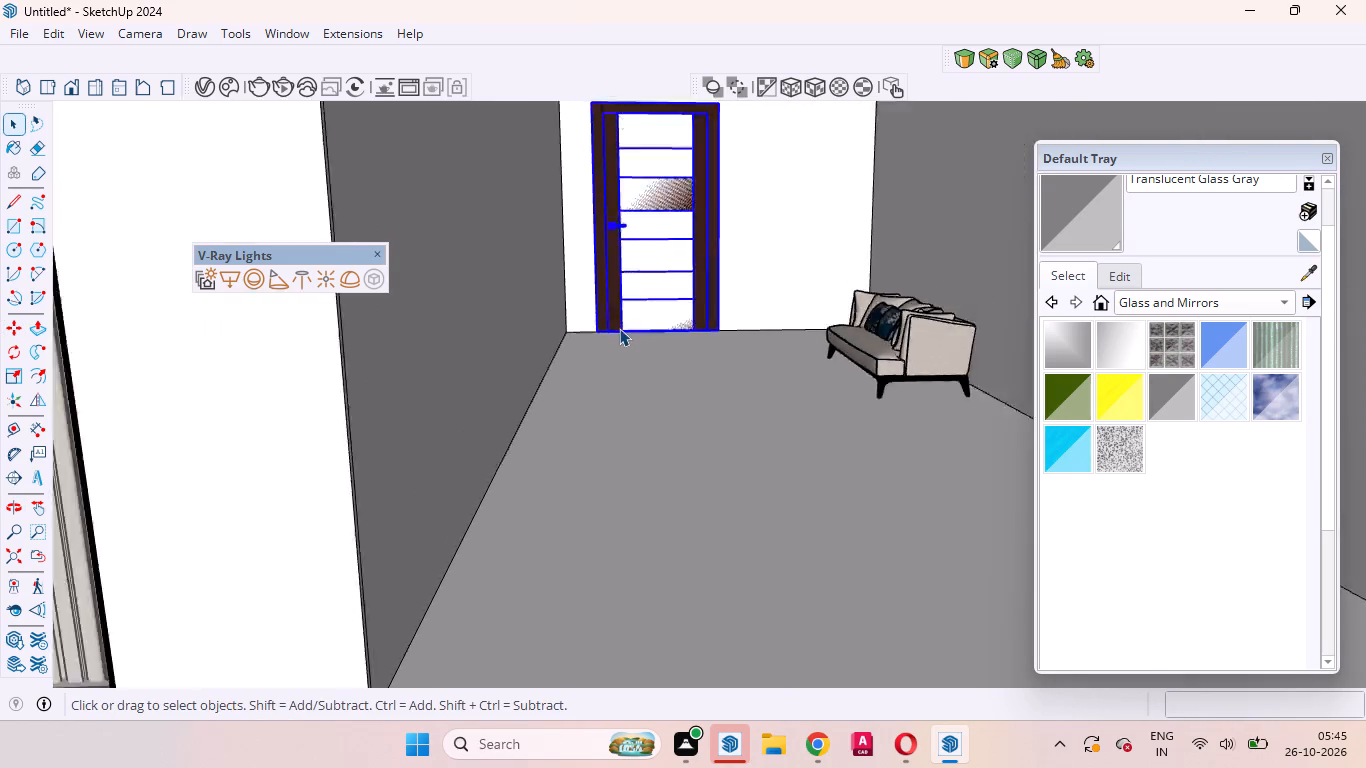
{"action": "scroll", "coordinate": [619, 328], "scroll_direction": "down", "scroll_amount": 1}
{"action": "scroll", "coordinate": [653, 248], "scroll_direction": "up", "scroll_amount": 6}
{"action": "middle_click_drag", "start_coordinate": [655, 242], "coordinate": [574, 269]}
{"action": "scroll", "coordinate": [592, 231], "scroll_direction": "up", "scroll_amount": 8}
{"action": "left_click", "coordinate": [604, 223]}
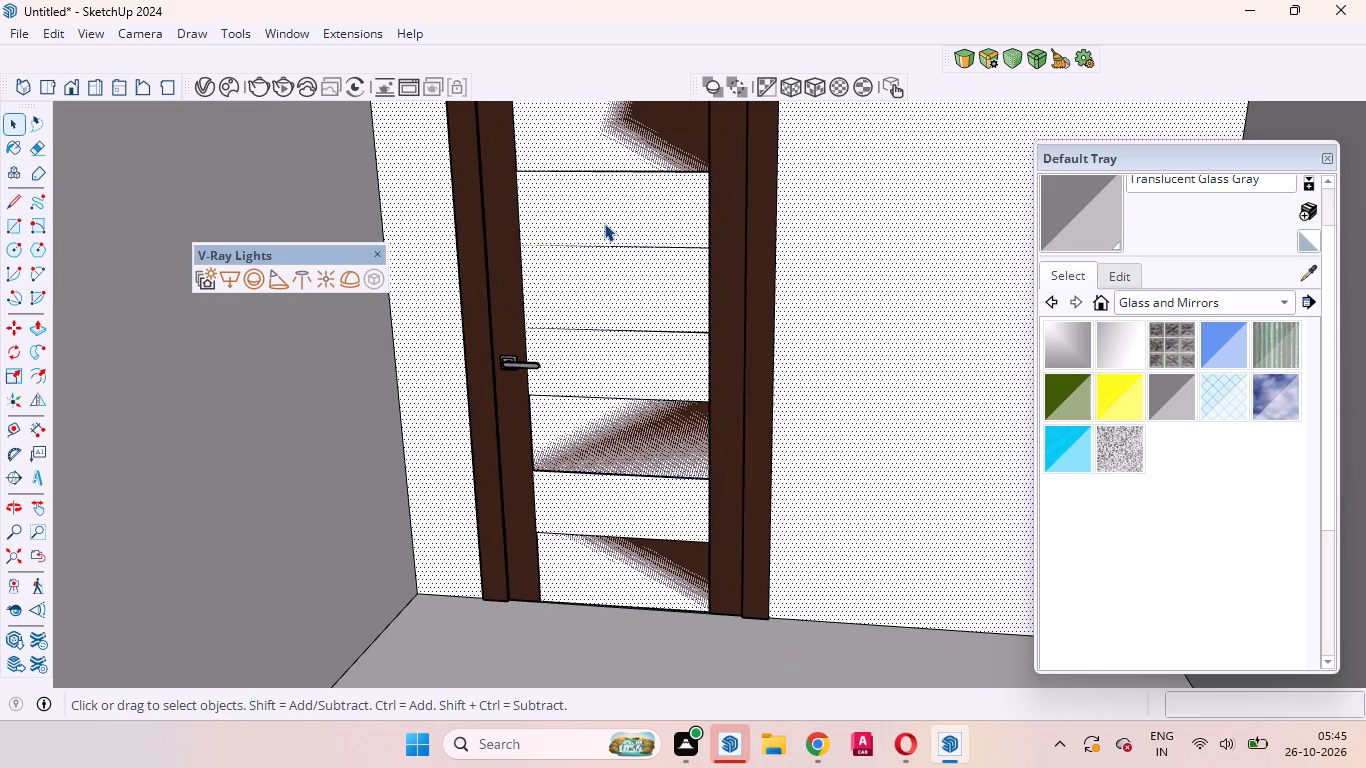
{"action": "left_click", "coordinate": [729, 259]}
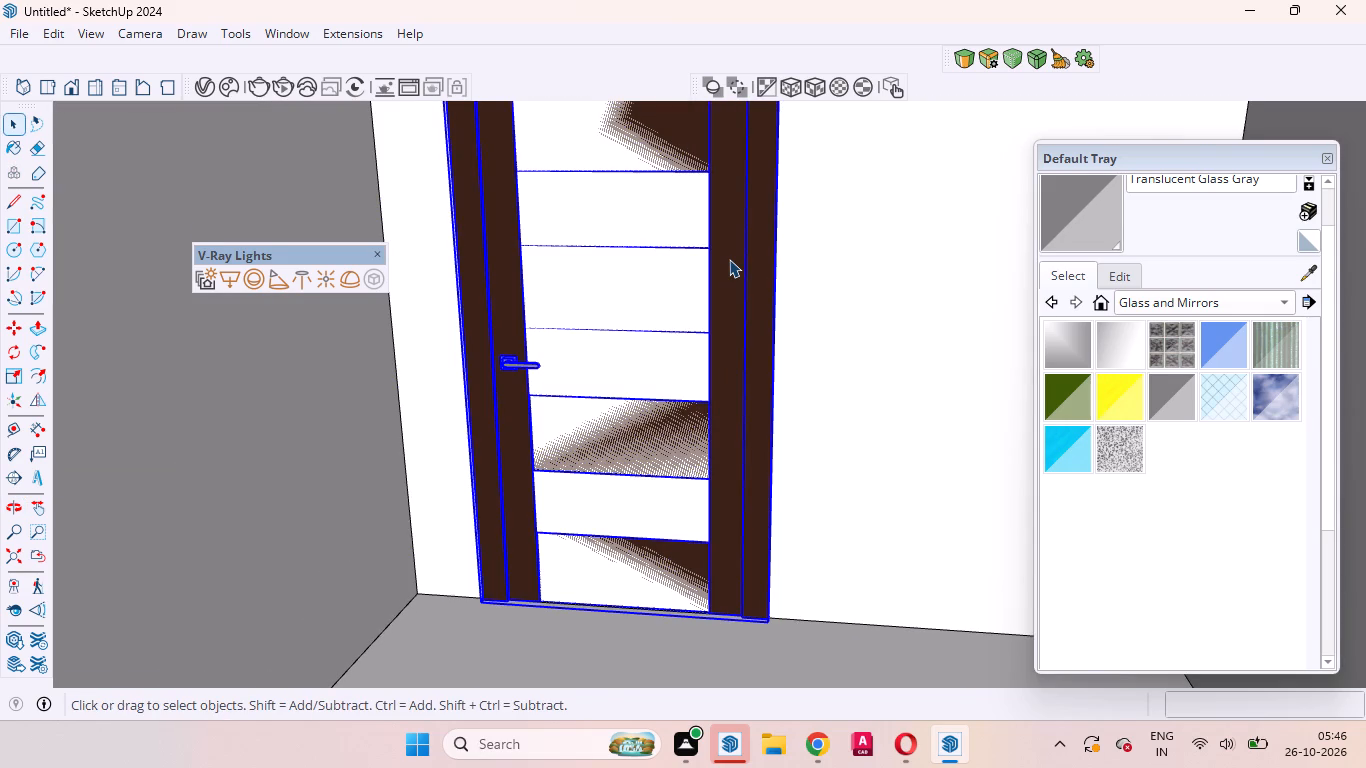
{"action": "key", "text": "p"}
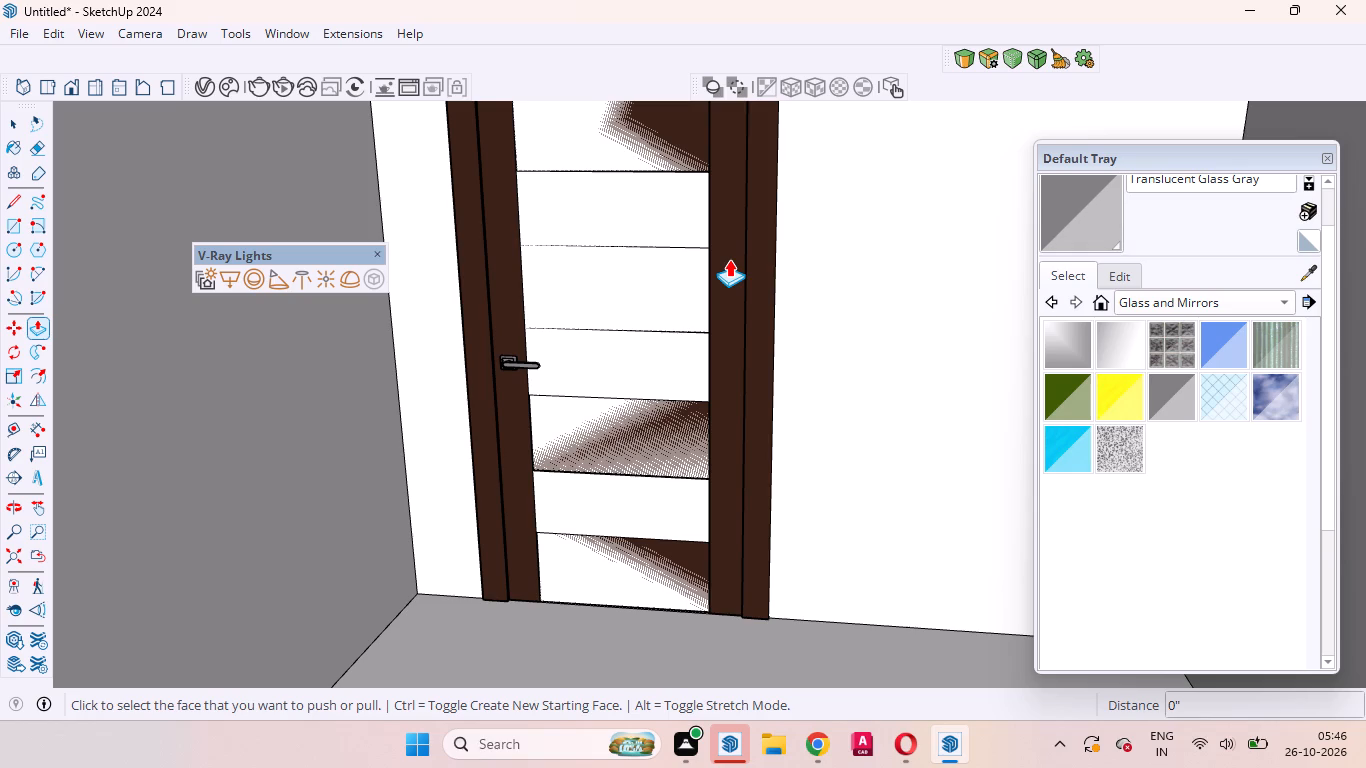
{"action": "key", "text": "space"}
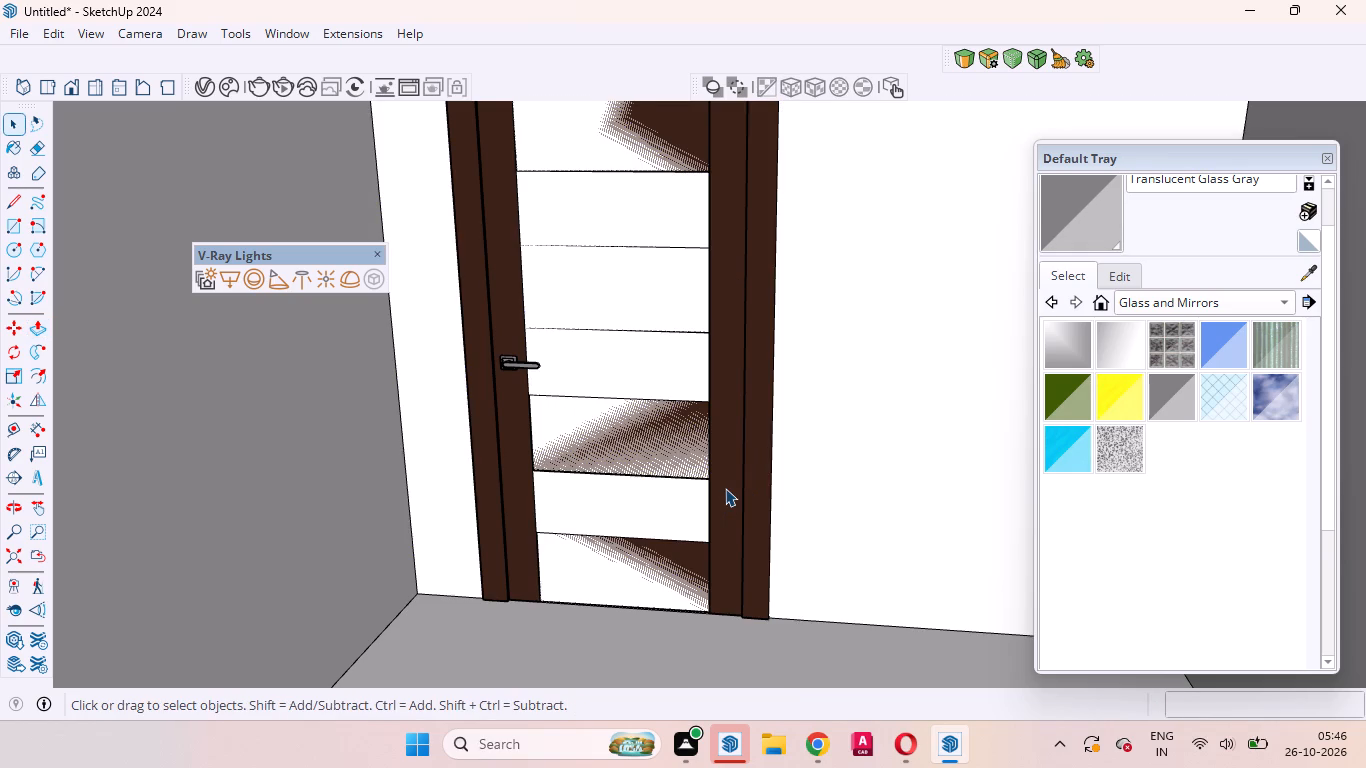
{"action": "left_click", "coordinate": [724, 453]}
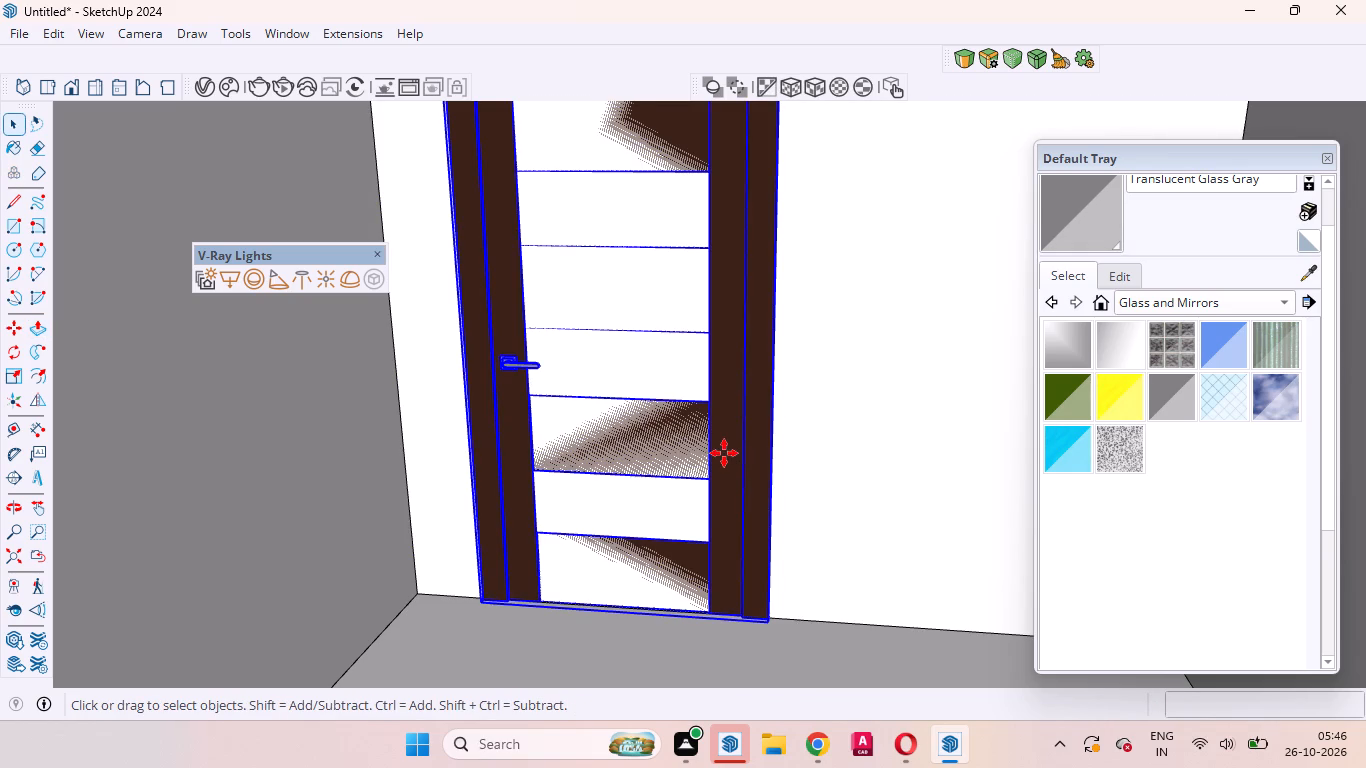
{"action": "key", "text": "m"}
{"action": "left_click", "coordinate": [724, 453]}
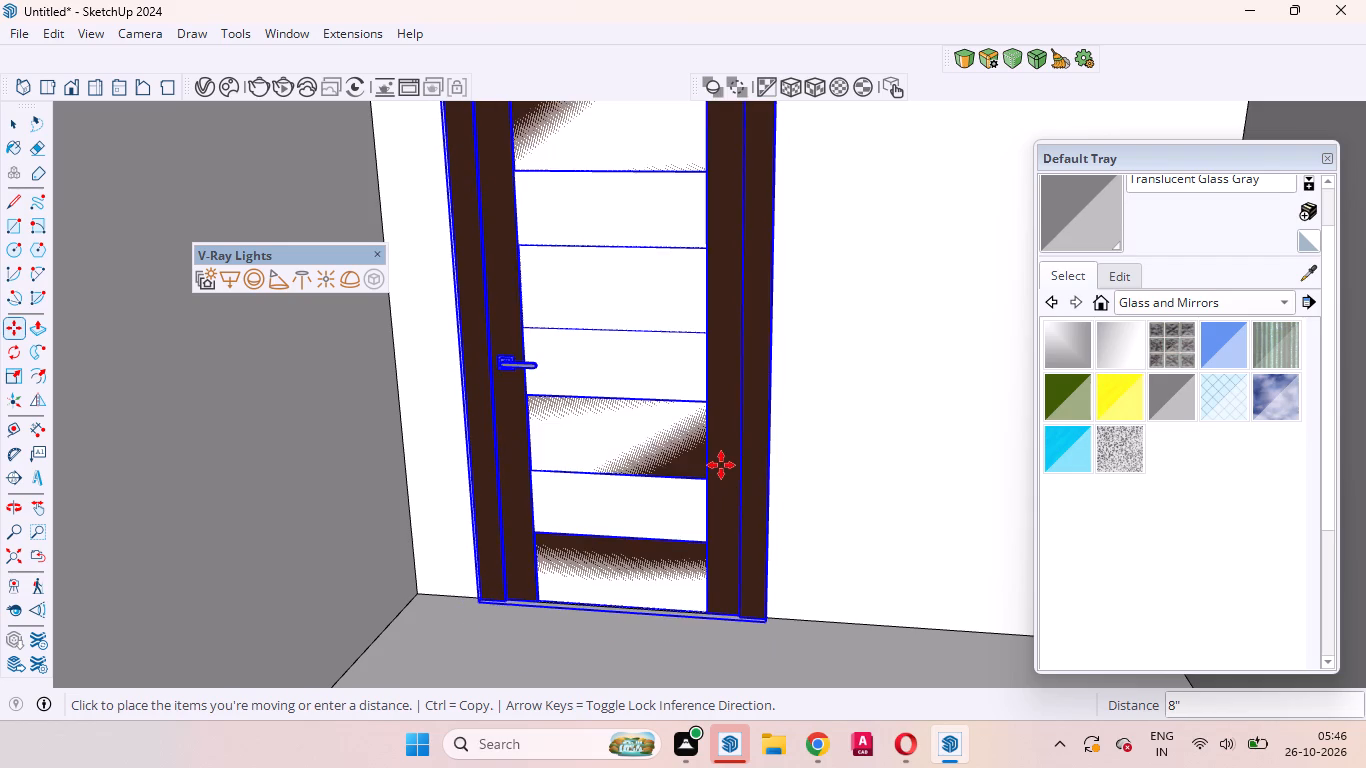
{"action": "left_click", "coordinate": [721, 465]}
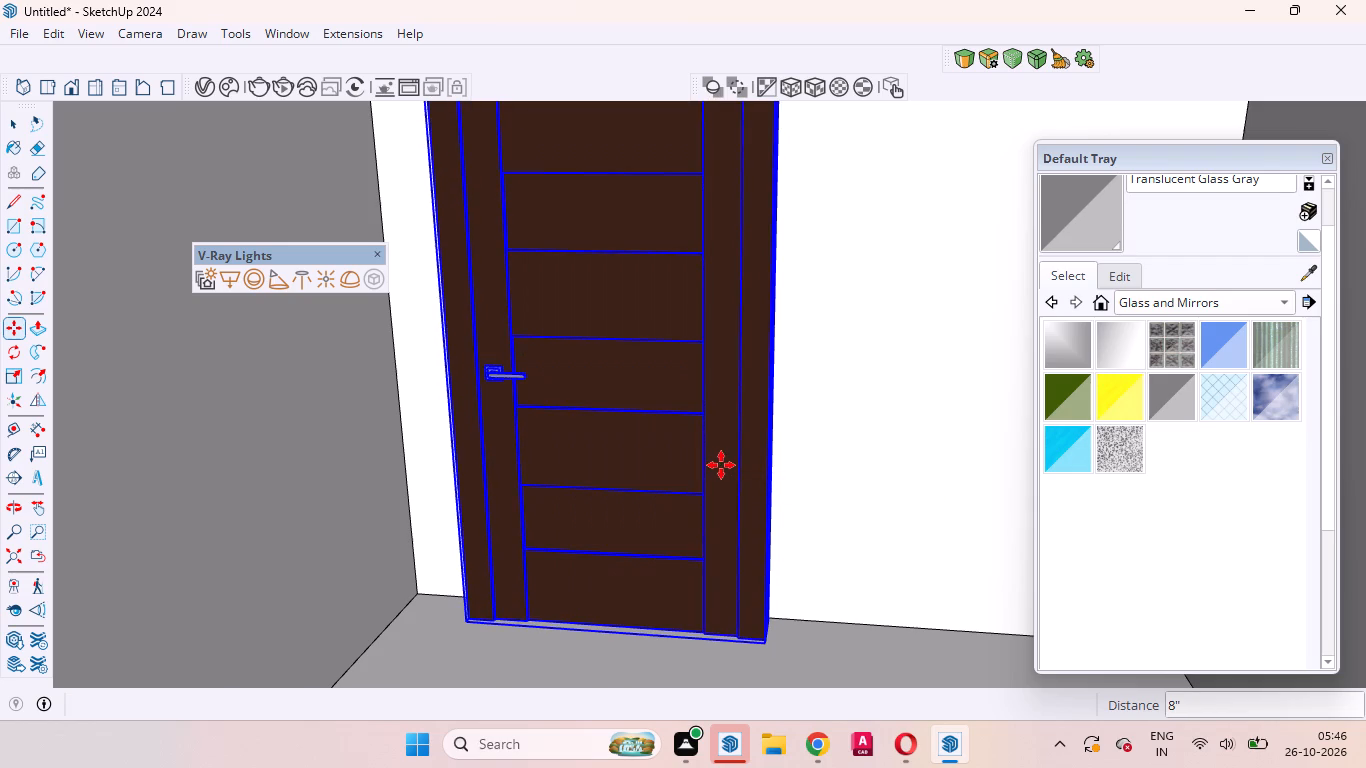
{"action": "key", "text": "space"}
Leave the house group and examine the new door and sofa in the upper-floor recess against the whole front.
{"action": "scroll", "coordinate": [721, 465], "scroll_direction": "up", "scroll_amount": 1}
{"action": "scroll", "coordinate": [721, 465], "scroll_direction": "down", "scroll_amount": 11}
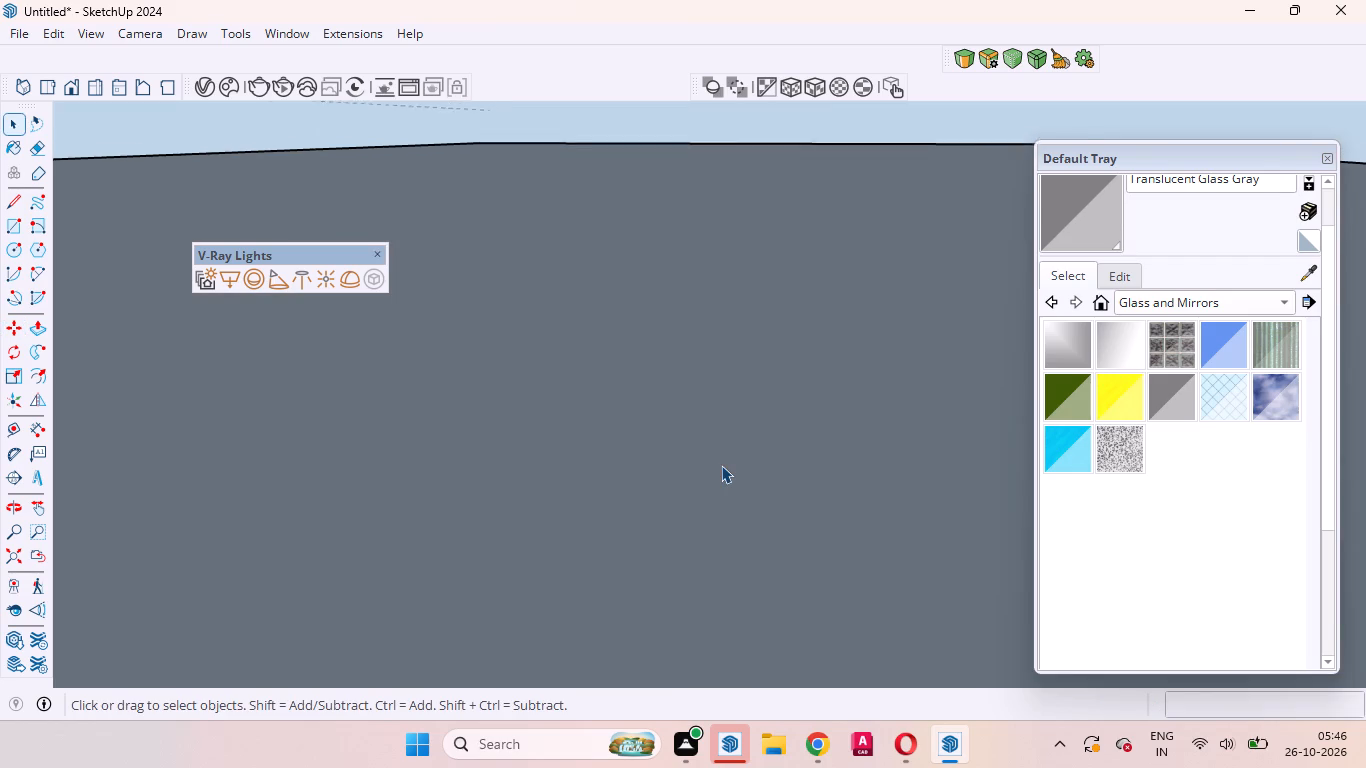
{"action": "scroll", "coordinate": [721, 465], "scroll_direction": "down", "scroll_amount": 20}
{"action": "scroll", "coordinate": [721, 465], "scroll_direction": "down", "scroll_amount": 14}
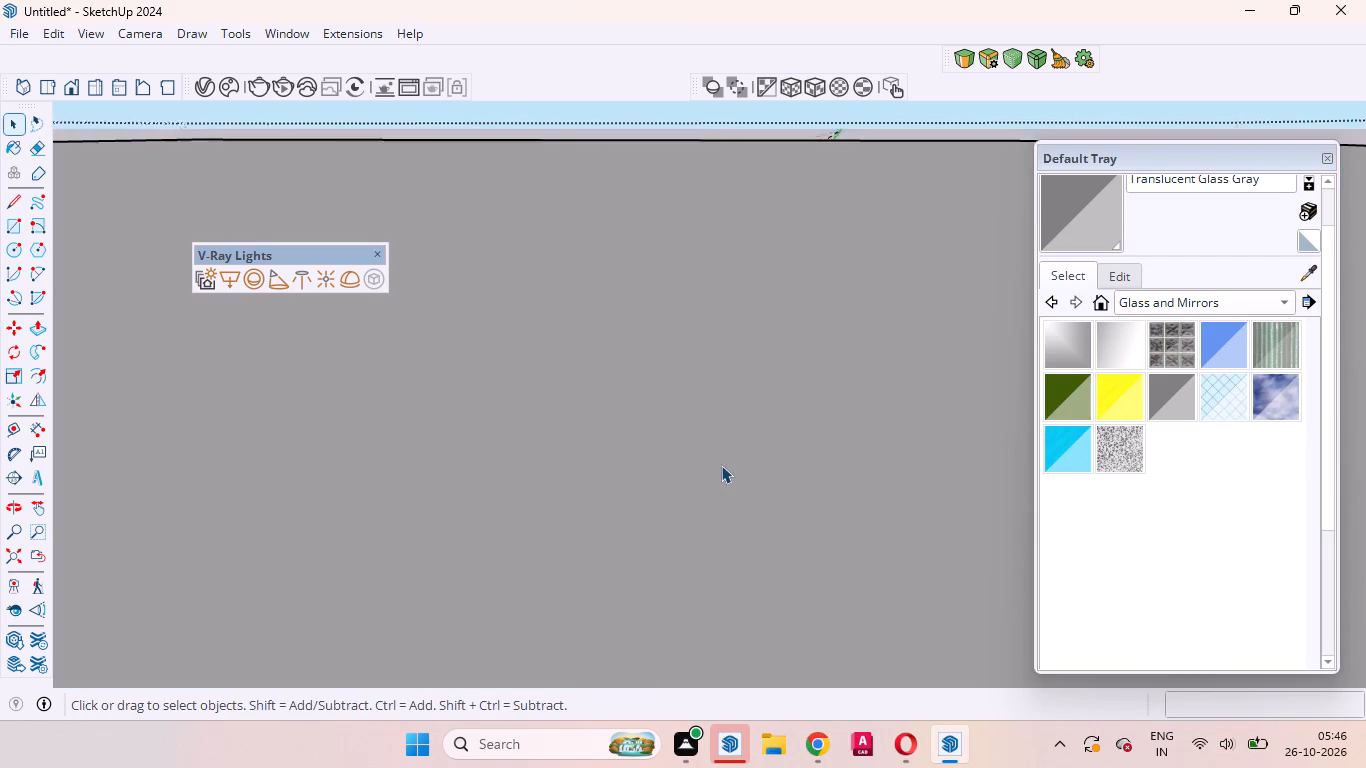
{"action": "scroll", "coordinate": [721, 465], "scroll_direction": "down", "scroll_amount": 20}
{"action": "scroll", "coordinate": [721, 465], "scroll_direction": "down", "scroll_amount": 20}
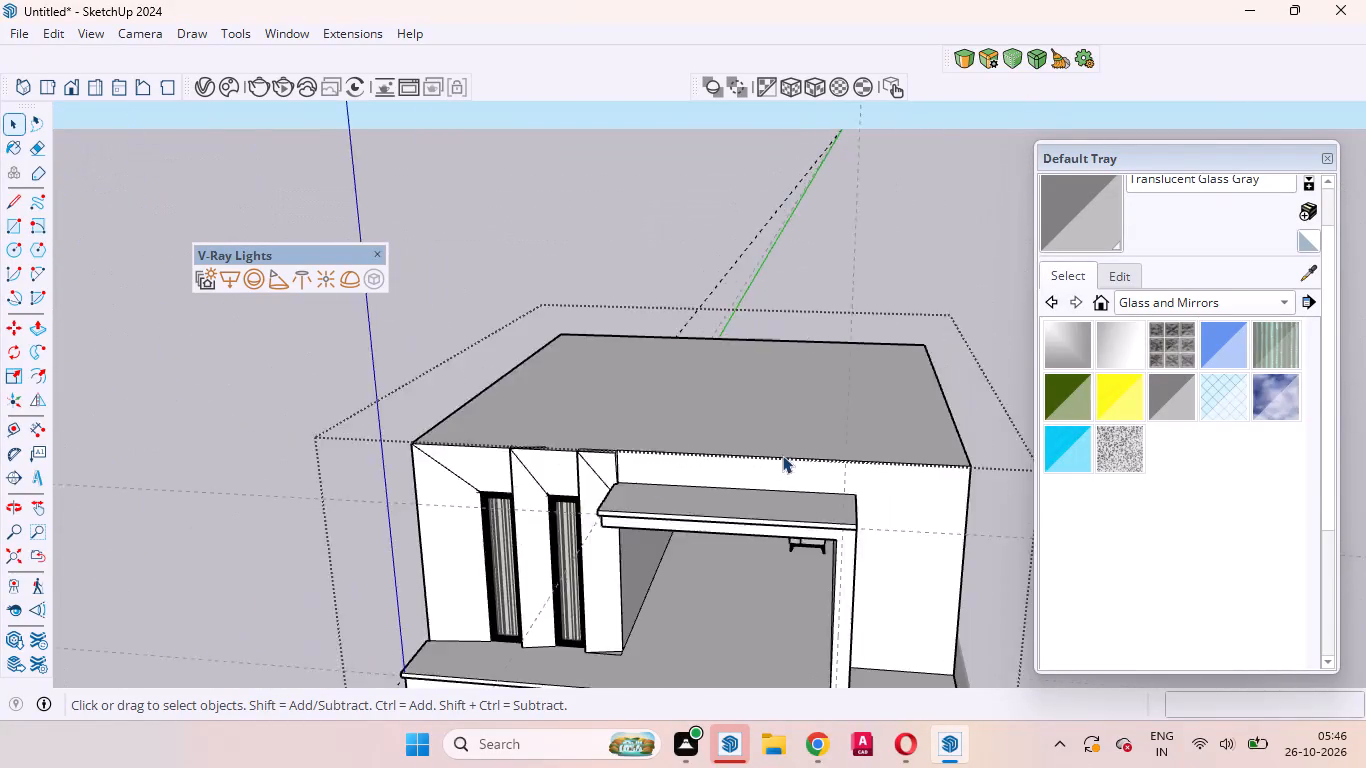
{"action": "scroll", "coordinate": [782, 455], "scroll_direction": "down", "scroll_amount": 5}
{"action": "scroll", "coordinate": [768, 575], "scroll_direction": "up", "scroll_amount": 4}
{"action": "middle_click_drag", "start_coordinate": [770, 572], "coordinate": [799, 504]}
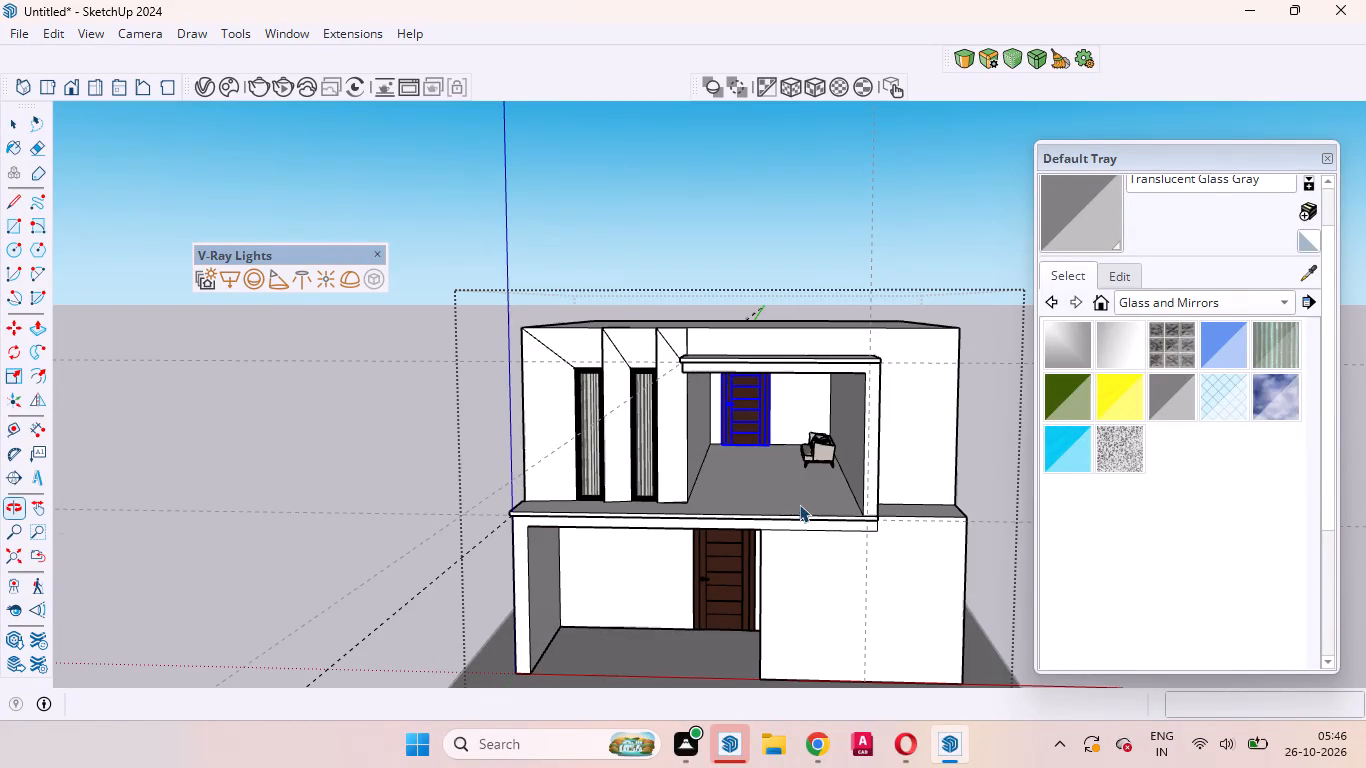
{"action": "left_click", "coordinate": [358, 537]}
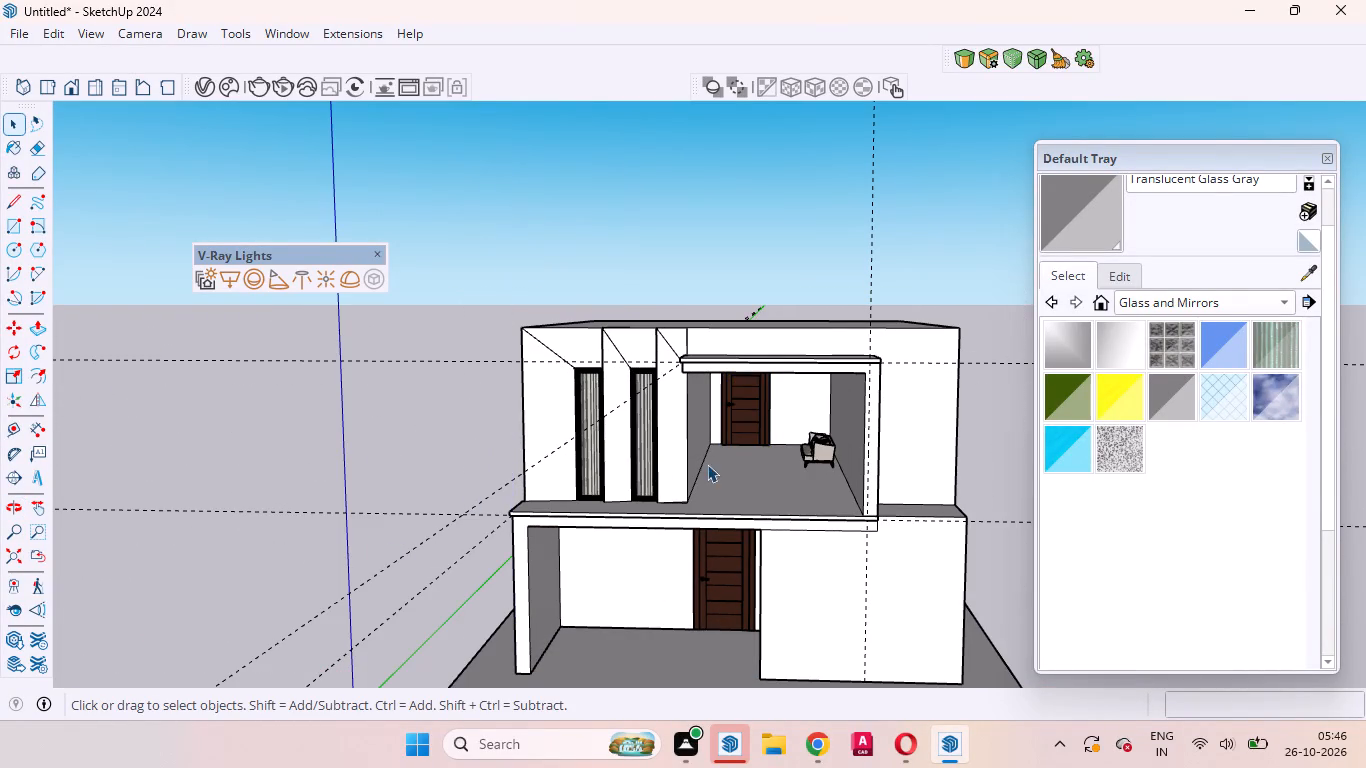
{"action": "scroll", "coordinate": [766, 460], "scroll_direction": "up", "scroll_amount": 7}
{"action": "middle_click", "coordinate": [762, 488]}
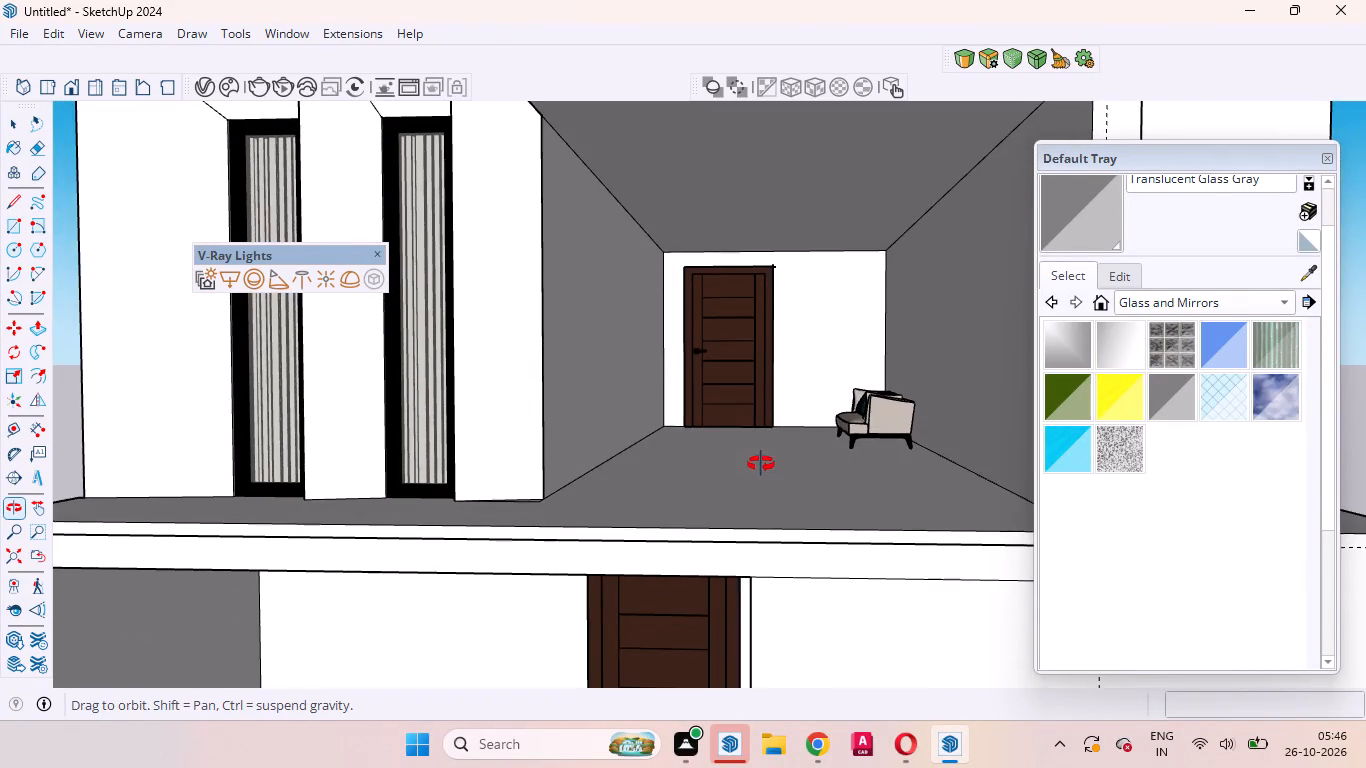
{"action": "scroll", "coordinate": [762, 491], "scroll_direction": "up", "scroll_amount": 1}
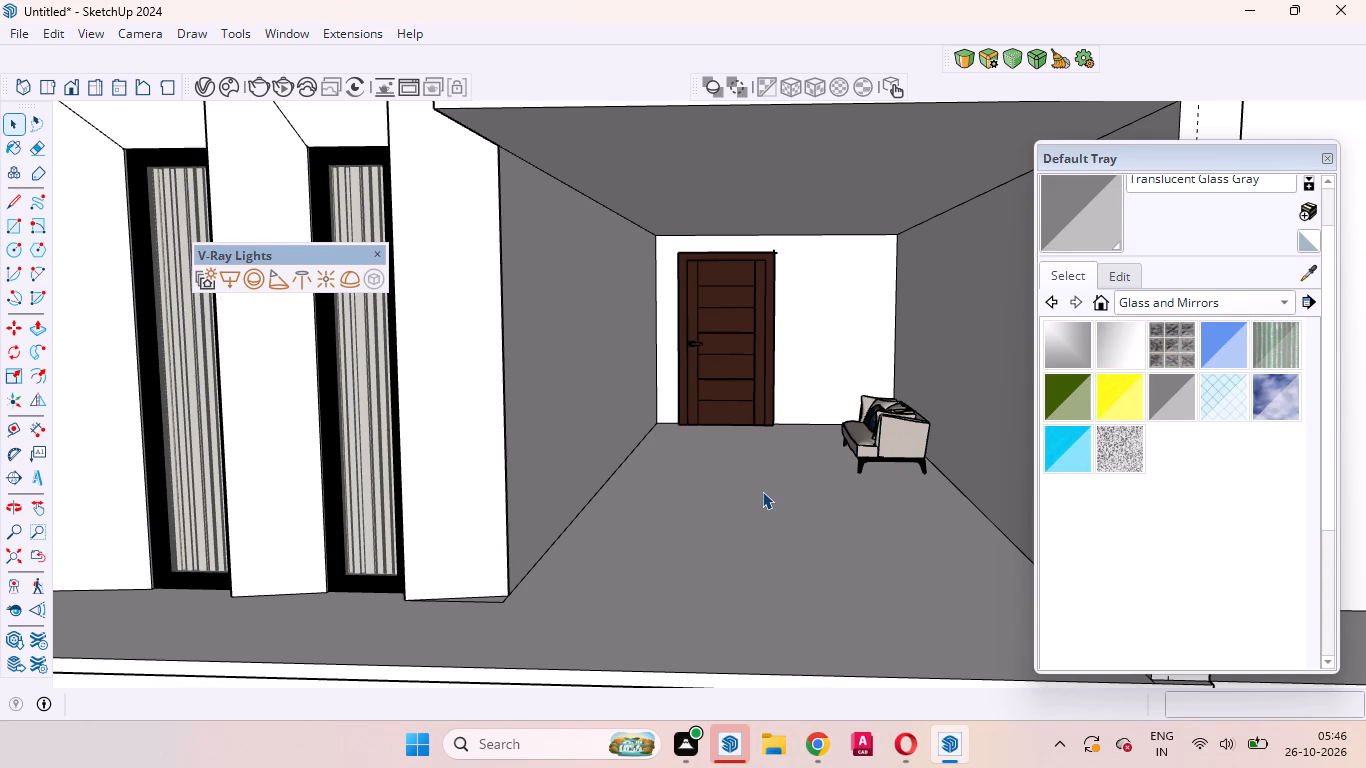
Search 3D Warehouse for "pendent lights".
{"action": "left_click", "coordinate": [298, 41]}
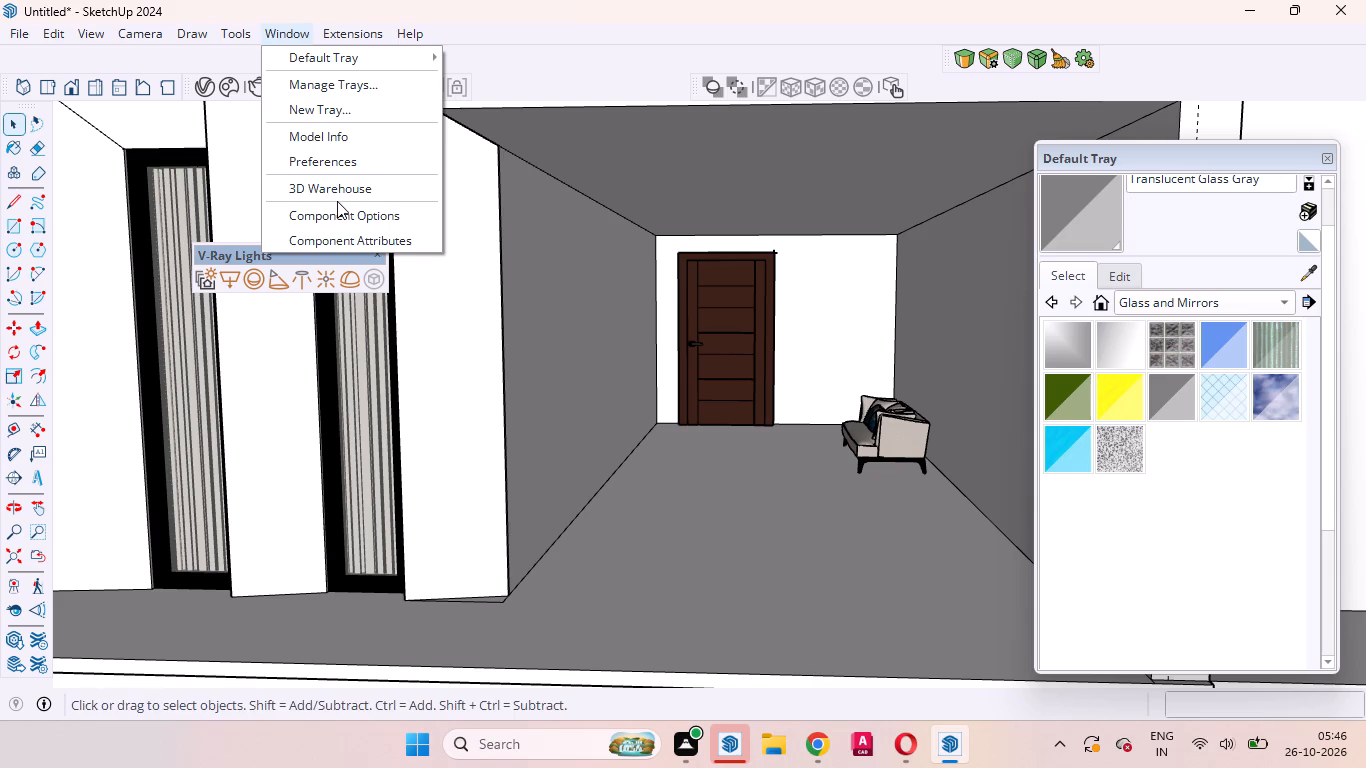
{"action": "left_click", "coordinate": [329, 190]}
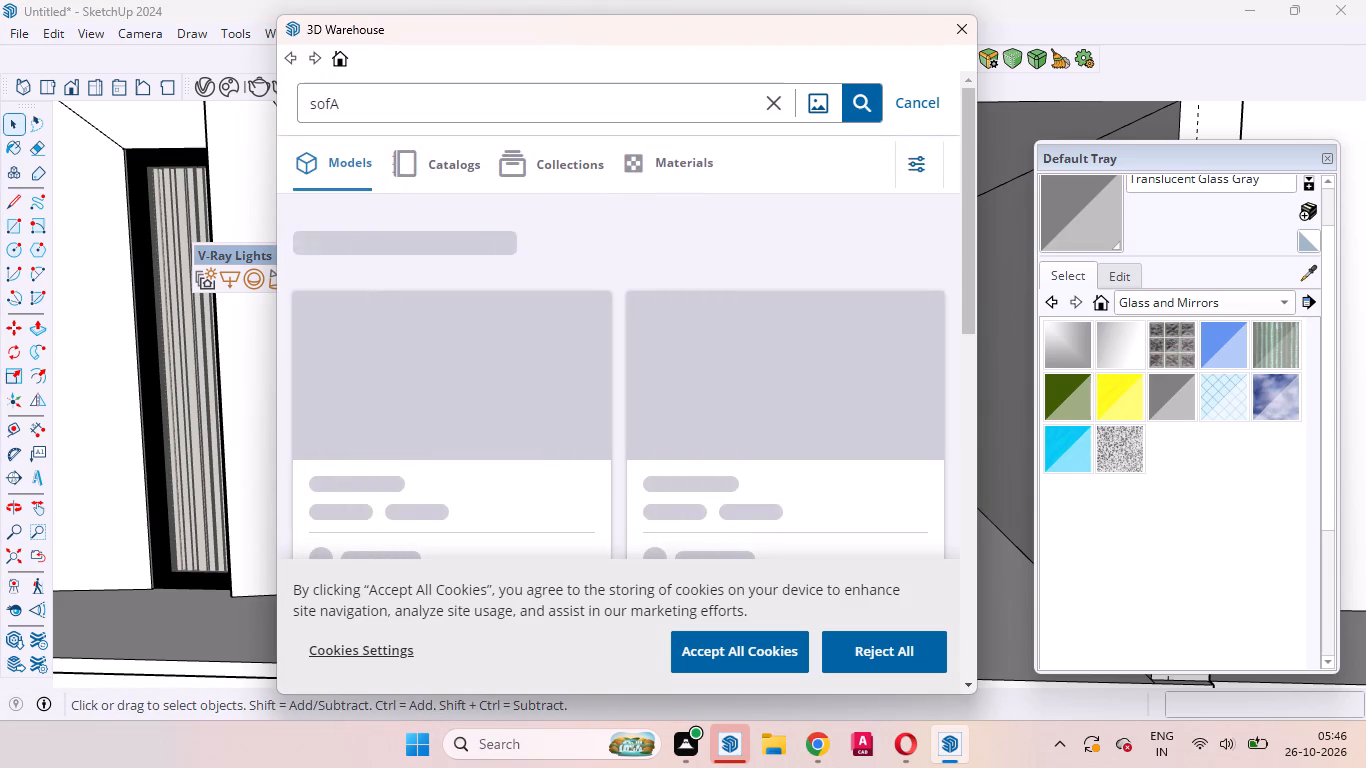
{"action": "left_click", "coordinate": [372, 111]}
{"action": "left_click_drag", "start_coordinate": [338, 113], "coordinate": [280, 107]}
{"action": "key", "text": "BackSpace"}
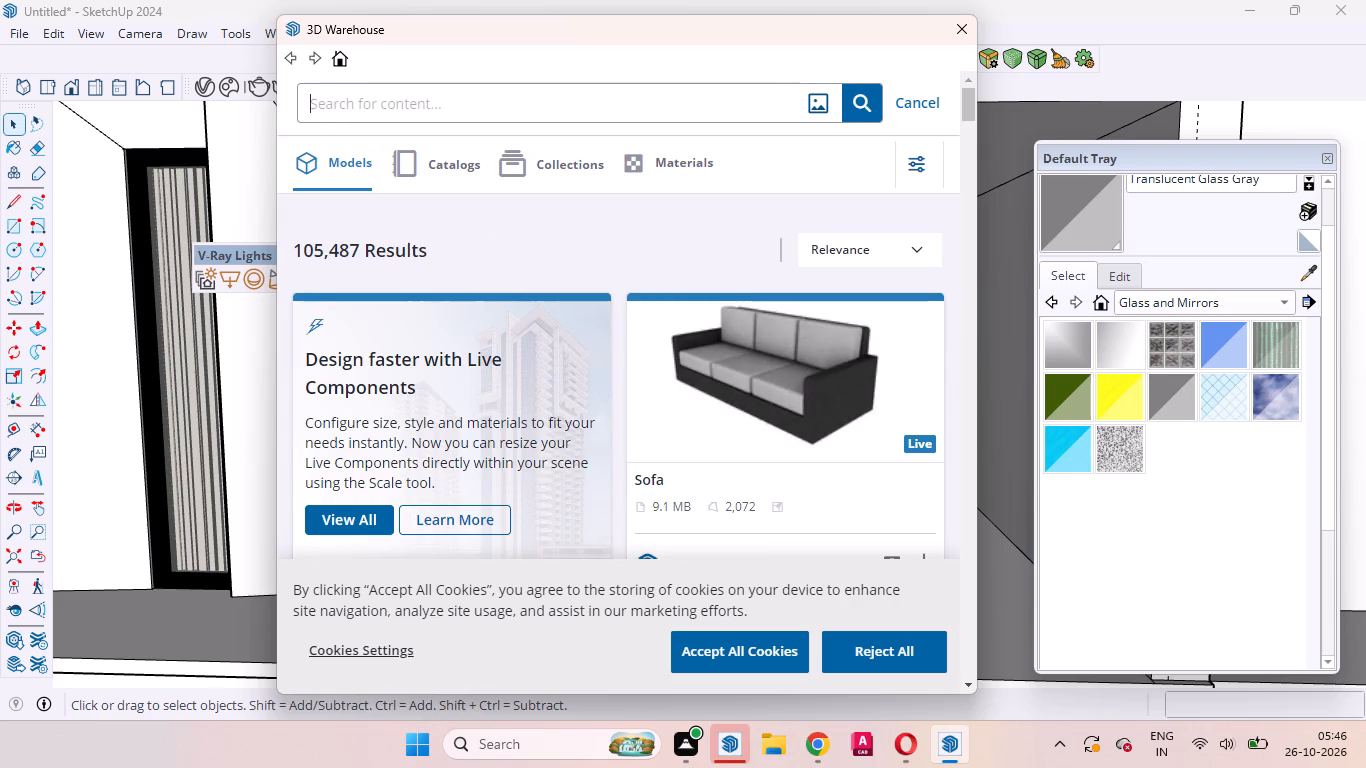
{"action": "key", "text": "p"}
{"action": "key", "text": "e"}
{"action": "type", "text": "nde"}
{"action": "type", "text": "nt"}
{"action": "key", "text": "space"}
{"action": "type", "text": "li"}
{"action": "type", "text": "ghts"}
{"action": "key", "text": "Return"}
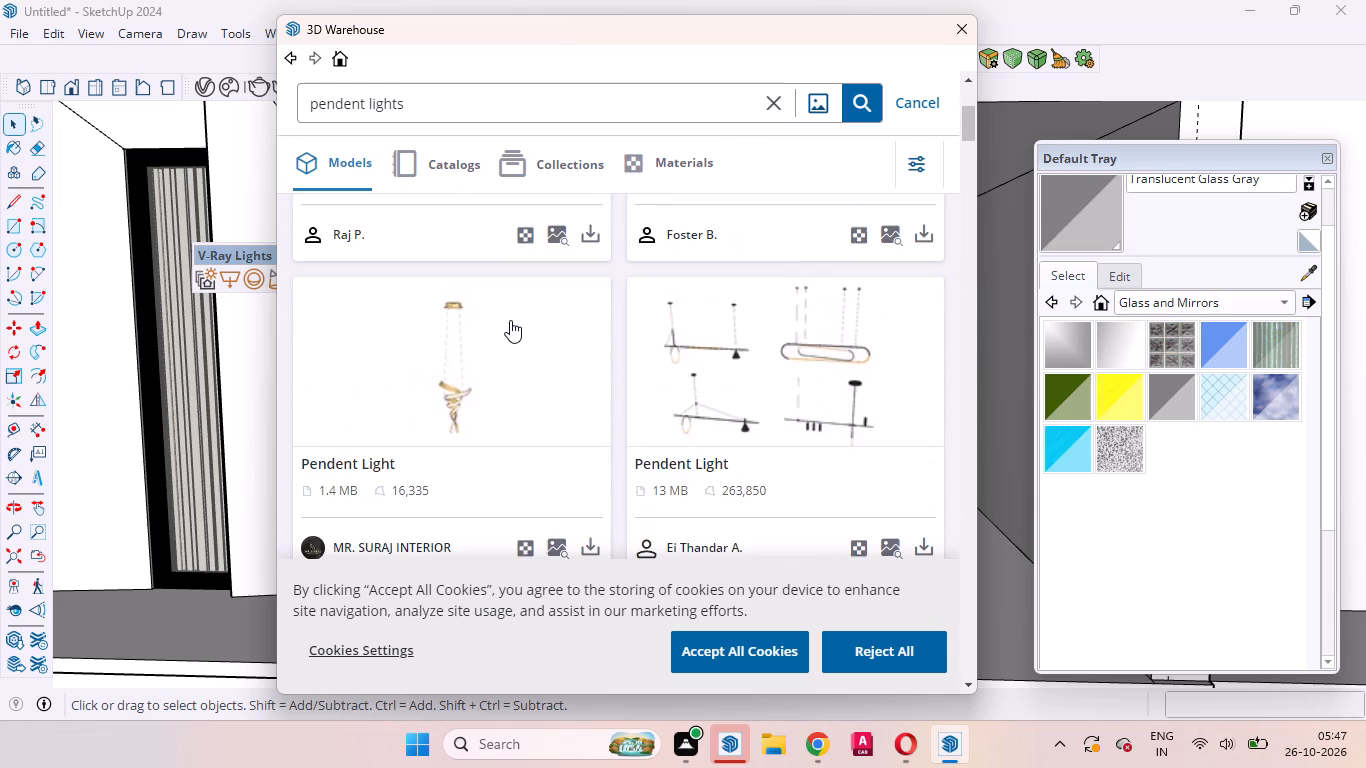
Load the 1.4 MB gold spiral Pendent Light into the model and place it on the recess's rear wall beside the door.
{"action": "left_click", "coordinate": [594, 549]}
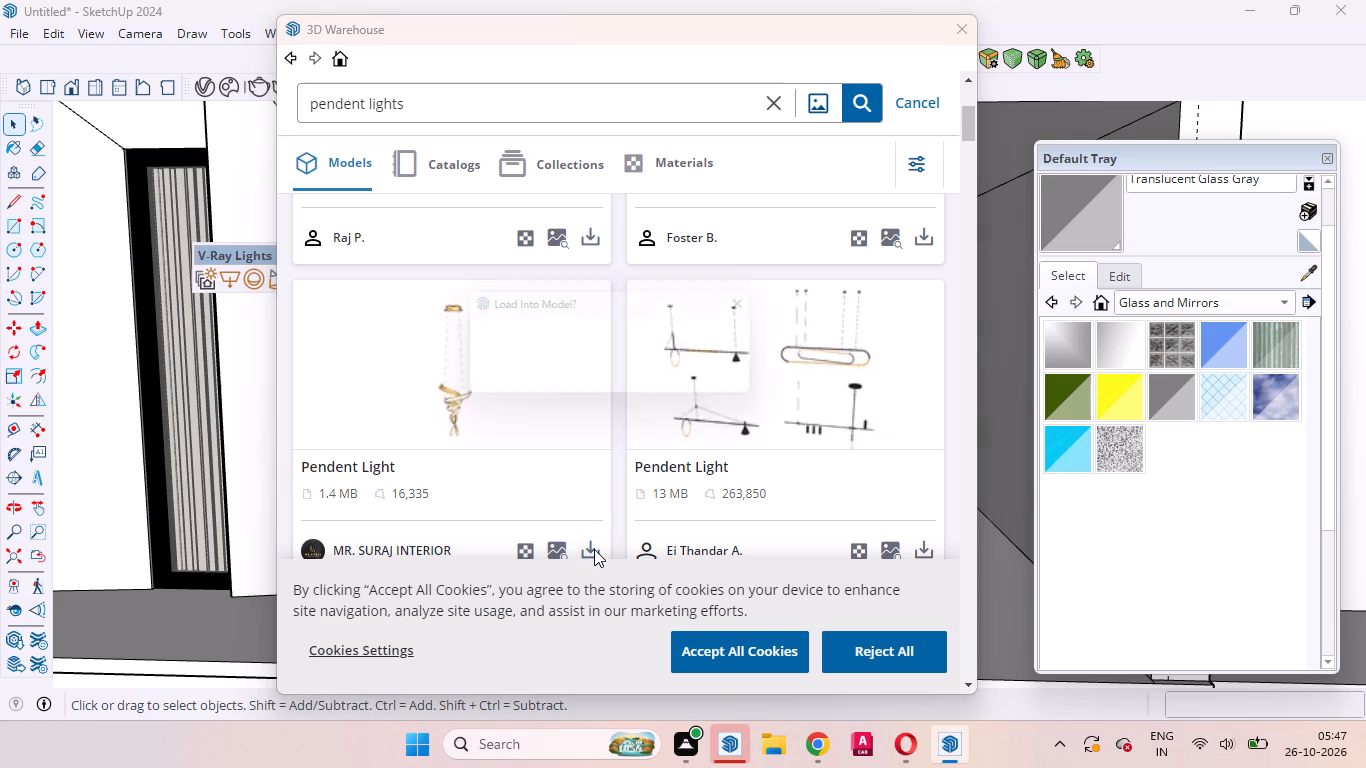
{"action": "left_click", "coordinate": [550, 380]}
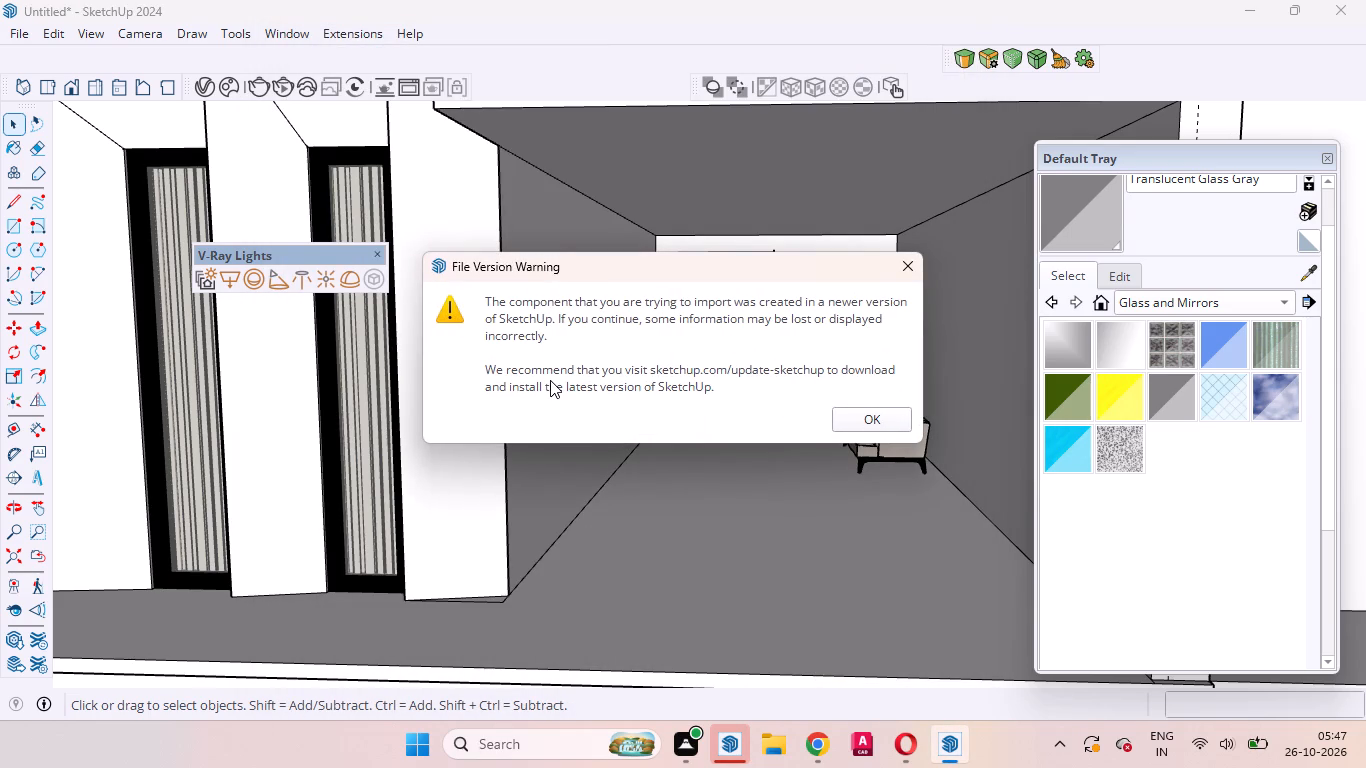
{"action": "left_click", "coordinate": [869, 423]}
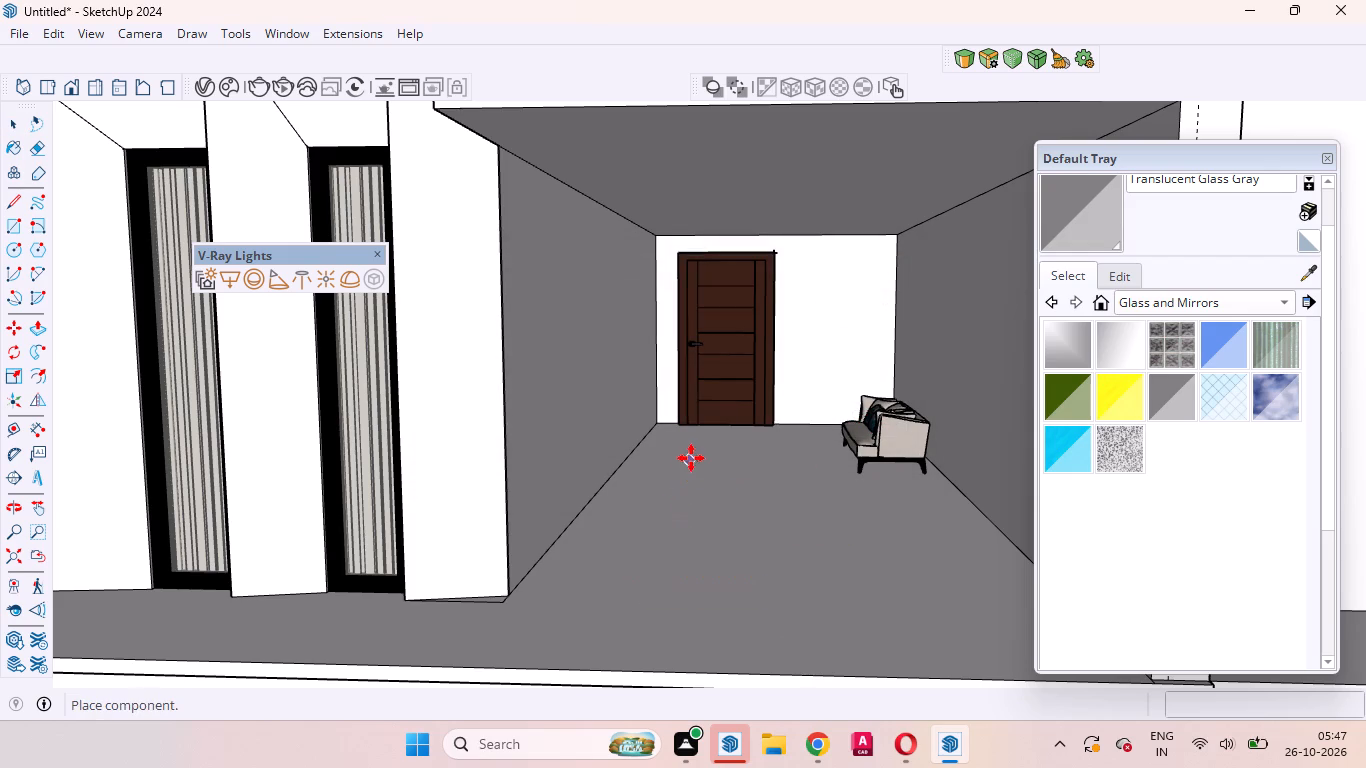
{"action": "left_click", "coordinate": [785, 278]}
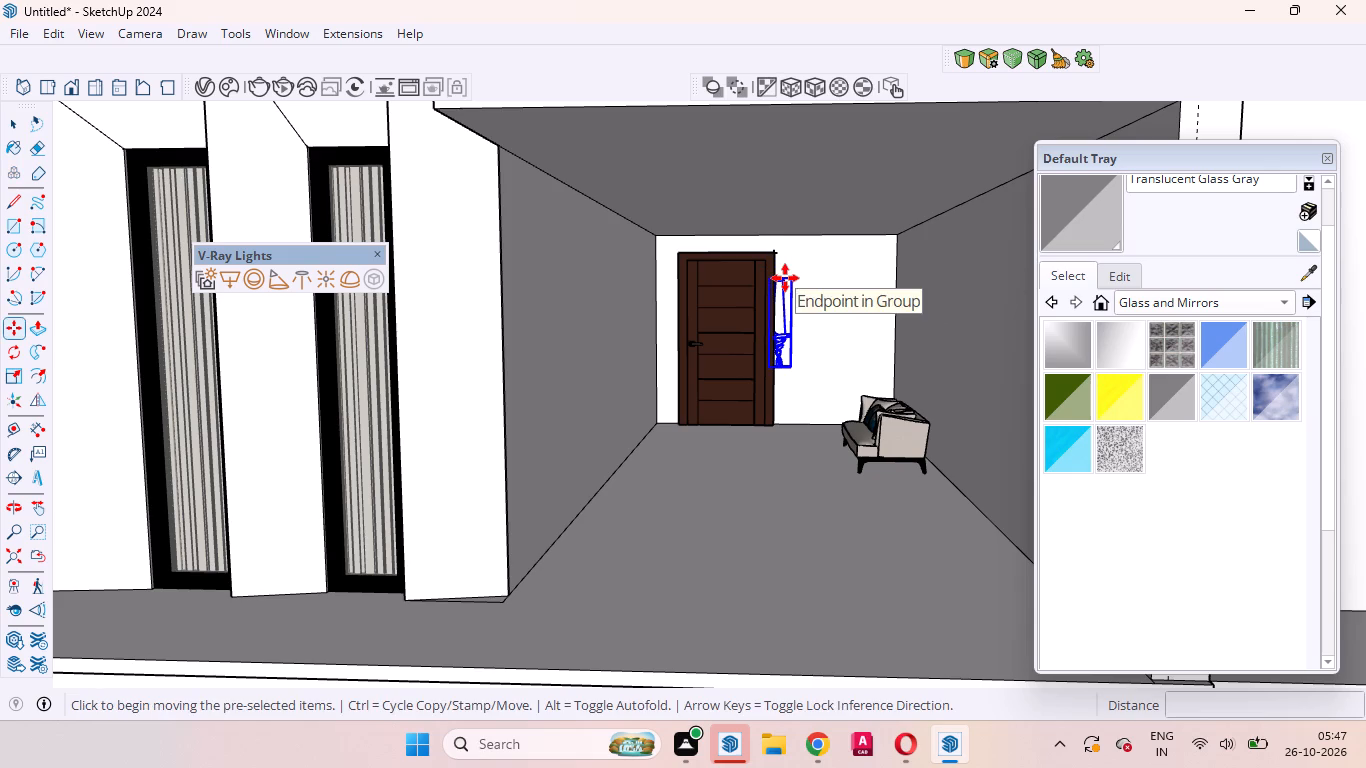
{"action": "key", "text": "space"}
{"action": "scroll", "coordinate": [785, 278], "scroll_direction": "down", "scroll_amount": 4}
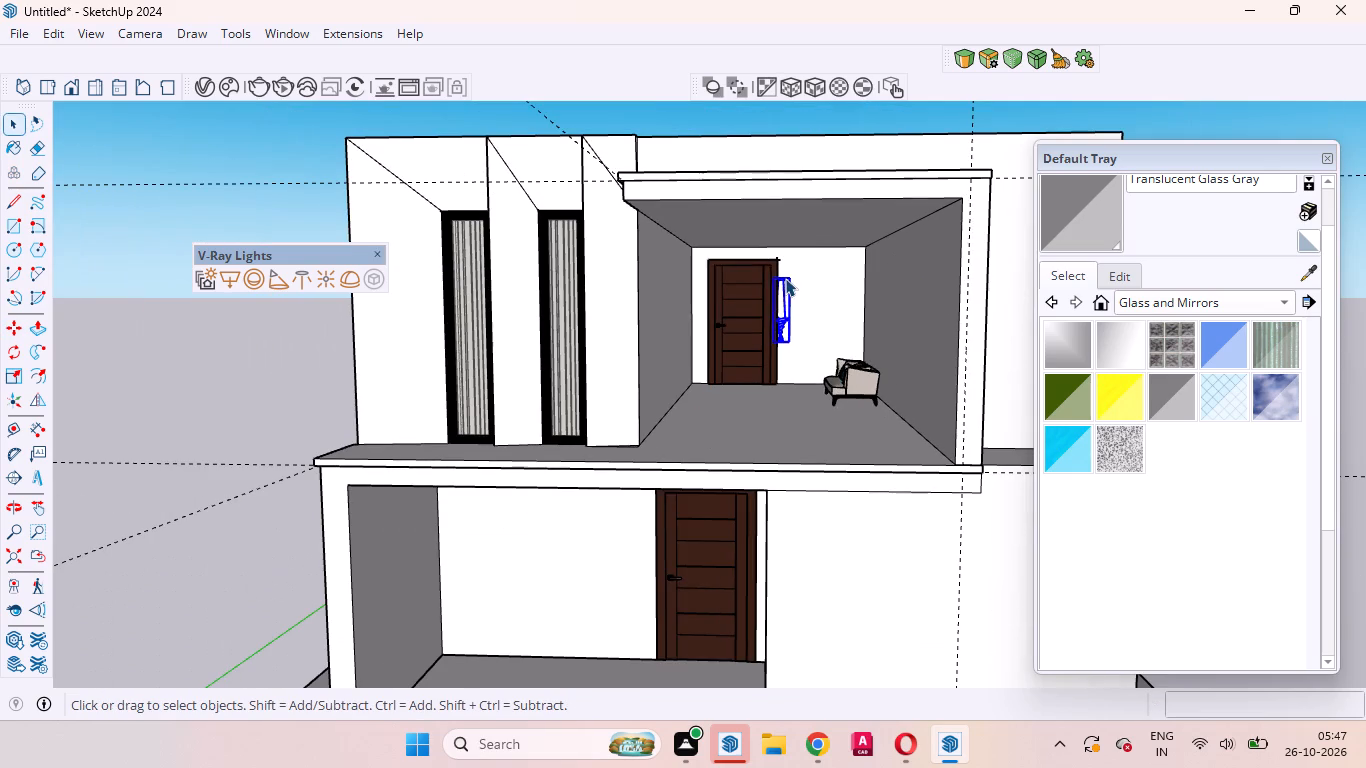
Open the house group for editing and select the ceiling face of the upper-floor recess.
{"action": "middle_click", "coordinate": [785, 278]}
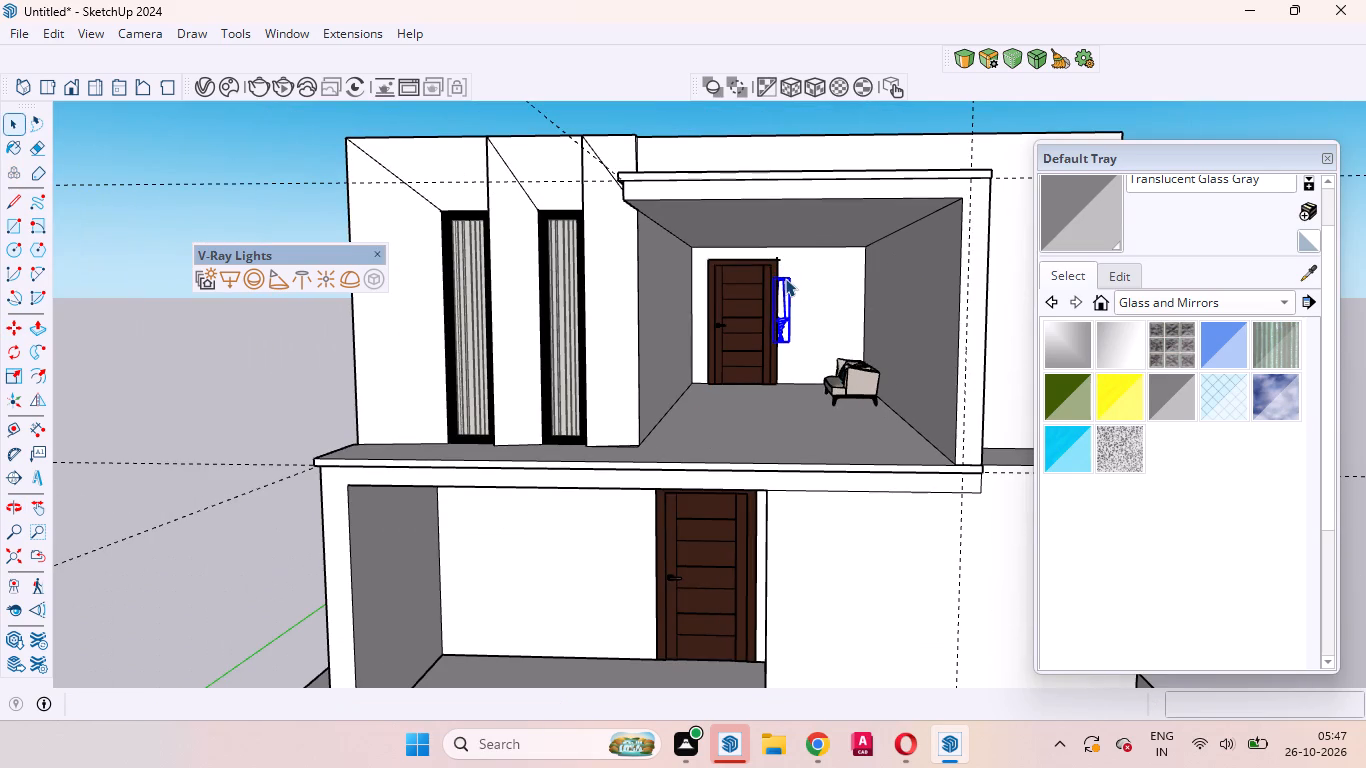
{"action": "scroll", "coordinate": [718, 202], "scroll_direction": "up", "scroll_amount": 5}
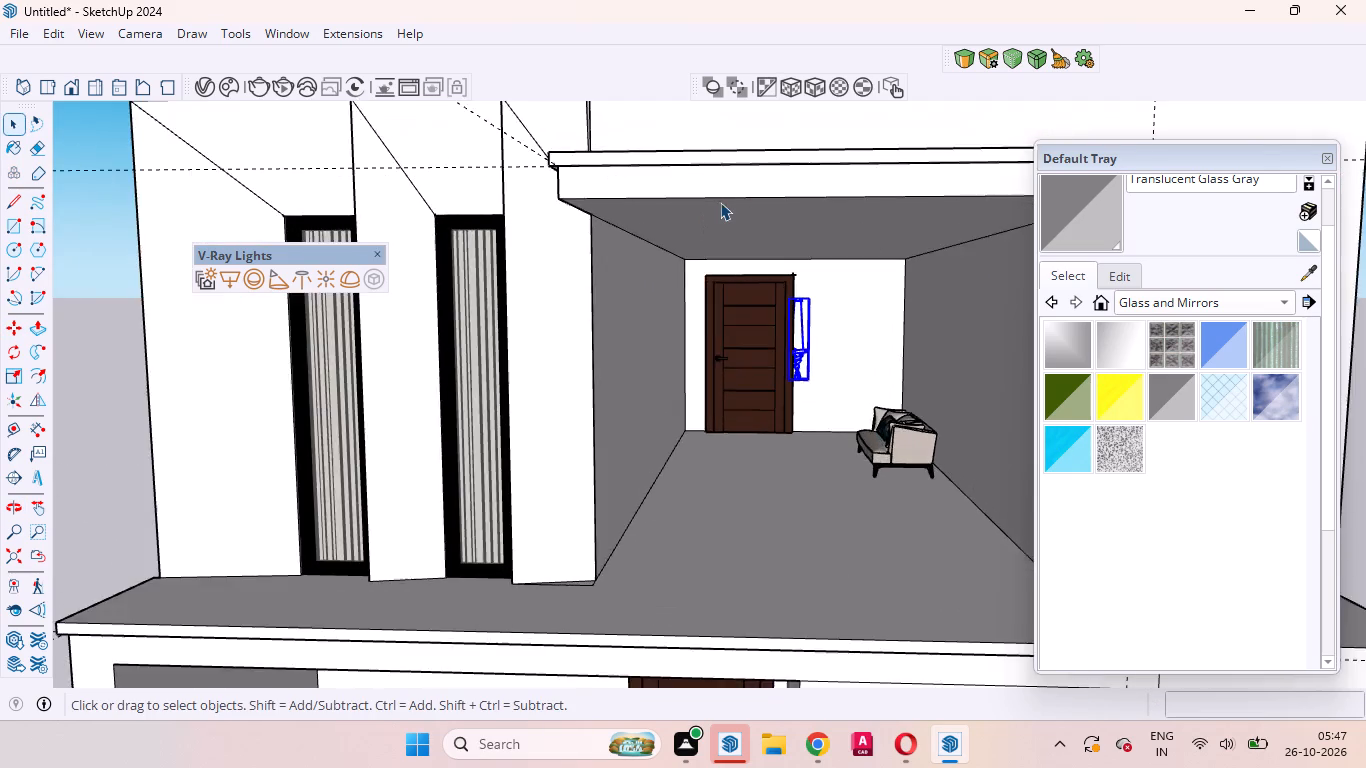
{"action": "scroll", "coordinate": [720, 202], "scroll_direction": "up", "scroll_amount": 3}
{"action": "middle_click_drag", "start_coordinate": [740, 272], "coordinate": [748, 239]}
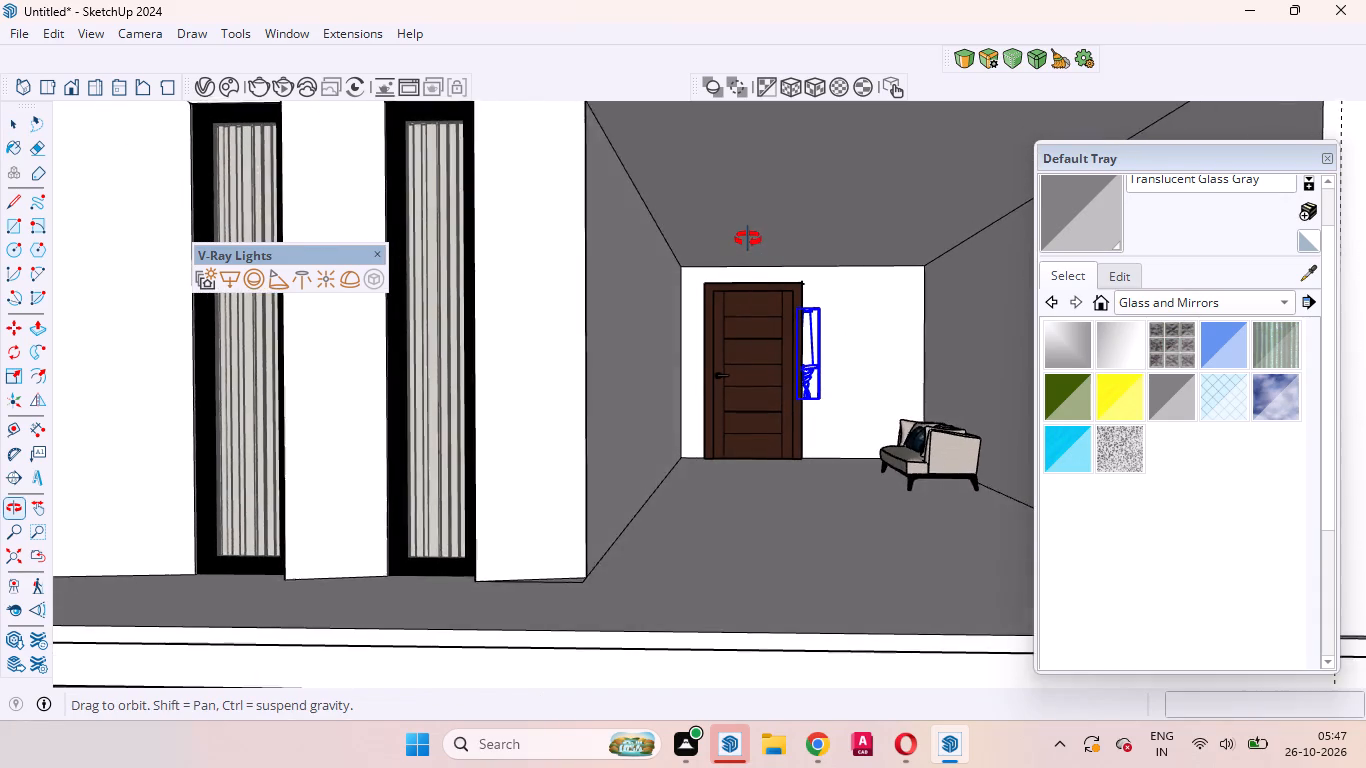
{"action": "middle_click_drag", "start_coordinate": [748, 239], "coordinate": [731, 244]}
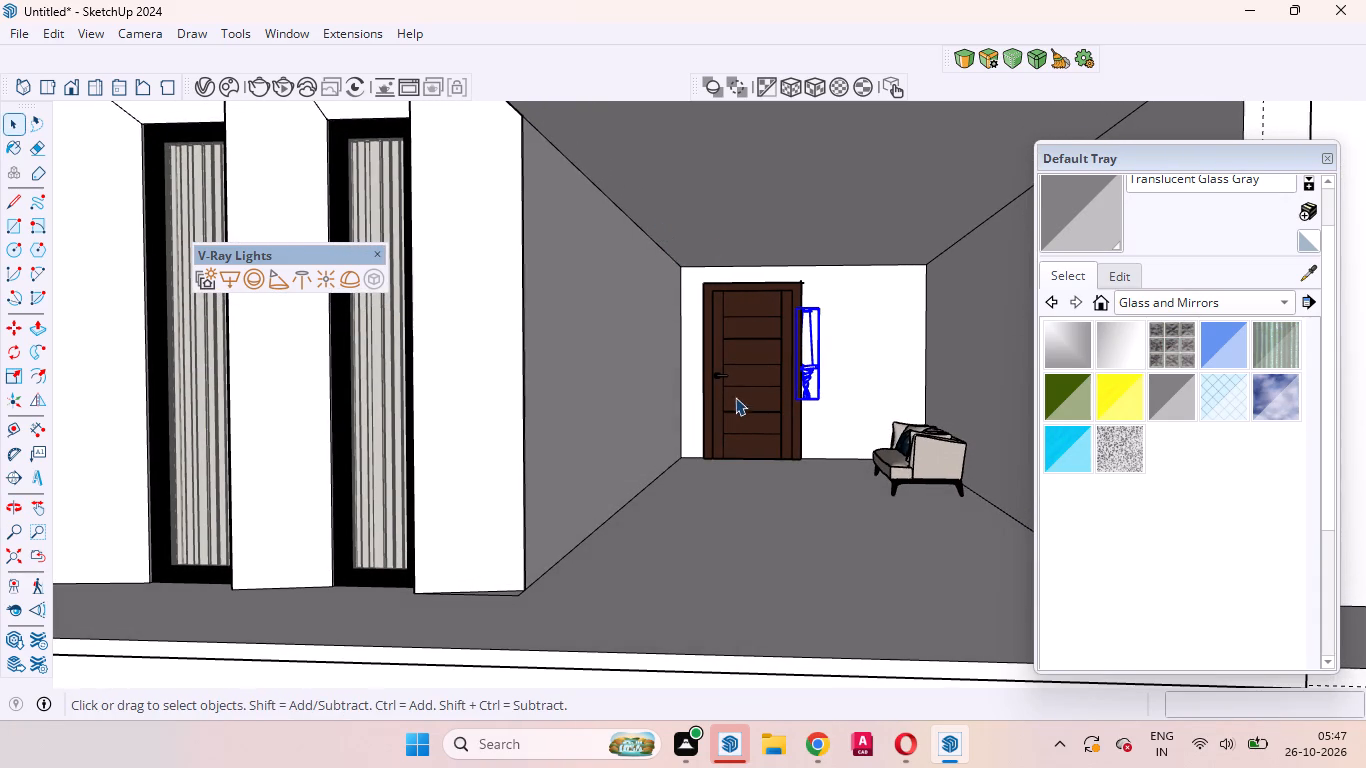
{"action": "scroll", "coordinate": [736, 401], "scroll_direction": "down", "scroll_amount": 3}
{"action": "scroll", "coordinate": [682, 267], "scroll_direction": "up", "scroll_amount": 3}
{"action": "left_click", "coordinate": [682, 267]}
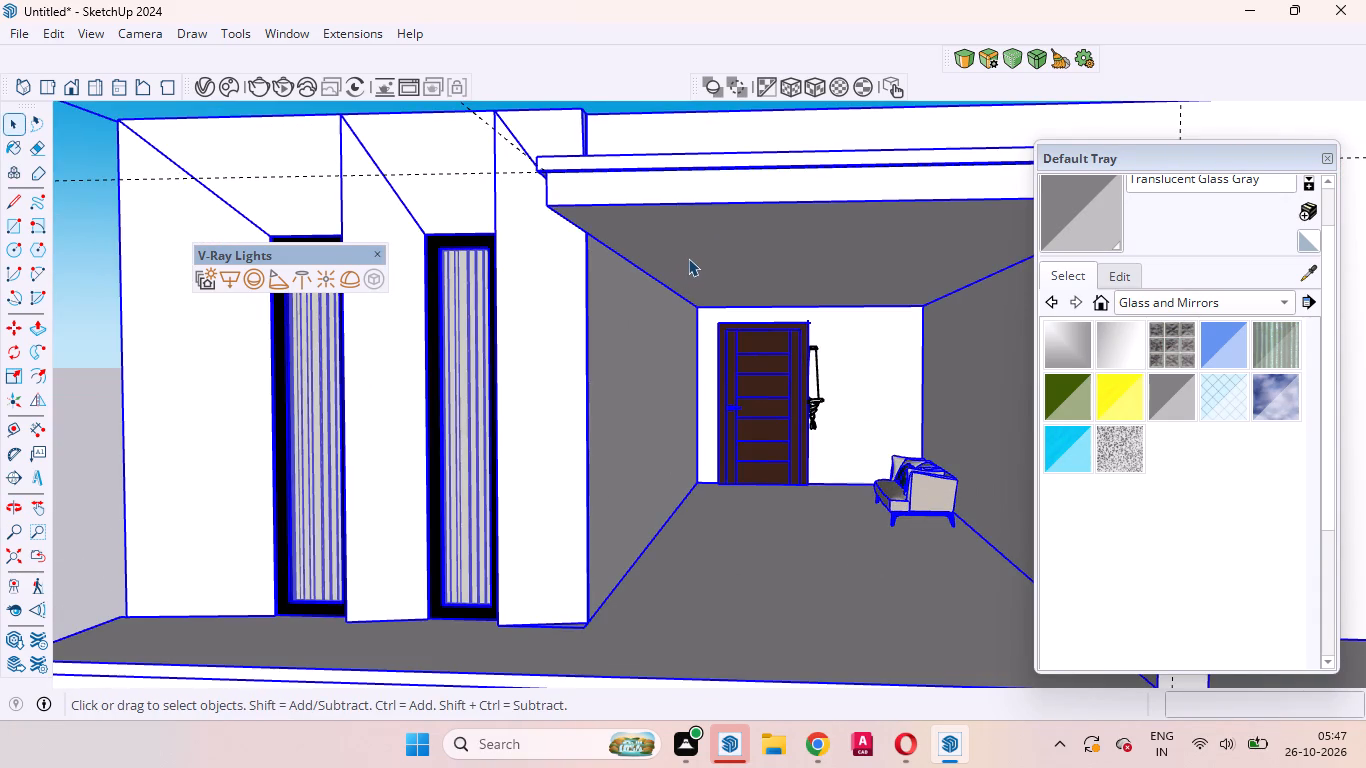
{"action": "triple_click", "coordinate": [691, 257]}
{"action": "left_click", "coordinate": [693, 256]}
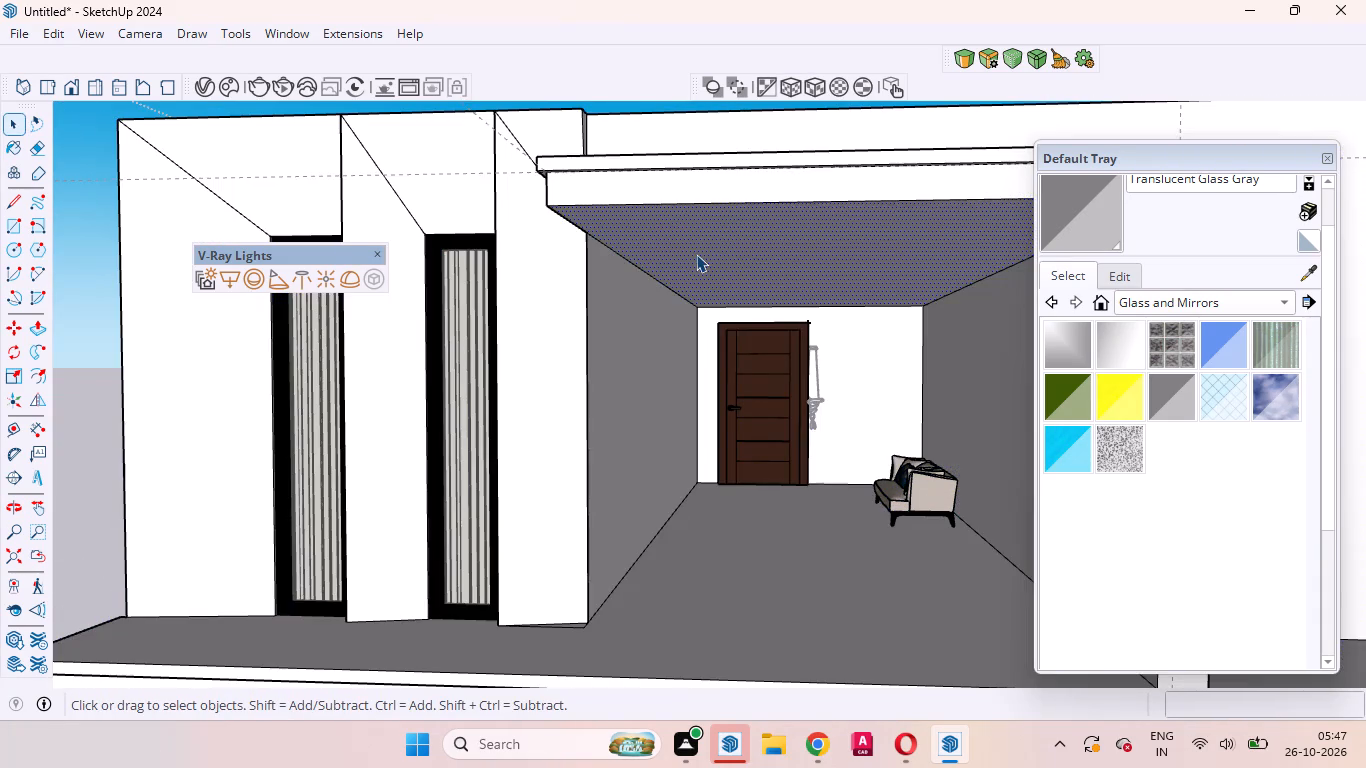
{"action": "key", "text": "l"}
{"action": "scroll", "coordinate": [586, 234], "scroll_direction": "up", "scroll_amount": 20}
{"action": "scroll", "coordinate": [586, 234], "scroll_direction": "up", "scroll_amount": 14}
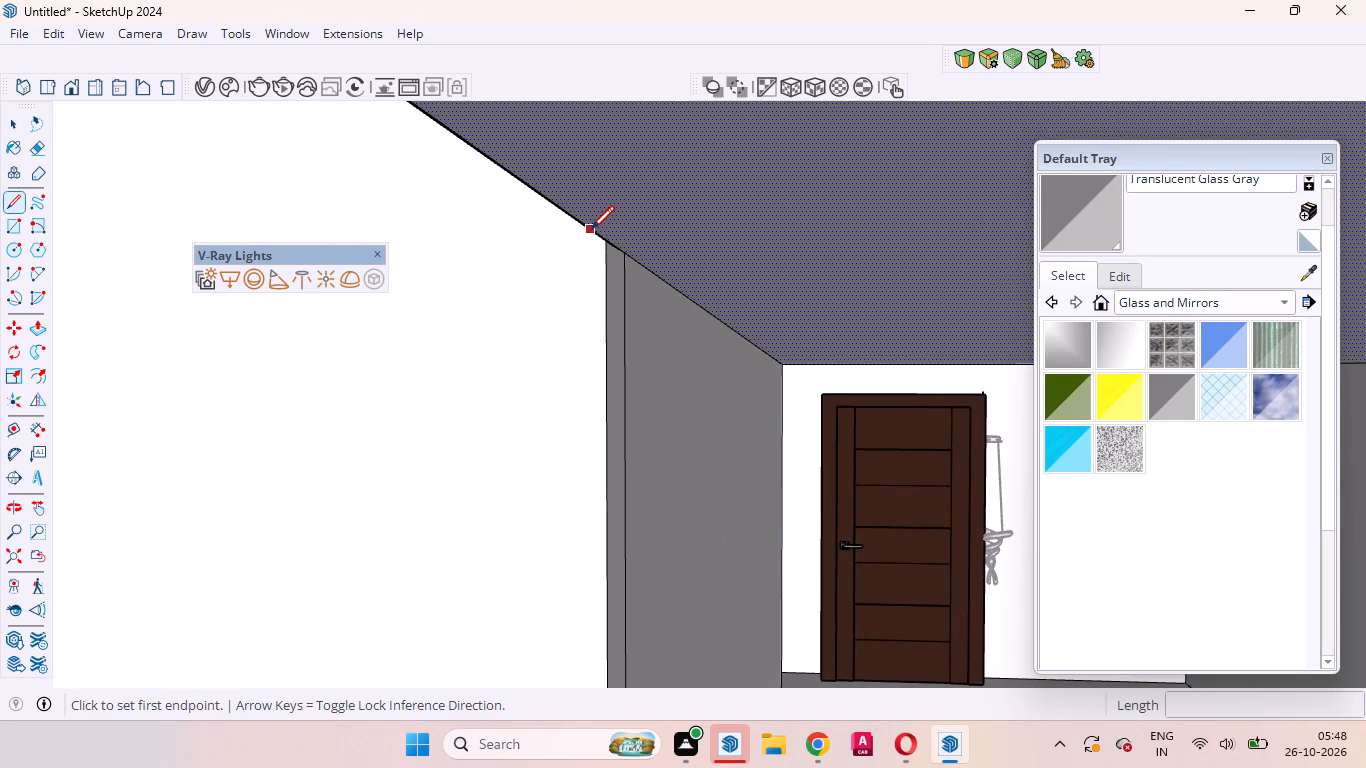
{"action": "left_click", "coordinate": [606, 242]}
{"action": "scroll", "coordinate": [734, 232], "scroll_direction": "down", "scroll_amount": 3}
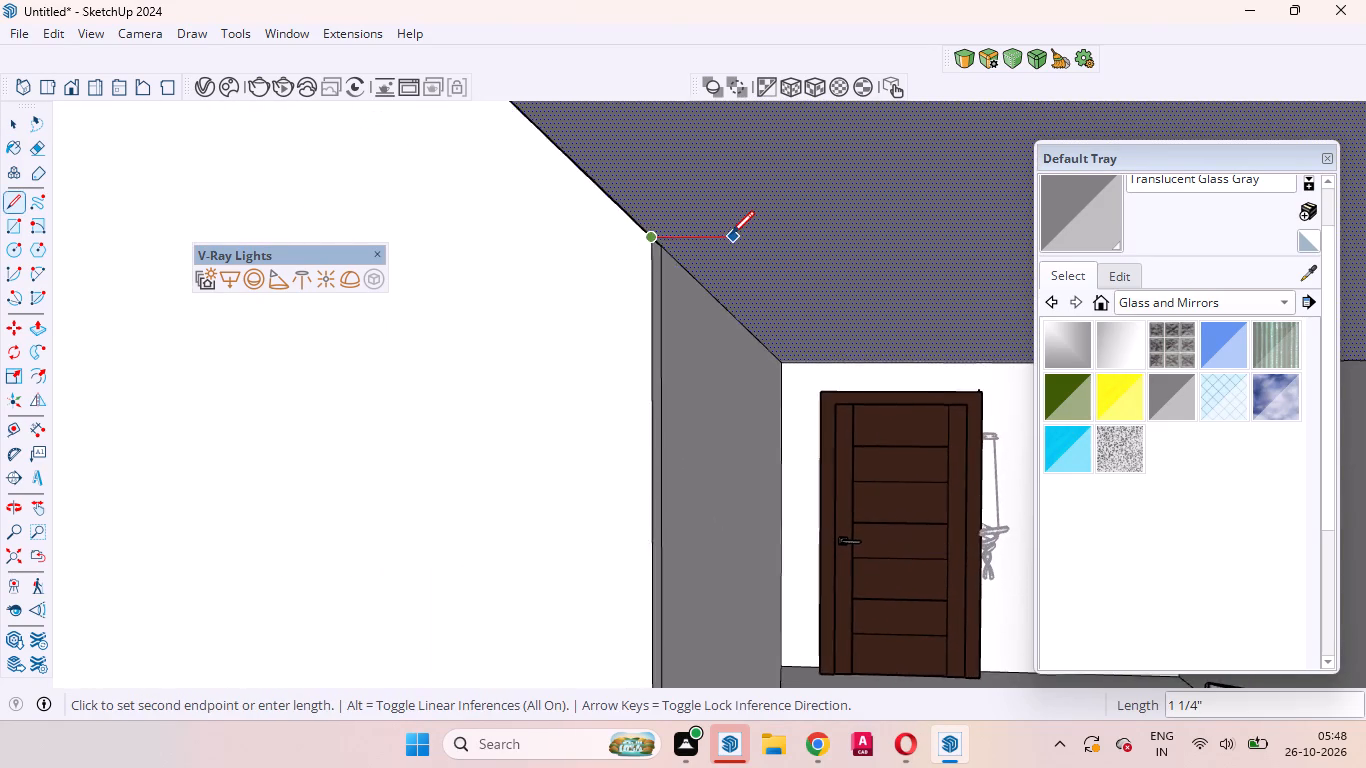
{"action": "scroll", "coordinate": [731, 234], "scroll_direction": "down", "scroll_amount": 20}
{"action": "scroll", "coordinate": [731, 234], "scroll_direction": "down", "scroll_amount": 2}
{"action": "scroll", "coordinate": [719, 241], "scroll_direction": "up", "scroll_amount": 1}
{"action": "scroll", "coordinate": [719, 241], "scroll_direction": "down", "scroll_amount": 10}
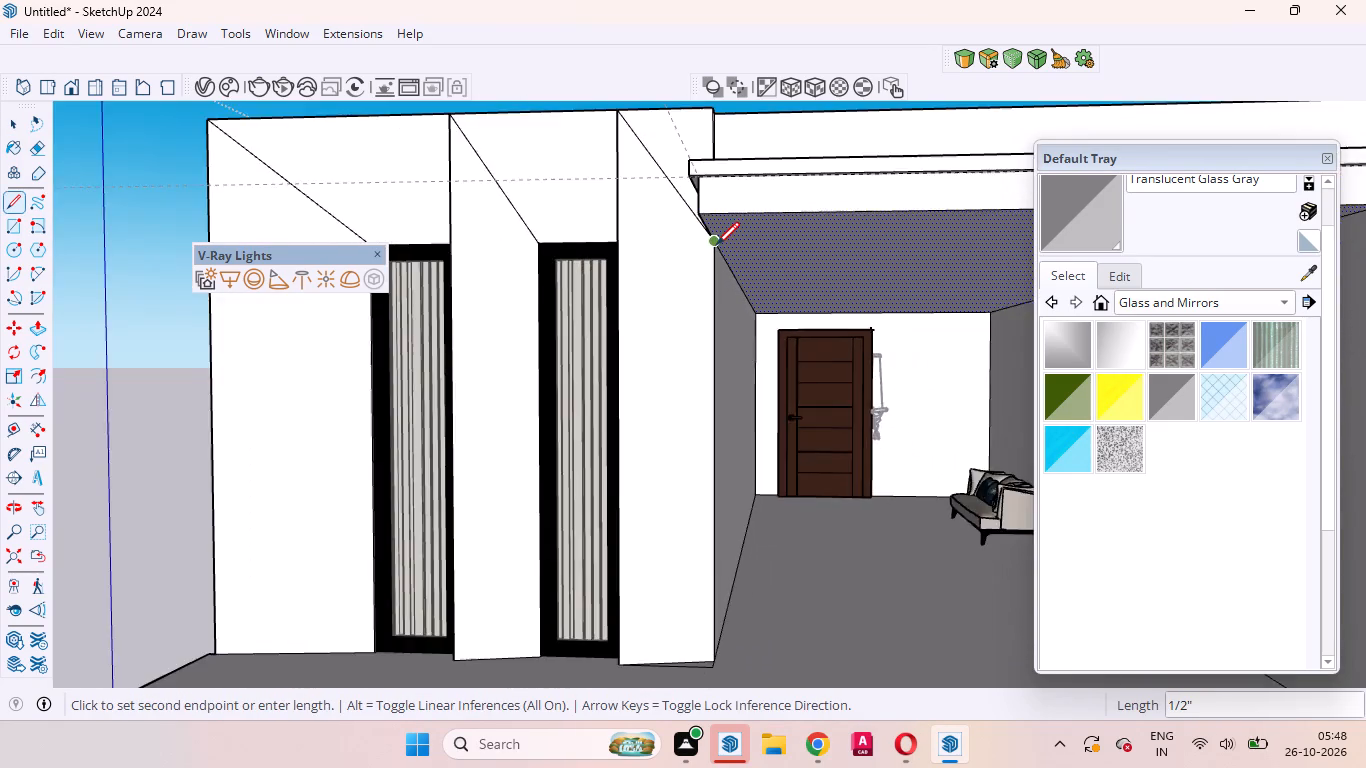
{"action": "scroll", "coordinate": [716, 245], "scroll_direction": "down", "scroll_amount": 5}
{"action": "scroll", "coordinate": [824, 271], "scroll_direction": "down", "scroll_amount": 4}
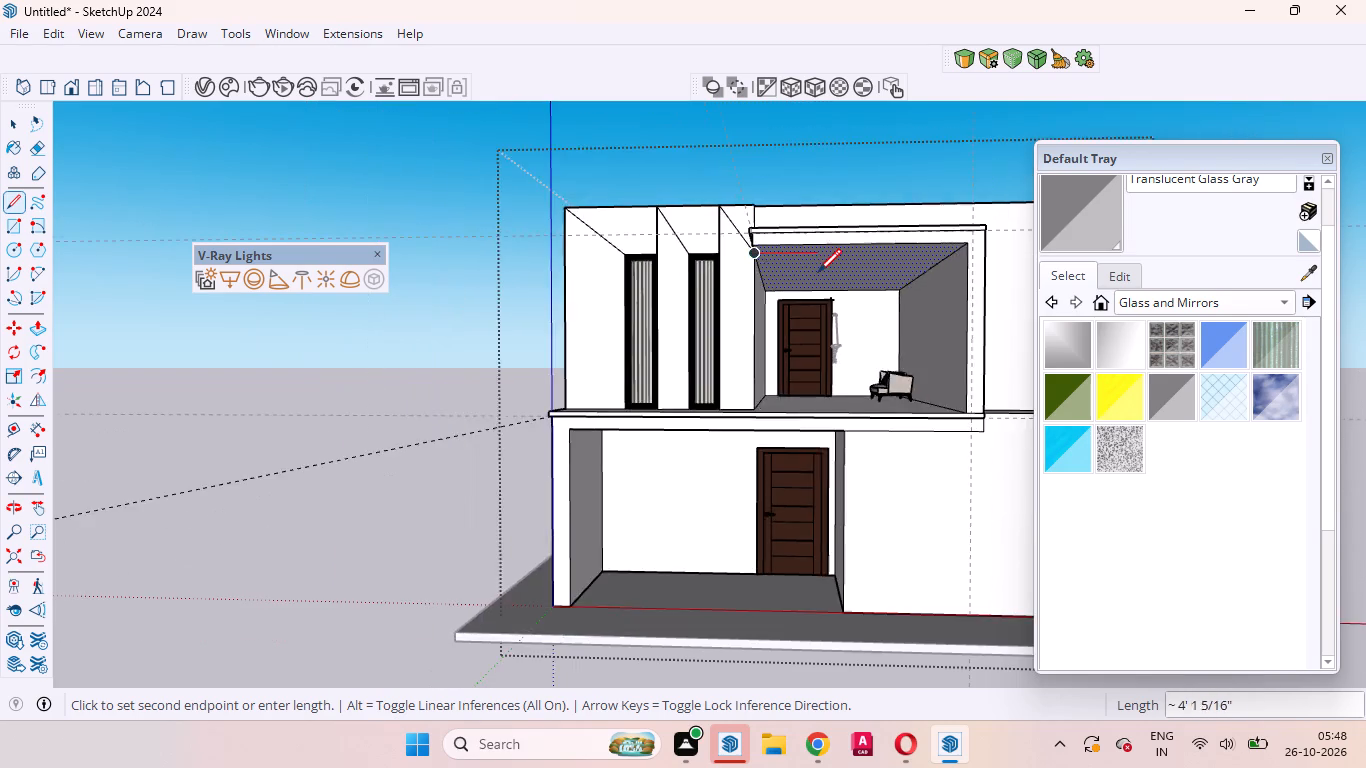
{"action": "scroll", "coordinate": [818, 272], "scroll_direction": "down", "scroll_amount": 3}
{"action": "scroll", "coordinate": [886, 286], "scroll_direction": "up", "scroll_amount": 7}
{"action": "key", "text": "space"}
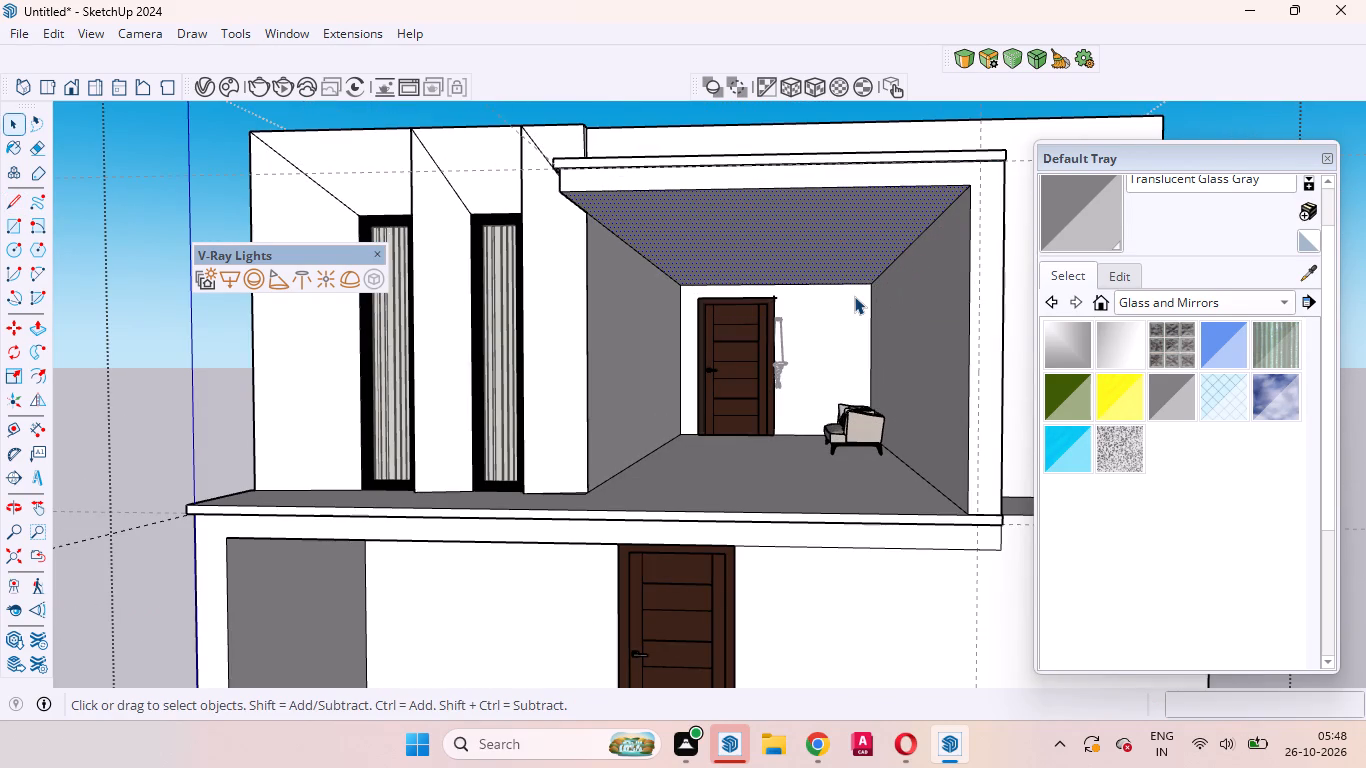
Draw a line about 12' 7" long across the recess ceiling from the window-side wall's front corner to the opposite wall.
{"action": "key", "text": "l"}
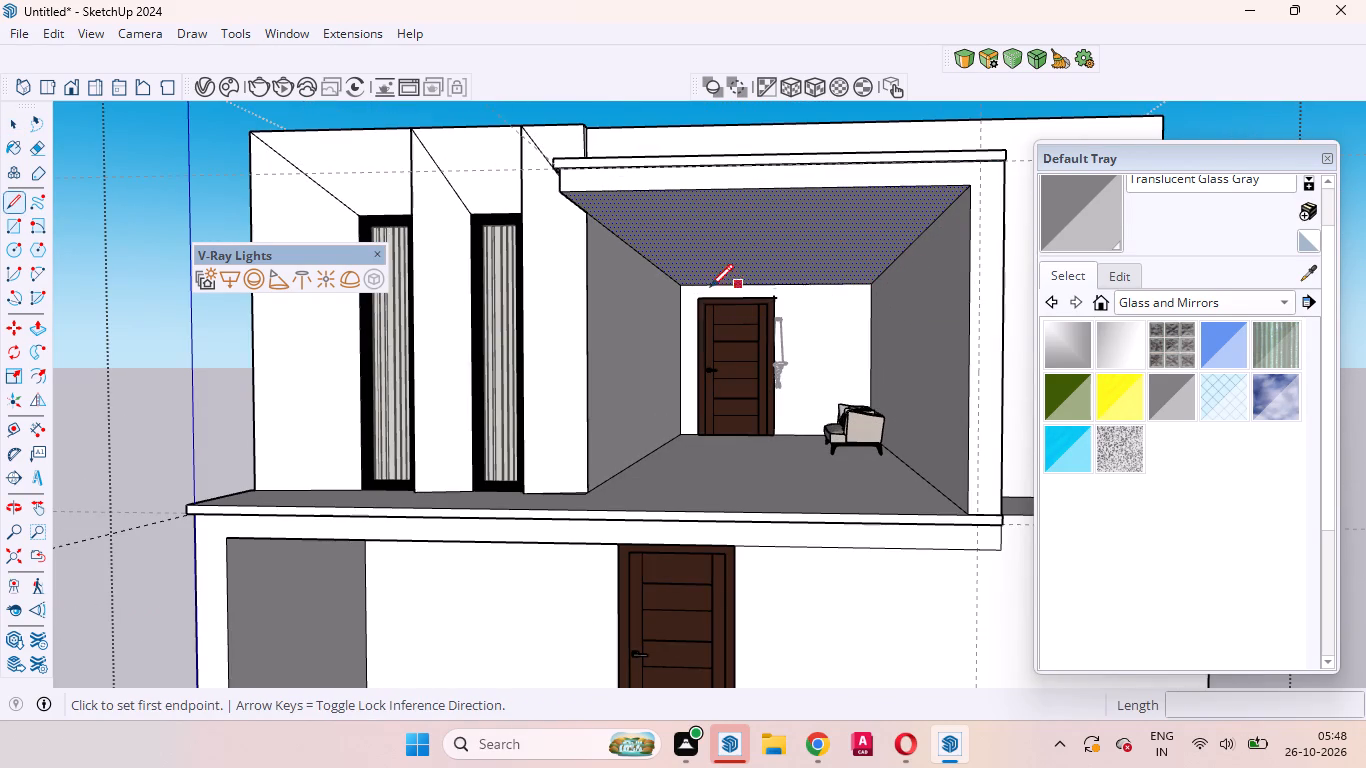
{"action": "scroll", "coordinate": [633, 267], "scroll_direction": "up", "scroll_amount": 5}
{"action": "scroll", "coordinate": [569, 191], "scroll_direction": "up", "scroll_amount": 16}
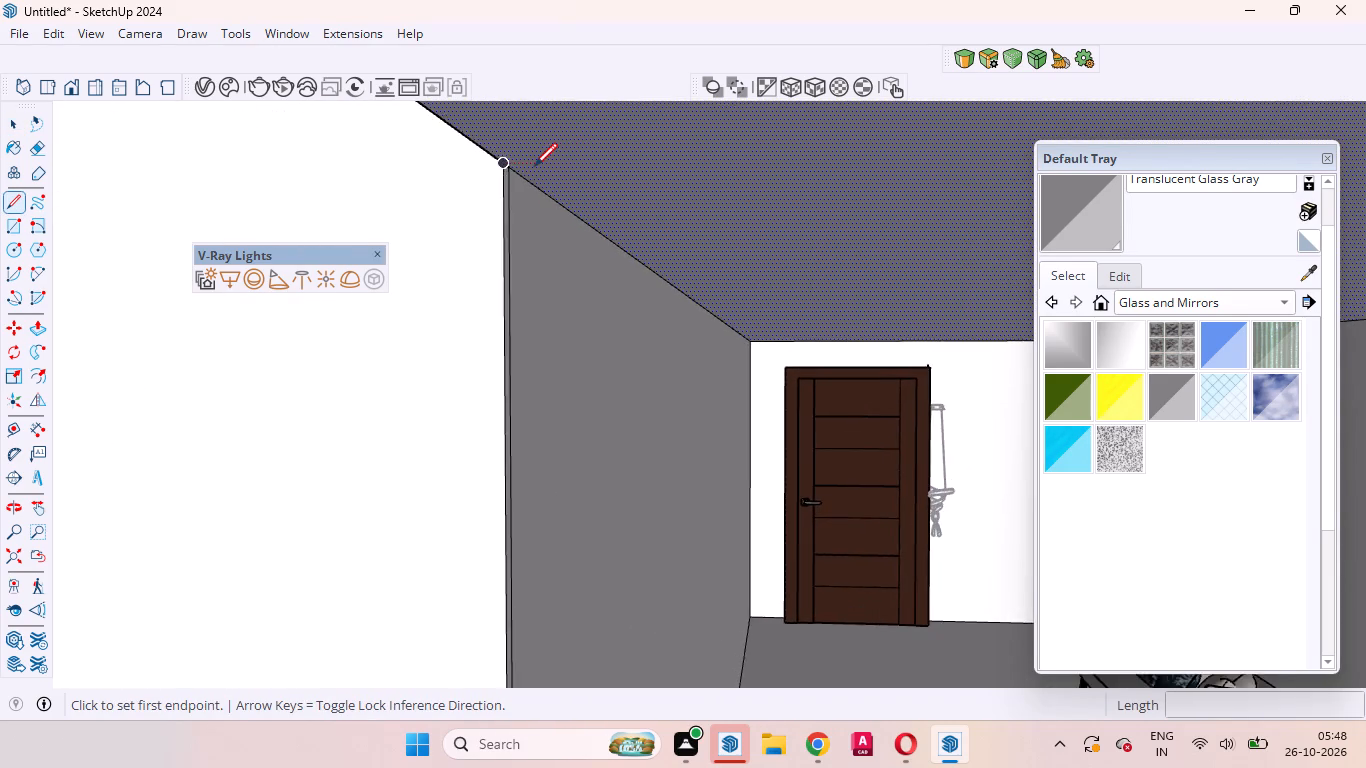
{"action": "scroll", "coordinate": [534, 166], "scroll_direction": "up", "scroll_amount": 11}
{"action": "left_click", "coordinate": [467, 170]}
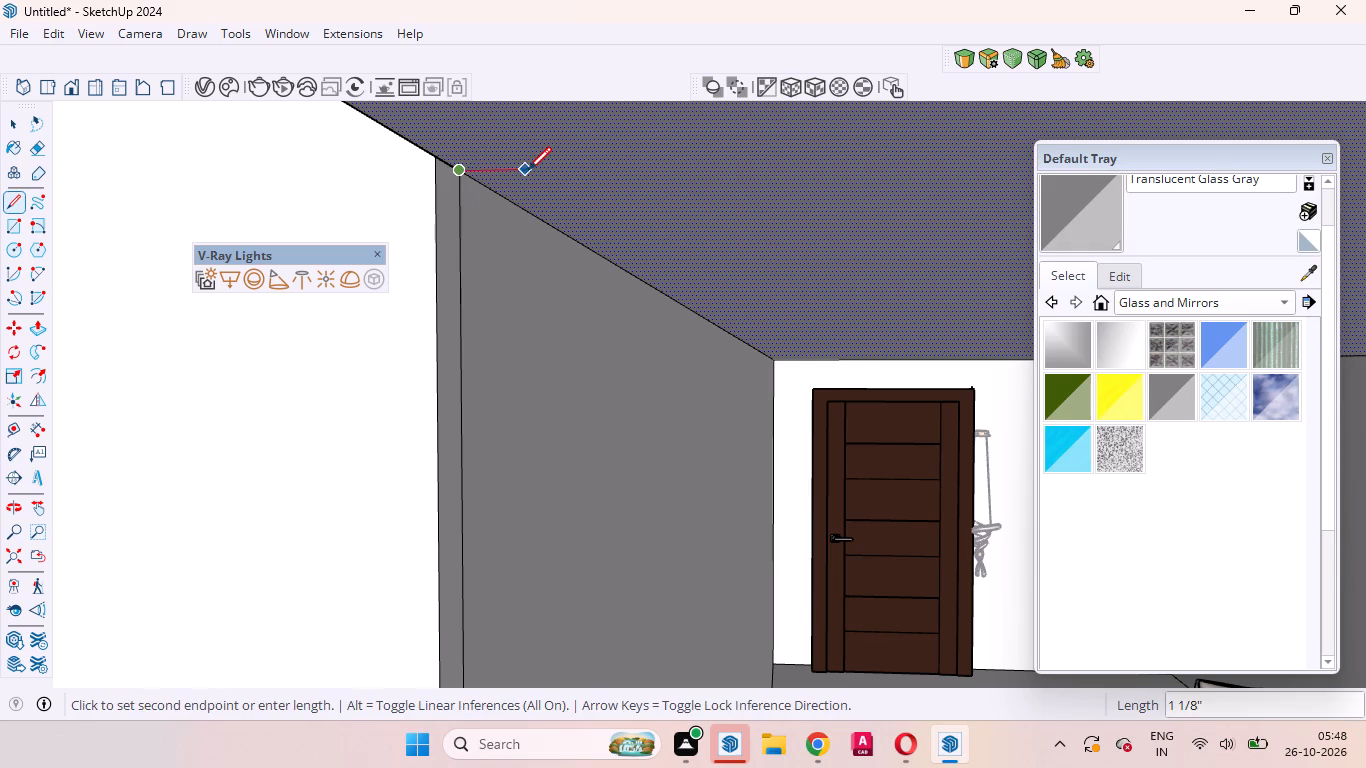
{"action": "scroll", "coordinate": [521, 170], "scroll_direction": "down", "scroll_amount": 20}
{"action": "scroll", "coordinate": [521, 170], "scroll_direction": "down", "scroll_amount": 13}
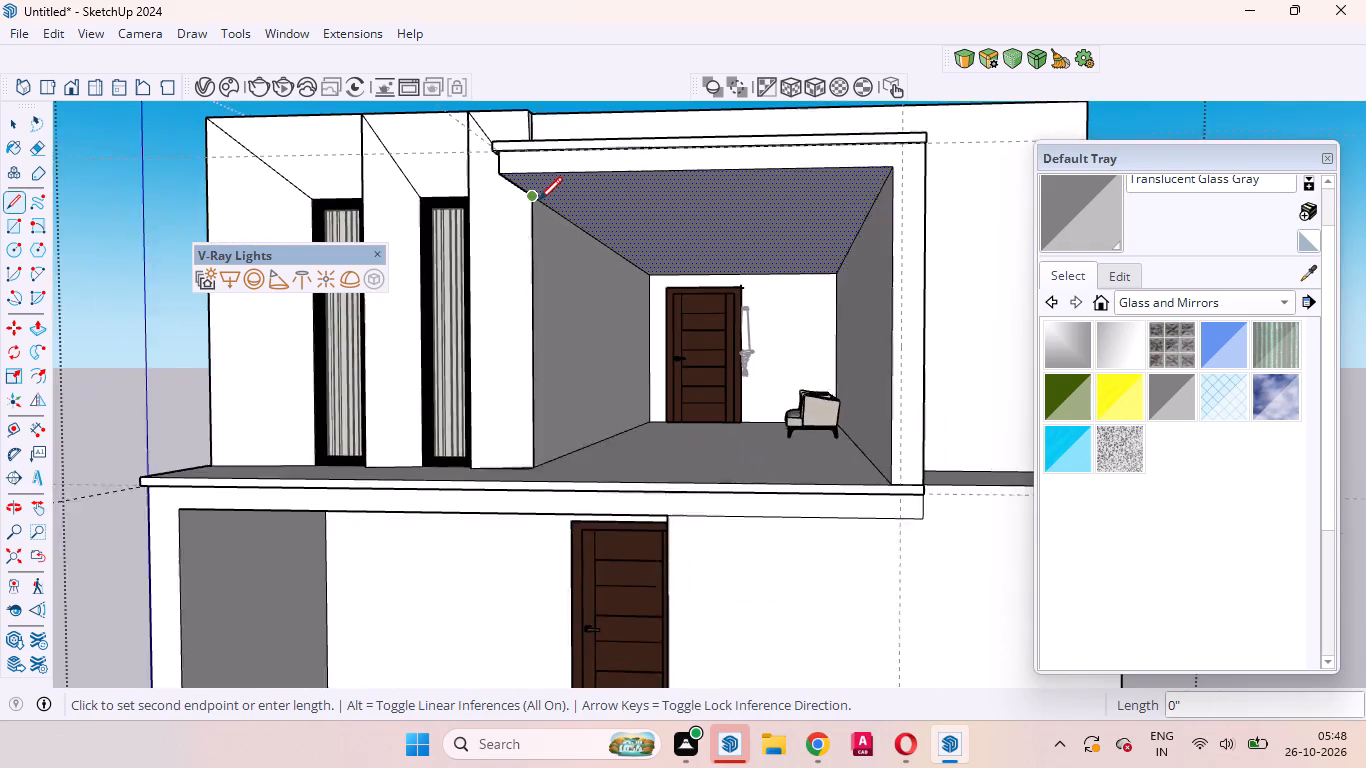
{"action": "scroll", "coordinate": [539, 200], "scroll_direction": "down", "scroll_amount": 3}
{"action": "scroll", "coordinate": [850, 197], "scroll_direction": "up", "scroll_amount": 15}
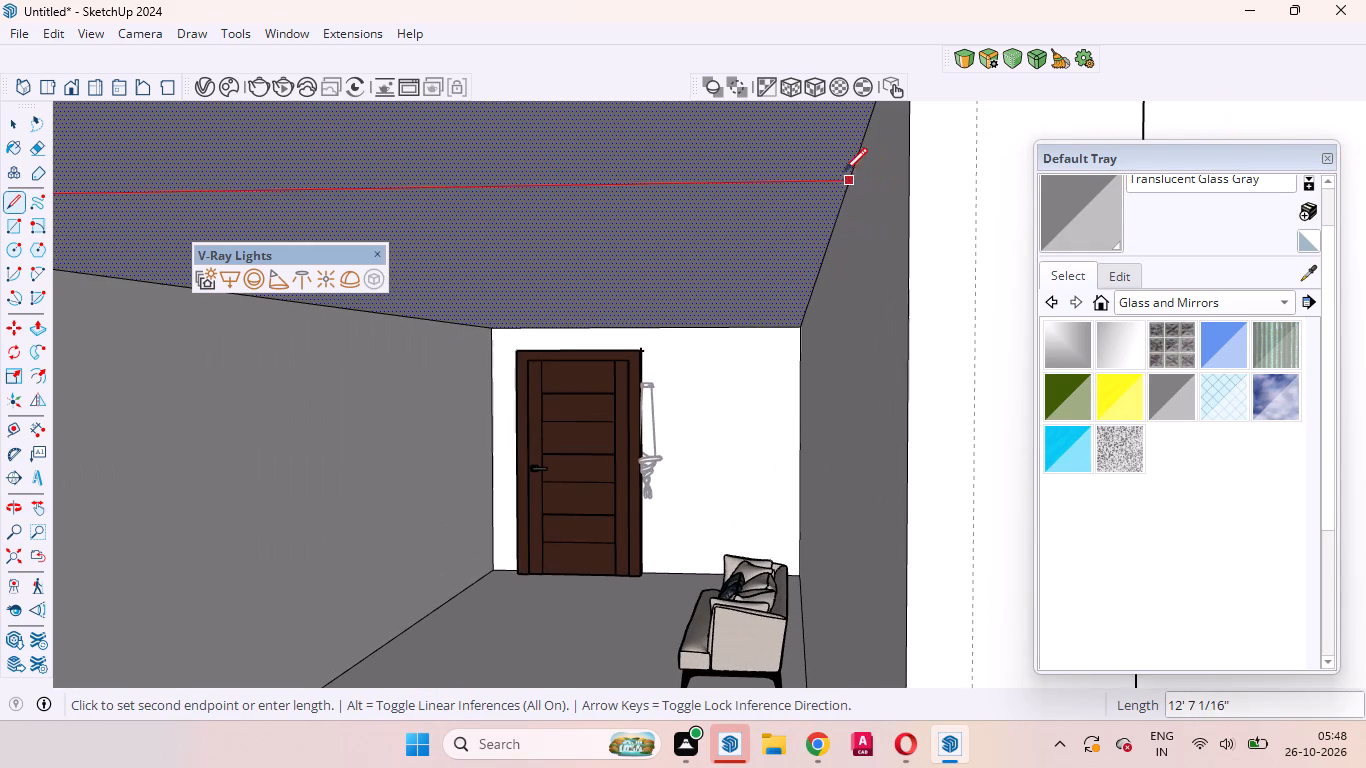
{"action": "left_click", "coordinate": [847, 183]}
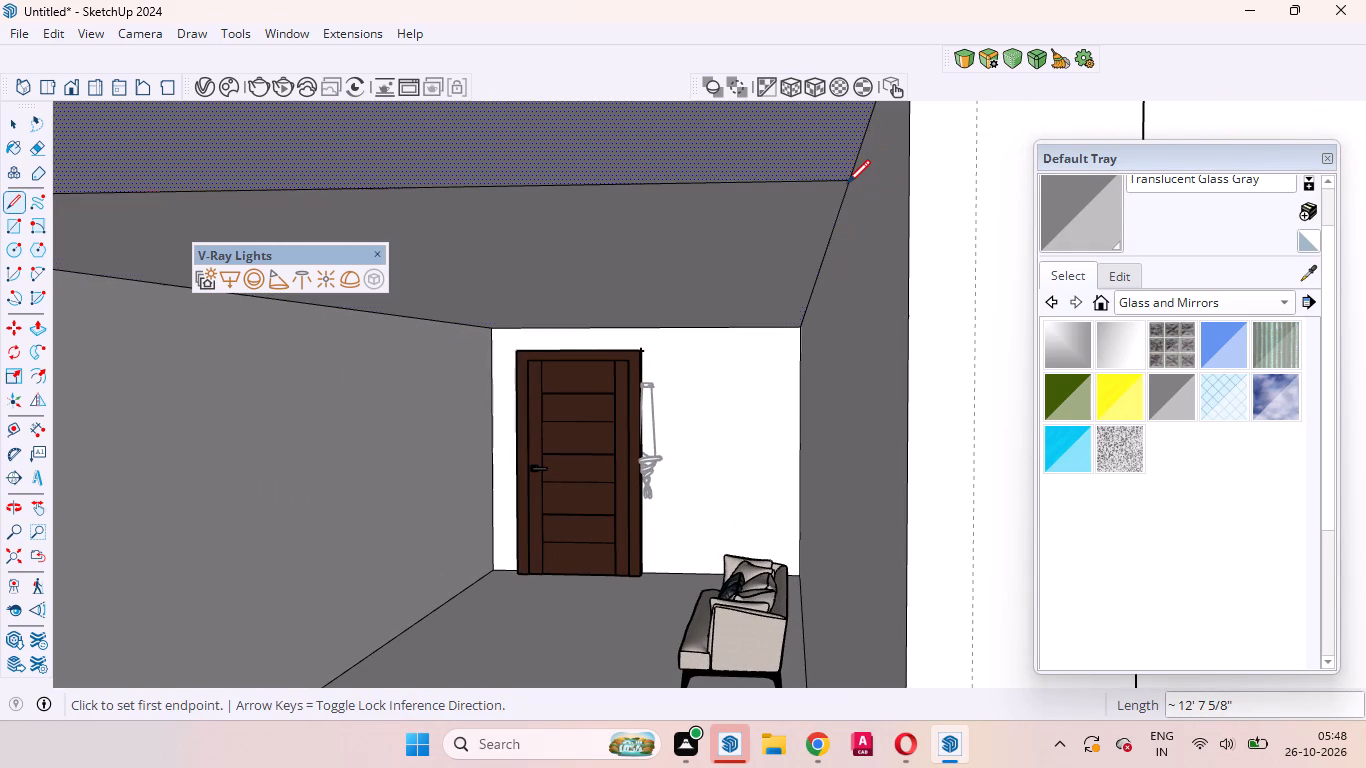
{"action": "key", "text": "b"}
{"action": "key", "text": "space"}
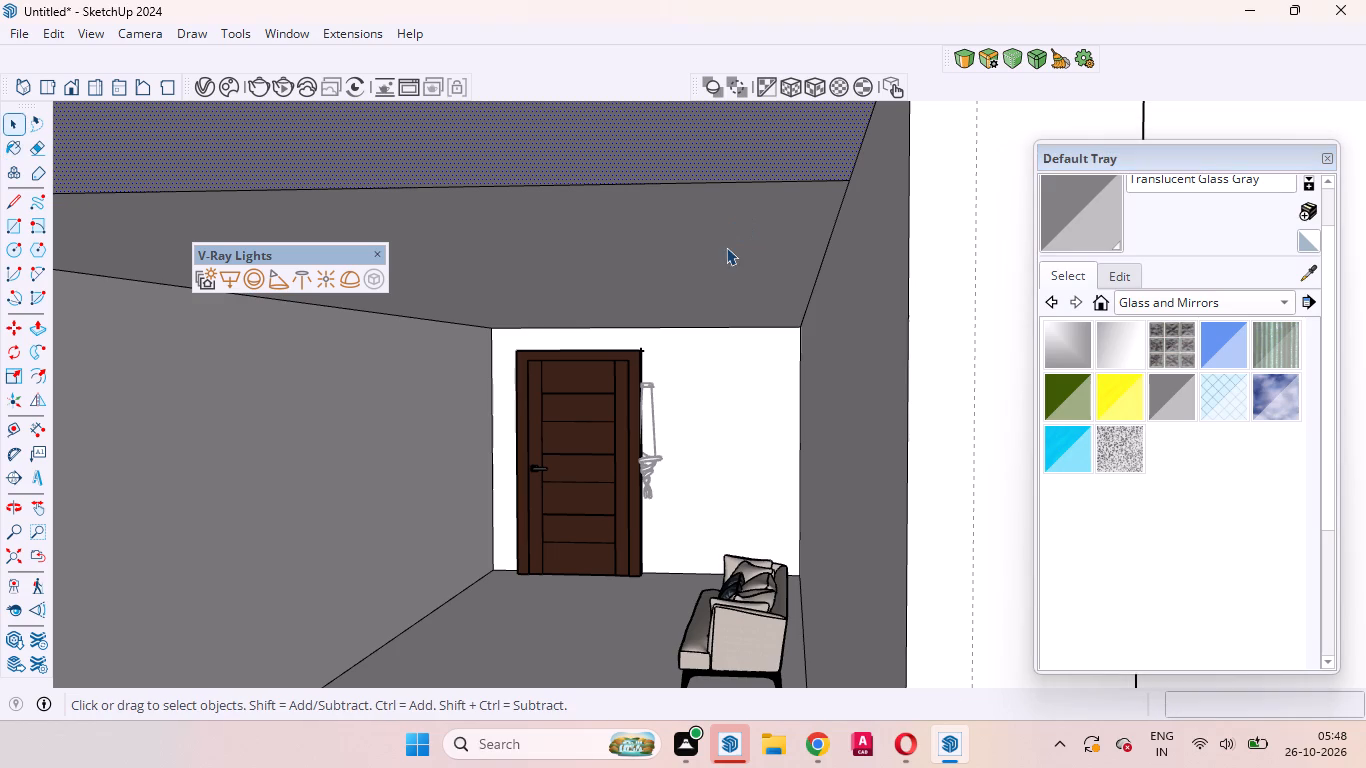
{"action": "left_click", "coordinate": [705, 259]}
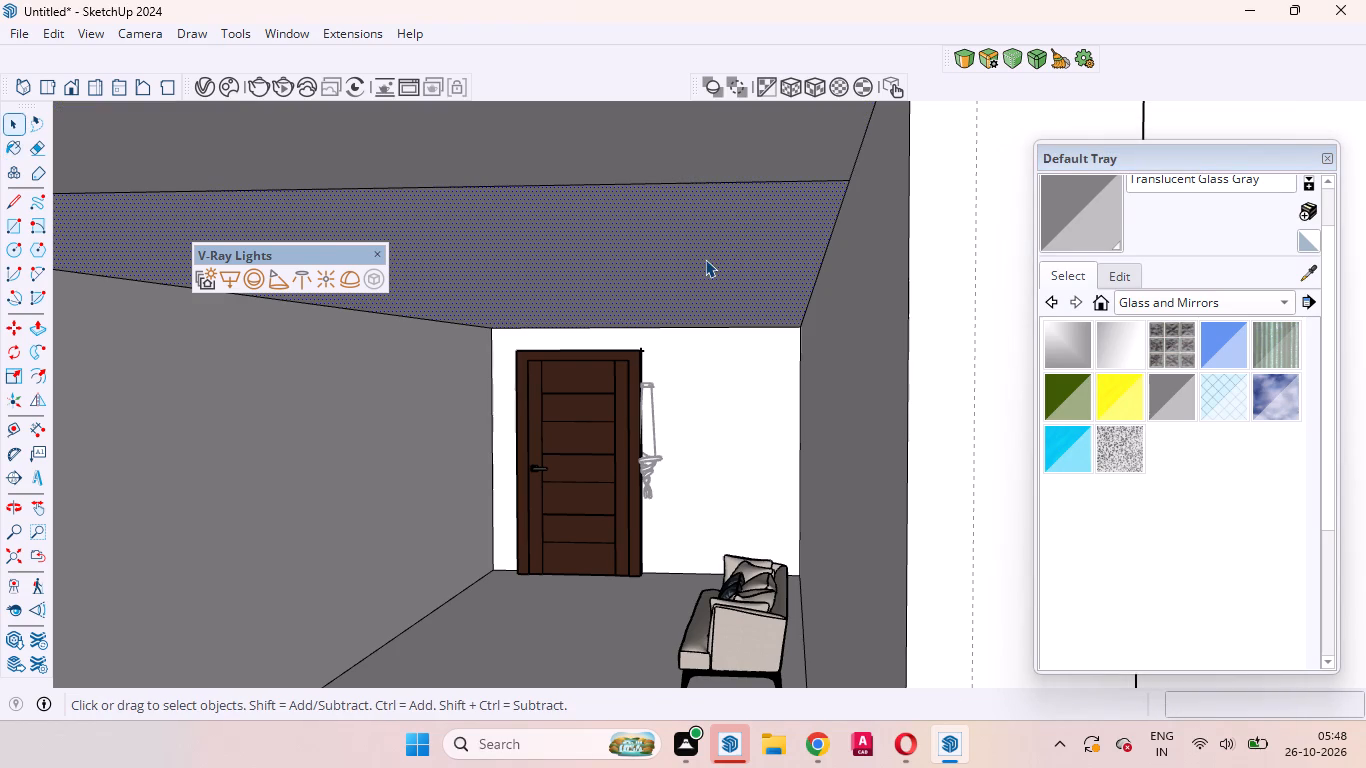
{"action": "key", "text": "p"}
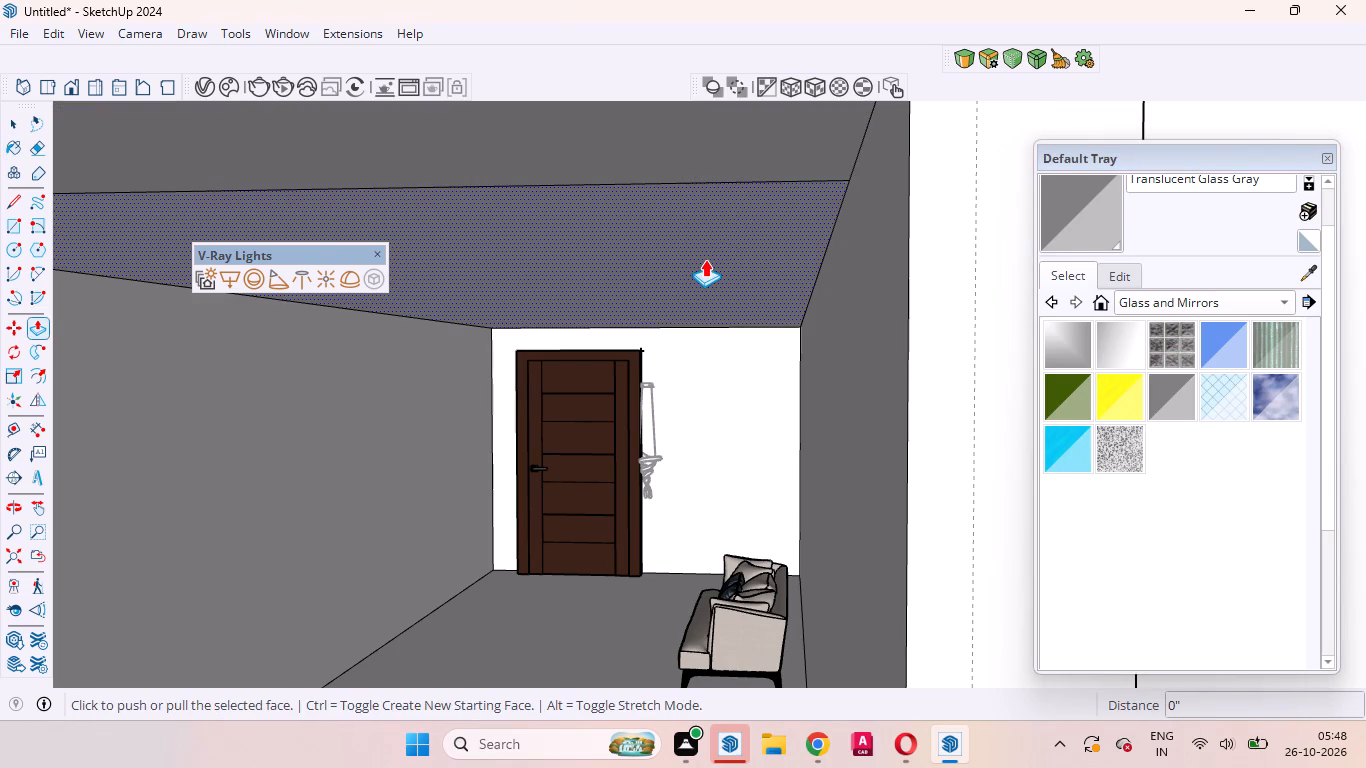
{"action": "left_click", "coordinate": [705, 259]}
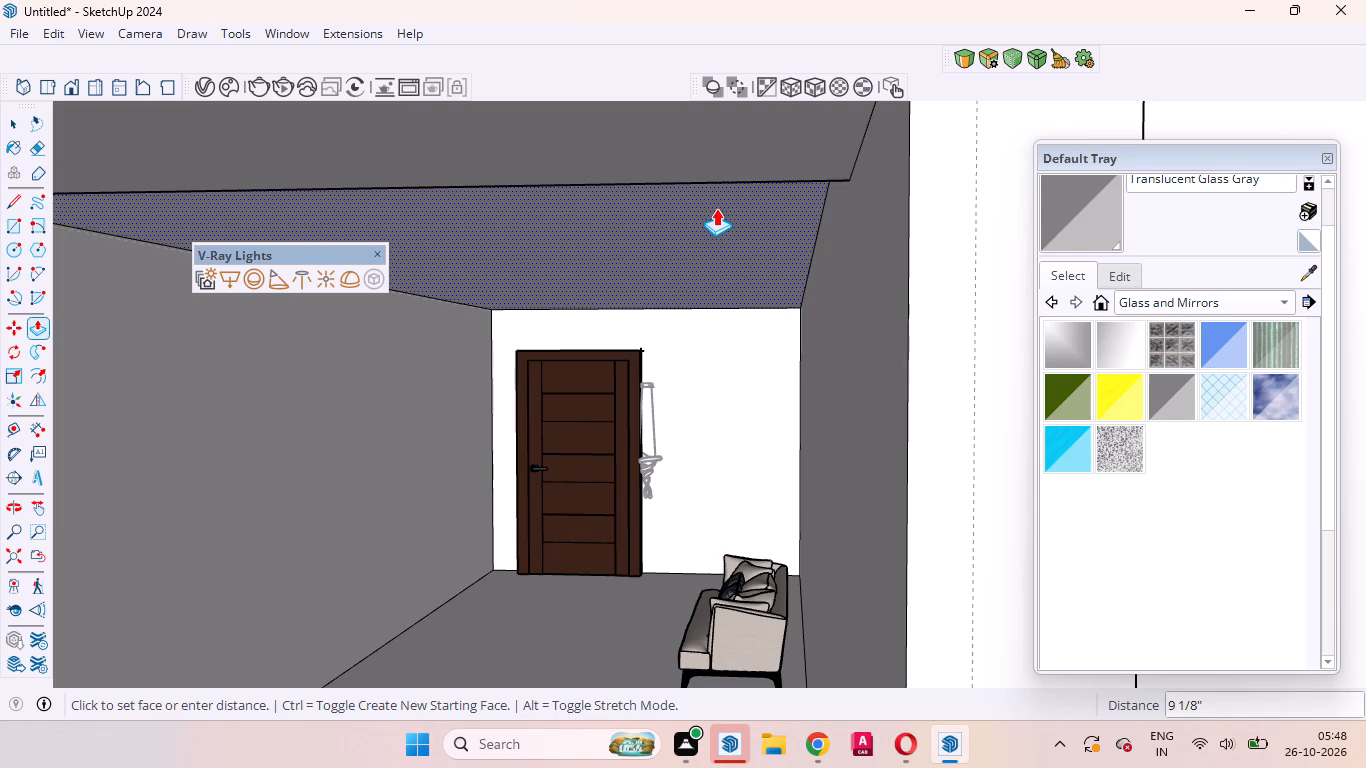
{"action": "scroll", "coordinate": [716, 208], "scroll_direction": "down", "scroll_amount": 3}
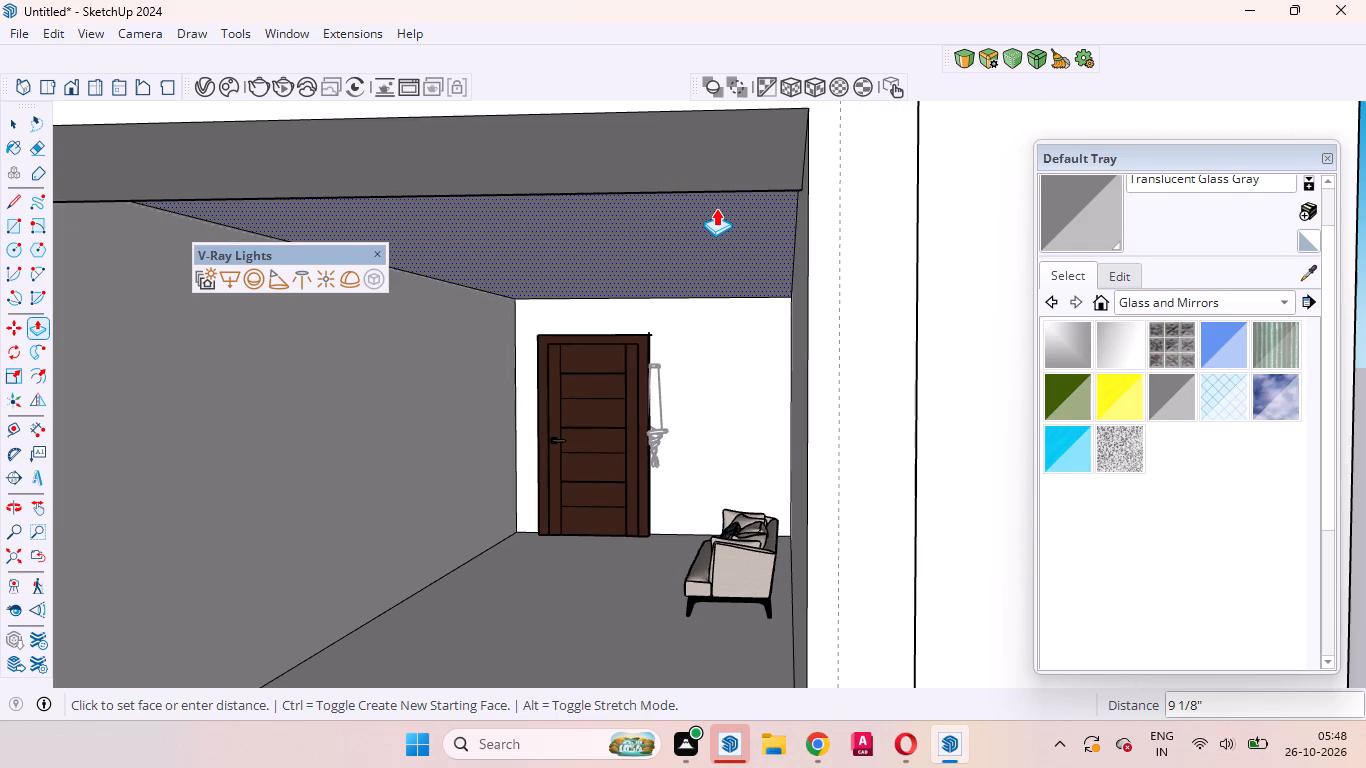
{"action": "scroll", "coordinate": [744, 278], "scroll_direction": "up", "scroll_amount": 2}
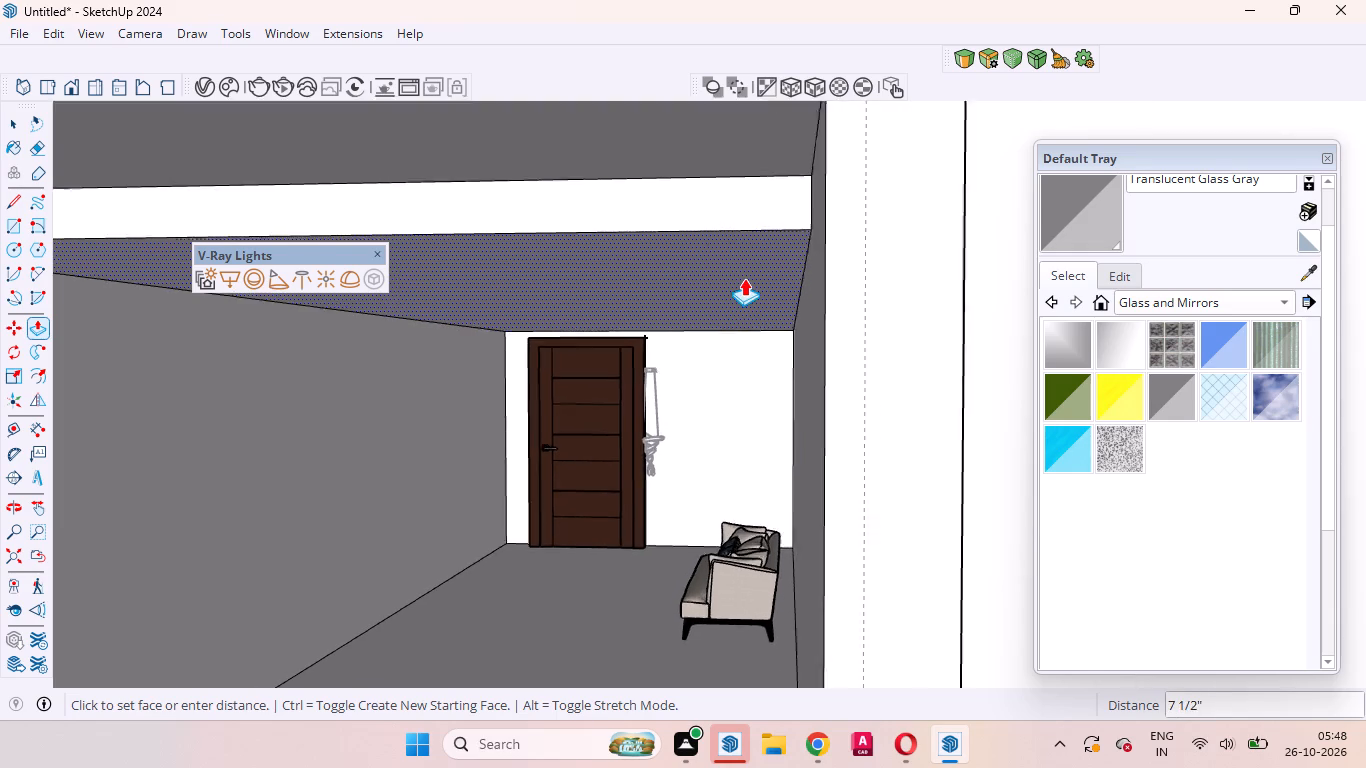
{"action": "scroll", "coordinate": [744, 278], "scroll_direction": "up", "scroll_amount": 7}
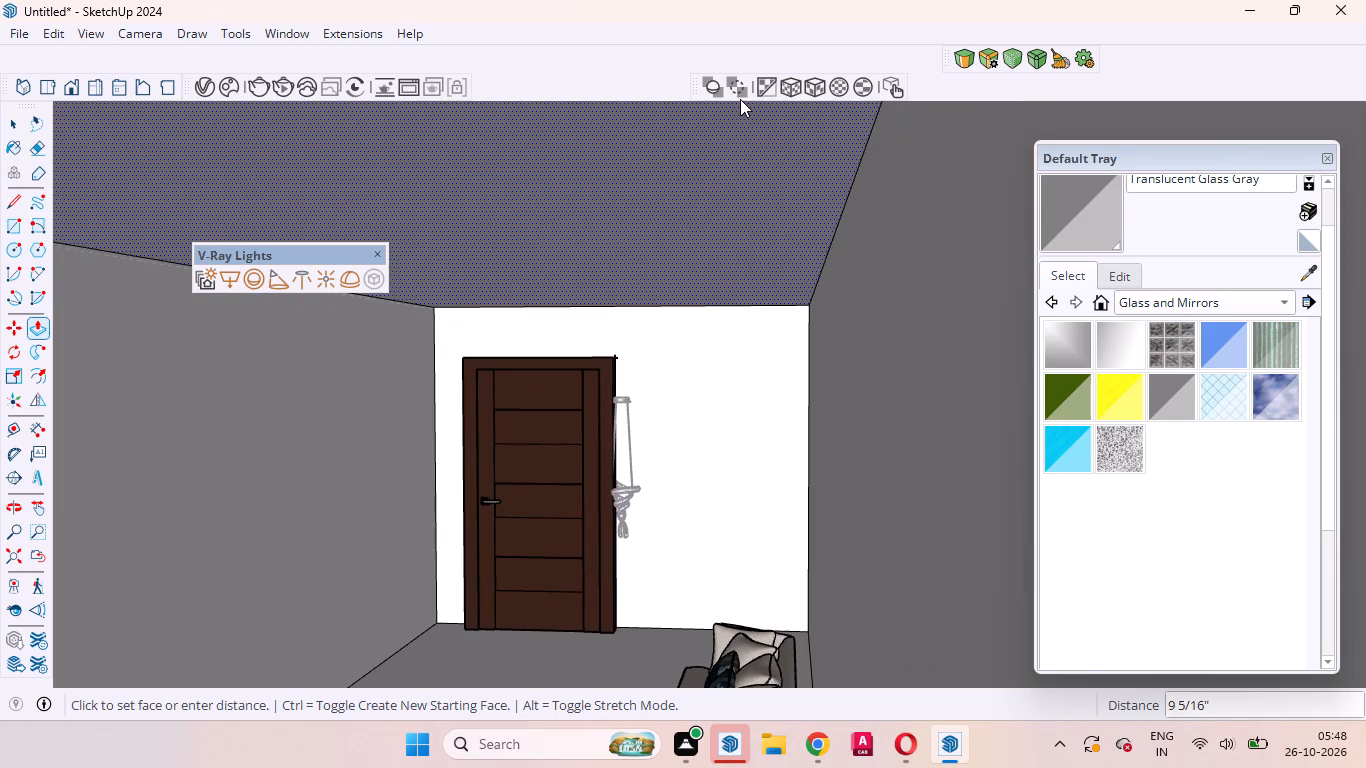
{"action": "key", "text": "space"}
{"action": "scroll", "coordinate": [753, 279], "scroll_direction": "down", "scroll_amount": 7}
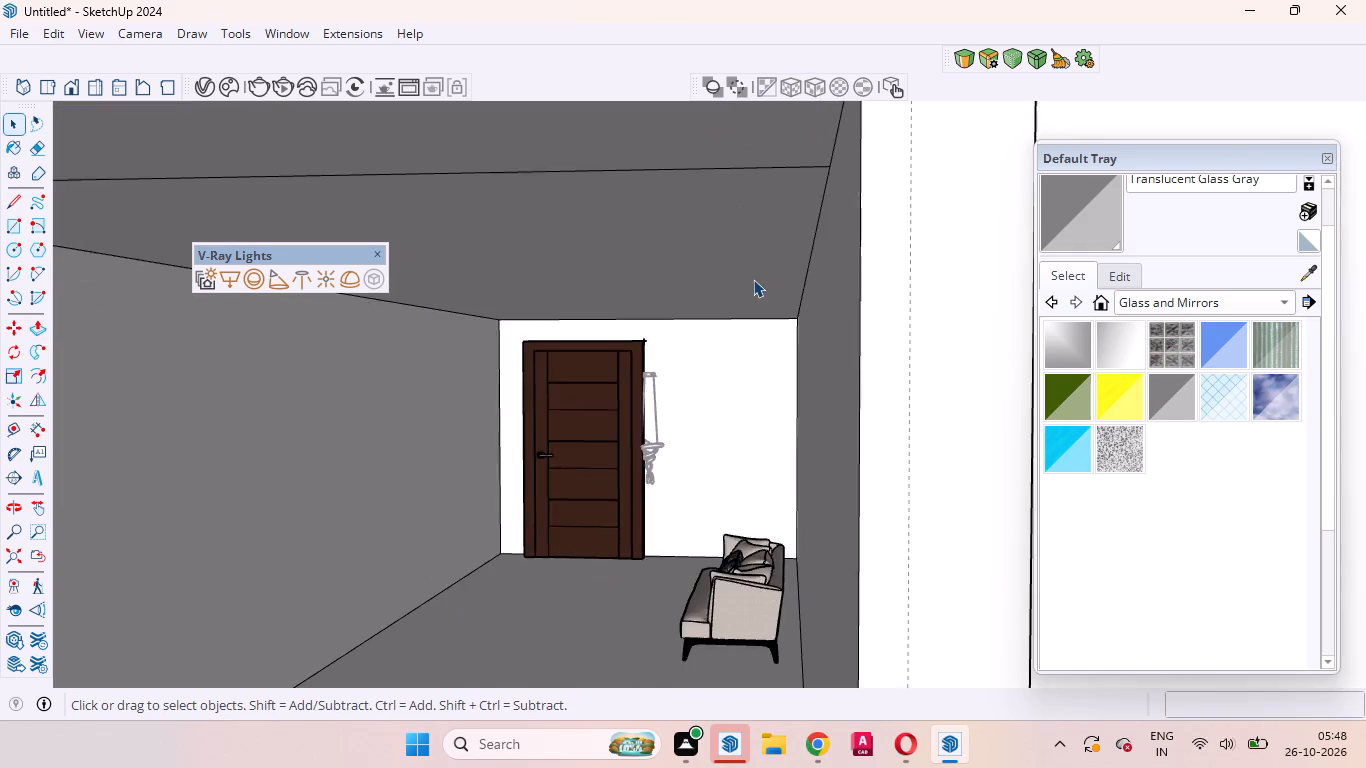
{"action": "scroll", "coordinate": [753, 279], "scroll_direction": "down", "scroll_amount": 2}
Push the ceiling section behind the new line upward by about 1', then raise it about 5" more.
{"action": "left_click", "coordinate": [680, 279]}
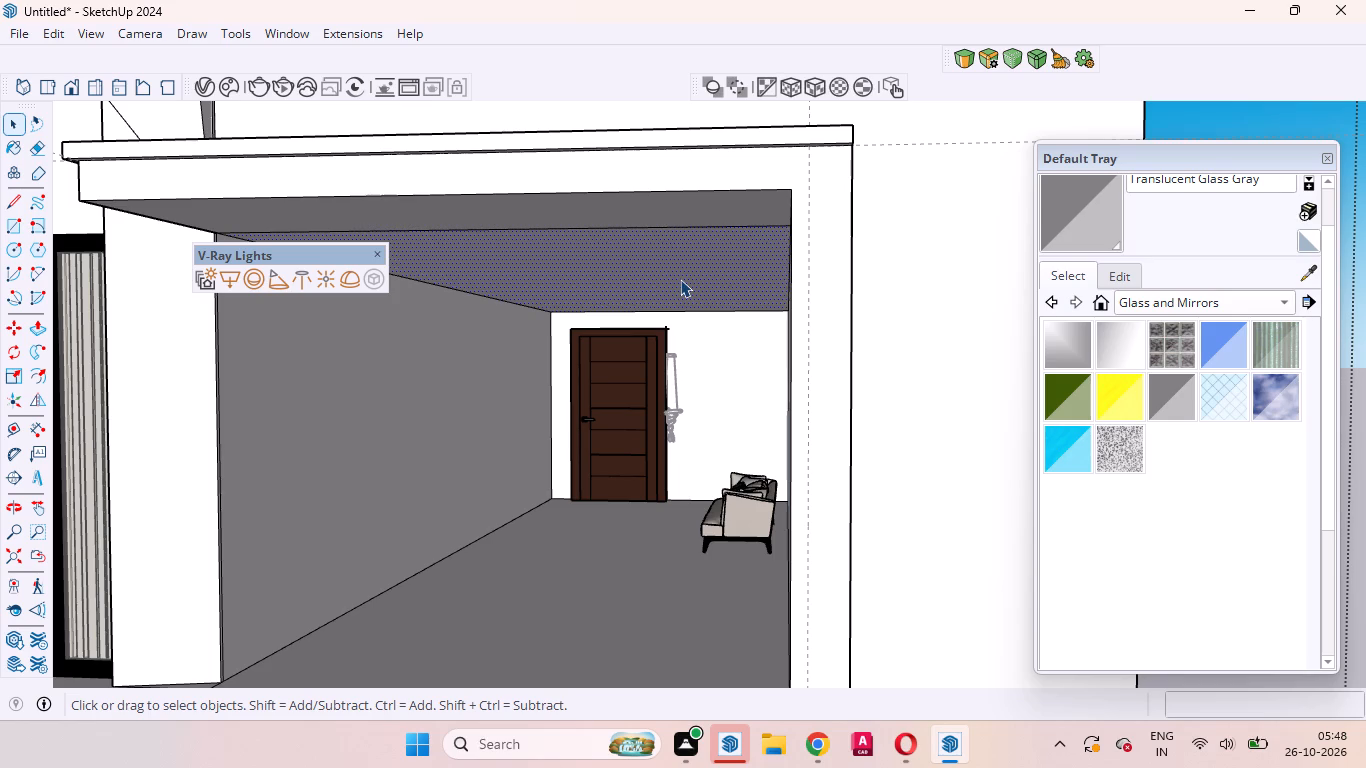
{"action": "key", "text": "p"}
{"action": "left_click", "coordinate": [680, 279]}
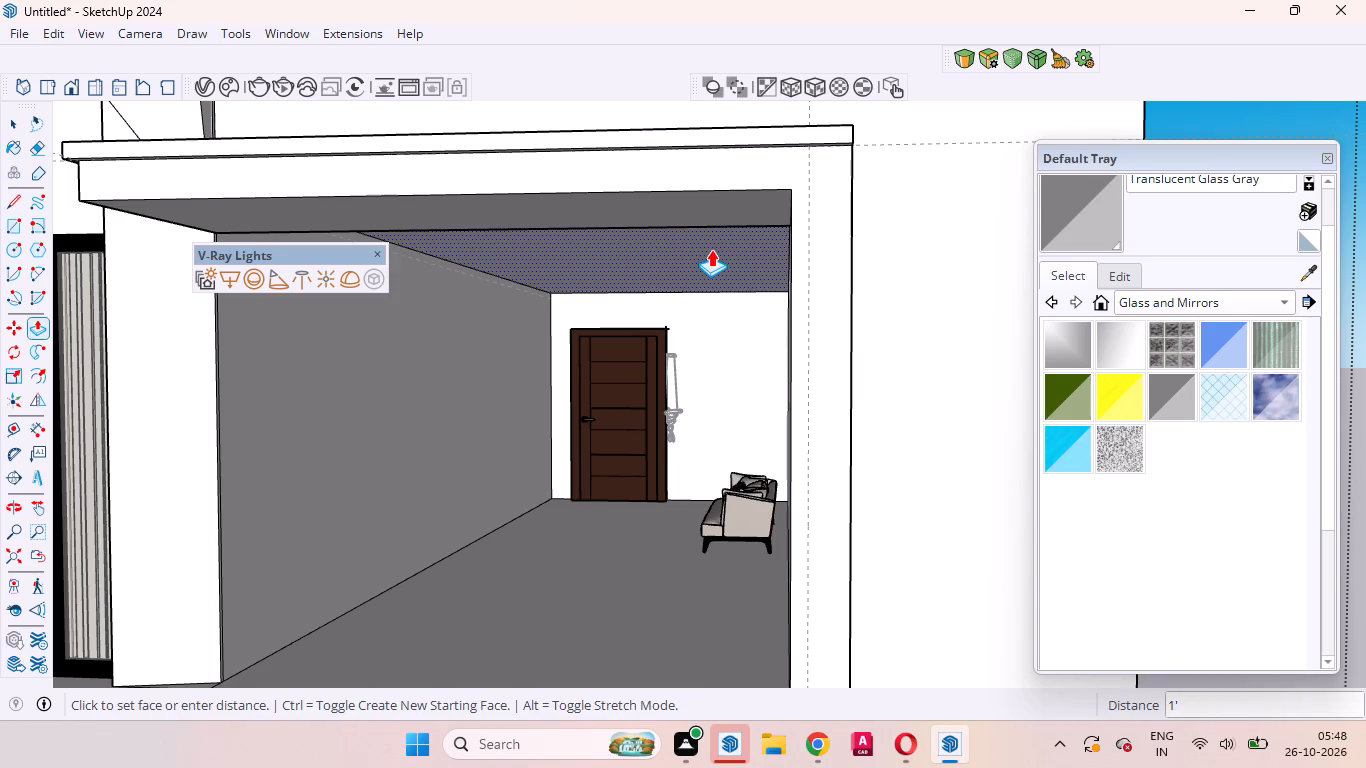
{"action": "left_click", "coordinate": [711, 249]}
{"action": "scroll", "coordinate": [624, 267], "scroll_direction": "up", "scroll_amount": 8}
{"action": "left_click", "coordinate": [626, 261]}
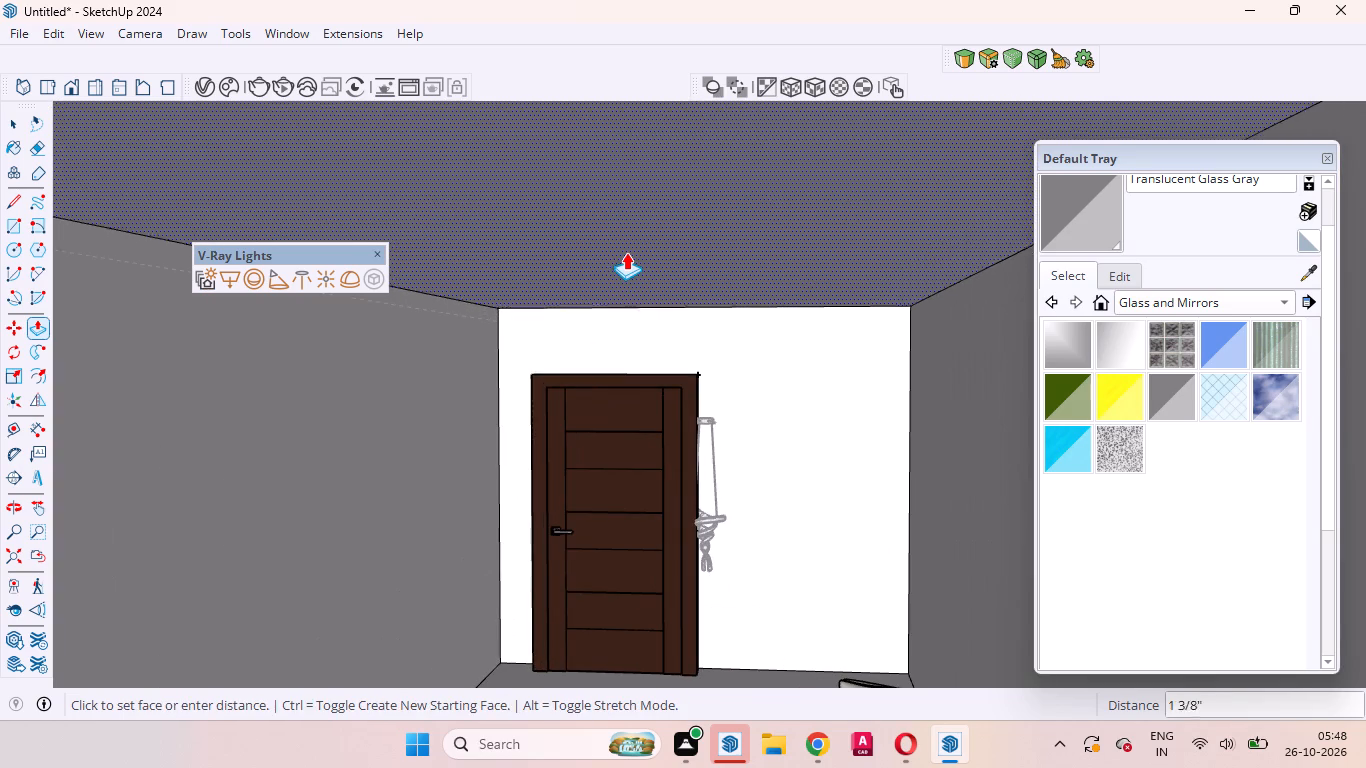
{"action": "left_click", "coordinate": [632, 235]}
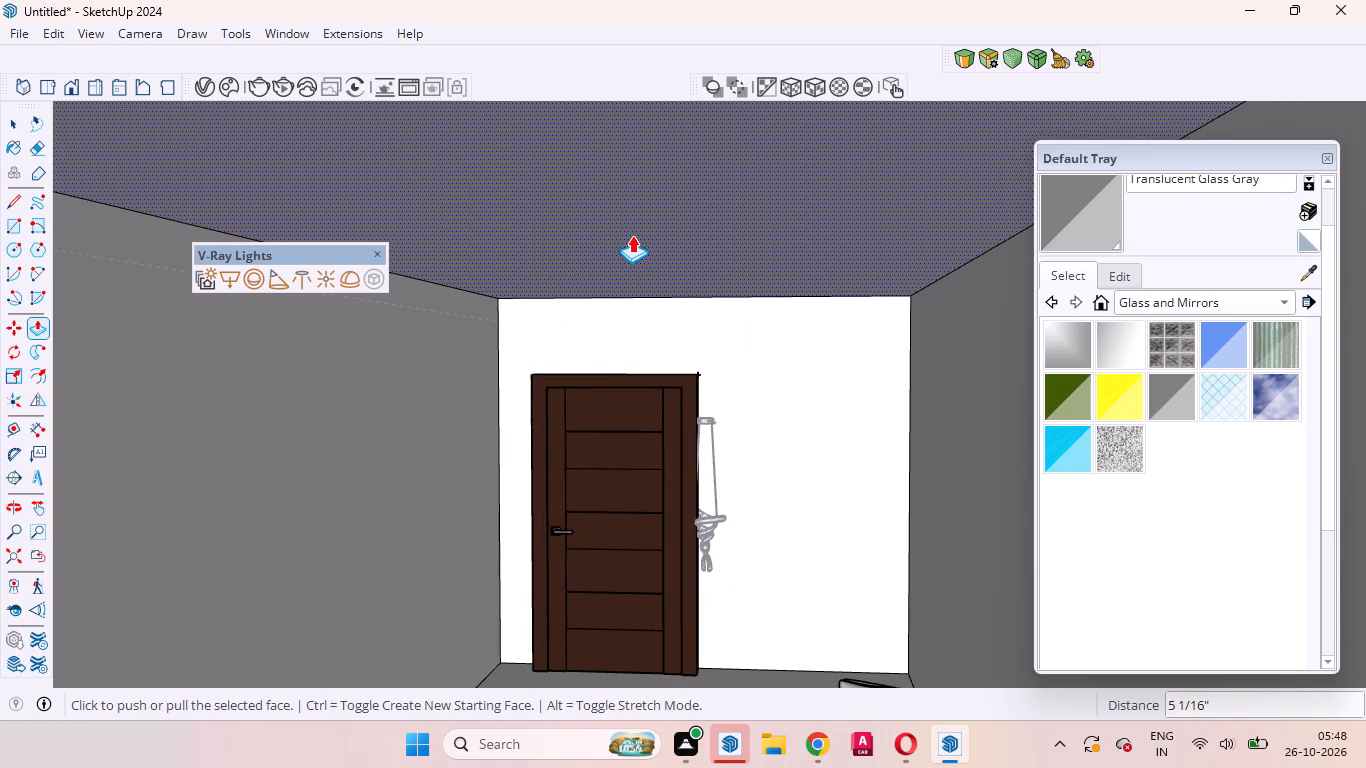
{"action": "key", "text": "space"}
{"action": "scroll", "coordinate": [594, 339], "scroll_direction": "down", "scroll_amount": 15}
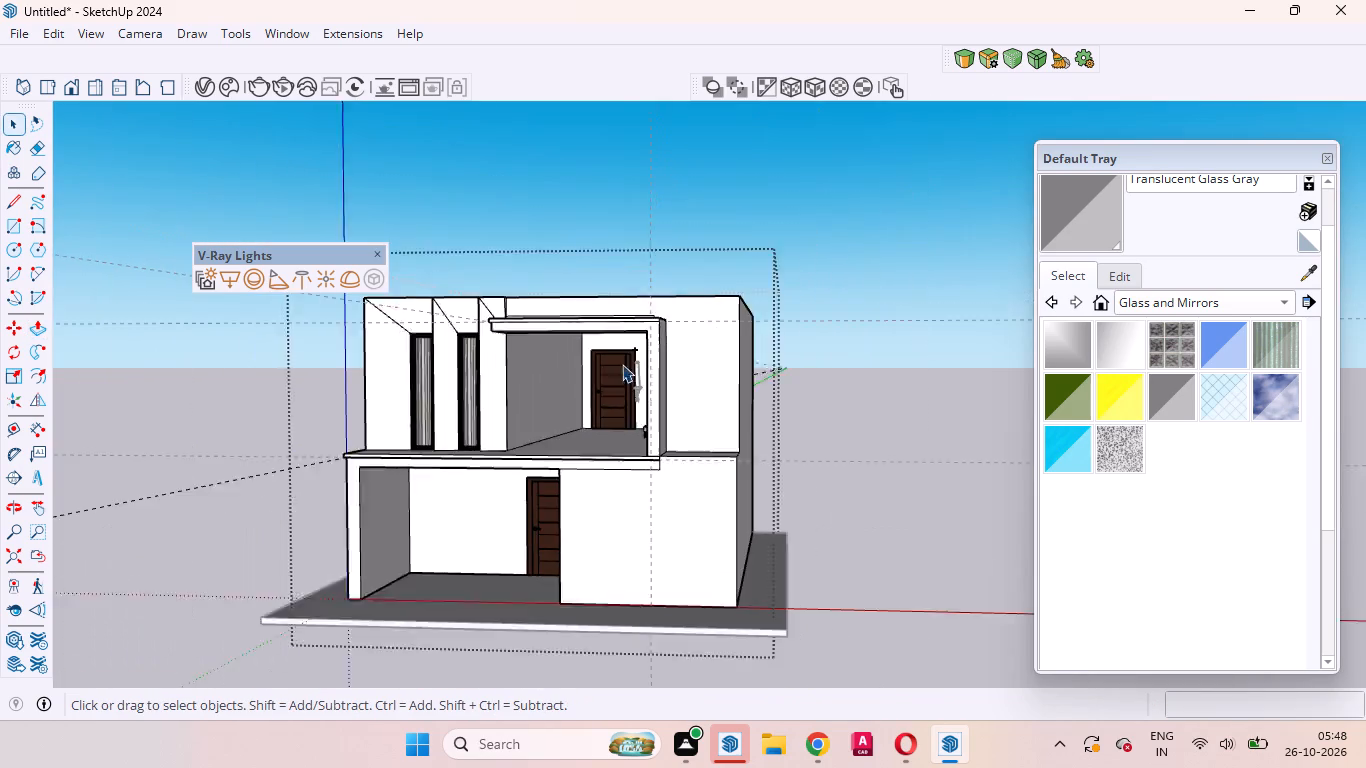
Place a lengthwise guide on the recess ceiling about 6' 4" from the sofa-side wall, parallel to that wall.
{"action": "middle_click_drag", "start_coordinate": [573, 401], "coordinate": [643, 342]}
{"action": "scroll", "coordinate": [606, 379], "scroll_direction": "up", "scroll_amount": 10}
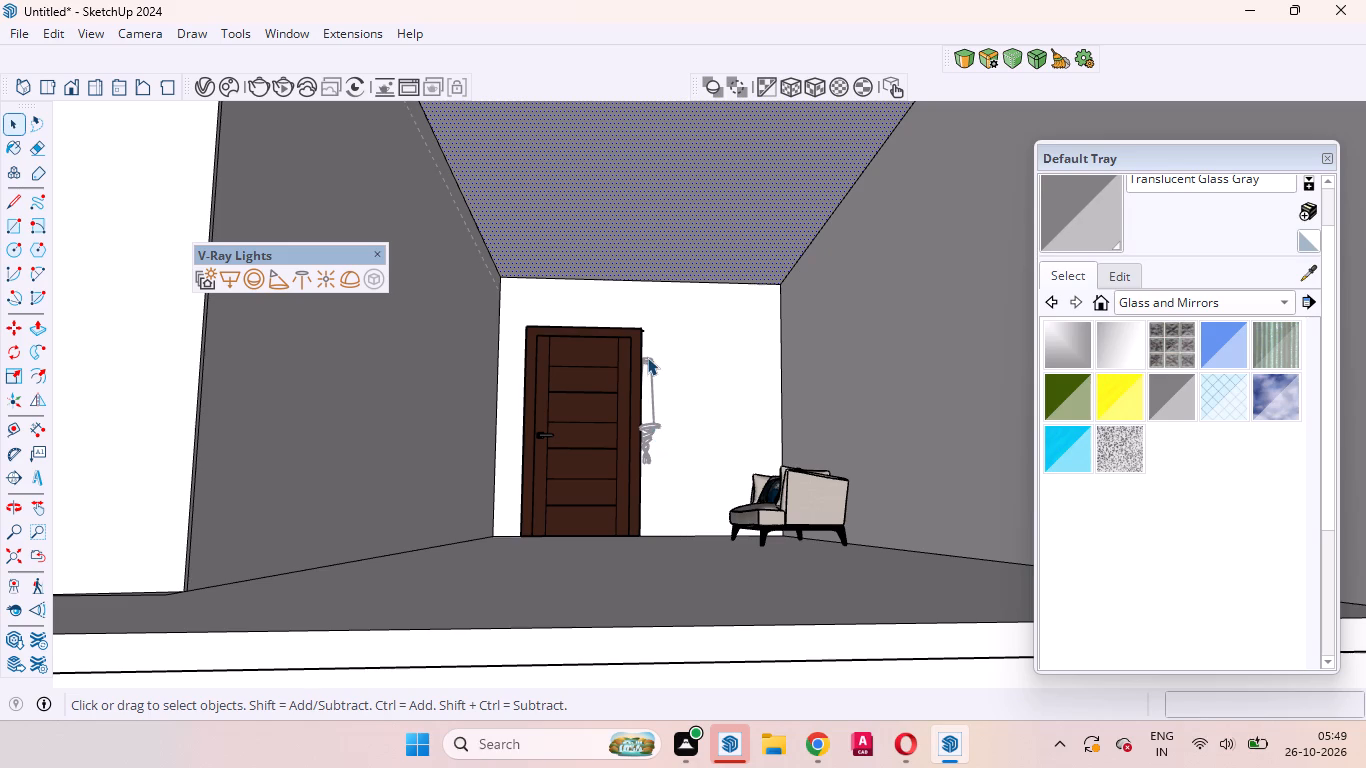
{"action": "key", "text": "t"}
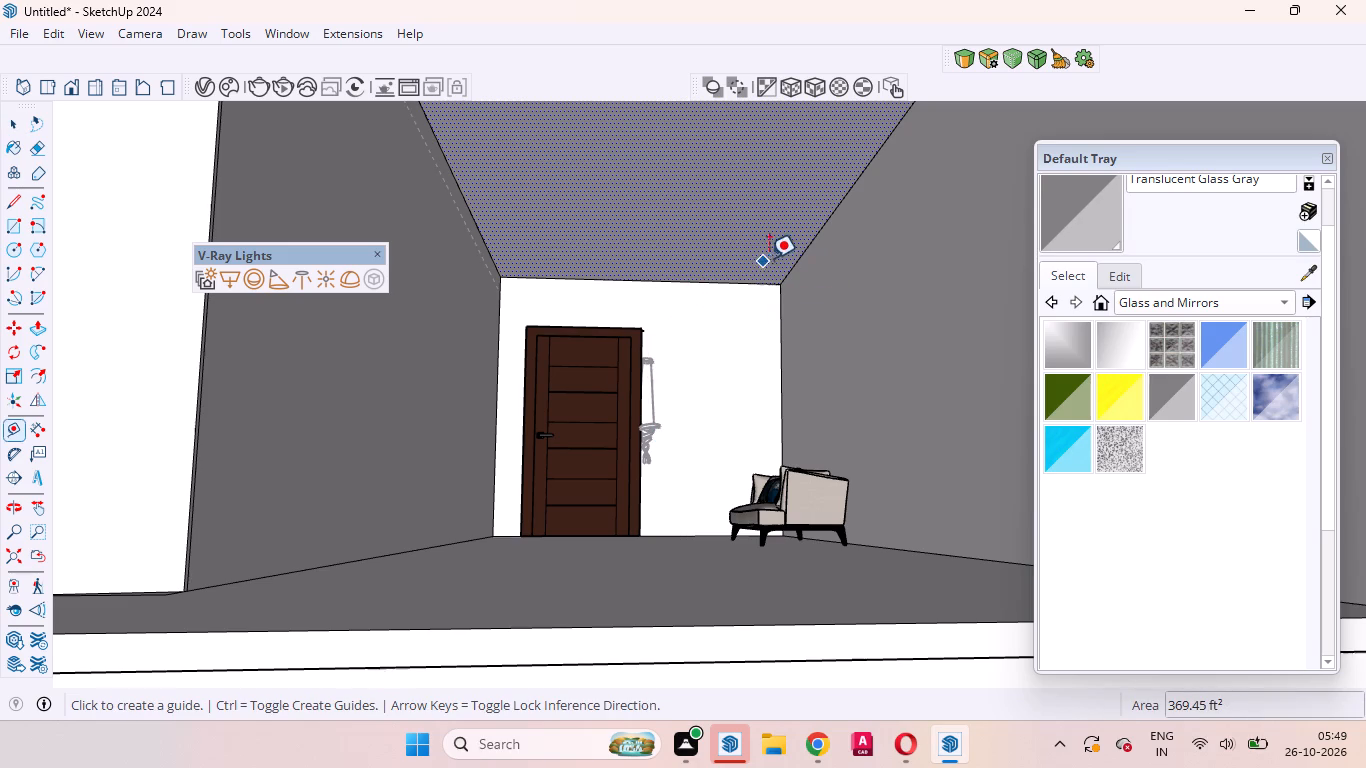
{"action": "left_click", "coordinate": [832, 224]}
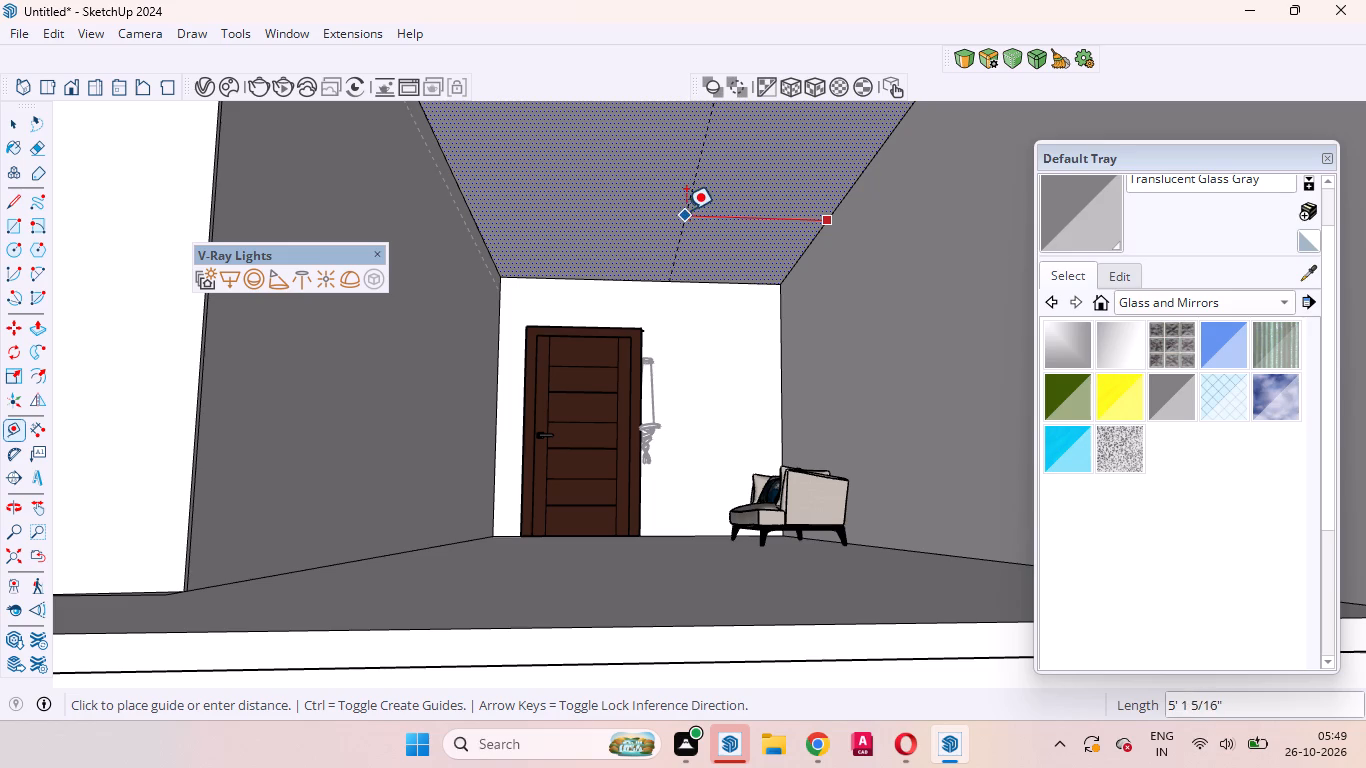
{"action": "left_click", "coordinate": [651, 279]}
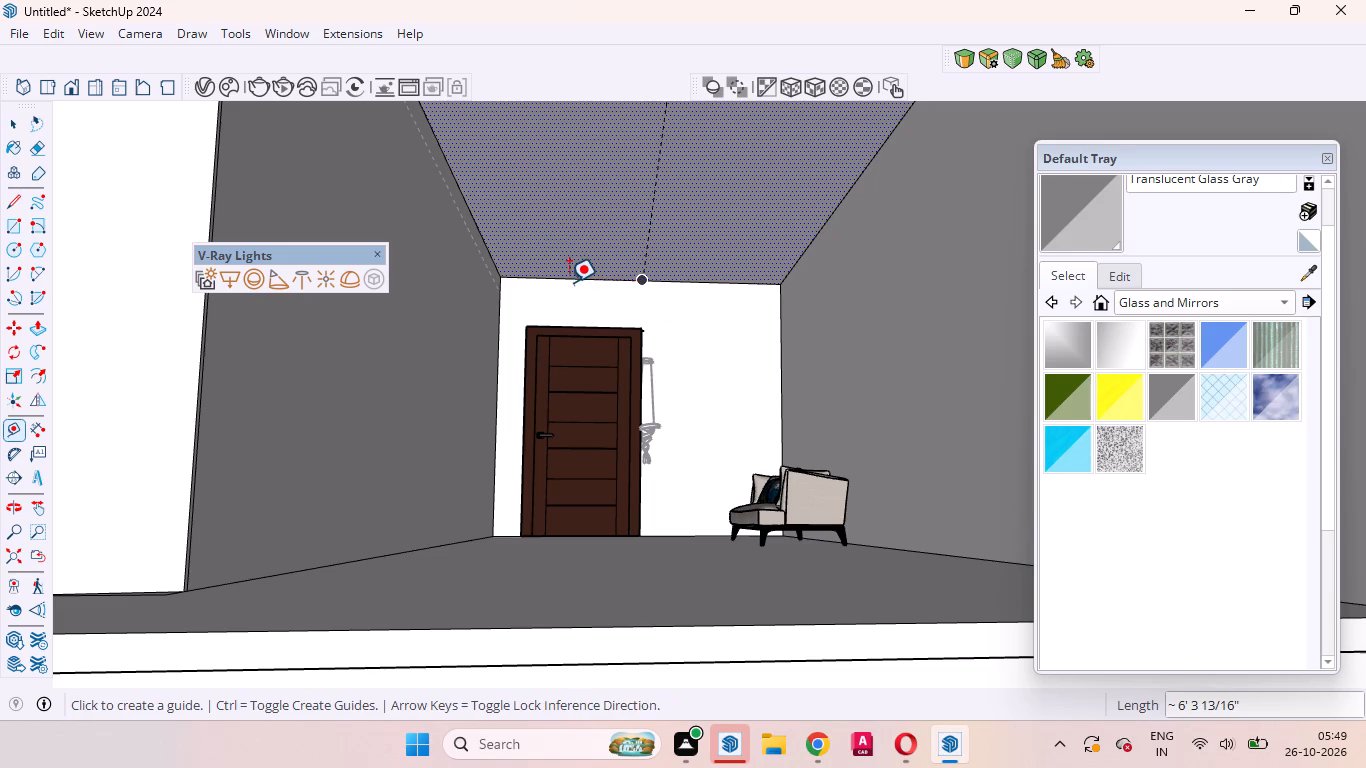
Add a cross guide on the recess ceiling about 14' 7" from the rear wall, and close the house group.
{"action": "left_click", "coordinate": [569, 282]}
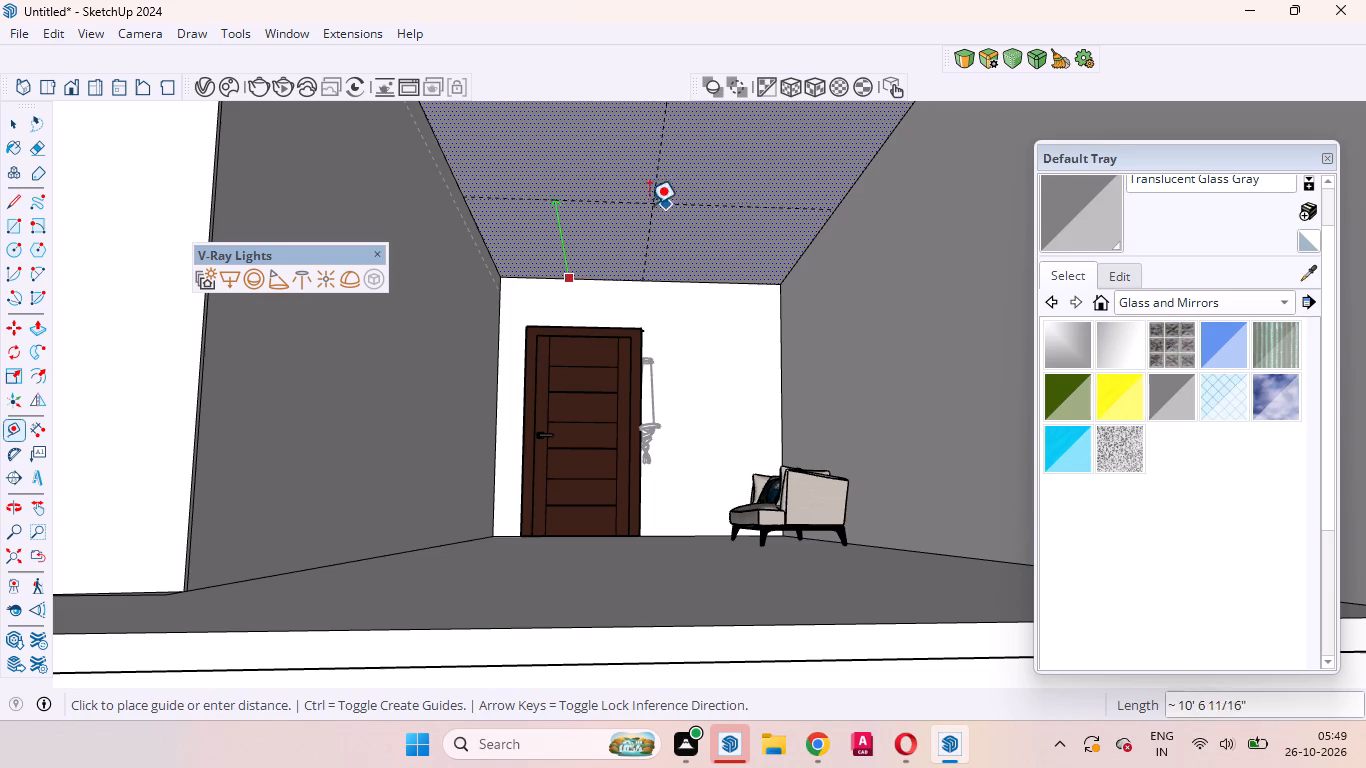
{"action": "scroll", "coordinate": [527, 210], "scroll_direction": "down", "scroll_amount": 4}
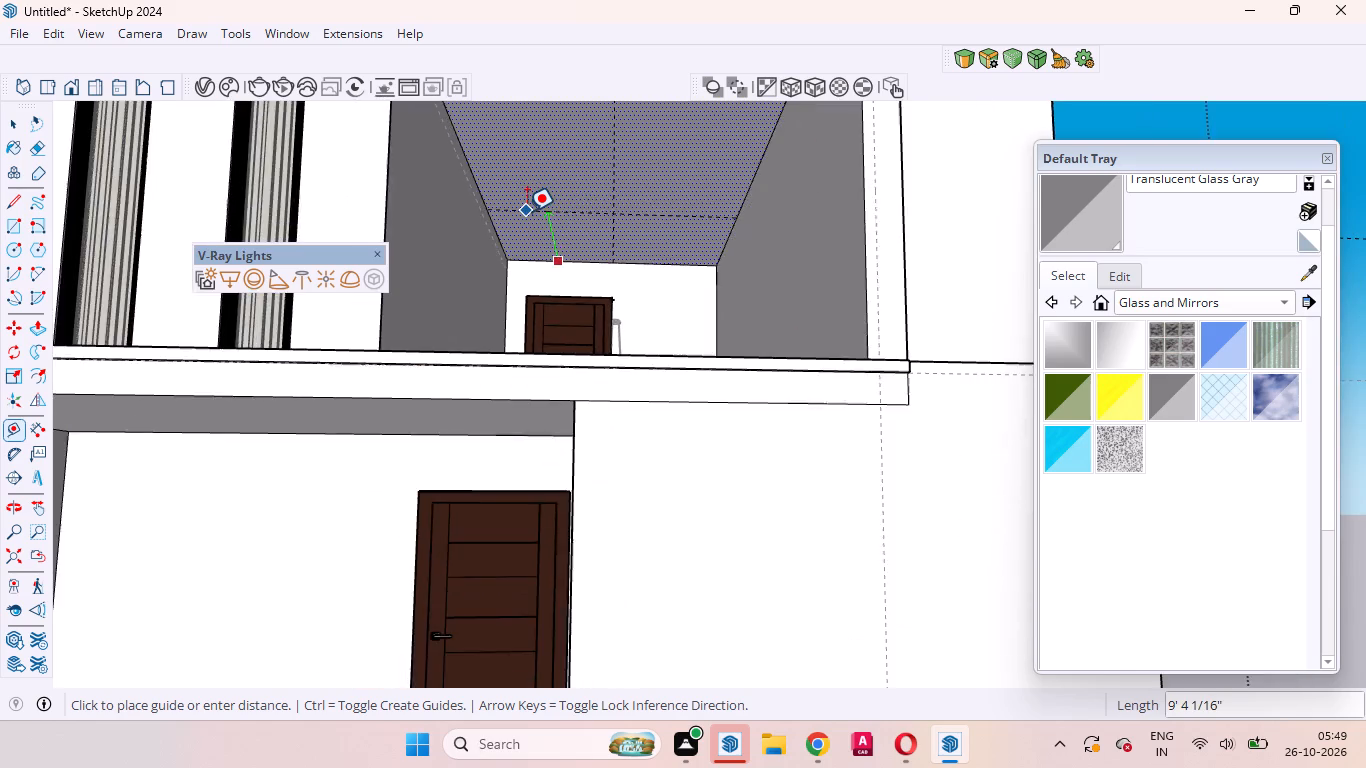
{"action": "scroll", "coordinate": [527, 211], "scroll_direction": "down", "scroll_amount": 4}
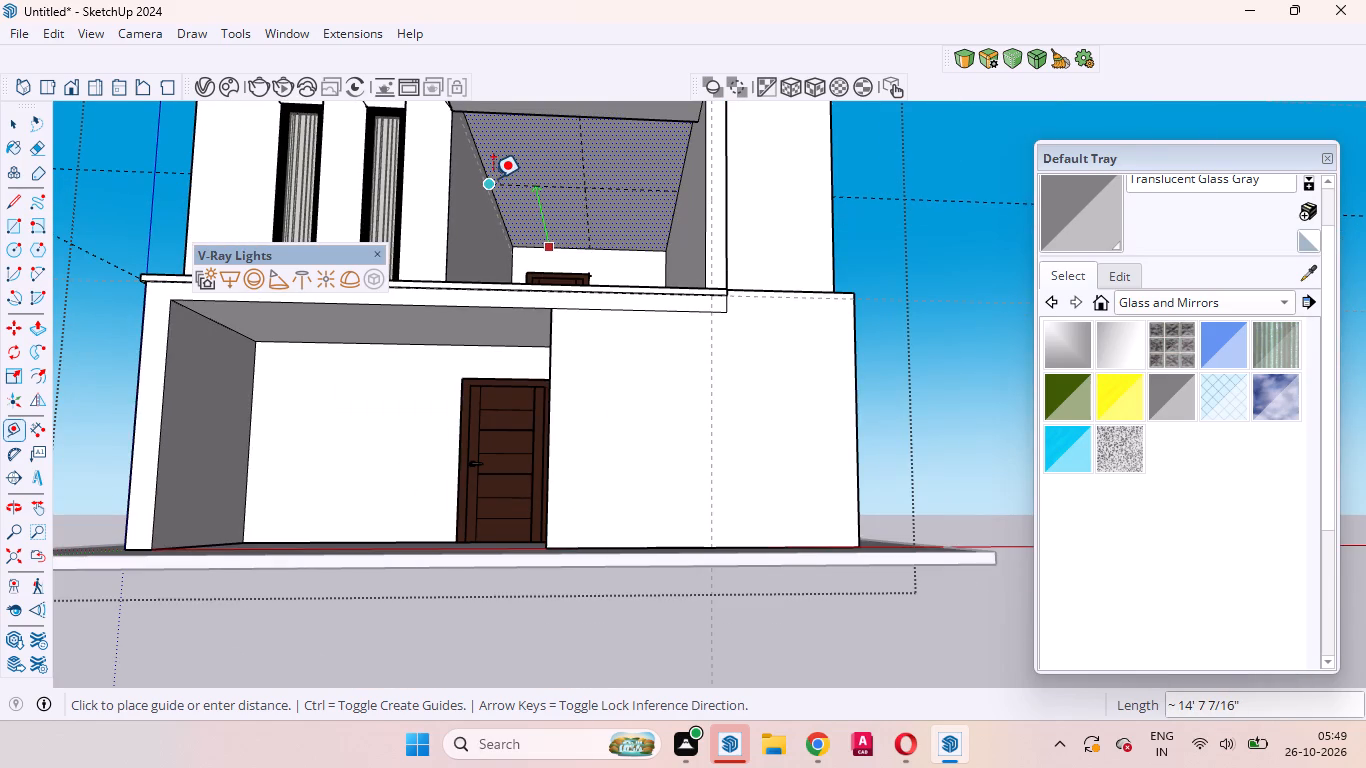
{"action": "left_click", "coordinate": [493, 178]}
{"action": "key", "text": "space"}
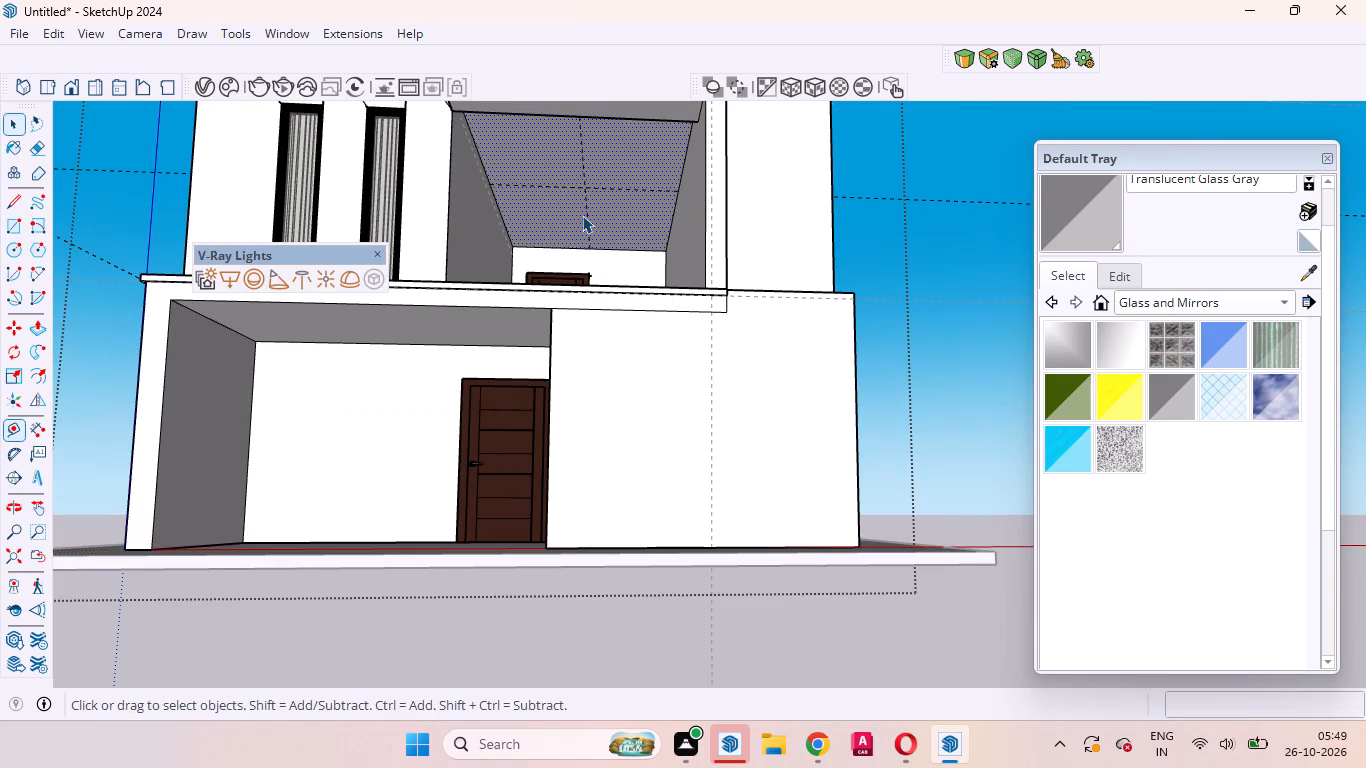
{"action": "middle_click_drag", "start_coordinate": [591, 221], "coordinate": [618, 297]}
{"action": "scroll", "coordinate": [620, 310], "scroll_direction": "up", "scroll_amount": 4}
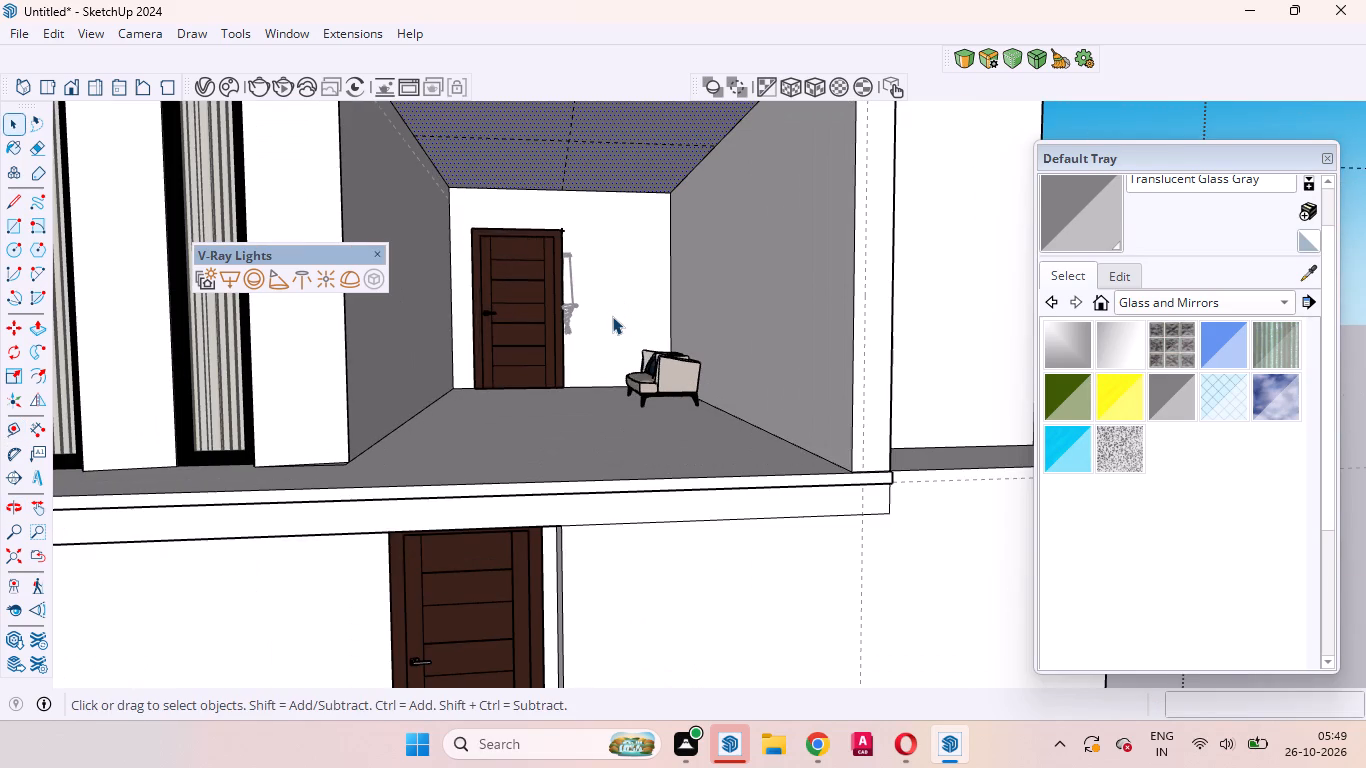
{"action": "scroll", "coordinate": [612, 316], "scroll_direction": "down", "scroll_amount": 9}
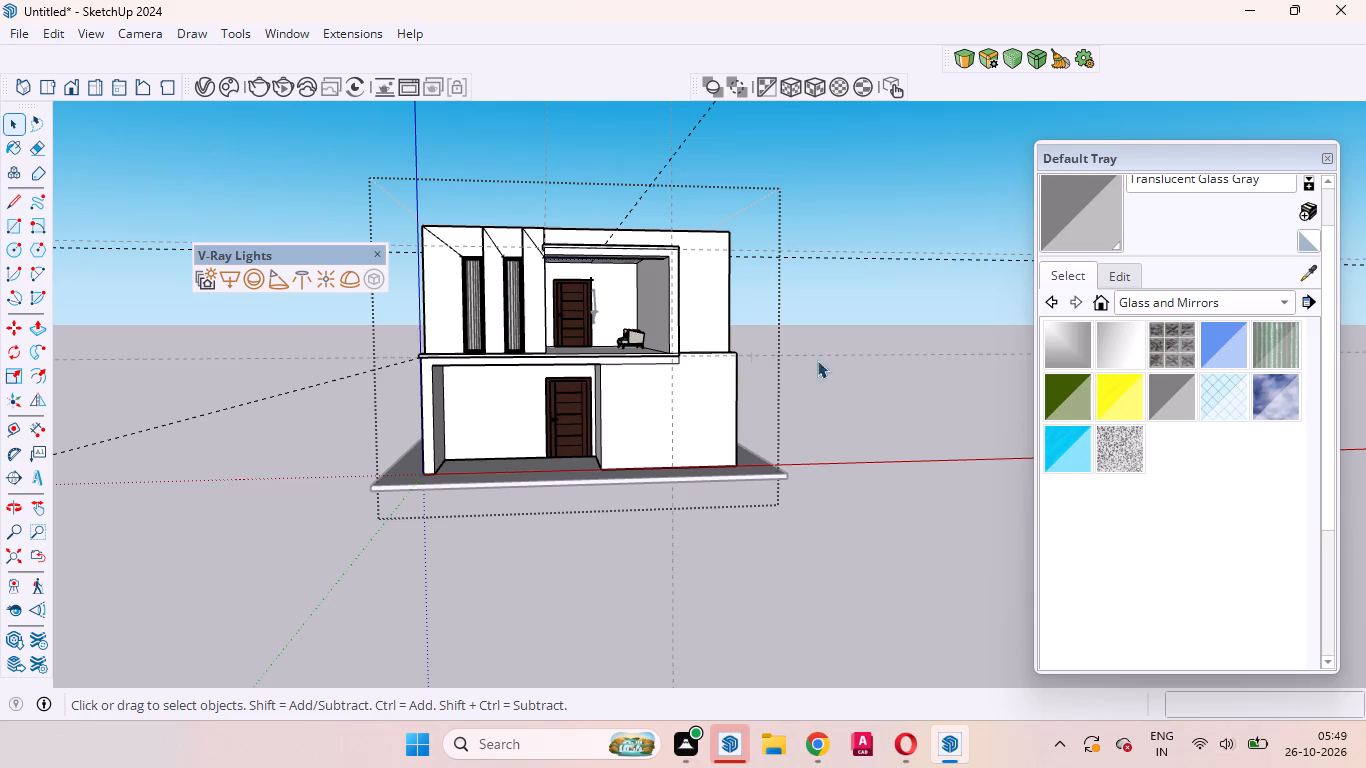
{"action": "left_click", "coordinate": [919, 405]}
Move the pendant light from beside the door up to the ceiling near the crossing of the two guides.
{"action": "scroll", "coordinate": [634, 307], "scroll_direction": "up", "scroll_amount": 2}
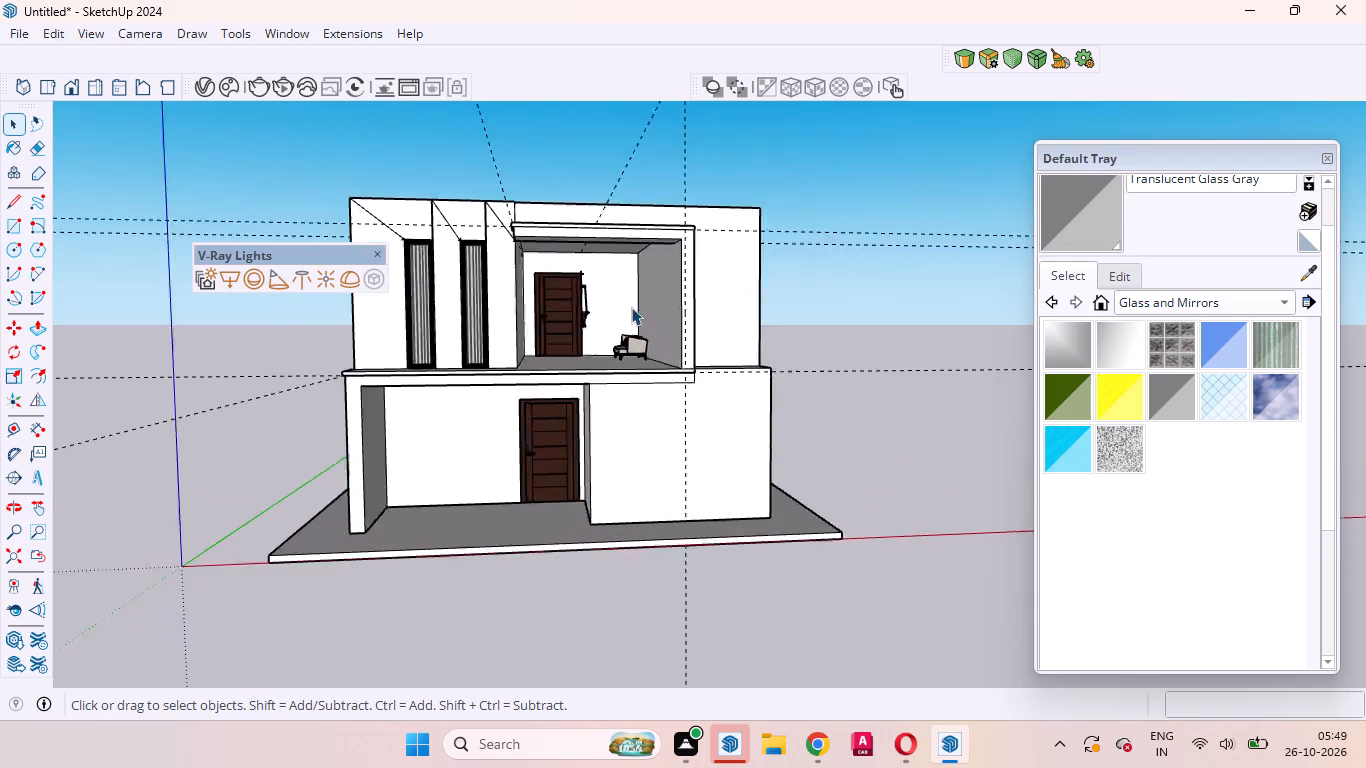
{"action": "scroll", "coordinate": [631, 307], "scroll_direction": "up", "scroll_amount": 13}
{"action": "scroll", "coordinate": [528, 325], "scroll_direction": "up", "scroll_amount": 3}
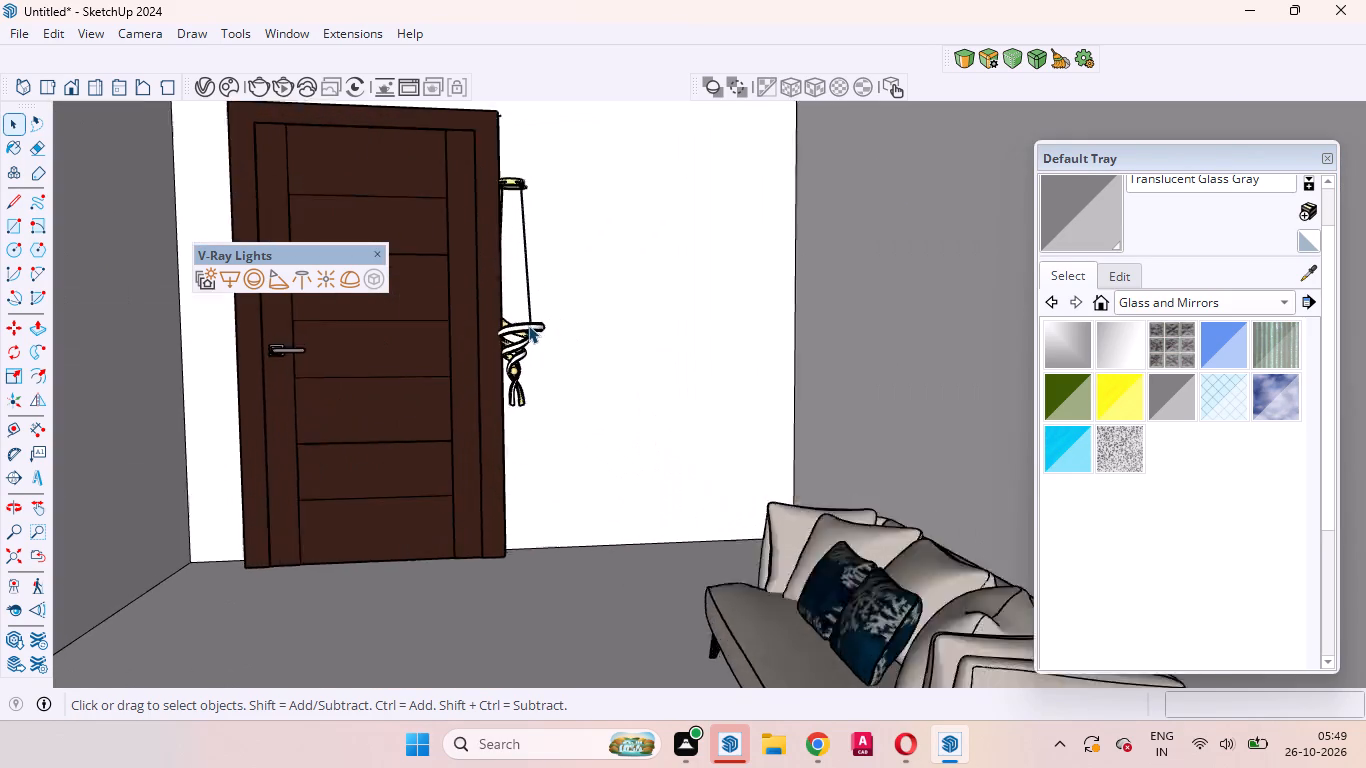
{"action": "scroll", "coordinate": [528, 325], "scroll_direction": "up", "scroll_amount": 2}
{"action": "scroll", "coordinate": [528, 326], "scroll_direction": "down", "scroll_amount": 1}
{"action": "scroll", "coordinate": [528, 326], "scroll_direction": "up", "scroll_amount": 3}
{"action": "left_click", "coordinate": [520, 327]}
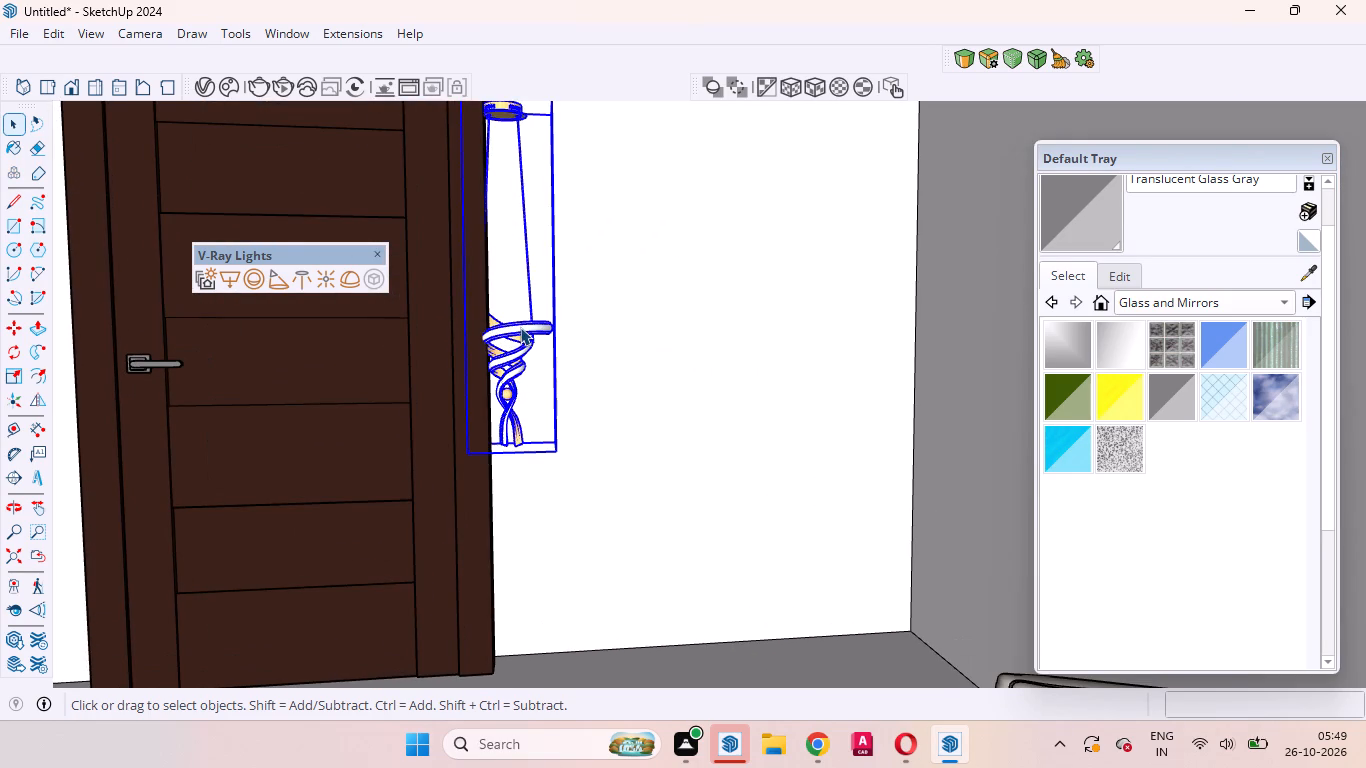
{"action": "key", "text": "m"}
{"action": "scroll", "coordinate": [534, 351], "scroll_direction": "down", "scroll_amount": 5}
{"action": "scroll", "coordinate": [549, 248], "scroll_direction": "up", "scroll_amount": 5}
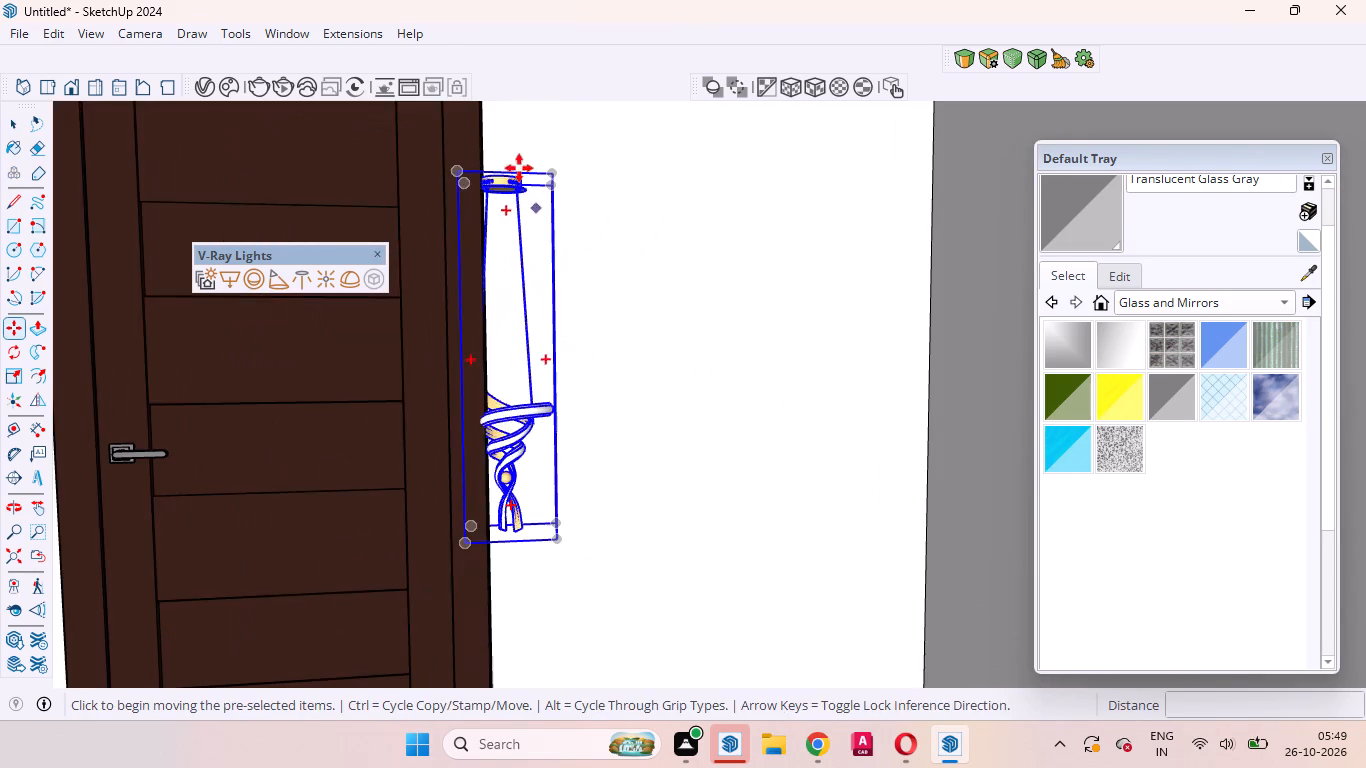
{"action": "scroll", "coordinate": [509, 155], "scroll_direction": "up", "scroll_amount": 10}
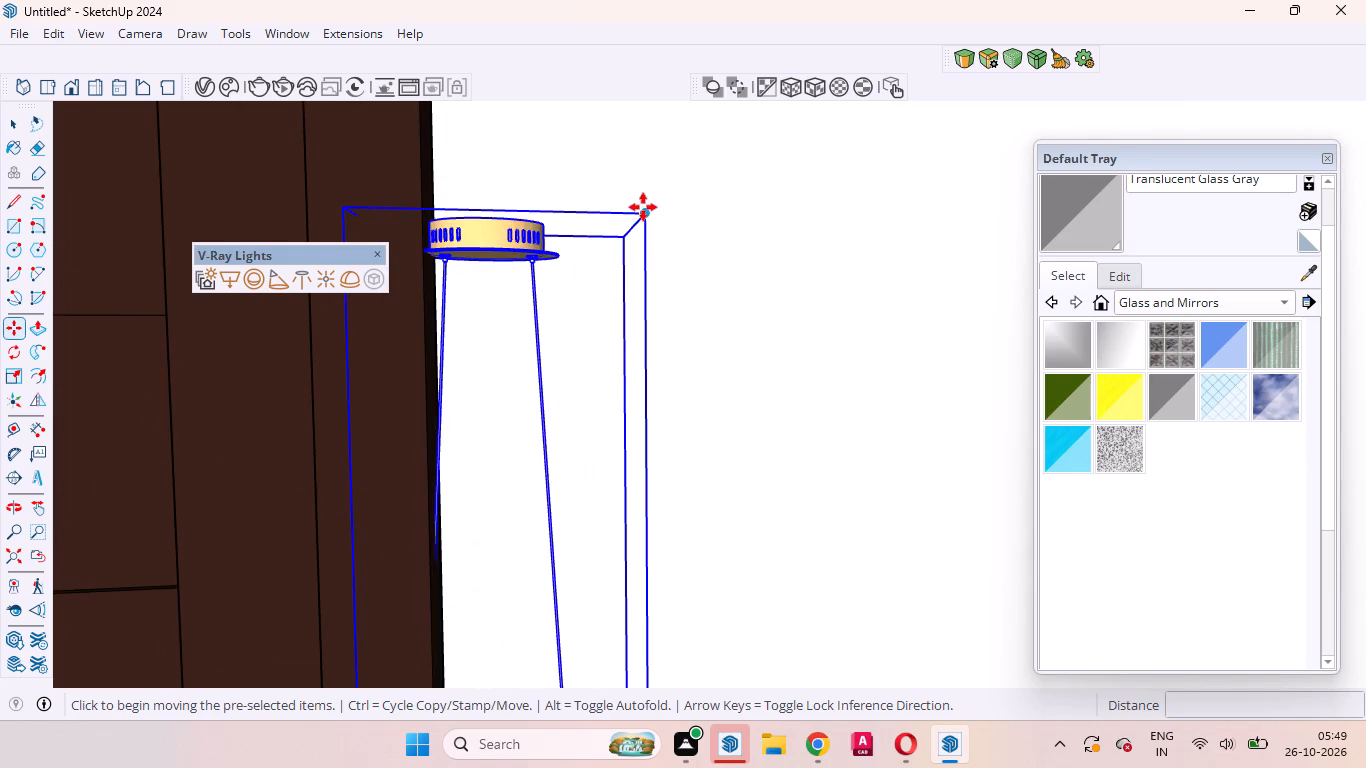
{"action": "left_click", "coordinate": [644, 211]}
{"action": "scroll", "coordinate": [648, 237], "scroll_direction": "down", "scroll_amount": 20}
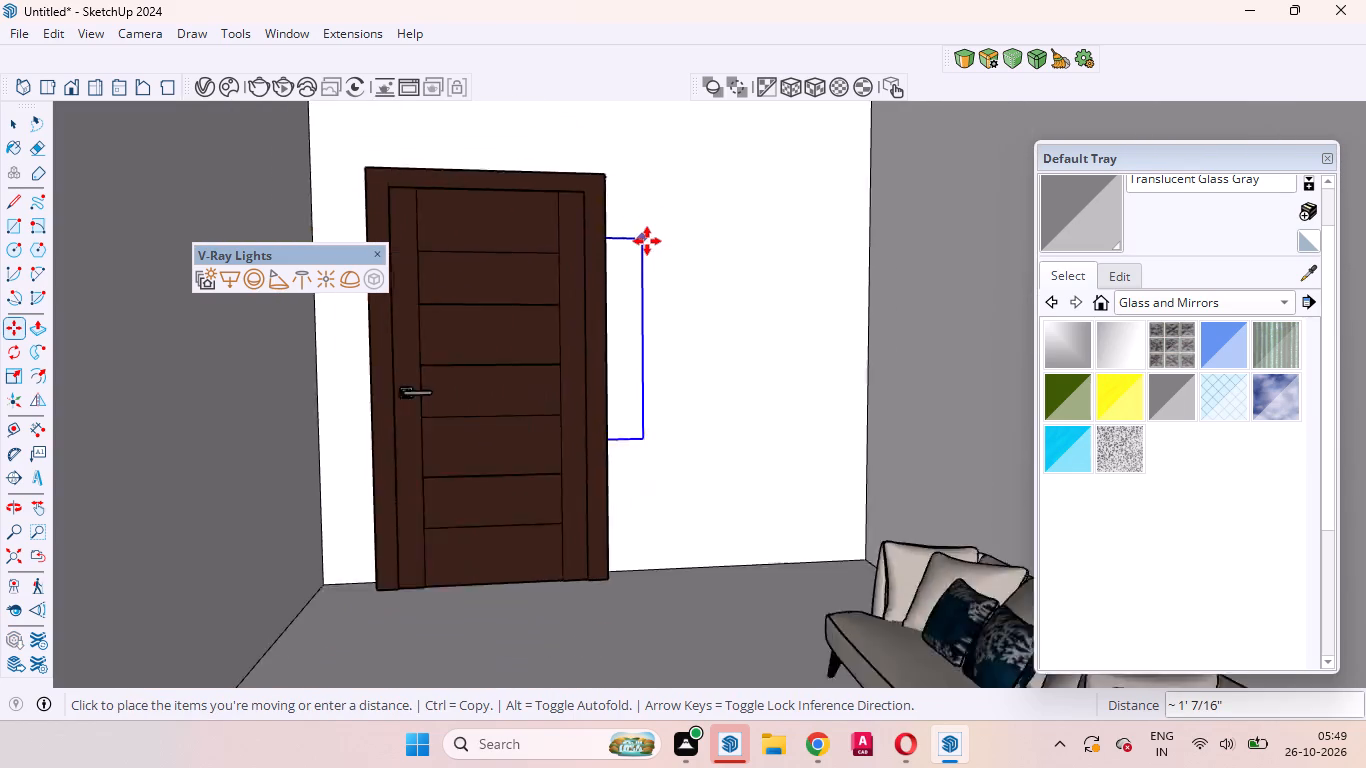
{"action": "scroll", "coordinate": [647, 241], "scroll_direction": "down", "scroll_amount": 8}
{"action": "middle_click_drag", "start_coordinate": [645, 240], "coordinate": [606, 203]}
{"action": "scroll", "coordinate": [606, 203], "scroll_direction": "up", "scroll_amount": 1}
{"action": "scroll", "coordinate": [602, 235], "scroll_direction": "down", "scroll_amount": 5}
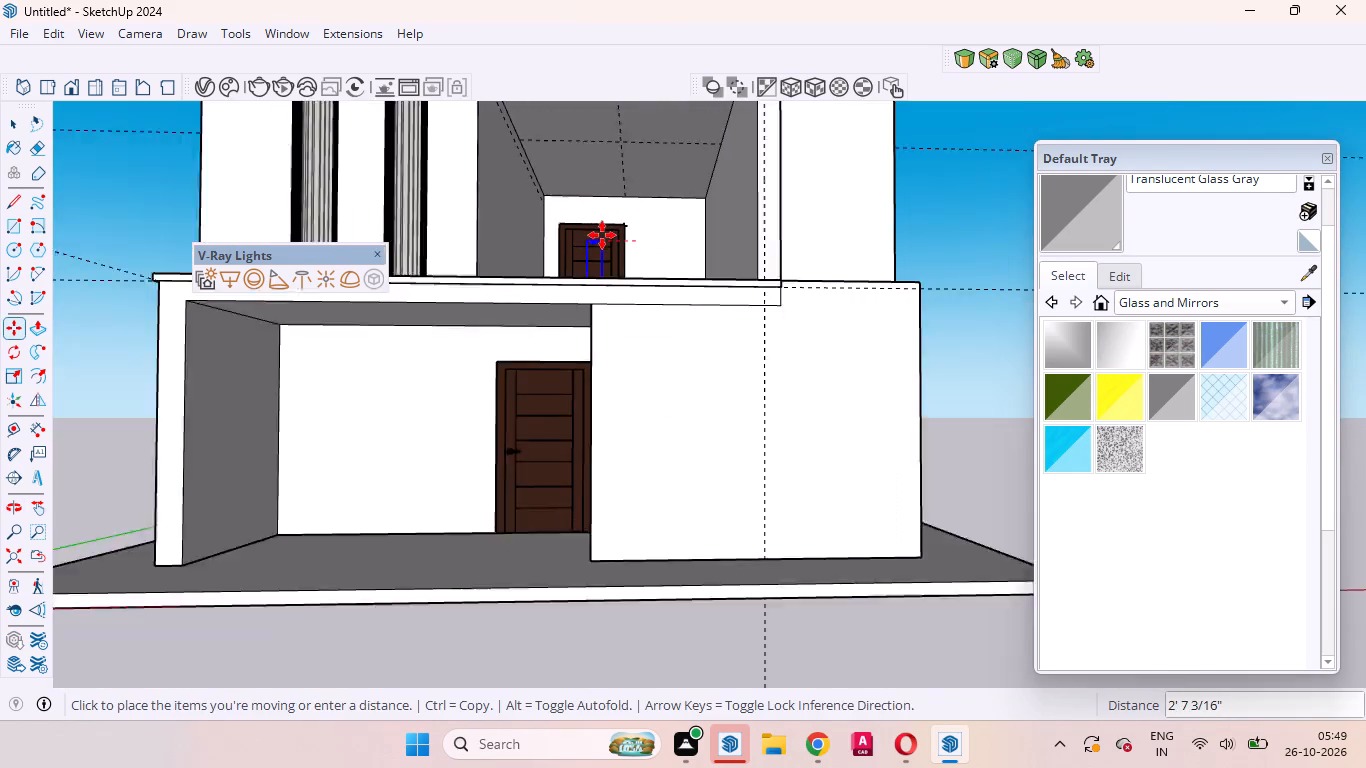
{"action": "scroll", "coordinate": [635, 171], "scroll_direction": "up", "scroll_amount": 9}
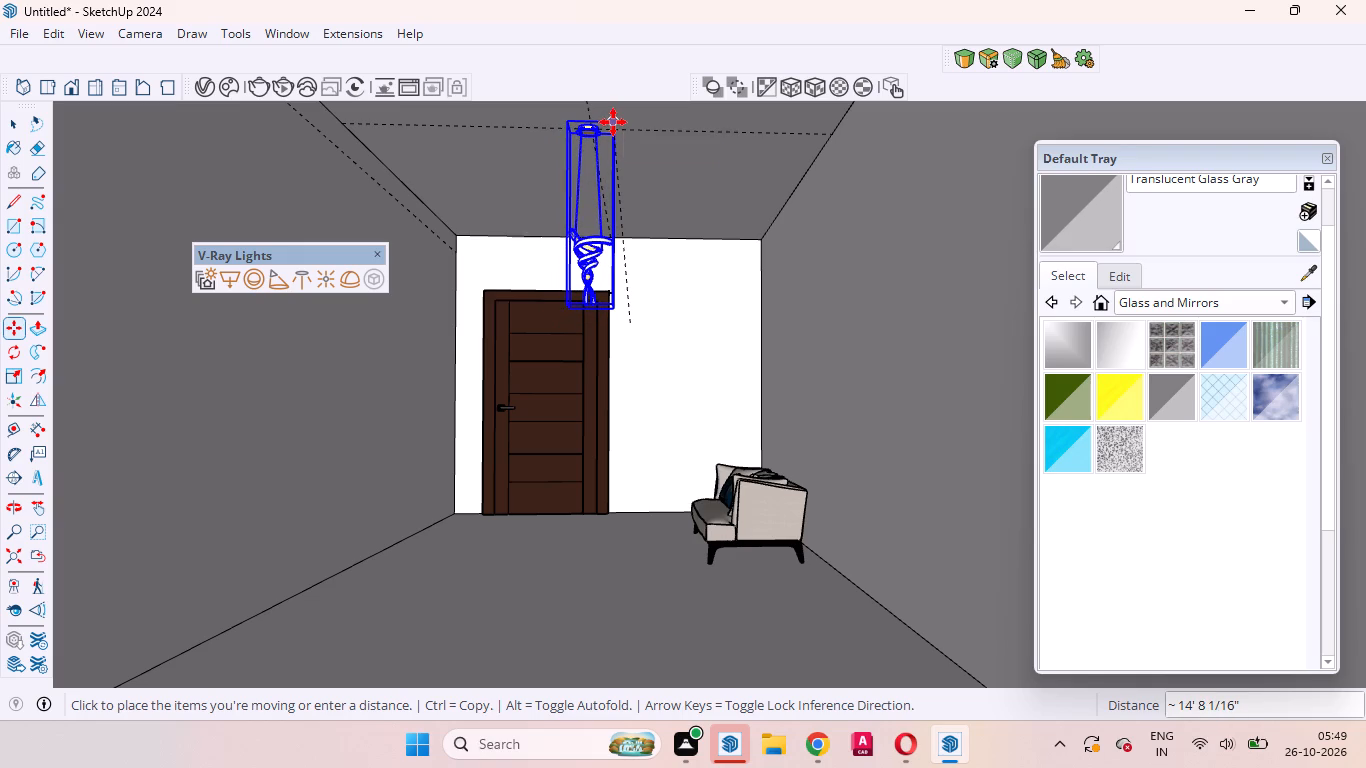
{"action": "left_click", "coordinate": [614, 122]}
Shift the pendant light slightly sideways toward the sofa-side wall so its canopy centres on the guide crossing.
{"action": "scroll", "coordinate": [614, 122], "scroll_direction": "up", "scroll_amount": 14}
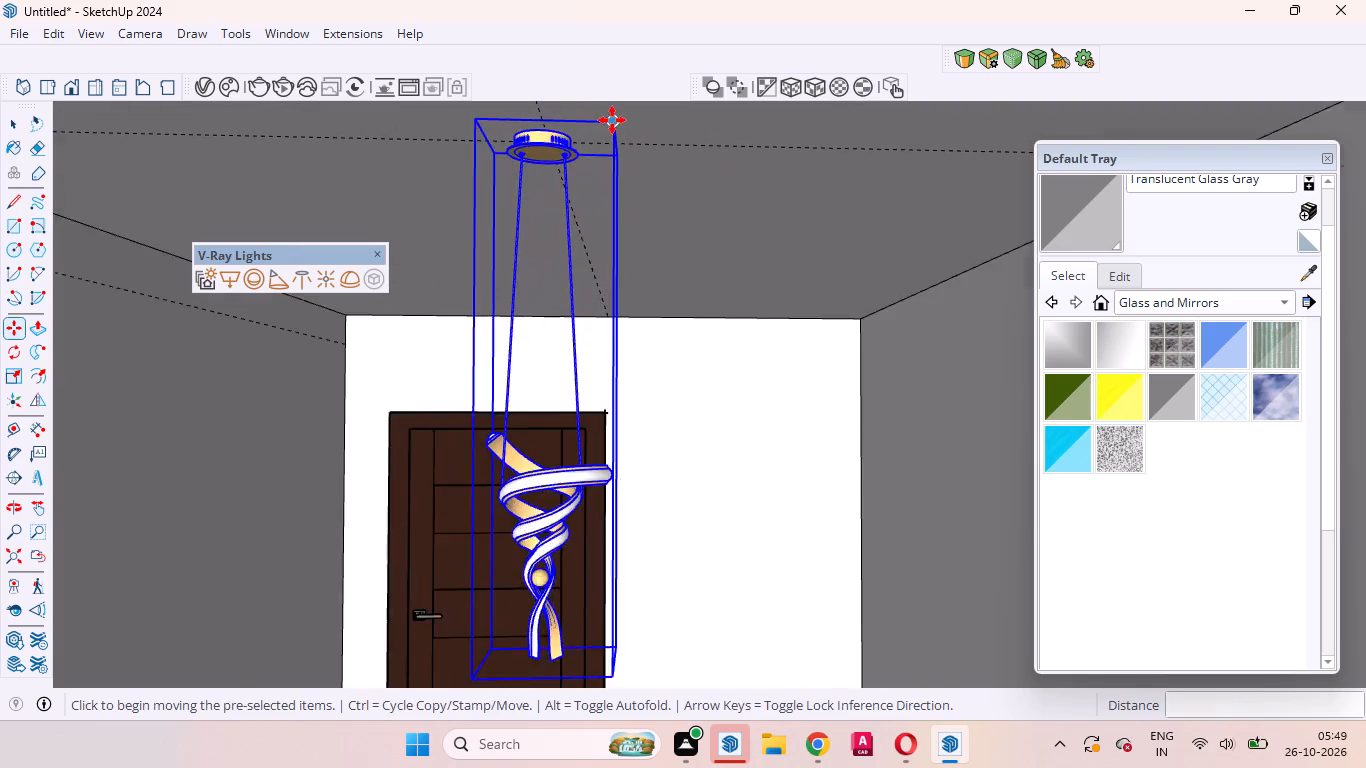
{"action": "scroll", "coordinate": [612, 120], "scroll_direction": "up", "scroll_amount": 3}
{"action": "middle_click_drag", "start_coordinate": [602, 180], "coordinate": [557, 114]}
{"action": "scroll", "coordinate": [615, 210], "scroll_direction": "down", "scroll_amount": 2}
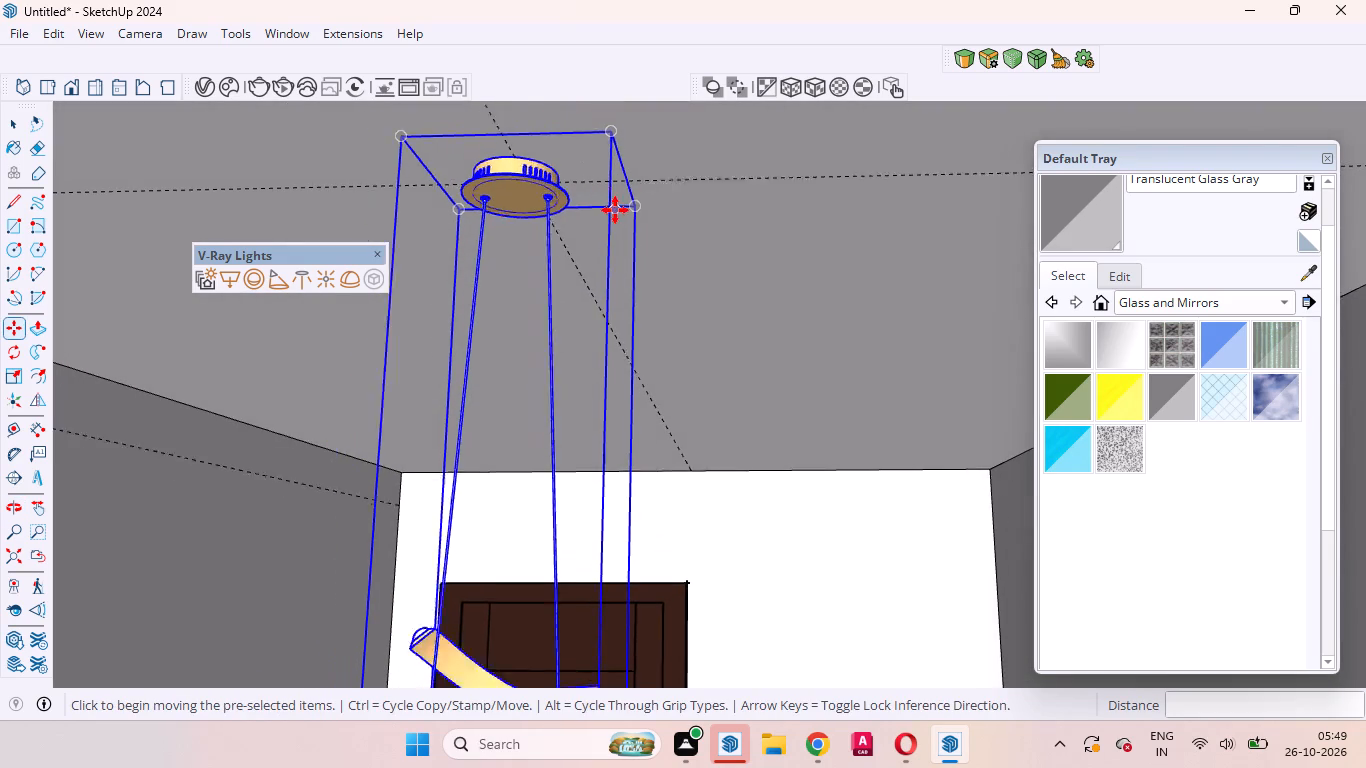
{"action": "scroll", "coordinate": [615, 210], "scroll_direction": "down", "scroll_amount": 6}
{"action": "scroll", "coordinate": [567, 236], "scroll_direction": "up", "scroll_amount": 6}
{"action": "middle_click_drag", "start_coordinate": [563, 231], "coordinate": [555, 149]}
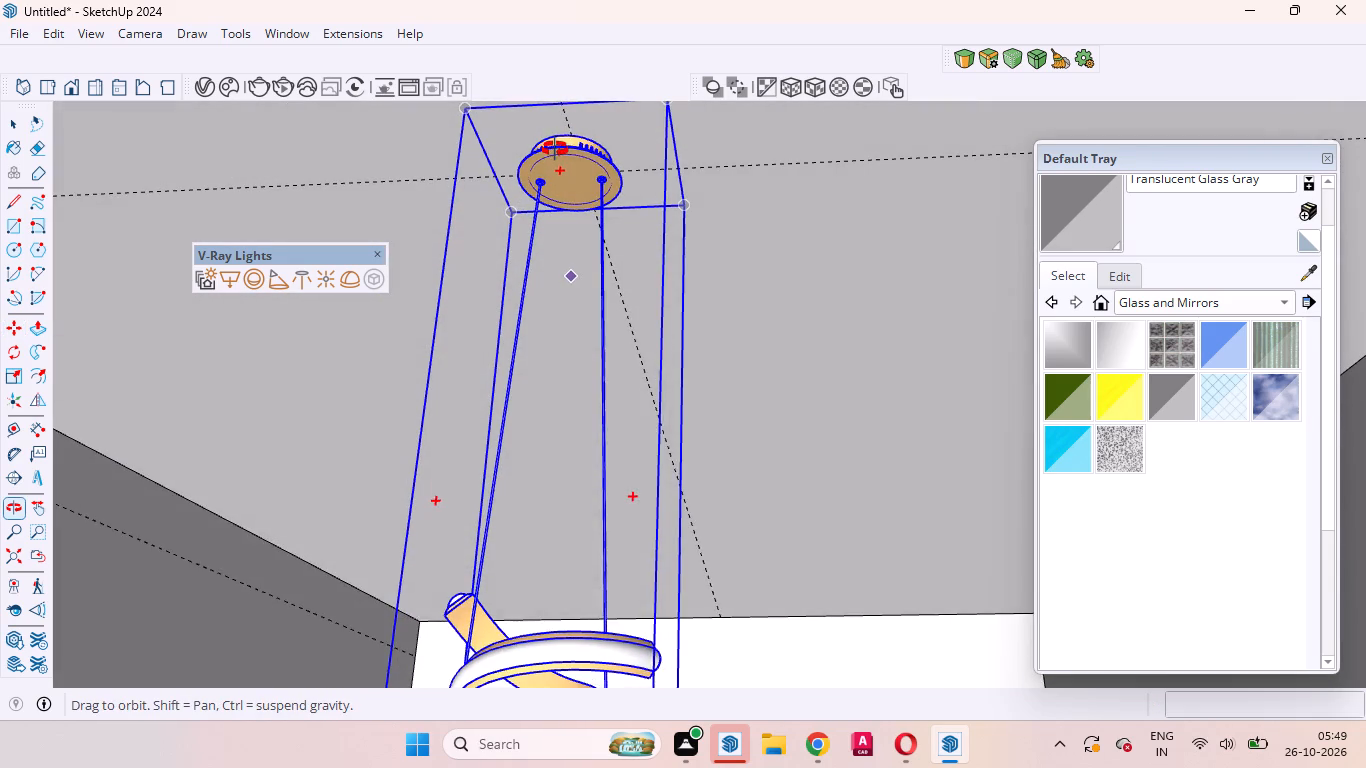
{"action": "middle_click_drag", "start_coordinate": [555, 149], "coordinate": [677, 193]}
{"action": "scroll", "coordinate": [658, 234], "scroll_direction": "down", "scroll_amount": 5}
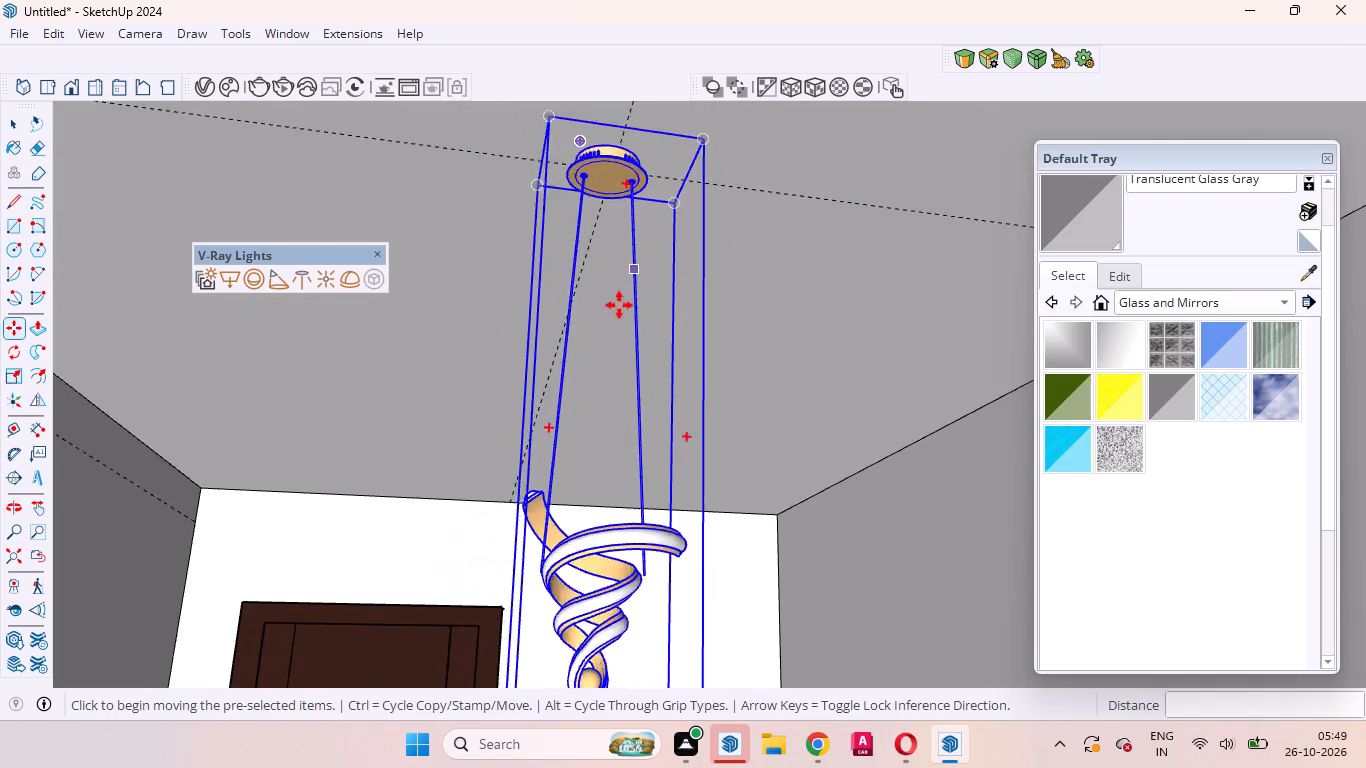
{"action": "scroll", "coordinate": [620, 266], "scroll_direction": "up", "scroll_amount": 5}
{"action": "middle_click_drag", "start_coordinate": [642, 282], "coordinate": [590, 326]}
{"action": "scroll", "coordinate": [582, 320], "scroll_direction": "up", "scroll_amount": 1}
{"action": "scroll", "coordinate": [582, 320], "scroll_direction": "down", "scroll_amount": 9}
{"action": "scroll", "coordinate": [583, 250], "scroll_direction": "up", "scroll_amount": 6}
{"action": "middle_click_drag", "start_coordinate": [579, 271], "coordinate": [576, 259]}
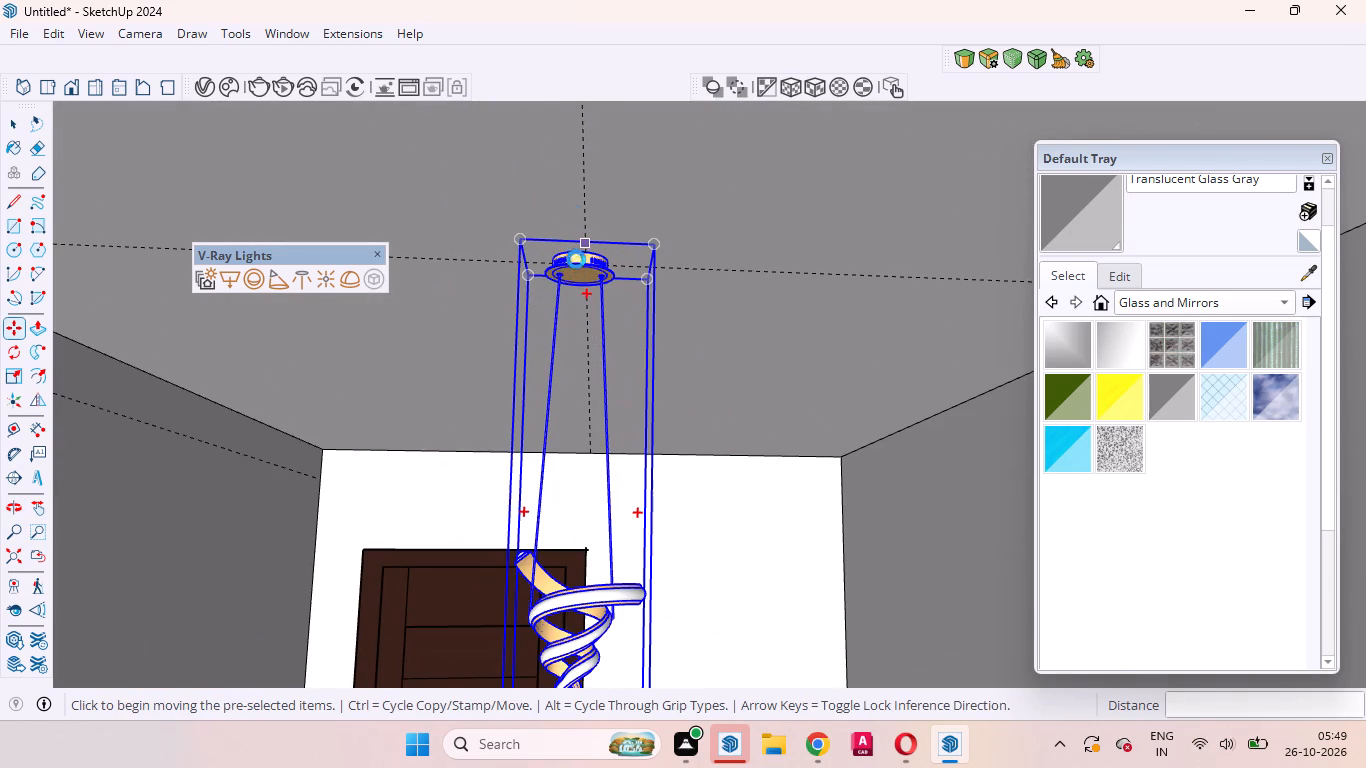
{"action": "middle_click_drag", "start_coordinate": [576, 259], "coordinate": [564, 175]}
{"action": "scroll", "coordinate": [568, 203], "scroll_direction": "up", "scroll_amount": 1}
{"action": "middle_click_drag", "start_coordinate": [568, 203], "coordinate": [574, 113]}
{"action": "scroll", "coordinate": [595, 235], "scroll_direction": "up", "scroll_amount": 5}
{"action": "middle_click_drag", "start_coordinate": [651, 343], "coordinate": [617, 216]}
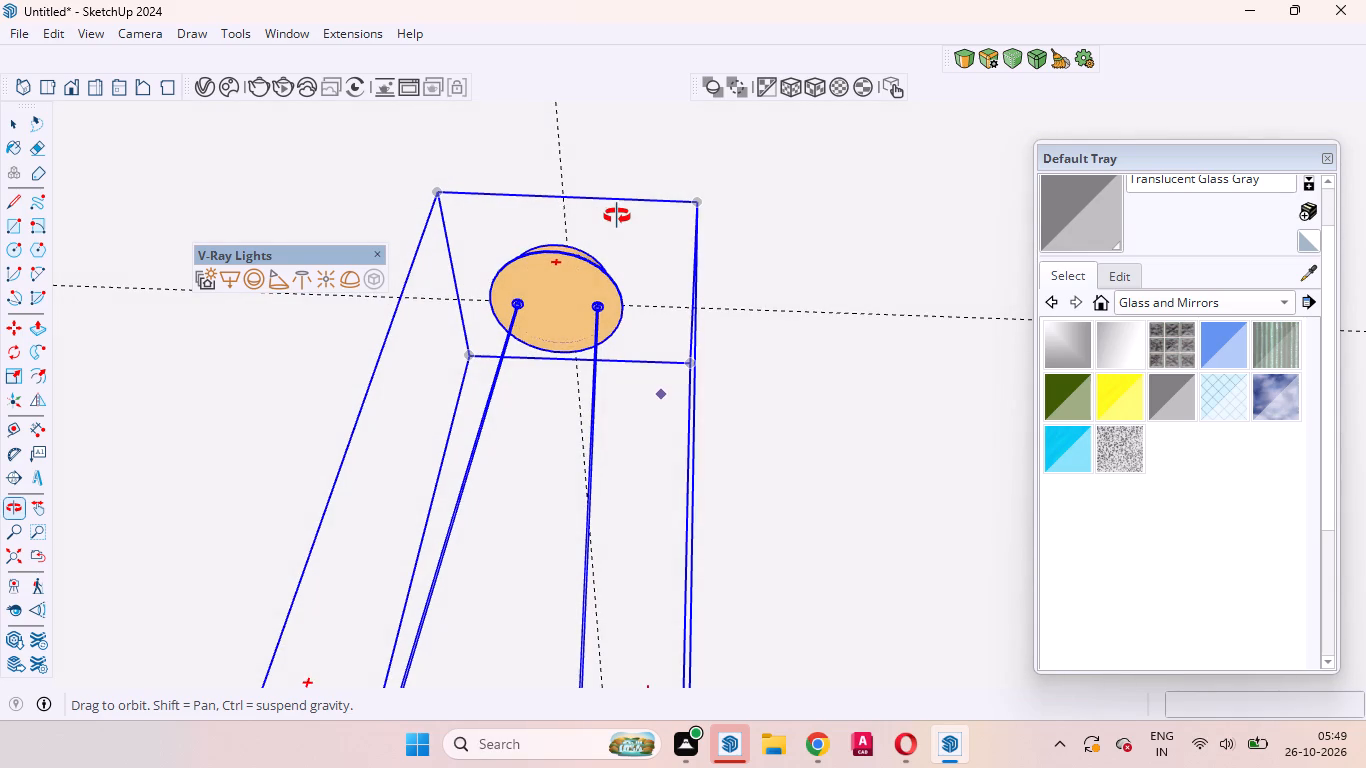
{"action": "middle_click_drag", "start_coordinate": [617, 216], "coordinate": [619, 225]}
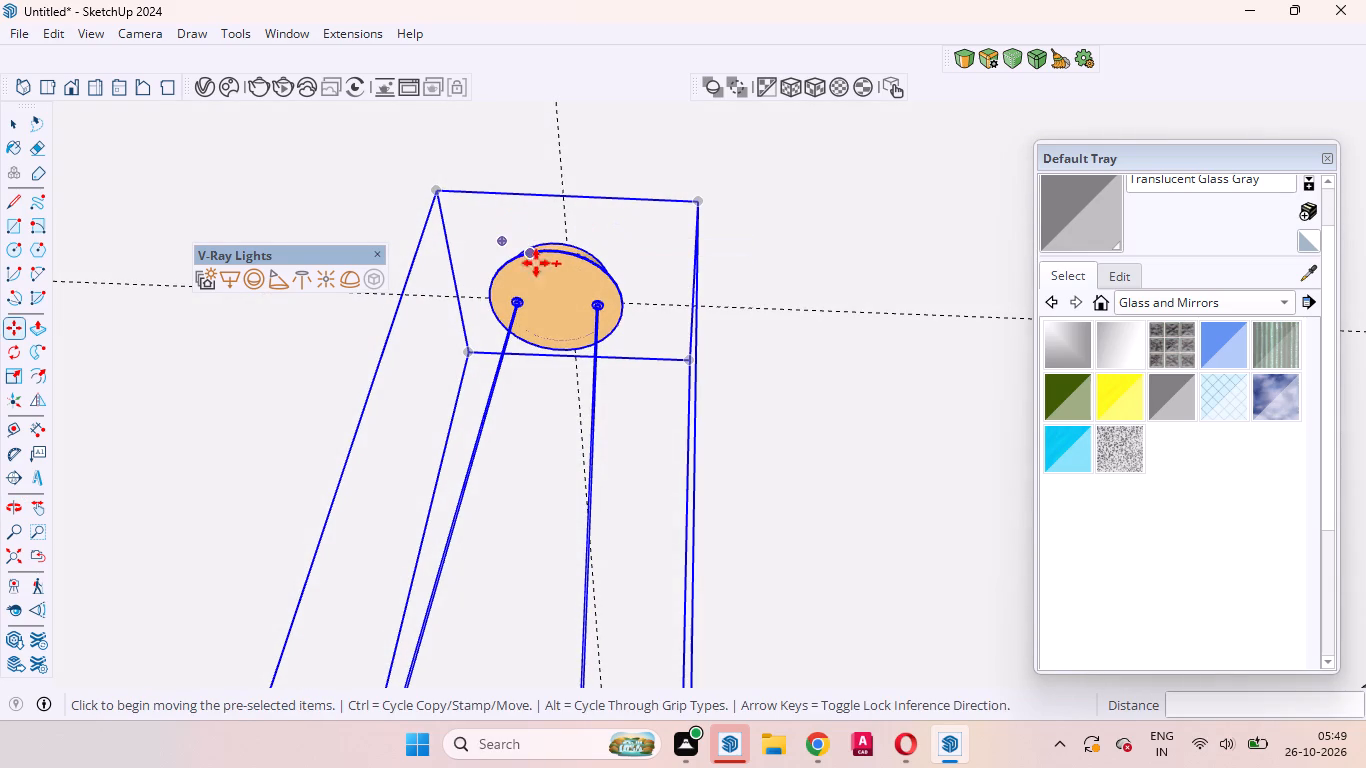
{"action": "left_click", "coordinate": [585, 295]}
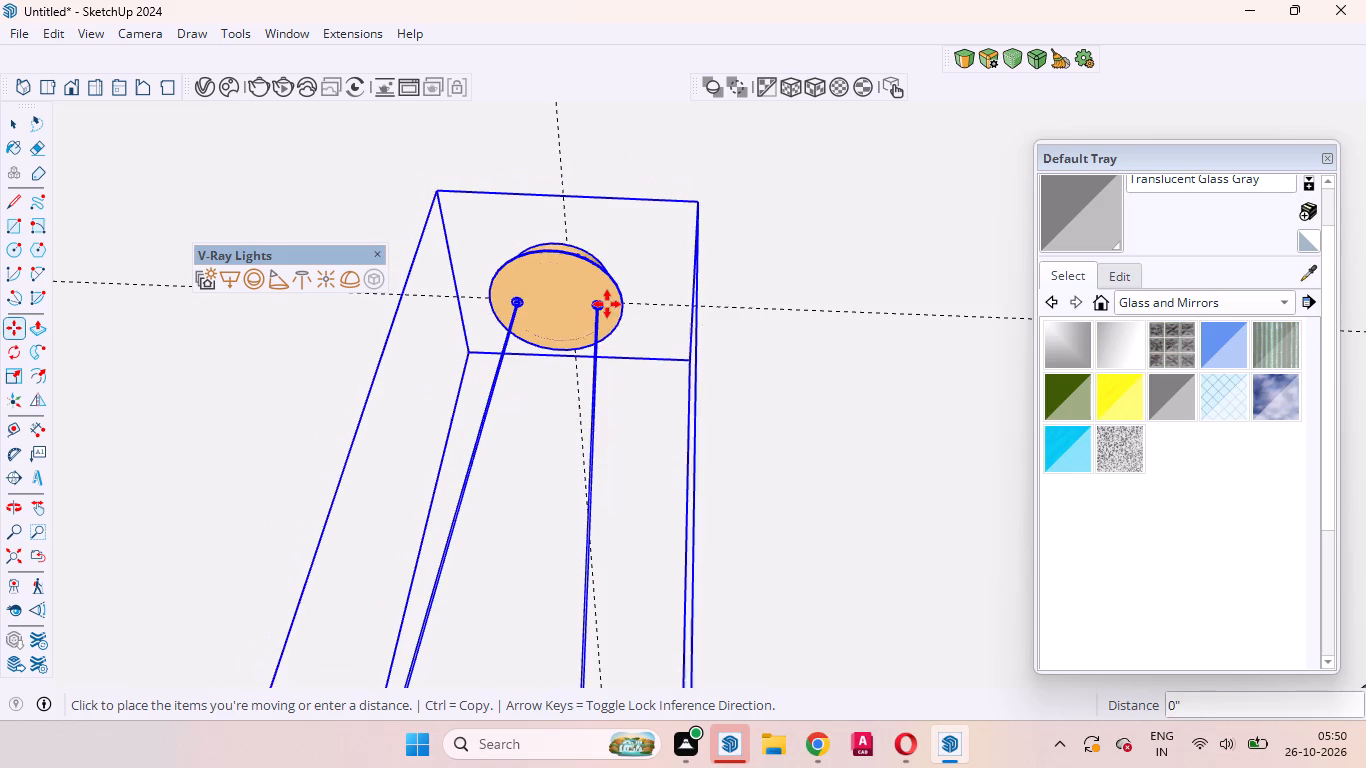
{"action": "left_click", "coordinate": [619, 310]}
Raise the pendant light along the vertical axis by about 1 5/8" to seat its canopy in the ceiling.
{"action": "middle_click_drag", "start_coordinate": [595, 299], "coordinate": [597, 282]}
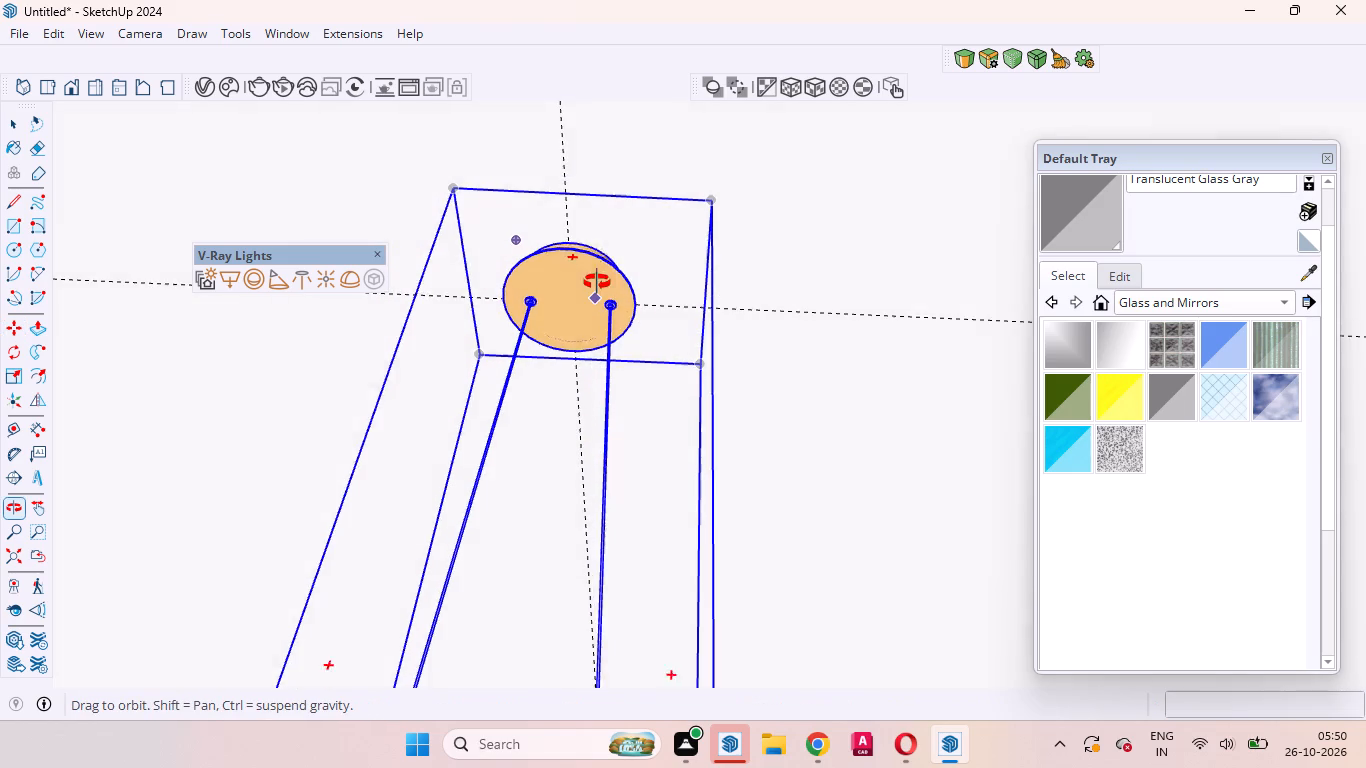
{"action": "middle_click_drag", "start_coordinate": [597, 282], "coordinate": [597, 245]}
{"action": "scroll", "coordinate": [597, 245], "scroll_direction": "up", "scroll_amount": 1}
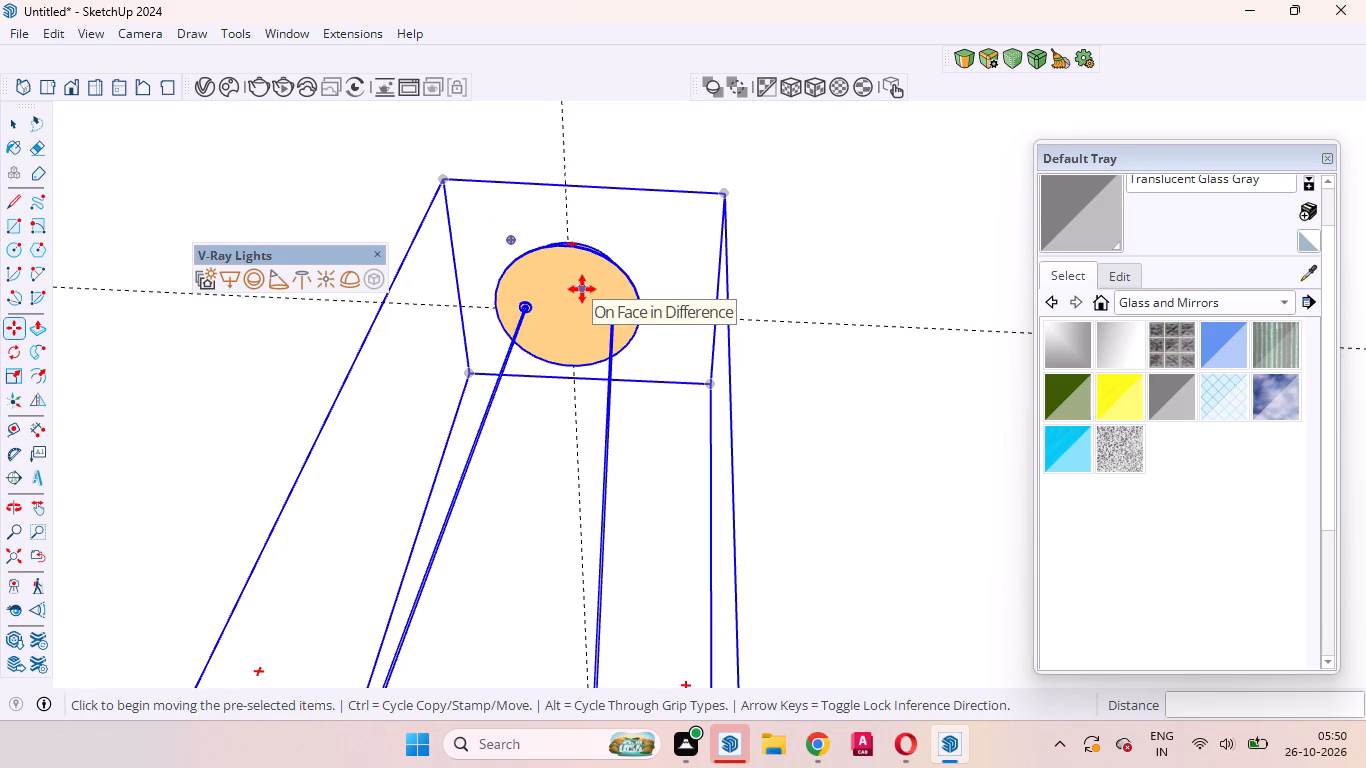
{"action": "left_click", "coordinate": [582, 289]}
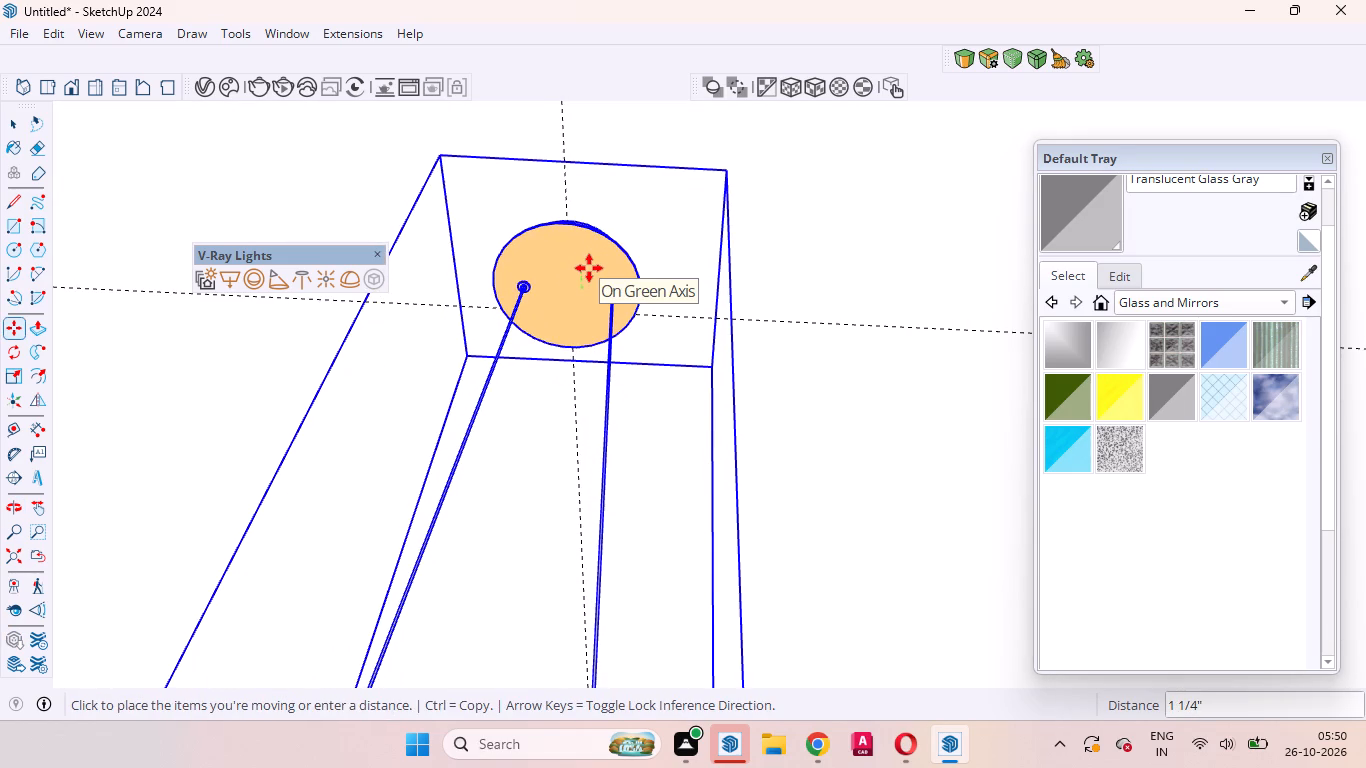
{"action": "key", "text": "Up"}
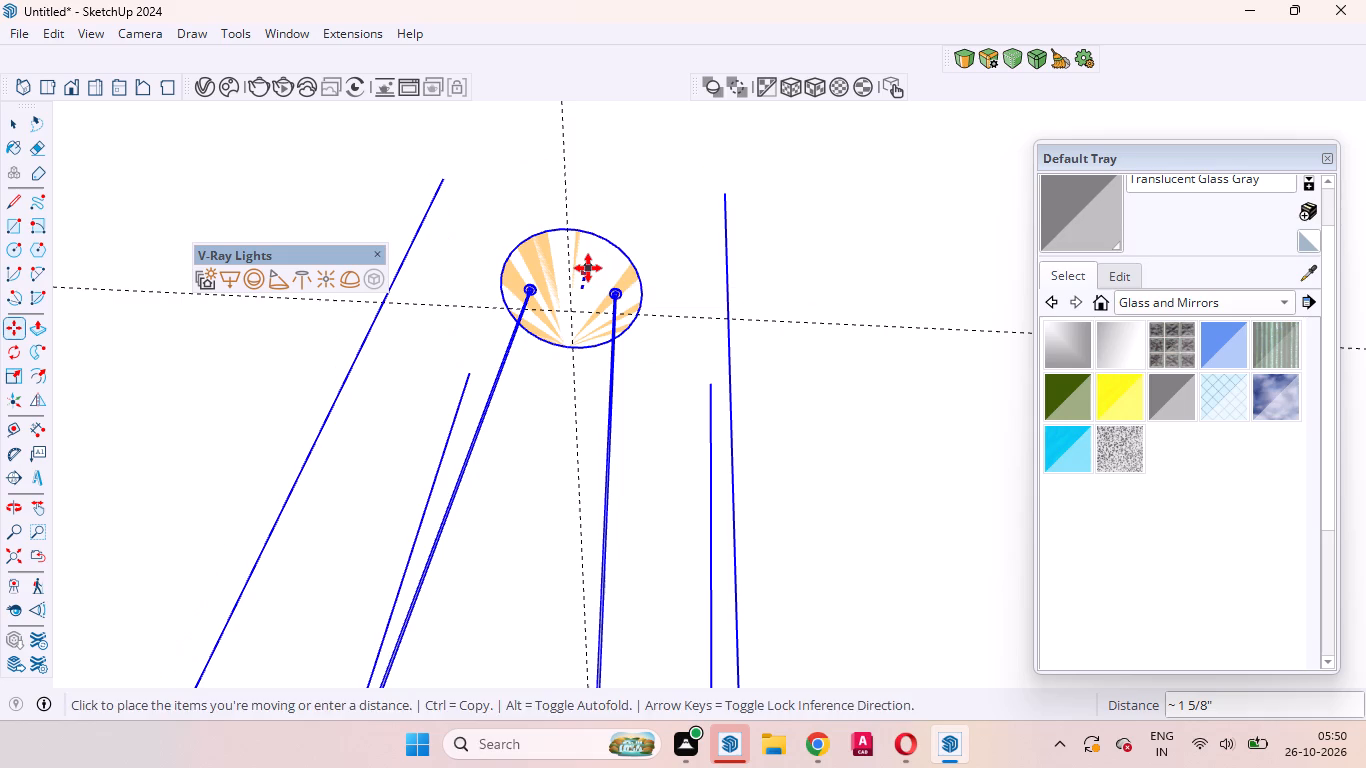
{"action": "left_click", "coordinate": [588, 268]}
Lower the pendant light along the vertical axis by about 1" so its canopy sits just below the ceiling face.
{"action": "scroll", "coordinate": [604, 240], "scroll_direction": "up", "scroll_amount": 5}
{"action": "left_click", "coordinate": [604, 235]}
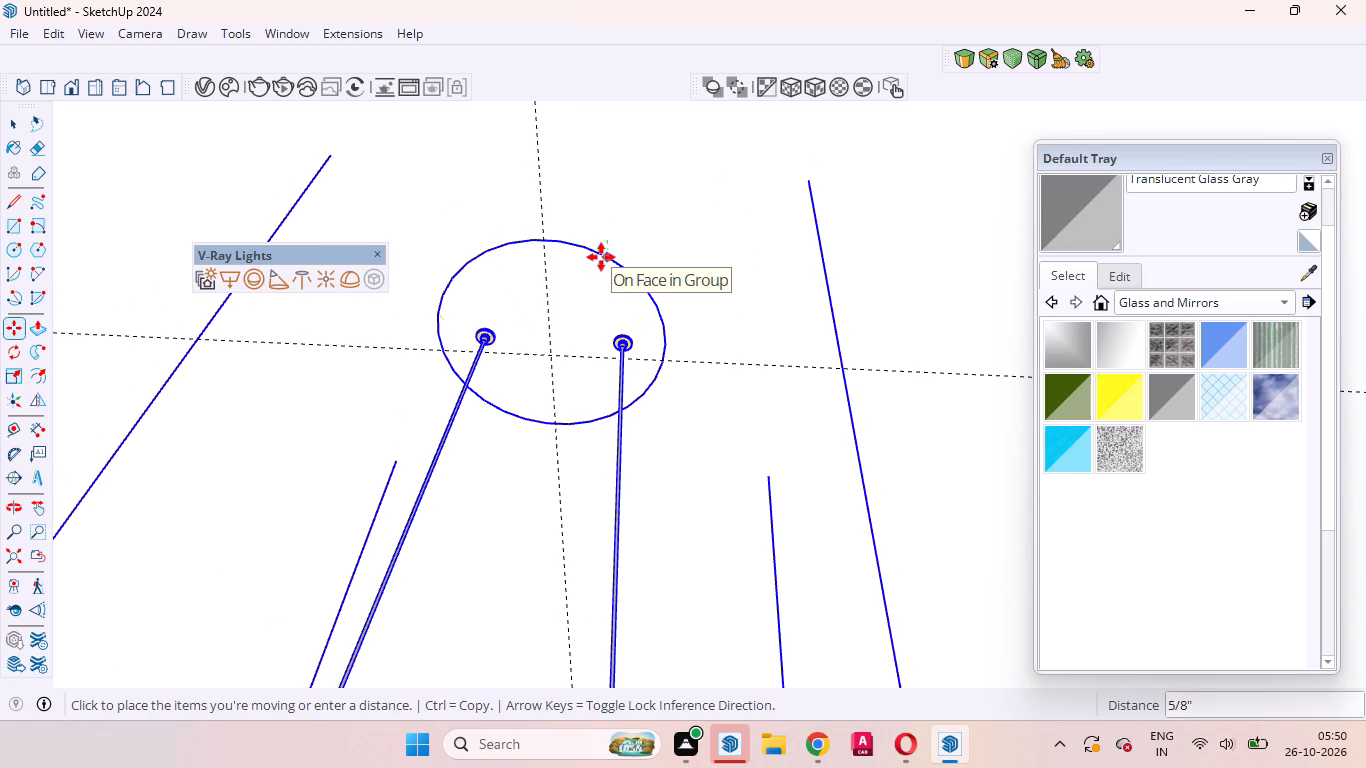
{"action": "key", "text": "Up"}
{"action": "left_click", "coordinate": [601, 257]}
{"action": "key", "text": "space"}
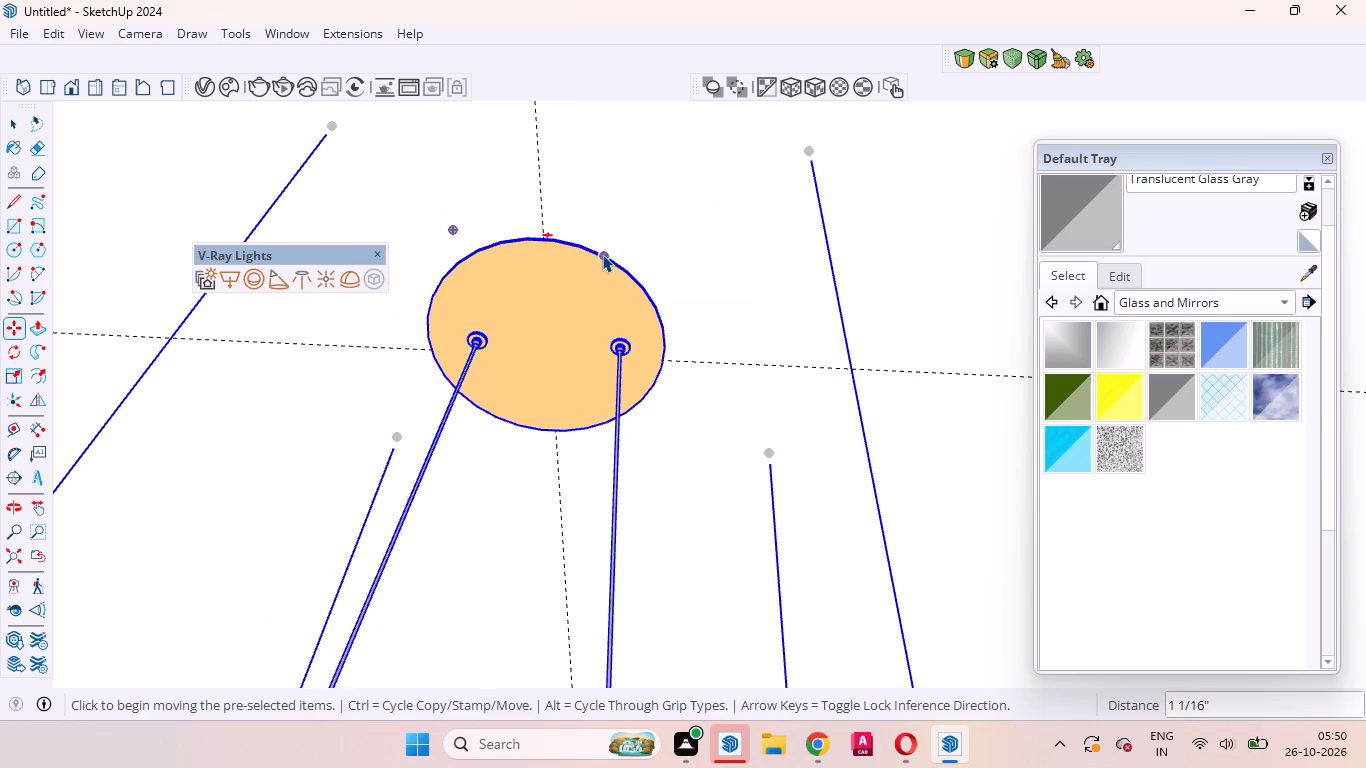
{"action": "scroll", "coordinate": [600, 236], "scroll_direction": "down", "scroll_amount": 16}
{"action": "middle_click_drag", "start_coordinate": [588, 233], "coordinate": [596, 248]}
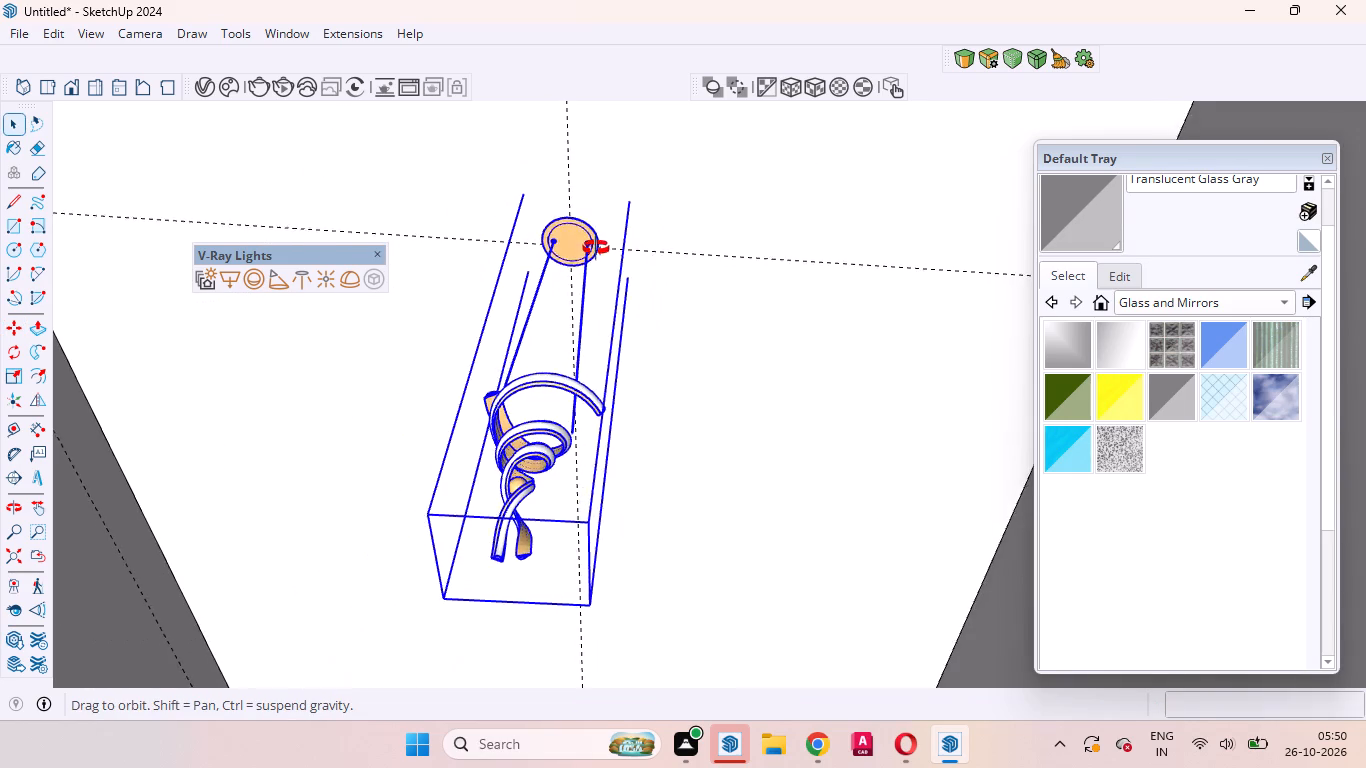
{"action": "middle_click_drag", "start_coordinate": [596, 248], "coordinate": [608, 290]}
{"action": "scroll", "coordinate": [608, 290], "scroll_direction": "up", "scroll_amount": 1}
{"action": "scroll", "coordinate": [608, 290], "scroll_direction": "down", "scroll_amount": 4}
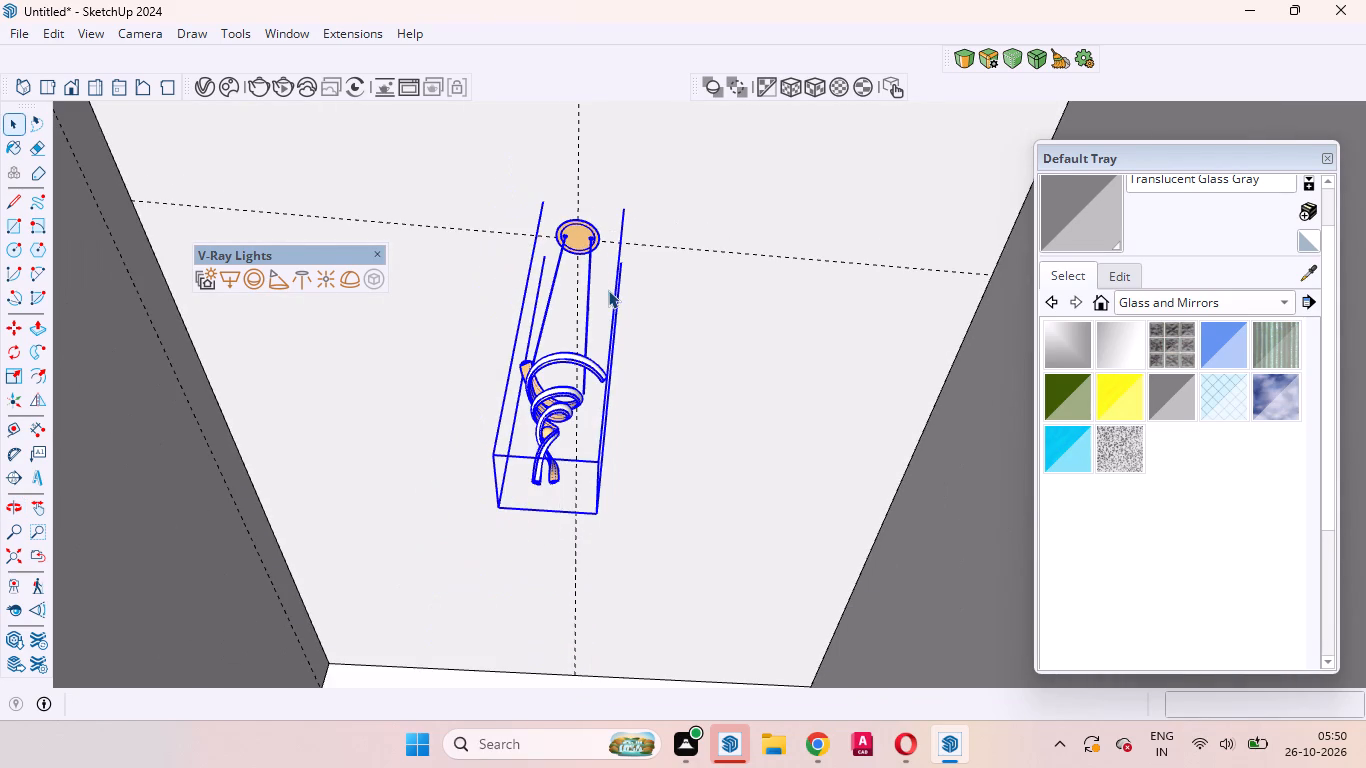
{"action": "scroll", "coordinate": [474, 403], "scroll_direction": "down", "scroll_amount": 6}
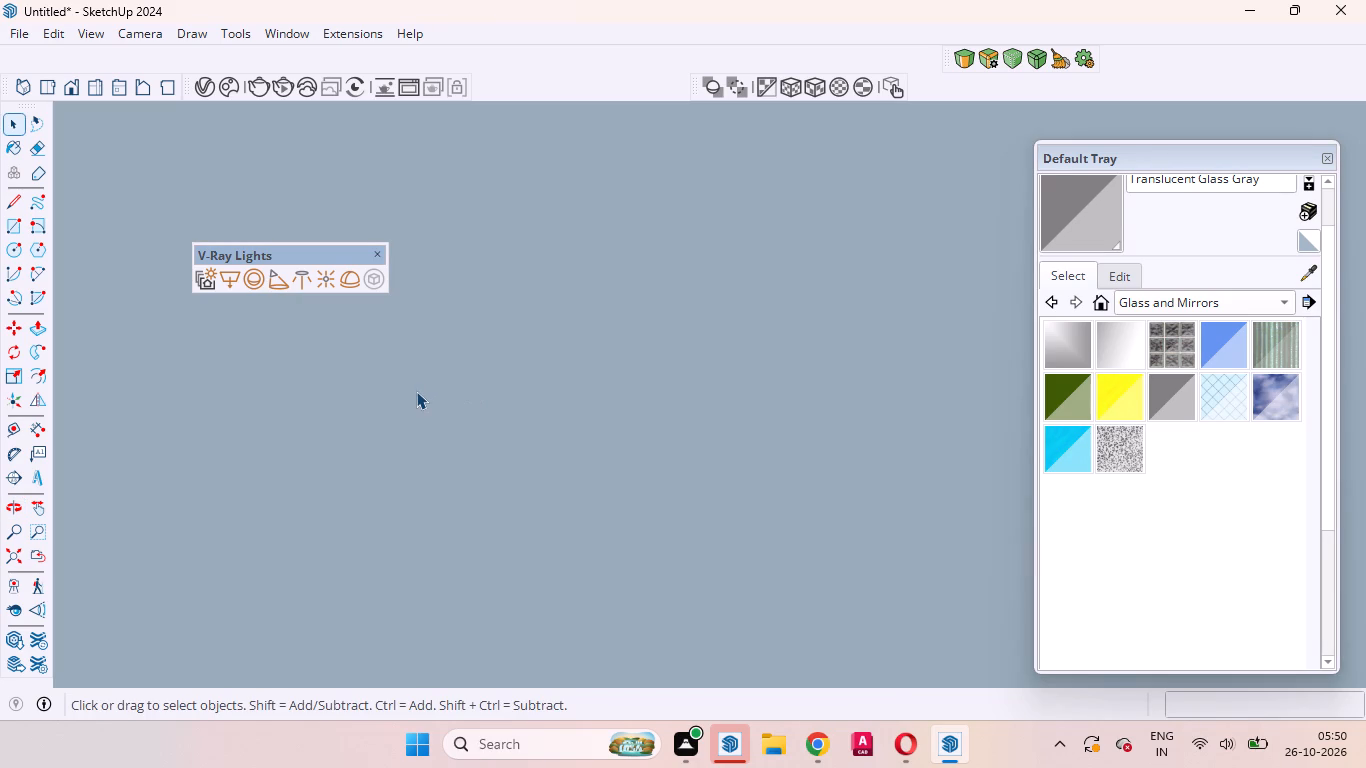
Examine the pendant light's placement in the upper-floor recess from the front, from below and from above.
{"action": "left_click", "coordinate": [78, 82]}
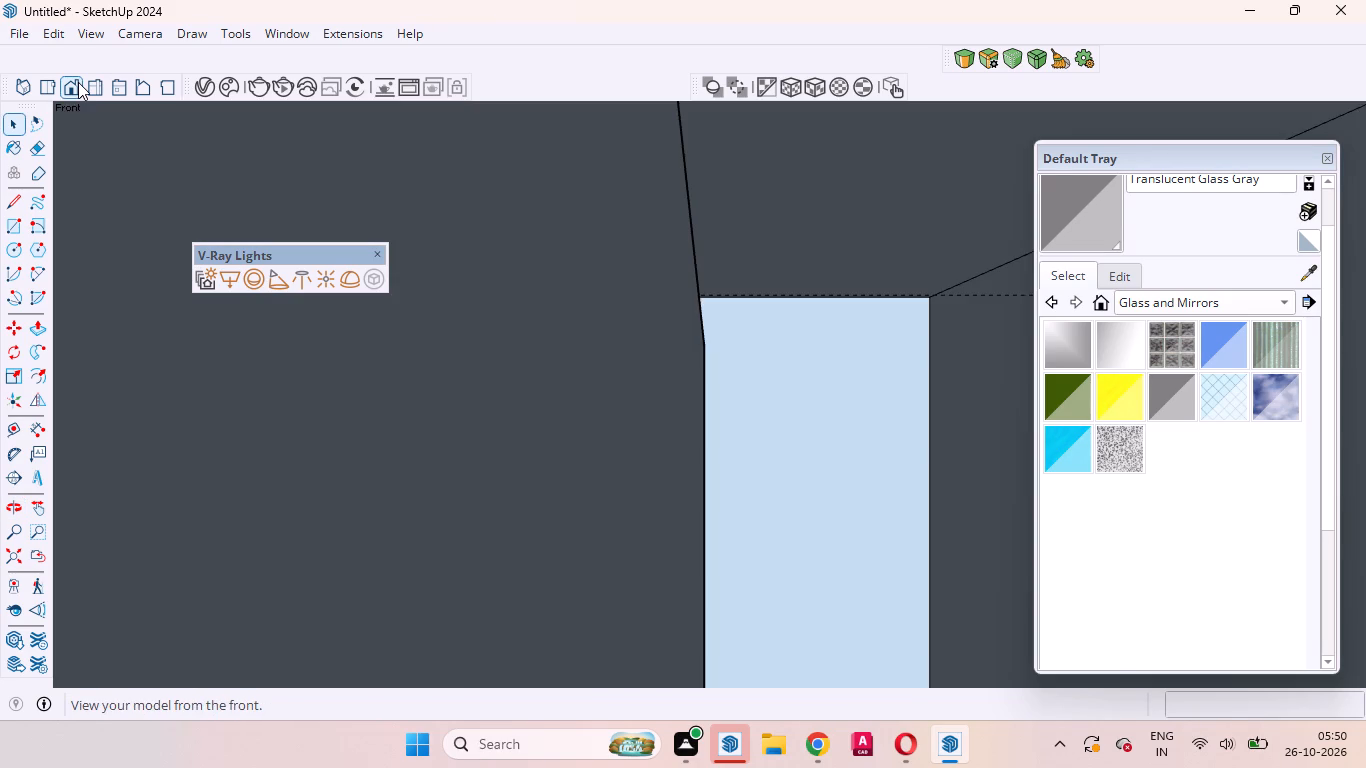
{"action": "left_click", "coordinate": [9, 565]}
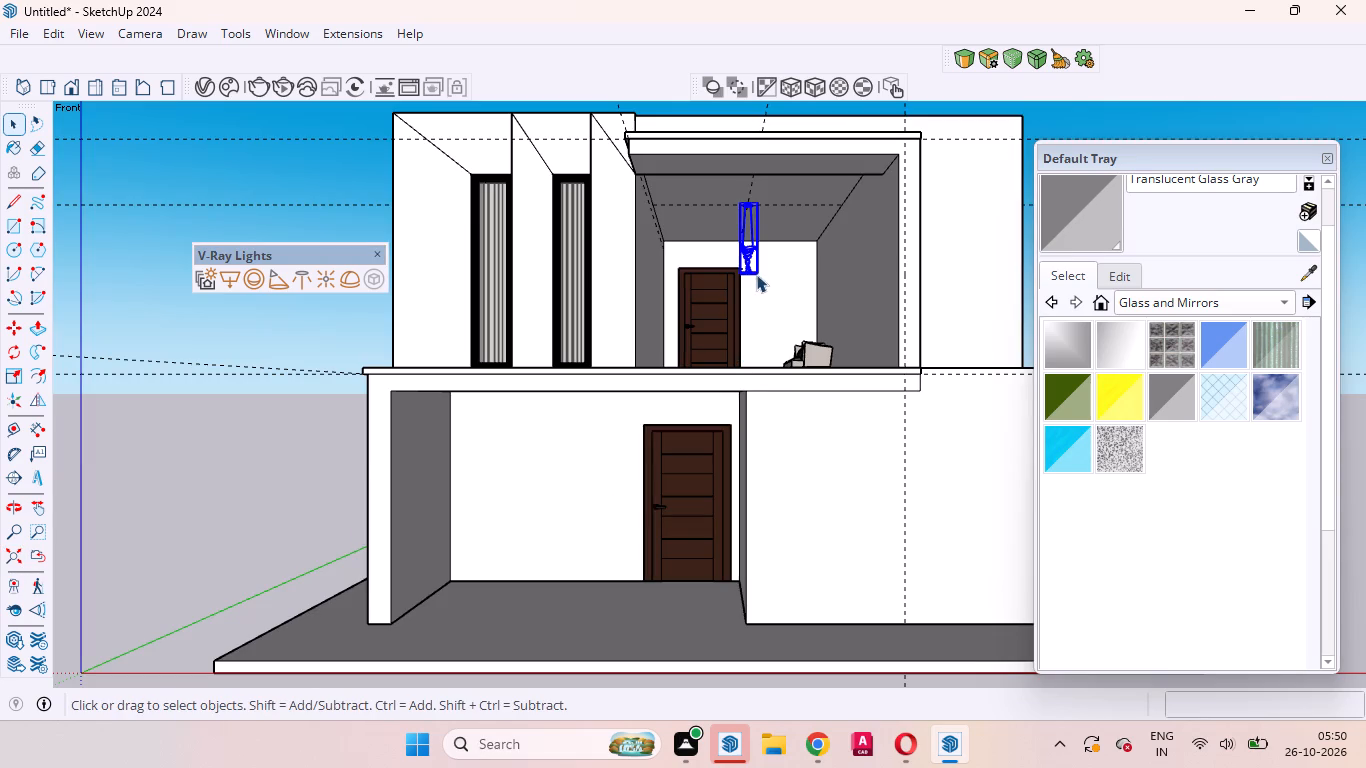
{"action": "scroll", "coordinate": [756, 267], "scroll_direction": "up", "scroll_amount": 5}
{"action": "middle_click_drag", "start_coordinate": [764, 290], "coordinate": [781, 387]}
{"action": "middle_click", "coordinate": [781, 389]}
{"action": "scroll", "coordinate": [765, 372], "scroll_direction": "up", "scroll_amount": 1}
{"action": "scroll", "coordinate": [736, 331], "scroll_direction": "down", "scroll_amount": 15}
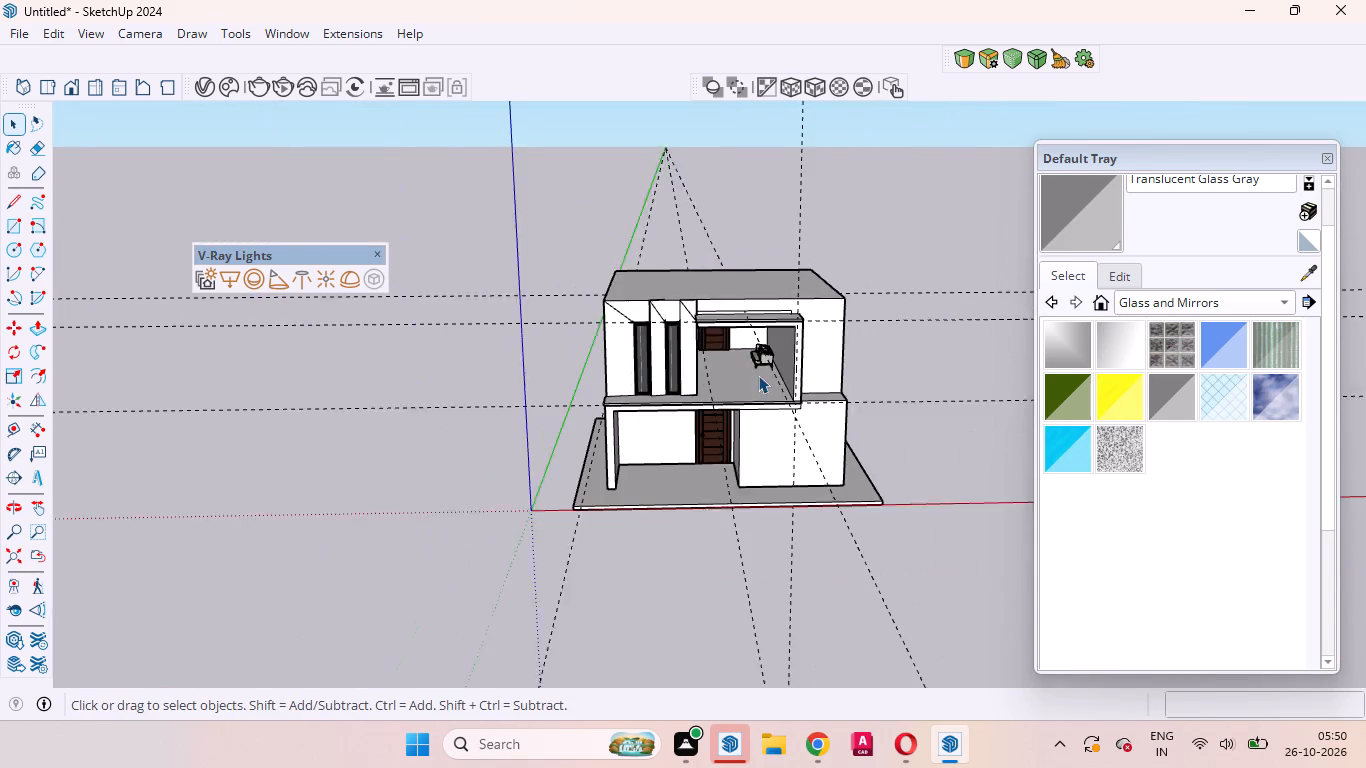
{"action": "left_click", "coordinate": [926, 450]}
{"action": "scroll", "coordinate": [738, 315], "scroll_direction": "up", "scroll_amount": 9}
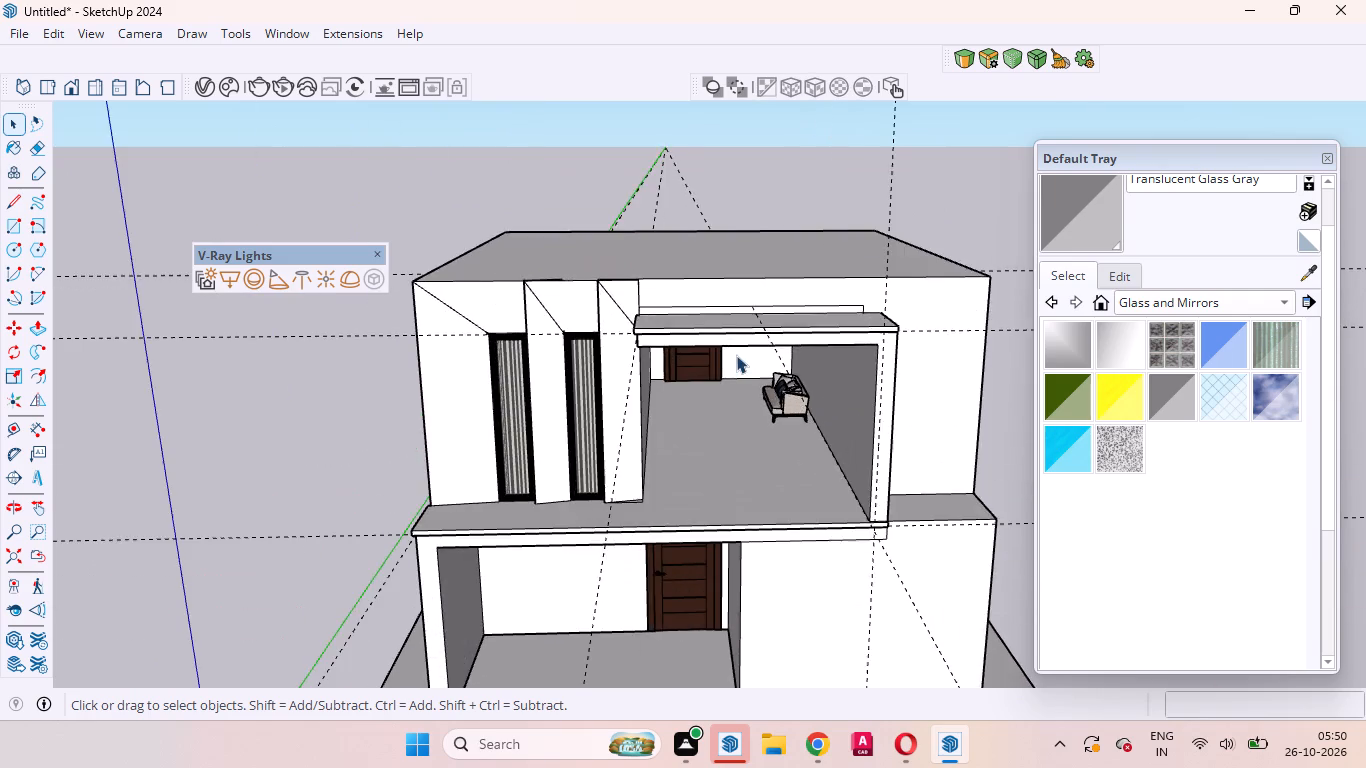
{"action": "middle_click_drag", "start_coordinate": [736, 355], "coordinate": [697, 277]}
{"action": "scroll", "coordinate": [697, 277], "scroll_direction": "up", "scroll_amount": 10}
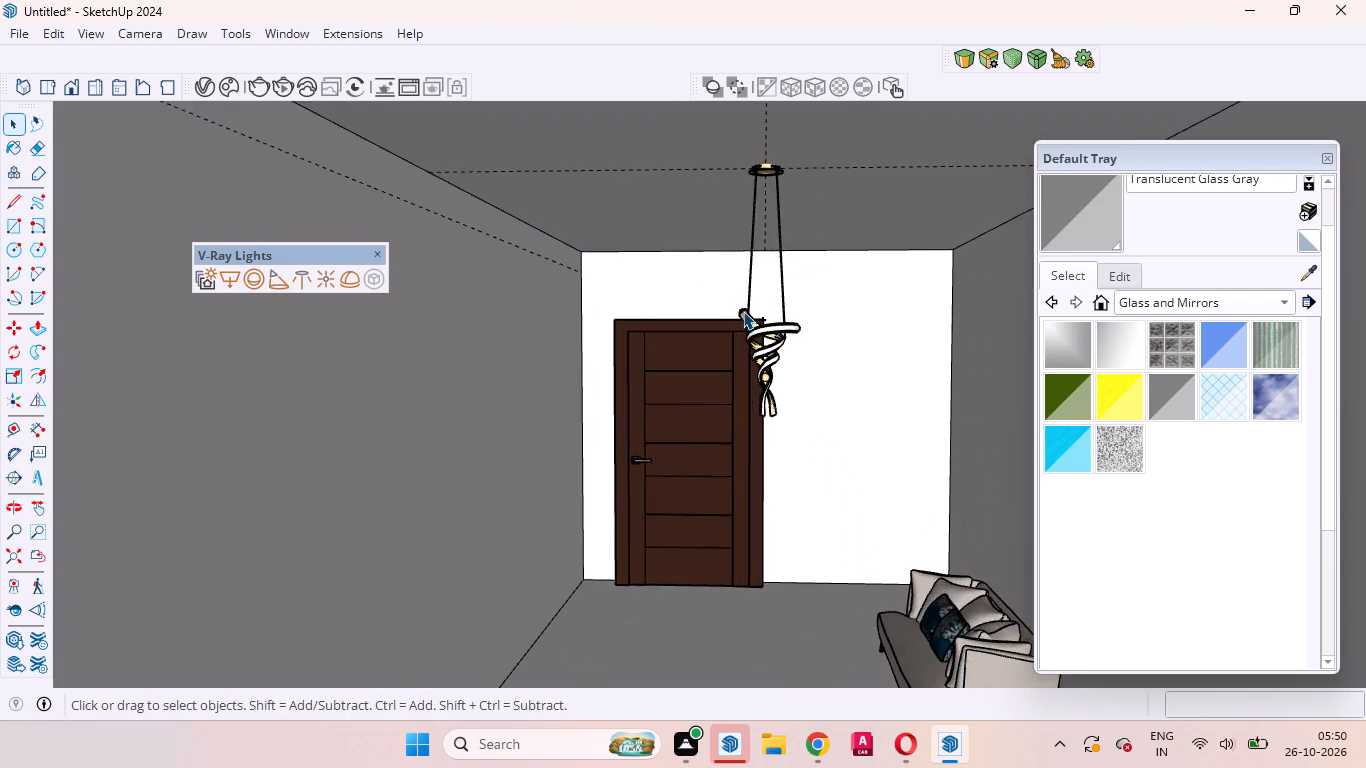
{"action": "scroll", "coordinate": [743, 311], "scroll_direction": "down", "scroll_amount": 4}
{"action": "middle_click_drag", "start_coordinate": [734, 306], "coordinate": [717, 230]}
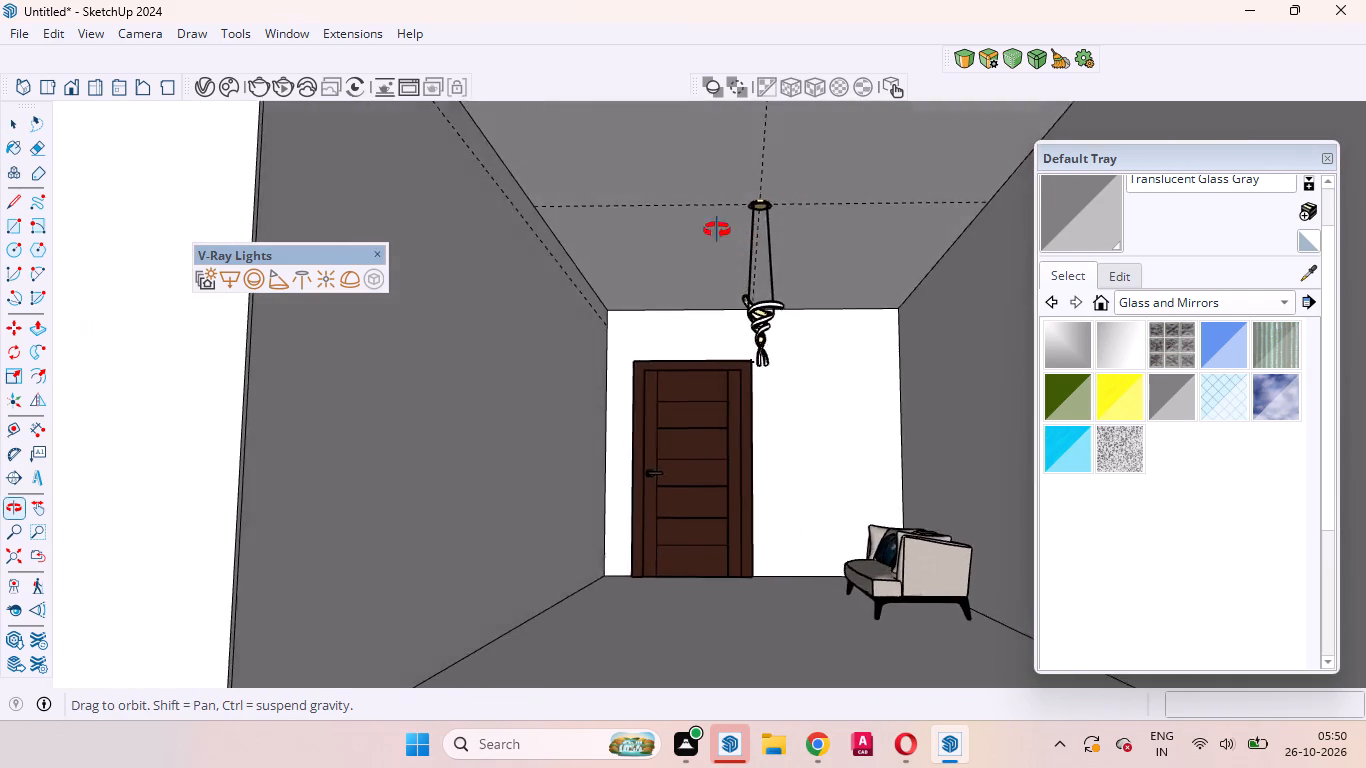
{"action": "middle_click_drag", "start_coordinate": [717, 230], "coordinate": [749, 297]}
{"action": "scroll", "coordinate": [748, 313], "scroll_direction": "down", "scroll_amount": 5}
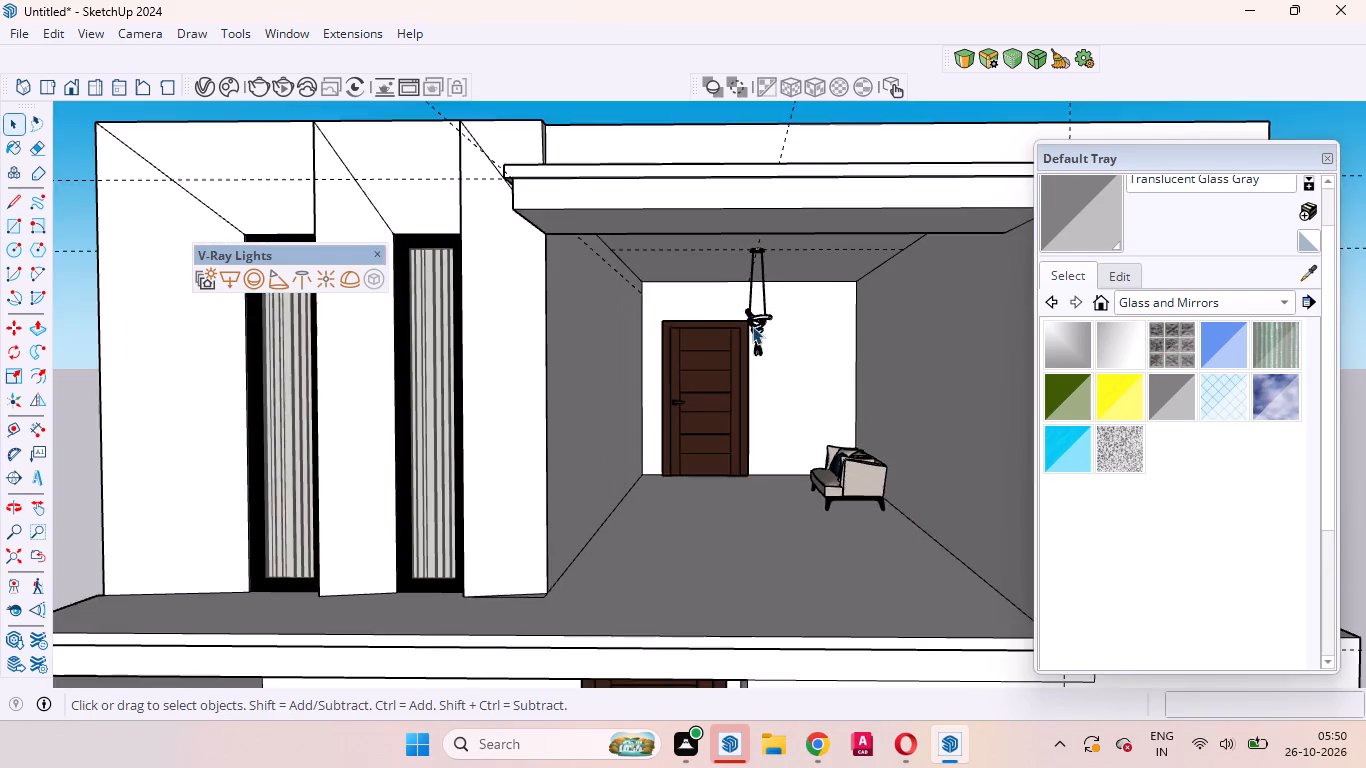
{"action": "scroll", "coordinate": [752, 326], "scroll_direction": "up", "scroll_amount": 4}
{"action": "scroll", "coordinate": [749, 319], "scroll_direction": "down", "scroll_amount": 11}
{"action": "scroll", "coordinate": [732, 313], "scroll_direction": "up", "scroll_amount": 2}
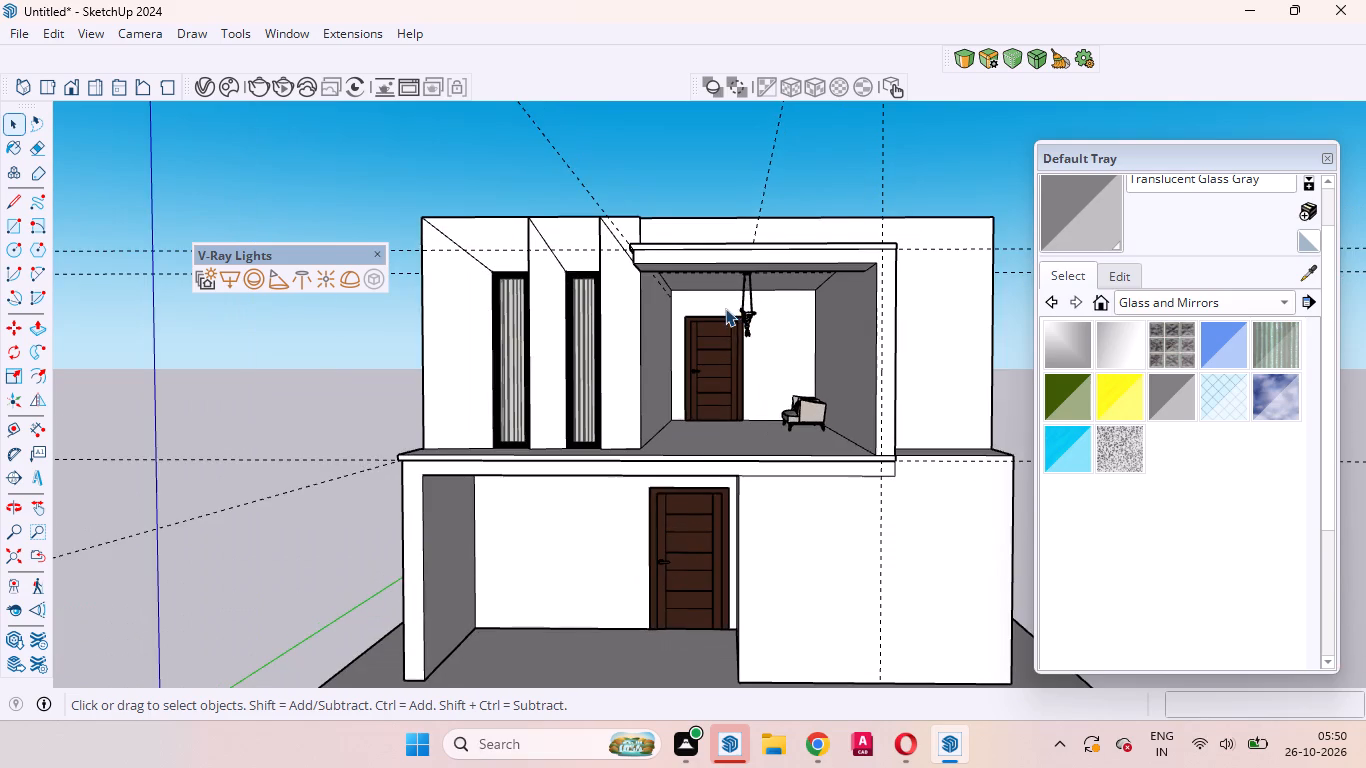
{"action": "middle_click_drag", "start_coordinate": [725, 308], "coordinate": [729, 314]}
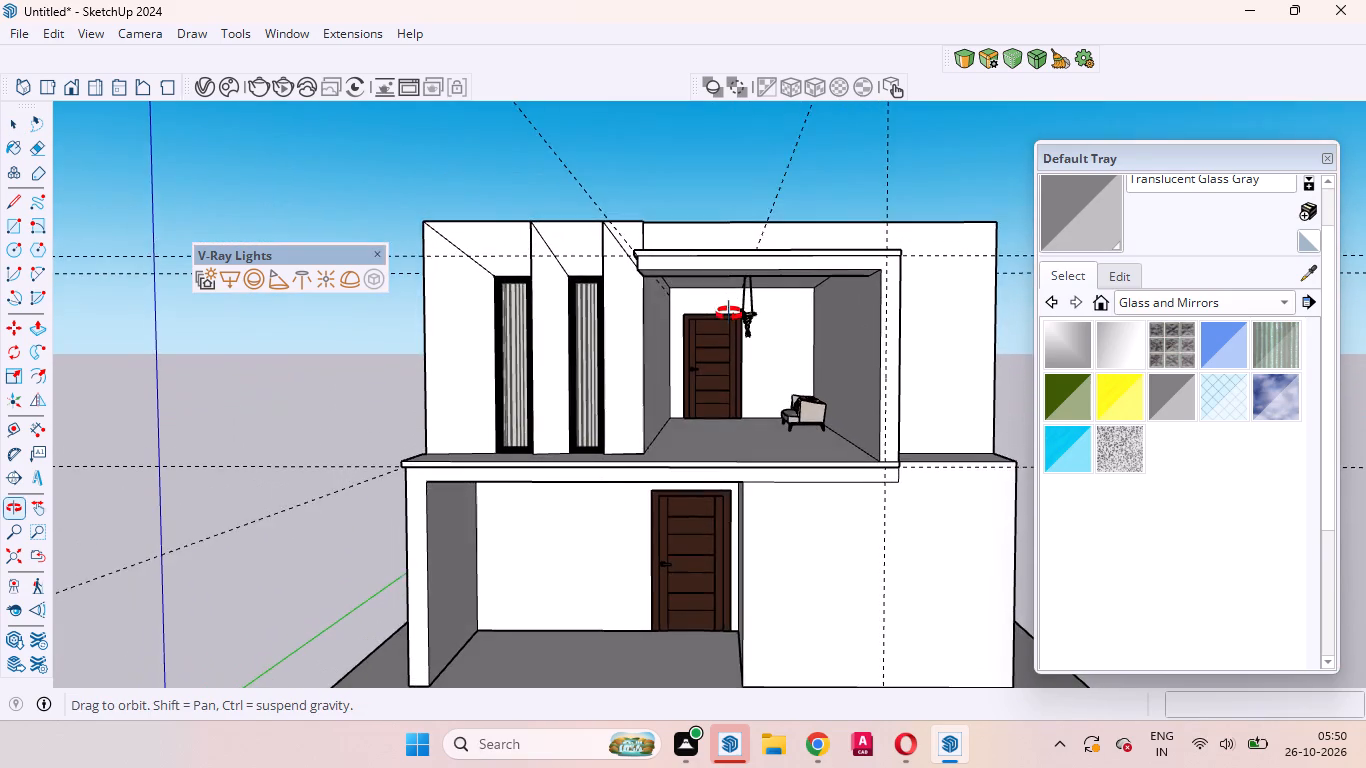
{"action": "middle_click_drag", "start_coordinate": [729, 314], "coordinate": [732, 326]}
{"action": "scroll", "coordinate": [732, 323], "scroll_direction": "down", "scroll_amount": 3}
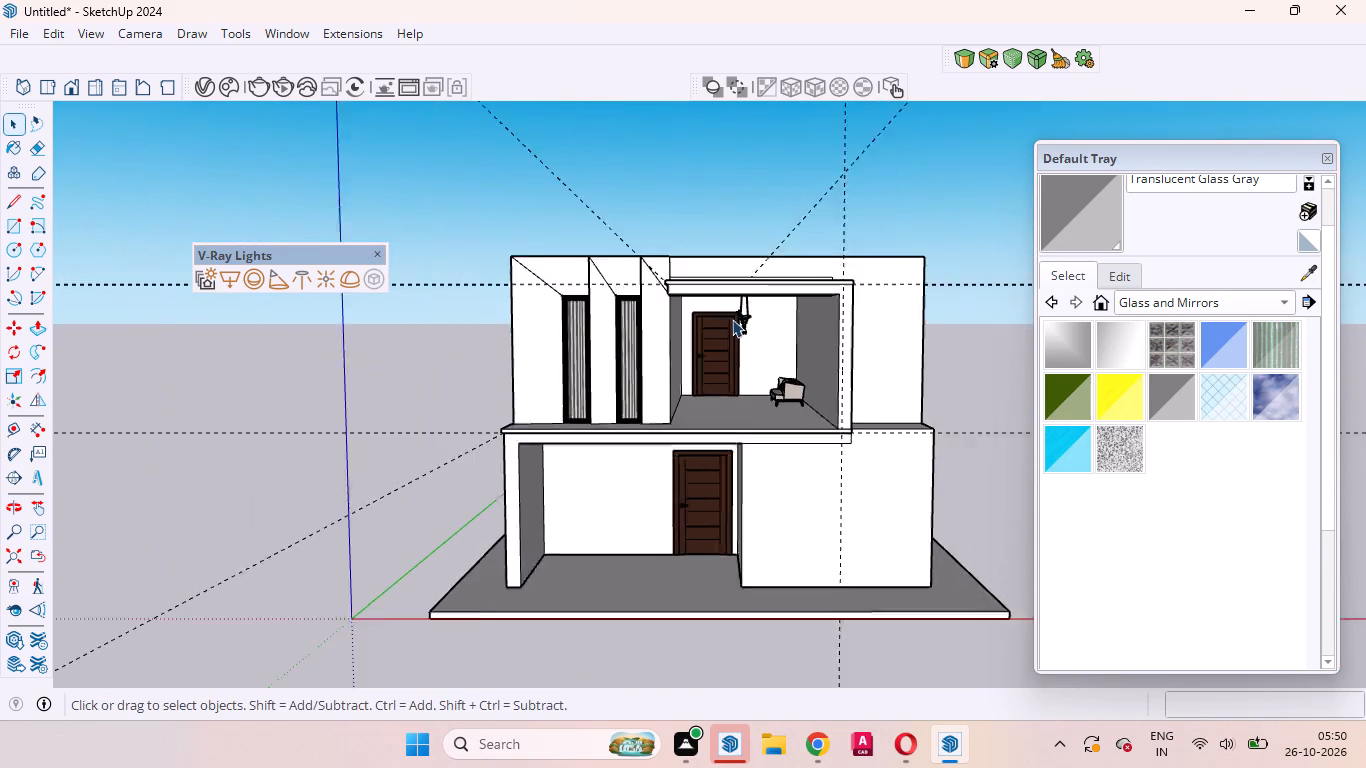
{"action": "scroll", "coordinate": [732, 319], "scroll_direction": "down", "scroll_amount": 1}
{"action": "scroll", "coordinate": [734, 397], "scroll_direction": "up", "scroll_amount": 5}
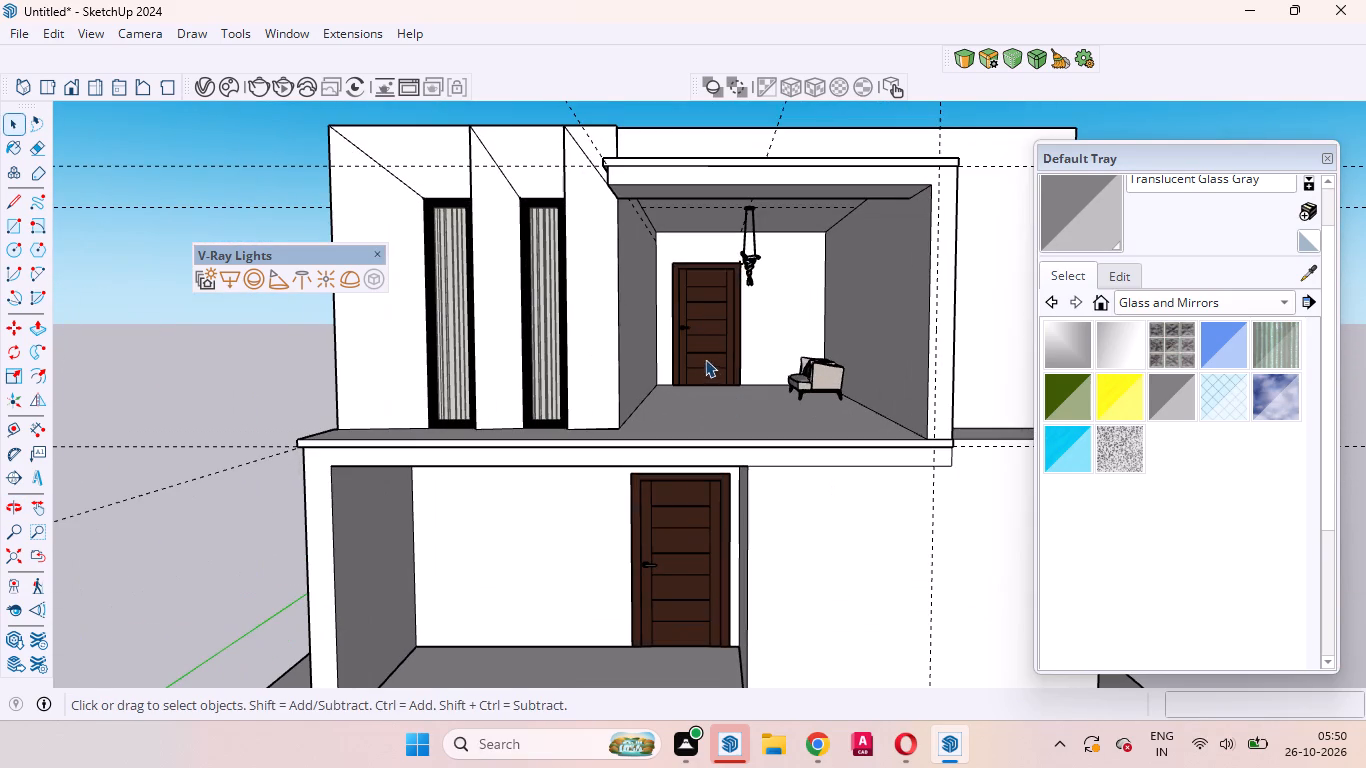
{"action": "scroll", "coordinate": [705, 335], "scroll_direction": "up", "scroll_amount": 3}
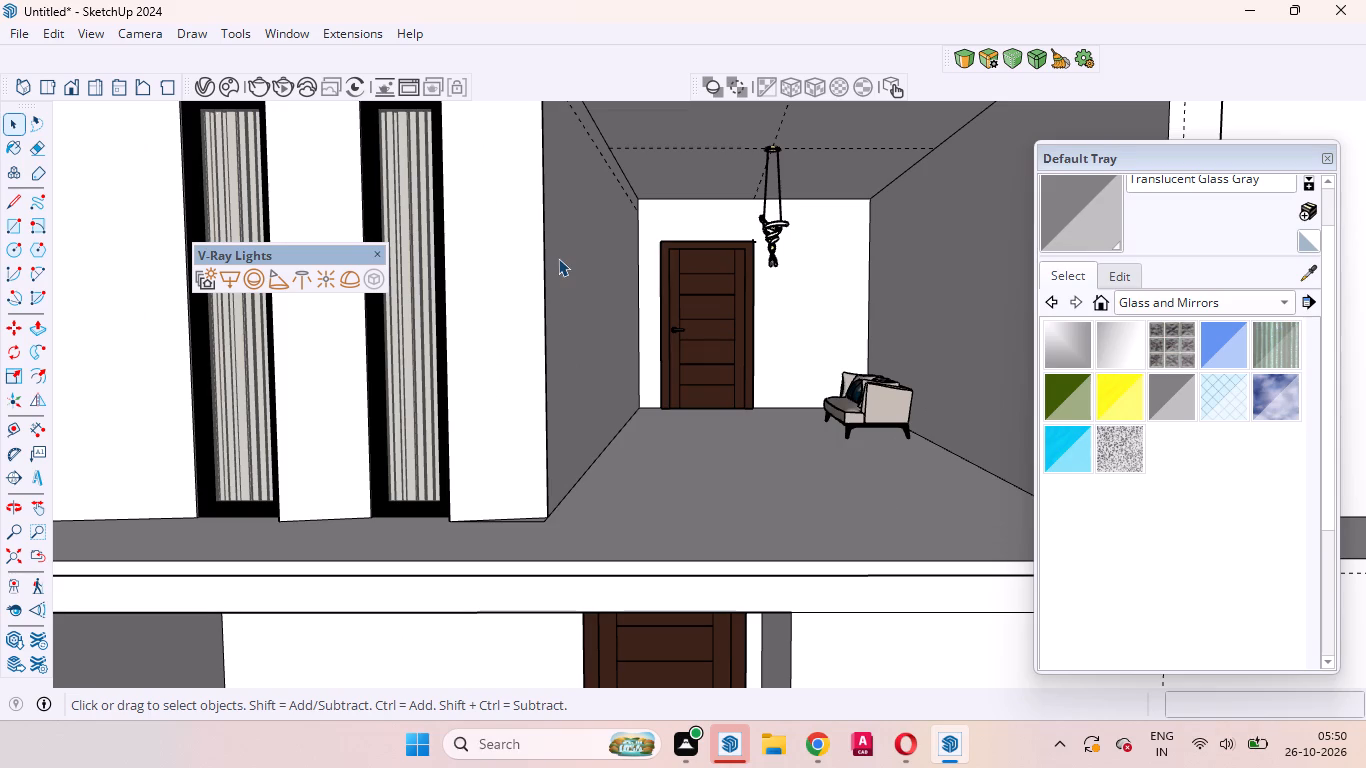
Search the 3D Warehouse for "sliding windows".
{"action": "left_click", "coordinate": [290, 42]}
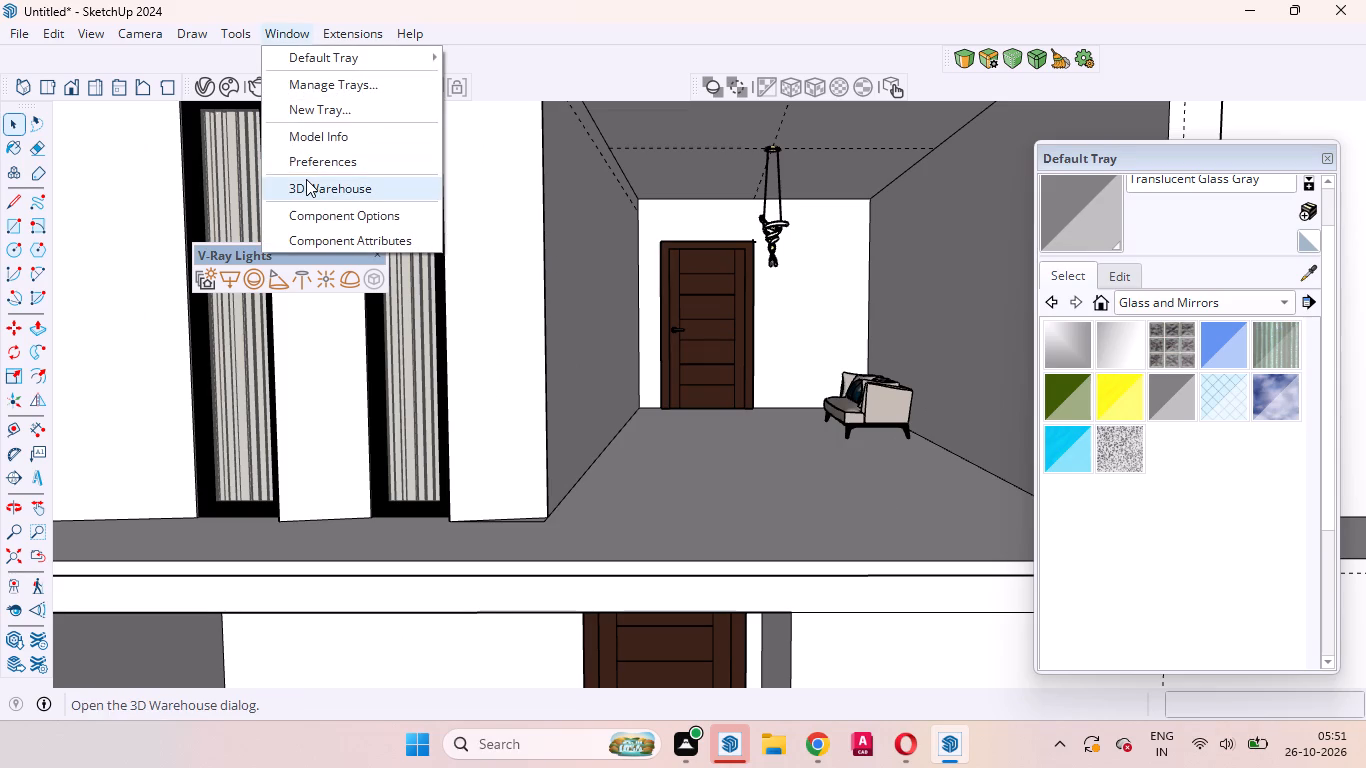
{"action": "left_click", "coordinate": [306, 179]}
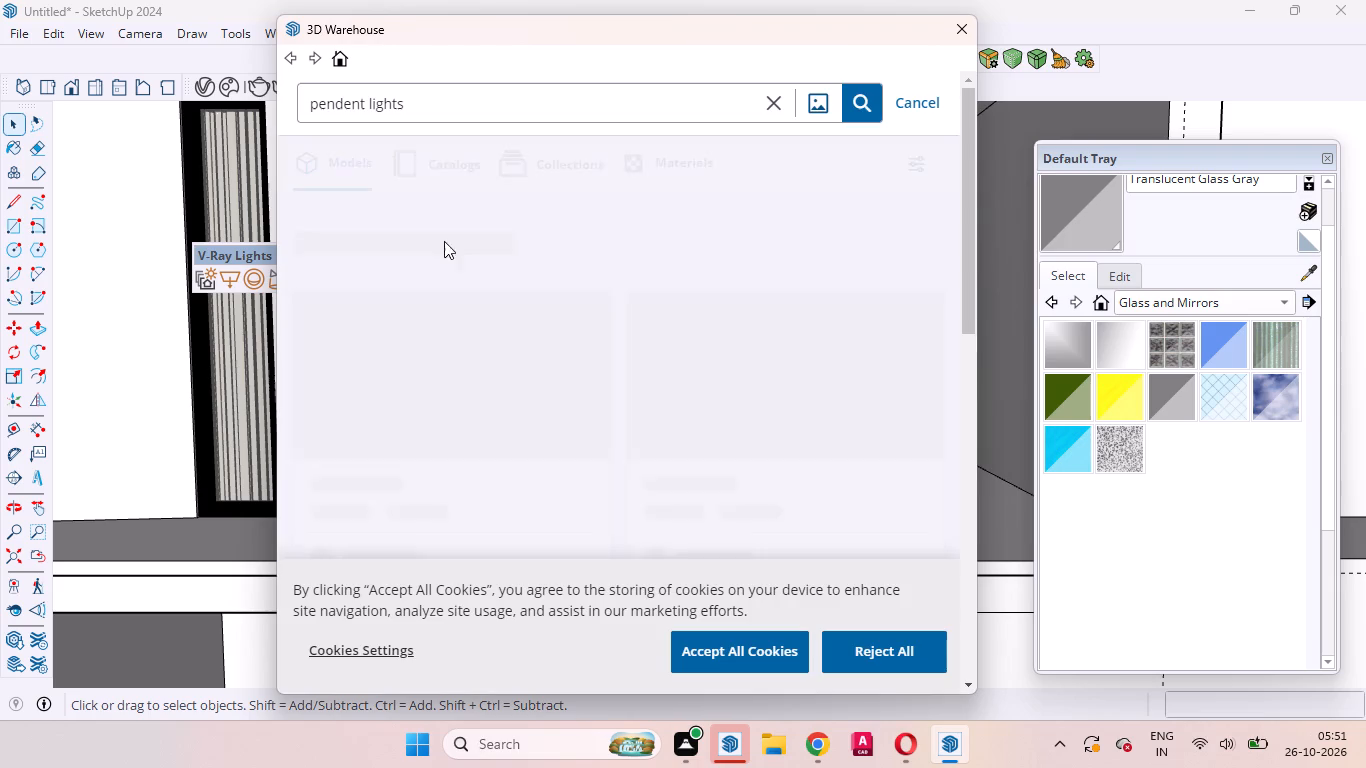
{"action": "left_click", "coordinate": [436, 100]}
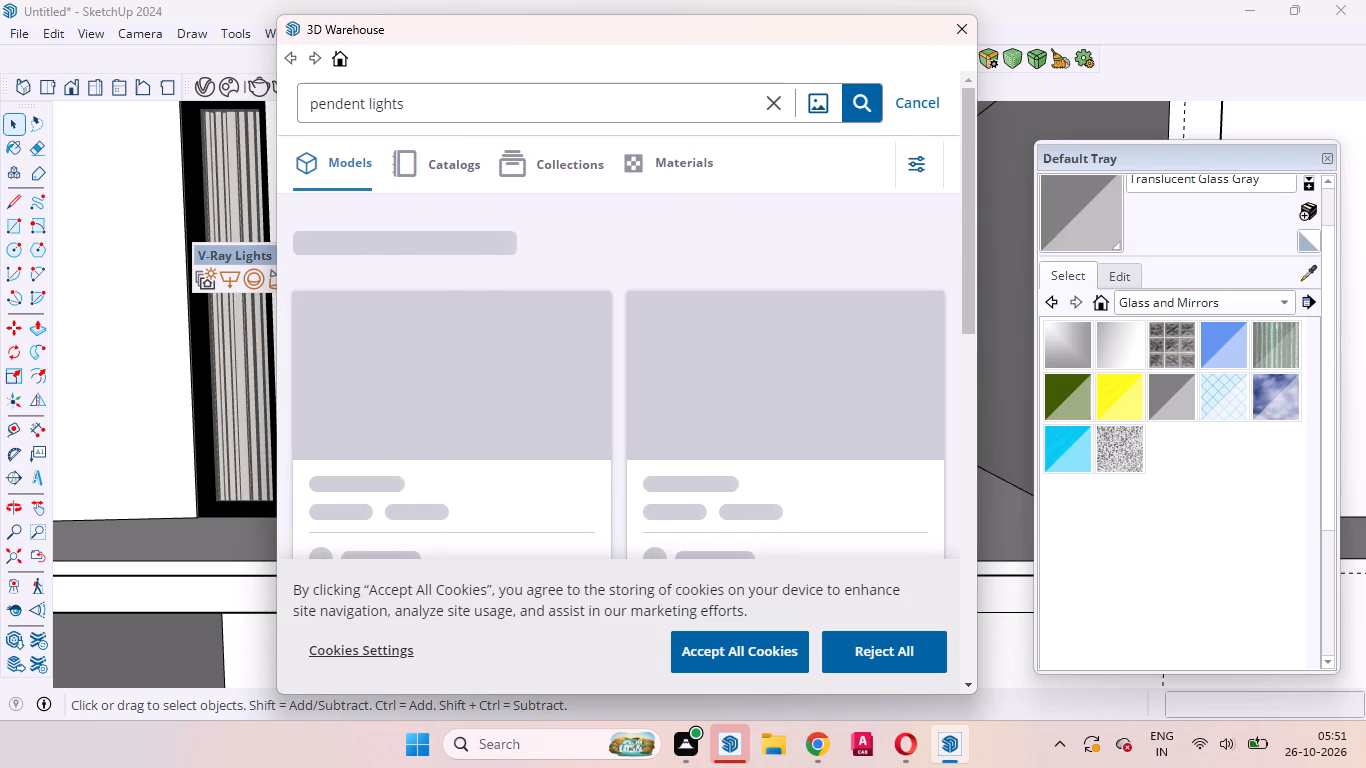
{"action": "key", "text": "BackSpace"}
{"action": "key", "text": "BackSpace"}
{"action": "key", "text": "BackSpace"}
{"action": "key", "text": "BackSpace"}
{"action": "key", "text": "BackSpace"}
{"action": "key", "text": "BackSpace"}
{"action": "key", "text": "BackSpace"}
{"action": "key", "text": "BackSpace"}
{"action": "key", "text": "BackSpace"}
{"action": "key", "text": "BackSpace"}
{"action": "key", "text": "BackSpace"}
{"action": "key", "text": "BackSpace"}
{"action": "key", "text": "BackSpace"}
{"action": "key", "text": "BackSpace"}
{"action": "key", "text": "BackSpace"}
{"action": "key", "text": "BackSpace"}
{"action": "key", "text": "BackSpace"}
{"action": "key", "text": "BackSpace"}
{"action": "key", "text": "BackSpace"}
{"action": "key", "text": "BackSpace"}
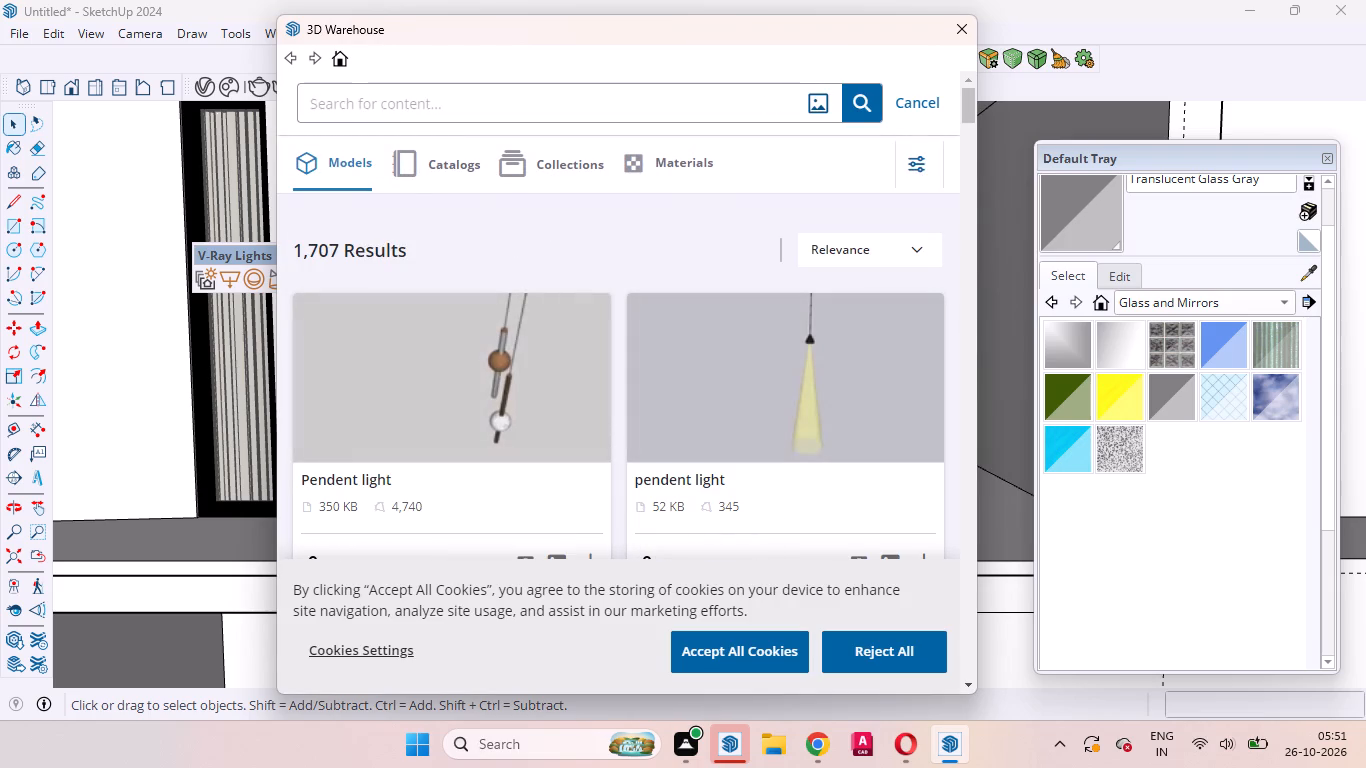
{"action": "type", "text": "sli"}
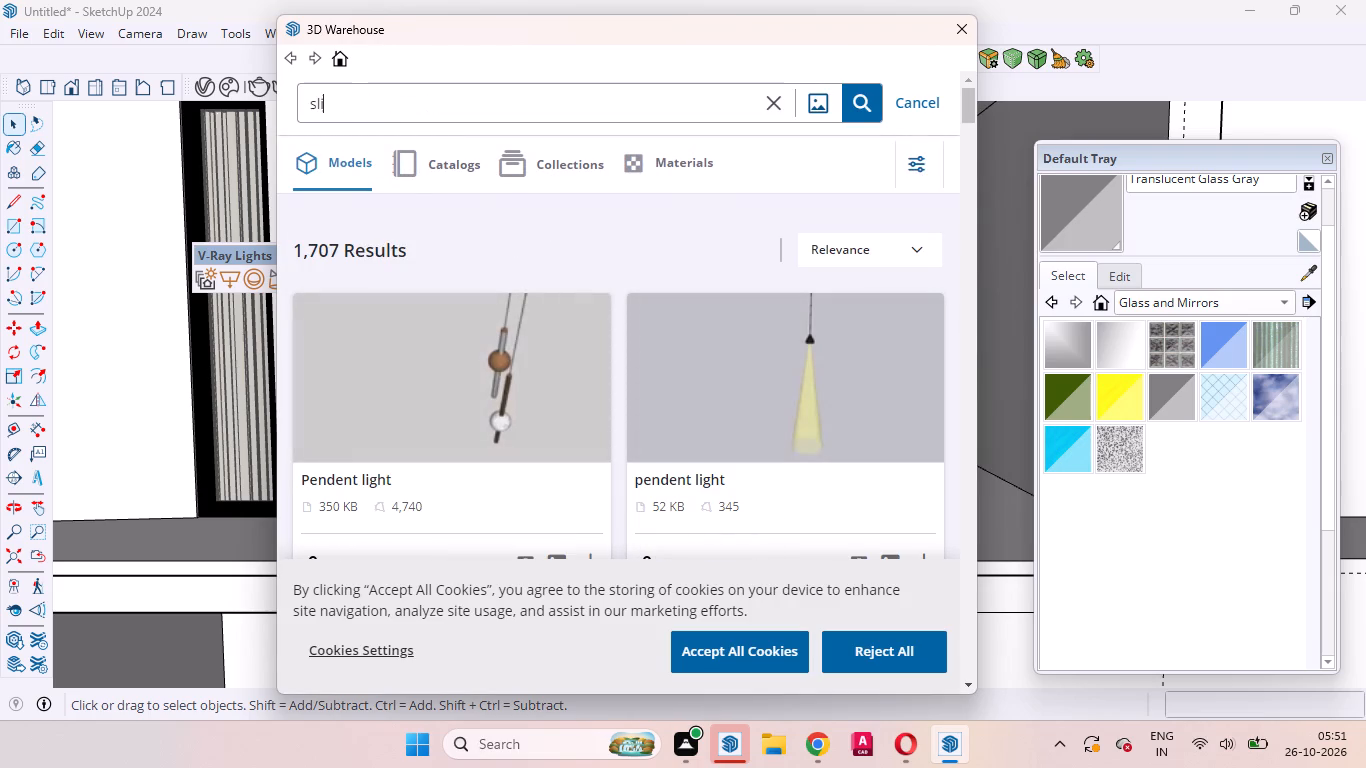
{"action": "type", "text": "ding windows"}
{"action": "key", "text": "Return"}
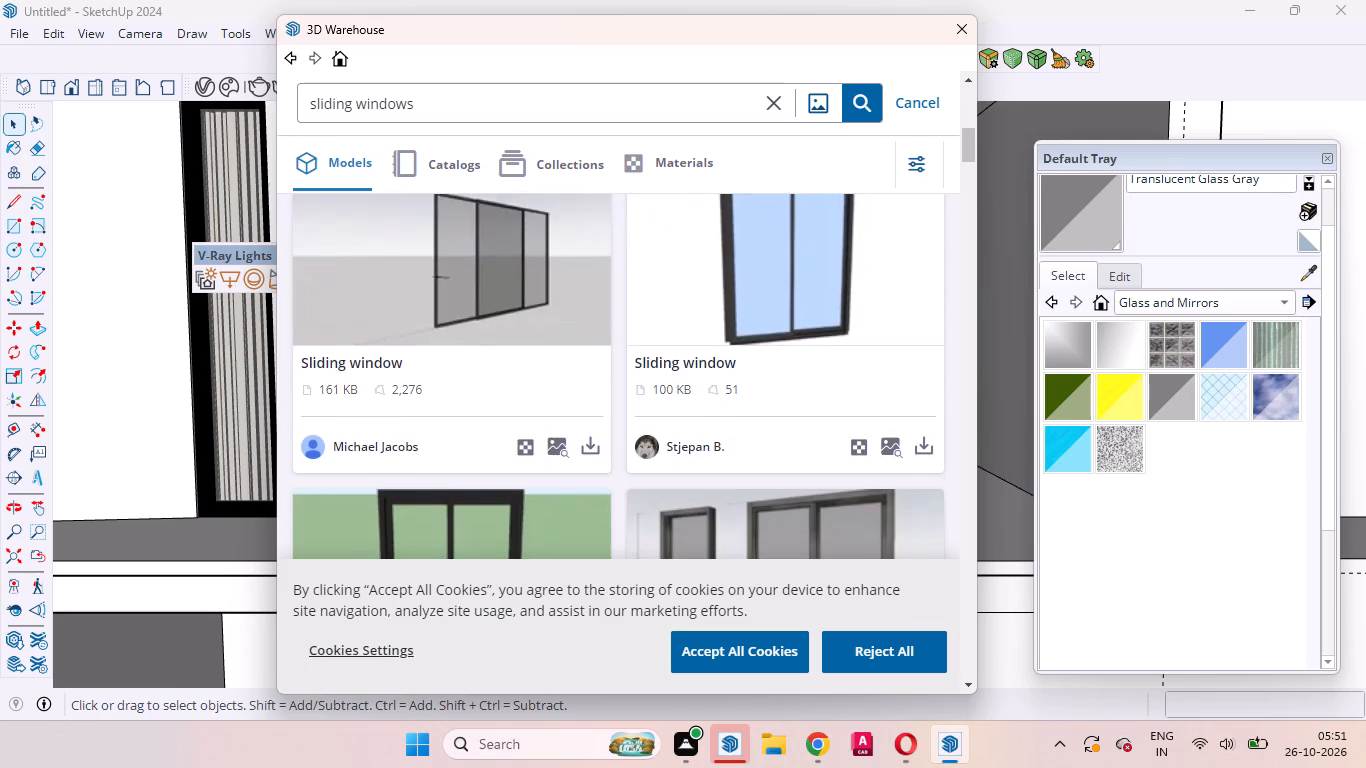
Load the dark-framed, multi-panel "Sliding window" (161 KB) directly into the model and place it in front of the house's ground floor.
{"action": "left_click", "coordinate": [587, 440]}
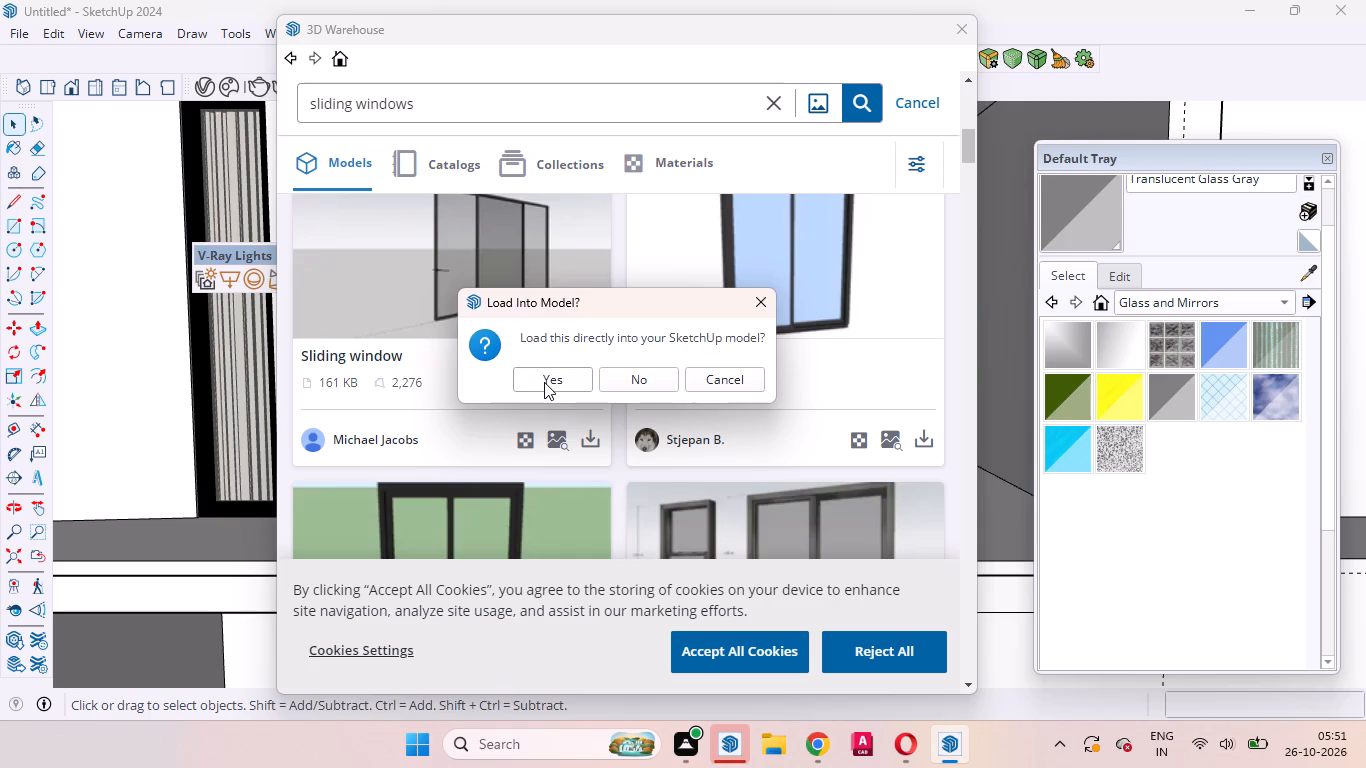
{"action": "left_click", "coordinate": [544, 382]}
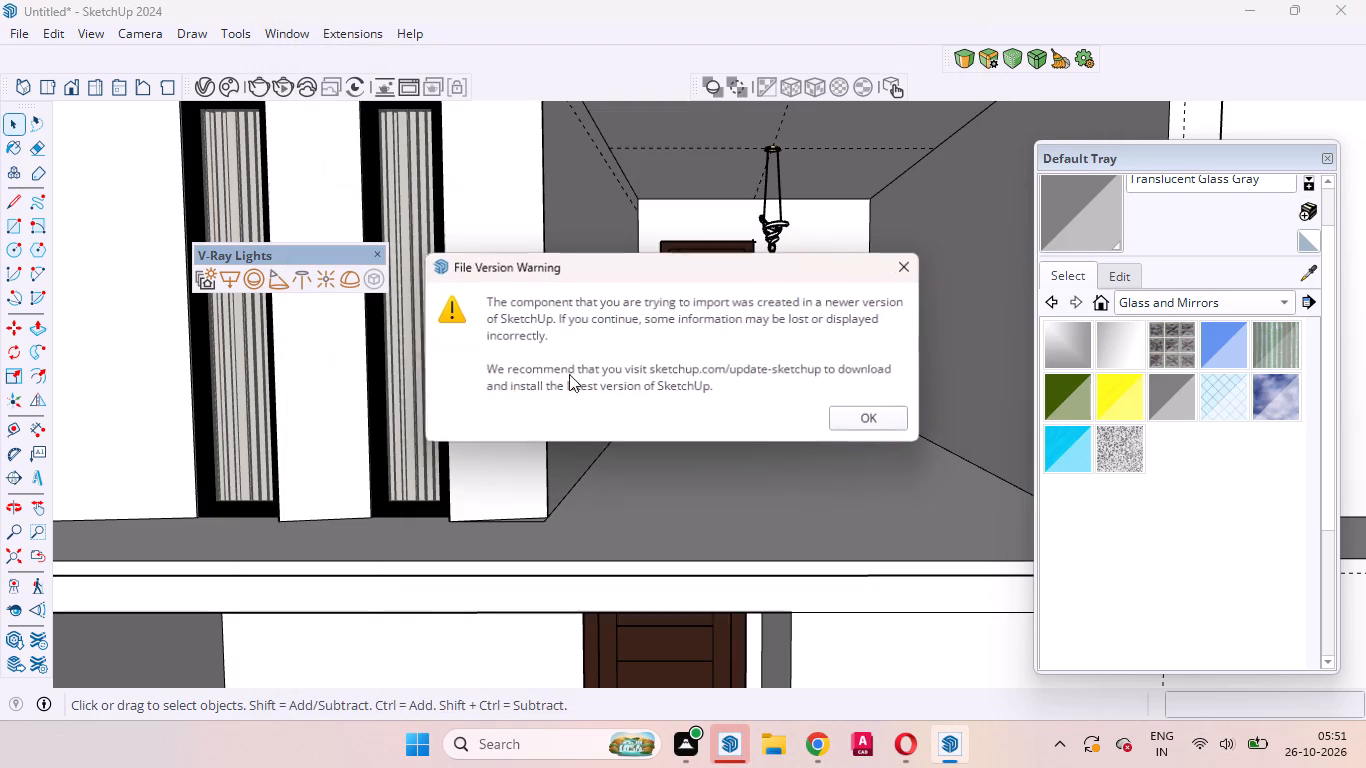
{"action": "left_click", "coordinate": [865, 416]}
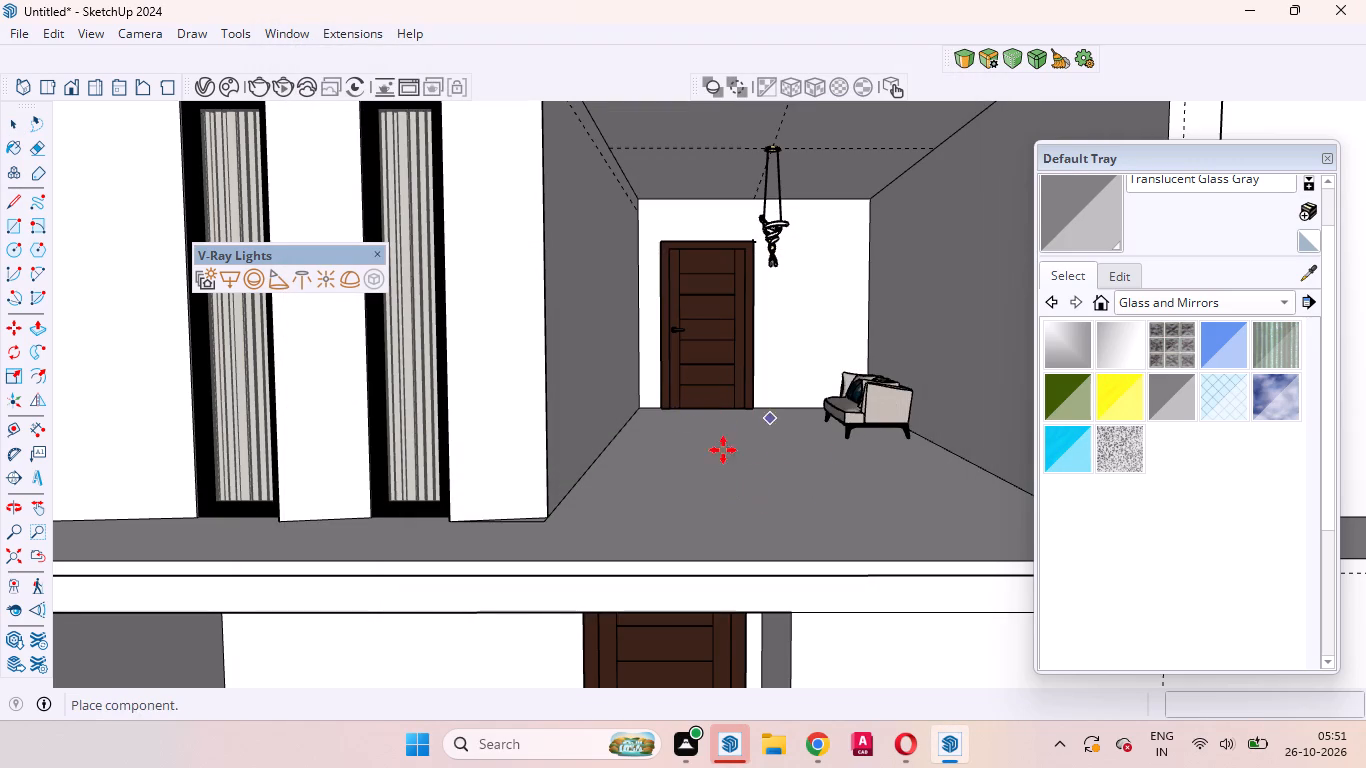
{"action": "scroll", "coordinate": [768, 472], "scroll_direction": "down", "scroll_amount": 3}
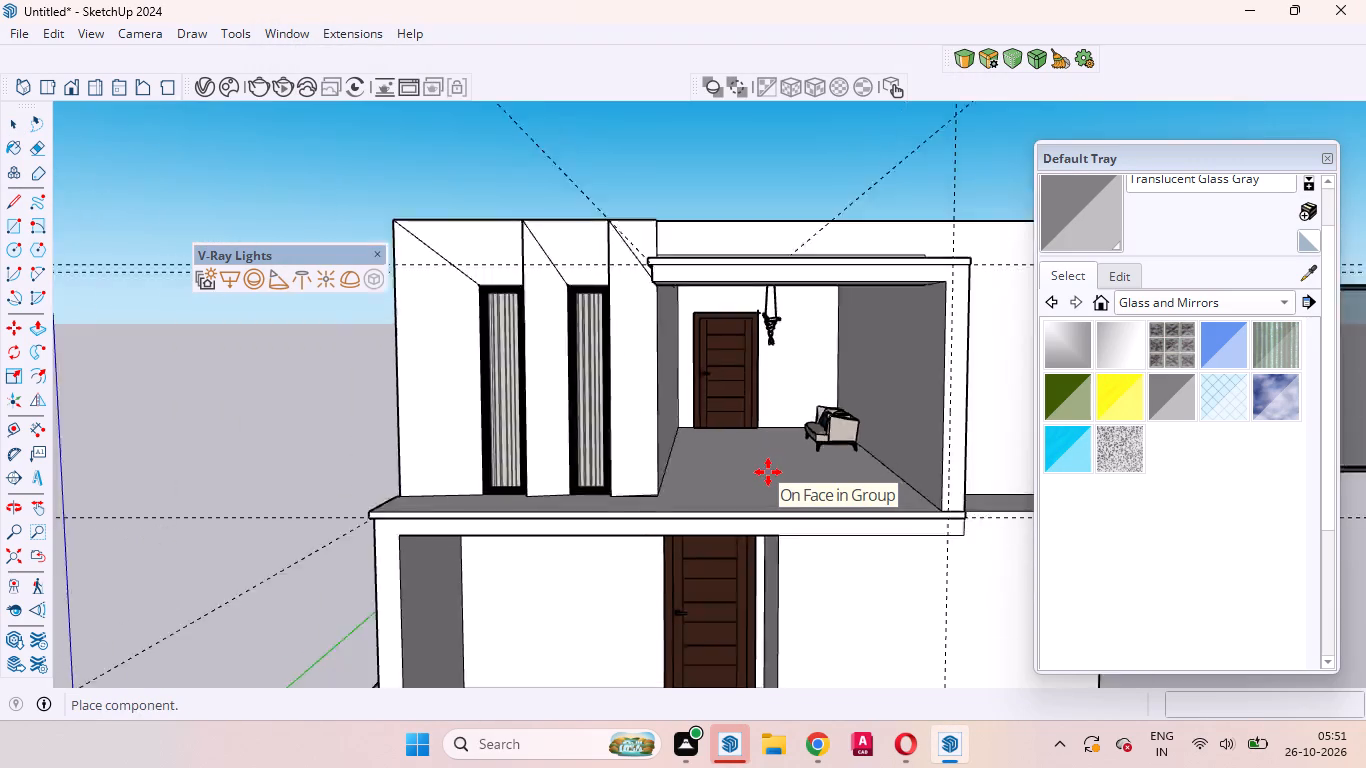
{"action": "scroll", "coordinate": [768, 472], "scroll_direction": "down", "scroll_amount": 12}
{"action": "scroll", "coordinate": [700, 557], "scroll_direction": "down", "scroll_amount": 3}
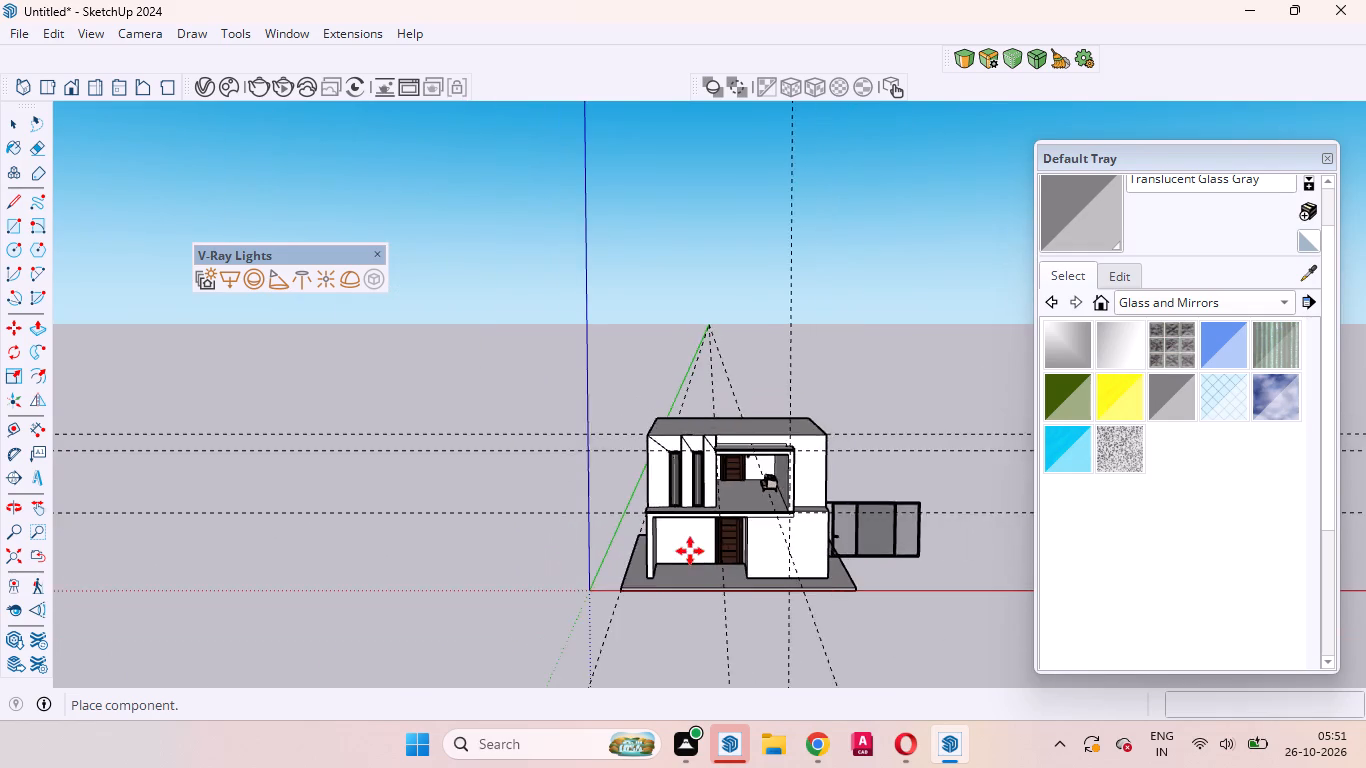
{"action": "scroll", "coordinate": [690, 551], "scroll_direction": "down", "scroll_amount": 3}
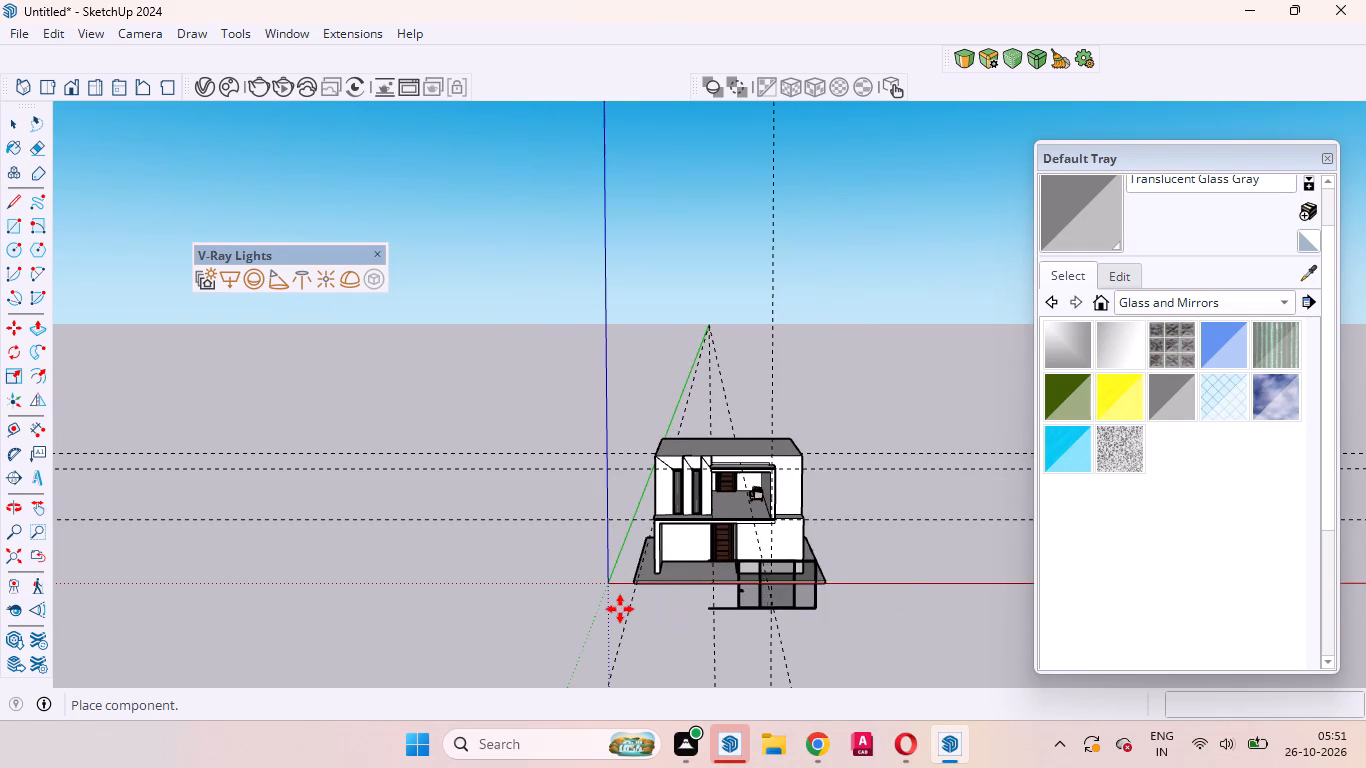
{"action": "scroll", "coordinate": [620, 609], "scroll_direction": "up", "scroll_amount": 6}
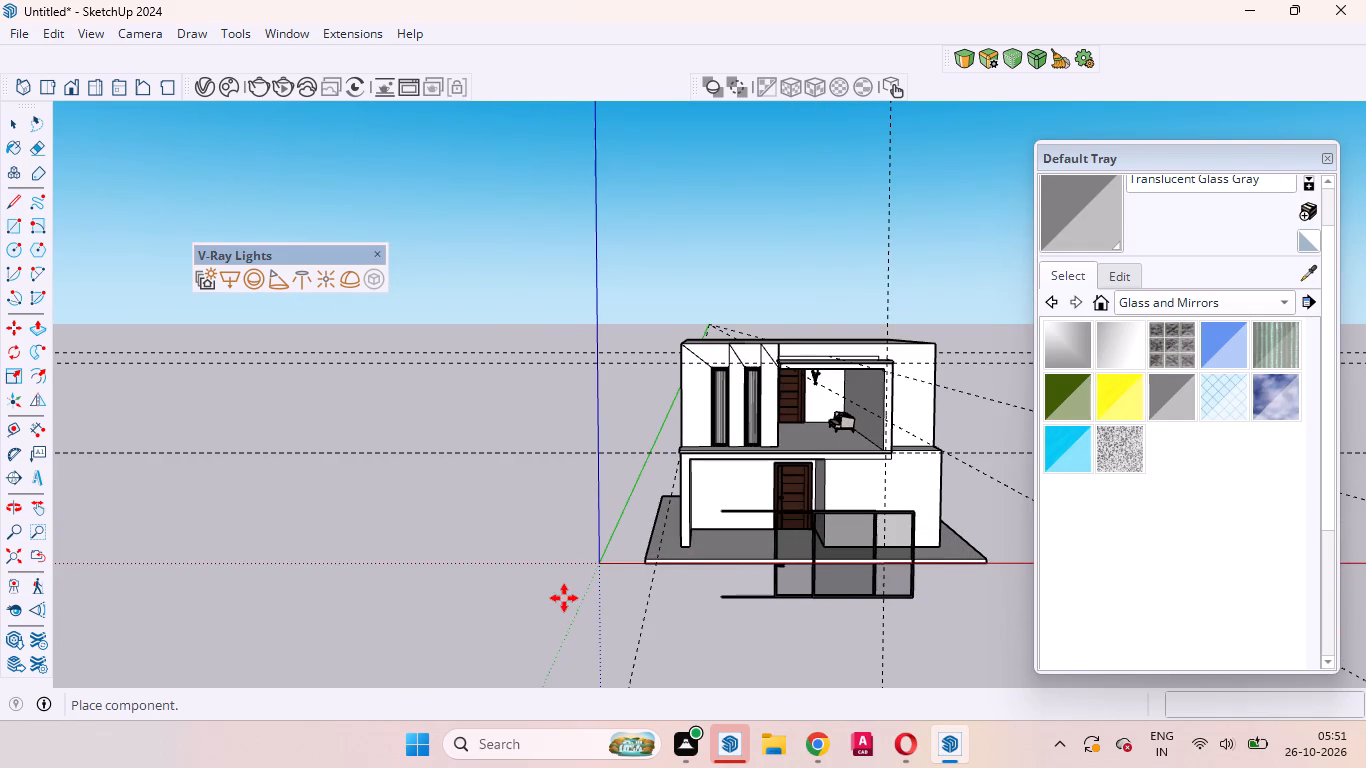
{"action": "left_click", "coordinate": [564, 598]}
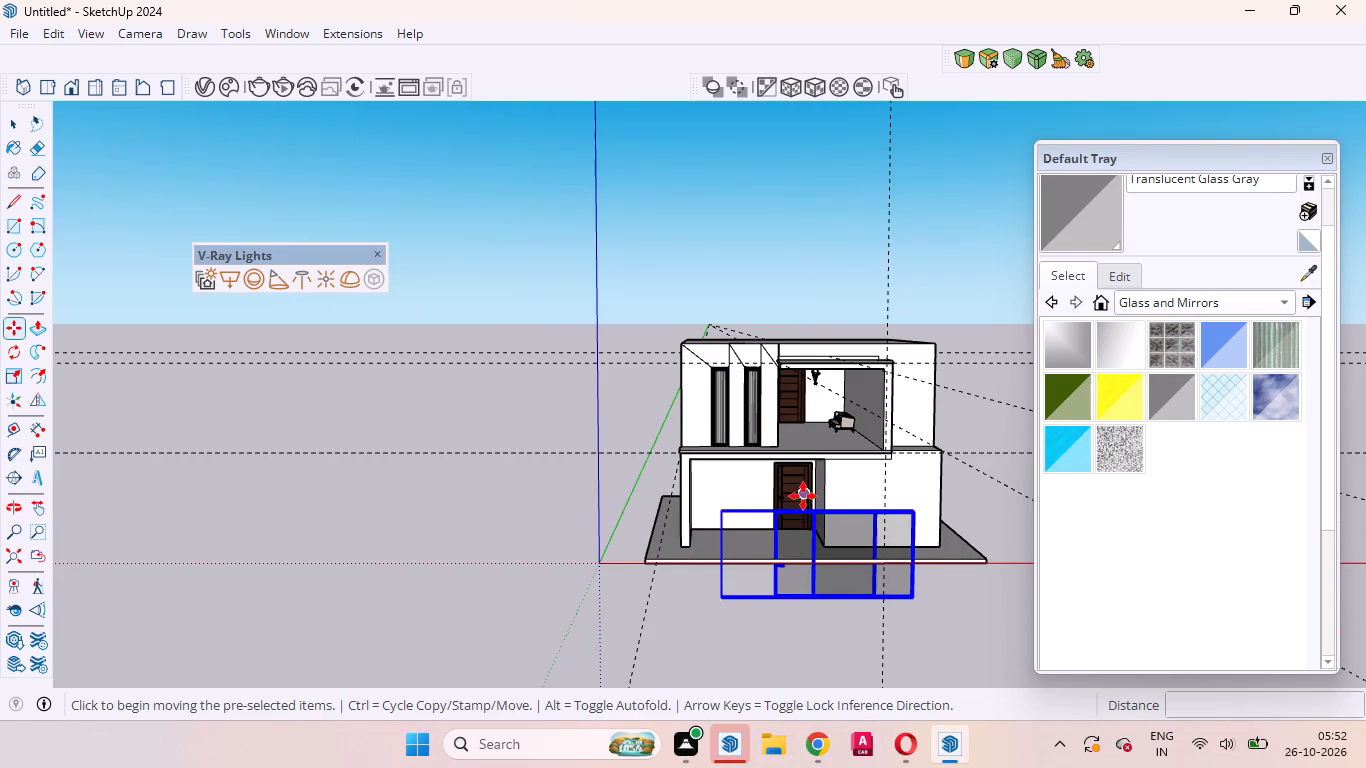
{"action": "key", "text": "space"}
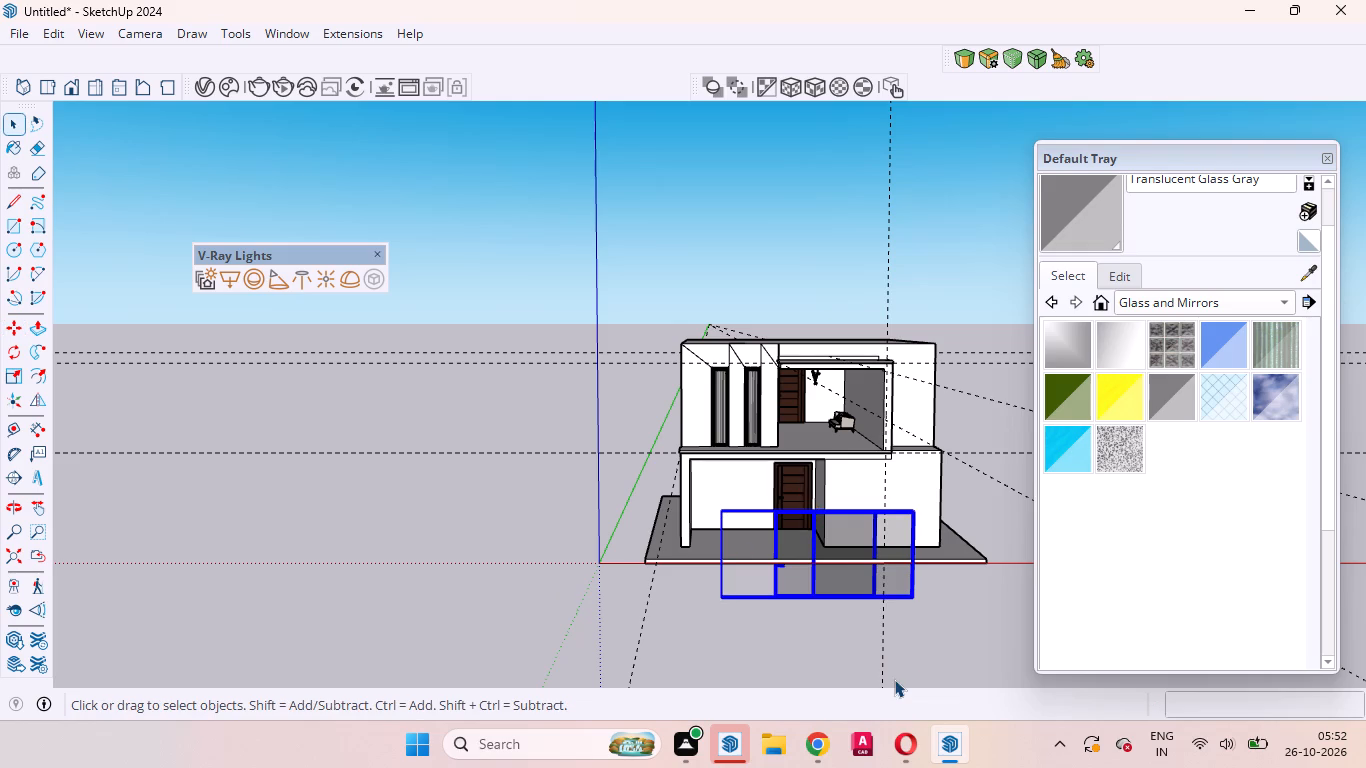
Open the sliding window component for editing and delete its bottom rail, which extends past the glazed panels.
{"action": "scroll", "coordinate": [769, 600], "scroll_direction": "up", "scroll_amount": 20}
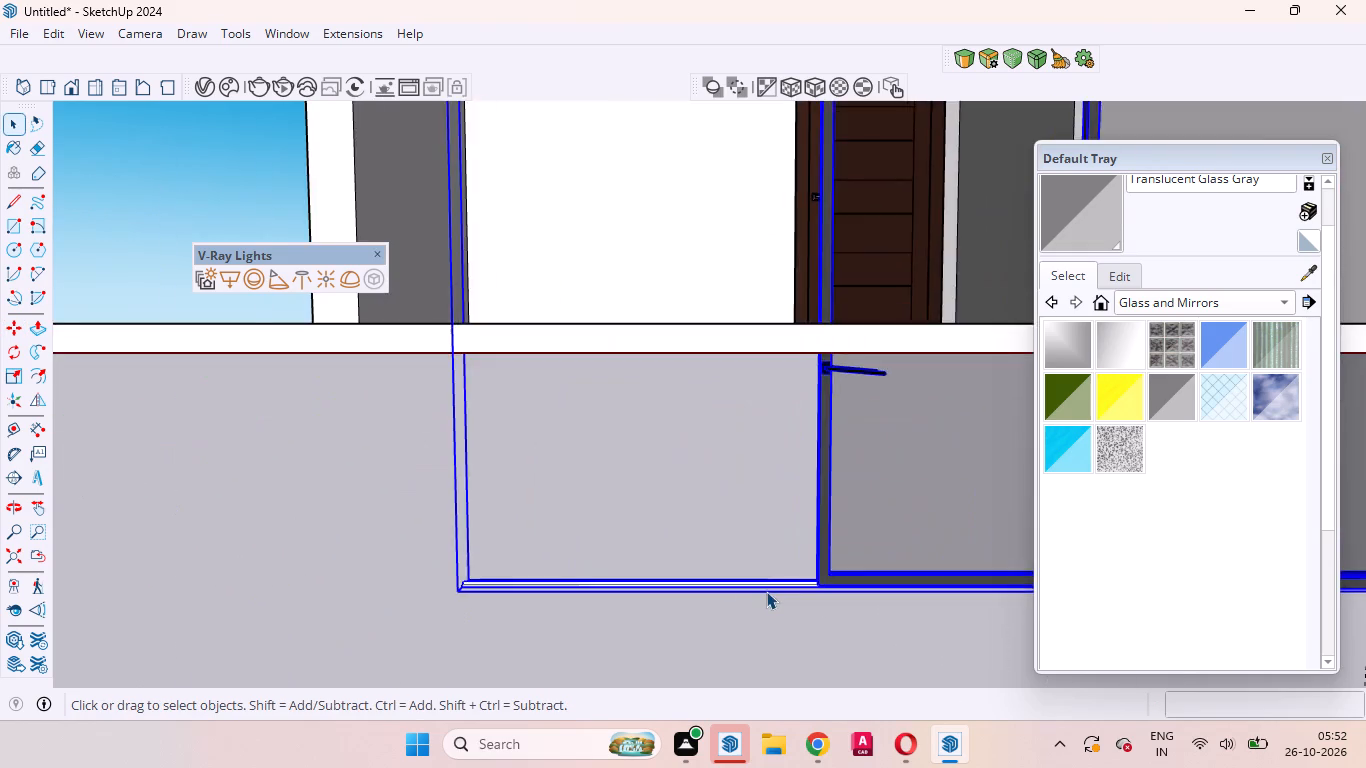
{"action": "scroll", "coordinate": [766, 591], "scroll_direction": "up", "scroll_amount": 5}
{"action": "double_click", "coordinate": [747, 572]}
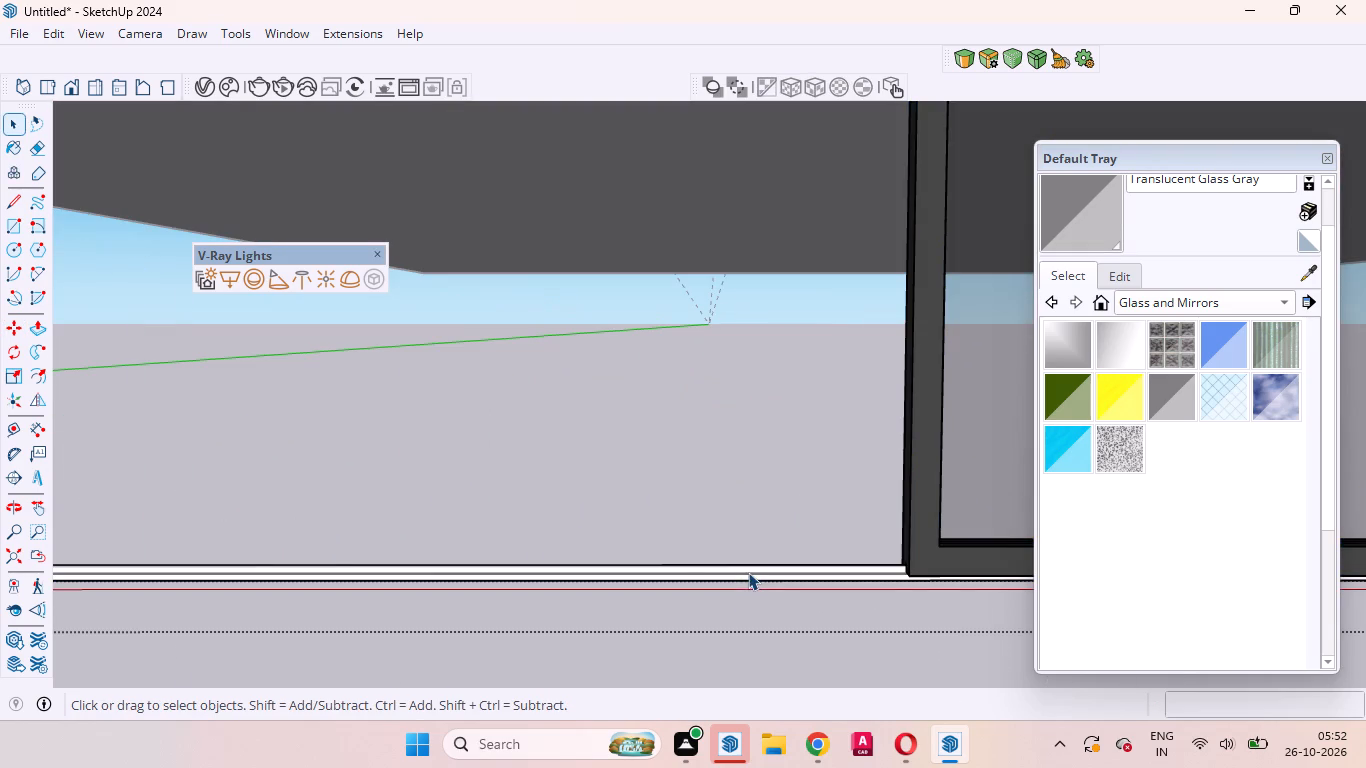
{"action": "left_click", "coordinate": [754, 576]}
{"action": "key", "text": "Delete"}
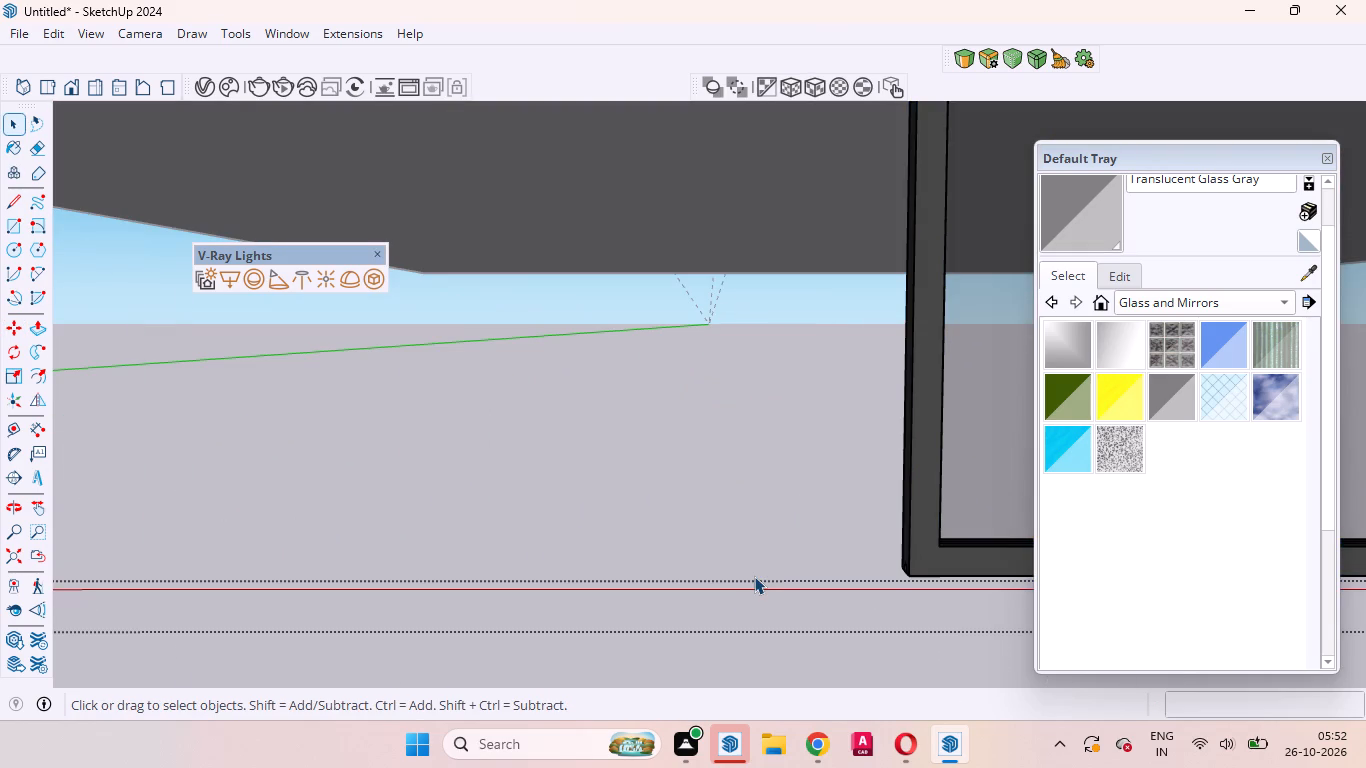
Delete the sliding window's top rail that extends past the glazed panels.
{"action": "scroll", "coordinate": [758, 564], "scroll_direction": "down", "scroll_amount": 6}
{"action": "scroll", "coordinate": [758, 573], "scroll_direction": "up", "scroll_amount": 2}
{"action": "scroll", "coordinate": [766, 631], "scroll_direction": "down", "scroll_amount": 10}
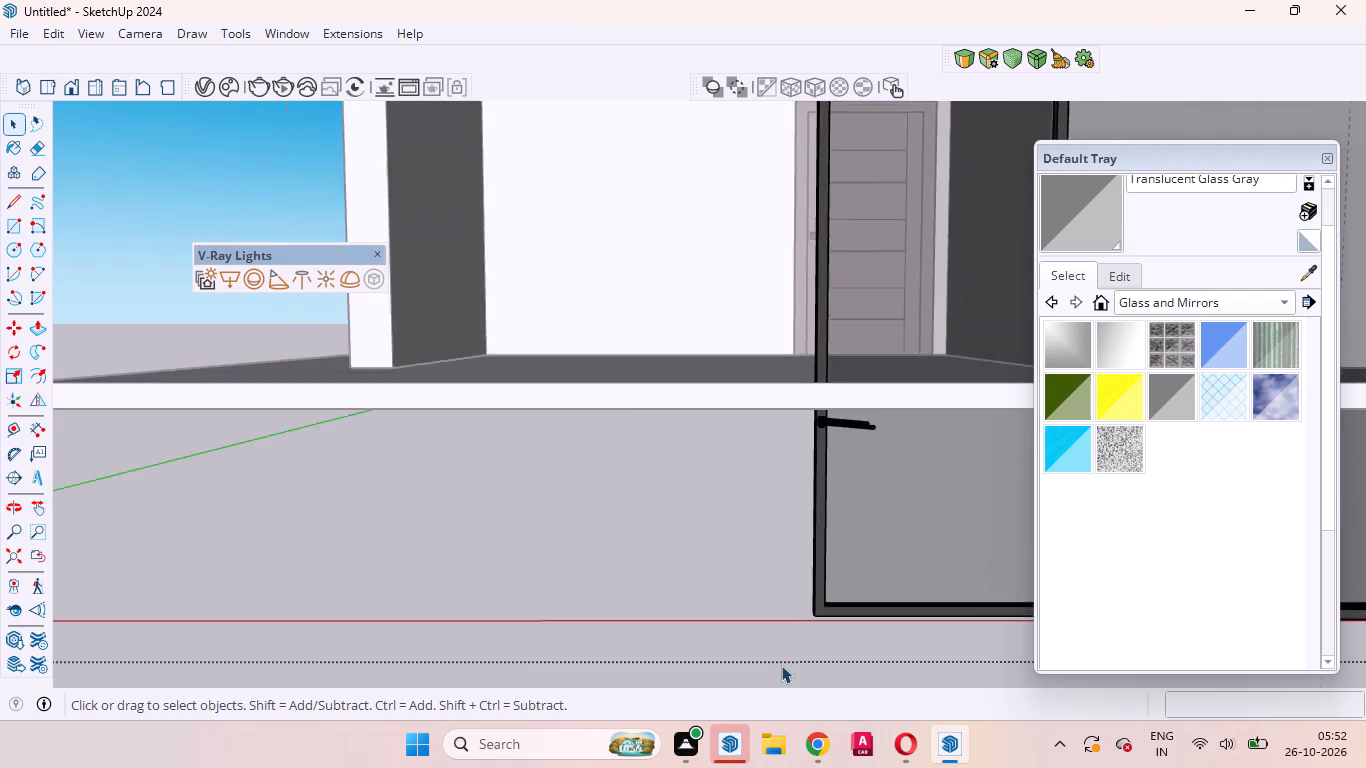
{"action": "scroll", "coordinate": [781, 665], "scroll_direction": "up", "scroll_amount": 1}
{"action": "scroll", "coordinate": [779, 673], "scroll_direction": "down", "scroll_amount": 10}
{"action": "scroll", "coordinate": [755, 566], "scroll_direction": "down", "scroll_amount": 9}
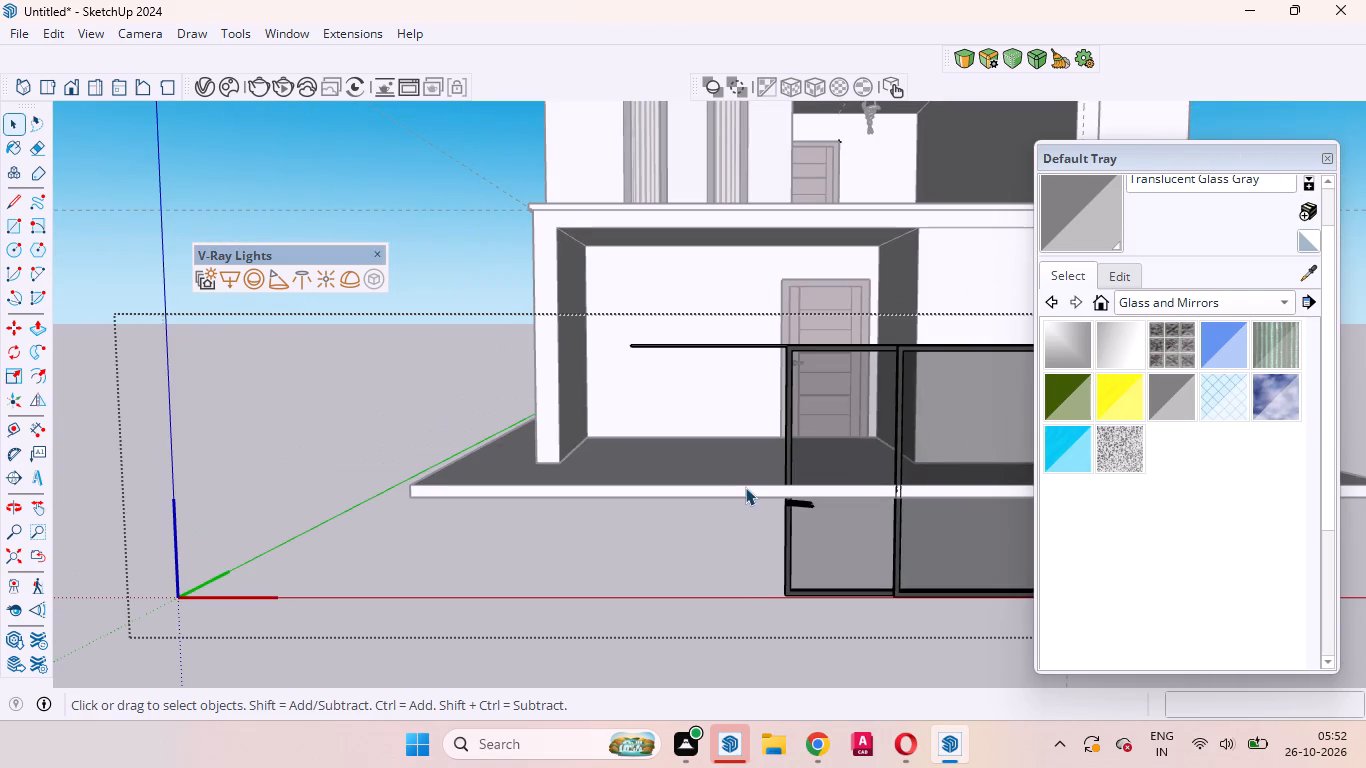
{"action": "scroll", "coordinate": [760, 333], "scroll_direction": "up", "scroll_amount": 10}
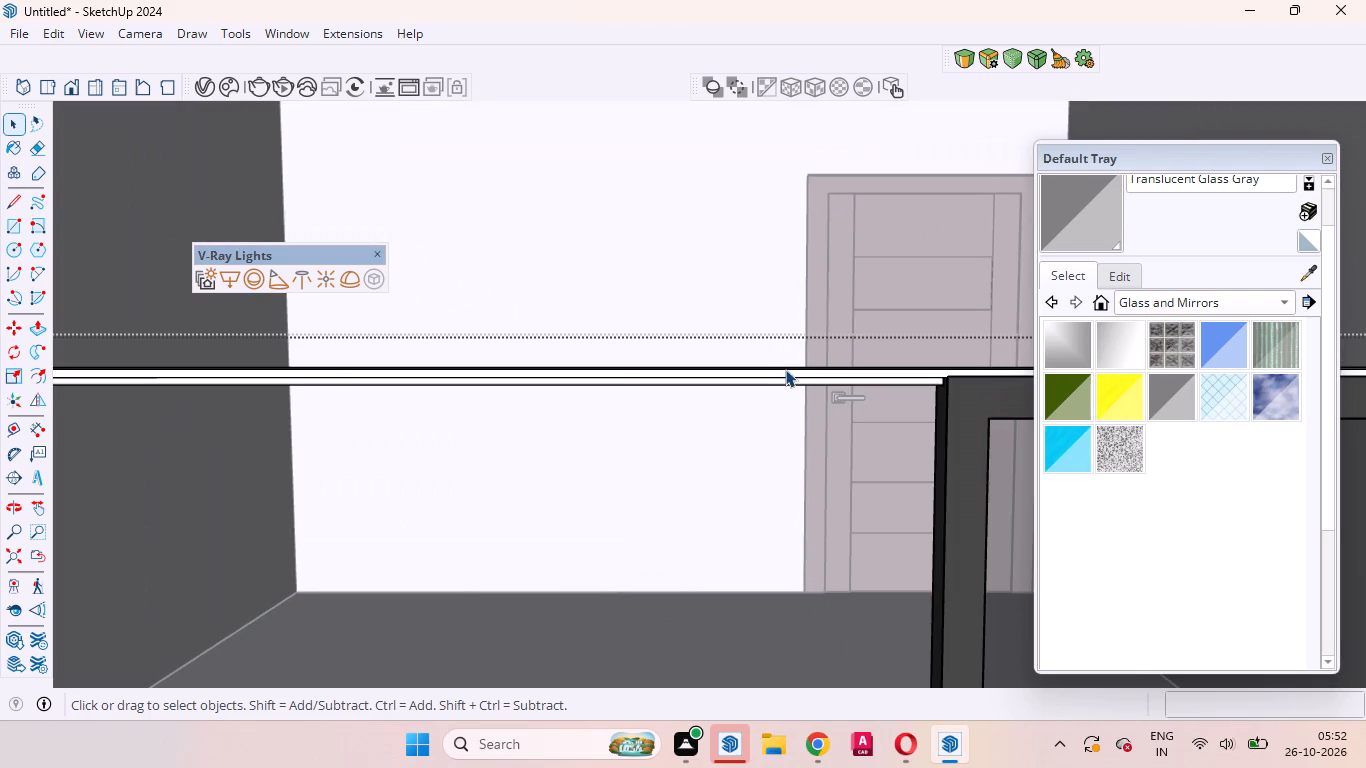
{"action": "left_click", "coordinate": [785, 369]}
{"action": "key", "text": "Delete"}
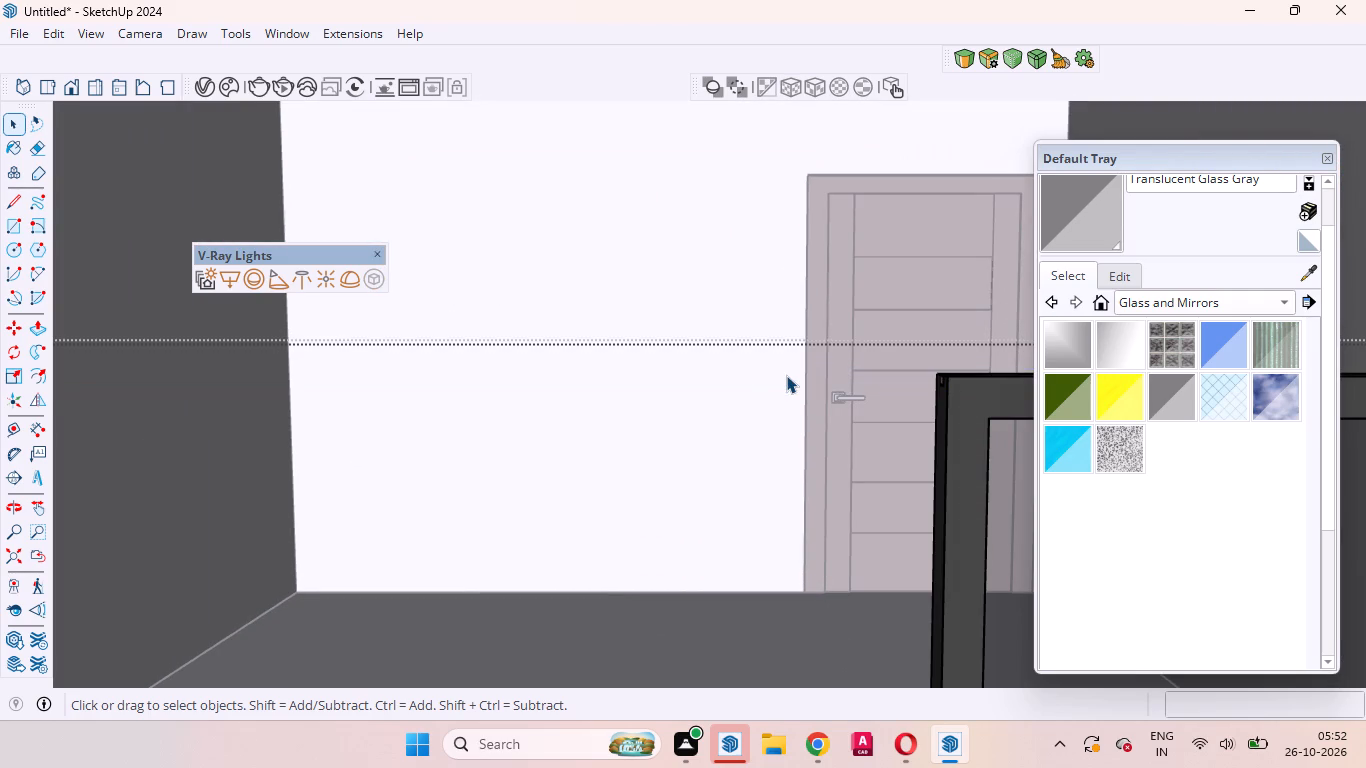
{"action": "scroll", "coordinate": [786, 375], "scroll_direction": "down", "scroll_amount": 3}
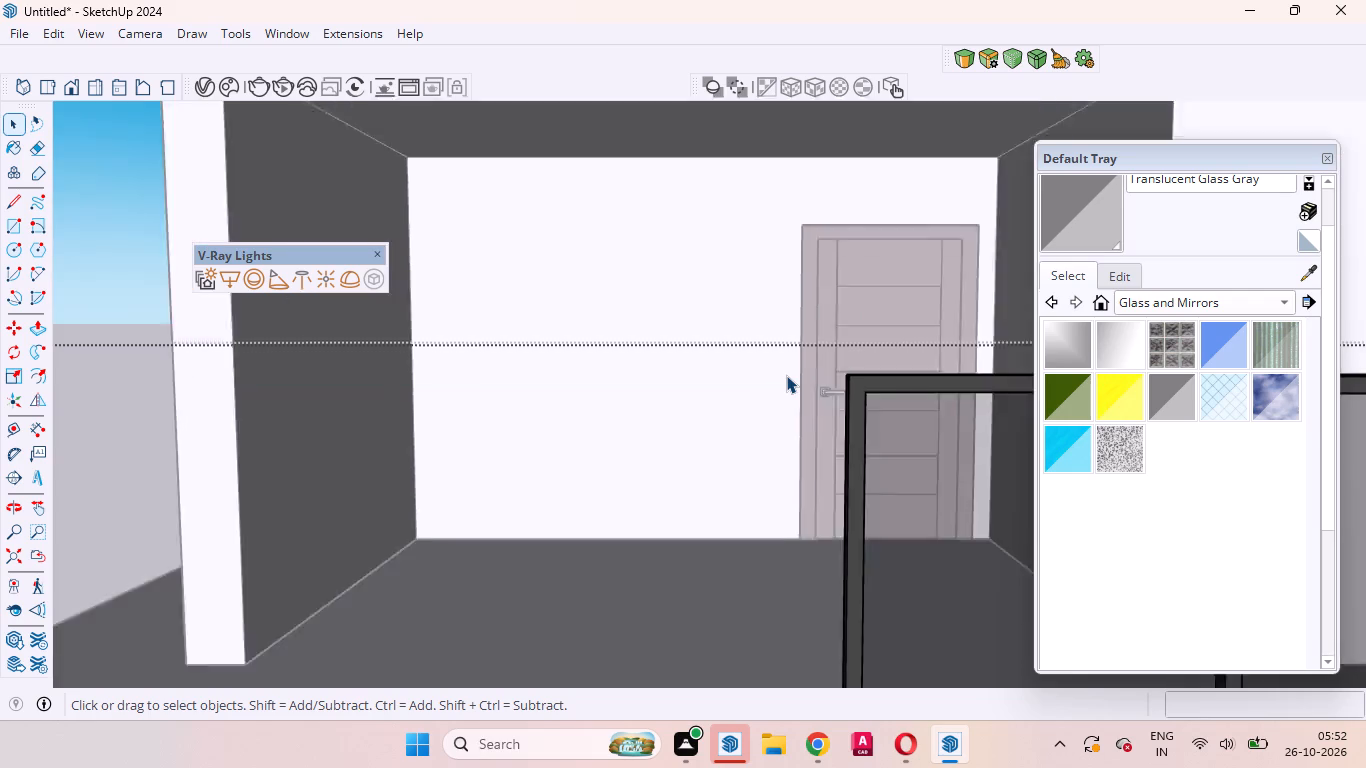
Close the sliding window component to return to the whole model.
{"action": "scroll", "coordinate": [786, 375], "scroll_direction": "down", "scroll_amount": 17}
{"action": "left_click", "coordinate": [839, 541]}
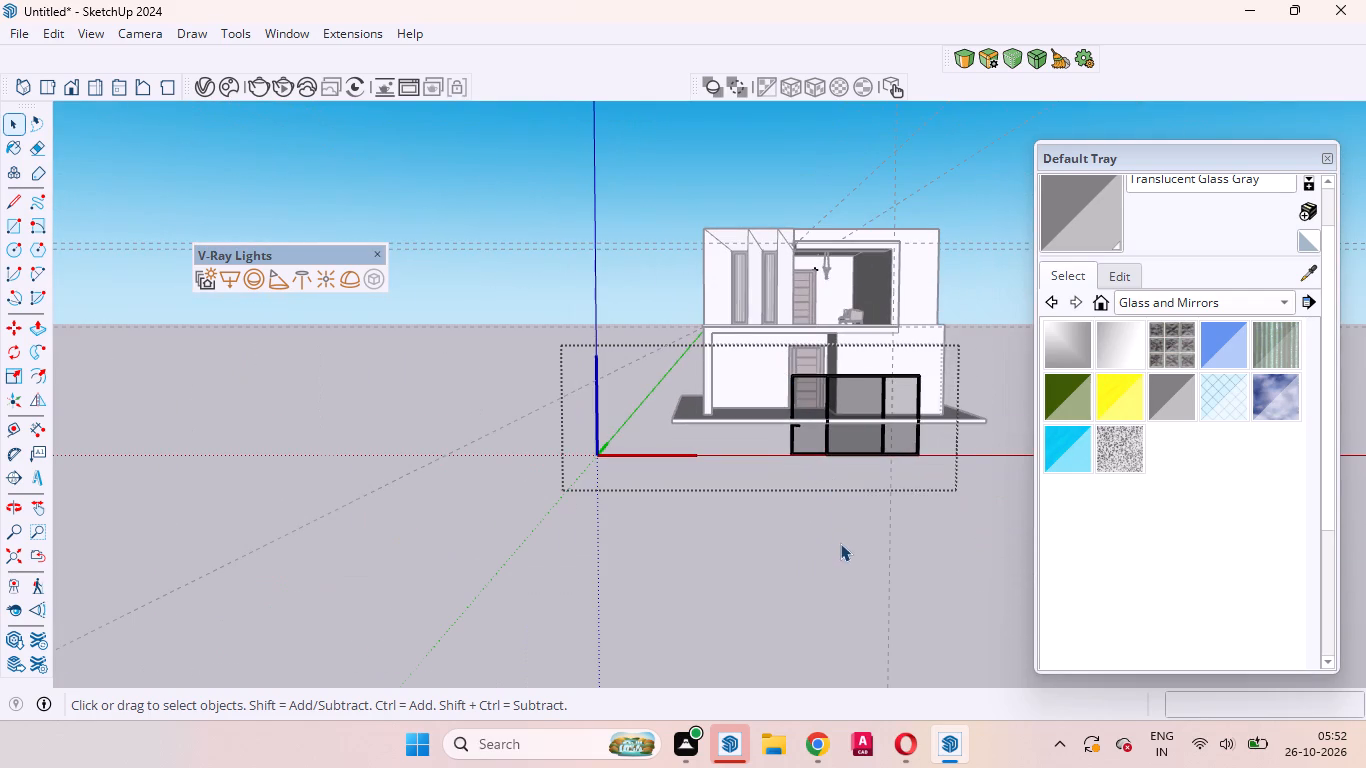
Move the whole sliding window by its upper frame corner up to the ceiling edge of the upper-floor recess.
{"action": "scroll", "coordinate": [897, 395], "scroll_direction": "up", "scroll_amount": 20}
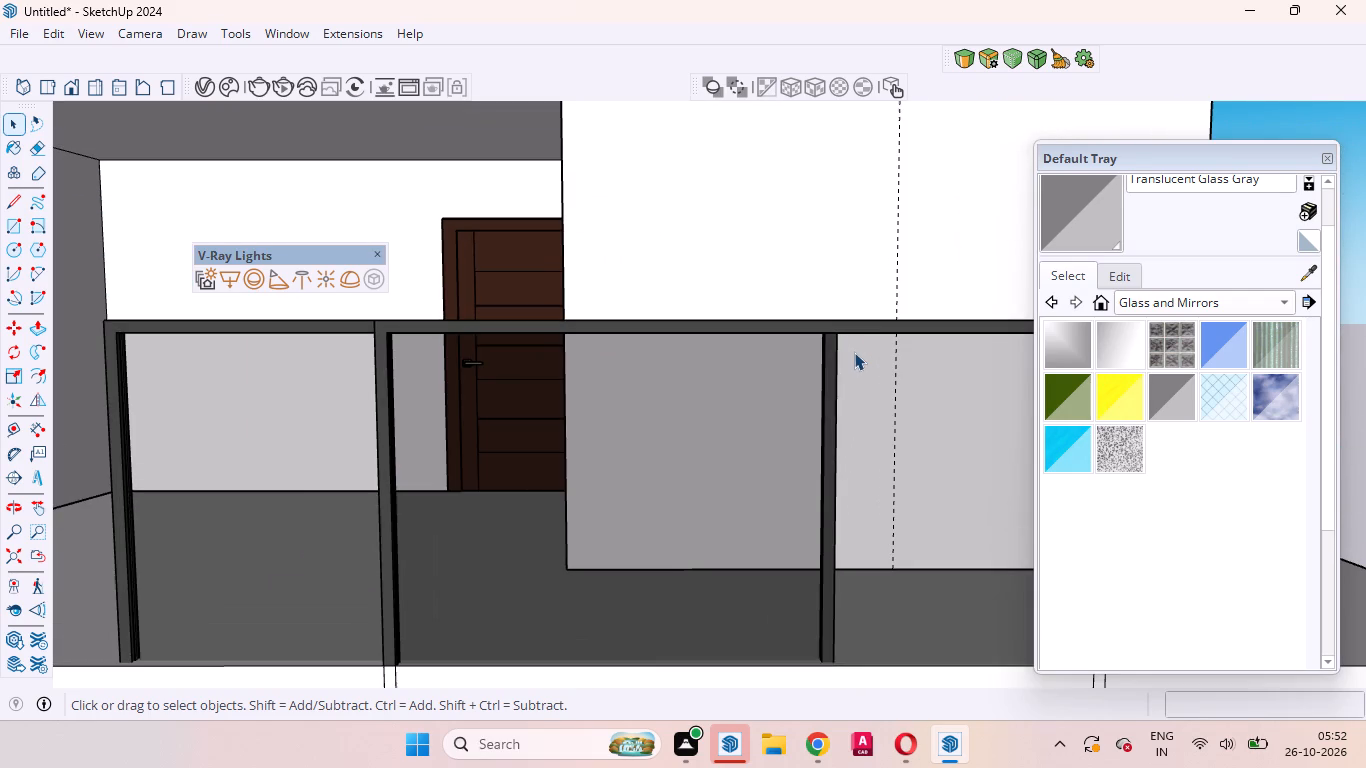
{"action": "left_click", "coordinate": [841, 329]}
{"action": "scroll", "coordinate": [820, 416], "scroll_direction": "down", "scroll_amount": 10}
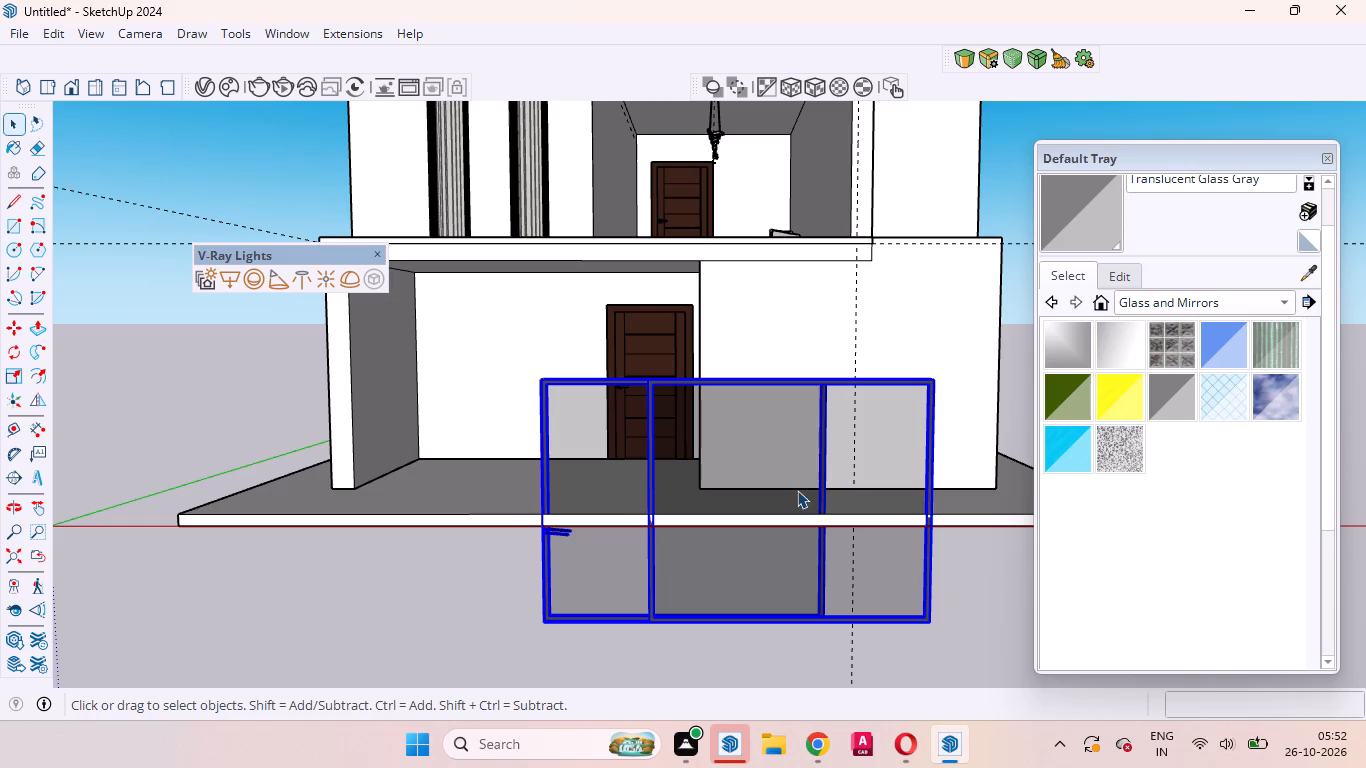
{"action": "scroll", "coordinate": [797, 490], "scroll_direction": "down", "scroll_amount": 6}
{"action": "scroll", "coordinate": [733, 482], "scroll_direction": "up", "scroll_amount": 6}
{"action": "middle_click_drag", "start_coordinate": [731, 481], "coordinate": [964, 529]}
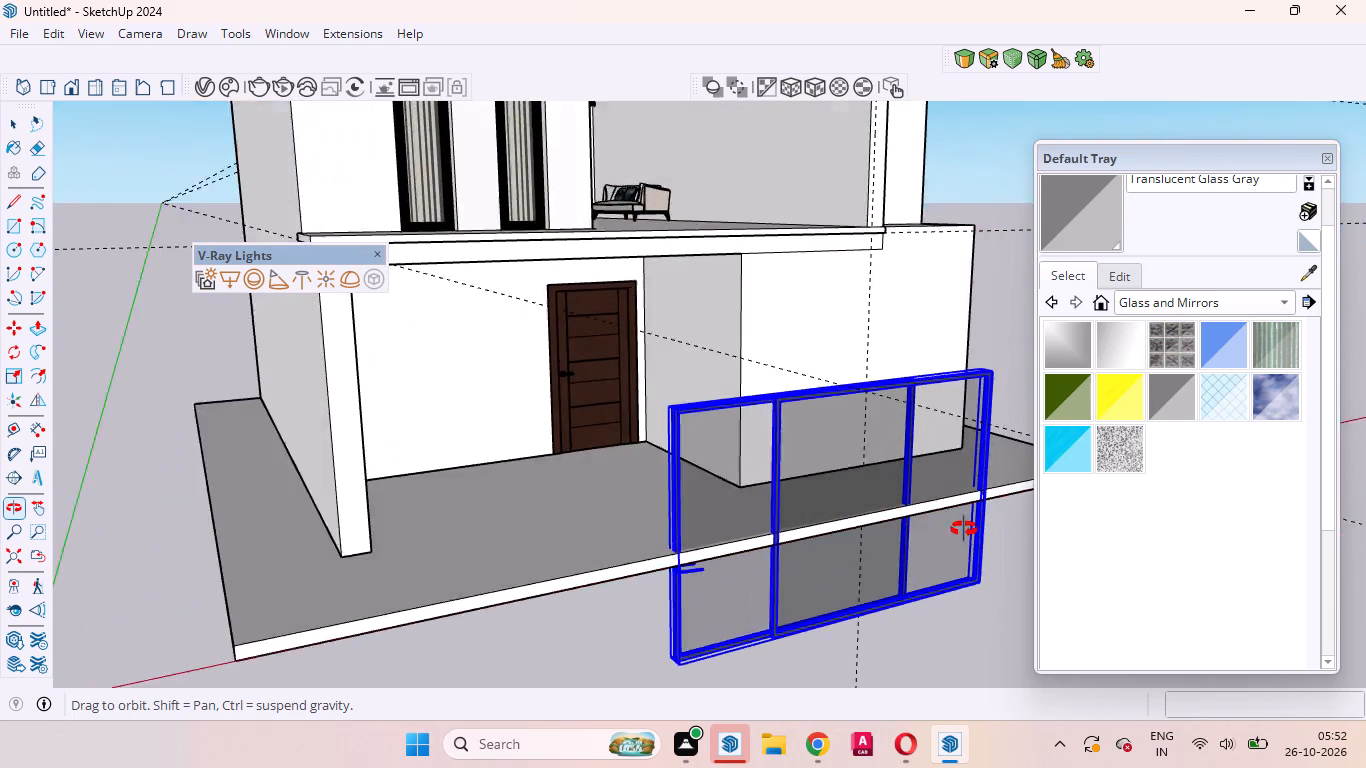
{"action": "middle_click_drag", "start_coordinate": [964, 529], "coordinate": [1064, 539]}
{"action": "scroll", "coordinate": [879, 478], "scroll_direction": "up", "scroll_amount": 2}
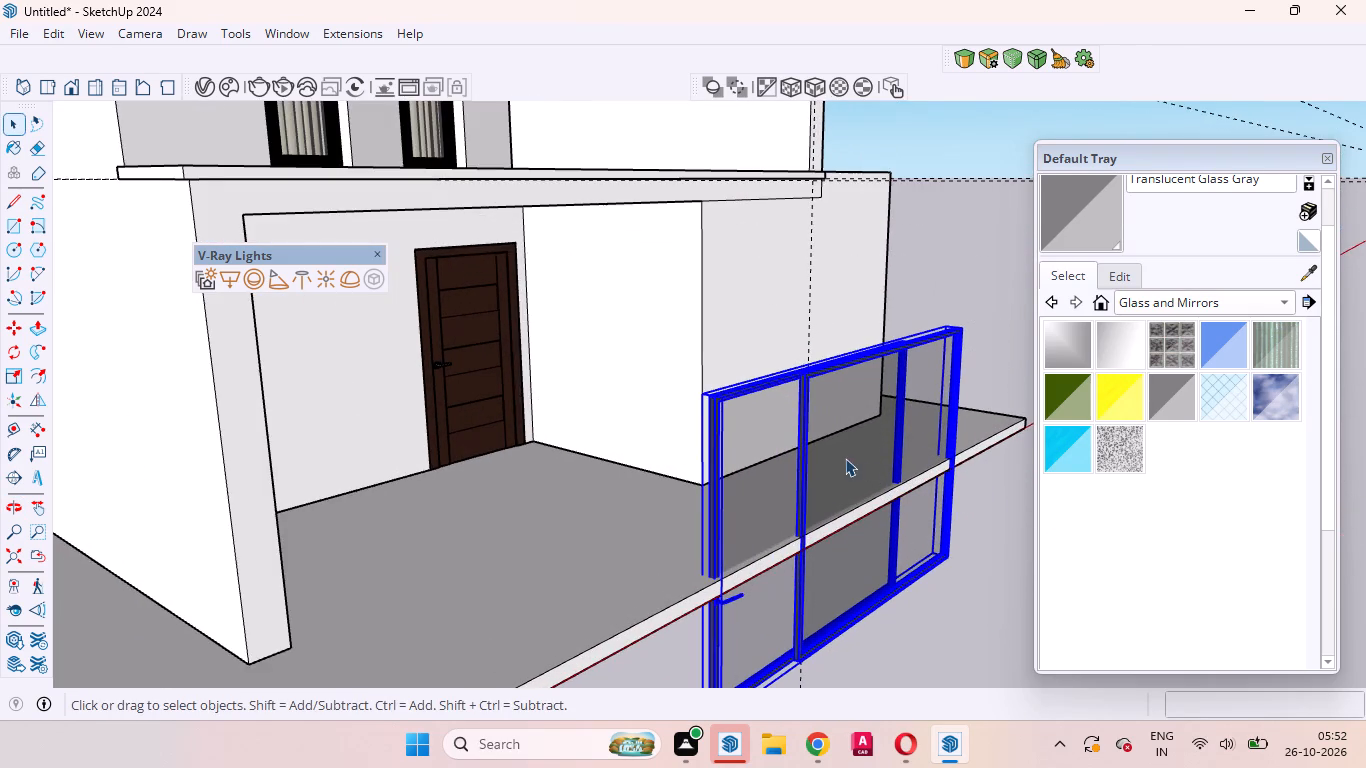
{"action": "scroll", "coordinate": [827, 455], "scroll_direction": "up", "scroll_amount": 6}
{"action": "scroll", "coordinate": [584, 322], "scroll_direction": "up", "scroll_amount": 7}
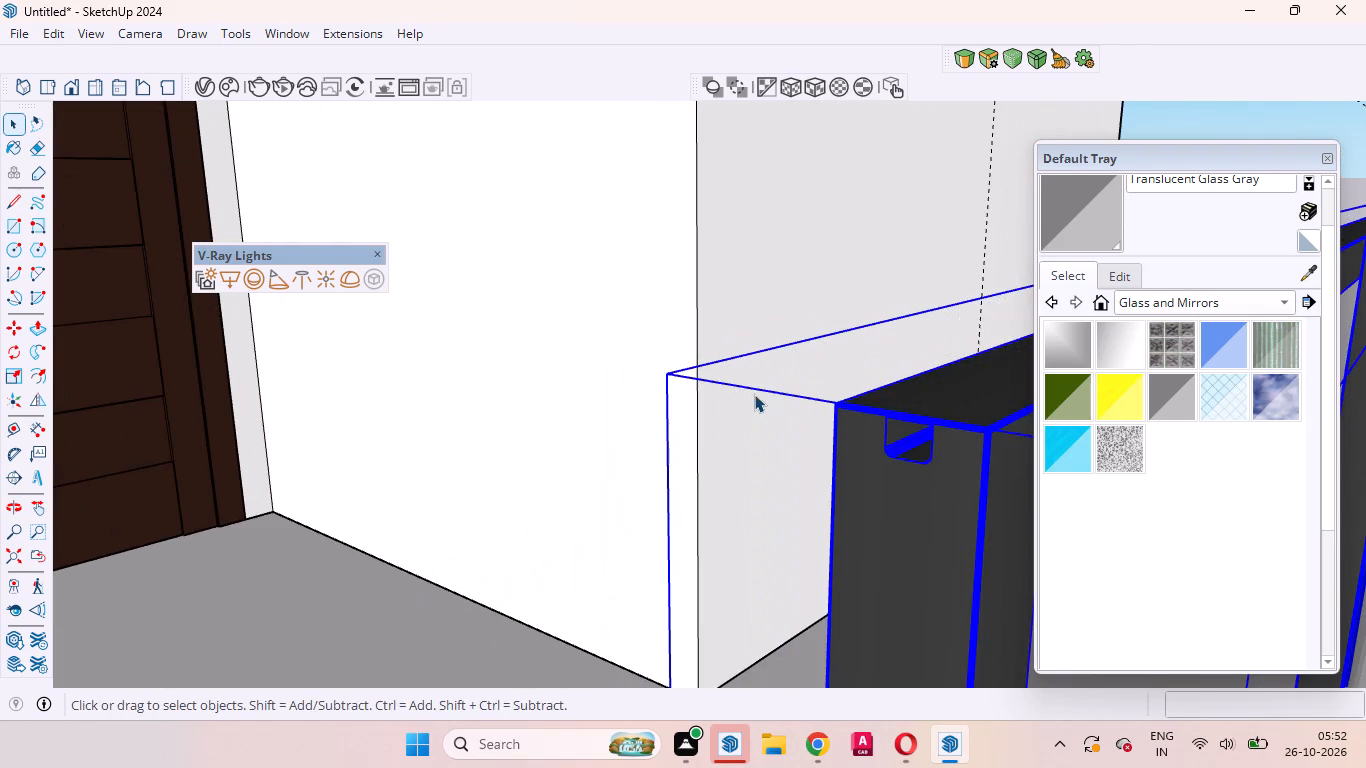
{"action": "scroll", "coordinate": [766, 399], "scroll_direction": "down", "scroll_amount": 3}
{"action": "scroll", "coordinate": [769, 399], "scroll_direction": "up", "scroll_amount": 4}
{"action": "scroll", "coordinate": [804, 418], "scroll_direction": "down", "scroll_amount": 2}
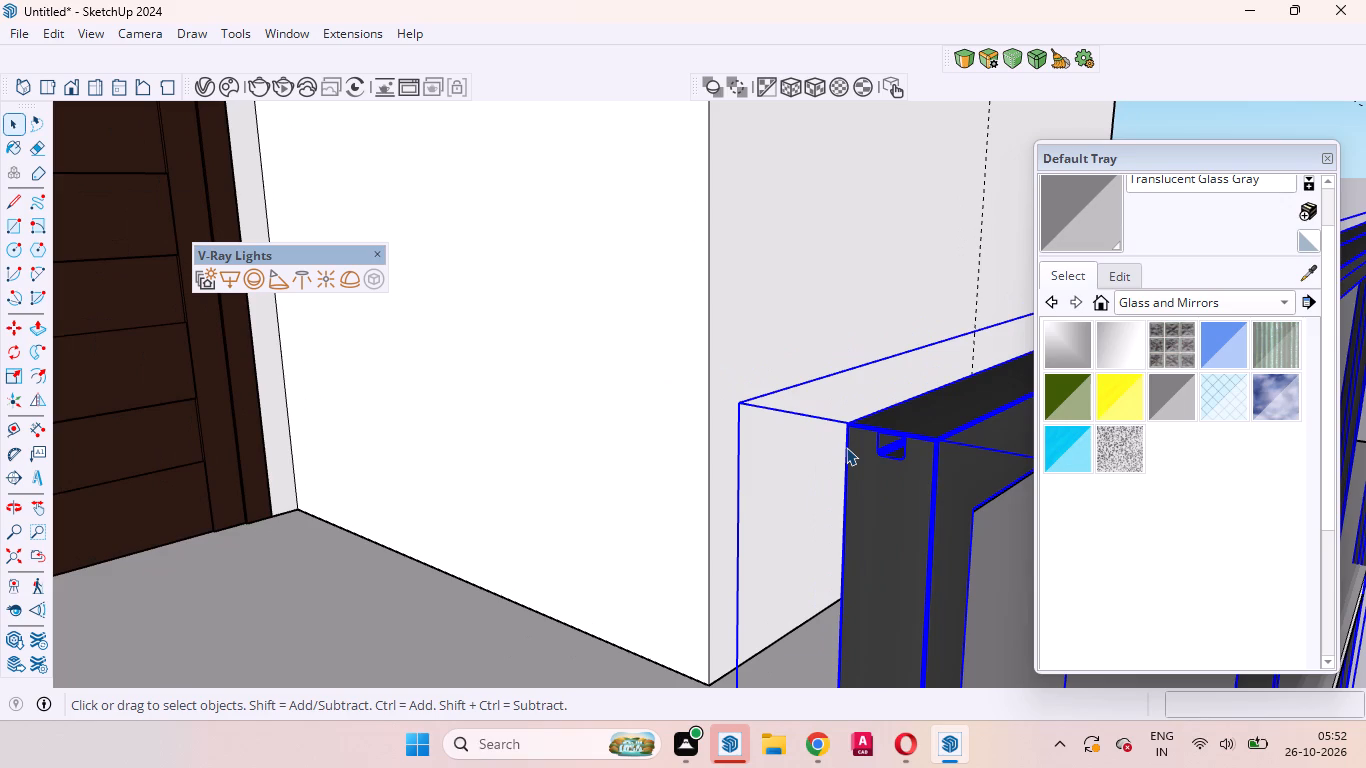
{"action": "key", "text": "m"}
{"action": "scroll", "coordinate": [846, 447], "scroll_direction": "up", "scroll_amount": 5}
{"action": "middle_click", "coordinate": [846, 447]}
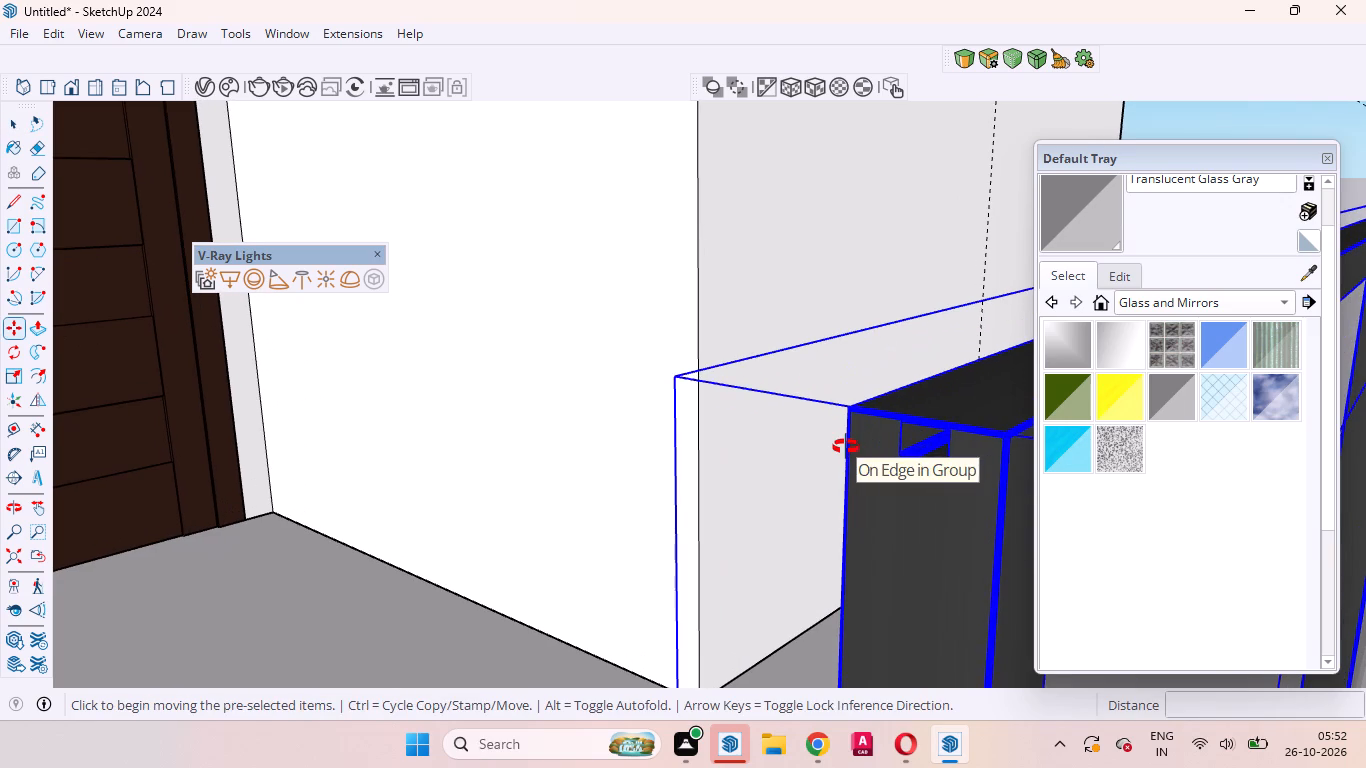
{"action": "scroll", "coordinate": [846, 447], "scroll_direction": "up", "scroll_amount": 3}
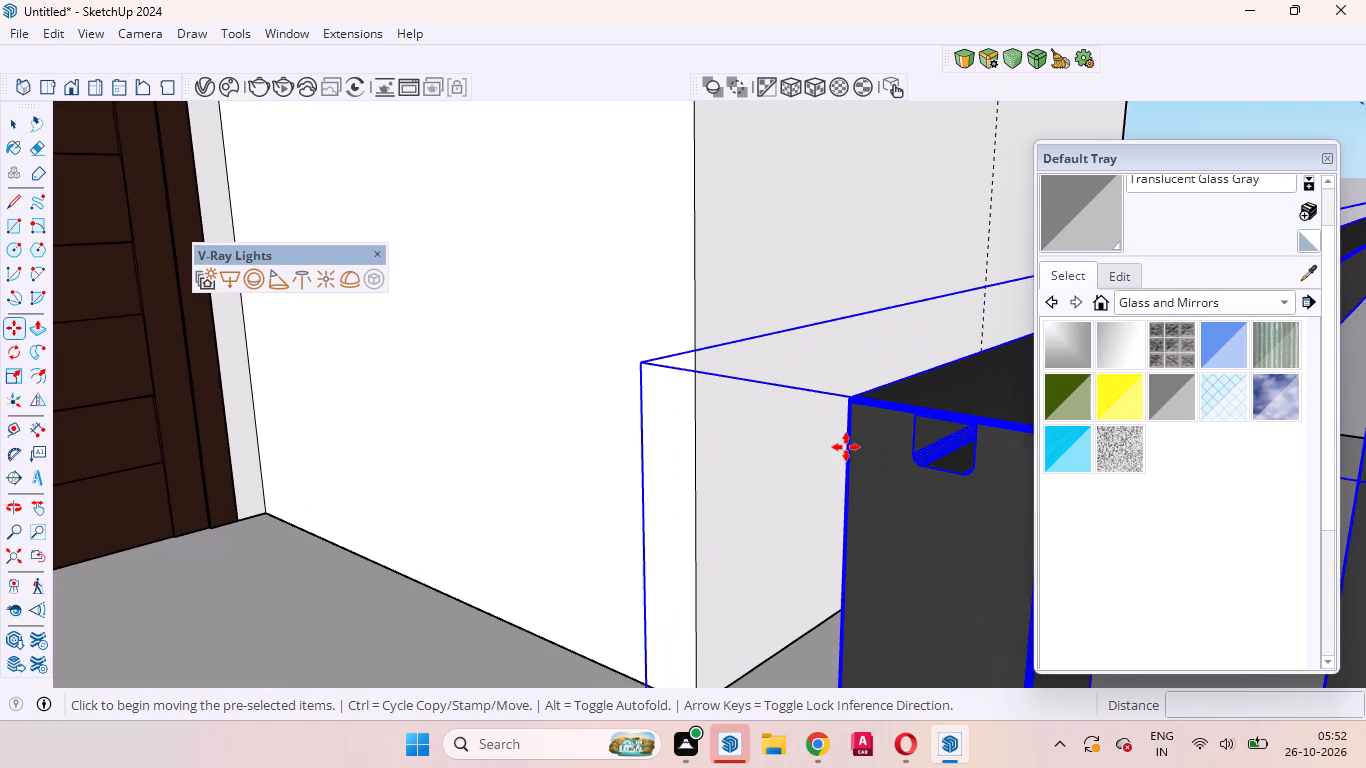
{"action": "scroll", "coordinate": [846, 447], "scroll_direction": "up", "scroll_amount": 5}
{"action": "scroll", "coordinate": [877, 334], "scroll_direction": "up", "scroll_amount": 4}
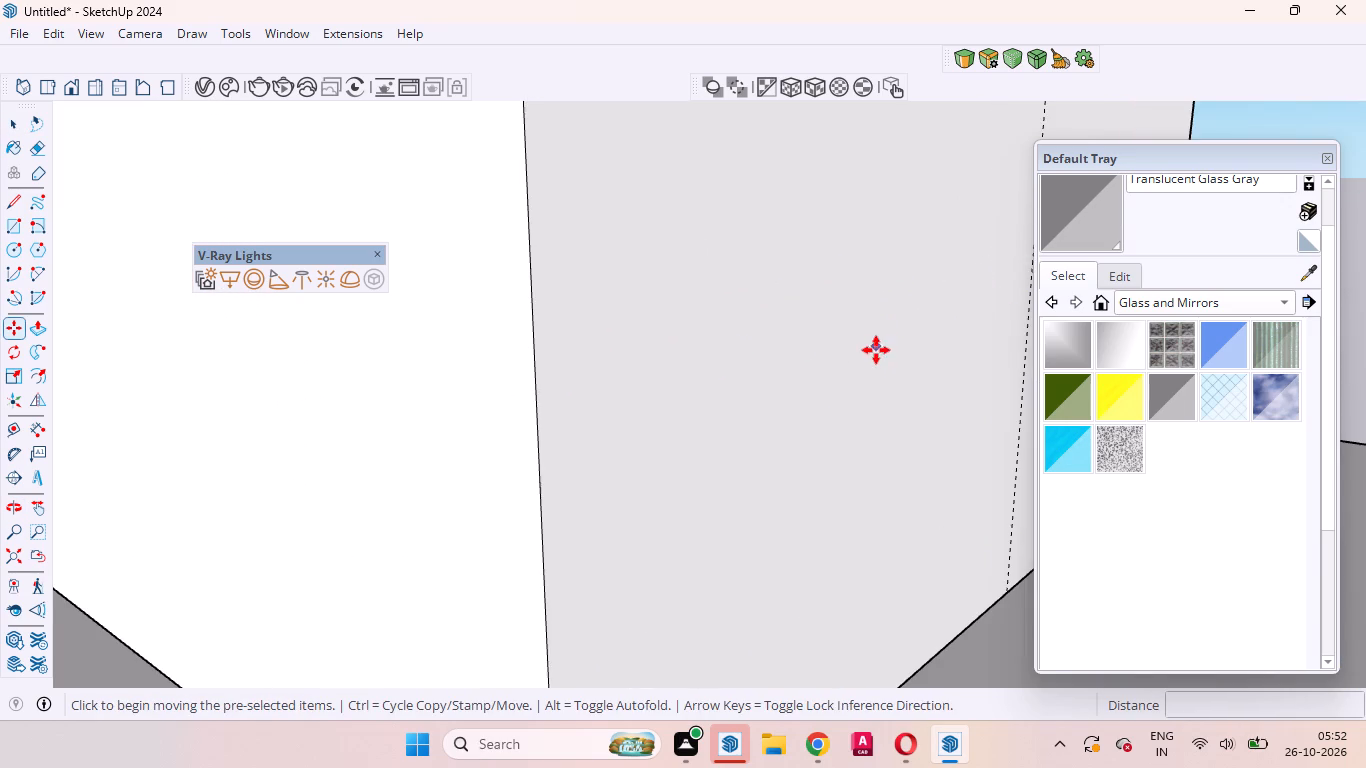
{"action": "scroll", "coordinate": [875, 366], "scroll_direction": "down", "scroll_amount": 10}
{"action": "scroll", "coordinate": [869, 371], "scroll_direction": "up", "scroll_amount": 3}
{"action": "middle_click_drag", "start_coordinate": [864, 398], "coordinate": [855, 393]}
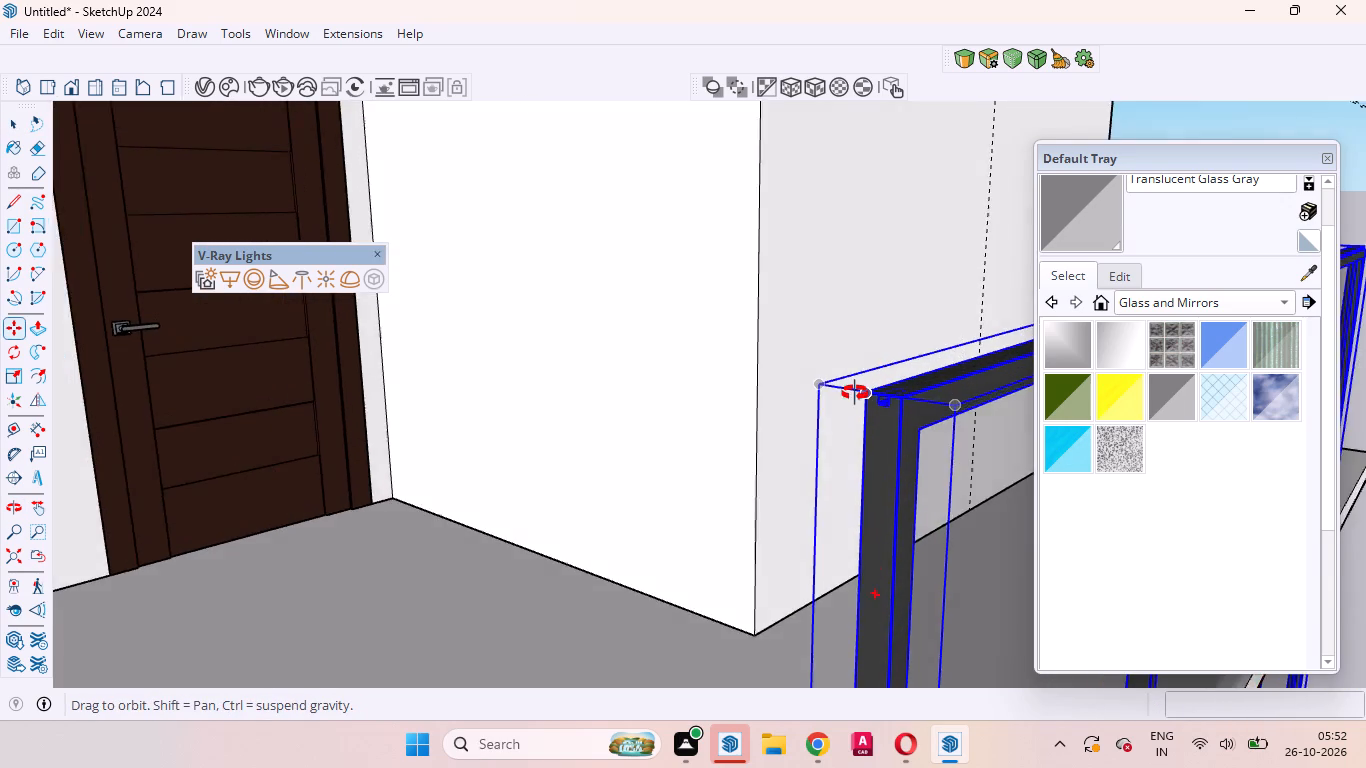
{"action": "middle_click_drag", "start_coordinate": [855, 393], "coordinate": [815, 308]}
{"action": "scroll", "coordinate": [900, 413], "scroll_direction": "up", "scroll_amount": 9}
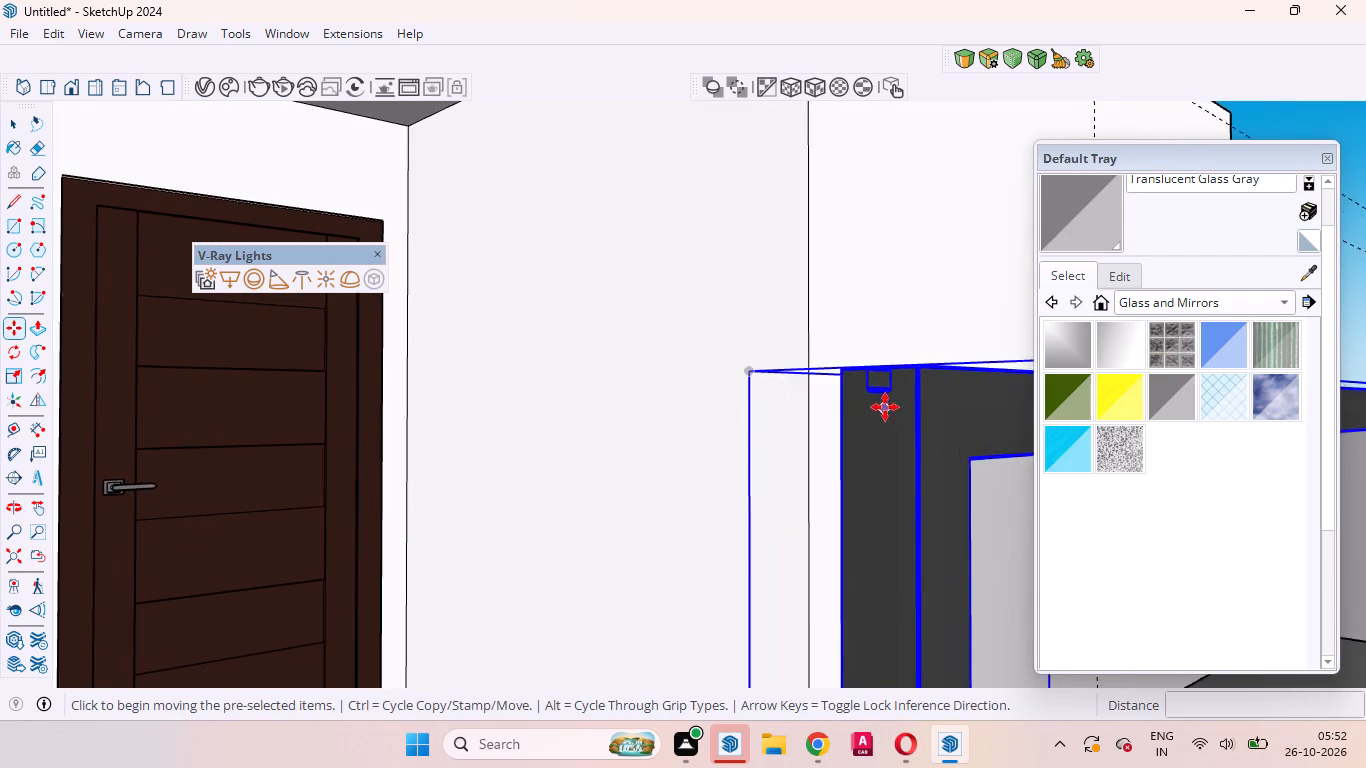
{"action": "scroll", "coordinate": [885, 407], "scroll_direction": "up", "scroll_amount": 16}
{"action": "middle_click_drag", "start_coordinate": [835, 397], "coordinate": [789, 365]}
{"action": "scroll", "coordinate": [835, 397], "scroll_direction": "up", "scroll_amount": 1}
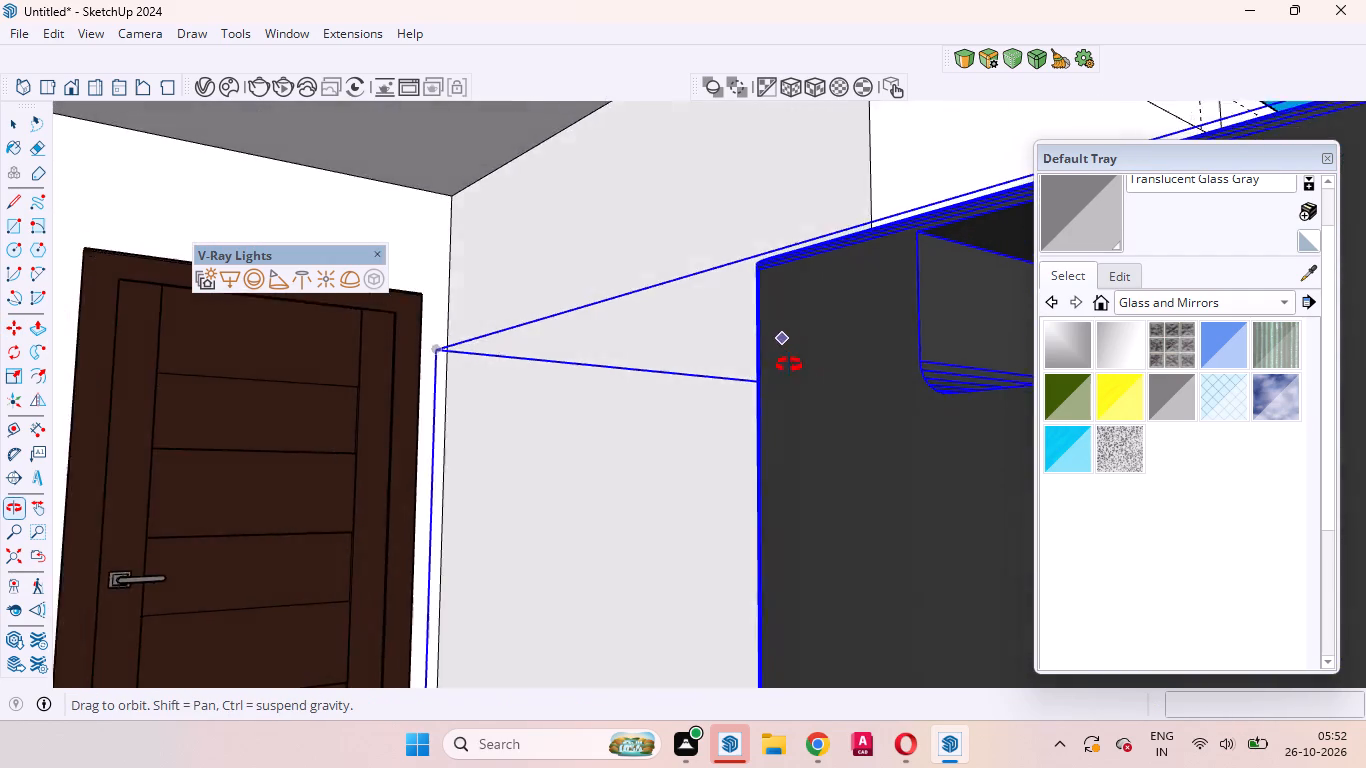
{"action": "middle_click_drag", "start_coordinate": [789, 365], "coordinate": [766, 412]}
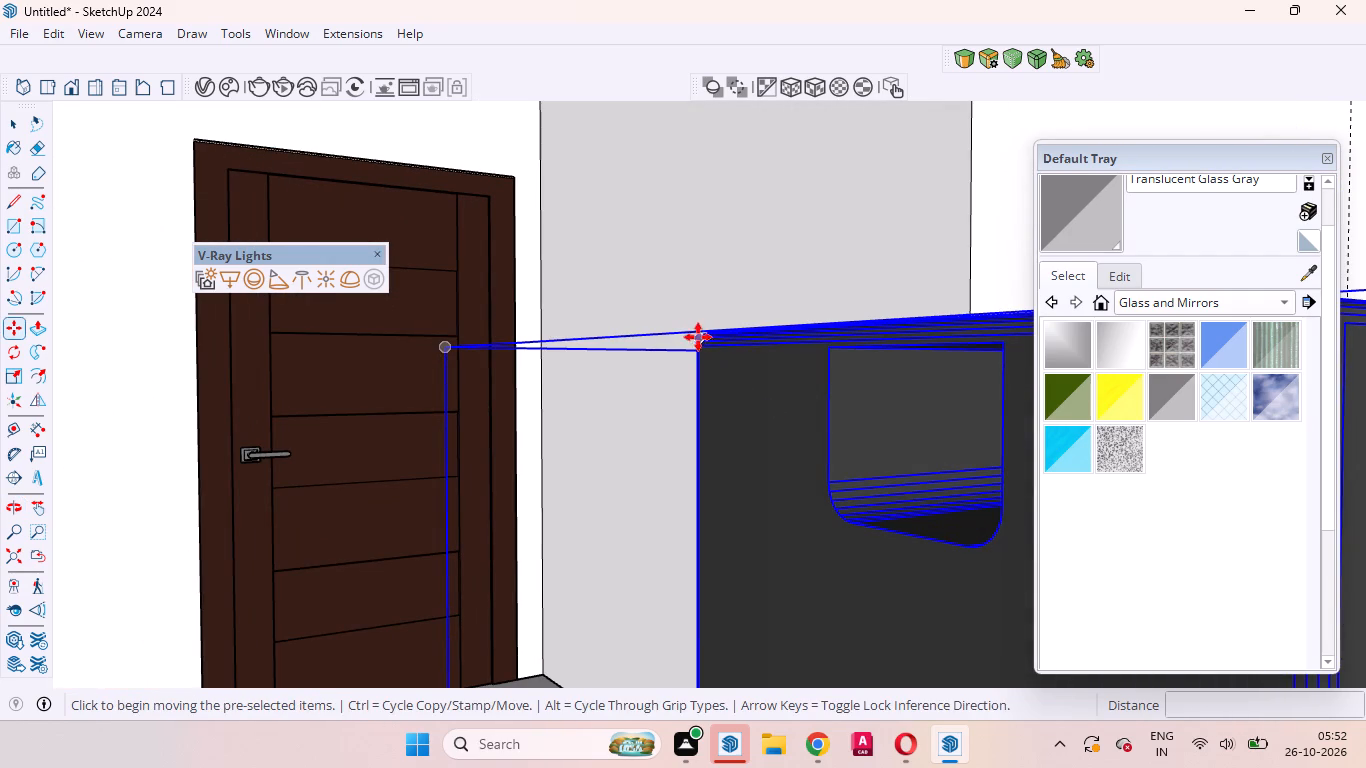
{"action": "left_click", "coordinate": [698, 339]}
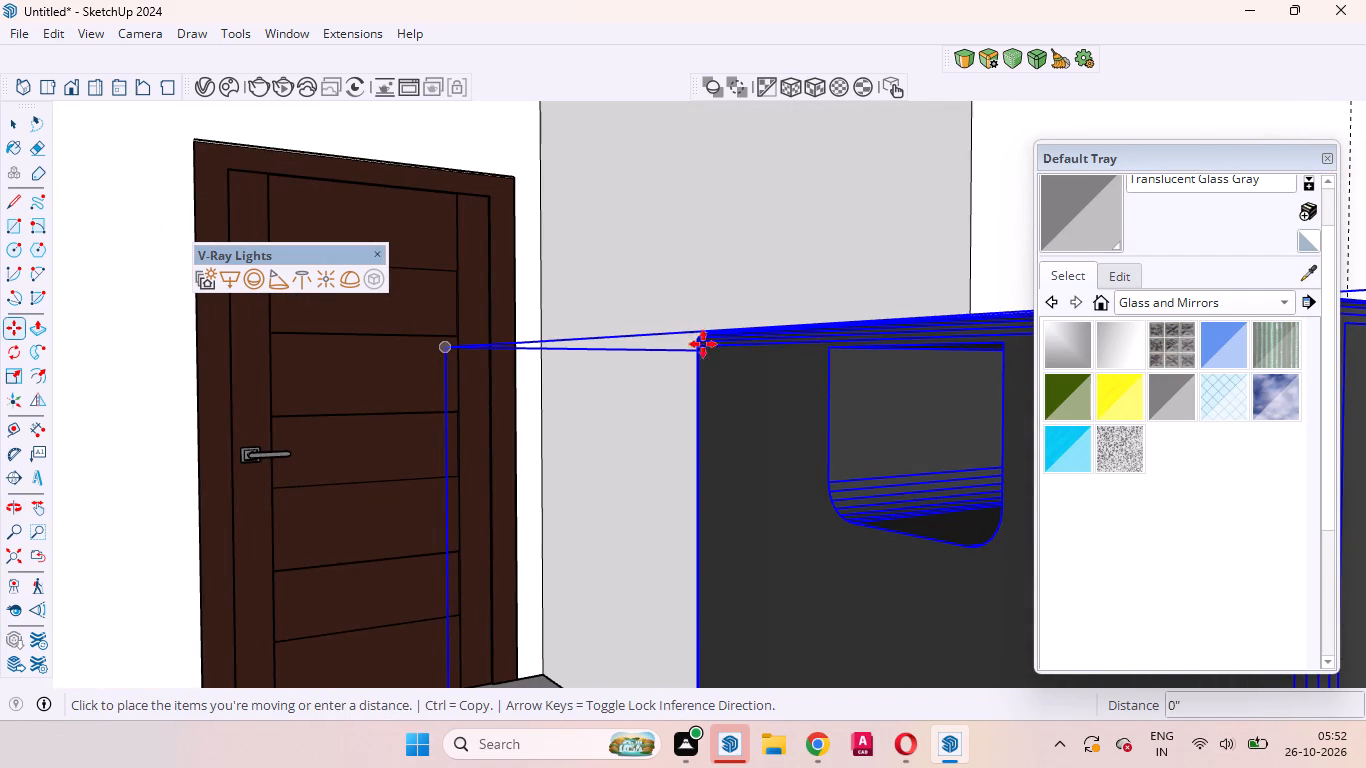
{"action": "scroll", "coordinate": [847, 495], "scroll_direction": "down", "scroll_amount": 20}
{"action": "scroll", "coordinate": [847, 495], "scroll_direction": "down", "scroll_amount": 10}
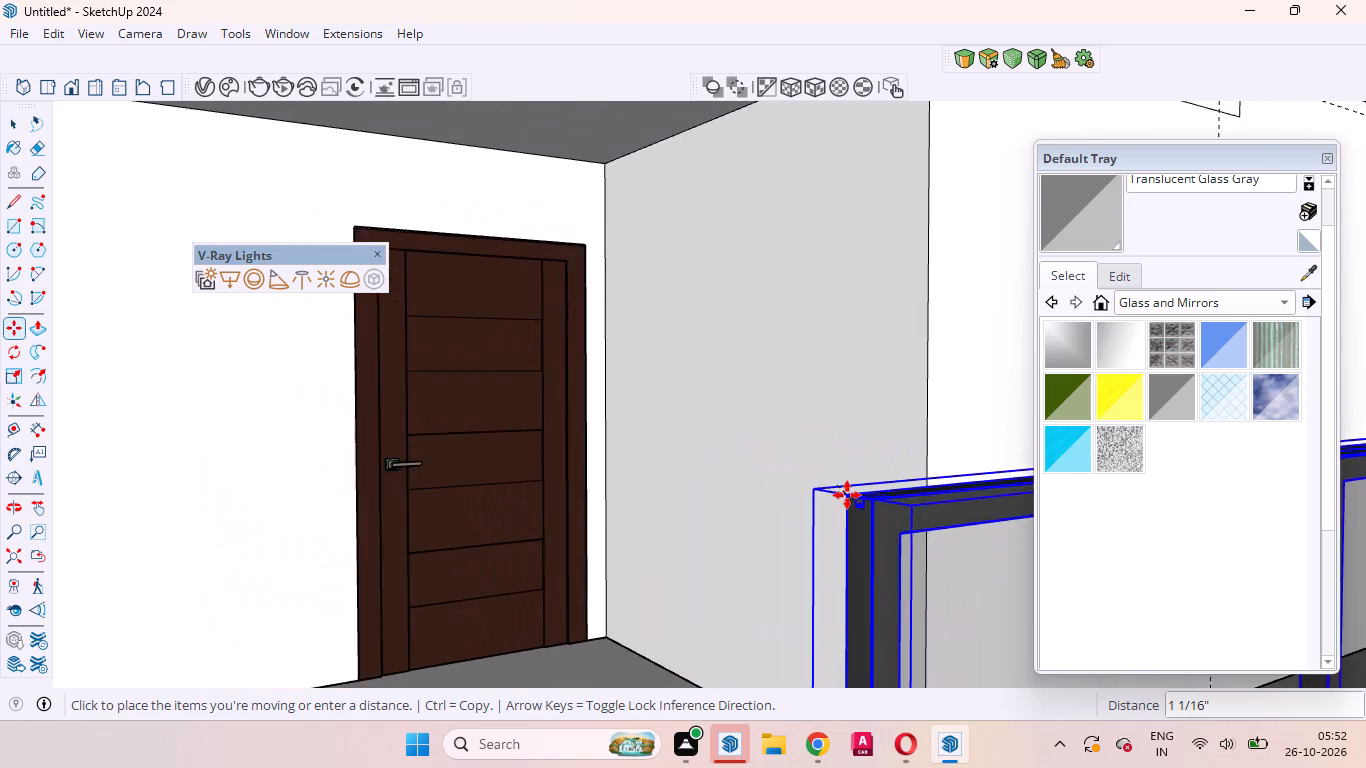
{"action": "scroll", "coordinate": [847, 495], "scroll_direction": "down", "scroll_amount": 20}
{"action": "scroll", "coordinate": [847, 495], "scroll_direction": "down", "scroll_amount": 2}
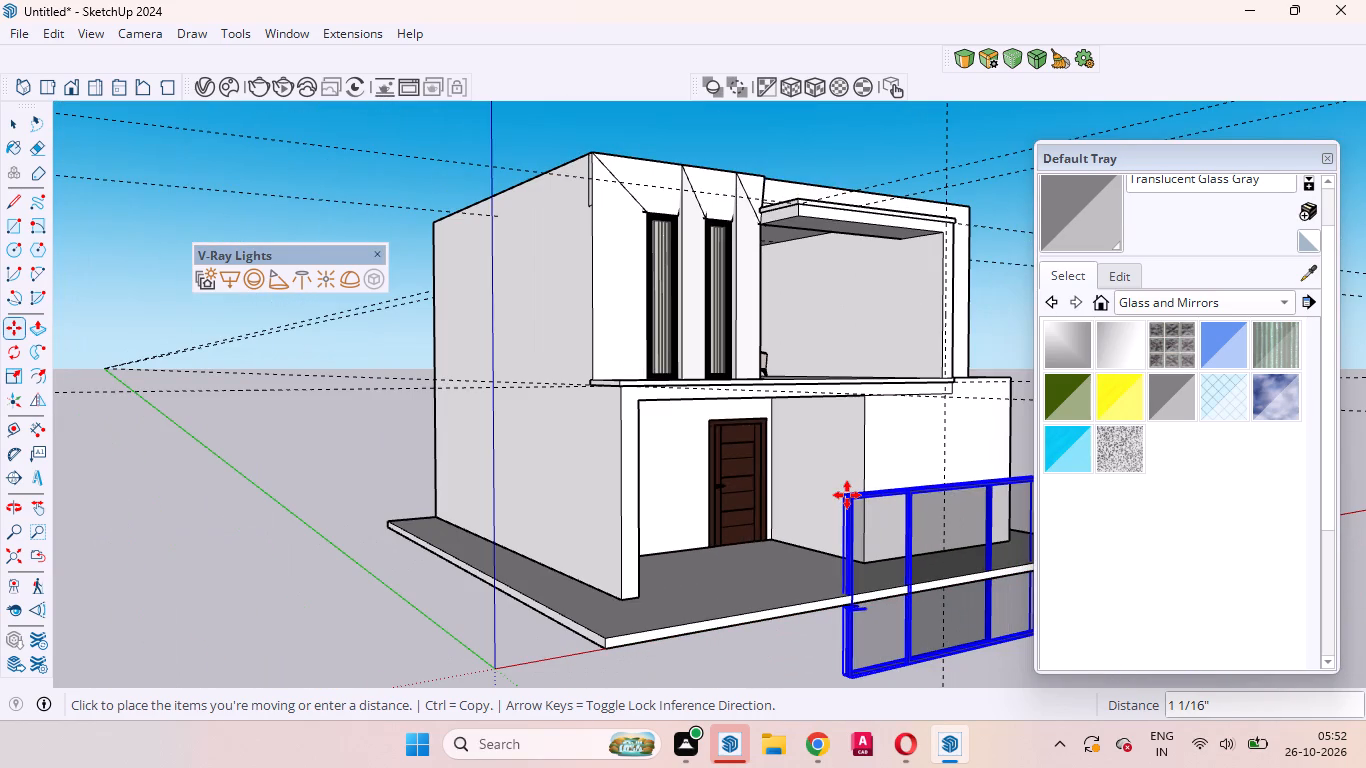
{"action": "scroll", "coordinate": [801, 226], "scroll_direction": "up", "scroll_amount": 13}
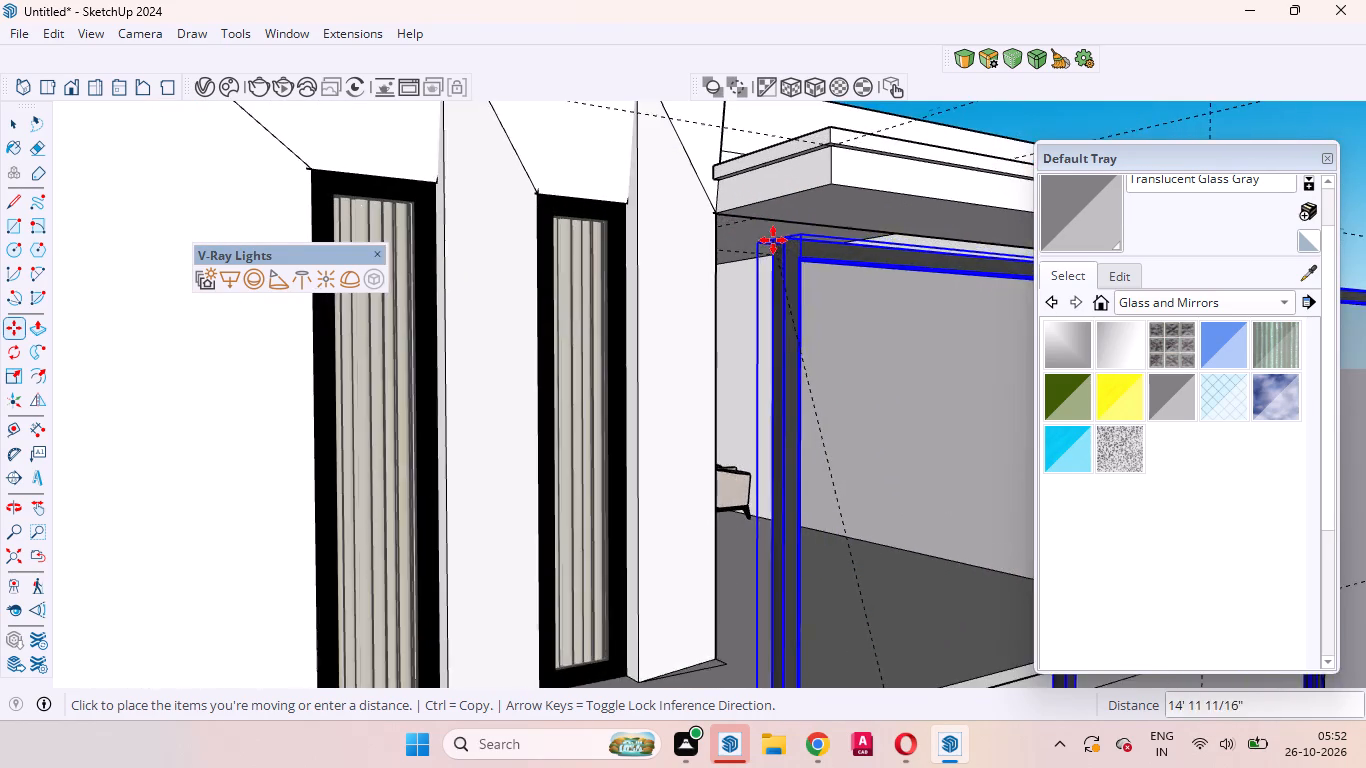
{"action": "middle_click_drag", "start_coordinate": [773, 240], "coordinate": [684, 196]}
{"action": "scroll", "coordinate": [945, 281], "scroll_direction": "up", "scroll_amount": 11}
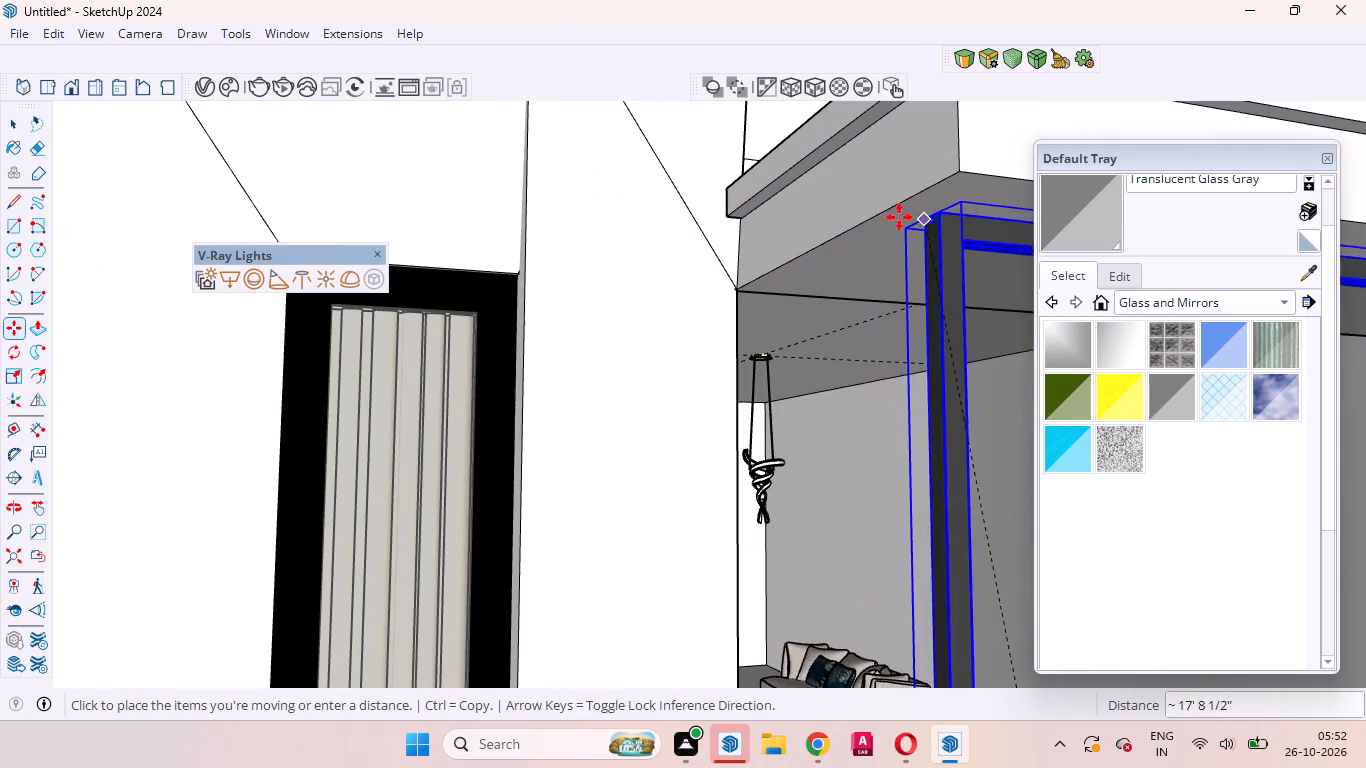
{"action": "scroll", "coordinate": [802, 287], "scroll_direction": "up", "scroll_amount": 11}
{"action": "scroll", "coordinate": [766, 315], "scroll_direction": "down", "scroll_amount": 4}
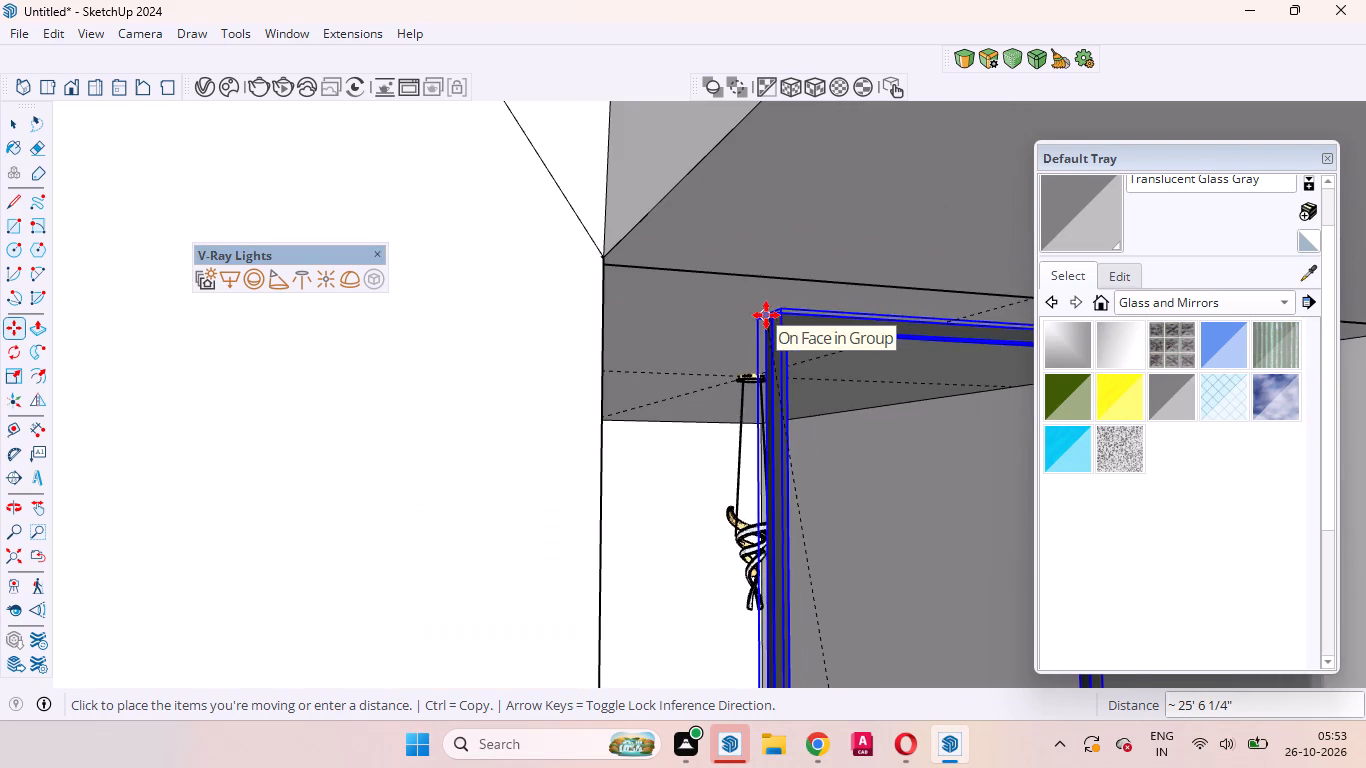
{"action": "left_click", "coordinate": [740, 279]}
Move the sliding window about 5 7/16" so its upper front corner snaps to the outer corner of the recess's side wall.
{"action": "scroll", "coordinate": [739, 277], "scroll_direction": "up", "scroll_amount": 9}
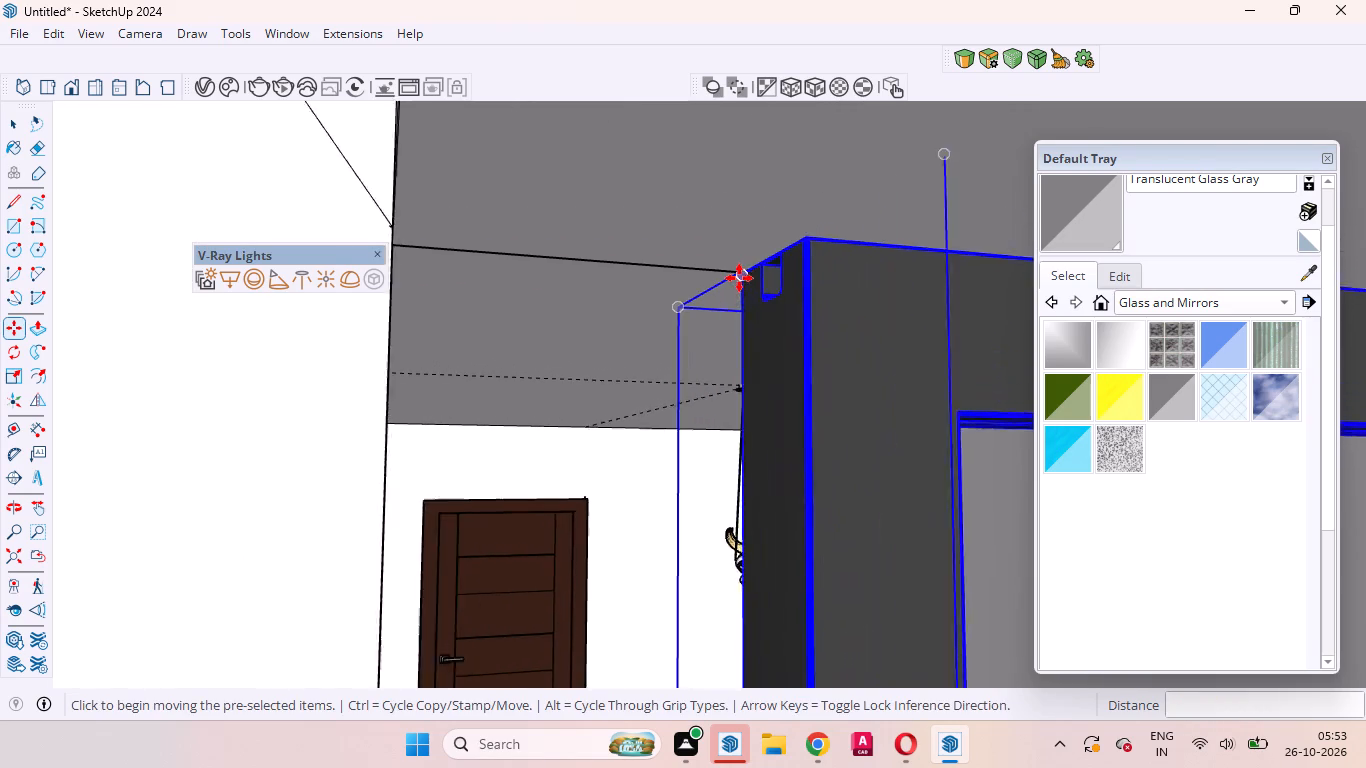
{"action": "middle_click_drag", "start_coordinate": [753, 297], "coordinate": [787, 325]}
{"action": "scroll", "coordinate": [760, 322], "scroll_direction": "down", "scroll_amount": 2}
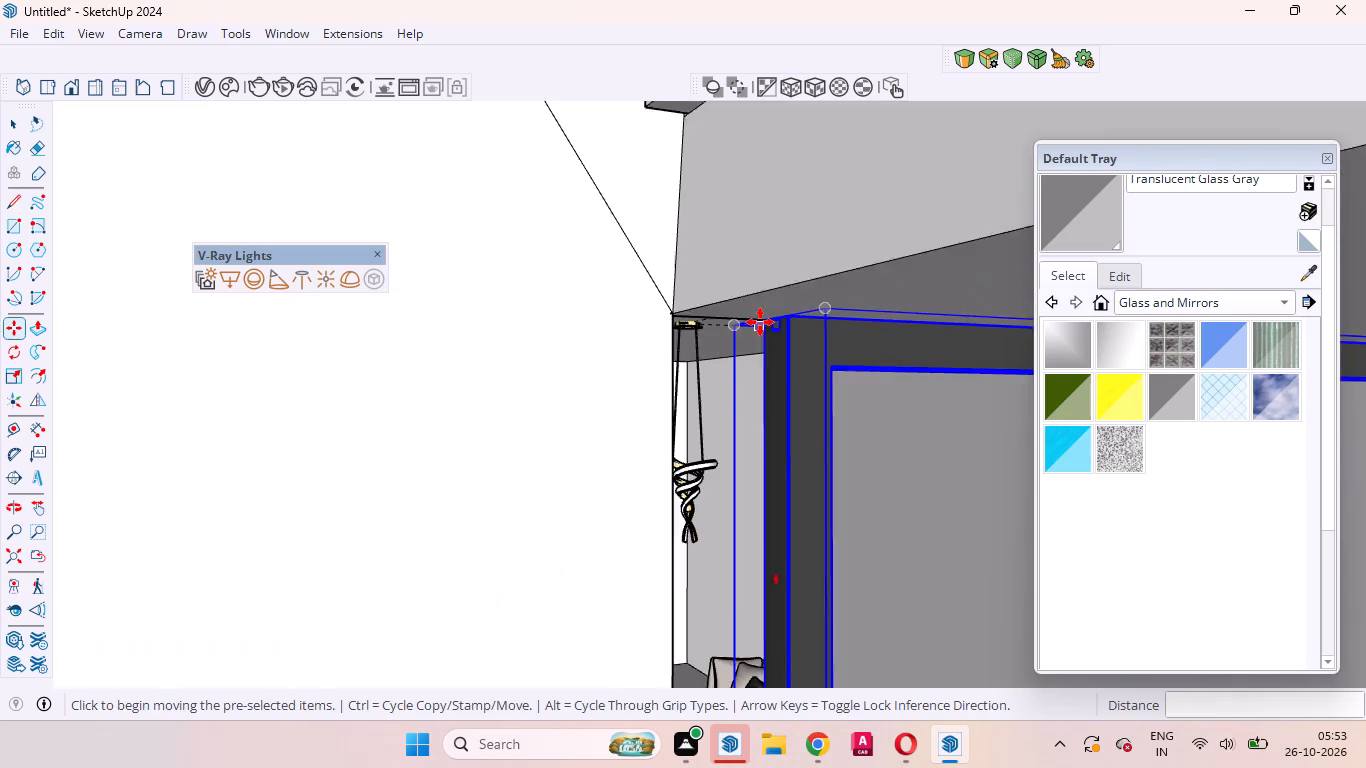
{"action": "scroll", "coordinate": [760, 322], "scroll_direction": "down", "scroll_amount": 6}
{"action": "middle_click_drag", "start_coordinate": [801, 346], "coordinate": [465, 350]}
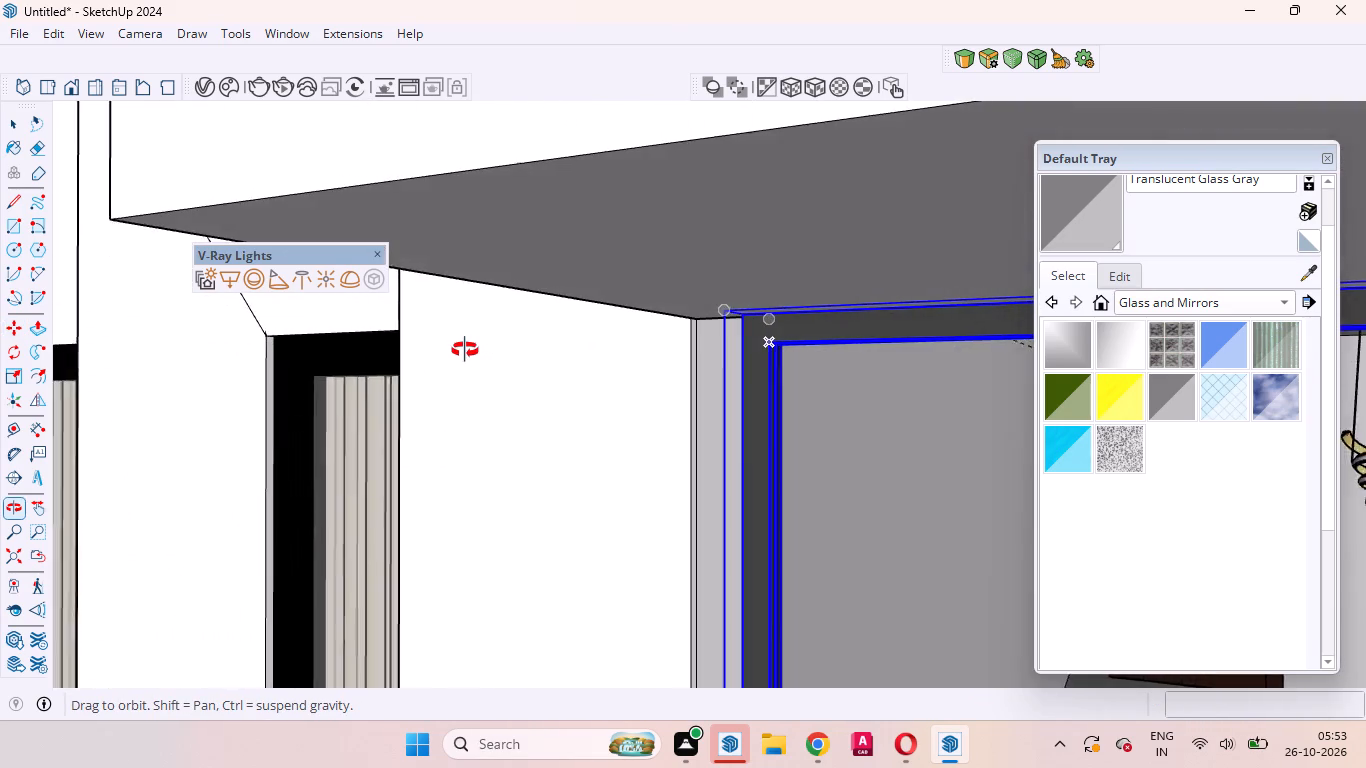
{"action": "middle_click_drag", "start_coordinate": [465, 350], "coordinate": [437, 351]}
{"action": "scroll", "coordinate": [558, 334], "scroll_direction": "up", "scroll_amount": 1}
{"action": "scroll", "coordinate": [806, 329], "scroll_direction": "up", "scroll_amount": 9}
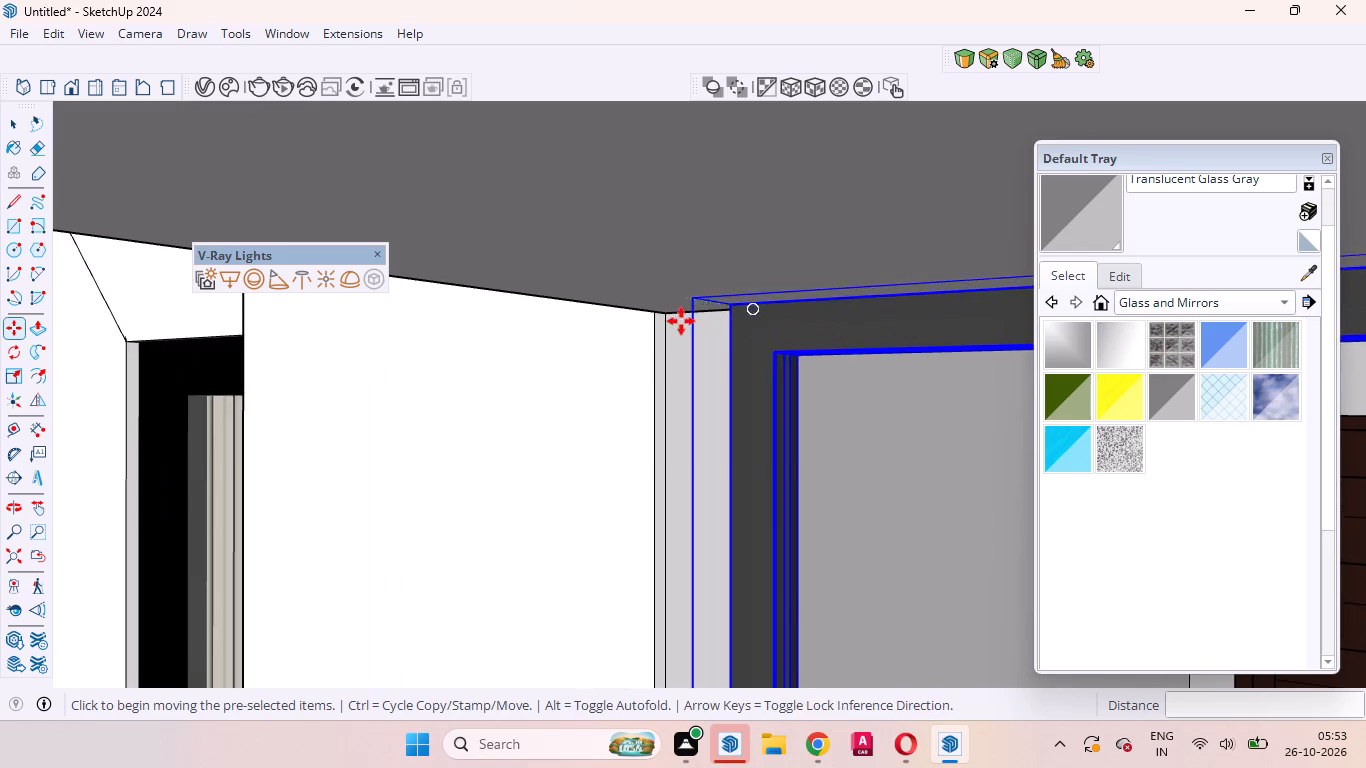
{"action": "scroll", "coordinate": [681, 321], "scroll_direction": "up", "scroll_amount": 5}
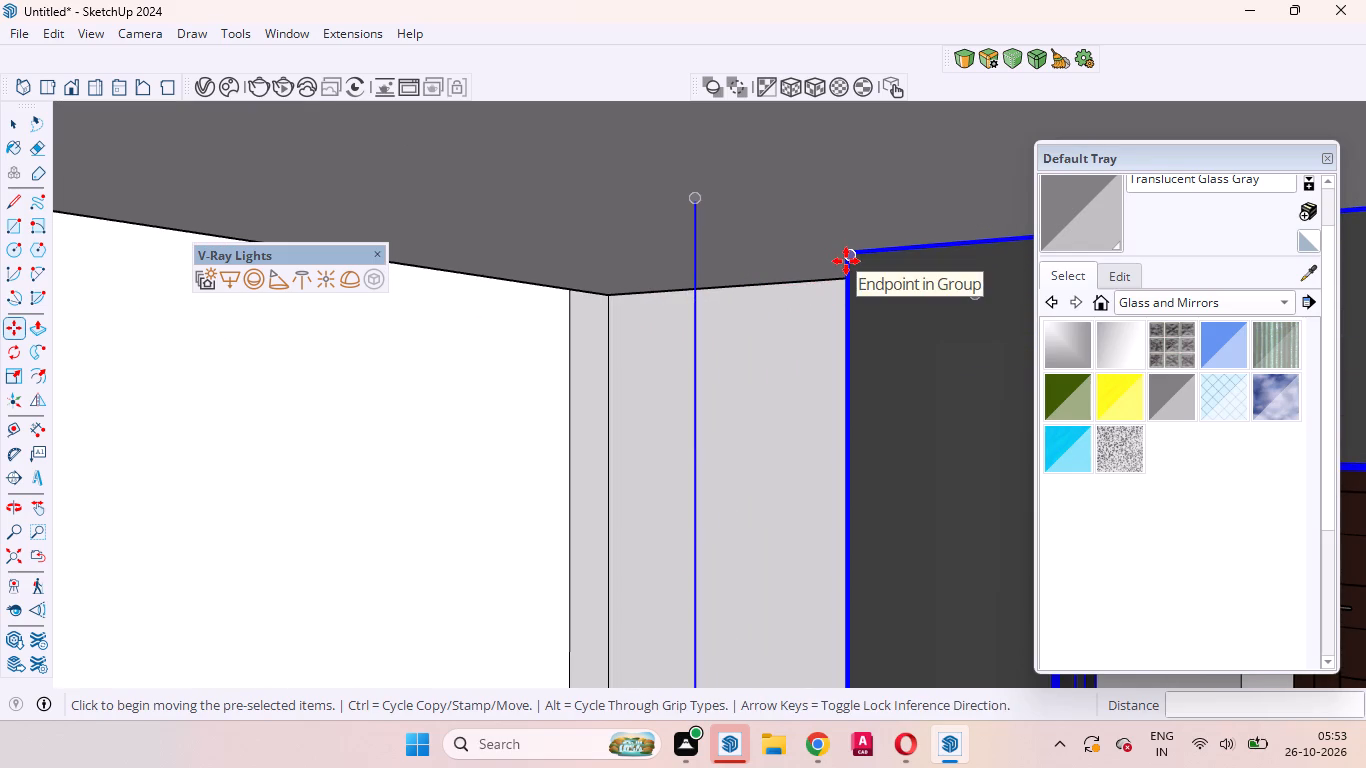
{"action": "left_click", "coordinate": [846, 261]}
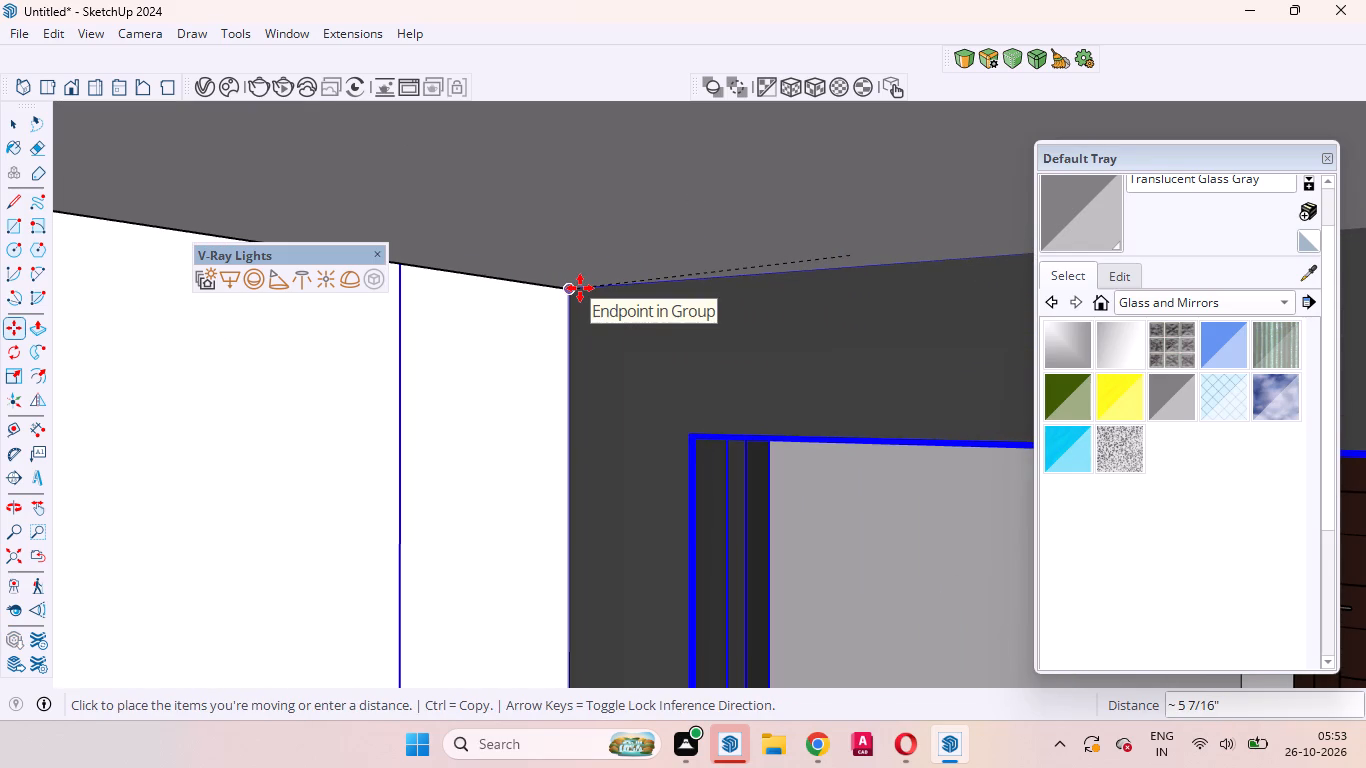
{"action": "left_click", "coordinate": [580, 288]}
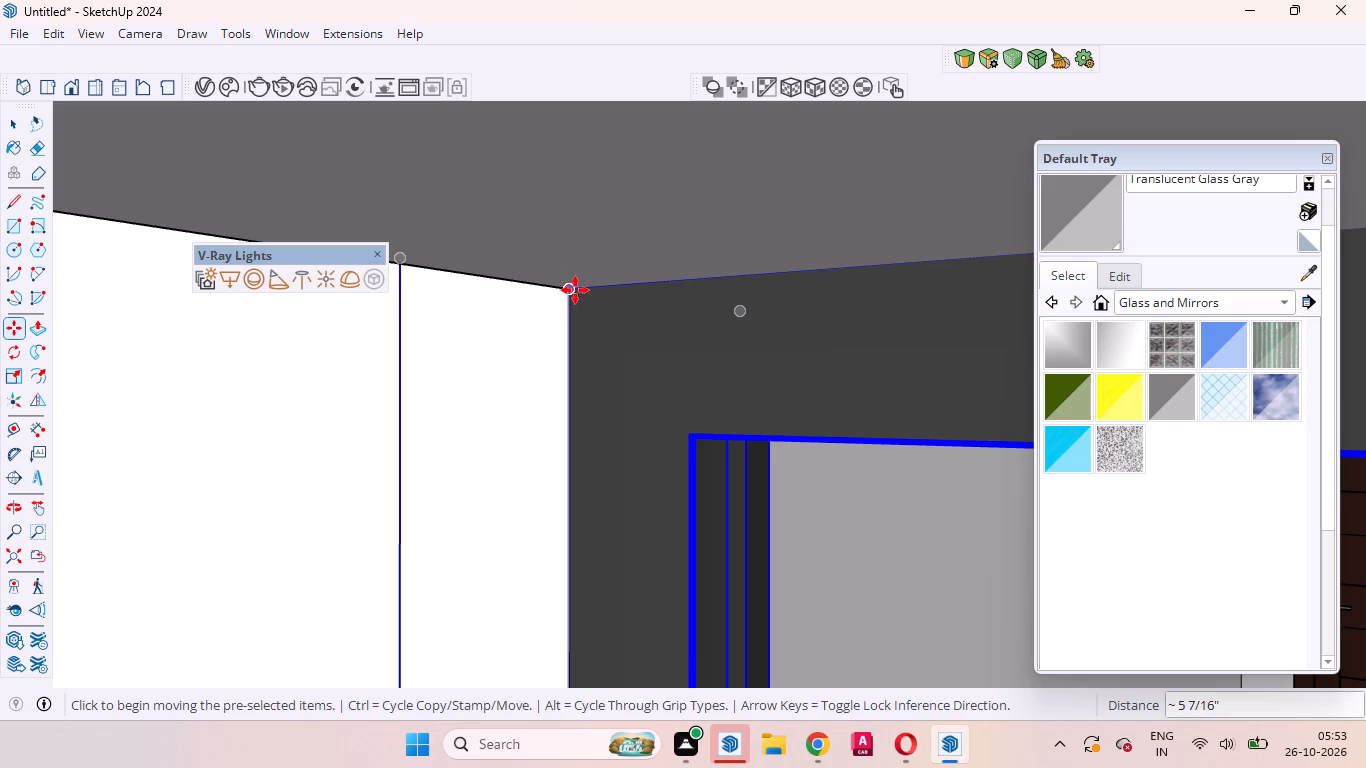
Shift the sliding window about 1/2" inward from the side wall's outer corner.
{"action": "left_click", "coordinate": [574, 288]}
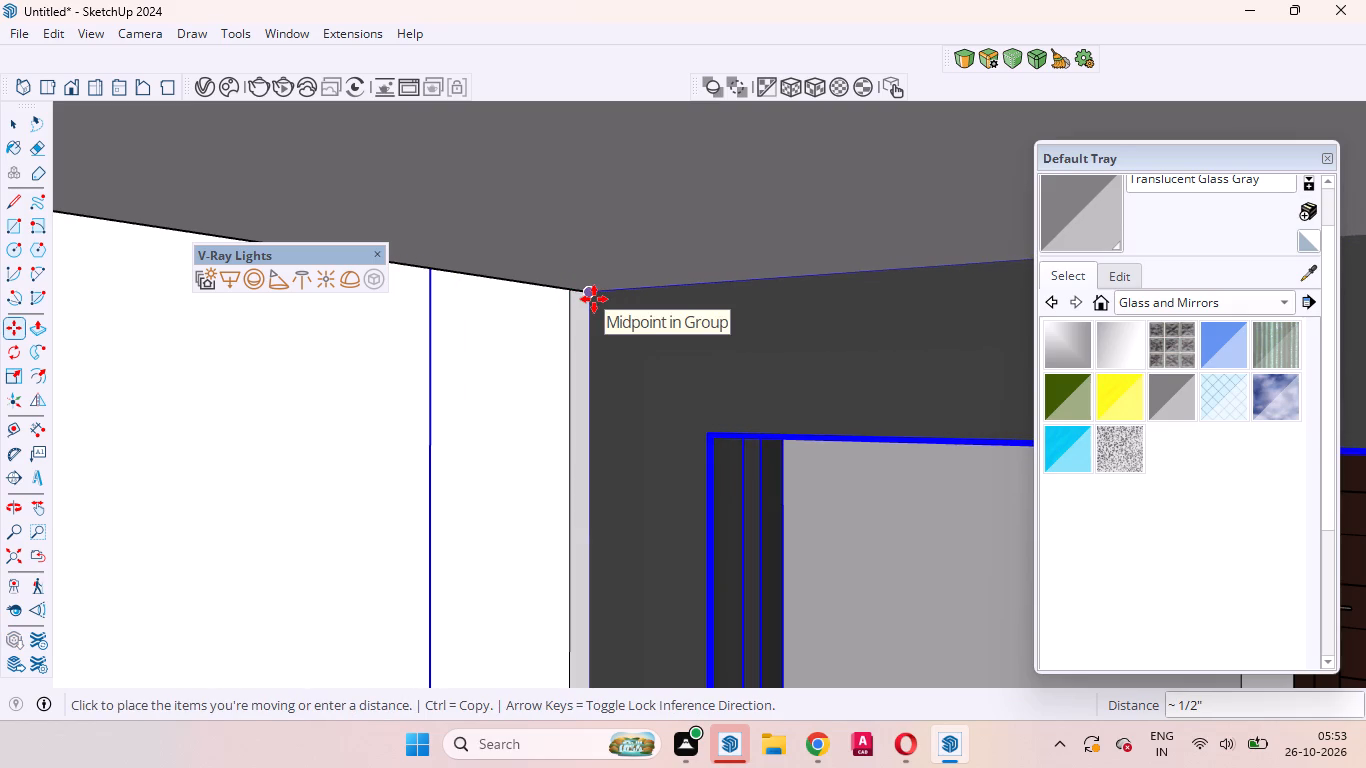
{"action": "left_click", "coordinate": [594, 299]}
Scale the sliding window uniformly to about 0.63, keeping its lower corner beside the slatted windows fixed.
{"action": "scroll", "coordinate": [647, 372], "scroll_direction": "down", "scroll_amount": 15}
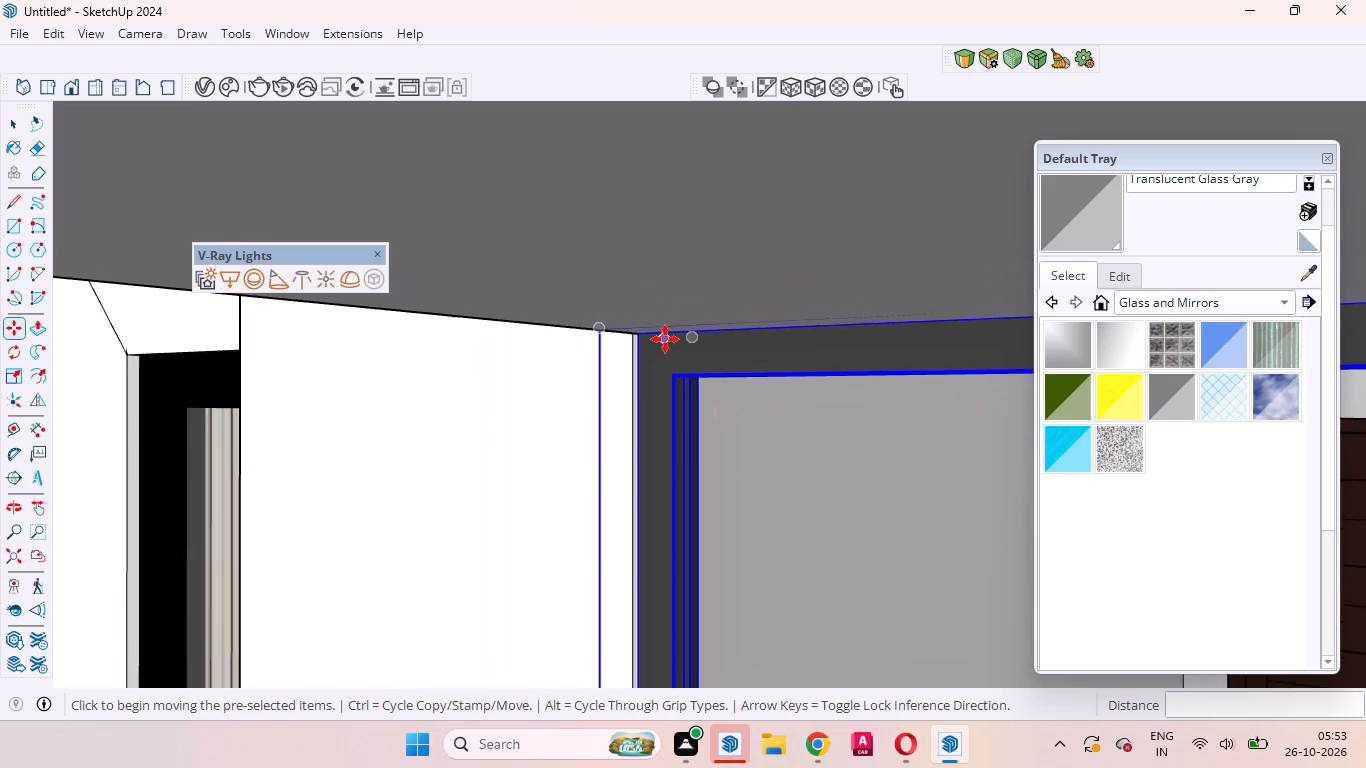
{"action": "scroll", "coordinate": [665, 339], "scroll_direction": "down", "scroll_amount": 20}
{"action": "scroll", "coordinate": [665, 339], "scroll_direction": "down", "scroll_amount": 1}
{"action": "scroll", "coordinate": [664, 353], "scroll_direction": "up", "scroll_amount": 1}
{"action": "scroll", "coordinate": [664, 353], "scroll_direction": "down", "scroll_amount": 8}
{"action": "middle_click_drag", "start_coordinate": [714, 434], "coordinate": [742, 457]}
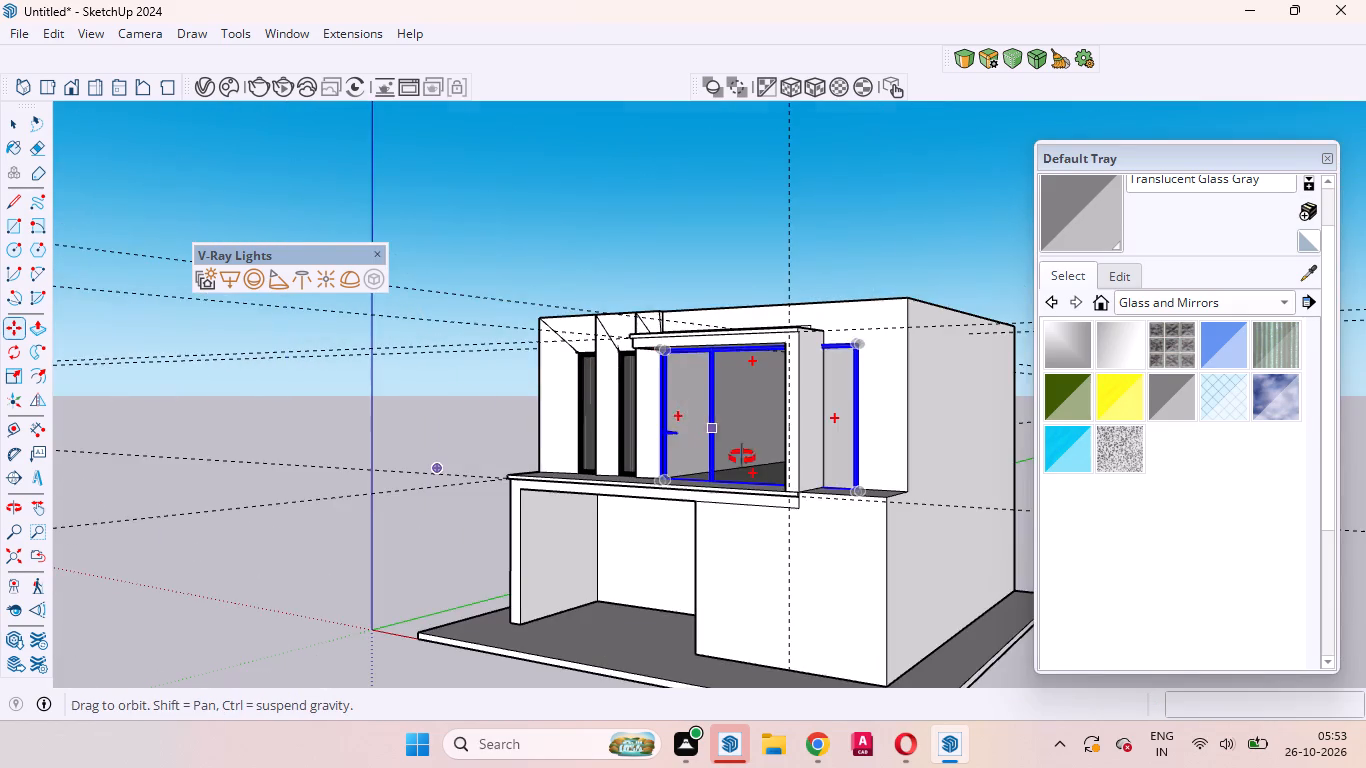
{"action": "middle_click_drag", "start_coordinate": [742, 457], "coordinate": [950, 484]}
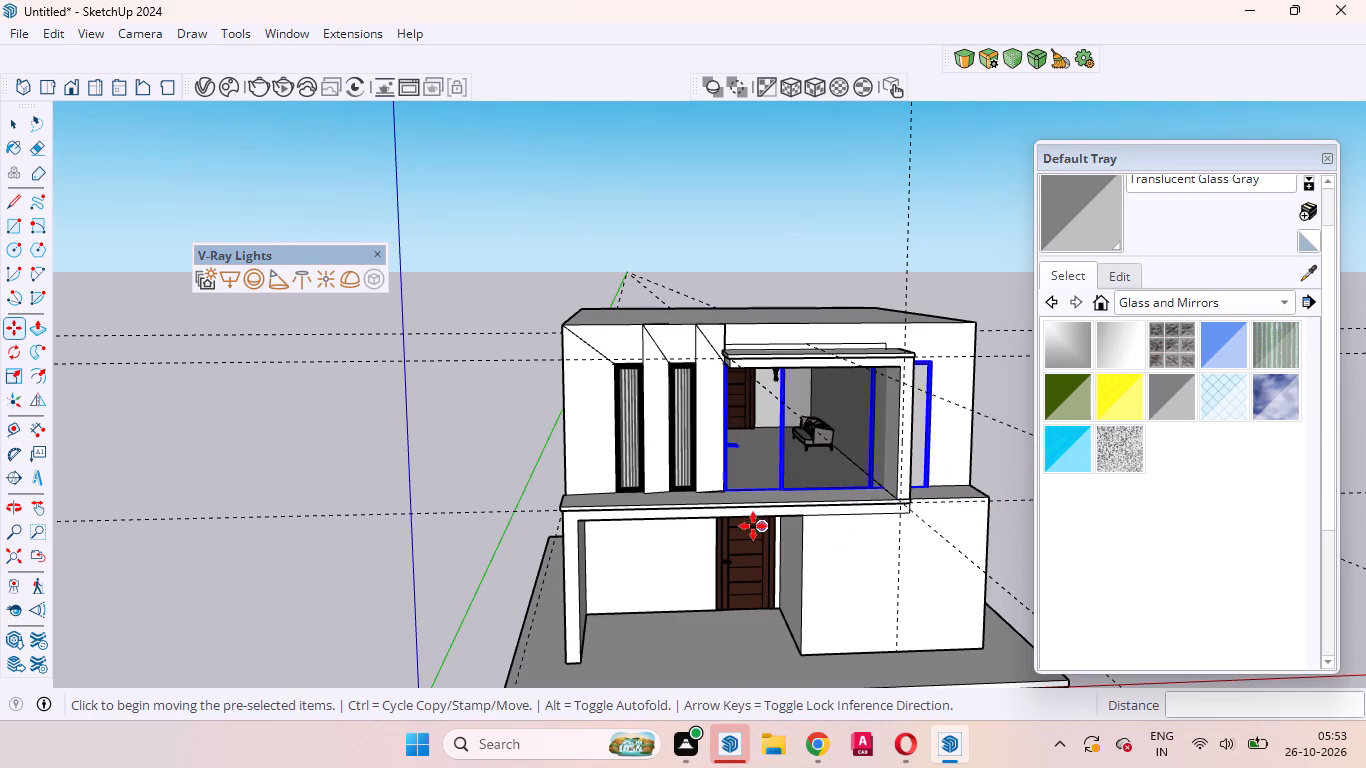
{"action": "key", "text": "space"}
{"action": "key", "text": "s"}
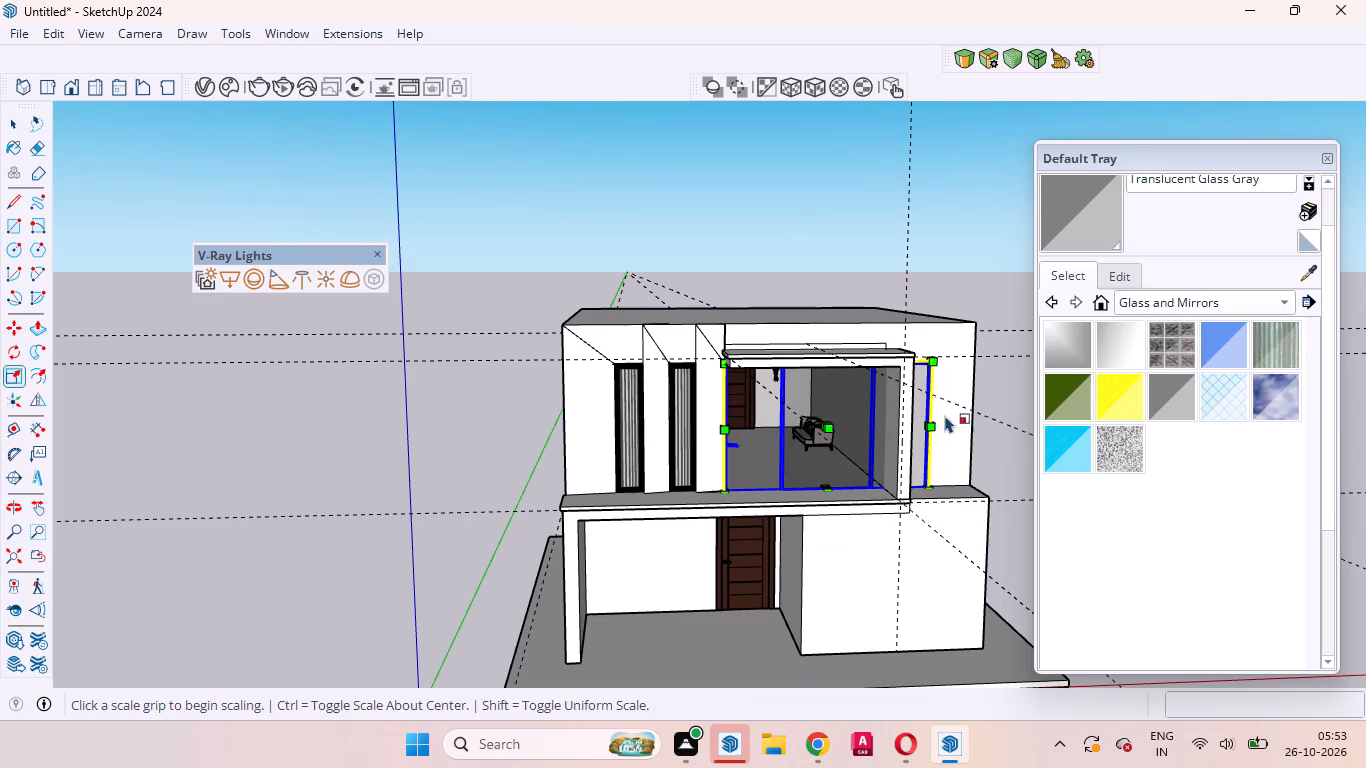
{"action": "left_click", "coordinate": [925, 352]}
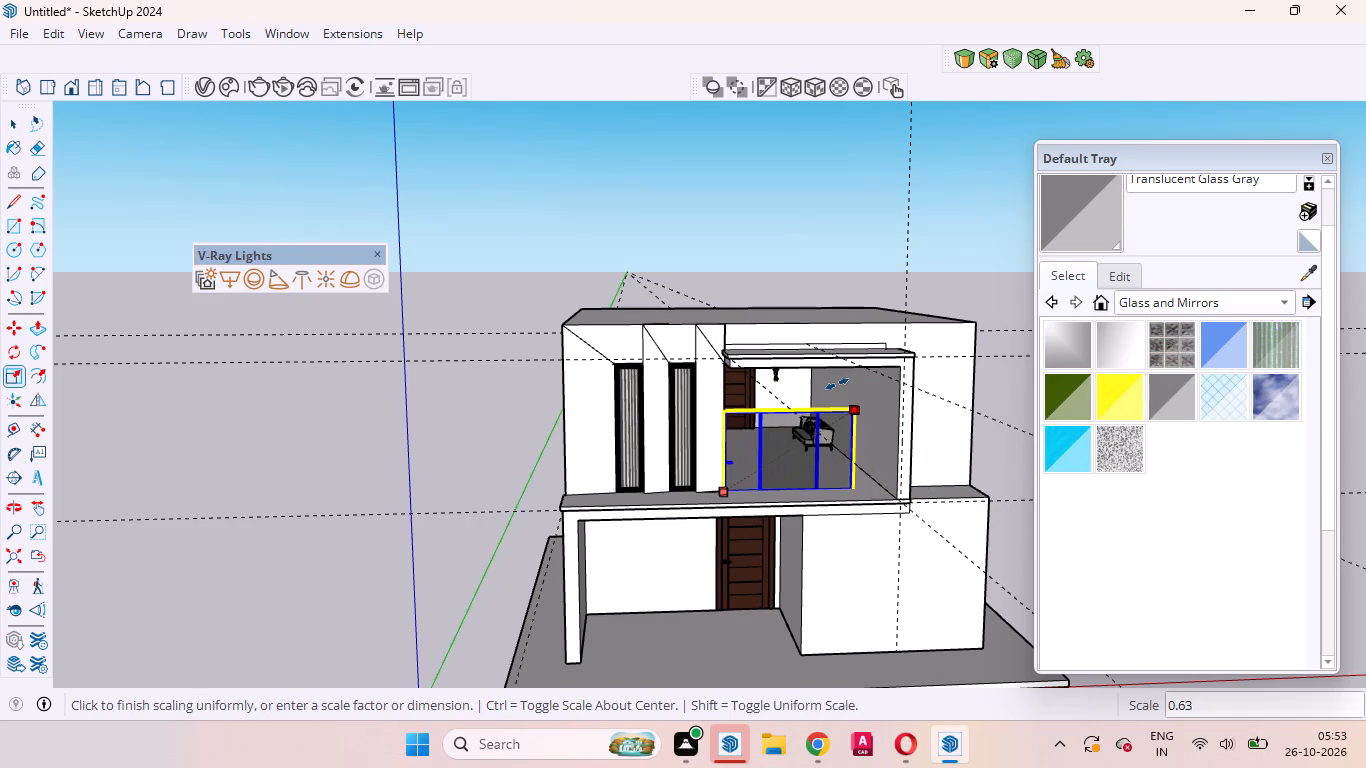
{"action": "left_click", "coordinate": [837, 384]}
{"action": "scroll", "coordinate": [762, 400], "scroll_direction": "up", "scroll_amount": 4}
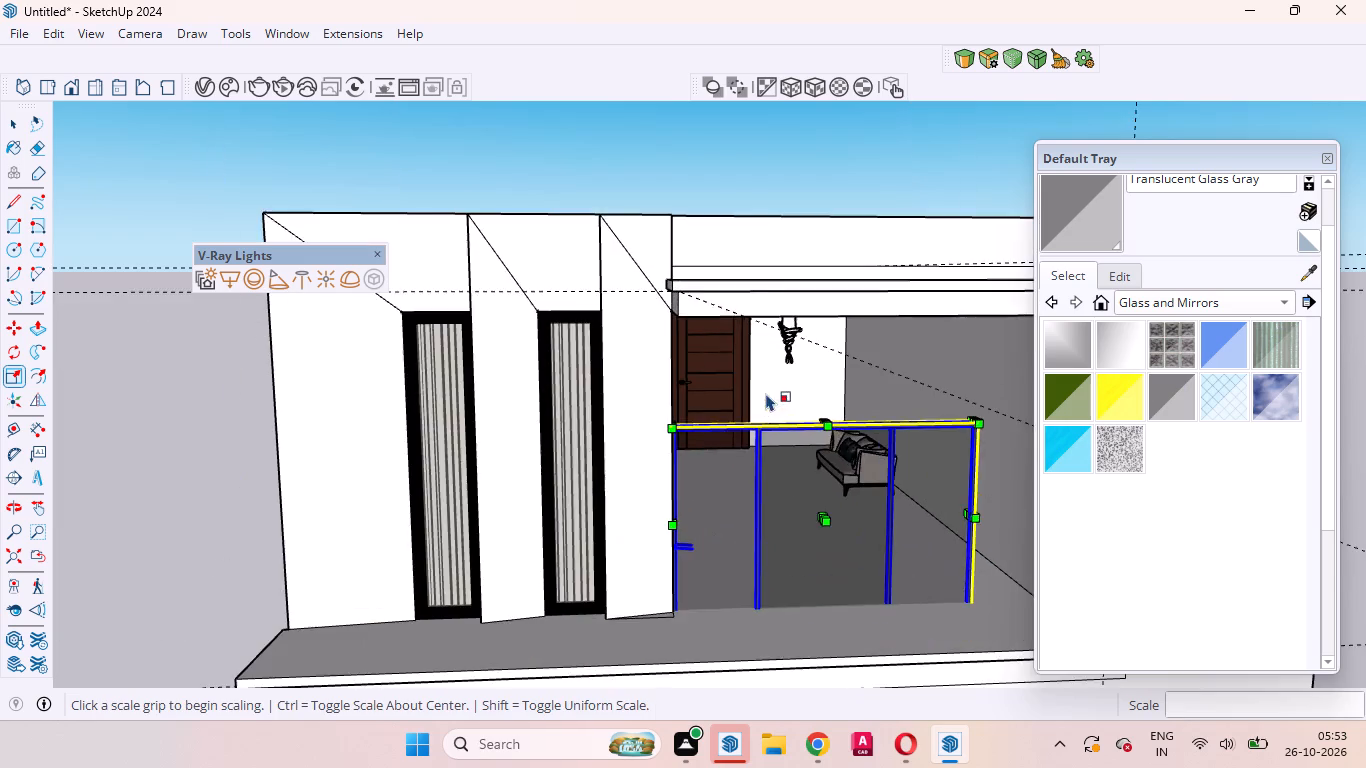
{"action": "scroll", "coordinate": [766, 393], "scroll_direction": "up", "scroll_amount": 5}
{"action": "scroll", "coordinate": [848, 420], "scroll_direction": "down", "scroll_amount": 3}
{"action": "scroll", "coordinate": [911, 450], "scroll_direction": "up", "scroll_amount": 7}
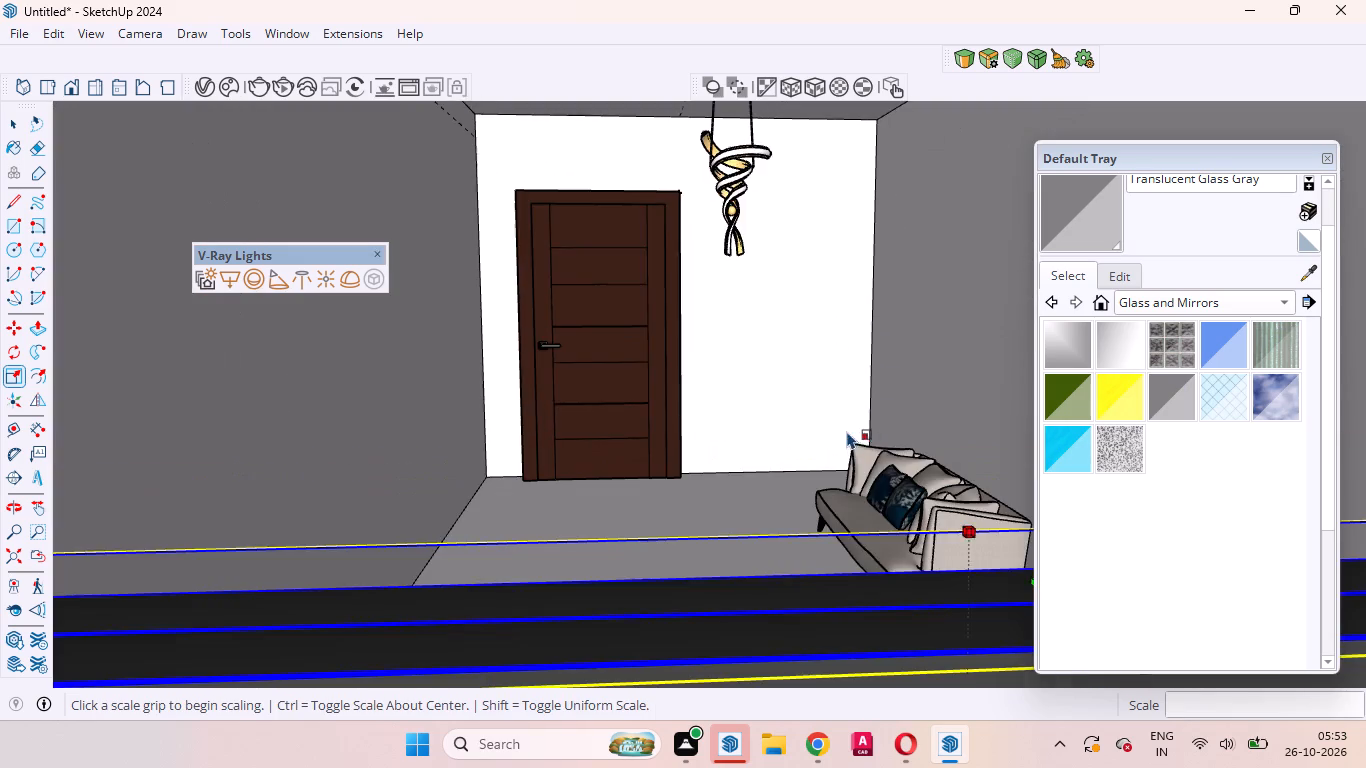
Scale the sliding window uniformly to about 1.25 from its upper far corner, keeping its lower corner beside the slatted windows fixed.
{"action": "scroll", "coordinate": [861, 436], "scroll_direction": "down", "scroll_amount": 10}
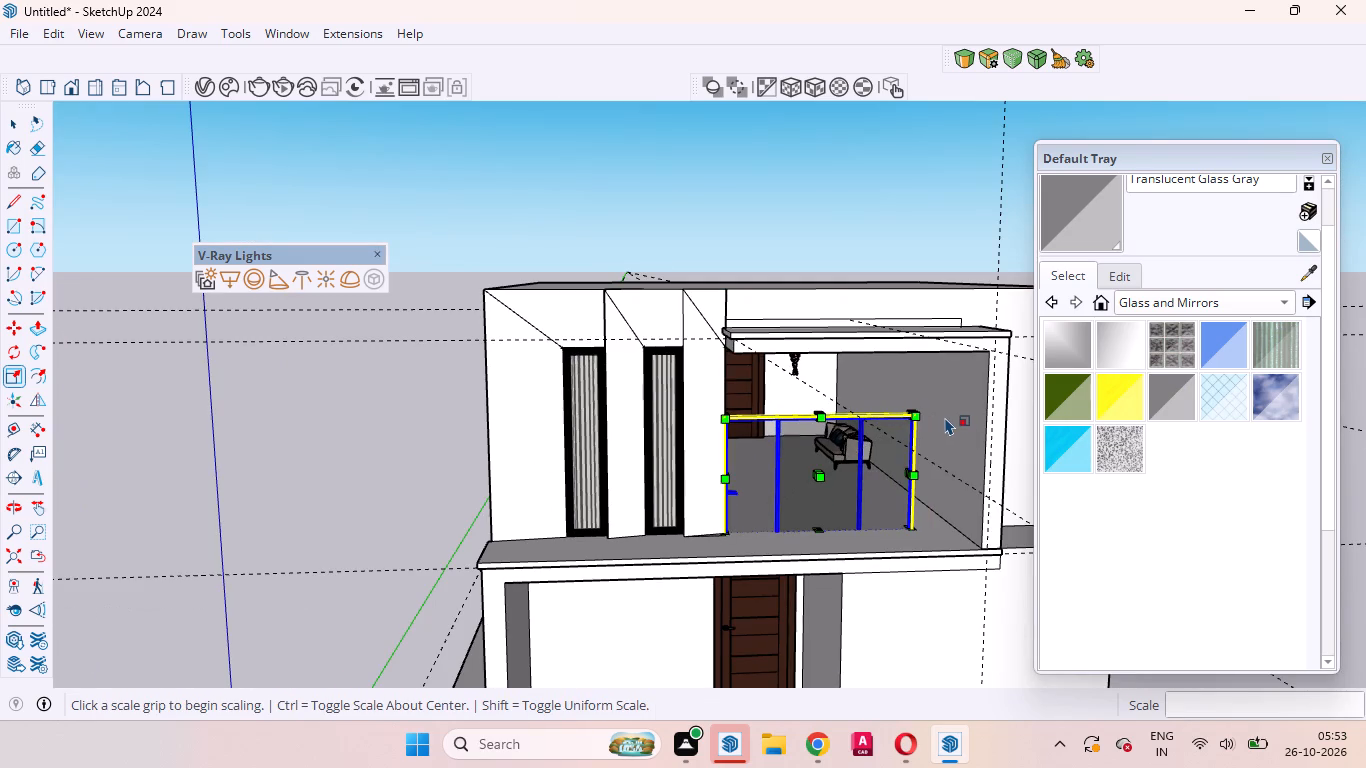
{"action": "left_click", "coordinate": [916, 410]}
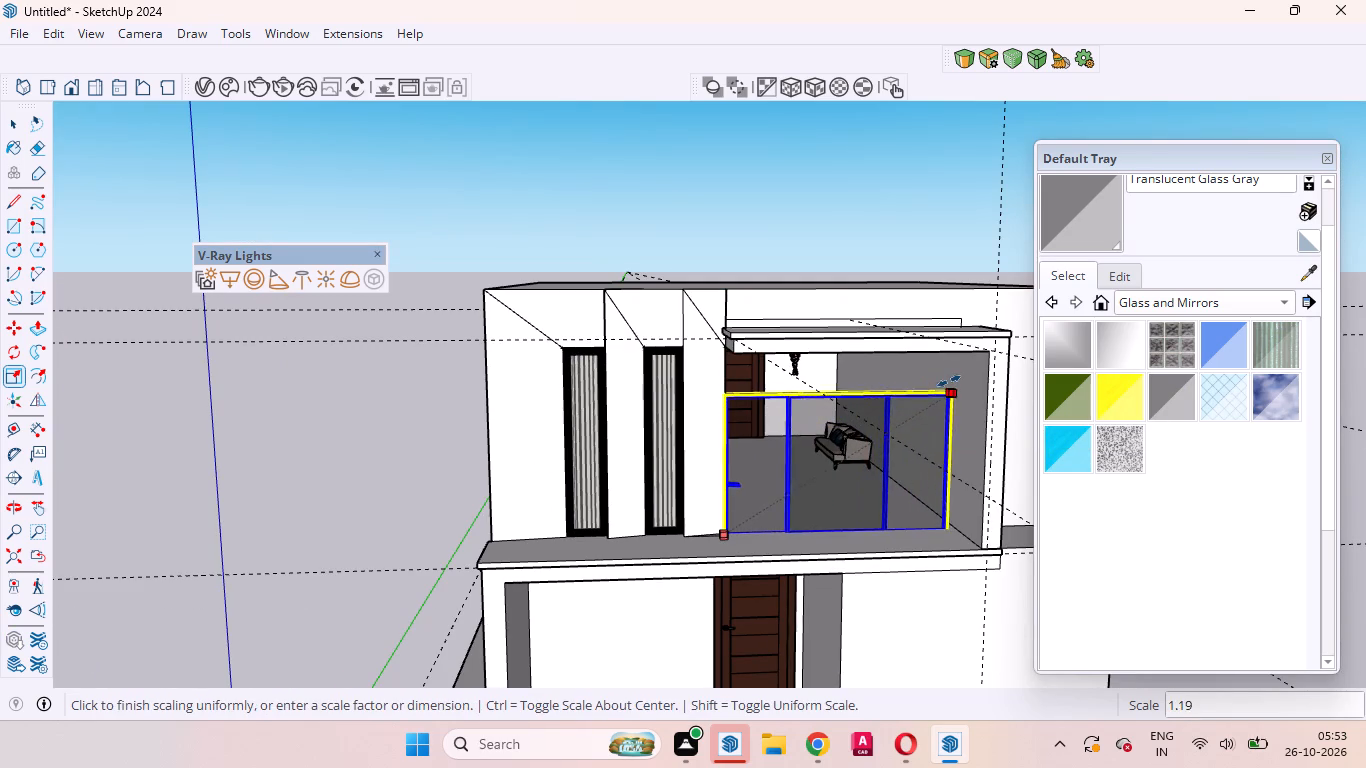
{"action": "left_click", "coordinate": [963, 387]}
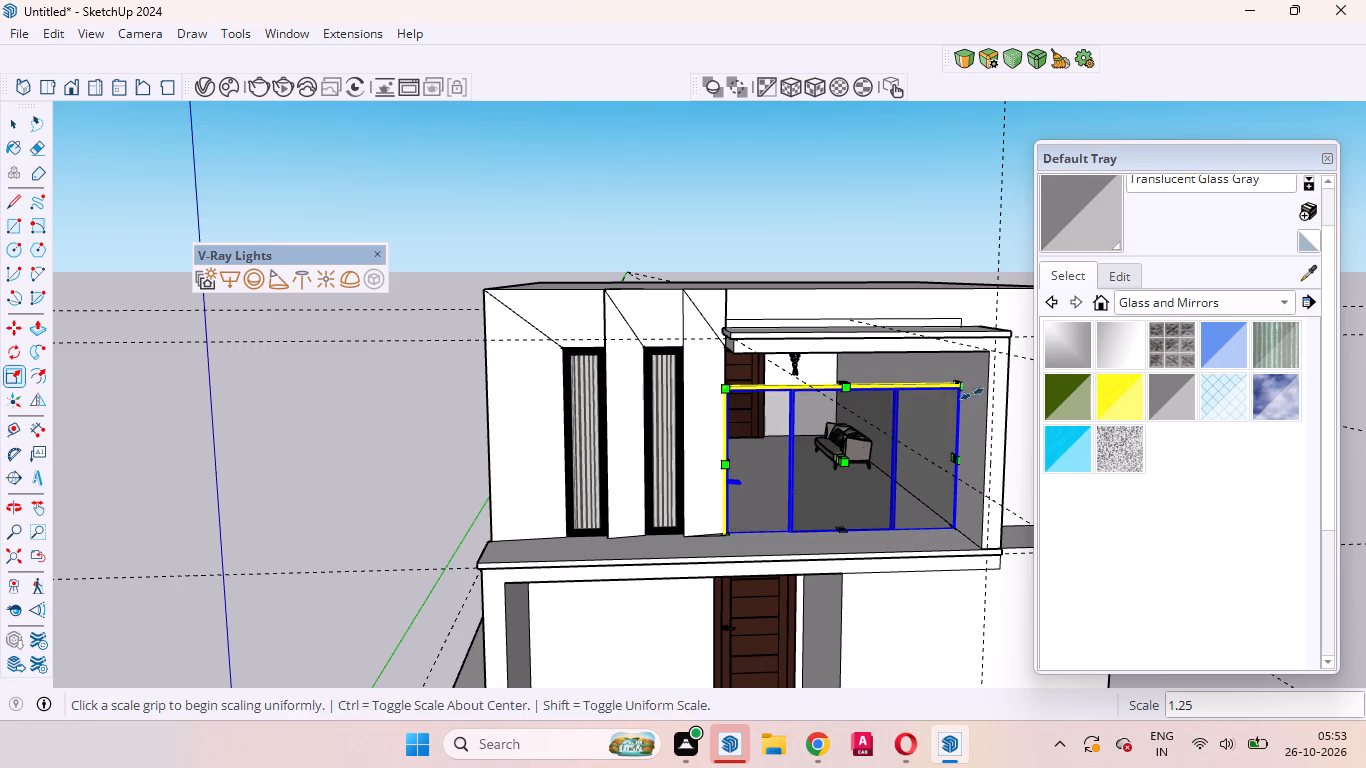
Move the sliding window straight up about 4 5/8" along the blue axis.
{"action": "scroll", "coordinate": [960, 481], "scroll_direction": "up", "scroll_amount": 10}
{"action": "middle_click_drag", "start_coordinate": [960, 481], "coordinate": [948, 461]}
{"action": "scroll", "coordinate": [833, 514], "scroll_direction": "down", "scroll_amount": 4}
{"action": "scroll", "coordinate": [672, 286], "scroll_direction": "up", "scroll_amount": 4}
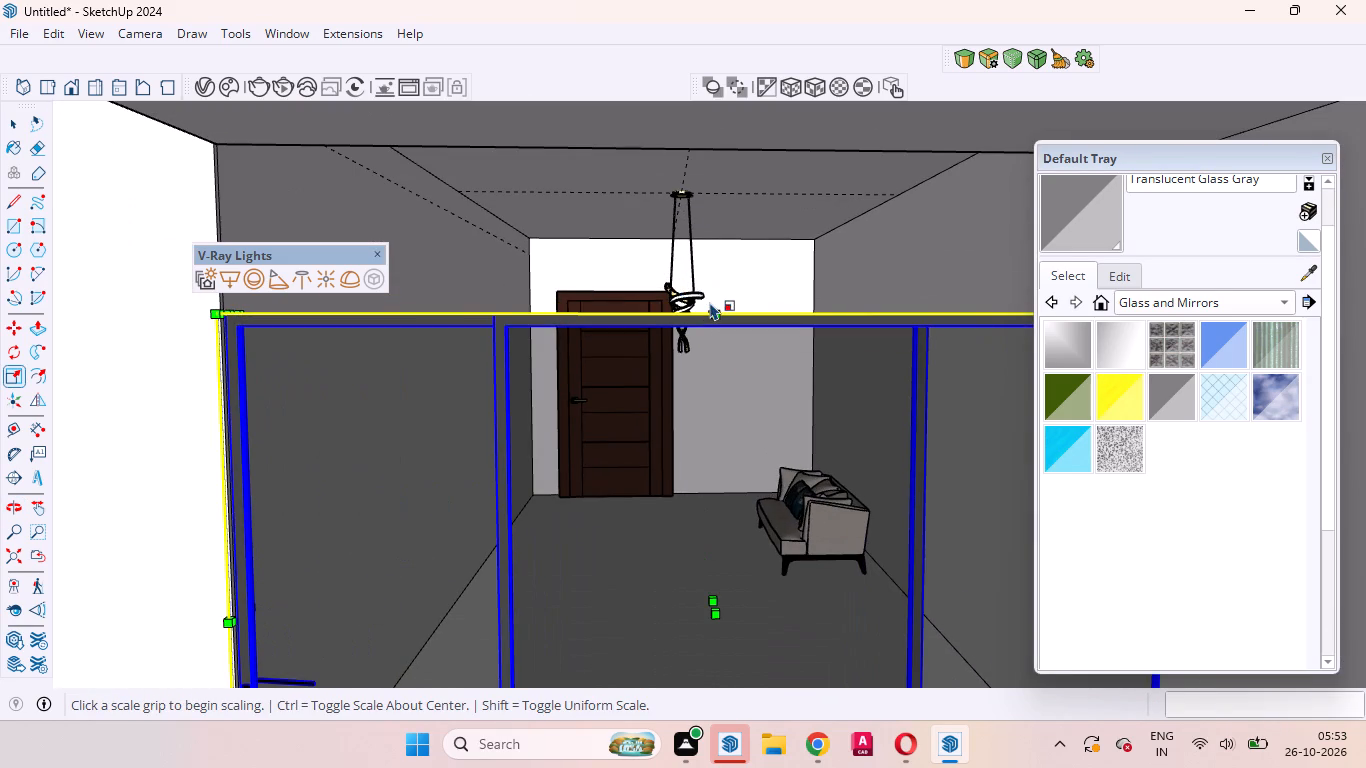
{"action": "key", "text": "space"}
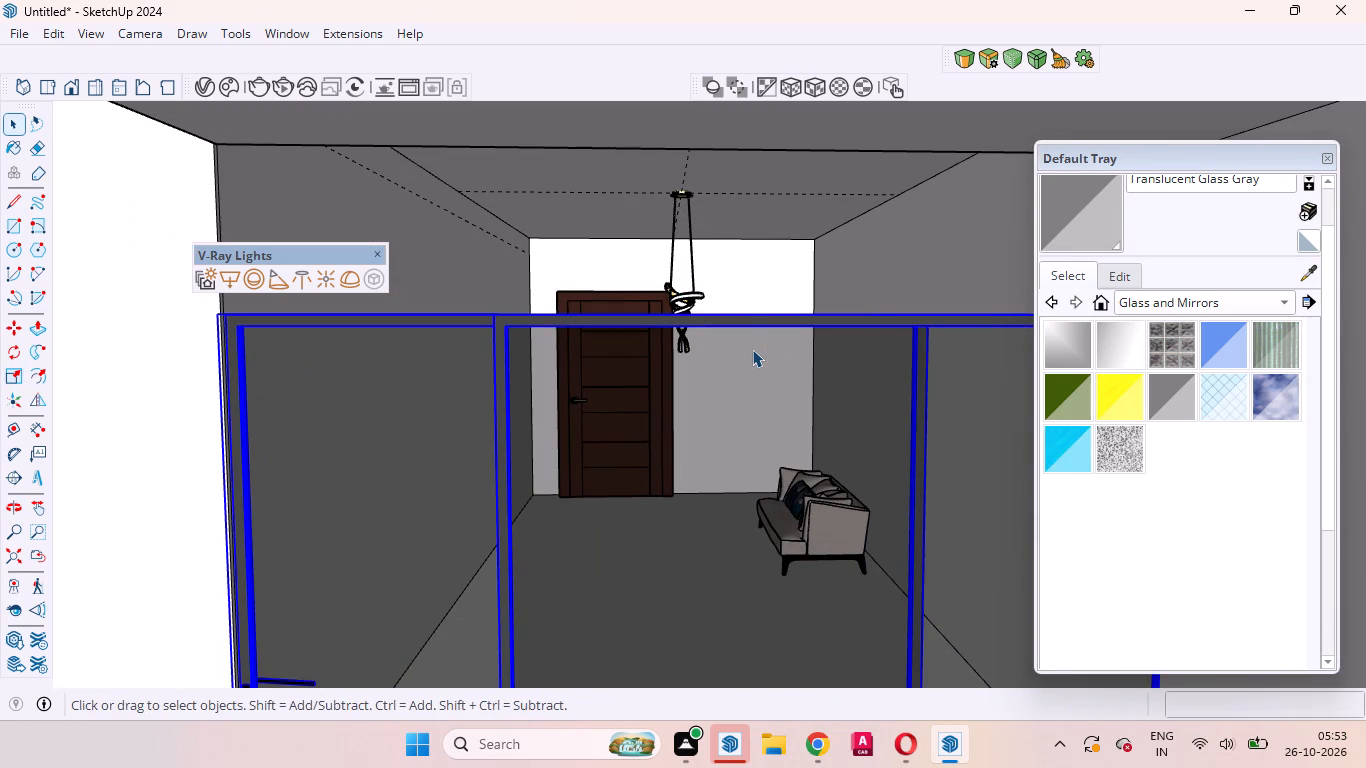
{"action": "key", "text": "m"}
{"action": "left_click", "coordinate": [752, 349]}
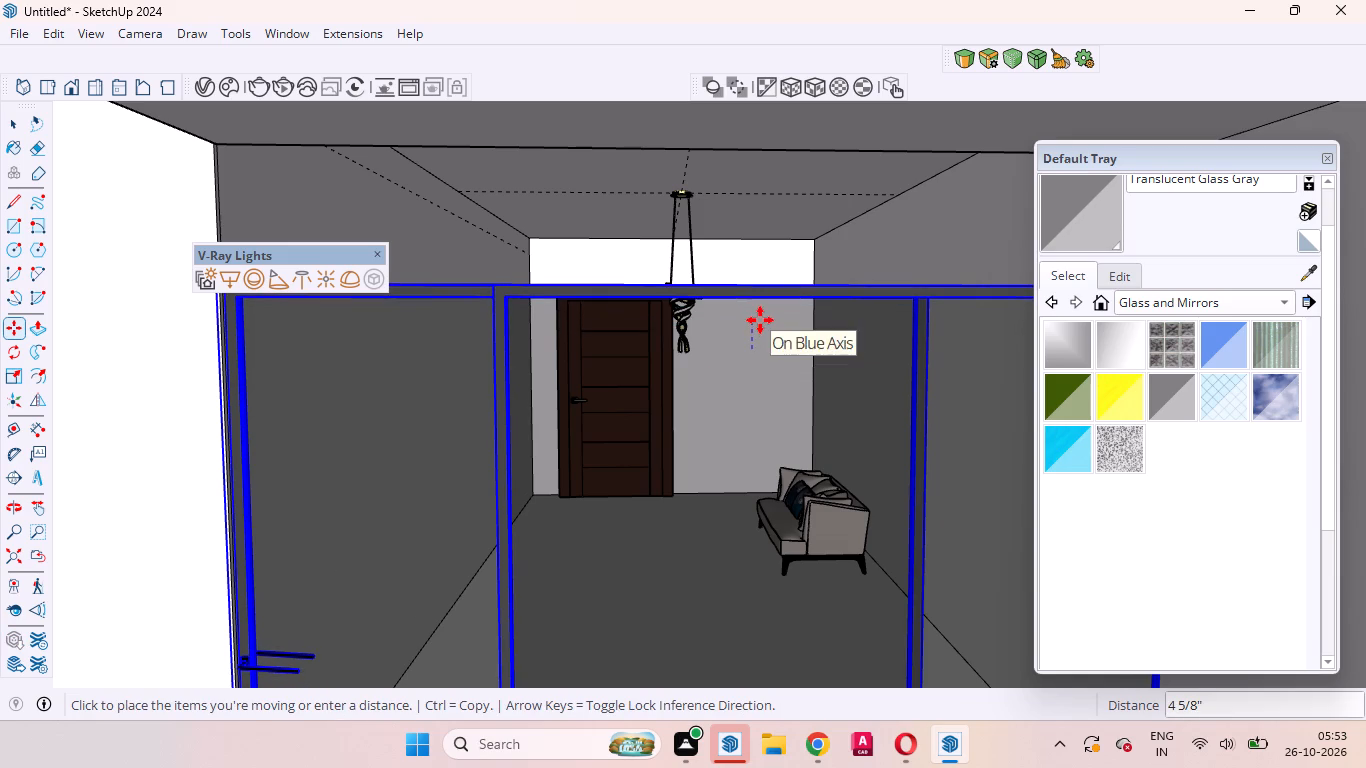
{"action": "left_click", "coordinate": [760, 320]}
Lower the sliding window about 1 7/8" by its bottom outer corner to the floor level of the recess beside the slatted windows.
{"action": "scroll", "coordinate": [769, 302], "scroll_direction": "down", "scroll_amount": 8}
{"action": "scroll", "coordinate": [741, 547], "scroll_direction": "up", "scroll_amount": 5}
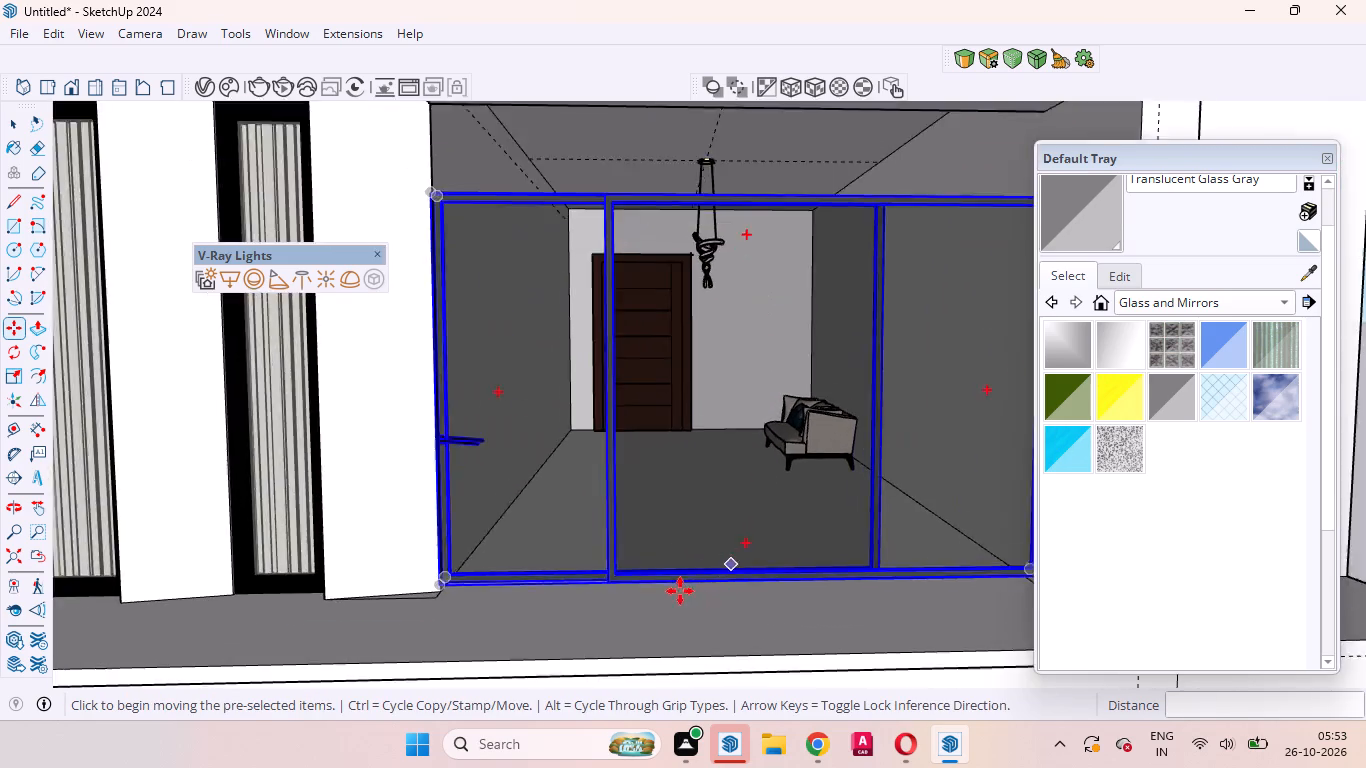
{"action": "scroll", "coordinate": [680, 591], "scroll_direction": "up", "scroll_amount": 9}
{"action": "scroll", "coordinate": [593, 617], "scroll_direction": "up", "scroll_amount": 1}
{"action": "middle_click_drag", "start_coordinate": [622, 585], "coordinate": [639, 595]}
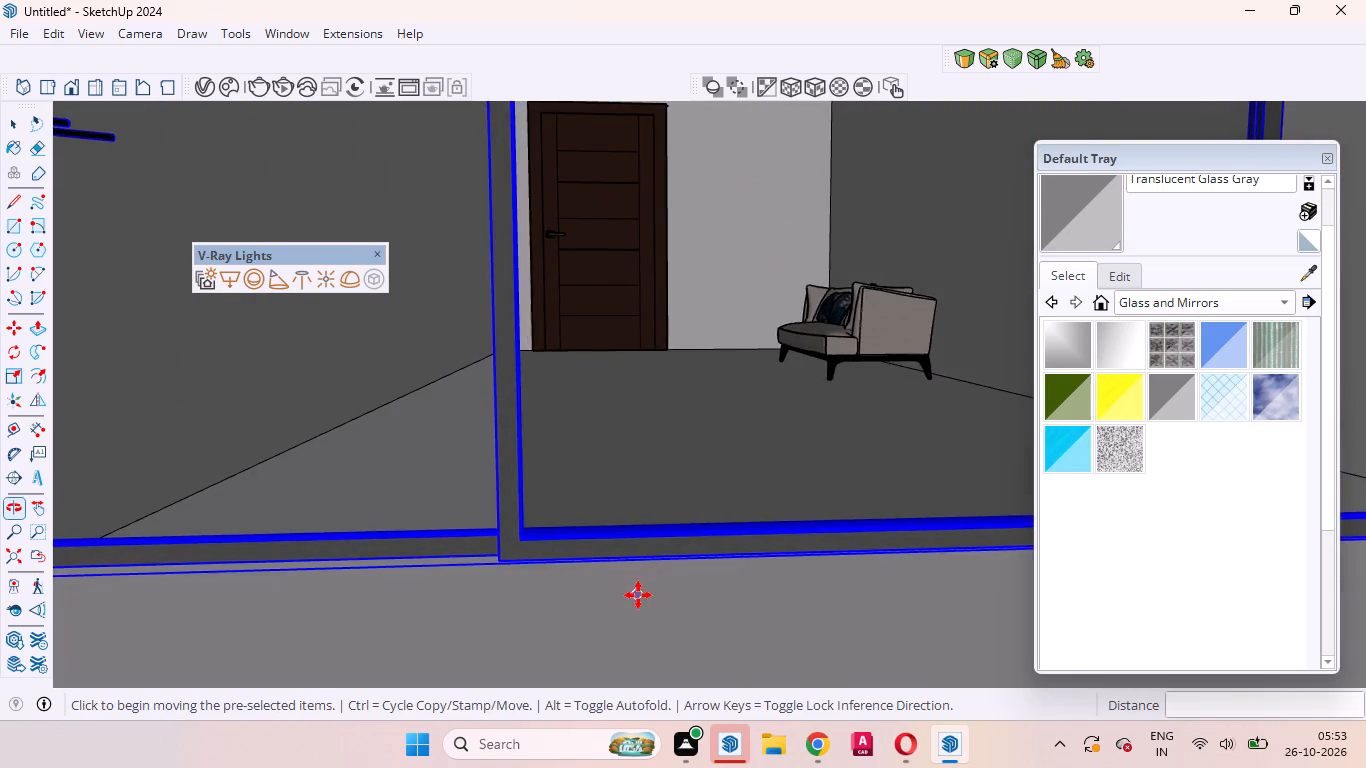
{"action": "scroll", "coordinate": [638, 595], "scroll_direction": "down", "scroll_amount": 9}
{"action": "scroll", "coordinate": [465, 588], "scroll_direction": "up", "scroll_amount": 5}
{"action": "scroll", "coordinate": [226, 588], "scroll_direction": "up", "scroll_amount": 11}
{"action": "scroll", "coordinate": [270, 569], "scroll_direction": "down", "scroll_amount": 6}
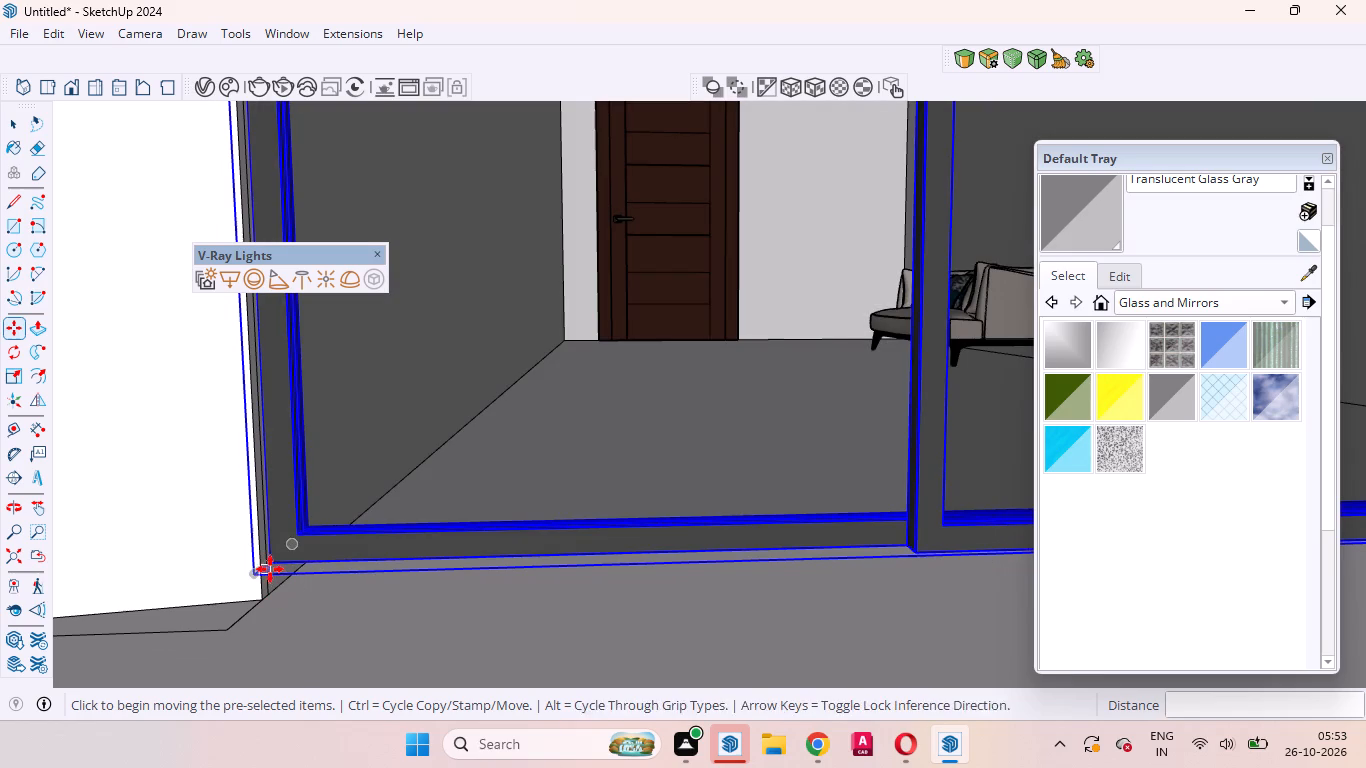
{"action": "left_click", "coordinate": [254, 575]}
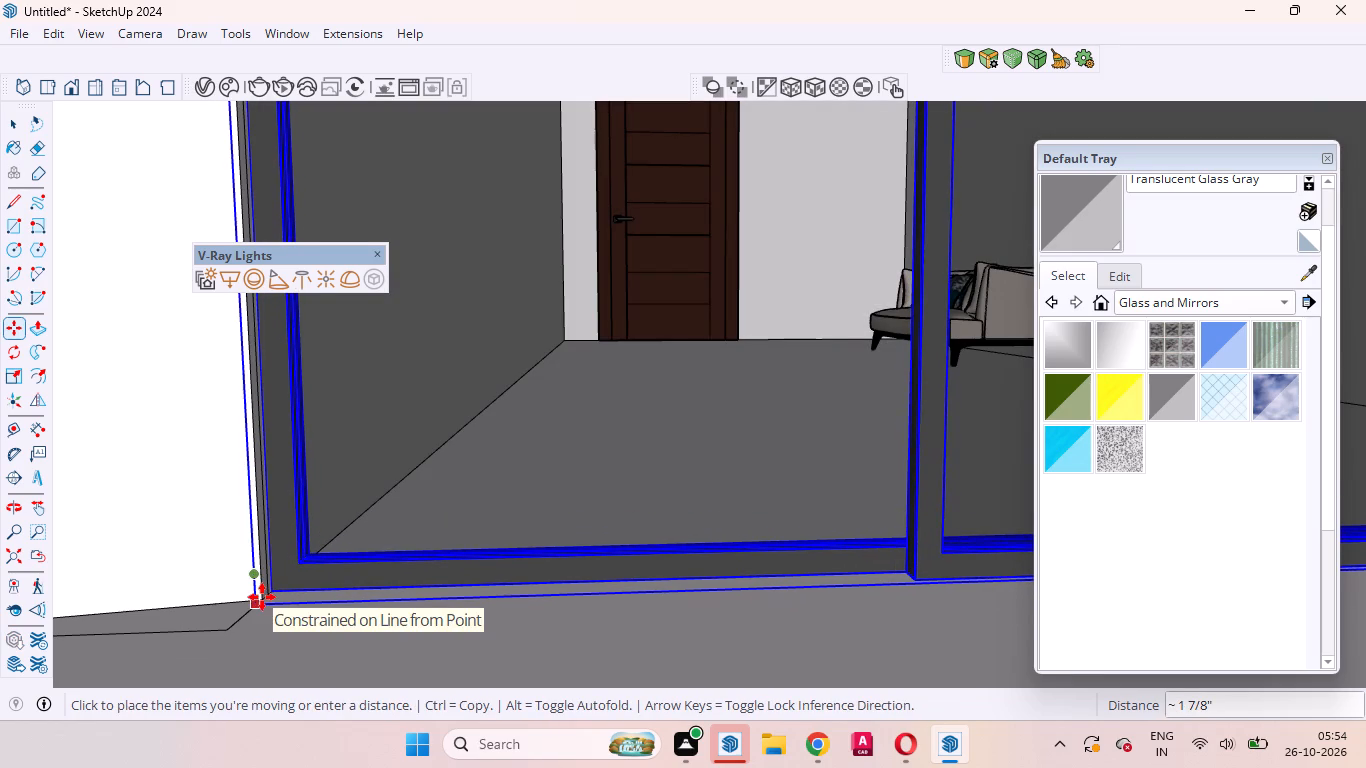
{"action": "left_click", "coordinate": [262, 597]}
Stretch the sliding window's height by about 1.24 along the blue axis up to the recess ceiling, then deselect it.
{"action": "scroll", "coordinate": [389, 614], "scroll_direction": "down", "scroll_amount": 9}
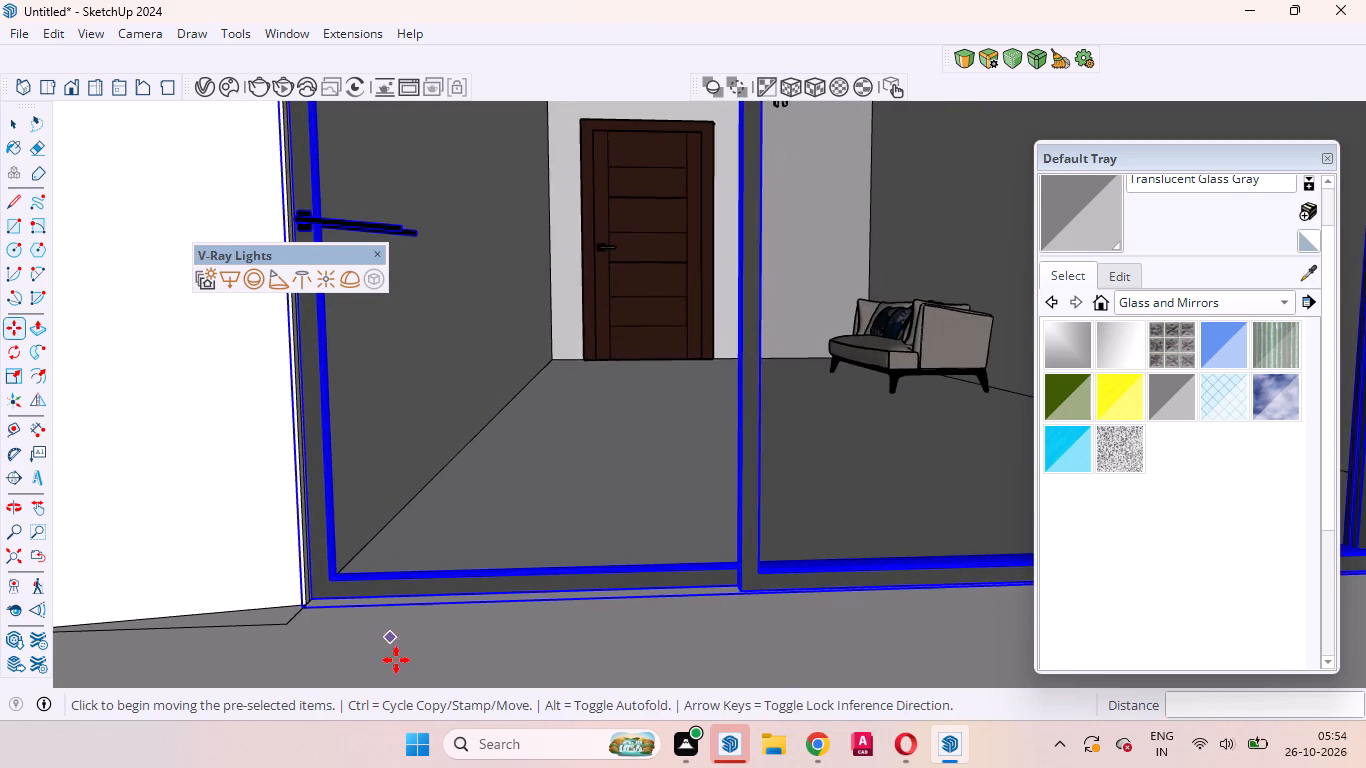
{"action": "scroll", "coordinate": [396, 660], "scroll_direction": "down", "scroll_amount": 16}
{"action": "scroll", "coordinate": [565, 529], "scroll_direction": "up", "scroll_amount": 4}
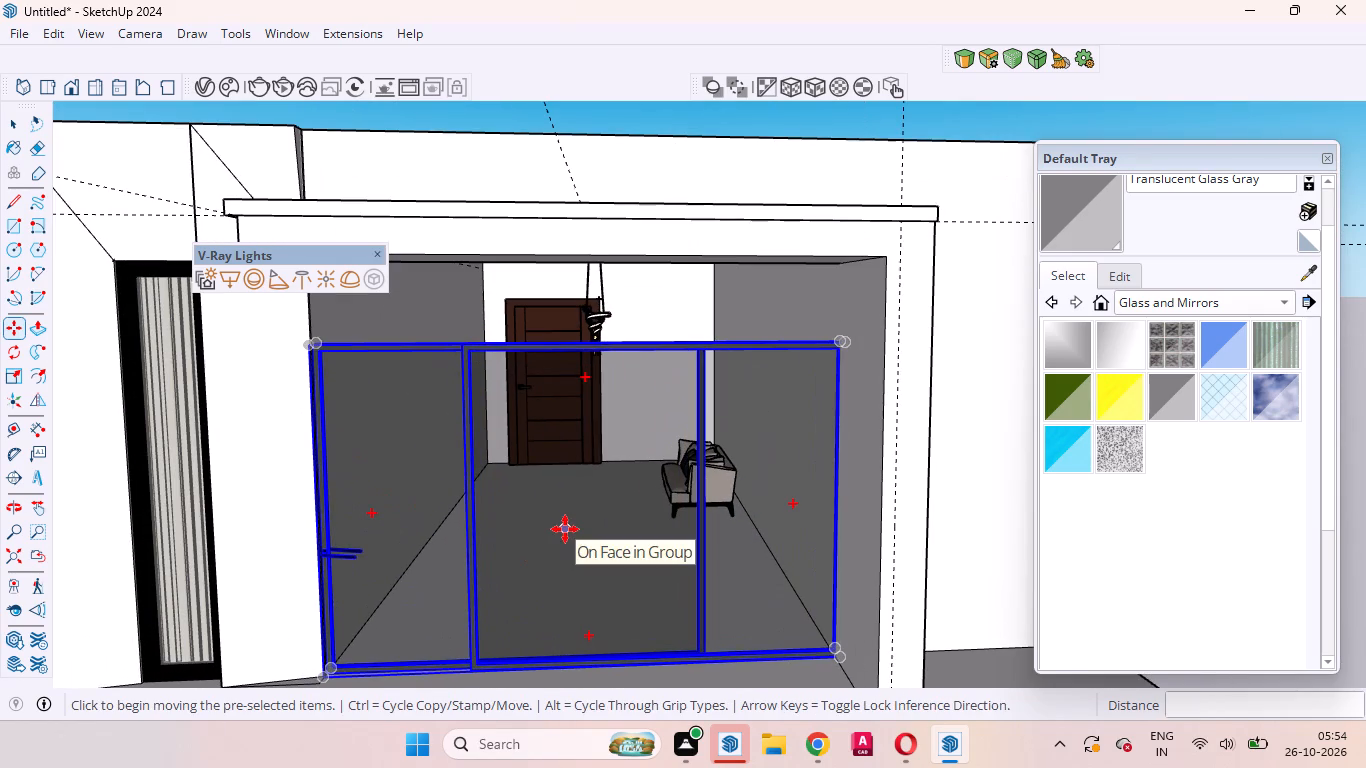
{"action": "key", "text": "space"}
{"action": "key", "text": "s"}
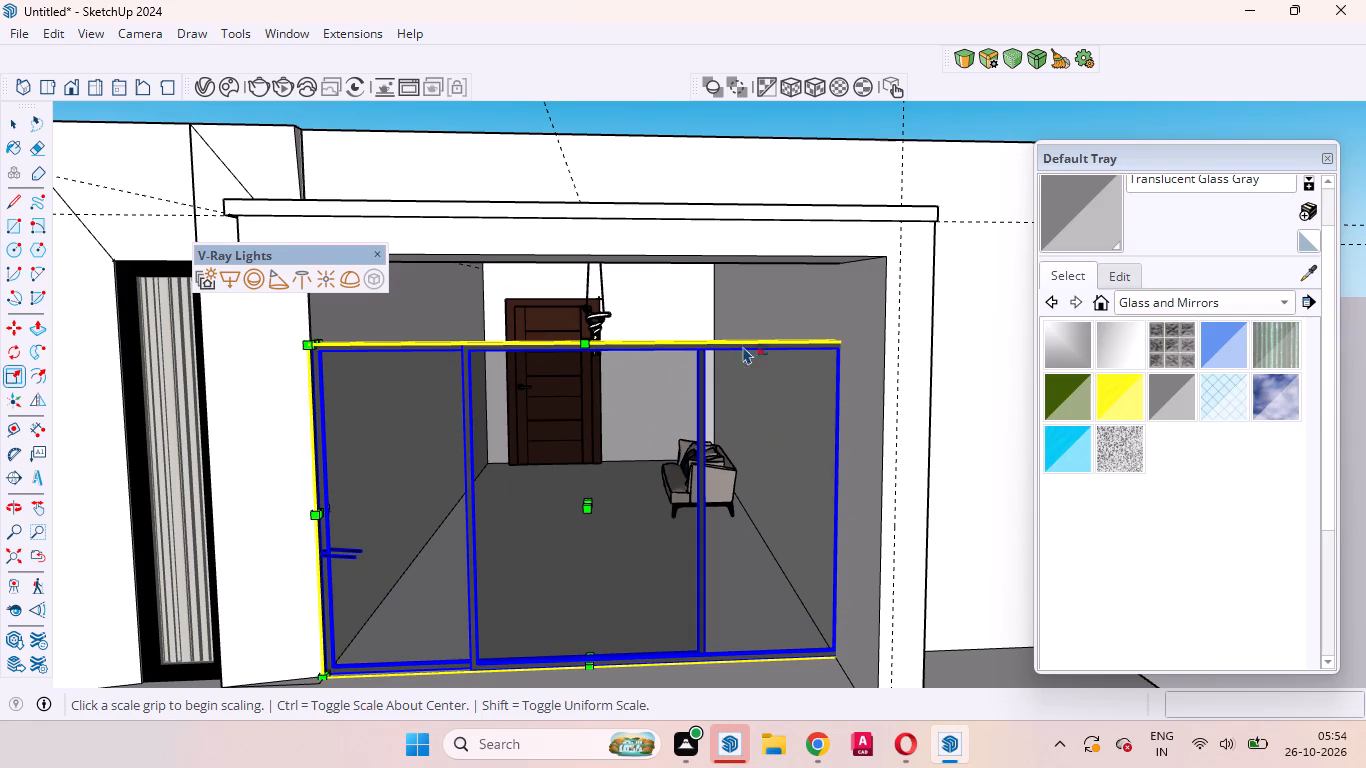
{"action": "scroll", "coordinate": [551, 336], "scroll_direction": "up", "scroll_amount": 4}
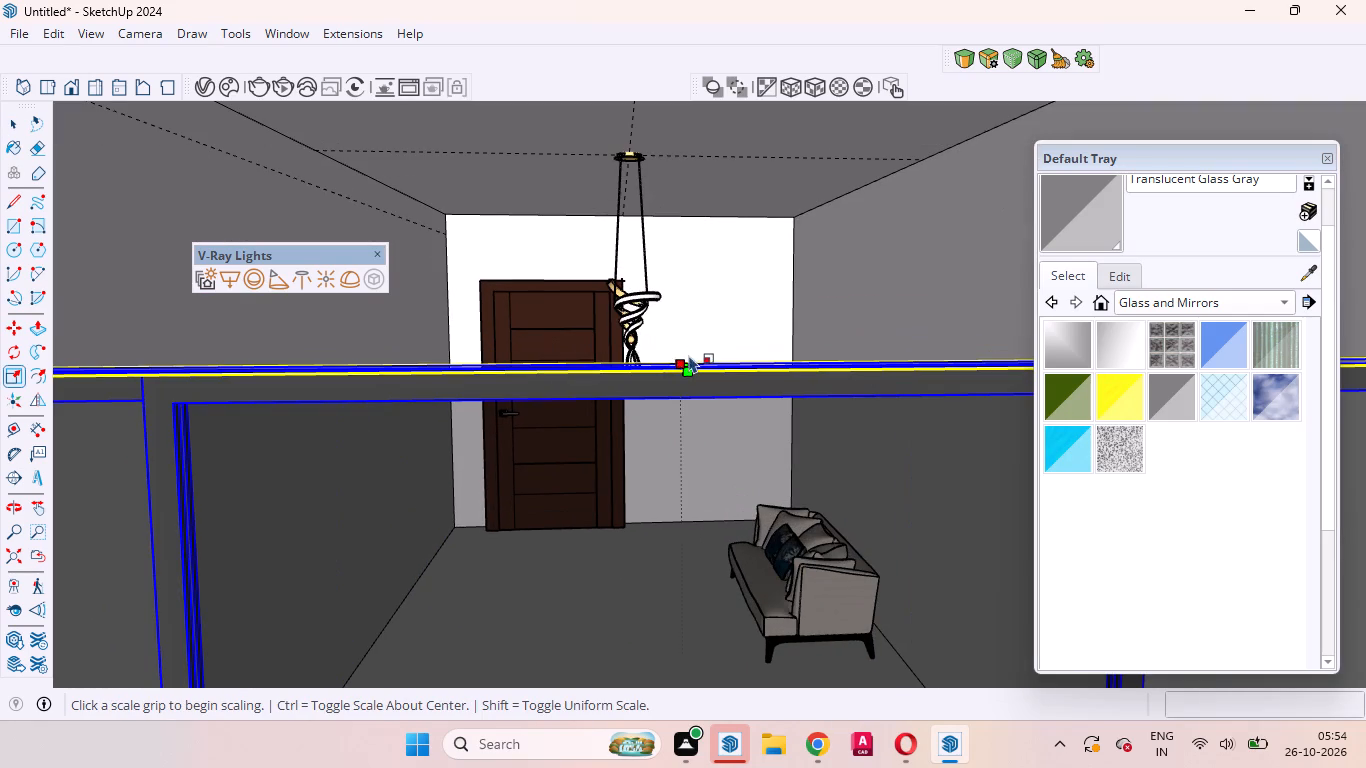
{"action": "left_click", "coordinate": [683, 359]}
{"action": "scroll", "coordinate": [682, 312], "scroll_direction": "down", "scroll_amount": 9}
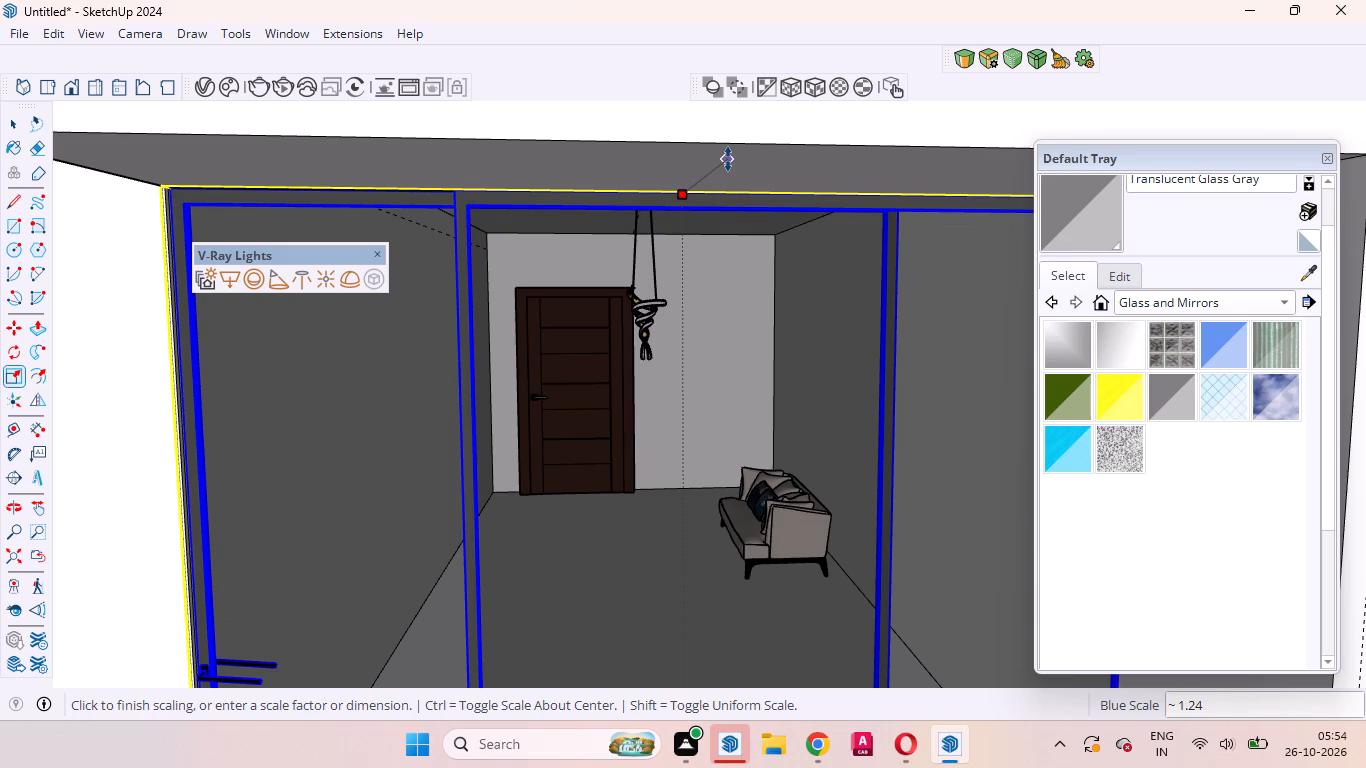
{"action": "left_click", "coordinate": [728, 159]}
{"action": "scroll", "coordinate": [739, 371], "scroll_direction": "down", "scroll_amount": 15}
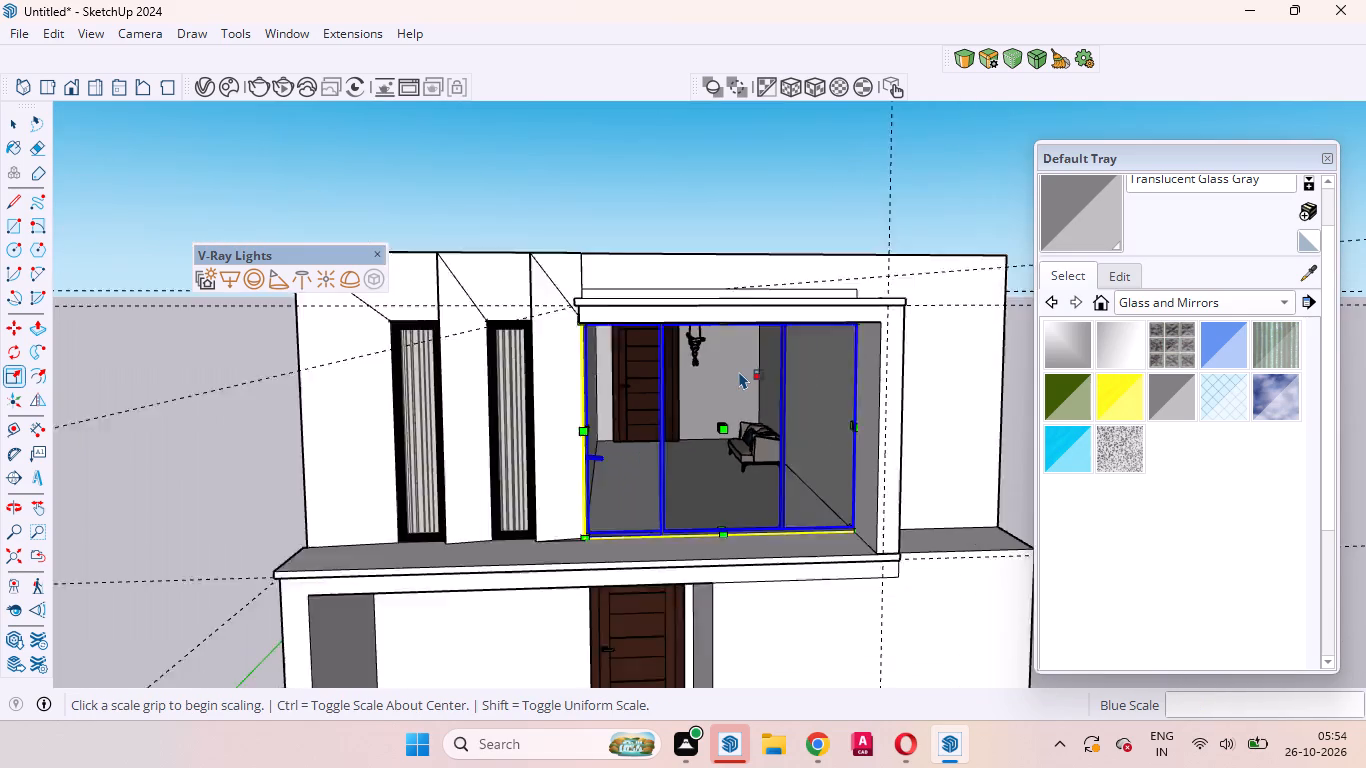
{"action": "key", "text": "space"}
{"action": "scroll", "coordinate": [760, 488], "scroll_direction": "down", "scroll_amount": 5}
{"action": "left_click", "coordinate": [964, 466]}
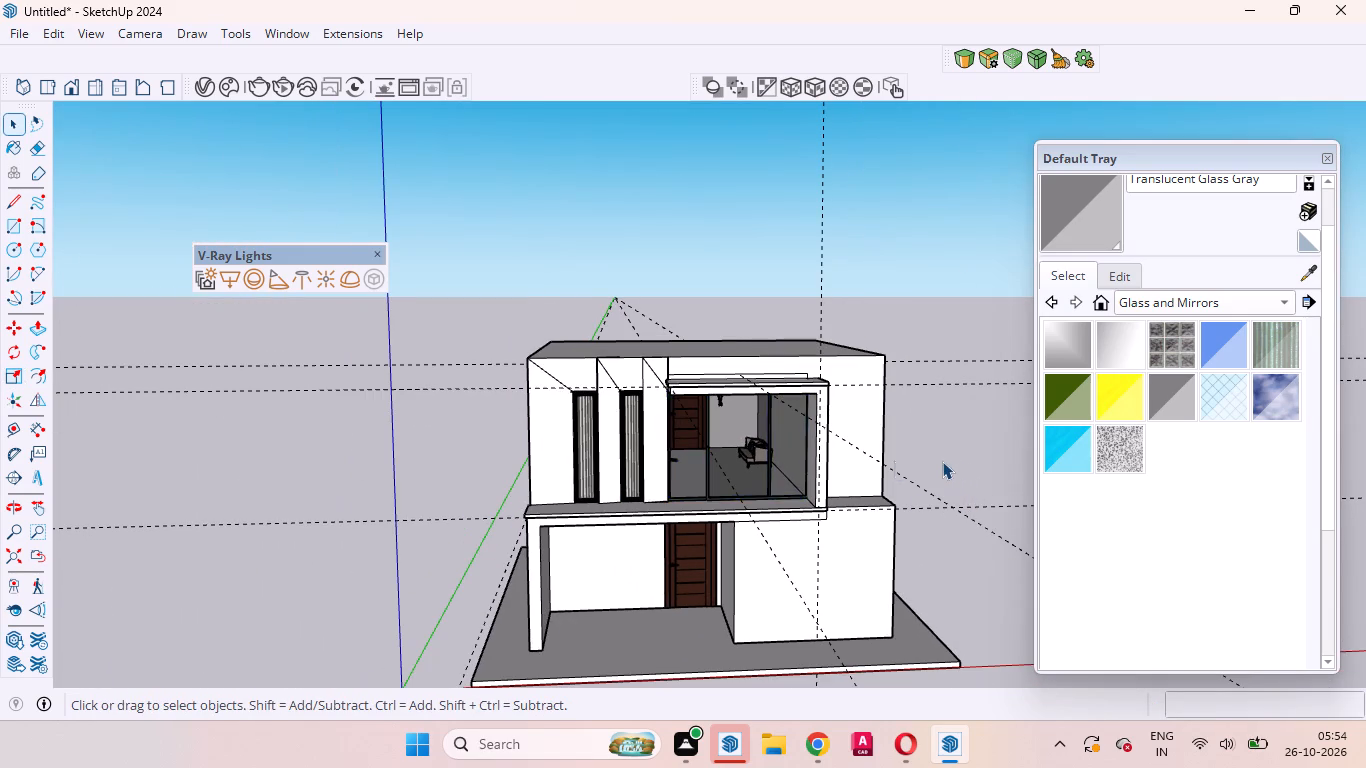
Sample the black material Color M09 from the frame of the slatted window nearest the recess.
{"action": "scroll", "coordinate": [692, 464], "scroll_direction": "up", "scroll_amount": 4}
{"action": "scroll", "coordinate": [820, 518], "scroll_direction": "up", "scroll_amount": 1}
{"action": "middle_click_drag", "start_coordinate": [820, 518], "coordinate": [851, 477]}
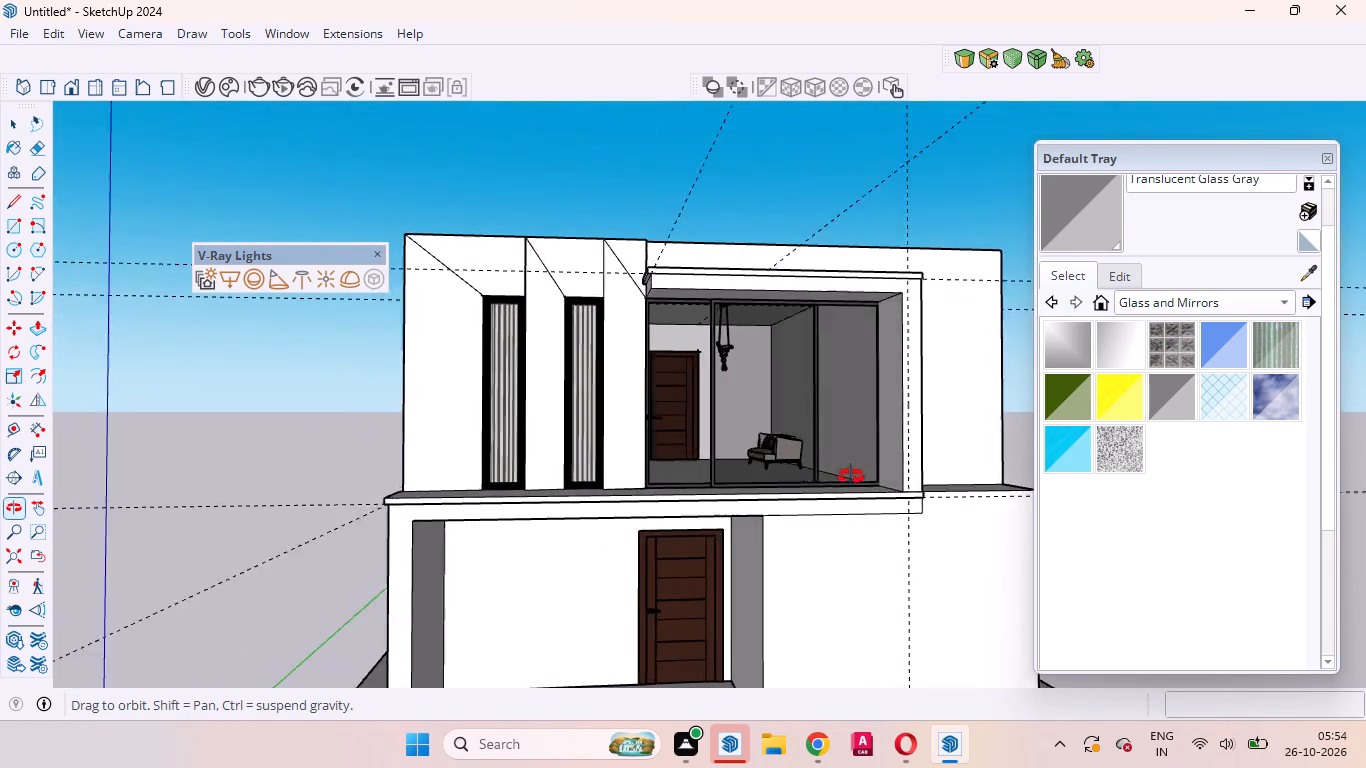
{"action": "middle_click_drag", "start_coordinate": [851, 477], "coordinate": [906, 519]}
{"action": "scroll", "coordinate": [739, 487], "scroll_direction": "up", "scroll_amount": 9}
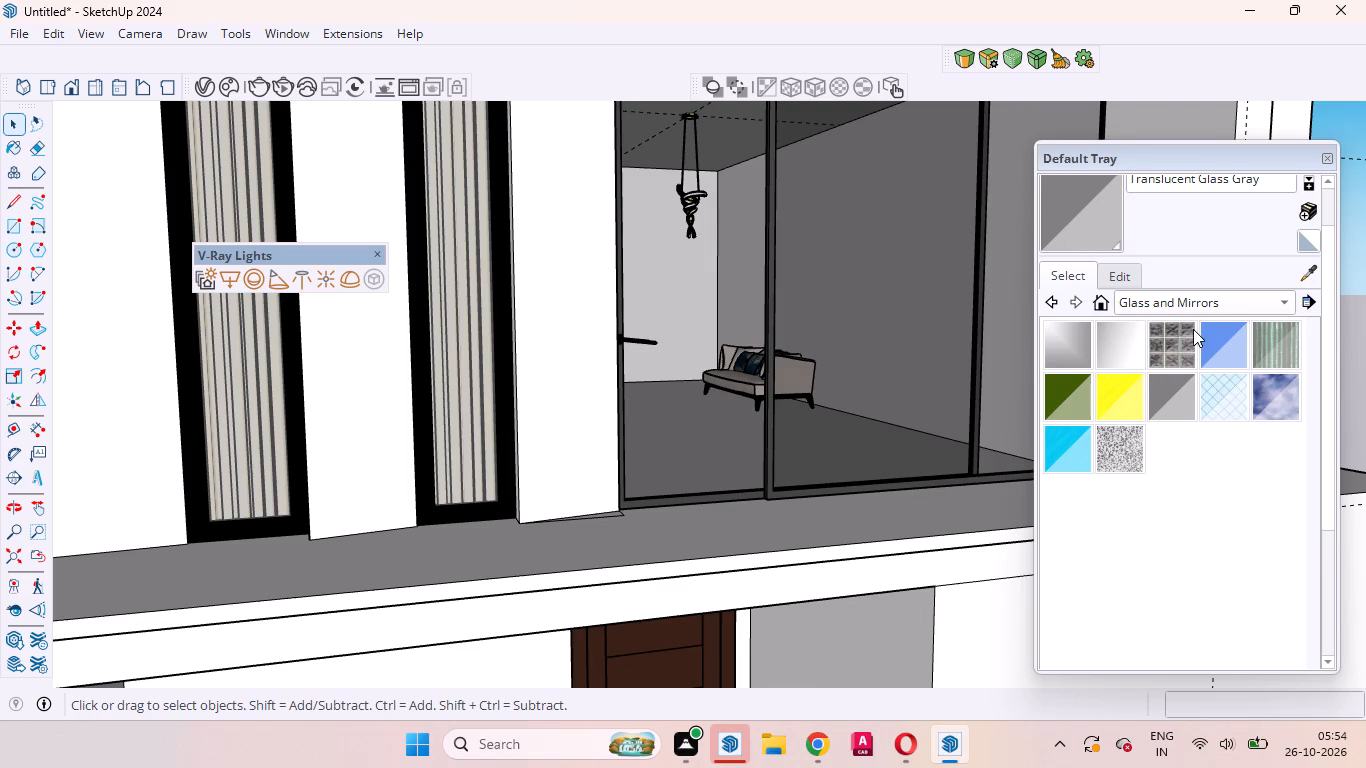
{"action": "left_click", "coordinate": [1313, 277]}
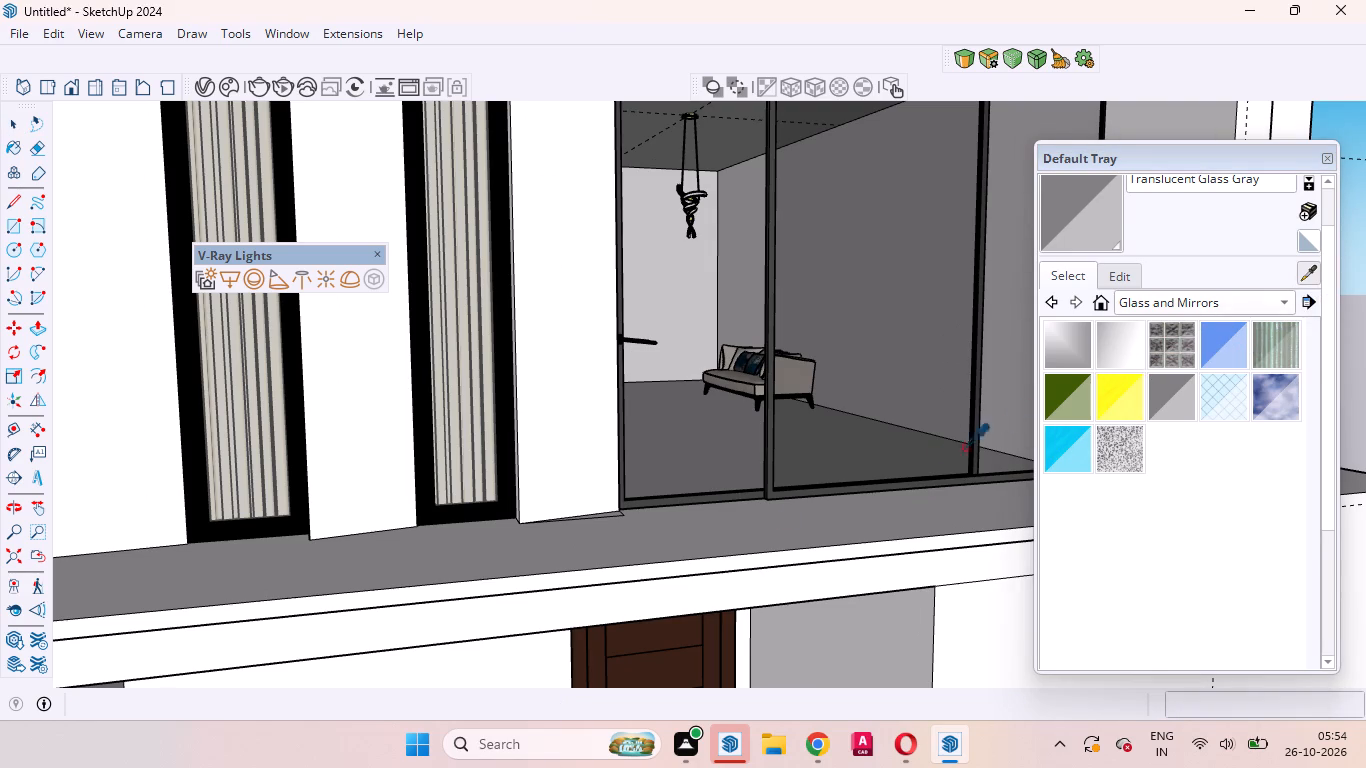
{"action": "scroll", "coordinate": [413, 496], "scroll_direction": "up", "scroll_amount": 13}
{"action": "left_click", "coordinate": [422, 477]}
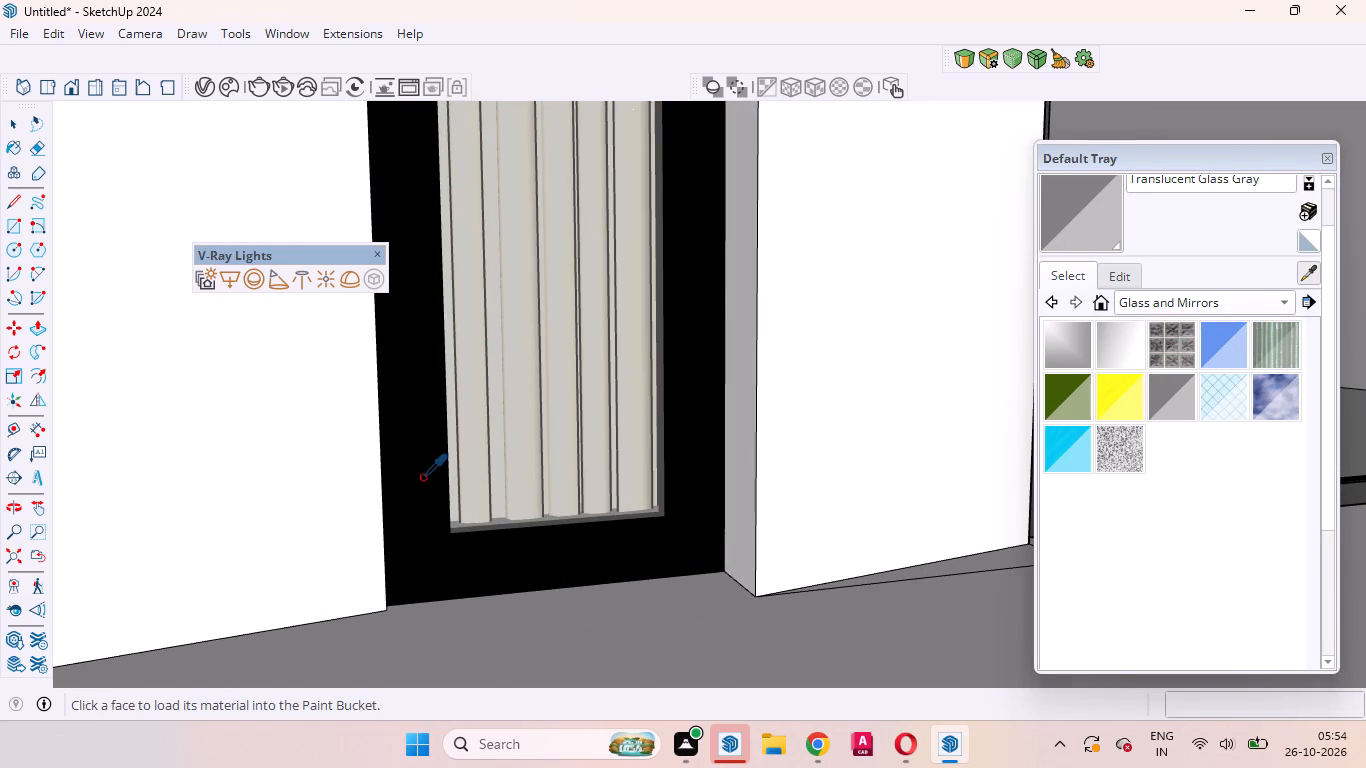
{"action": "key", "text": "space"}
Paint the front face of the sliding window's frame section beside the slatted windows with Color M09.
{"action": "scroll", "coordinate": [457, 653], "scroll_direction": "down", "scroll_amount": 2}
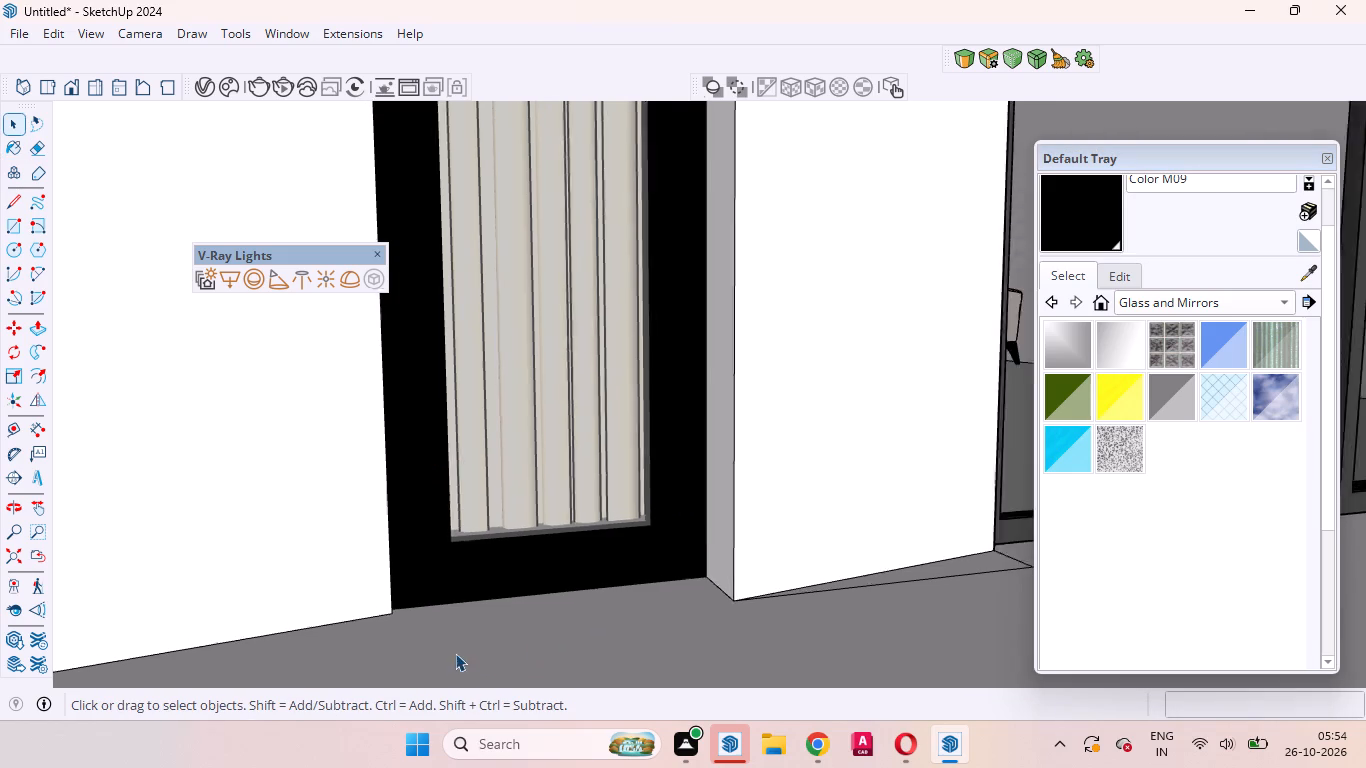
{"action": "scroll", "coordinate": [455, 653], "scroll_direction": "down", "scroll_amount": 8}
{"action": "scroll", "coordinate": [964, 542], "scroll_direction": "up", "scroll_amount": 15}
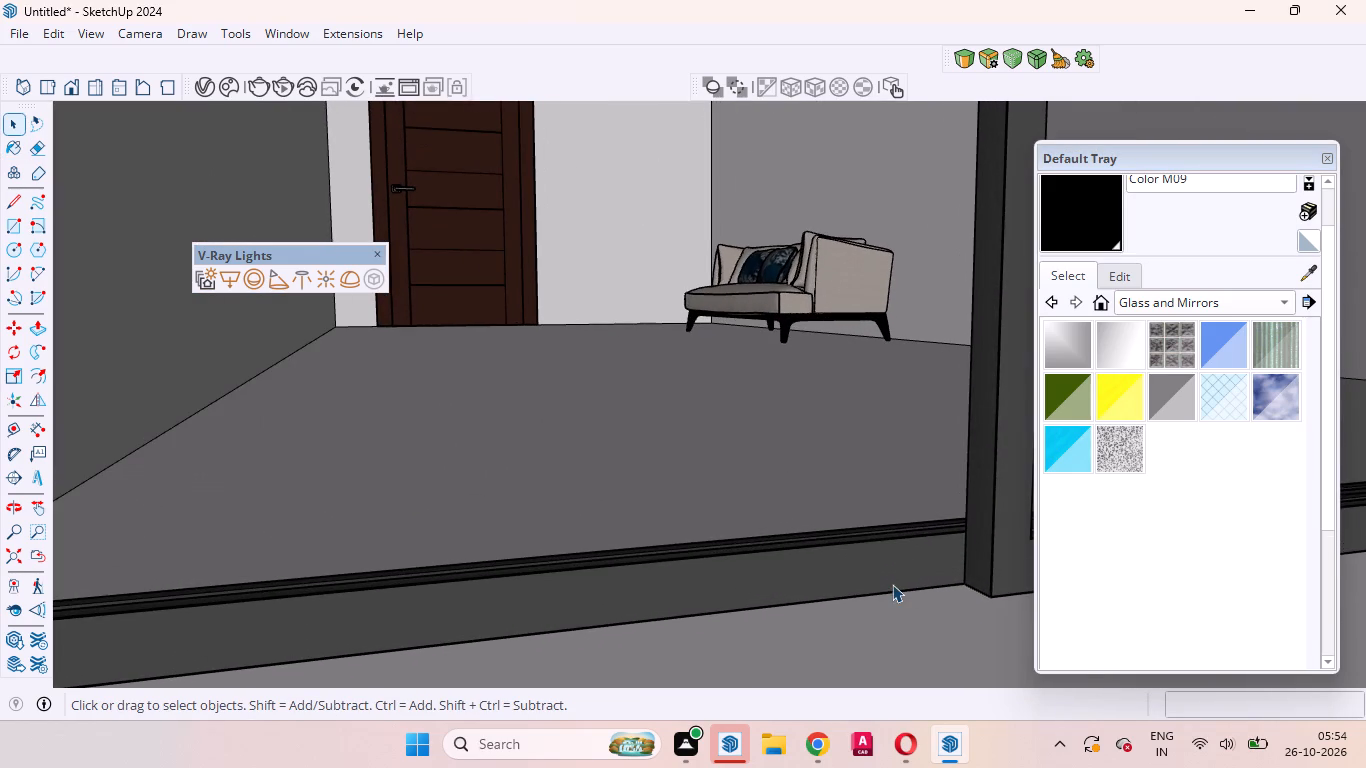
{"action": "left_click", "coordinate": [872, 562]}
{"action": "double_click", "coordinate": [872, 562]}
{"action": "triple_click", "coordinate": [848, 562]}
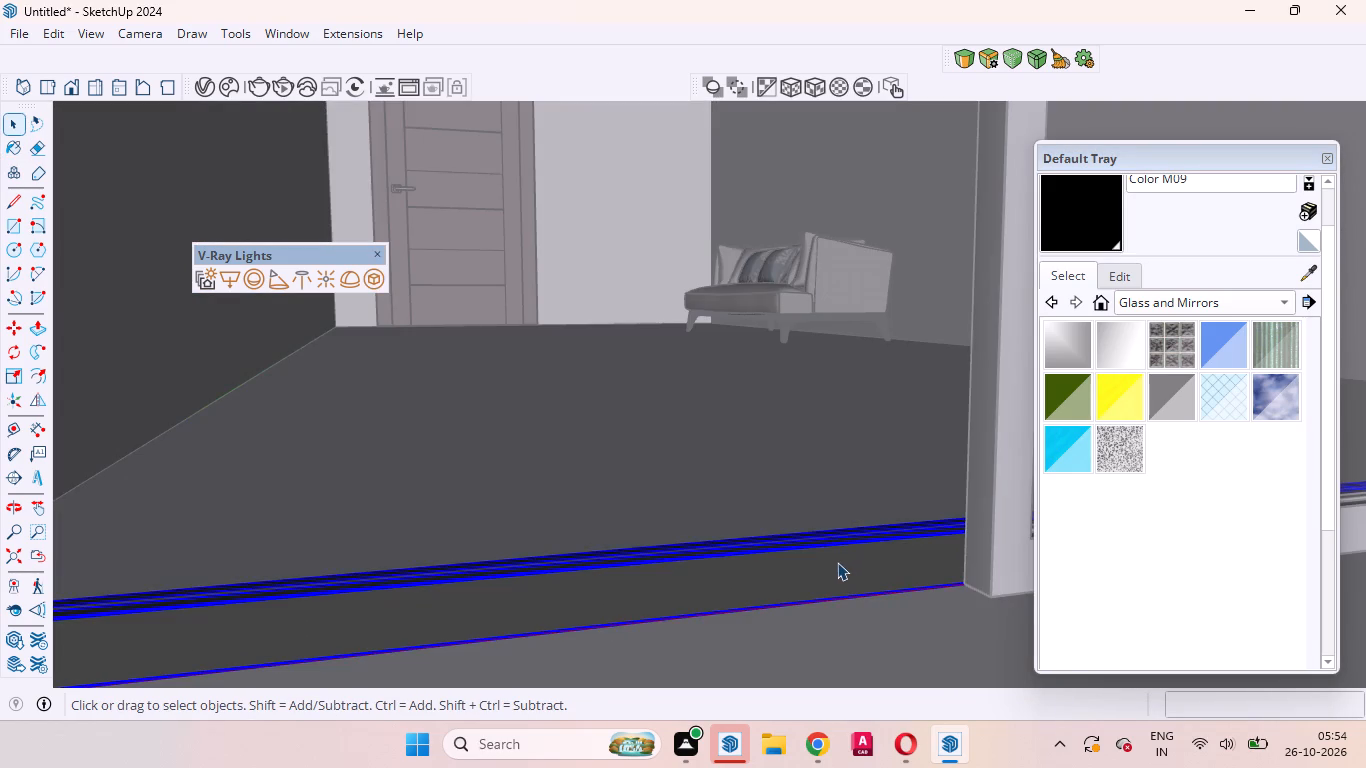
{"action": "double_click", "coordinate": [837, 562]}
{"action": "left_click", "coordinate": [831, 566]}
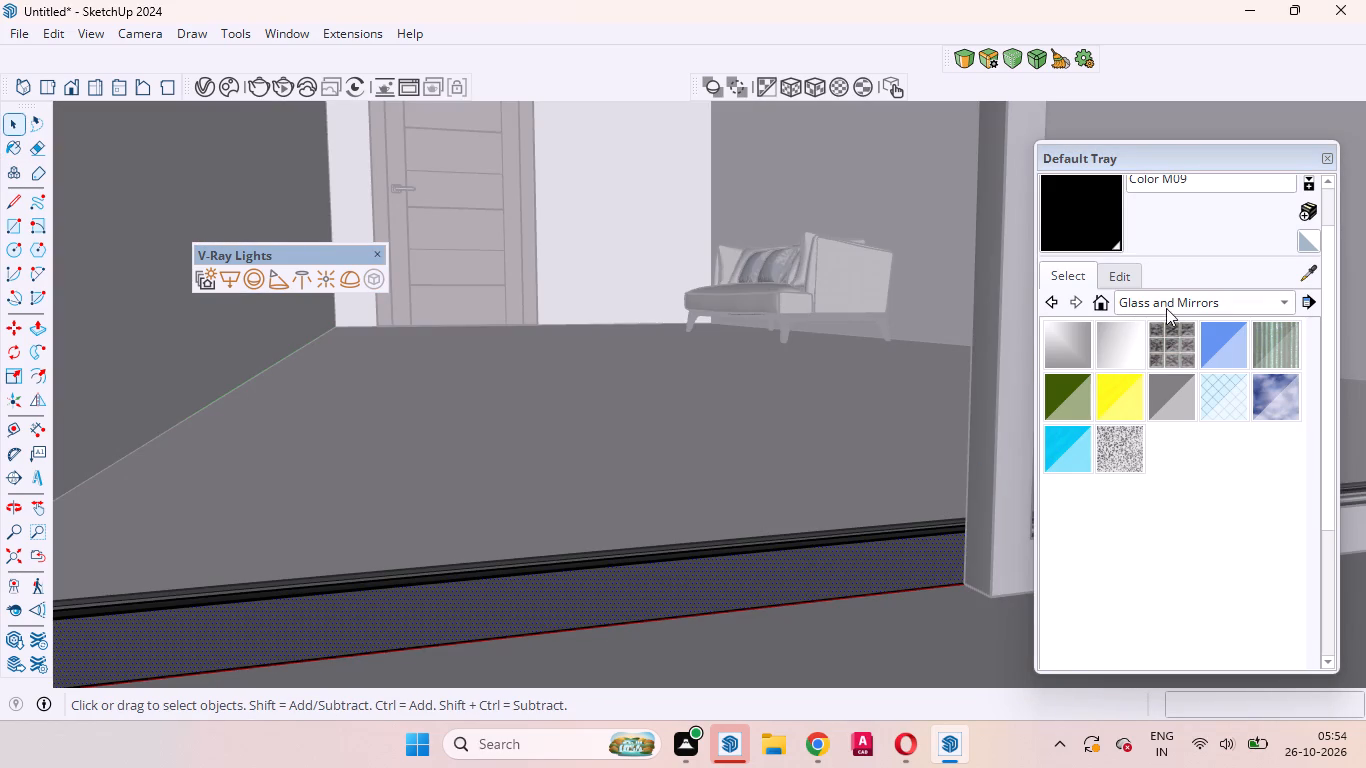
{"action": "left_click", "coordinate": [1095, 210]}
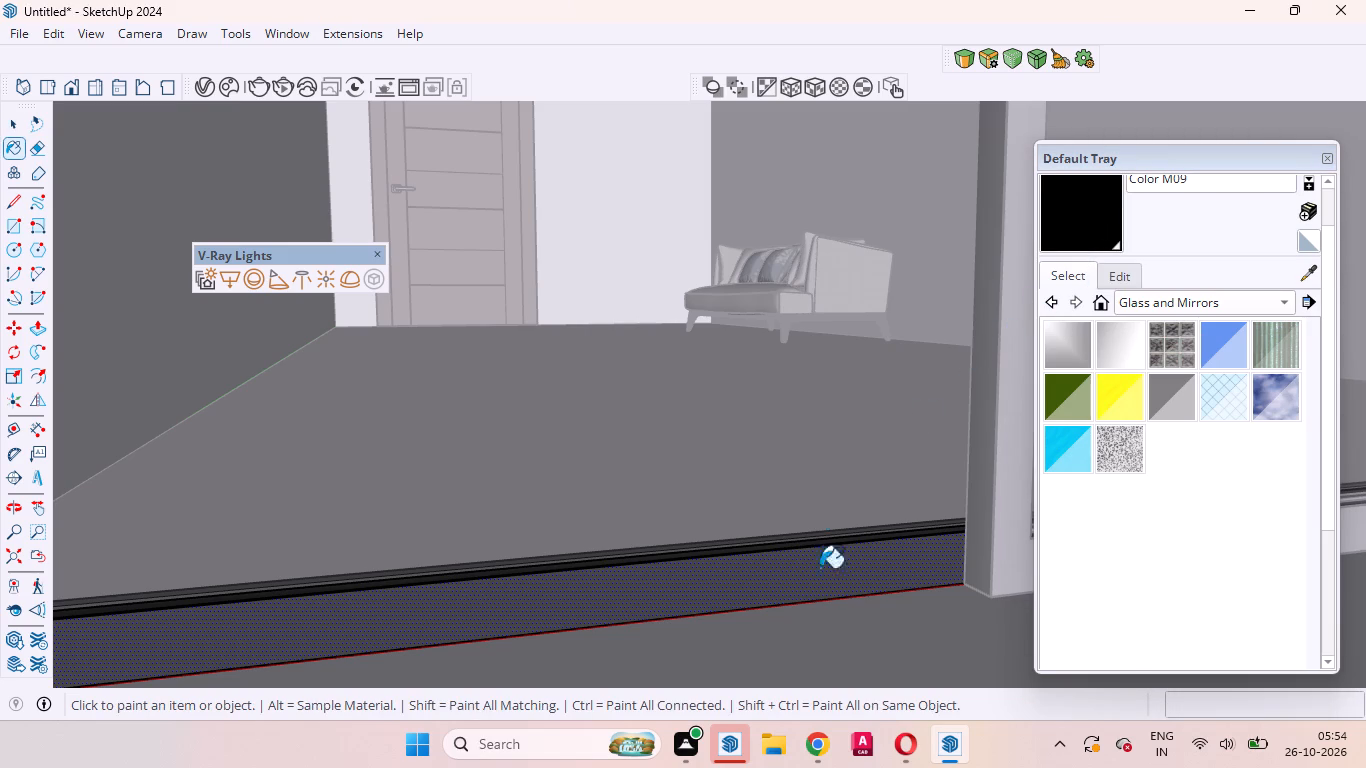
{"action": "left_click", "coordinate": [765, 585]}
Paint the front frame face of the adjoining sliding window panel with Color M09.
{"action": "scroll", "coordinate": [831, 536], "scroll_direction": "down", "scroll_amount": 8}
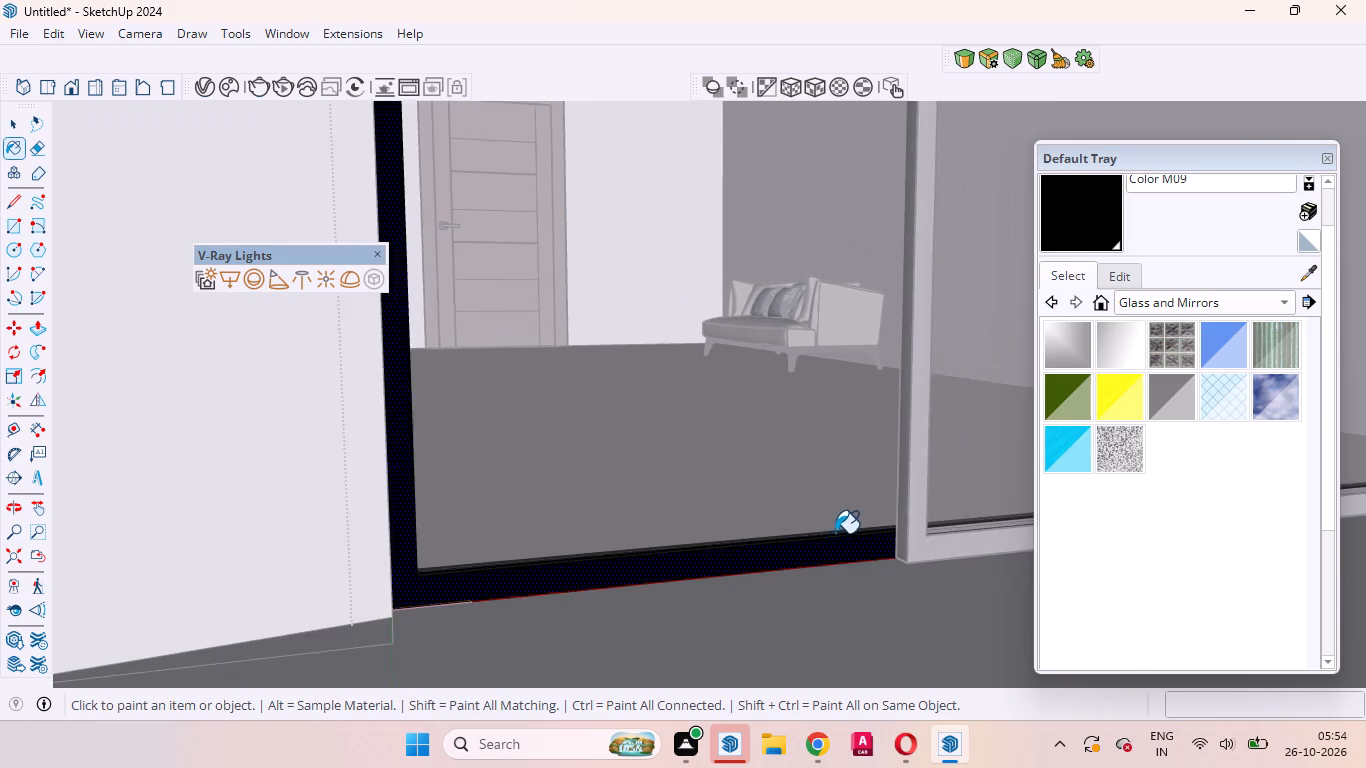
{"action": "scroll", "coordinate": [833, 535], "scroll_direction": "down", "scroll_amount": 18}
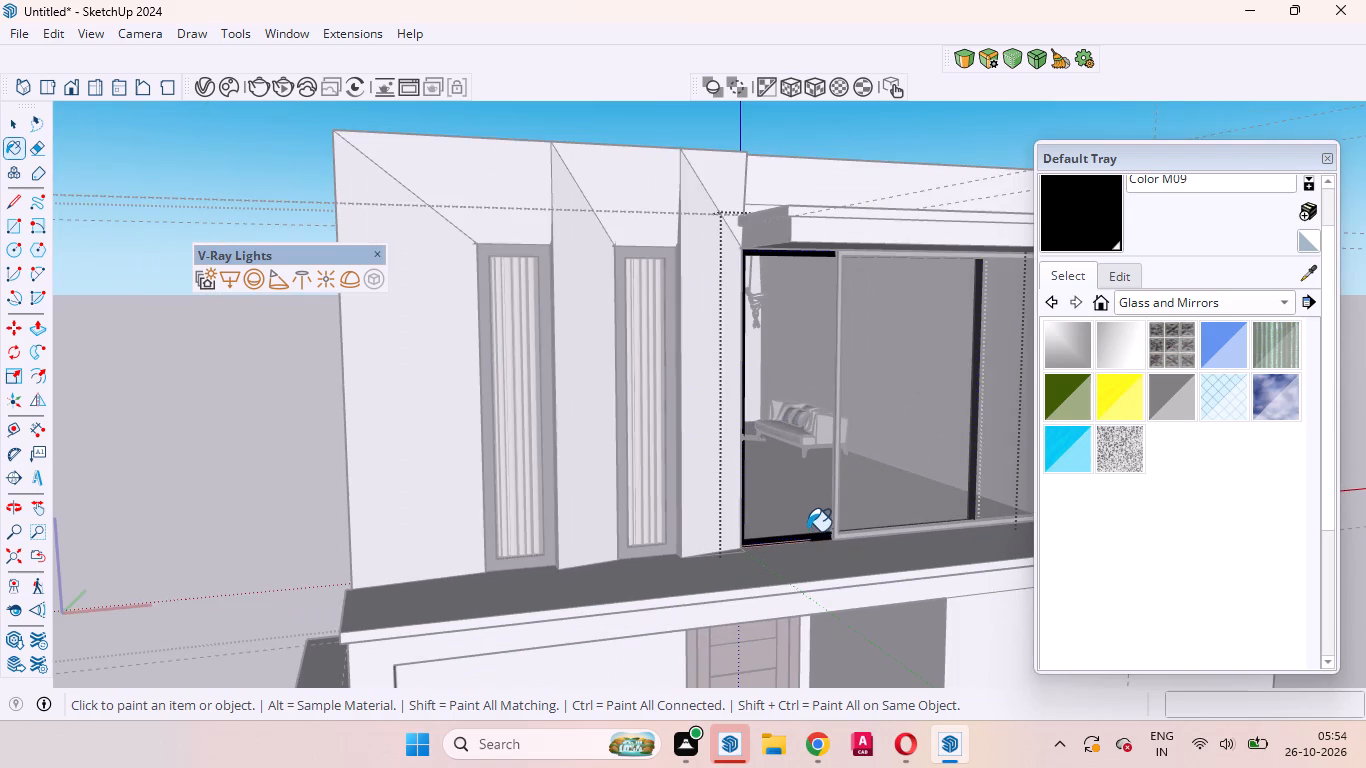
{"action": "key", "text": "space"}
{"action": "scroll", "coordinate": [889, 546], "scroll_direction": "up", "scroll_amount": 14}
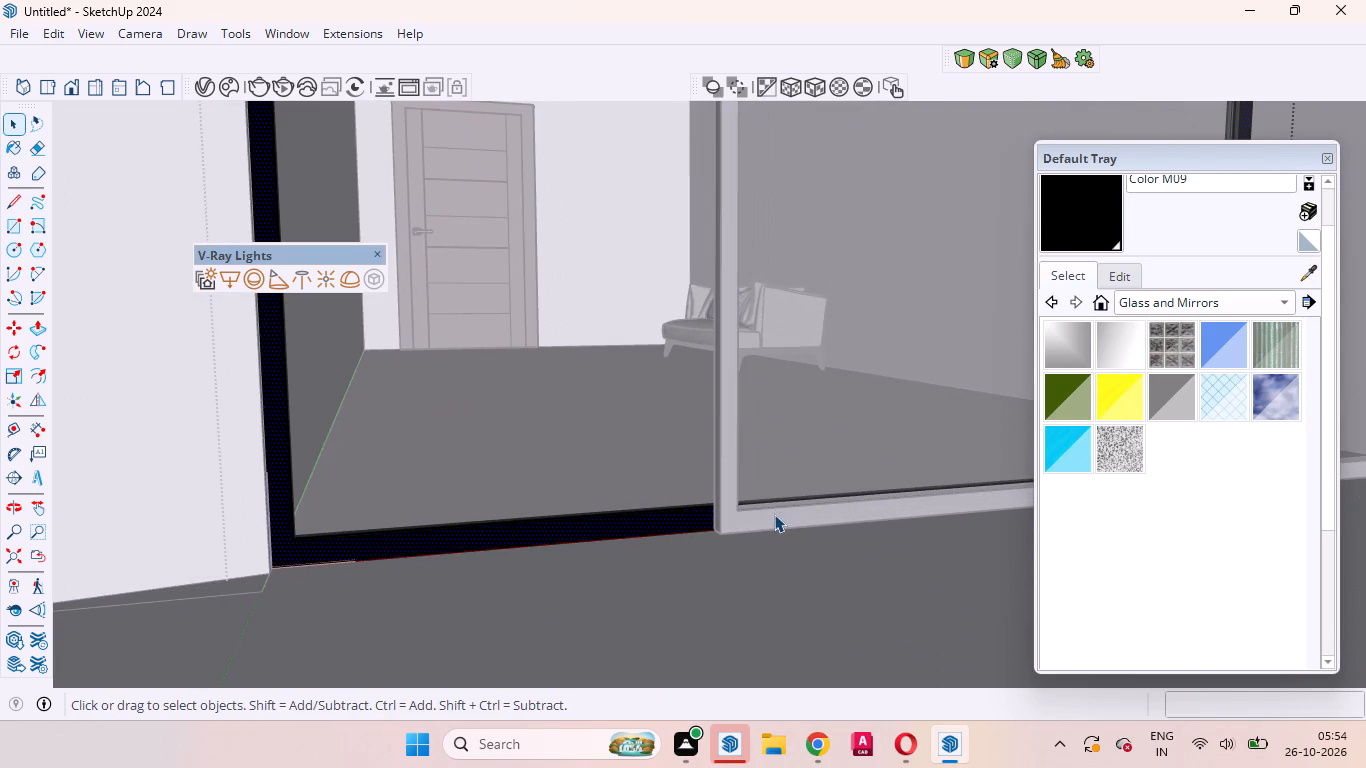
{"action": "left_click", "coordinate": [774, 515]}
{"action": "double_click", "coordinate": [764, 525]}
{"action": "left_click", "coordinate": [757, 520]}
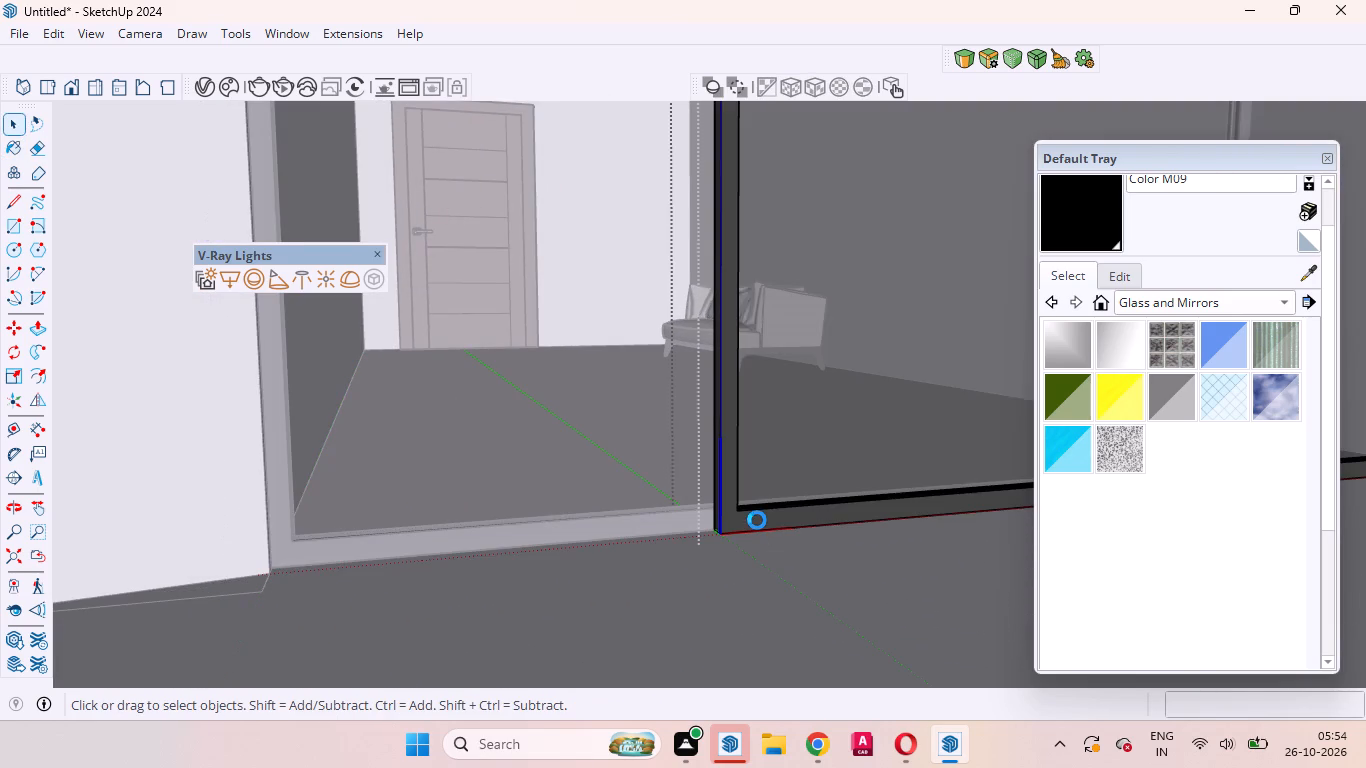
{"action": "left_click", "coordinate": [757, 520]}
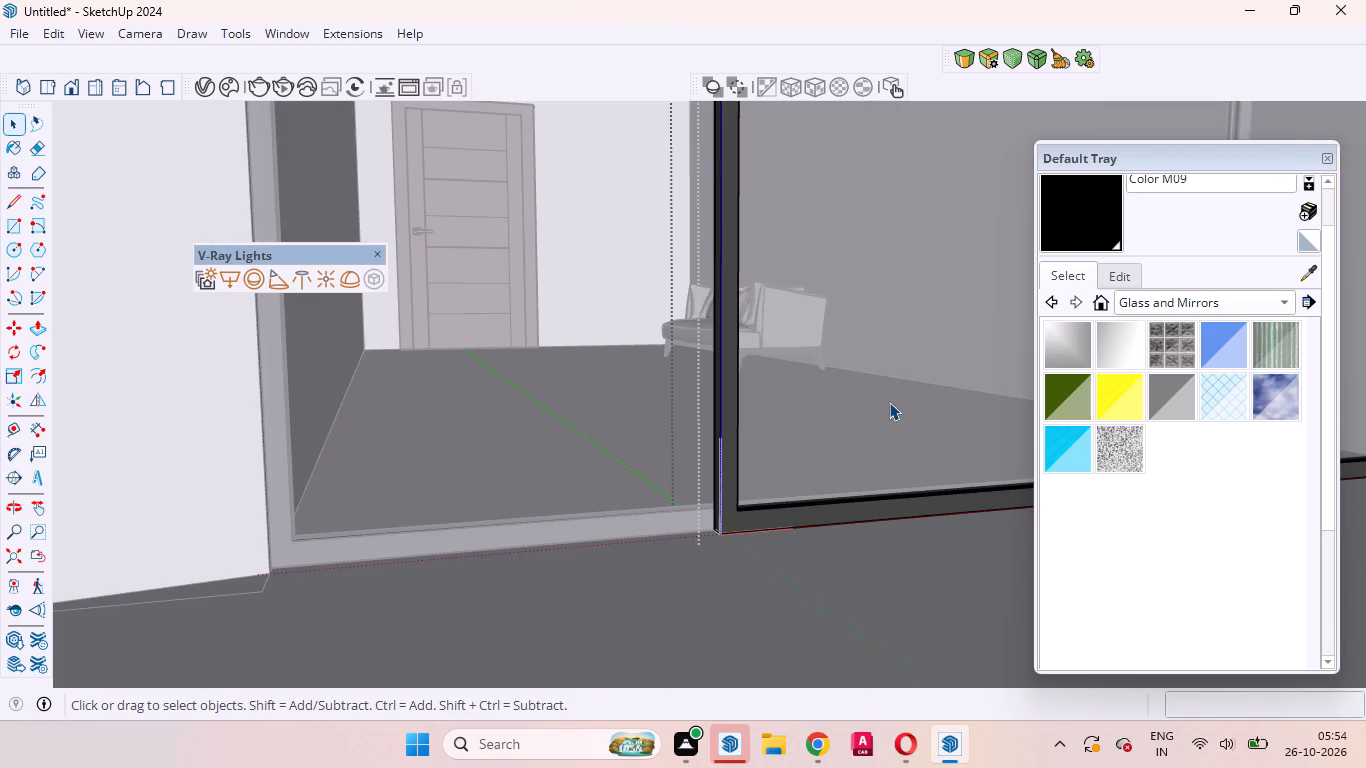
{"action": "scroll", "coordinate": [785, 514], "scroll_direction": "up", "scroll_amount": 5}
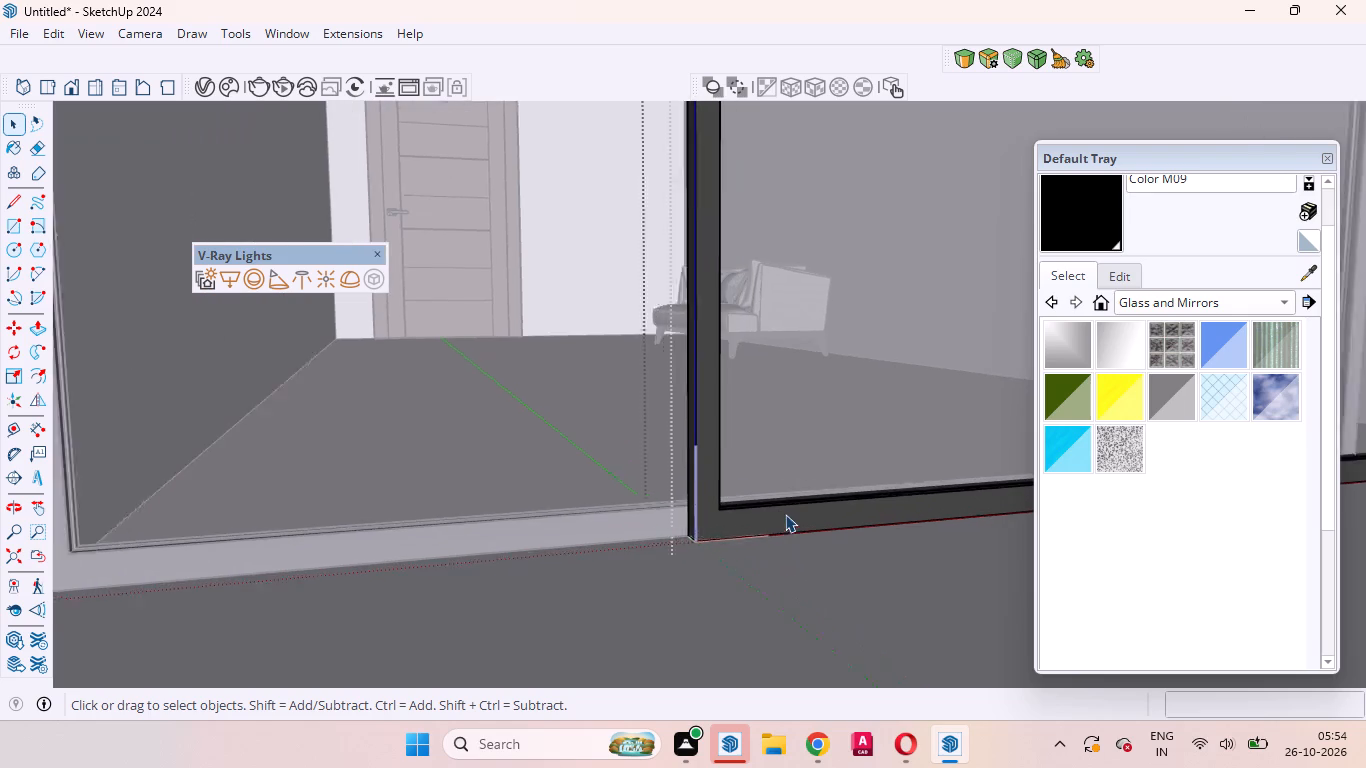
{"action": "scroll", "coordinate": [785, 514], "scroll_direction": "up", "scroll_amount": 1}
{"action": "double_click", "coordinate": [781, 515]}
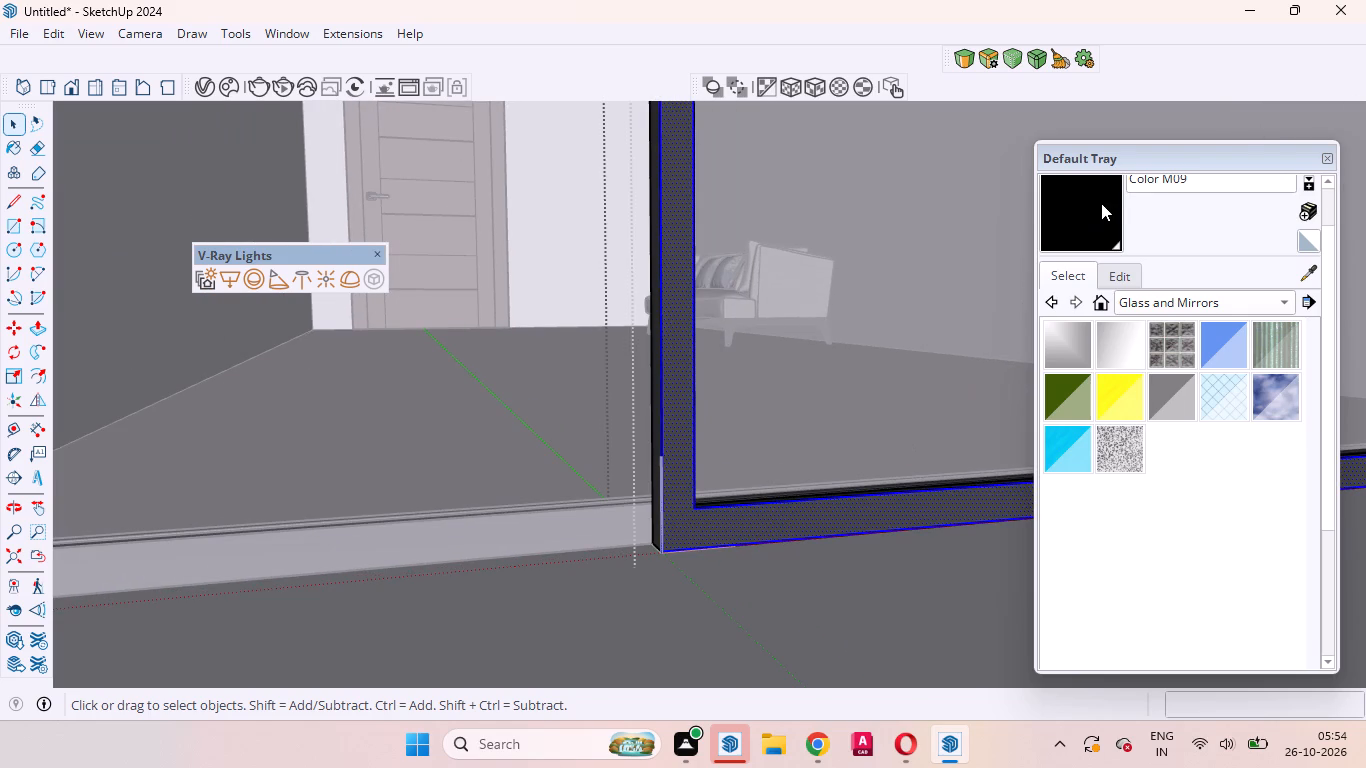
{"action": "left_click", "coordinate": [1101, 203]}
{"action": "left_click", "coordinate": [731, 522]}
Paint the outer side face and the lower inner faces of the front sliding window panel's frame with Color M09.
{"action": "scroll", "coordinate": [658, 457], "scroll_direction": "up", "scroll_amount": 9}
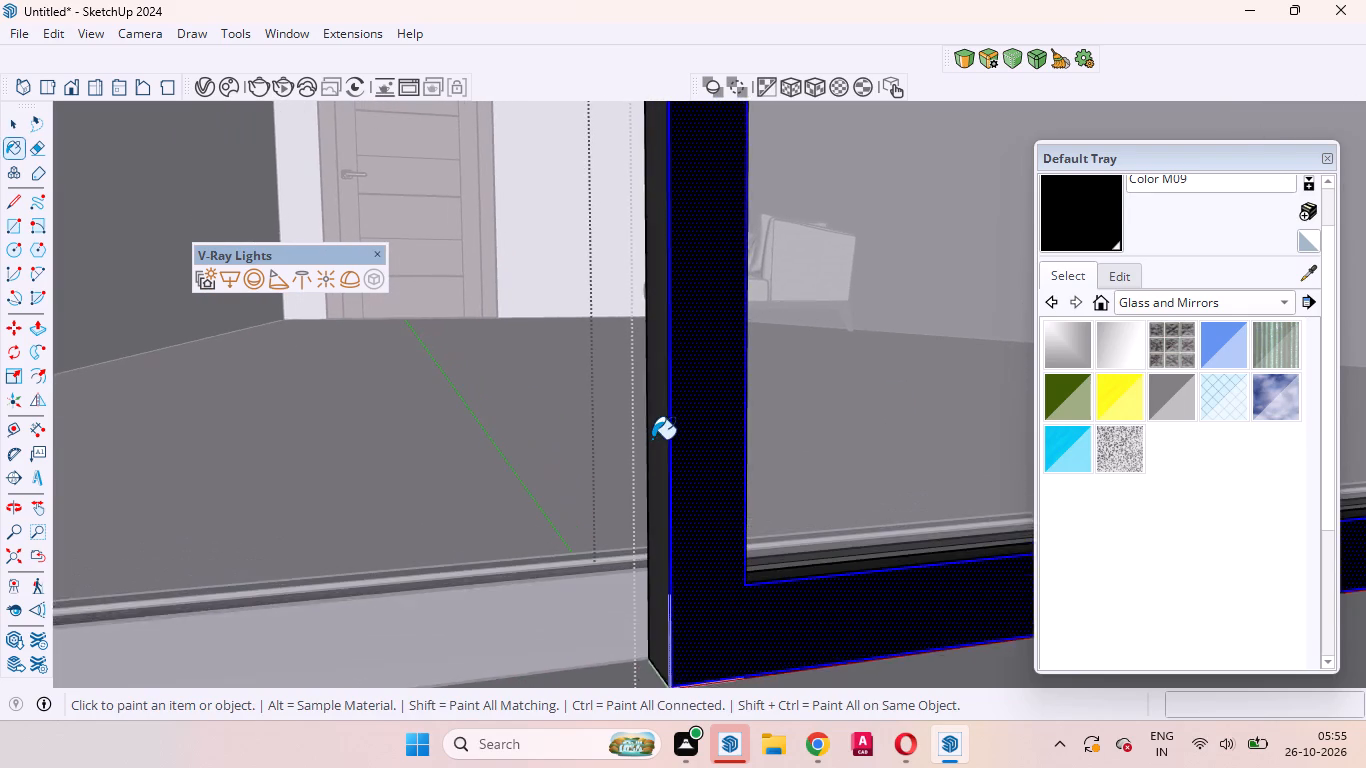
{"action": "left_click", "coordinate": [659, 438]}
{"action": "scroll", "coordinate": [717, 509], "scroll_direction": "down", "scroll_amount": 5}
{"action": "scroll", "coordinate": [829, 534], "scroll_direction": "up", "scroll_amount": 9}
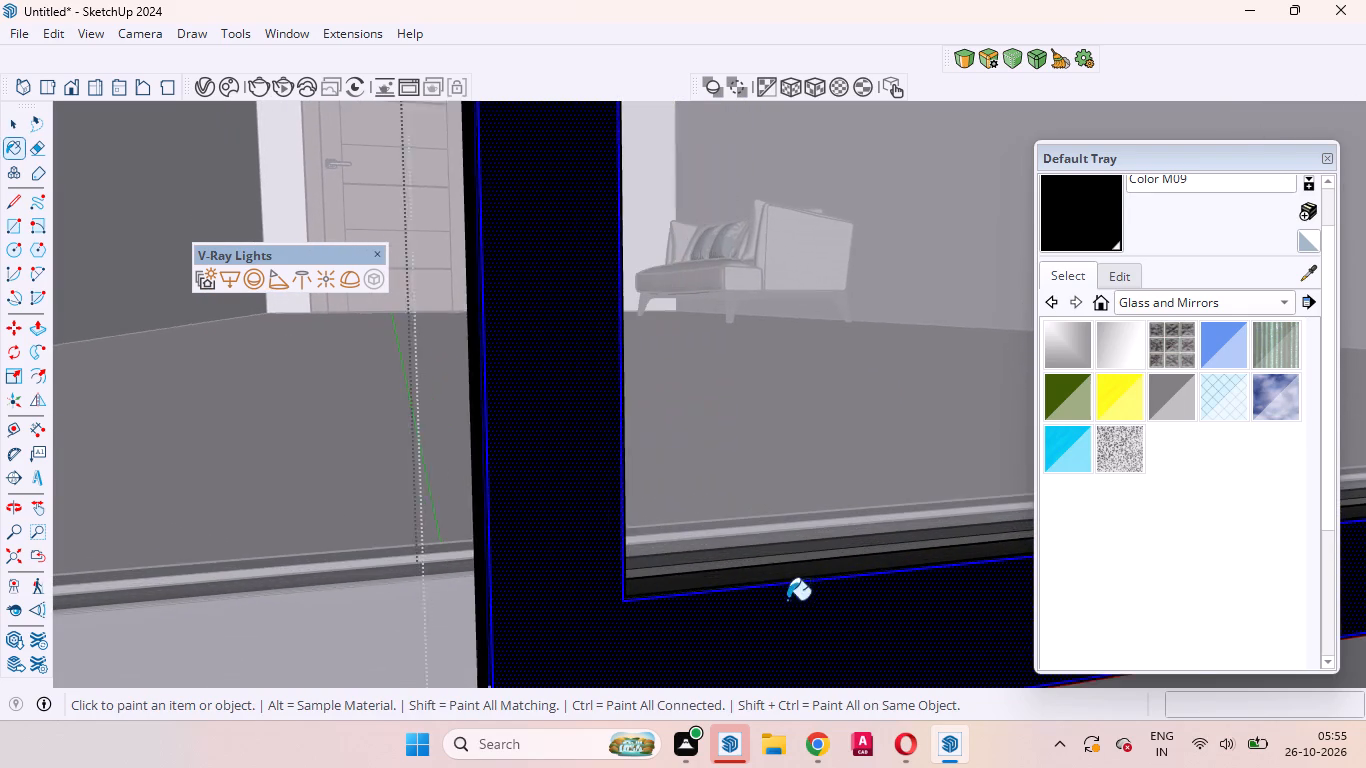
{"action": "left_click", "coordinate": [737, 564]}
{"action": "left_click", "coordinate": [767, 581]}
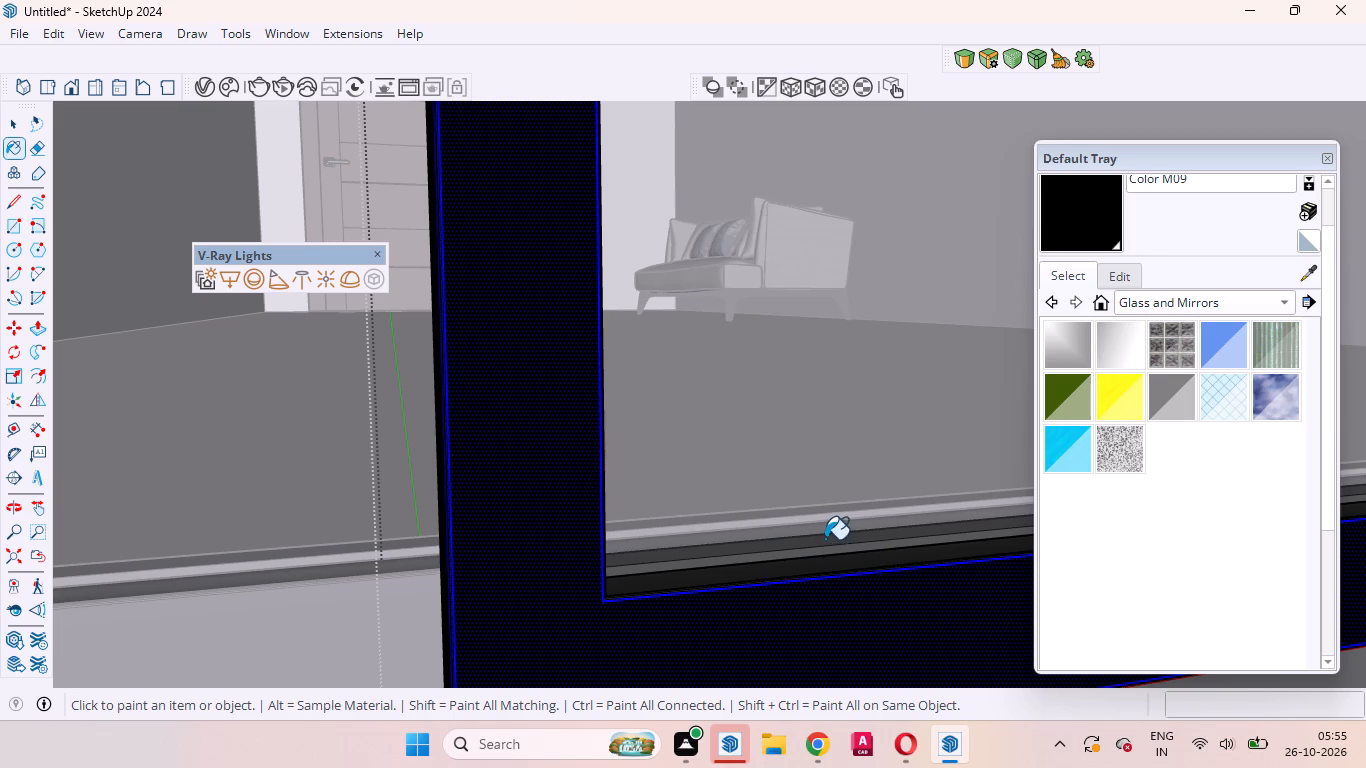
{"action": "key", "text": "space"}
{"action": "scroll", "coordinate": [636, 577], "scroll_direction": "down", "scroll_amount": 19}
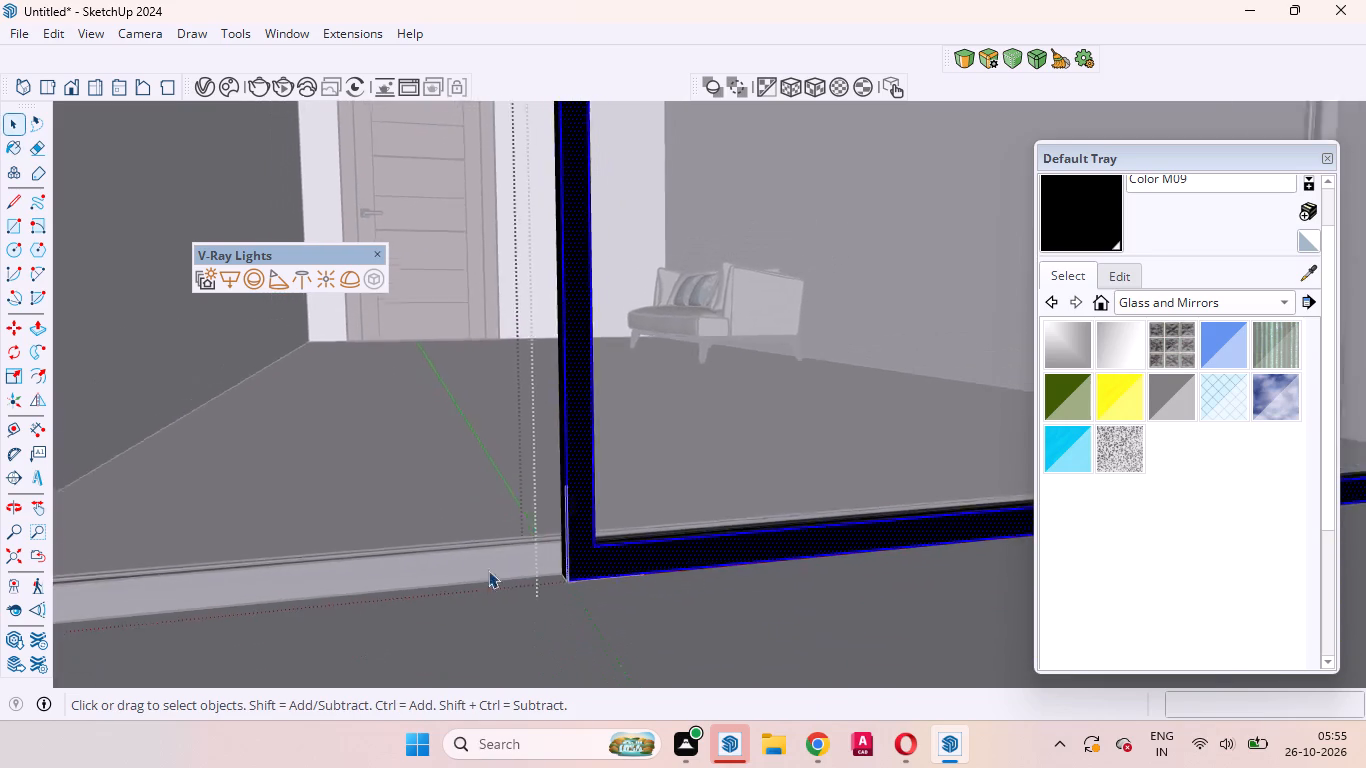
{"action": "scroll", "coordinate": [488, 570], "scroll_direction": "down", "scroll_amount": 11}
{"action": "scroll", "coordinate": [479, 573], "scroll_direction": "up", "scroll_amount": 1}
{"action": "scroll", "coordinate": [479, 573], "scroll_direction": "down", "scroll_amount": 8}
{"action": "scroll", "coordinate": [733, 517], "scroll_direction": "up", "scroll_amount": 4}
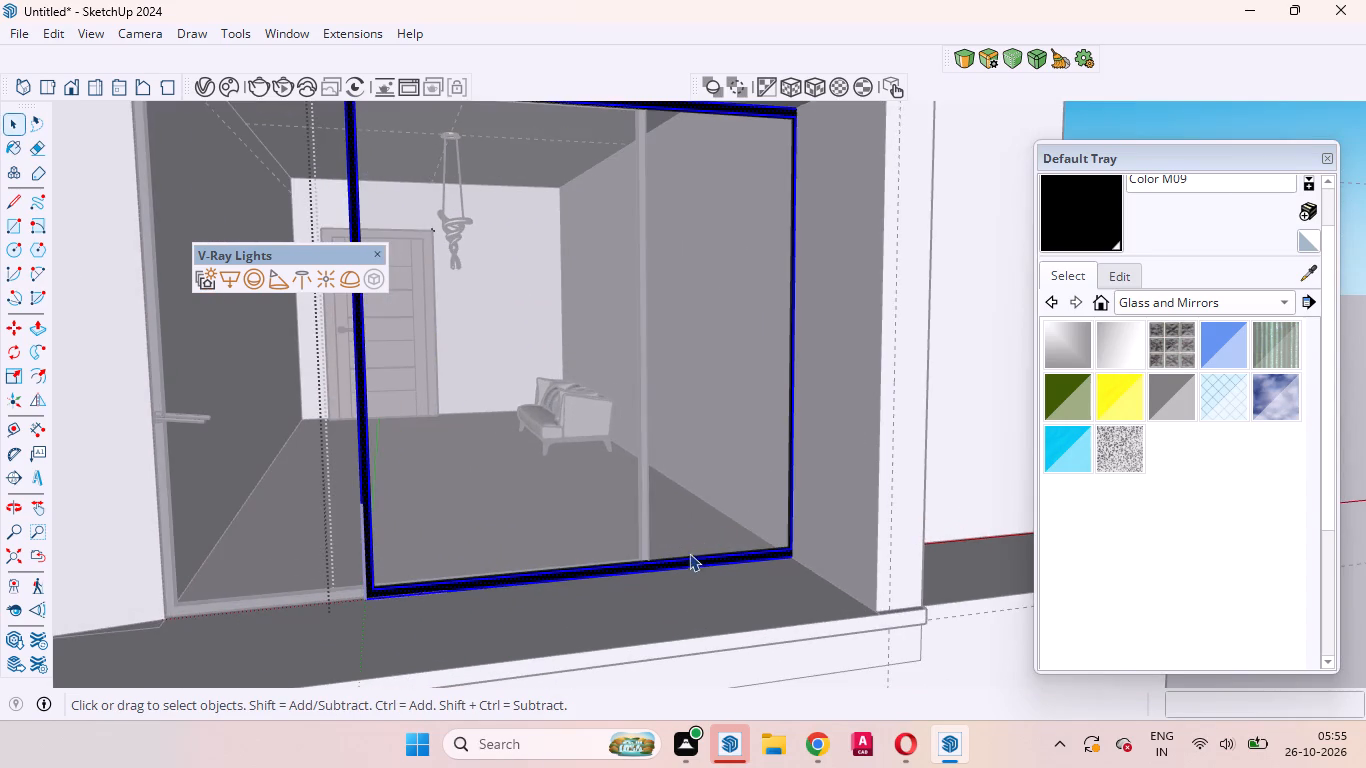
{"action": "scroll", "coordinate": [667, 539], "scroll_direction": "down", "scroll_amount": 12}
{"action": "left_click", "coordinate": [935, 456]}
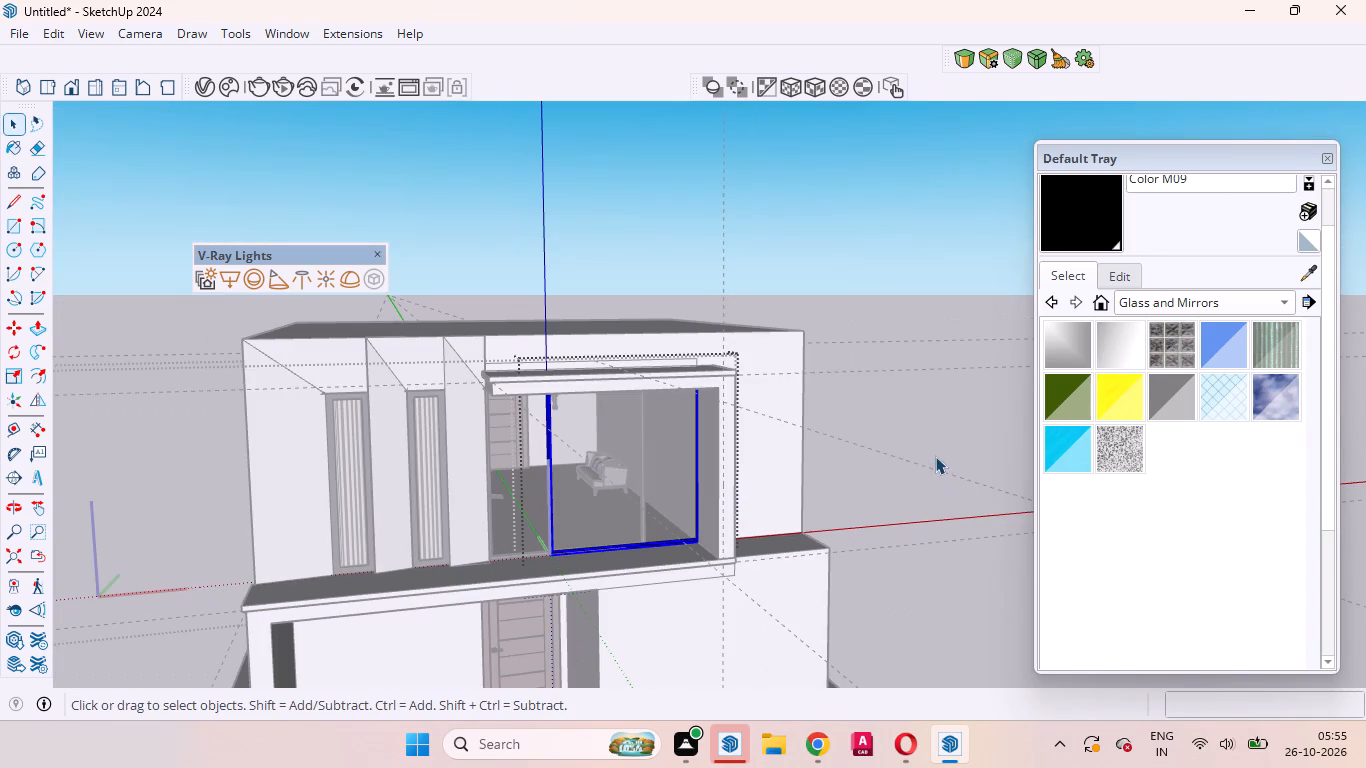
Select the whole frame of the still-grey sliding panel from inside the room and paint it with Color M09.
{"action": "scroll", "coordinate": [700, 525], "scroll_direction": "up", "scroll_amount": 20}
{"action": "scroll", "coordinate": [609, 542], "scroll_direction": "up", "scroll_amount": 1}
{"action": "middle_click_drag", "start_coordinate": [620, 548], "coordinate": [652, 567]}
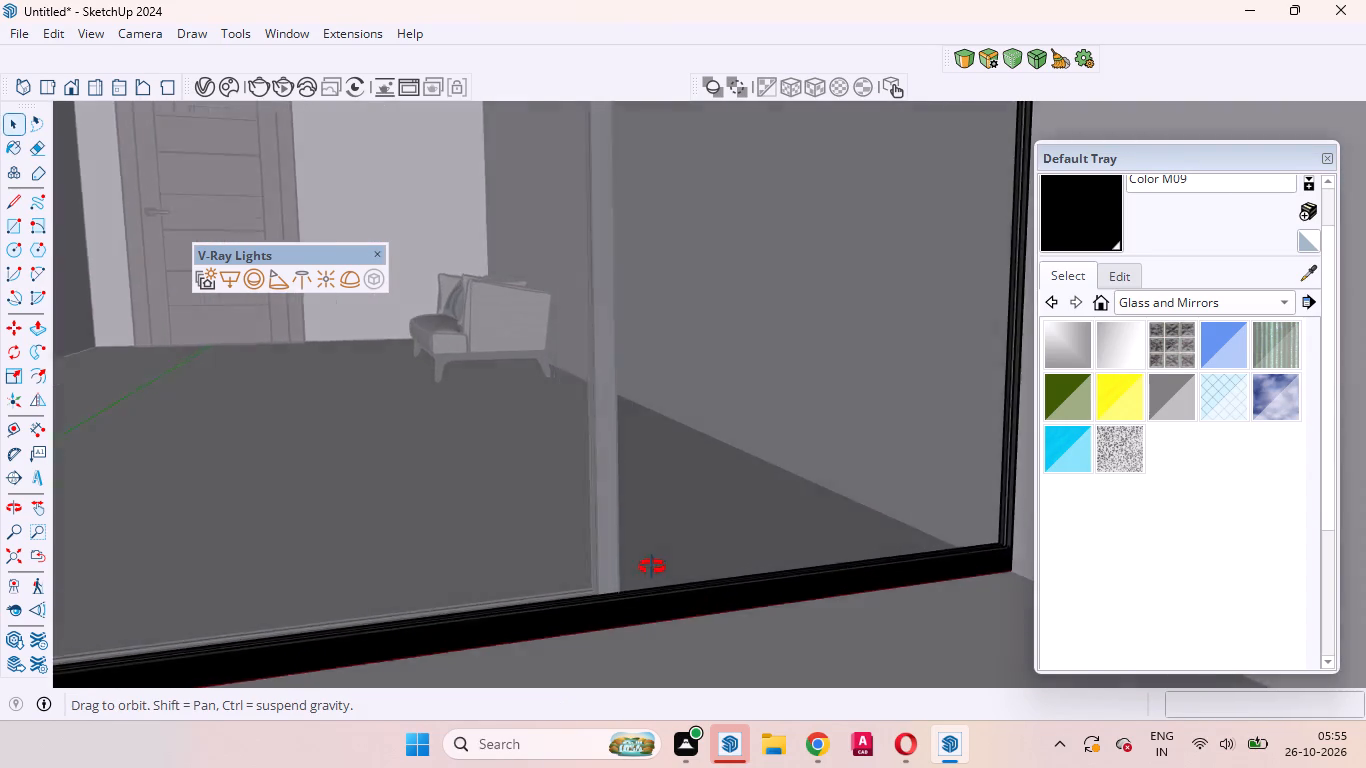
{"action": "middle_click_drag", "start_coordinate": [652, 567], "coordinate": [1279, 645]}
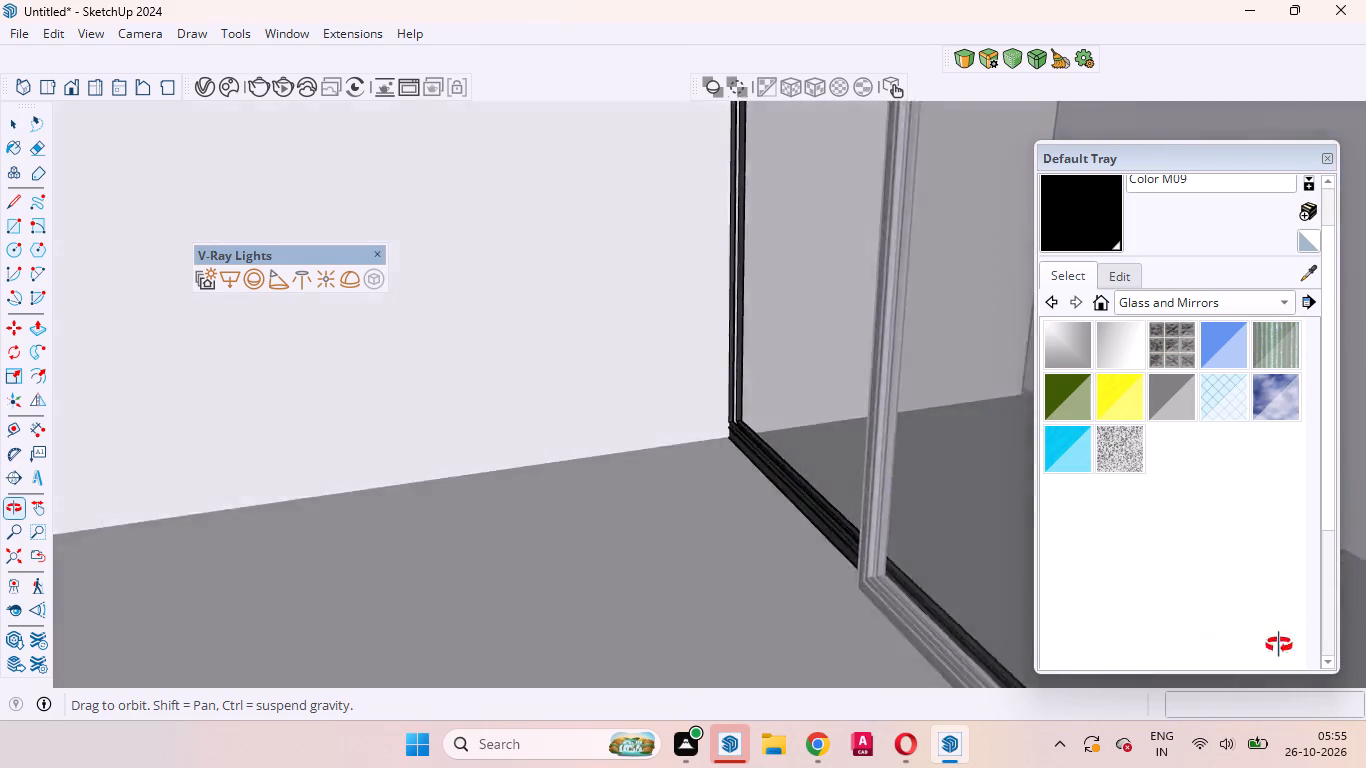
{"action": "middle_click_drag", "start_coordinate": [1279, 645], "coordinate": [1330, 645]}
{"action": "scroll", "coordinate": [850, 546], "scroll_direction": "up", "scroll_amount": 5}
{"action": "triple_click", "coordinate": [893, 504]}
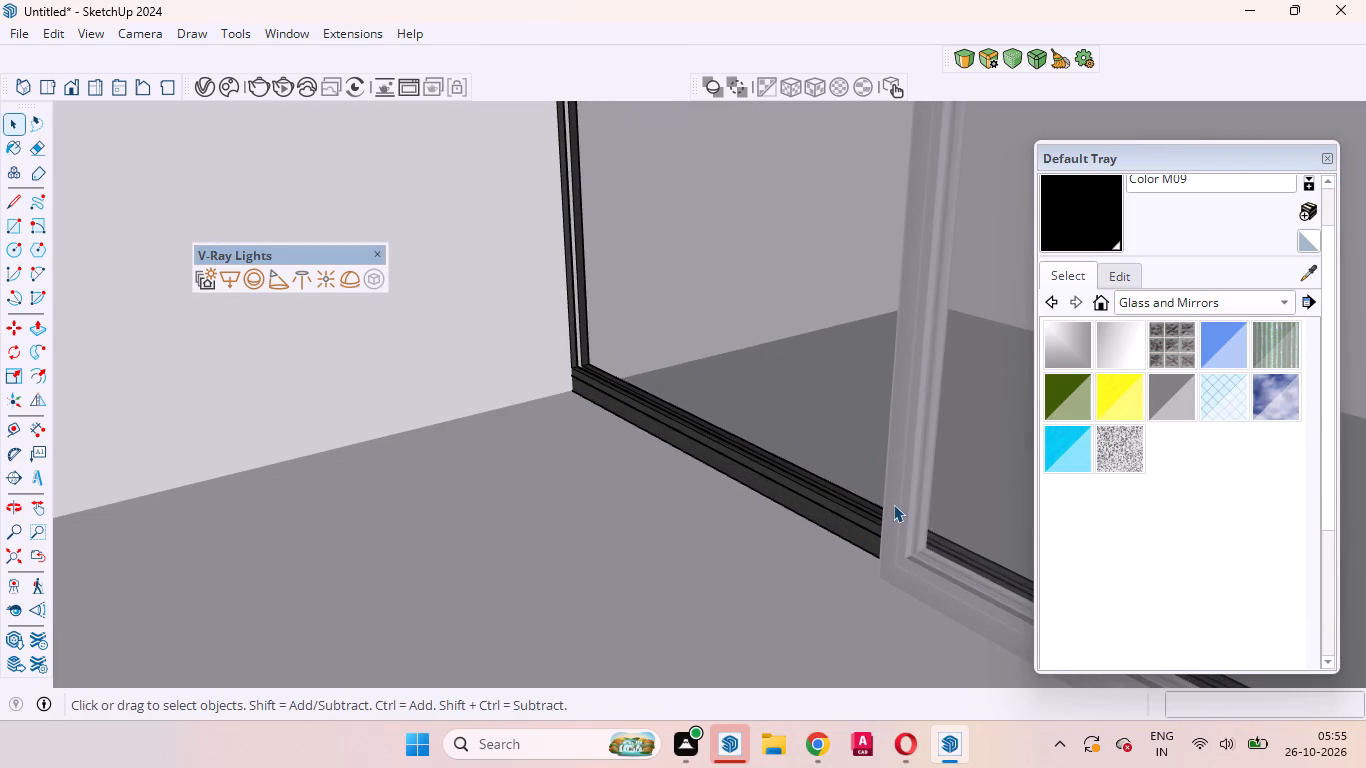
{"action": "triple_click", "coordinate": [899, 507]}
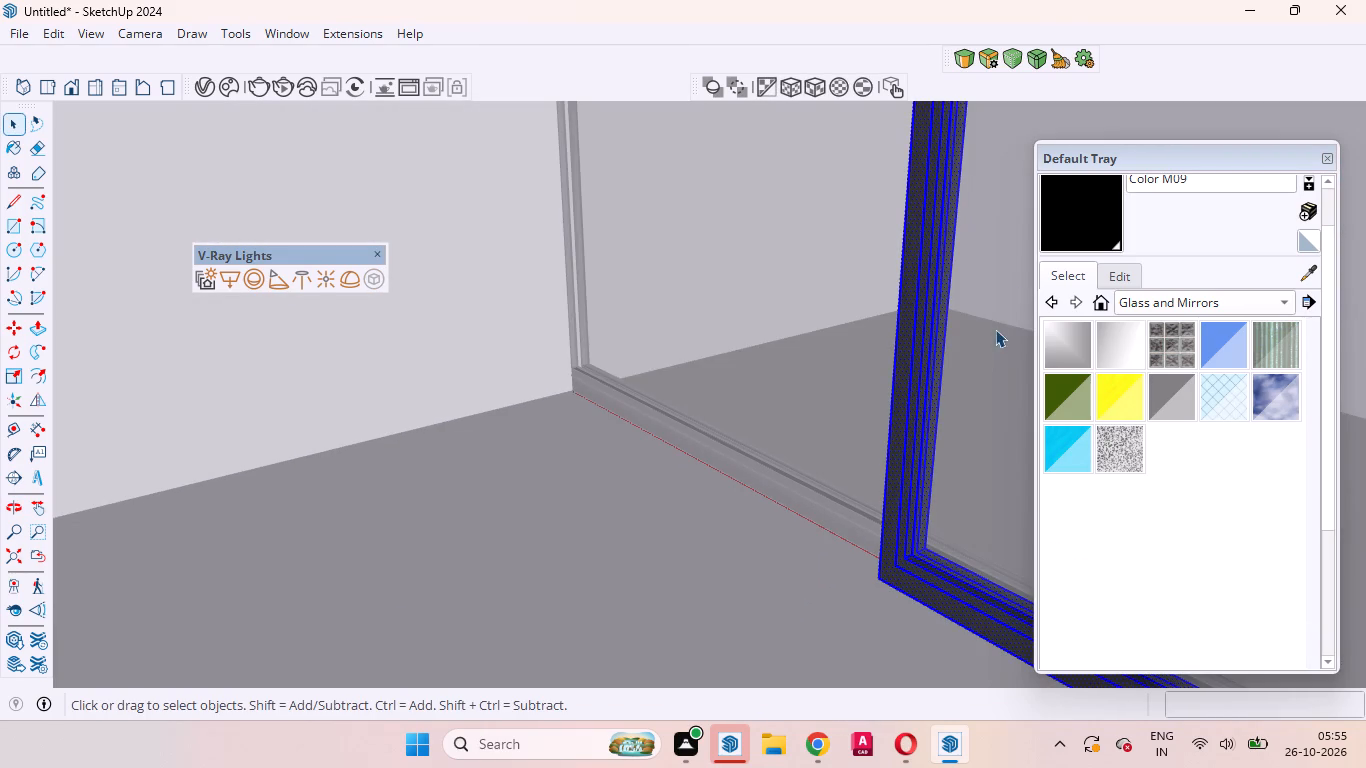
{"action": "left_click", "coordinate": [1055, 239]}
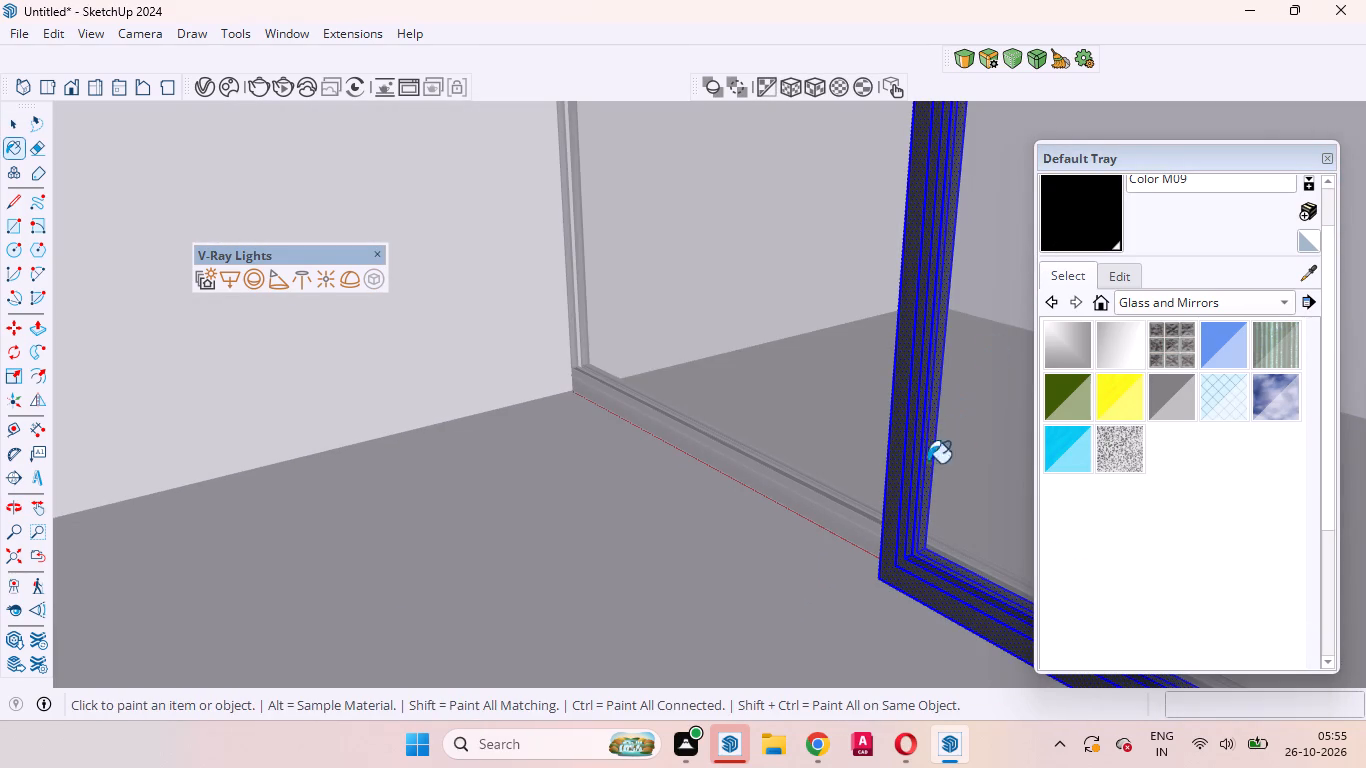
{"action": "left_click", "coordinate": [906, 490]}
{"action": "key", "text": "space"}
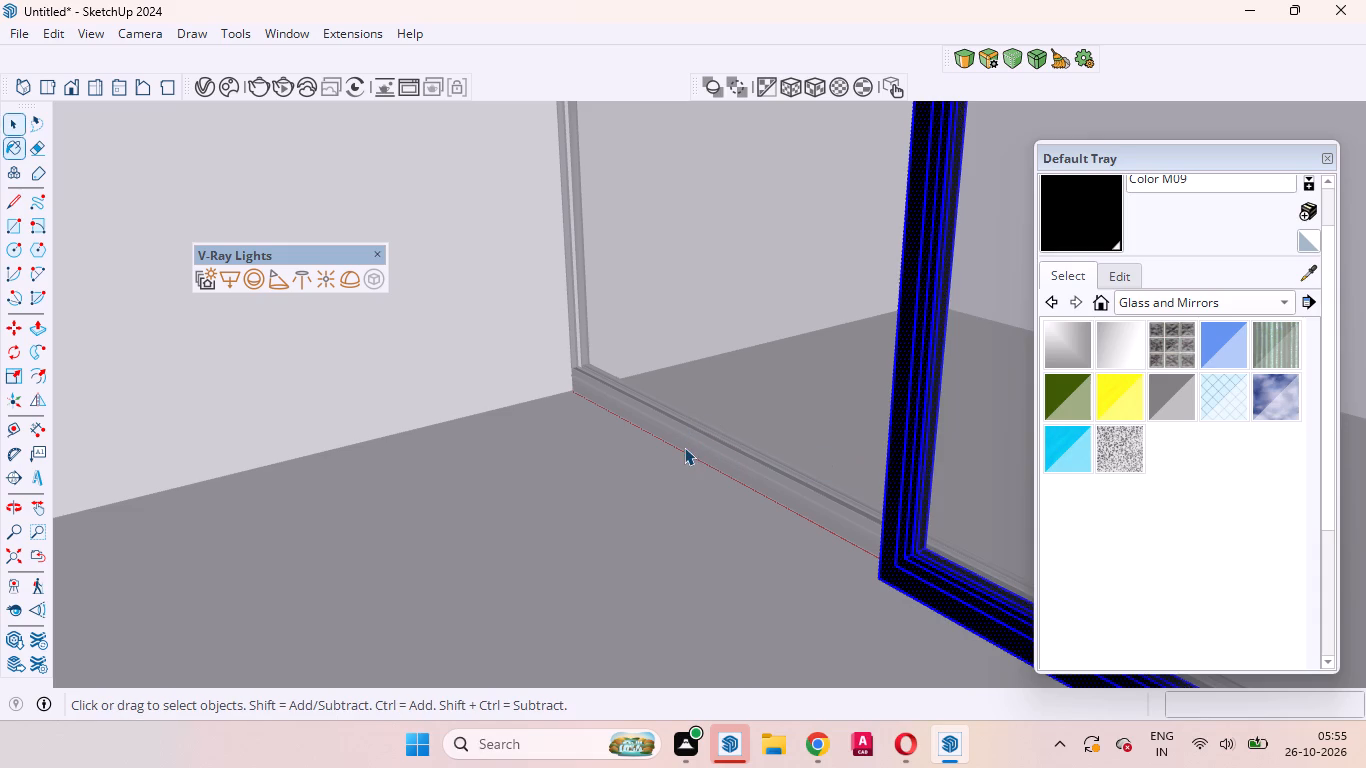
Select the front panel's whole frame from the room side, paint it with Color M09, and deselect it.
{"action": "triple_click", "coordinate": [704, 446]}
{"action": "left_click", "coordinate": [704, 446]}
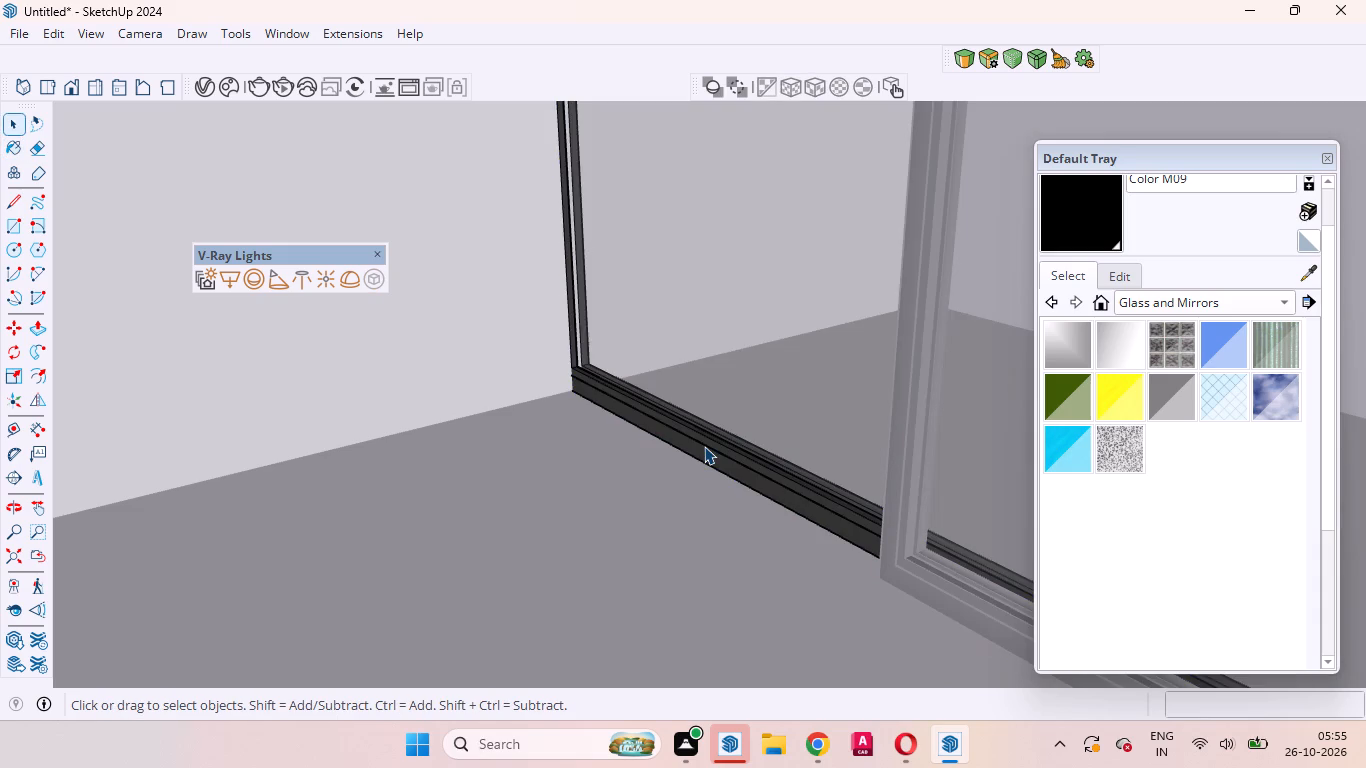
{"action": "double_click", "coordinate": [704, 446]}
{"action": "left_click", "coordinate": [1067, 228]}
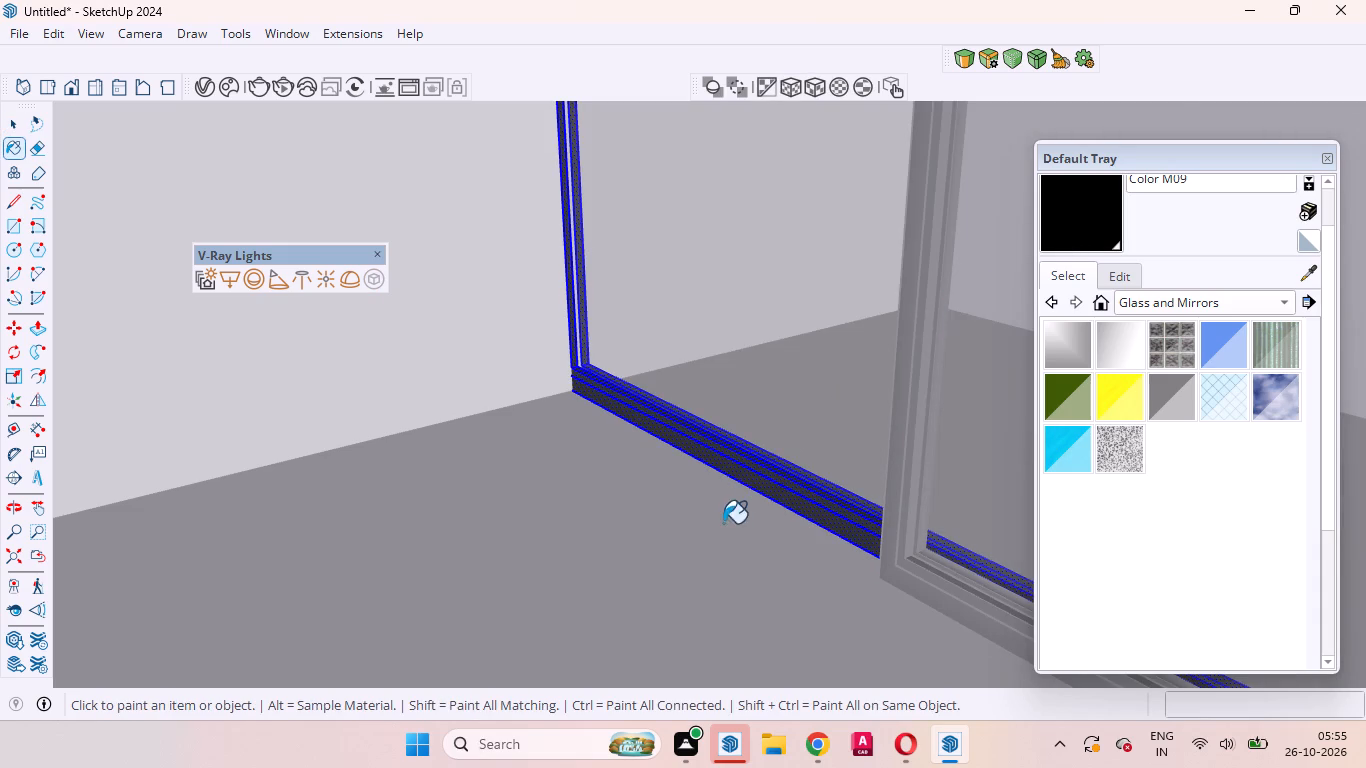
{"action": "scroll", "coordinate": [746, 496], "scroll_direction": "up", "scroll_amount": 9}
{"action": "left_click", "coordinate": [767, 434]}
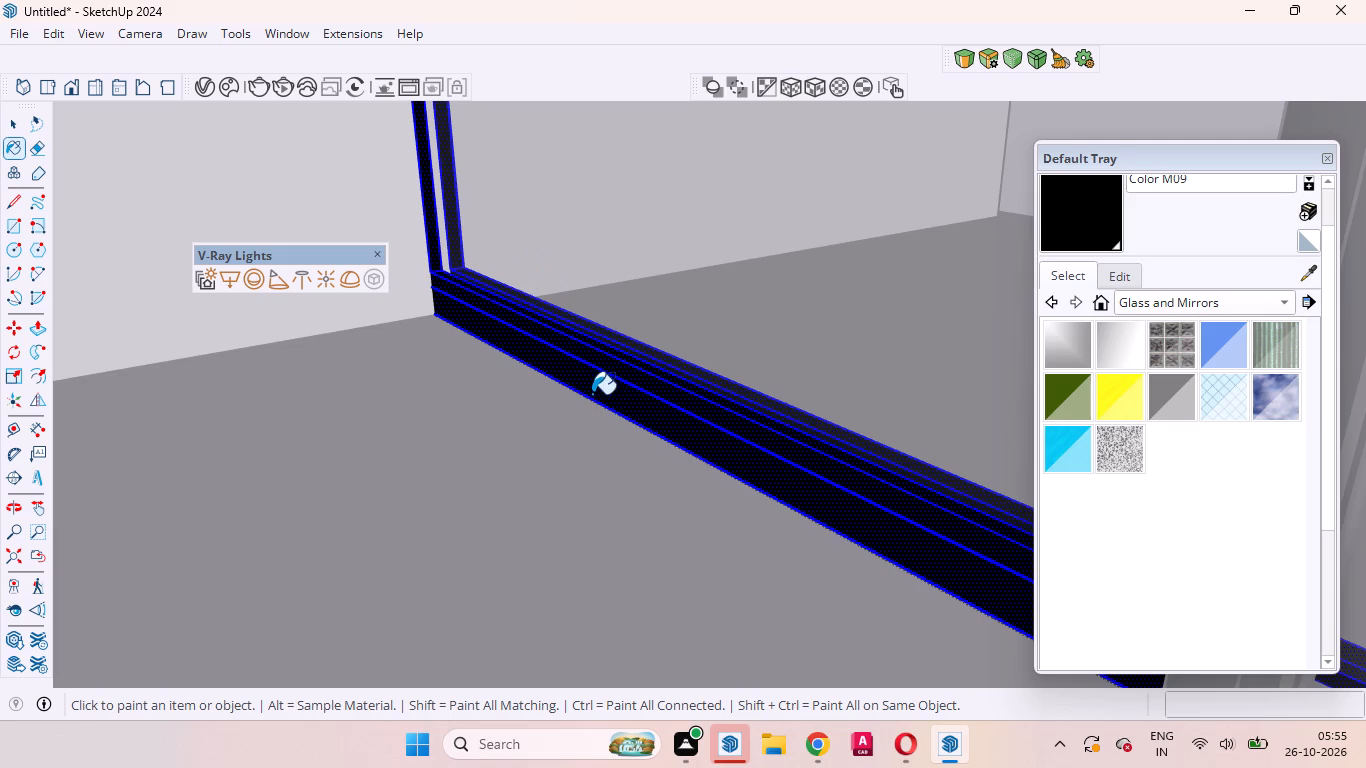
{"action": "key", "text": "space"}
{"action": "scroll", "coordinate": [619, 377], "scroll_direction": "down", "scroll_amount": 4}
{"action": "middle_click_drag", "start_coordinate": [658, 377], "coordinate": [638, 380]}
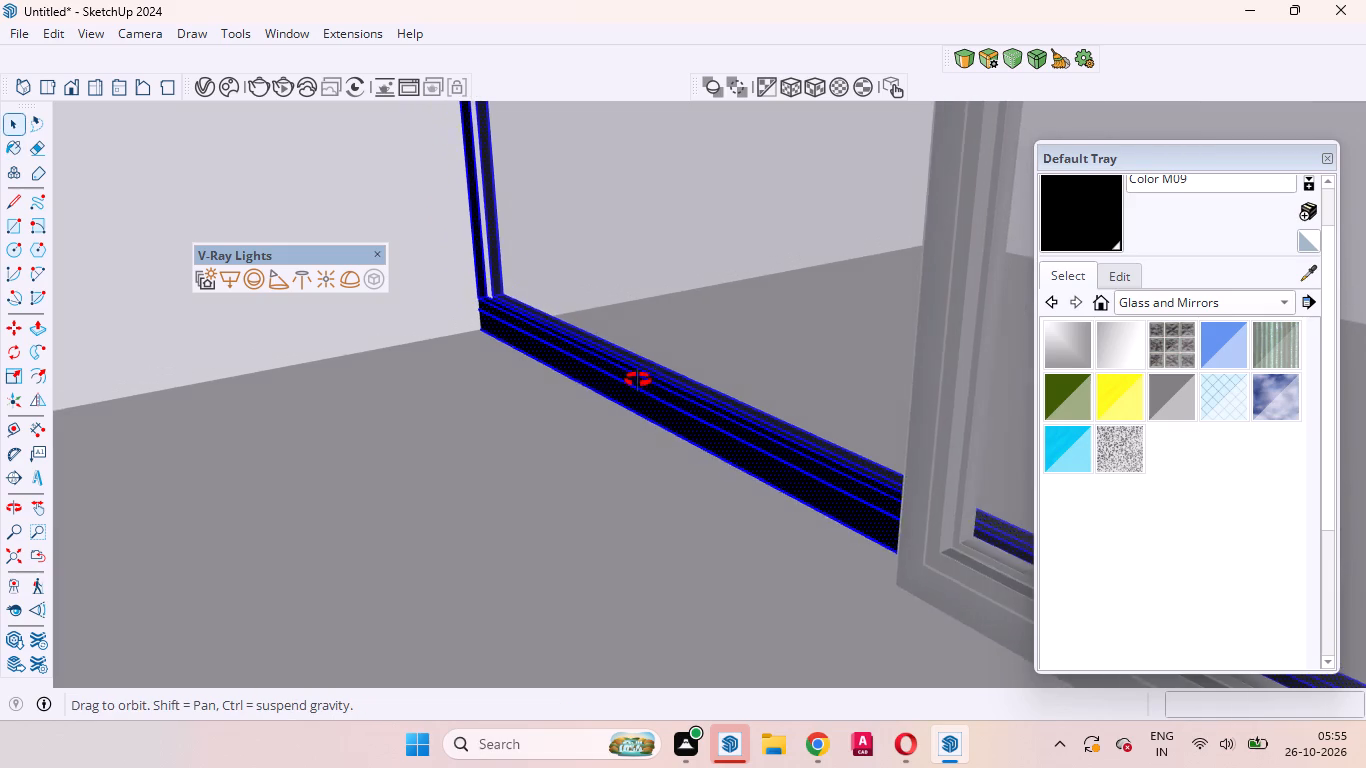
{"action": "middle_click_drag", "start_coordinate": [638, 380], "coordinate": [291, 417]}
{"action": "scroll", "coordinate": [324, 425], "scroll_direction": "up", "scroll_amount": 1}
{"action": "scroll", "coordinate": [340, 425], "scroll_direction": "down", "scroll_amount": 9}
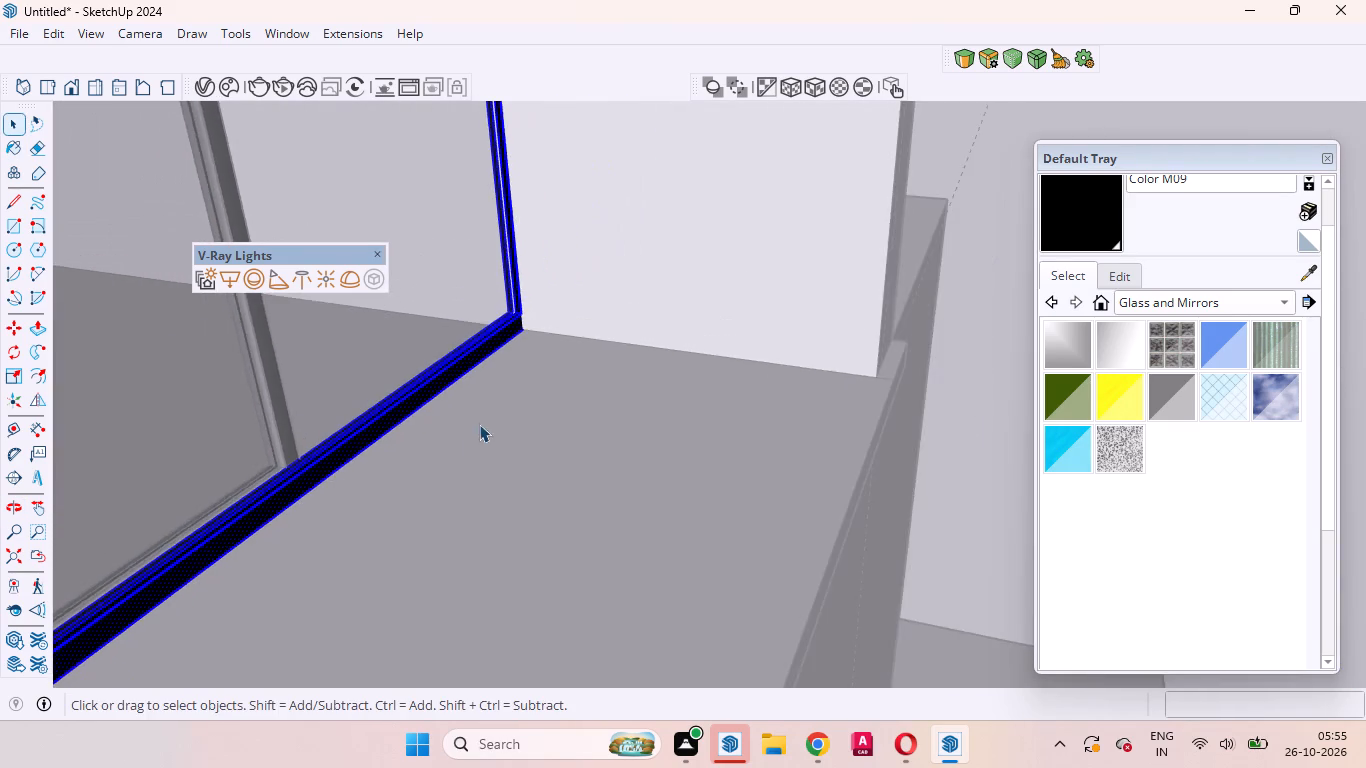
{"action": "middle_click_drag", "start_coordinate": [467, 440], "coordinate": [323, 448]}
{"action": "scroll", "coordinate": [326, 442], "scroll_direction": "up", "scroll_amount": 1}
{"action": "scroll", "coordinate": [344, 433], "scroll_direction": "down", "scroll_amount": 20}
{"action": "scroll", "coordinate": [344, 433], "scroll_direction": "down", "scroll_amount": 3}
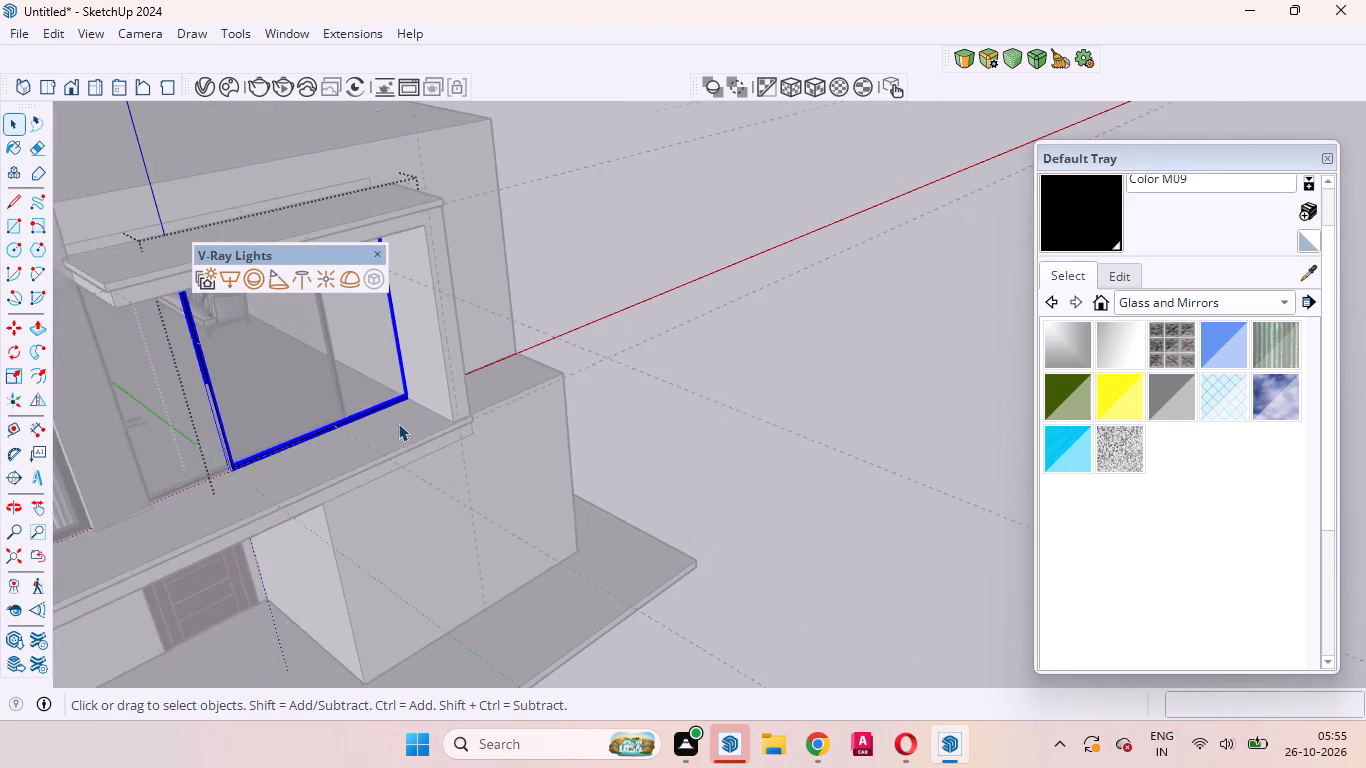
{"action": "scroll", "coordinate": [398, 423], "scroll_direction": "down", "scroll_amount": 3}
{"action": "left_click", "coordinate": [809, 413]}
Scale the front panel's frame to about 0.87 along the red axis from its edge nearest the slatted windows, then deselect it.
{"action": "scroll", "coordinate": [398, 456], "scroll_direction": "up", "scroll_amount": 4}
{"action": "scroll", "coordinate": [622, 417], "scroll_direction": "down", "scroll_amount": 5}
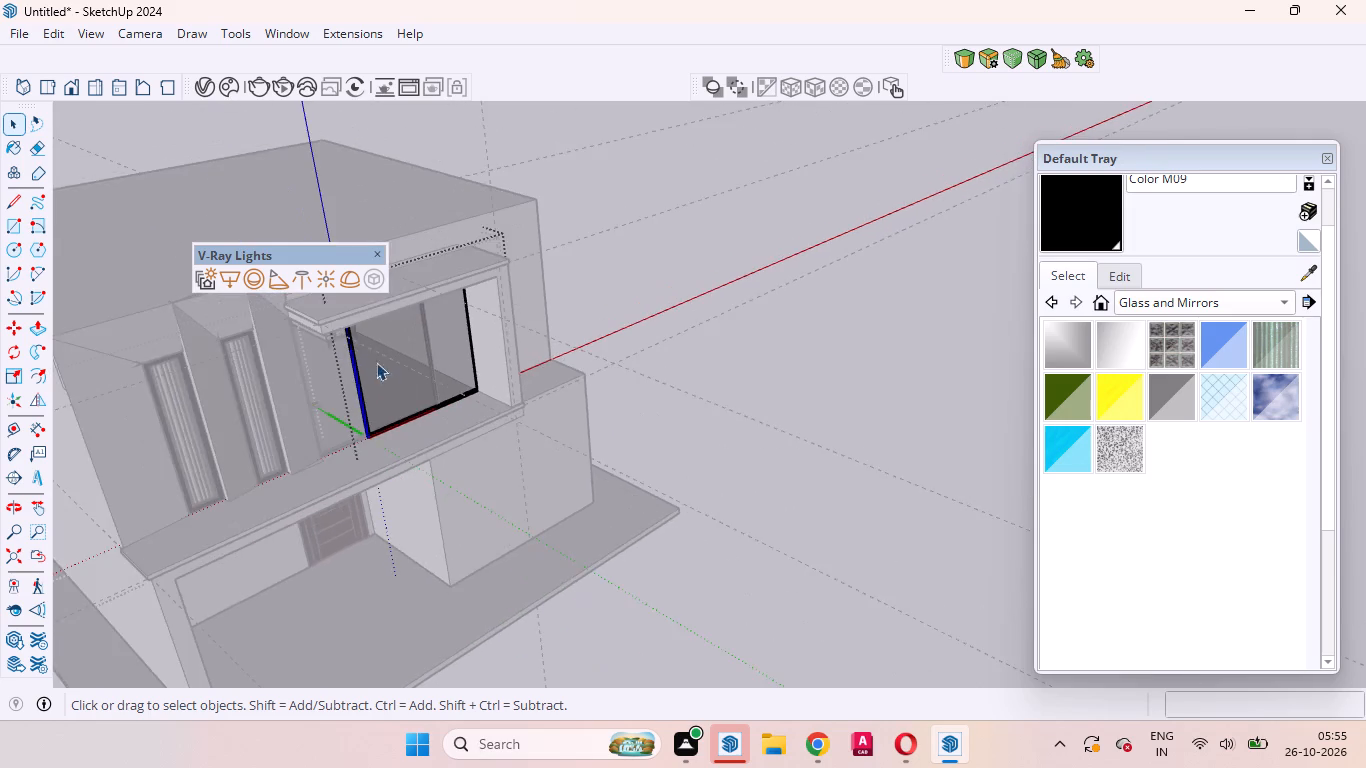
{"action": "scroll", "coordinate": [353, 352], "scroll_direction": "up", "scroll_amount": 5}
{"action": "middle_click_drag", "start_coordinate": [375, 377], "coordinate": [238, 330]}
{"action": "scroll", "coordinate": [374, 378], "scroll_direction": "up", "scroll_amount": 1}
{"action": "scroll", "coordinate": [420, 309], "scroll_direction": "up", "scroll_amount": 4}
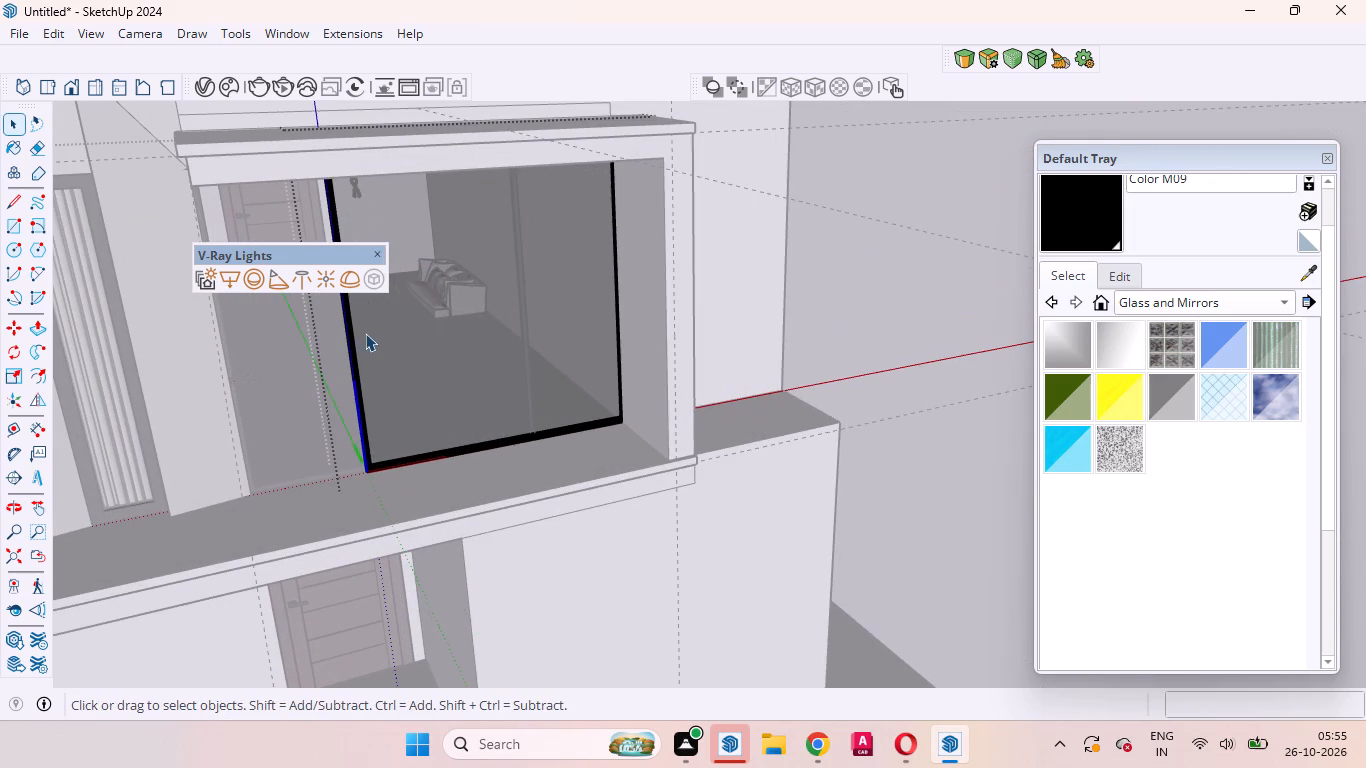
{"action": "left_click", "coordinate": [354, 333]}
{"action": "scroll", "coordinate": [603, 442], "scroll_direction": "down", "scroll_amount": 4}
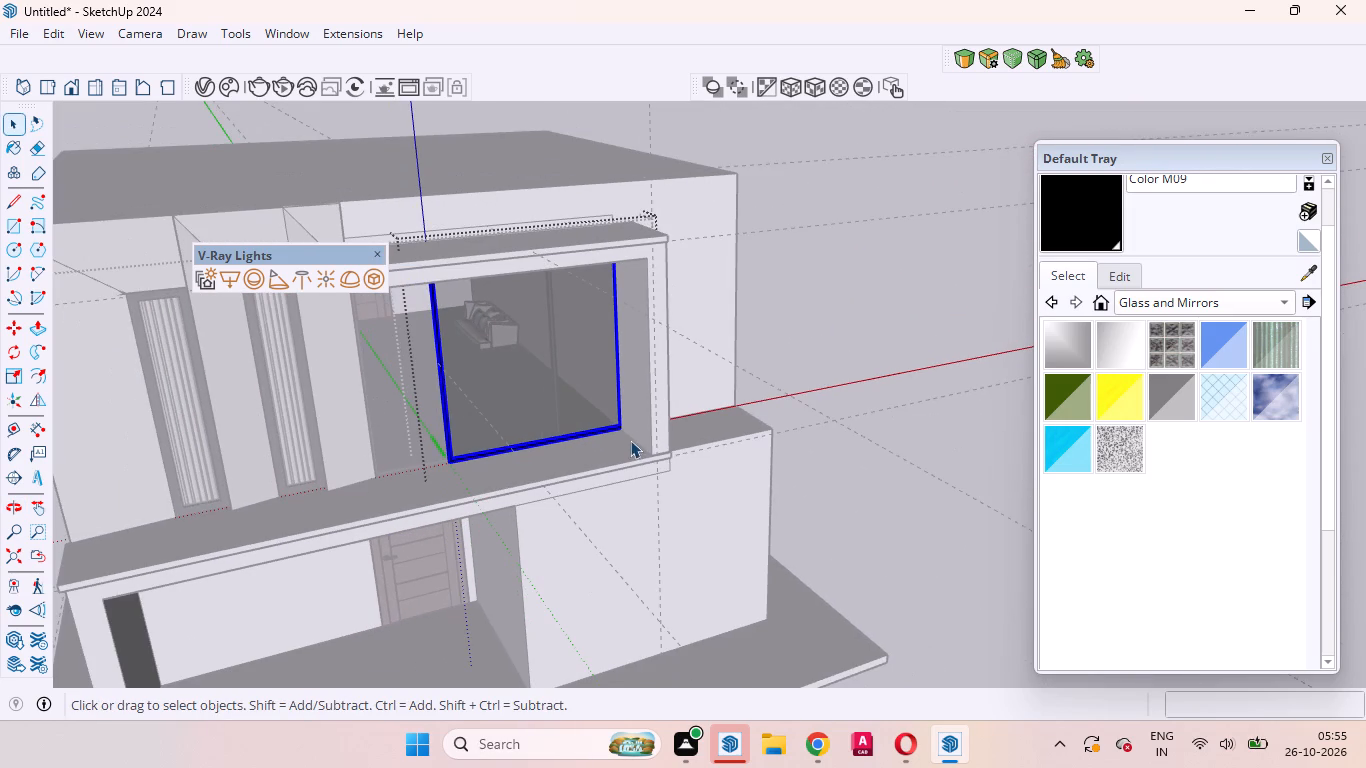
{"action": "key", "text": "s"}
{"action": "scroll", "coordinate": [369, 338], "scroll_direction": "up", "scroll_amount": 18}
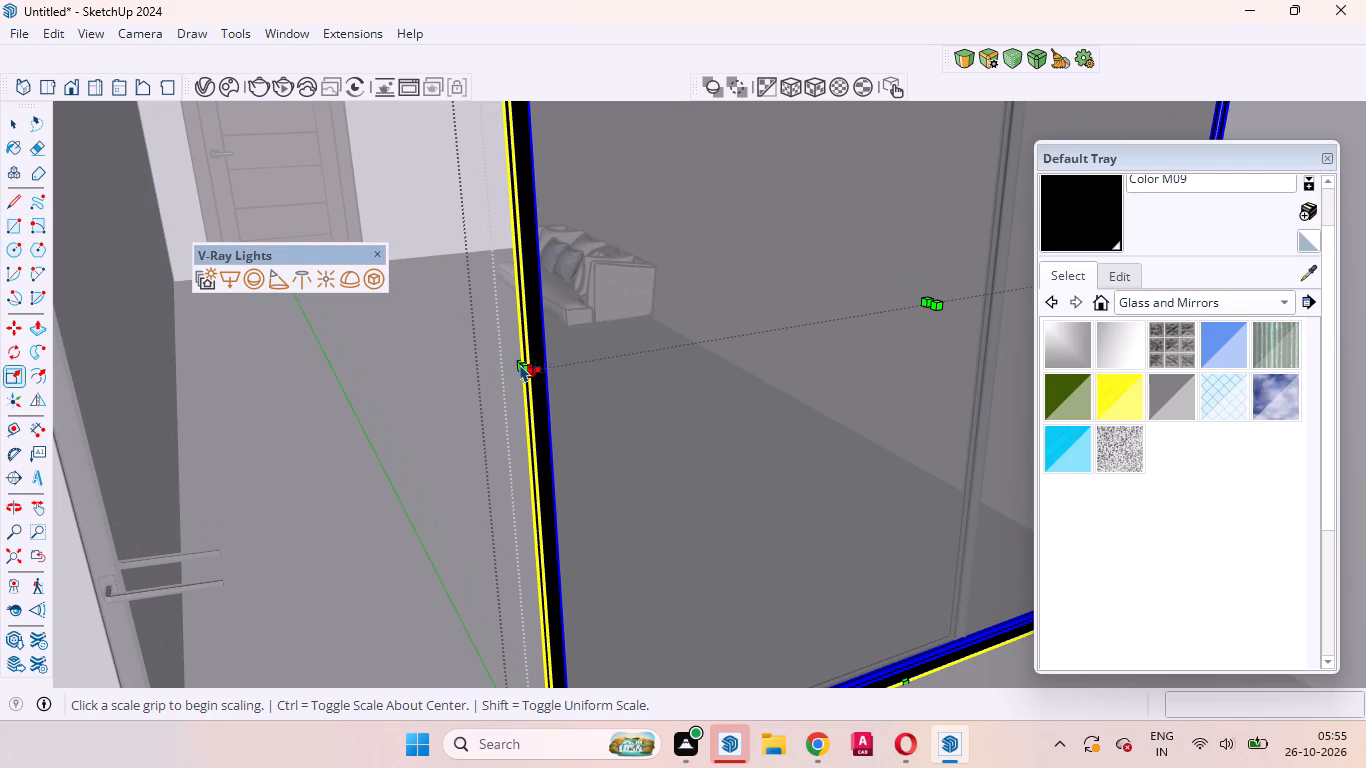
{"action": "left_click", "coordinate": [517, 359]}
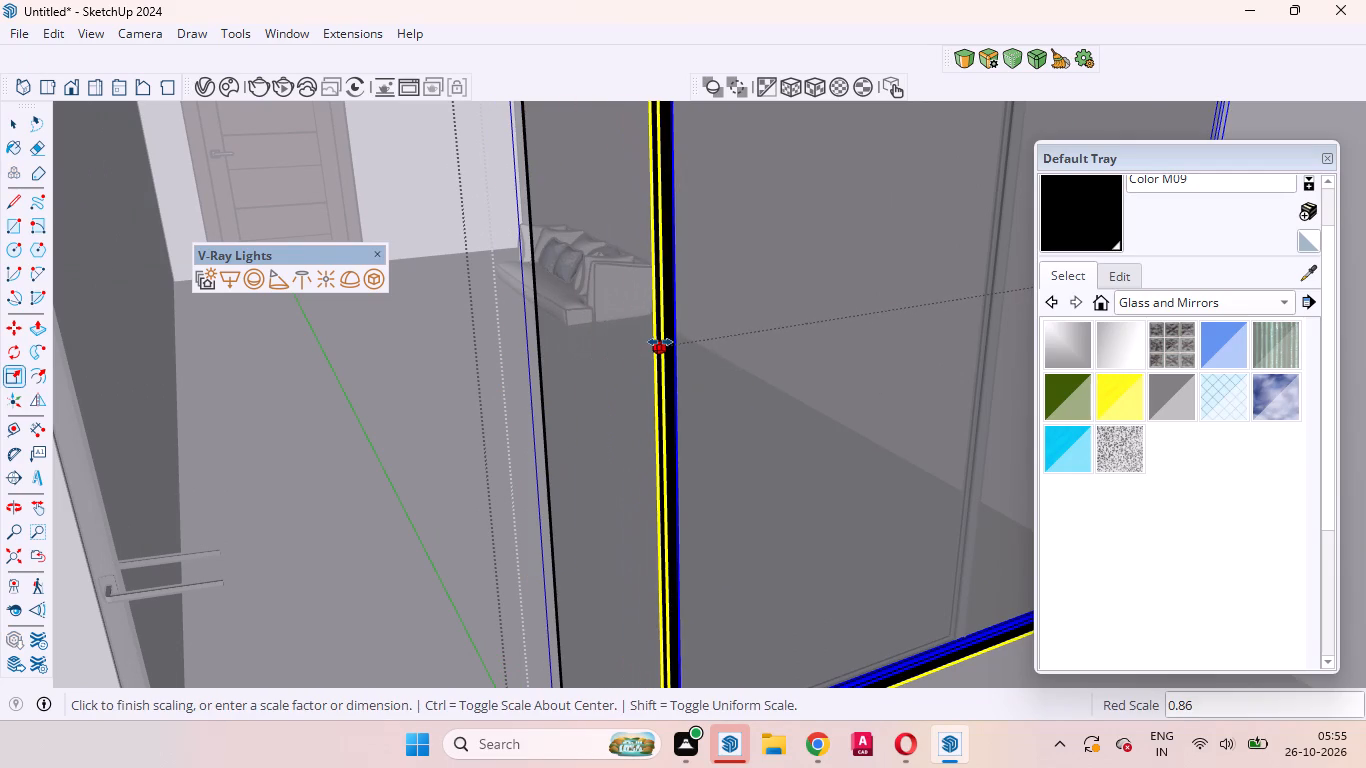
{"action": "left_click", "coordinate": [646, 342]}
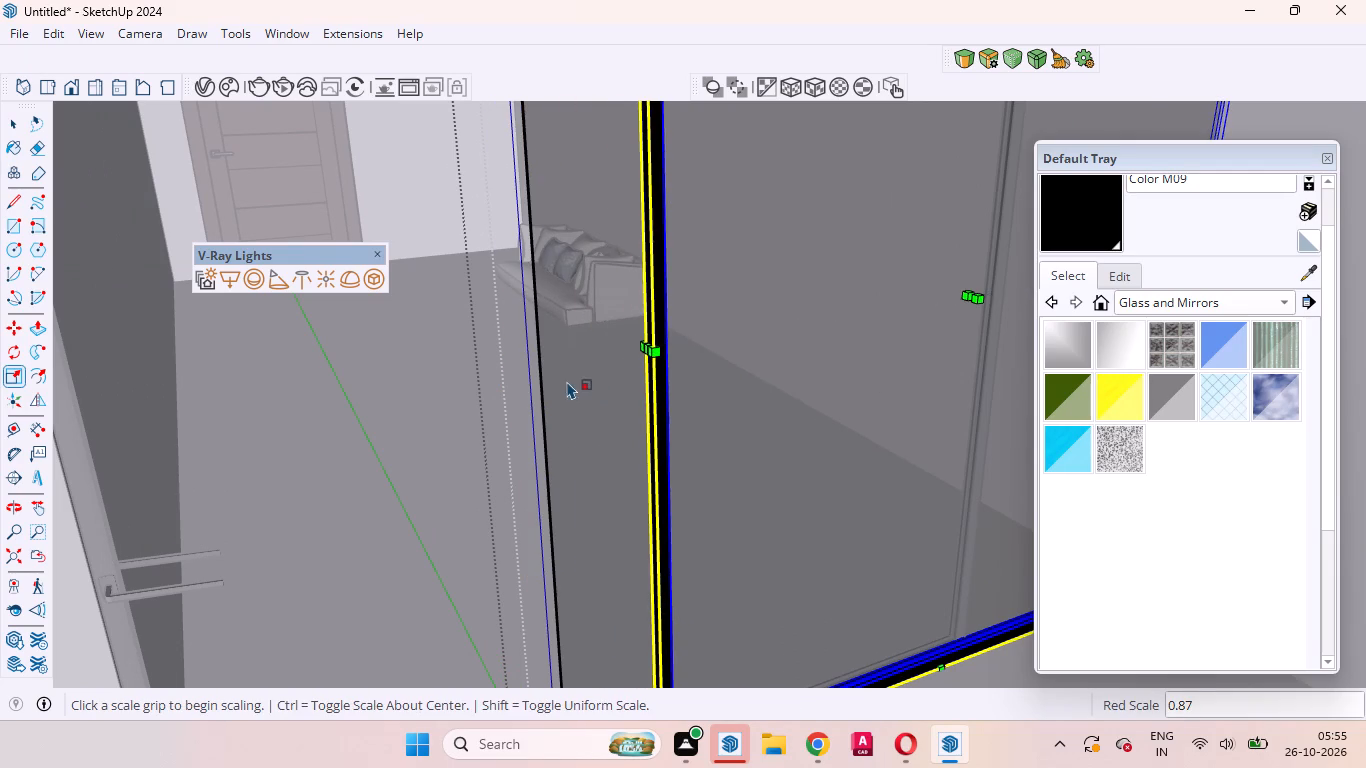
{"action": "key", "text": "space"}
{"action": "scroll", "coordinate": [479, 353], "scroll_direction": "down", "scroll_amount": 18}
{"action": "middle_click_drag", "start_coordinate": [677, 373], "coordinate": [567, 351]}
{"action": "scroll", "coordinate": [566, 348], "scroll_direction": "up", "scroll_amount": 1}
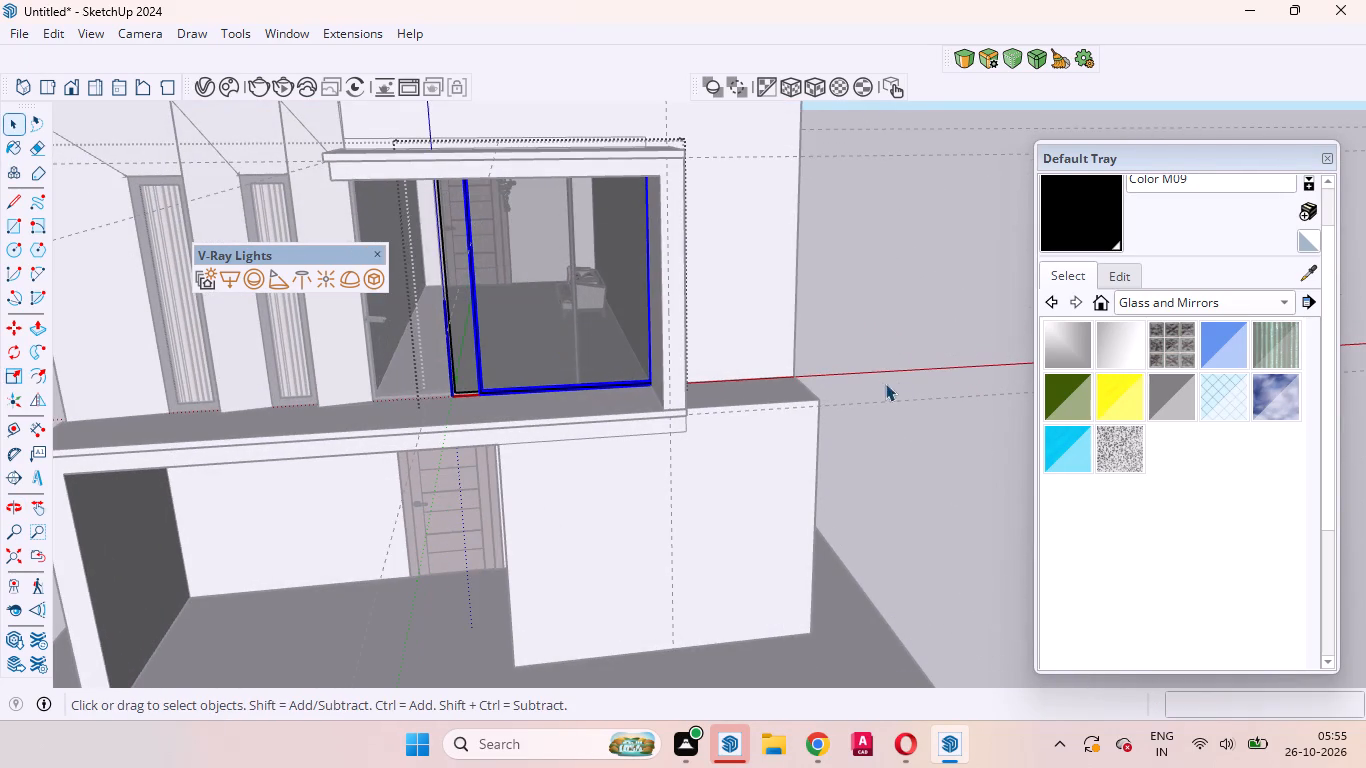
{"action": "left_click", "coordinate": [999, 383]}
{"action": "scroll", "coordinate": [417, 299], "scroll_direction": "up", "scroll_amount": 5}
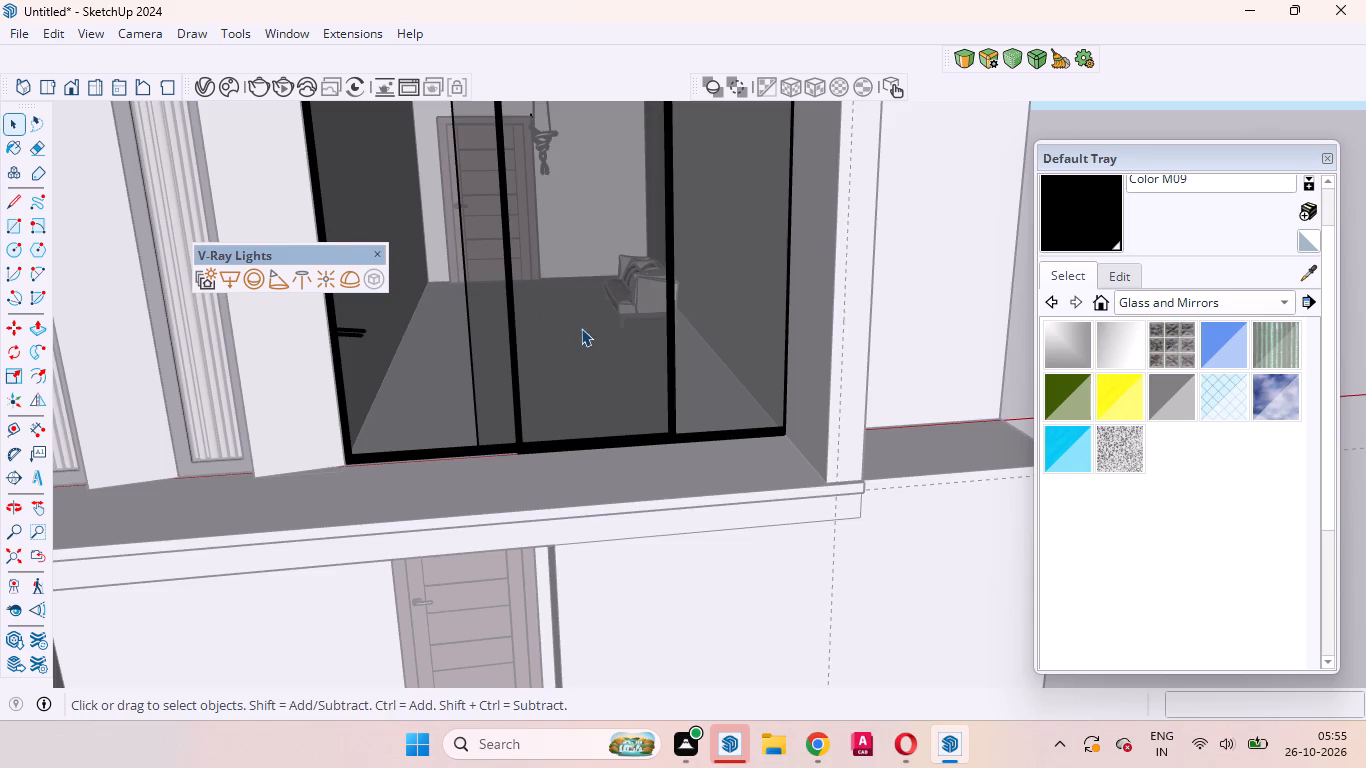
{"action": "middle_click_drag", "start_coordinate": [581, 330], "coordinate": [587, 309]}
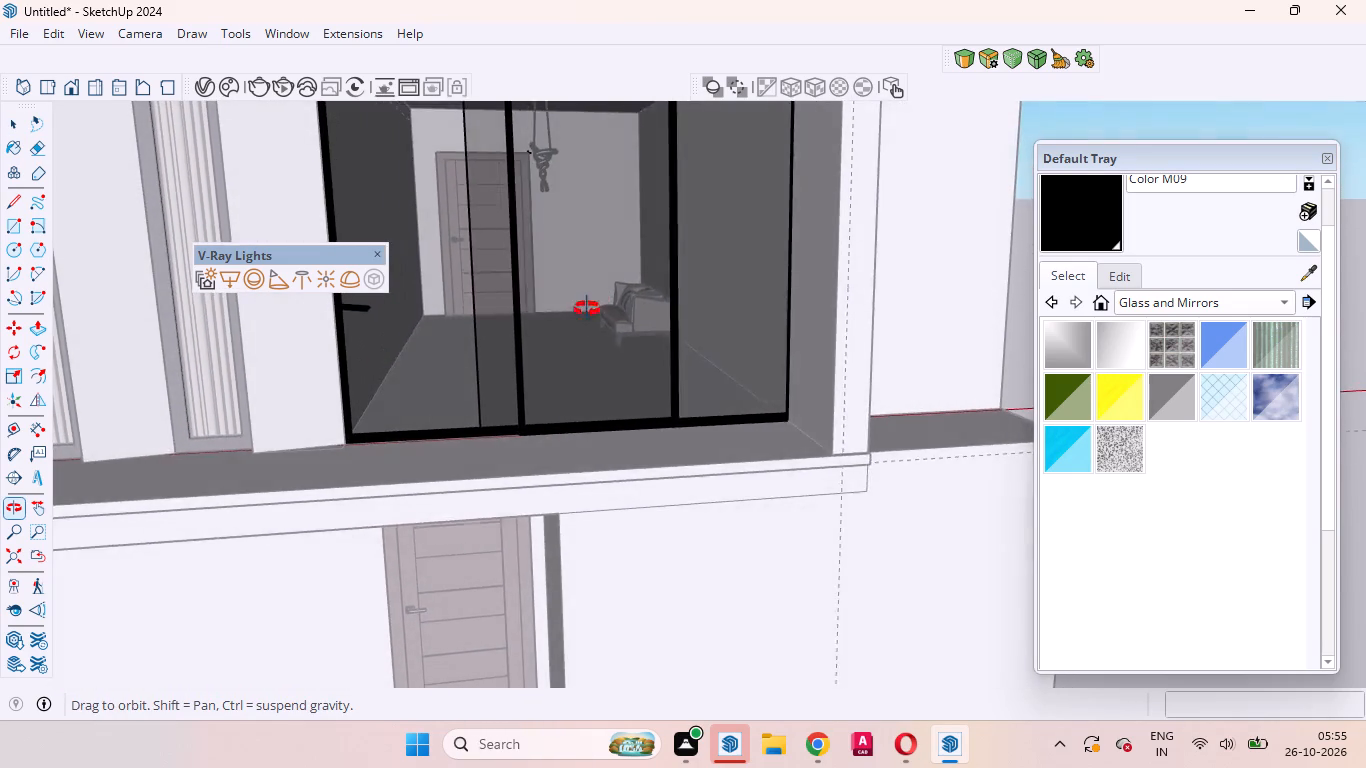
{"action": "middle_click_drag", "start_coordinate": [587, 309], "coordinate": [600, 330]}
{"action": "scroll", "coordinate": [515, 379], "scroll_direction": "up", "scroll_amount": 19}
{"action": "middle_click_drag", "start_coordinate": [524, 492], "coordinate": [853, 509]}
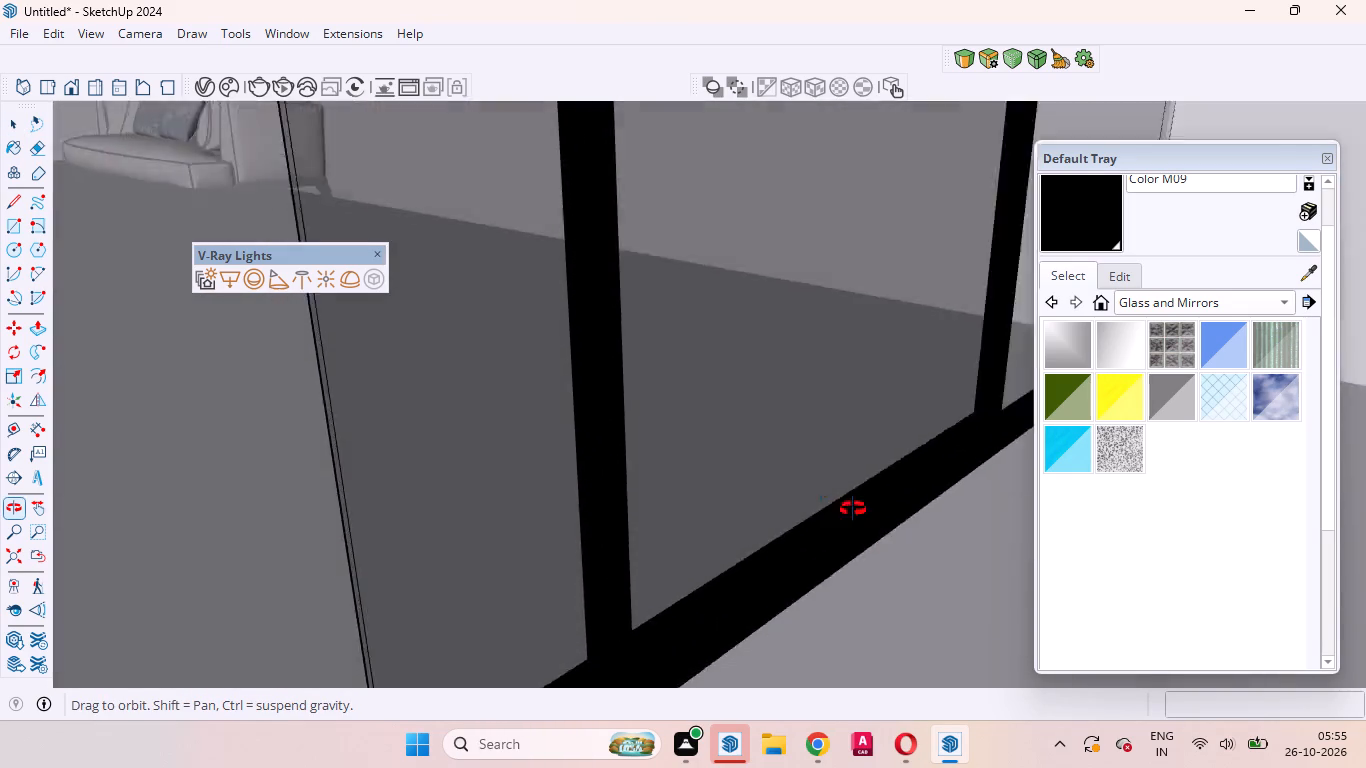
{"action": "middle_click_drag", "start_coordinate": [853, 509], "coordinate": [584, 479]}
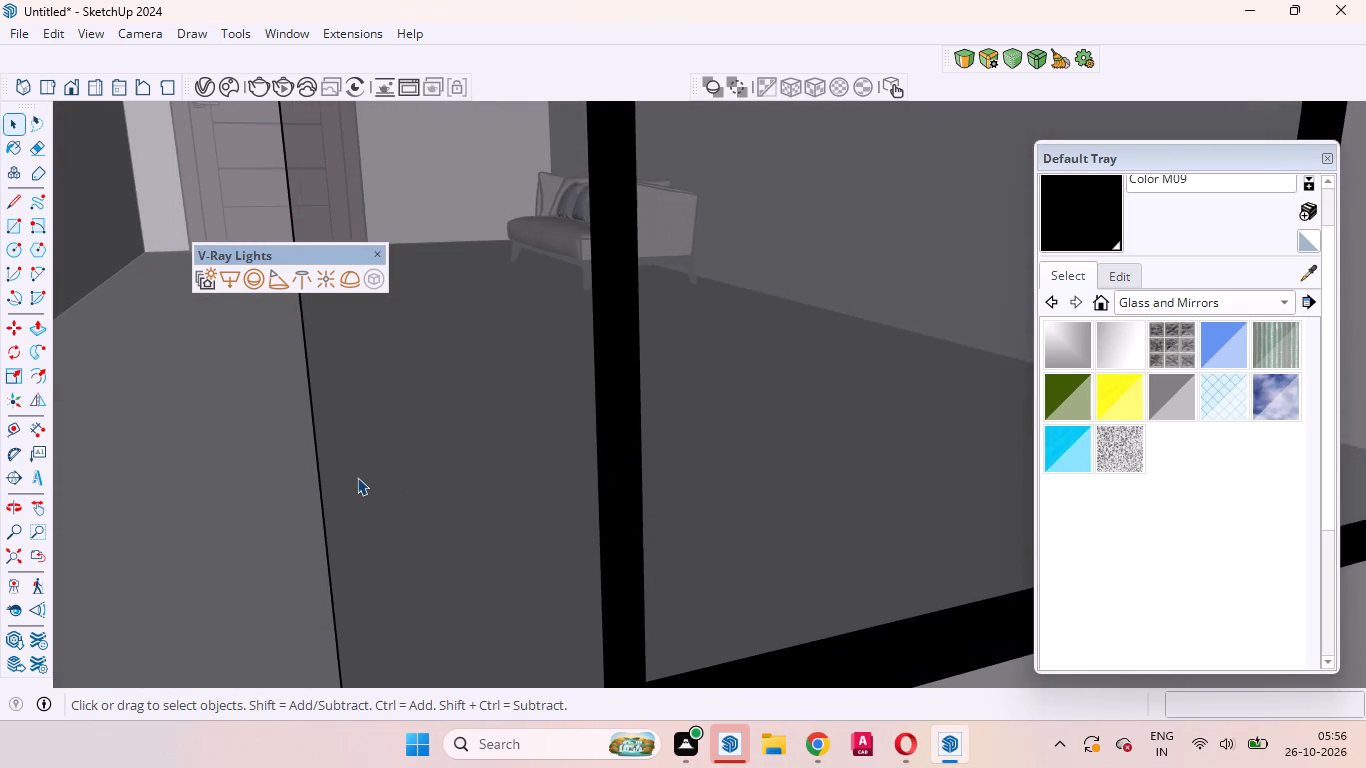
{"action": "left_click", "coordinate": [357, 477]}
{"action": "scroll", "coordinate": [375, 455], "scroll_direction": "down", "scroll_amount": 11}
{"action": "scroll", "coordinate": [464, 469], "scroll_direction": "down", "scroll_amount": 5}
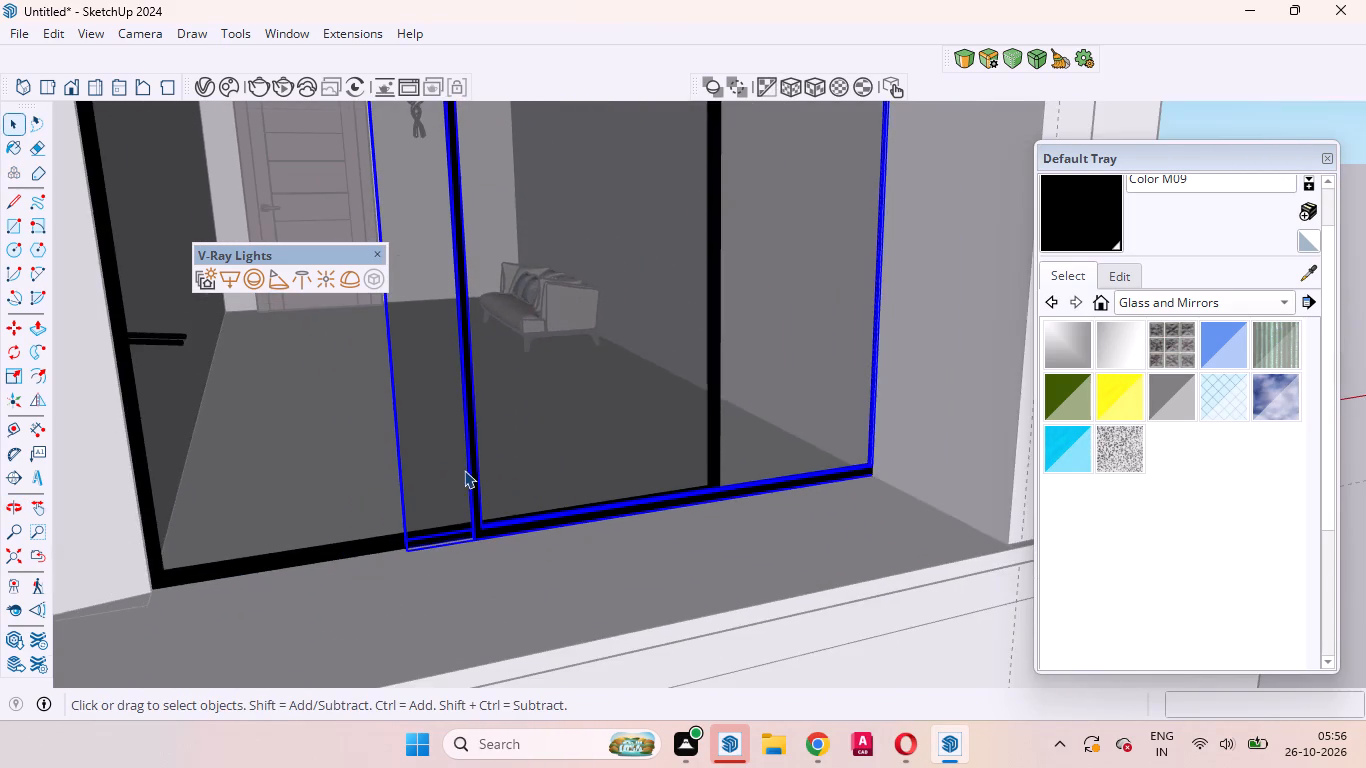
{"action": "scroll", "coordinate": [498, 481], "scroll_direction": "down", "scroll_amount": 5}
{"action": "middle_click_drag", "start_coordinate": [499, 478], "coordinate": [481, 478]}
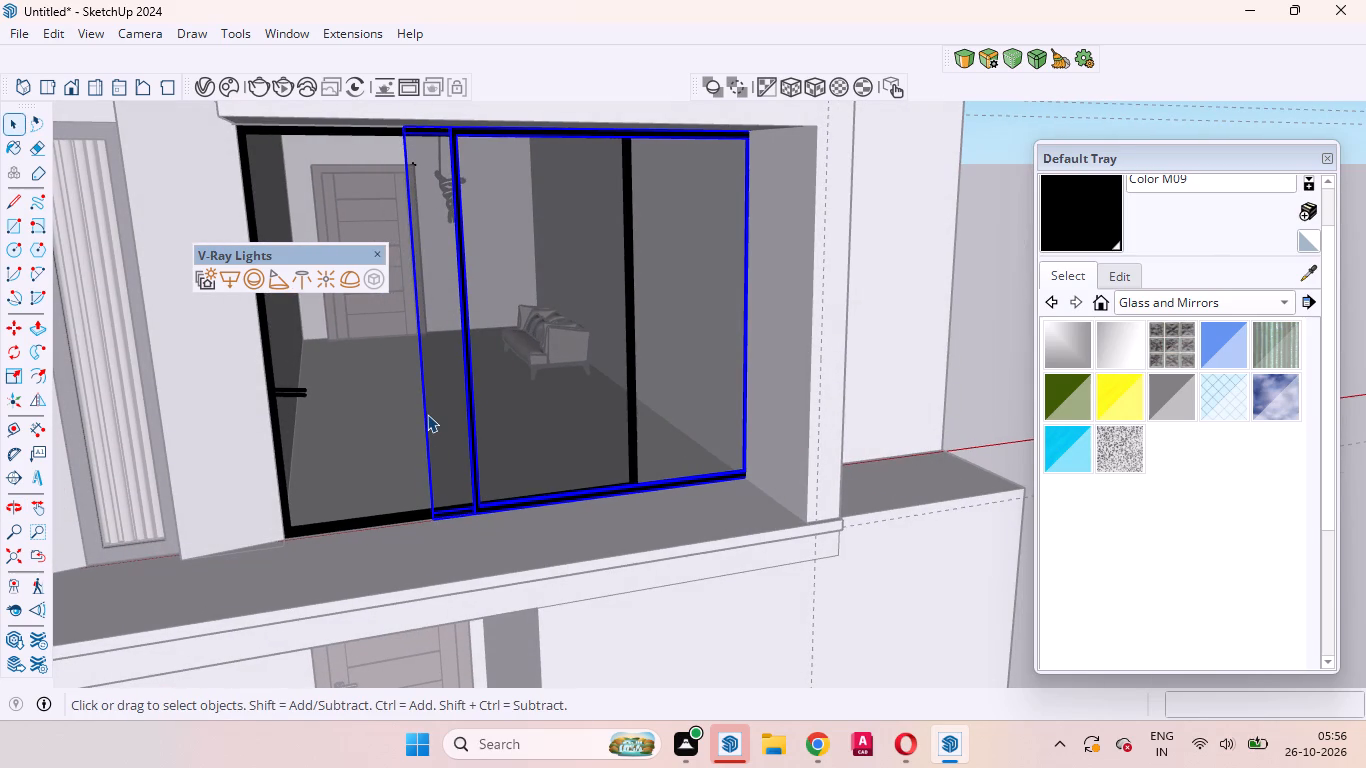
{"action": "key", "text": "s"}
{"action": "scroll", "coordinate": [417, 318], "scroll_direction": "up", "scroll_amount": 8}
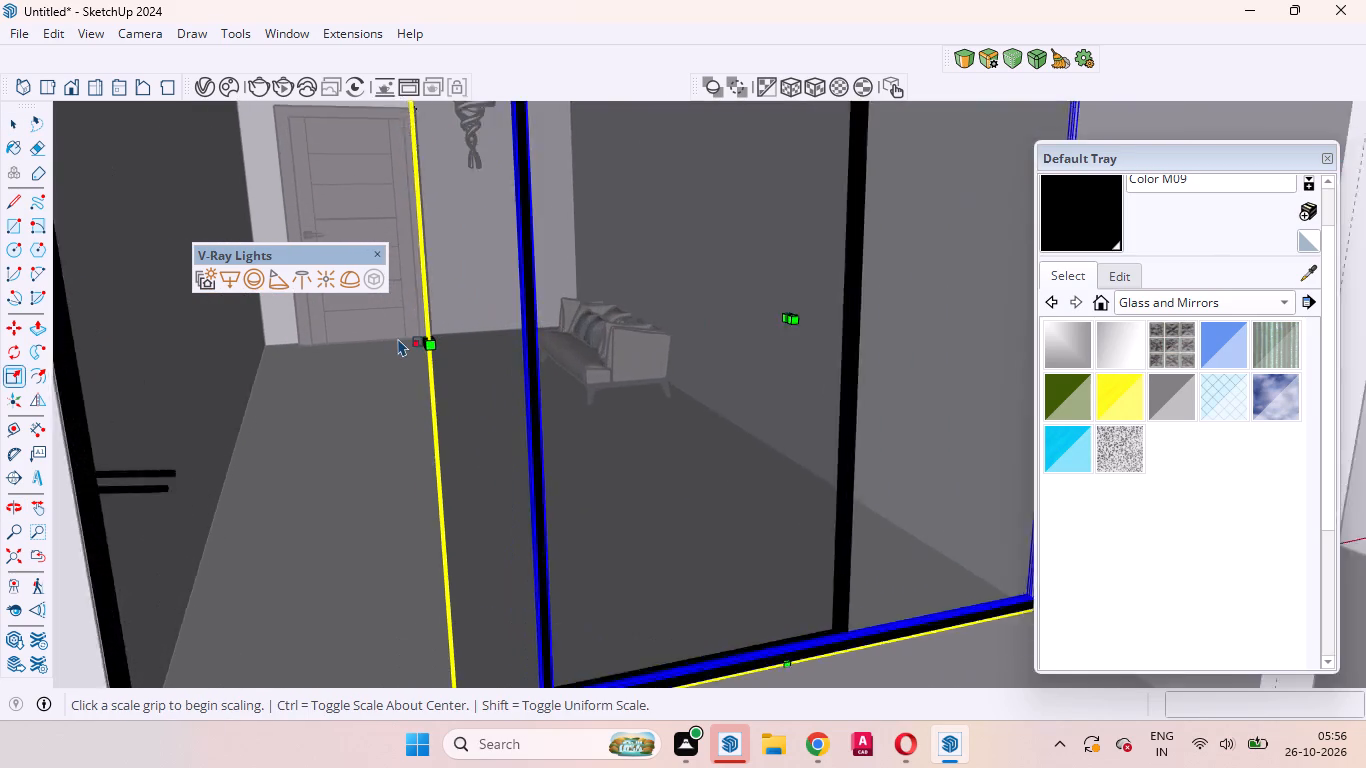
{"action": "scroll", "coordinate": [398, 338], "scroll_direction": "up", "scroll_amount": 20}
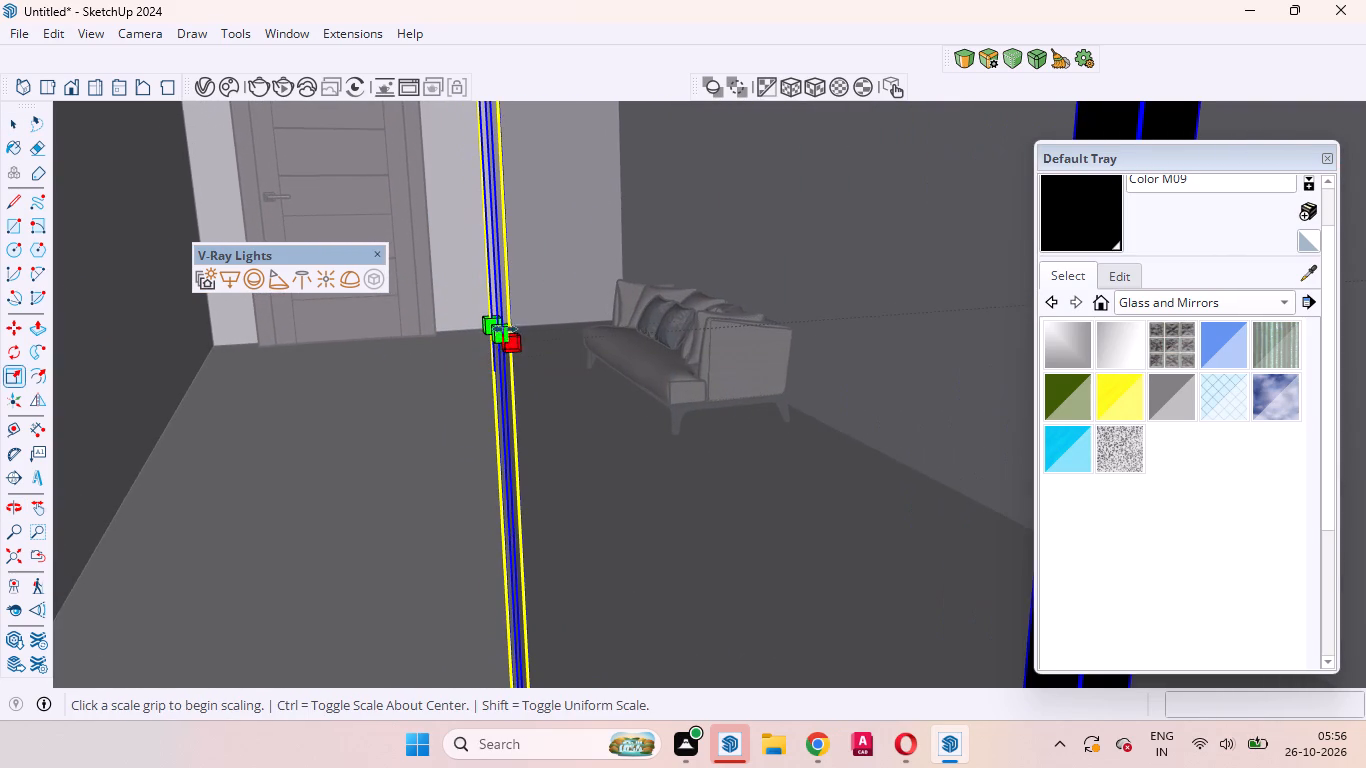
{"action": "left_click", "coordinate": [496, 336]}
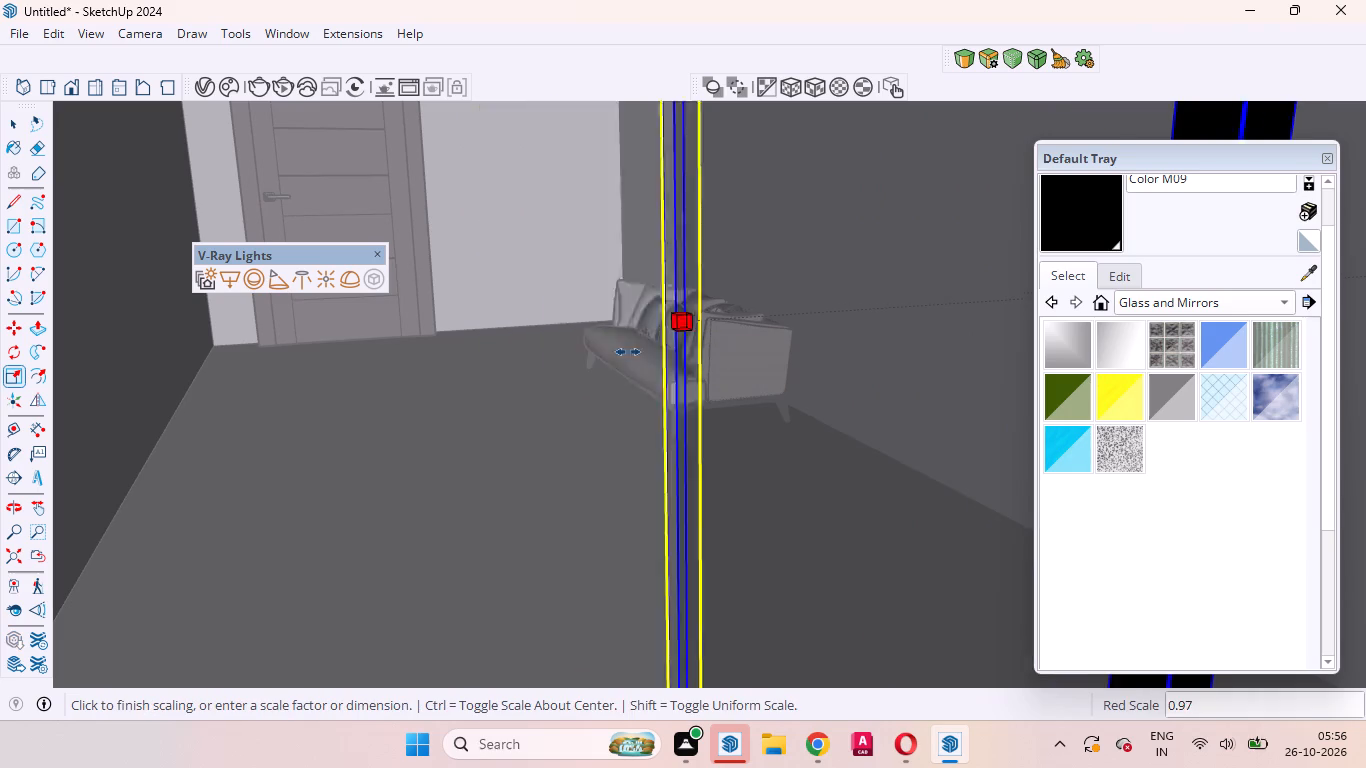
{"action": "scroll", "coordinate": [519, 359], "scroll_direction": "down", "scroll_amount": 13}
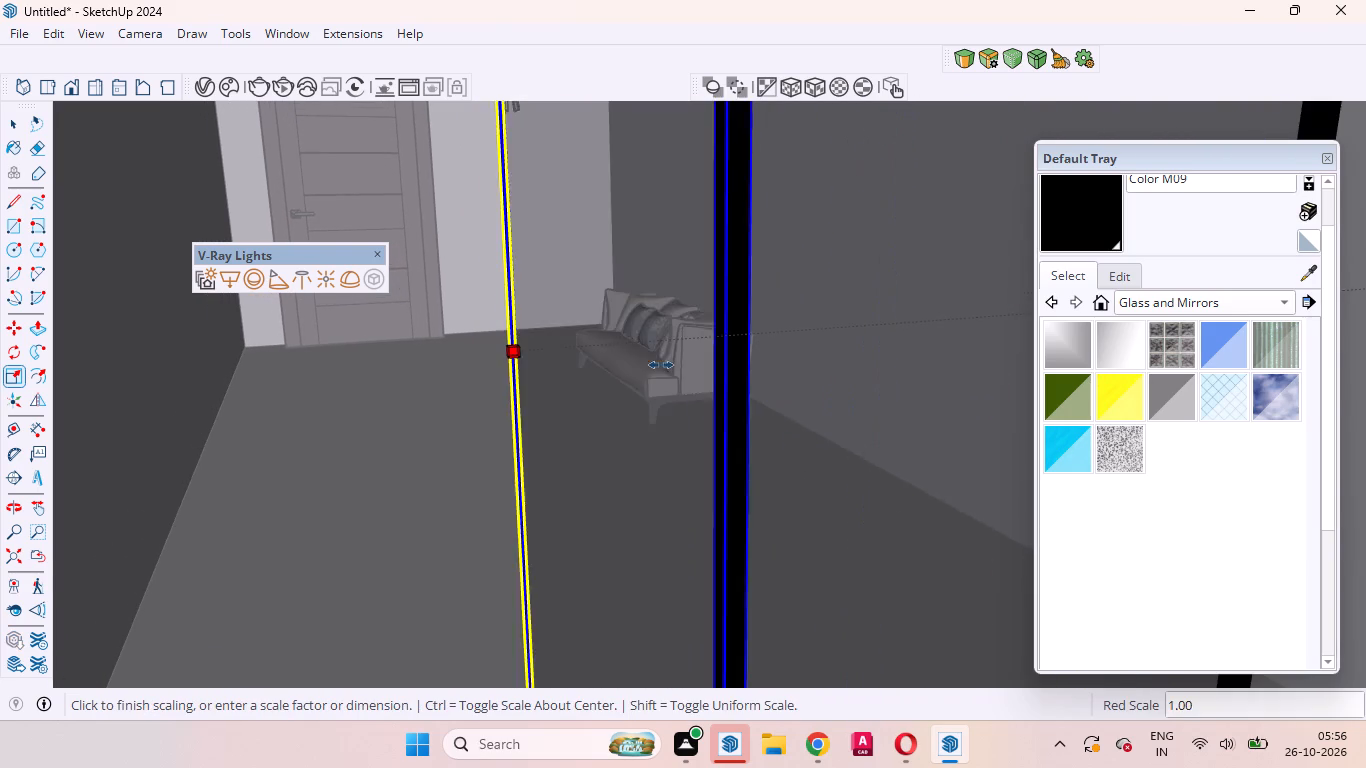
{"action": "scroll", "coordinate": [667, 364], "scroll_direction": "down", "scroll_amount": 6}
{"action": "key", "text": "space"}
Scale only the front sliding panel's glass pane to about 0.85 along the red axis so it meets the frame, and leave the group.
{"action": "triple_click", "coordinate": [616, 361]}
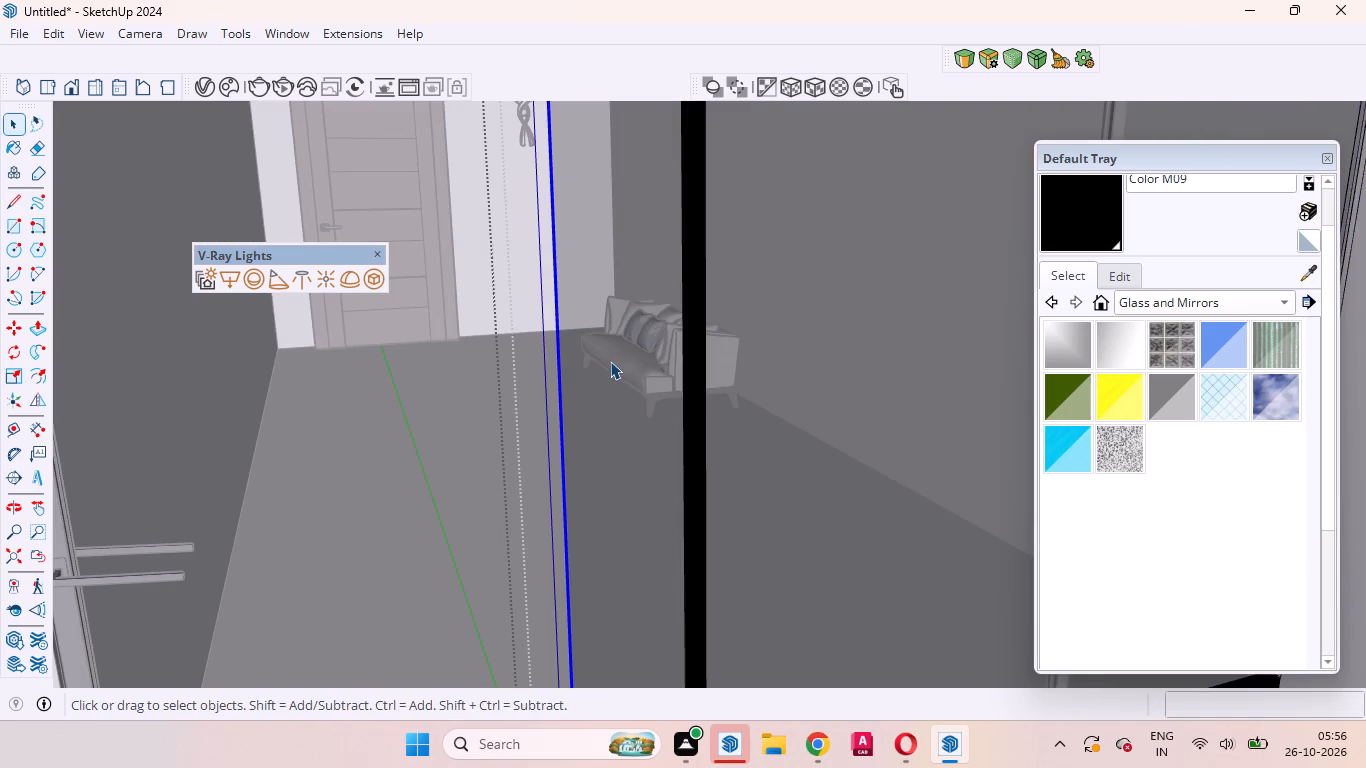
{"action": "key", "text": "s"}
{"action": "scroll", "coordinate": [534, 345], "scroll_direction": "up", "scroll_amount": 17}
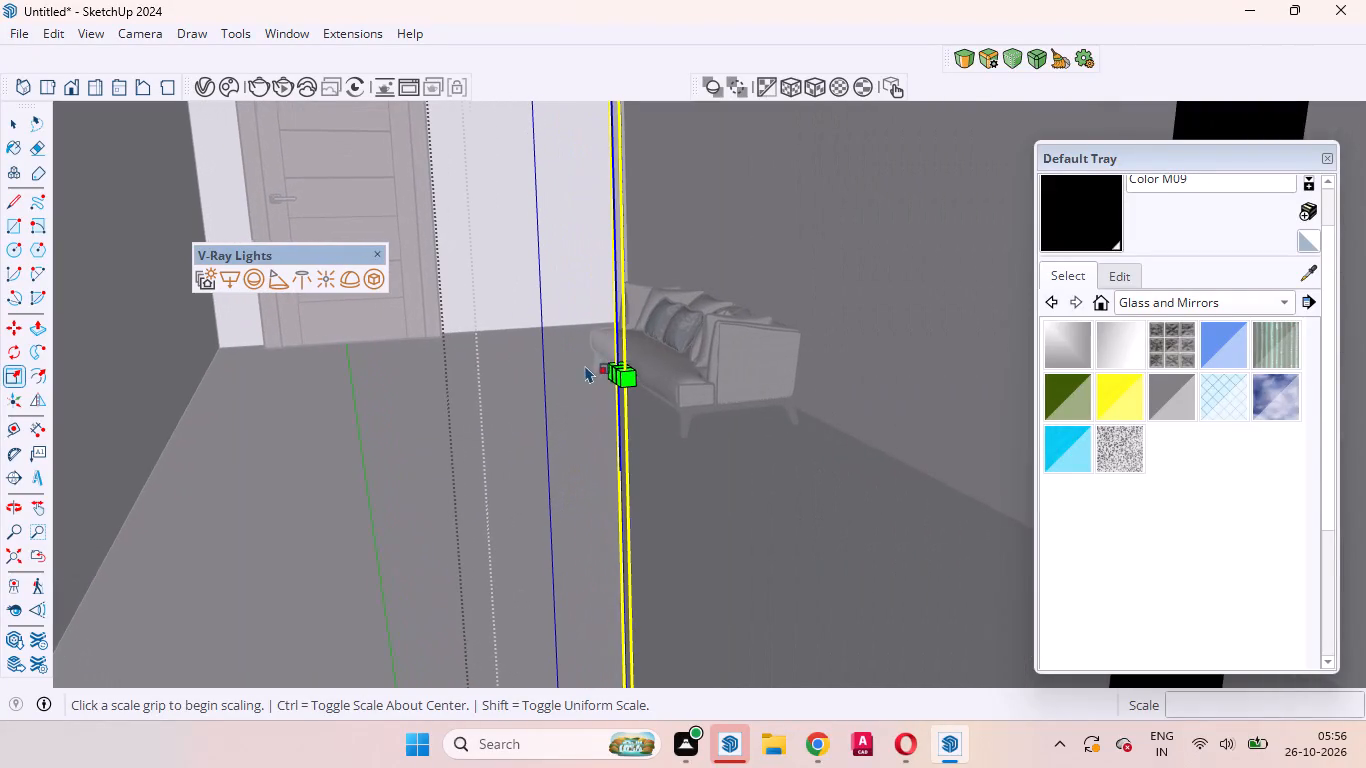
{"action": "left_click", "coordinate": [615, 368]}
{"action": "scroll", "coordinate": [680, 379], "scroll_direction": "down", "scroll_amount": 4}
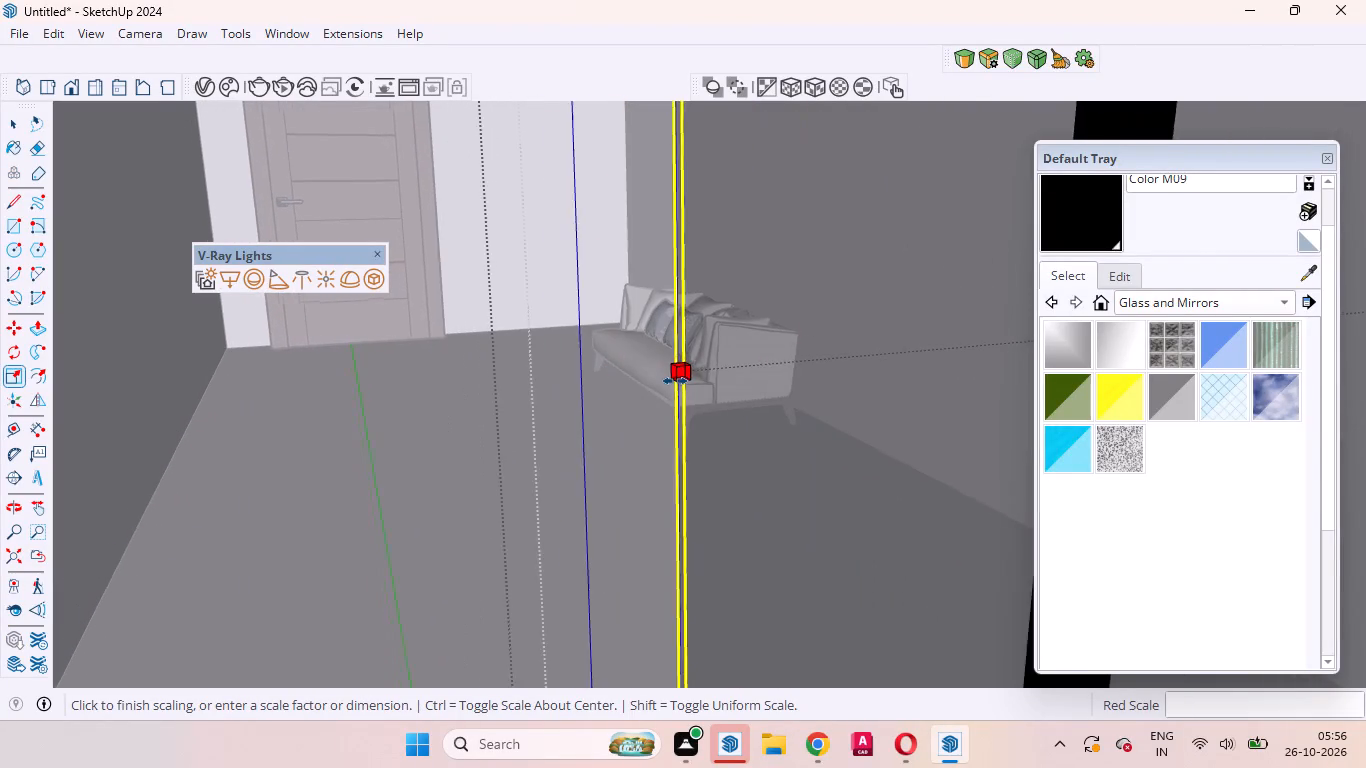
{"action": "scroll", "coordinate": [675, 381], "scroll_direction": "down", "scroll_amount": 15}
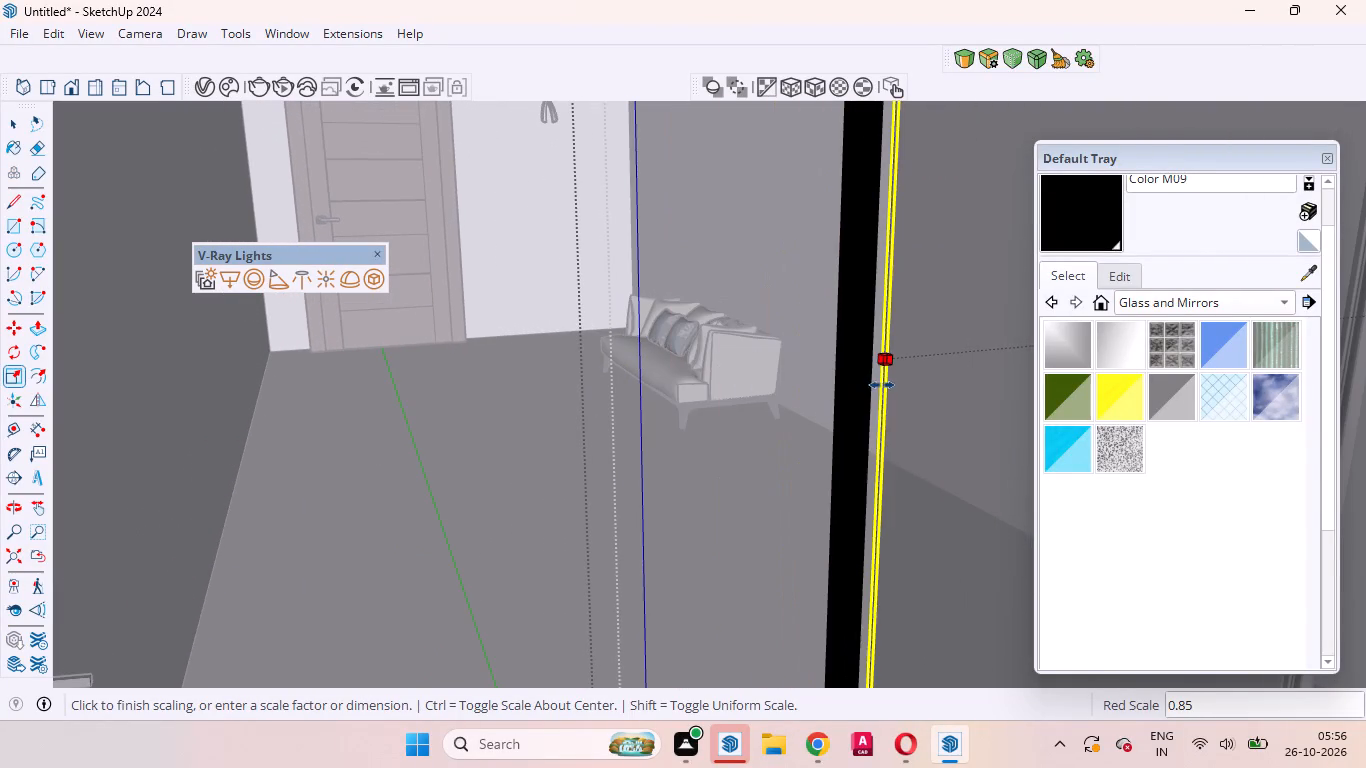
{"action": "left_click", "coordinate": [875, 383]}
{"action": "key", "text": "space"}
{"action": "scroll", "coordinate": [577, 424], "scroll_direction": "down", "scroll_amount": 5}
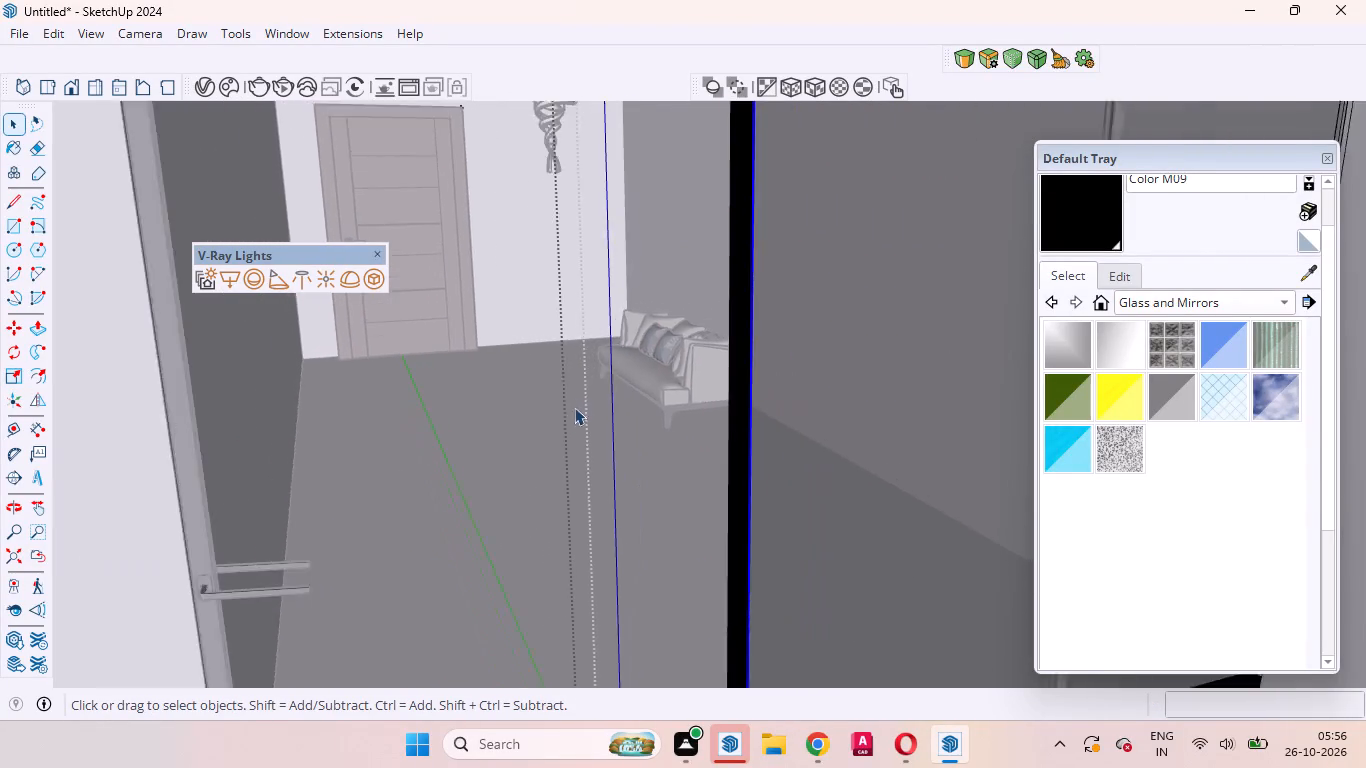
{"action": "scroll", "coordinate": [574, 407], "scroll_direction": "down", "scroll_amount": 19}
{"action": "scroll", "coordinate": [536, 392], "scroll_direction": "up", "scroll_amount": 1}
{"action": "scroll", "coordinate": [536, 392], "scroll_direction": "down", "scroll_amount": 3}
{"action": "double_click", "coordinate": [951, 374]}
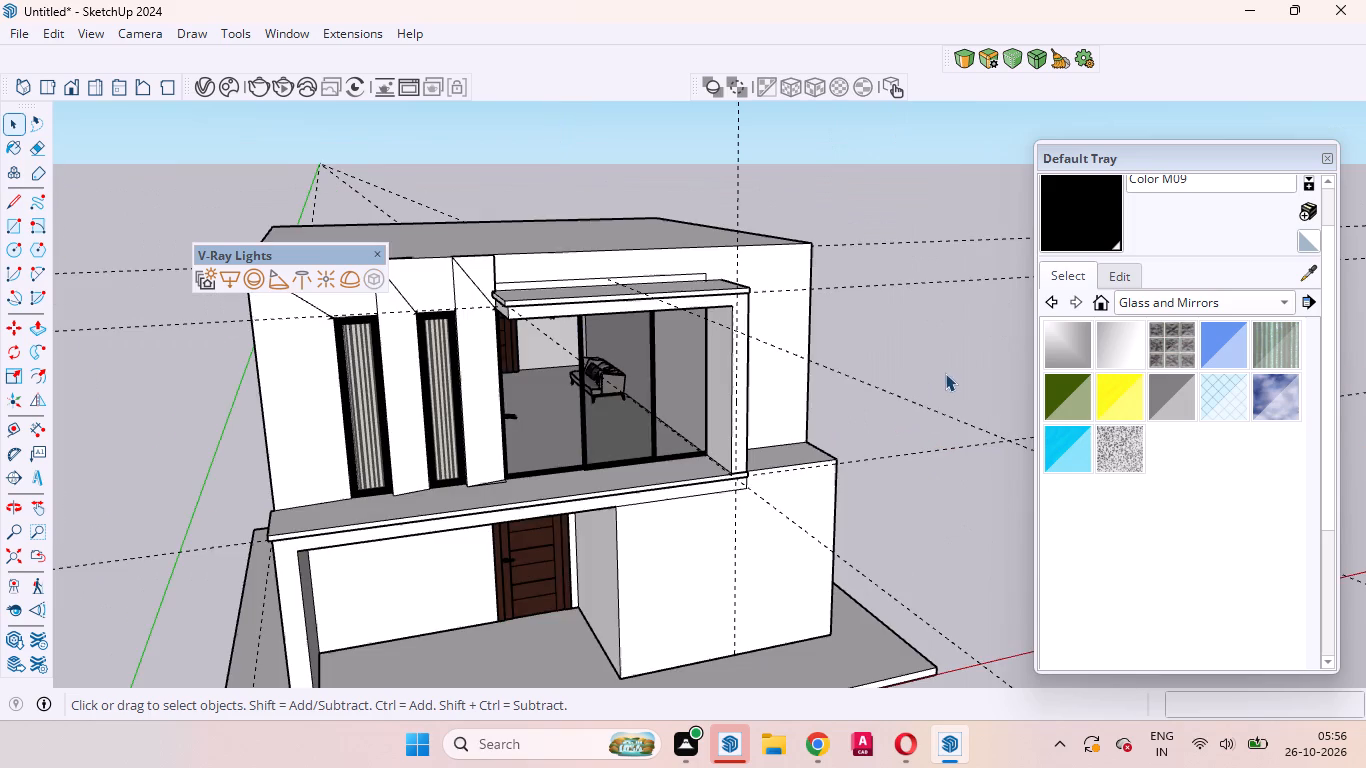
Select the whole sliding window in the upper front opening and examine its panels and lower frame from outside.
{"action": "middle_click_drag", "start_coordinate": [837, 449], "coordinate": [719, 400]}
{"action": "scroll", "coordinate": [534, 400], "scroll_direction": "up", "scroll_amount": 5}
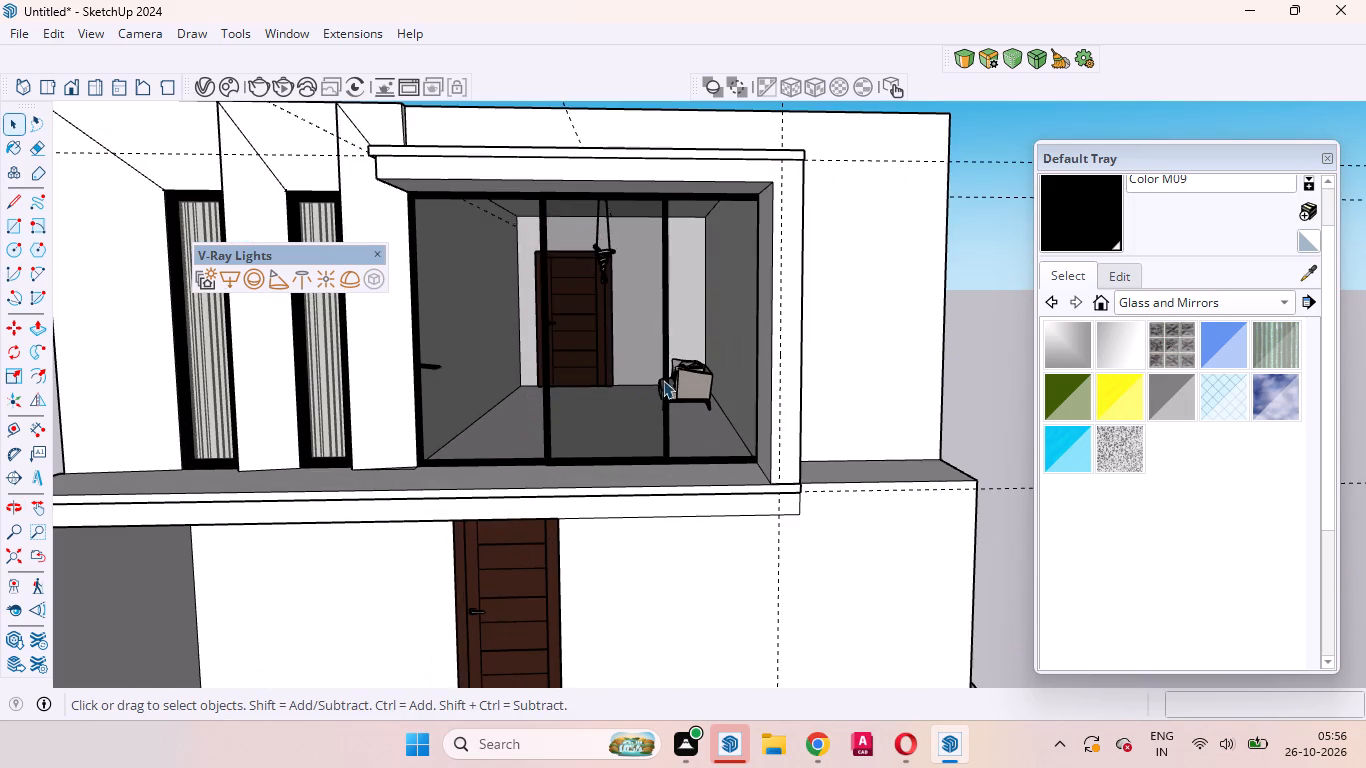
{"action": "scroll", "coordinate": [693, 389], "scroll_direction": "down", "scroll_amount": 4}
{"action": "scroll", "coordinate": [612, 375], "scroll_direction": "up", "scroll_amount": 3}
{"action": "scroll", "coordinate": [500, 408], "scroll_direction": "up", "scroll_amount": 4}
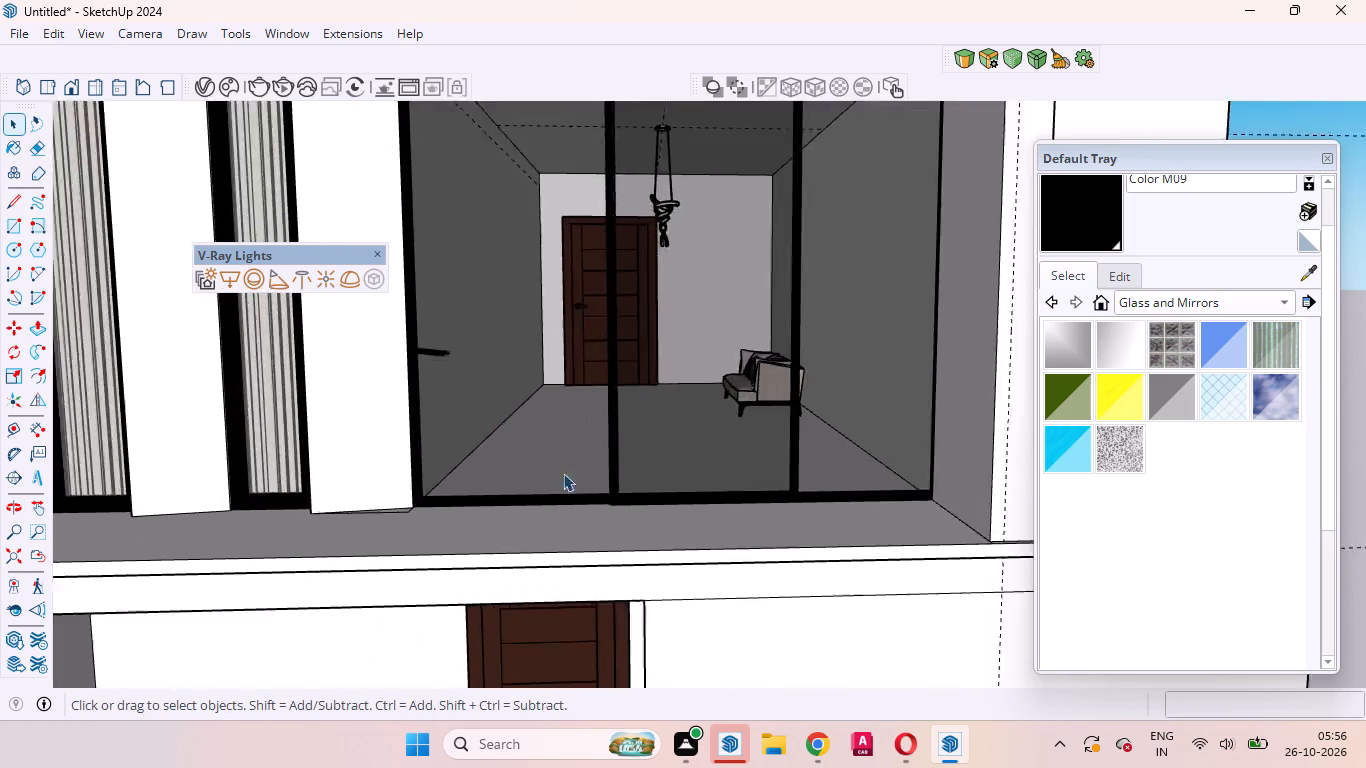
{"action": "scroll", "coordinate": [563, 473], "scroll_direction": "up", "scroll_amount": 6}
{"action": "middle_click_drag", "start_coordinate": [563, 479], "coordinate": [749, 755]}
{"action": "scroll", "coordinate": [508, 509], "scroll_direction": "up", "scroll_amount": 11}
{"action": "left_click", "coordinate": [456, 438]}
{"action": "scroll", "coordinate": [423, 313], "scroll_direction": "down", "scroll_amount": 6}
{"action": "scroll", "coordinate": [547, 355], "scroll_direction": "down", "scroll_amount": 11}
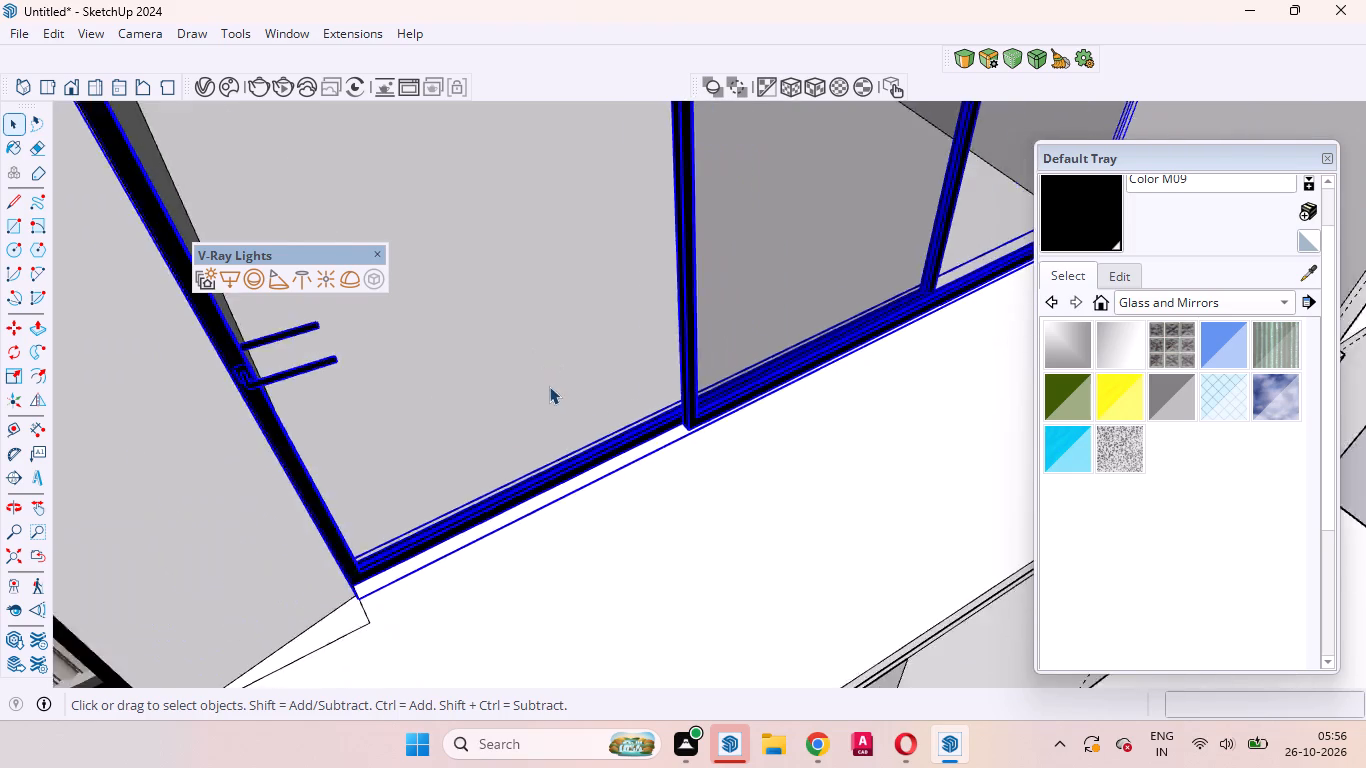
{"action": "middle_click_drag", "start_coordinate": [551, 404], "coordinate": [729, 448]}
{"action": "scroll", "coordinate": [642, 396], "scroll_direction": "up", "scroll_amount": 12}
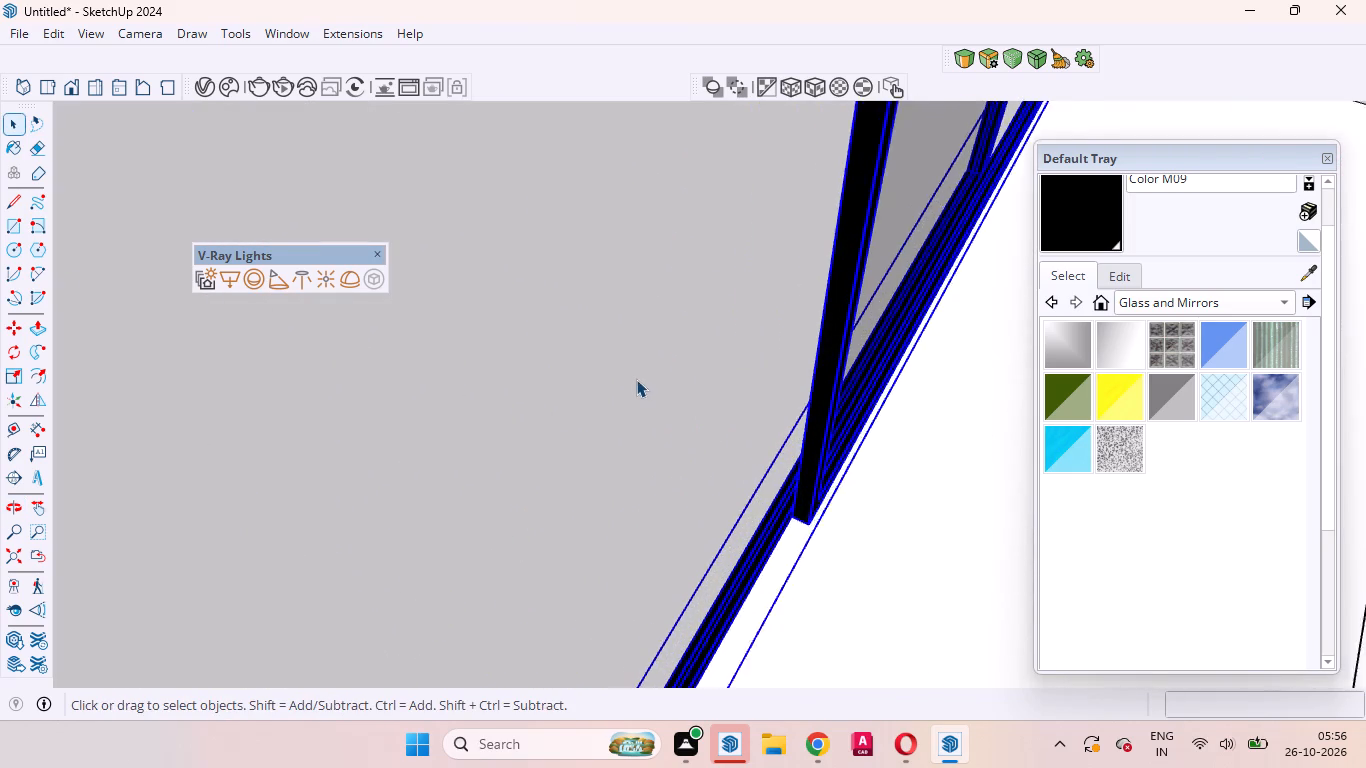
{"action": "scroll", "coordinate": [636, 379], "scroll_direction": "up", "scroll_amount": 6}
{"action": "middle_click_drag", "start_coordinate": [657, 430], "coordinate": [1054, 422]}
{"action": "scroll", "coordinate": [928, 353], "scroll_direction": "down", "scroll_amount": 17}
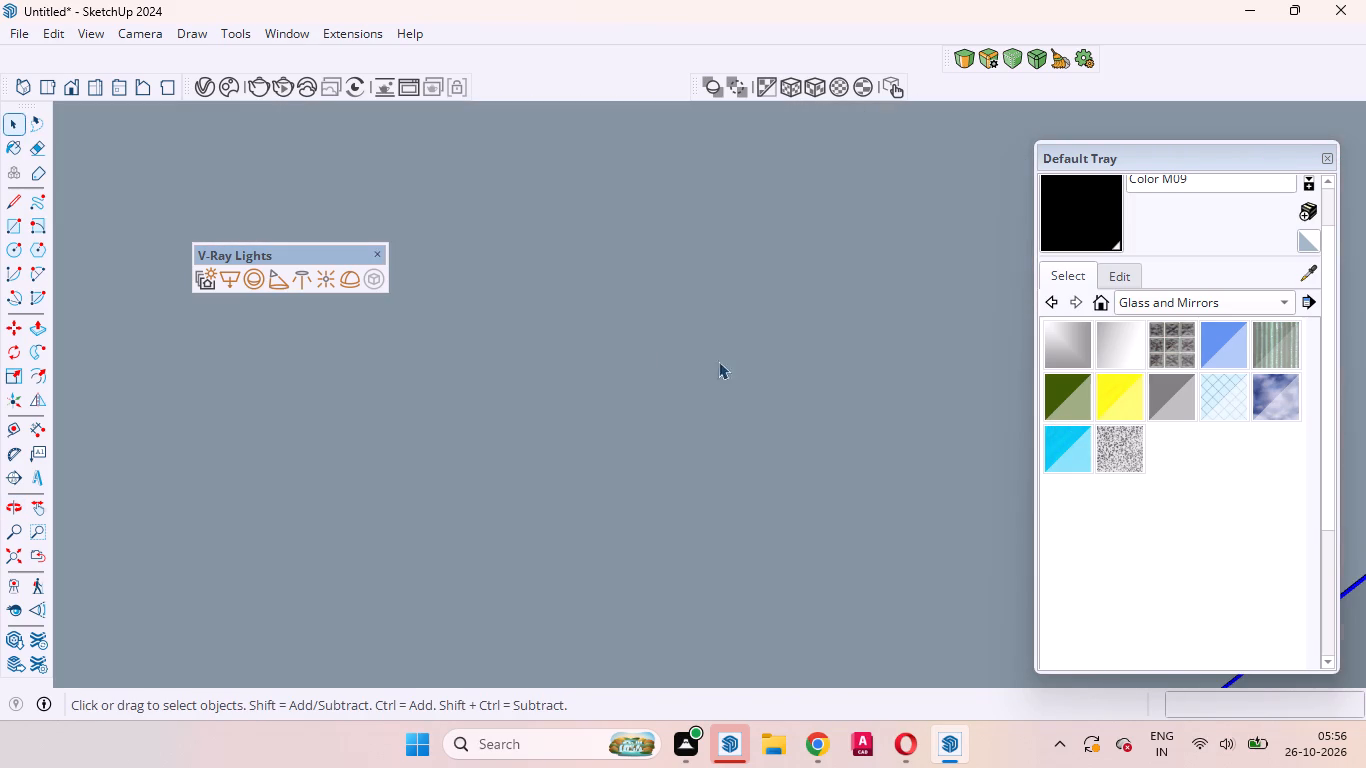
{"action": "scroll", "coordinate": [718, 361], "scroll_direction": "down", "scroll_amount": 5}
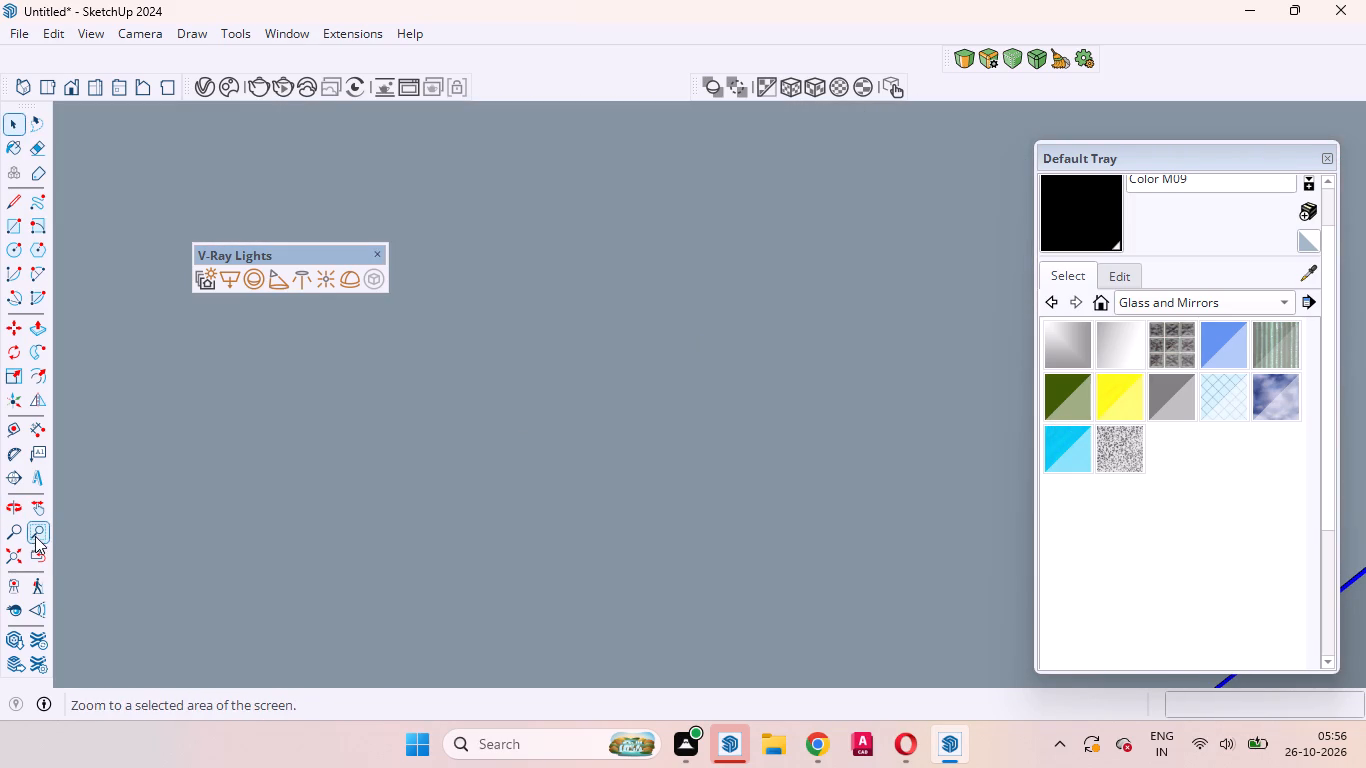
Examine the selected sliding window's lower frame and the joints between its panels from the room side.
{"action": "left_click", "coordinate": [36, 544]}
{"action": "middle_click_drag", "start_coordinate": [438, 509], "coordinate": [683, 388]}
{"action": "scroll", "coordinate": [705, 422], "scroll_direction": "down", "scroll_amount": 14}
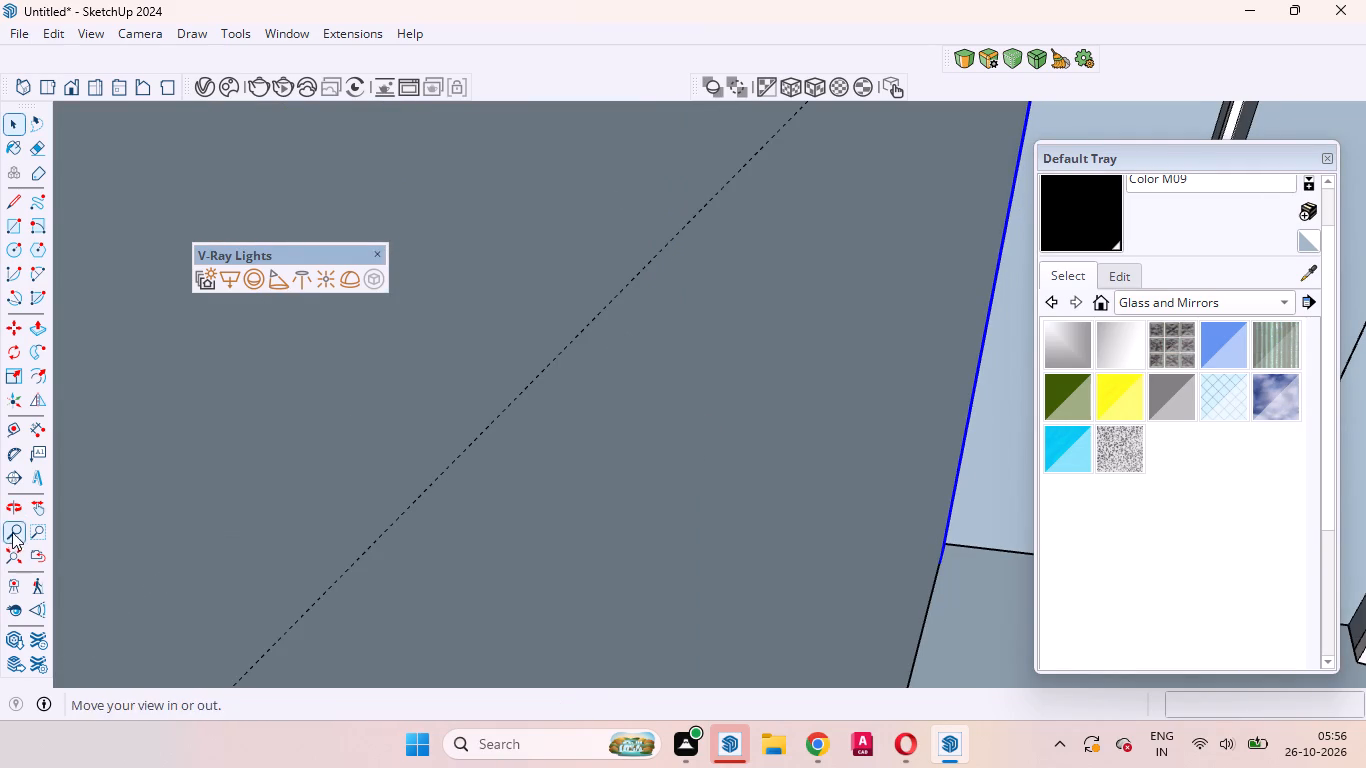
{"action": "left_click", "coordinate": [30, 554]}
{"action": "middle_click_drag", "start_coordinate": [428, 537], "coordinate": [599, 422]}
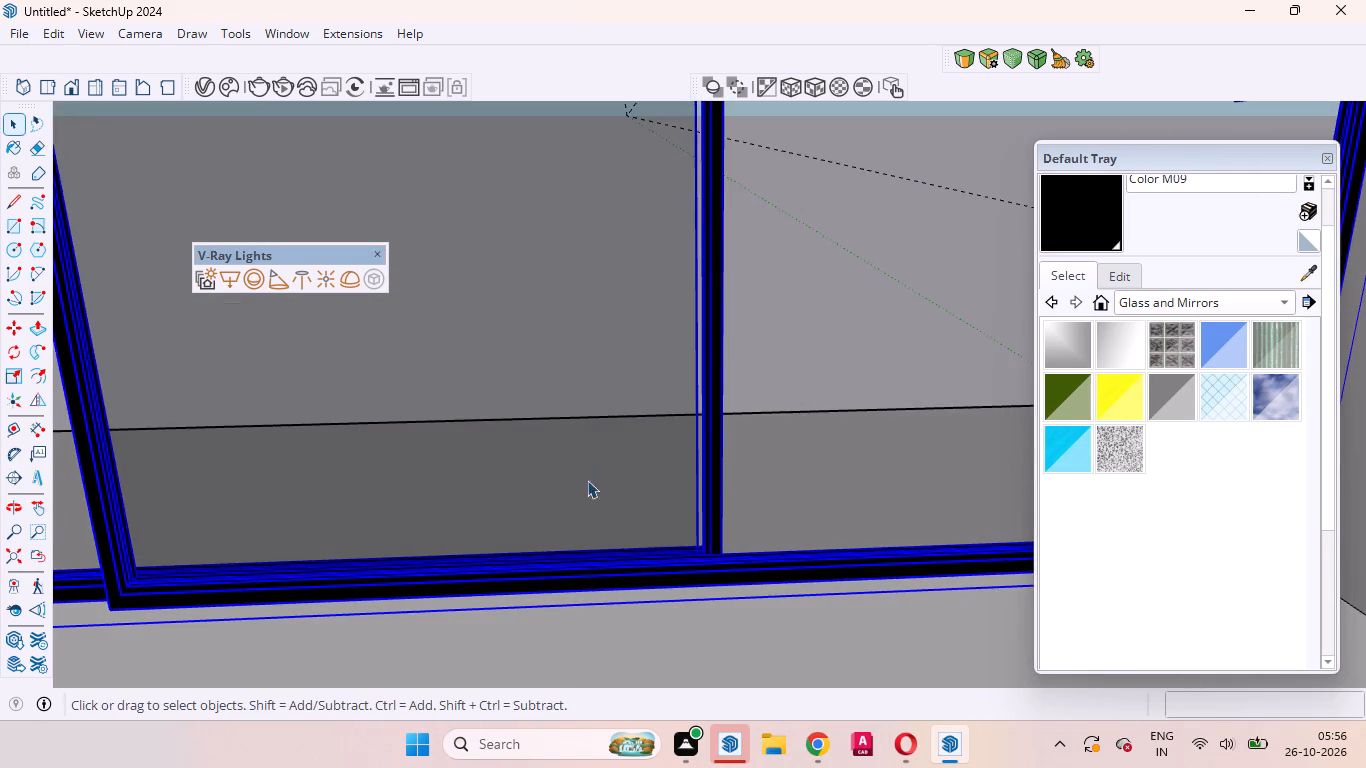
{"action": "scroll", "coordinate": [582, 574], "scroll_direction": "down", "scroll_amount": 11}
{"action": "middle_click_drag", "start_coordinate": [693, 606], "coordinate": [671, 591]}
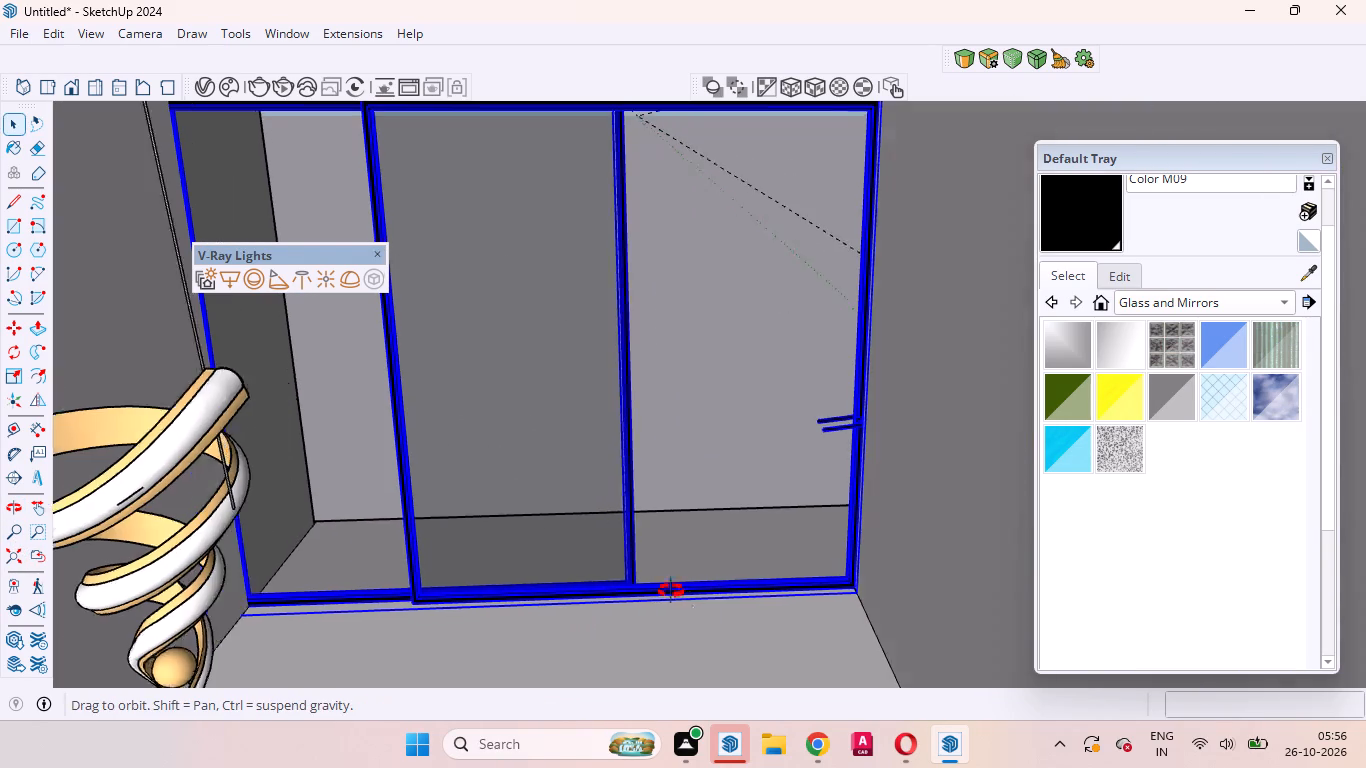
{"action": "middle_click_drag", "start_coordinate": [671, 591], "coordinate": [611, 572]}
{"action": "scroll", "coordinate": [634, 588], "scroll_direction": "up", "scroll_amount": 16}
{"action": "middle_click_drag", "start_coordinate": [630, 567], "coordinate": [899, 710]}
{"action": "scroll", "coordinate": [850, 663], "scroll_direction": "down", "scroll_amount": 9}
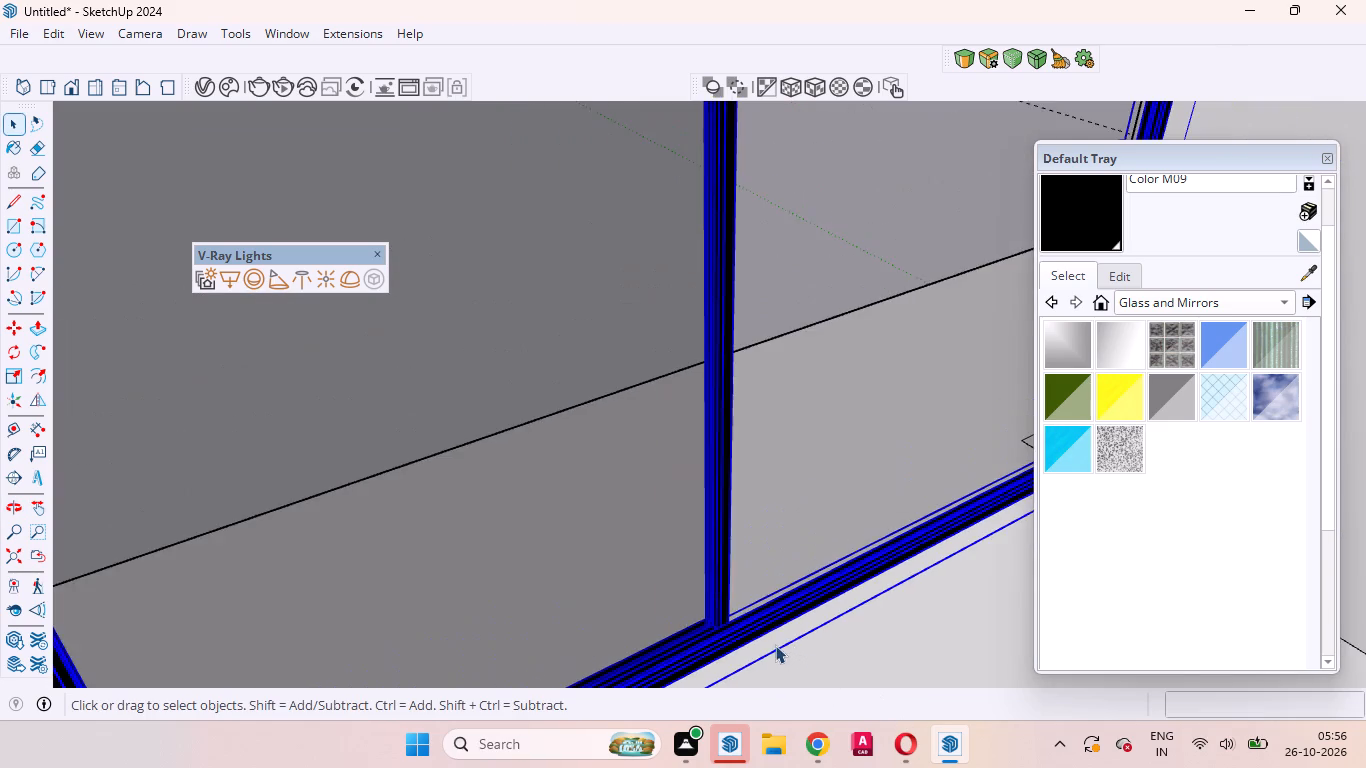
{"action": "scroll", "coordinate": [758, 650], "scroll_direction": "down", "scroll_amount": 8}
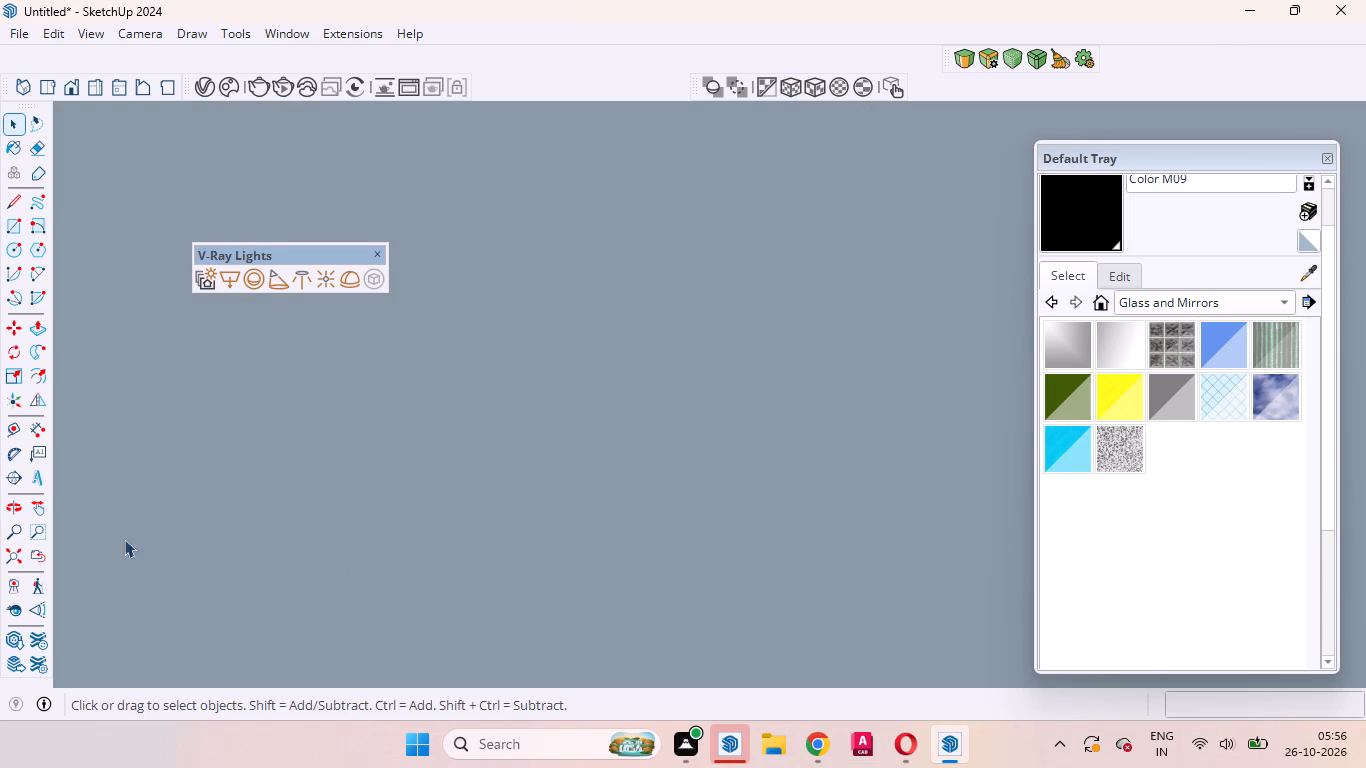
{"action": "left_click", "coordinate": [26, 555]}
{"action": "scroll", "coordinate": [229, 511], "scroll_direction": "down", "scroll_amount": 4}
{"action": "scroll", "coordinate": [452, 494], "scroll_direction": "down", "scroll_amount": 2}
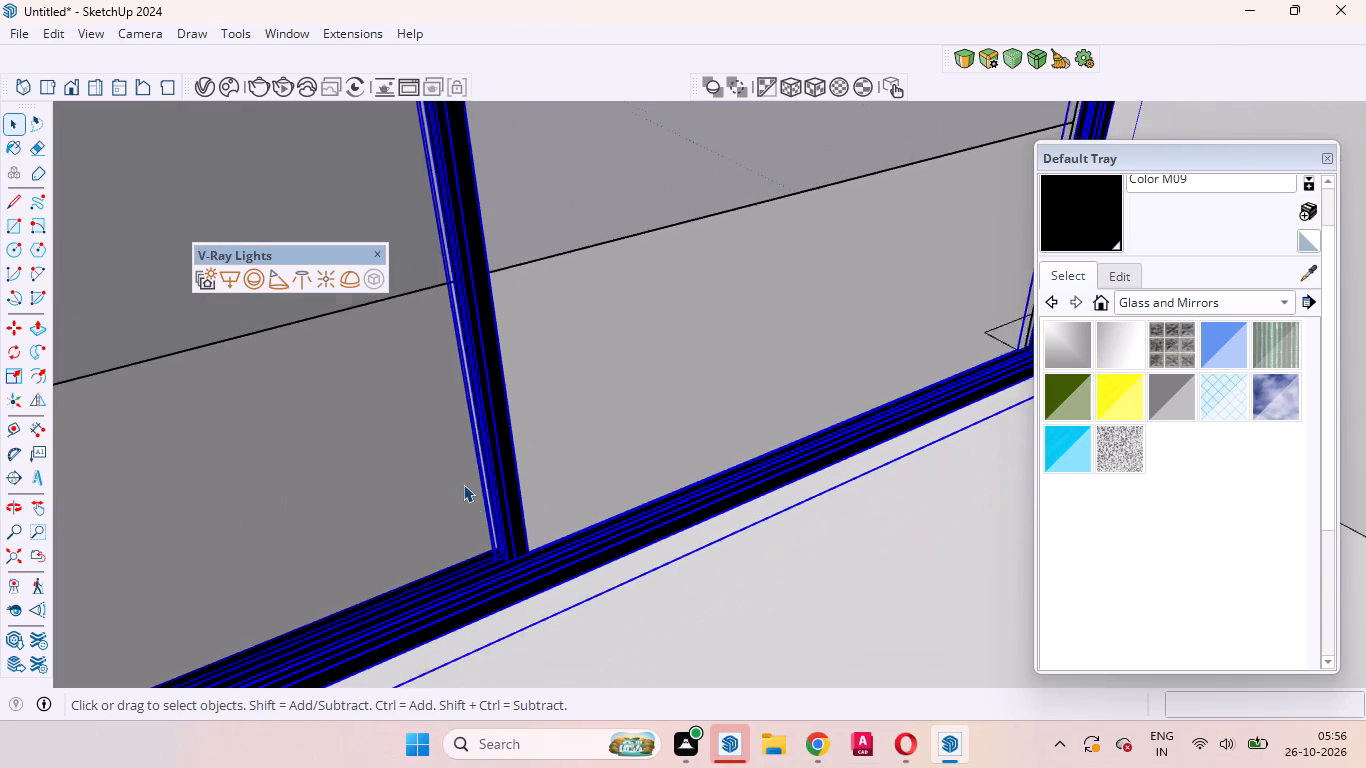
{"action": "scroll", "coordinate": [463, 484], "scroll_direction": "down", "scroll_amount": 2}
{"action": "middle_click_drag", "start_coordinate": [497, 524], "coordinate": [446, 505]}
{"action": "scroll", "coordinate": [455, 505], "scroll_direction": "down", "scroll_amount": 11}
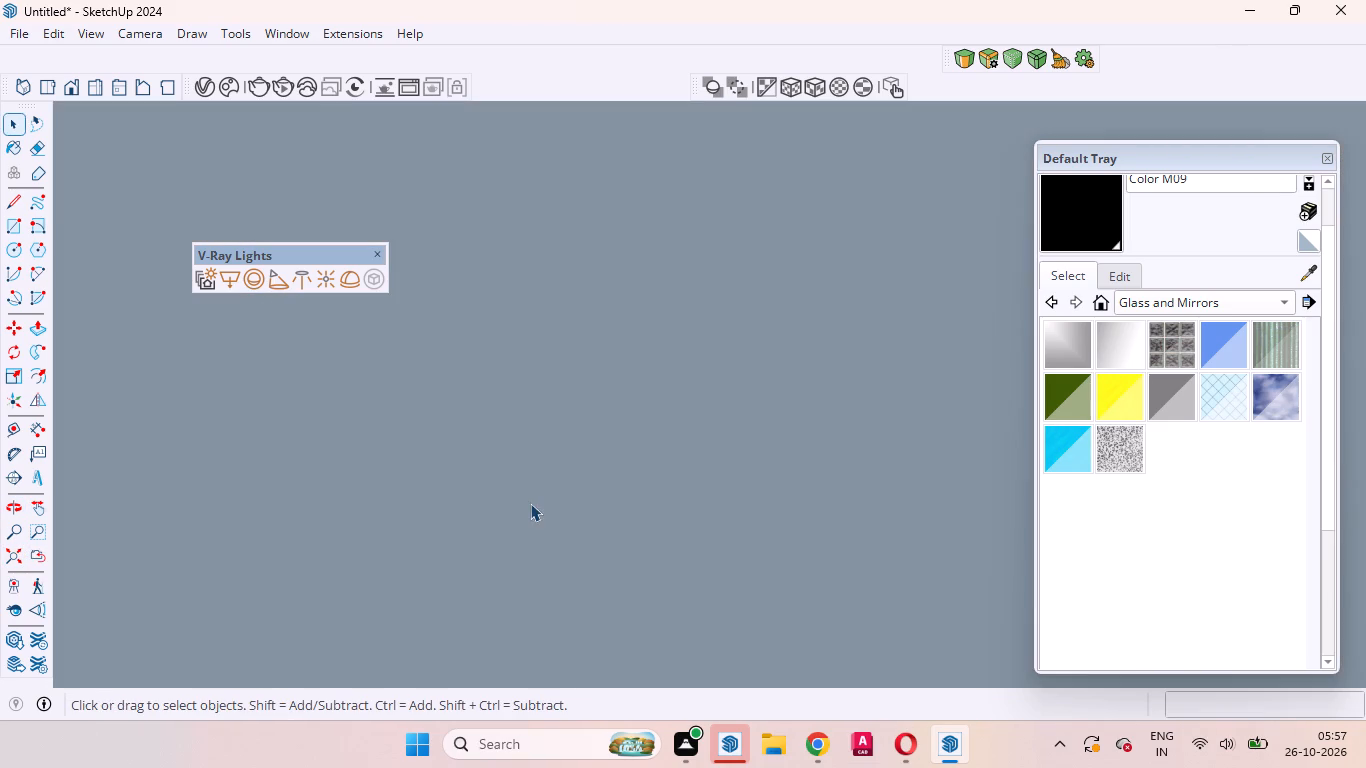
{"action": "left_click", "coordinate": [37, 562]}
{"action": "middle_click_drag", "start_coordinate": [465, 509], "coordinate": [493, 457]}
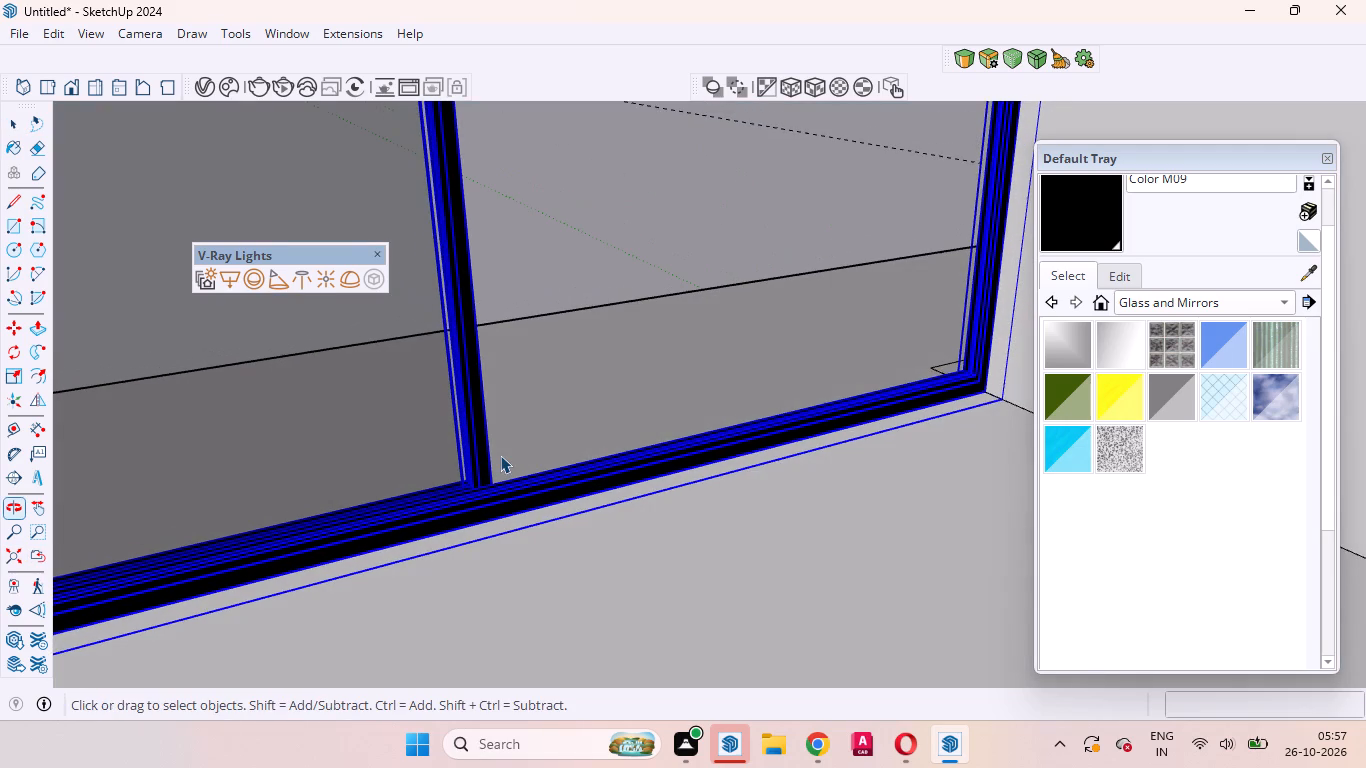
{"action": "scroll", "coordinate": [500, 455], "scroll_direction": "down", "scroll_amount": 8}
{"action": "middle_click_drag", "start_coordinate": [563, 424], "coordinate": [544, 367]}
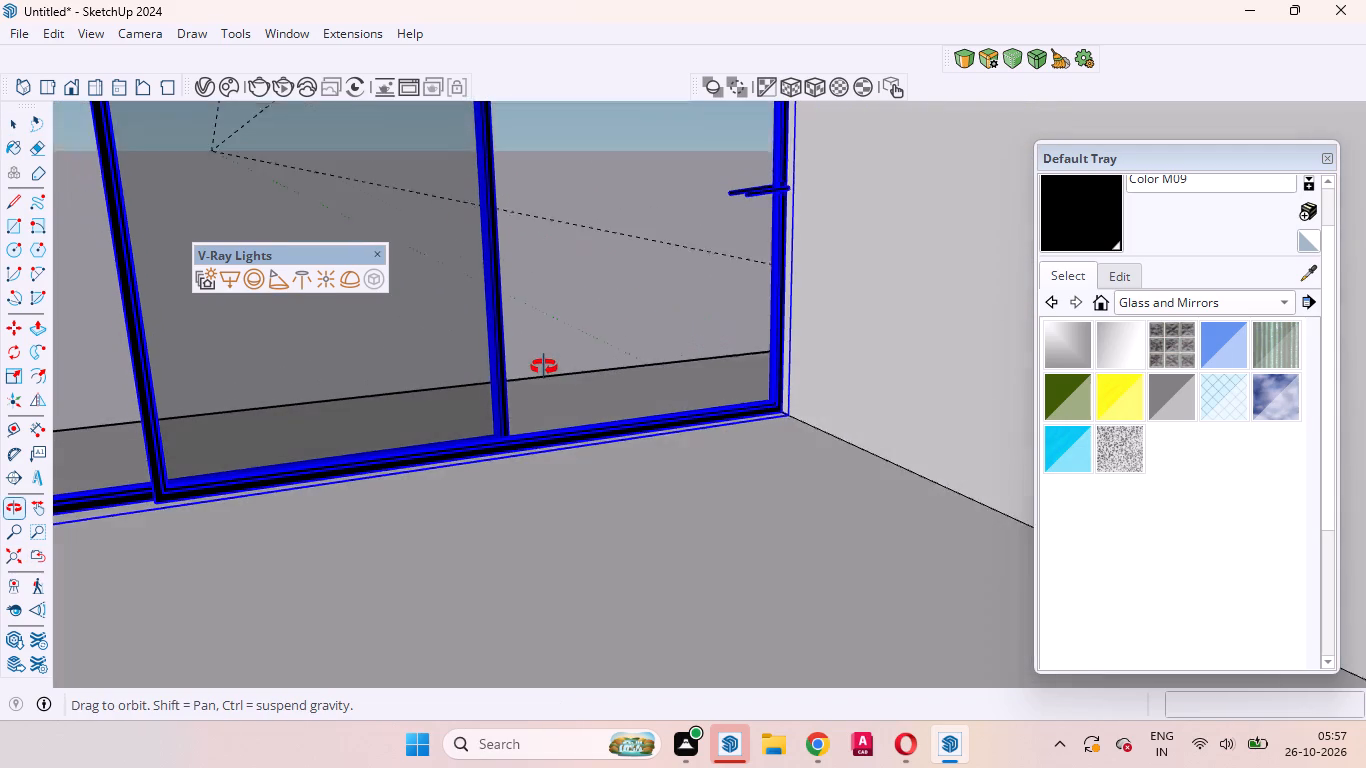
{"action": "middle_click_drag", "start_coordinate": [544, 367], "coordinate": [555, 380]}
{"action": "scroll", "coordinate": [555, 380], "scroll_direction": "up", "scroll_amount": 6}
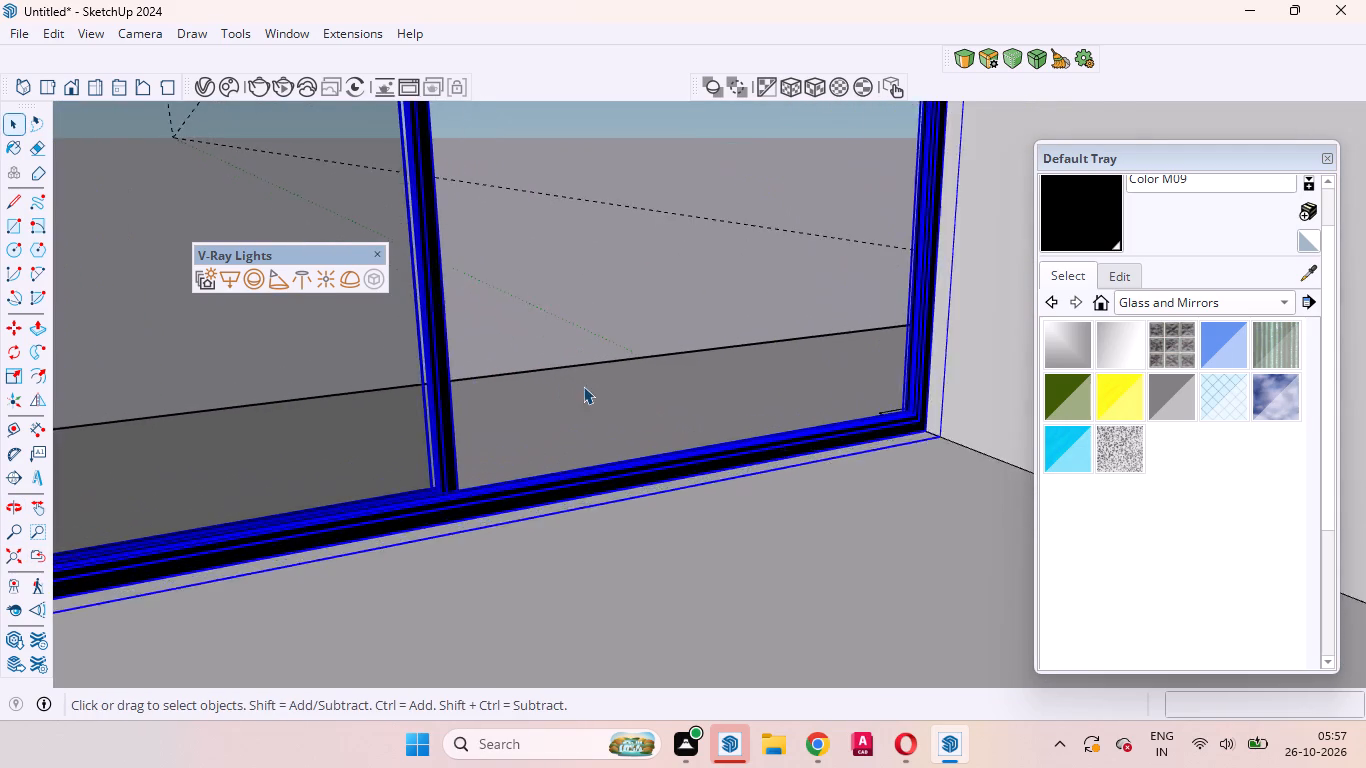
{"action": "scroll", "coordinate": [583, 386], "scroll_direction": "up", "scroll_amount": 5}
{"action": "middle_click_drag", "start_coordinate": [596, 392], "coordinate": [715, 467]}
{"action": "scroll", "coordinate": [715, 467], "scroll_direction": "up", "scroll_amount": 1}
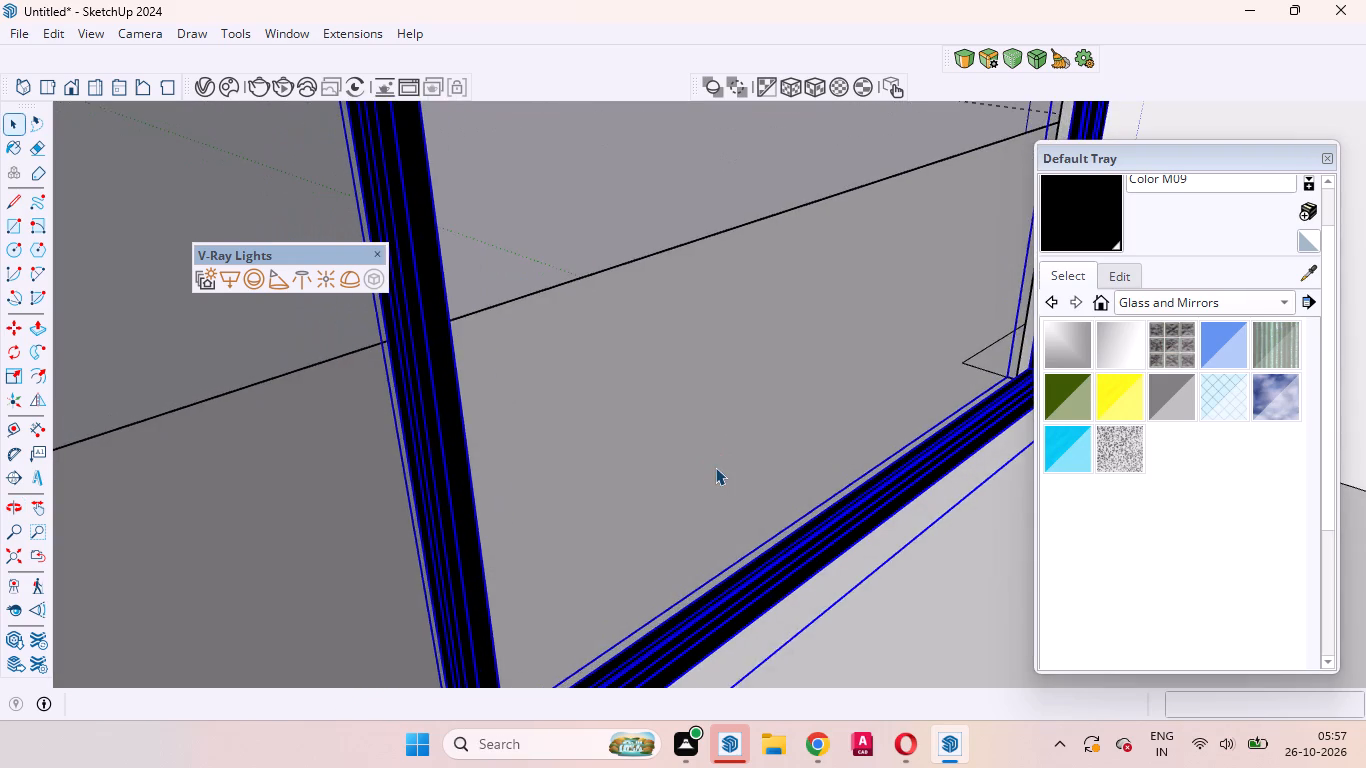
{"action": "scroll", "coordinate": [669, 449], "scroll_direction": "down", "scroll_amount": 10}
{"action": "middle_click_drag", "start_coordinate": [576, 392], "coordinate": [467, 351]}
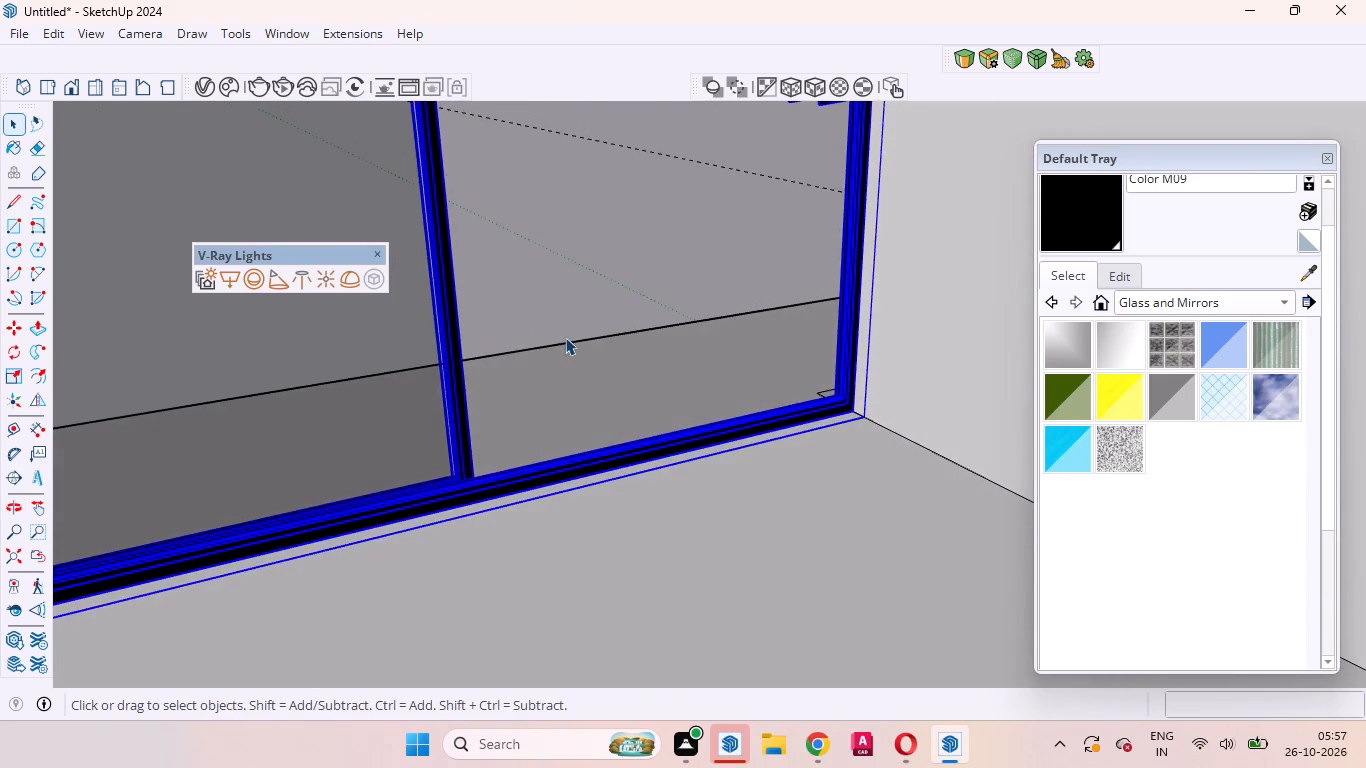
{"action": "scroll", "coordinate": [565, 337], "scroll_direction": "down", "scroll_amount": 8}
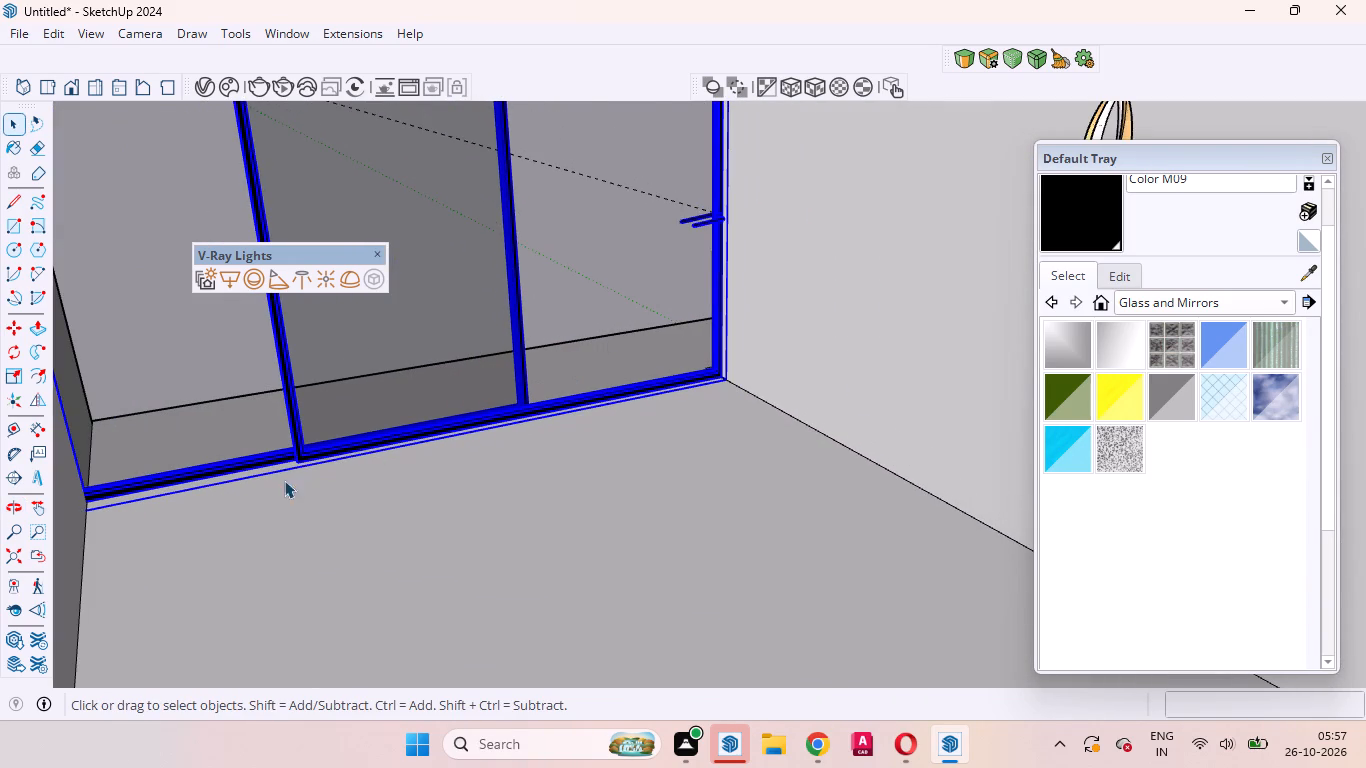
{"action": "middle_click_drag", "start_coordinate": [392, 479], "coordinate": [374, 515]}
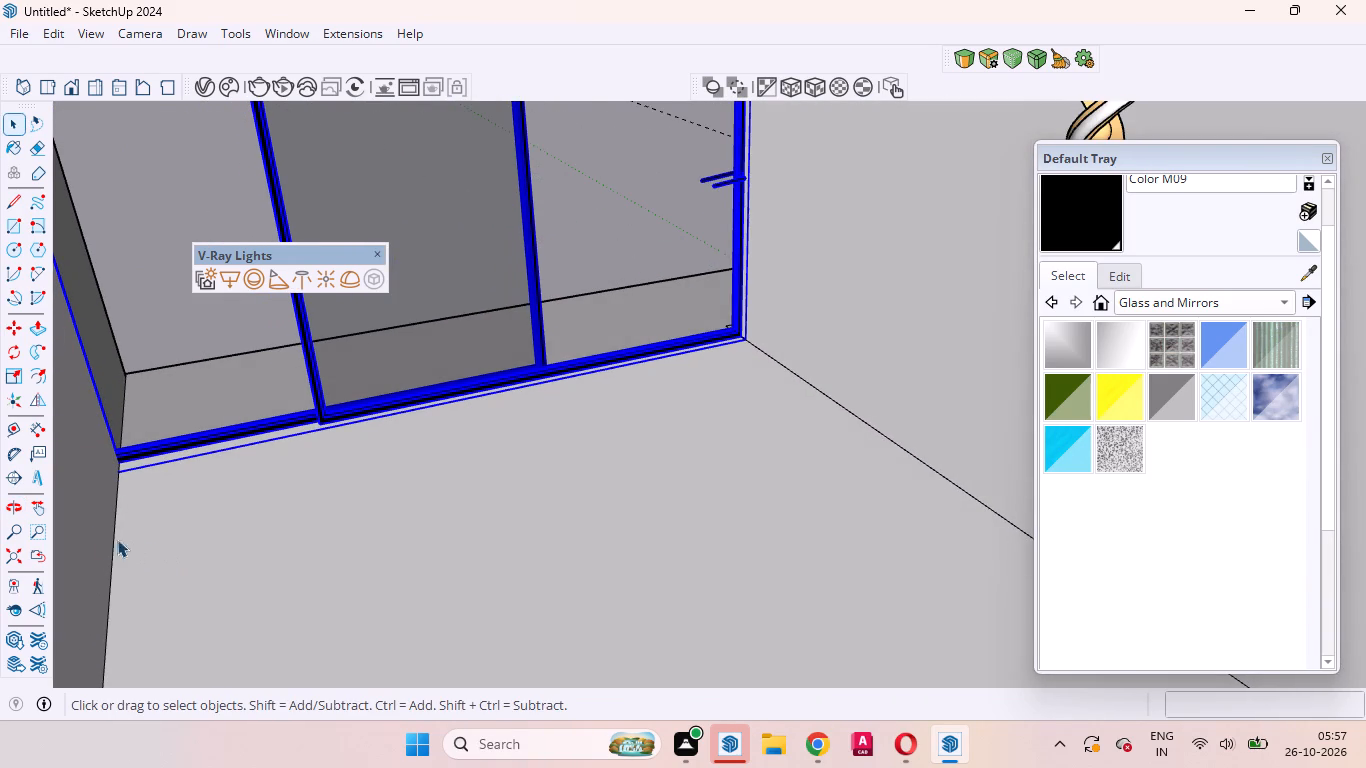
Examine the full height of the sliding window, from its lower frame to its upper frame, from inside the room.
{"action": "left_click", "coordinate": [46, 508]}
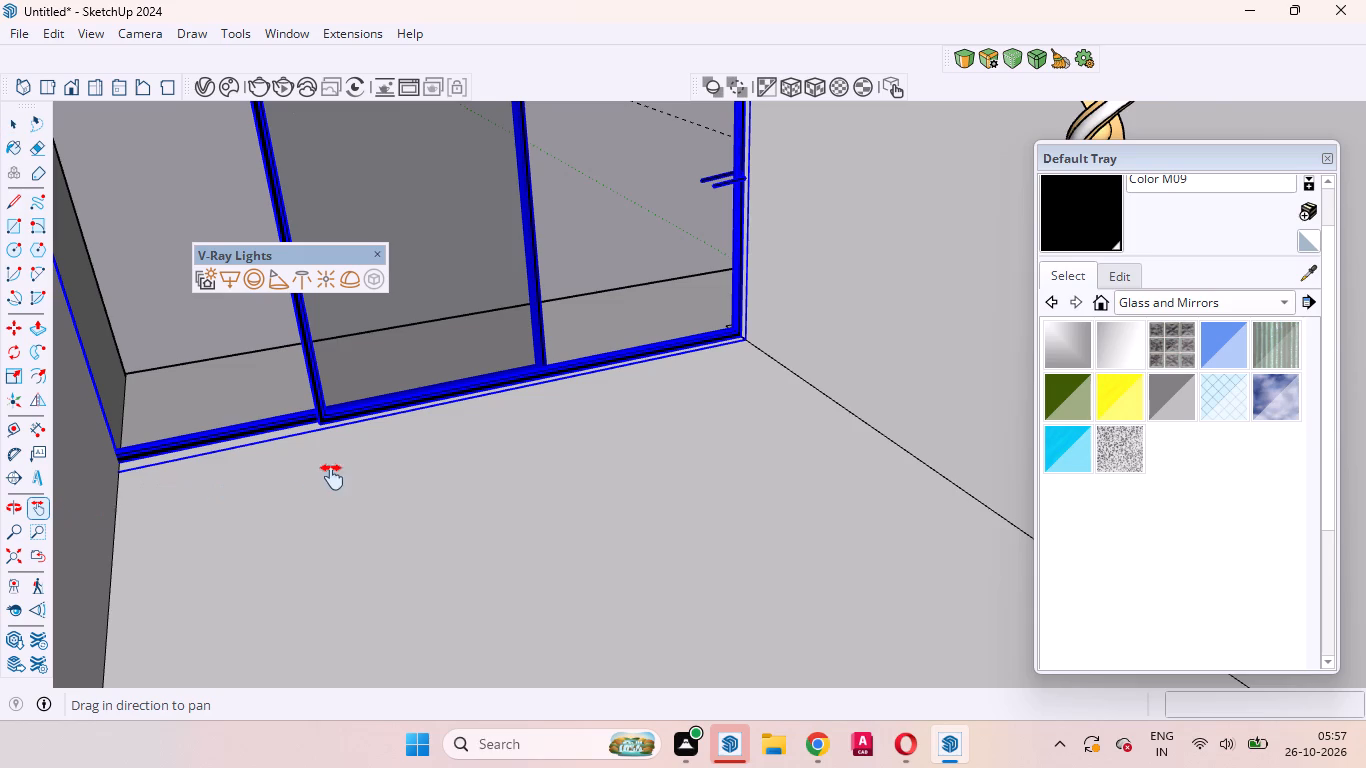
{"action": "left_click_drag", "start_coordinate": [333, 477], "coordinate": [348, 527]}
{"action": "scroll", "coordinate": [348, 527], "scroll_direction": "up", "scroll_amount": 1}
{"action": "middle_click_drag", "start_coordinate": [348, 527], "coordinate": [357, 464]}
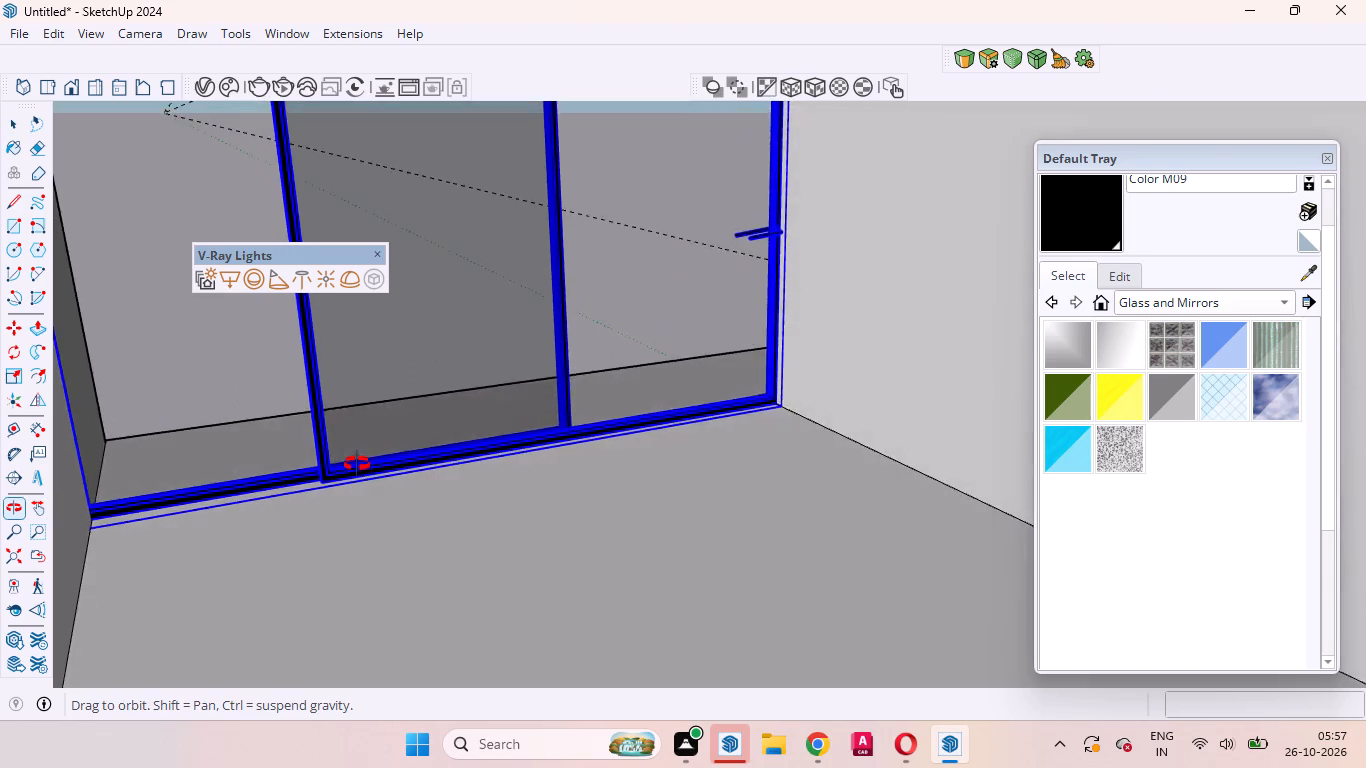
{"action": "middle_click_drag", "start_coordinate": [357, 464], "coordinate": [354, 416]}
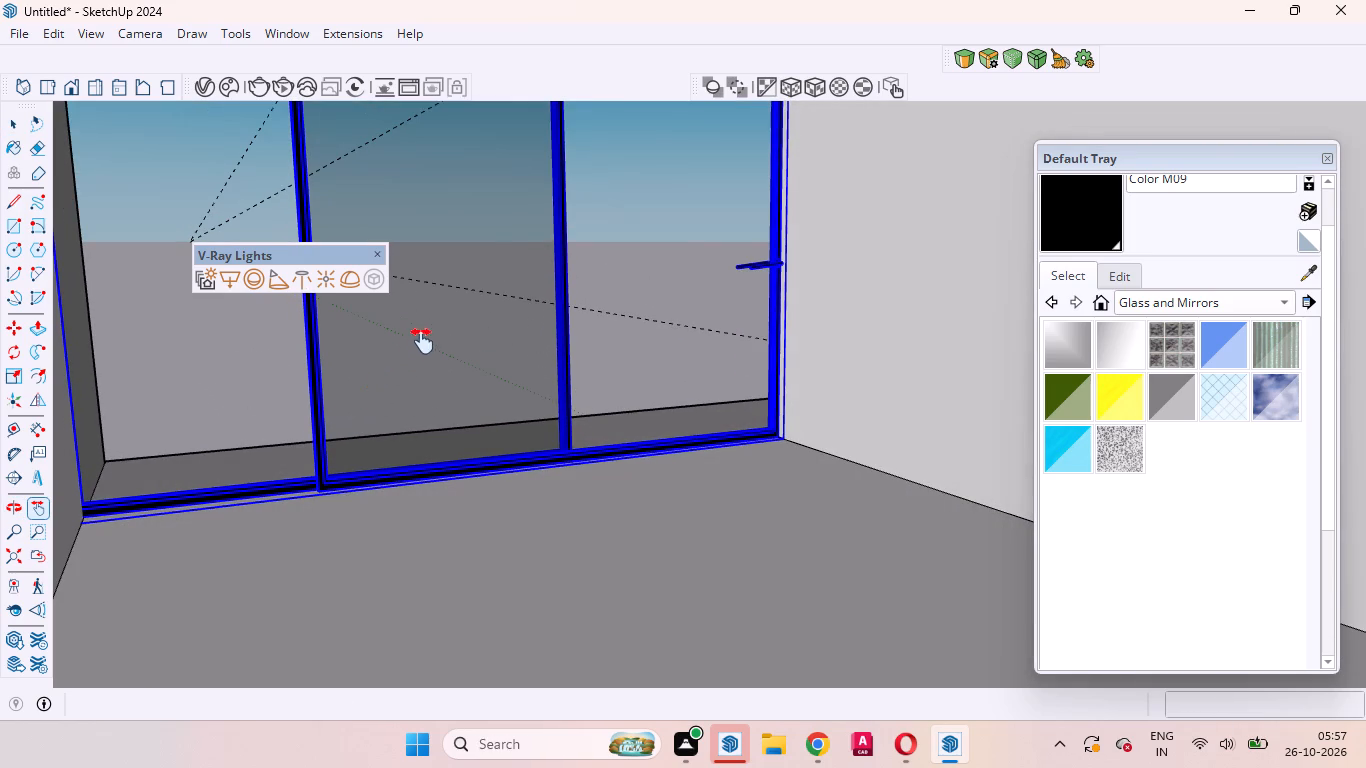
{"action": "left_click_drag", "start_coordinate": [448, 329], "coordinate": [476, 475]}
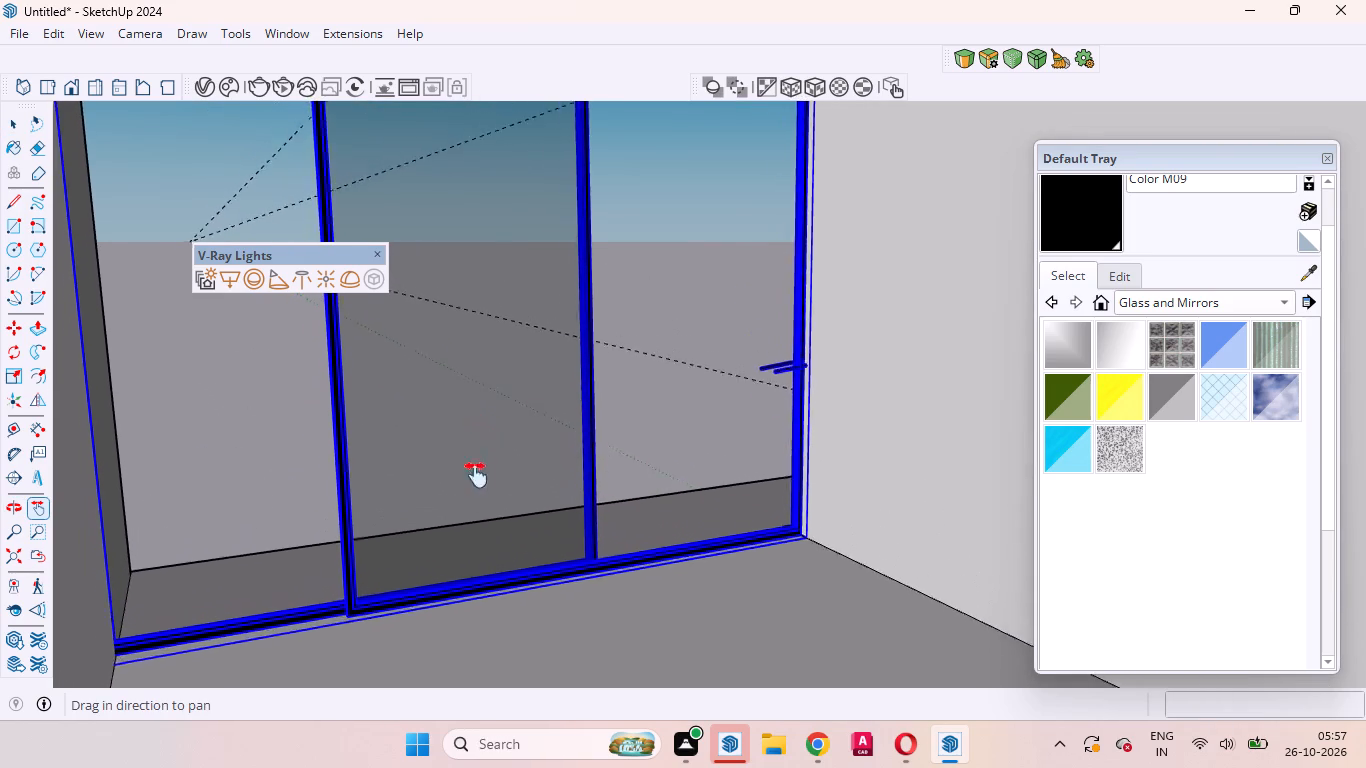
{"action": "left_click_drag", "start_coordinate": [476, 475], "coordinate": [471, 506]}
{"action": "left_click_drag", "start_coordinate": [465, 508], "coordinate": [475, 533]}
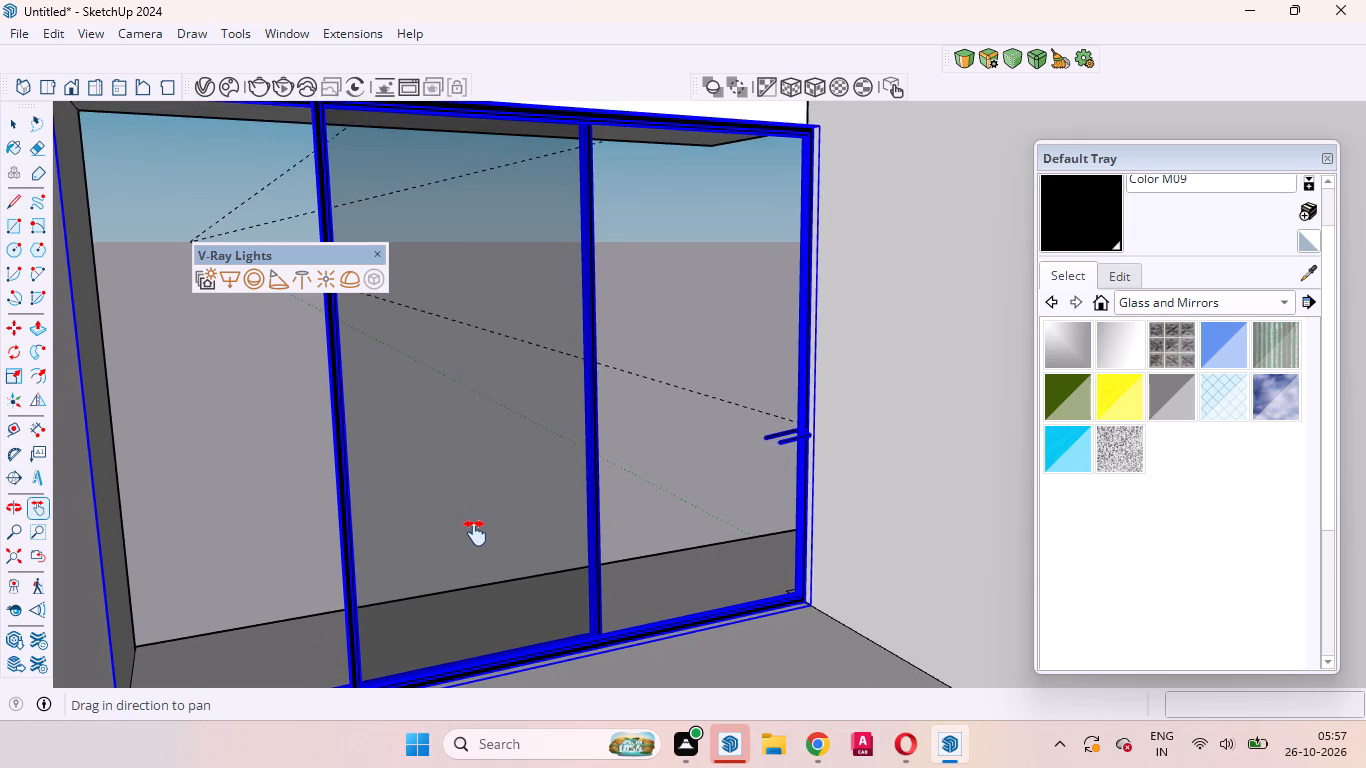
{"action": "left_click_drag", "start_coordinate": [475, 533], "coordinate": [480, 550]}
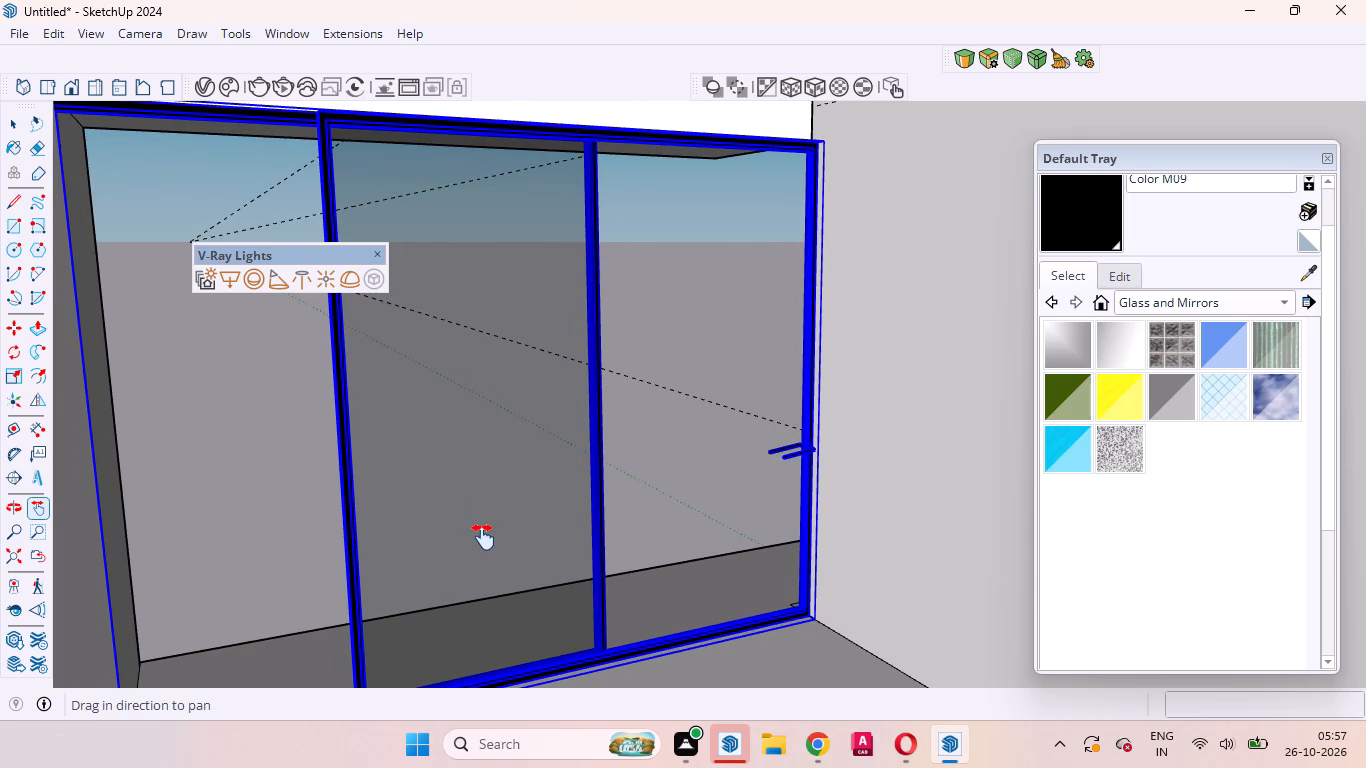
{"action": "key", "text": "space"}
{"action": "scroll", "coordinate": [484, 528], "scroll_direction": "down", "scroll_amount": 2}
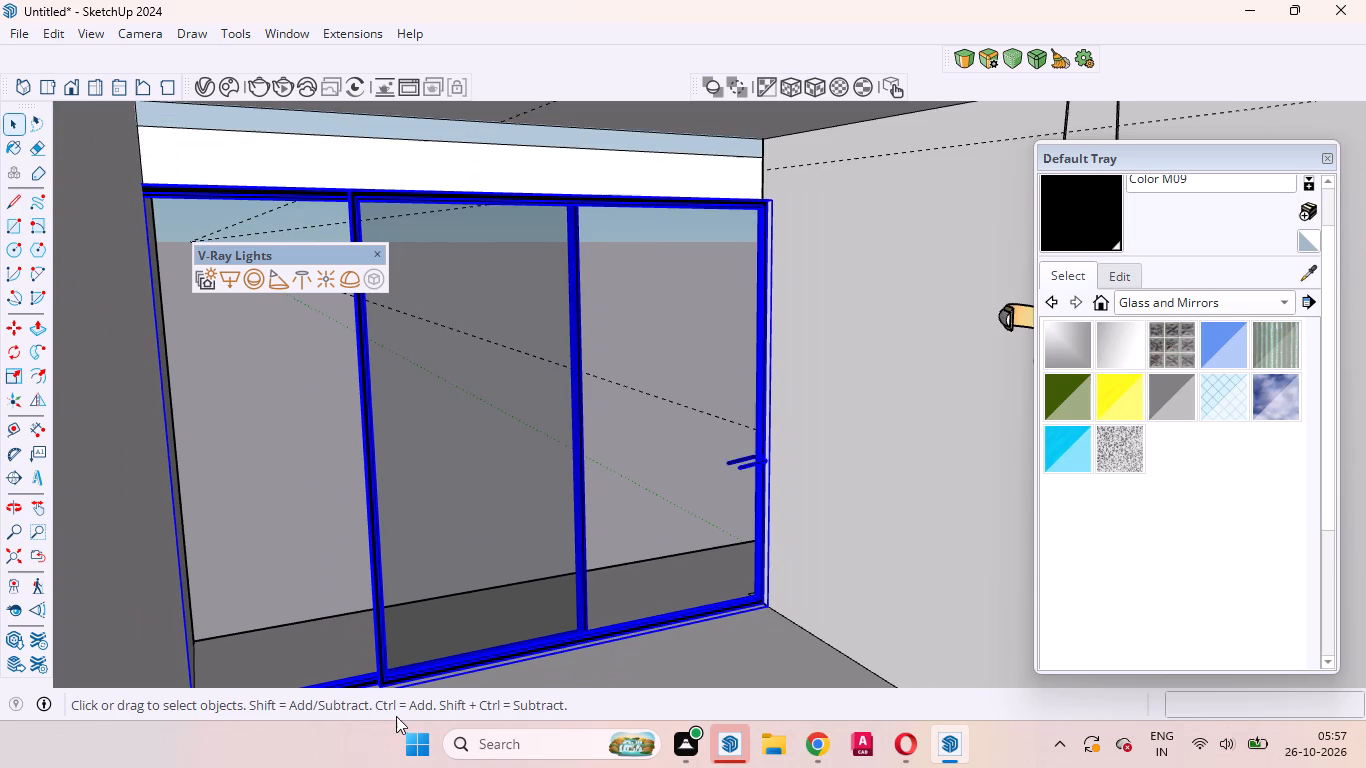
{"action": "scroll", "coordinate": [400, 698], "scroll_direction": "up", "scroll_amount": 4}
{"action": "scroll", "coordinate": [407, 621], "scroll_direction": "down", "scroll_amount": 5}
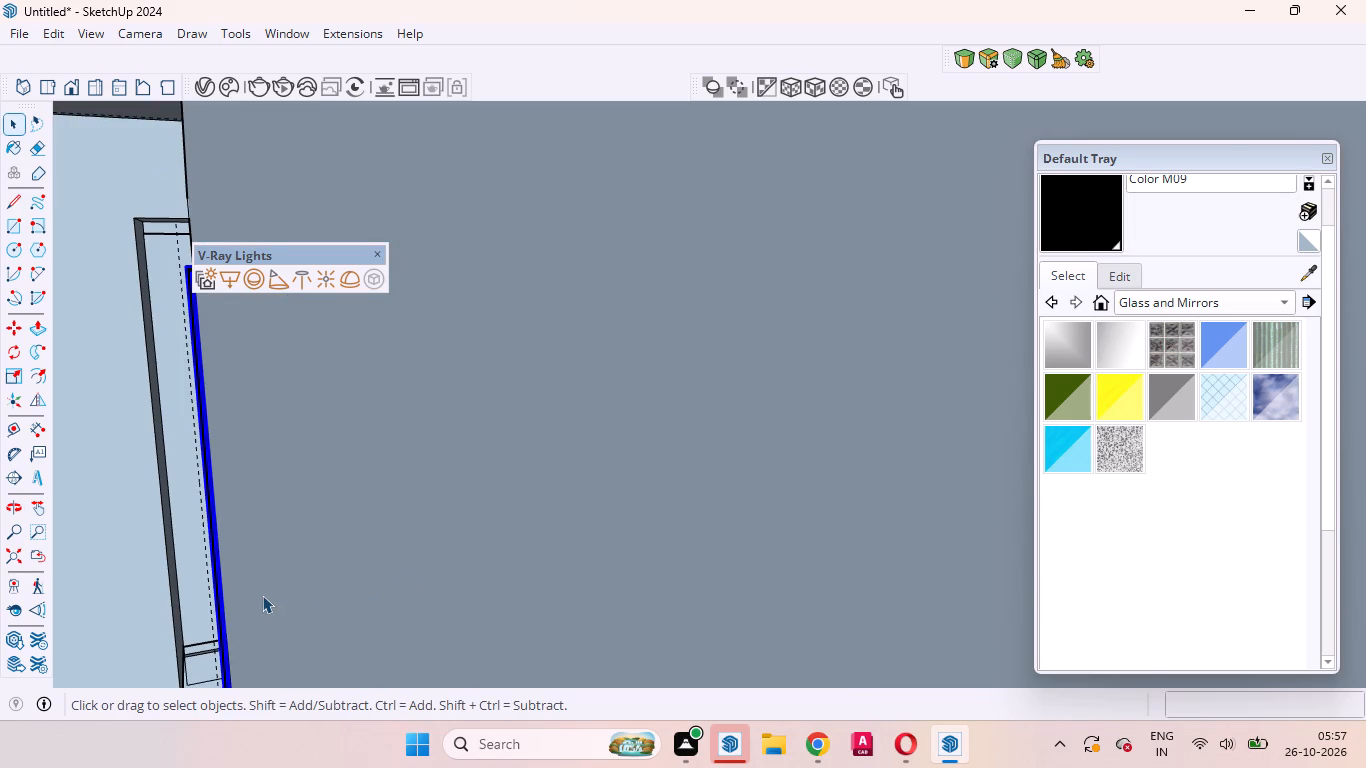
{"action": "left_click", "coordinate": [33, 554]}
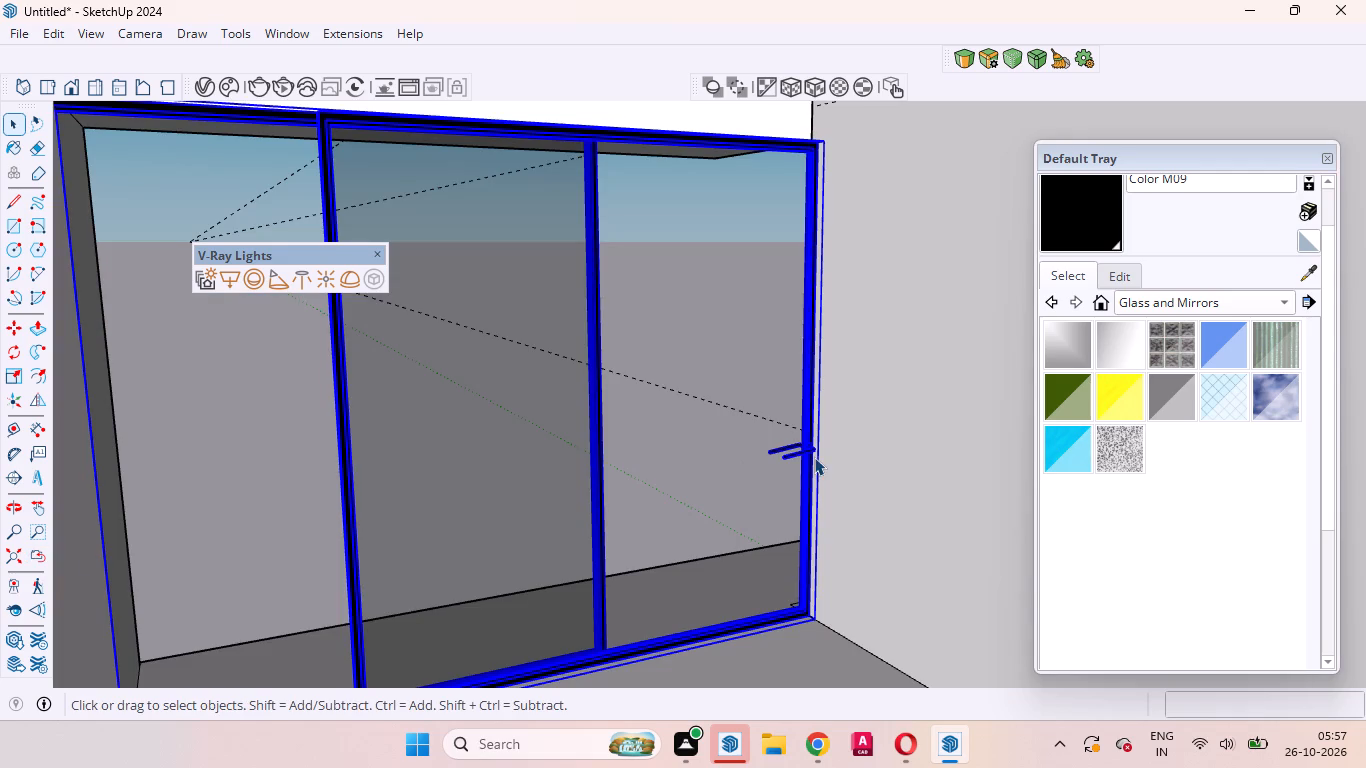
{"action": "scroll", "coordinate": [814, 457], "scroll_direction": "down", "scroll_amount": 2}
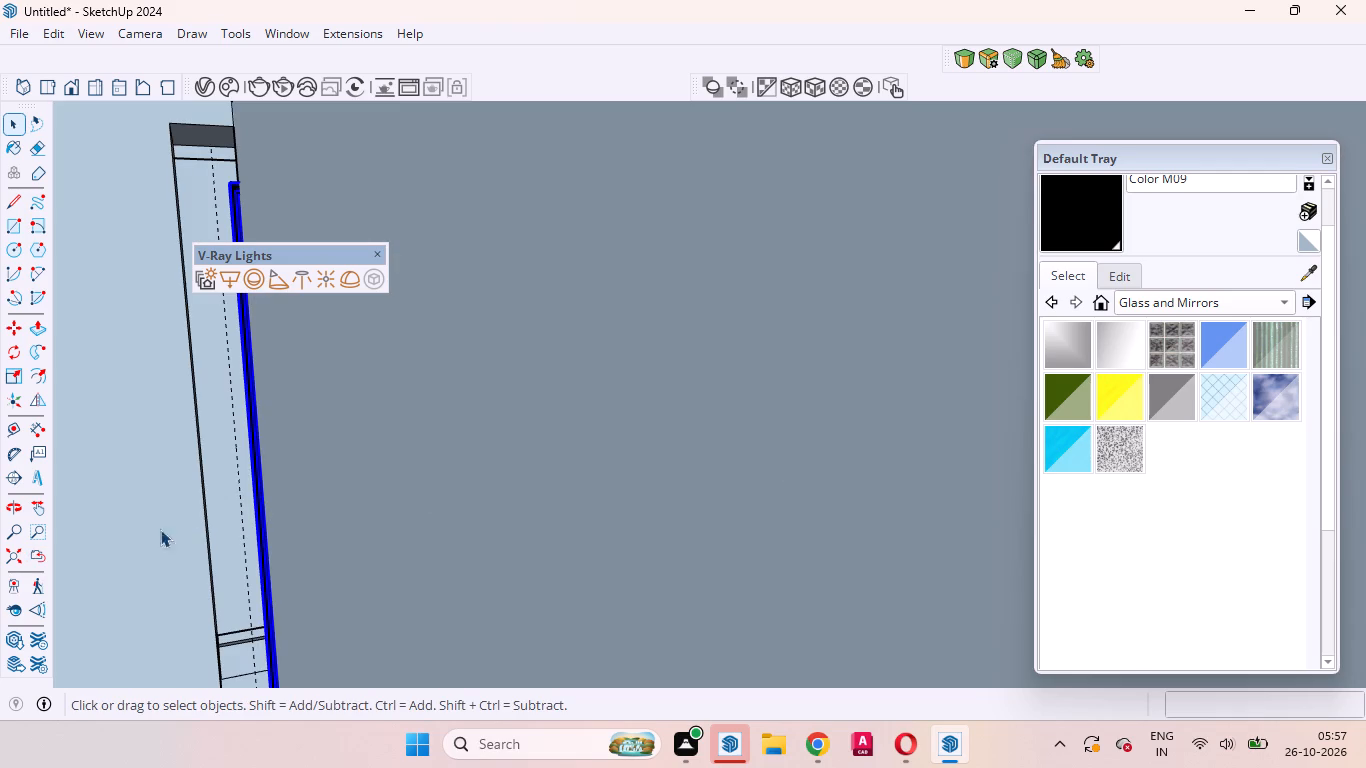
{"action": "left_click", "coordinate": [31, 563]}
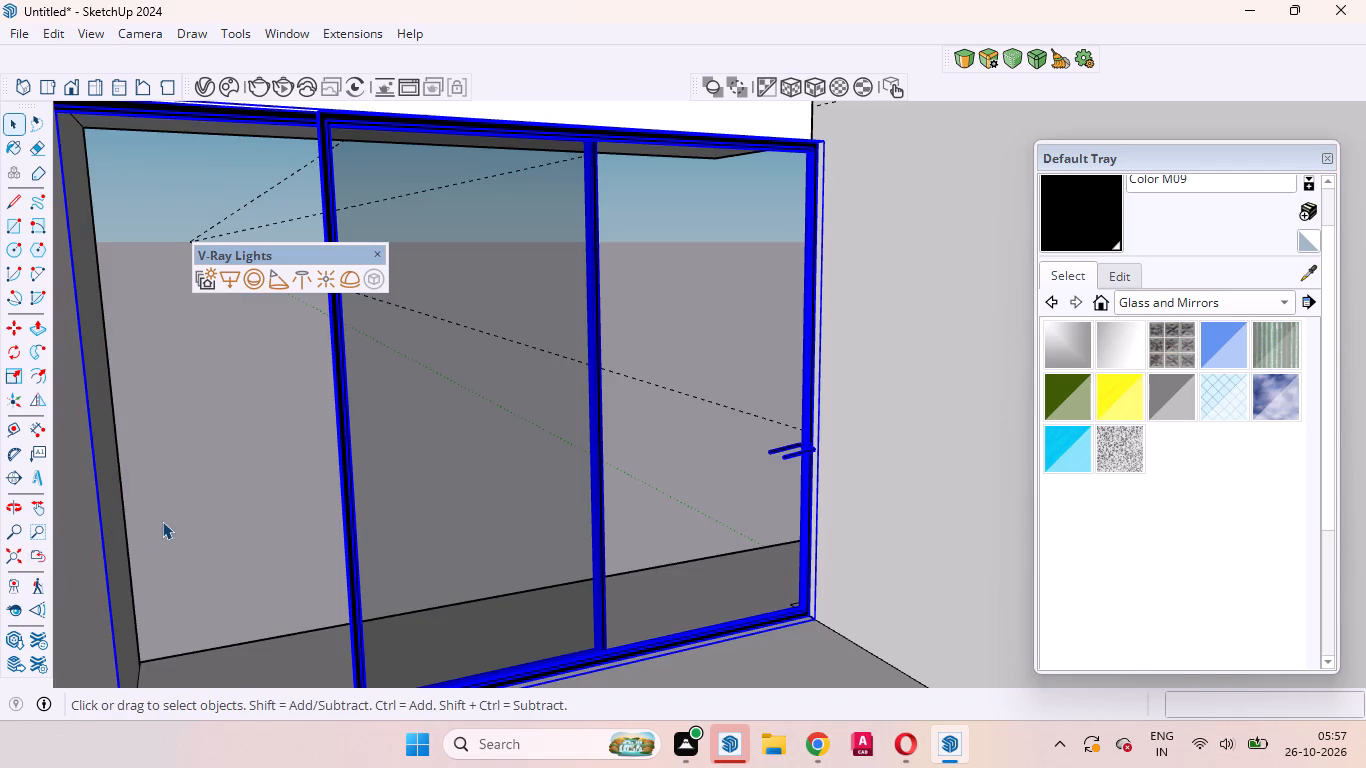
{"action": "middle_click_drag", "start_coordinate": [162, 521], "coordinate": [97, 502]}
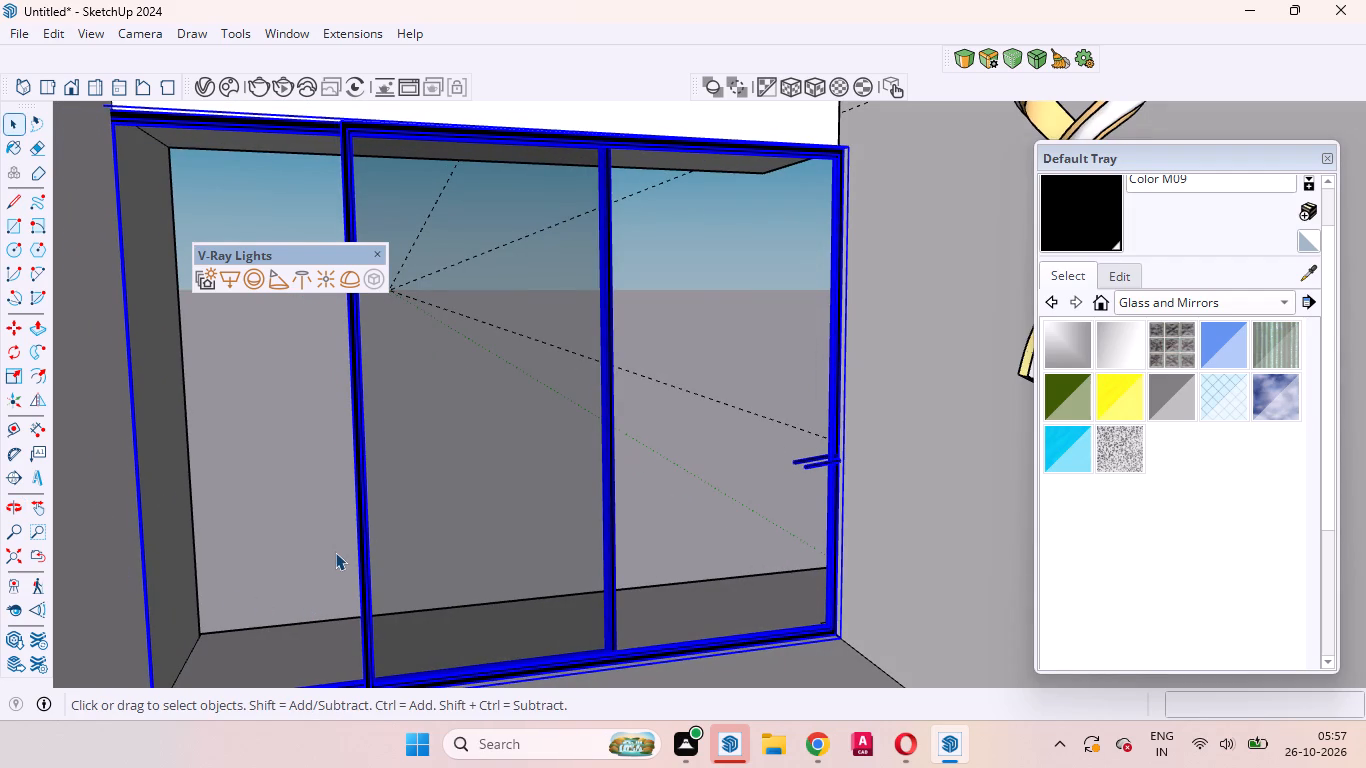
Draw a vertical rectangle about 8' 11 7/8" by 9' 7 3/8" from the middle panel's lower inner corner to the handle-side upper frame corner.
{"action": "key", "text": "r"}
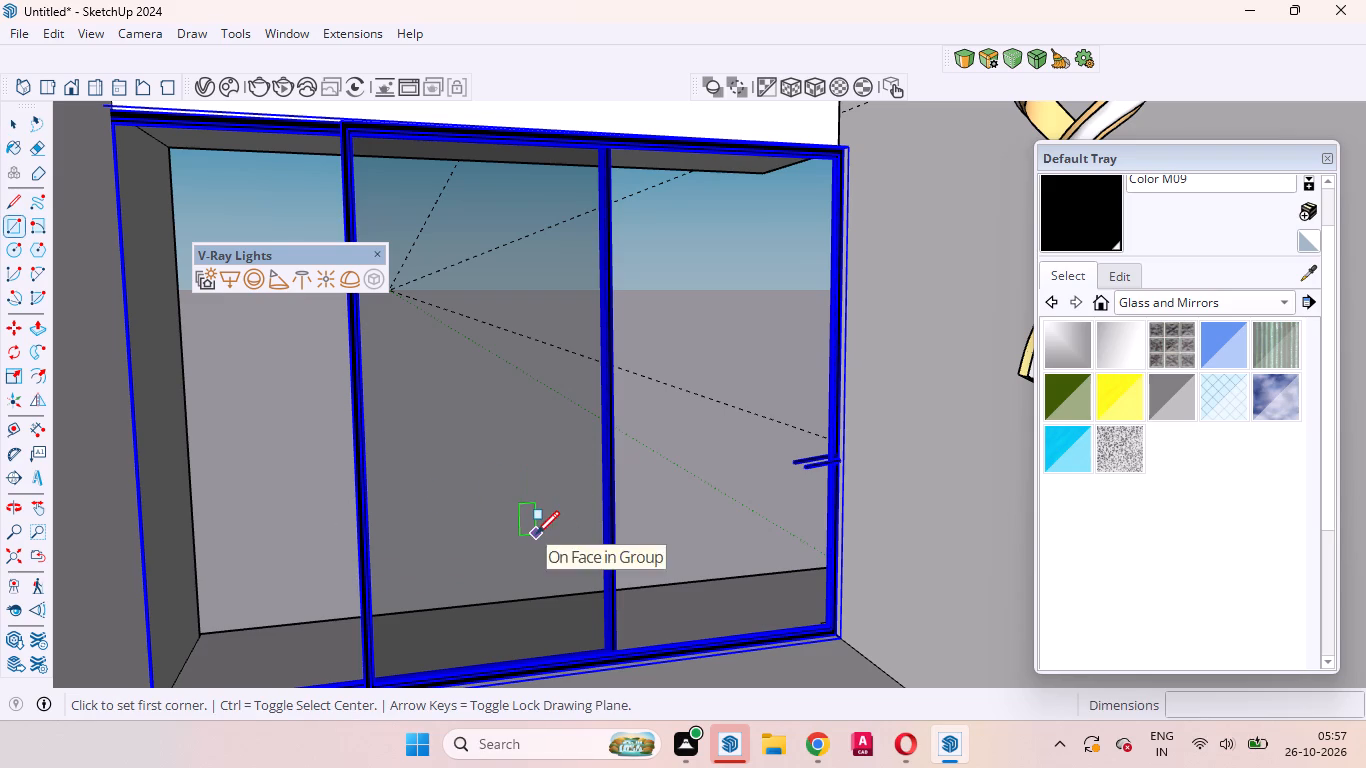
{"action": "middle_click_drag", "start_coordinate": [486, 530], "coordinate": [456, 608]}
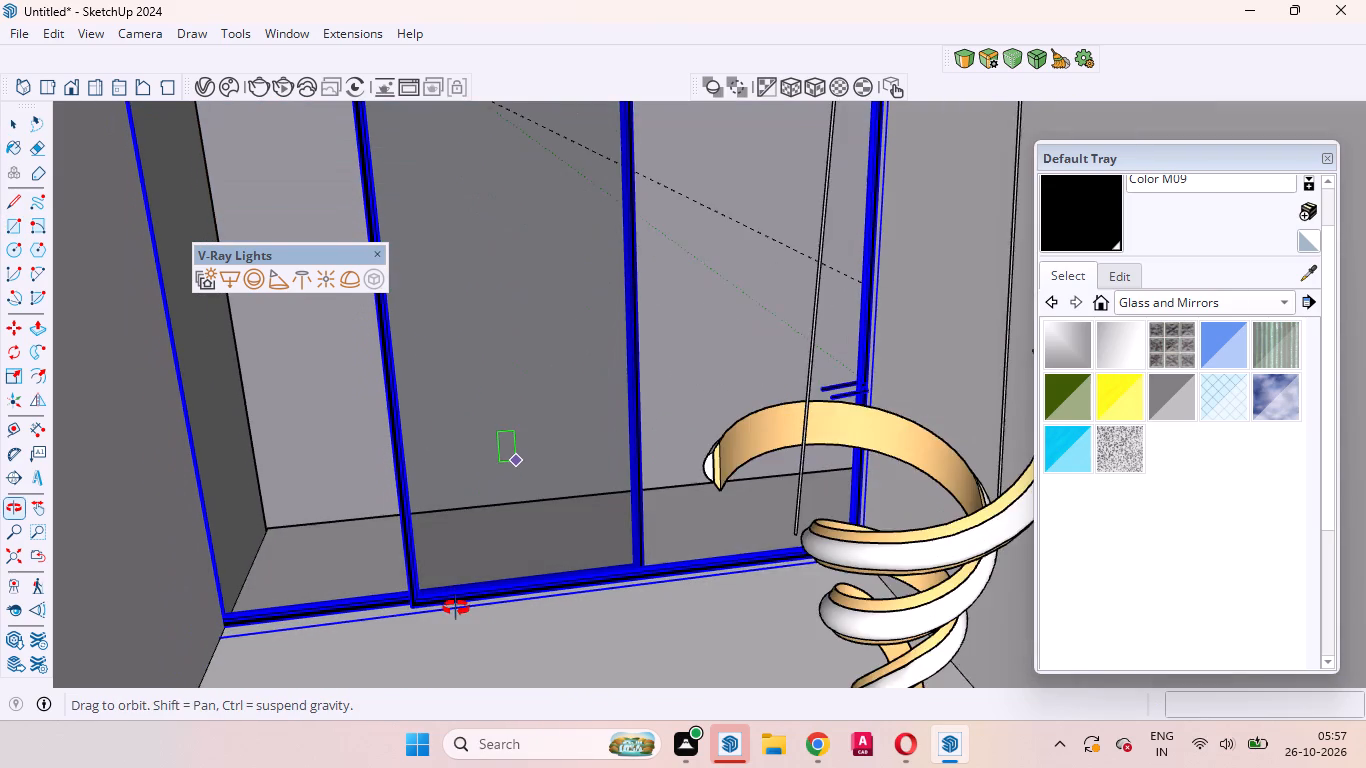
{"action": "middle_click_drag", "start_coordinate": [456, 608], "coordinate": [458, 611]}
{"action": "scroll", "coordinate": [429, 621], "scroll_direction": "up", "scroll_amount": 18}
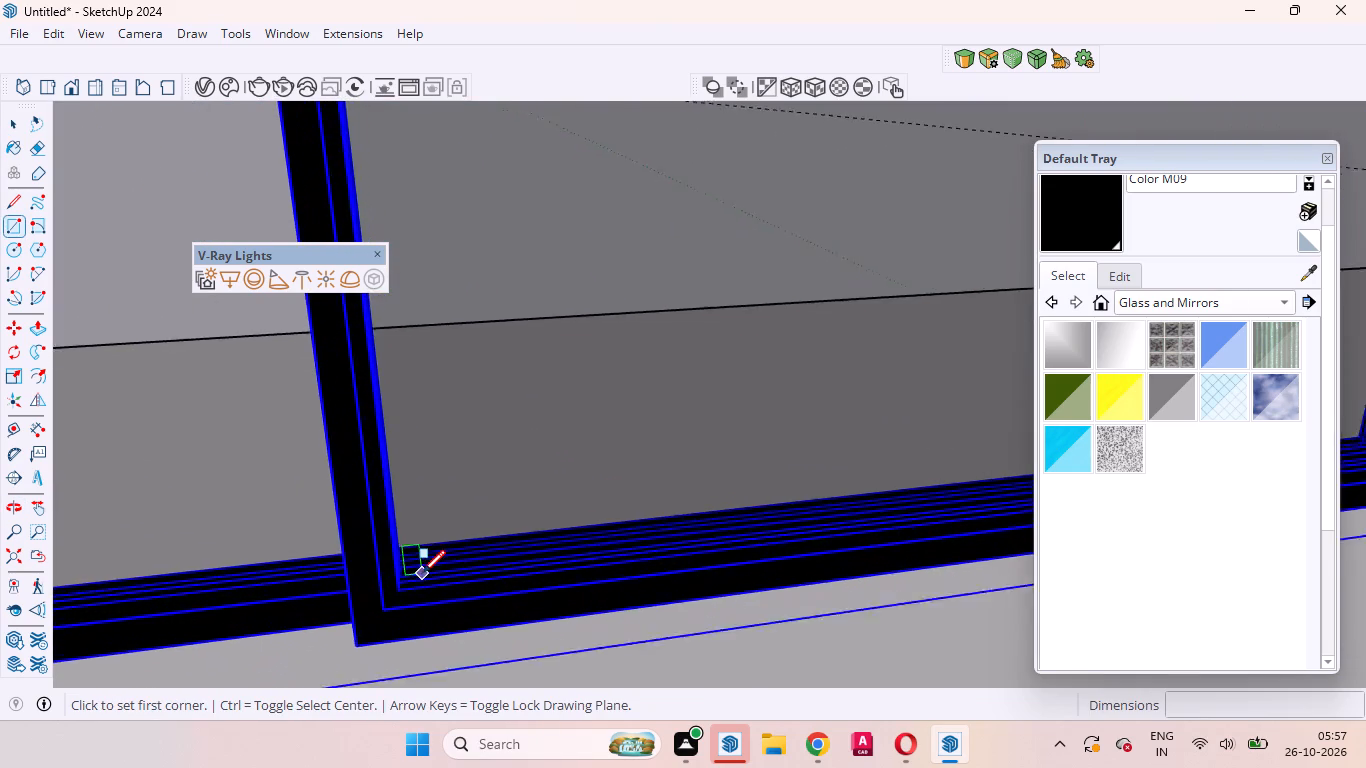
{"action": "scroll", "coordinate": [422, 573], "scroll_direction": "up", "scroll_amount": 8}
{"action": "middle_click_drag", "start_coordinate": [417, 585], "coordinate": [276, 682]}
{"action": "scroll", "coordinate": [351, 549], "scroll_direction": "up", "scroll_amount": 2}
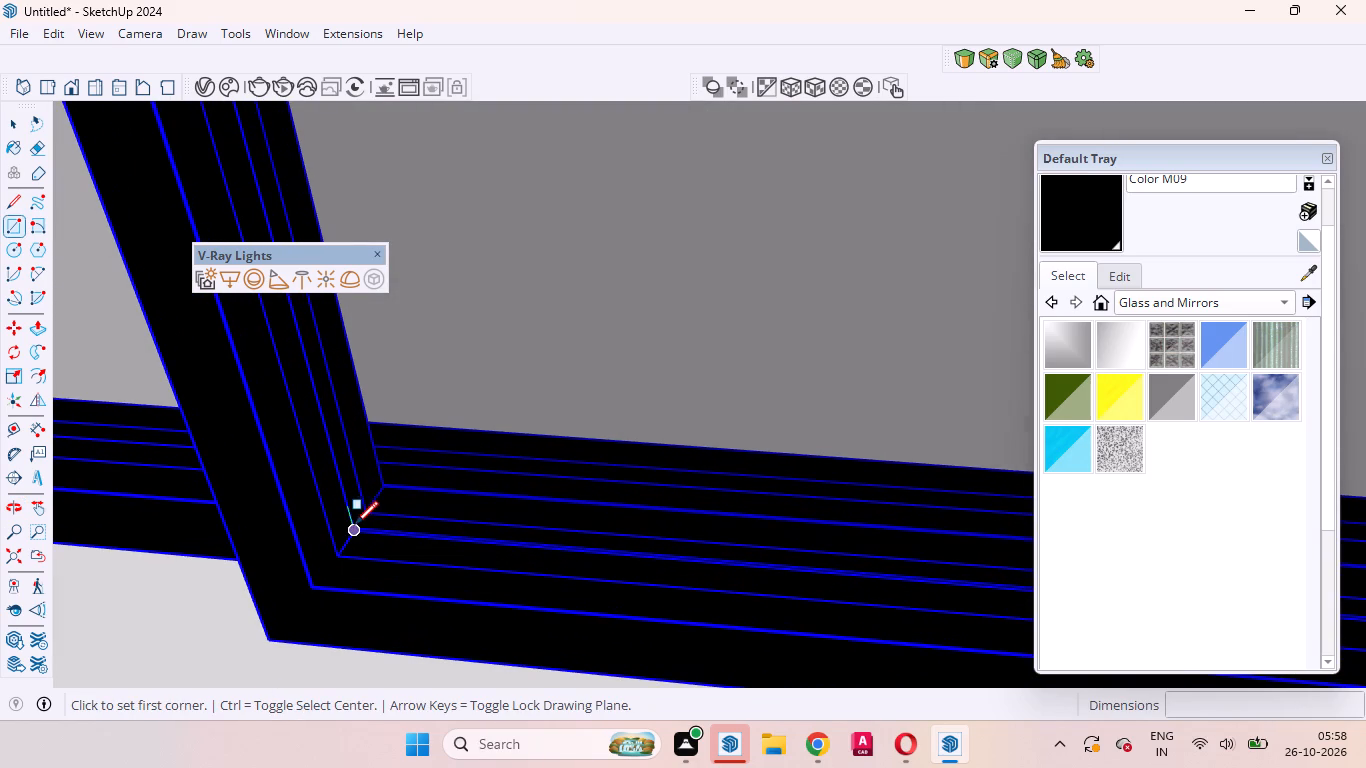
{"action": "left_click", "coordinate": [355, 524]}
{"action": "scroll", "coordinate": [405, 509], "scroll_direction": "down", "scroll_amount": 20}
{"action": "scroll", "coordinate": [405, 509], "scroll_direction": "down", "scroll_amount": 3}
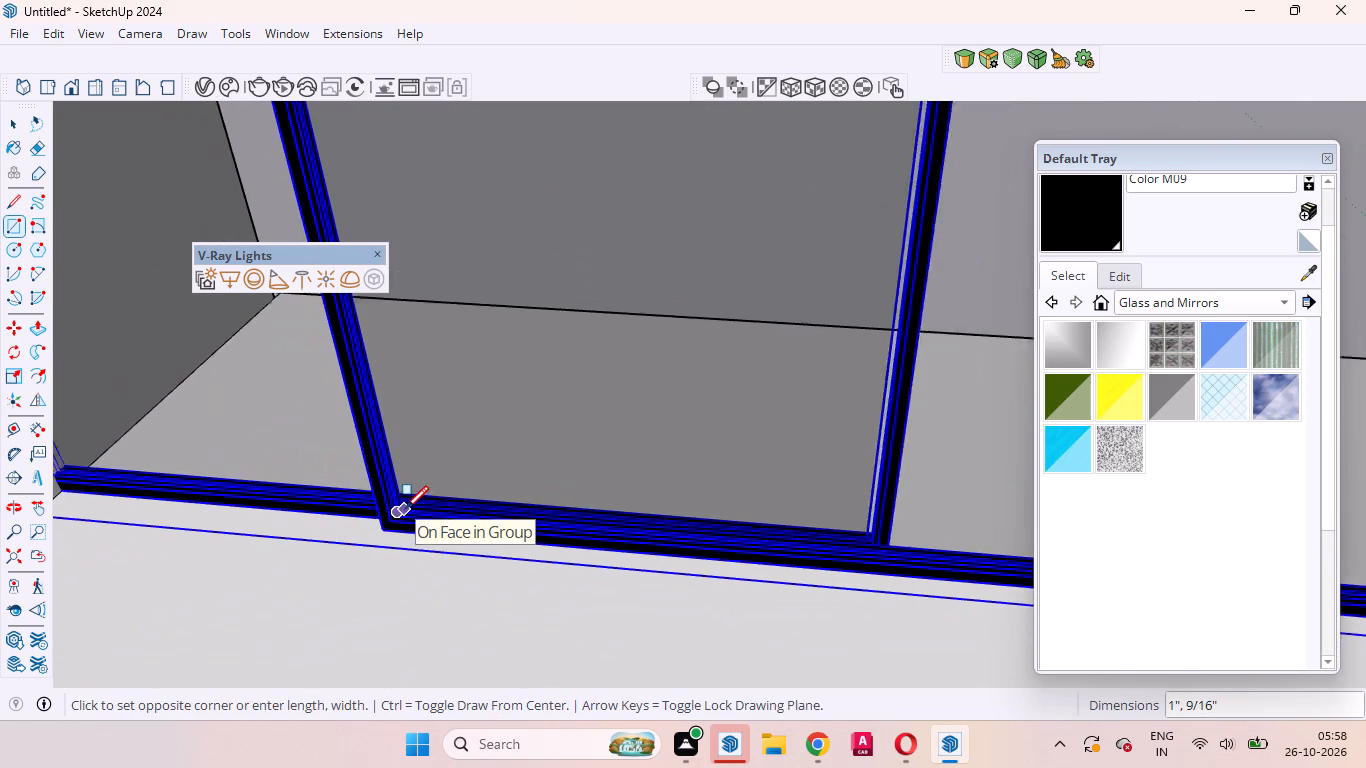
{"action": "middle_click", "coordinate": [405, 509]}
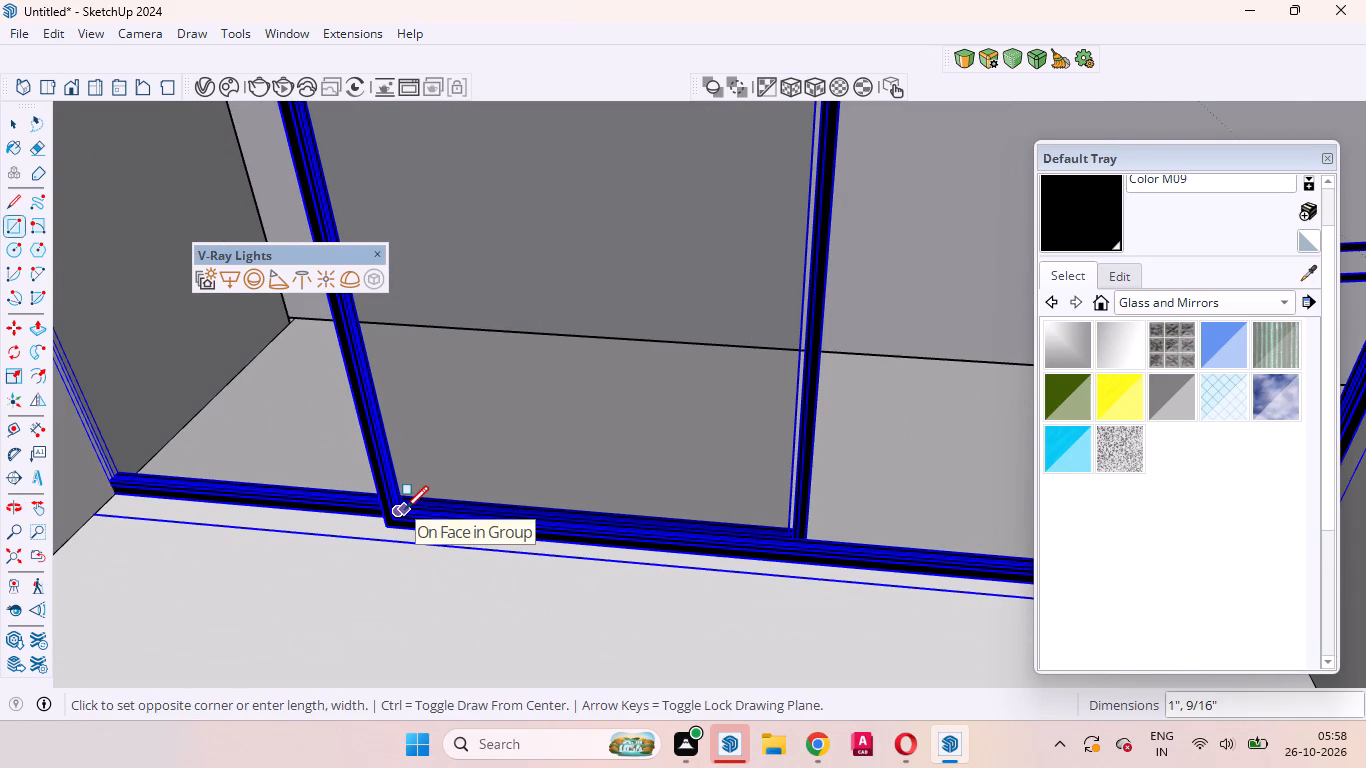
{"action": "middle_click", "coordinate": [405, 509]}
{"action": "middle_click_drag", "start_coordinate": [425, 481], "coordinate": [469, 392]}
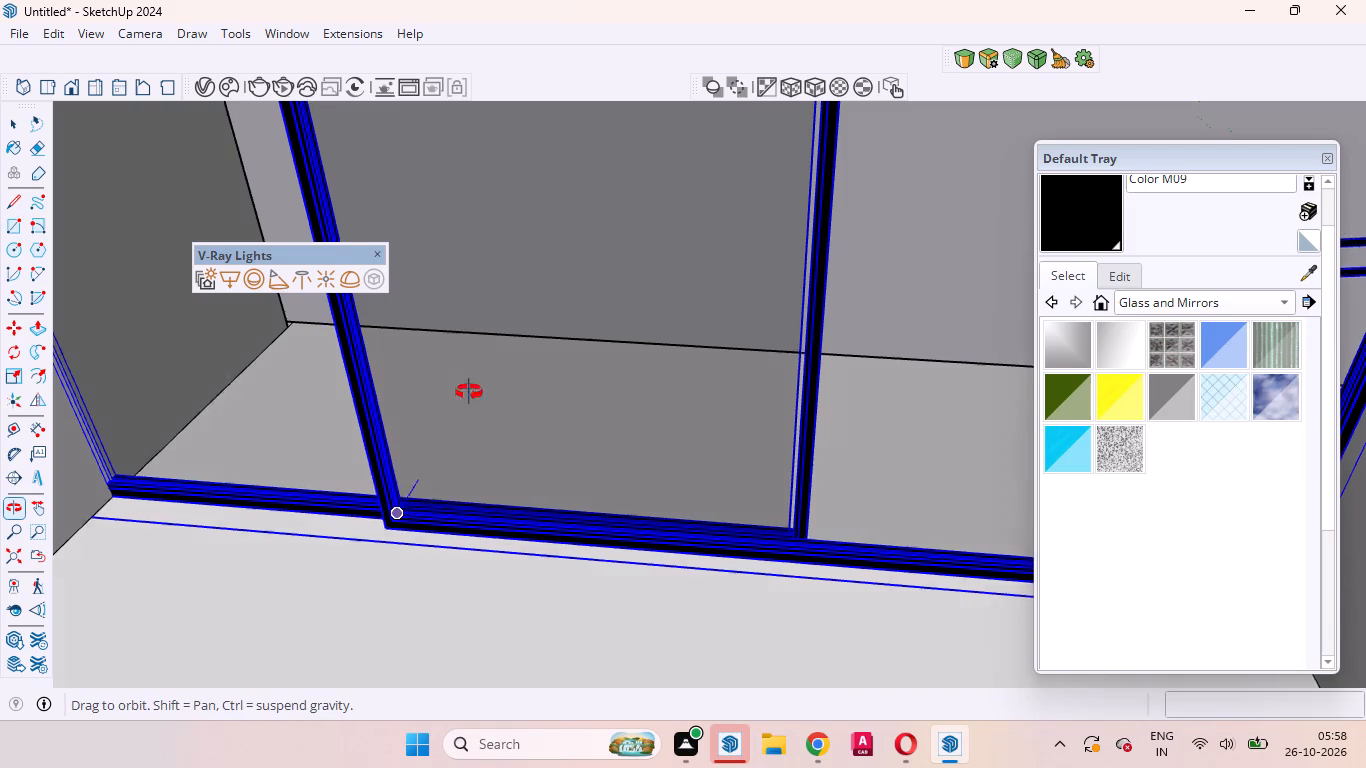
{"action": "middle_click_drag", "start_coordinate": [469, 392], "coordinate": [533, 300]}
{"action": "scroll", "coordinate": [449, 457], "scroll_direction": "down", "scroll_amount": 10}
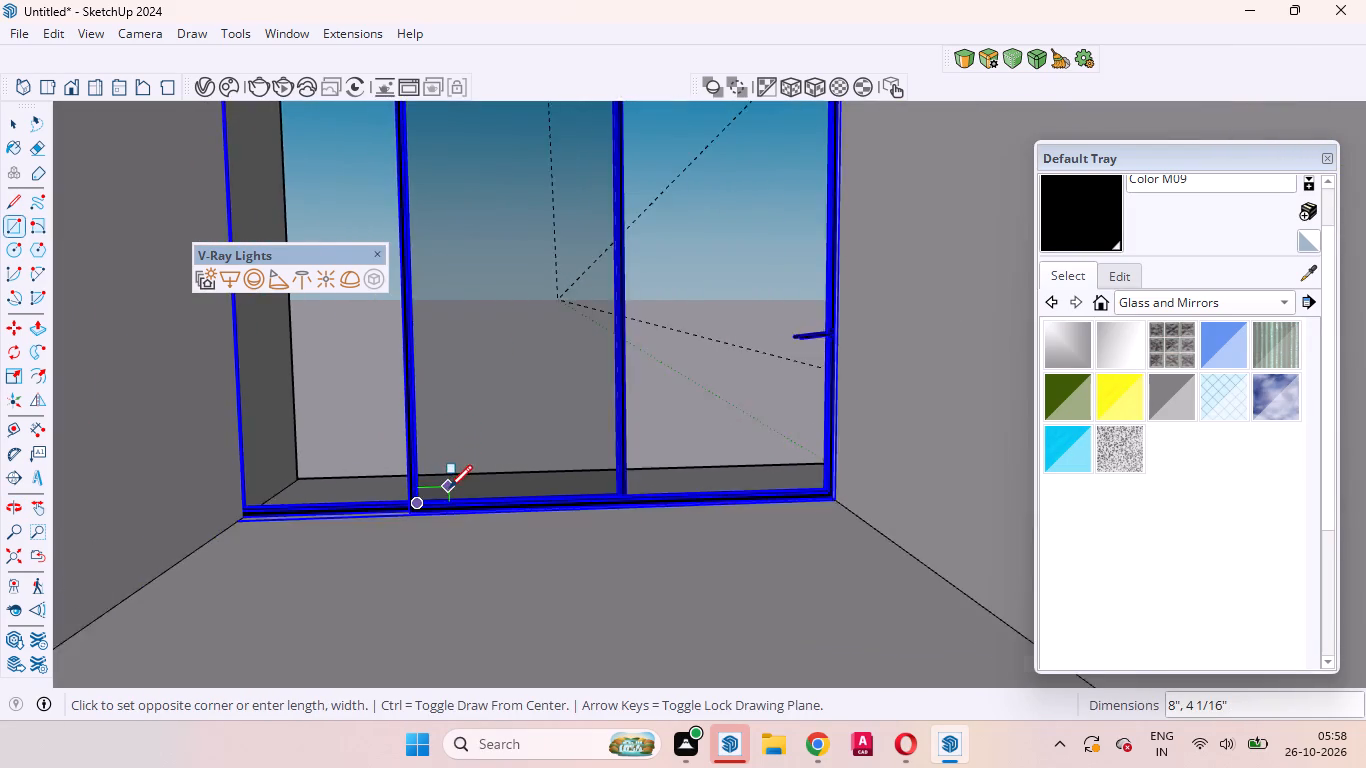
{"action": "scroll", "coordinate": [449, 488], "scroll_direction": "down", "scroll_amount": 3}
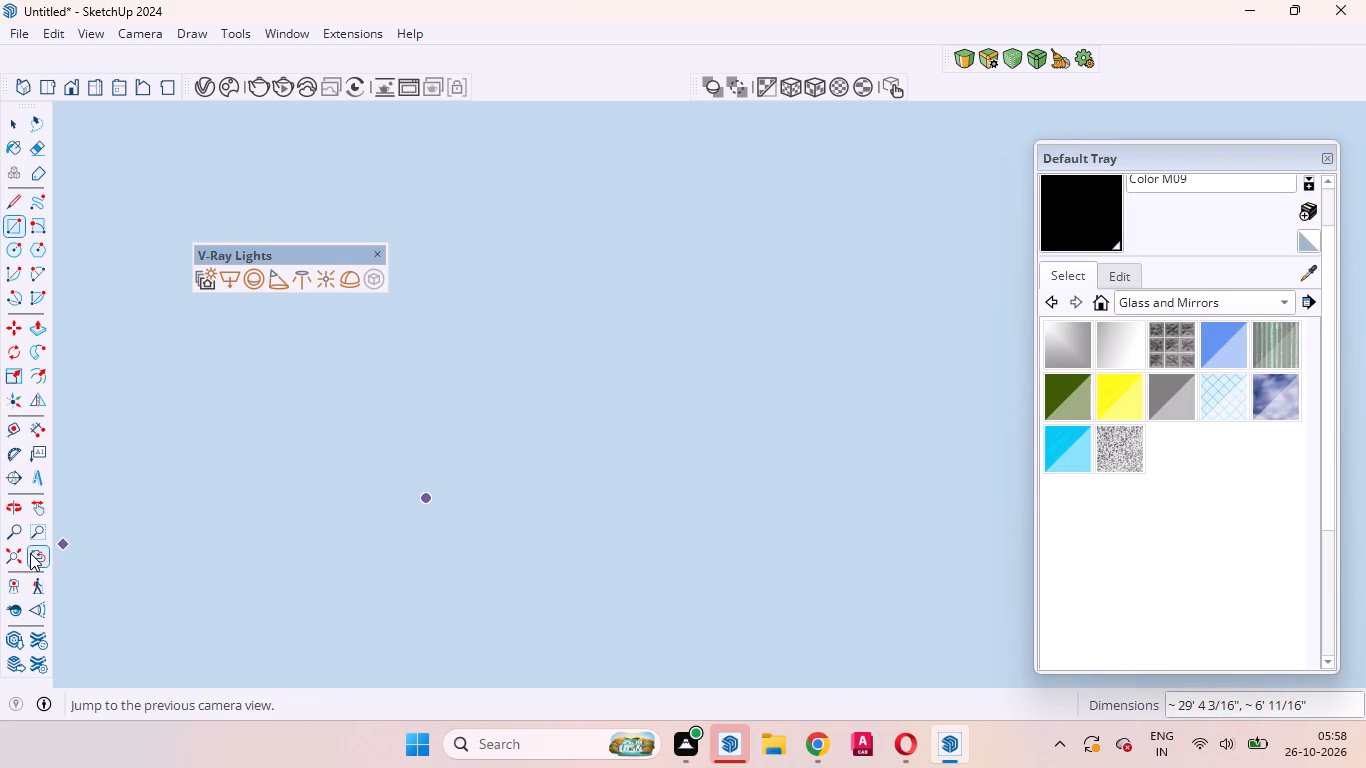
{"action": "left_click", "coordinate": [30, 553]}
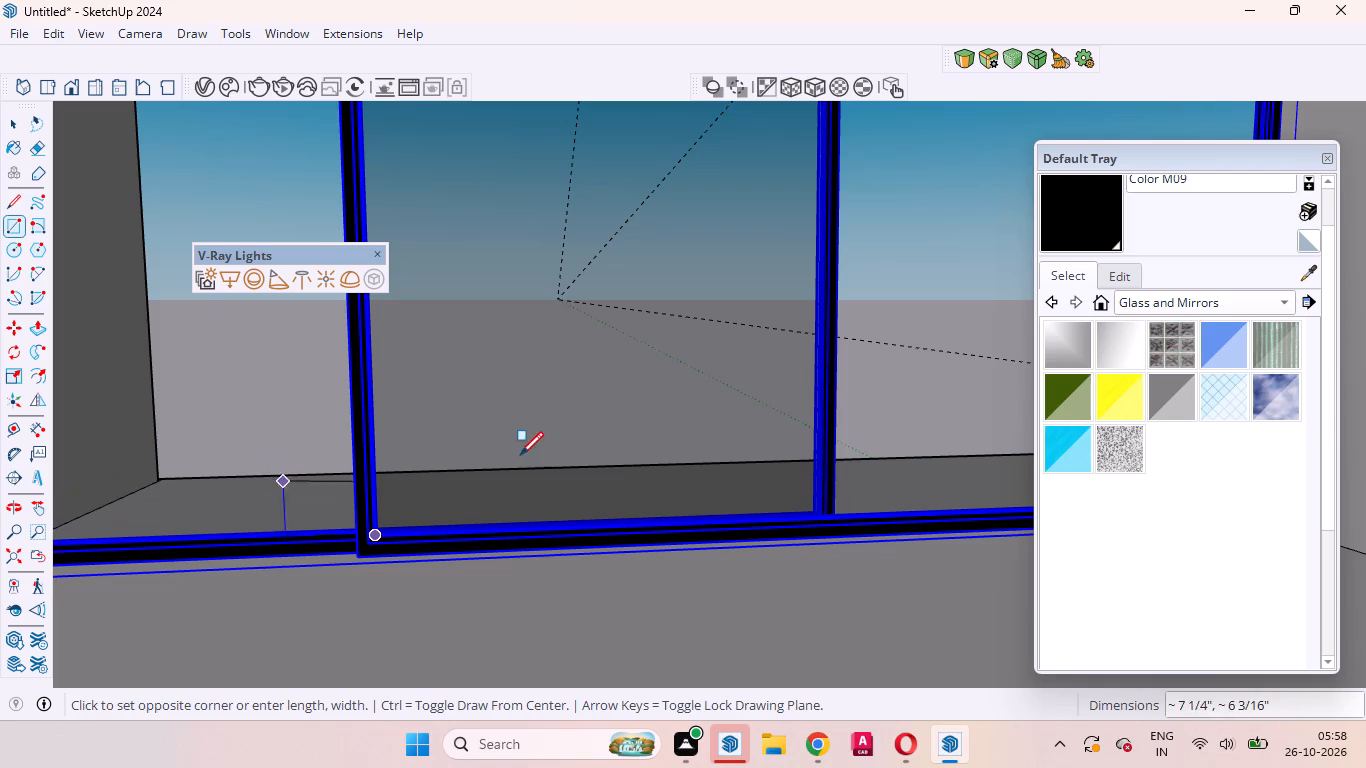
{"action": "scroll", "coordinate": [441, 520], "scroll_direction": "down", "scroll_amount": 1}
{"action": "middle_click_drag", "start_coordinate": [463, 523], "coordinate": [616, 397]}
{"action": "middle_click_drag", "start_coordinate": [575, 451], "coordinate": [571, 458]}
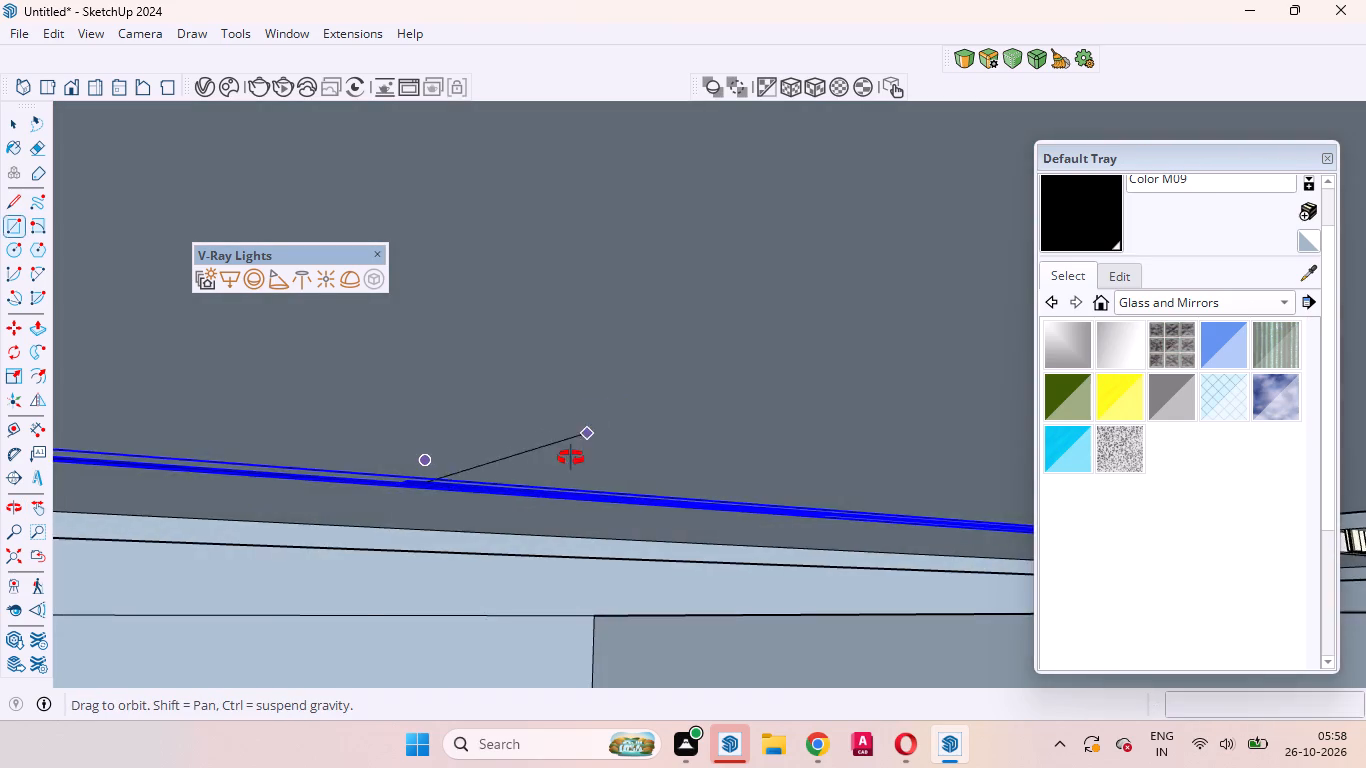
{"action": "middle_click_drag", "start_coordinate": [571, 458], "coordinate": [463, 618]}
{"action": "scroll", "coordinate": [470, 564], "scroll_direction": "down", "scroll_amount": 8}
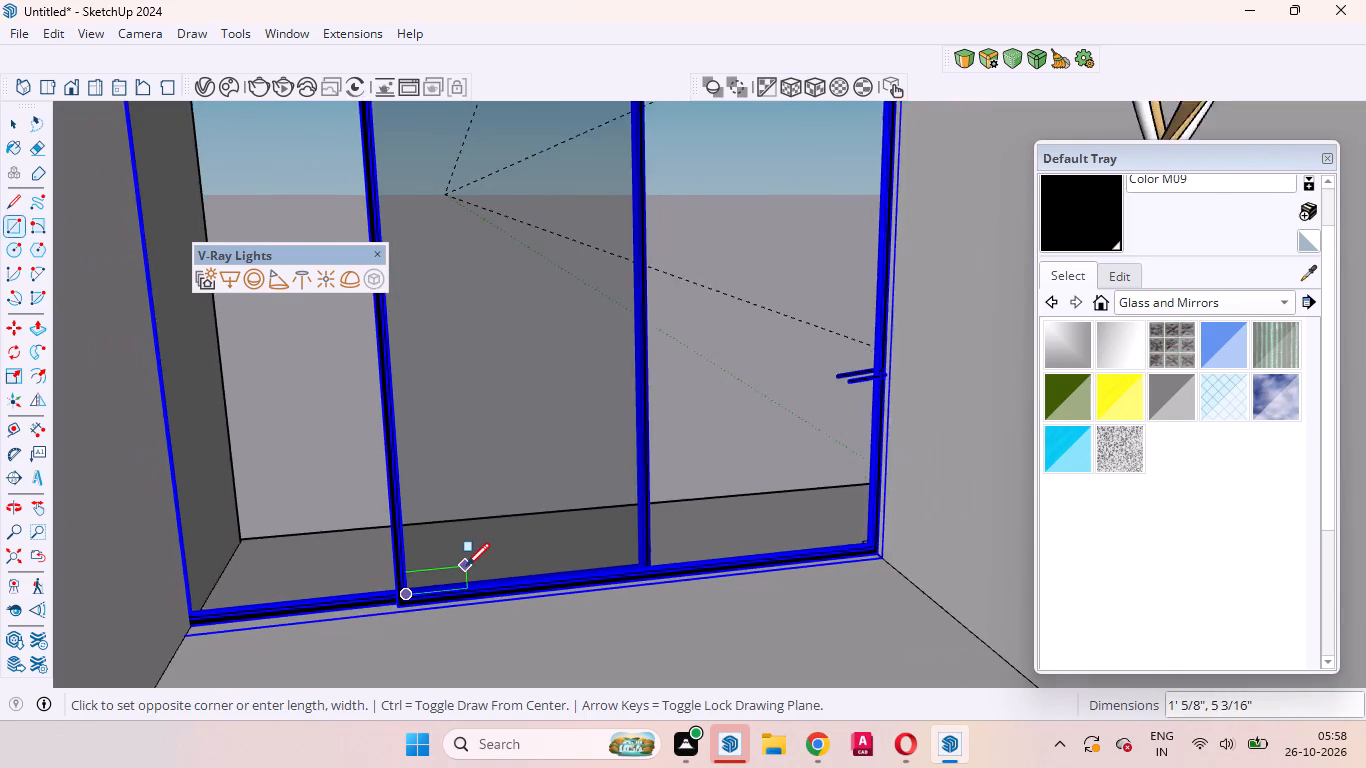
{"action": "scroll", "coordinate": [747, 159], "scroll_direction": "up", "scroll_amount": 4}
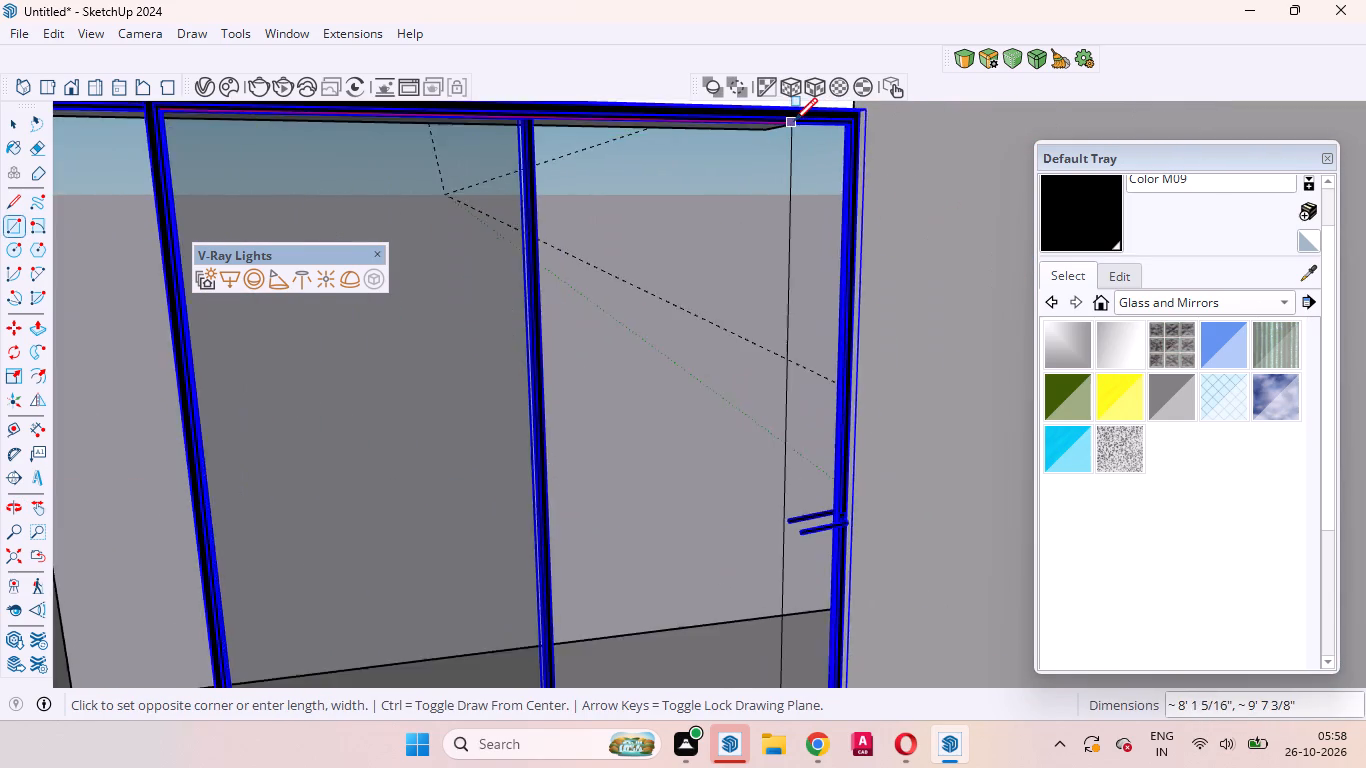
{"action": "scroll", "coordinate": [794, 121], "scroll_direction": "up", "scroll_amount": 7}
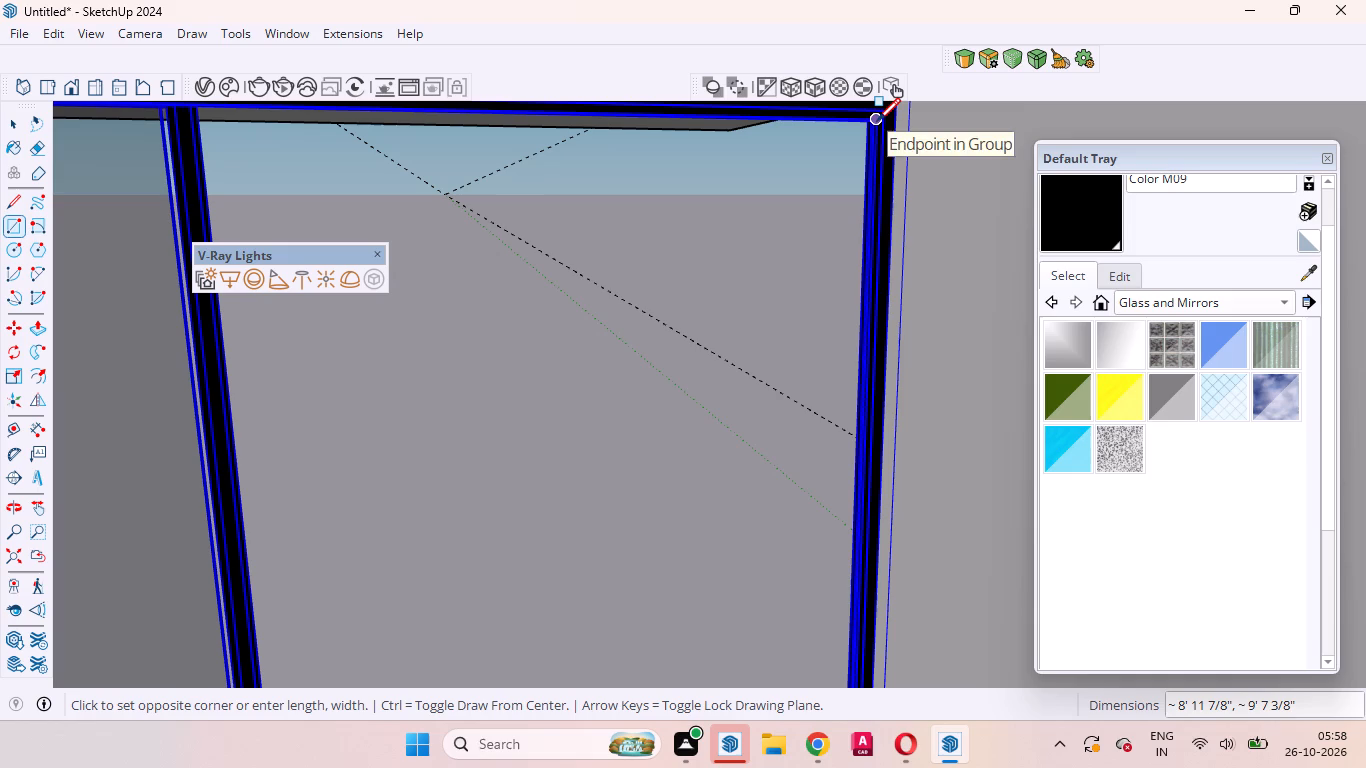
{"action": "key", "text": "Left"}
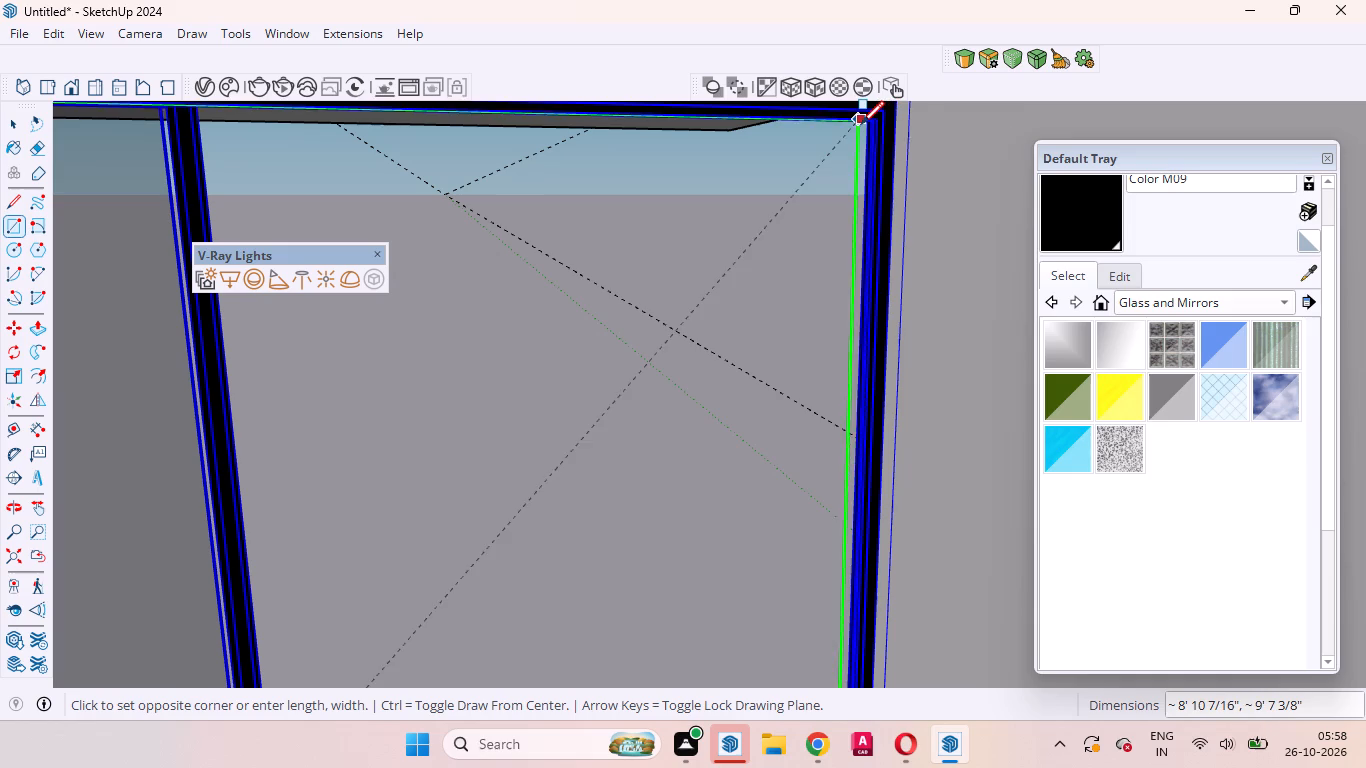
{"action": "scroll", "coordinate": [867, 124], "scroll_direction": "up", "scroll_amount": 3}
{"action": "left_click", "coordinate": [868, 124]}
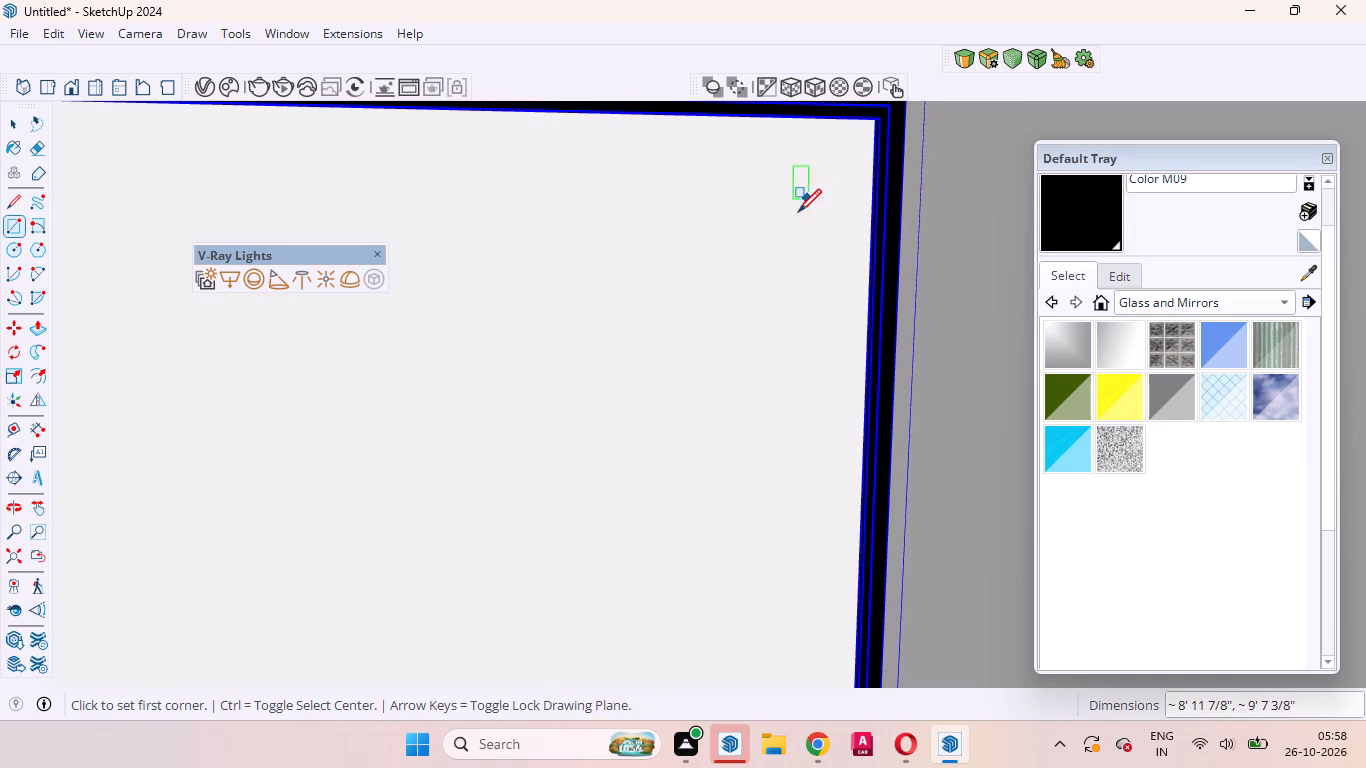
Paint the new rectangular face across the sliding window with Translucent Glass Gray.
{"action": "key", "text": "space"}
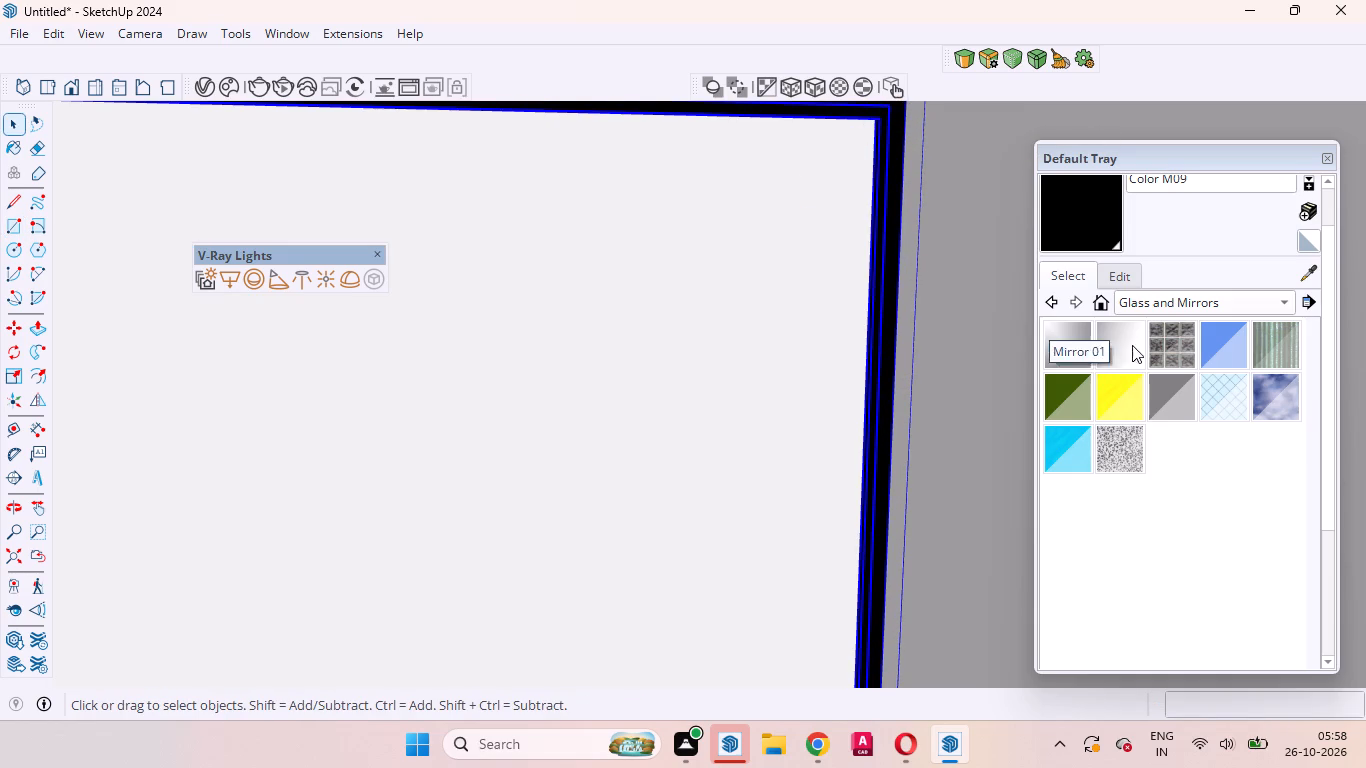
{"action": "left_click", "coordinate": [1168, 381]}
{"action": "left_click", "coordinate": [711, 419]}
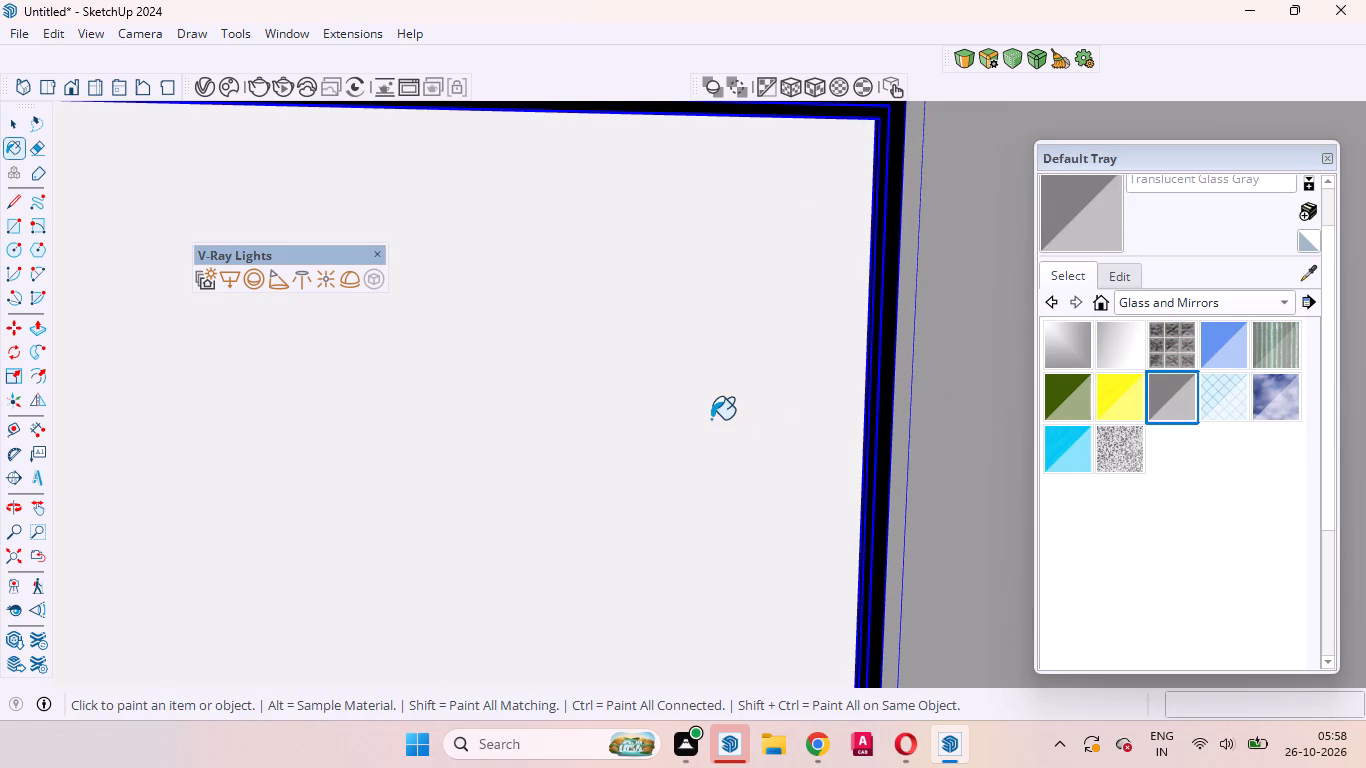
{"action": "key", "text": "space"}
{"action": "scroll", "coordinate": [702, 406], "scroll_direction": "down", "scroll_amount": 6}
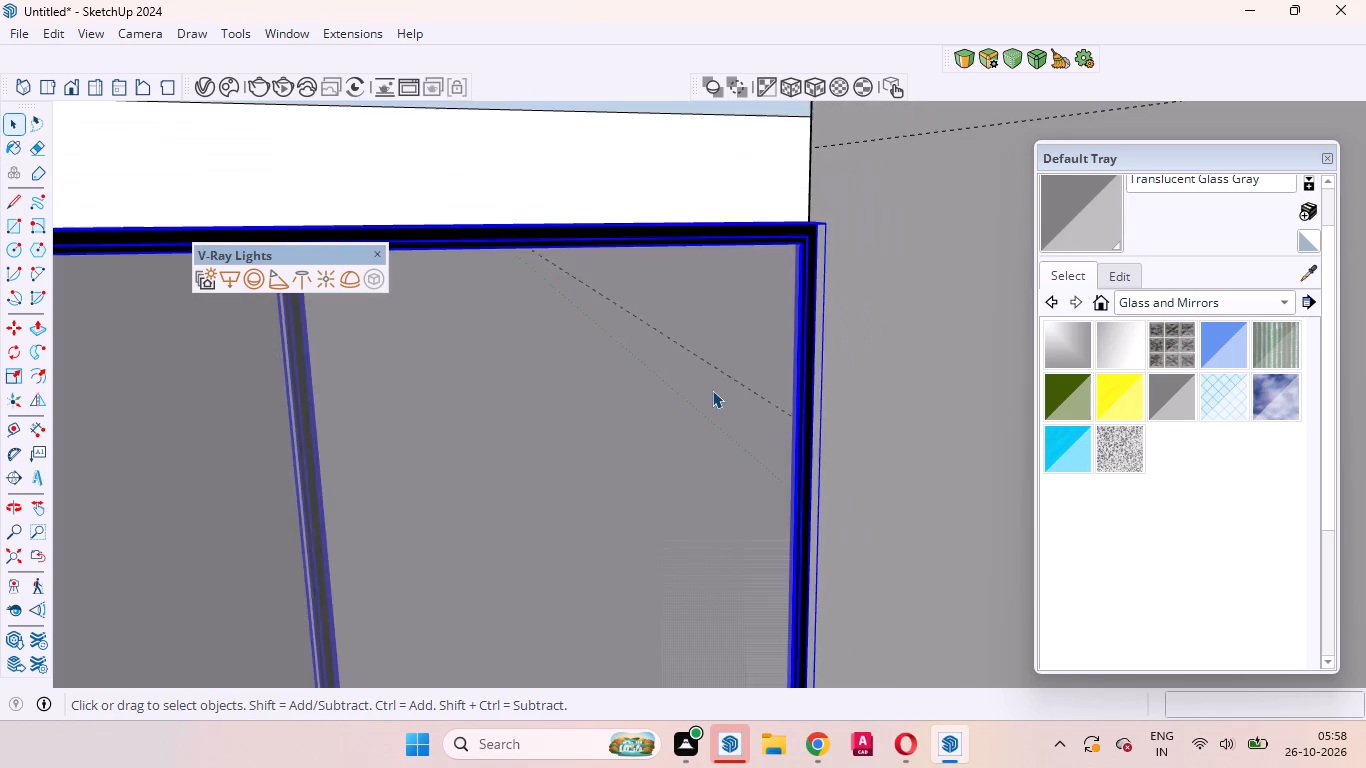
{"action": "scroll", "coordinate": [714, 384], "scroll_direction": "down", "scroll_amount": 3}
{"action": "scroll", "coordinate": [627, 417], "scroll_direction": "up", "scroll_amount": 12}
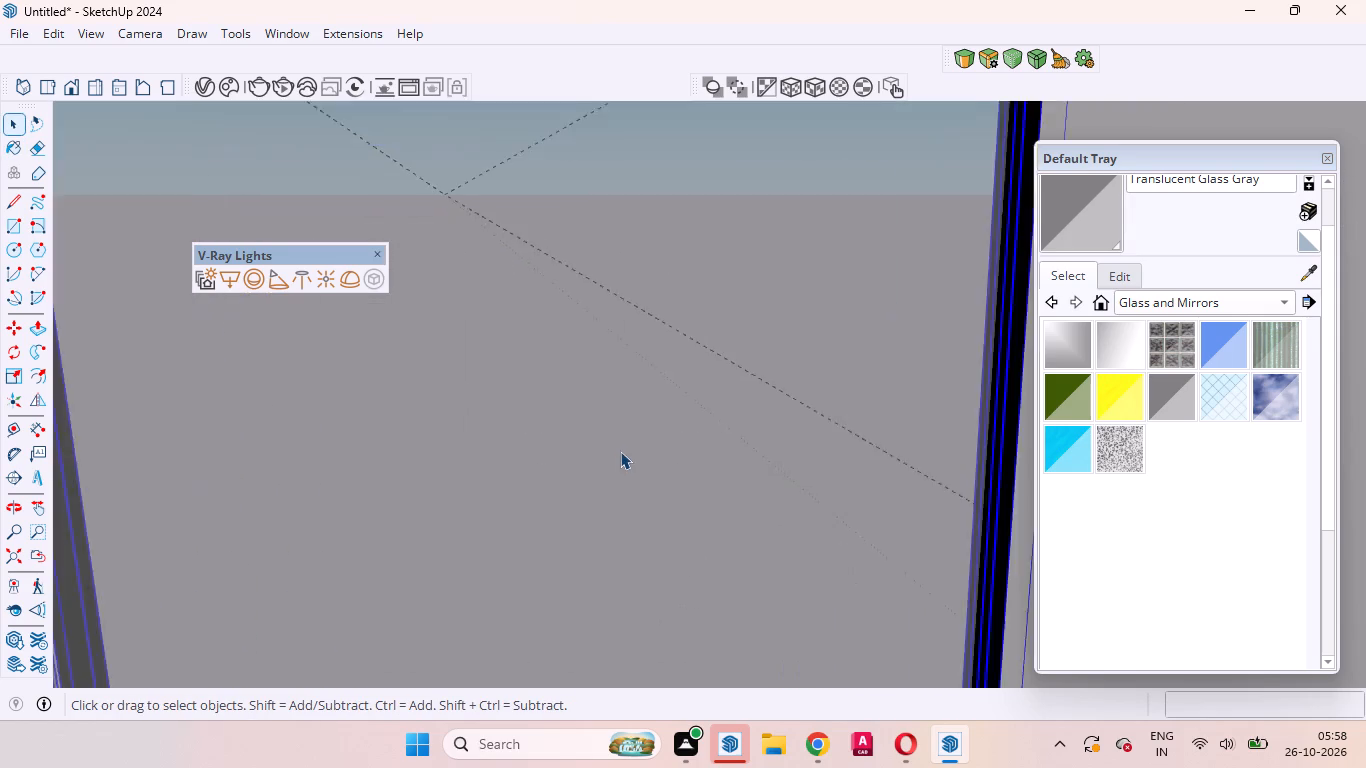
{"action": "scroll", "coordinate": [620, 451], "scroll_direction": "up", "scroll_amount": 20}
{"action": "scroll", "coordinate": [620, 451], "scroll_direction": "up", "scroll_amount": 1}
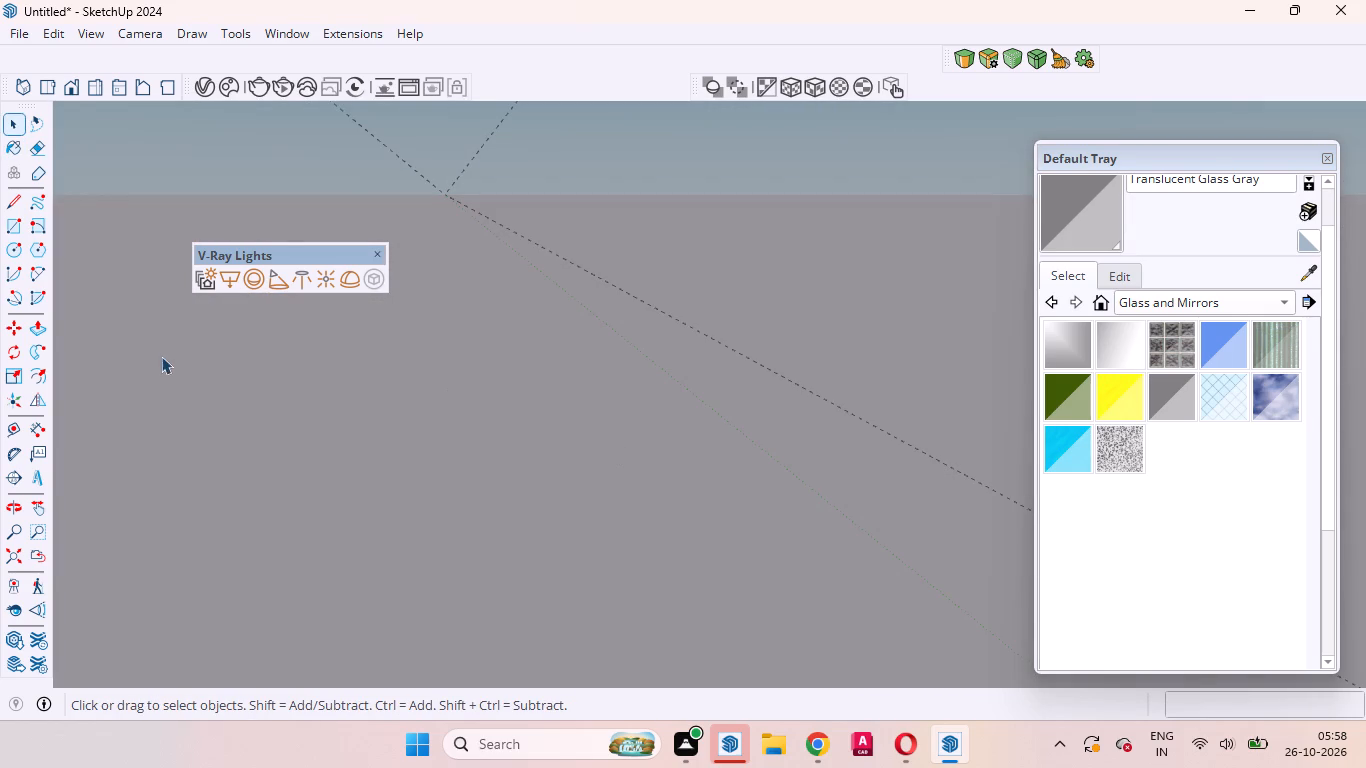
In the front view, open the sliding window group and scale the wide panel opposite the handle to about 0.97 along the red axis.
{"action": "left_click", "coordinate": [71, 83]}
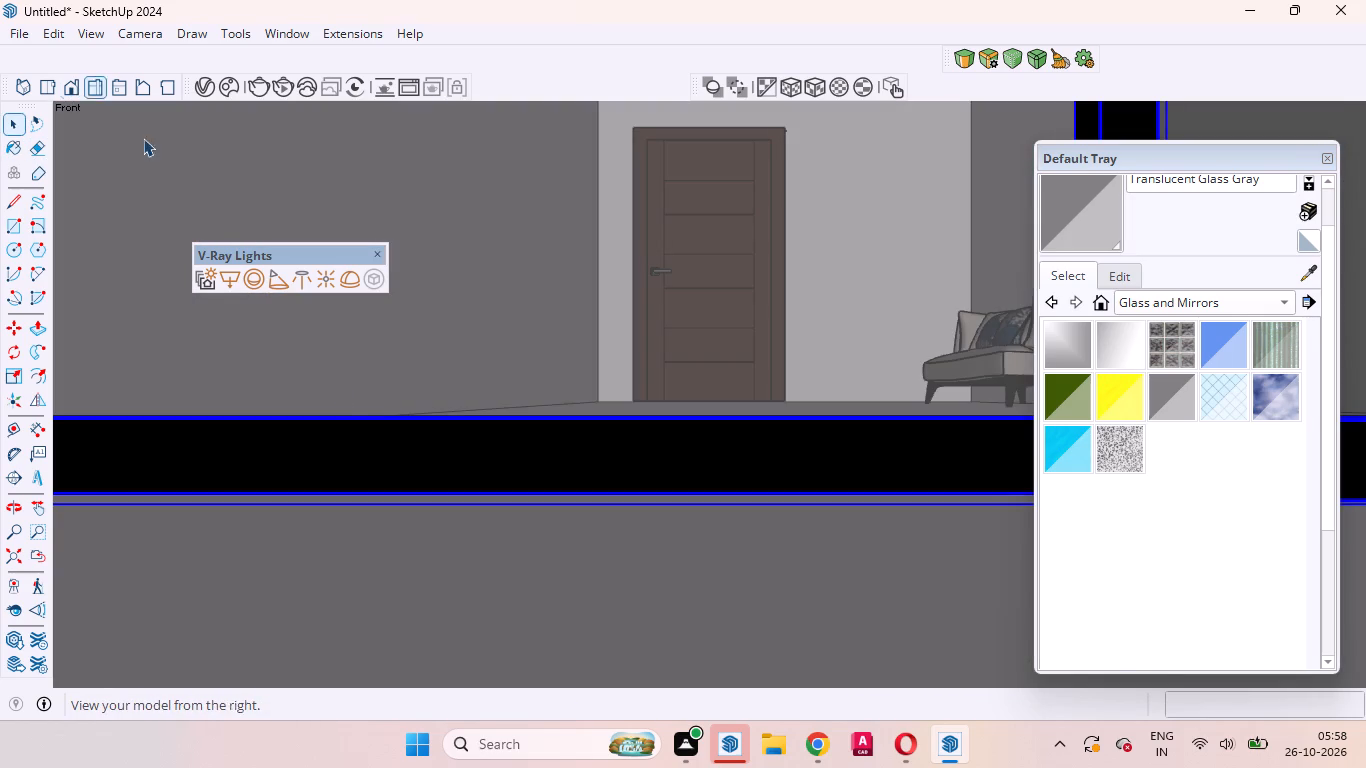
{"action": "left_click", "coordinate": [8, 559]}
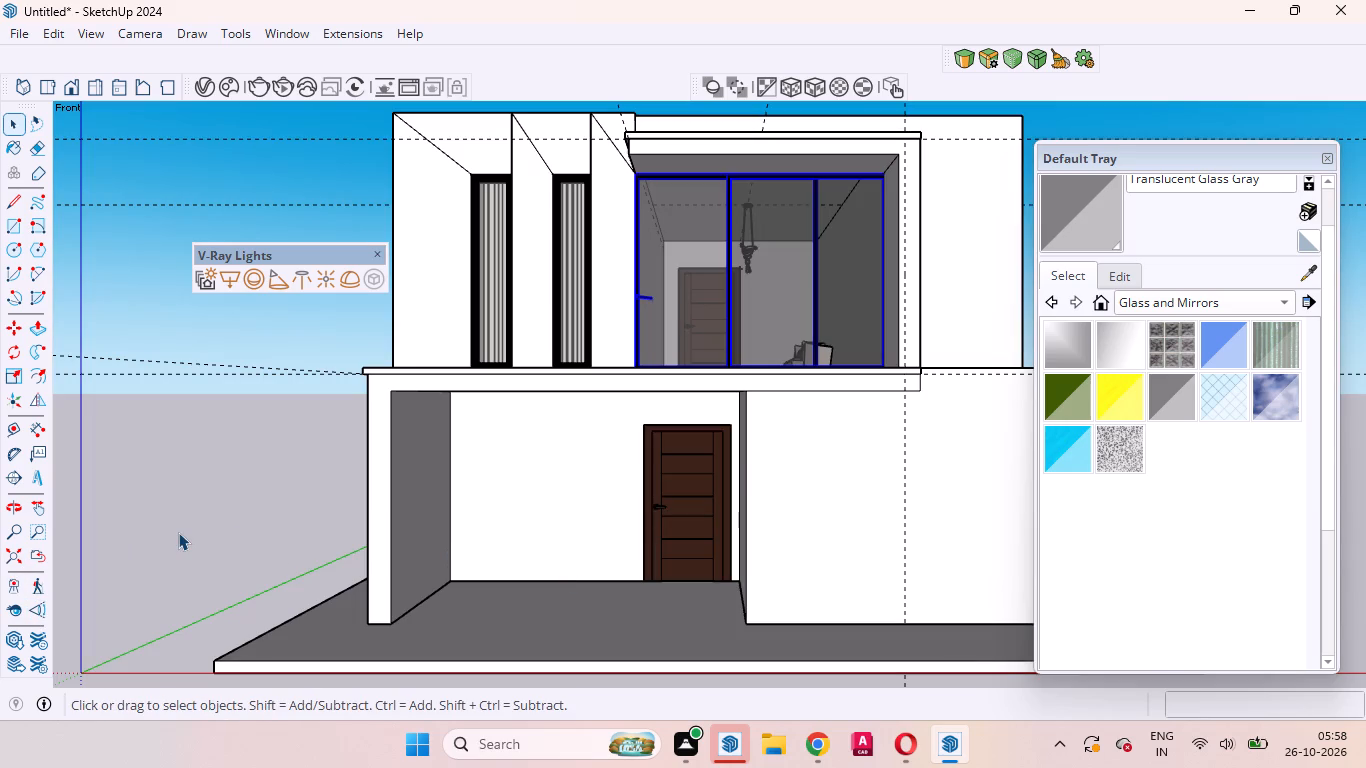
{"action": "left_click", "coordinate": [178, 532]}
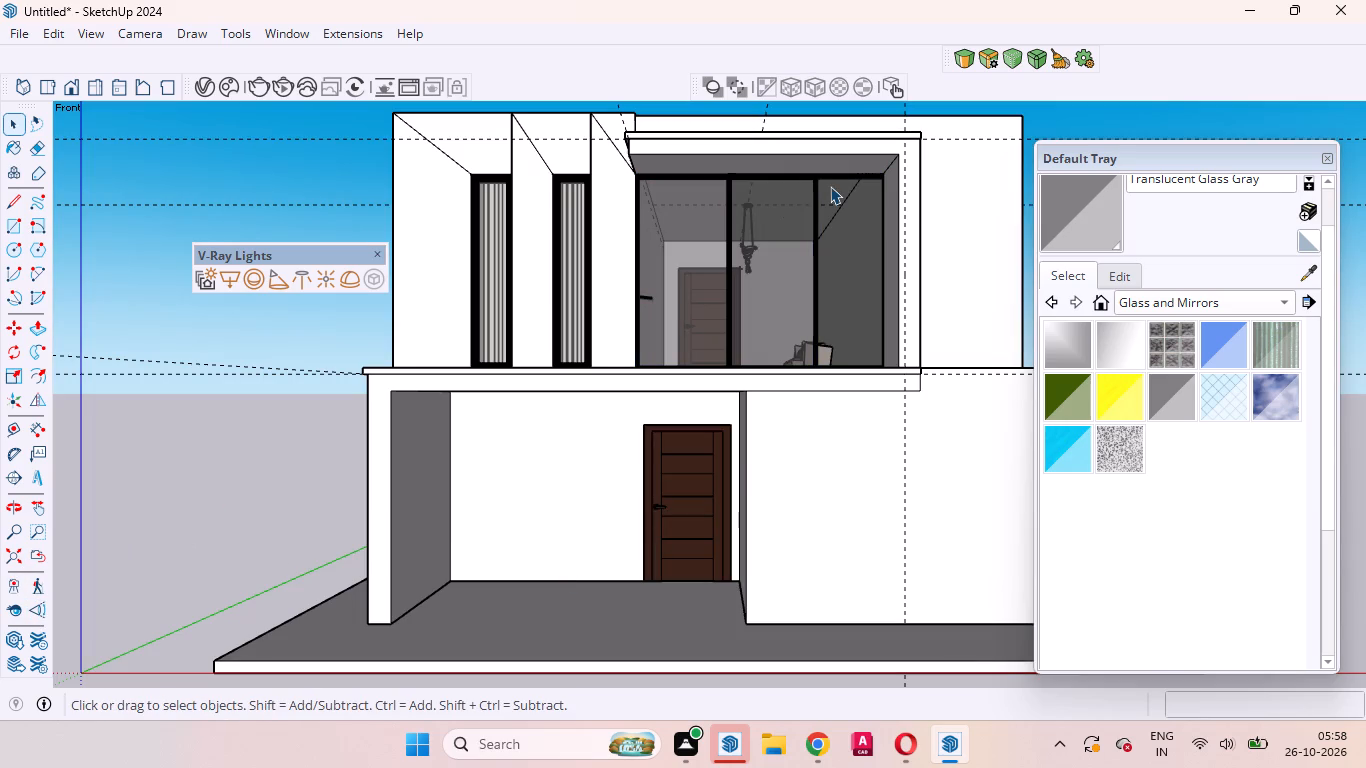
{"action": "scroll", "coordinate": [935, 265], "scroll_direction": "up", "scroll_amount": 12}
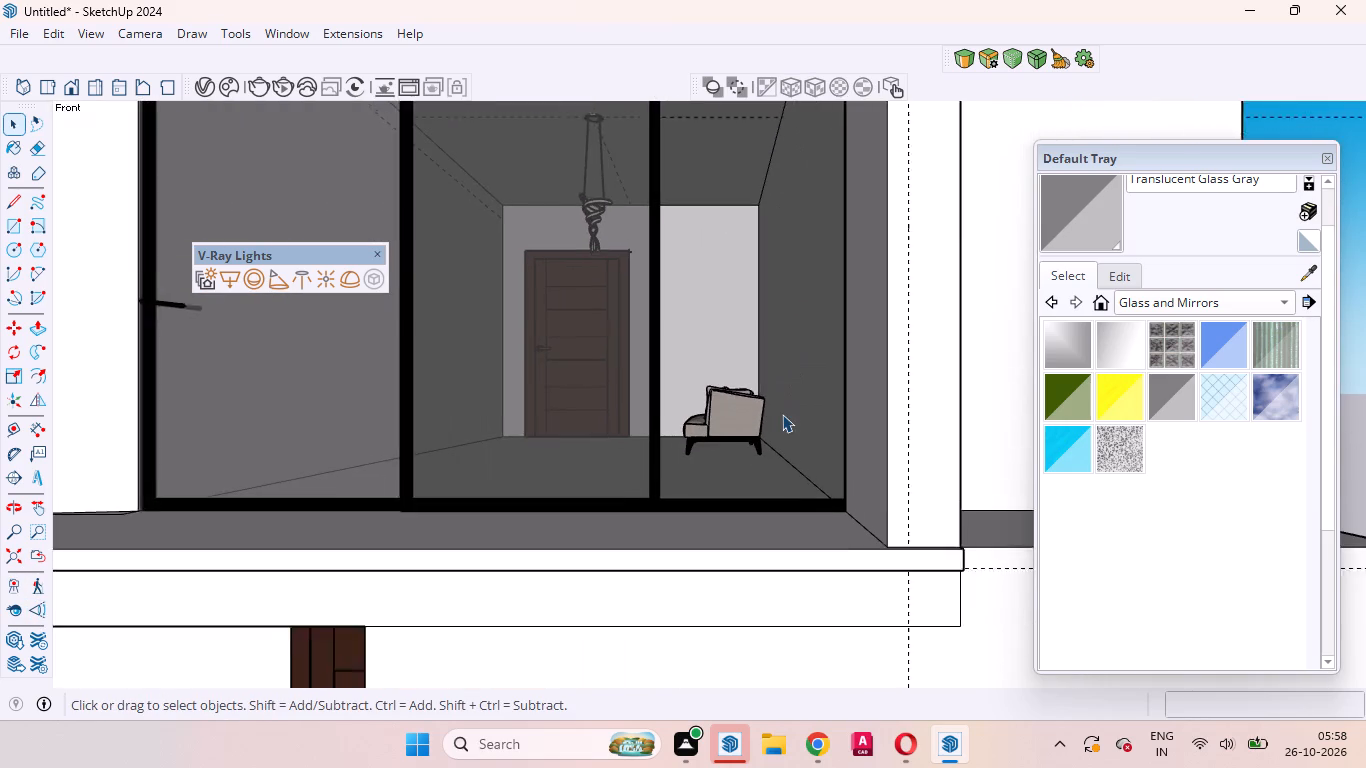
{"action": "left_click", "coordinate": [816, 432]}
{"action": "scroll", "coordinate": [838, 439], "scroll_direction": "down", "scroll_amount": 5}
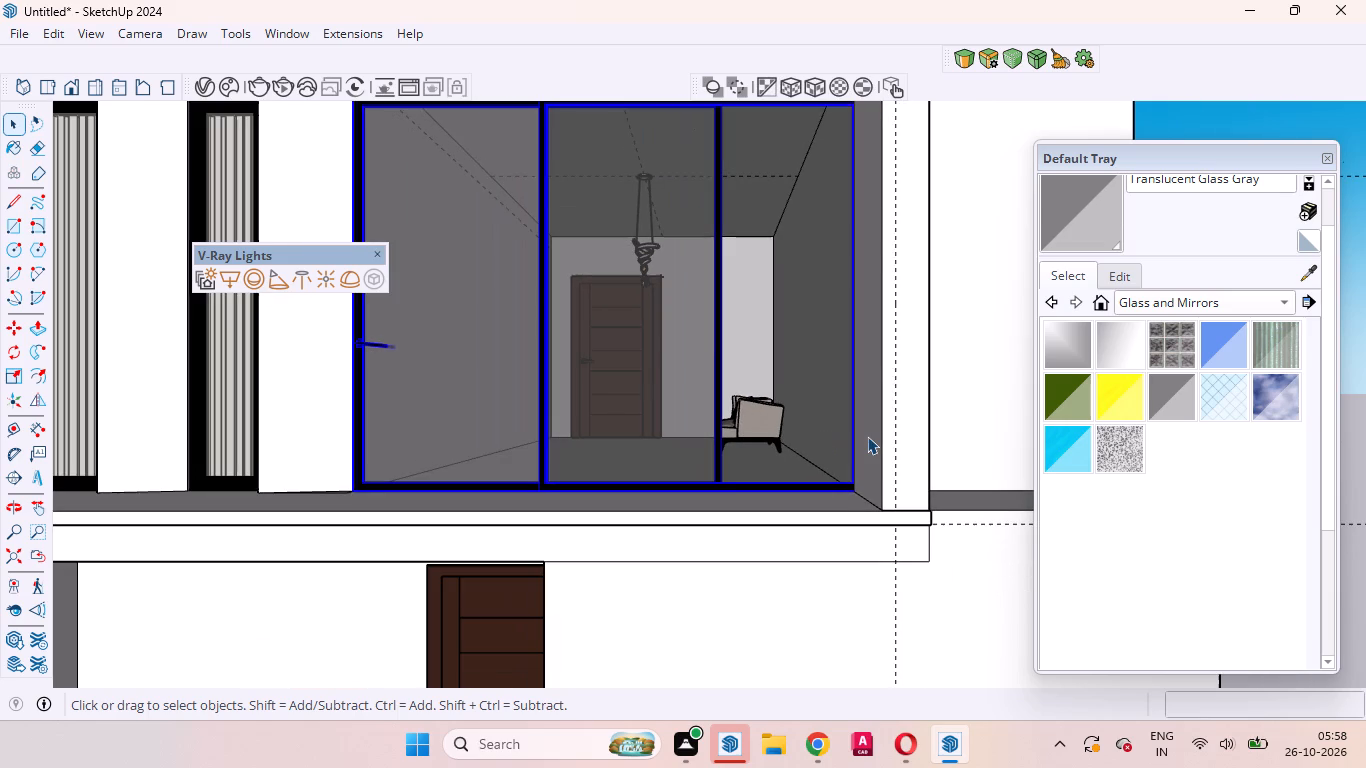
{"action": "double_click", "coordinate": [749, 343]}
{"action": "left_click", "coordinate": [759, 338]}
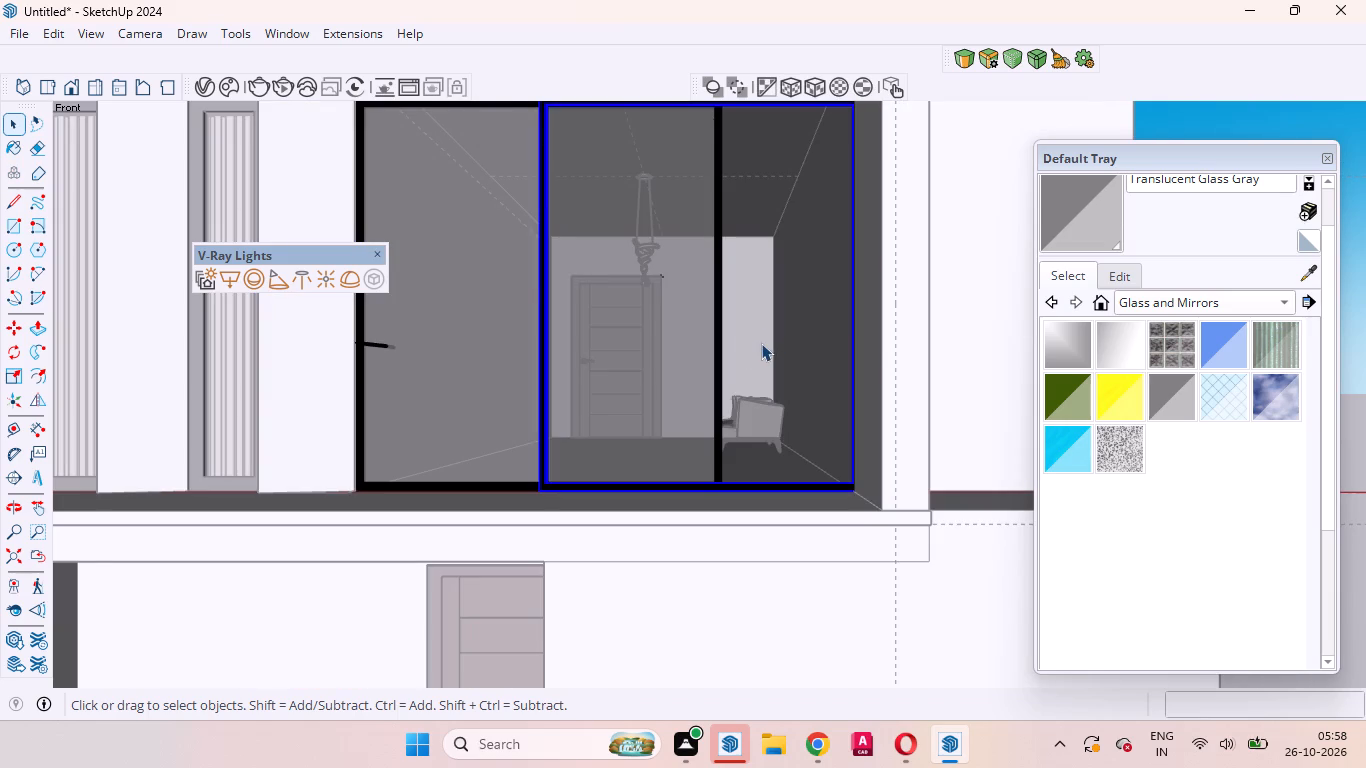
{"action": "key", "text": "s"}
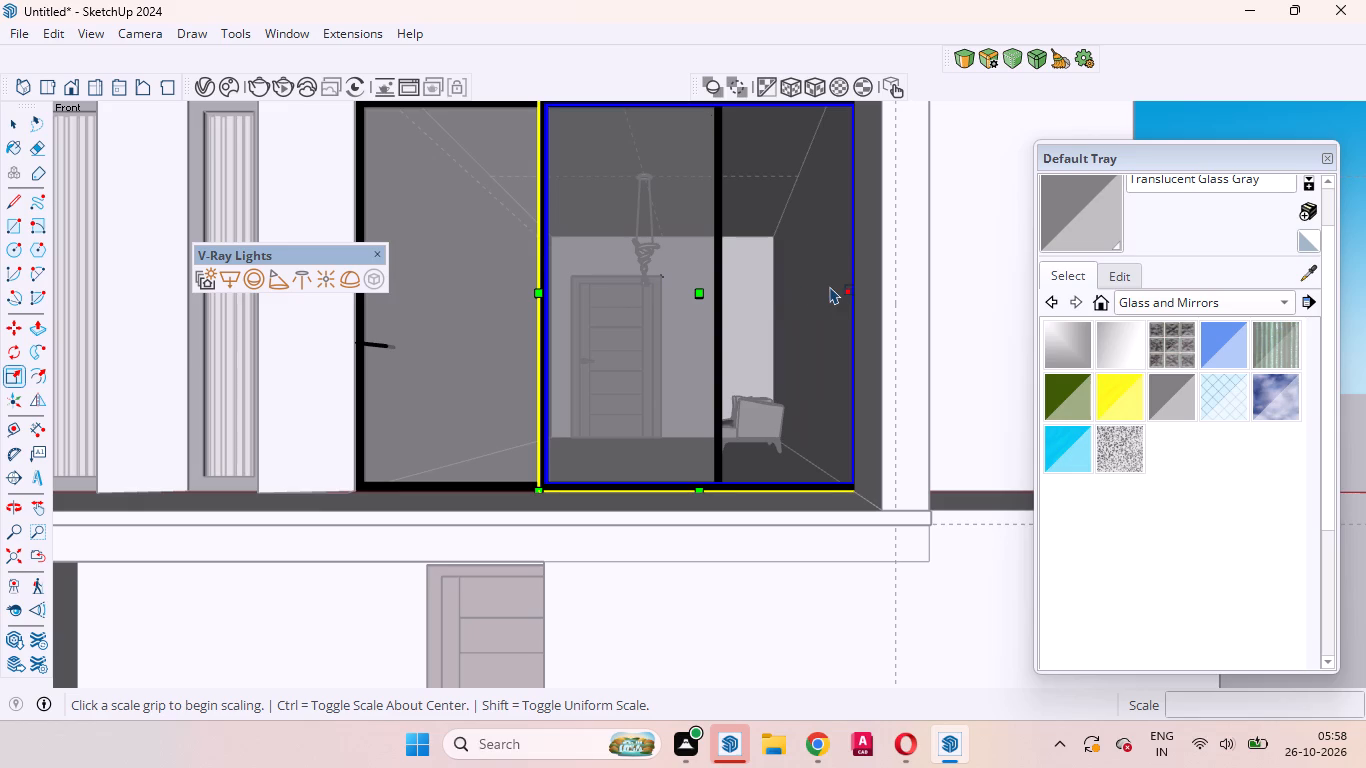
{"action": "scroll", "coordinate": [857, 293], "scroll_direction": "up", "scroll_amount": 5}
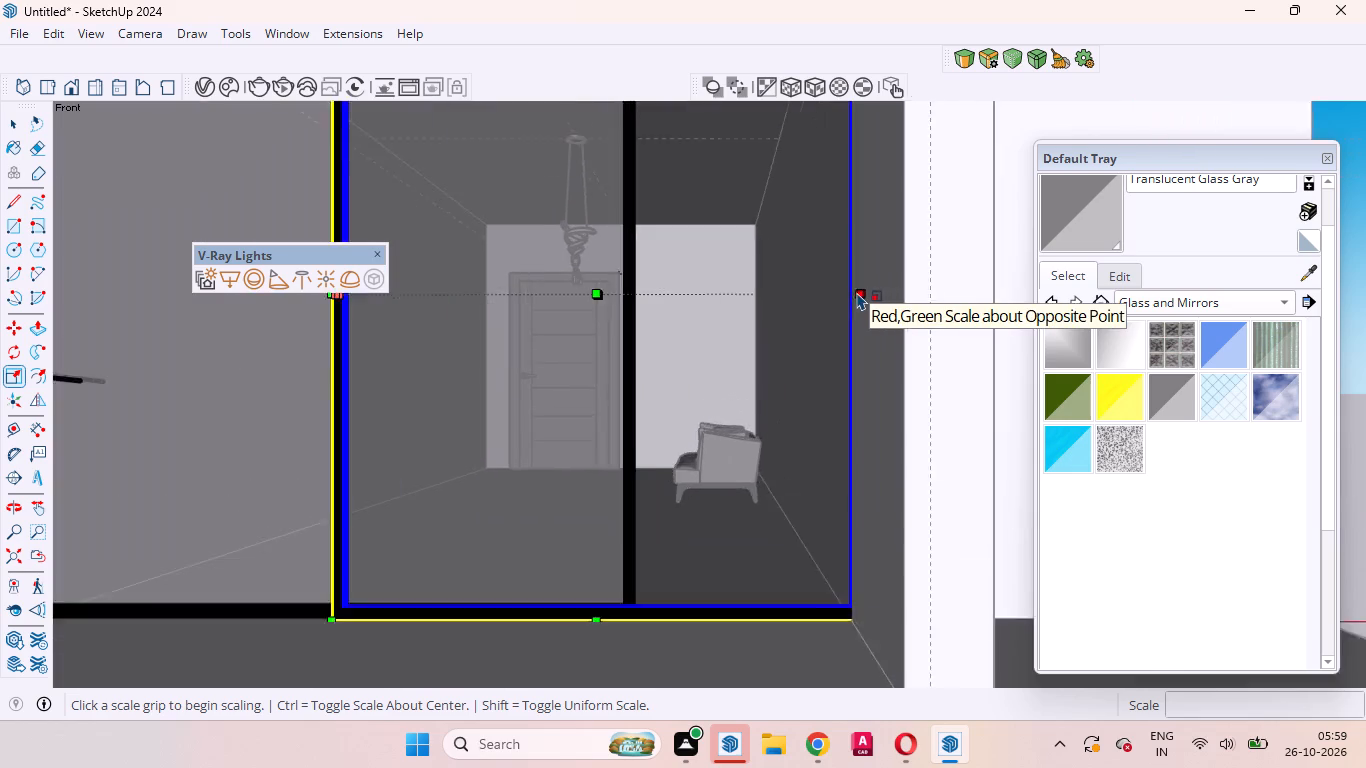
{"action": "scroll", "coordinate": [857, 292], "scroll_direction": "up", "scroll_amount": 7}
{"action": "scroll", "coordinate": [859, 291], "scroll_direction": "down", "scroll_amount": 1}
{"action": "scroll", "coordinate": [859, 291], "scroll_direction": "up", "scroll_amount": 1}
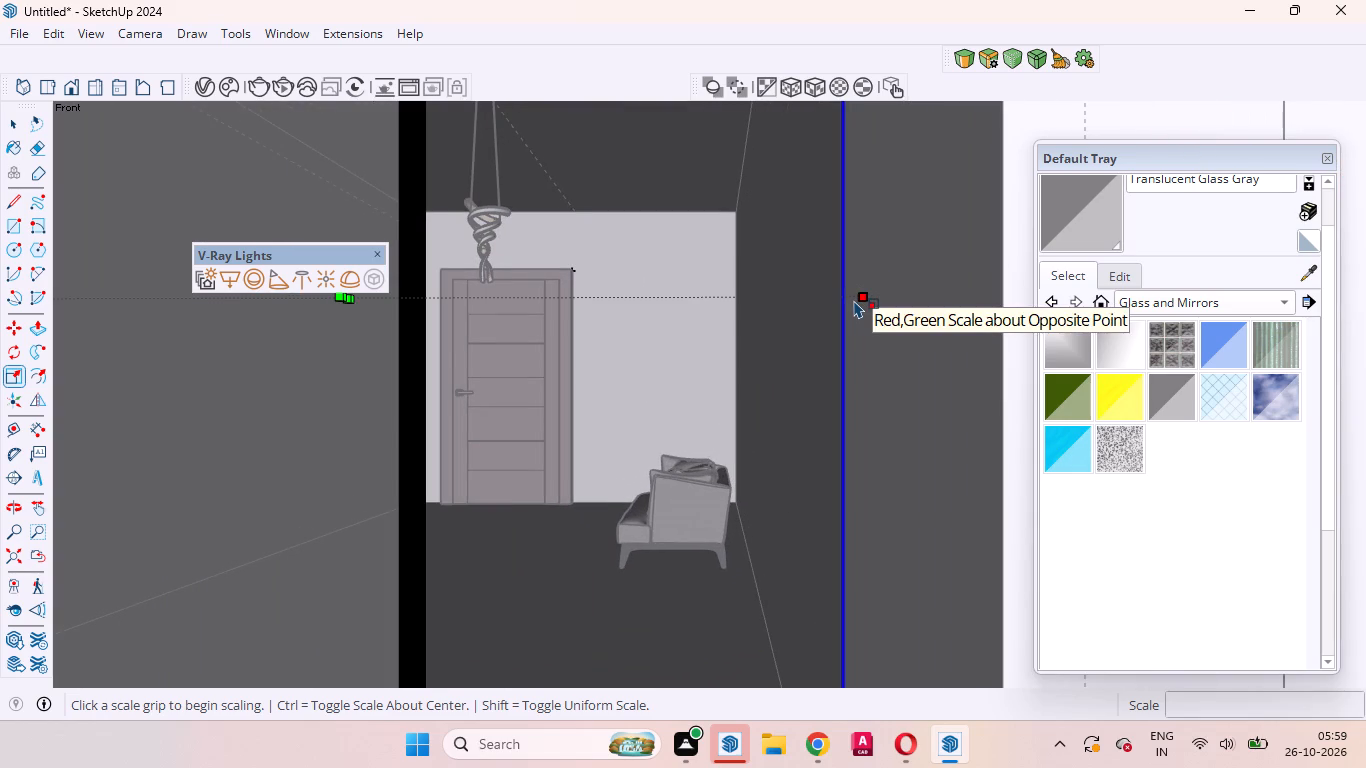
{"action": "scroll", "coordinate": [843, 292], "scroll_direction": "up", "scroll_amount": 6}
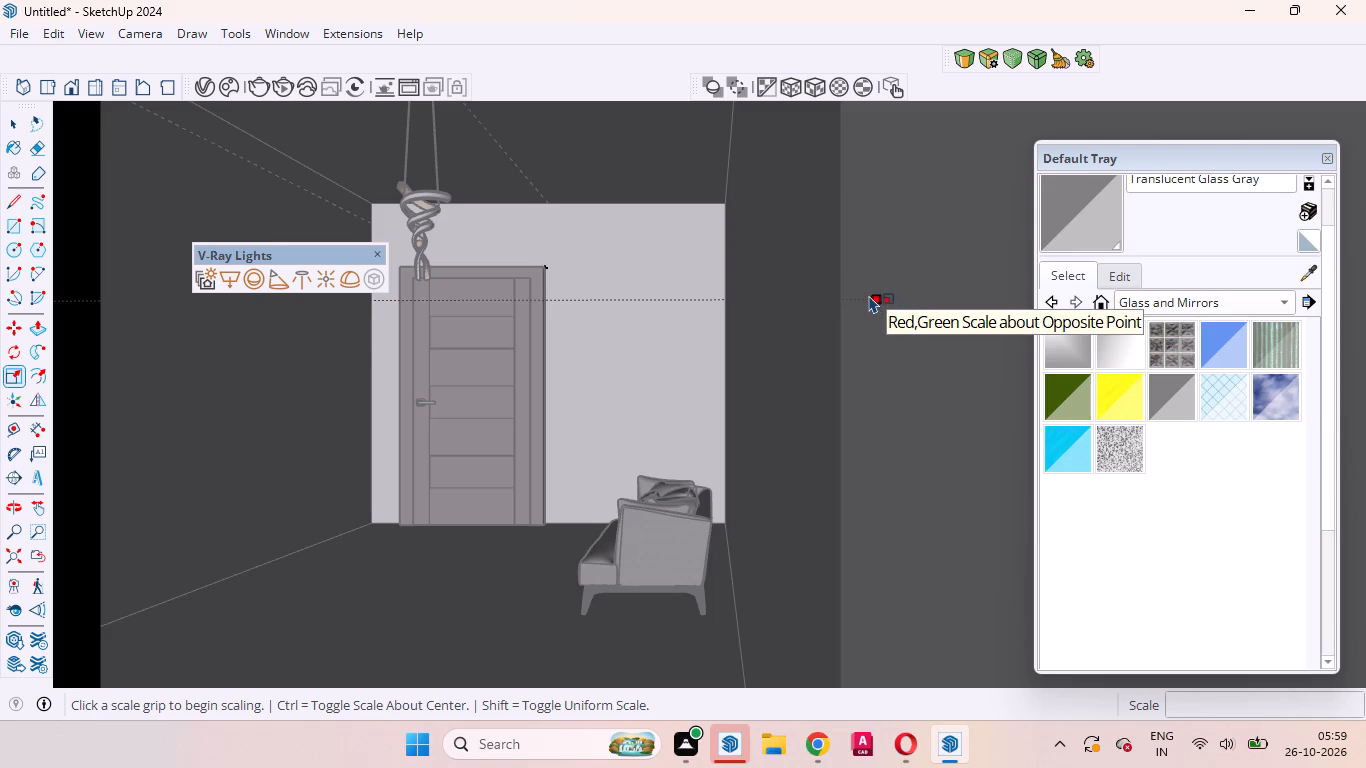
{"action": "left_click", "coordinate": [866, 292]}
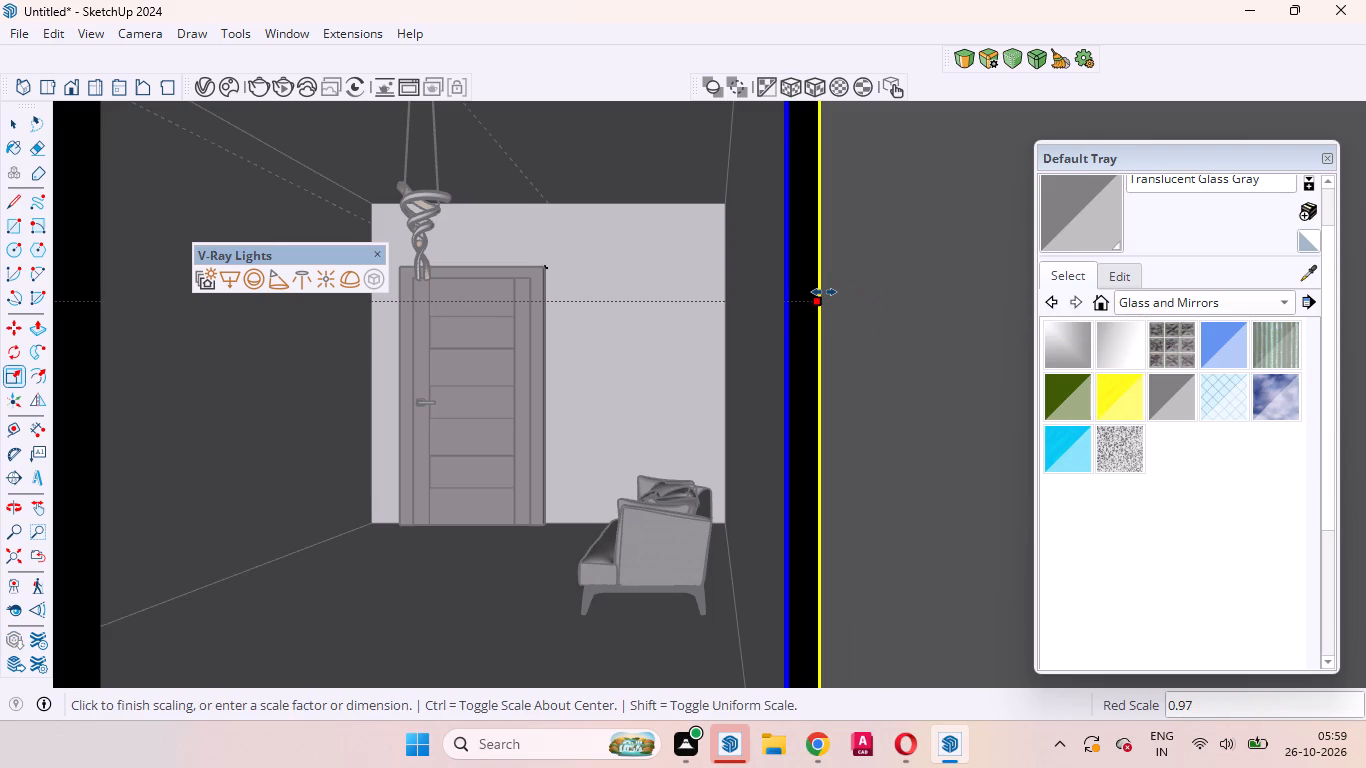
{"action": "left_click", "coordinate": [824, 292]}
Scale the wide sliding panel to about 1.01 along the red axis, extending its wall-side edge outward.
{"action": "scroll", "coordinate": [819, 284], "scroll_direction": "up", "scroll_amount": 9}
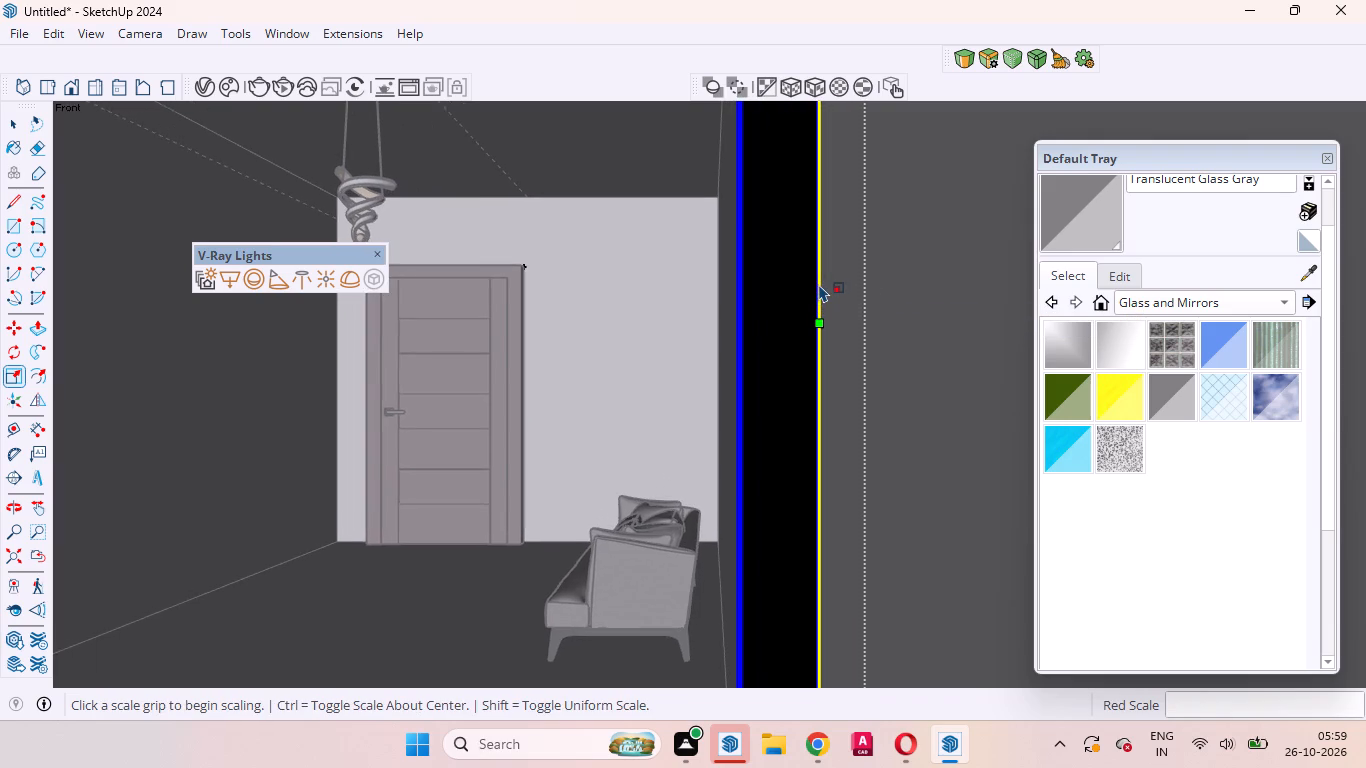
{"action": "middle_click_drag", "start_coordinate": [819, 284], "coordinate": [727, 330]}
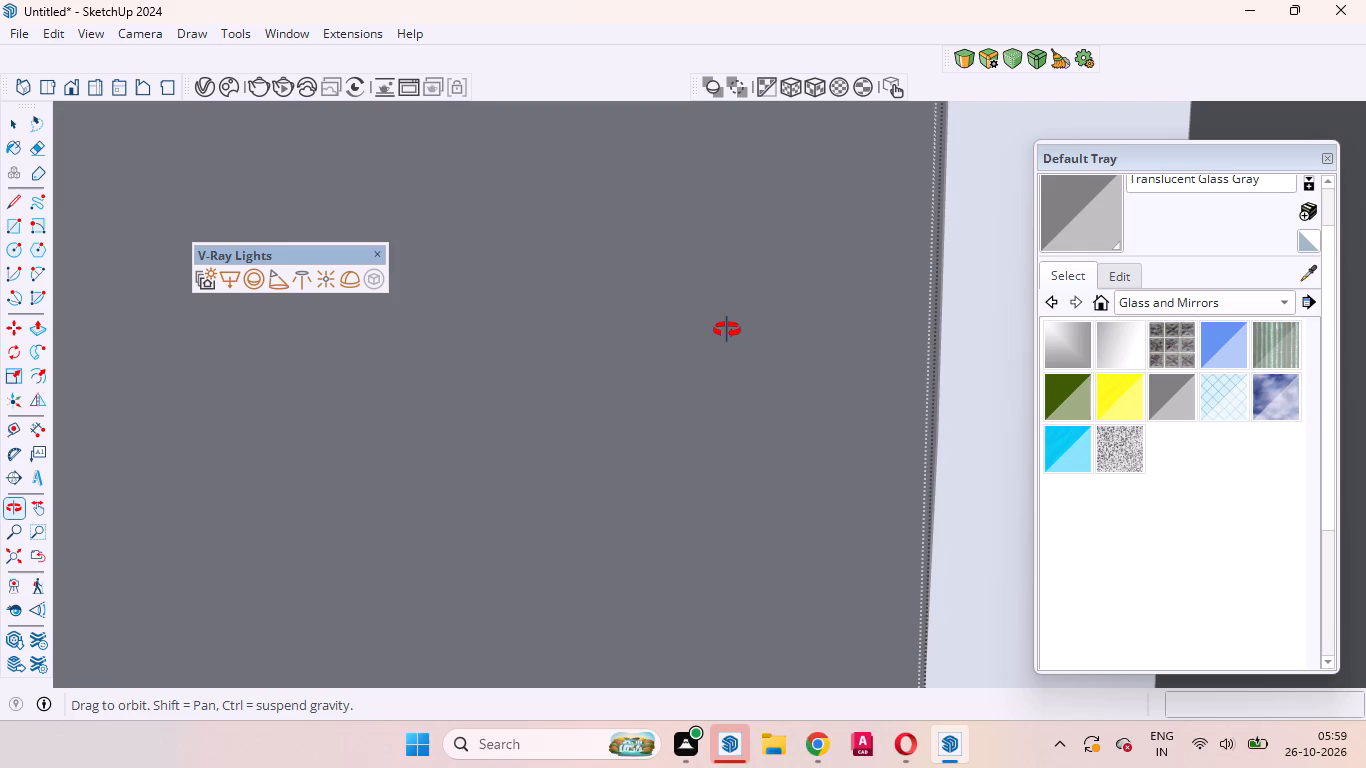
{"action": "middle_click_drag", "start_coordinate": [727, 330], "coordinate": [771, 325]}
{"action": "scroll", "coordinate": [804, 317], "scroll_direction": "up", "scroll_amount": 6}
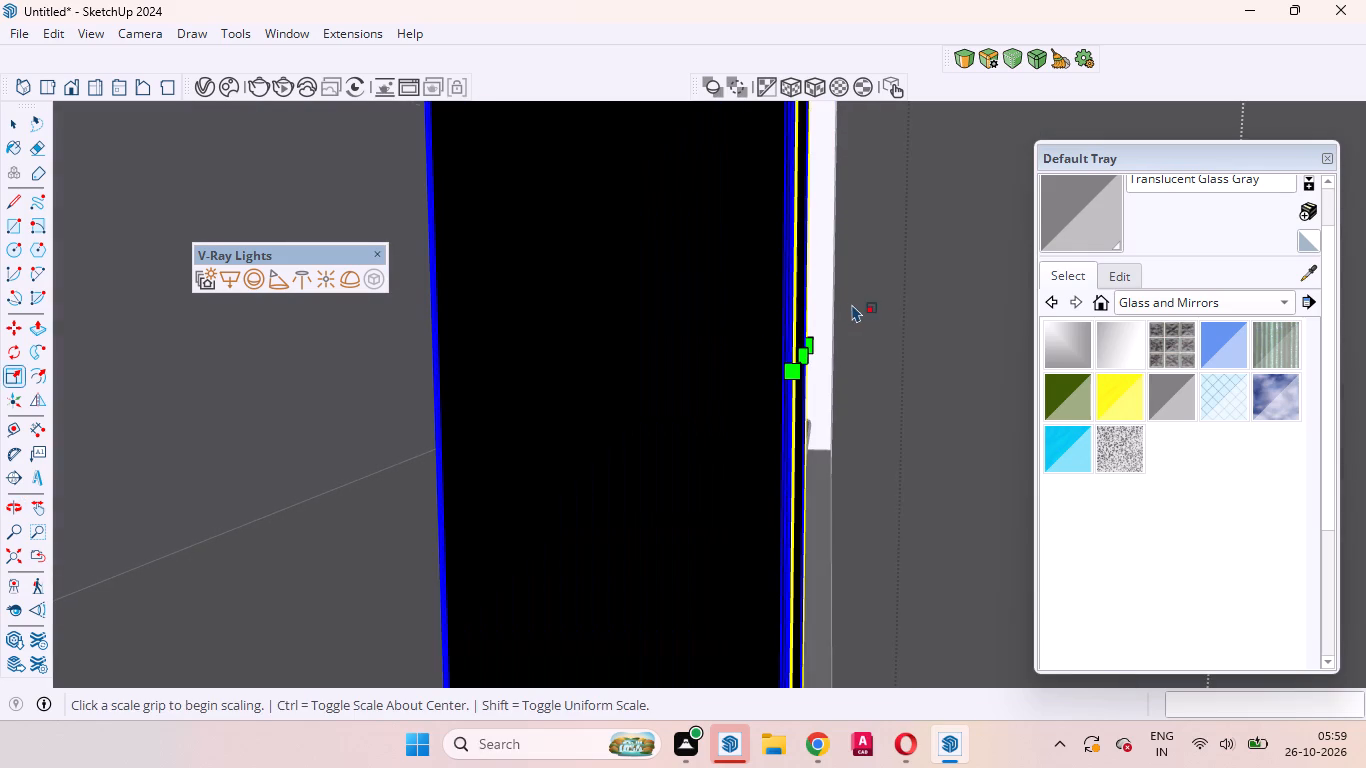
{"action": "left_click", "coordinate": [807, 351]}
{"action": "left_click", "coordinate": [930, 331]}
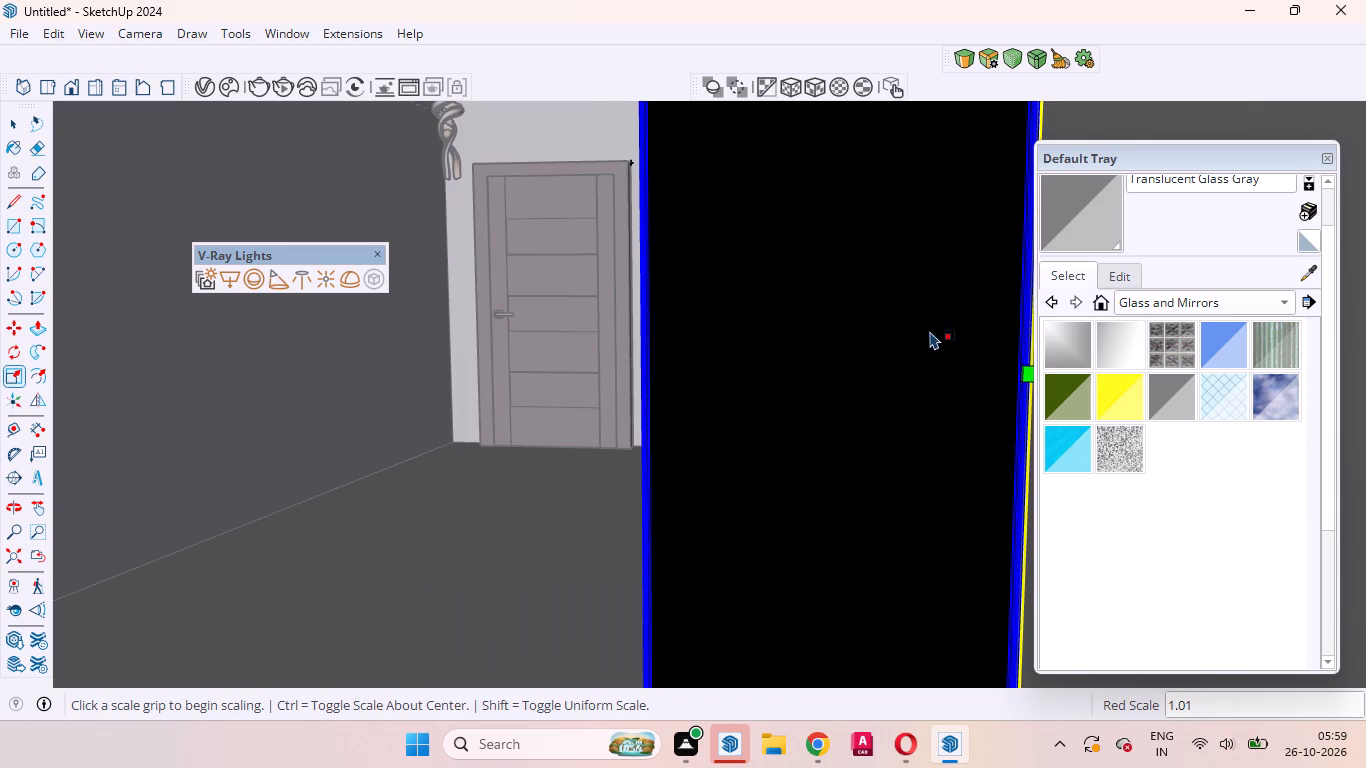
{"action": "scroll", "coordinate": [715, 403], "scroll_direction": "down", "scroll_amount": 10}
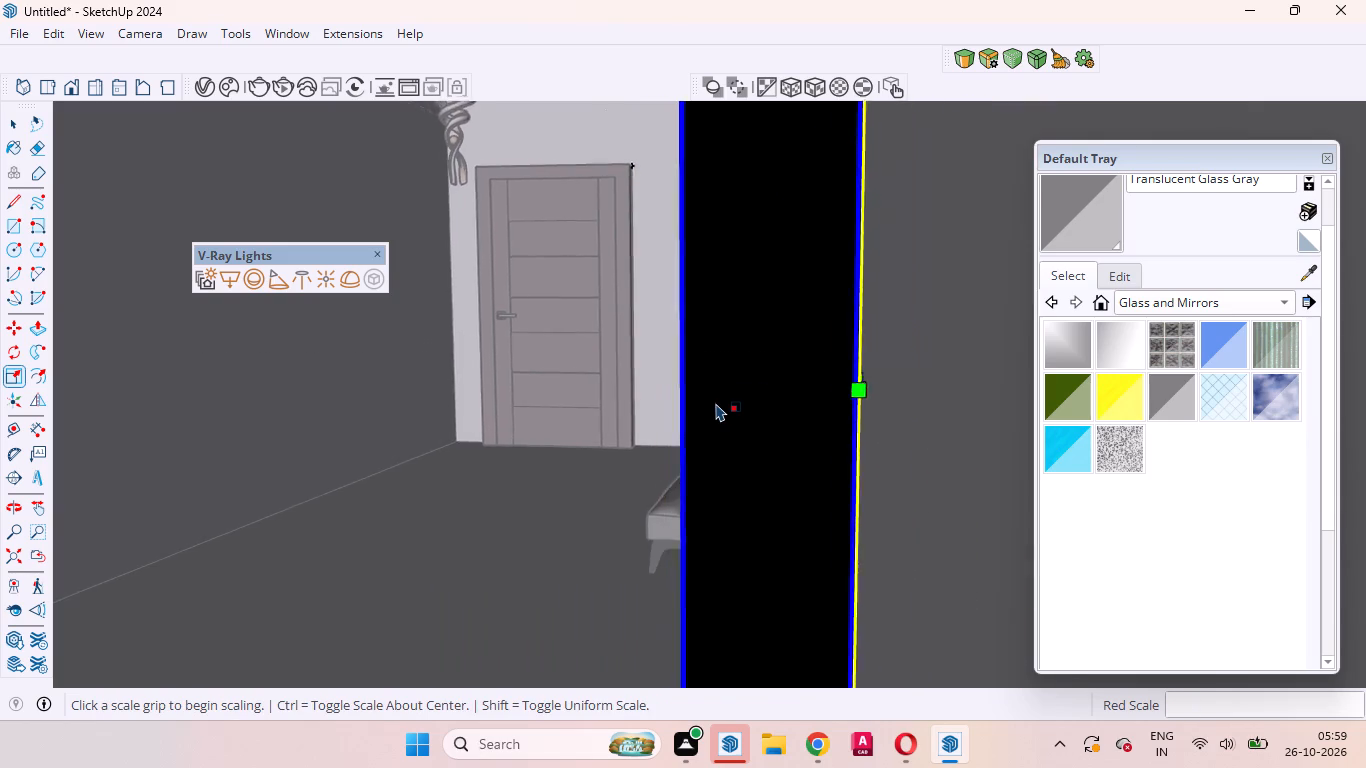
{"action": "scroll", "coordinate": [716, 403], "scroll_direction": "down", "scroll_amount": 20}
{"action": "scroll", "coordinate": [716, 403], "scroll_direction": "down", "scroll_amount": 20}
{"action": "scroll", "coordinate": [716, 403], "scroll_direction": "down", "scroll_amount": 1}
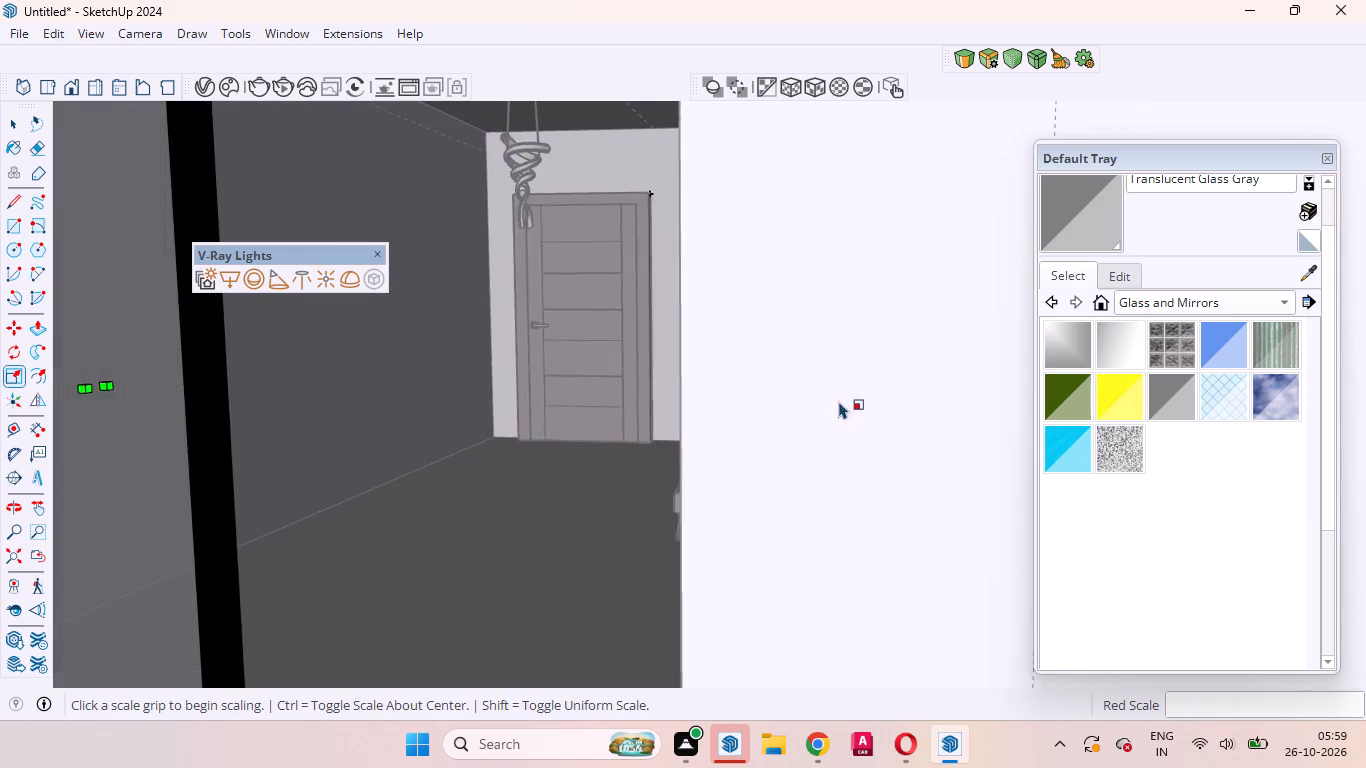
{"action": "scroll", "coordinate": [839, 401], "scroll_direction": "down", "scroll_amount": 20}
{"action": "scroll", "coordinate": [839, 401], "scroll_direction": "down", "scroll_amount": 20}
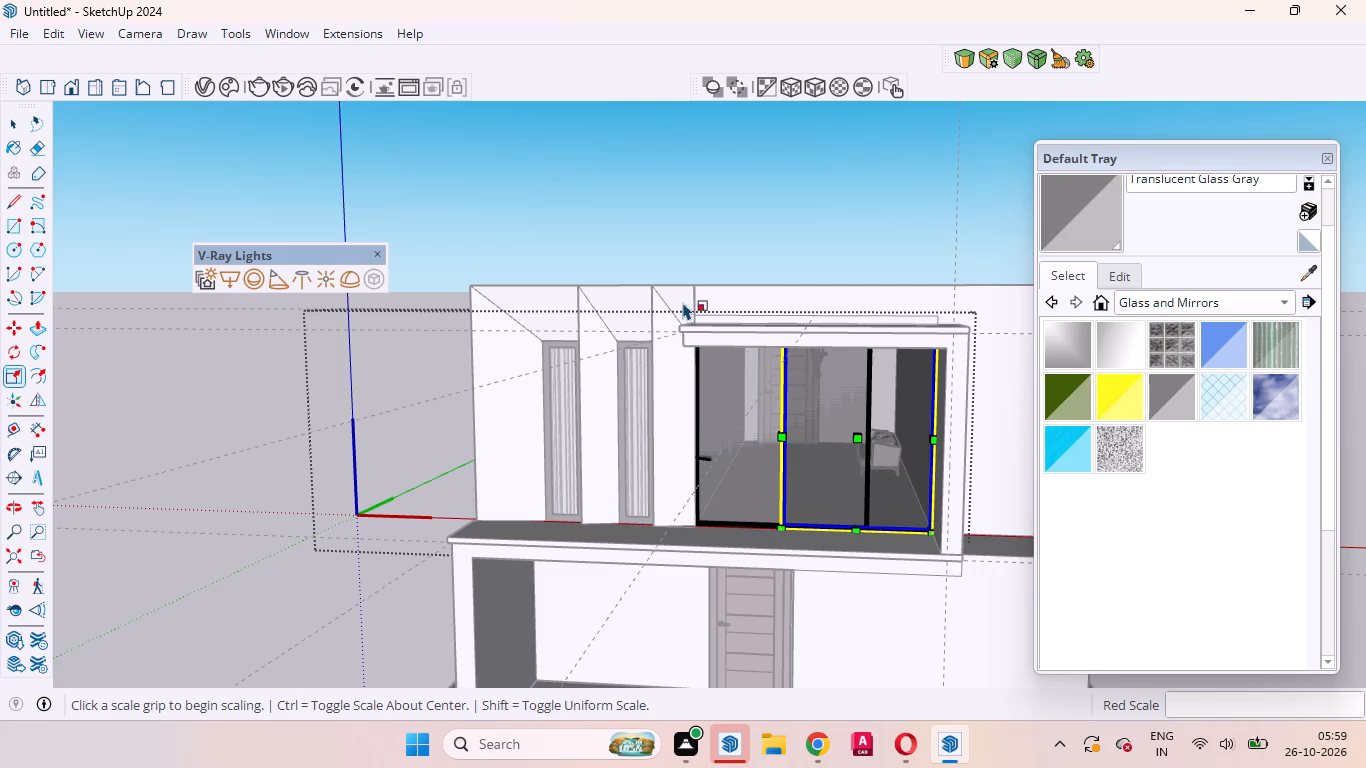
{"action": "key", "text": "space"}
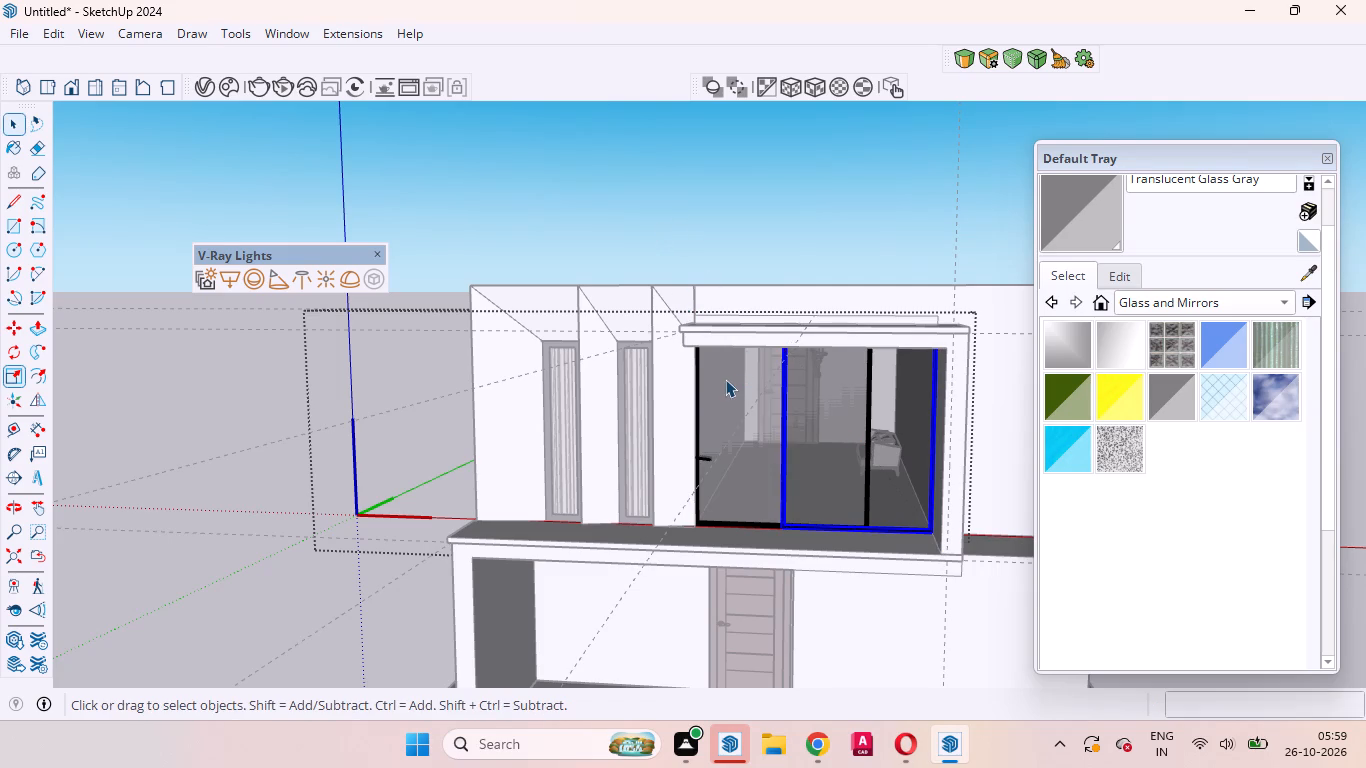
Scale the wide panel to about 1.07 along the red axis by extending its handle-side edge, and exit the window group.
{"action": "left_click", "coordinate": [735, 407]}
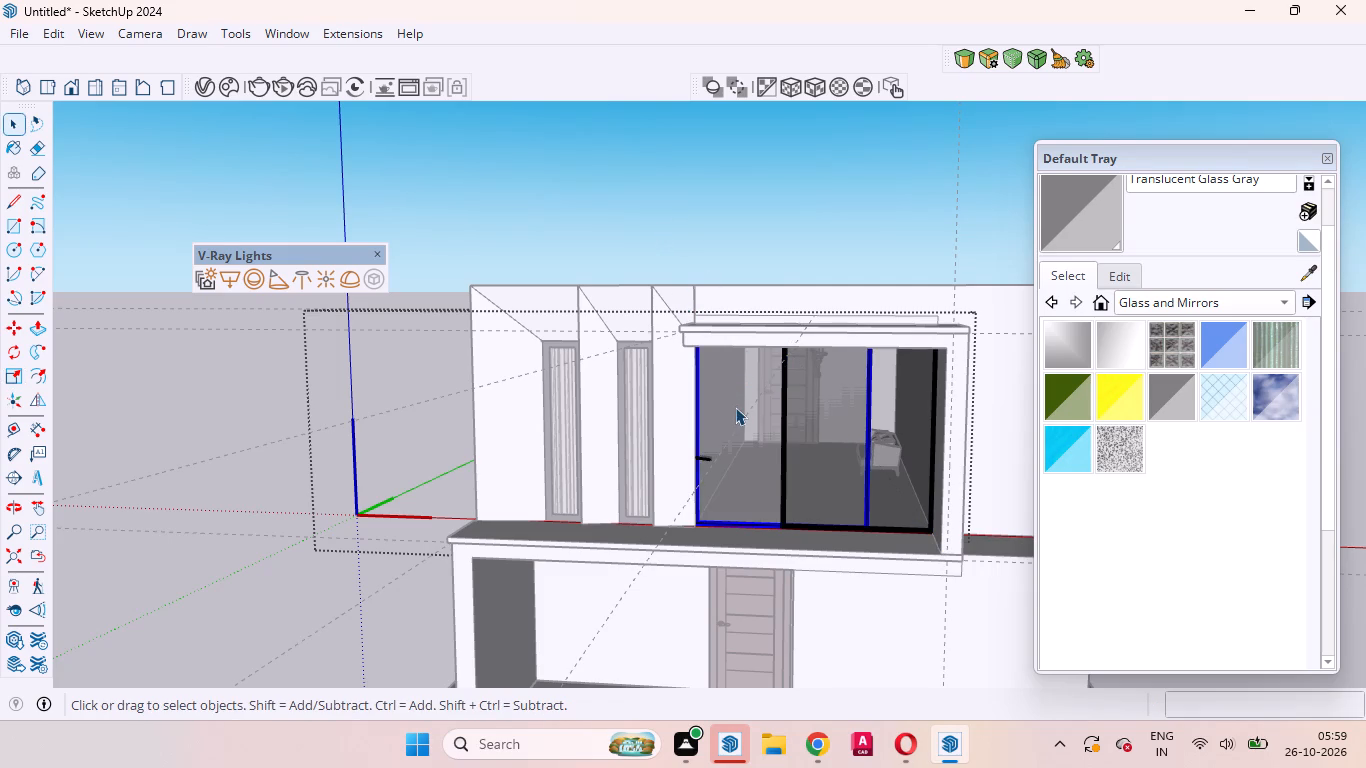
{"action": "key", "text": "s"}
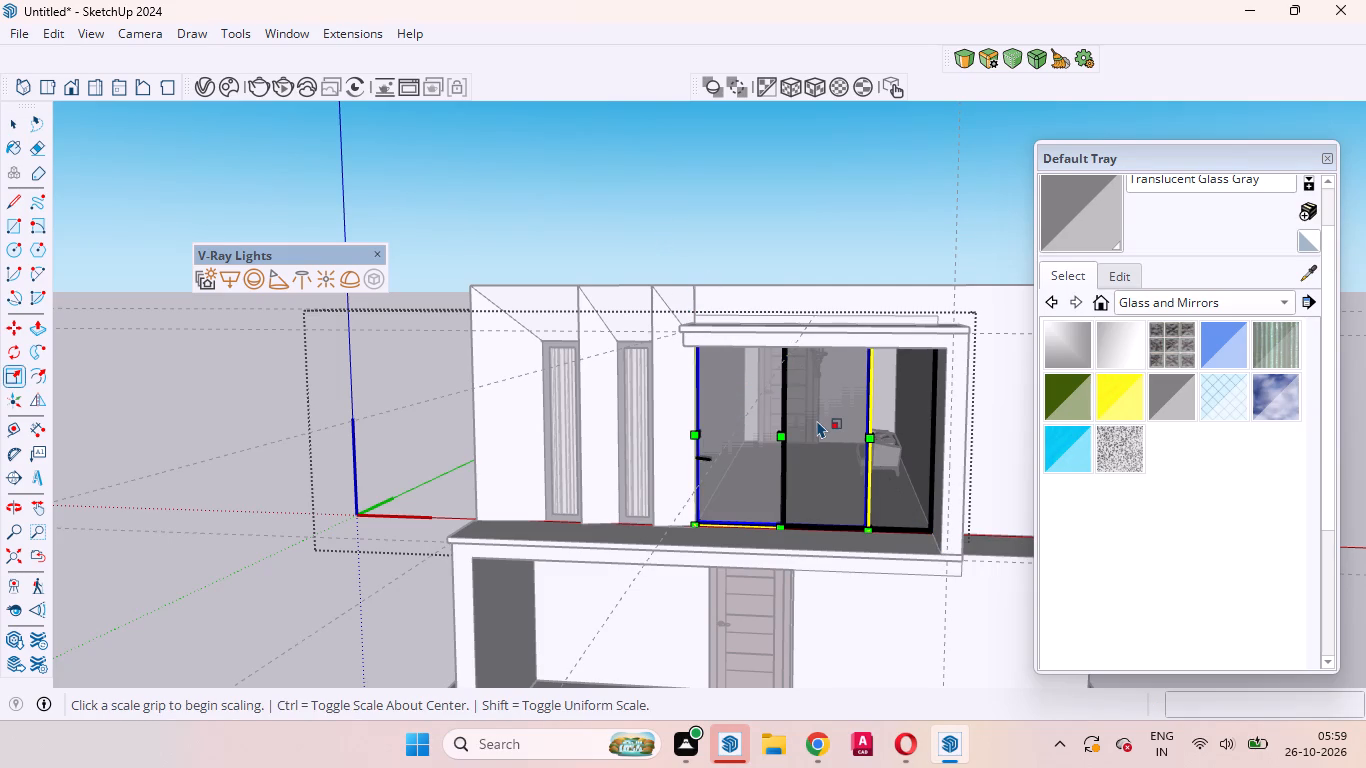
{"action": "key", "text": "space"}
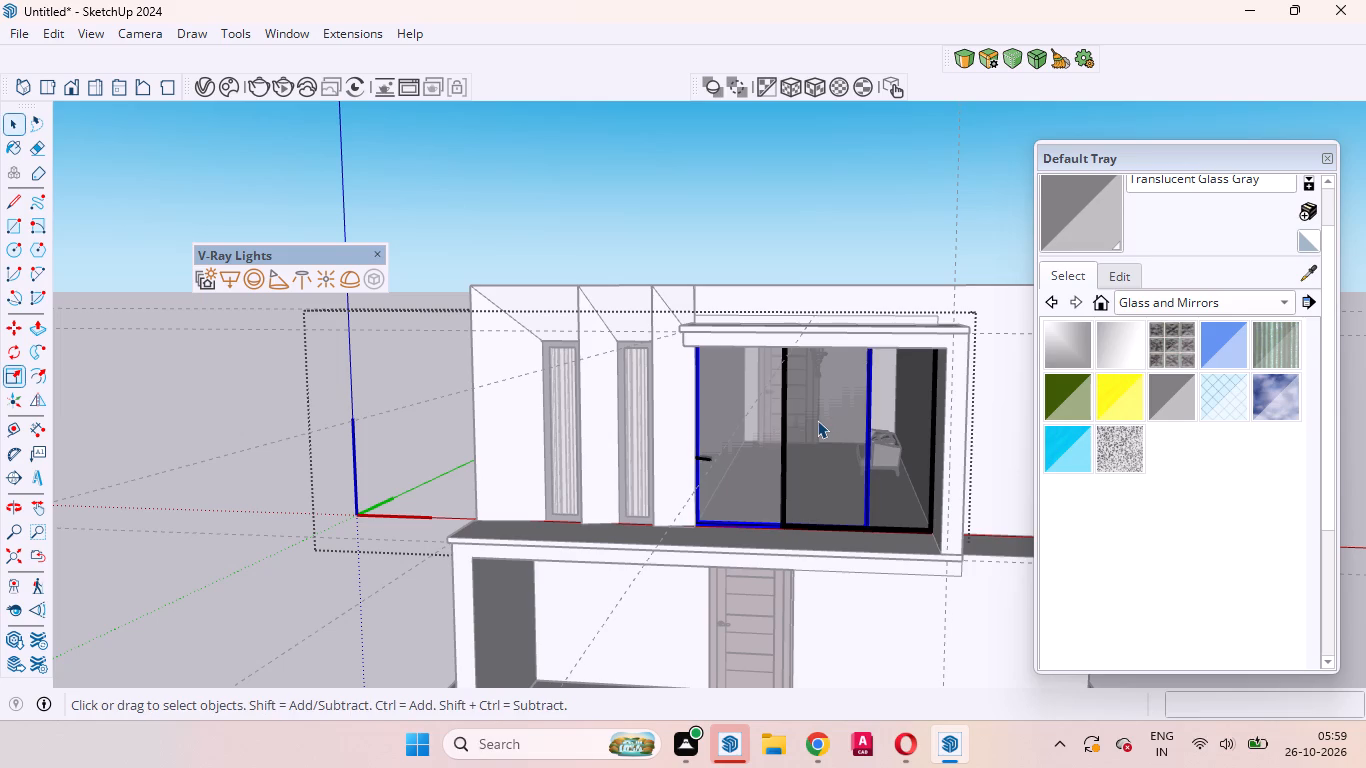
{"action": "left_click", "coordinate": [784, 403]}
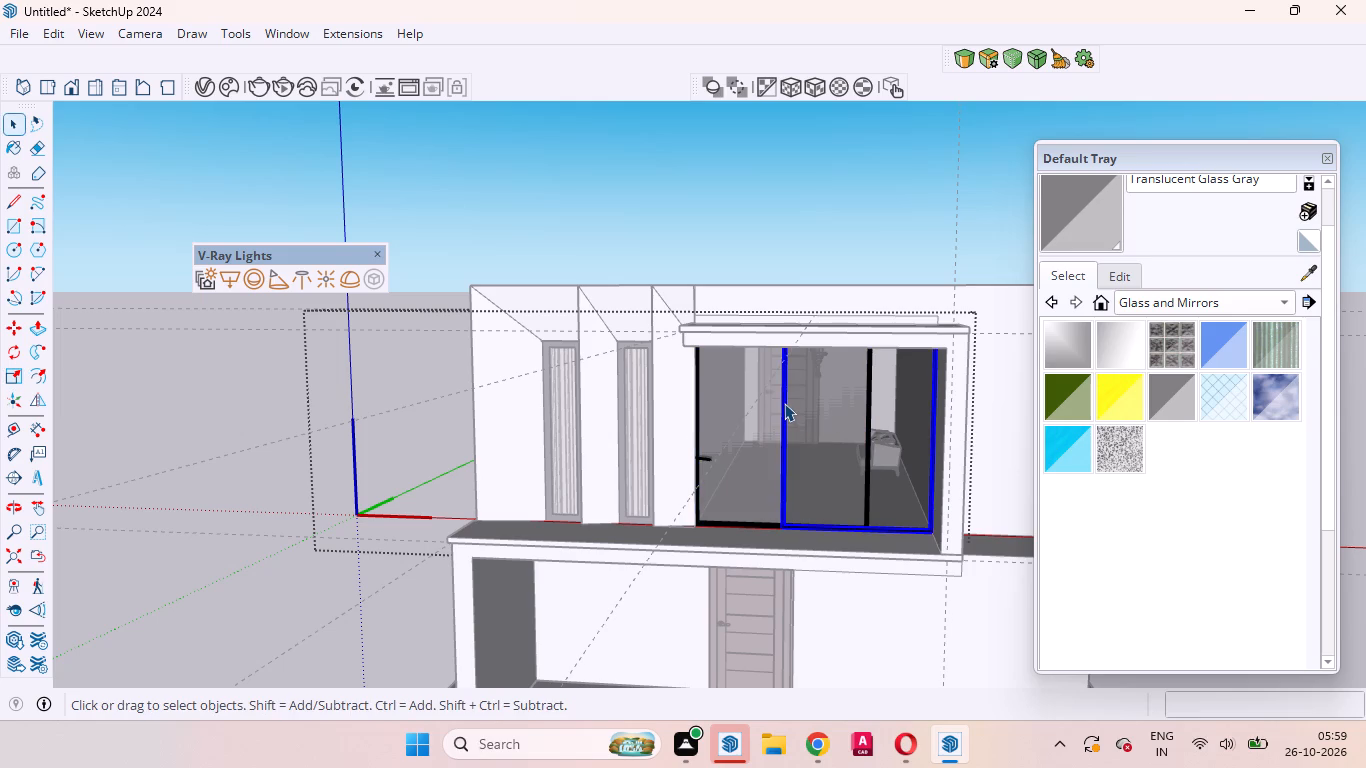
{"action": "key", "text": "s"}
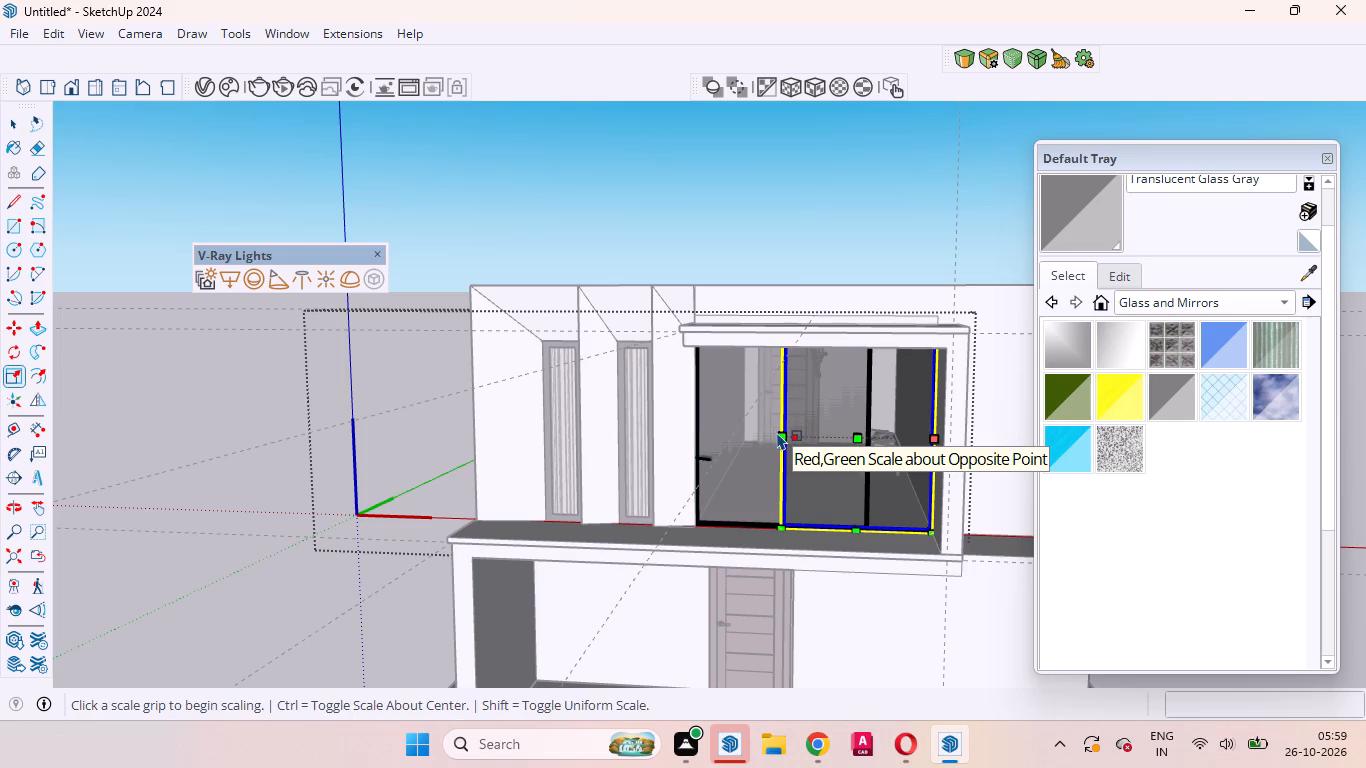
{"action": "scroll", "coordinate": [780, 435], "scroll_direction": "up", "scroll_amount": 3}
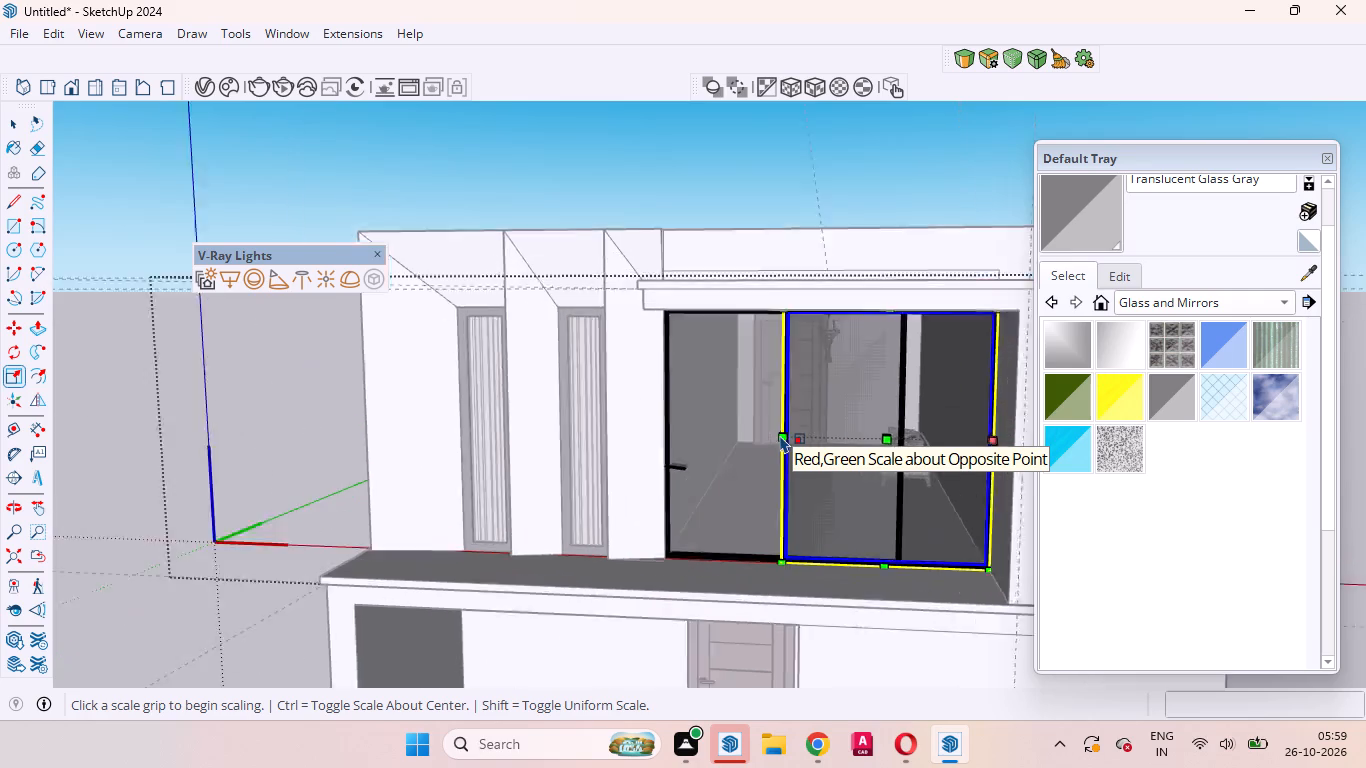
{"action": "scroll", "coordinate": [780, 435], "scroll_direction": "up", "scroll_amount": 13}
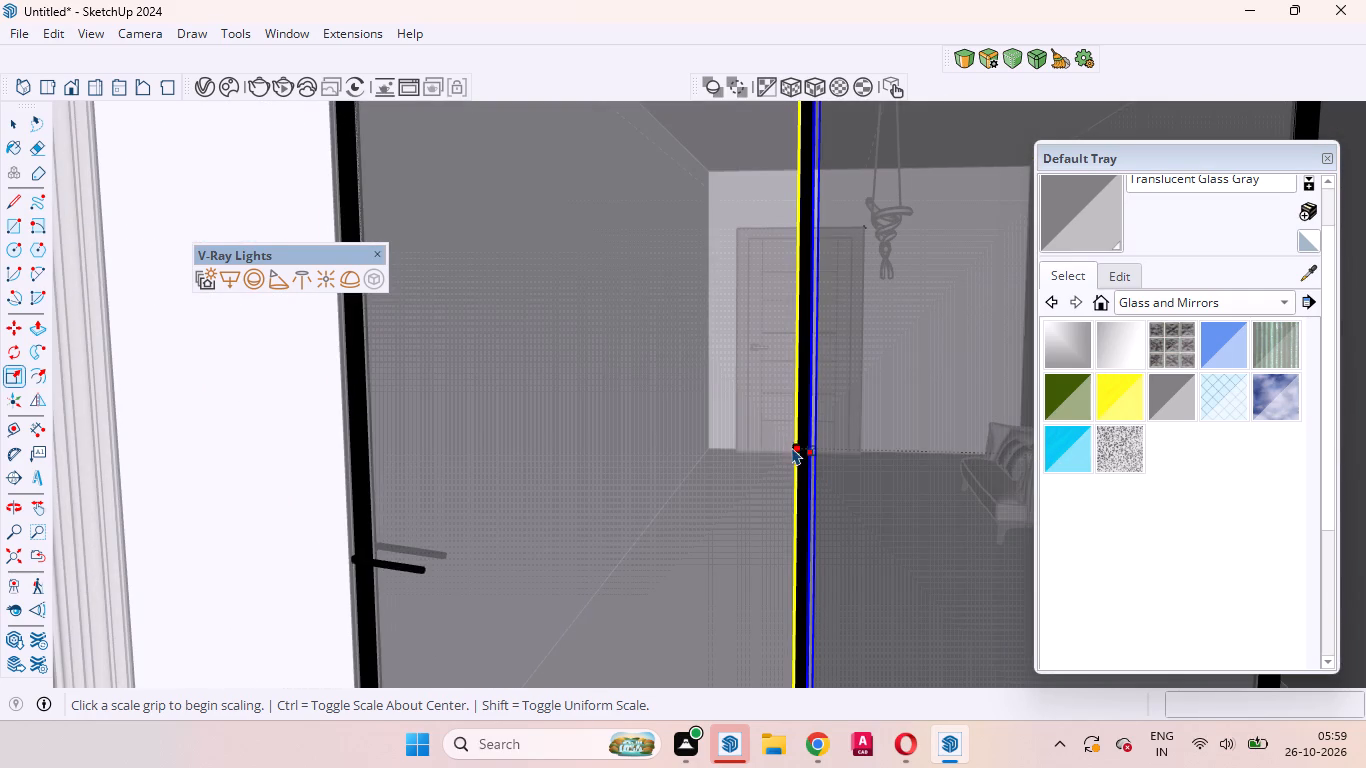
{"action": "left_click", "coordinate": [791, 440]}
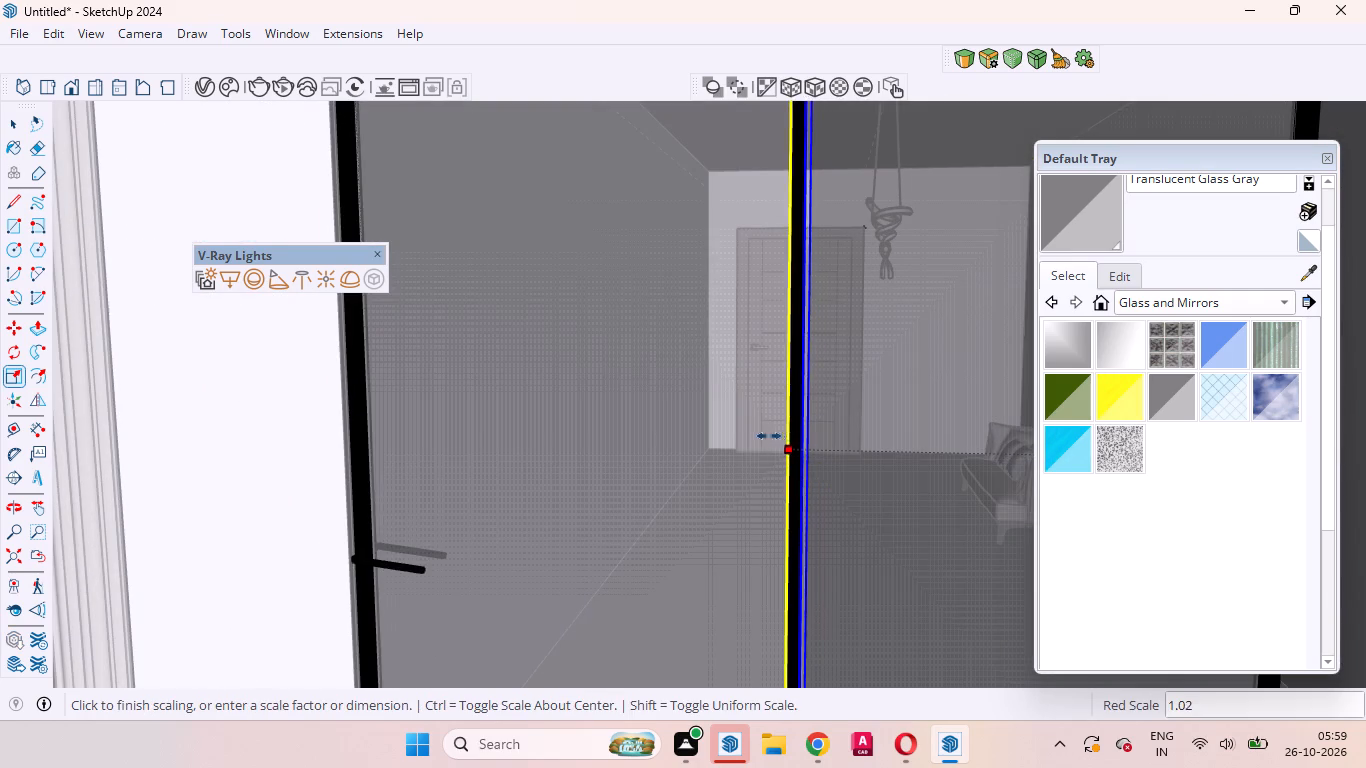
{"action": "left_click", "coordinate": [743, 436]}
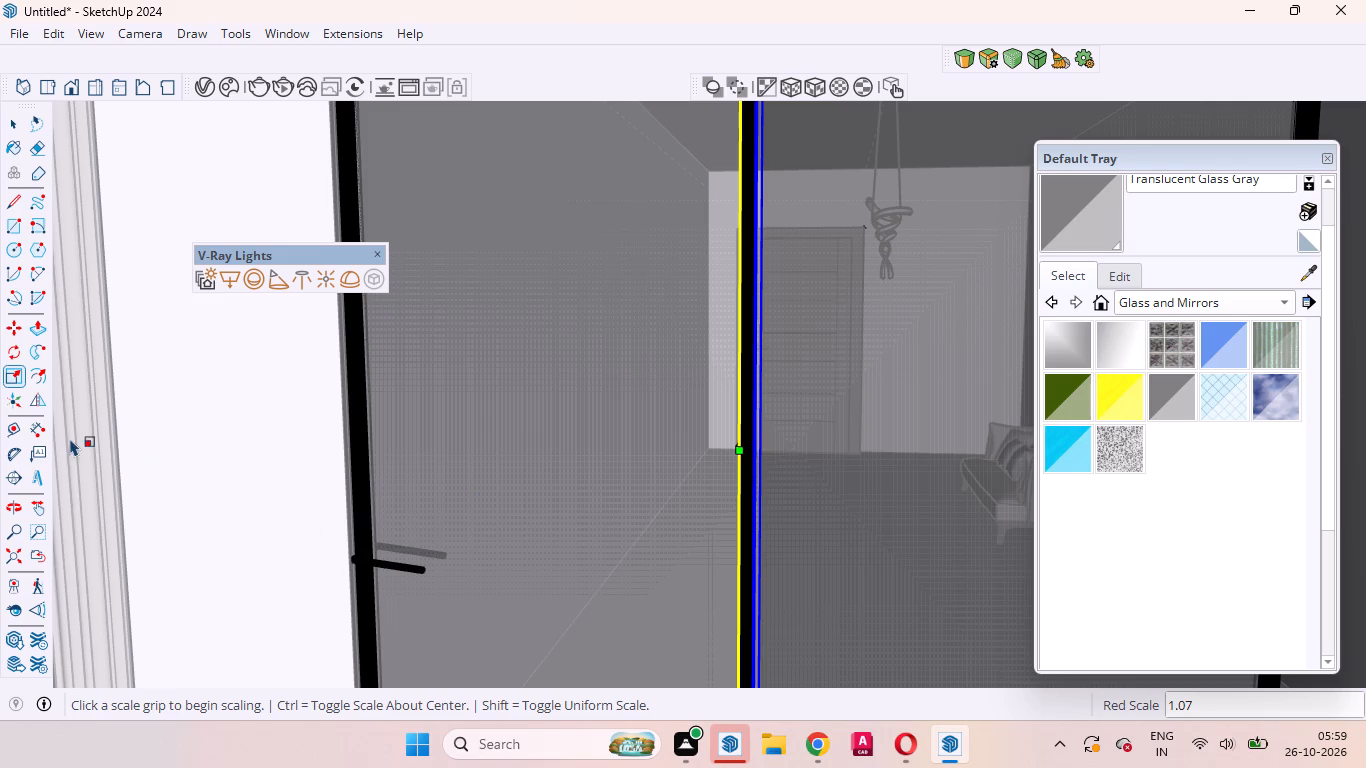
{"action": "left_click", "coordinate": [13, 552]}
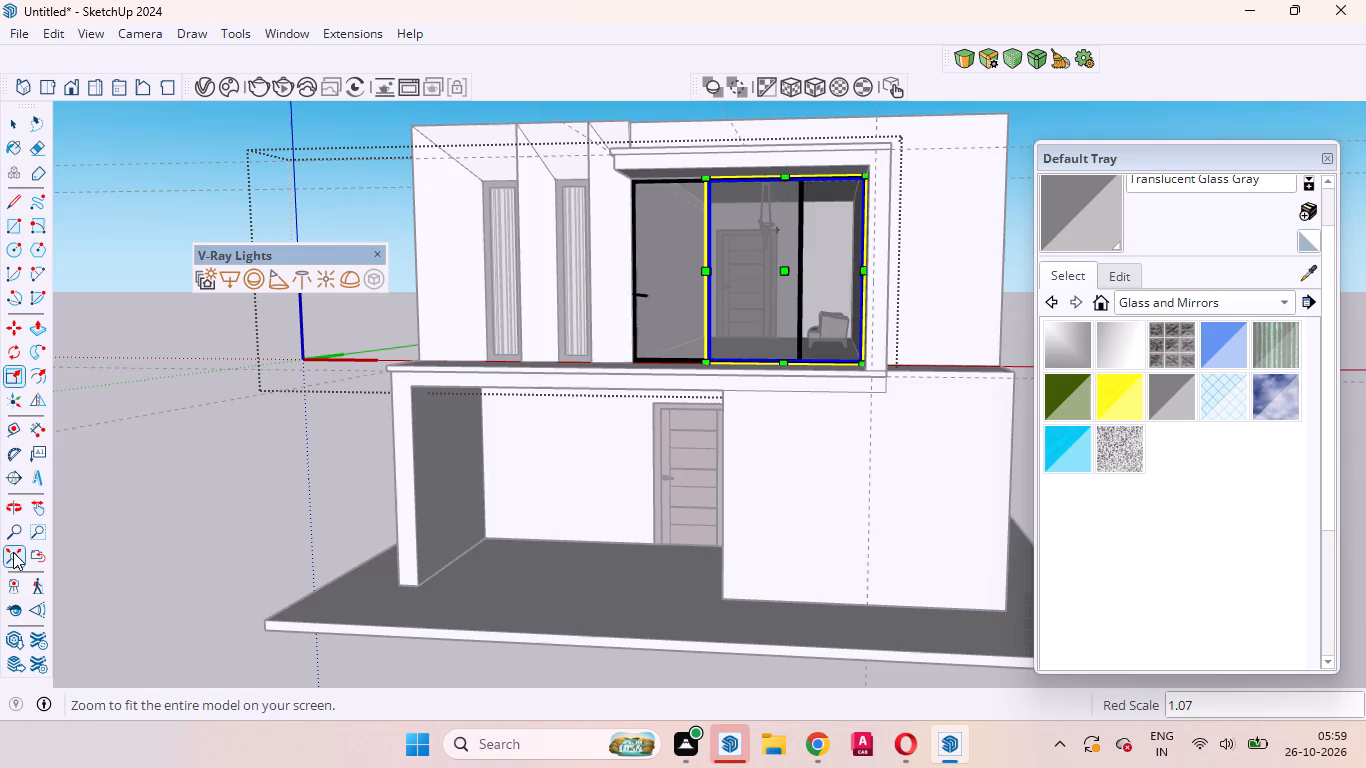
{"action": "key", "text": "space"}
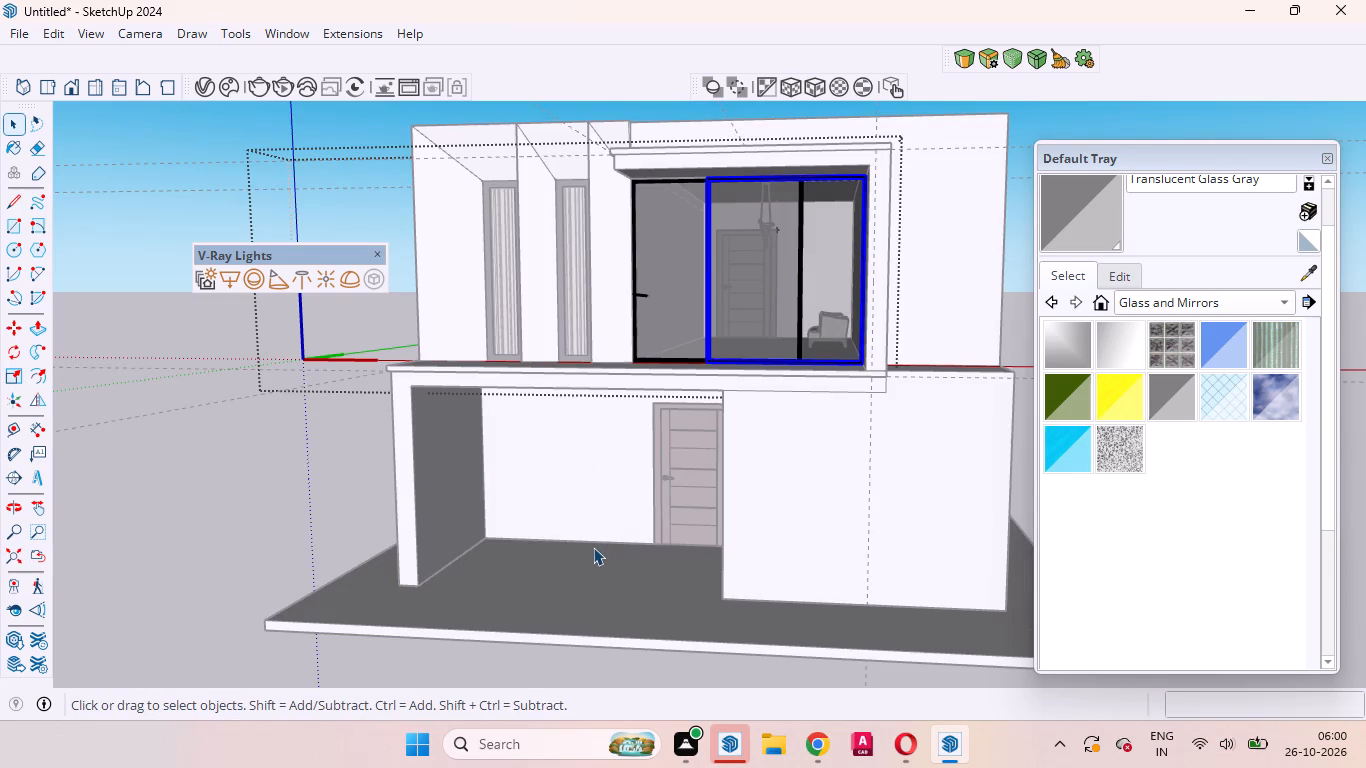
{"action": "left_click", "coordinate": [254, 578]}
{"action": "left_click", "coordinate": [254, 578]}
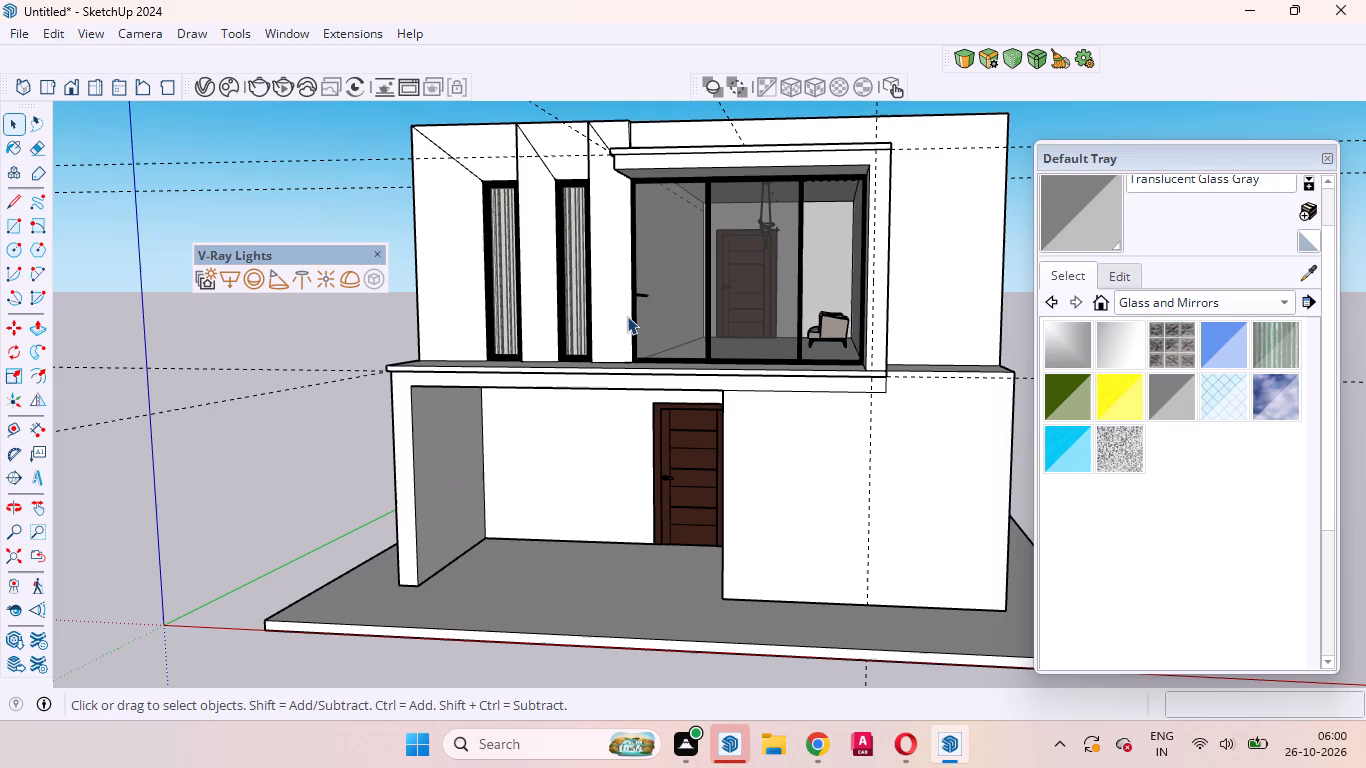
Hide the black-framed sliding window component in the upper-floor recess opening.
{"action": "scroll", "coordinate": [664, 311], "scroll_direction": "up", "scroll_amount": 6}
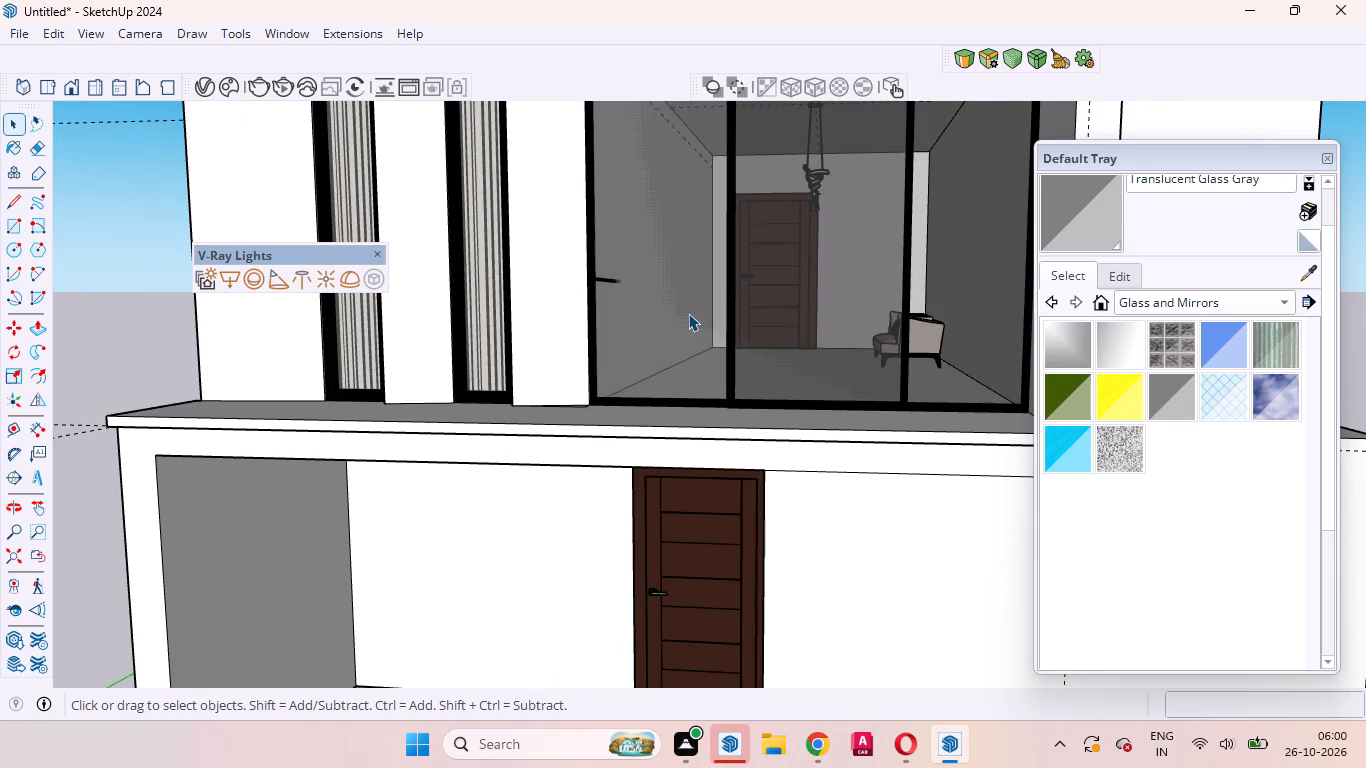
{"action": "scroll", "coordinate": [688, 313], "scroll_direction": "up", "scroll_amount": 1}
{"action": "scroll", "coordinate": [688, 313], "scroll_direction": "down", "scroll_amount": 8}
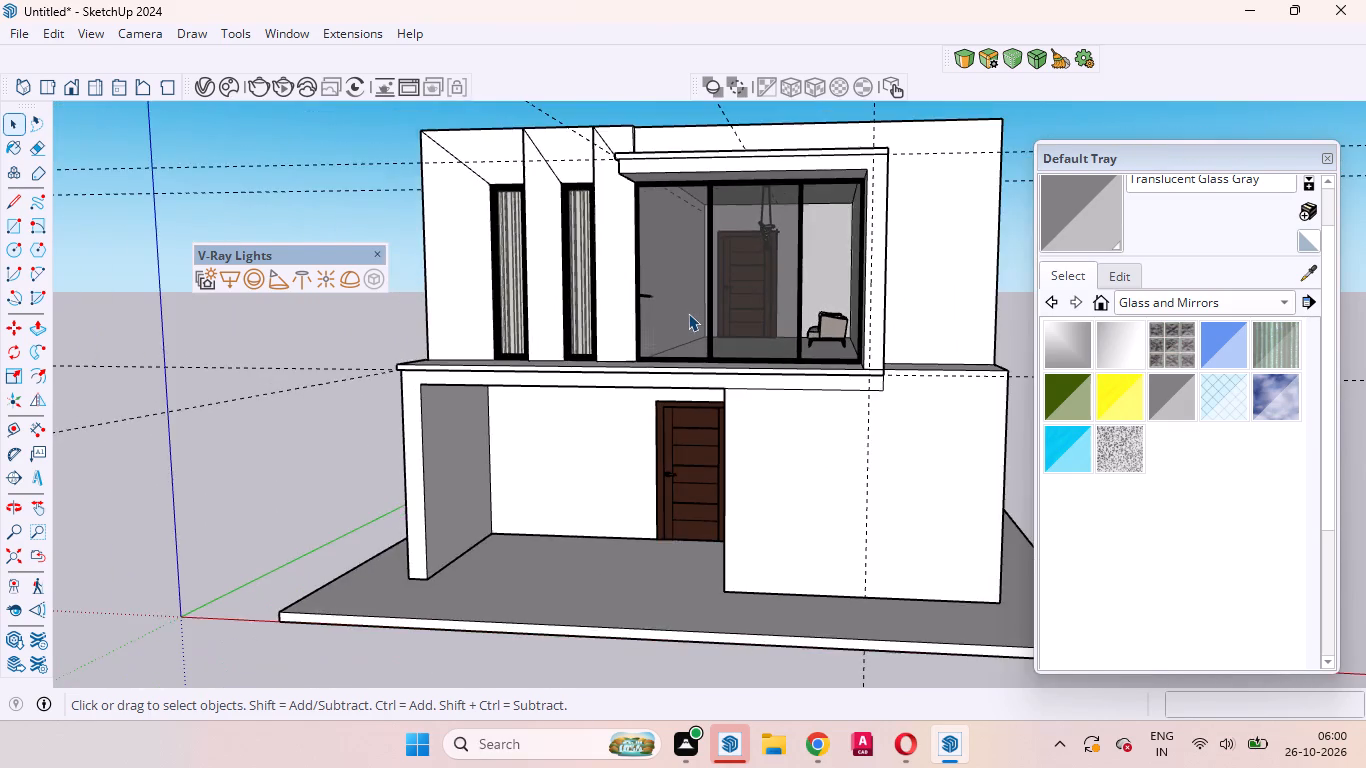
{"action": "scroll", "coordinate": [688, 313], "scroll_direction": "up", "scroll_amount": 4}
{"action": "left_click", "coordinate": [688, 313]}
{"action": "right_click", "coordinate": [688, 313]}
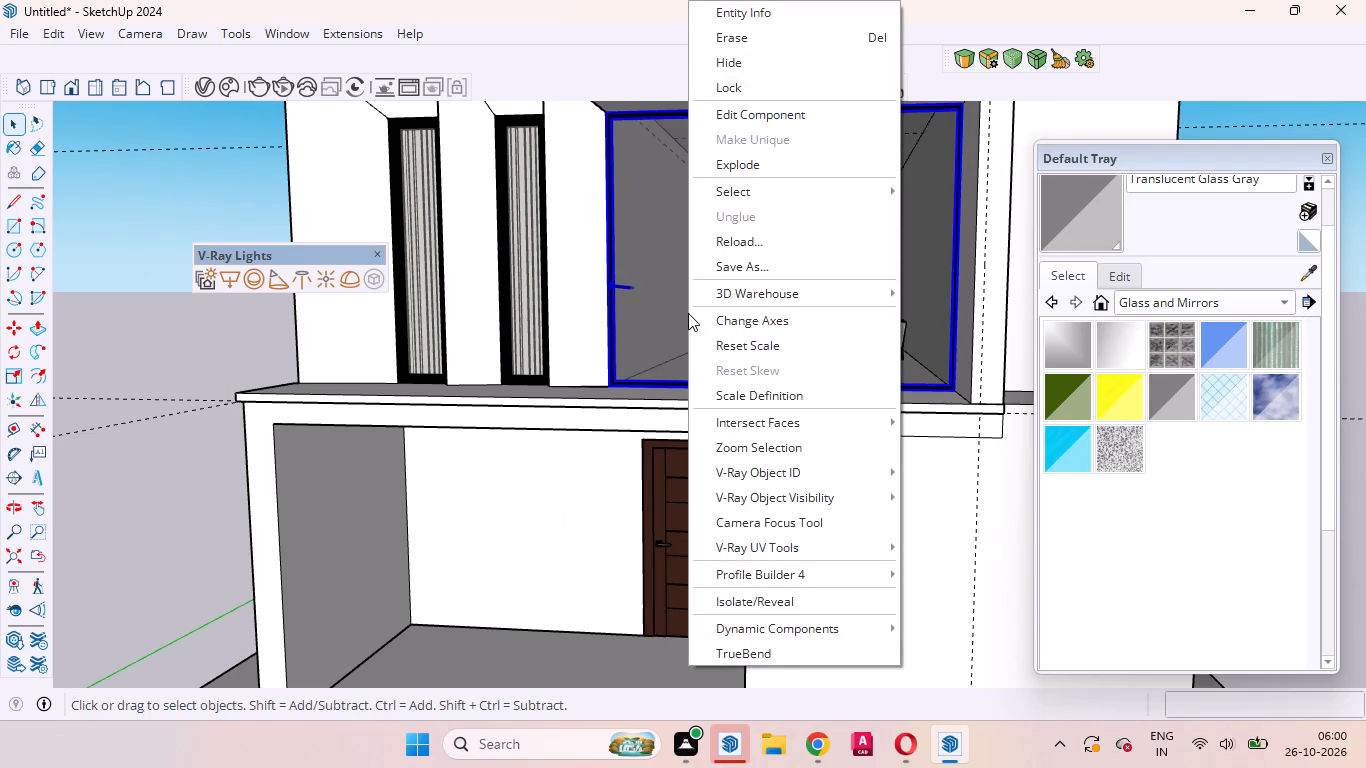
{"action": "left_click", "coordinate": [740, 67]}
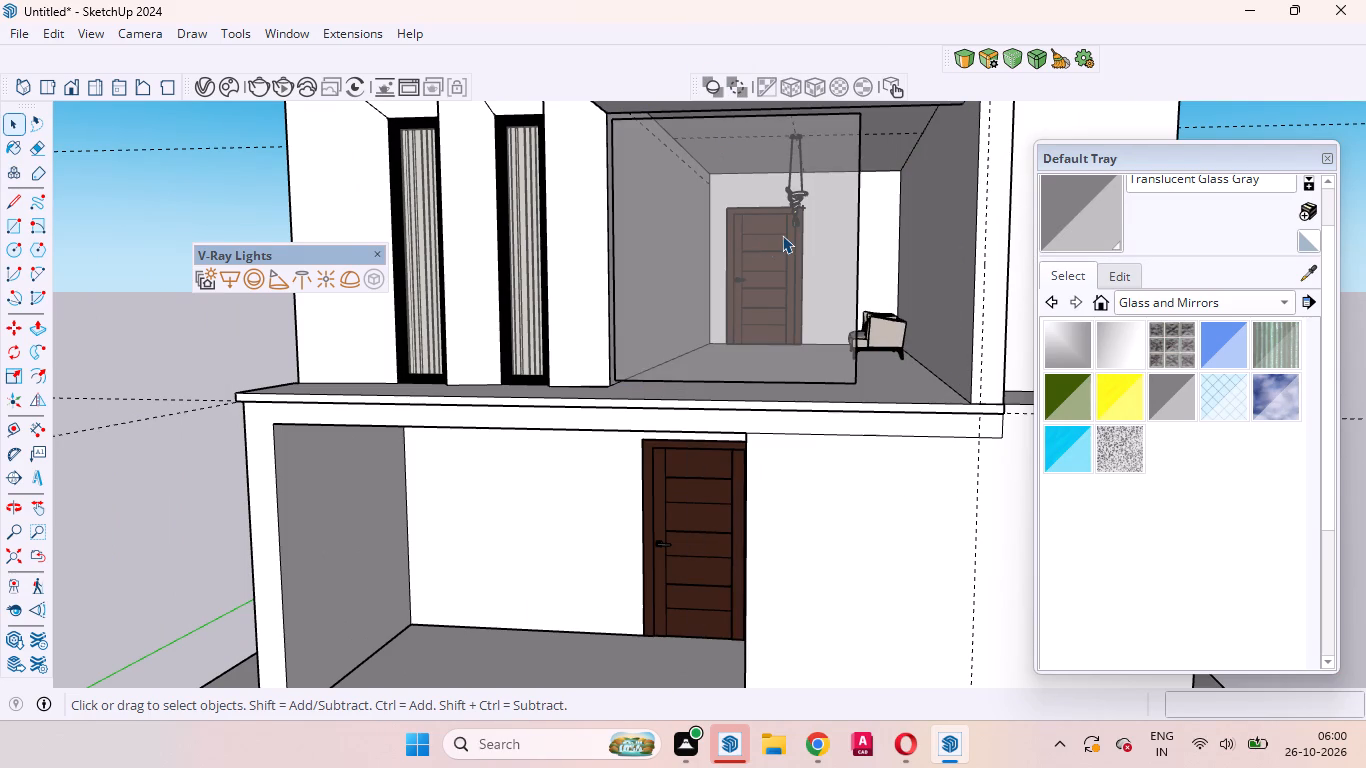
Hide the grey glass face, including its edges, left in the recess opening.
{"action": "left_click", "coordinate": [782, 235]}
{"action": "triple_click", "coordinate": [782, 235]}
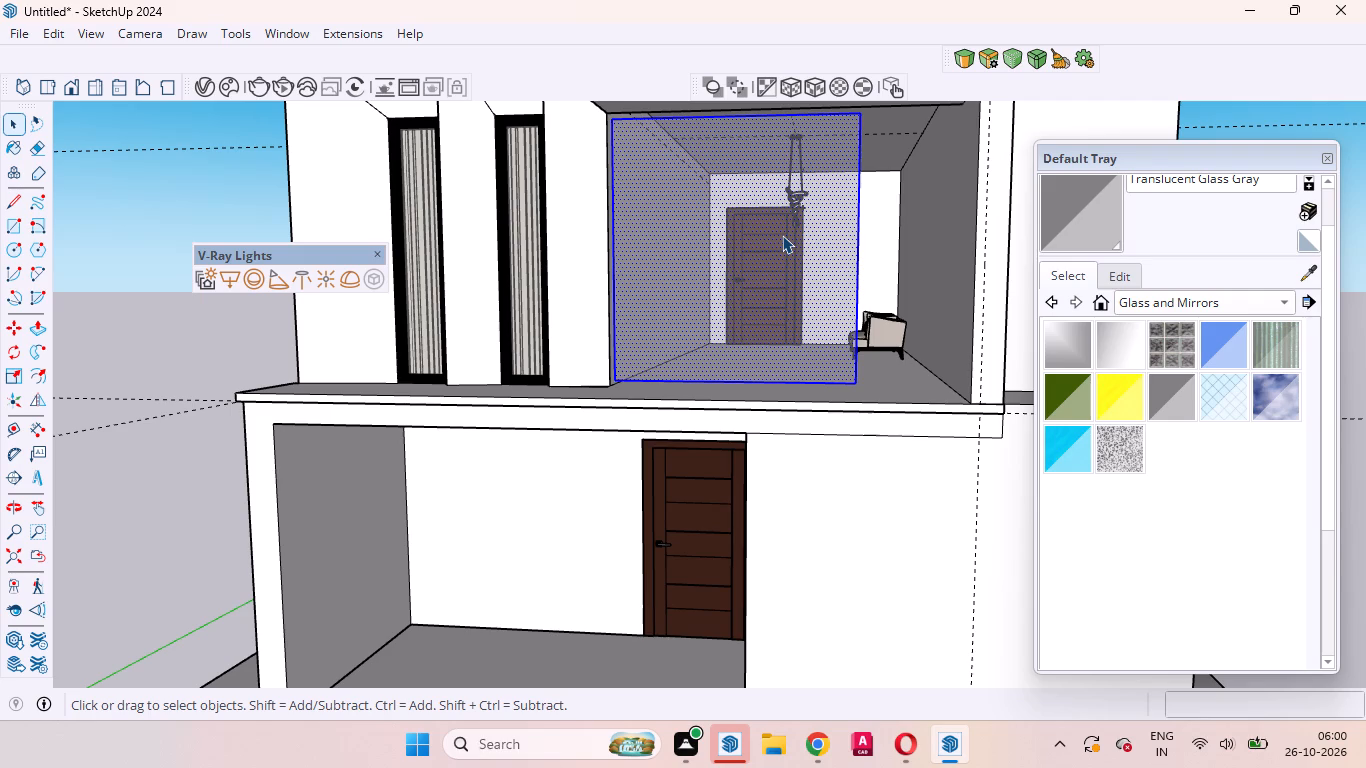
{"action": "left_click", "coordinate": [780, 236]}
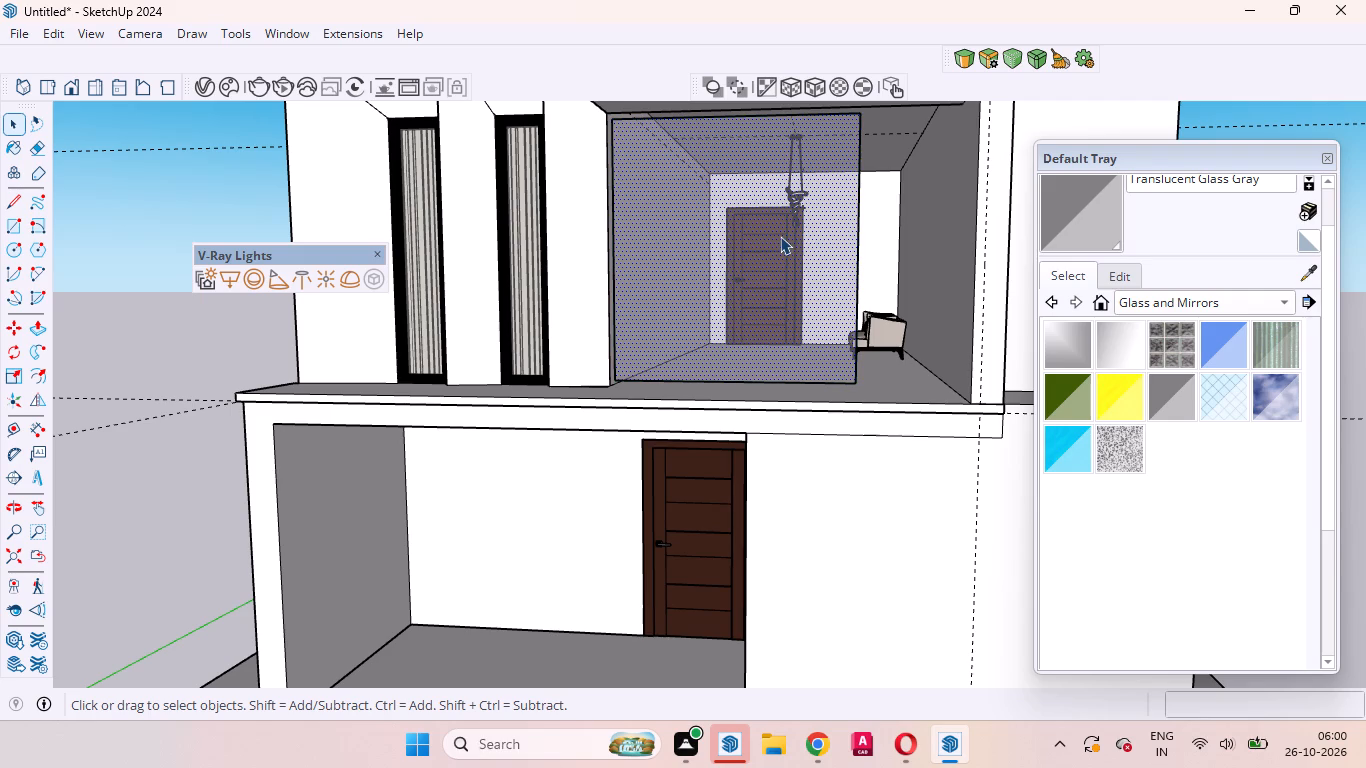
{"action": "triple_click", "coordinate": [833, 203]}
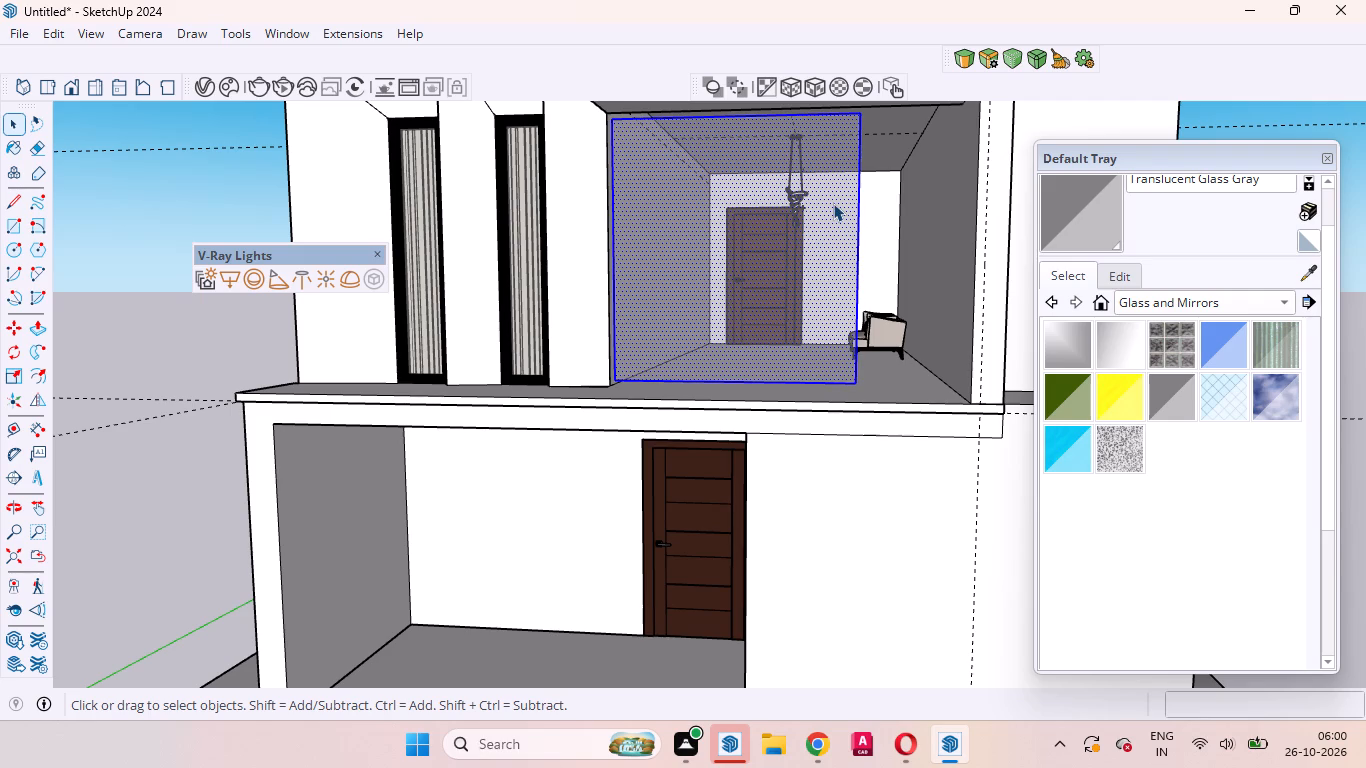
{"action": "right_click", "coordinate": [831, 204]}
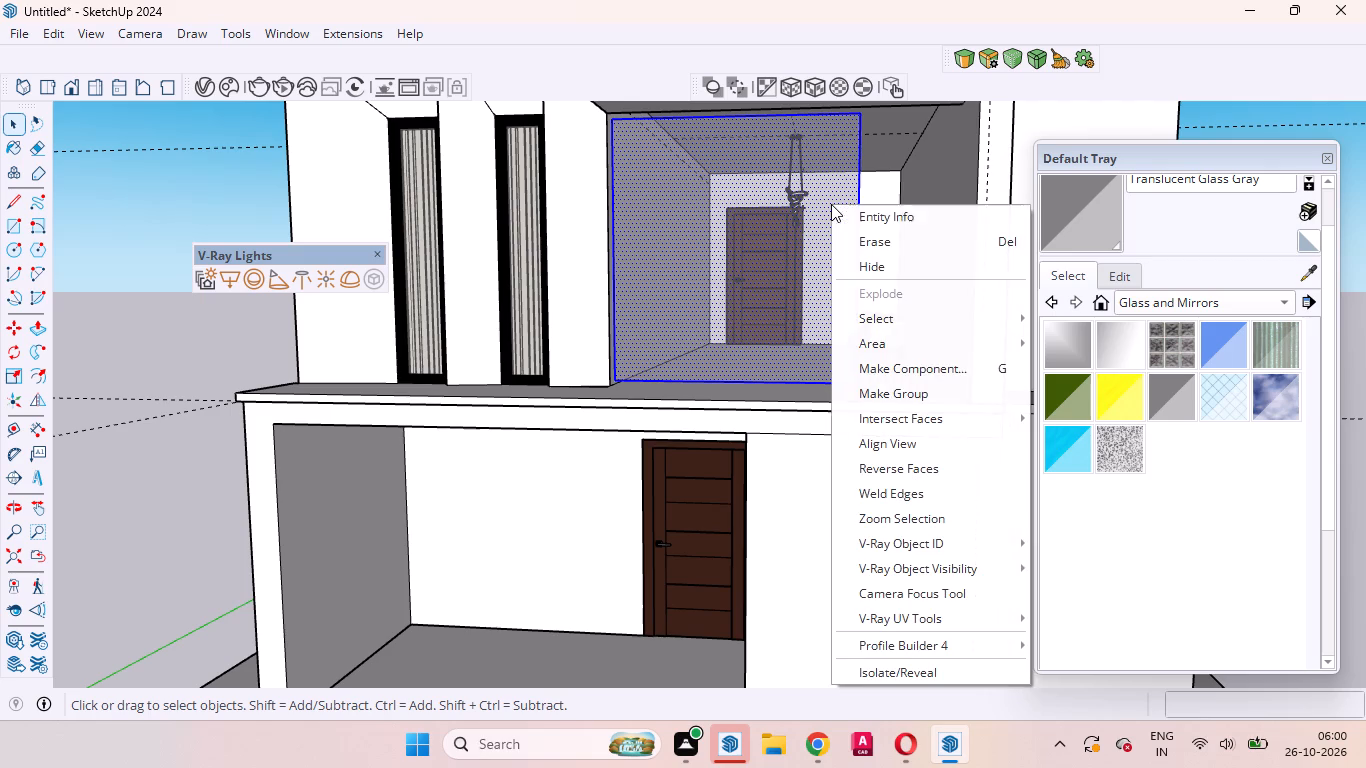
{"action": "left_click", "coordinate": [886, 260]}
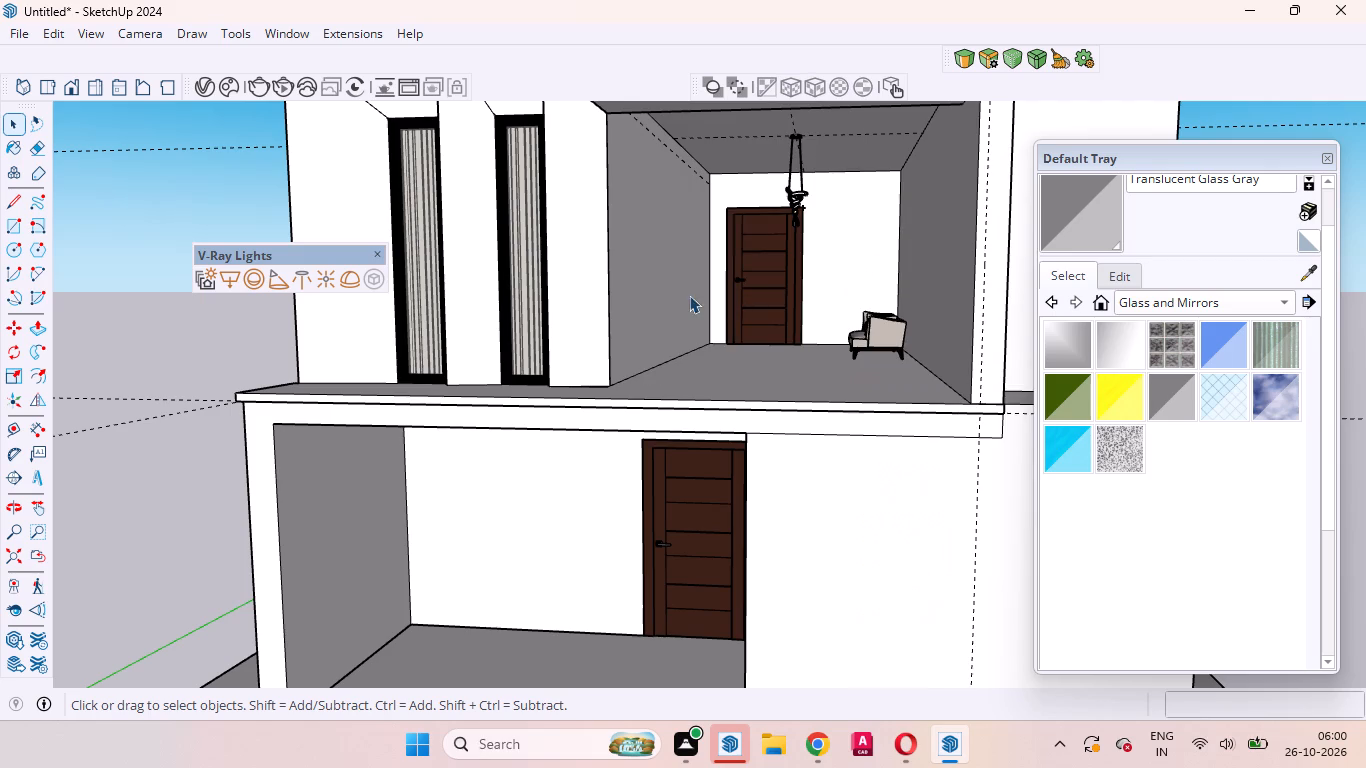
Select the narrow slatted window nearest the recess on the upper-floor facade.
{"action": "scroll", "coordinate": [447, 339], "scroll_direction": "up", "scroll_amount": 12}
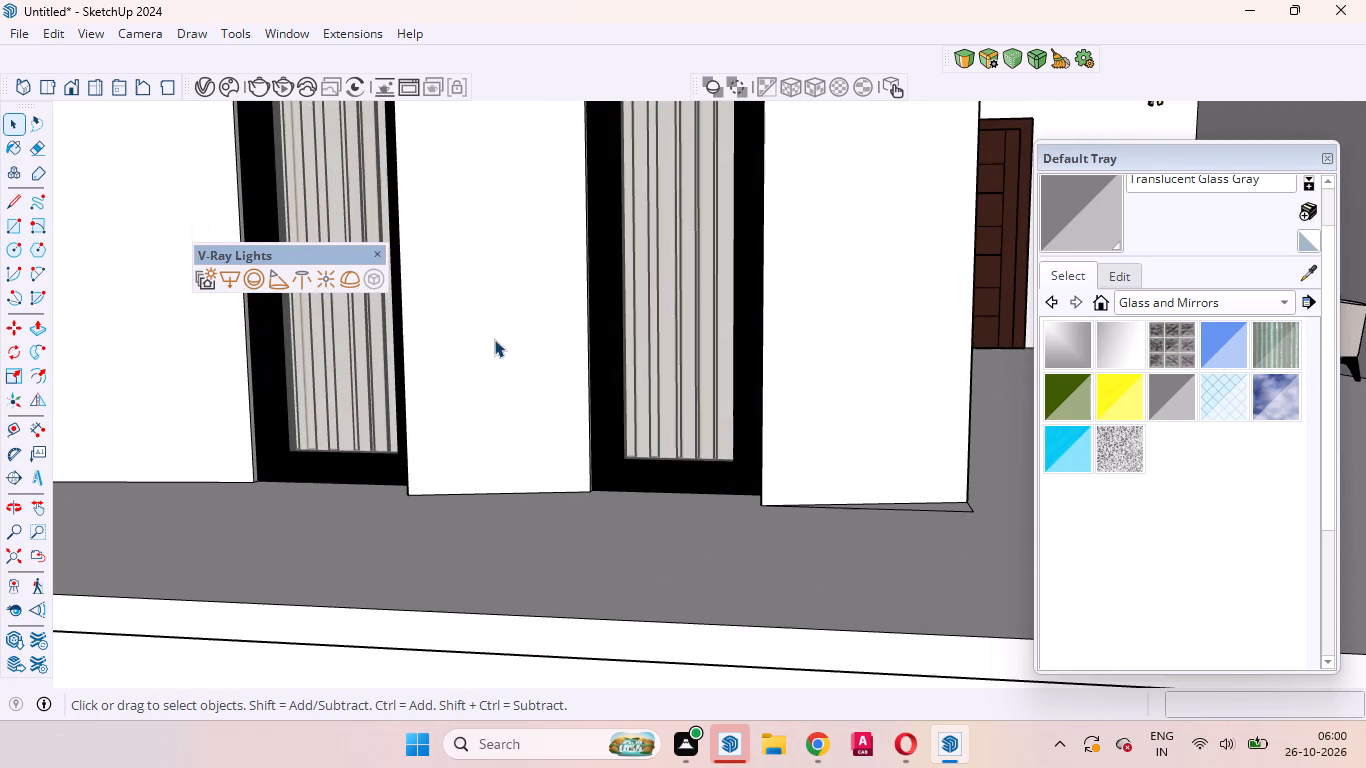
{"action": "left_click", "coordinate": [720, 352]}
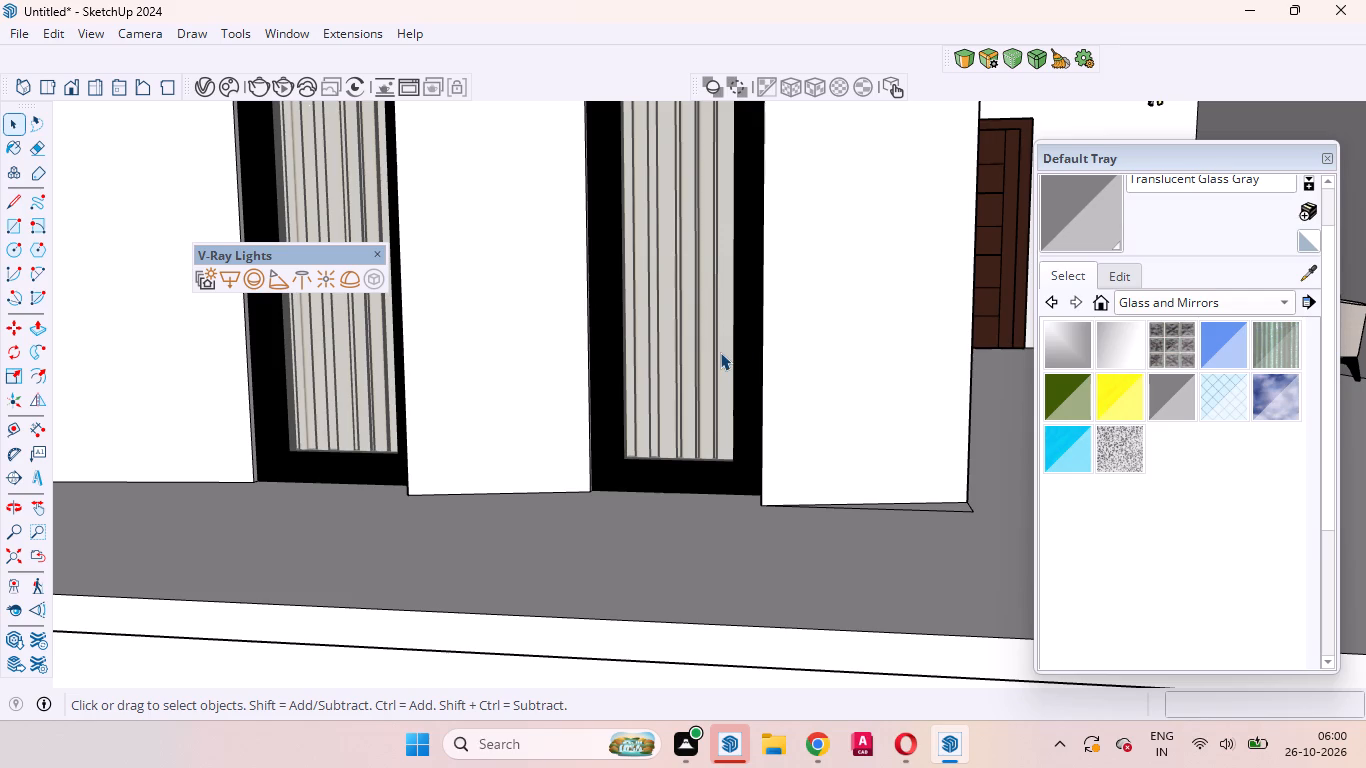
Hide the grey glass face in front of the slatted curtain in the narrow window nearest the recess.
{"action": "triple_click", "coordinate": [689, 345]}
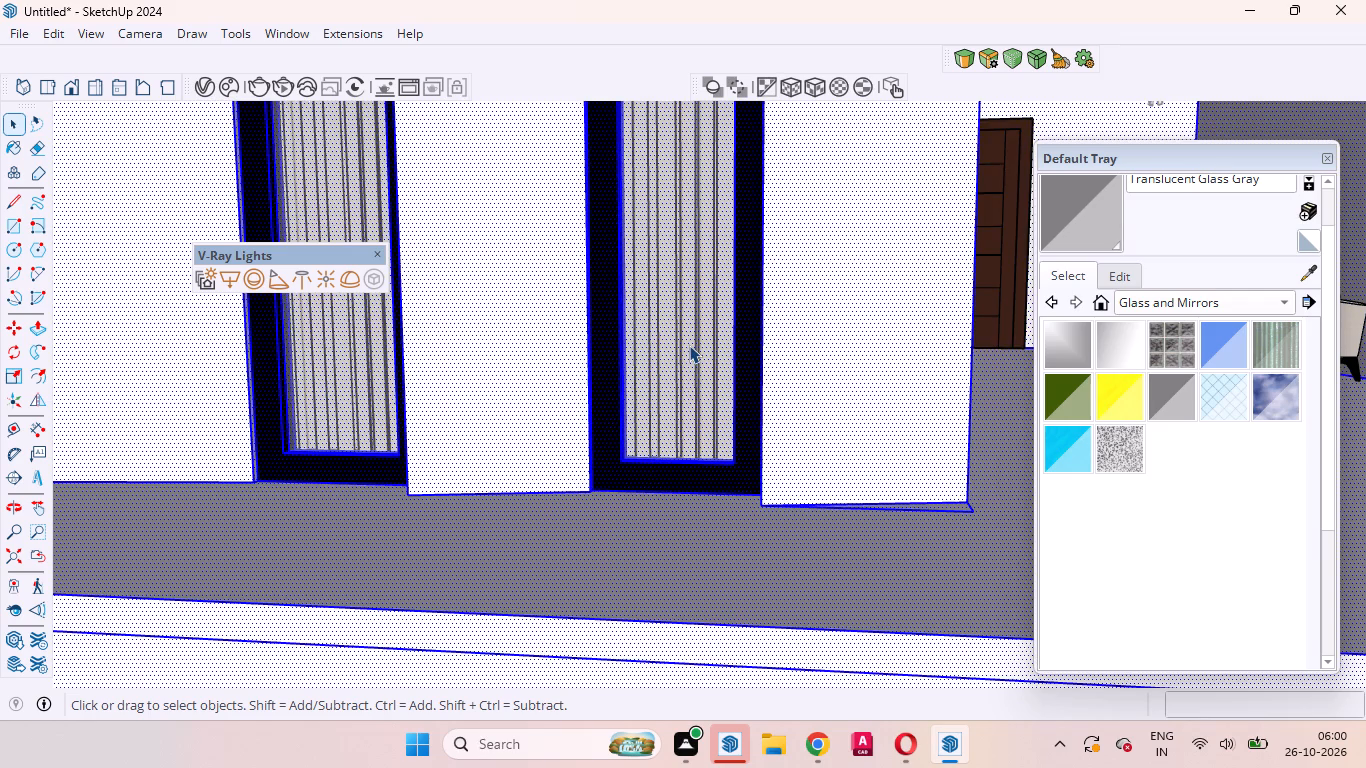
{"action": "left_click", "coordinate": [689, 345]}
{"action": "left_click", "coordinate": [686, 345]}
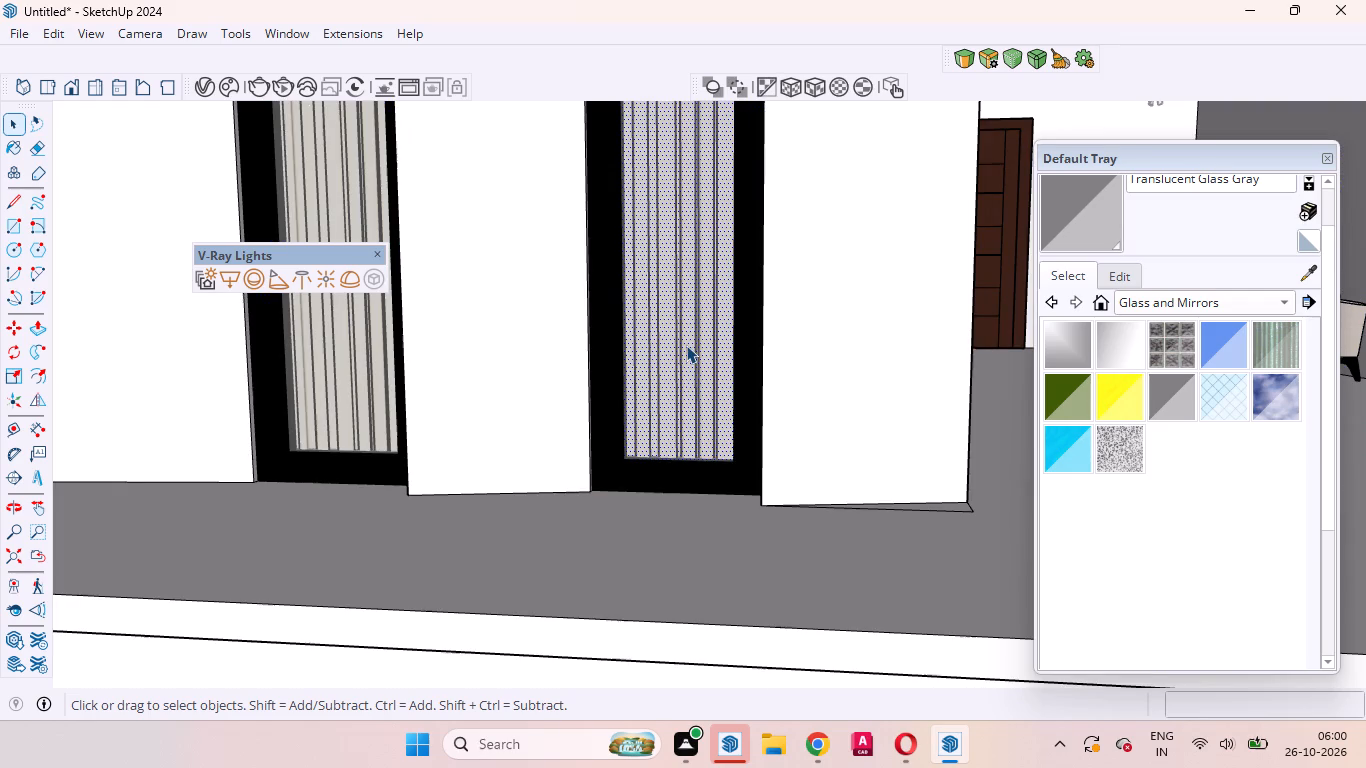
{"action": "right_click", "coordinate": [686, 345]}
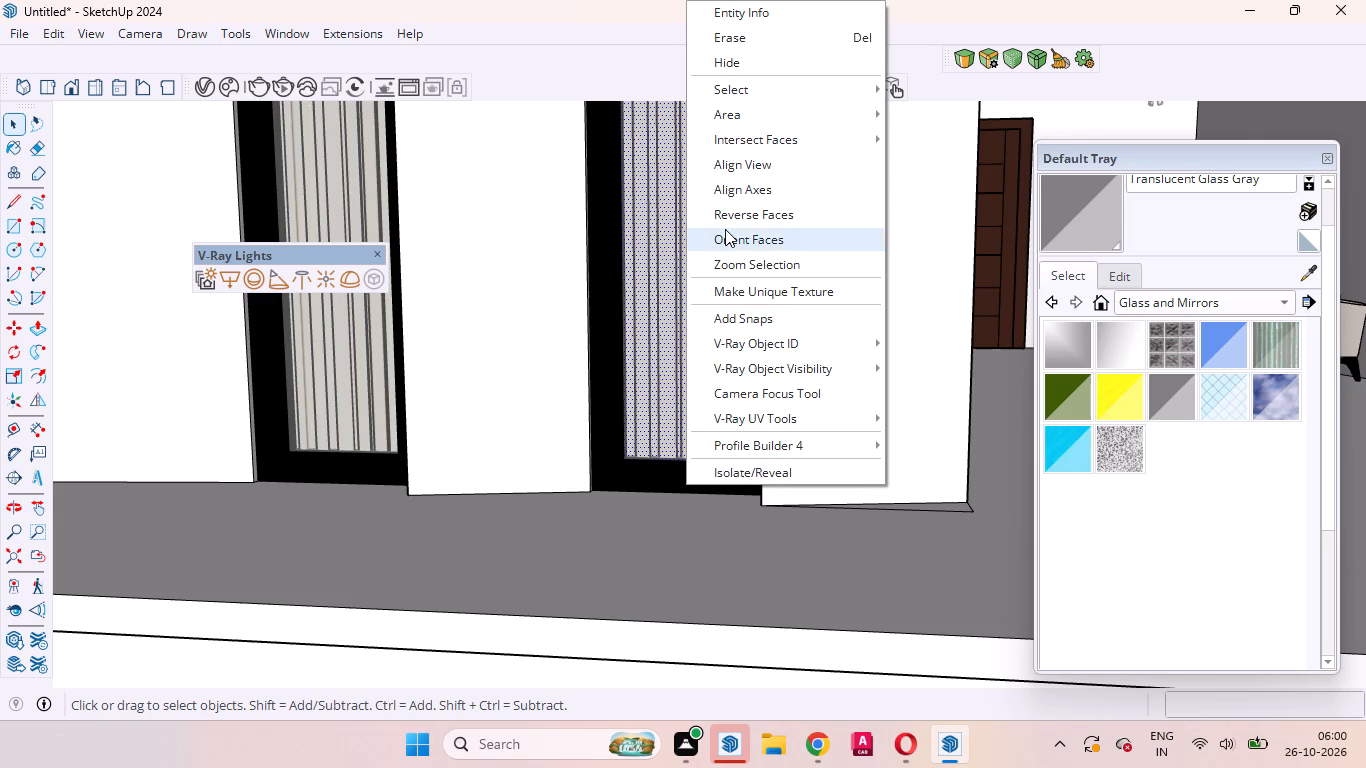
{"action": "left_click", "coordinate": [733, 63]}
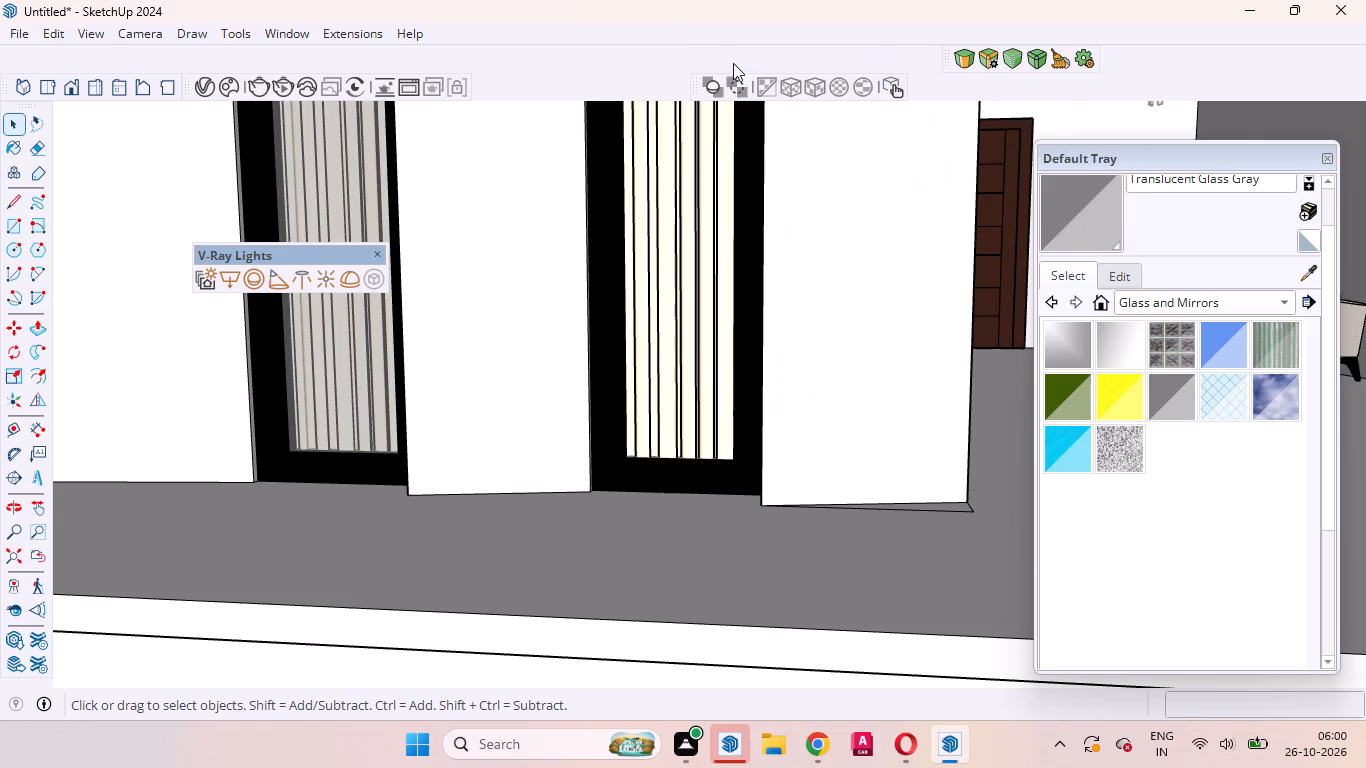
Copy the slatted curtain component from the narrow window into the recess beside it, about 5' 11" away.
{"action": "left_click", "coordinate": [672, 256]}
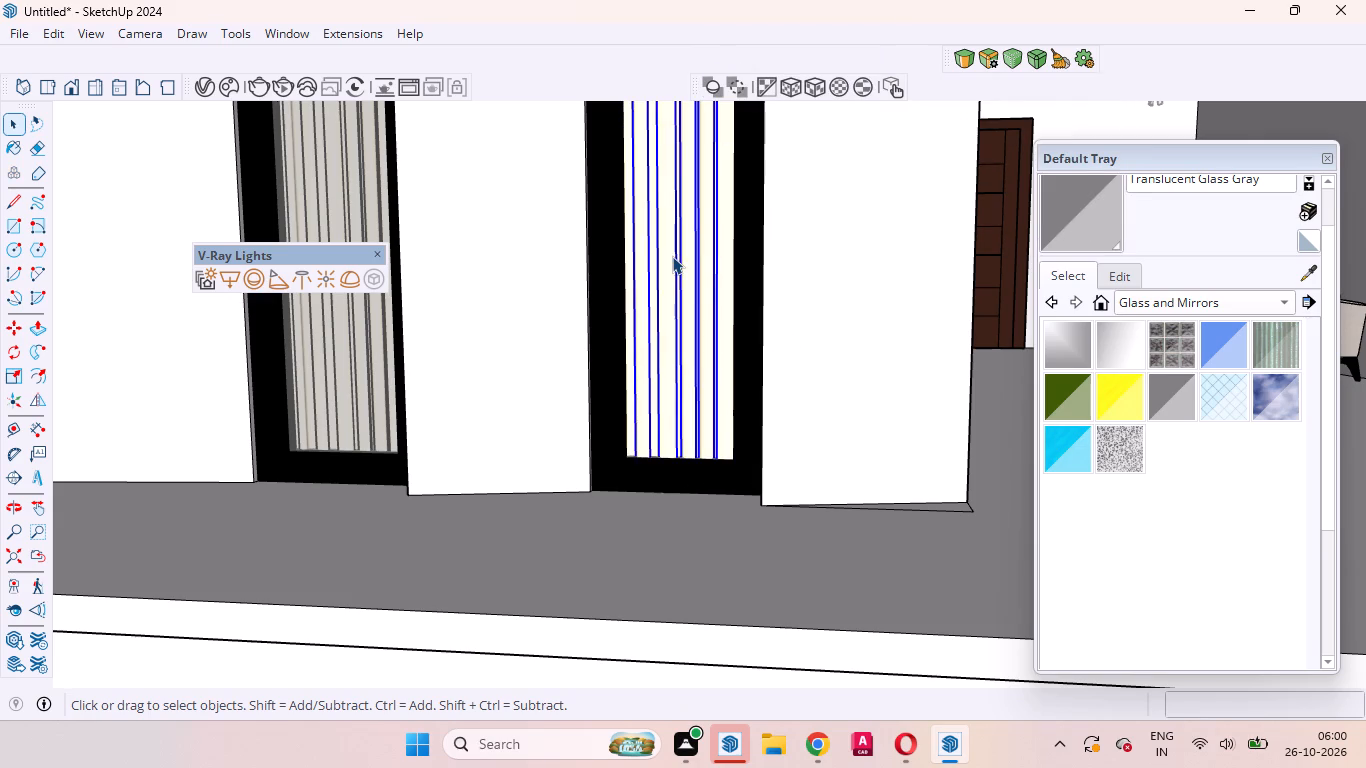
{"action": "key", "text": "m"}
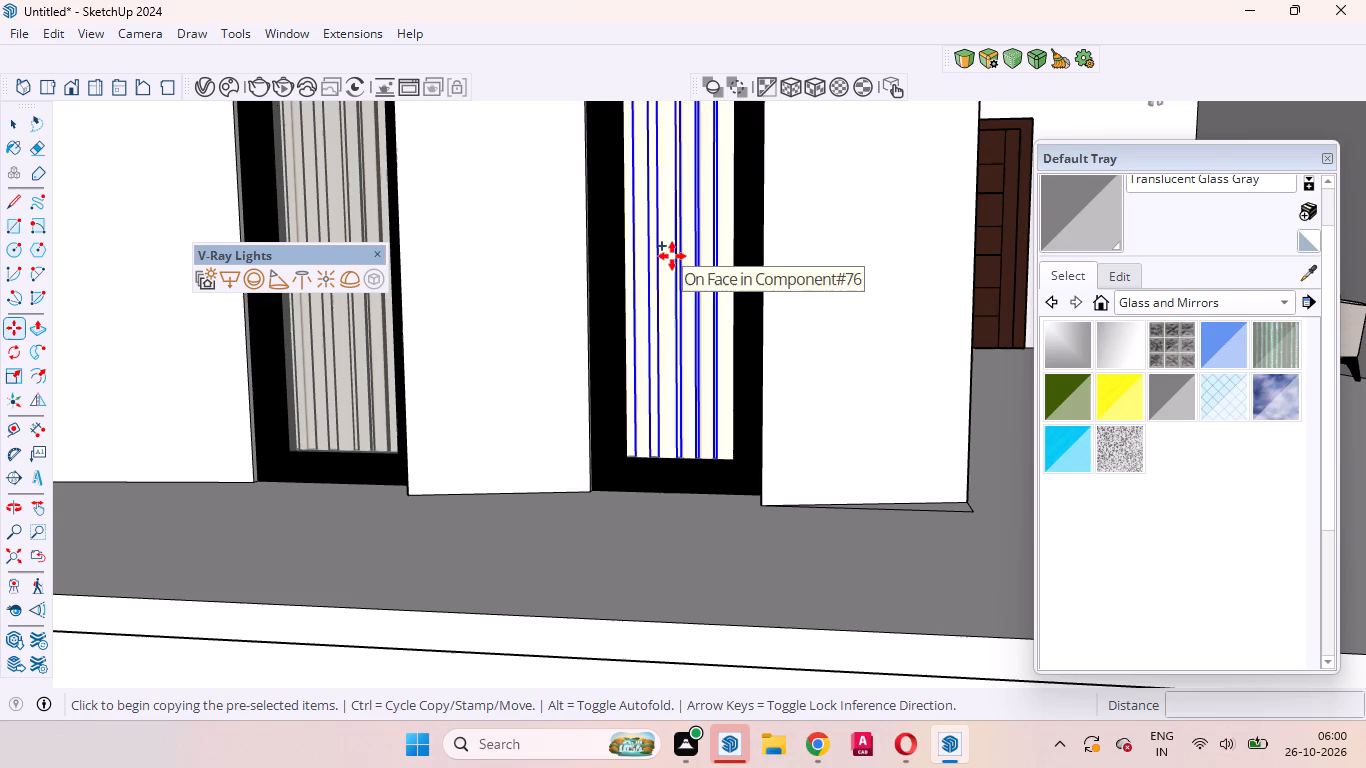
{"action": "left_click", "coordinate": [672, 256]}
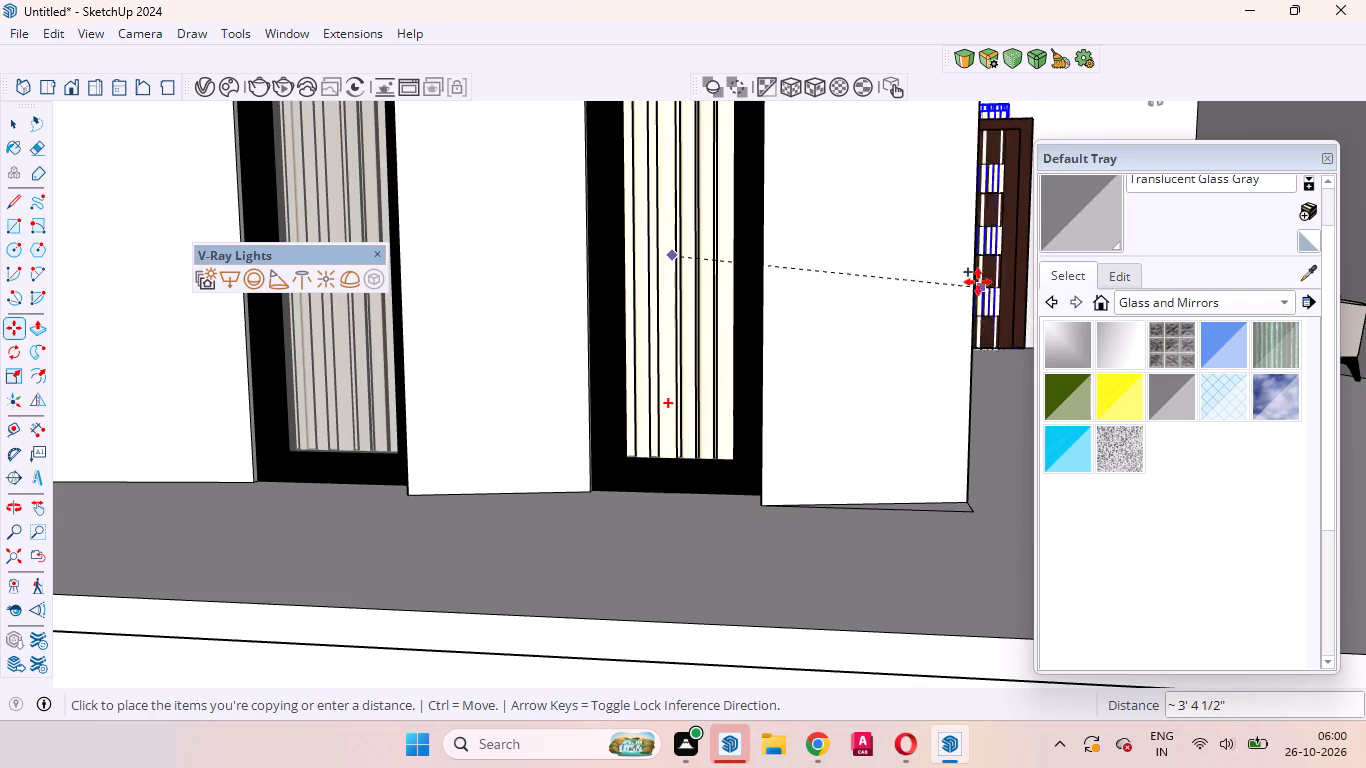
{"action": "scroll", "coordinate": [871, 319], "scroll_direction": "down", "scroll_amount": 11}
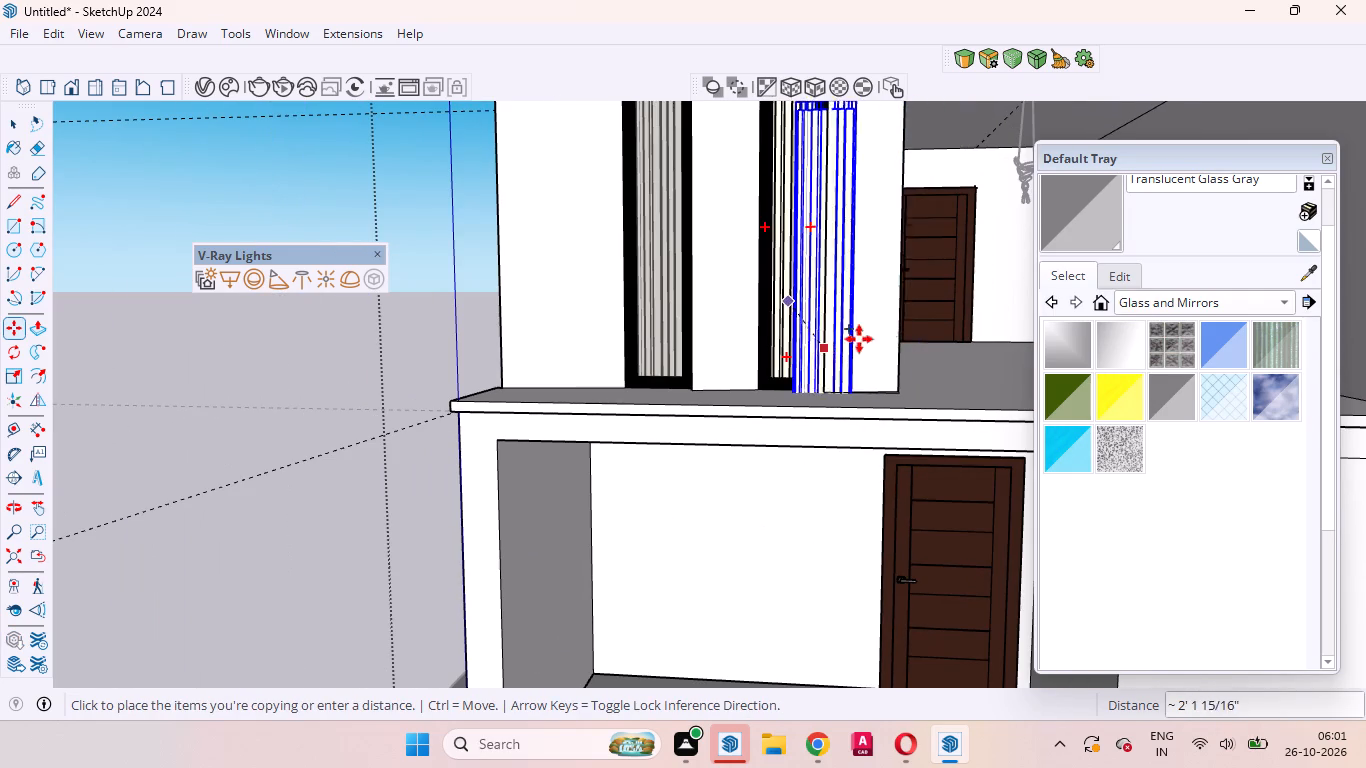
{"action": "middle_click_drag", "start_coordinate": [855, 363], "coordinate": [861, 451]}
{"action": "scroll", "coordinate": [842, 429], "scroll_direction": "down", "scroll_amount": 7}
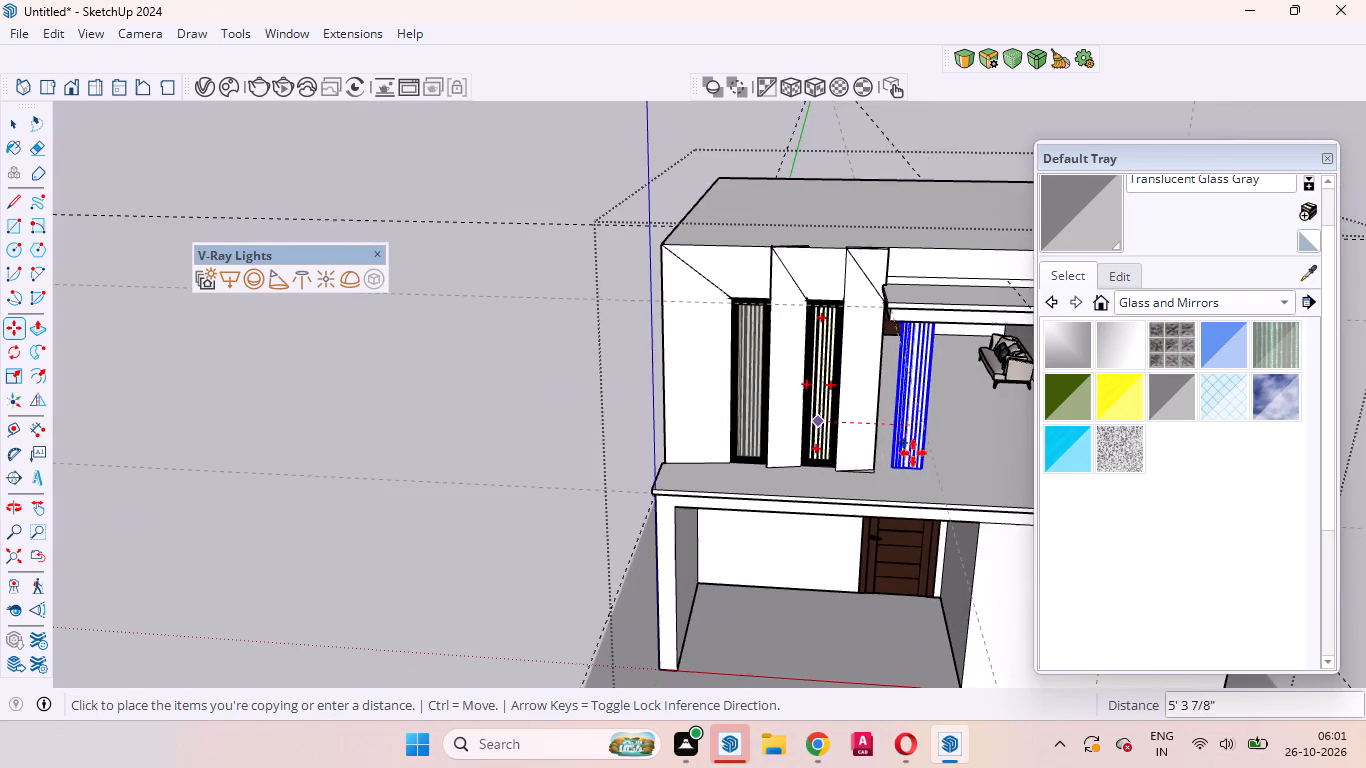
{"action": "scroll", "coordinate": [914, 456], "scroll_direction": "up", "scroll_amount": 9}
{"action": "middle_click_drag", "start_coordinate": [897, 448], "coordinate": [811, 401]}
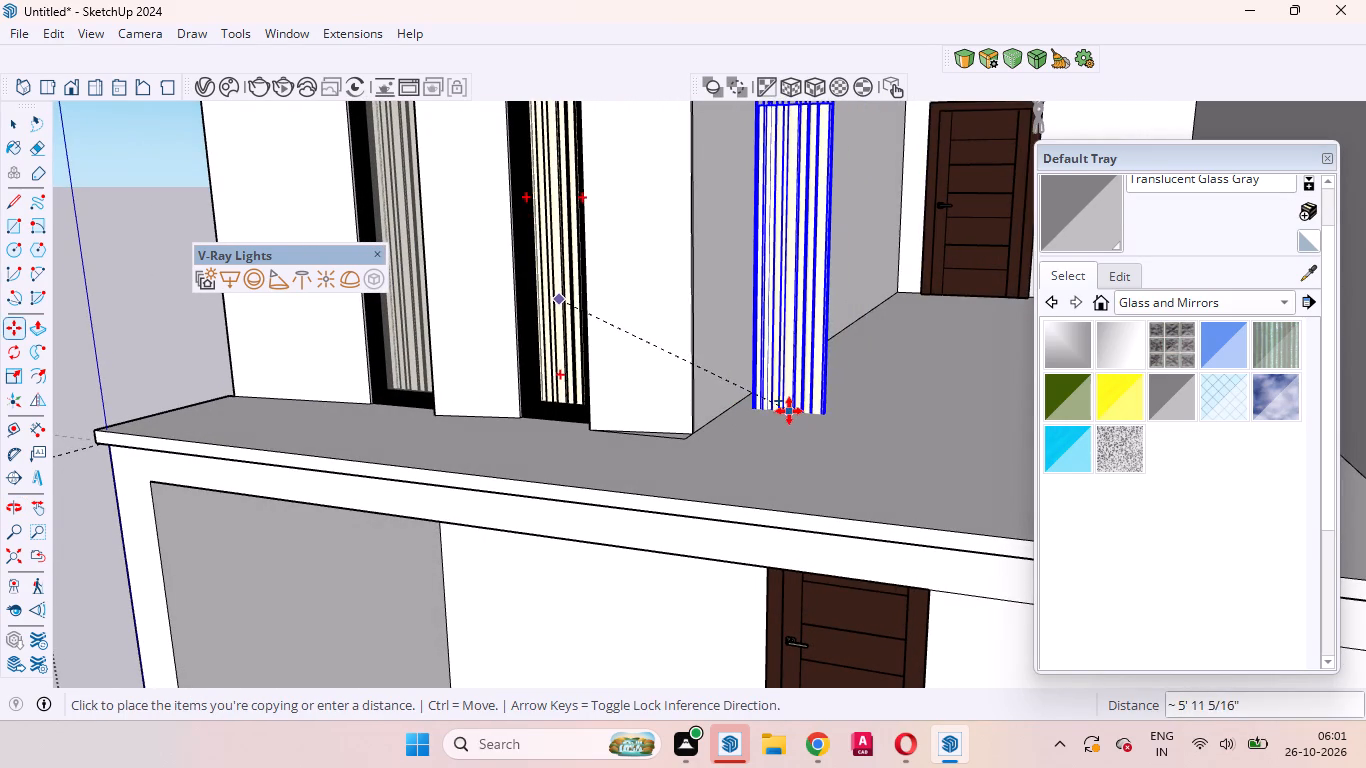
{"action": "left_click", "coordinate": [788, 411]}
Raise the copied curtain along the blue axis in the recess opening, by about 1' 11" and another 1' 4 1/2".
{"action": "scroll", "coordinate": [812, 418], "scroll_direction": "up", "scroll_amount": 5}
{"action": "left_click", "coordinate": [797, 379]}
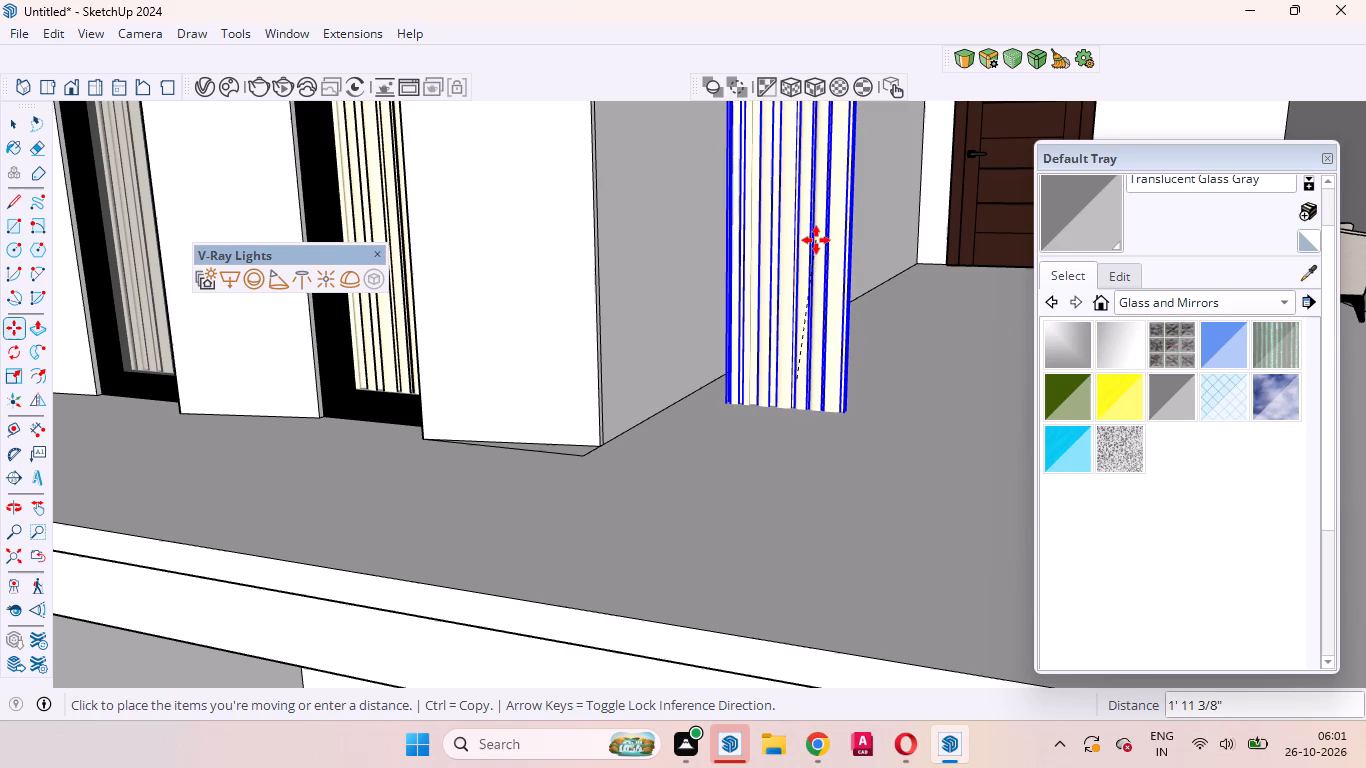
{"action": "key", "text": "Up"}
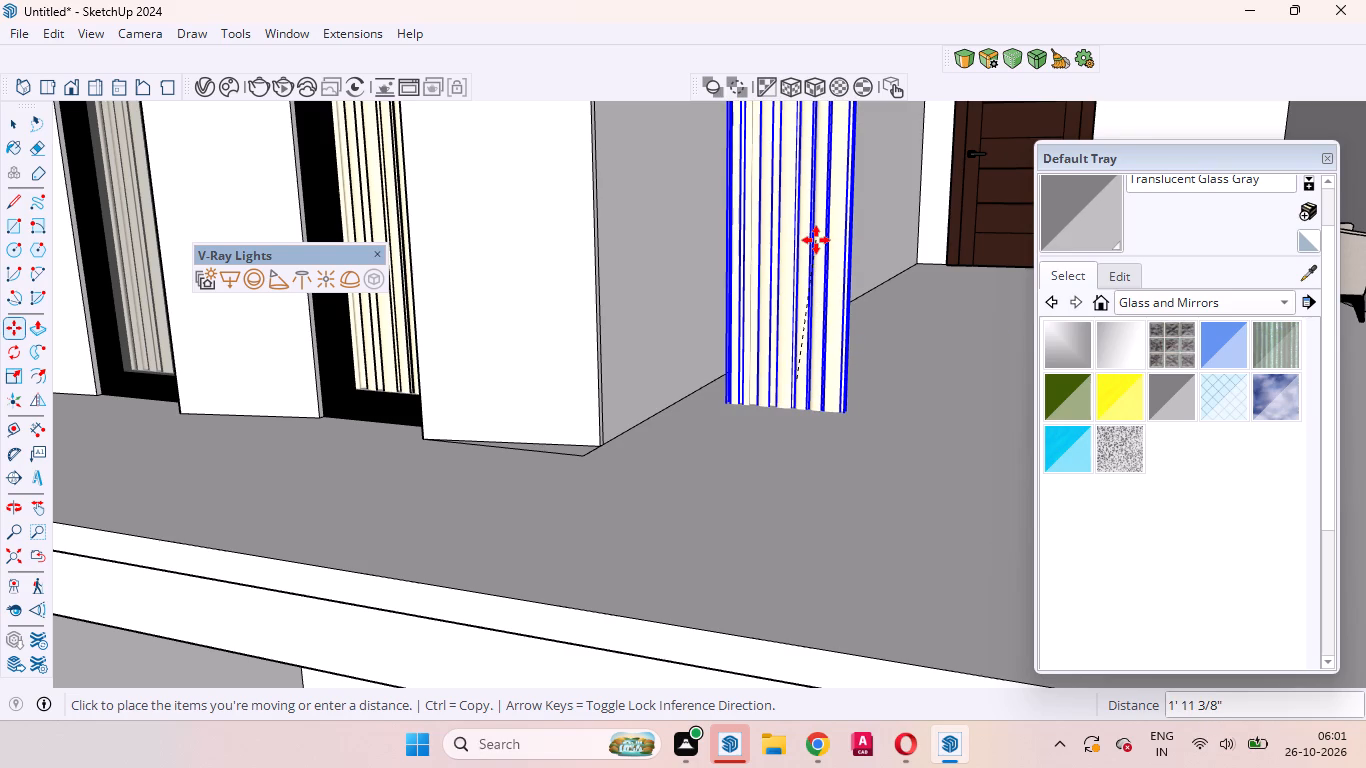
{"action": "left_click", "coordinate": [816, 240]}
{"action": "scroll", "coordinate": [824, 264], "scroll_direction": "down", "scroll_amount": 3}
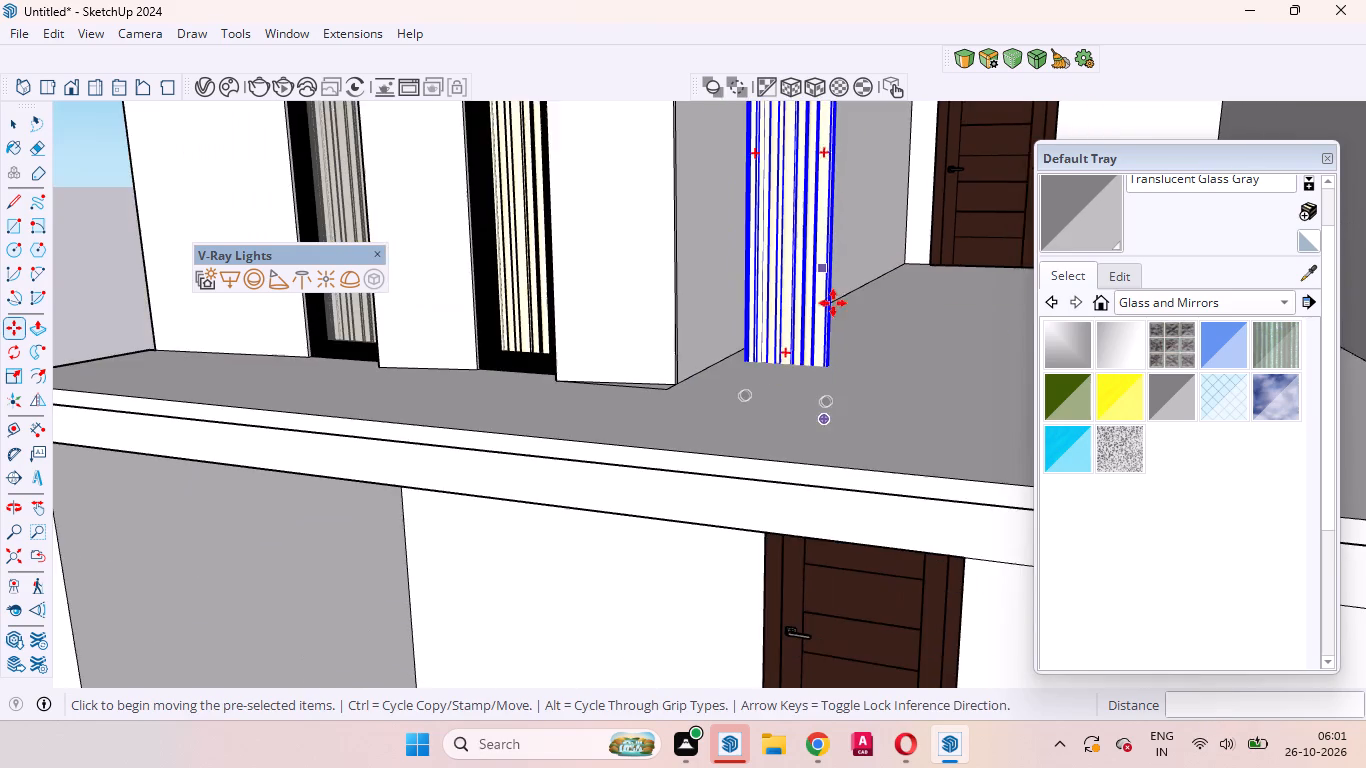
{"action": "scroll", "coordinate": [833, 303], "scroll_direction": "down", "scroll_amount": 3}
{"action": "scroll", "coordinate": [847, 358], "scroll_direction": "up", "scroll_amount": 1}
{"action": "scroll", "coordinate": [847, 358], "scroll_direction": "down", "scroll_amount": 8}
{"action": "scroll", "coordinate": [807, 292], "scroll_direction": "up", "scroll_amount": 4}
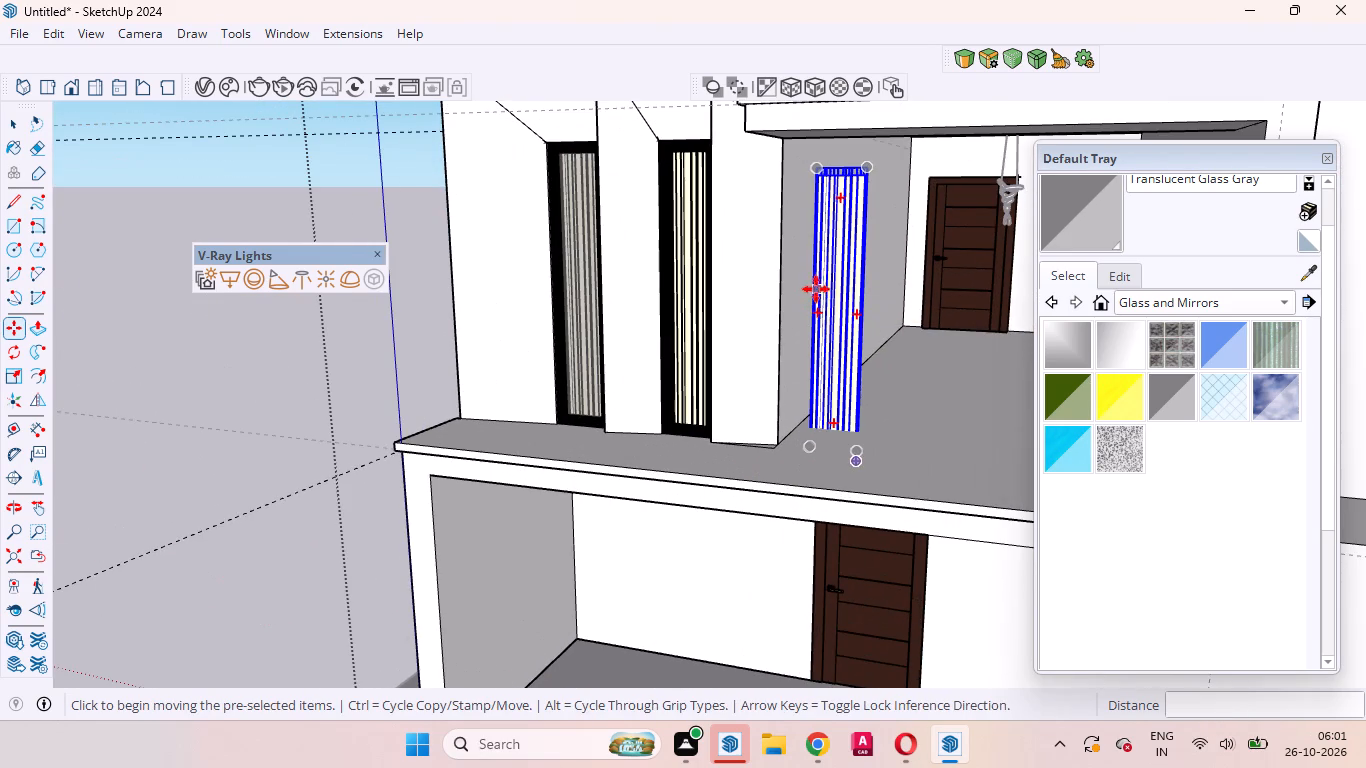
{"action": "left_click", "coordinate": [843, 301]}
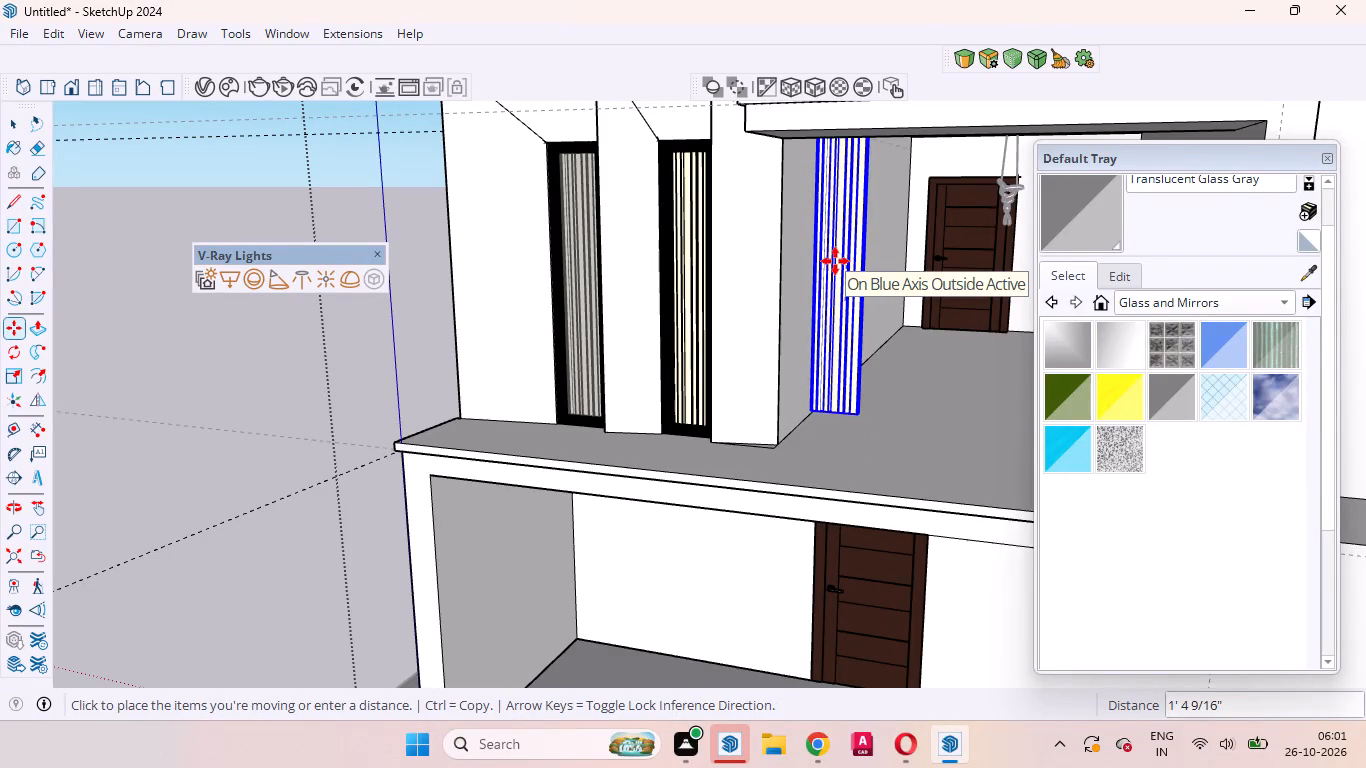
{"action": "left_click", "coordinate": [835, 261]}
Examine the copied curtain from inside the recess, at the corner where the side wall meets the opening.
{"action": "scroll", "coordinate": [845, 294], "scroll_direction": "up", "scroll_amount": 9}
{"action": "middle_click_drag", "start_coordinate": [860, 346], "coordinate": [929, 386]}
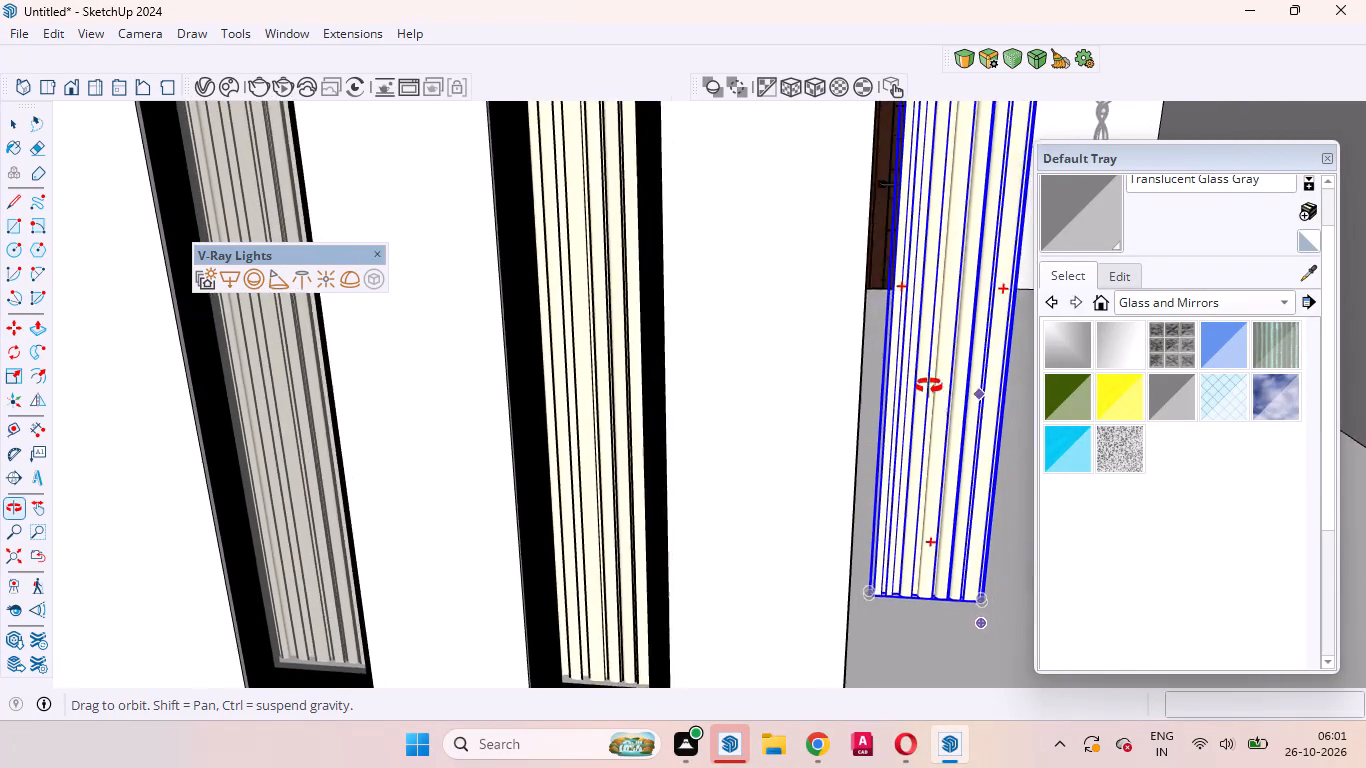
{"action": "middle_click_drag", "start_coordinate": [929, 386], "coordinate": [924, 386]}
{"action": "scroll", "coordinate": [921, 385], "scroll_direction": "up", "scroll_amount": 1}
{"action": "scroll", "coordinate": [846, 389], "scroll_direction": "down", "scroll_amount": 10}
{"action": "scroll", "coordinate": [918, 377], "scroll_direction": "up", "scroll_amount": 1}
{"action": "middle_click_drag", "start_coordinate": [918, 377], "coordinate": [881, 378]}
{"action": "scroll", "coordinate": [906, 366], "scroll_direction": "up", "scroll_amount": 9}
{"action": "middle_click_drag", "start_coordinate": [913, 352], "coordinate": [818, 409]}
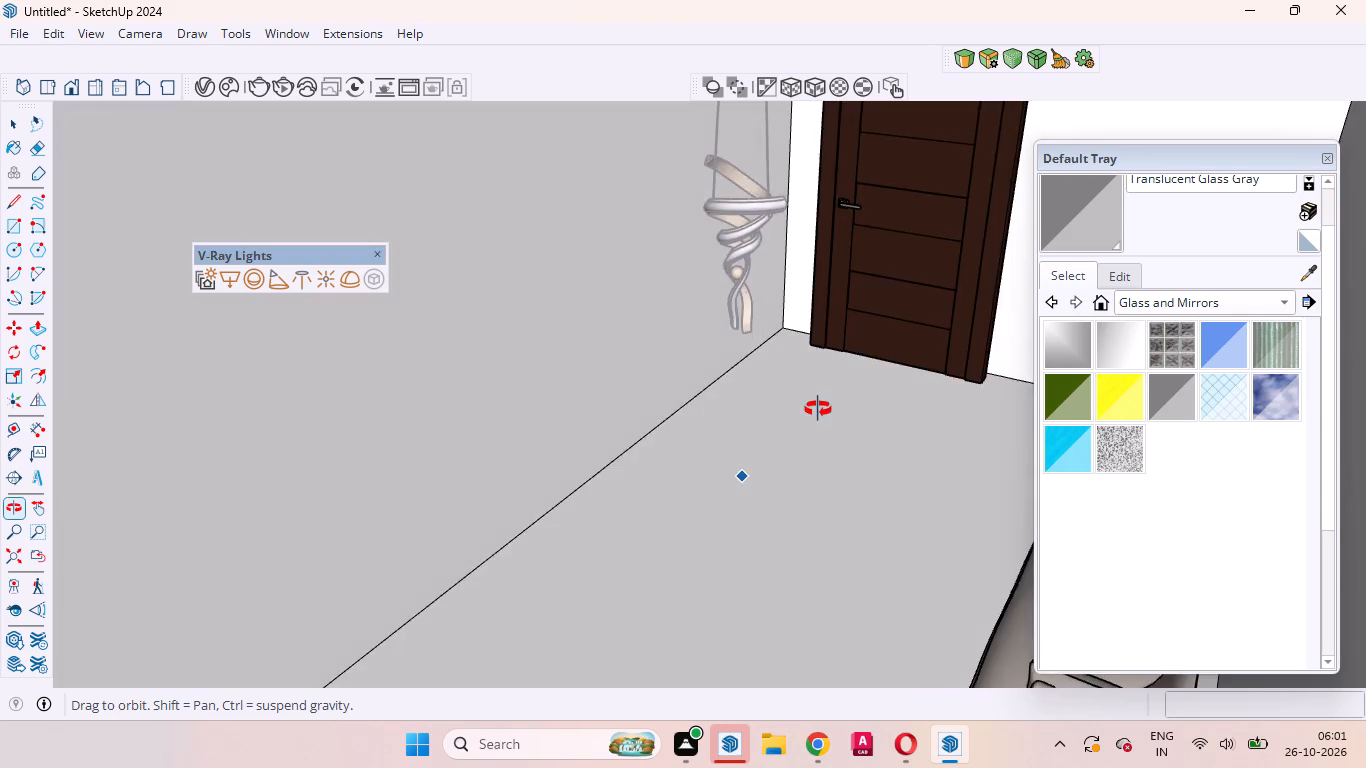
{"action": "middle_click_drag", "start_coordinate": [818, 409], "coordinate": [821, 348]}
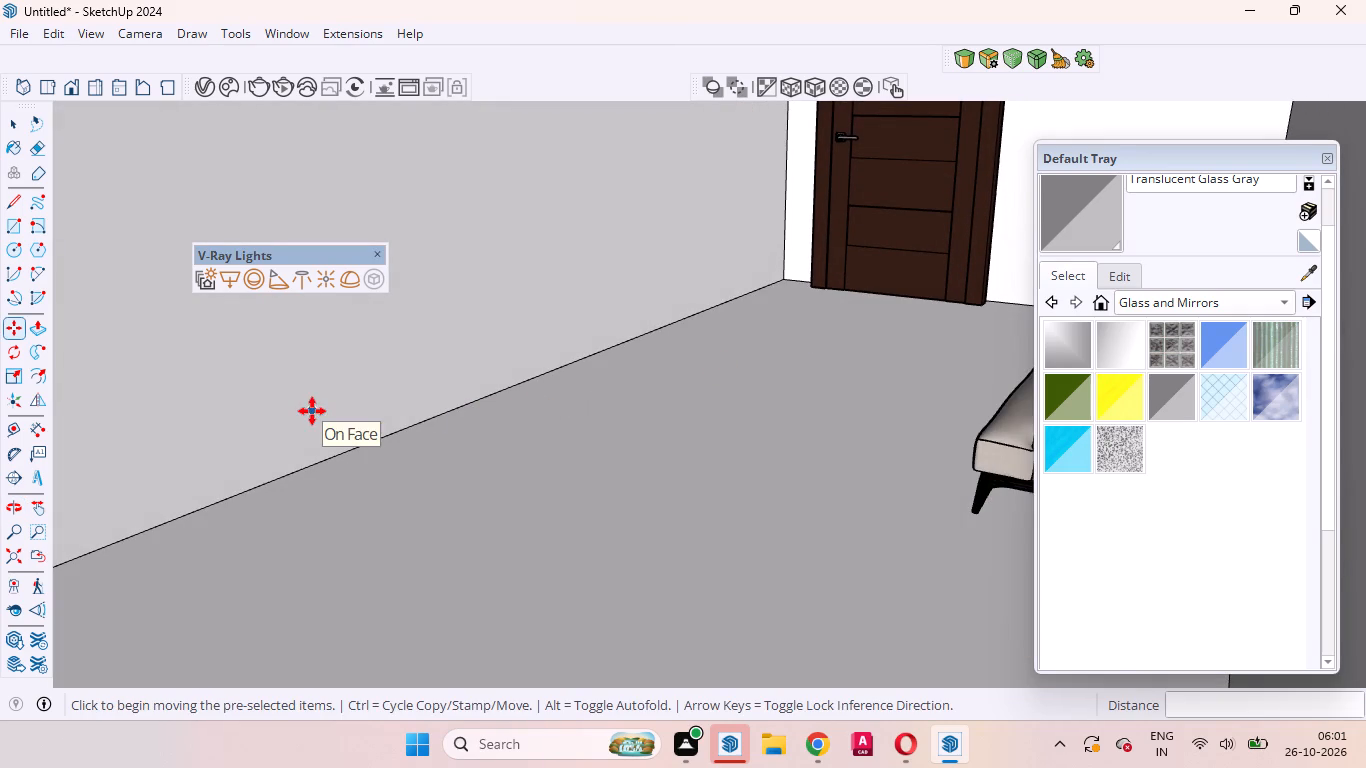
{"action": "left_click", "coordinate": [38, 512]}
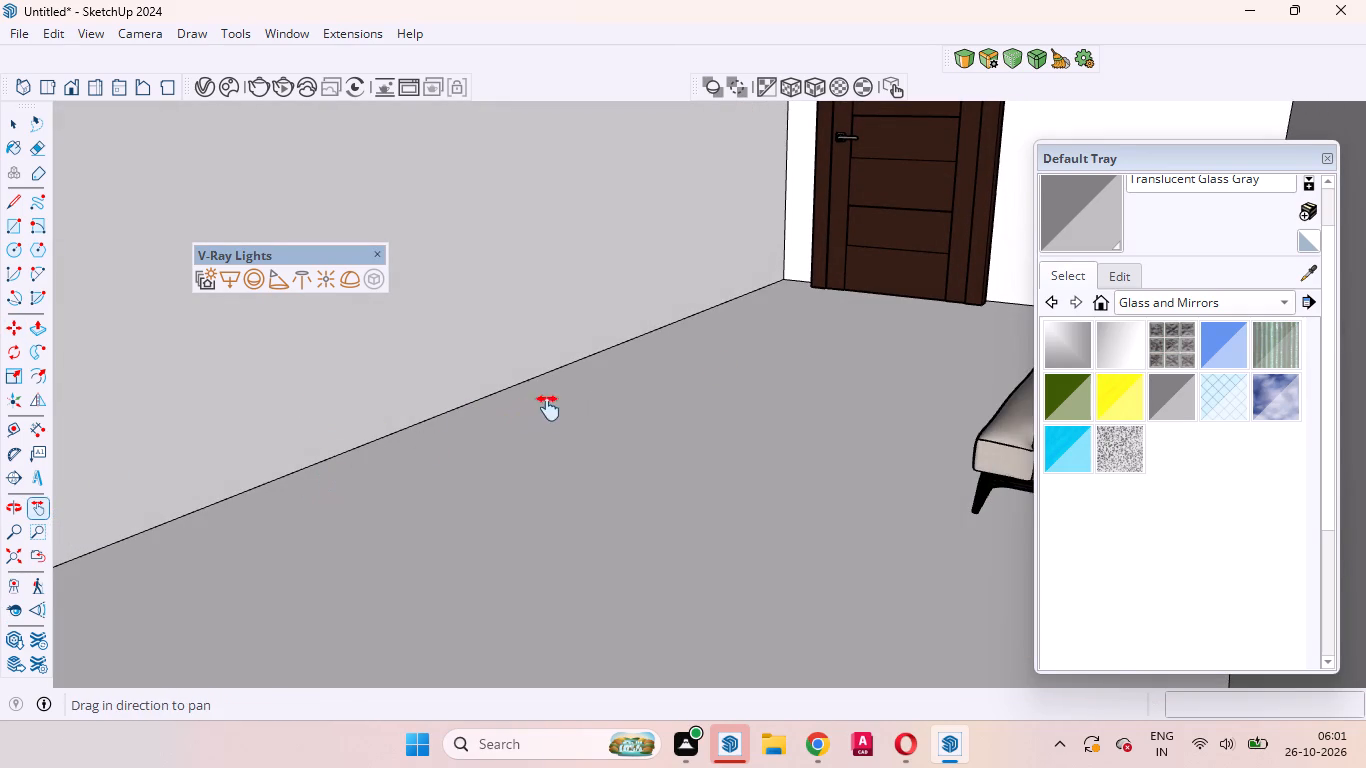
{"action": "middle_click_drag", "start_coordinate": [544, 414], "coordinate": [548, 423]}
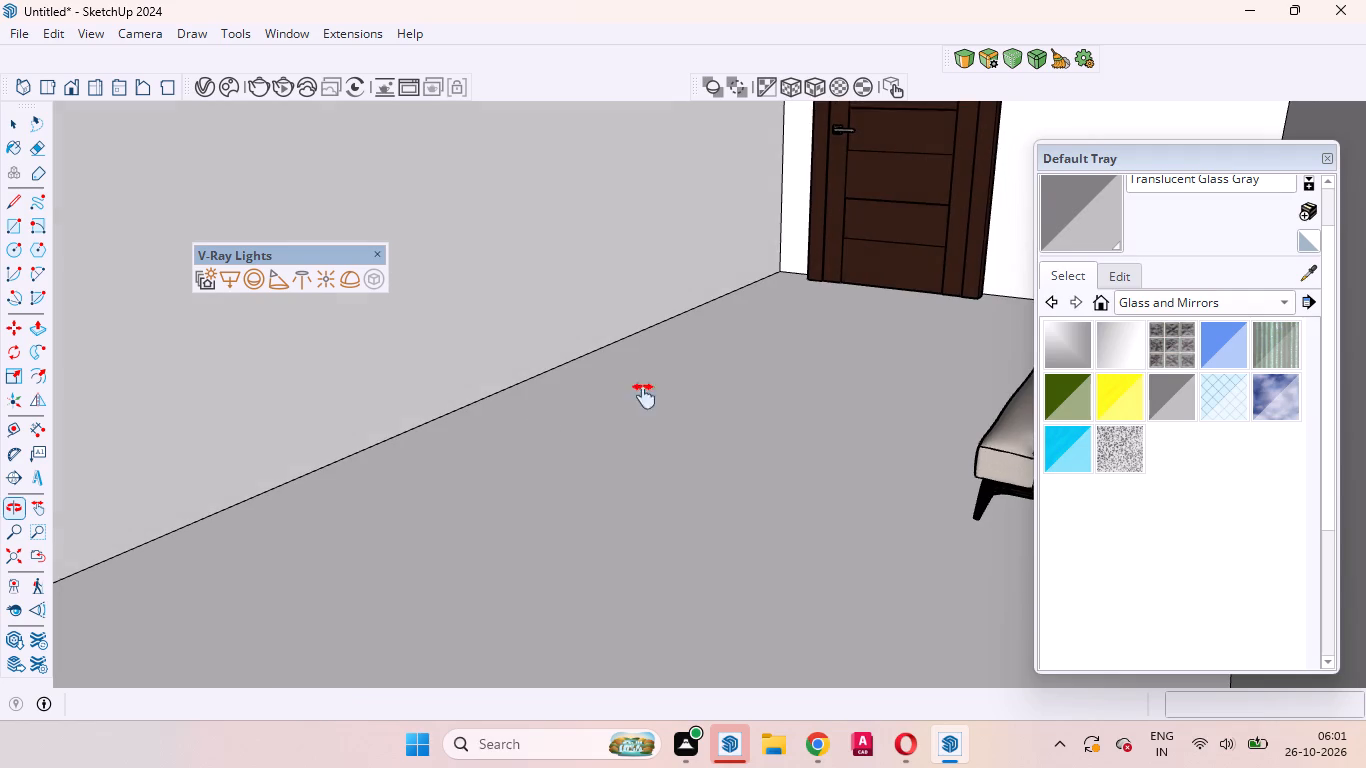
{"action": "scroll", "coordinate": [738, 360], "scroll_direction": "up", "scroll_amount": 6}
{"action": "middle_click_drag", "start_coordinate": [730, 347], "coordinate": [494, 438]}
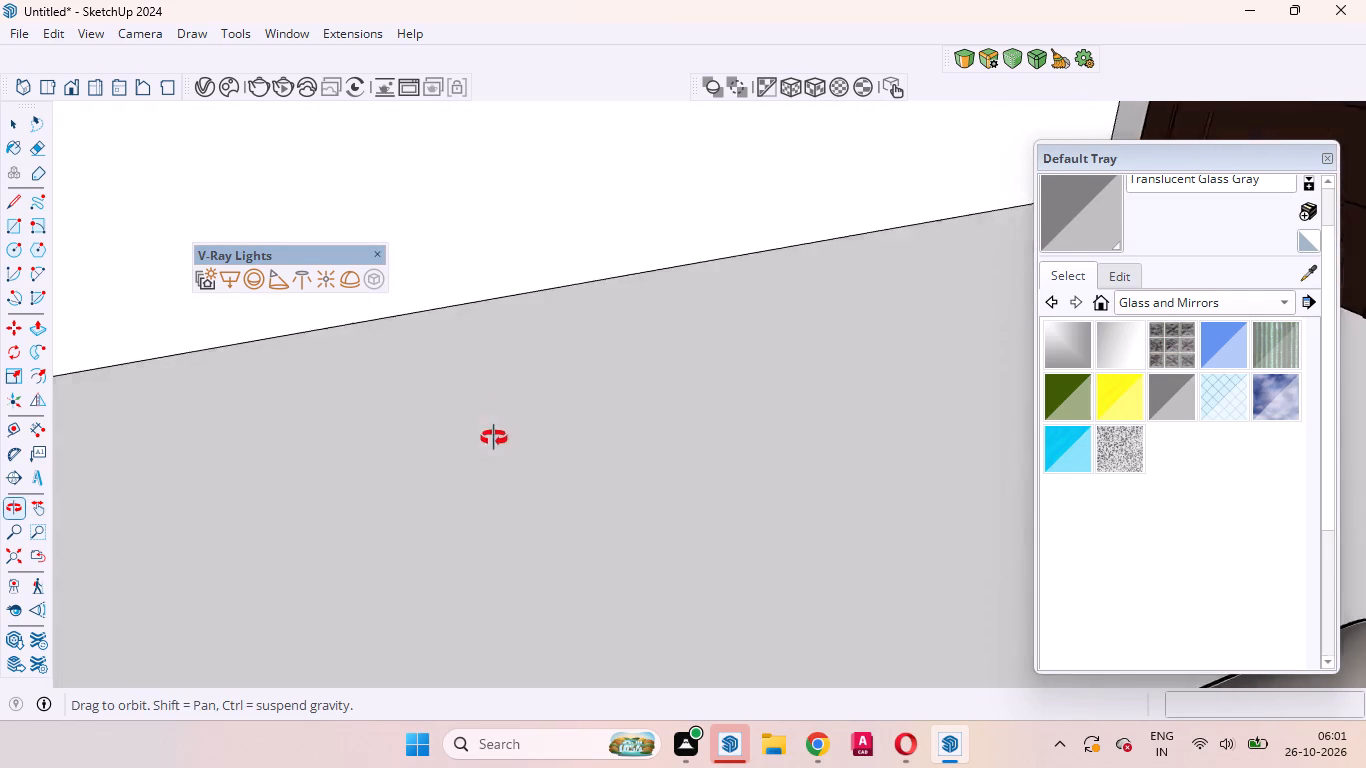
{"action": "middle_click_drag", "start_coordinate": [494, 438], "coordinate": [122, 428]}
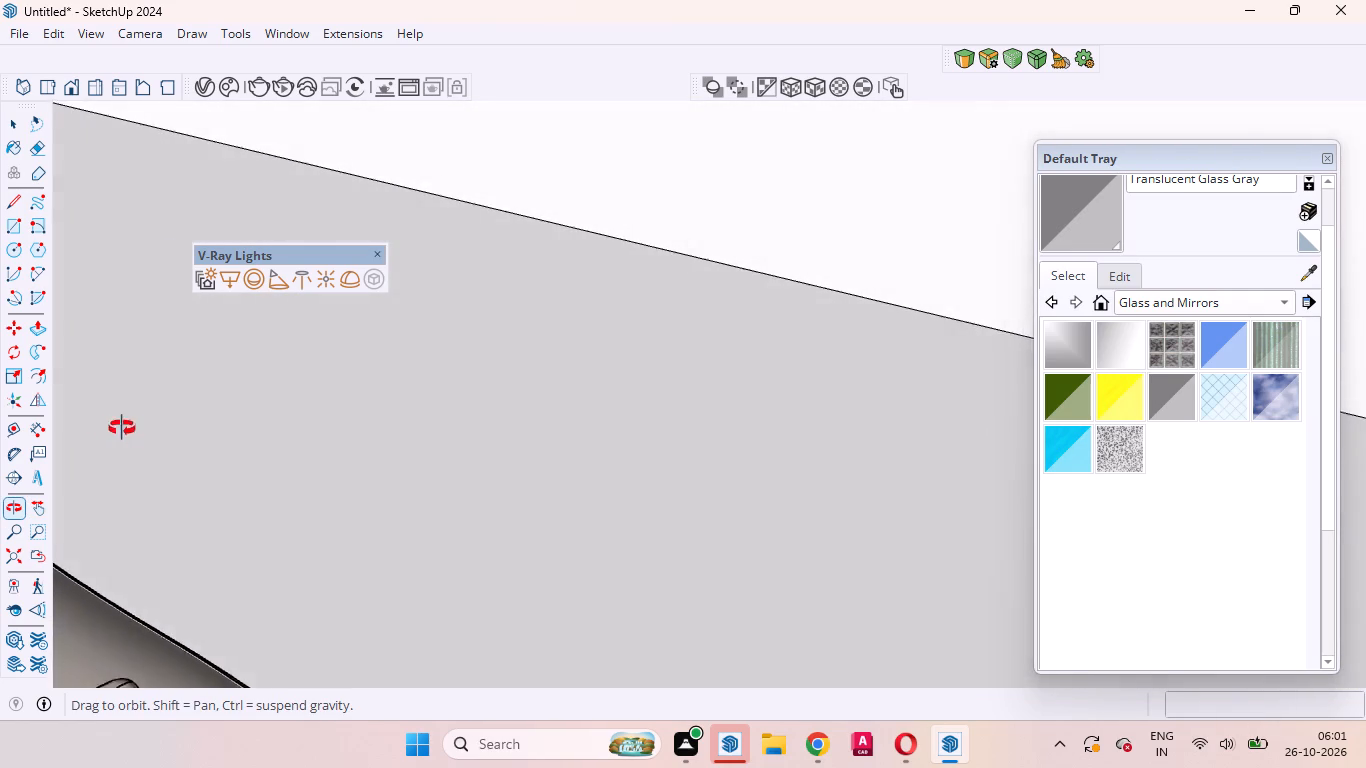
{"action": "middle_click_drag", "start_coordinate": [122, 428], "coordinate": [25, 406]}
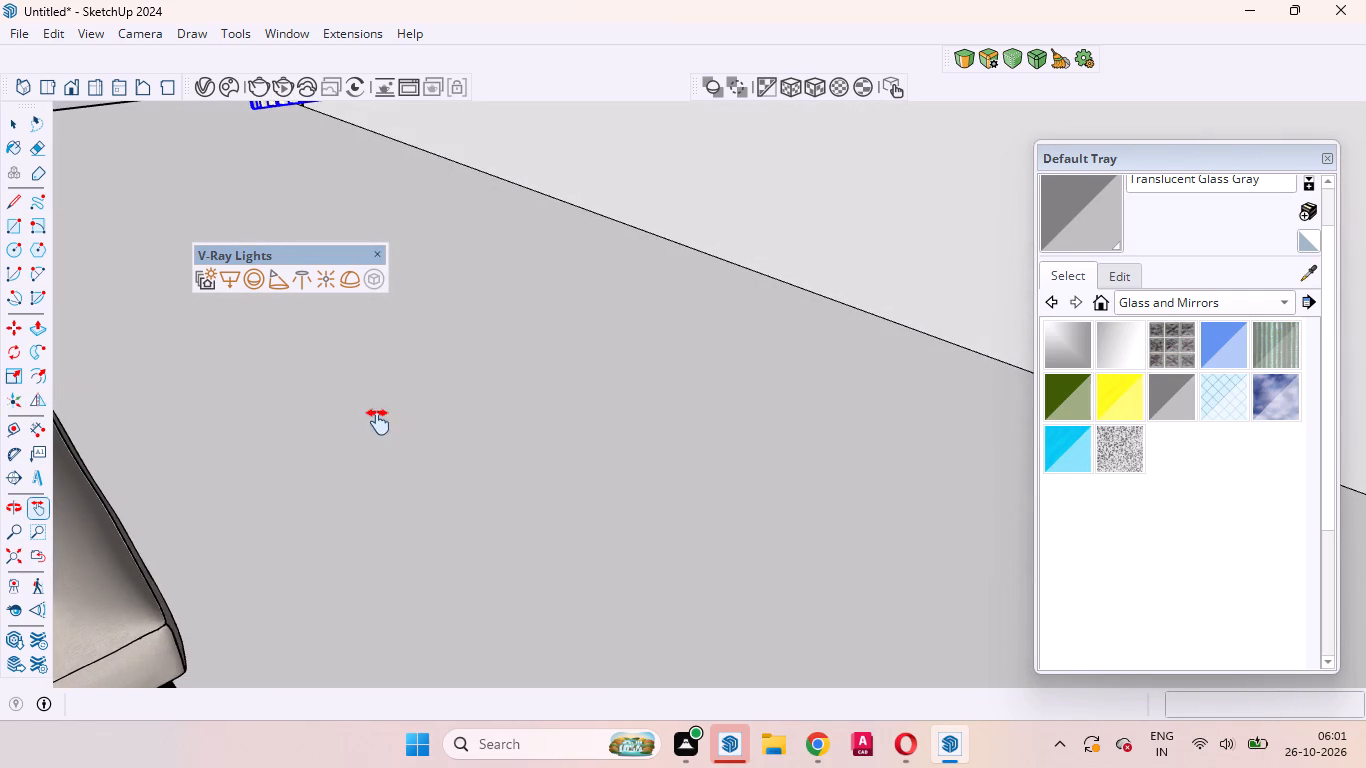
{"action": "middle_click_drag", "start_coordinate": [378, 422], "coordinate": [242, 446]}
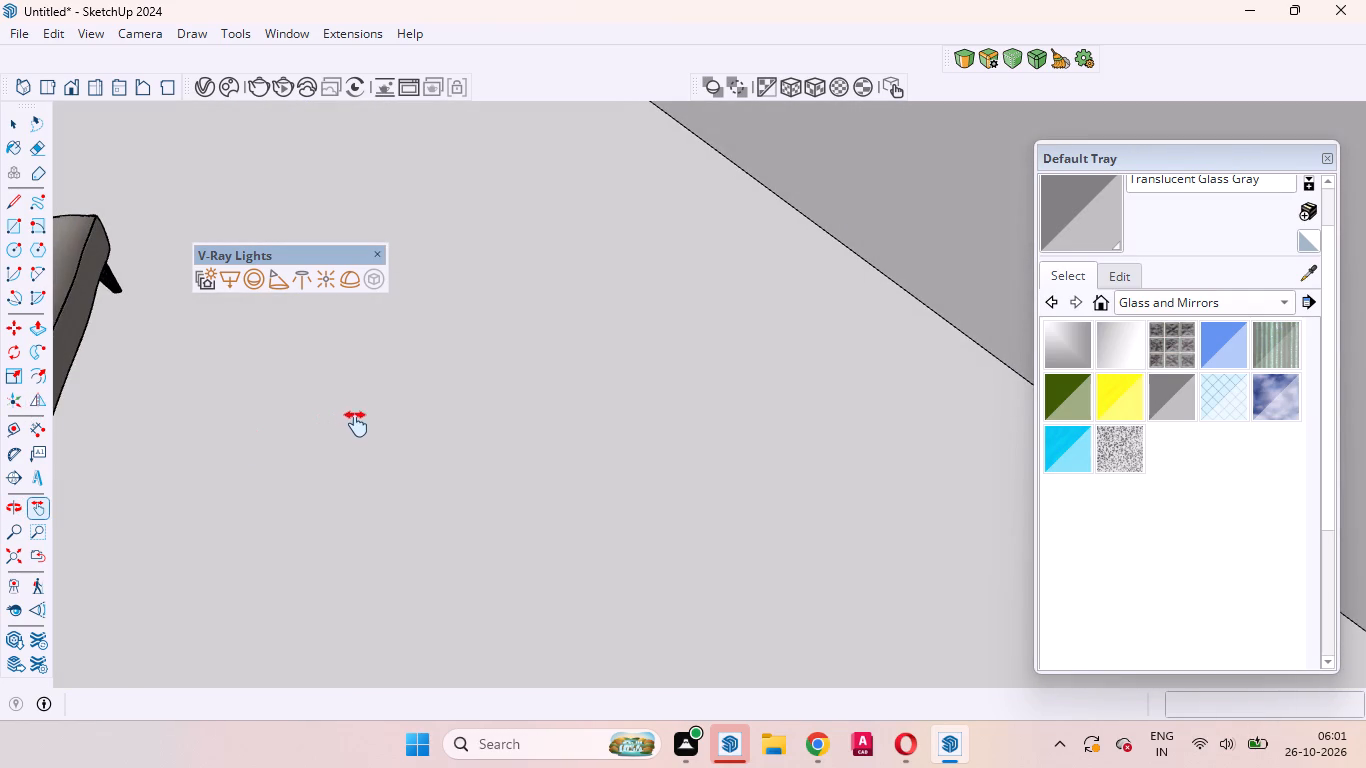
{"action": "middle_click_drag", "start_coordinate": [347, 339], "coordinate": [375, 239]}
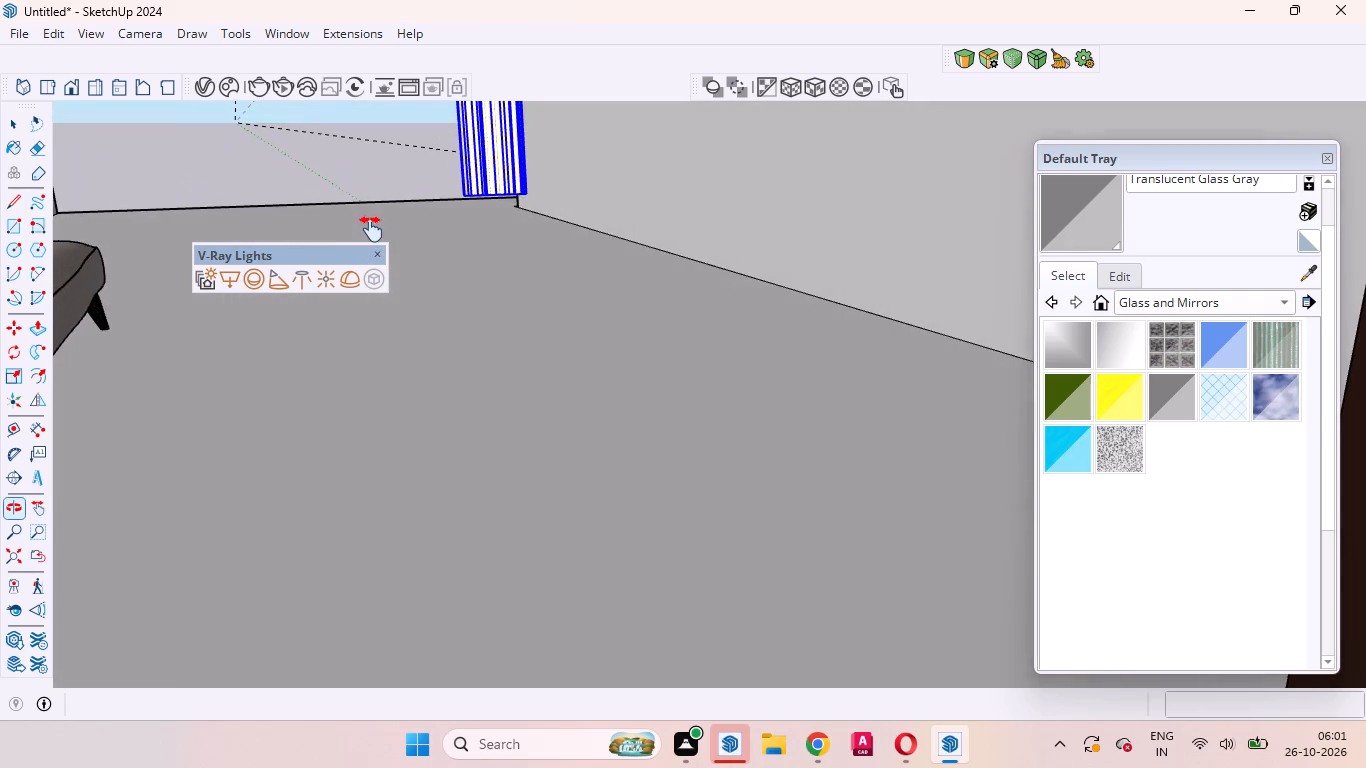
{"action": "left_click_drag", "start_coordinate": [370, 227], "coordinate": [383, 372]}
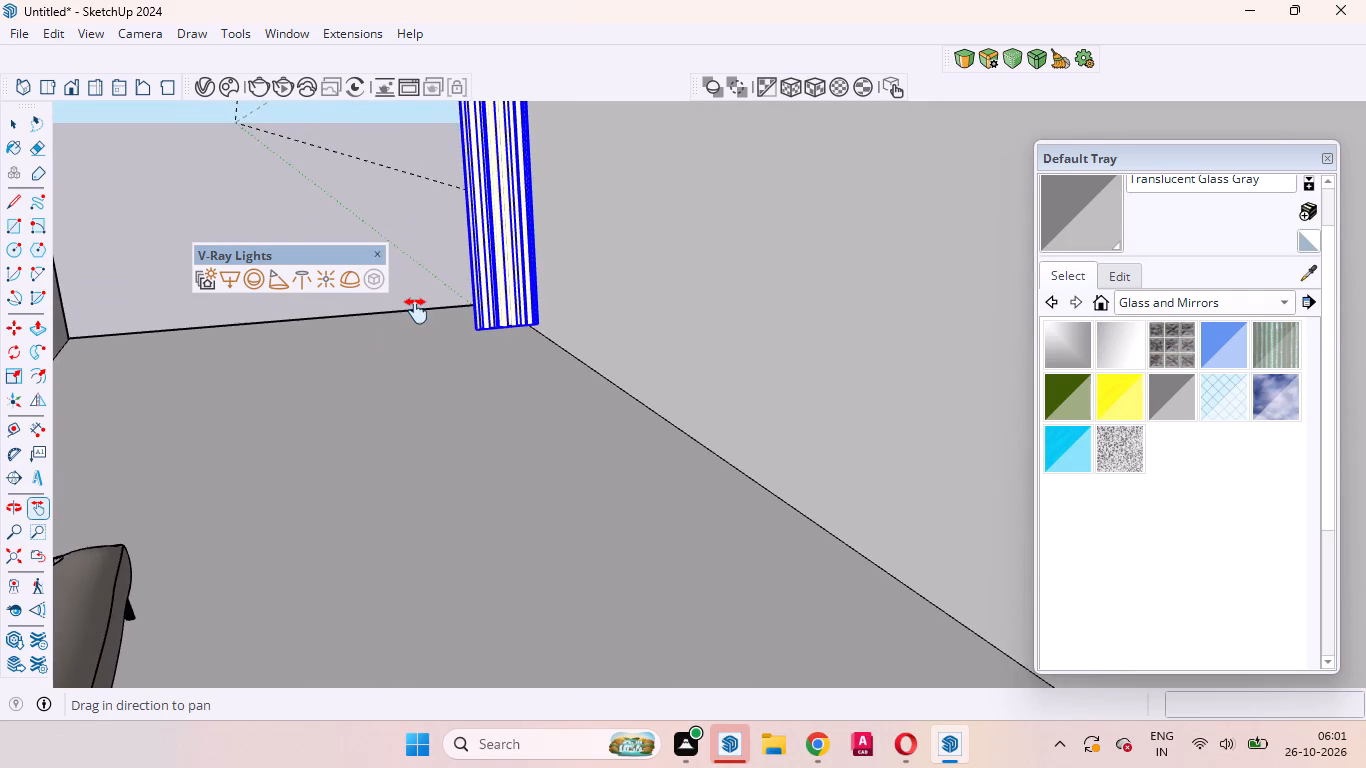
{"action": "left_click_drag", "start_coordinate": [416, 311], "coordinate": [402, 367]}
{"action": "middle_click", "coordinate": [419, 381]}
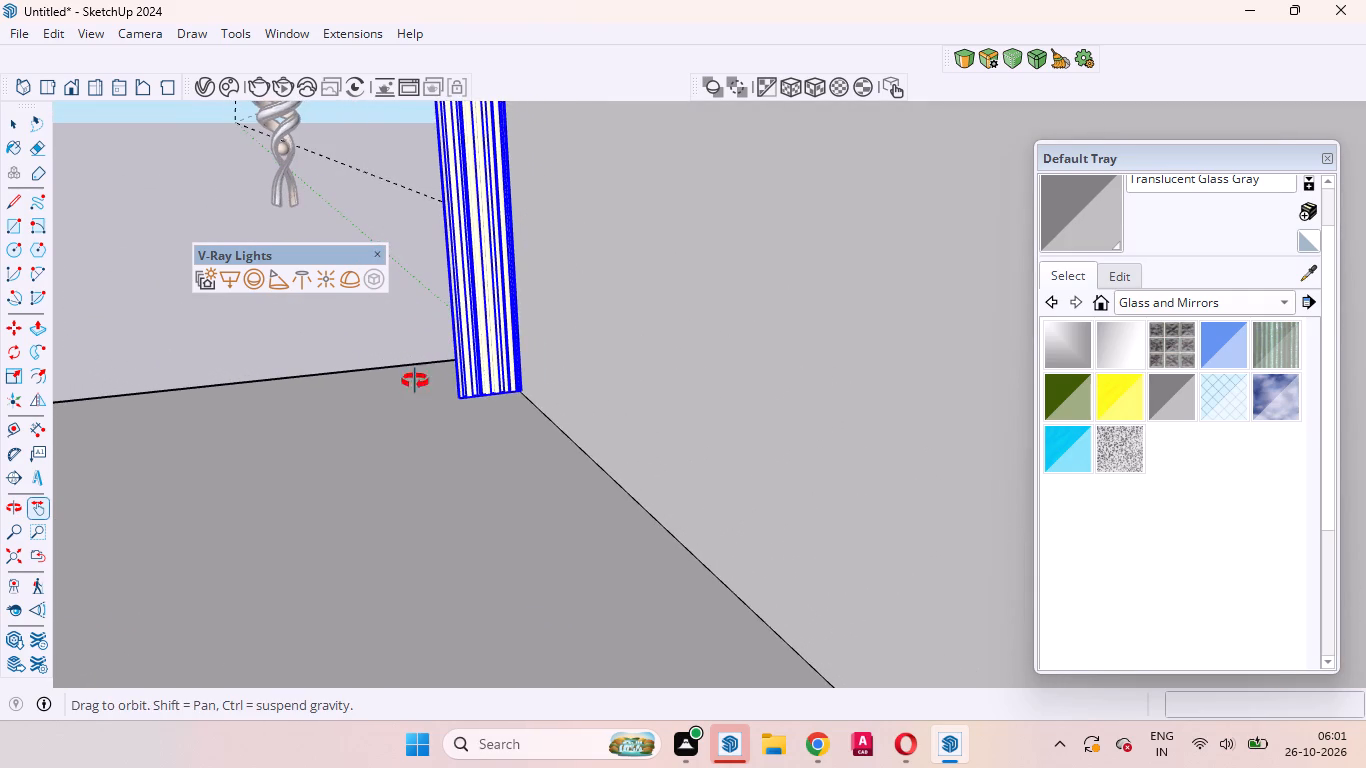
{"action": "scroll", "coordinate": [343, 366], "scroll_direction": "up", "scroll_amount": 3}
{"action": "middle_click_drag", "start_coordinate": [364, 369], "coordinate": [357, 371]}
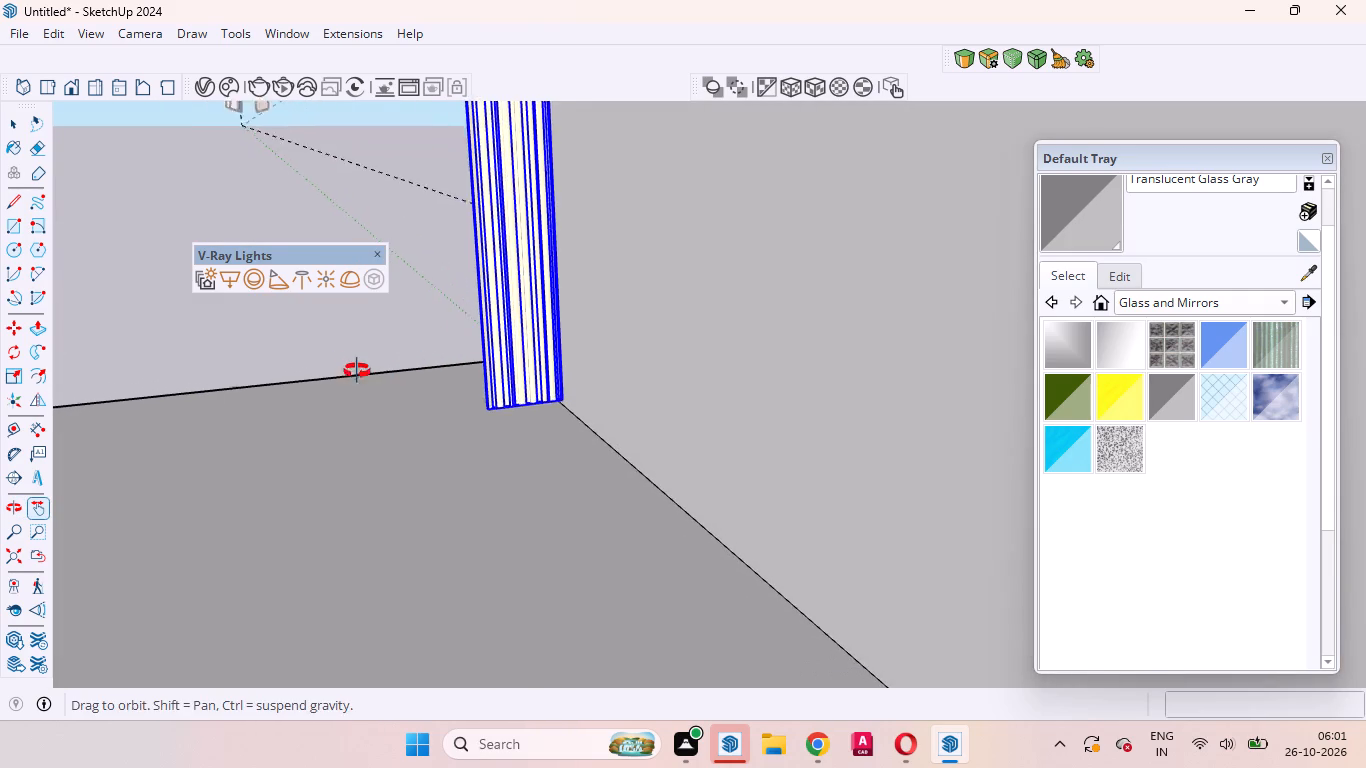
{"action": "middle_click_drag", "start_coordinate": [357, 371], "coordinate": [332, 374]}
{"action": "scroll", "coordinate": [332, 374], "scroll_direction": "up", "scroll_amount": 1}
{"action": "left_click_drag", "start_coordinate": [411, 305], "coordinate": [416, 314]}
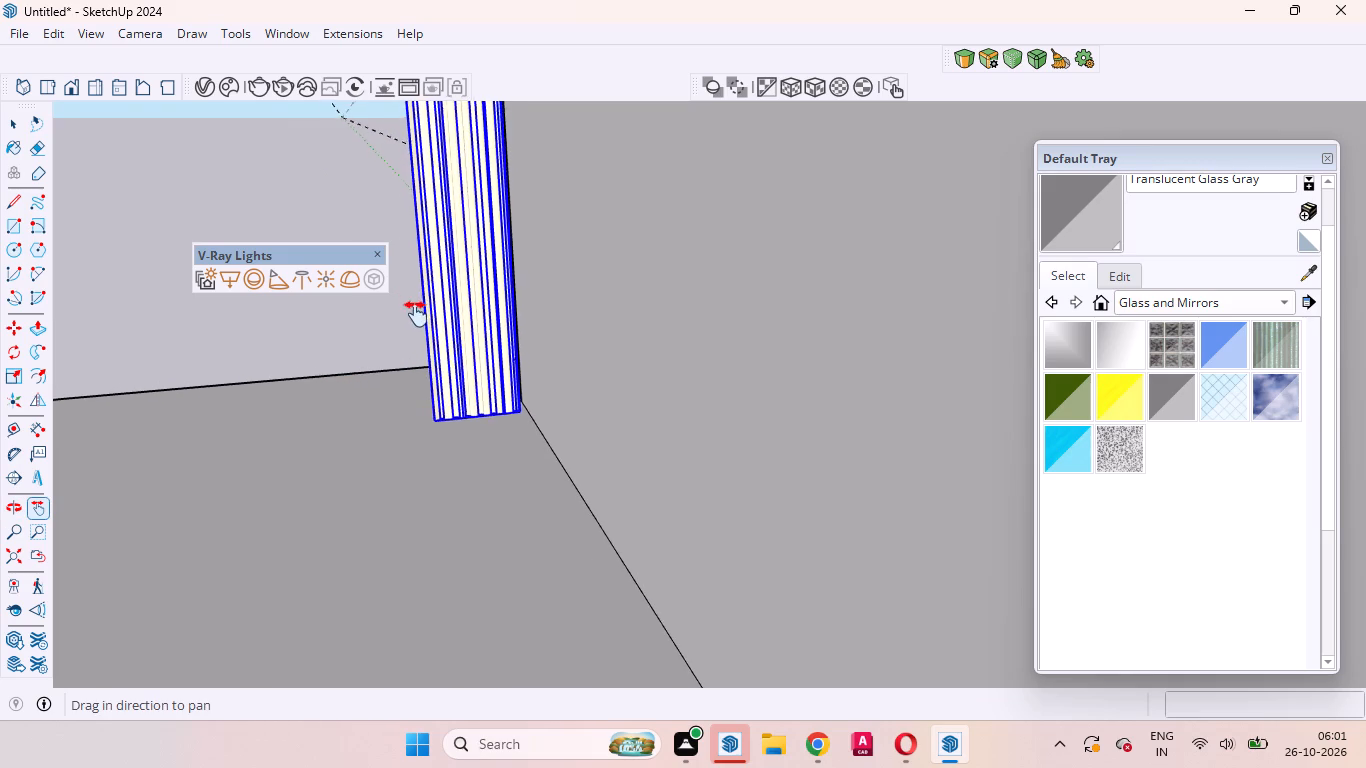
{"action": "left_click_drag", "start_coordinate": [416, 314], "coordinate": [469, 465]}
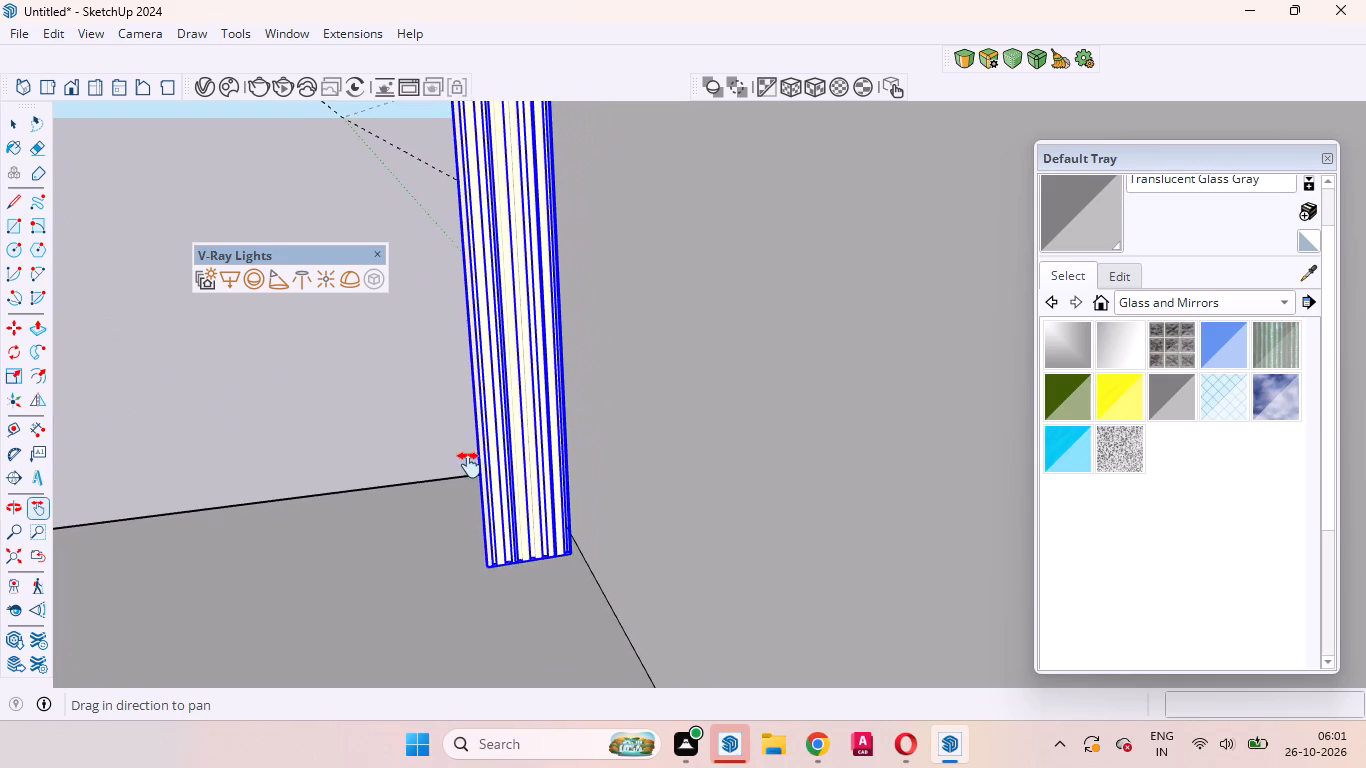
{"action": "left_click_drag", "start_coordinate": [469, 465], "coordinate": [471, 464]}
{"action": "middle_click_drag", "start_coordinate": [357, 490], "coordinate": [334, 465]}
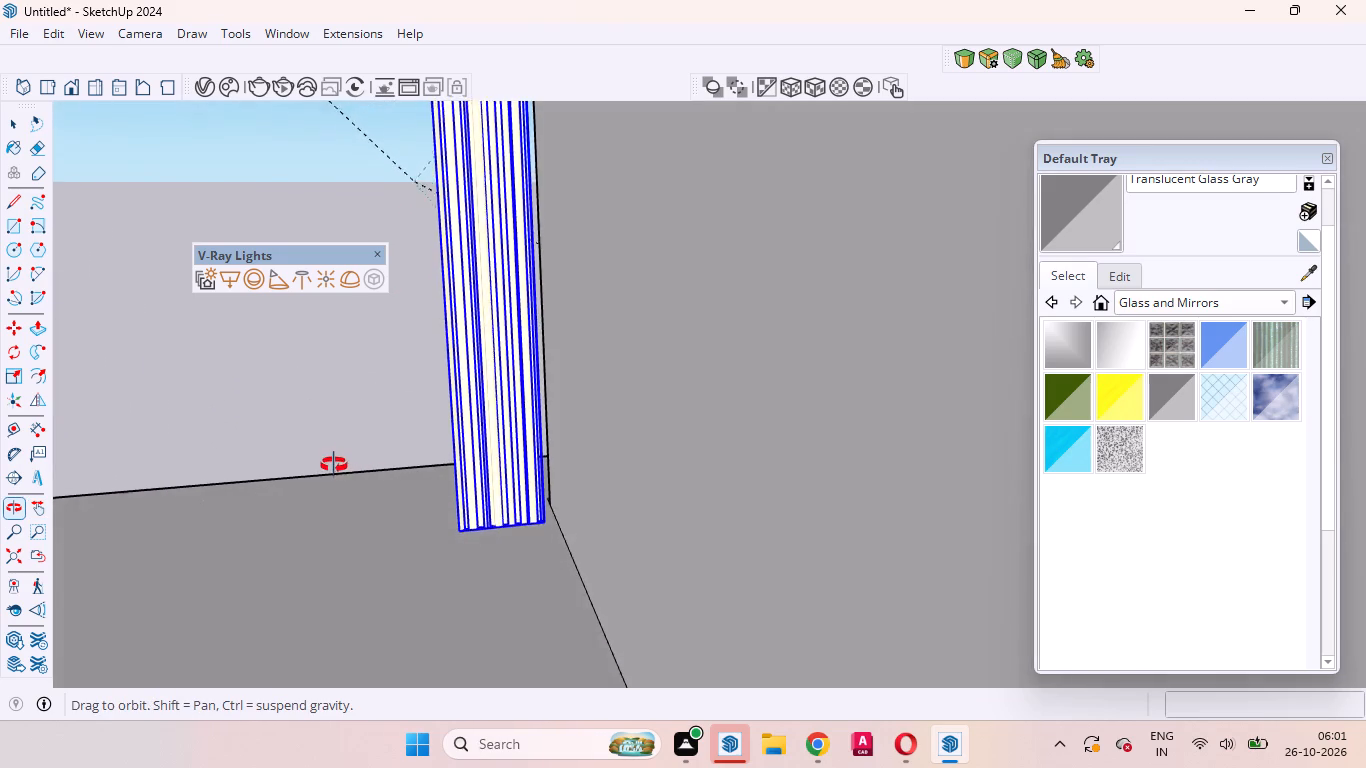
{"action": "middle_click_drag", "start_coordinate": [334, 465], "coordinate": [323, 439]}
Set the camera's field of view to 60 degrees.
{"action": "left_click", "coordinate": [16, 538]}
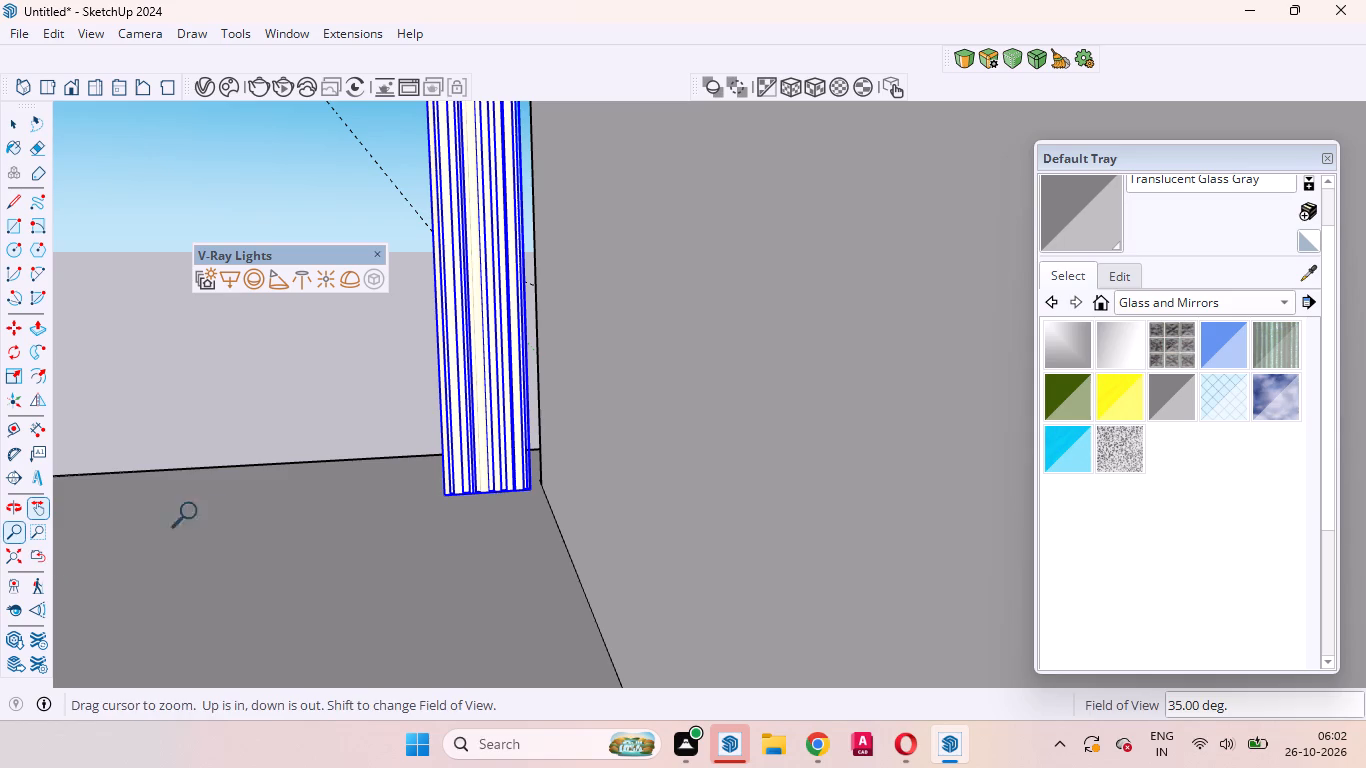
{"action": "type", "text": "60"}
{"action": "key", "text": "shift+Return"}
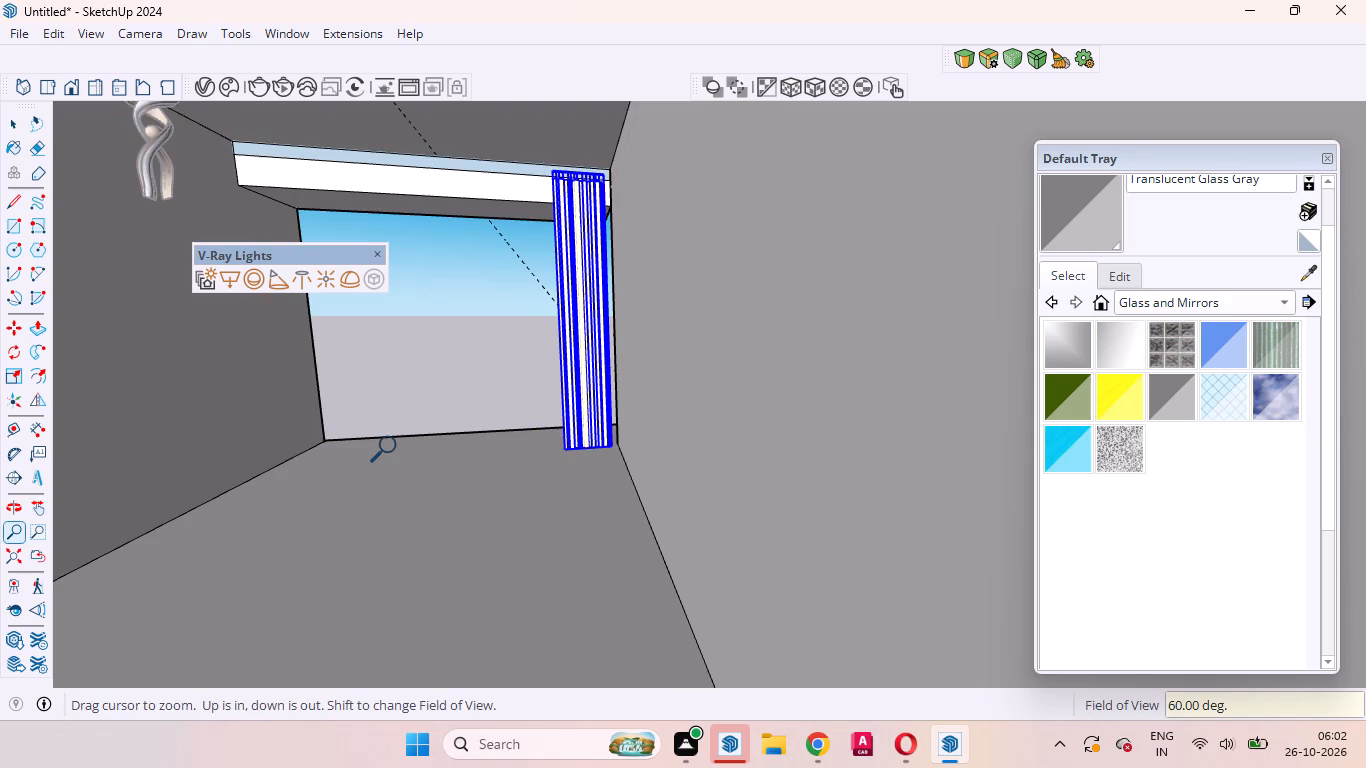
{"action": "key", "text": "space"}
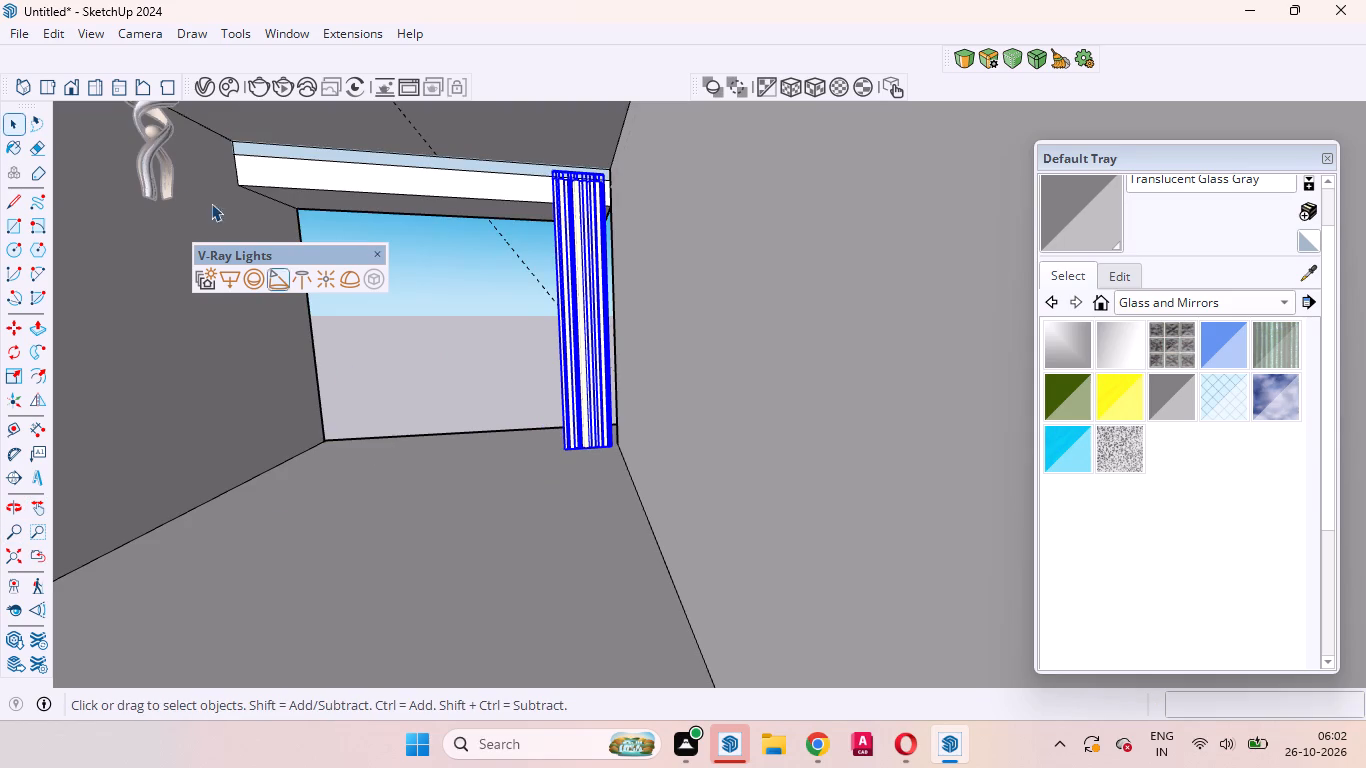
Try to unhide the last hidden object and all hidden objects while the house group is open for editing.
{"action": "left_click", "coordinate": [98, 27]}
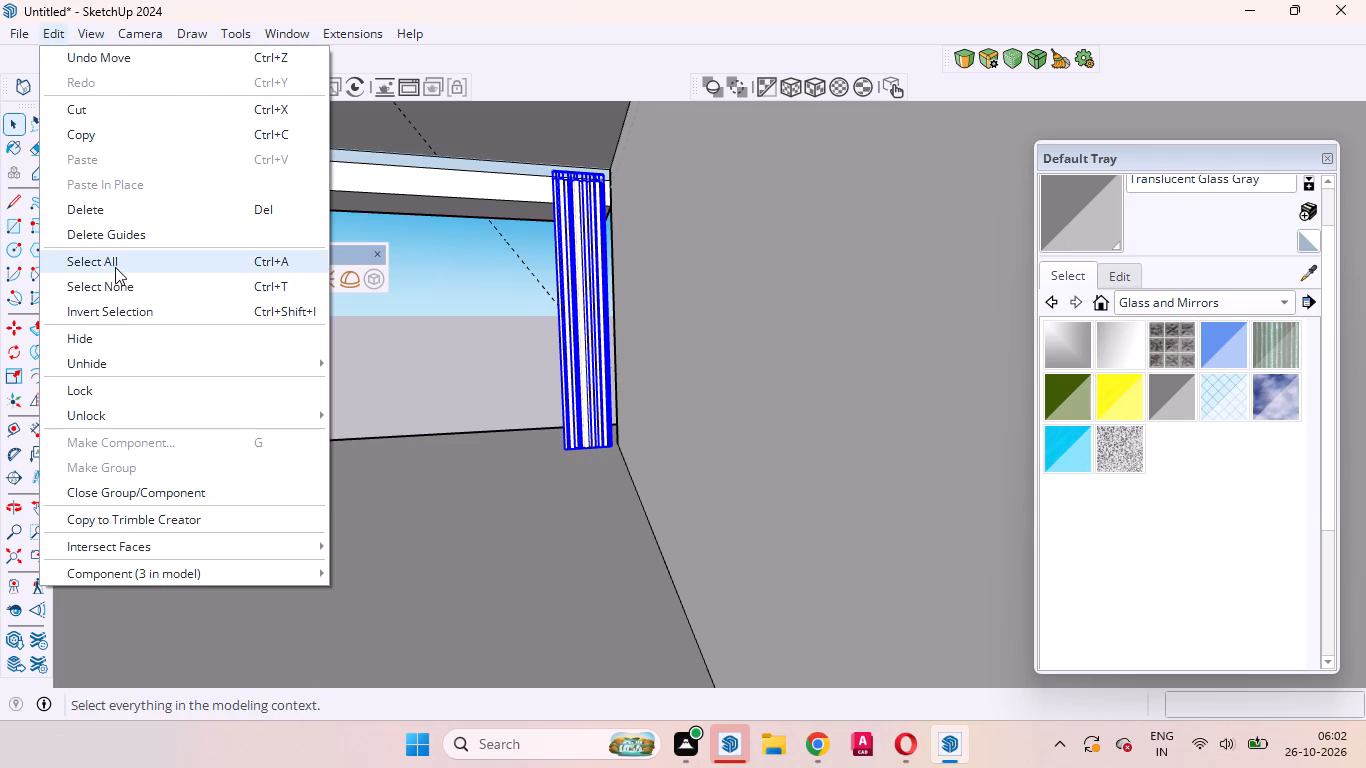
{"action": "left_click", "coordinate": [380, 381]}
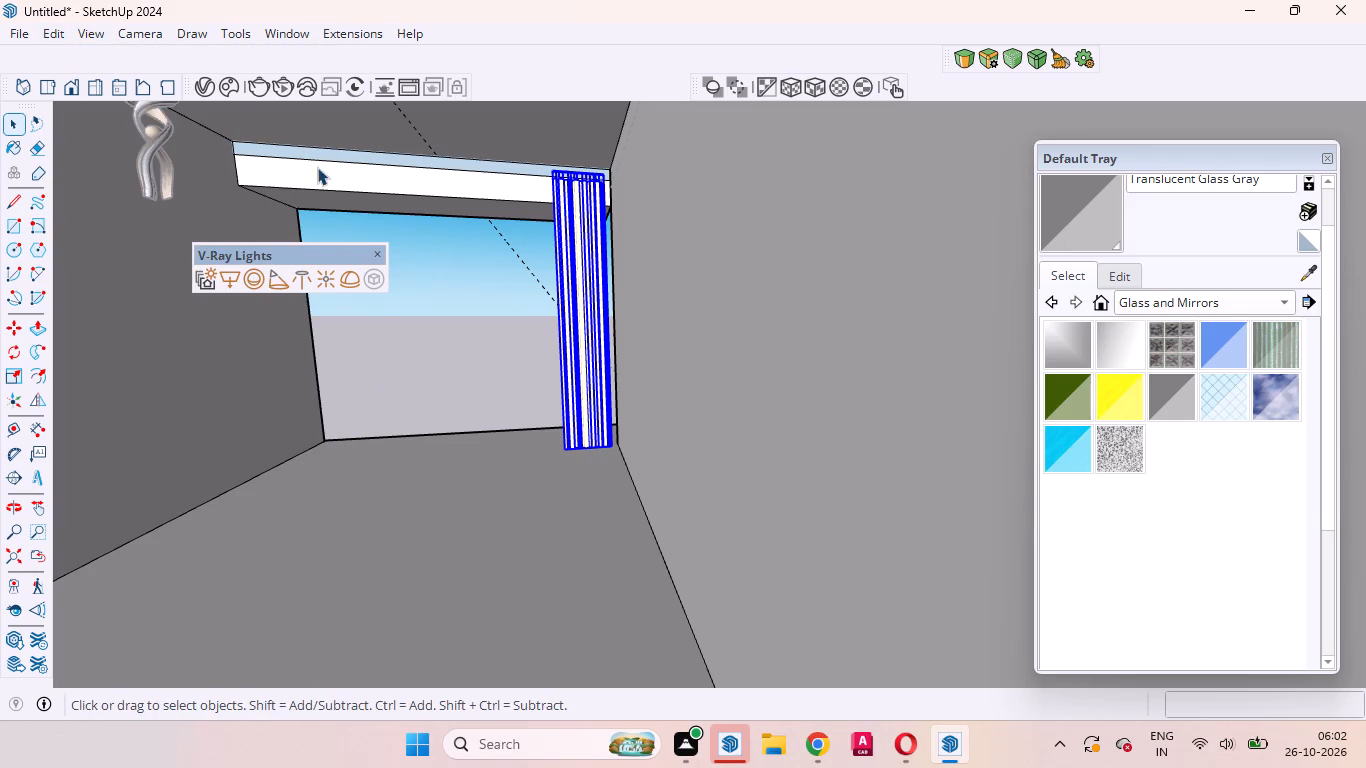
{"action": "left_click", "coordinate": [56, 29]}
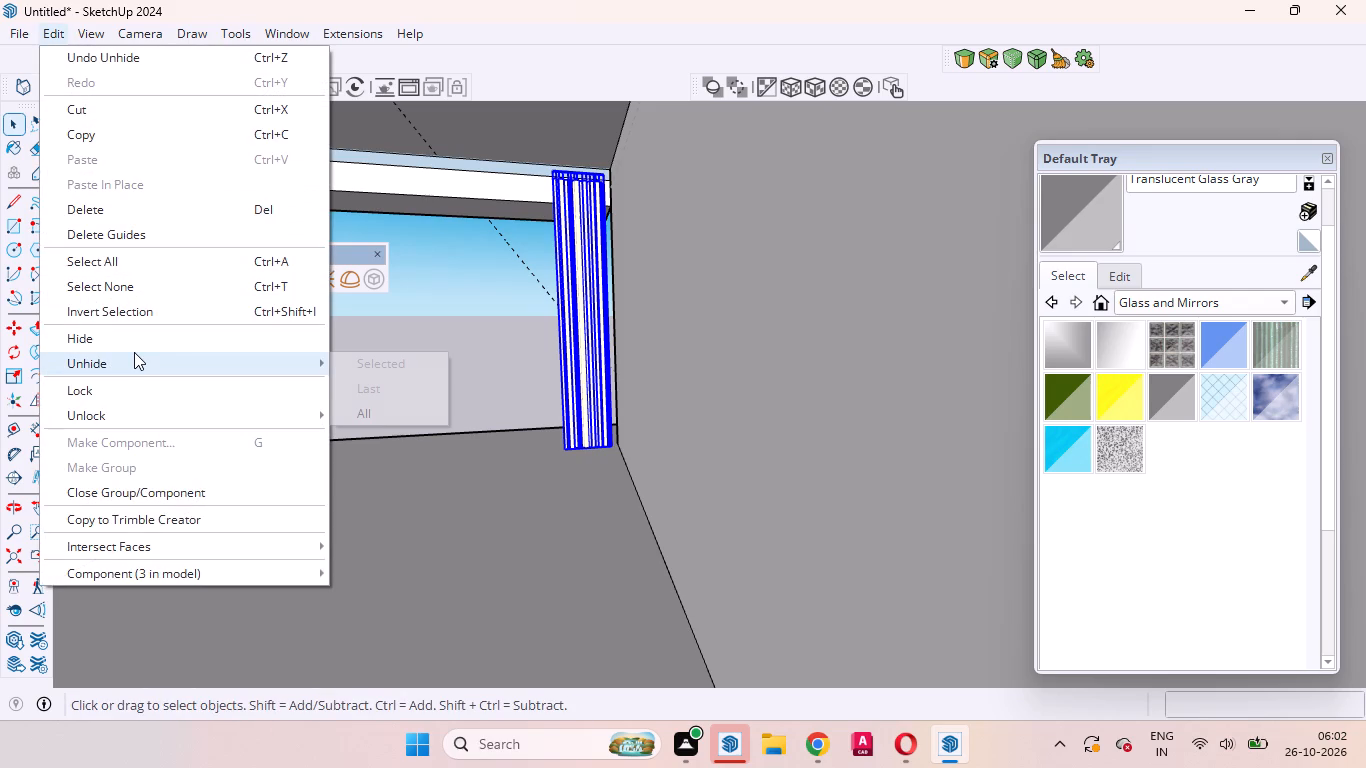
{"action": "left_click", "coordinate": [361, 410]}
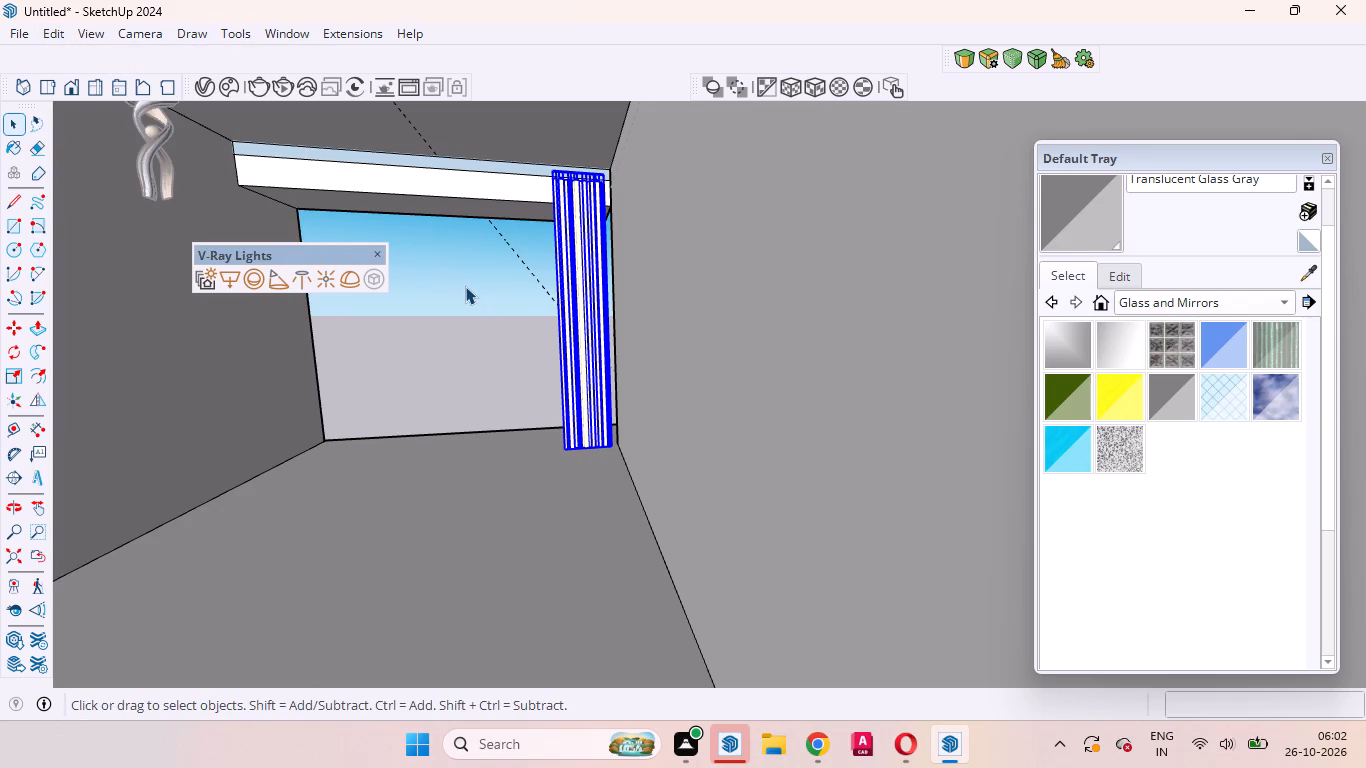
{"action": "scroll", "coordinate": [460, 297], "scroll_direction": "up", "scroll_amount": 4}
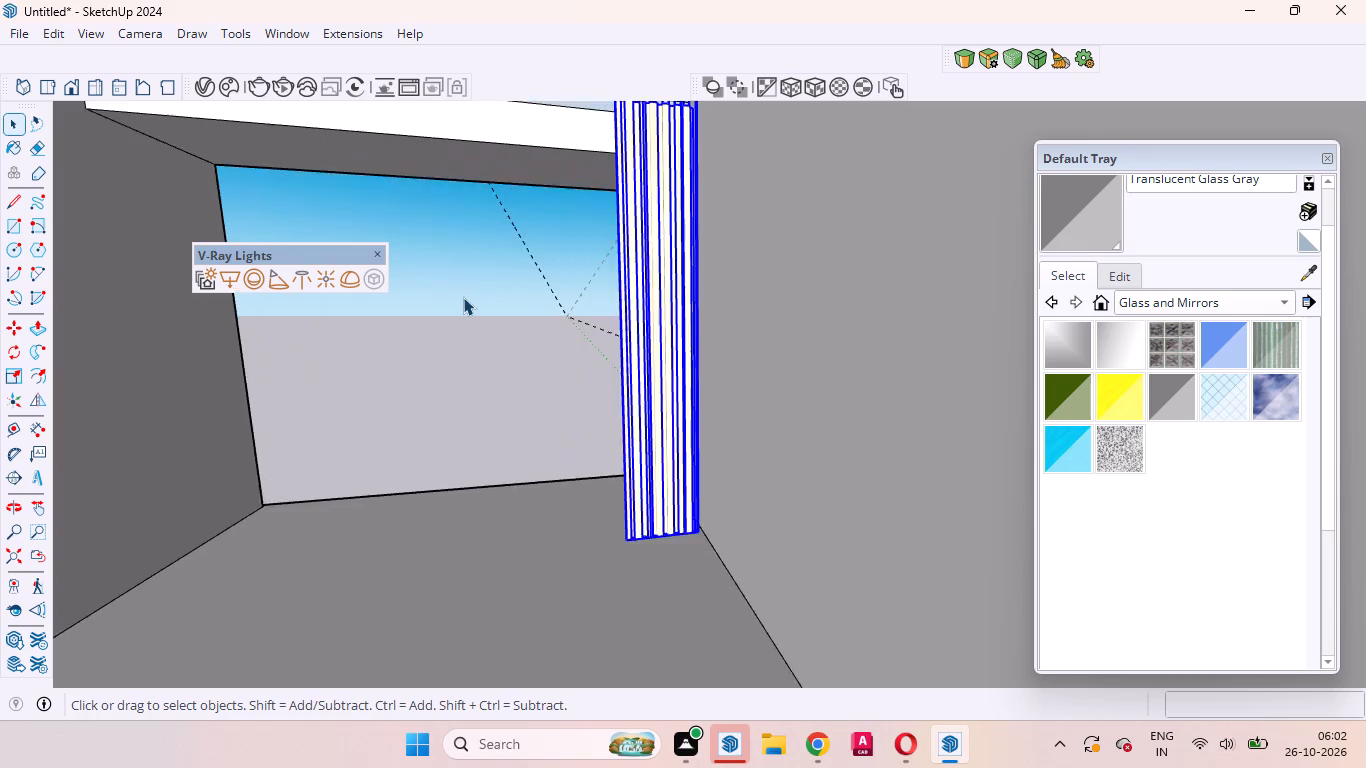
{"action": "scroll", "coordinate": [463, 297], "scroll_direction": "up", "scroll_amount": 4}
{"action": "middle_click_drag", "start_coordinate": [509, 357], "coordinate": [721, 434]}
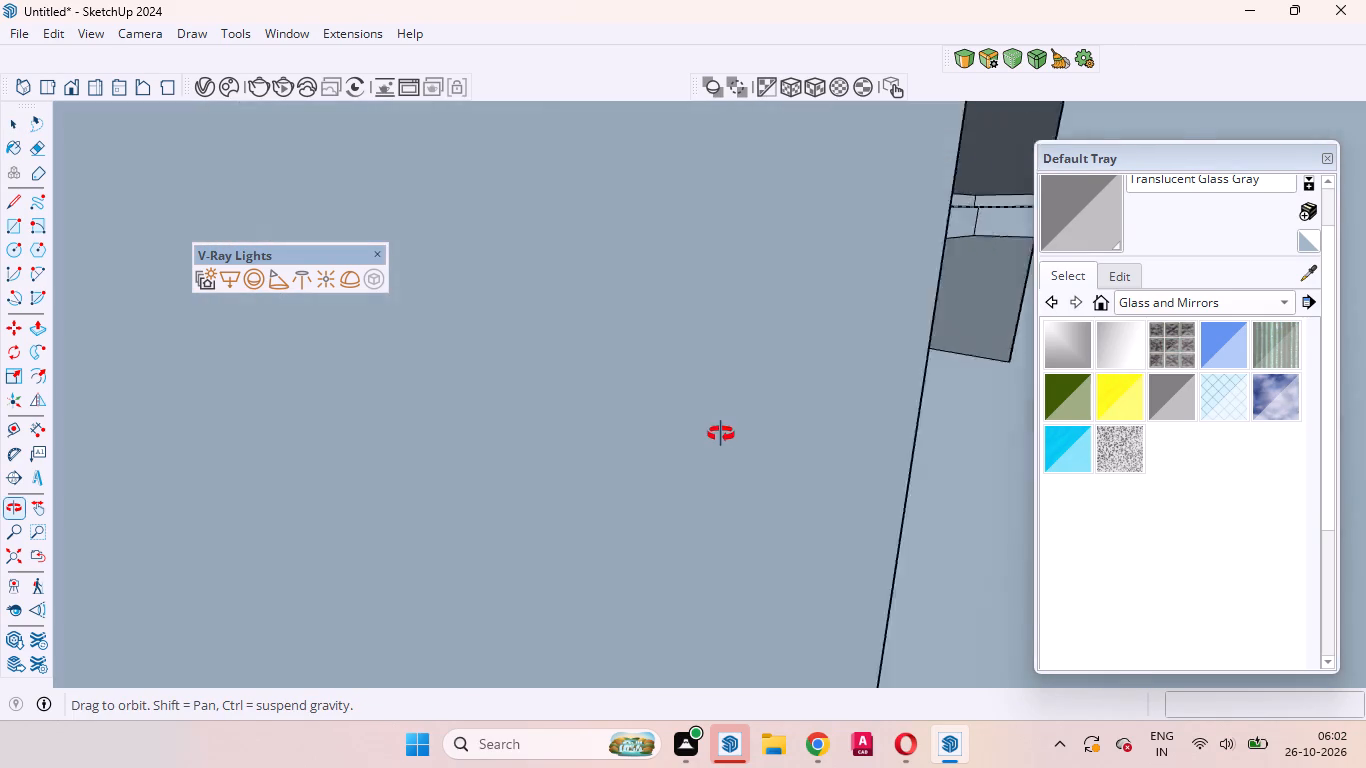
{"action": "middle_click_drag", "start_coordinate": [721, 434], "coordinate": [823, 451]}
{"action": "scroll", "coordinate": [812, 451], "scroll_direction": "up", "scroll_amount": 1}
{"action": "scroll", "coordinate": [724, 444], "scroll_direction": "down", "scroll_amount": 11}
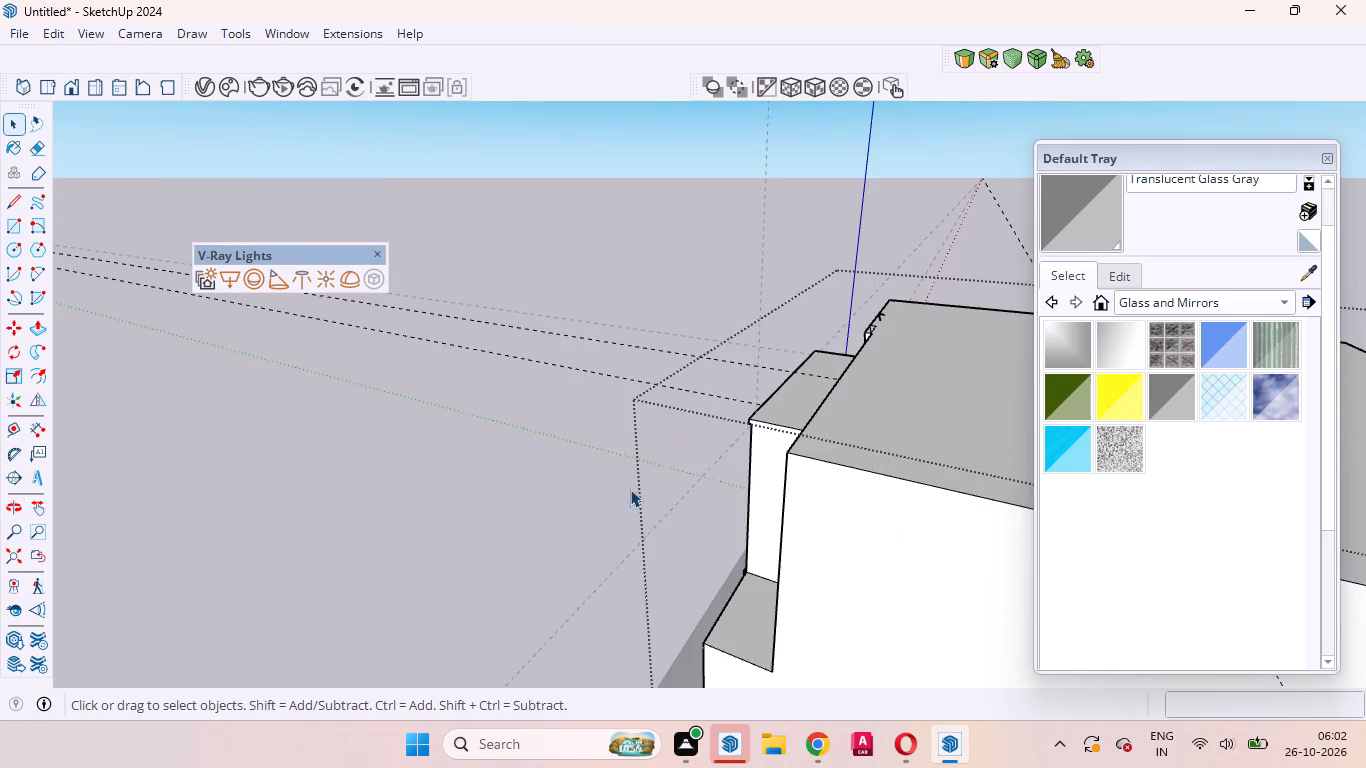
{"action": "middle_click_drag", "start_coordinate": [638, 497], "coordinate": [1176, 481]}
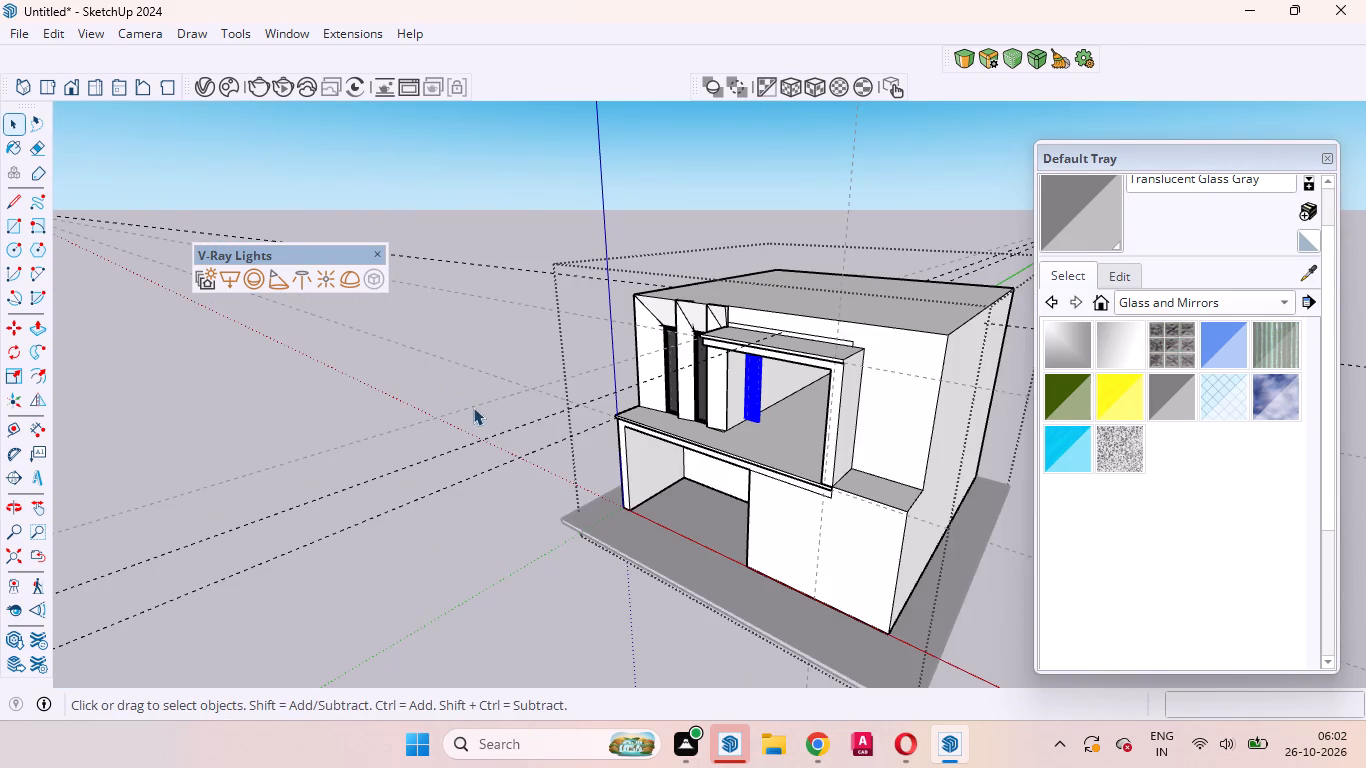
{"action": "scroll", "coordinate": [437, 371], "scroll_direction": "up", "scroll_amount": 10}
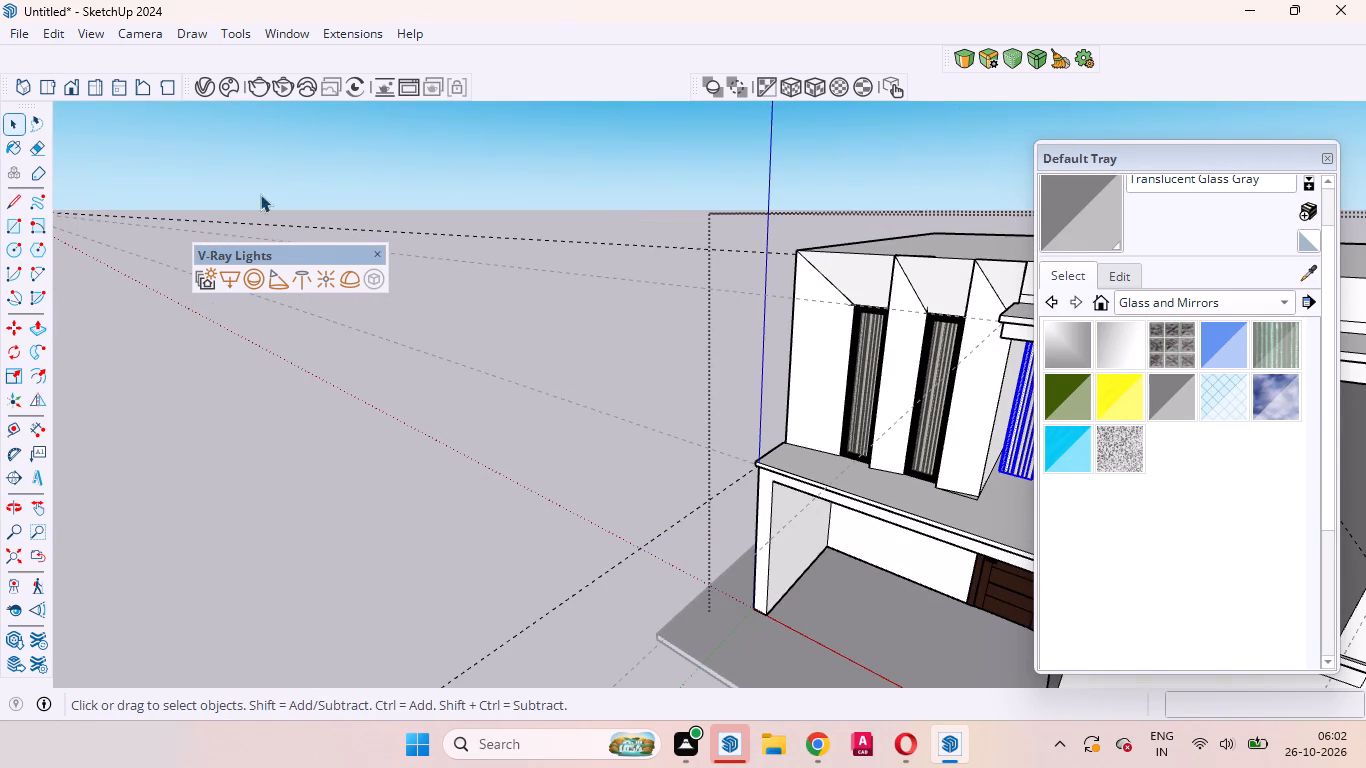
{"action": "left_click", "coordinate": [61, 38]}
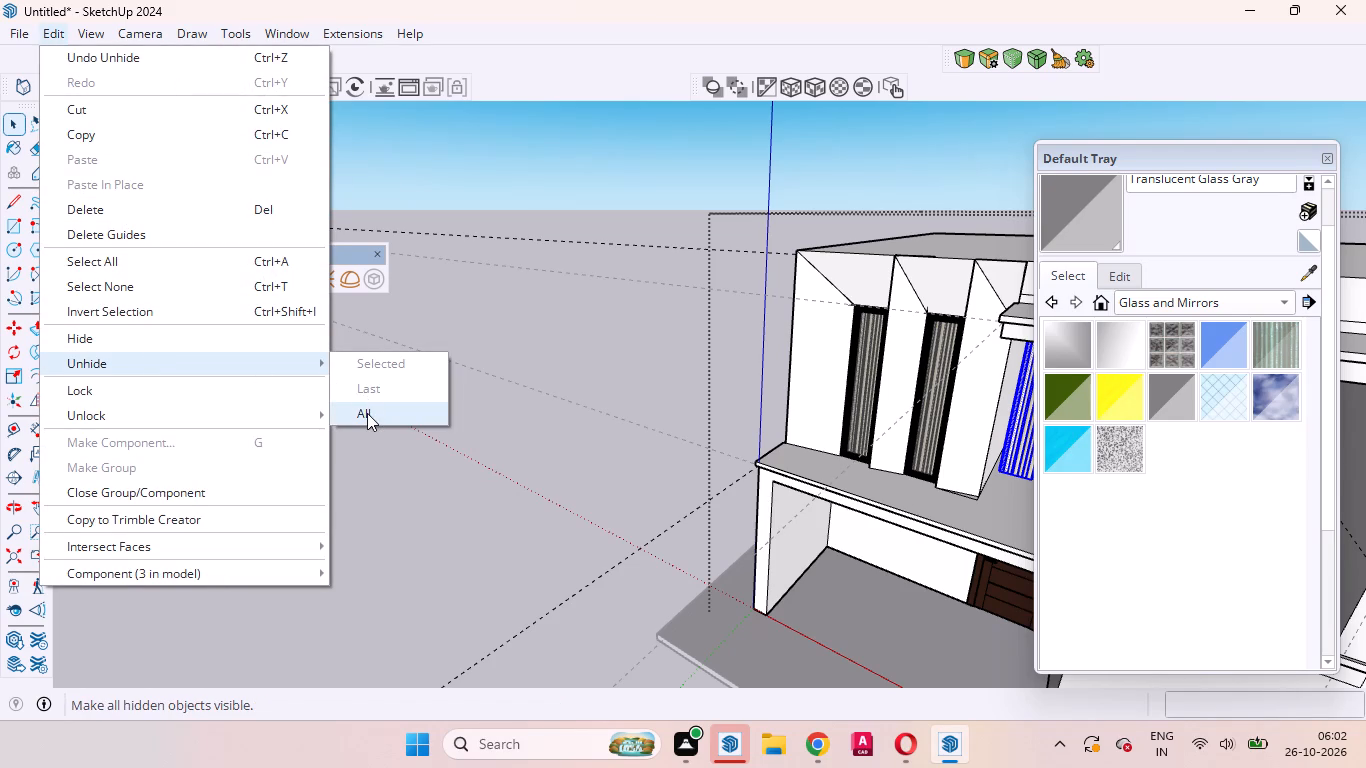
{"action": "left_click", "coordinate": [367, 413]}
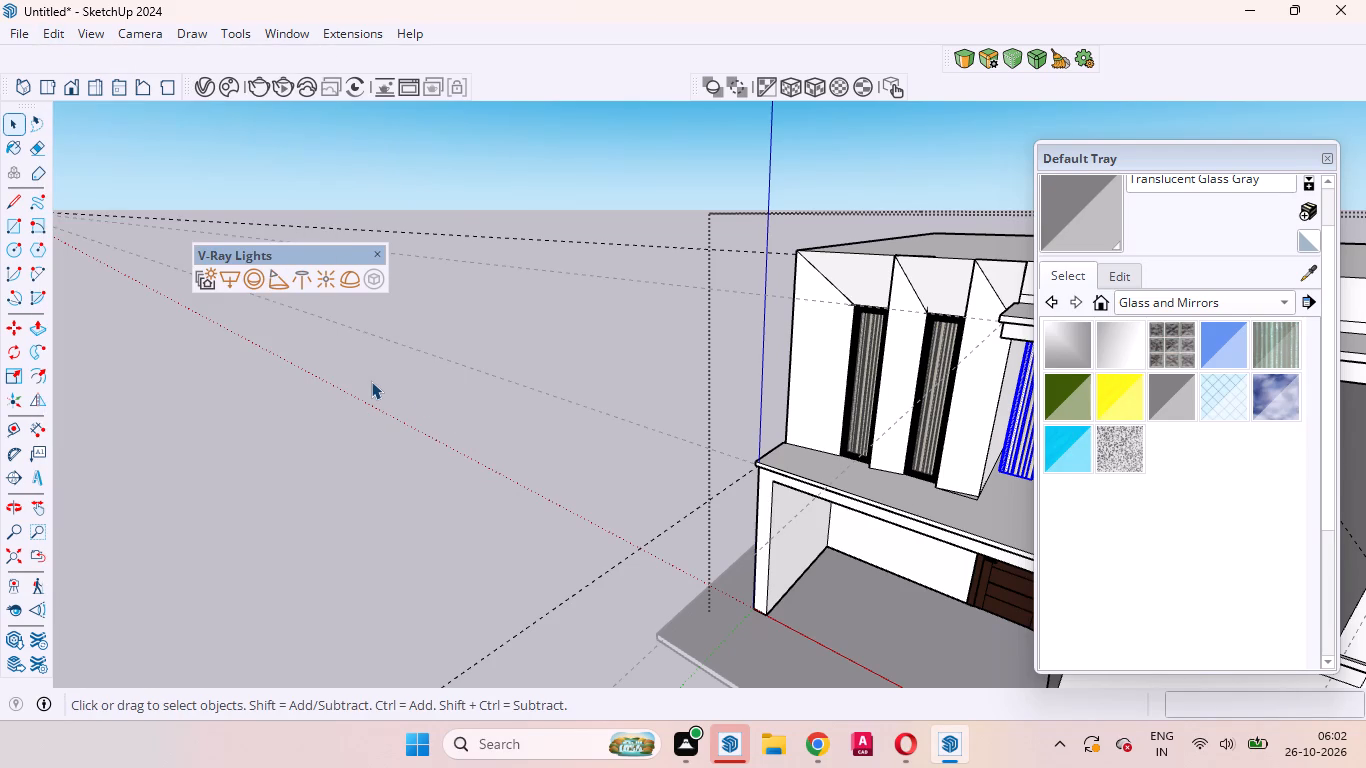
Undo the recent operations back past the curtain copy until the sliding window is back in the recess opening.
{"action": "key", "text": "ctrl+z"}
{"action": "key", "text": "ctrl+z"}
{"action": "key", "text": "ctrl+z"}
{"action": "key", "text": "ctrl+z"}
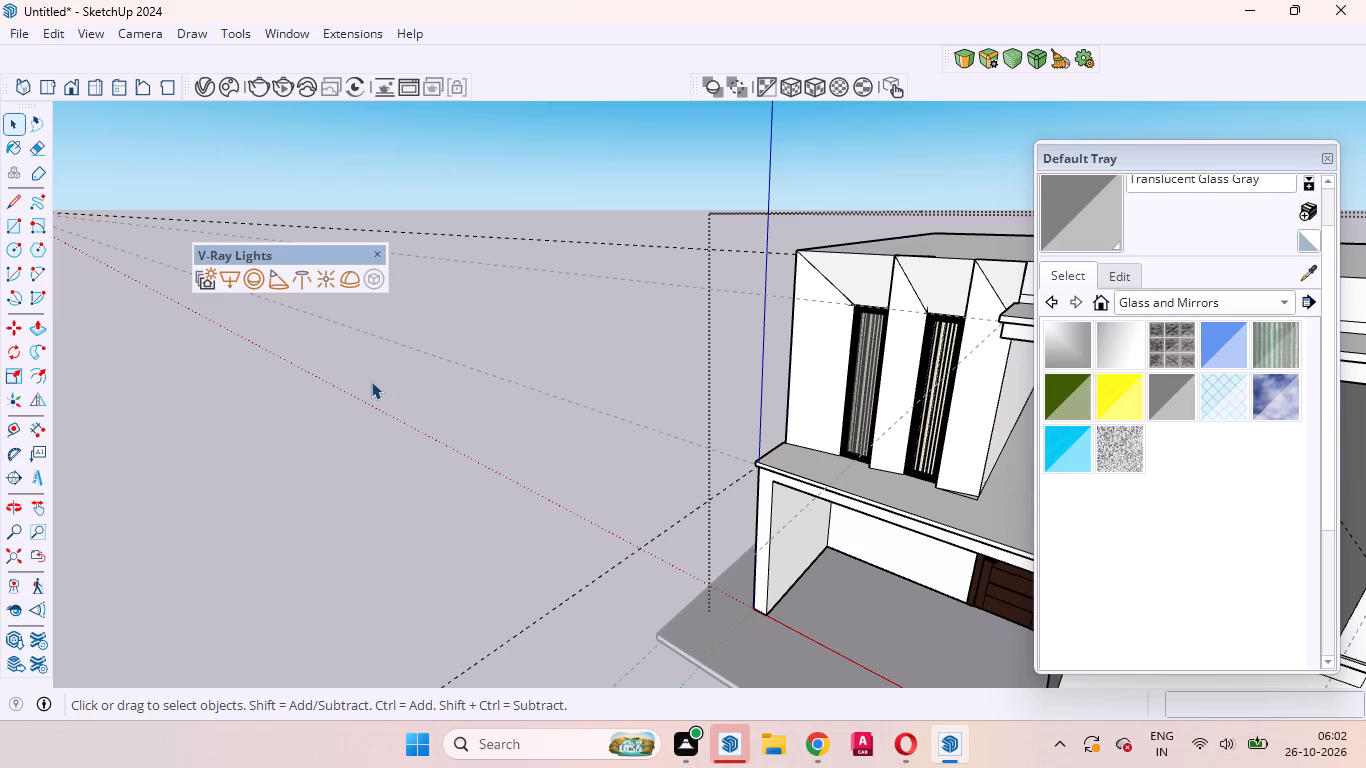
{"action": "key", "text": "ctrl+z"}
{"action": "key", "text": "ctrl+z"}
{"action": "key", "text": "ctrl+z"}
{"action": "key", "text": "ctrl+z"}
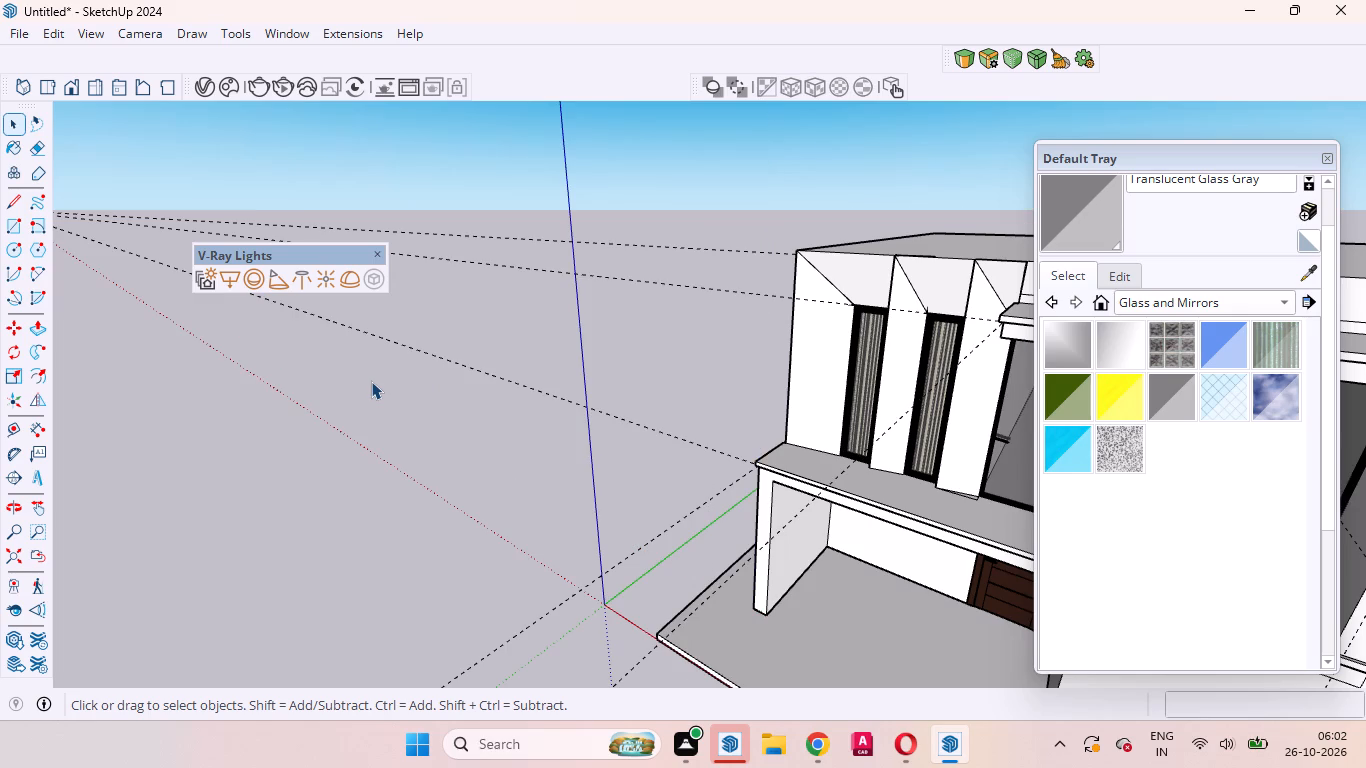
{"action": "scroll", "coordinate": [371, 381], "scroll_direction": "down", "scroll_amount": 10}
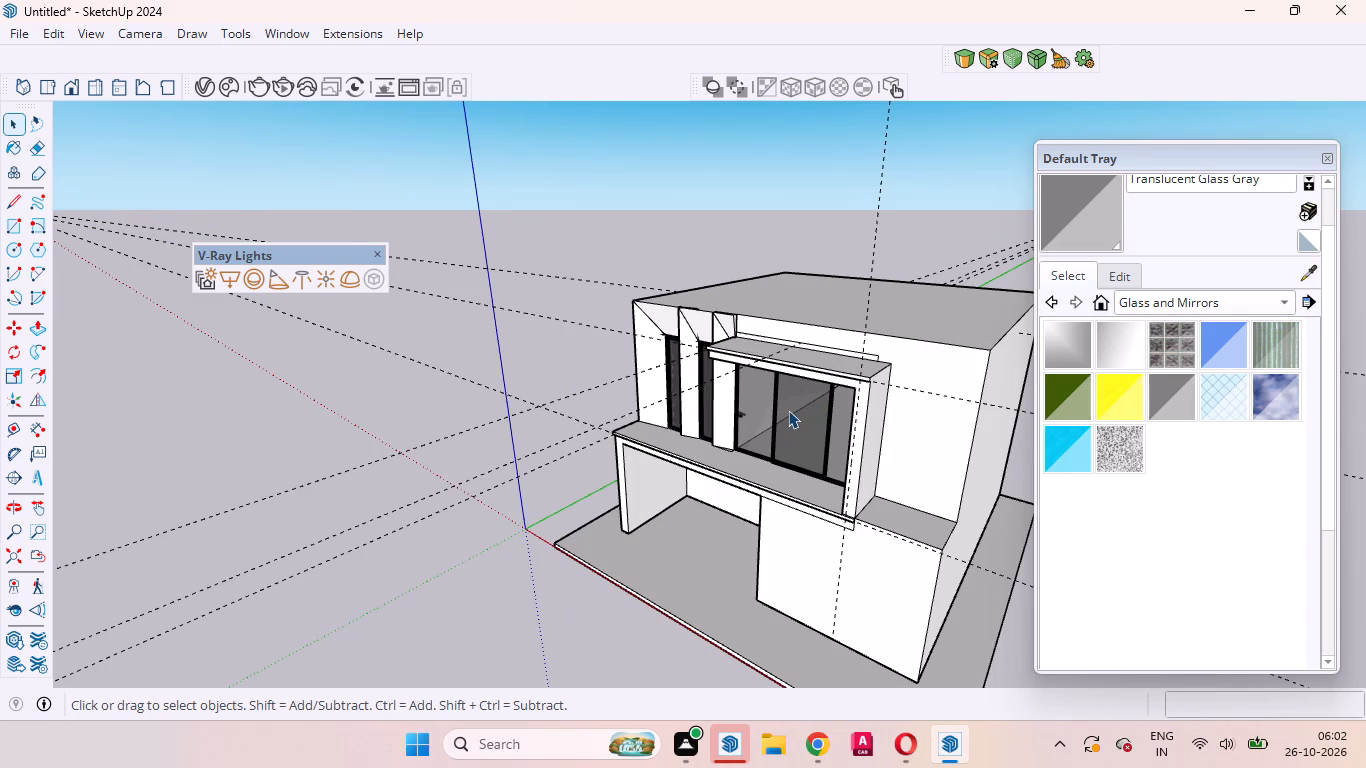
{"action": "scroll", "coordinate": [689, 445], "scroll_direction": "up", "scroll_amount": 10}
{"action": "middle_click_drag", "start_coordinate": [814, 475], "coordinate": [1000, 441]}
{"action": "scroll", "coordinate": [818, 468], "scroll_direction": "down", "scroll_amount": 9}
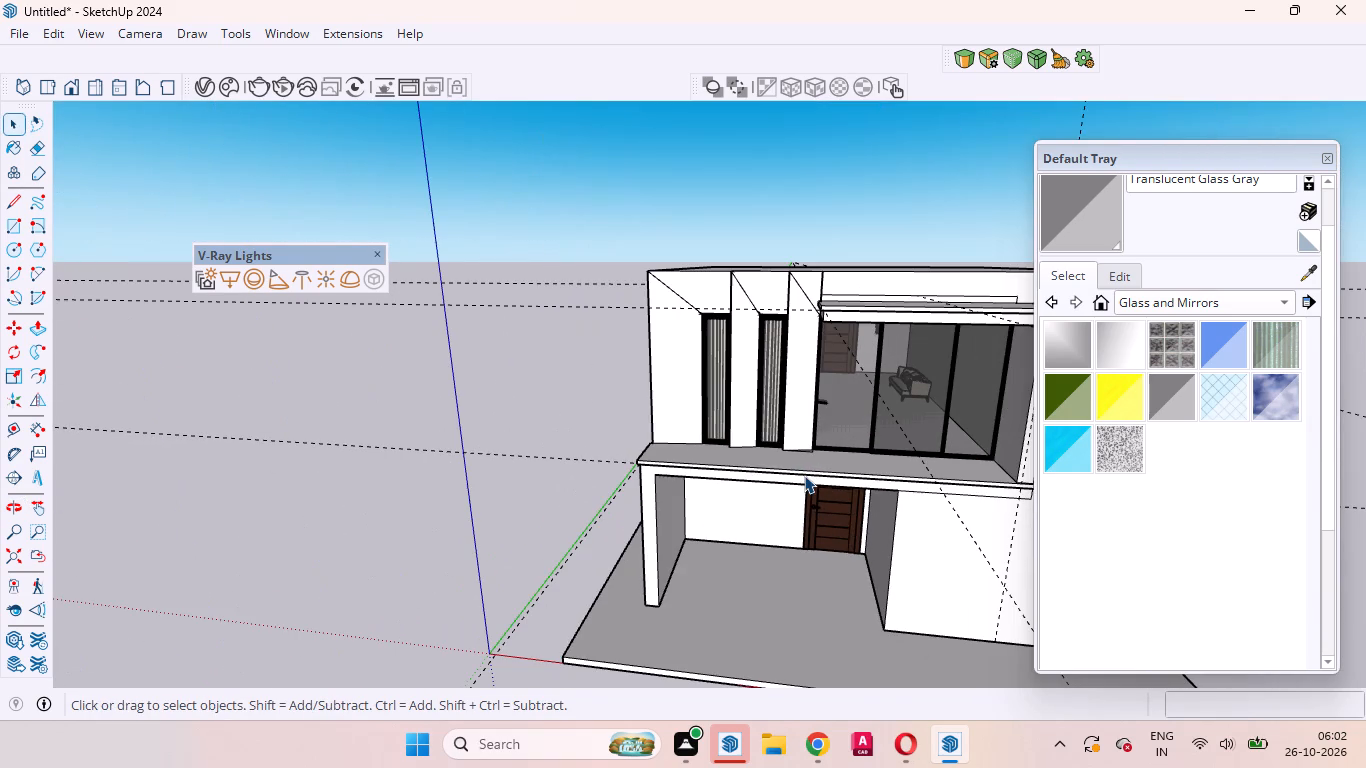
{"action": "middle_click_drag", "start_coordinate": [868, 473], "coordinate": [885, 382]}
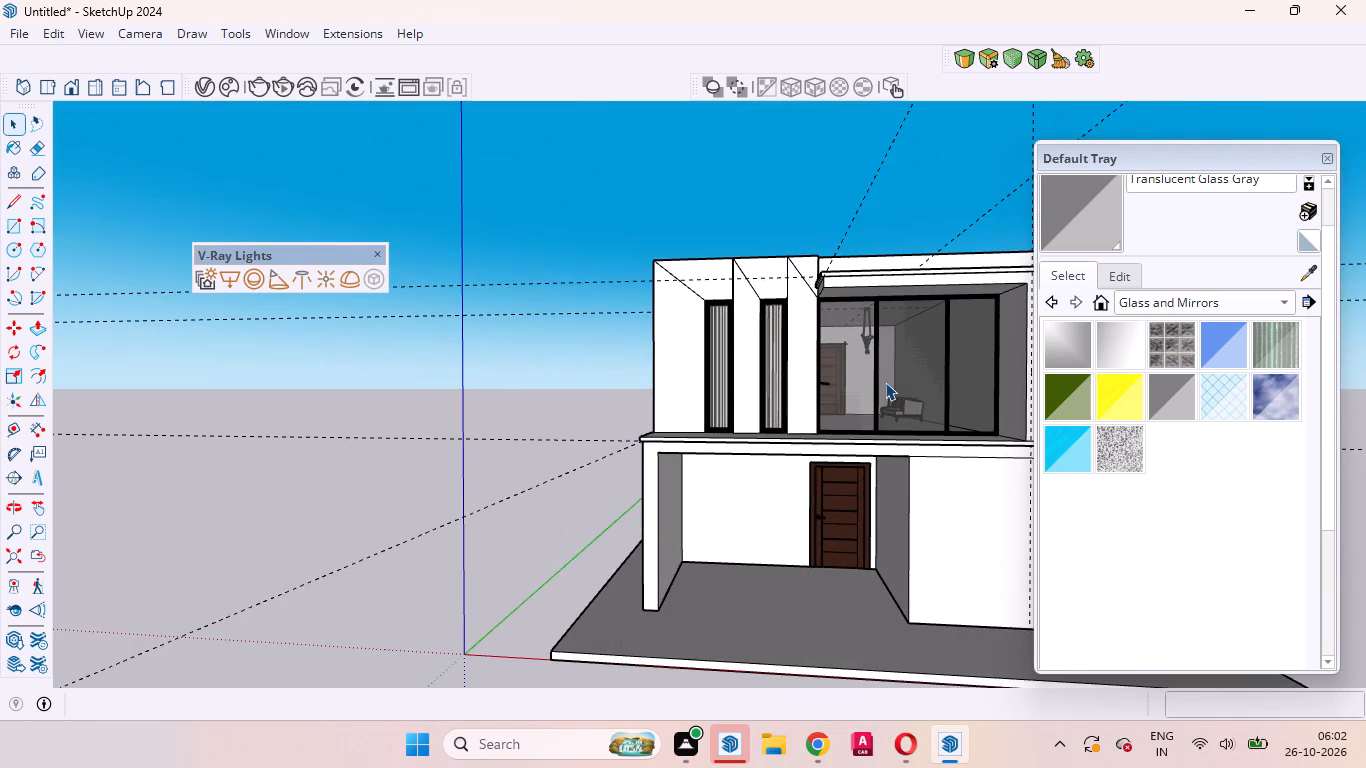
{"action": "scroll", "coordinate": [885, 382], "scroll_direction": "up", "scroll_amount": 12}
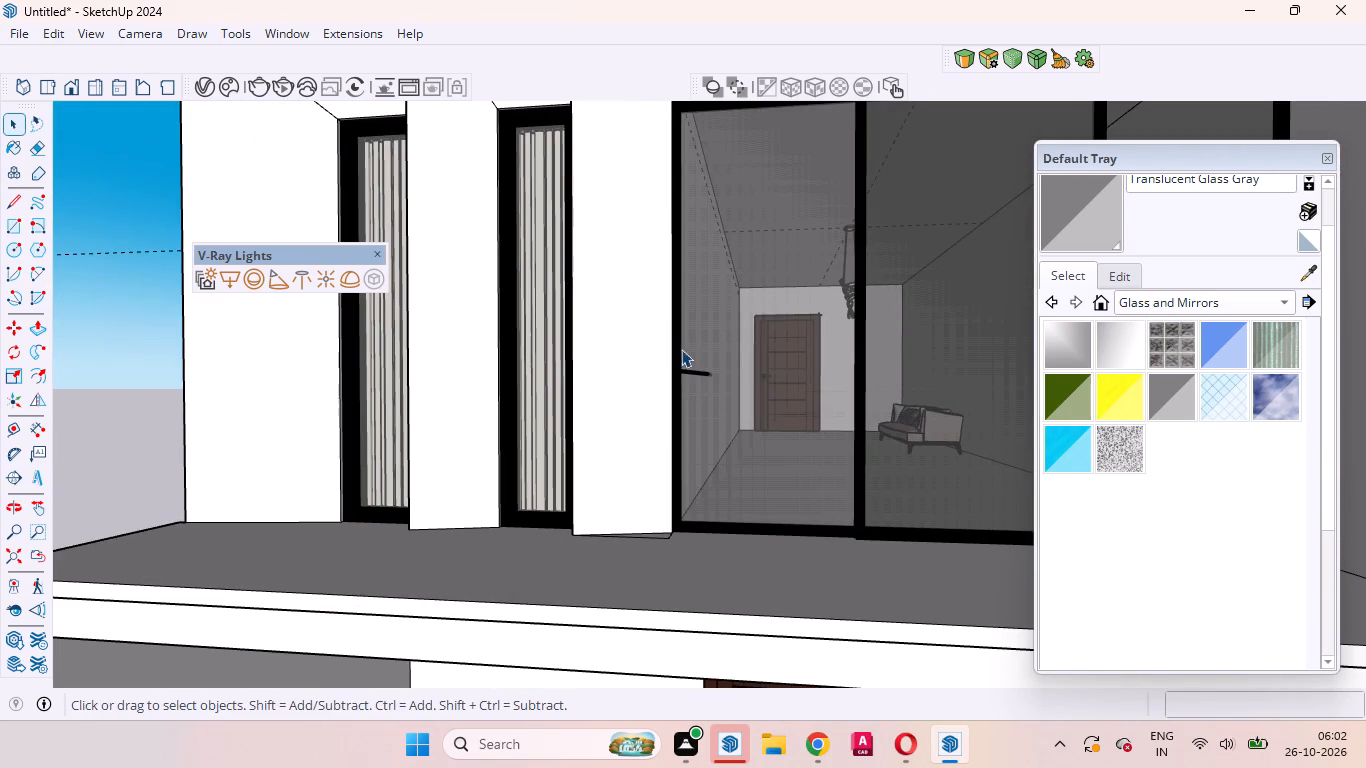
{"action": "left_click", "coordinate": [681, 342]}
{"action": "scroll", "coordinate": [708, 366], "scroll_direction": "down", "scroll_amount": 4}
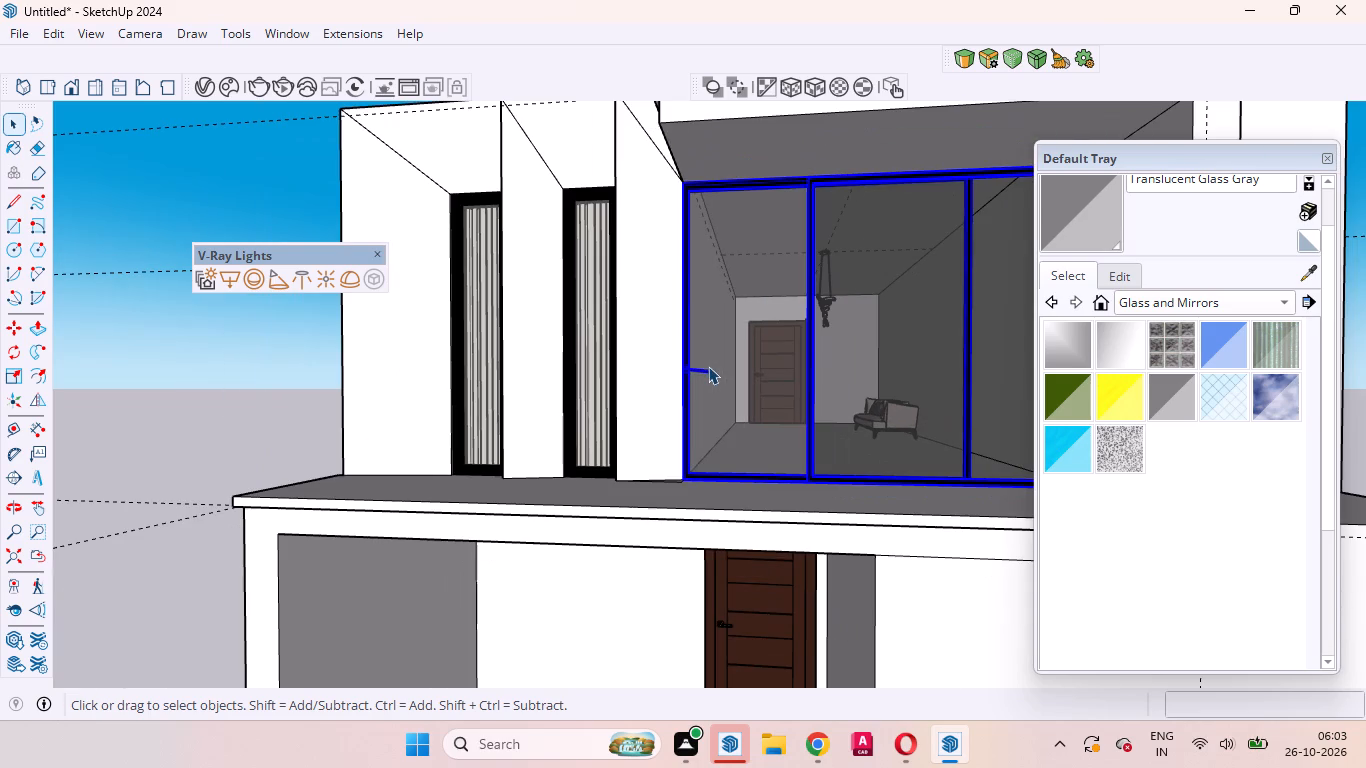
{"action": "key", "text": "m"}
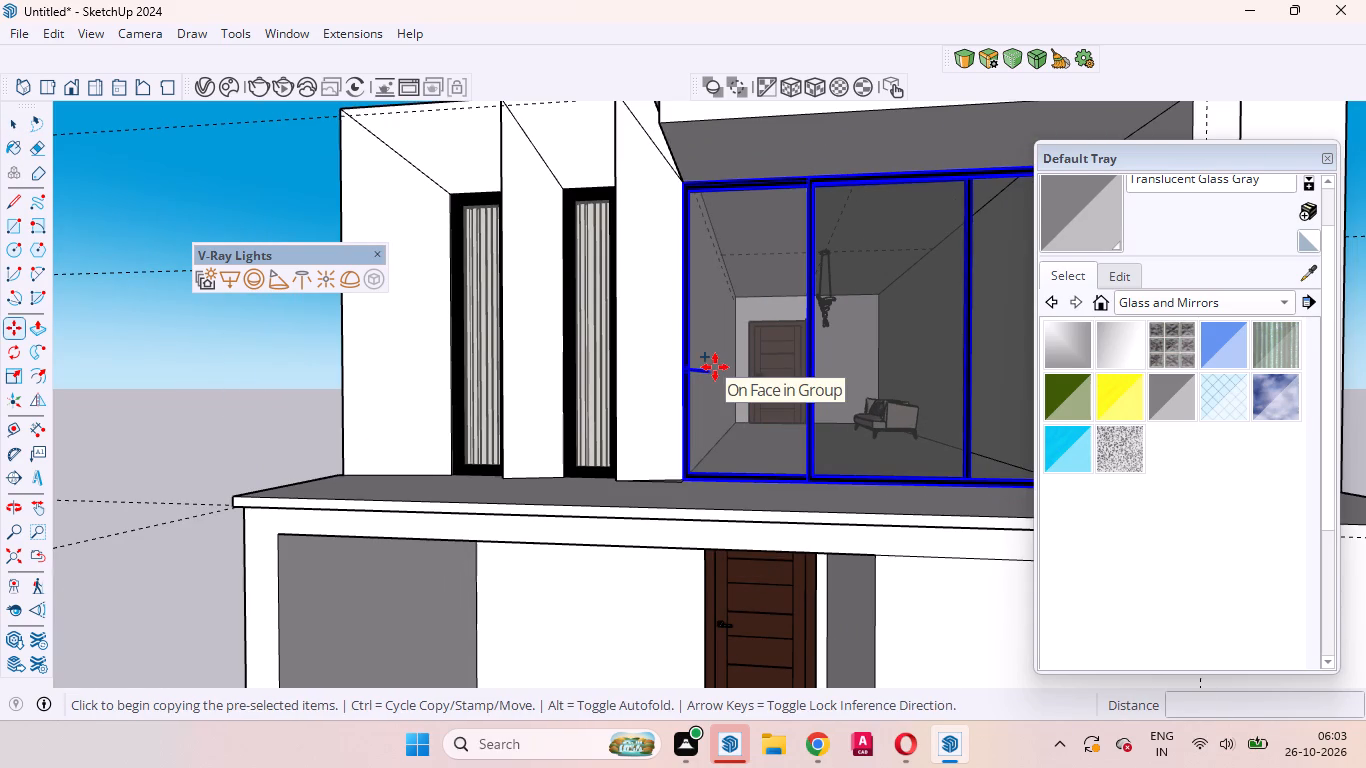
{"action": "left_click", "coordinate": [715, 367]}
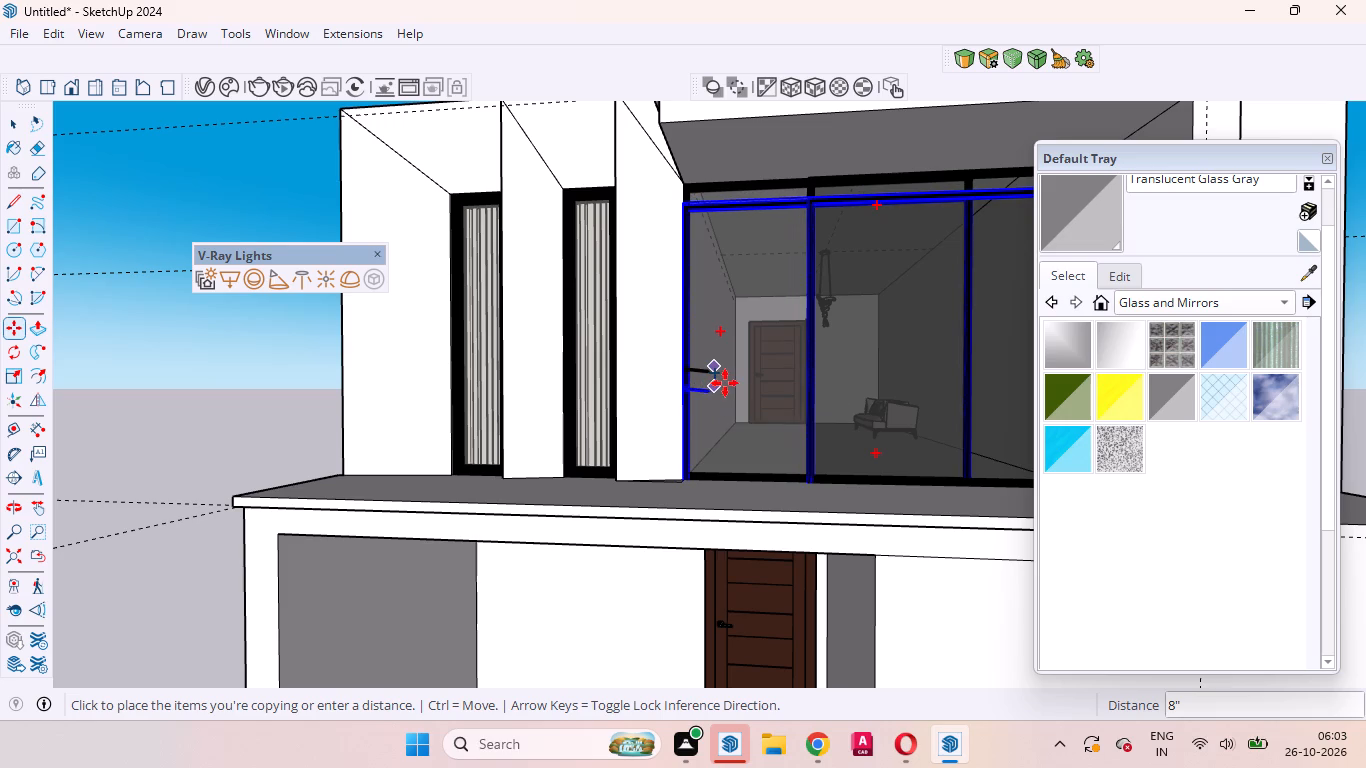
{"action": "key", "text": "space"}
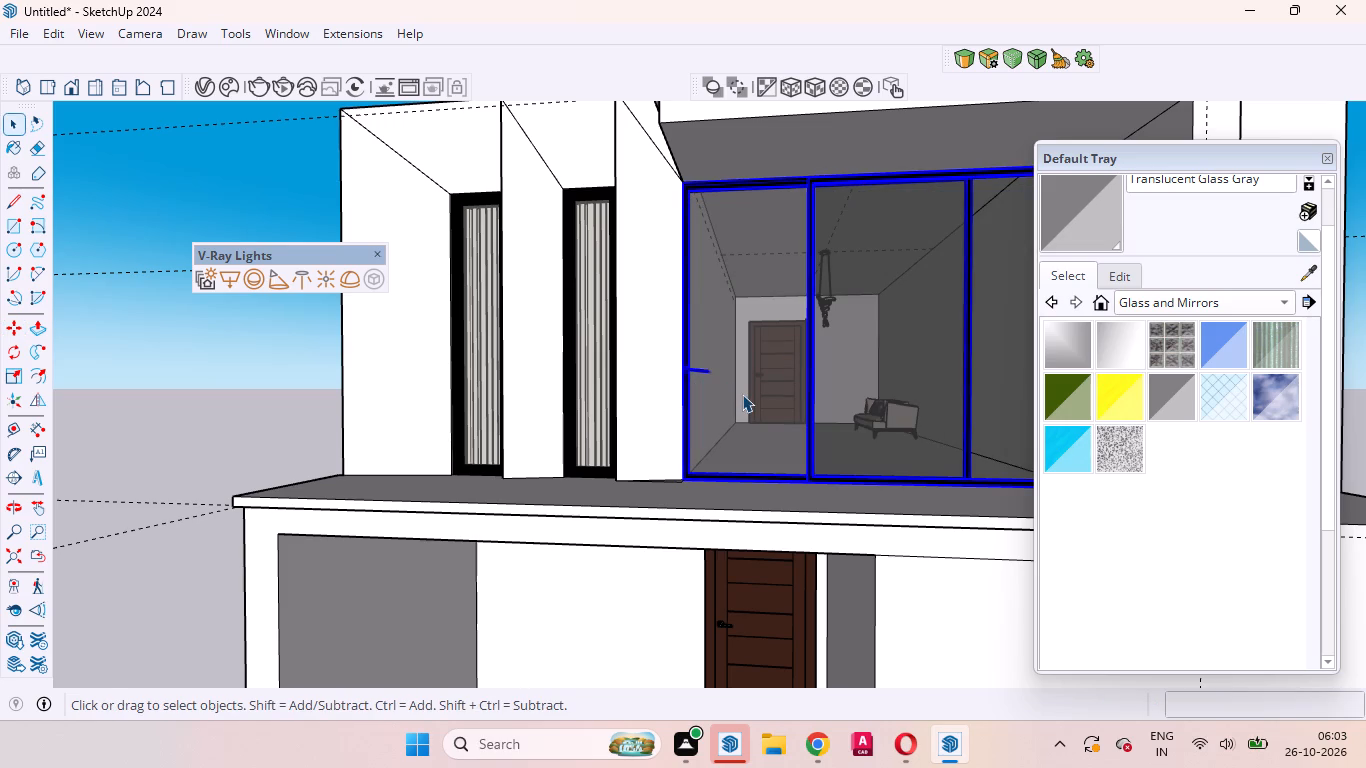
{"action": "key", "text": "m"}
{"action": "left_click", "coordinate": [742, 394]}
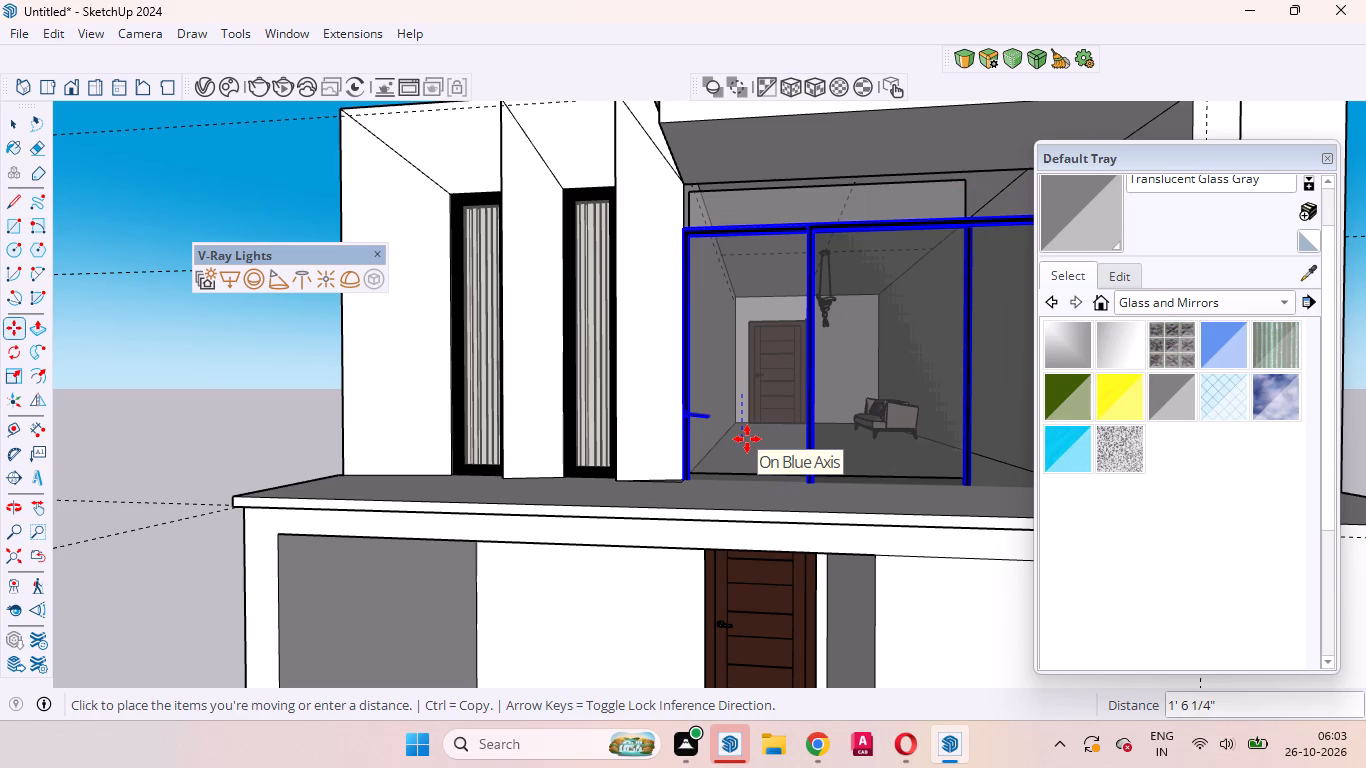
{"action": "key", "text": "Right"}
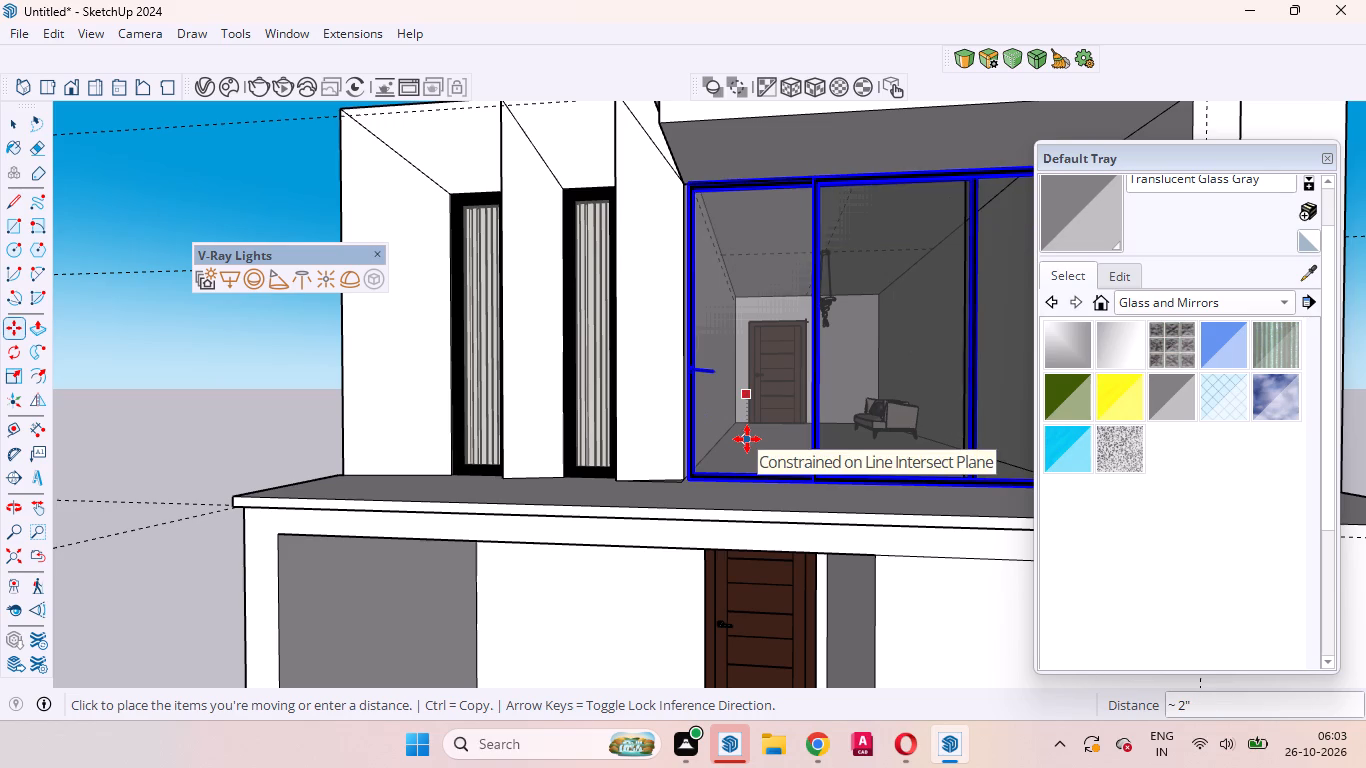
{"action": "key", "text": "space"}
Examine the sliding window's bottom frame and its corner where the side wall meets the balcony floor.
{"action": "scroll", "coordinate": [728, 388], "scroll_direction": "down", "scroll_amount": 4}
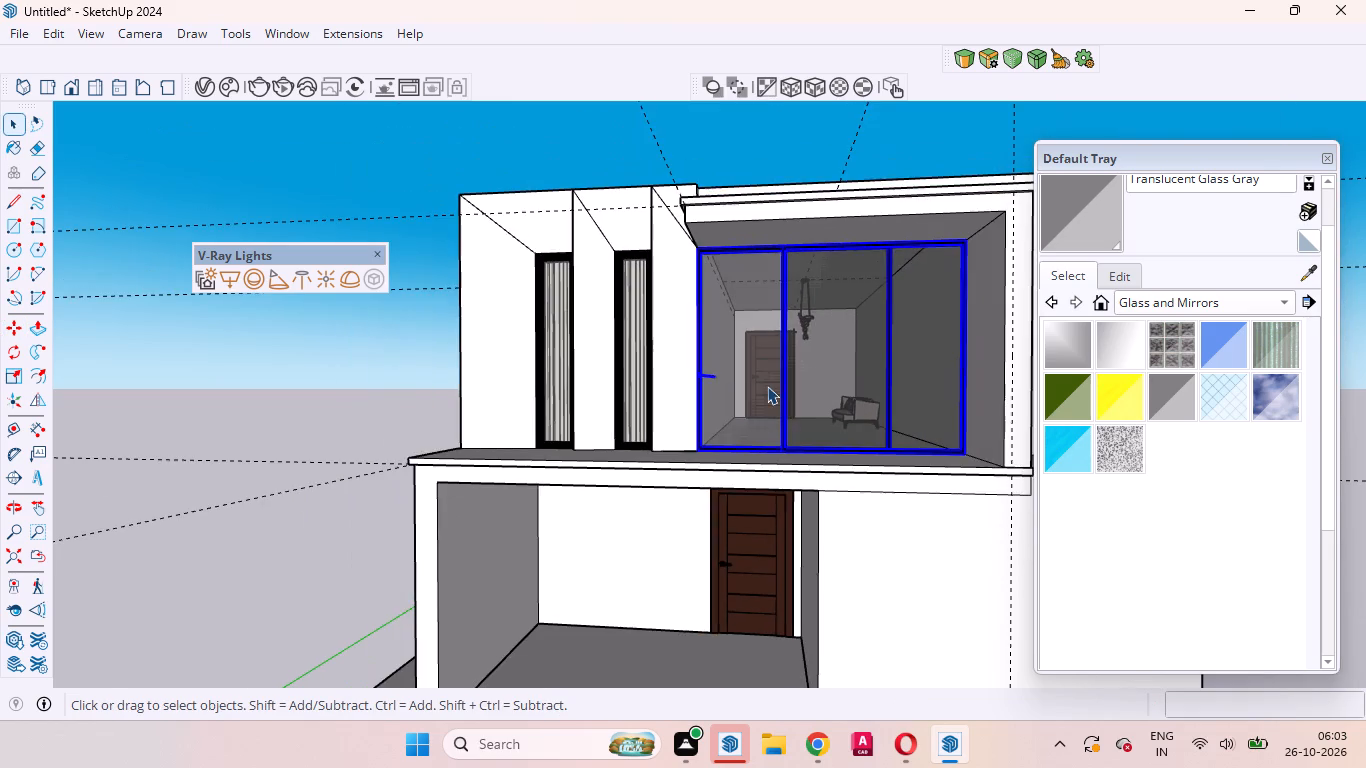
{"action": "scroll", "coordinate": [773, 391], "scroll_direction": "up", "scroll_amount": 4}
{"action": "middle_click_drag", "start_coordinate": [773, 391], "coordinate": [906, 432]}
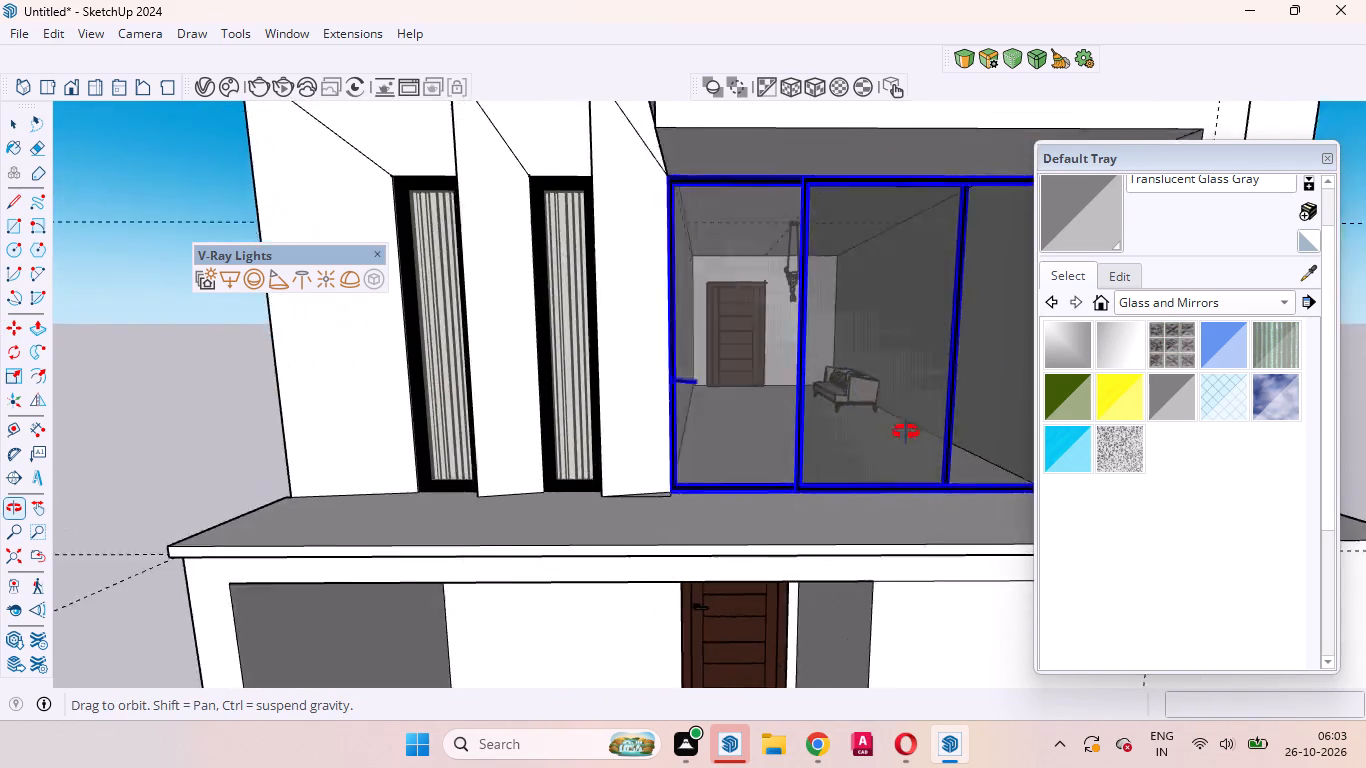
{"action": "middle_click_drag", "start_coordinate": [906, 432], "coordinate": [1008, 480]}
{"action": "scroll", "coordinate": [1008, 480], "scroll_direction": "up", "scroll_amount": 1}
{"action": "scroll", "coordinate": [914, 467], "scroll_direction": "down", "scroll_amount": 5}
{"action": "scroll", "coordinate": [828, 503], "scroll_direction": "up", "scroll_amount": 7}
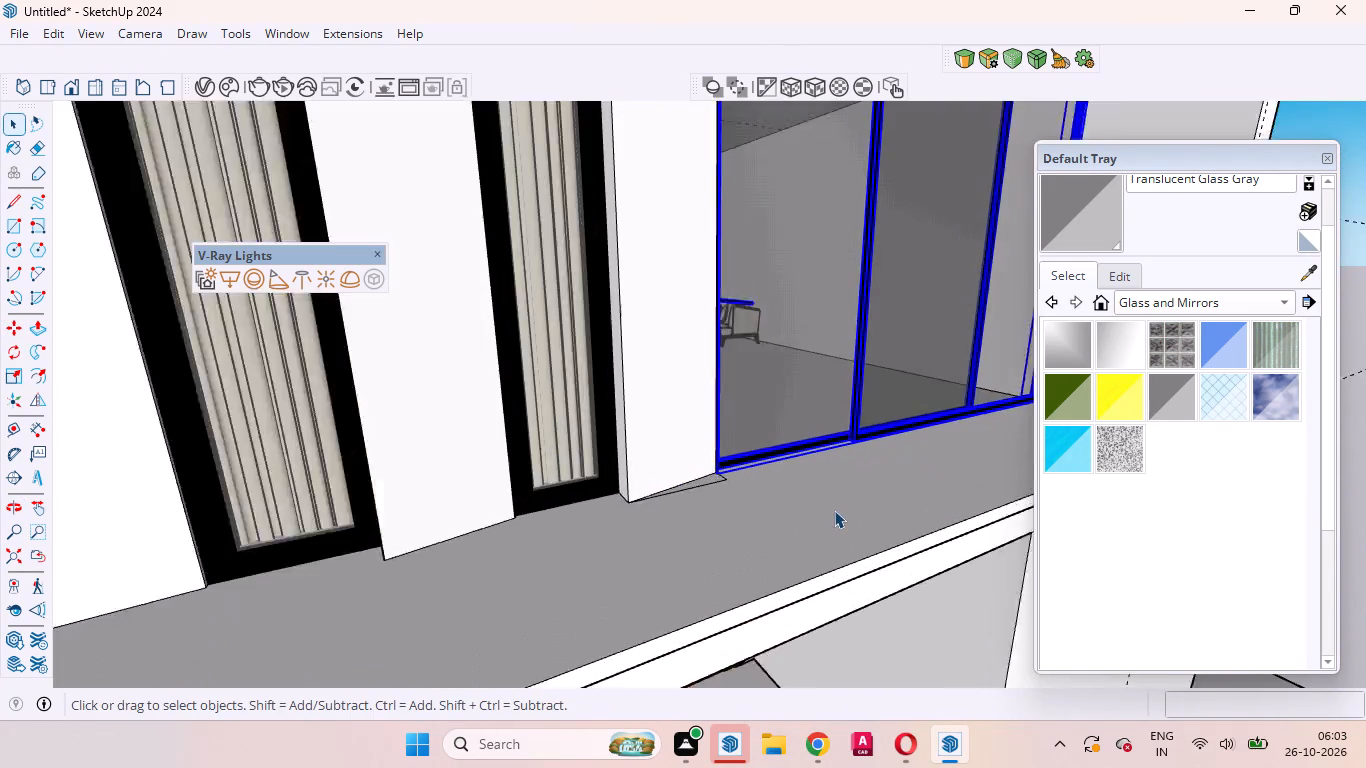
{"action": "scroll", "coordinate": [834, 510], "scroll_direction": "up", "scroll_amount": 5}
{"action": "middle_click_drag", "start_coordinate": [848, 526], "coordinate": [928, 536]}
{"action": "scroll", "coordinate": [894, 504], "scroll_direction": "up", "scroll_amount": 6}
{"action": "scroll", "coordinate": [847, 494], "scroll_direction": "down", "scroll_amount": 5}
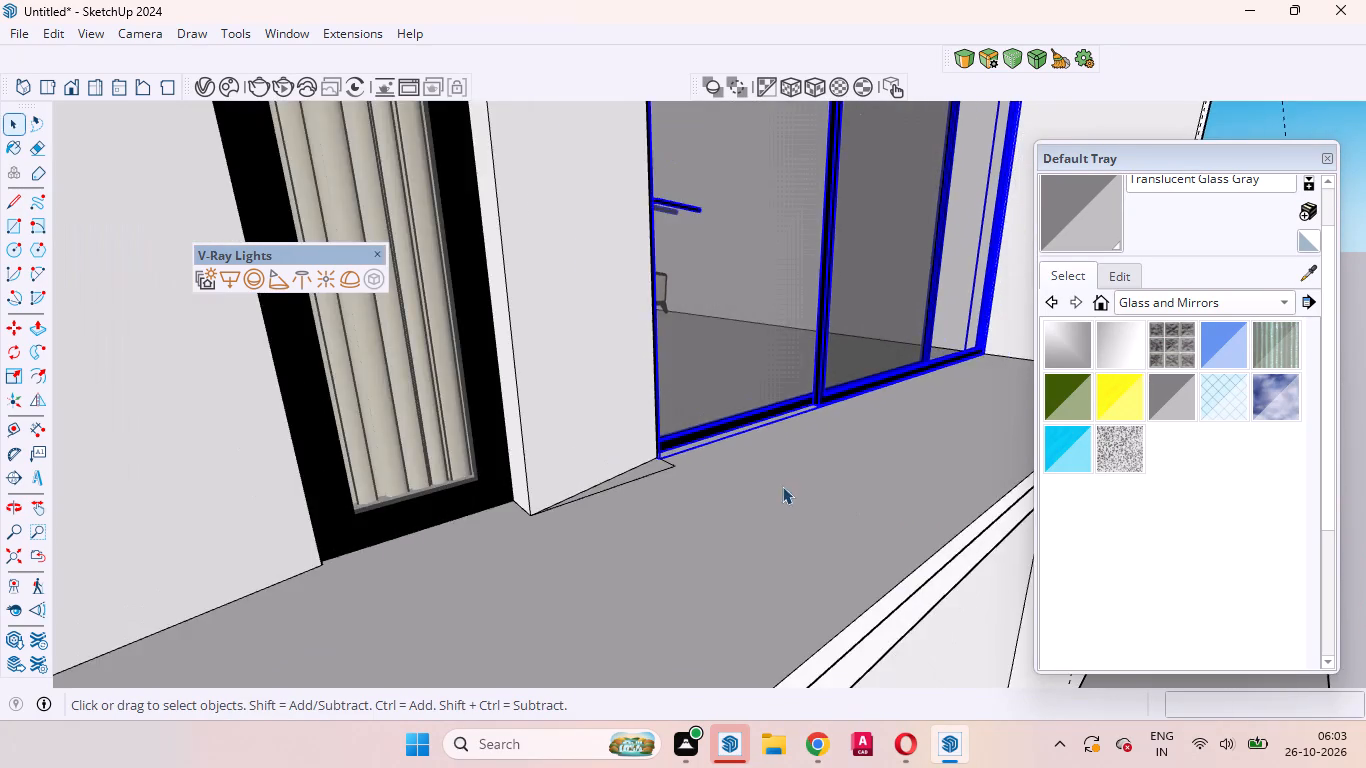
{"action": "scroll", "coordinate": [727, 485], "scroll_direction": "down", "scroll_amount": 9}
{"action": "scroll", "coordinate": [745, 483], "scroll_direction": "up", "scroll_amount": 10}
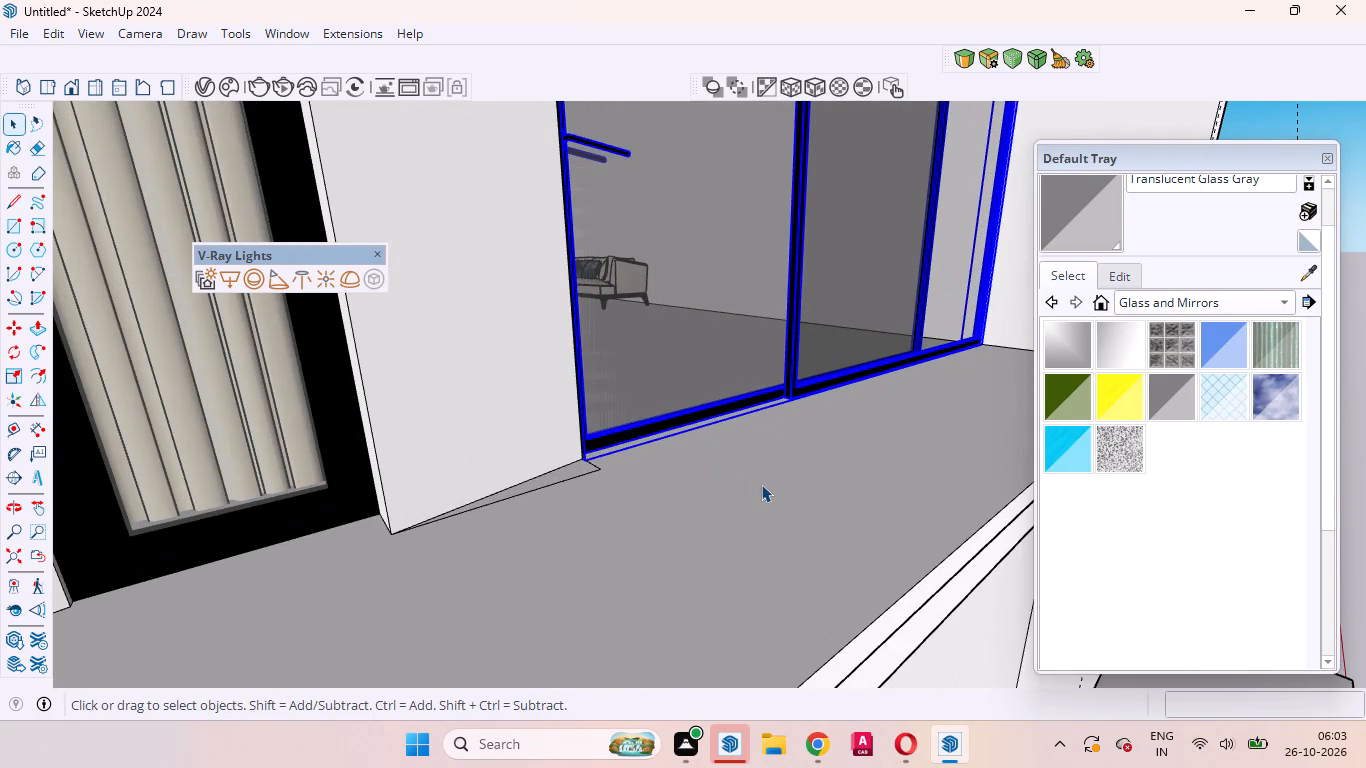
Check how the sliding window is grouped by selecting its grey-glass panes and opening the window group.
{"action": "triple_click", "coordinate": [701, 276], "text": "ctrl"}
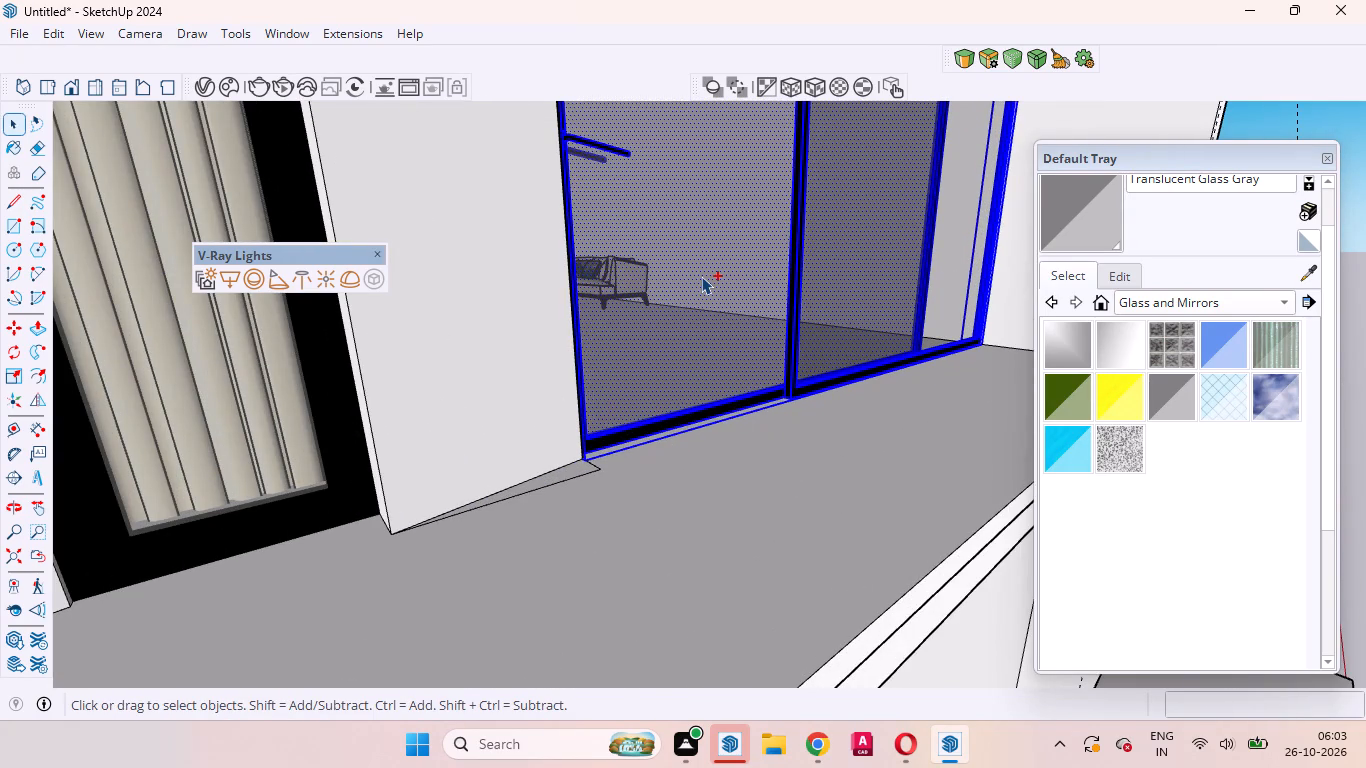
{"action": "left_click", "coordinate": [701, 276], "text": "ctrl"}
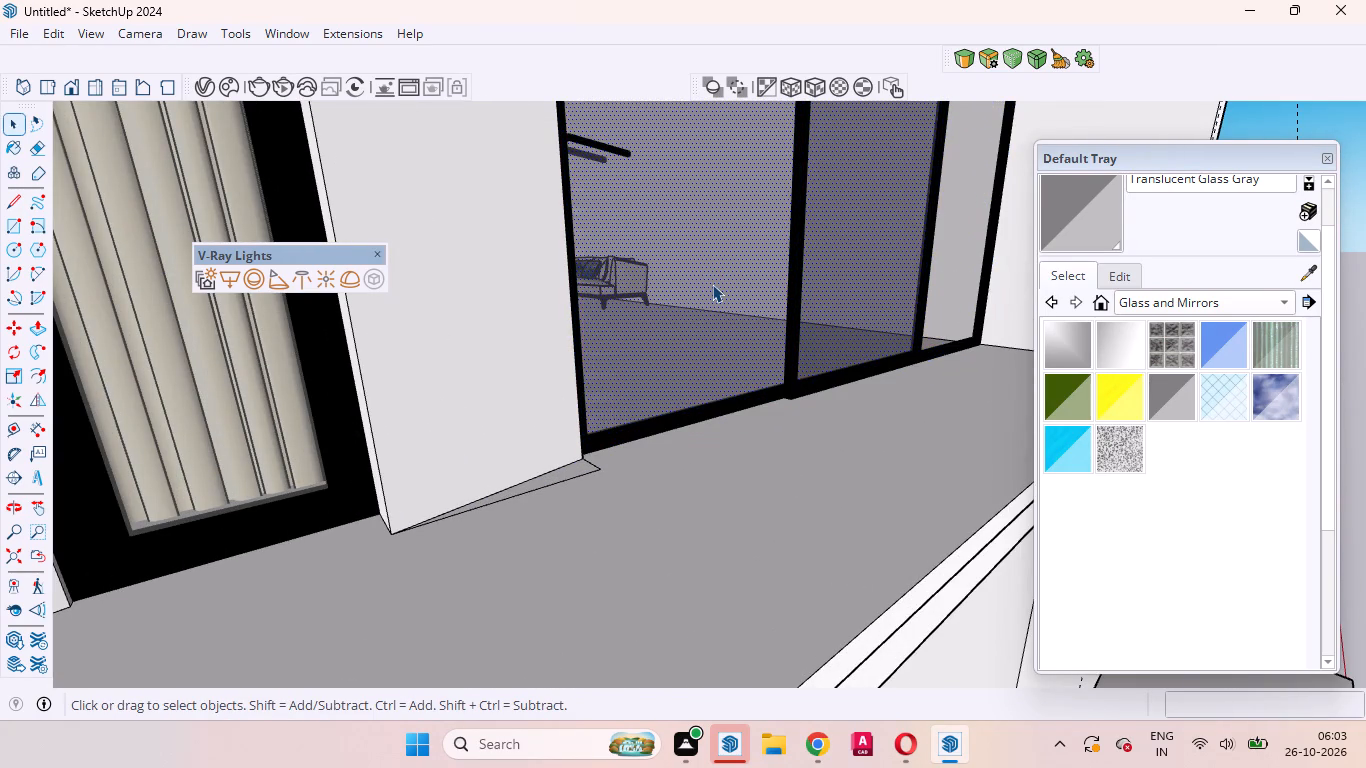
{"action": "triple_click", "coordinate": [712, 284]}
{"action": "left_click", "coordinate": [712, 284]}
{"action": "scroll", "coordinate": [673, 530], "scroll_direction": "down", "scroll_amount": 3}
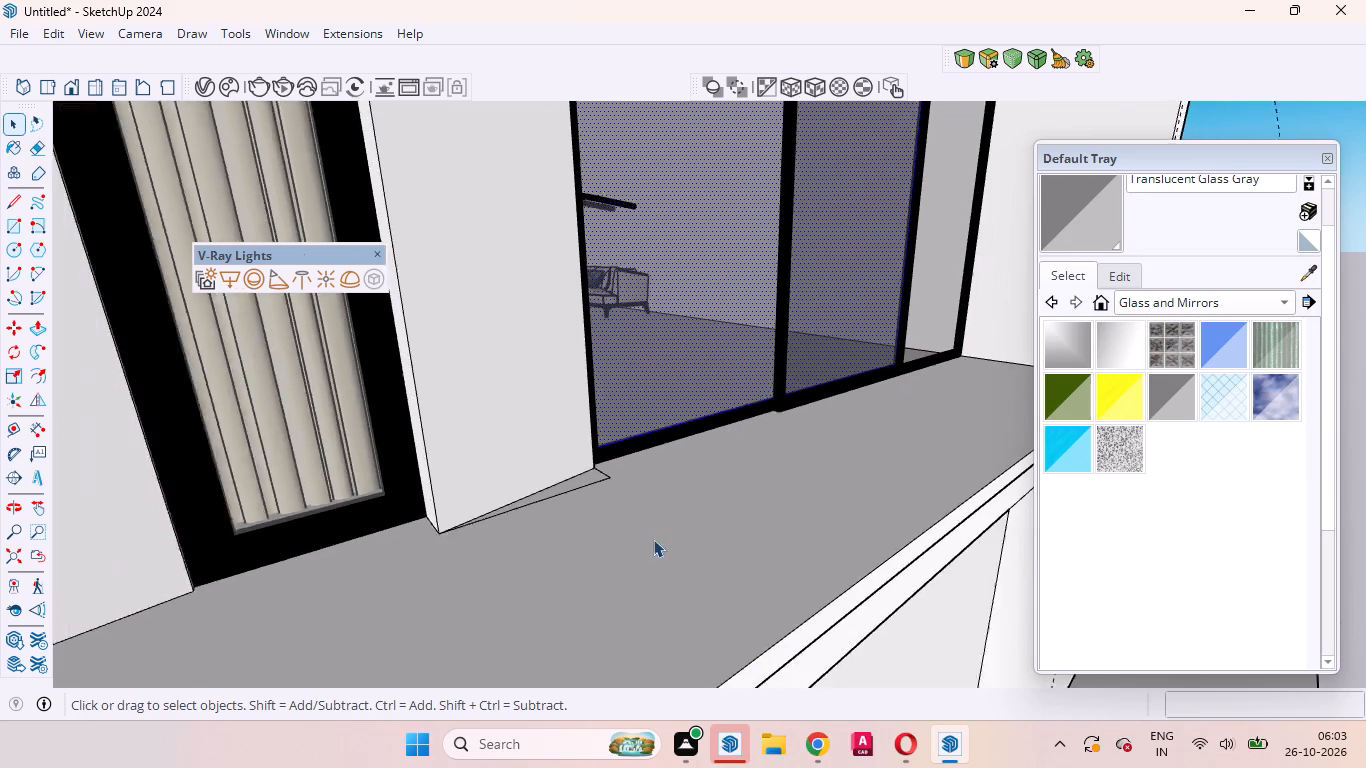
{"action": "scroll", "coordinate": [653, 539], "scroll_direction": "down", "scroll_amount": 6}
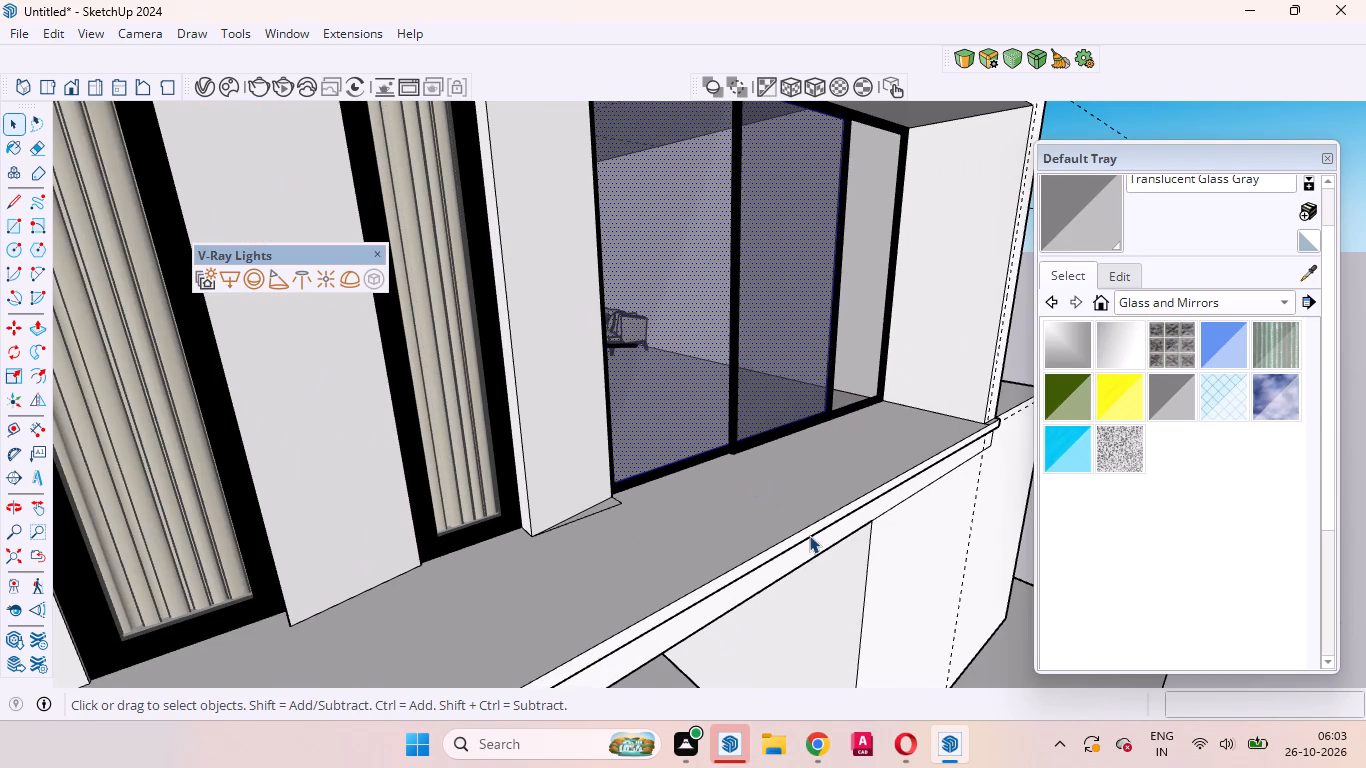
{"action": "left_click", "coordinate": [1259, 121]}
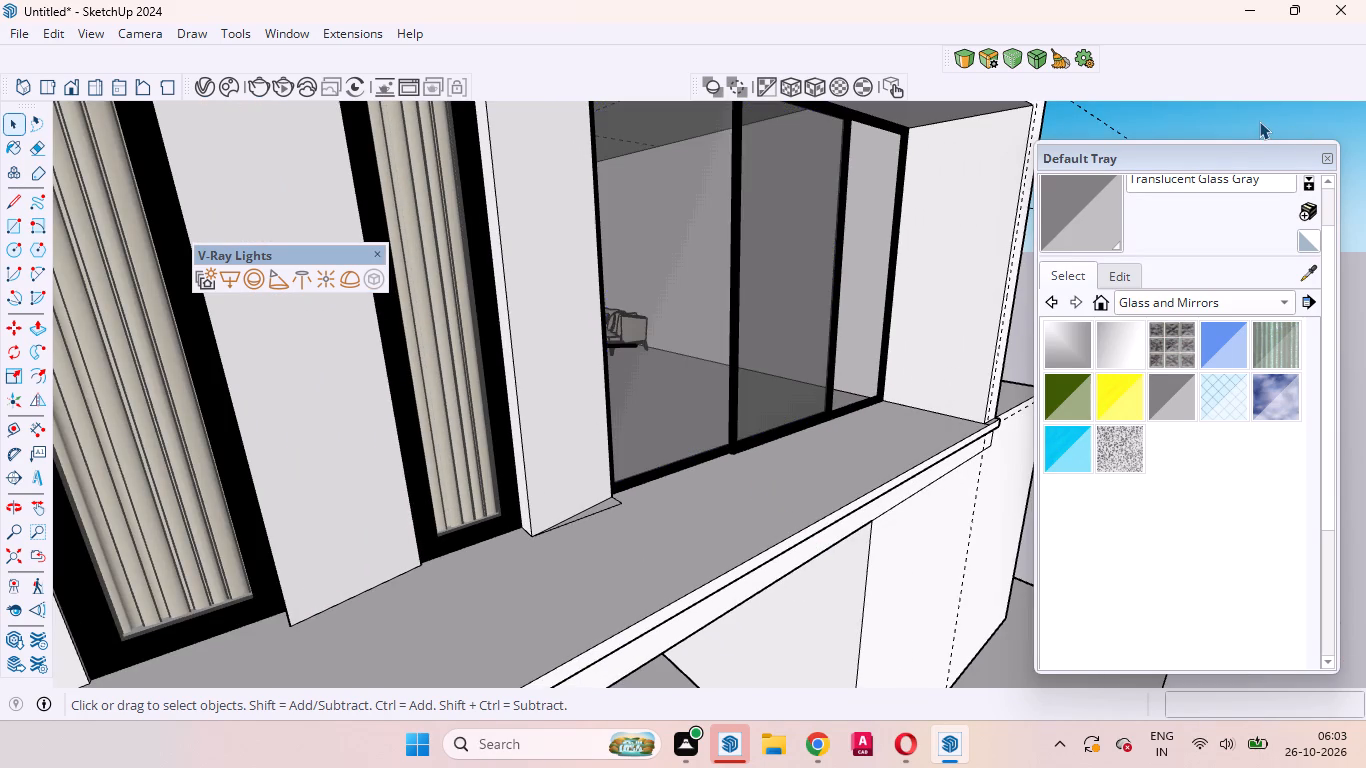
{"action": "left_click", "coordinate": [1259, 121]}
{"action": "left_click_drag", "start_coordinate": [1259, 121], "coordinate": [757, 286]}
{"action": "double_click", "coordinate": [757, 286]}
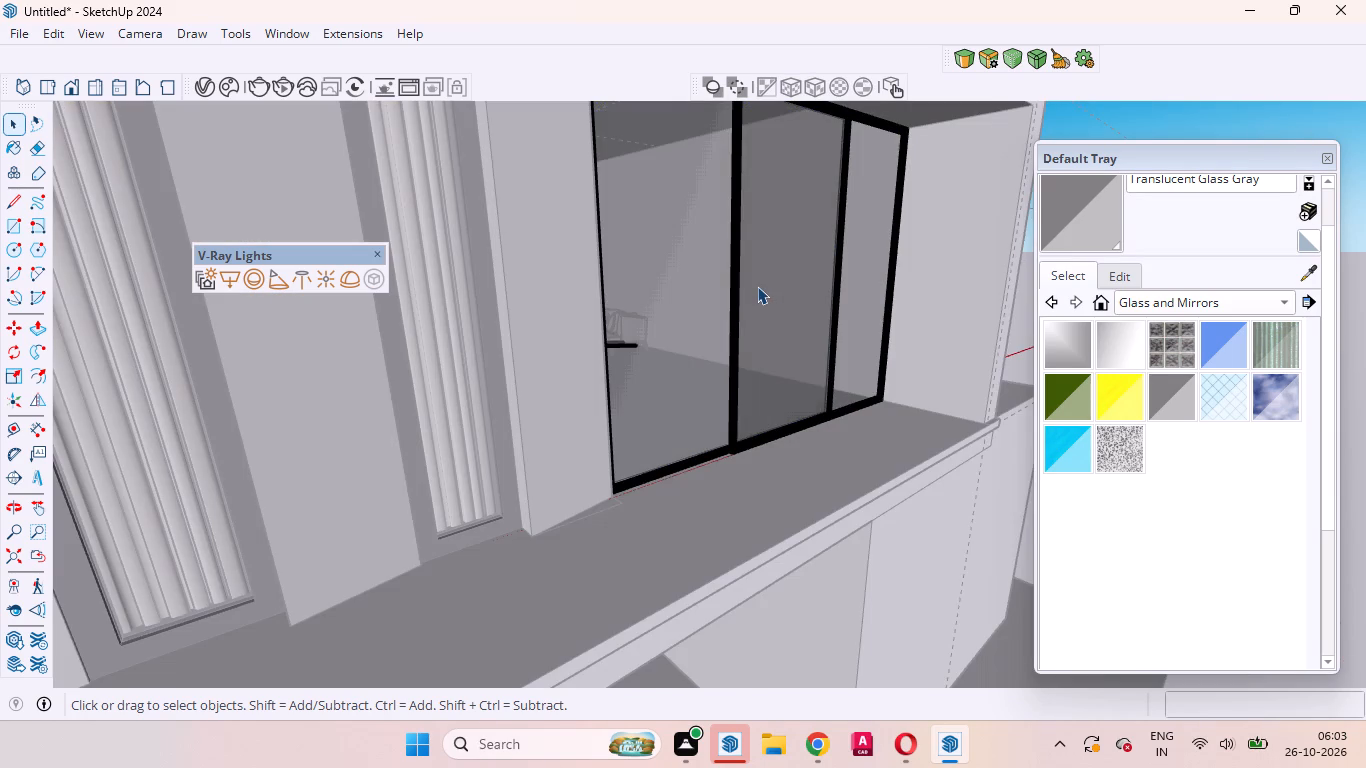
{"action": "left_click", "coordinate": [1131, 109]}
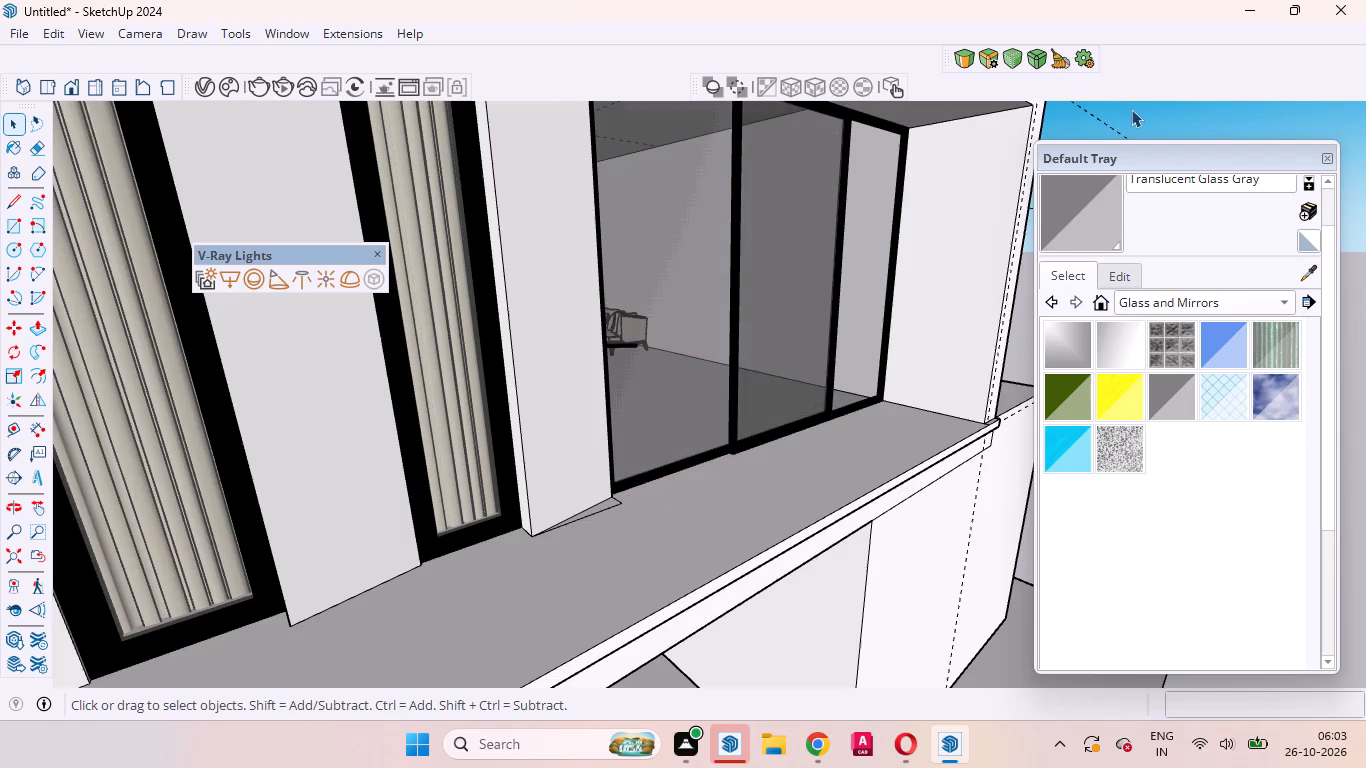
Move the sliding window out of the recess opening to the balcony's outer edge, by about 2' 2" and about 1' 11" along the green axis.
{"action": "left_click", "coordinate": [827, 234]}
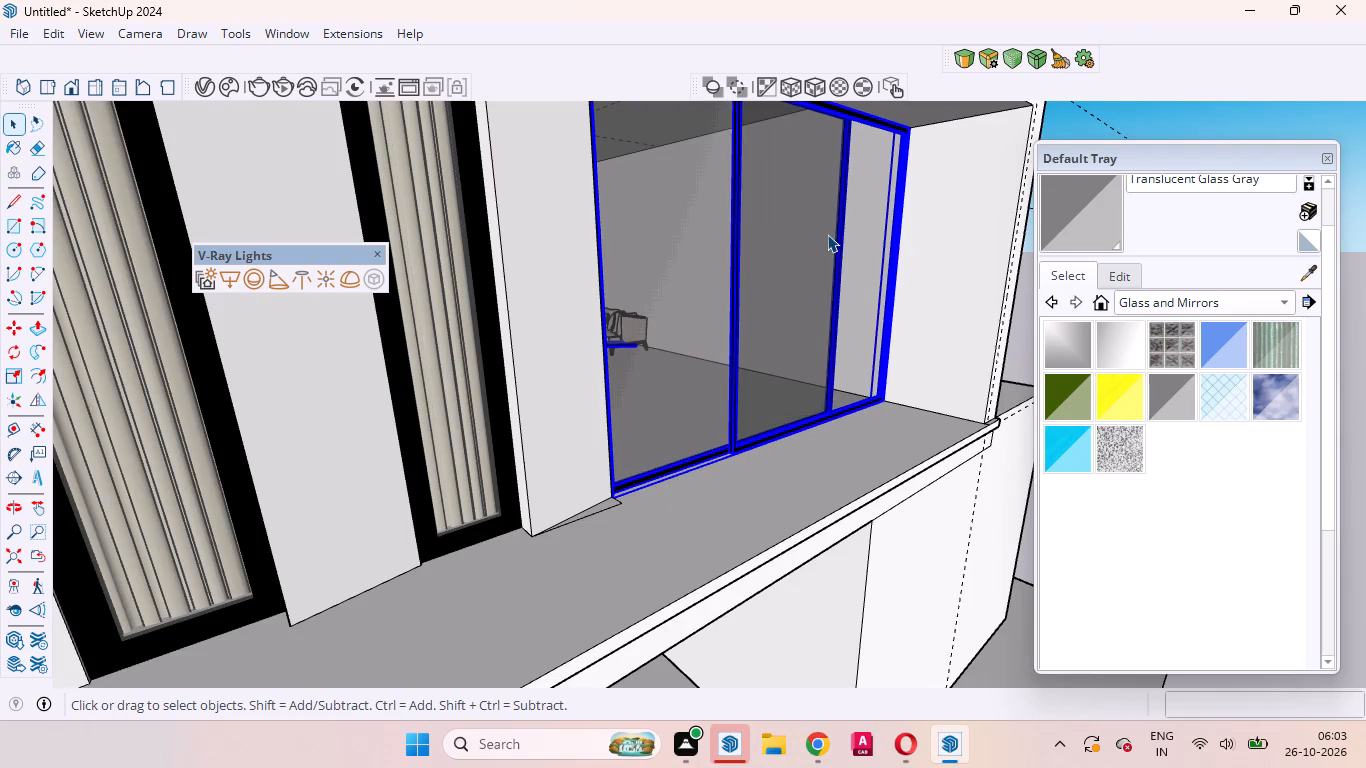
{"action": "key", "text": "m"}
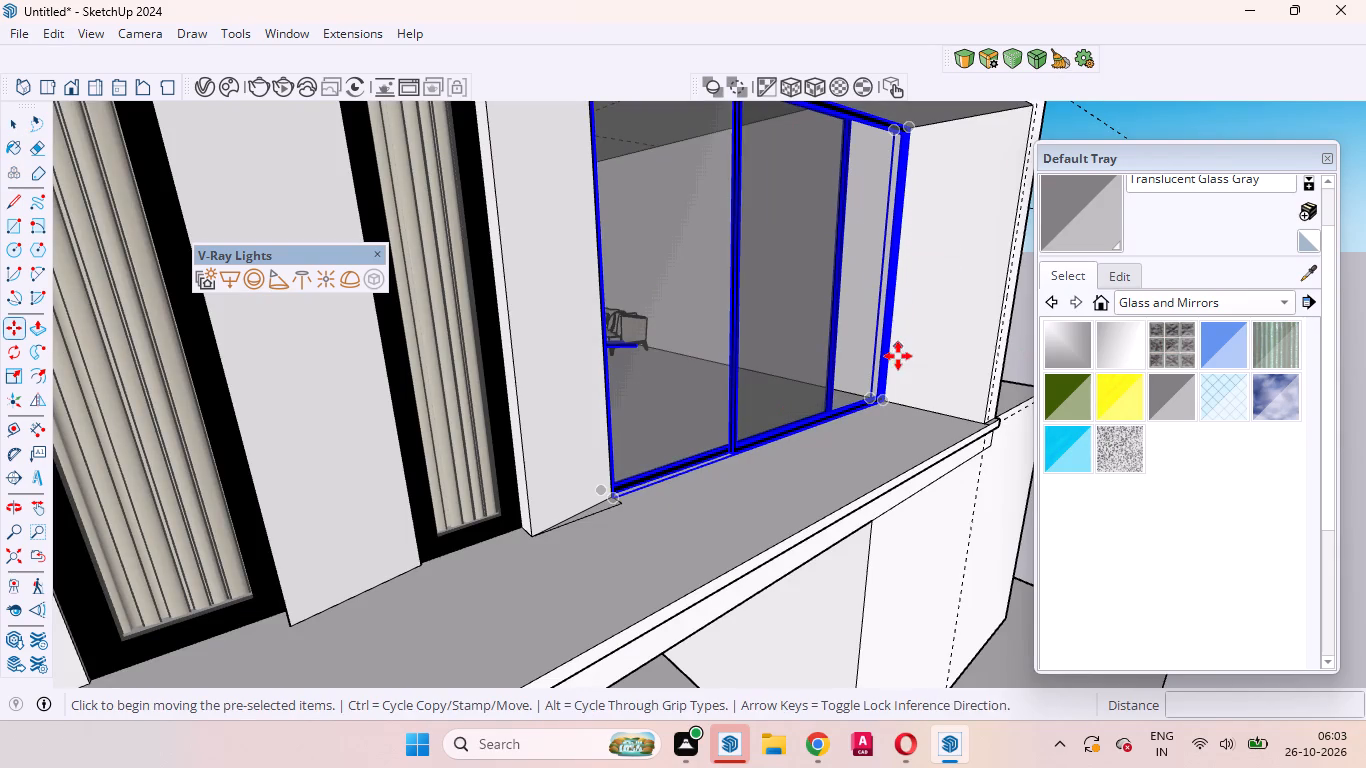
{"action": "left_click", "coordinate": [891, 427]}
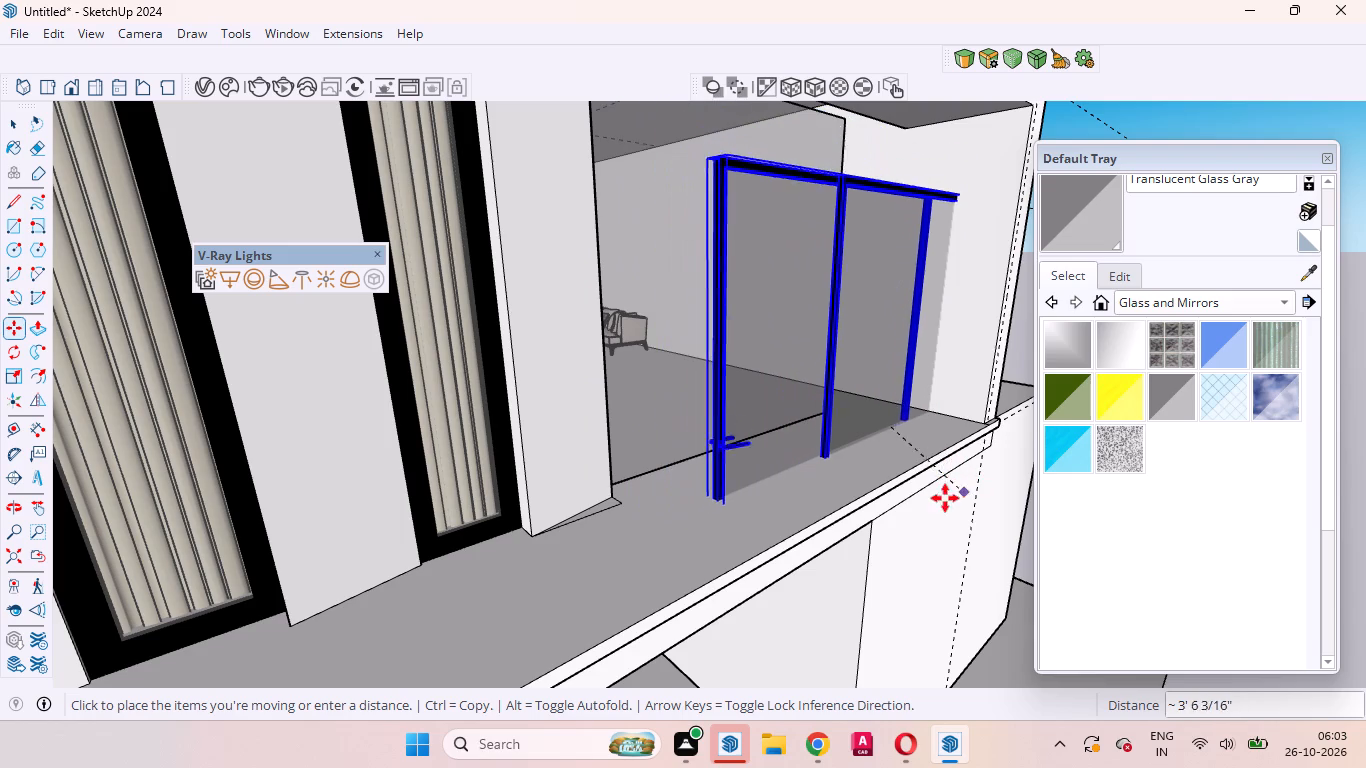
{"action": "left_click", "coordinate": [955, 445]}
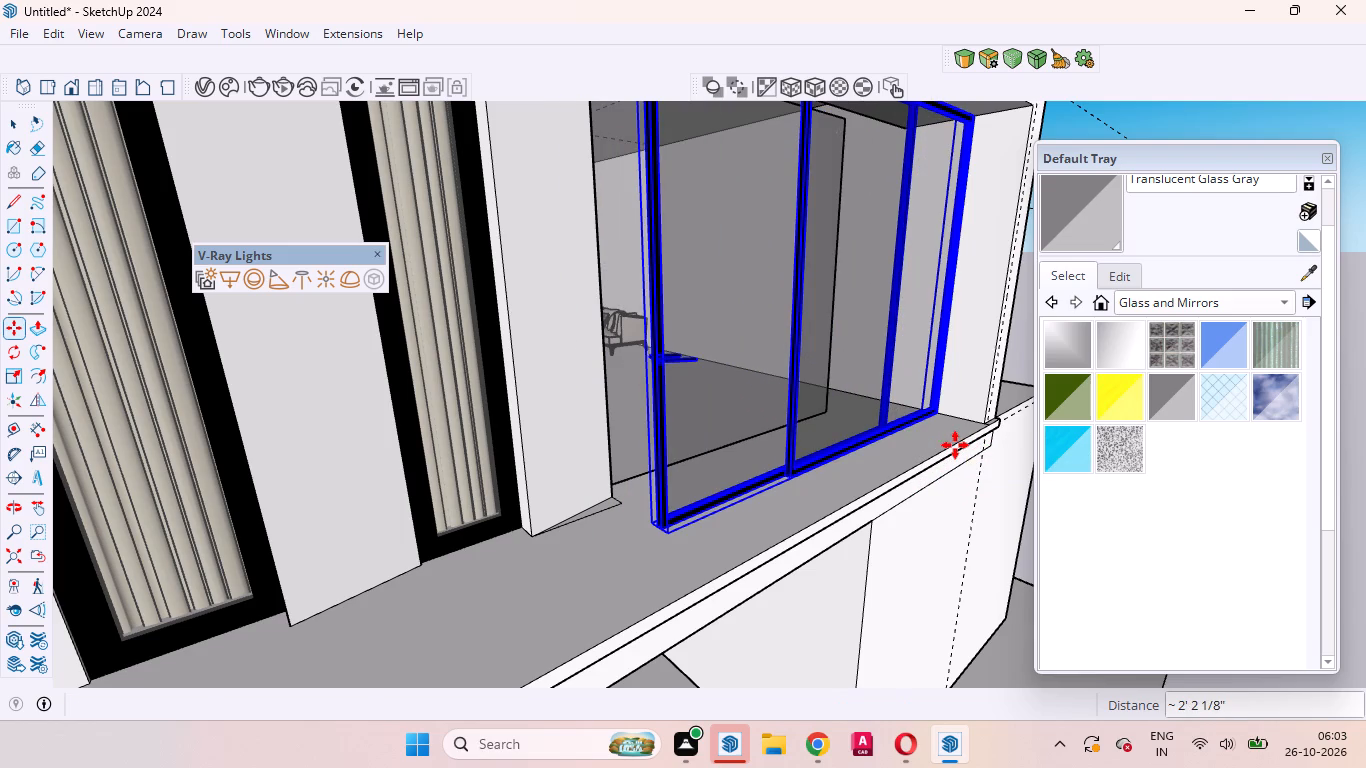
{"action": "left_click", "coordinate": [873, 438]}
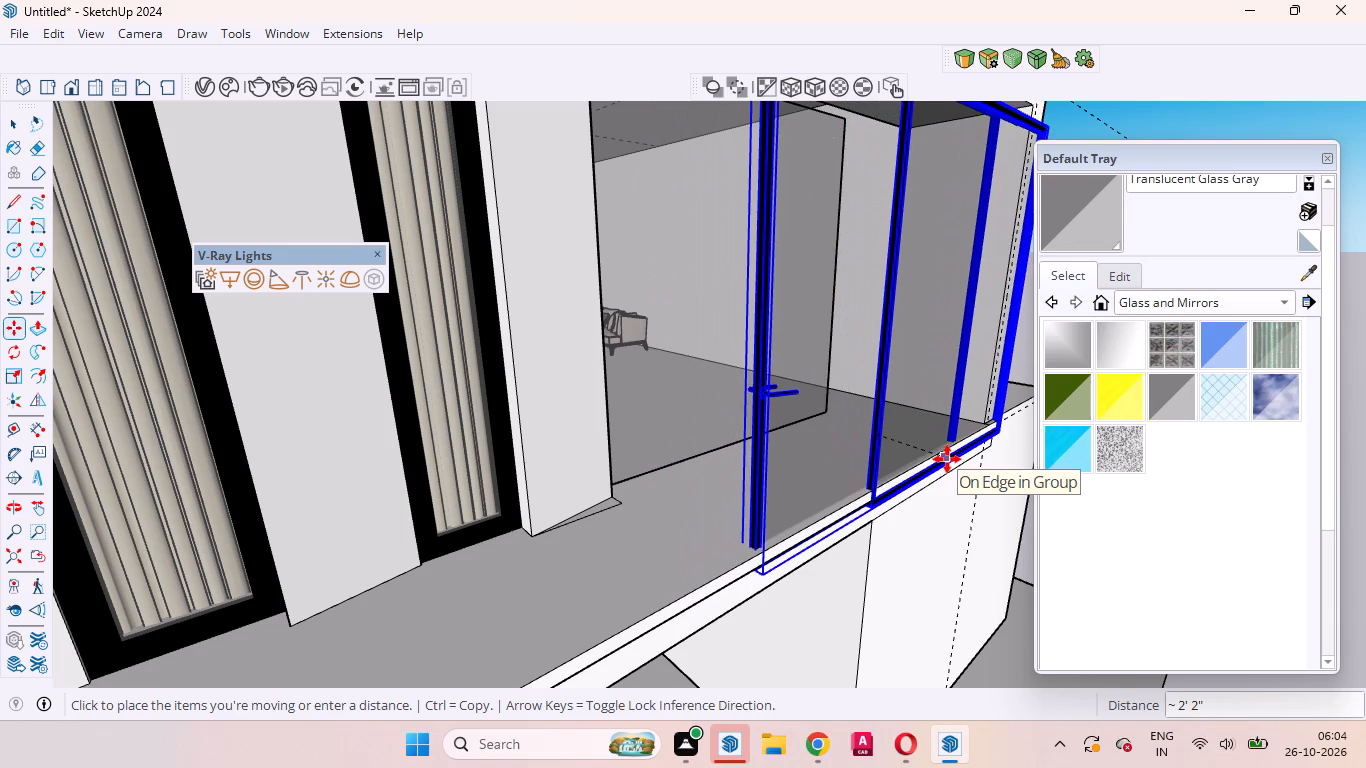
{"action": "key", "text": "Left"}
{"action": "left_click", "coordinate": [947, 459]}
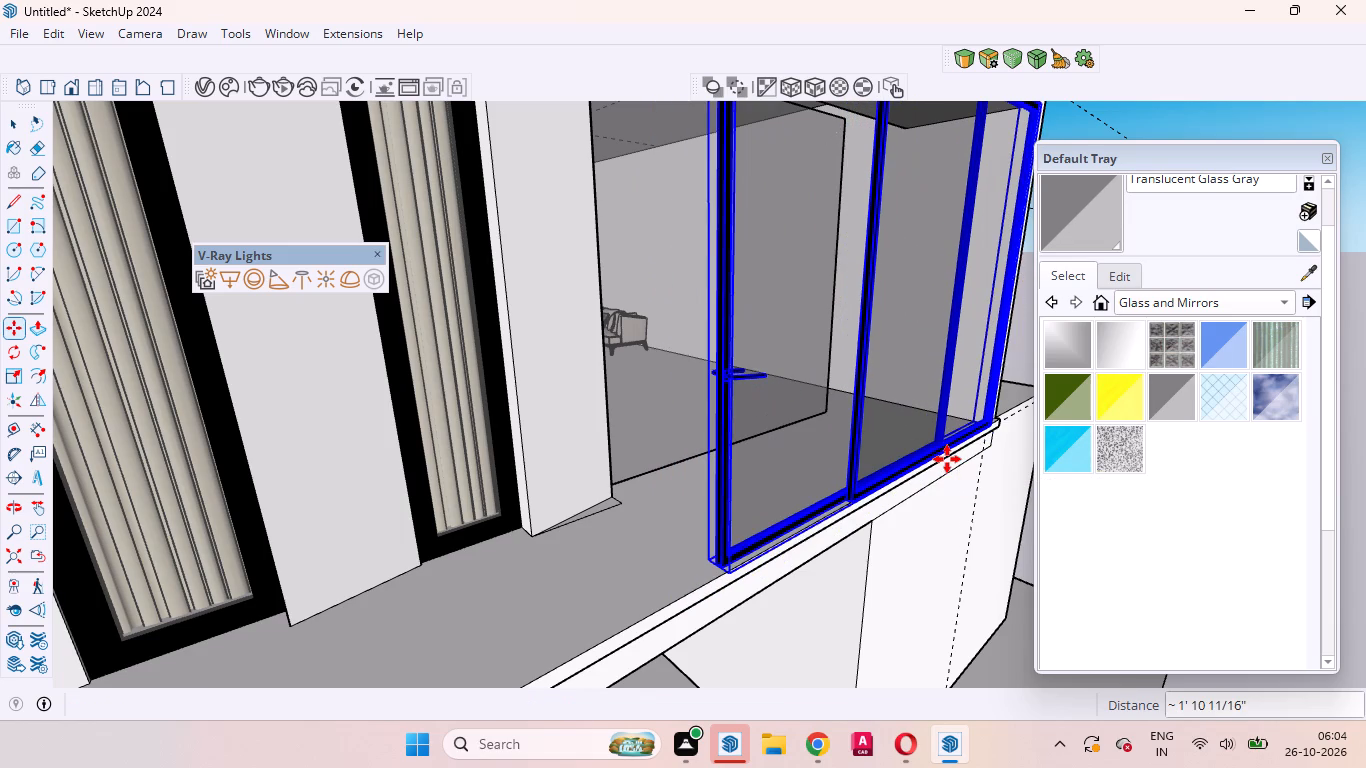
{"action": "key", "text": "space"}
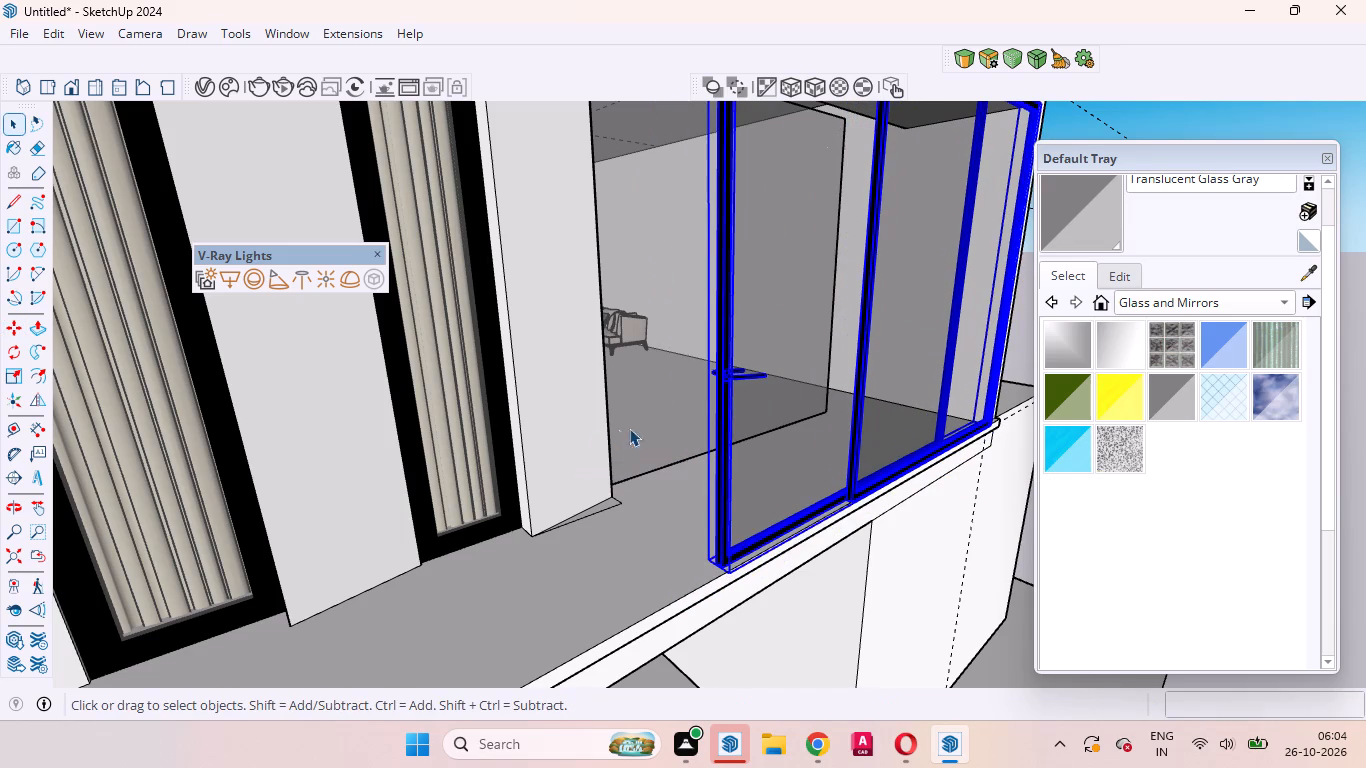
Hide the separate grey-glass face spanning the recess opening.
{"action": "triple_click", "coordinate": [649, 416]}
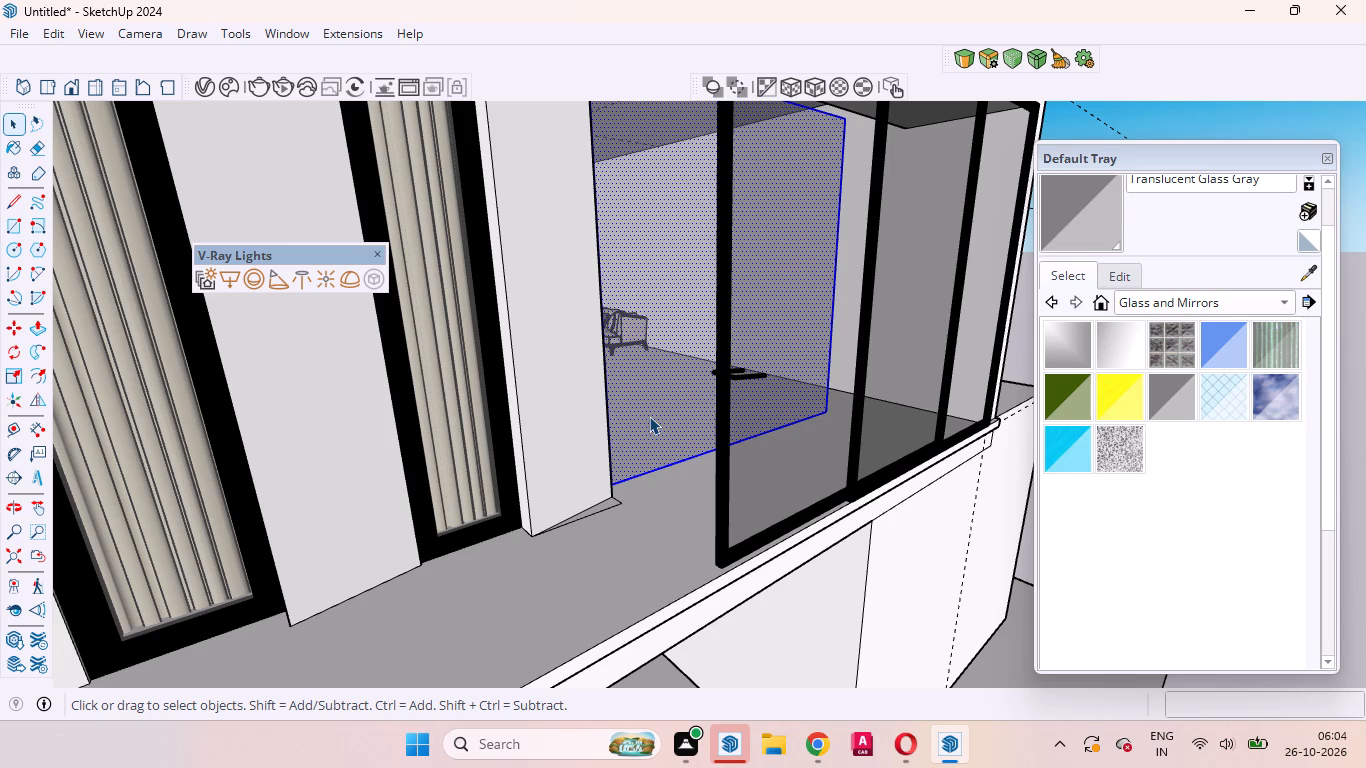
{"action": "right_click", "coordinate": [645, 415]}
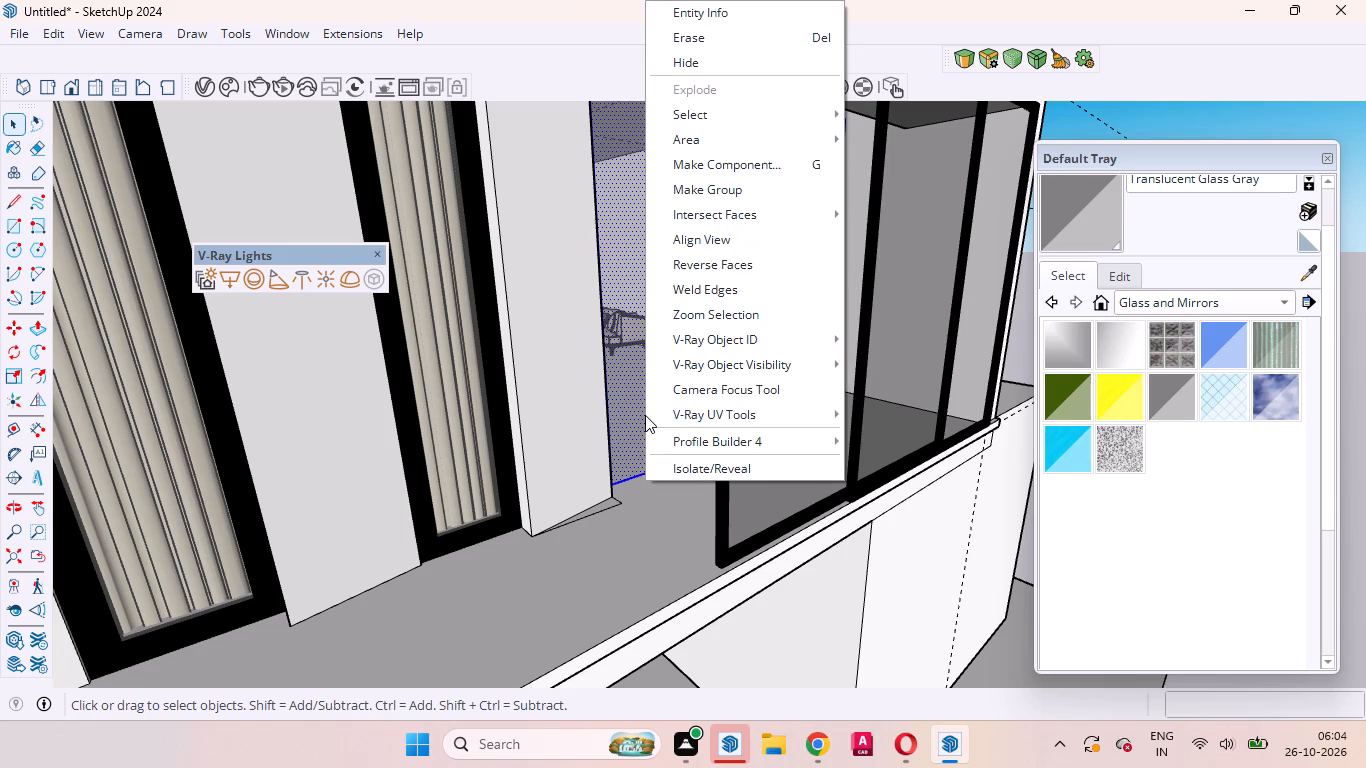
{"action": "left_click", "coordinate": [696, 65]}
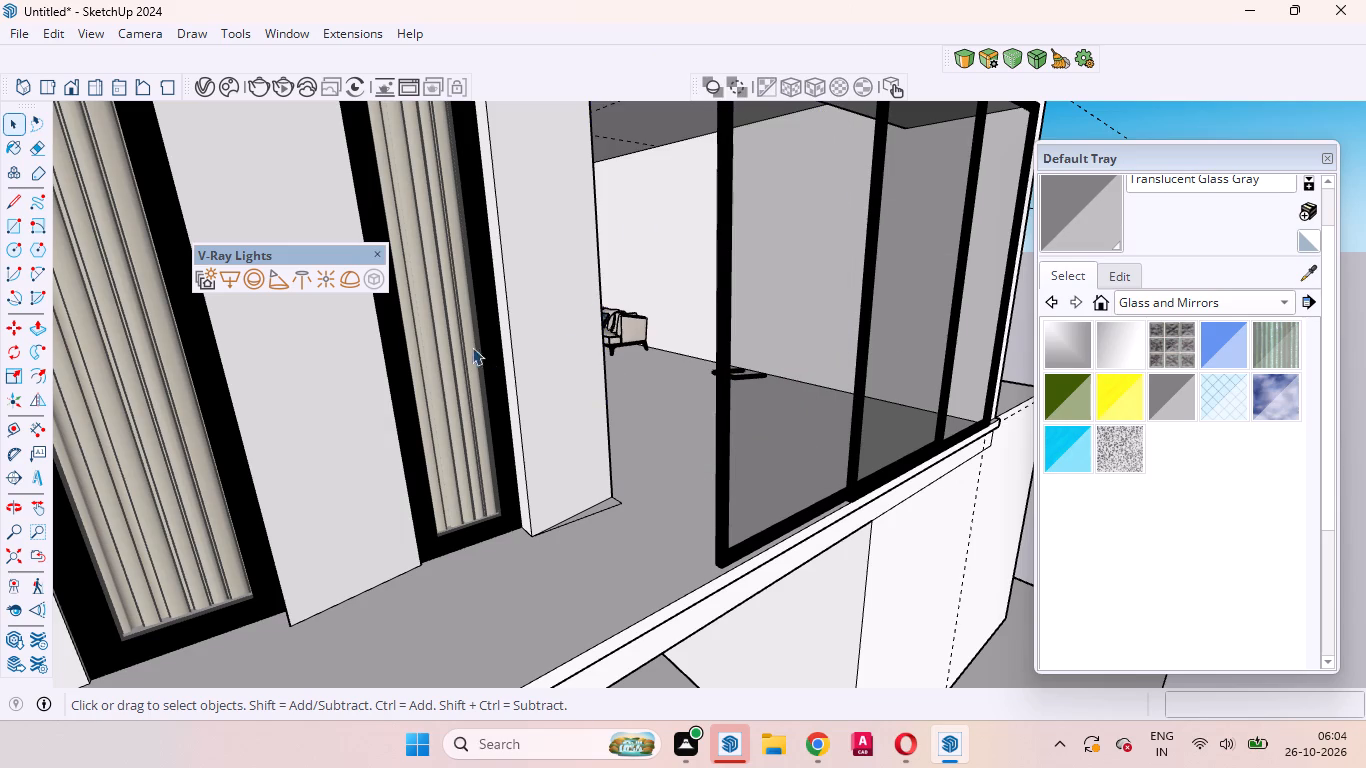
Open the house group and hide the glass pane covering the curtain in the narrow window nearest the recess.
{"action": "left_click", "coordinate": [444, 333]}
{"action": "double_click", "coordinate": [444, 333]}
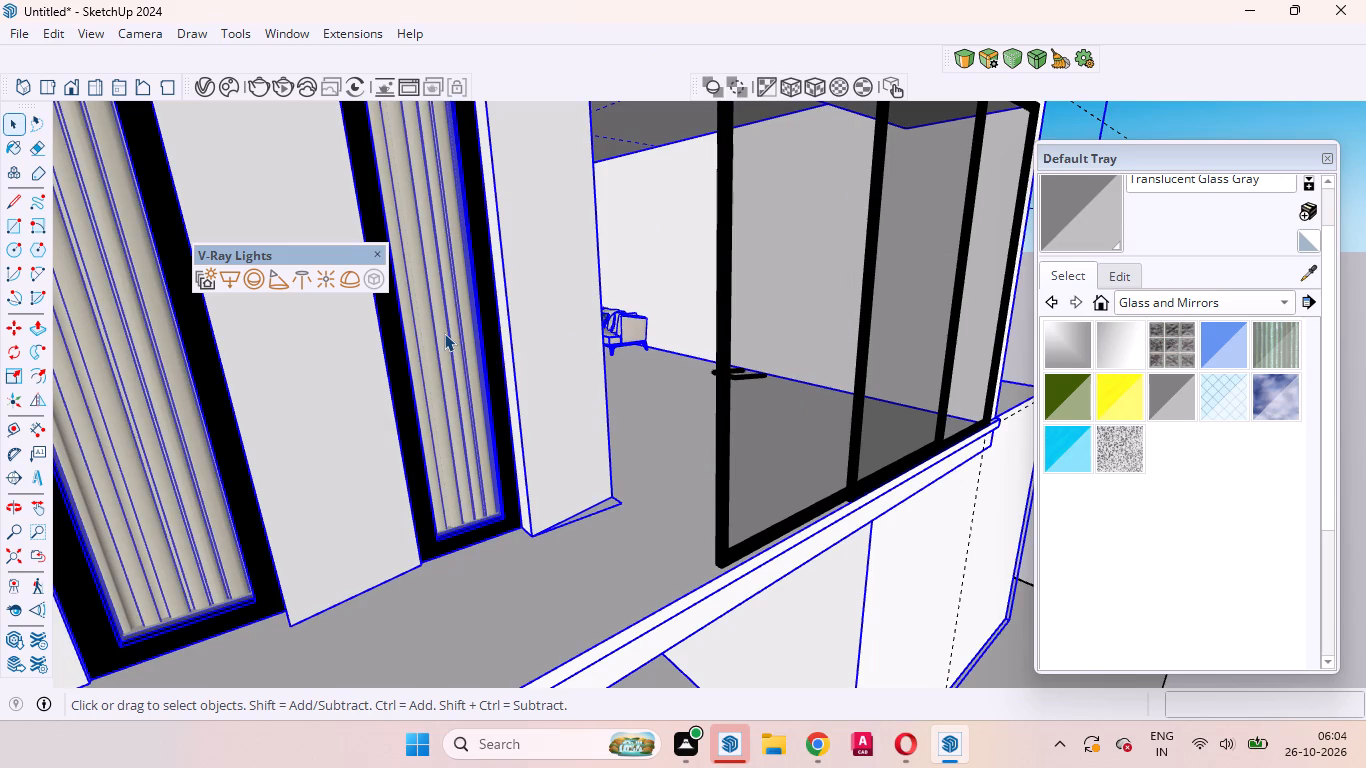
{"action": "left_click", "coordinate": [444, 333]}
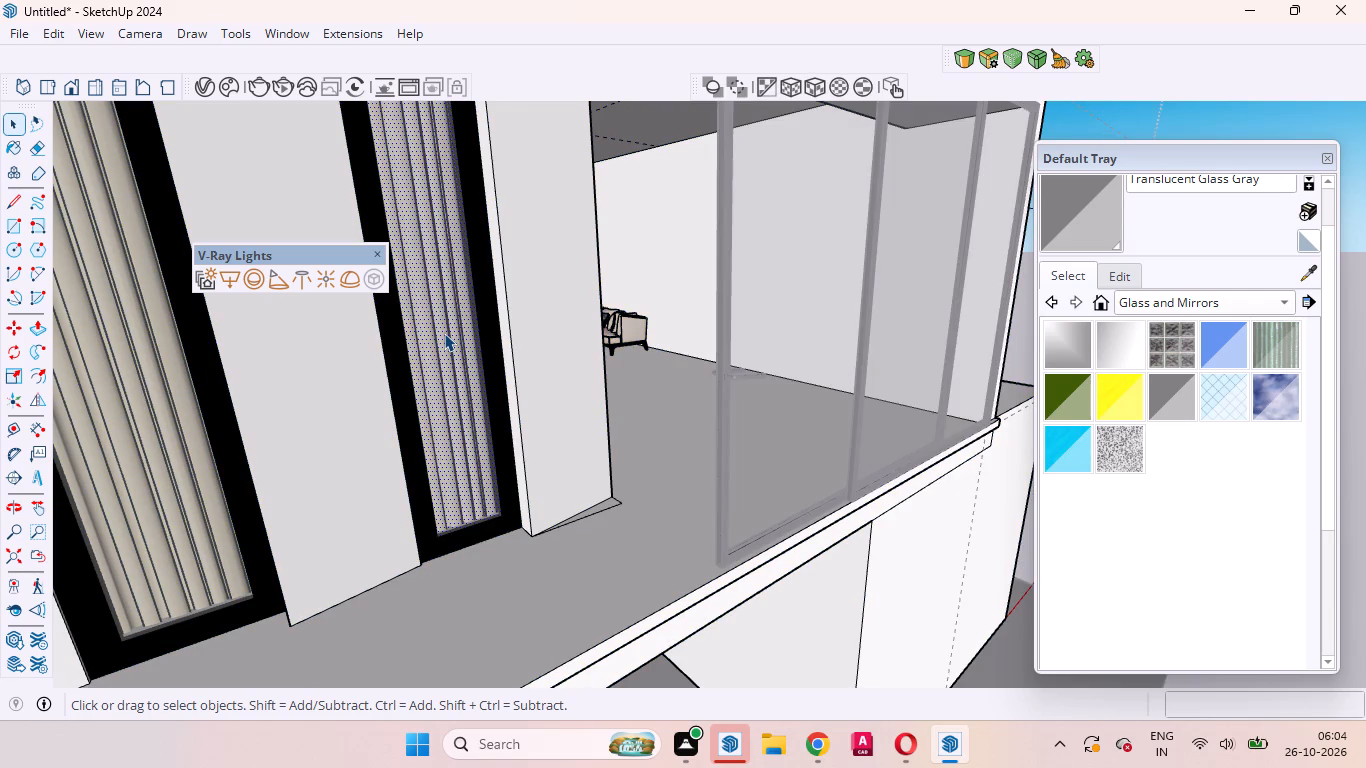
{"action": "right_click", "coordinate": [444, 331]}
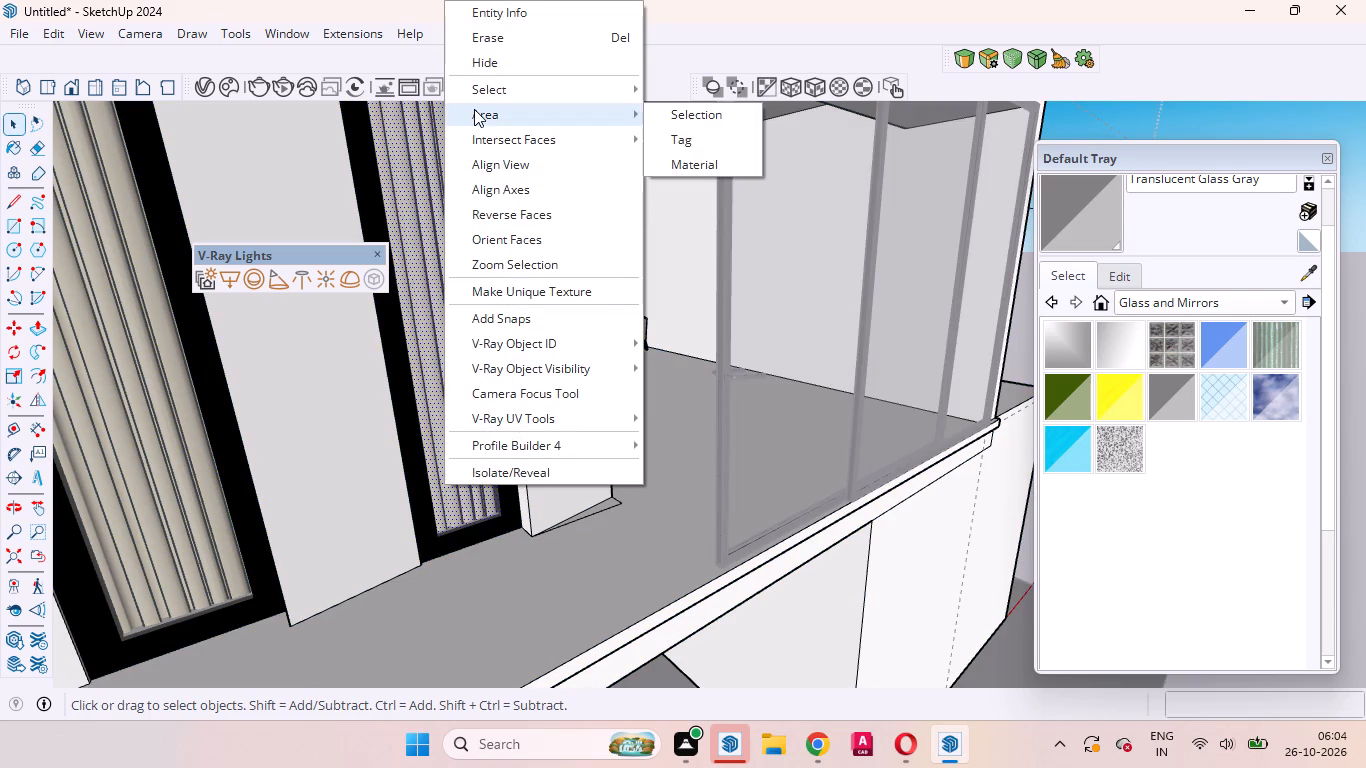
{"action": "left_click", "coordinate": [487, 69]}
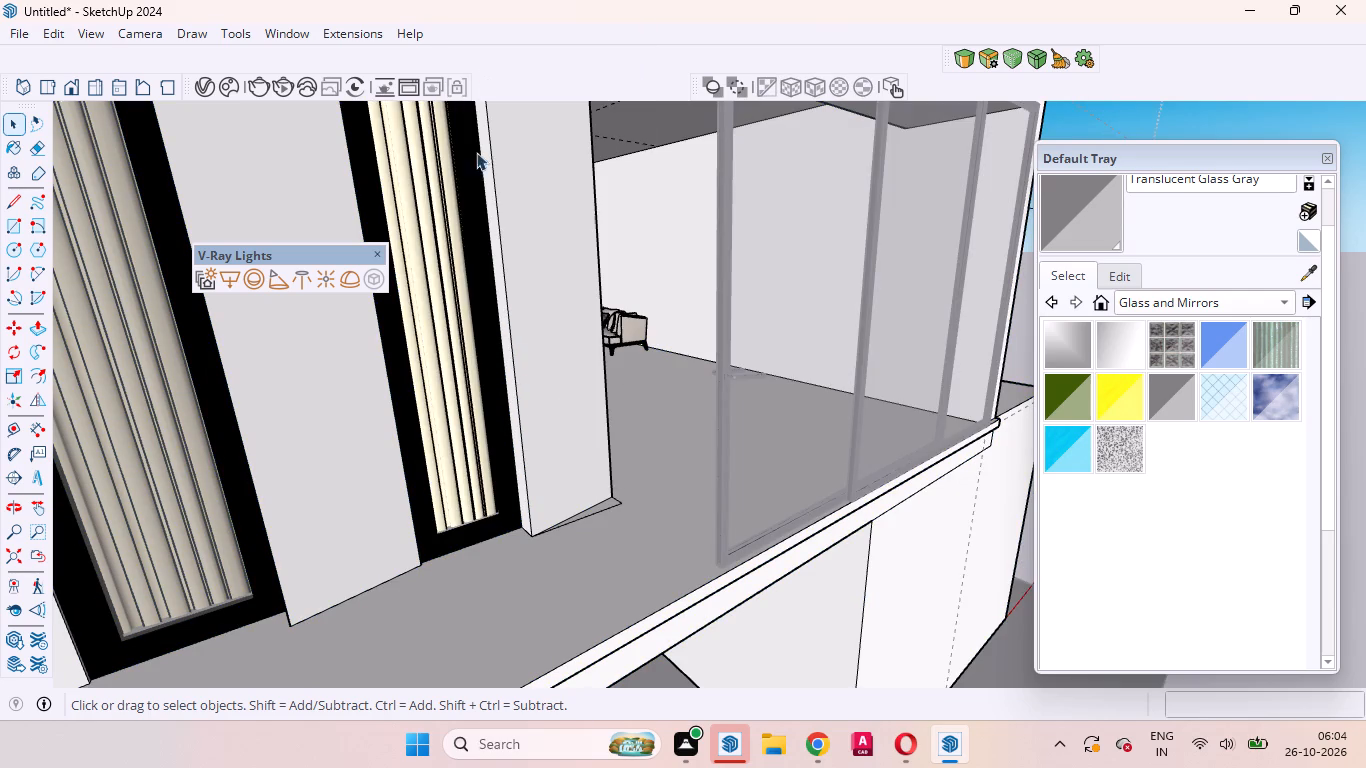
Copy the curtain of the narrow window nearest the recess about 5' 3/8" along the red axis into the recess, and exit the house group.
{"action": "left_click", "coordinate": [438, 219]}
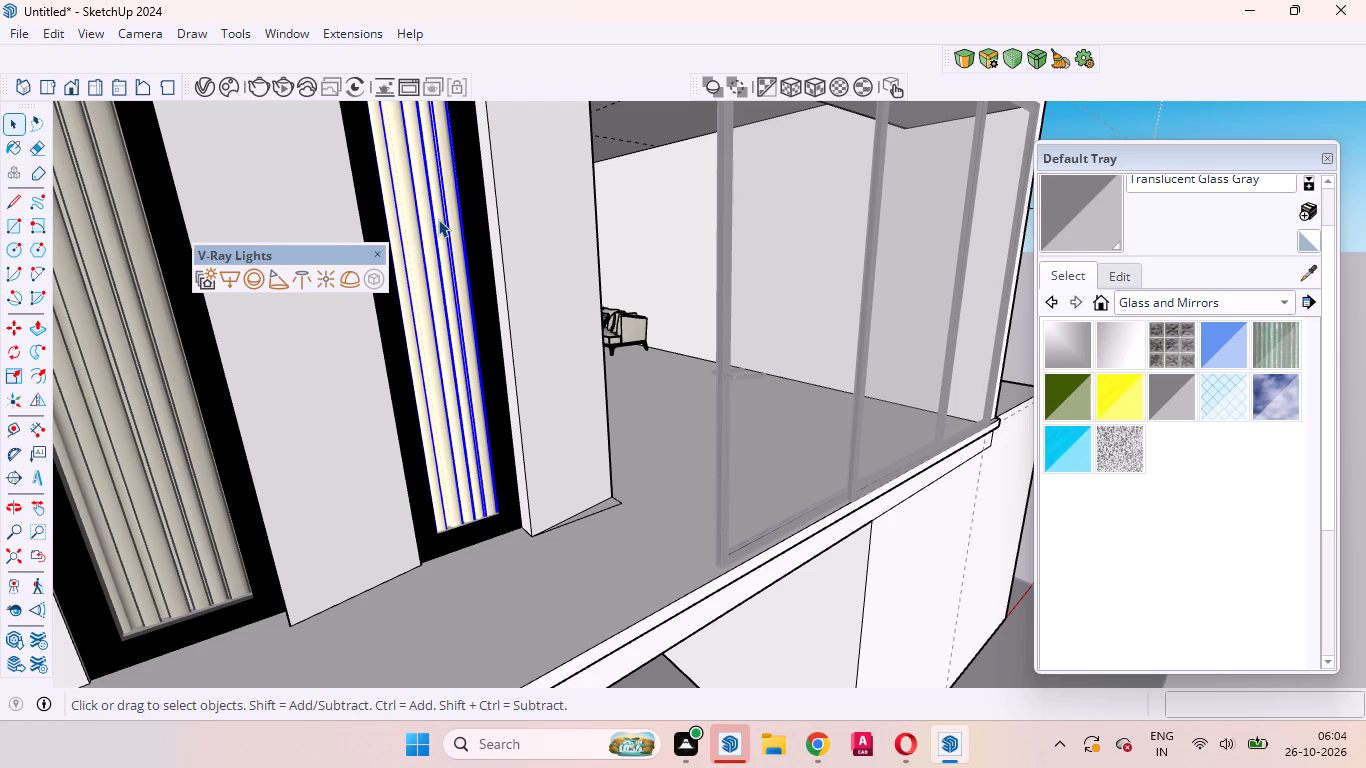
{"action": "key", "text": "m"}
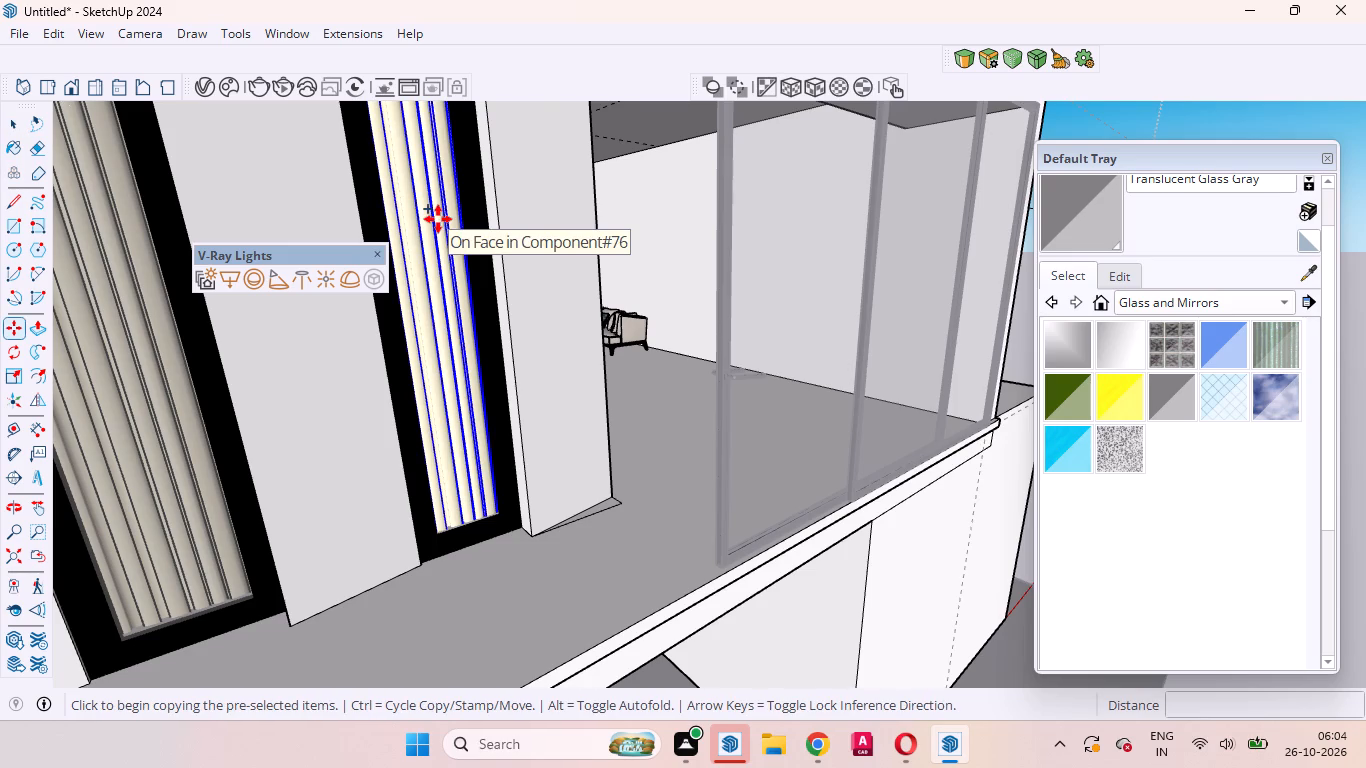
{"action": "left_click", "coordinate": [438, 219]}
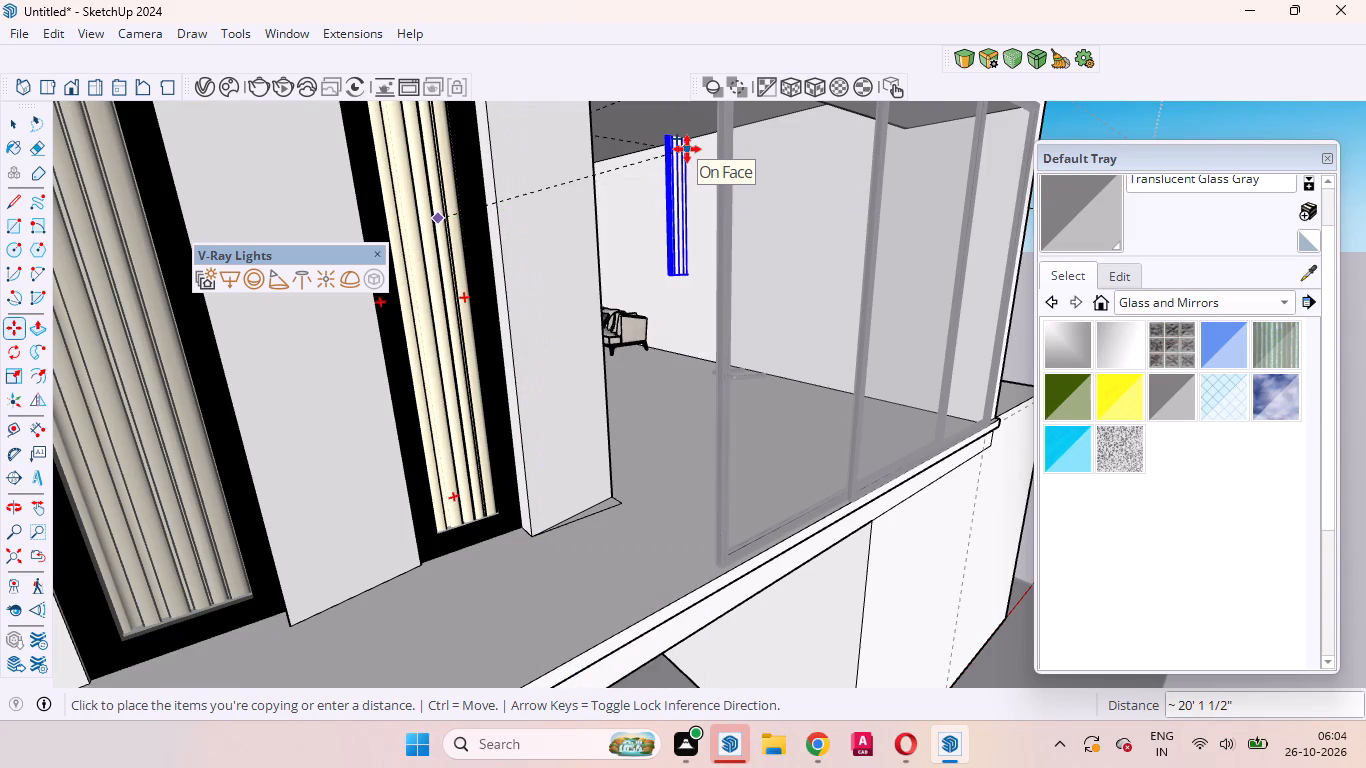
{"action": "key", "text": "Right"}
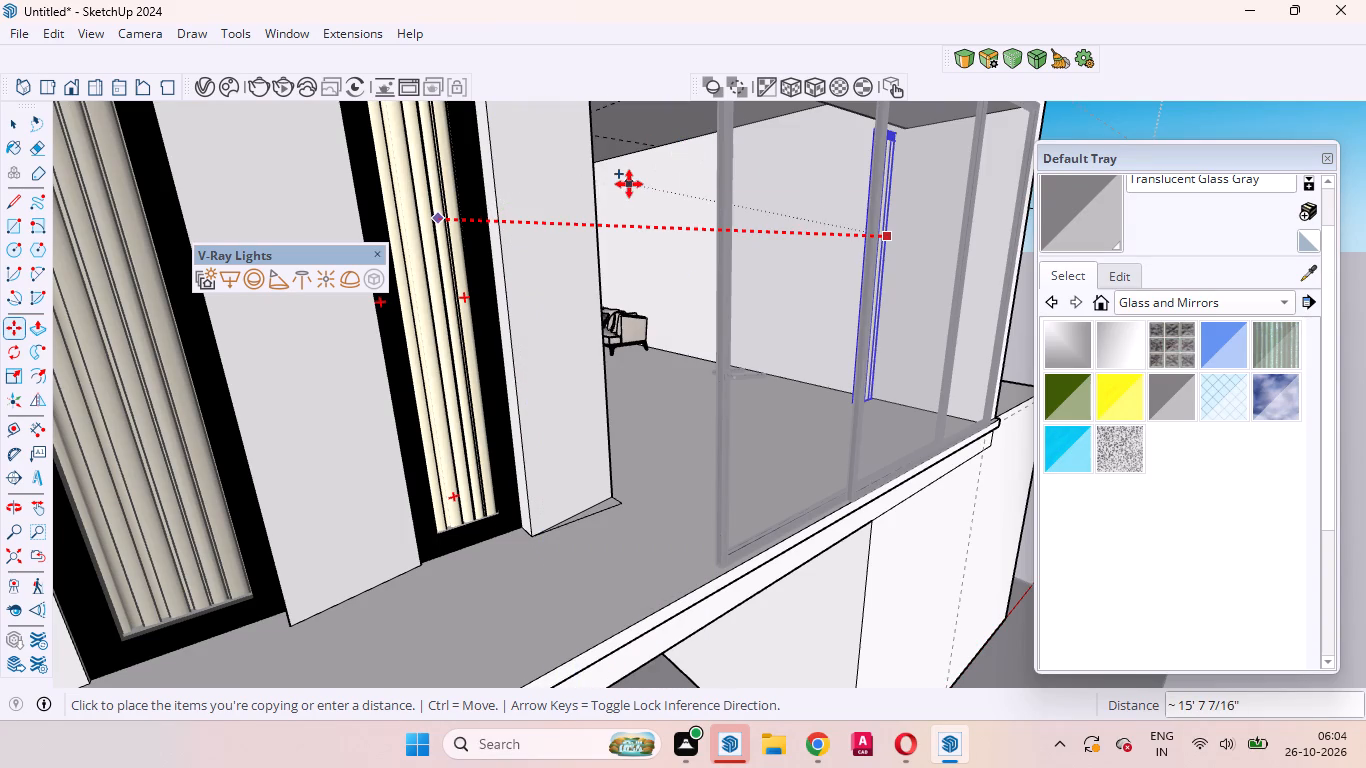
{"action": "left_click", "coordinate": [574, 210]}
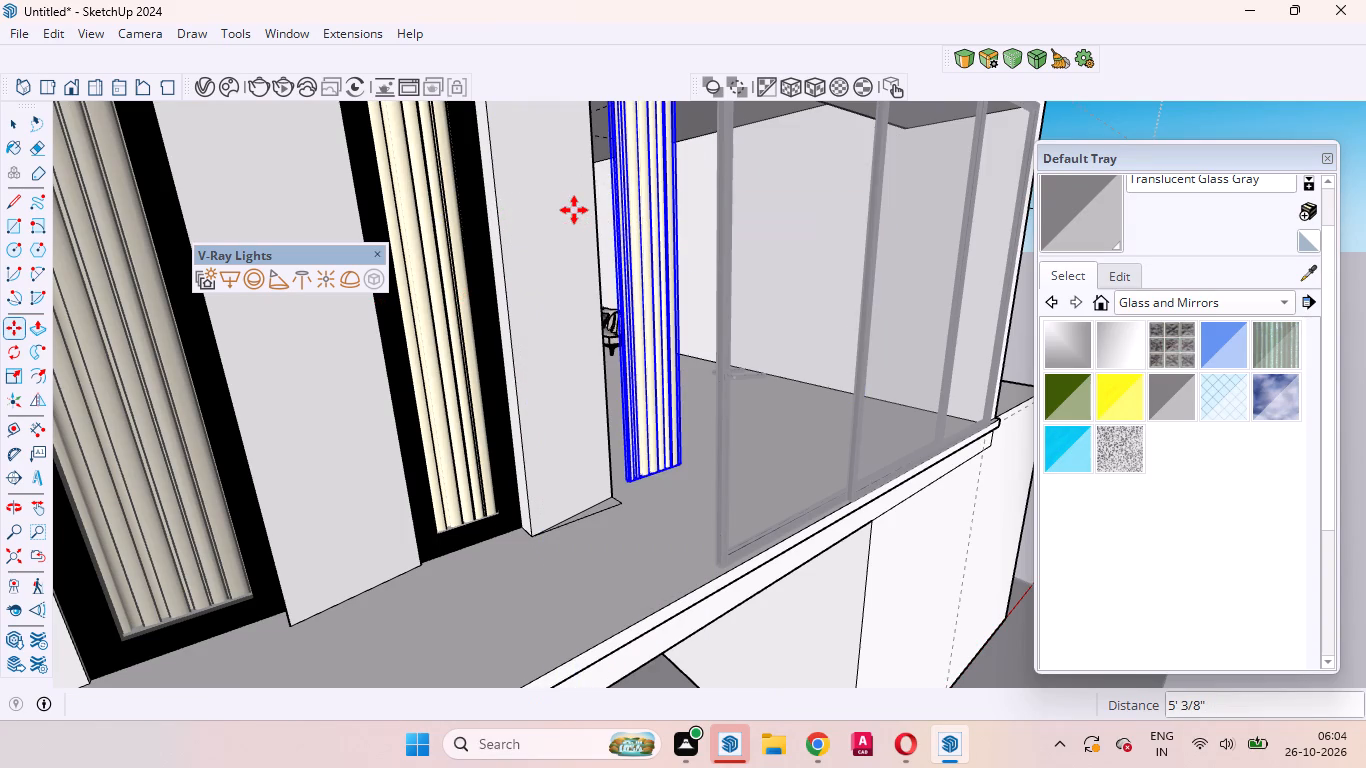
{"action": "key", "text": "space"}
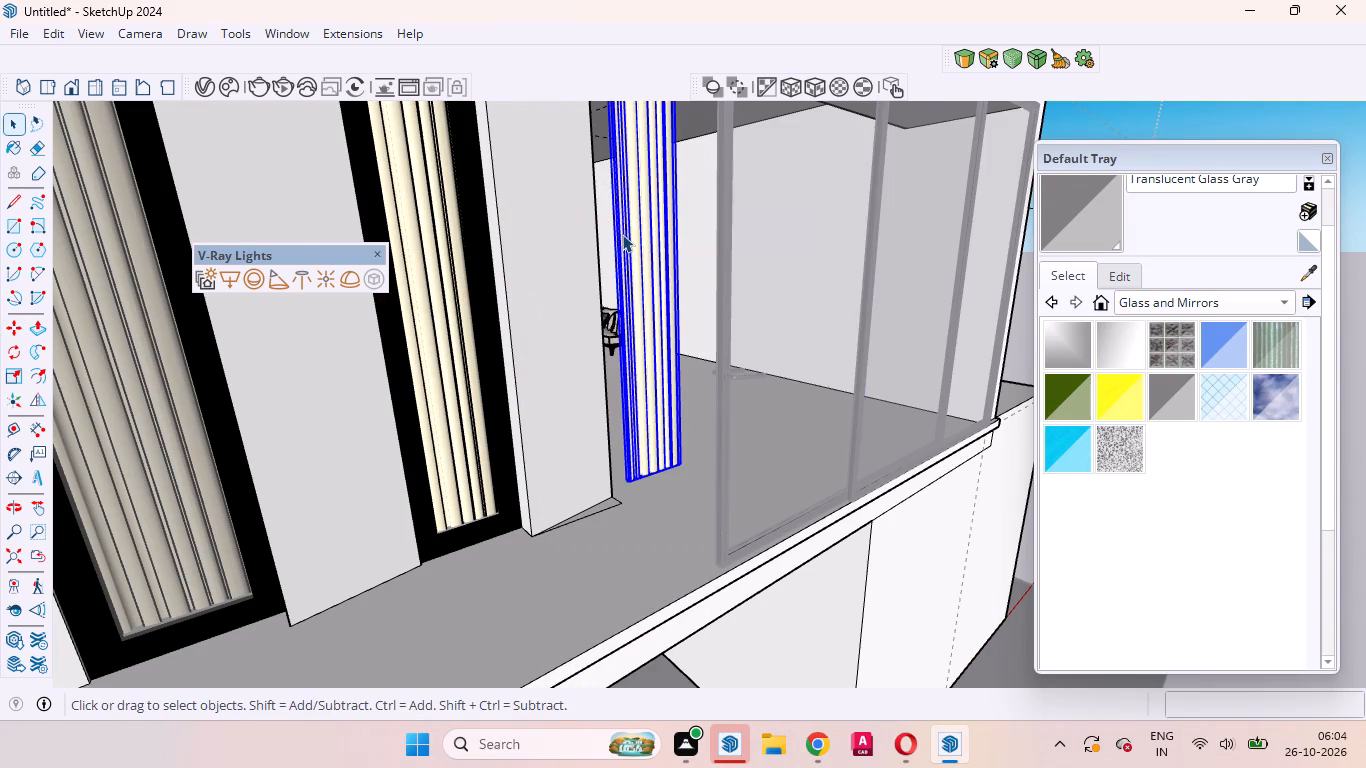
{"action": "scroll", "coordinate": [622, 234], "scroll_direction": "down", "scroll_amount": 6}
{"action": "scroll", "coordinate": [633, 172], "scroll_direction": "up", "scroll_amount": 4}
{"action": "middle_click_drag", "start_coordinate": [633, 172], "coordinate": [407, 309]}
{"action": "scroll", "coordinate": [633, 172], "scroll_direction": "up", "scroll_amount": 1}
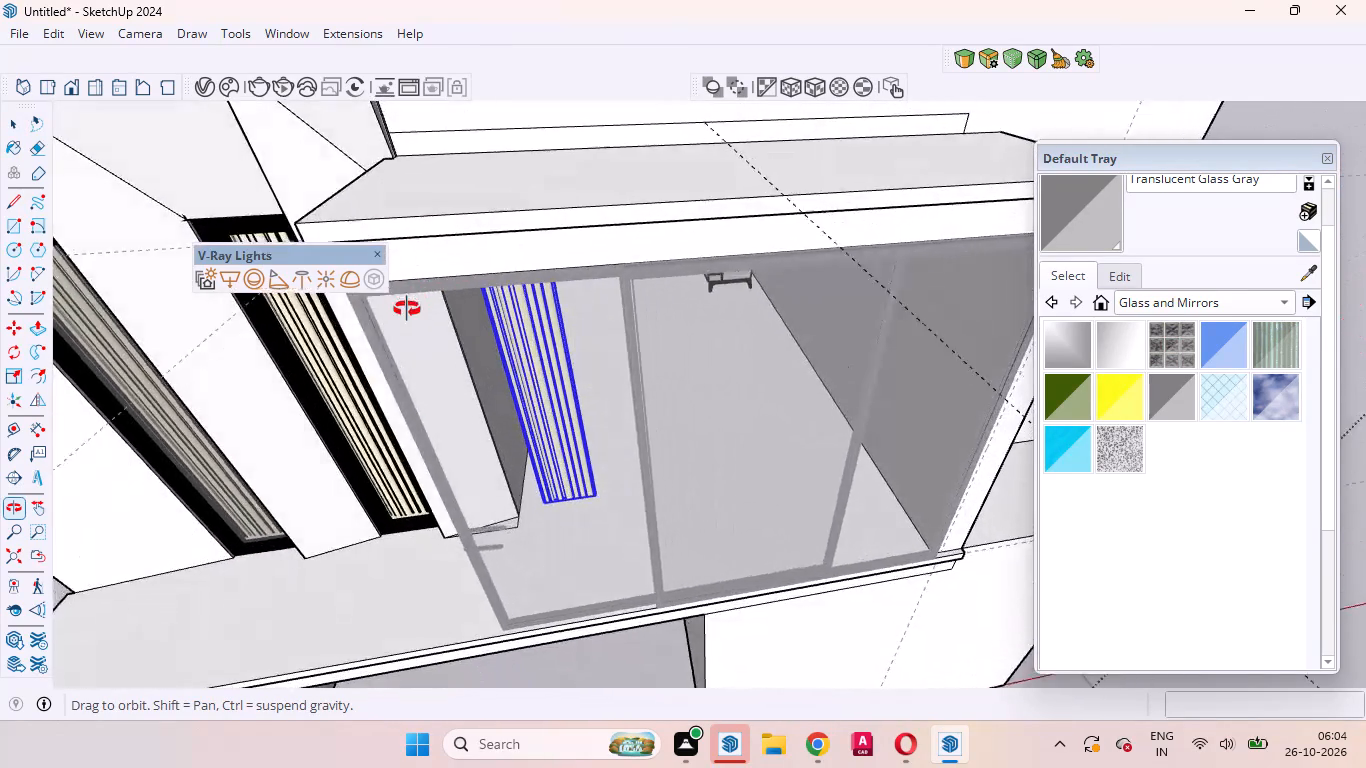
{"action": "middle_click_drag", "start_coordinate": [407, 309], "coordinate": [348, 304]}
{"action": "scroll", "coordinate": [348, 296], "scroll_direction": "down", "scroll_amount": 11}
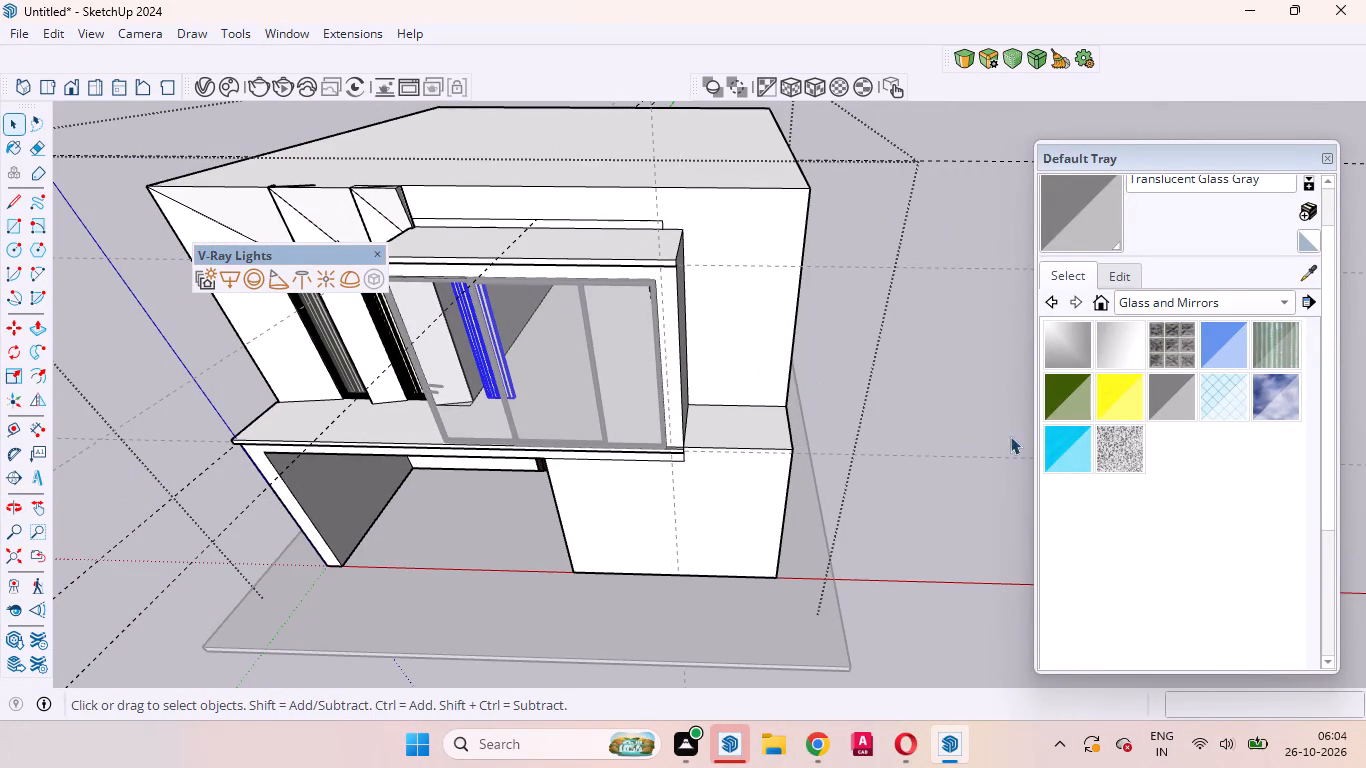
{"action": "left_click", "coordinate": [866, 377]}
{"action": "double_click", "coordinate": [867, 397]}
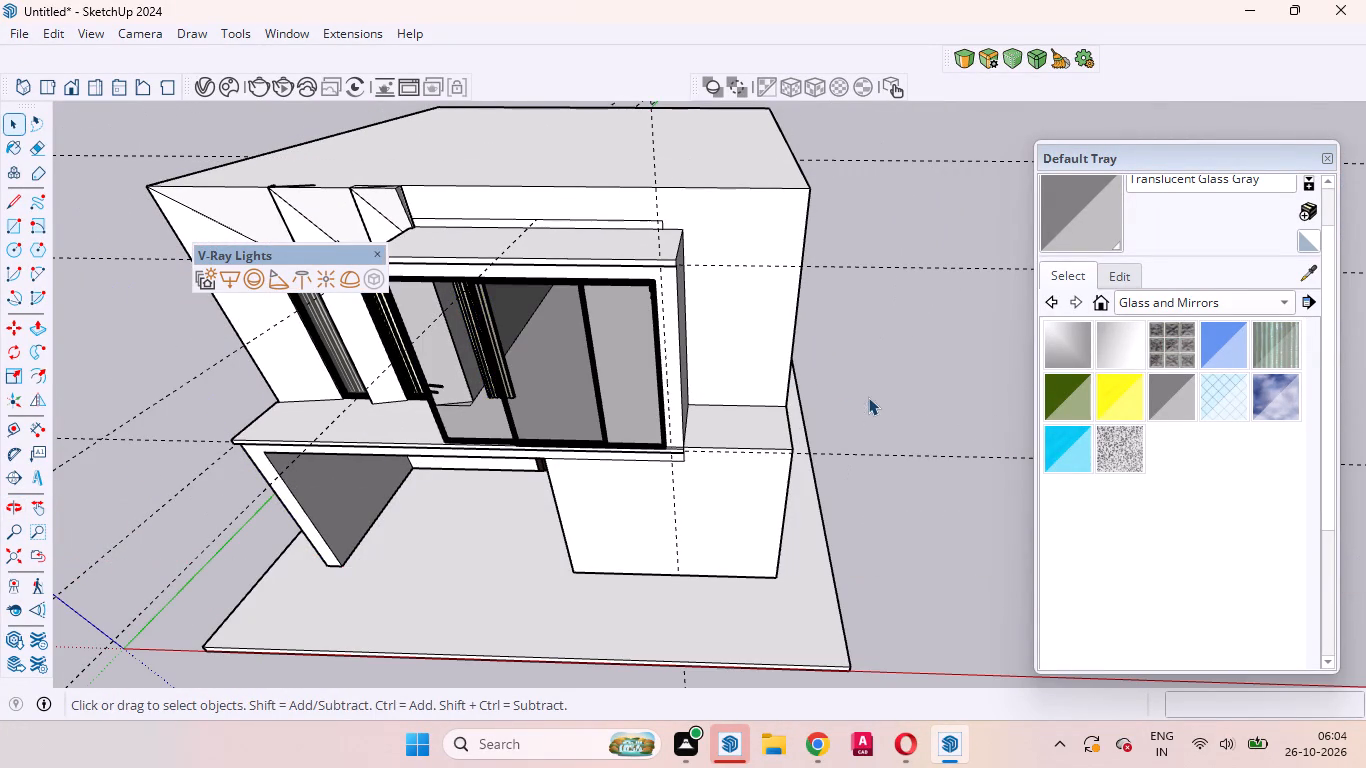
Move the sliding window about 11' 10 7/8" by its lower corner, away from the recess and out in front of the facade.
{"action": "scroll", "coordinate": [402, 421], "scroll_direction": "up", "scroll_amount": 14}
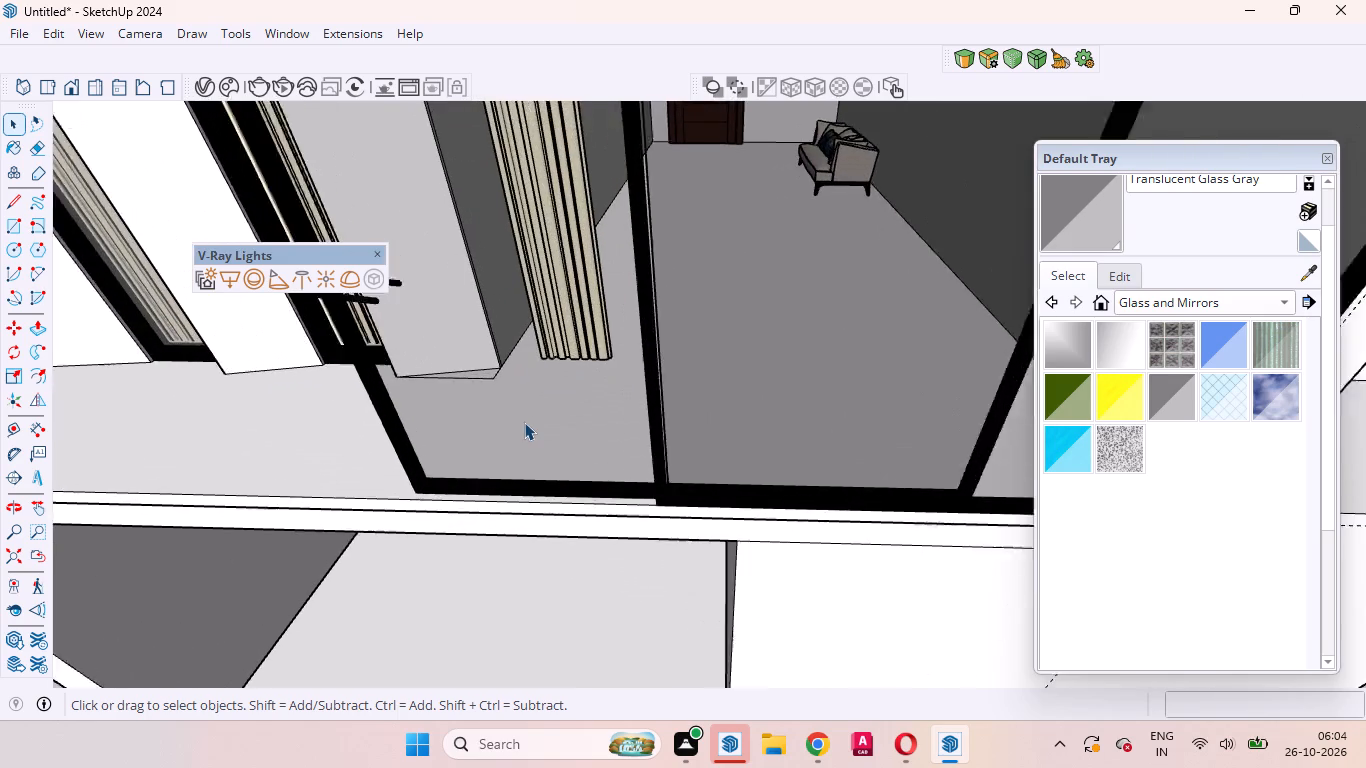
{"action": "scroll", "coordinate": [524, 423], "scroll_direction": "up", "scroll_amount": 1}
{"action": "middle_click_drag", "start_coordinate": [524, 423], "coordinate": [563, 305]}
{"action": "scroll", "coordinate": [537, 334], "scroll_direction": "down", "scroll_amount": 11}
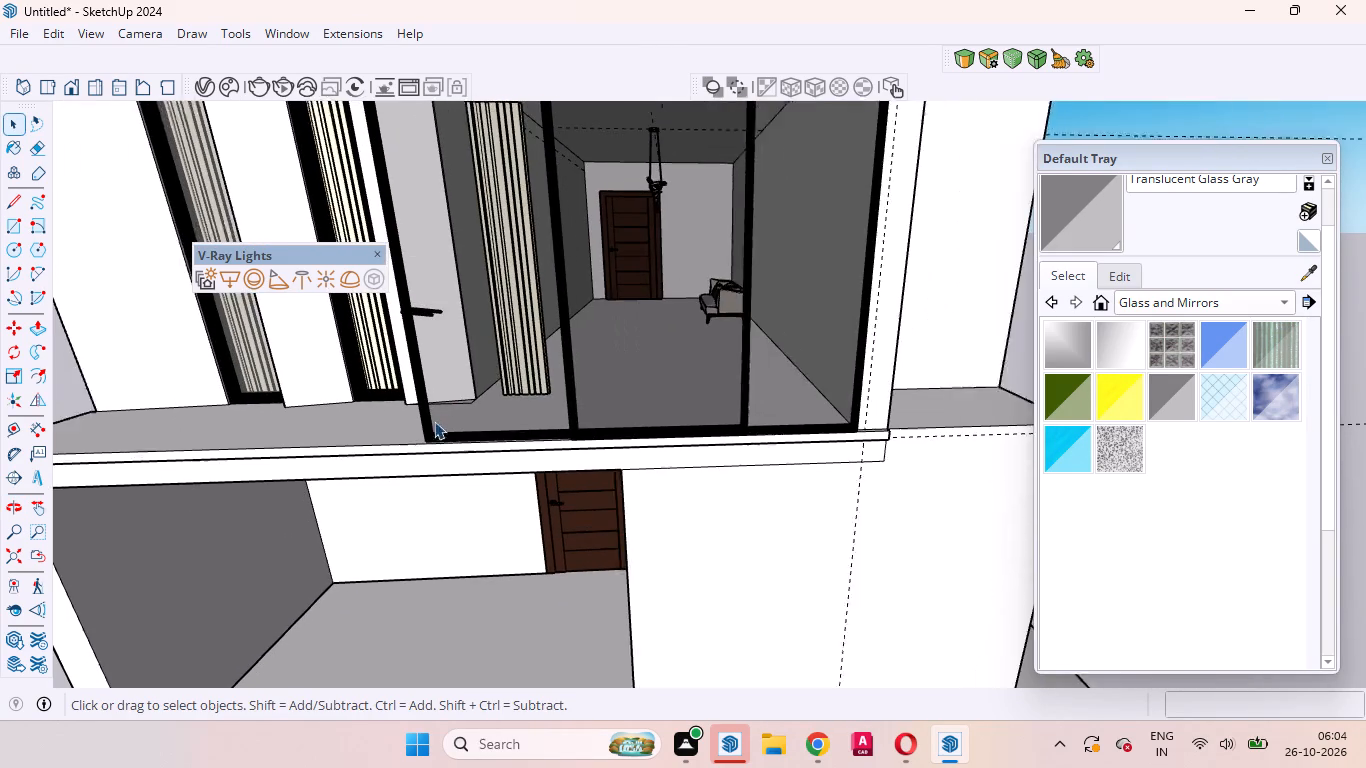
{"action": "left_click", "coordinate": [636, 377]}
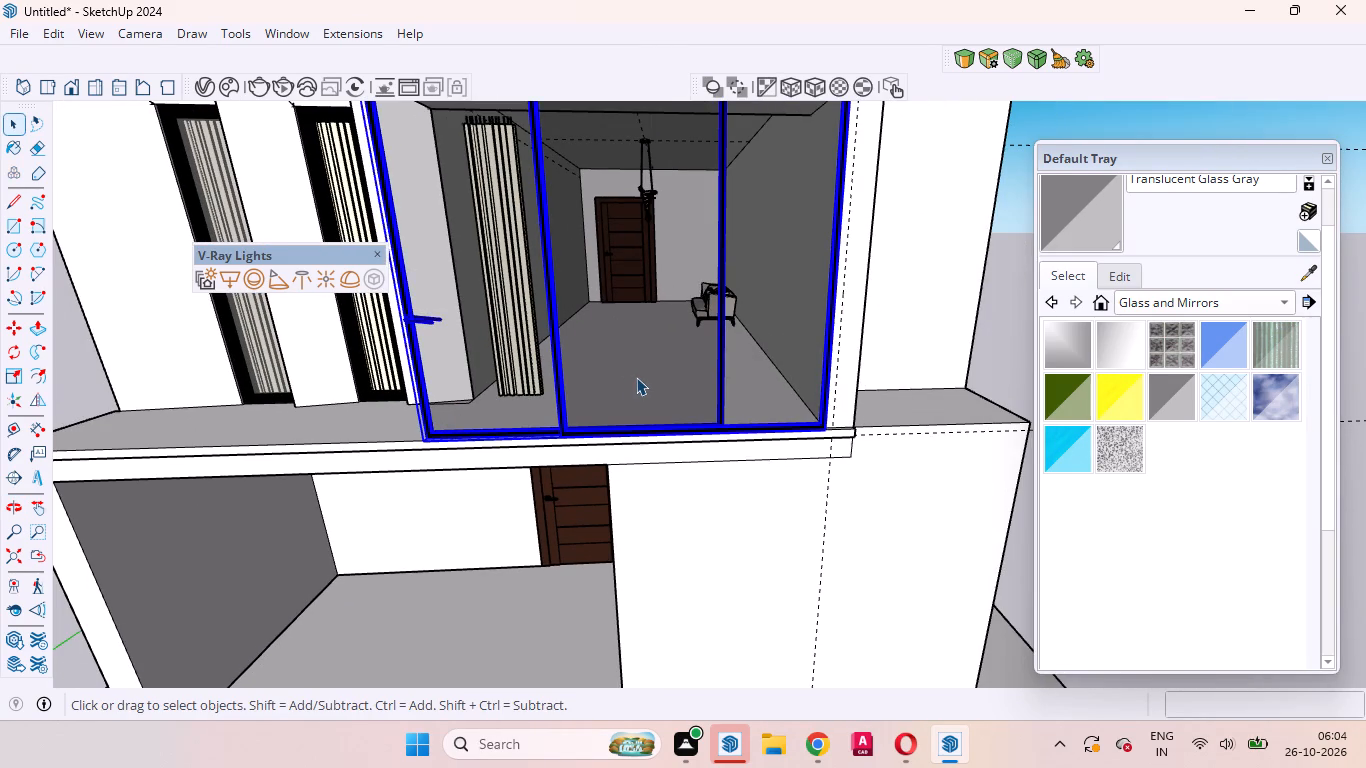
{"action": "key", "text": "m"}
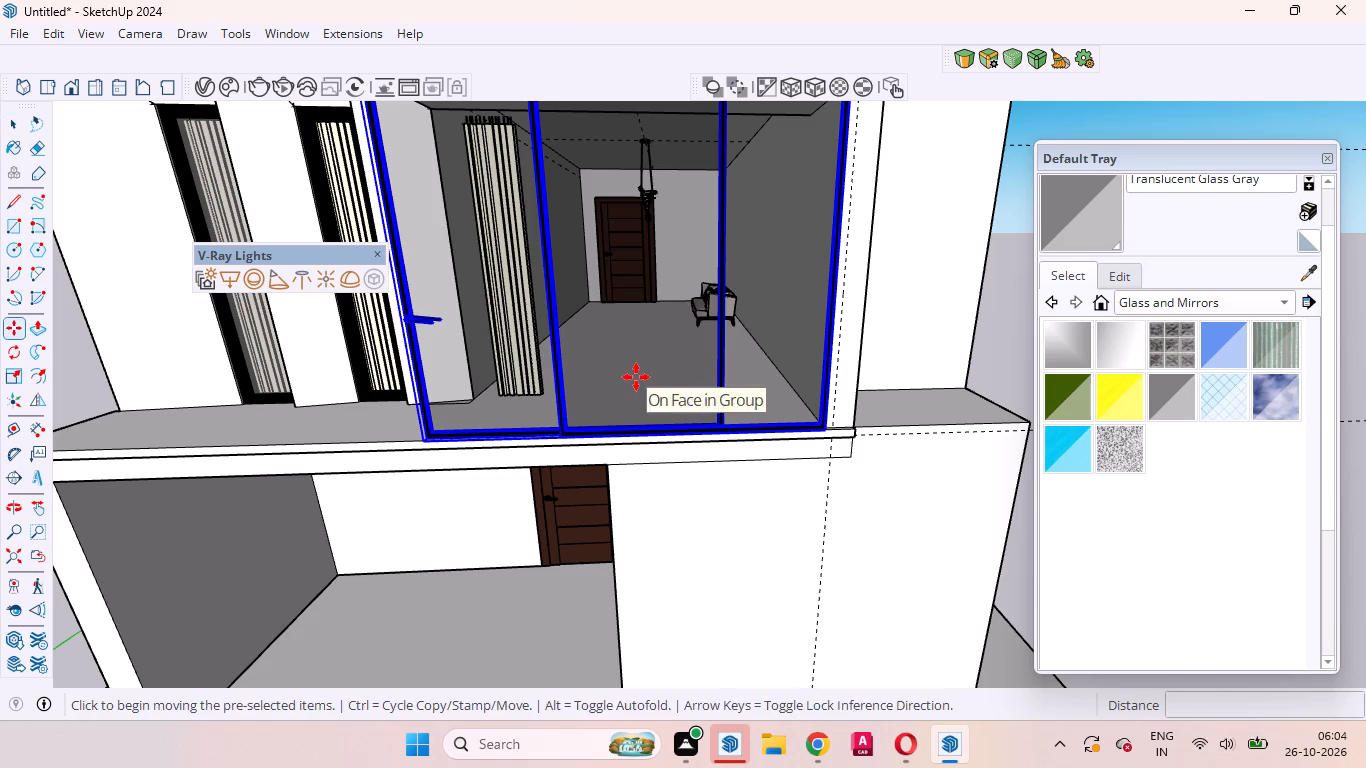
{"action": "left_click", "coordinate": [822, 427]}
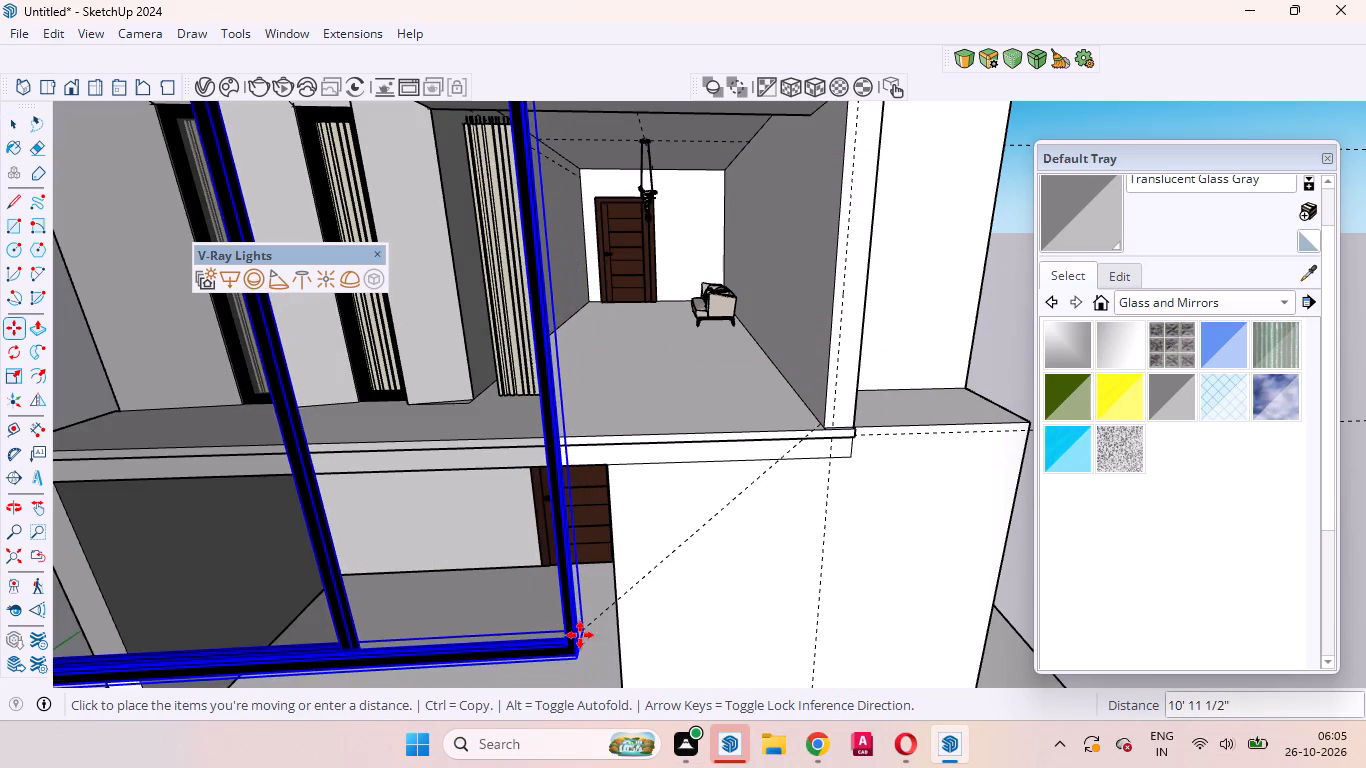
{"action": "left_click", "coordinate": [530, 667]}
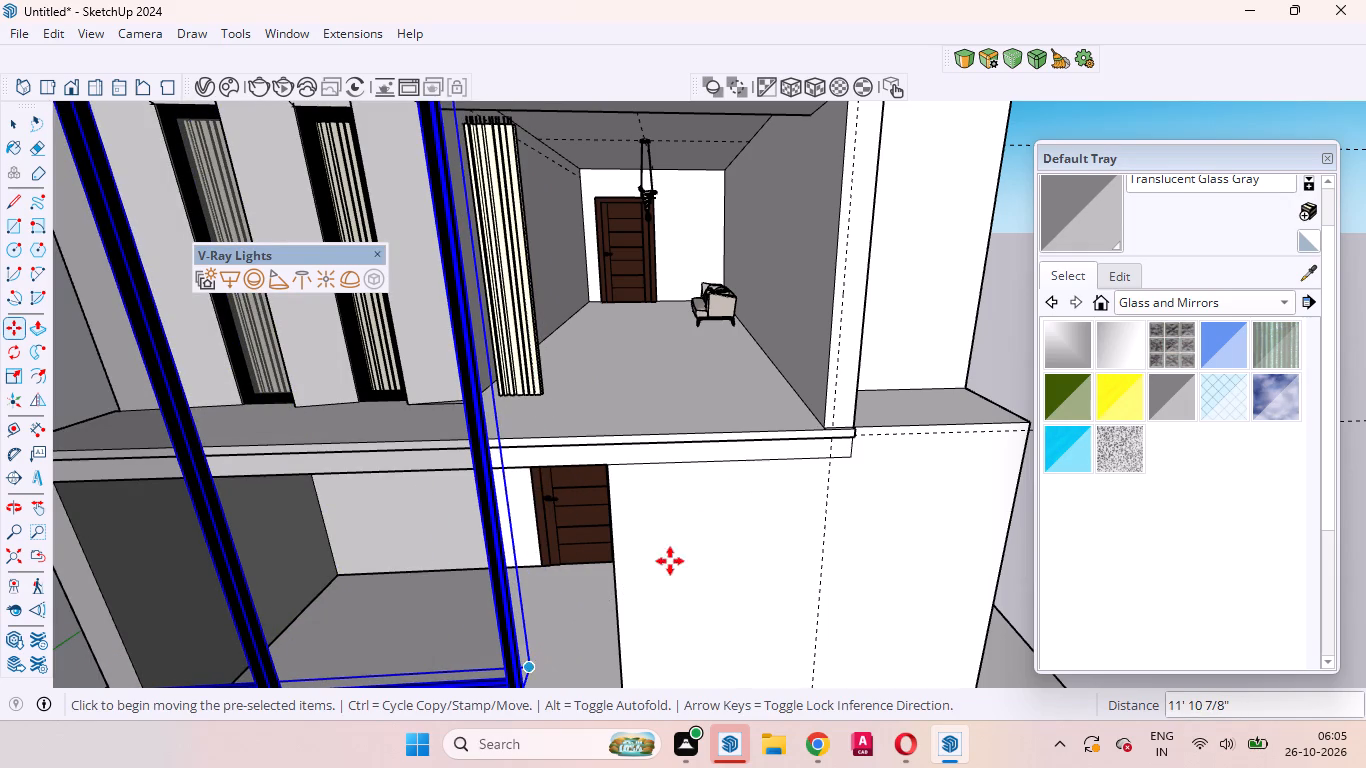
{"action": "key", "text": "space"}
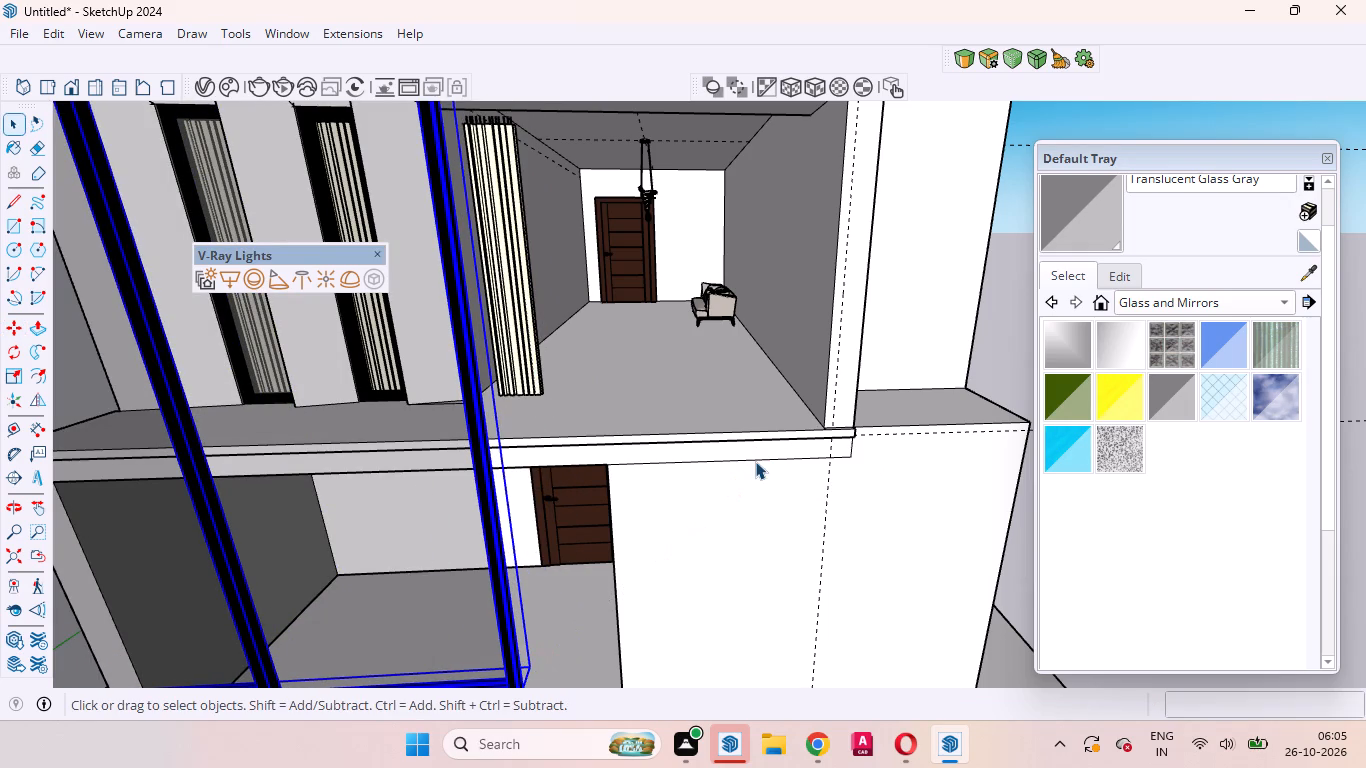
Move the sliding window farther aside past the narrow facade windows, leaving the recess and its curtain copy unobstructed.
{"action": "scroll", "coordinate": [815, 461], "scroll_direction": "down", "scroll_amount": 8}
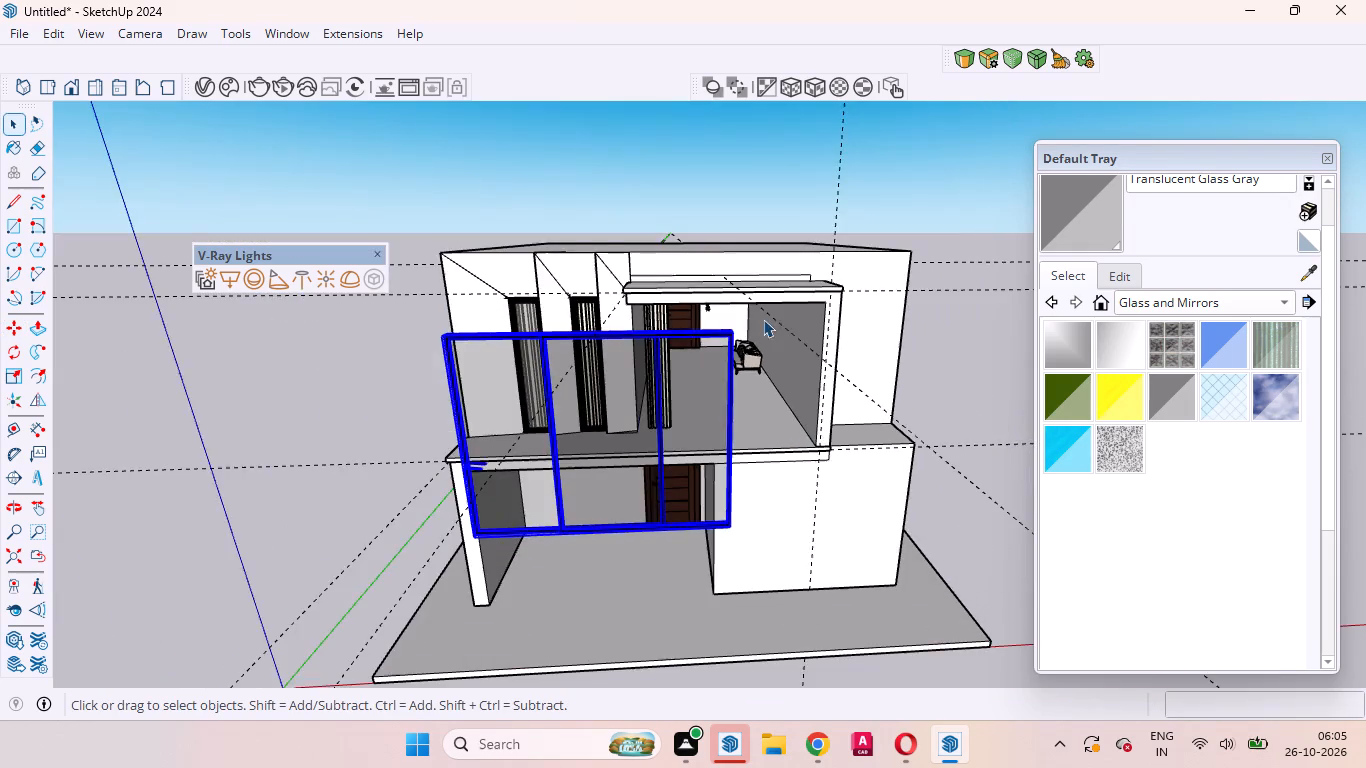
{"action": "scroll", "coordinate": [740, 297], "scroll_direction": "up", "scroll_amount": 10}
{"action": "middle_click_drag", "start_coordinate": [738, 374], "coordinate": [725, 335]}
{"action": "scroll", "coordinate": [738, 353], "scroll_direction": "down", "scroll_amount": 6}
{"action": "scroll", "coordinate": [632, 359], "scroll_direction": "up", "scroll_amount": 3}
{"action": "scroll", "coordinate": [645, 368], "scroll_direction": "down", "scroll_amount": 8}
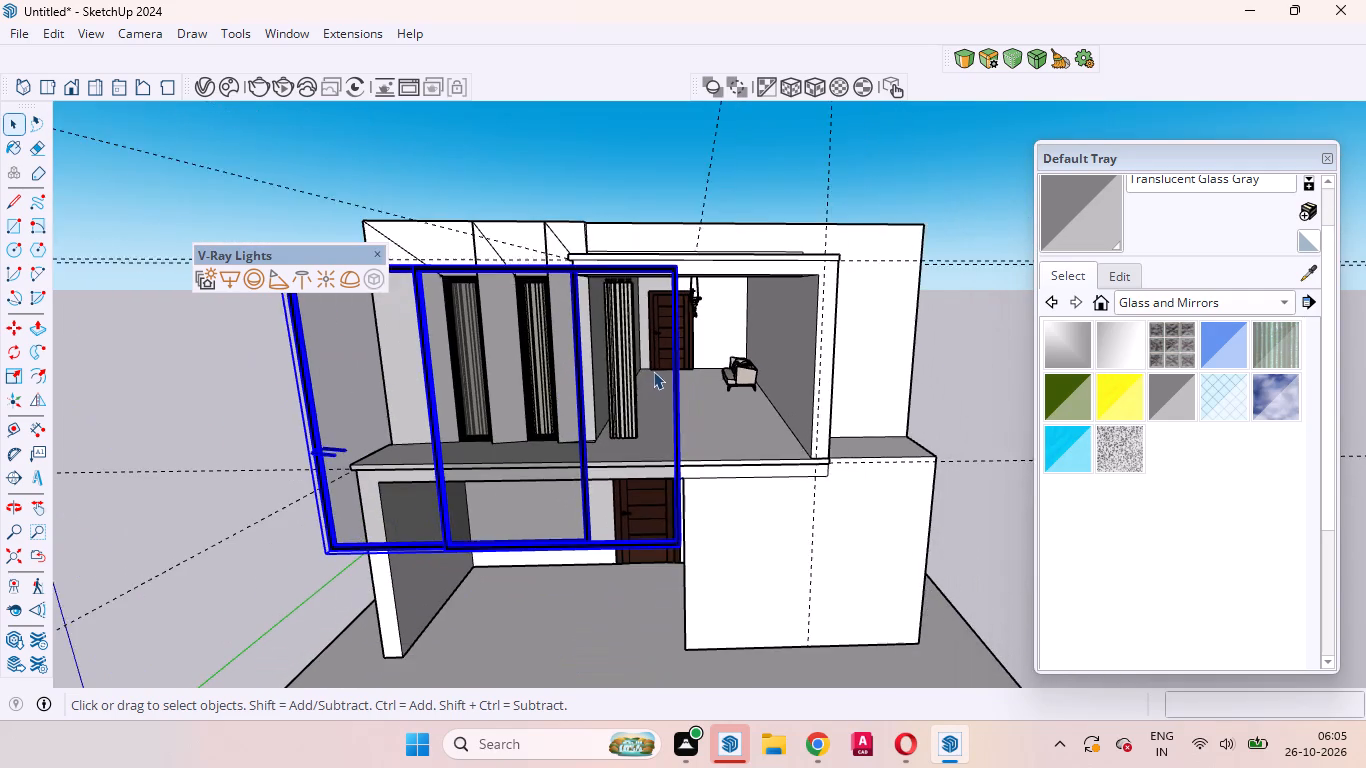
{"action": "key", "text": "m"}
{"action": "left_click", "coordinate": [665, 395]}
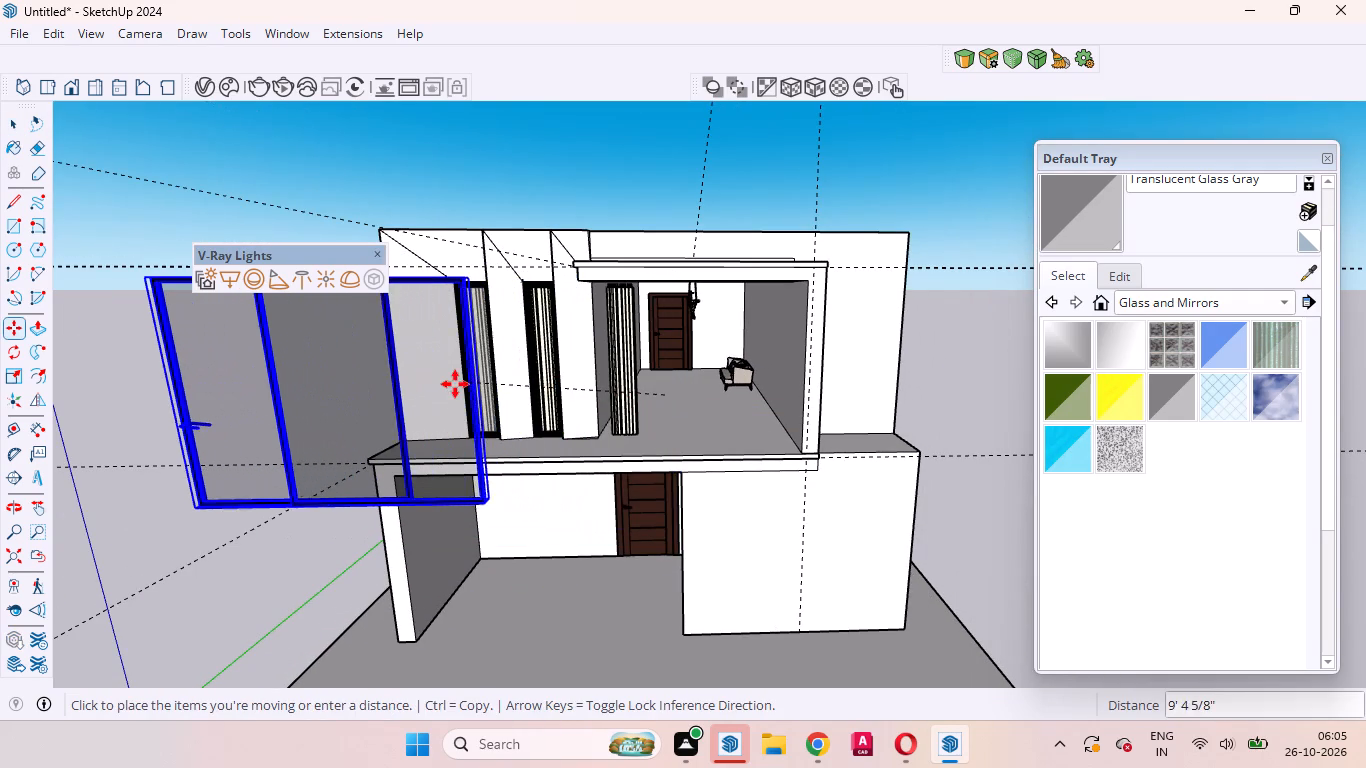
{"action": "left_click", "coordinate": [411, 396]}
{"action": "key", "text": "space"}
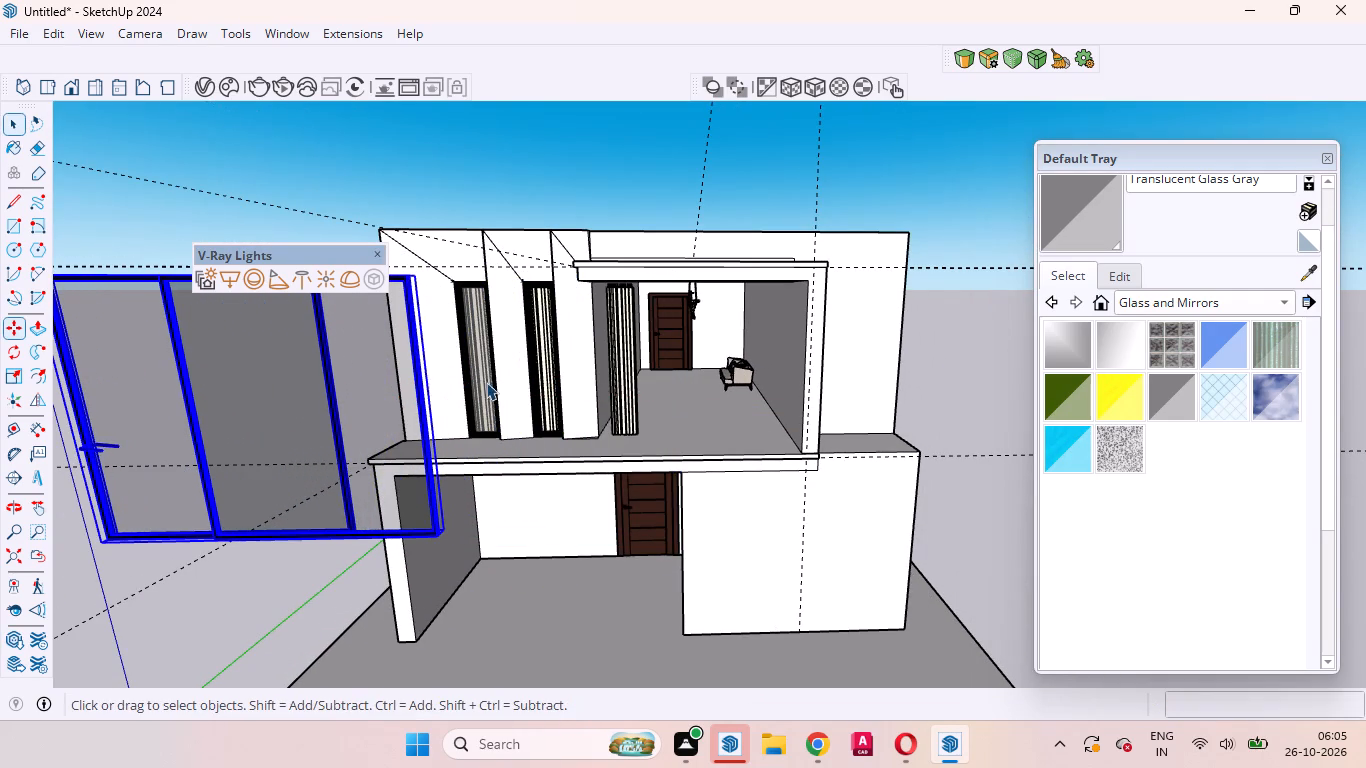
Widen the curtain copy in the recess to about 1.23 along the red axis, toward the side wall by the narrow windows.
{"action": "scroll", "coordinate": [573, 347], "scroll_direction": "up", "scroll_amount": 9}
{"action": "middle_click_drag", "start_coordinate": [628, 356], "coordinate": [617, 284]}
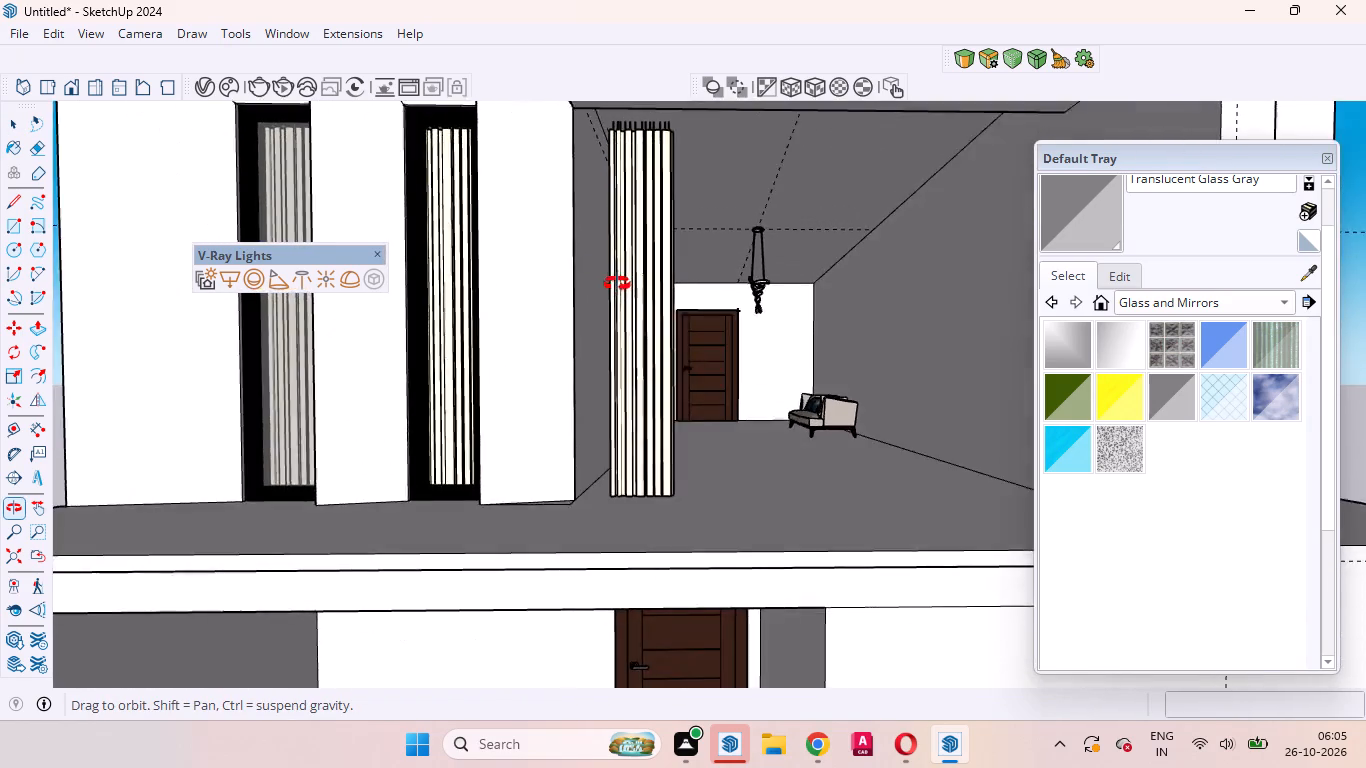
{"action": "middle_click_drag", "start_coordinate": [617, 284], "coordinate": [549, 384]}
{"action": "scroll", "coordinate": [553, 385], "scroll_direction": "up", "scroll_amount": 6}
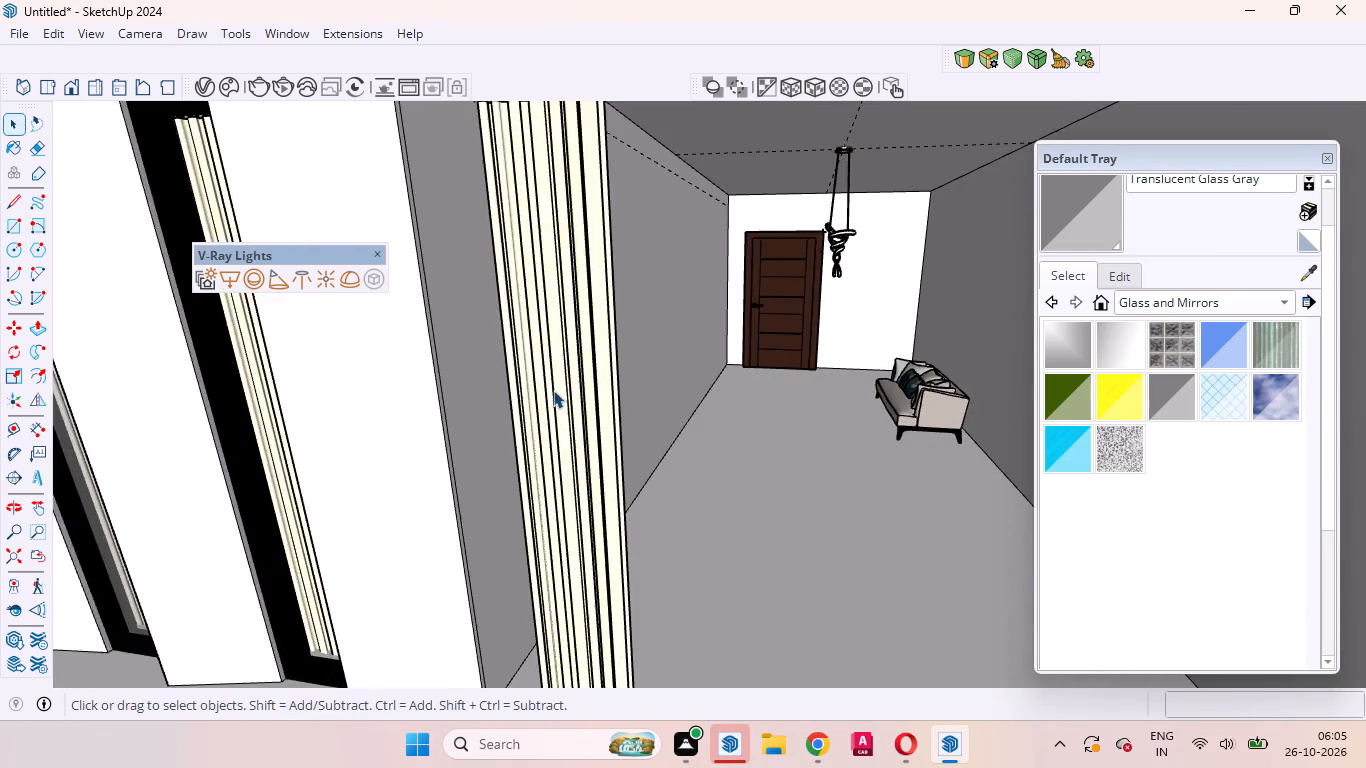
{"action": "scroll", "coordinate": [555, 394], "scroll_direction": "down", "scroll_amount": 5}
{"action": "scroll", "coordinate": [555, 394], "scroll_direction": "up", "scroll_amount": 1}
{"action": "middle_click_drag", "start_coordinate": [555, 394], "coordinate": [538, 304]}
{"action": "scroll", "coordinate": [577, 399], "scroll_direction": "down", "scroll_amount": 2}
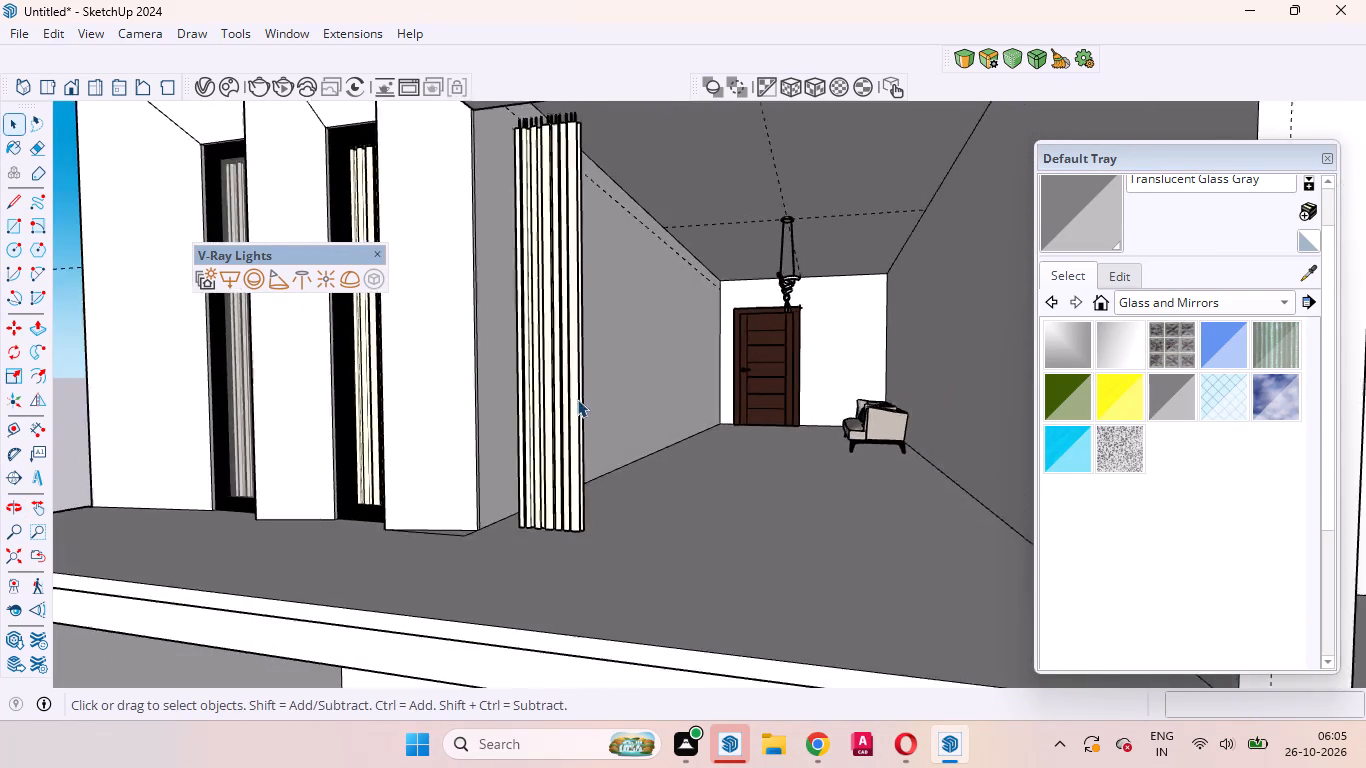
{"action": "scroll", "coordinate": [577, 399], "scroll_direction": "down", "scroll_amount": 3}
{"action": "scroll", "coordinate": [582, 359], "scroll_direction": "up", "scroll_amount": 7}
{"action": "scroll", "coordinate": [584, 379], "scroll_direction": "down", "scroll_amount": 5}
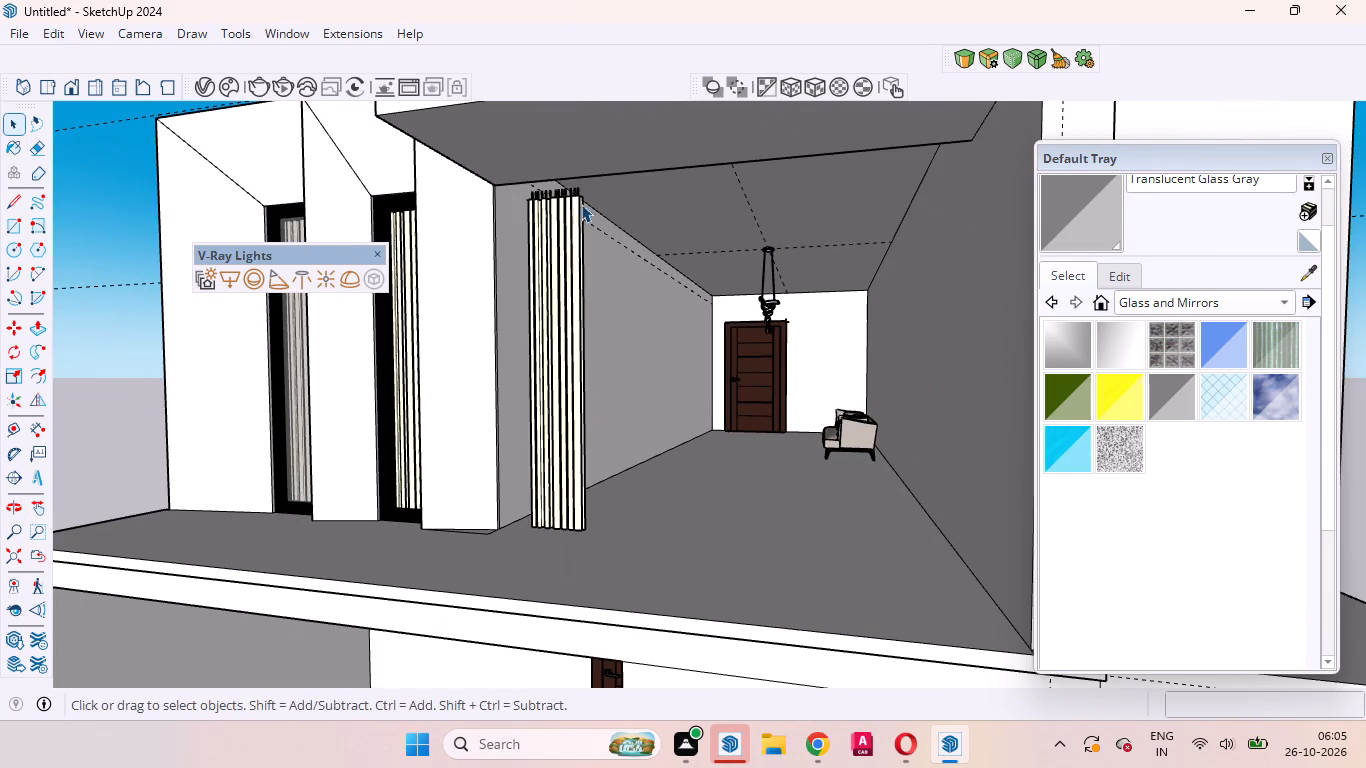
{"action": "scroll", "coordinate": [615, 171], "scroll_direction": "up", "scroll_amount": 10}
{"action": "middle_click_drag", "start_coordinate": [551, 259], "coordinate": [469, 227]}
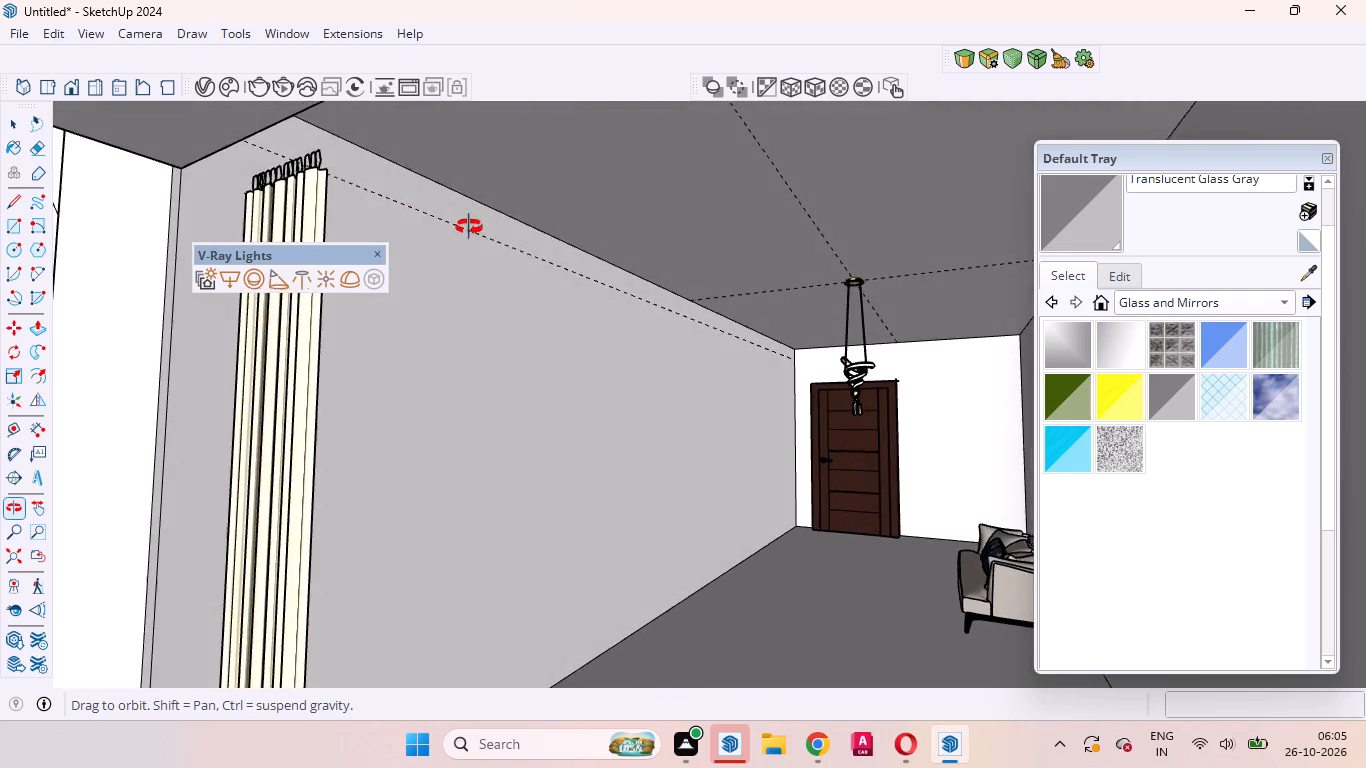
{"action": "middle_click_drag", "start_coordinate": [469, 227], "coordinate": [563, 239]}
{"action": "scroll", "coordinate": [563, 239], "scroll_direction": "up", "scroll_amount": 1}
{"action": "scroll", "coordinate": [579, 249], "scroll_direction": "down", "scroll_amount": 10}
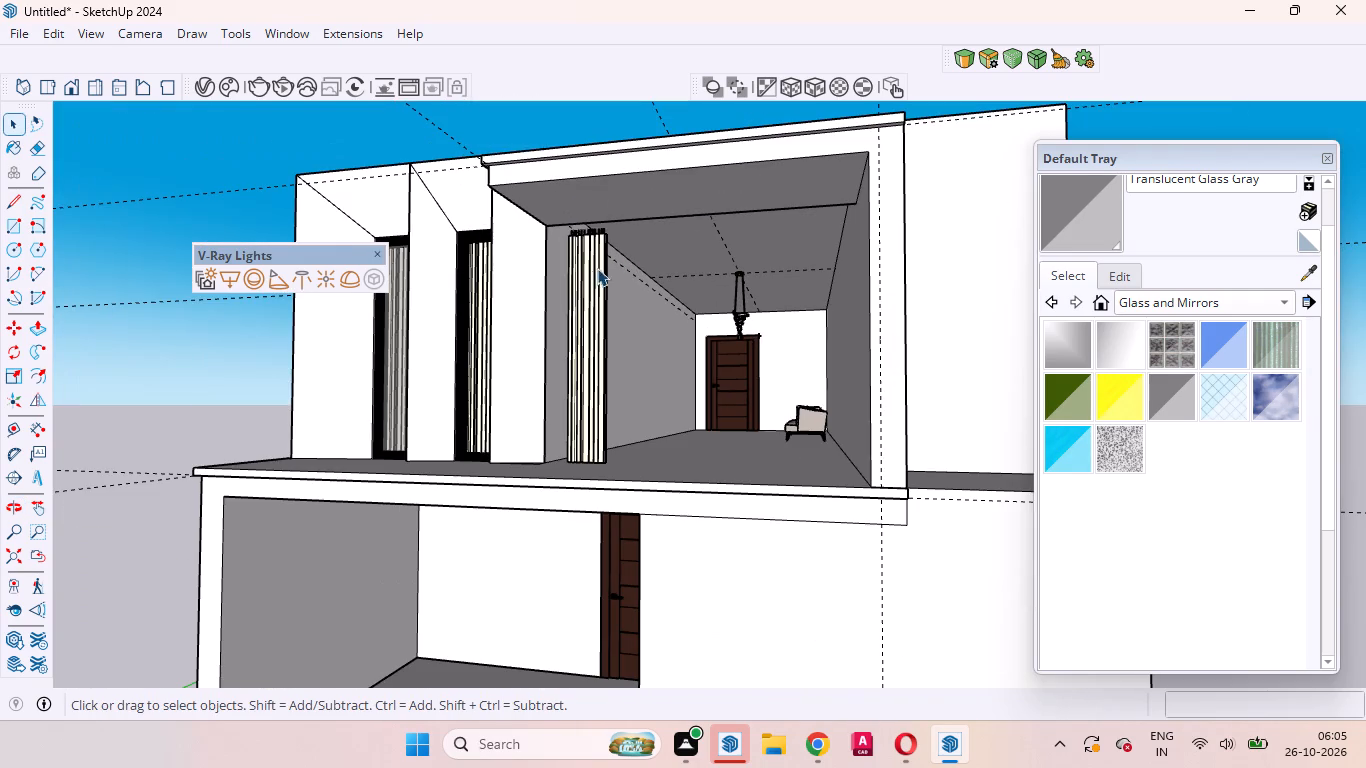
{"action": "left_click", "coordinate": [577, 297]}
{"action": "scroll", "coordinate": [580, 292], "scroll_direction": "up", "scroll_amount": 4}
{"action": "triple_click", "coordinate": [586, 306]}
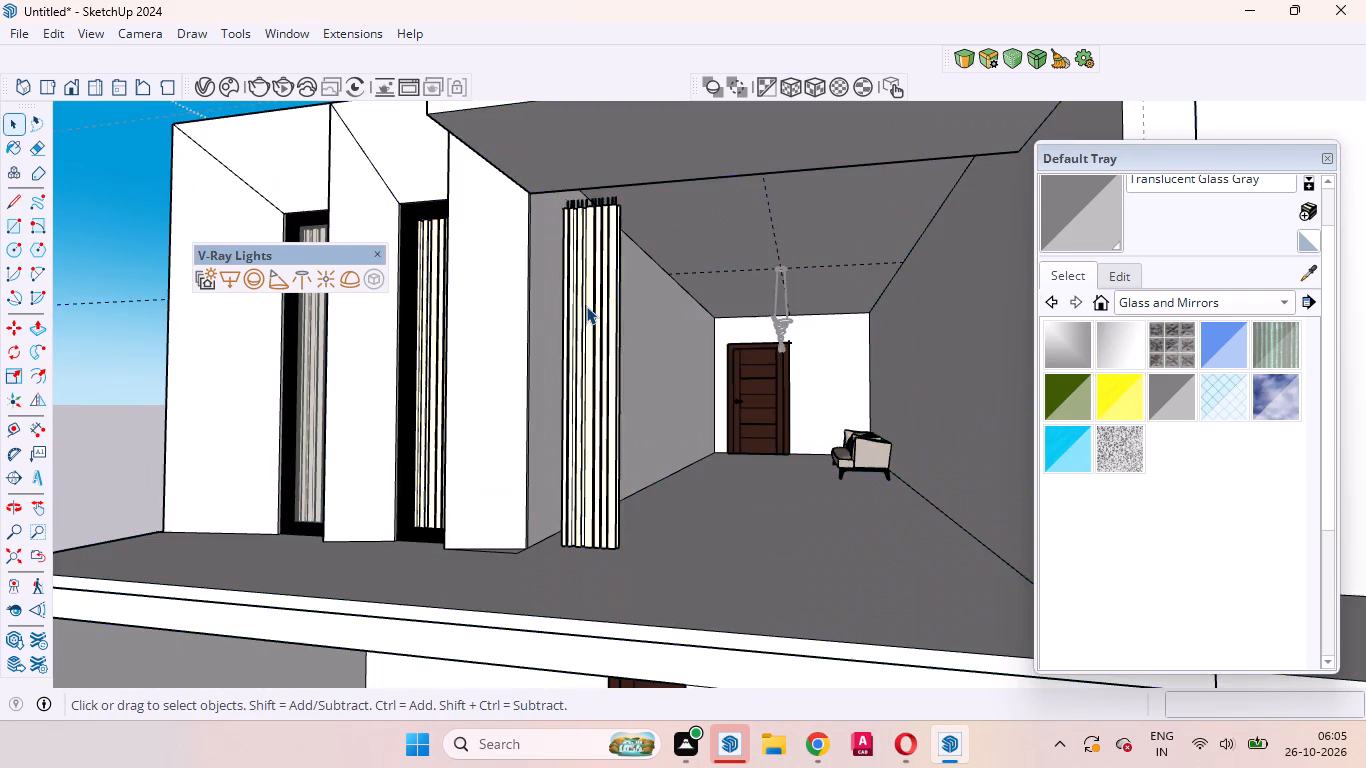
{"action": "scroll", "coordinate": [586, 308], "scroll_direction": "up", "scroll_amount": 2}
{"action": "middle_click_drag", "start_coordinate": [586, 308], "coordinate": [708, 322]}
{"action": "scroll", "coordinate": [708, 322], "scroll_direction": "up", "scroll_amount": 1}
{"action": "key", "text": "s"}
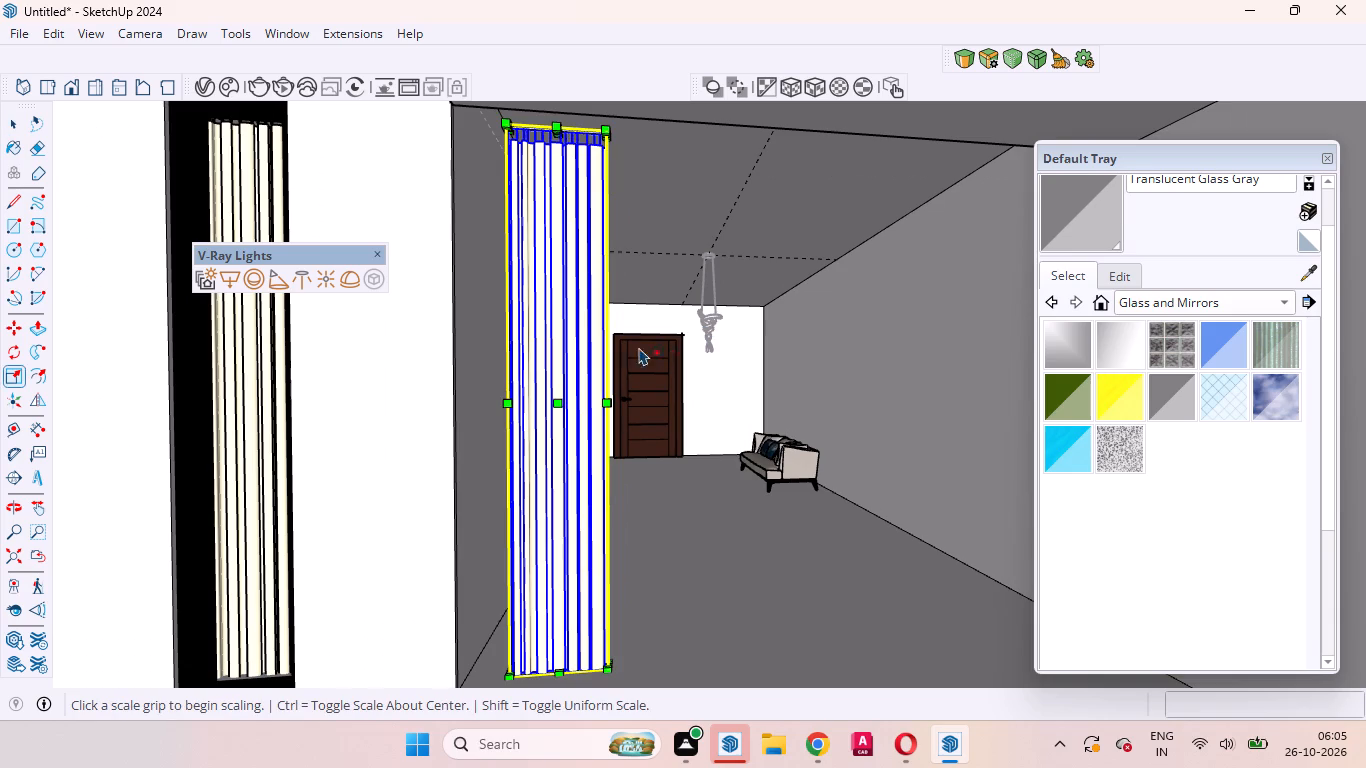
{"action": "scroll", "coordinate": [482, 400], "scroll_direction": "up", "scroll_amount": 3}
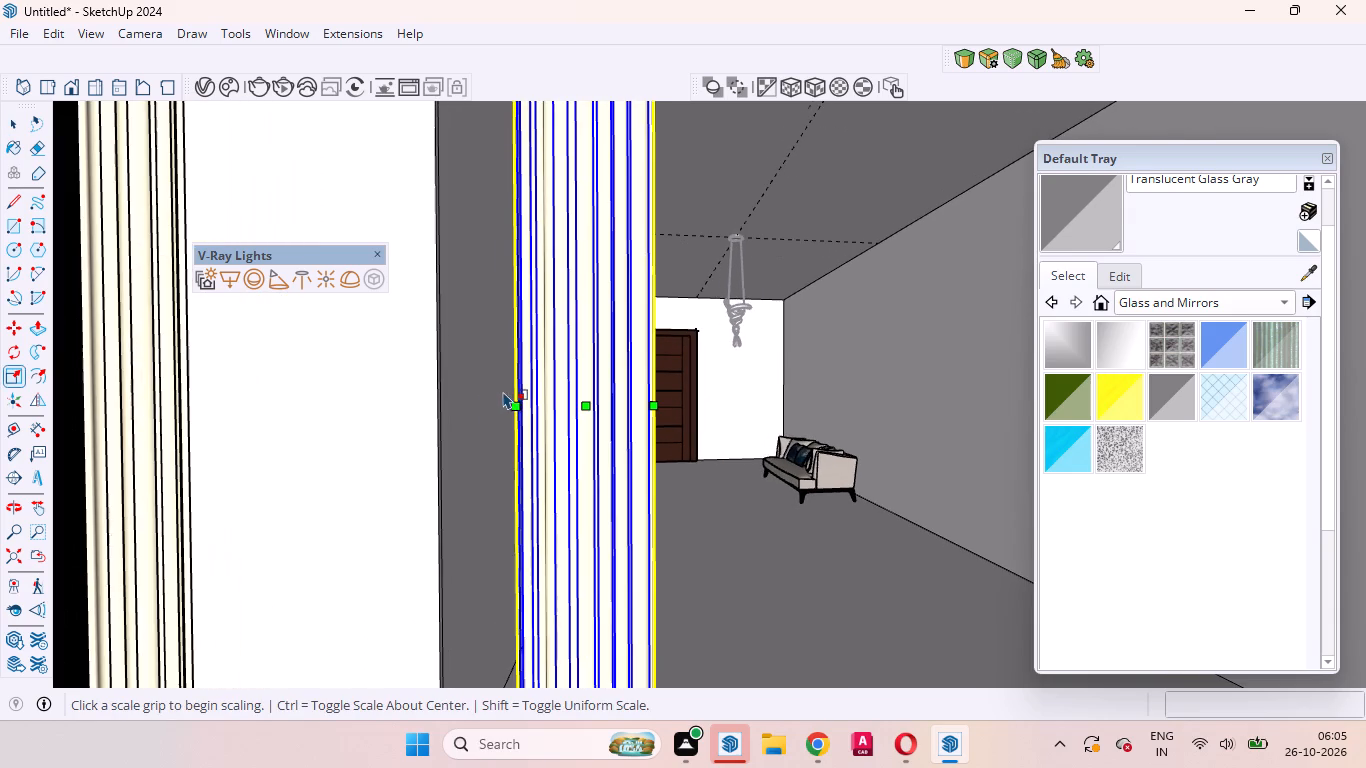
{"action": "scroll", "coordinate": [513, 401], "scroll_direction": "up", "scroll_amount": 8}
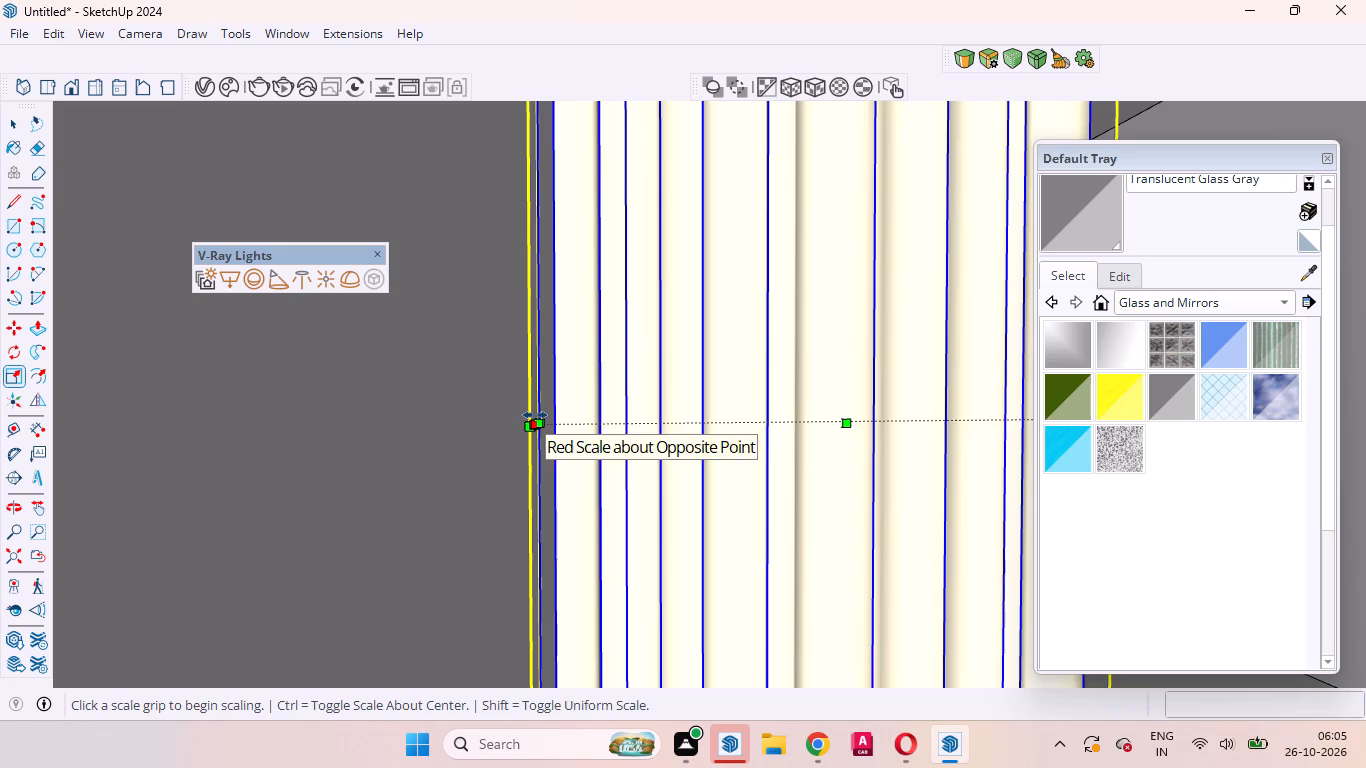
{"action": "left_click", "coordinate": [535, 415]}
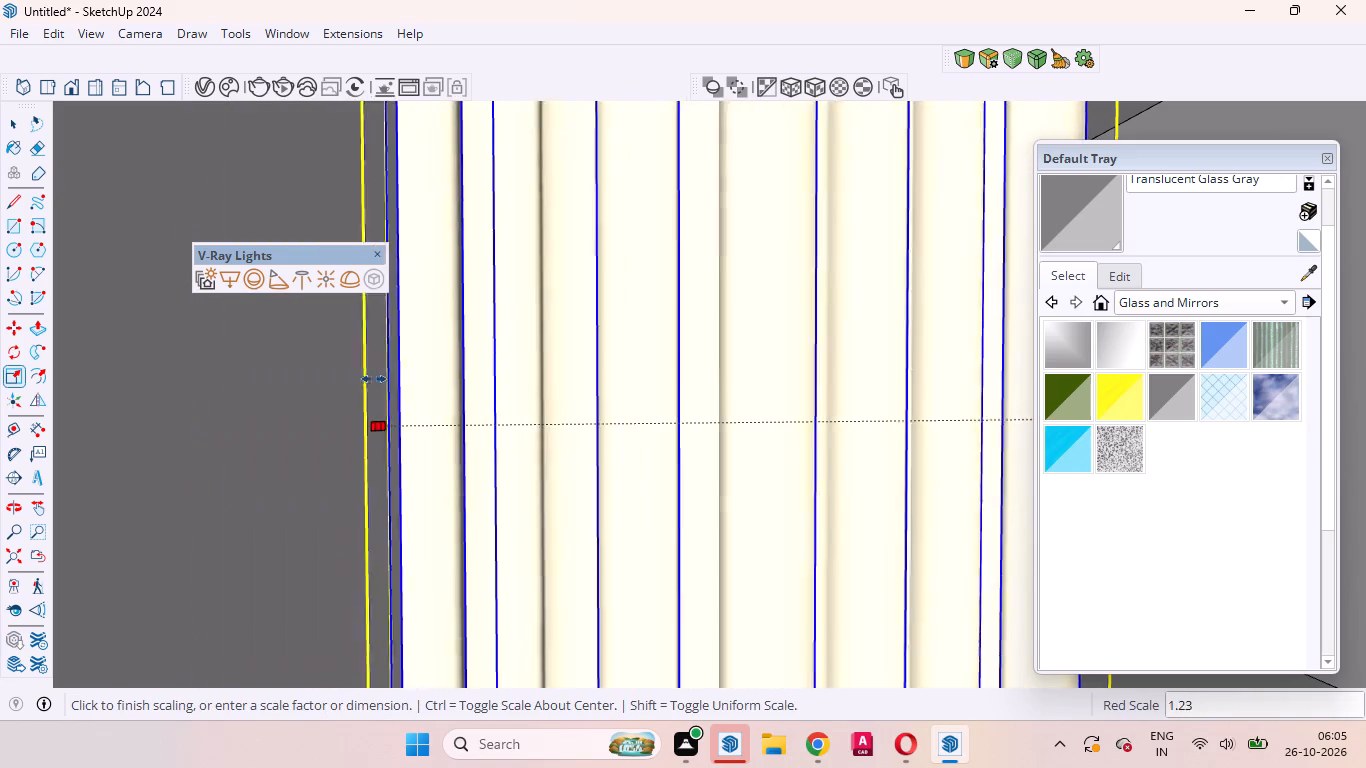
{"action": "left_click", "coordinate": [374, 379]}
Stretch the recess curtain upward to about 1.15 along the blue axis so its top passes the opening's upper edge.
{"action": "scroll", "coordinate": [382, 396], "scroll_direction": "down", "scroll_amount": 14}
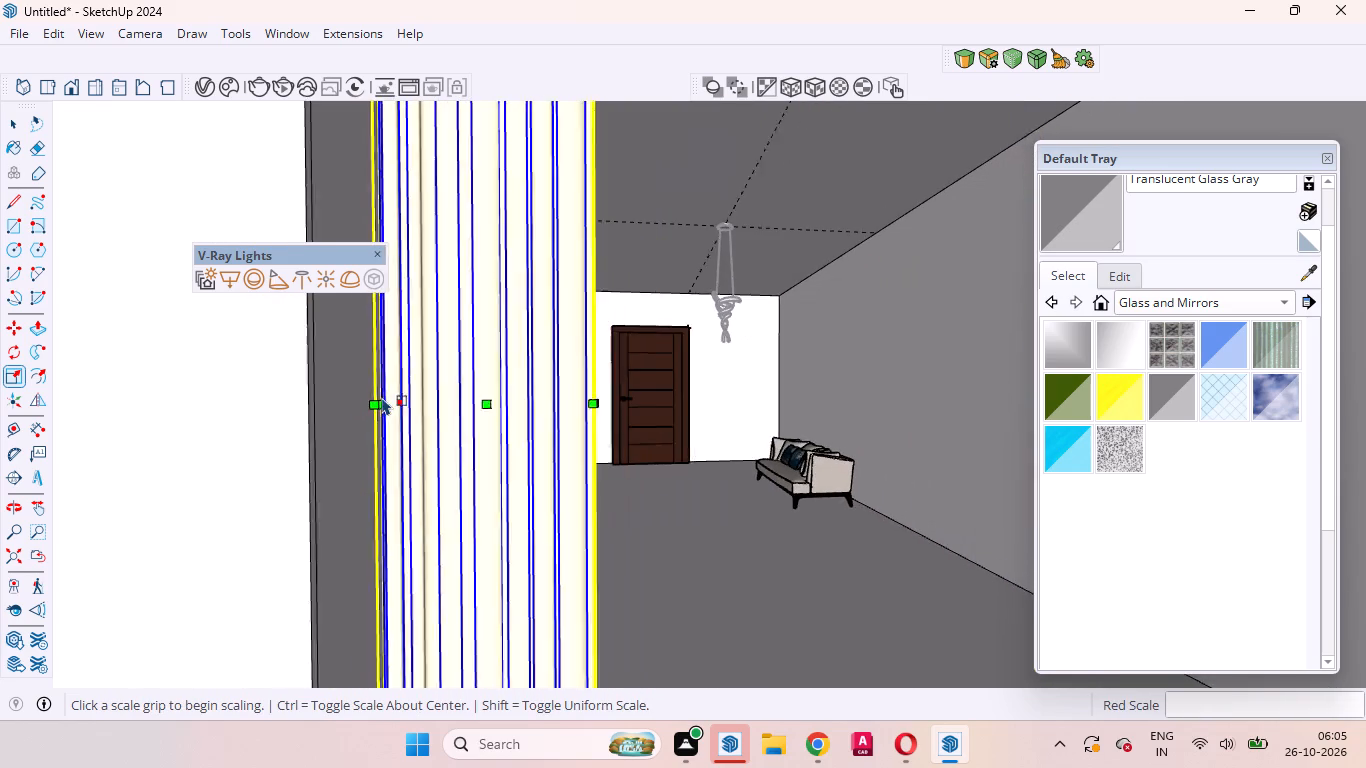
{"action": "scroll", "coordinate": [509, 380], "scroll_direction": "down", "scroll_amount": 11}
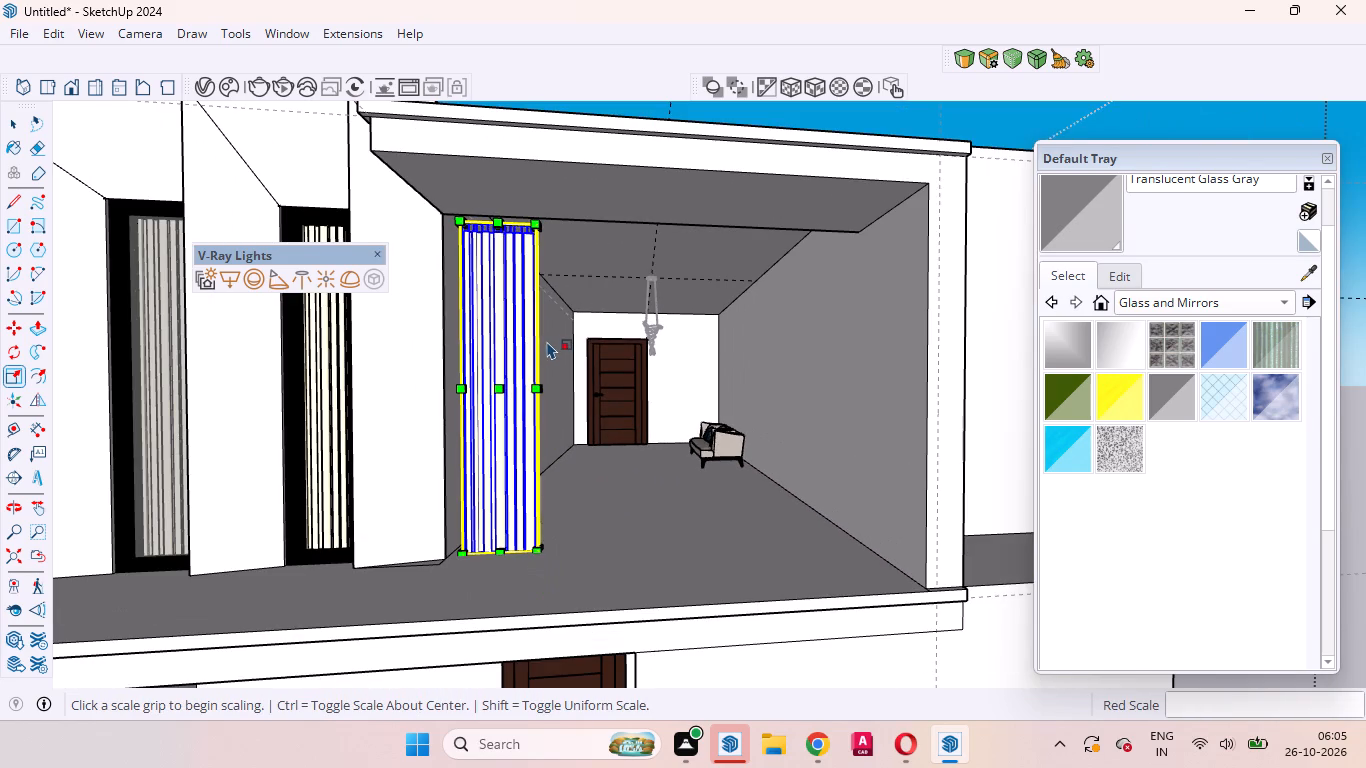
{"action": "scroll", "coordinate": [518, 264], "scroll_direction": "up", "scroll_amount": 12}
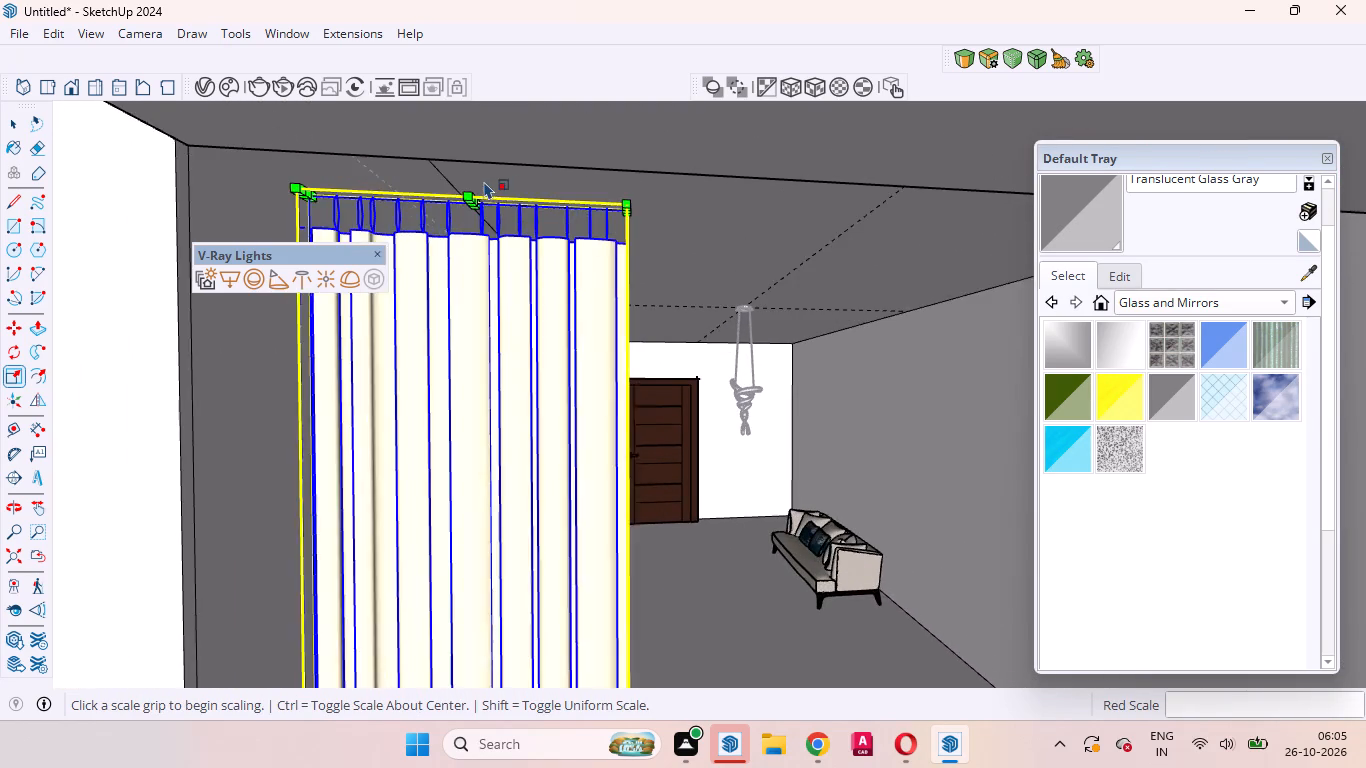
{"action": "scroll", "coordinate": [484, 181], "scroll_direction": "up", "scroll_amount": 2}
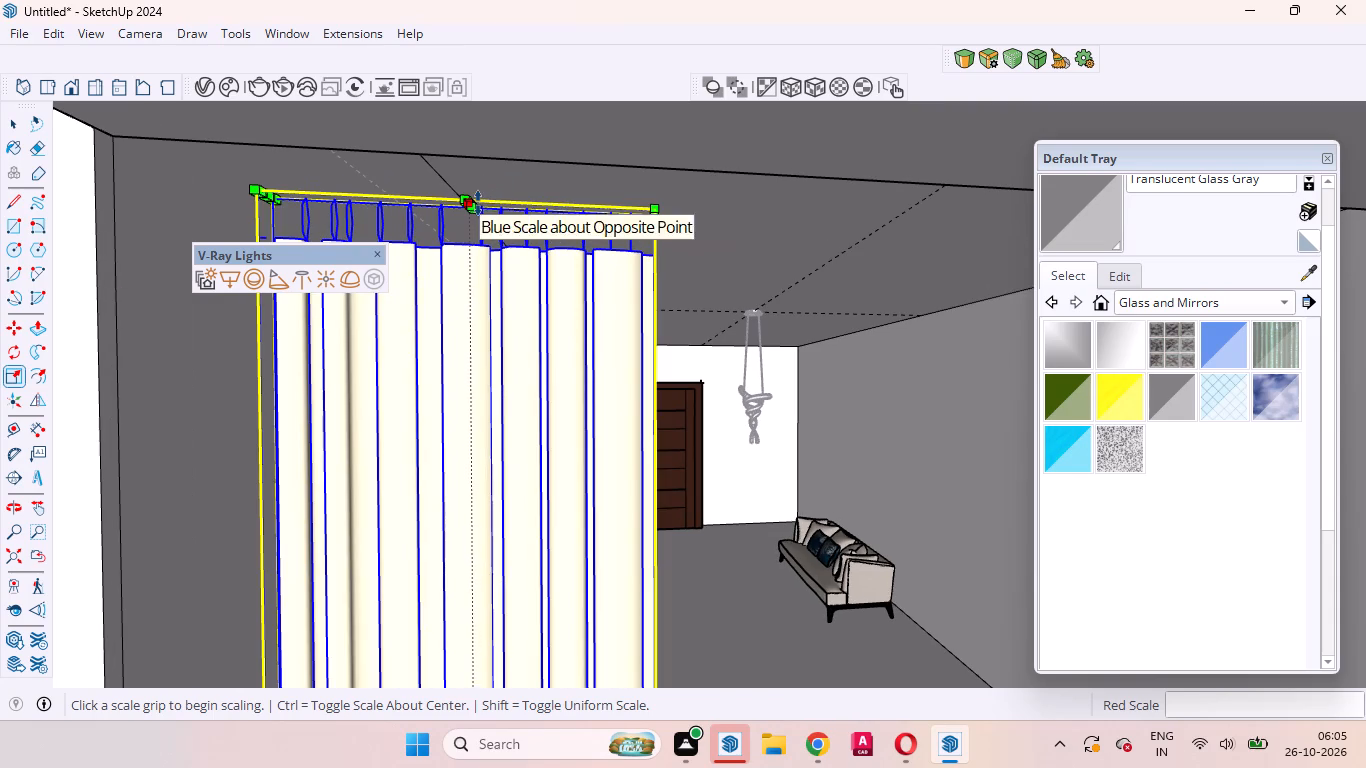
{"action": "left_click", "coordinate": [478, 203]}
{"action": "left_click", "coordinate": [477, 203]}
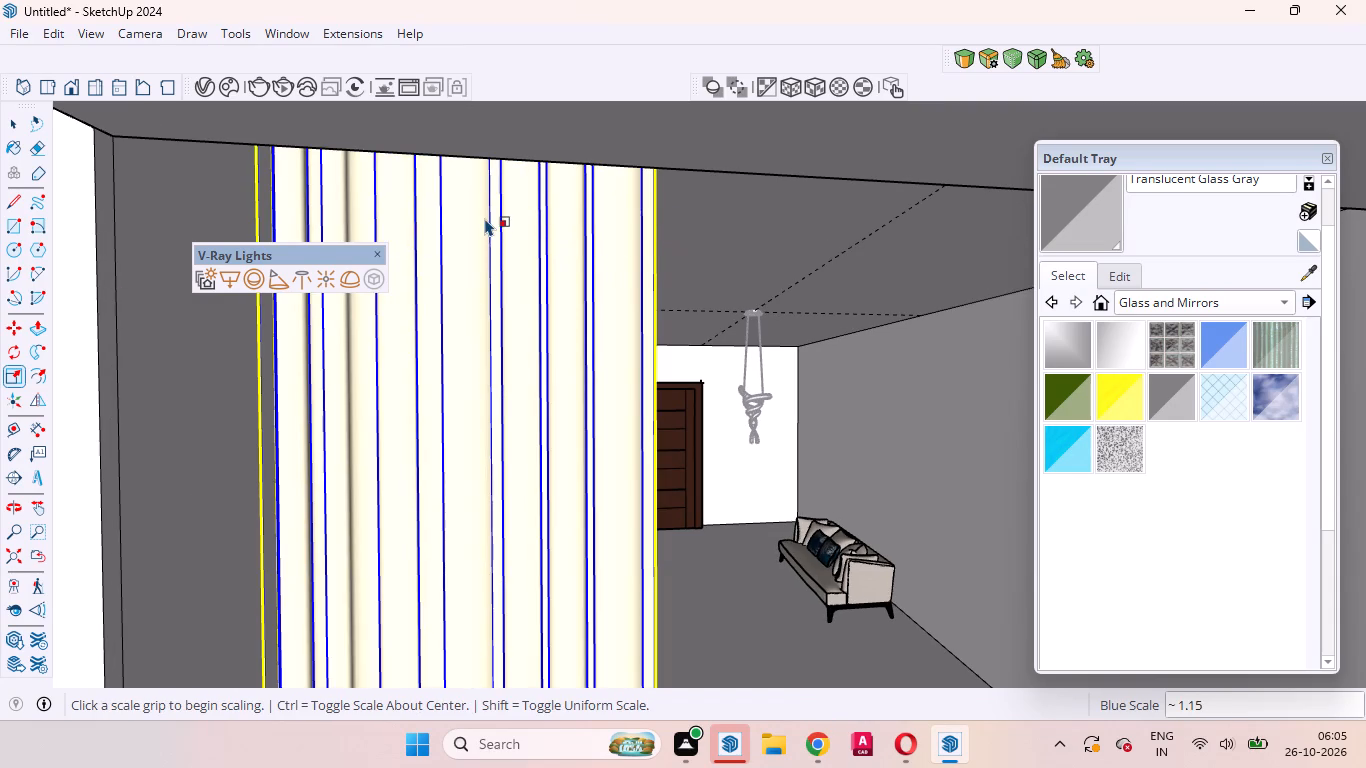
Widen the recess curtain again, by about 1.17 along the red axis, toward the side wall by the narrow windows.
{"action": "scroll", "coordinate": [485, 218], "scroll_direction": "down", "scroll_amount": 15}
{"action": "scroll", "coordinate": [458, 357], "scroll_direction": "down", "scroll_amount": 7}
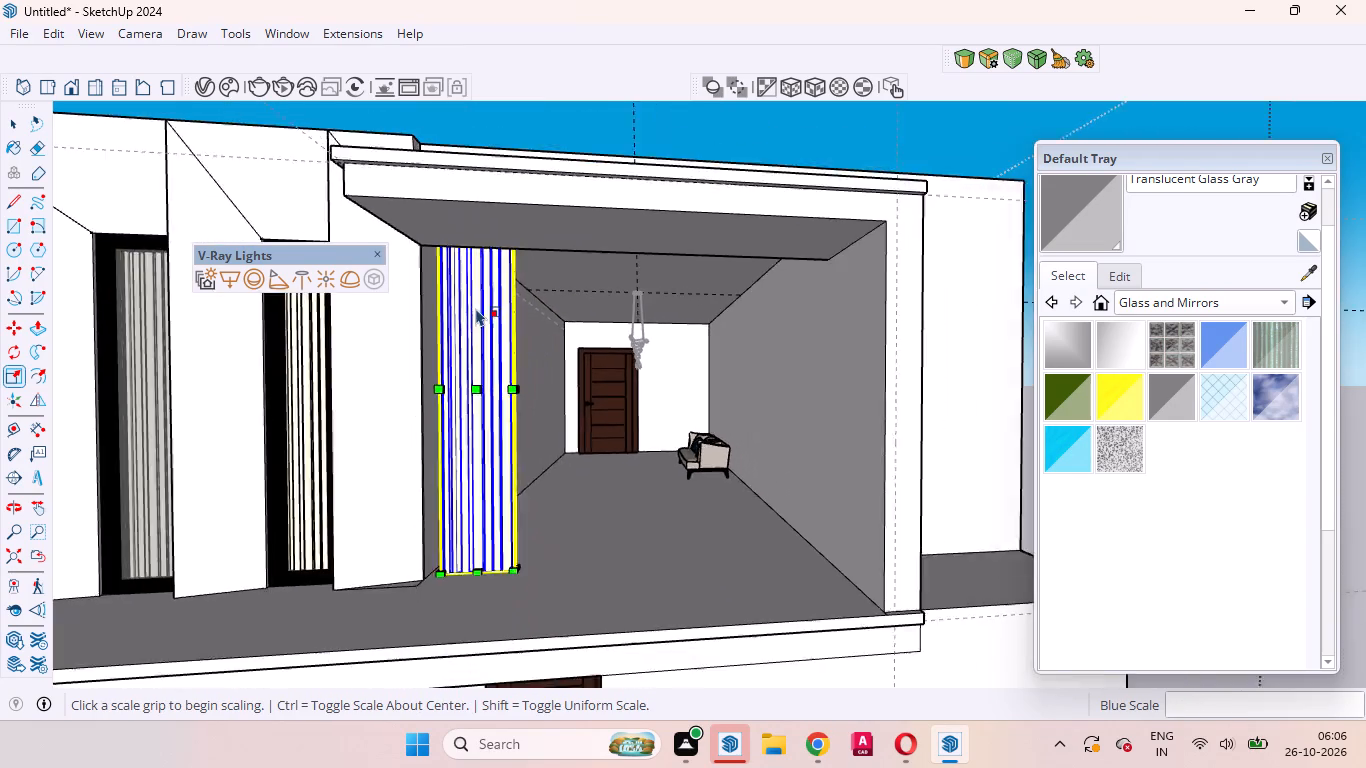
{"action": "scroll", "coordinate": [476, 308], "scroll_direction": "down", "scroll_amount": 2}
{"action": "scroll", "coordinate": [473, 502], "scroll_direction": "up", "scroll_amount": 16}
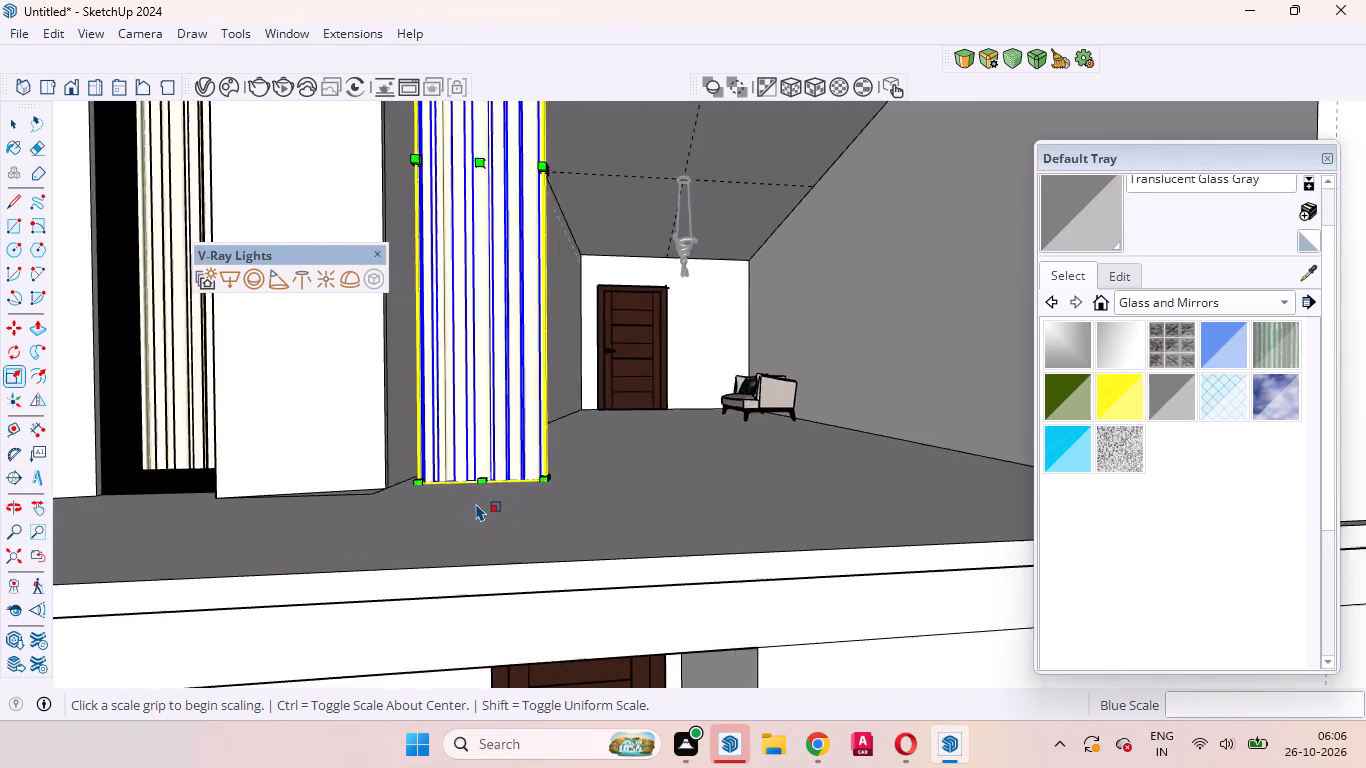
{"action": "scroll", "coordinate": [476, 503], "scroll_direction": "up", "scroll_amount": 7}
{"action": "middle_click_drag", "start_coordinate": [476, 503], "coordinate": [571, 554]}
{"action": "scroll", "coordinate": [500, 458], "scroll_direction": "down", "scroll_amount": 4}
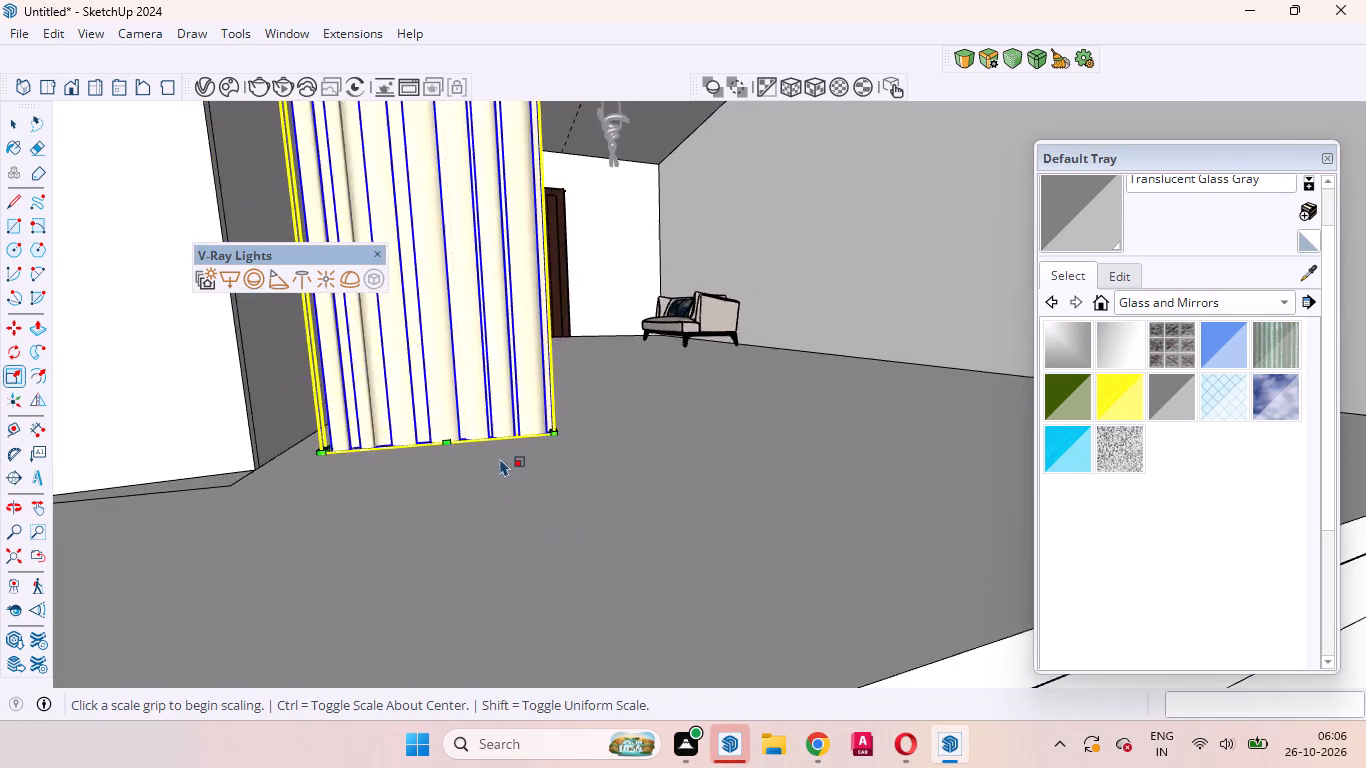
{"action": "scroll", "coordinate": [500, 458], "scroll_direction": "down", "scroll_amount": 15}
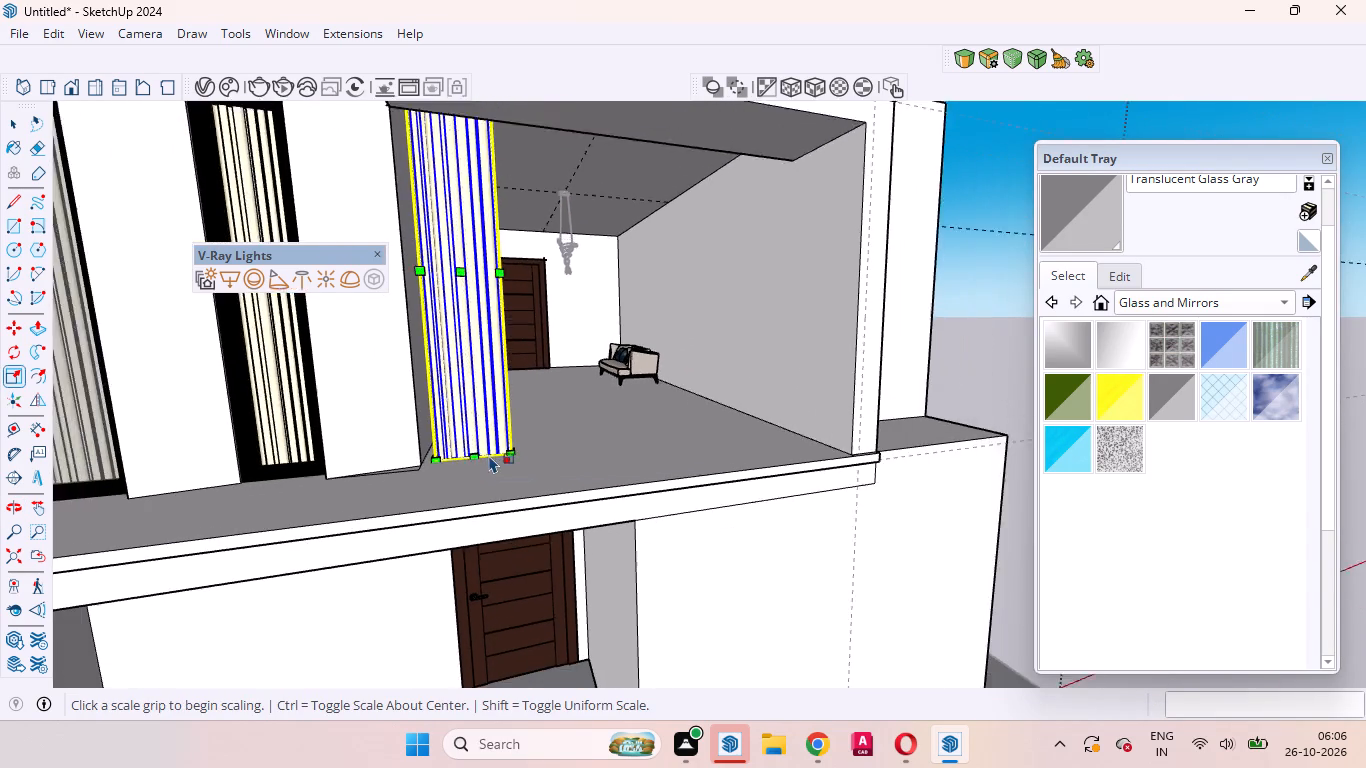
{"action": "scroll", "coordinate": [489, 455], "scroll_direction": "down", "scroll_amount": 3}
{"action": "scroll", "coordinate": [450, 333], "scroll_direction": "up", "scroll_amount": 10}
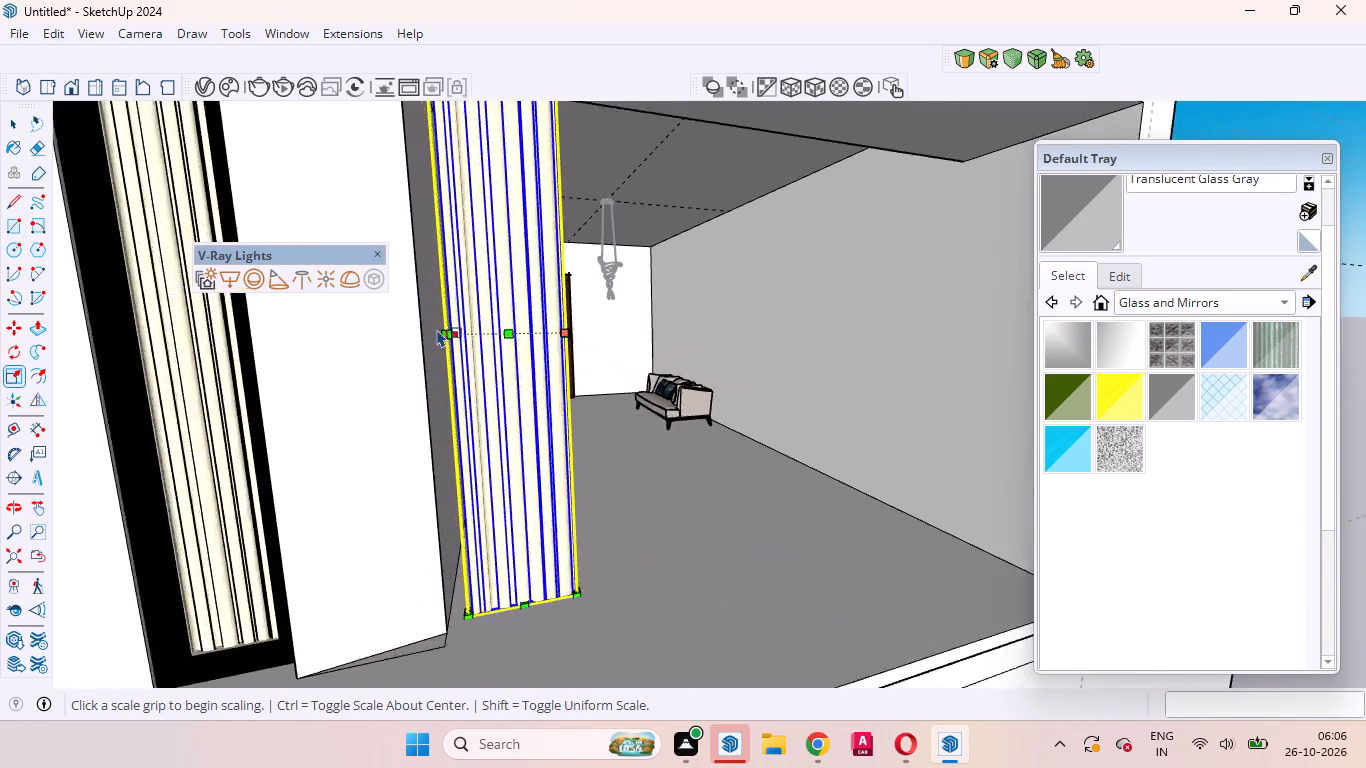
{"action": "scroll", "coordinate": [437, 329], "scroll_direction": "up", "scroll_amount": 5}
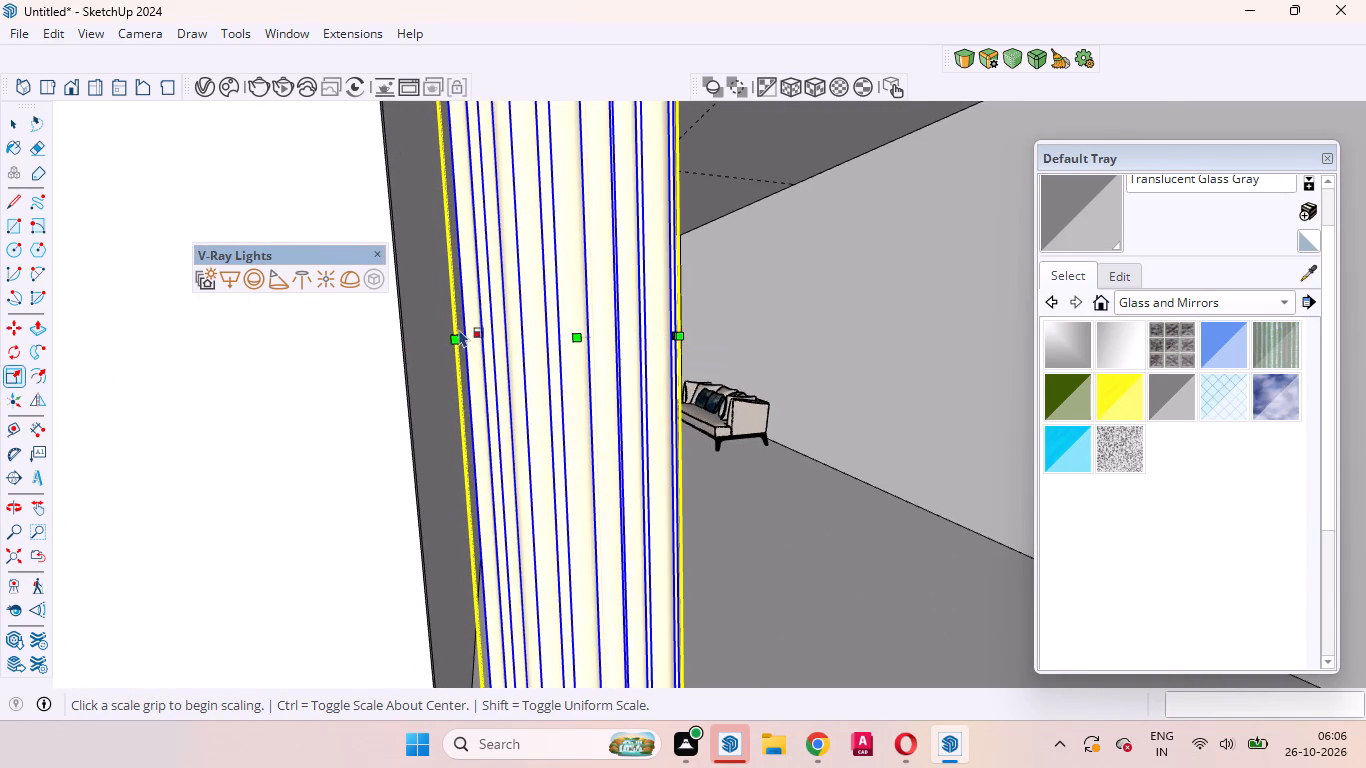
{"action": "scroll", "coordinate": [456, 332], "scroll_direction": "up", "scroll_amount": 8}
{"action": "scroll", "coordinate": [455, 341], "scroll_direction": "down", "scroll_amount": 3}
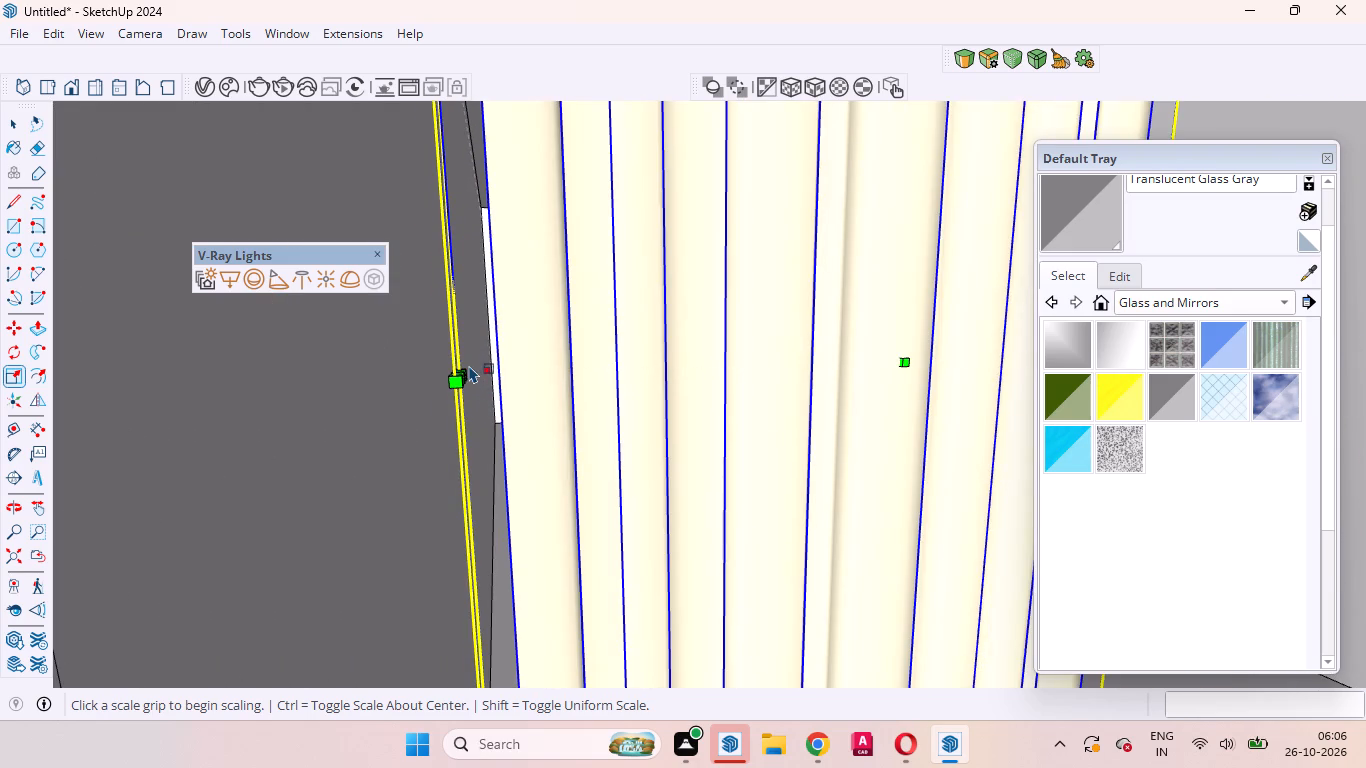
{"action": "left_click", "coordinate": [468, 370]}
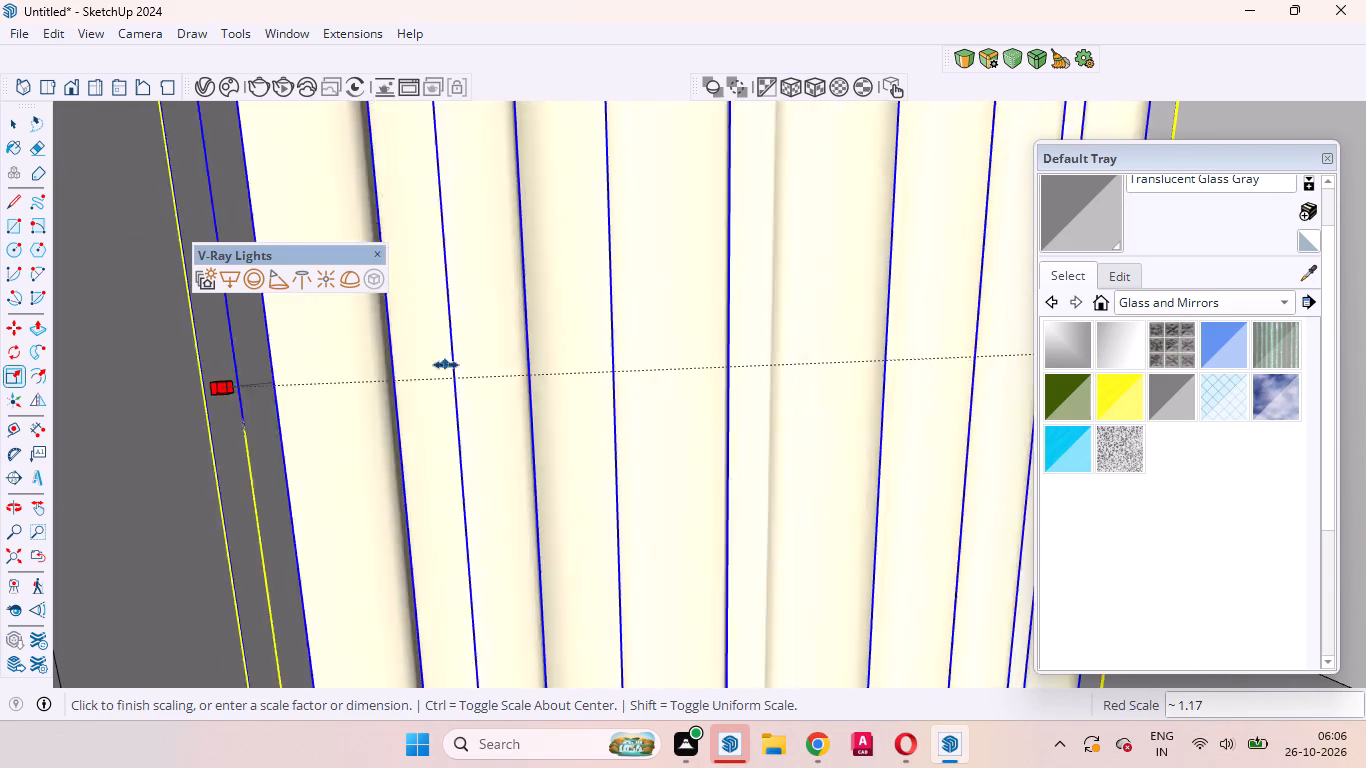
{"action": "left_click", "coordinate": [267, 378]}
Scale the recess curtain by about 1.09 along the red axis to close the remaining side-wall gap, and deselect it.
{"action": "scroll", "coordinate": [243, 401], "scroll_direction": "down", "scroll_amount": 15}
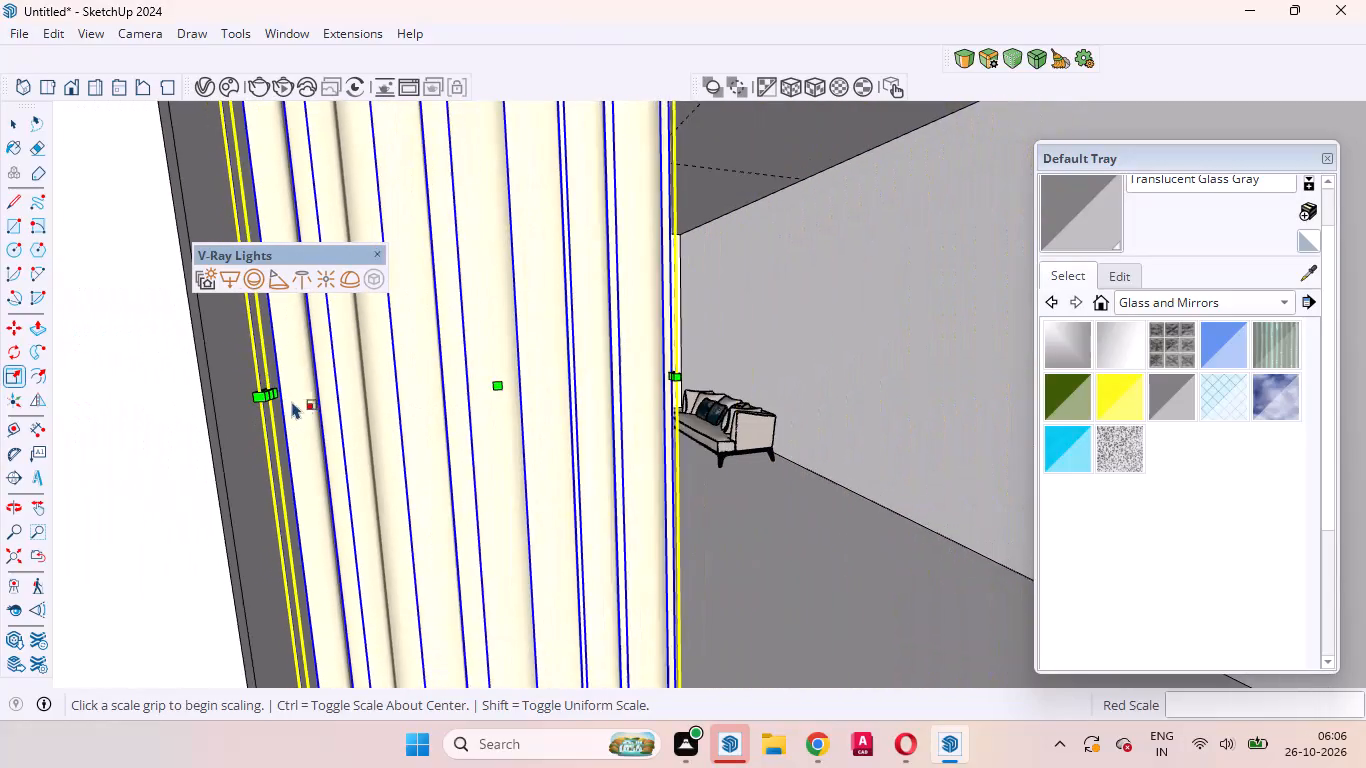
{"action": "scroll", "coordinate": [292, 401], "scroll_direction": "down", "scroll_amount": 7}
{"action": "middle_click_drag", "start_coordinate": [471, 384], "coordinate": [392, 421]}
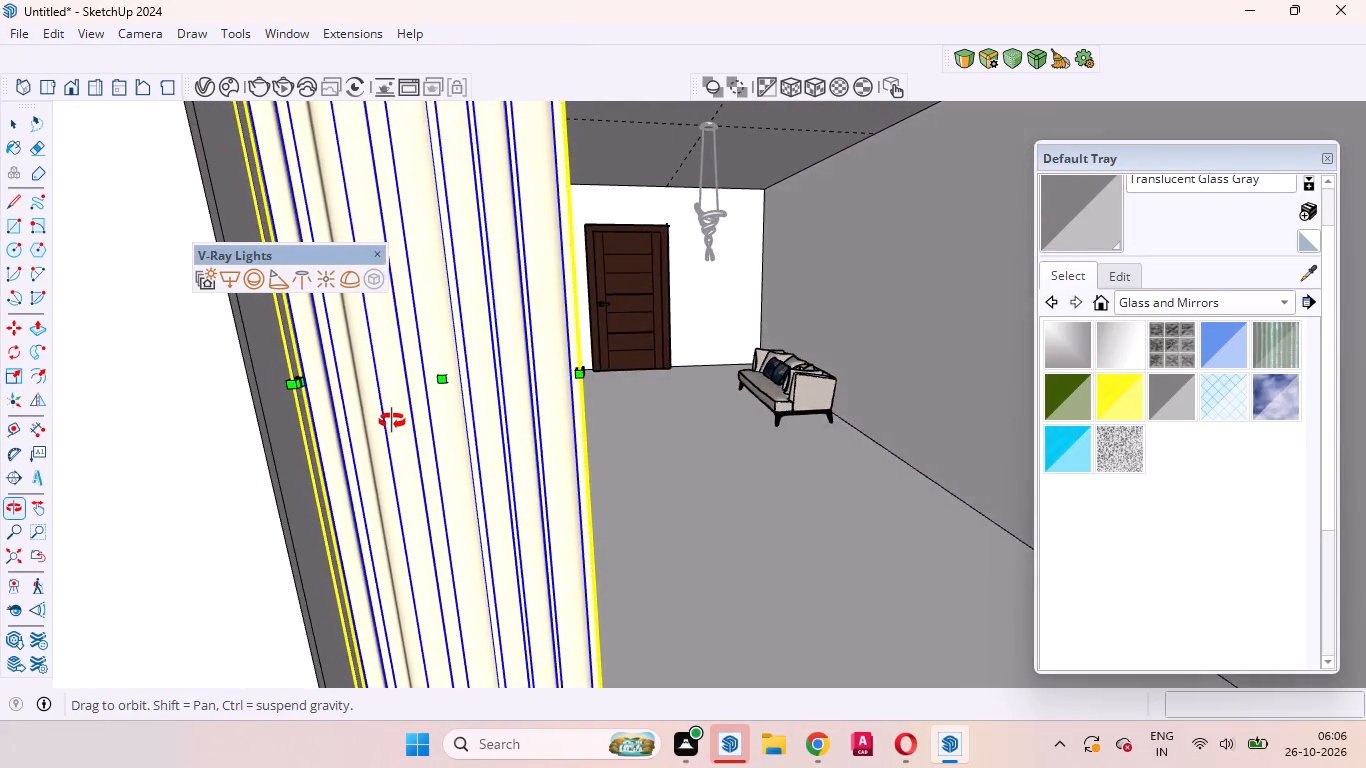
{"action": "middle_click_drag", "start_coordinate": [392, 421], "coordinate": [562, 357]}
{"action": "scroll", "coordinate": [271, 376], "scroll_direction": "up", "scroll_amount": 2}
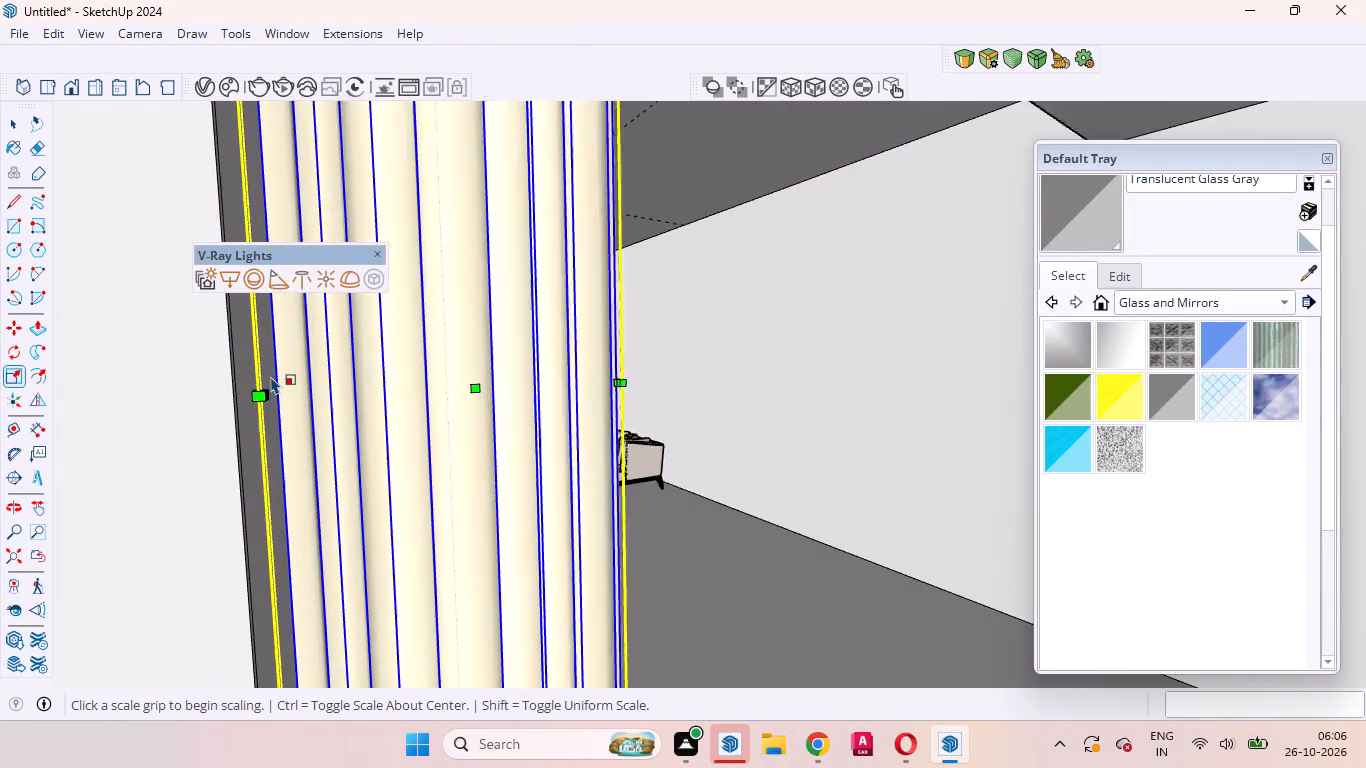
{"action": "scroll", "coordinate": [271, 376], "scroll_direction": "up", "scroll_amount": 3}
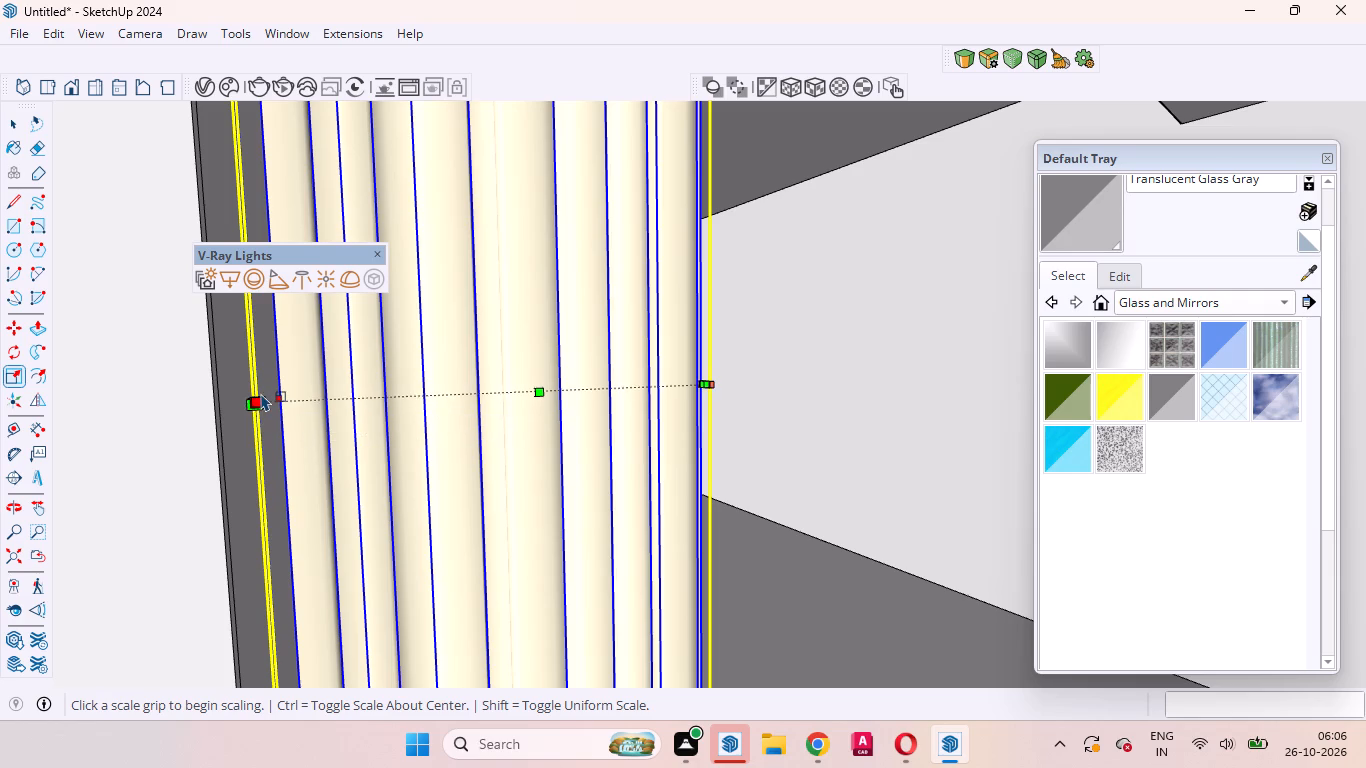
{"action": "left_click", "coordinate": [259, 394]}
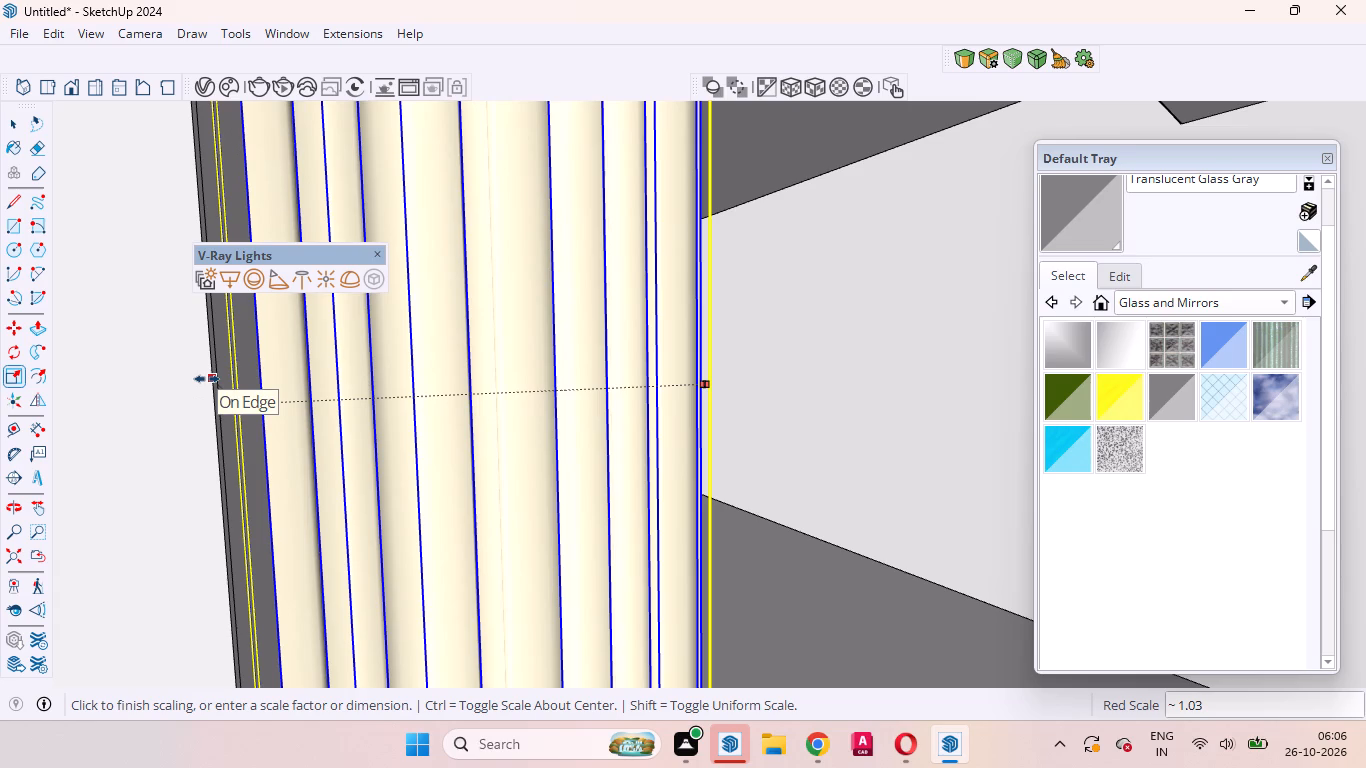
{"action": "left_click", "coordinate": [184, 373]}
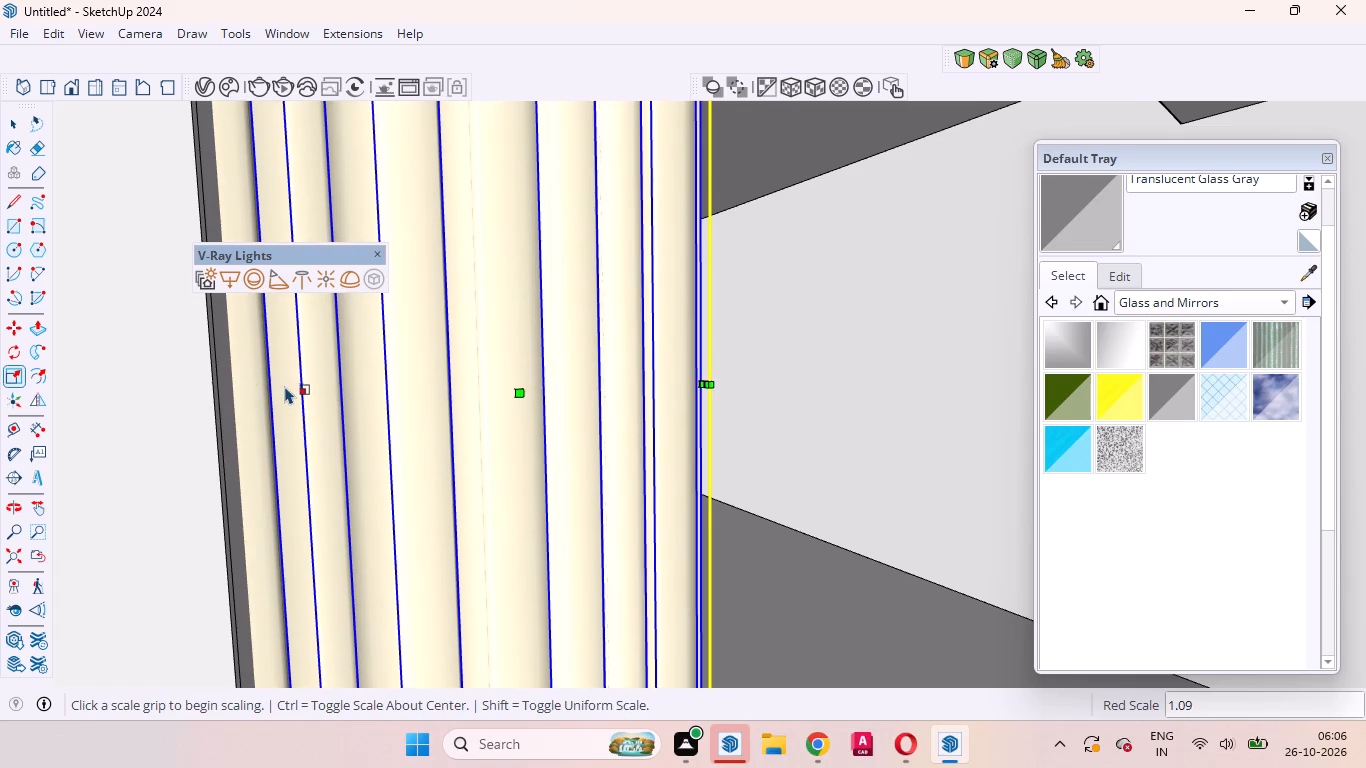
{"action": "scroll", "coordinate": [285, 386], "scroll_direction": "down", "scroll_amount": 2}
{"action": "scroll", "coordinate": [285, 386], "scroll_direction": "up", "scroll_amount": 1}
{"action": "scroll", "coordinate": [285, 386], "scroll_direction": "down", "scroll_amount": 8}
{"action": "scroll", "coordinate": [286, 388], "scroll_direction": "up", "scroll_amount": 1}
{"action": "scroll", "coordinate": [286, 388], "scroll_direction": "down", "scroll_amount": 20}
{"action": "scroll", "coordinate": [286, 388], "scroll_direction": "down", "scroll_amount": 9}
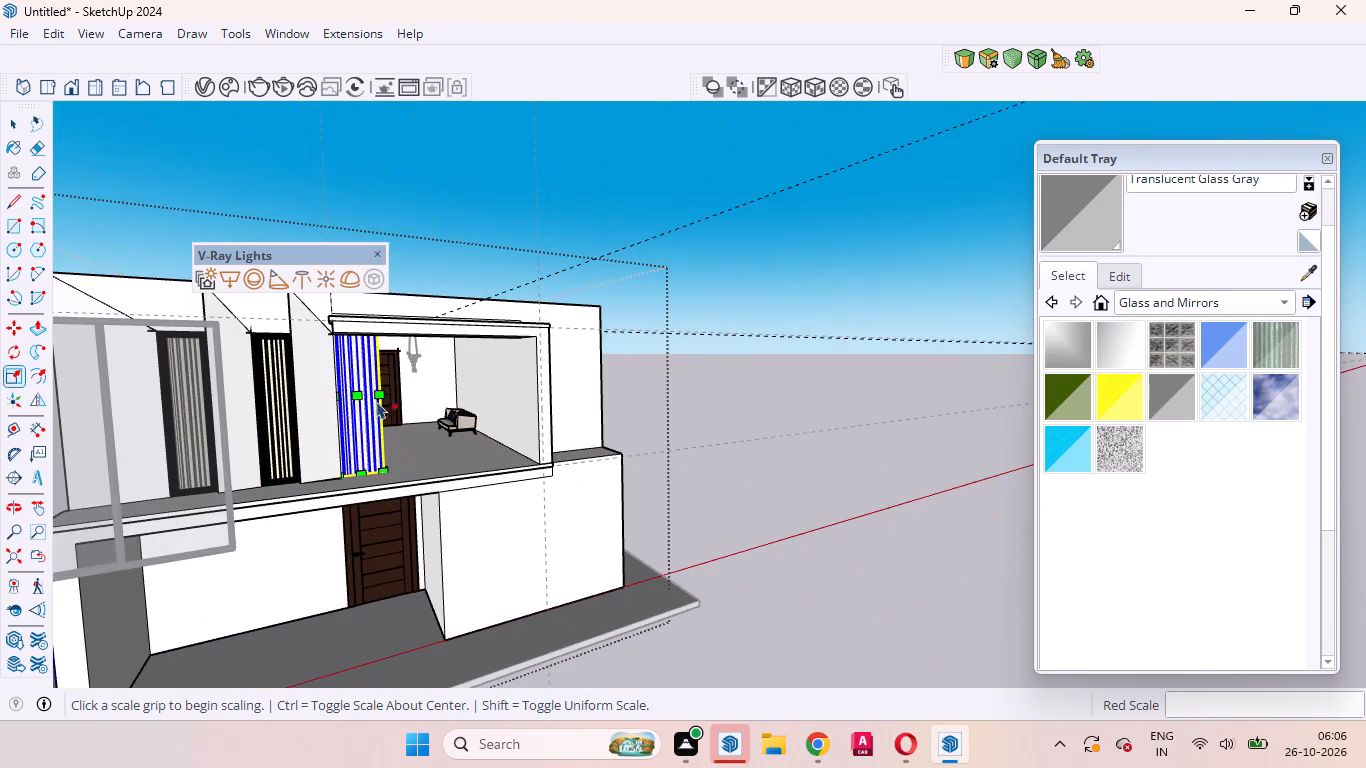
{"action": "key", "text": "space"}
{"action": "left_click", "coordinate": [877, 461]}
Copy the recess curtain about 10' 1 3/16" along the red axis to the opposite side wall, then deselect it and close the group.
{"action": "scroll", "coordinate": [385, 408], "scroll_direction": "up", "scroll_amount": 5}
{"action": "middle_click_drag", "start_coordinate": [377, 450], "coordinate": [305, 457]}
{"action": "scroll", "coordinate": [301, 461], "scroll_direction": "up", "scroll_amount": 5}
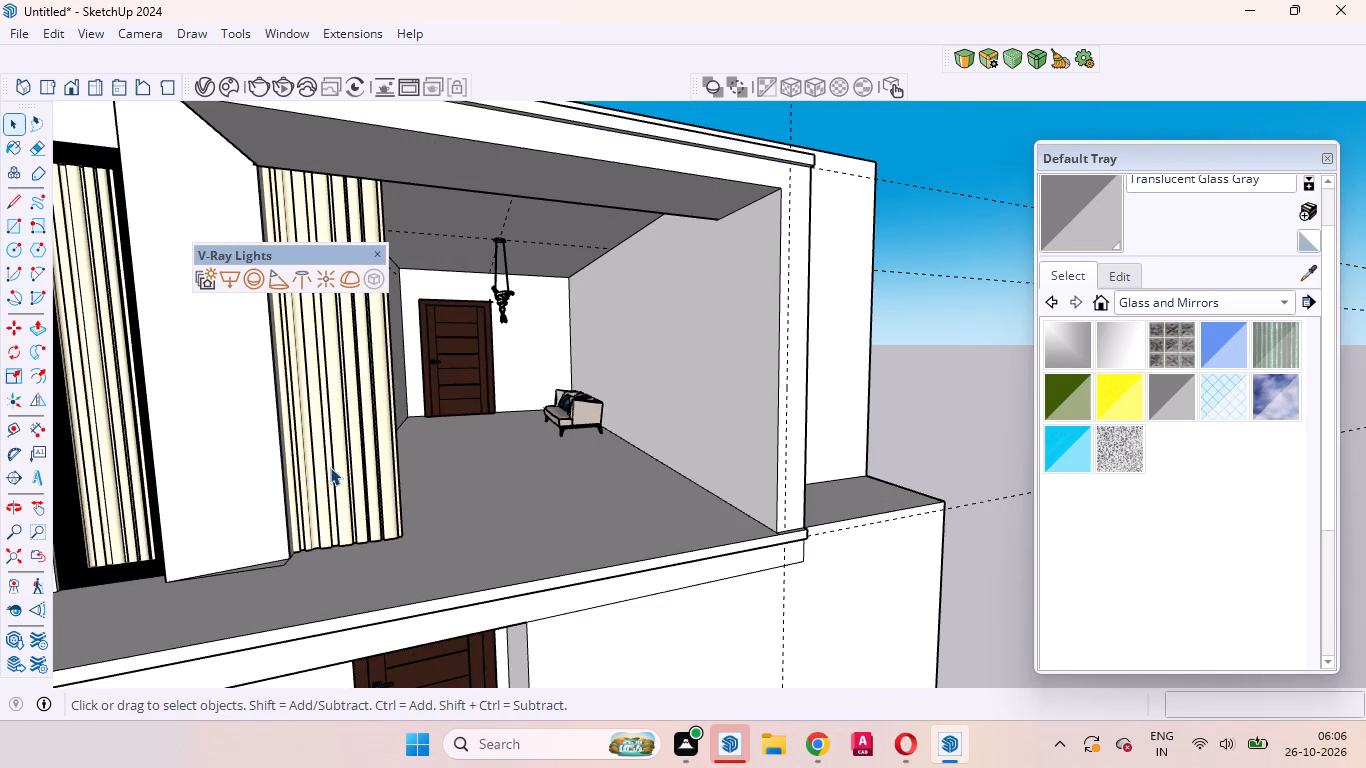
{"action": "left_click", "coordinate": [330, 467]}
{"action": "triple_click", "coordinate": [334, 464]}
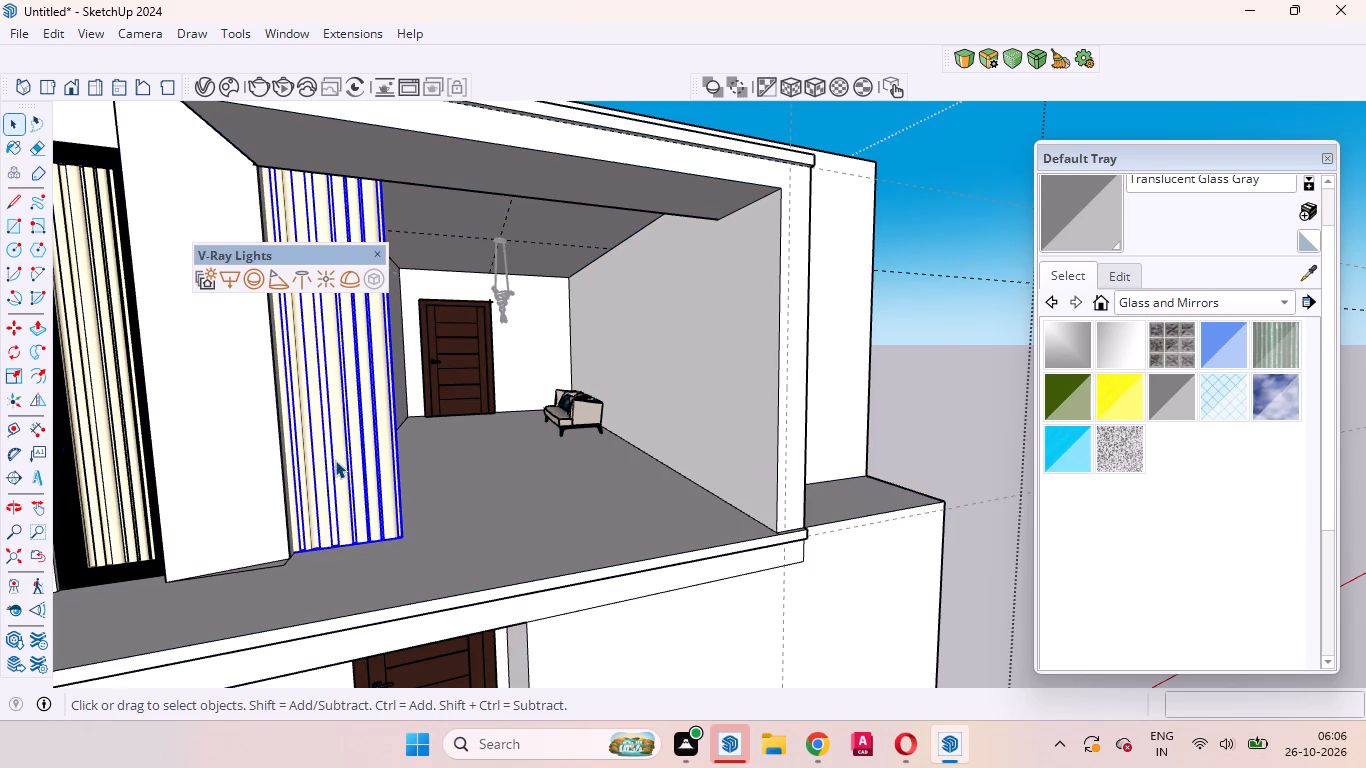
{"action": "key", "text": "m"}
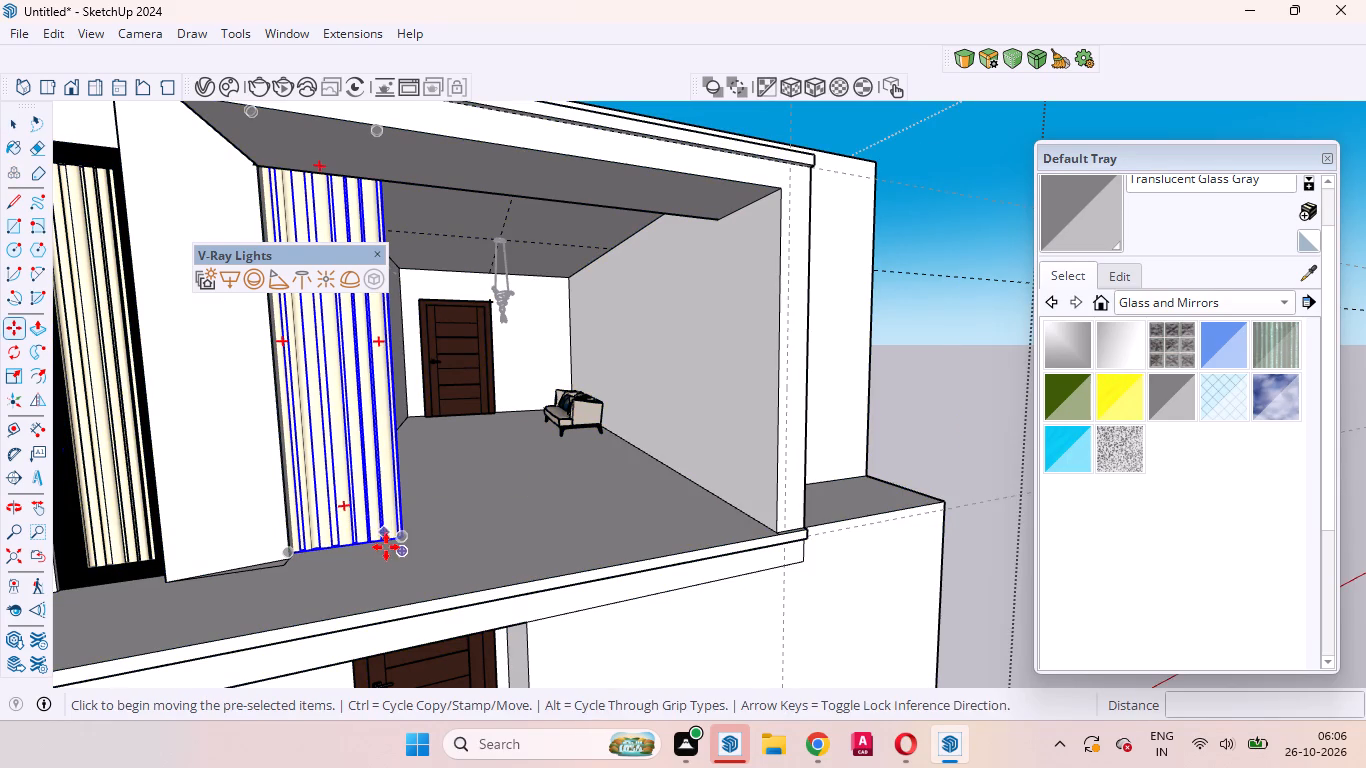
{"action": "left_click", "coordinate": [399, 554]}
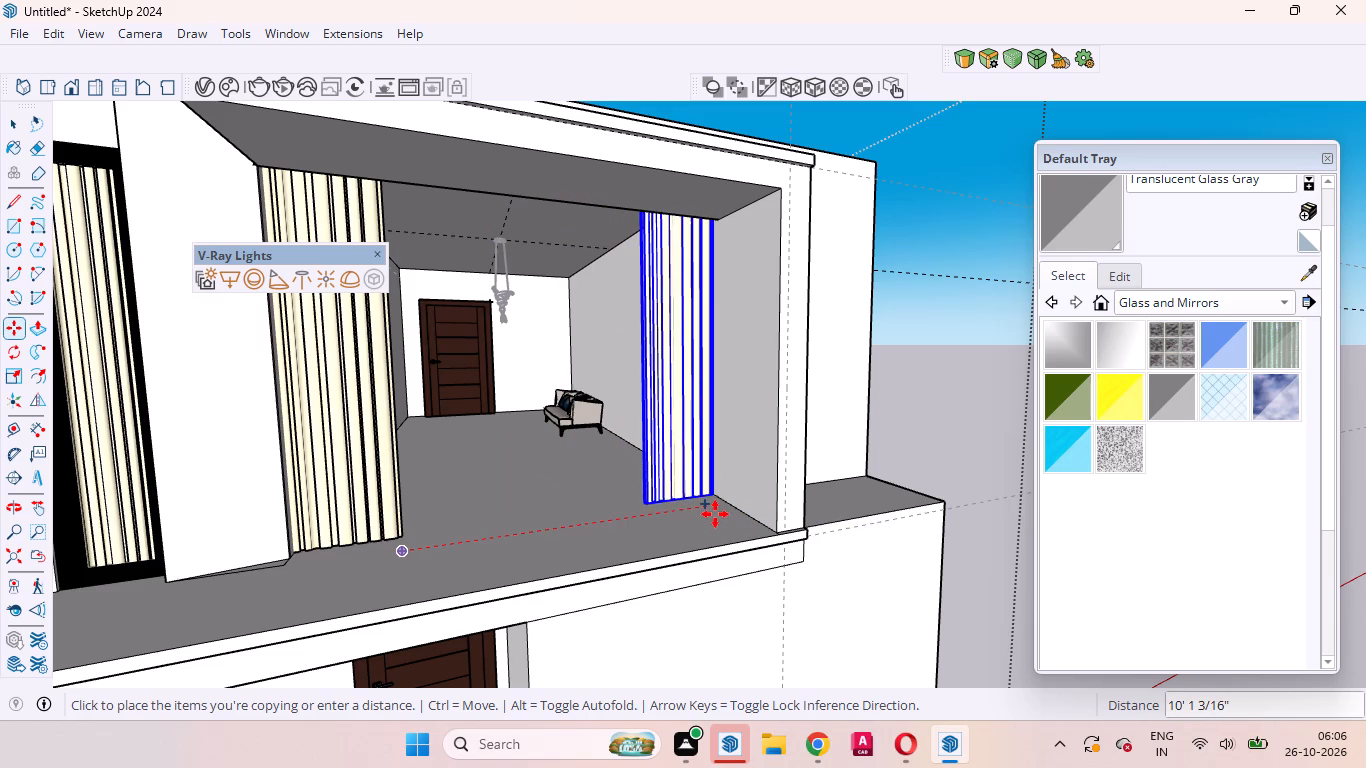
{"action": "left_click", "coordinate": [715, 514]}
{"action": "key", "text": "space"}
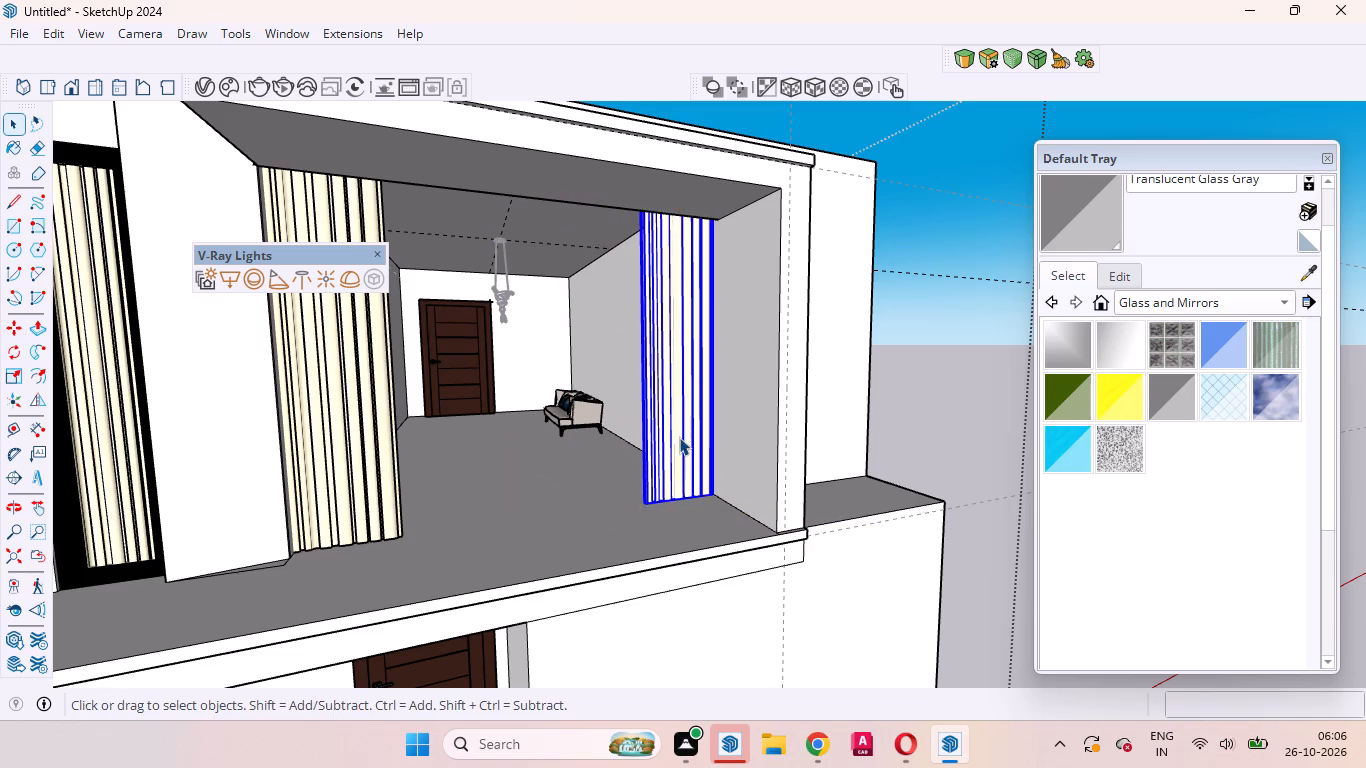
{"action": "scroll", "coordinate": [679, 437], "scroll_direction": "down", "scroll_amount": 11}
{"action": "middle_click_drag", "start_coordinate": [672, 437], "coordinate": [612, 469]}
{"action": "scroll", "coordinate": [606, 471], "scroll_direction": "up", "scroll_amount": 1}
{"action": "scroll", "coordinate": [605, 471], "scroll_direction": "down", "scroll_amount": 10}
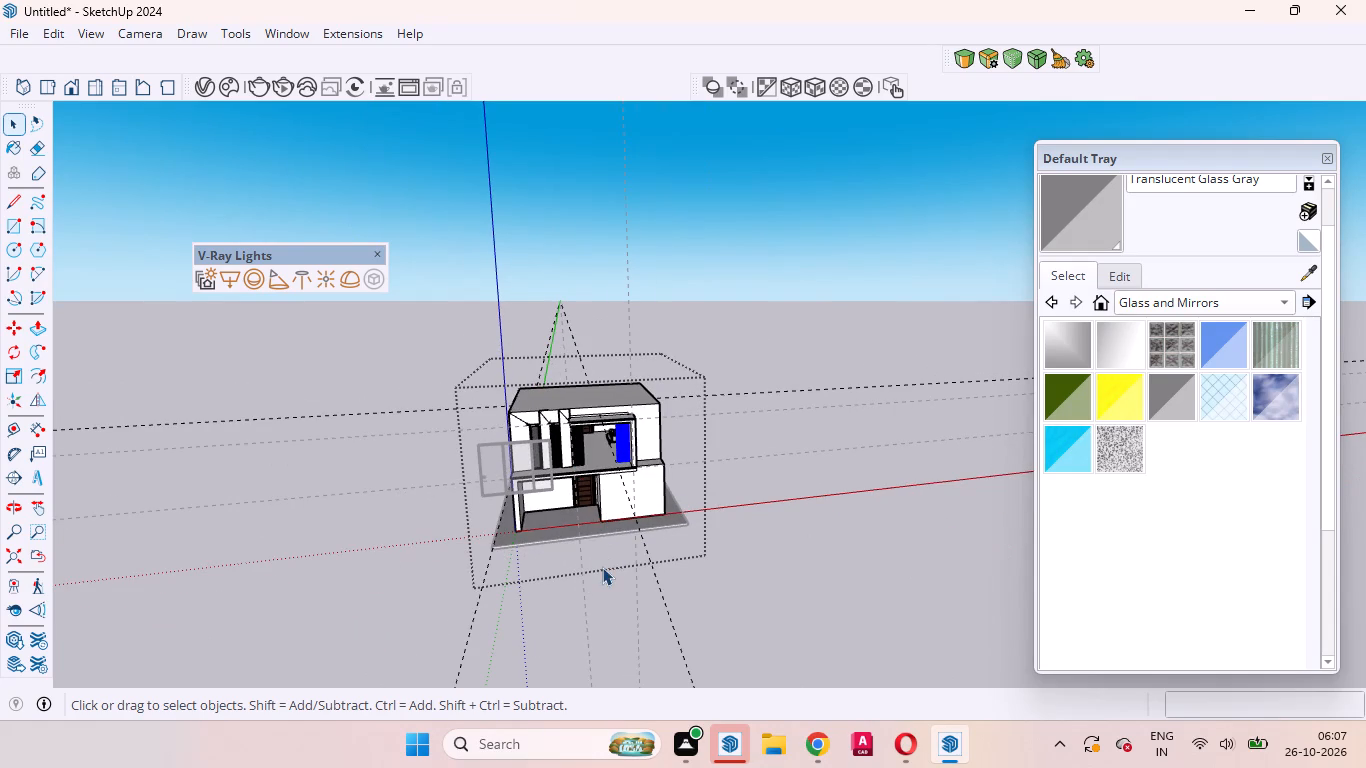
{"action": "left_click", "coordinate": [602, 567]}
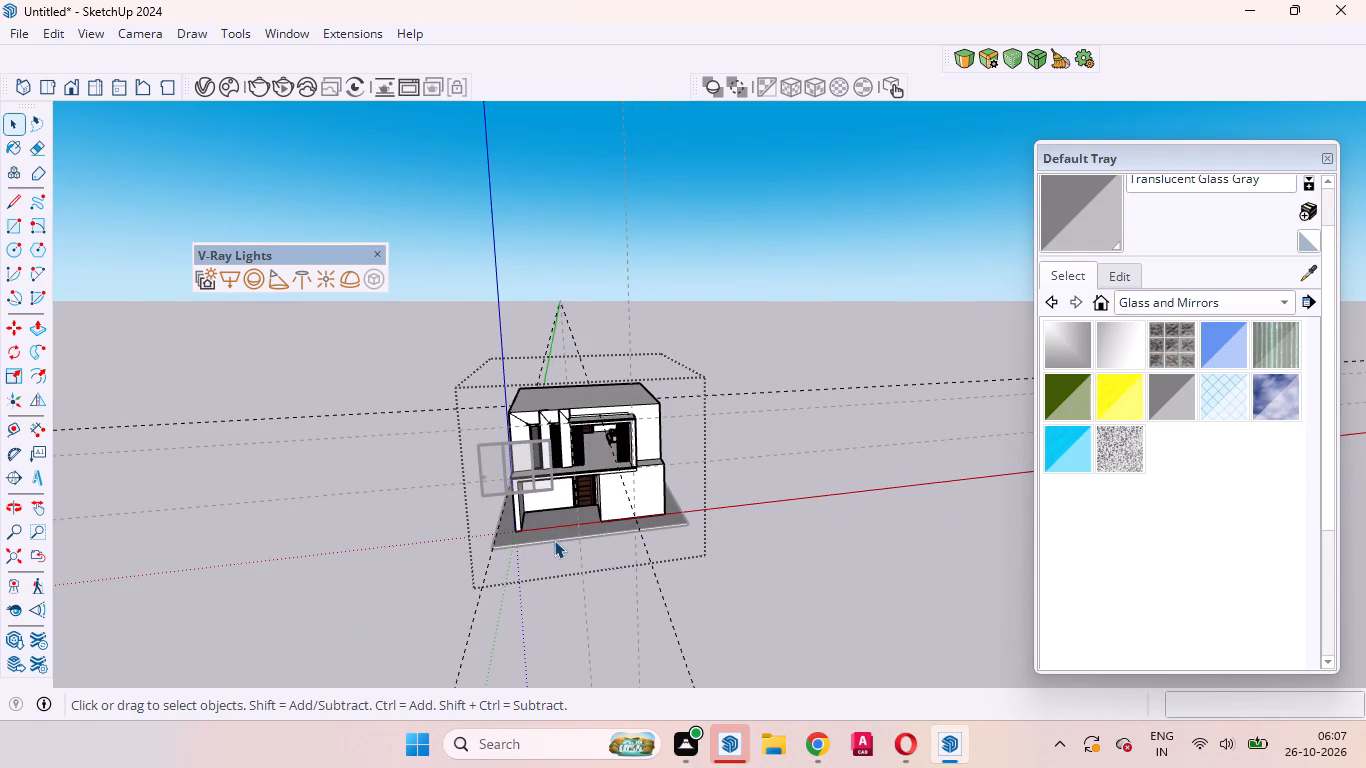
{"action": "double_click", "coordinate": [556, 546]}
Move the black-framed sliding window about 21' 4" into the recess opening, matching its upper outer corner to the opening's corner beside the narrow windows.
{"action": "scroll", "coordinate": [558, 470], "scroll_direction": "up", "scroll_amount": 5}
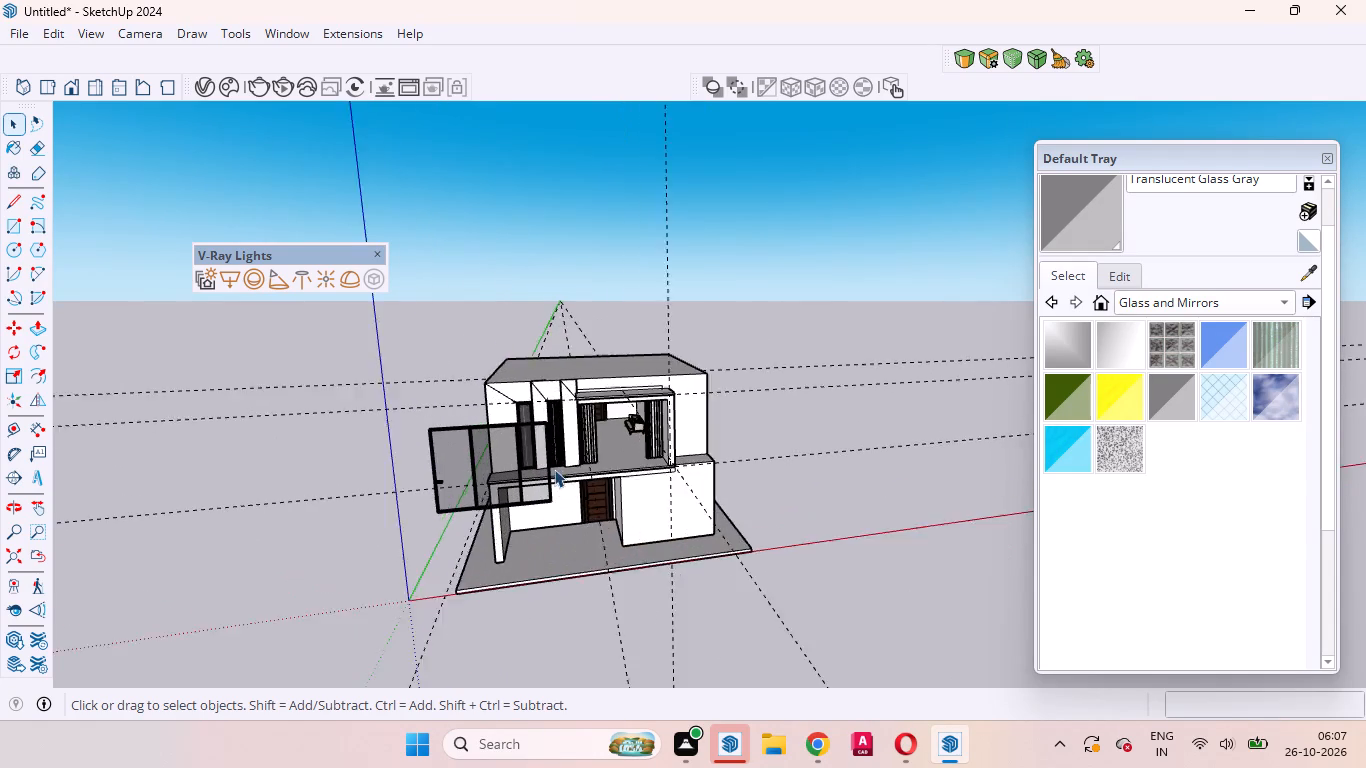
{"action": "scroll", "coordinate": [554, 469], "scroll_direction": "up", "scroll_amount": 5}
{"action": "scroll", "coordinate": [305, 409], "scroll_direction": "down", "scroll_amount": 6}
{"action": "scroll", "coordinate": [305, 409], "scroll_direction": "up", "scroll_amount": 12}
{"action": "middle_click_drag", "start_coordinate": [338, 472], "coordinate": [576, 371]}
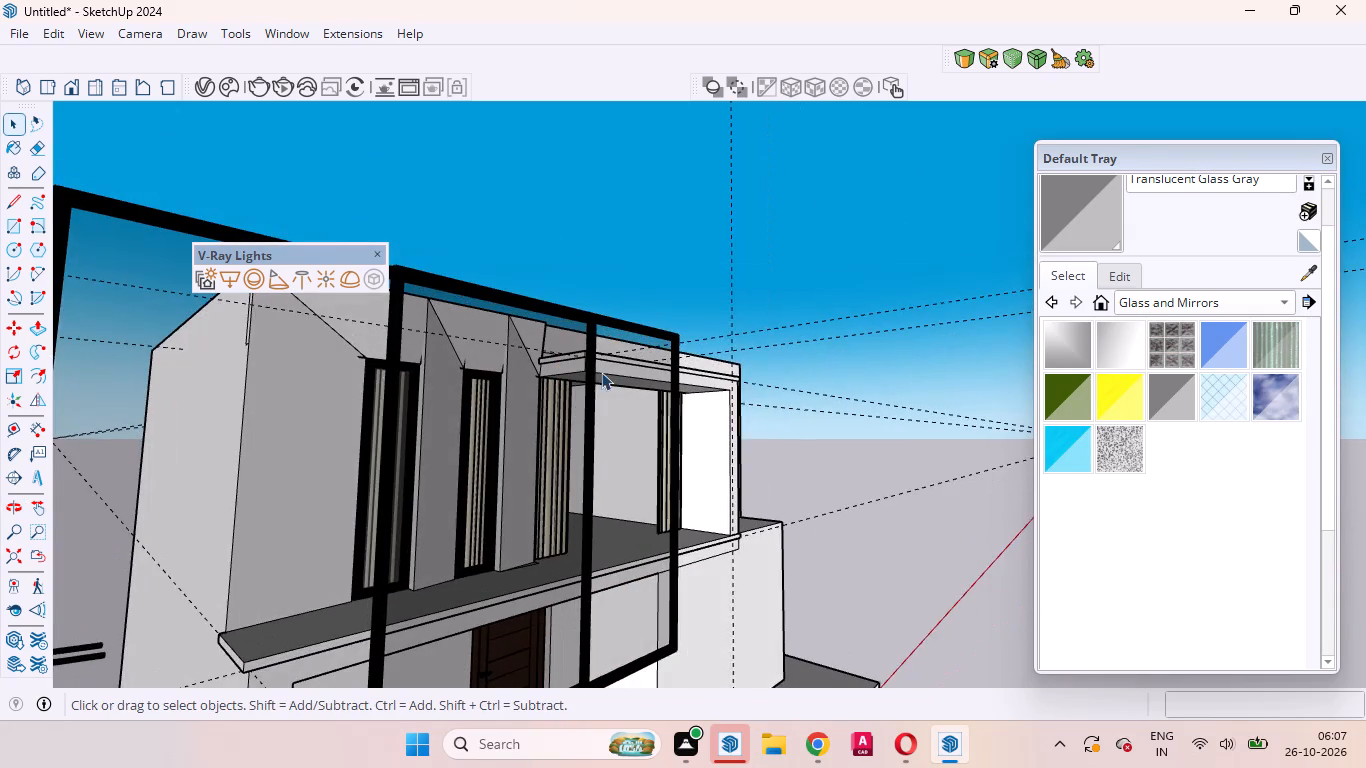
{"action": "scroll", "coordinate": [579, 390], "scroll_direction": "up", "scroll_amount": 1}
{"action": "scroll", "coordinate": [519, 442], "scroll_direction": "down", "scroll_amount": 11}
{"action": "middle_click_drag", "start_coordinate": [477, 429], "coordinate": [433, 433]}
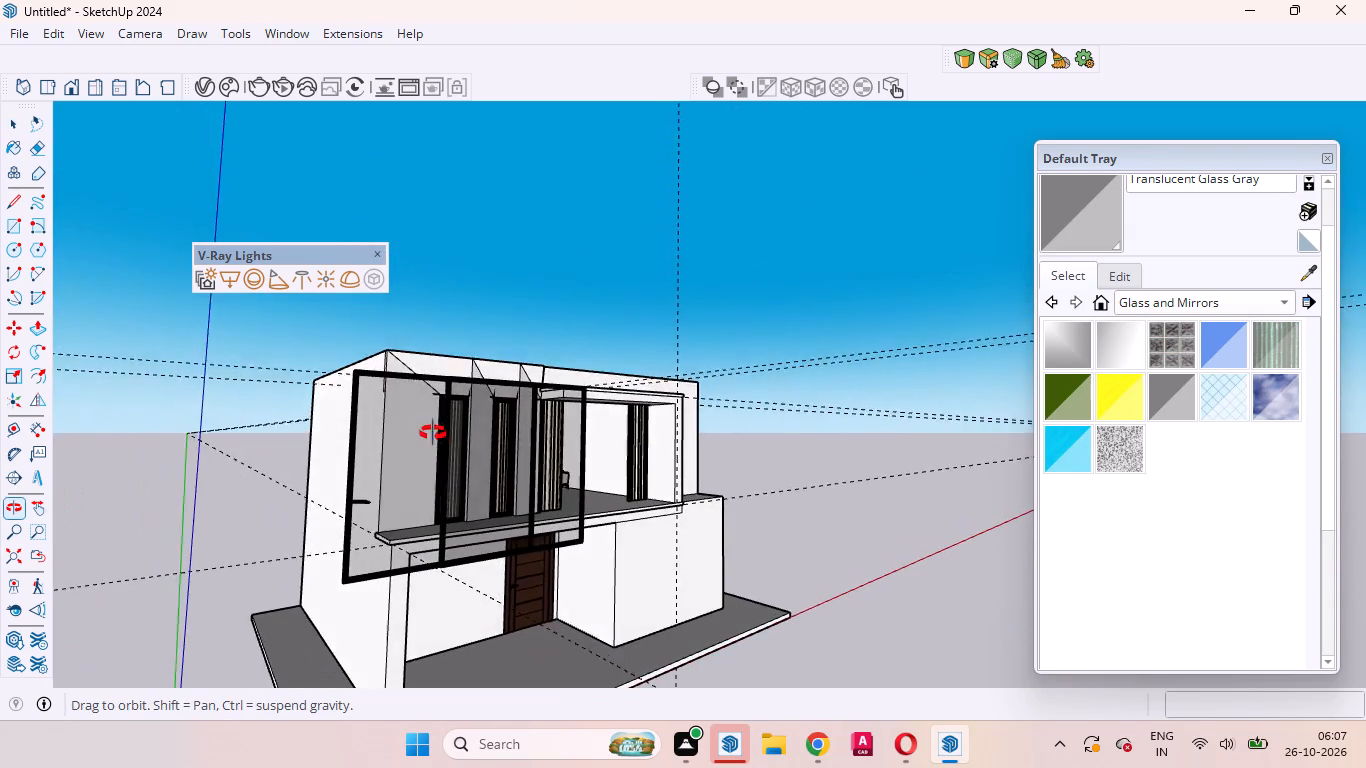
{"action": "middle_click_drag", "start_coordinate": [433, 433], "coordinate": [403, 460]}
{"action": "scroll", "coordinate": [431, 467], "scroll_direction": "up", "scroll_amount": 5}
{"action": "left_click", "coordinate": [466, 467]}
{"action": "scroll", "coordinate": [470, 465], "scroll_direction": "down", "scroll_amount": 4}
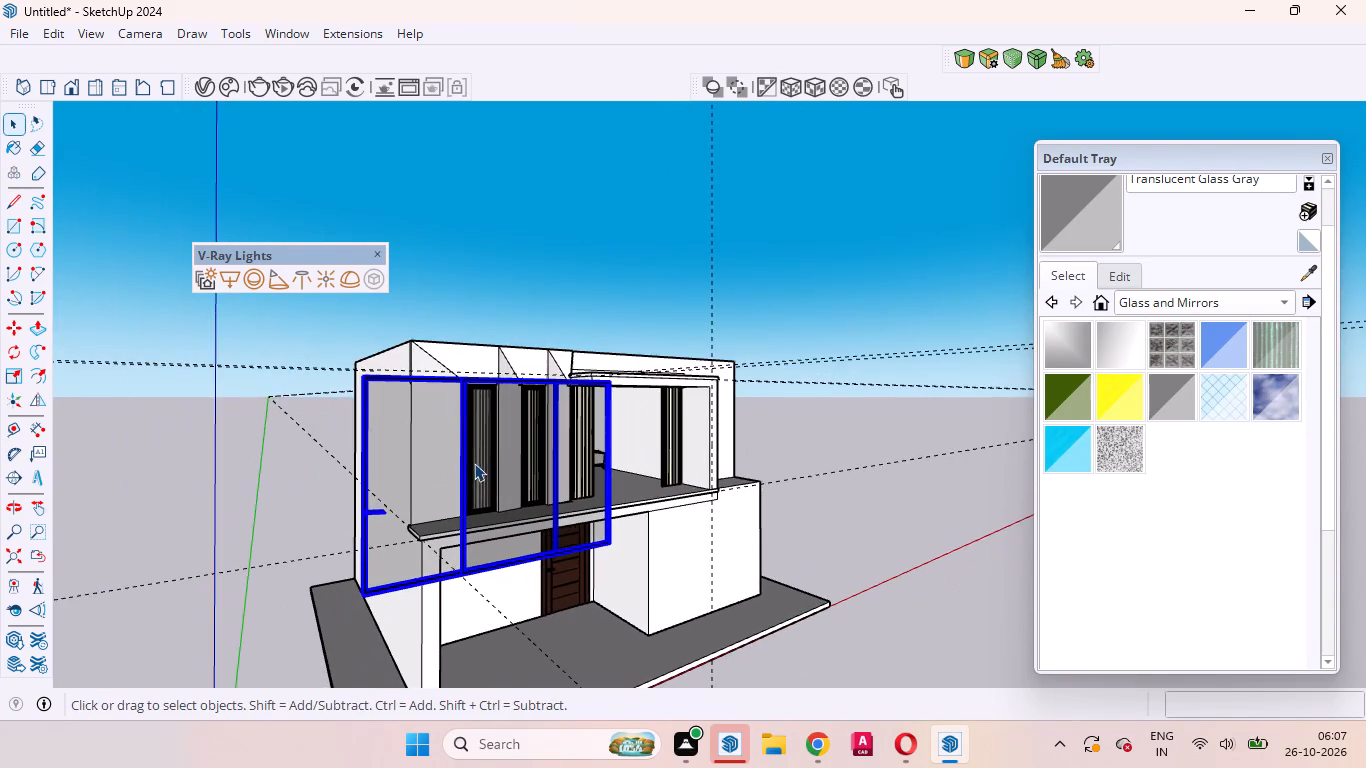
{"action": "scroll", "coordinate": [481, 458], "scroll_direction": "up", "scroll_amount": 5}
{"action": "scroll", "coordinate": [587, 380], "scroll_direction": "up", "scroll_amount": 4}
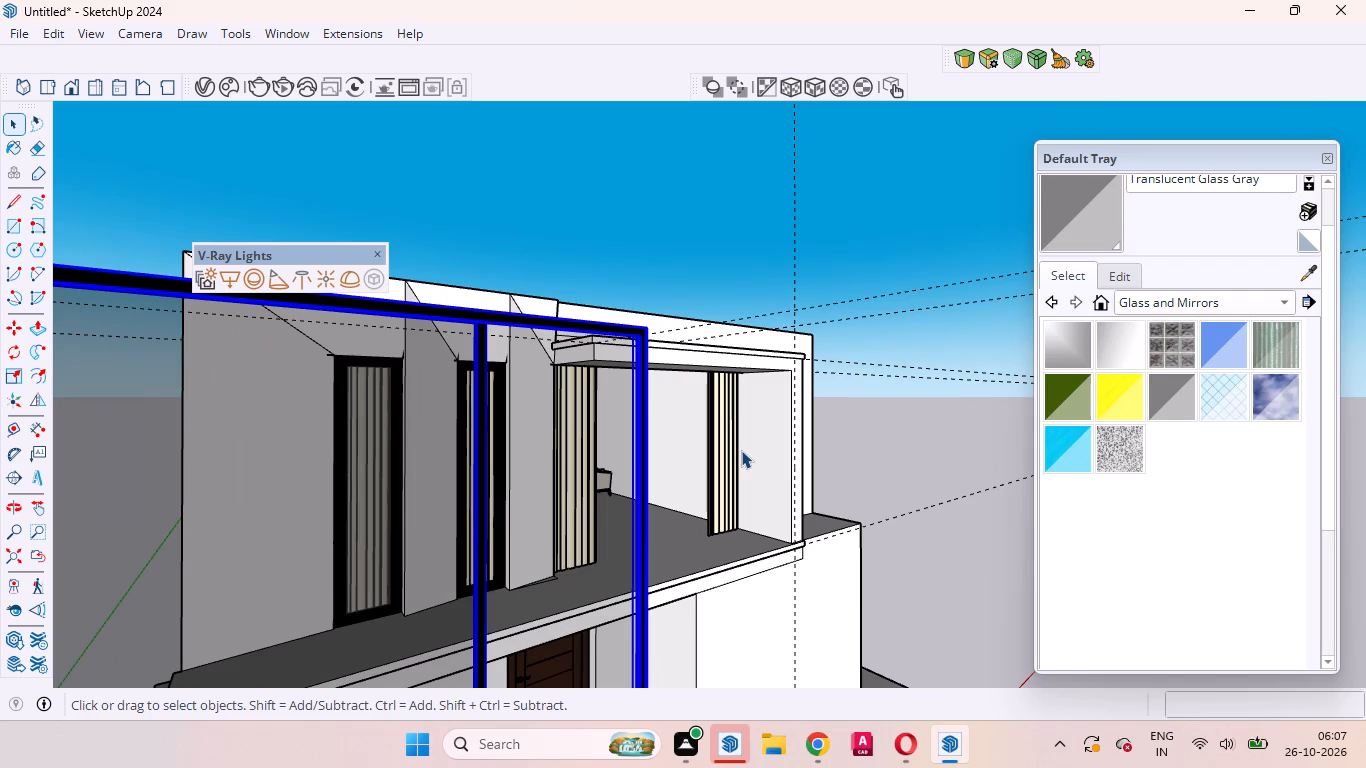
{"action": "scroll", "coordinate": [729, 457], "scroll_direction": "down", "scroll_amount": 10}
{"action": "scroll", "coordinate": [663, 441], "scroll_direction": "up", "scroll_amount": 4}
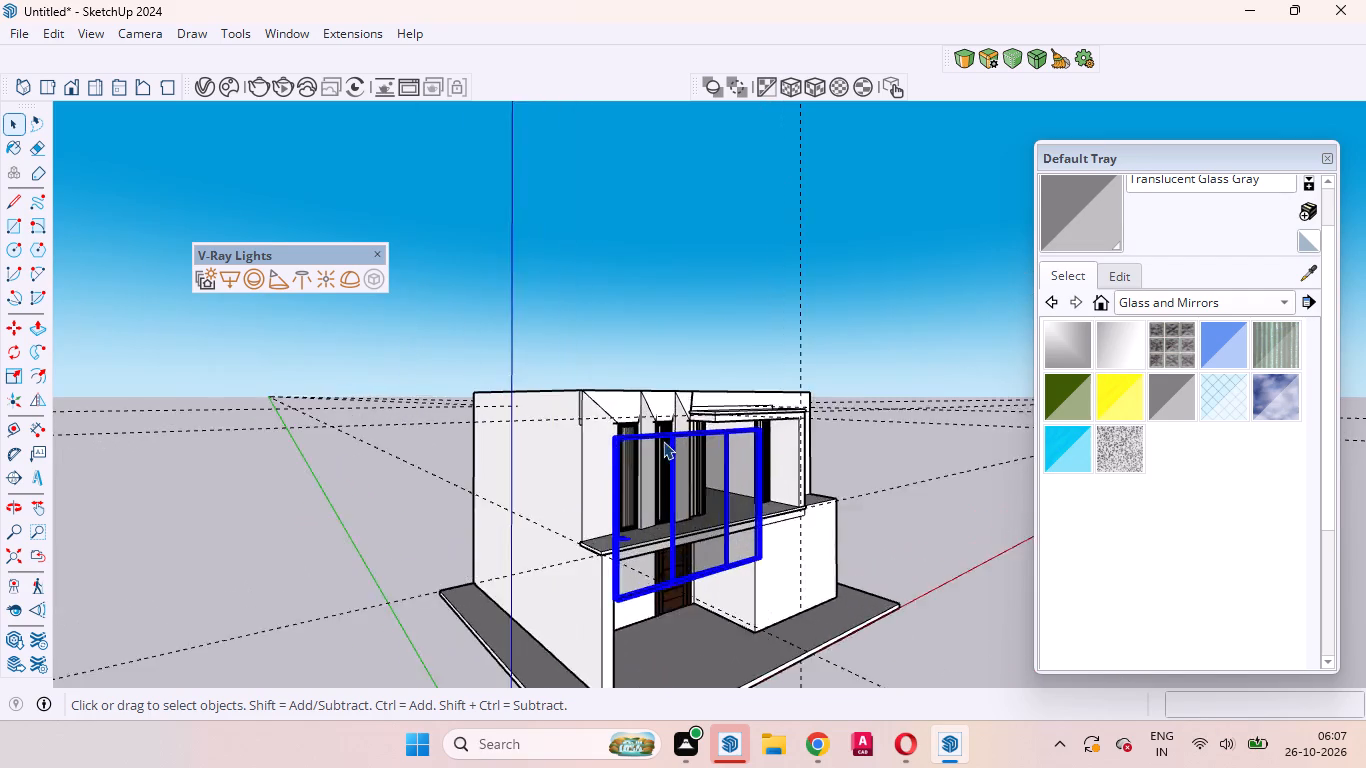
{"action": "scroll", "coordinate": [663, 441], "scroll_direction": "up", "scroll_amount": 12}
{"action": "scroll", "coordinate": [627, 430], "scroll_direction": "down", "scroll_amount": 3}
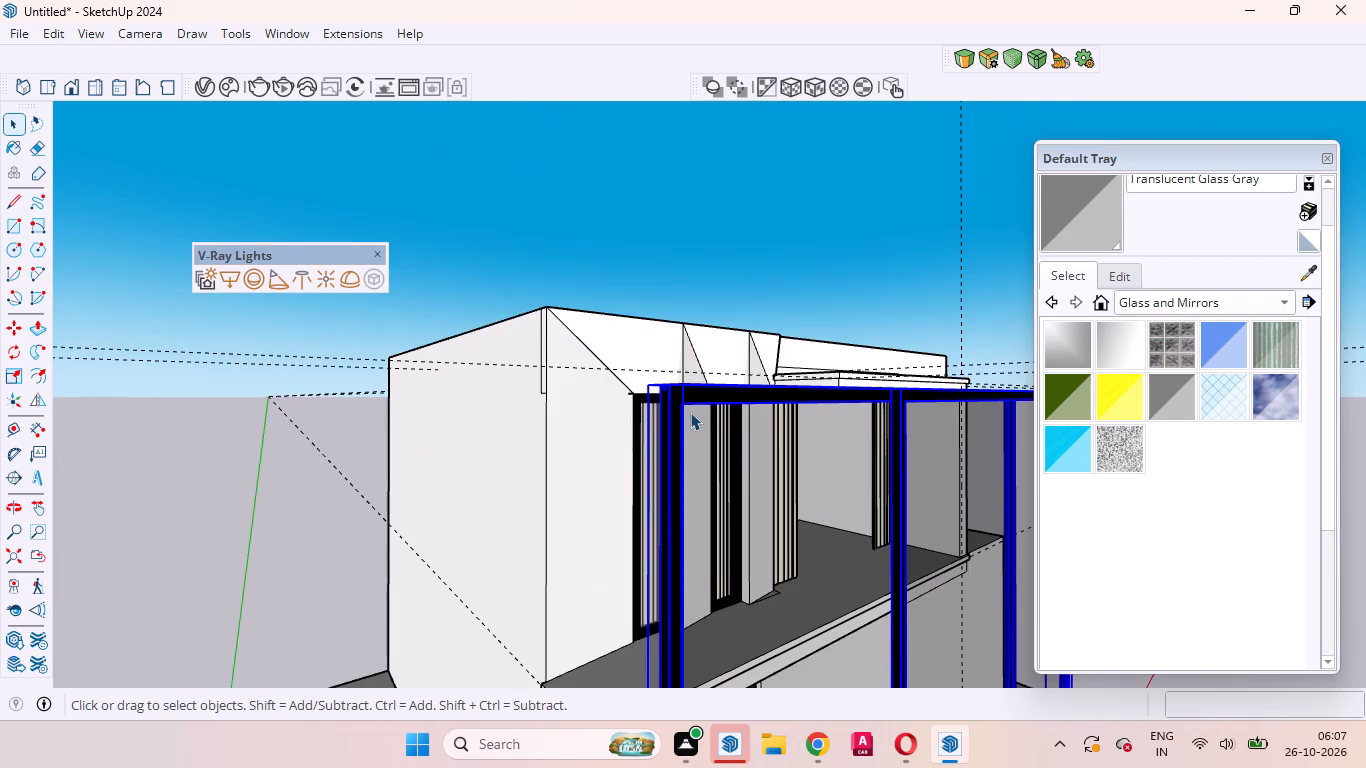
{"action": "scroll", "coordinate": [691, 409], "scroll_direction": "up", "scroll_amount": 12}
{"action": "scroll", "coordinate": [637, 341], "scroll_direction": "up", "scroll_amount": 3}
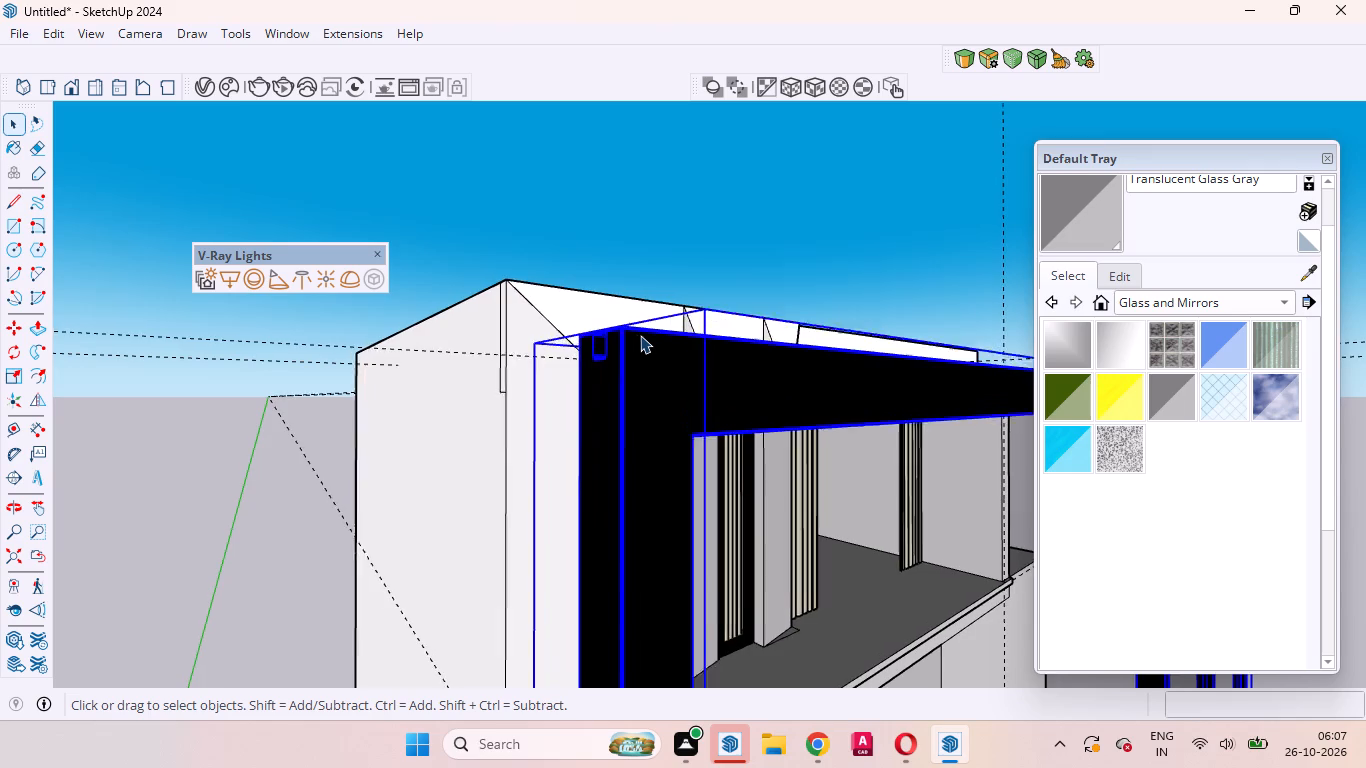
{"action": "scroll", "coordinate": [640, 335], "scroll_direction": "up", "scroll_amount": 16}
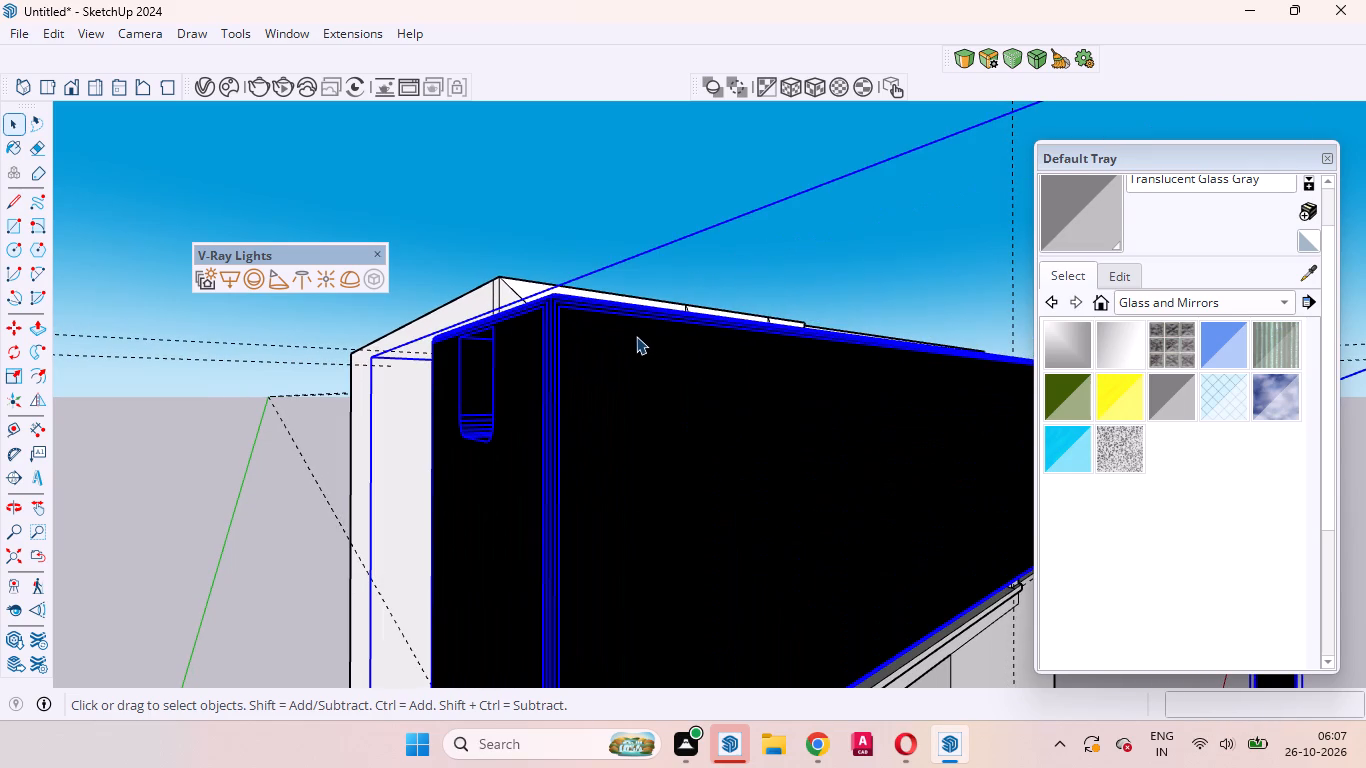
{"action": "key", "text": "m"}
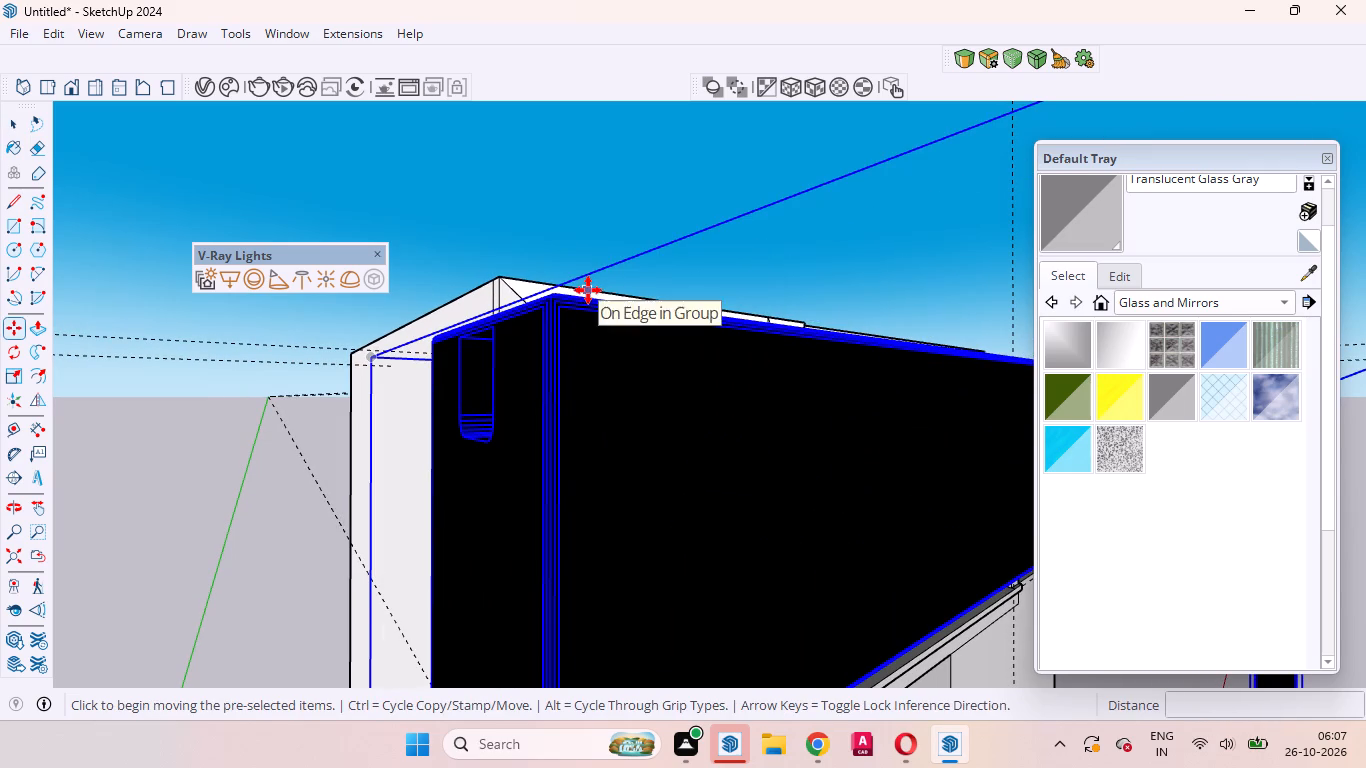
{"action": "left_click", "coordinate": [553, 293]}
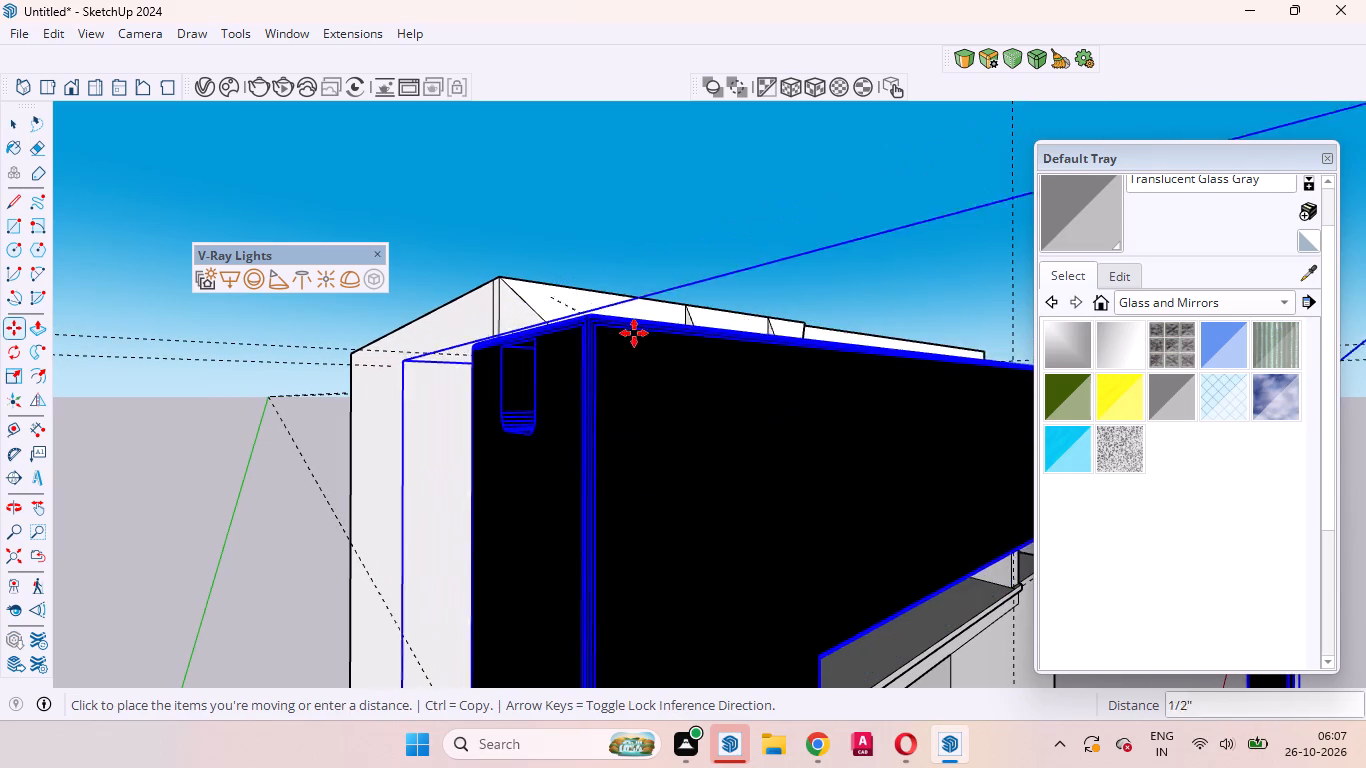
{"action": "scroll", "coordinate": [643, 341], "scroll_direction": "down", "scroll_amount": 20}
{"action": "scroll", "coordinate": [643, 341], "scroll_direction": "down", "scroll_amount": 18}
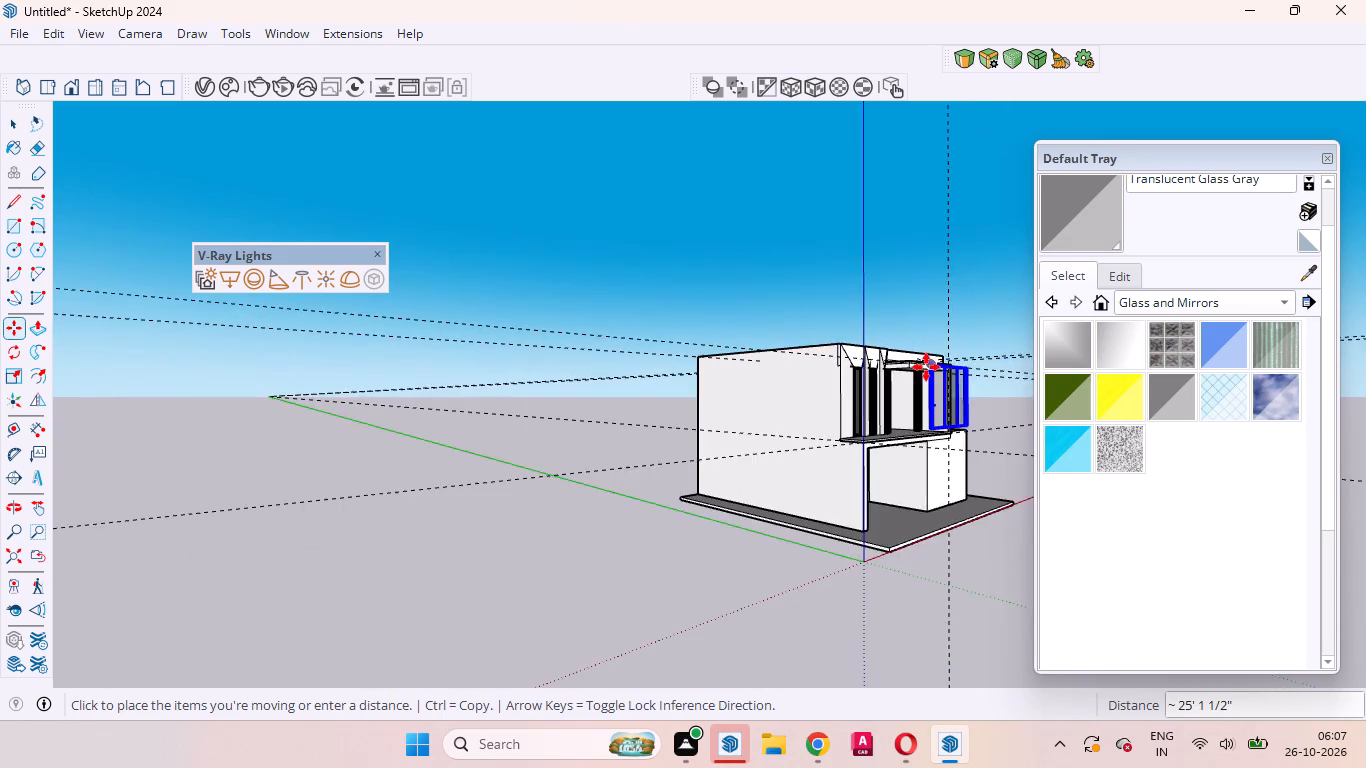
{"action": "scroll", "coordinate": [923, 373], "scroll_direction": "up", "scroll_amount": 20}
{"action": "scroll", "coordinate": [861, 328], "scroll_direction": "up", "scroll_amount": 9}
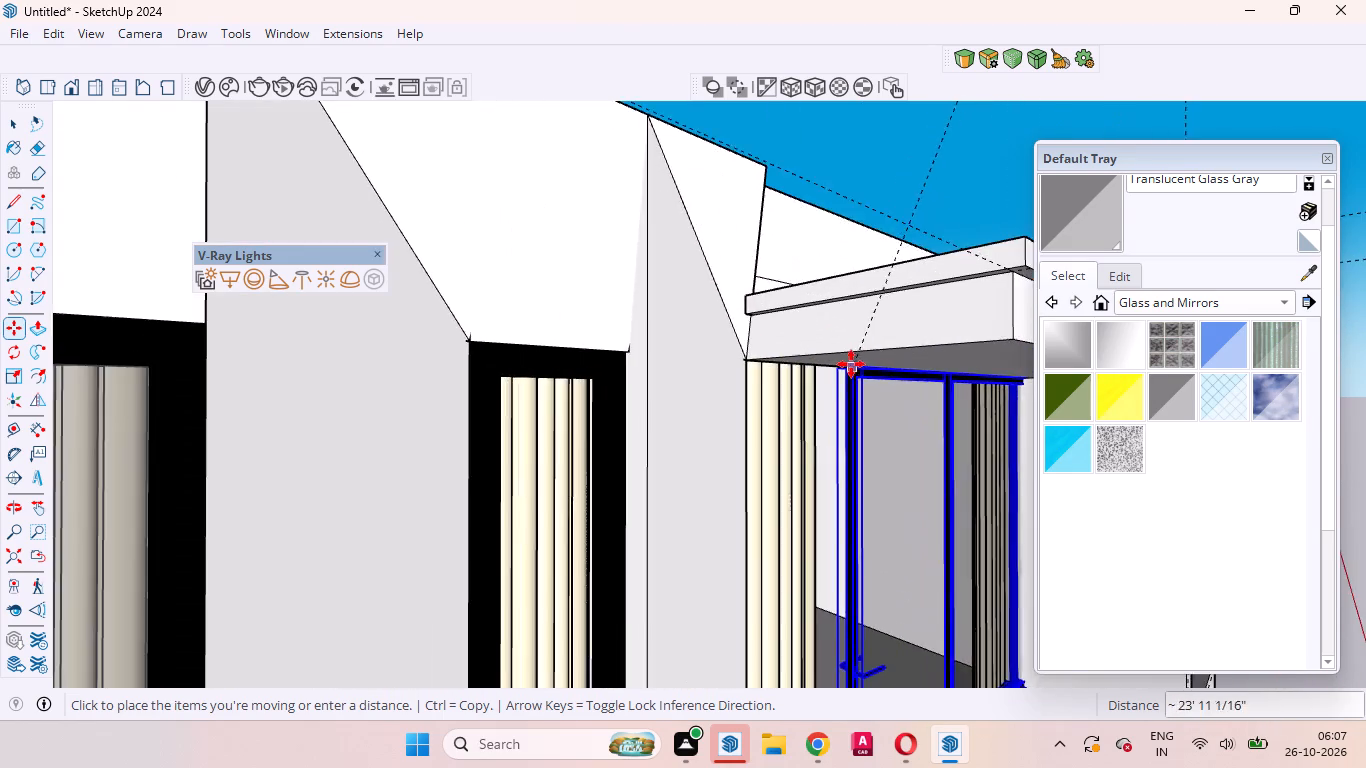
{"action": "scroll", "coordinate": [851, 364], "scroll_direction": "up", "scroll_amount": 2}
{"action": "middle_click_drag", "start_coordinate": [851, 364], "coordinate": [542, 337]}
{"action": "scroll", "coordinate": [544, 337], "scroll_direction": "up", "scroll_amount": 7}
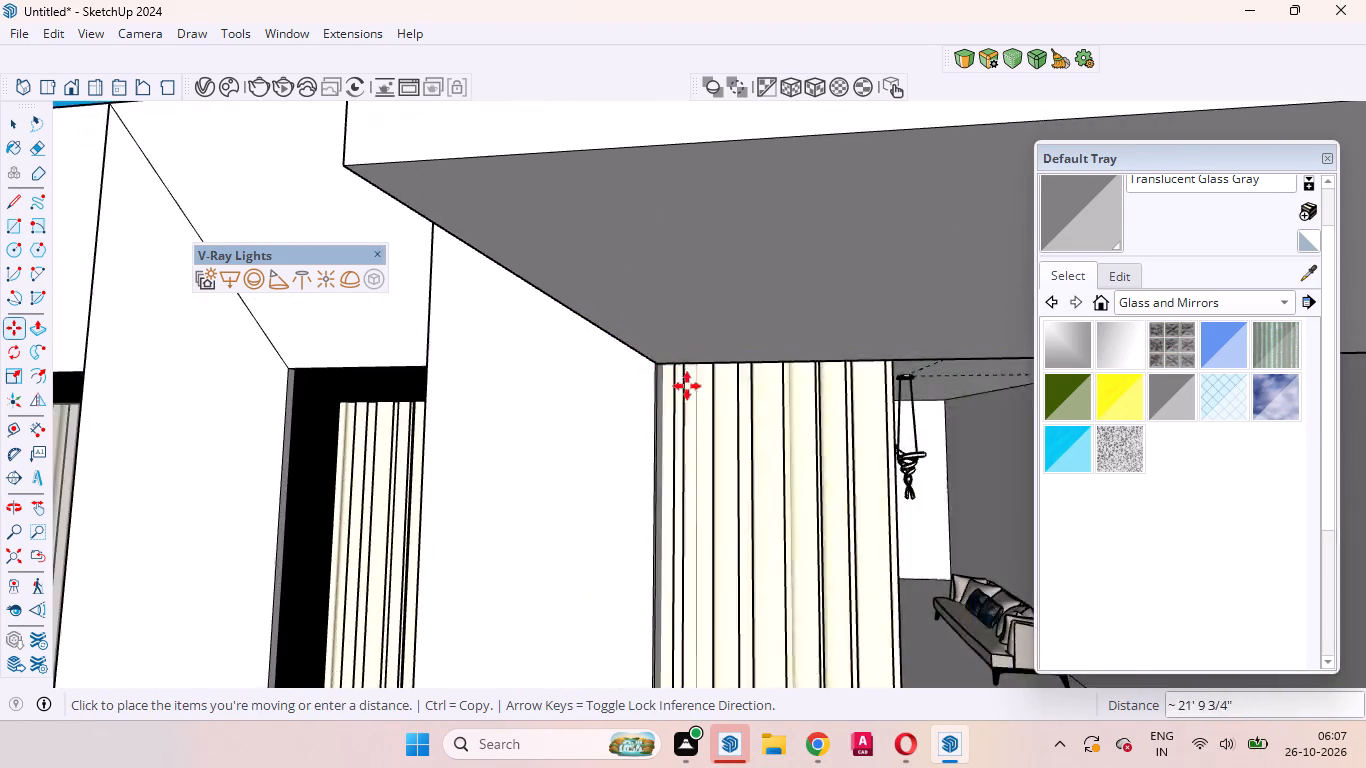
{"action": "scroll", "coordinate": [687, 386], "scroll_direction": "up", "scroll_amount": 11}
{"action": "scroll", "coordinate": [551, 304], "scroll_direction": "up", "scroll_amount": 6}
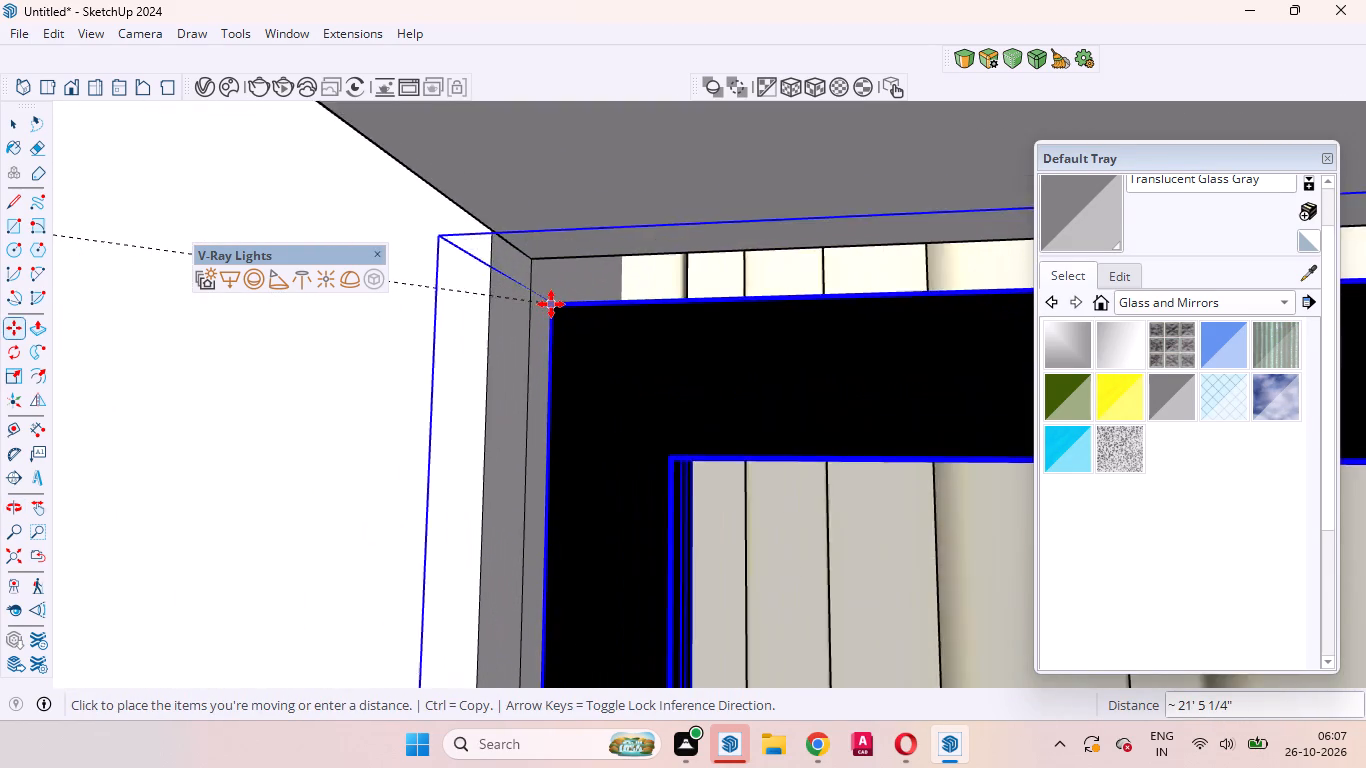
{"action": "scroll", "coordinate": [551, 304], "scroll_direction": "up", "scroll_amount": 2}
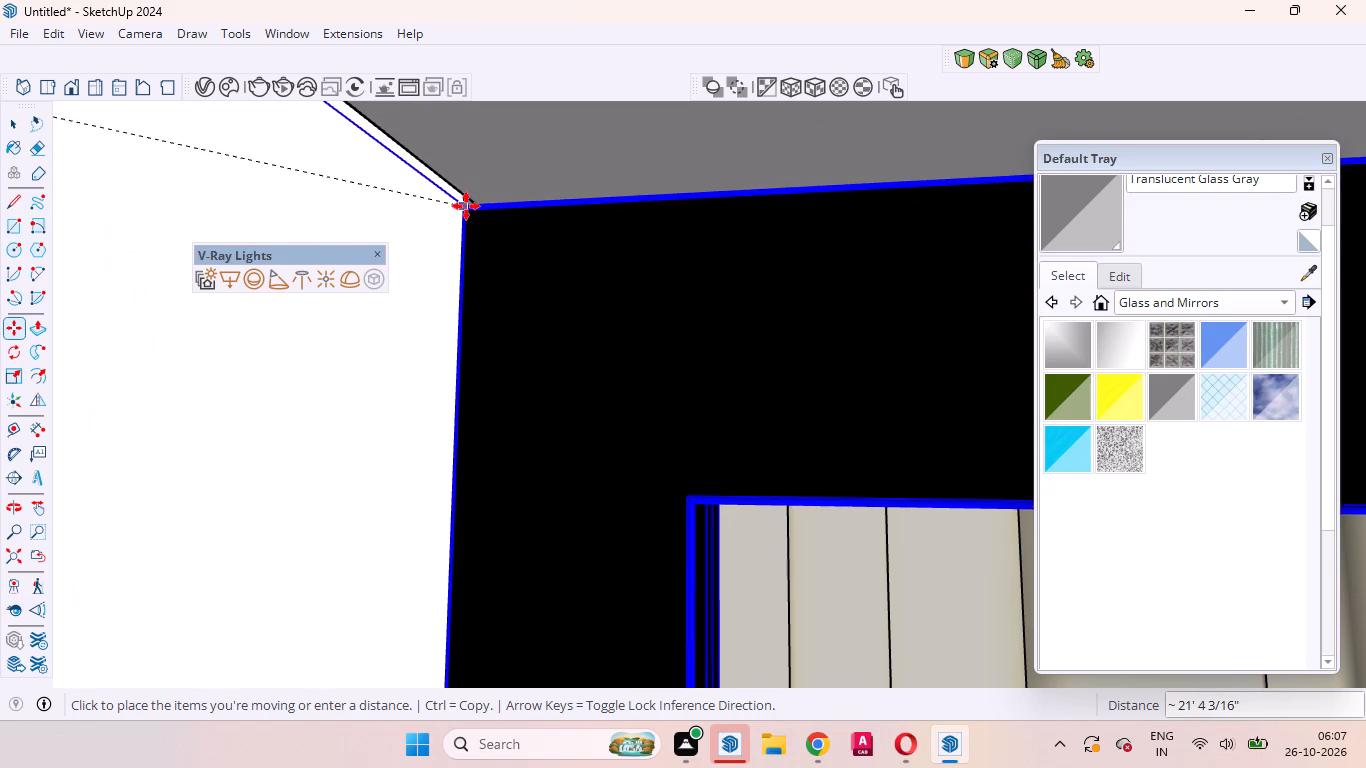
{"action": "left_click", "coordinate": [467, 203]}
Examine how the placed sliding window fits the recess opening's edges, floor and curtains, and deselect it.
{"action": "scroll", "coordinate": [483, 251], "scroll_direction": "down", "scroll_amount": 15}
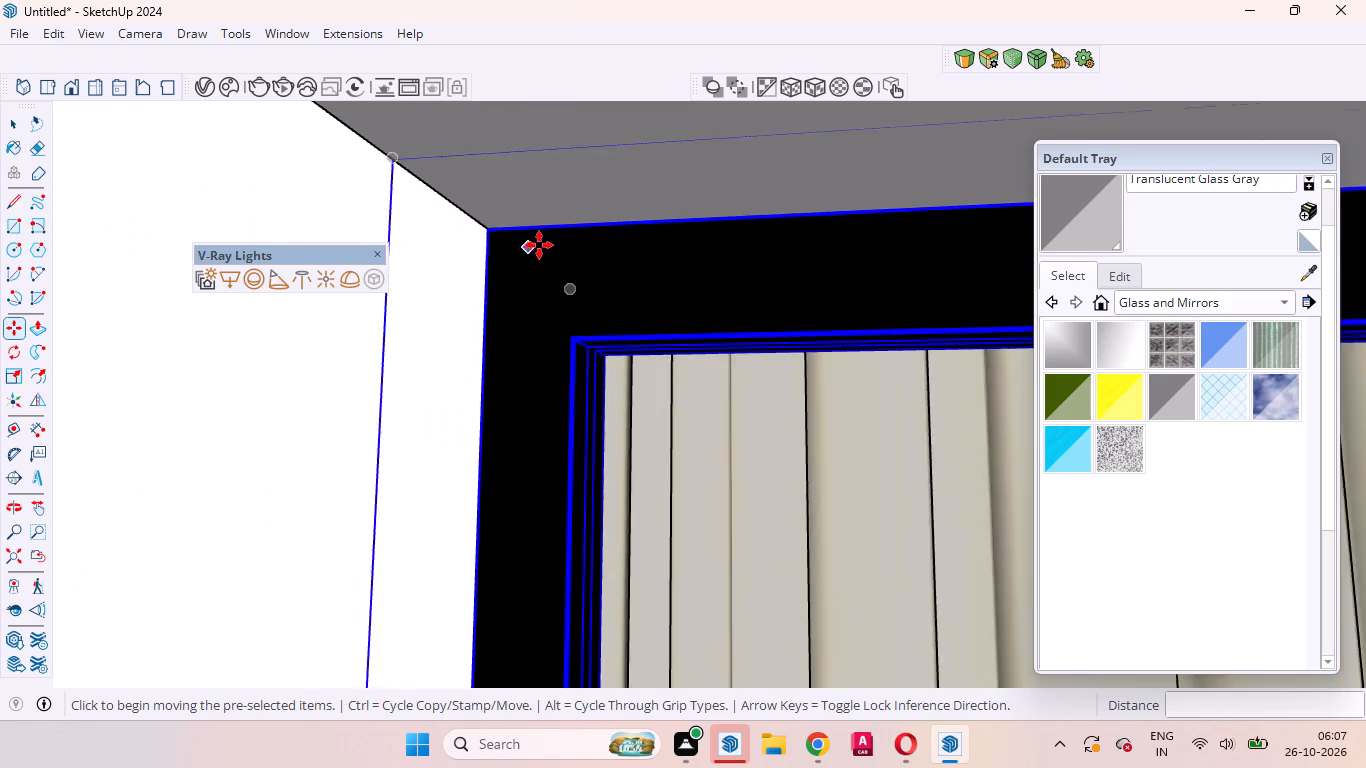
{"action": "scroll", "coordinate": [539, 245], "scroll_direction": "down", "scroll_amount": 20}
{"action": "scroll", "coordinate": [539, 245], "scroll_direction": "down", "scroll_amount": 20}
{"action": "scroll", "coordinate": [539, 245], "scroll_direction": "down", "scroll_amount": 2}
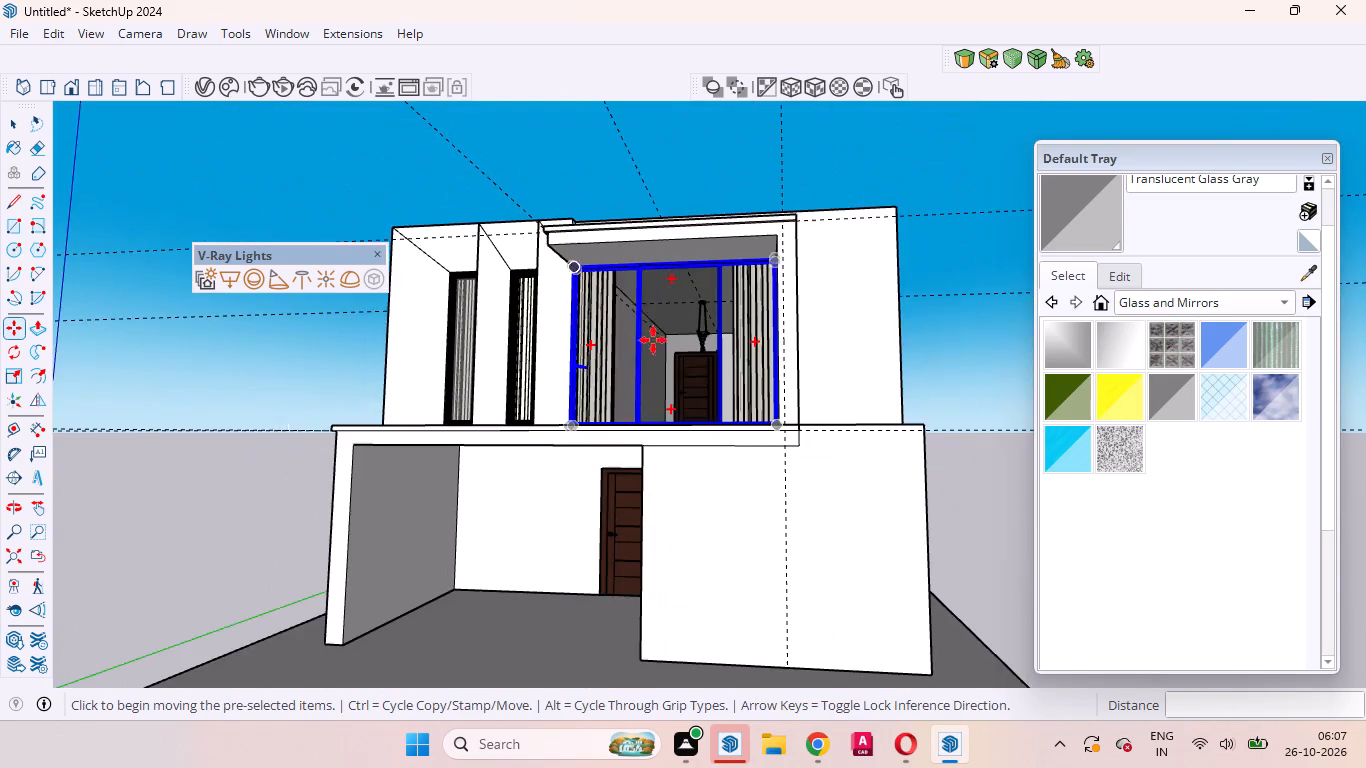
{"action": "scroll", "coordinate": [689, 377], "scroll_direction": "up", "scroll_amount": 12}
{"action": "middle_click_drag", "start_coordinate": [823, 466], "coordinate": [946, 569]}
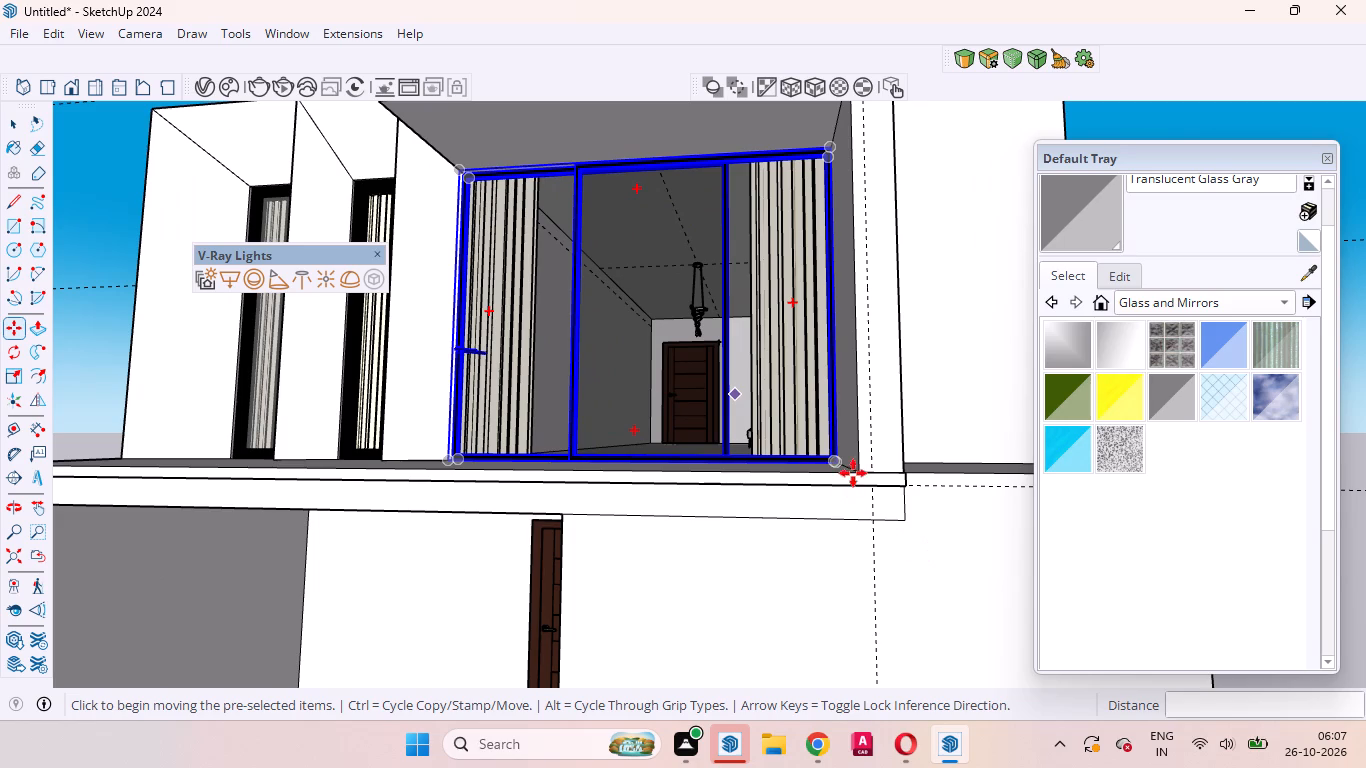
{"action": "scroll", "coordinate": [477, 434], "scroll_direction": "up", "scroll_amount": 8}
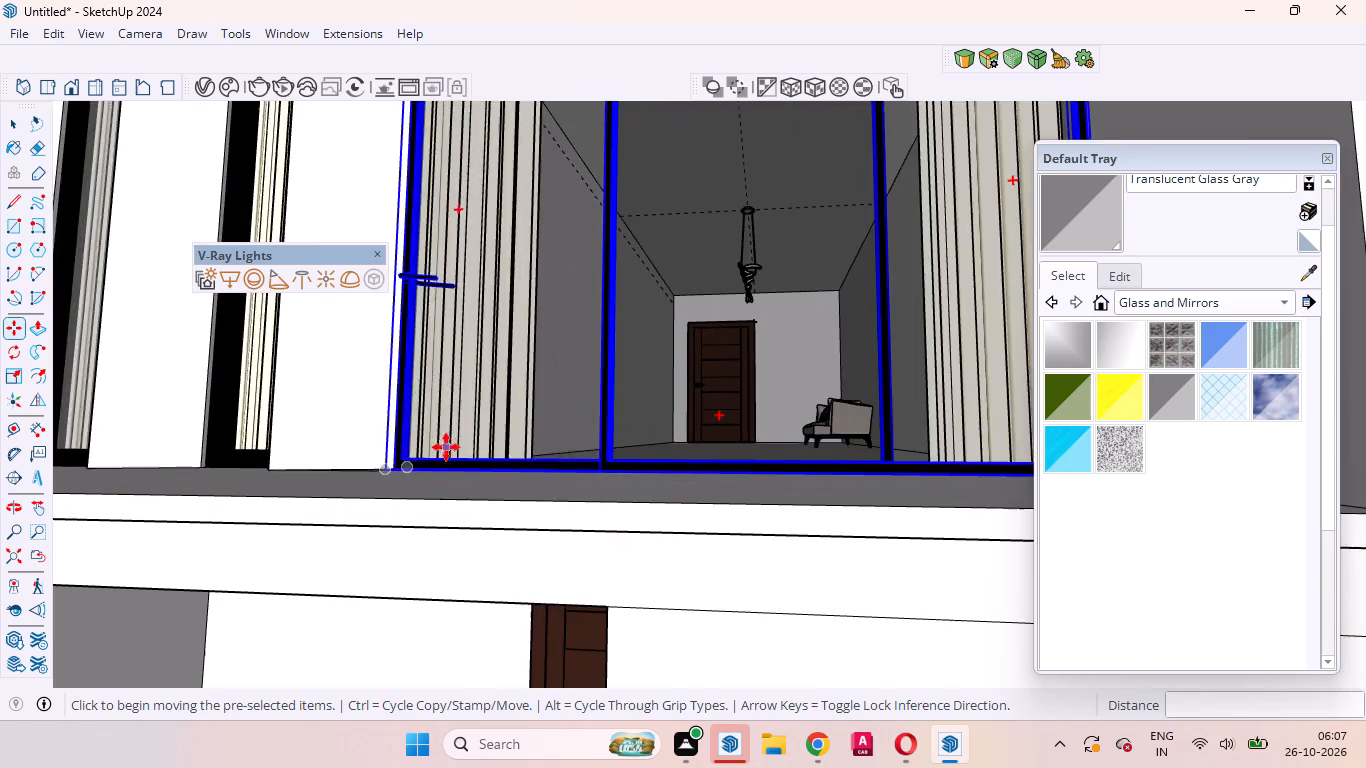
{"action": "scroll", "coordinate": [446, 447], "scroll_direction": "up", "scroll_amount": 9}
{"action": "middle_click_drag", "start_coordinate": [457, 523], "coordinate": [826, 646]}
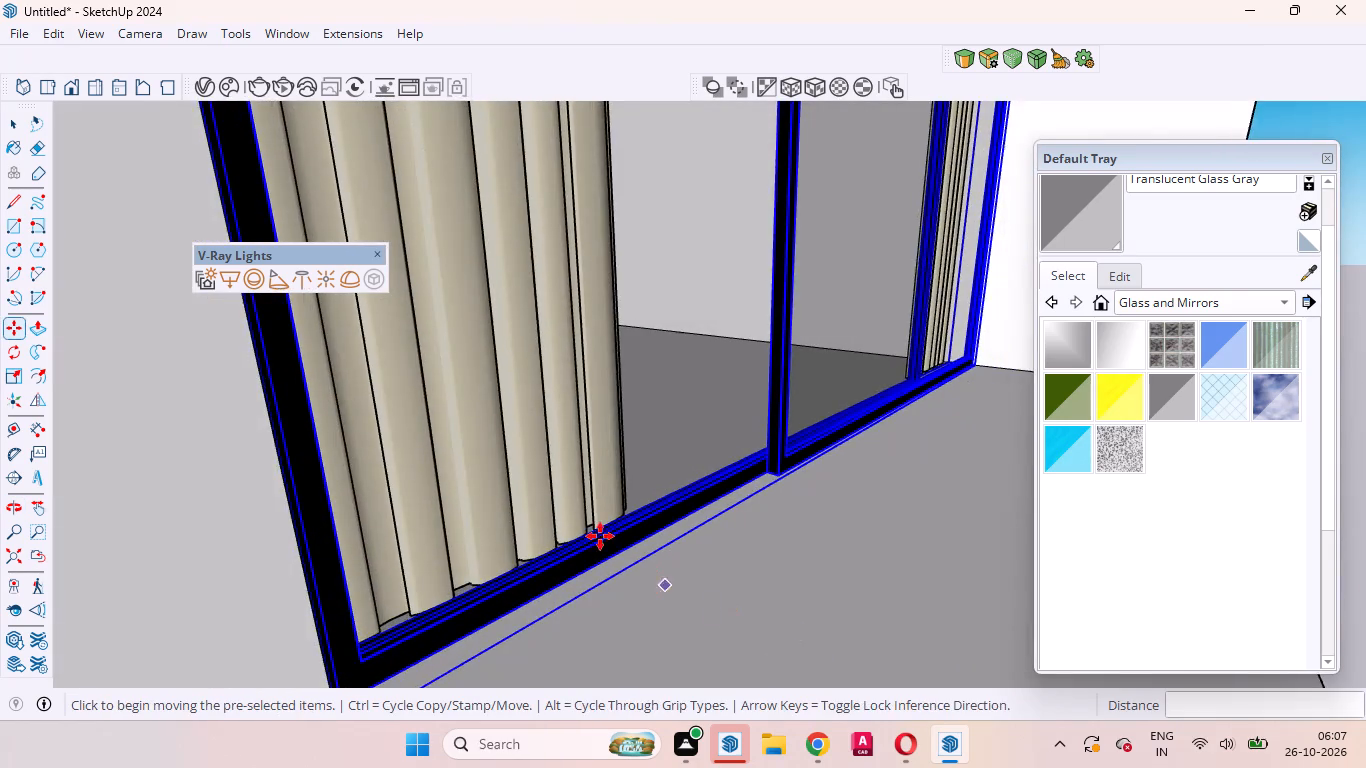
{"action": "scroll", "coordinate": [600, 536], "scroll_direction": "down", "scroll_amount": 10}
{"action": "scroll", "coordinate": [598, 559], "scroll_direction": "down", "scroll_amount": 16}
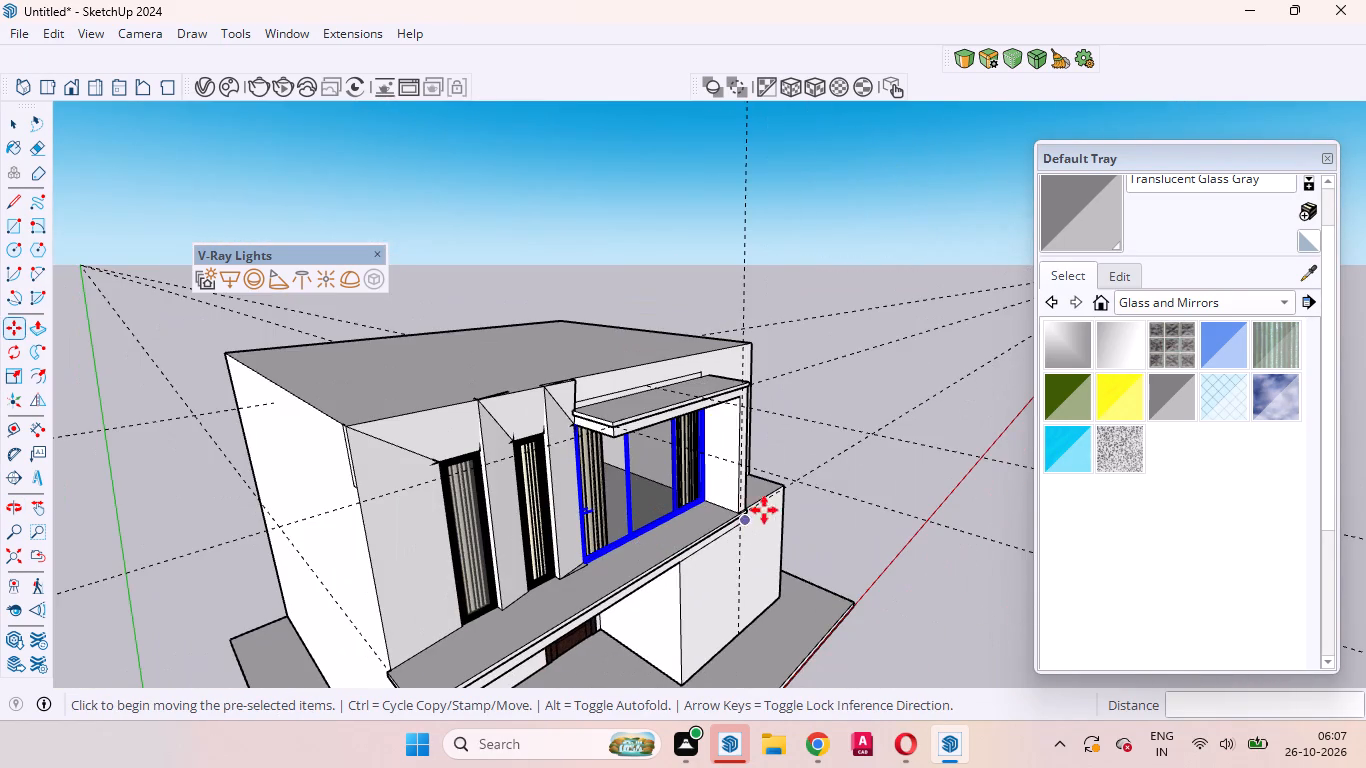
{"action": "key", "text": "space"}
{"action": "left_click", "coordinate": [852, 411]}
{"action": "scroll", "coordinate": [852, 434], "scroll_direction": "up", "scroll_amount": 4}
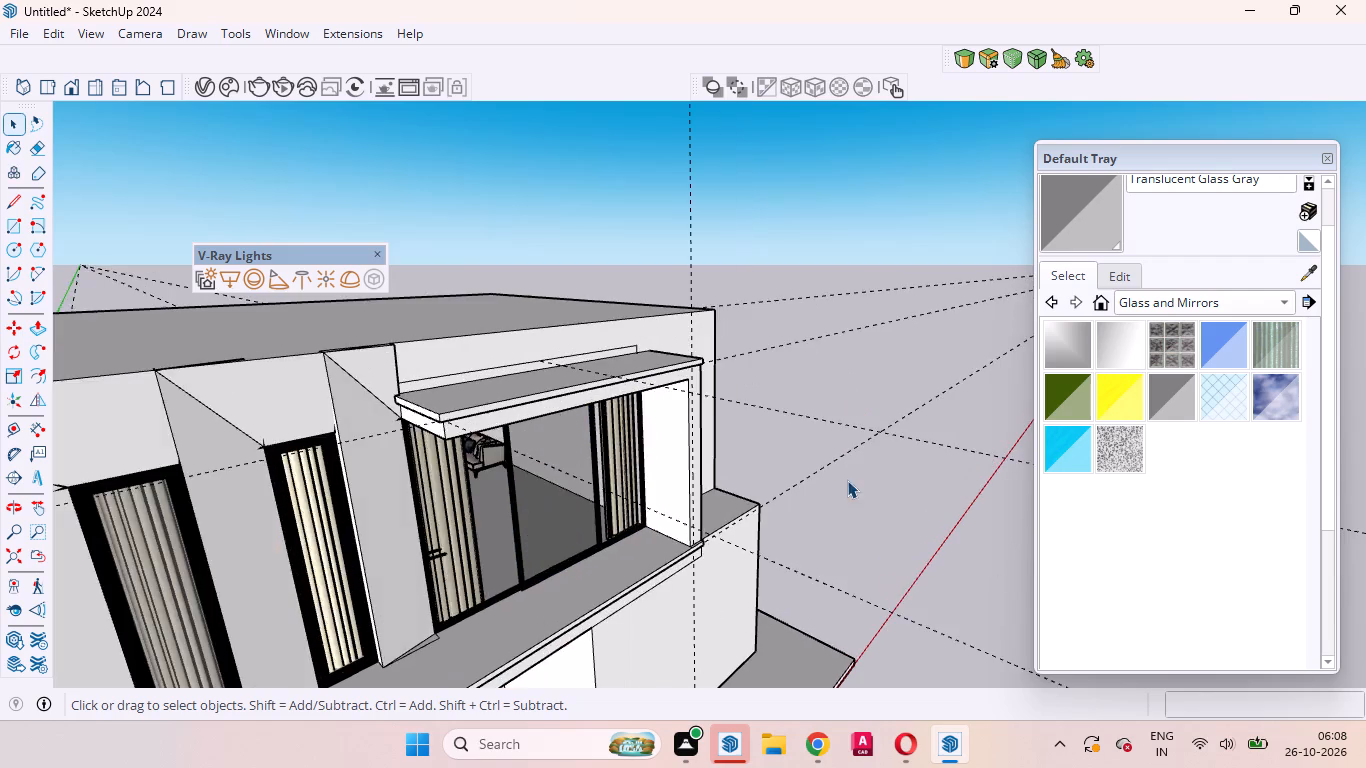
{"action": "scroll", "coordinate": [847, 480], "scroll_direction": "up", "scroll_amount": 1}
{"action": "middle_click_drag", "start_coordinate": [847, 480], "coordinate": [634, 372]}
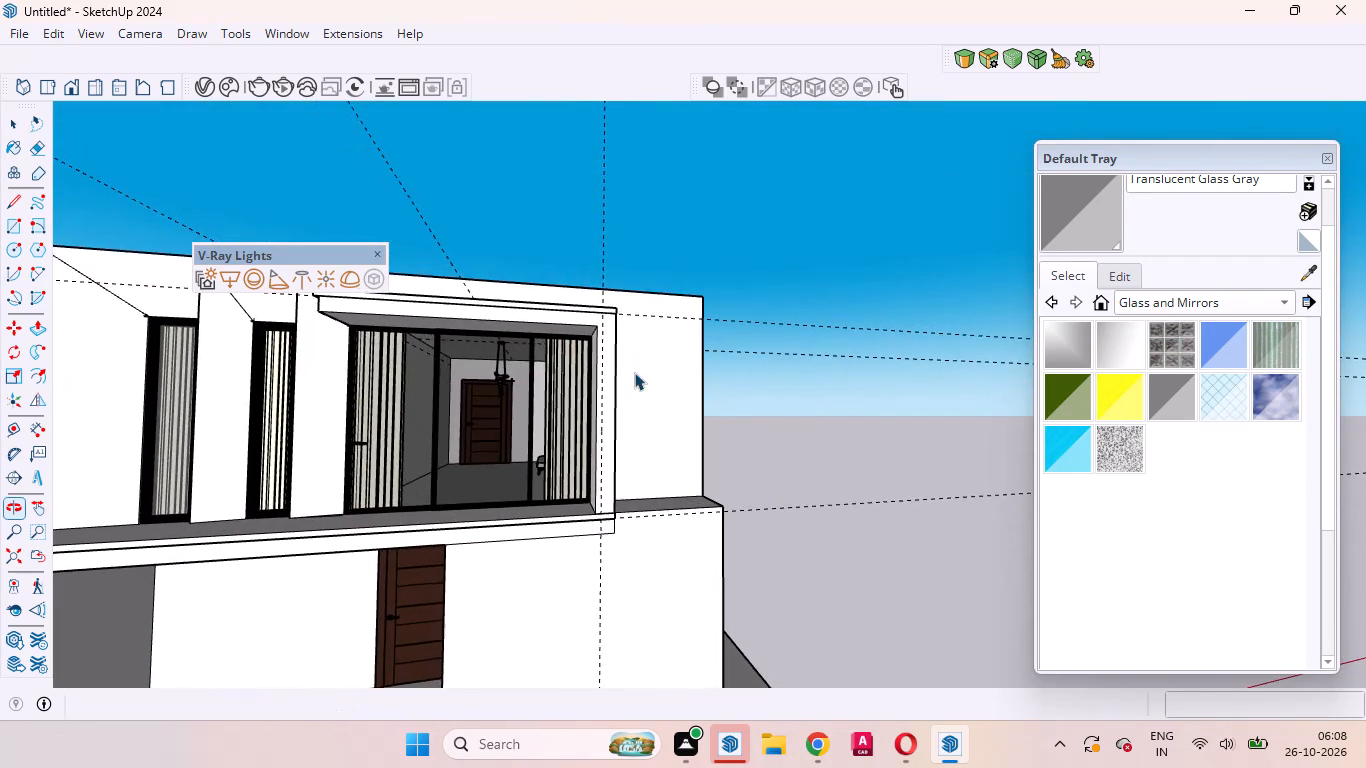
{"action": "scroll", "coordinate": [625, 388], "scroll_direction": "down", "scroll_amount": 11}
Open the house group, delete the horizontal and slanting guide lines inside it, and close the group.
{"action": "left_click_drag", "start_coordinate": [791, 483], "coordinate": [773, 437]}
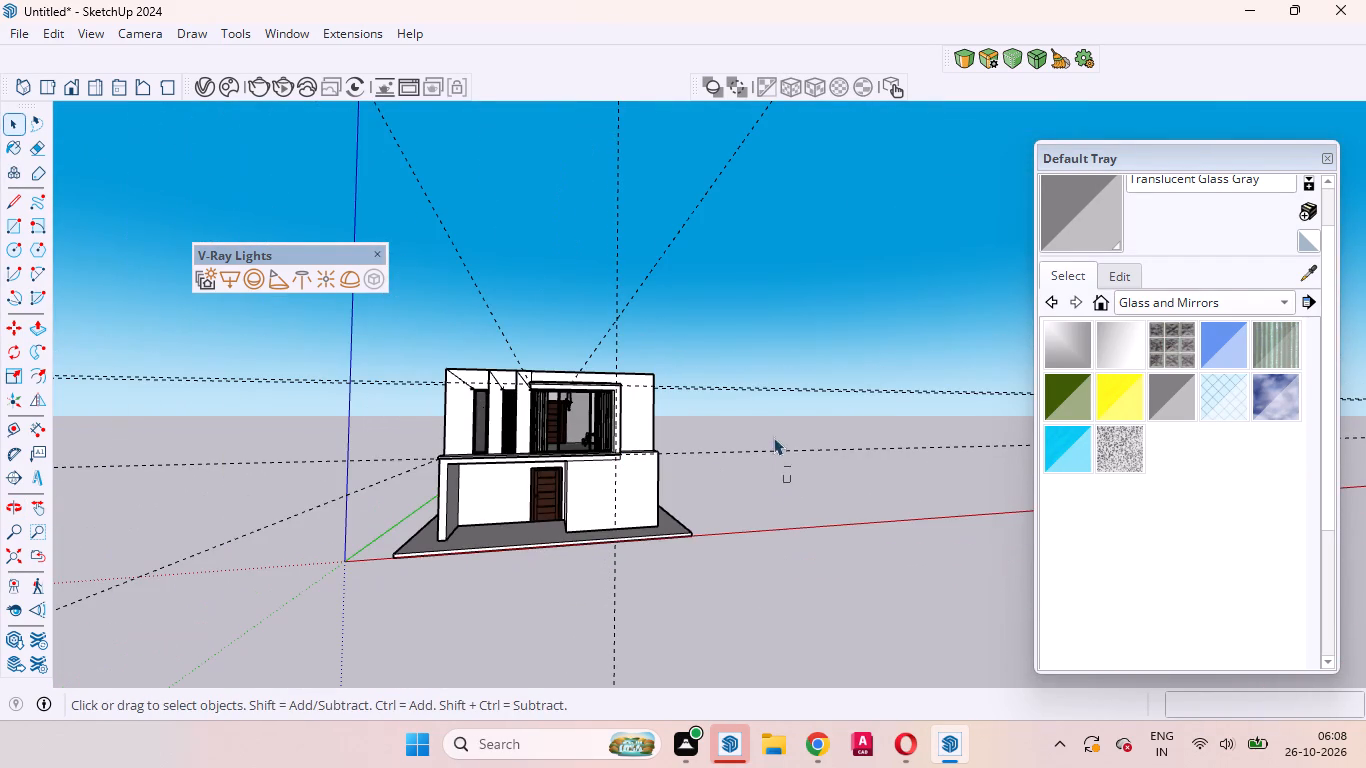
{"action": "left_click_drag", "start_coordinate": [773, 437], "coordinate": [737, 366]}
{"action": "scroll", "coordinate": [734, 370], "scroll_direction": "up", "scroll_amount": 5}
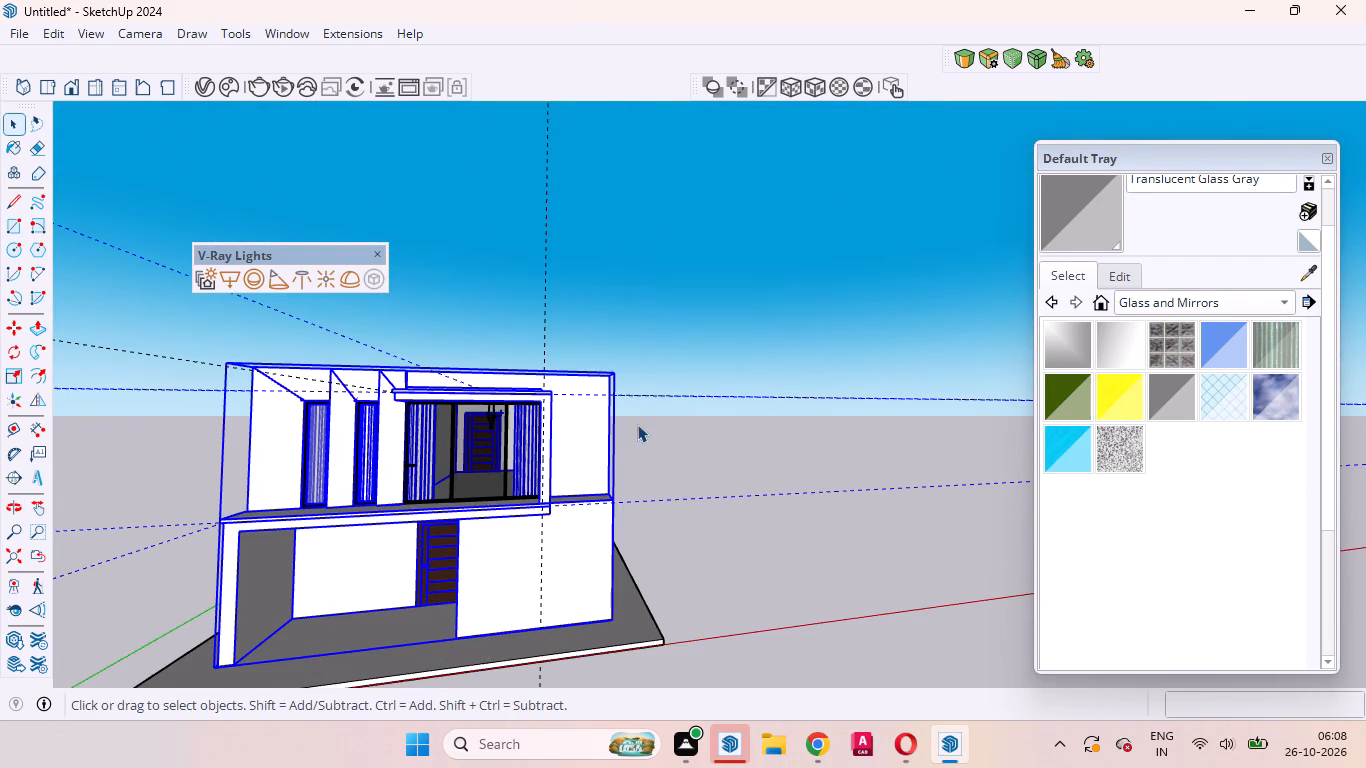
{"action": "double_click", "coordinate": [583, 429]}
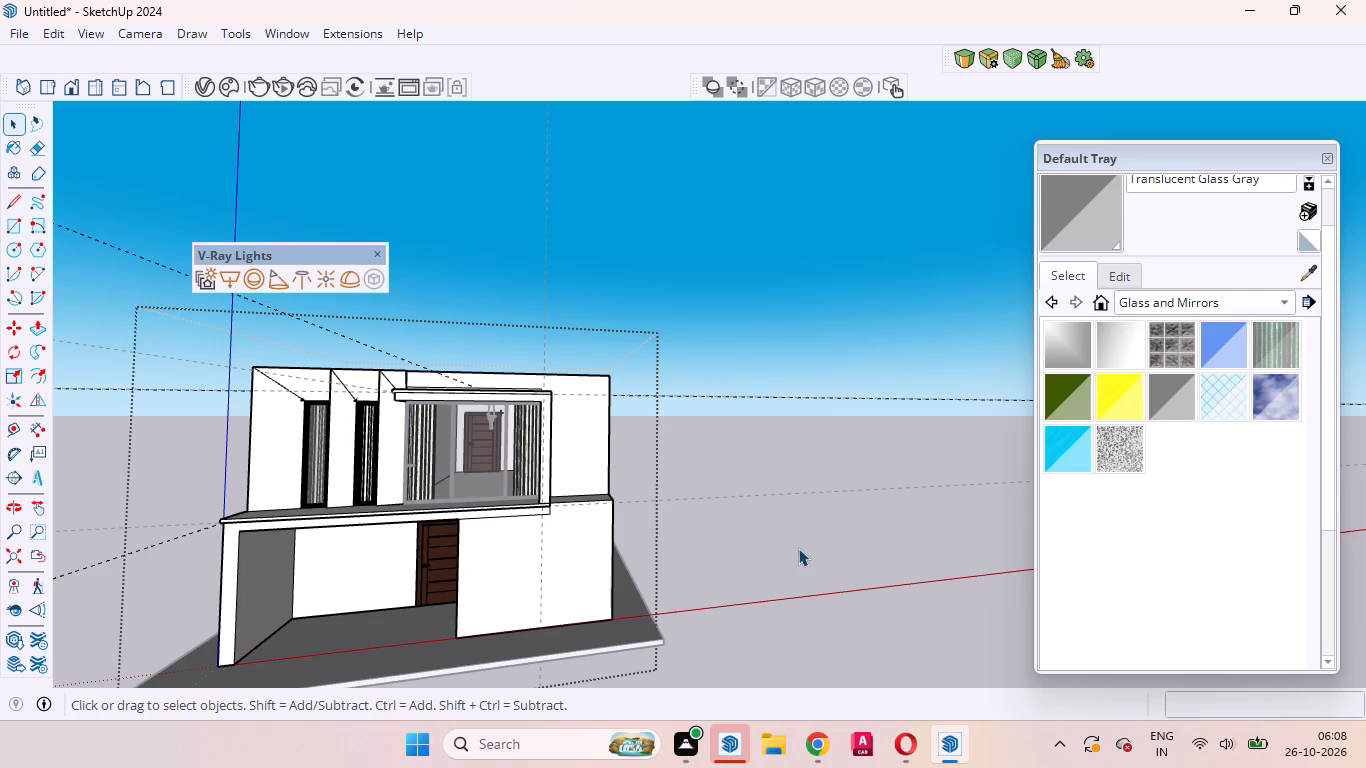
{"action": "left_click_drag", "start_coordinate": [803, 551], "coordinate": [676, 354]}
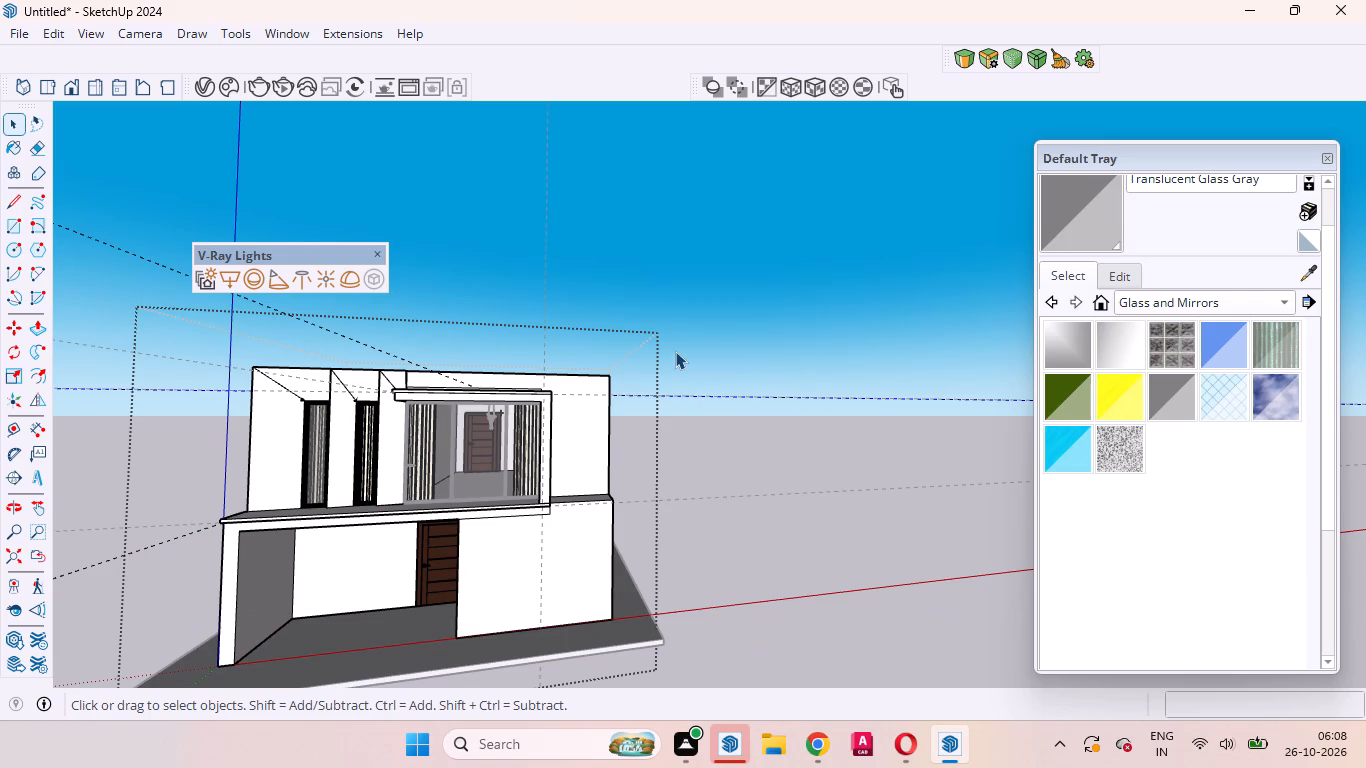
{"action": "key", "text": "Delete"}
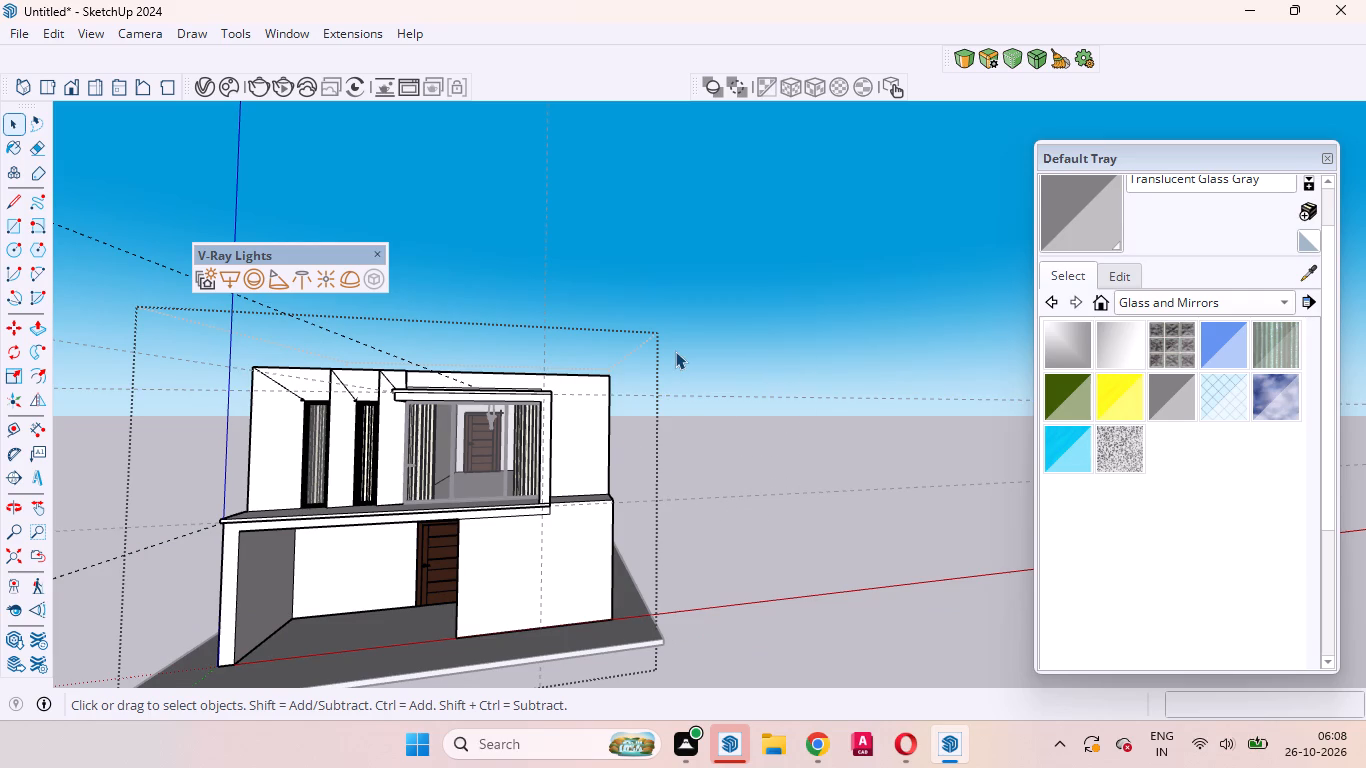
{"action": "scroll", "coordinate": [536, 412], "scroll_direction": "down", "scroll_amount": 5}
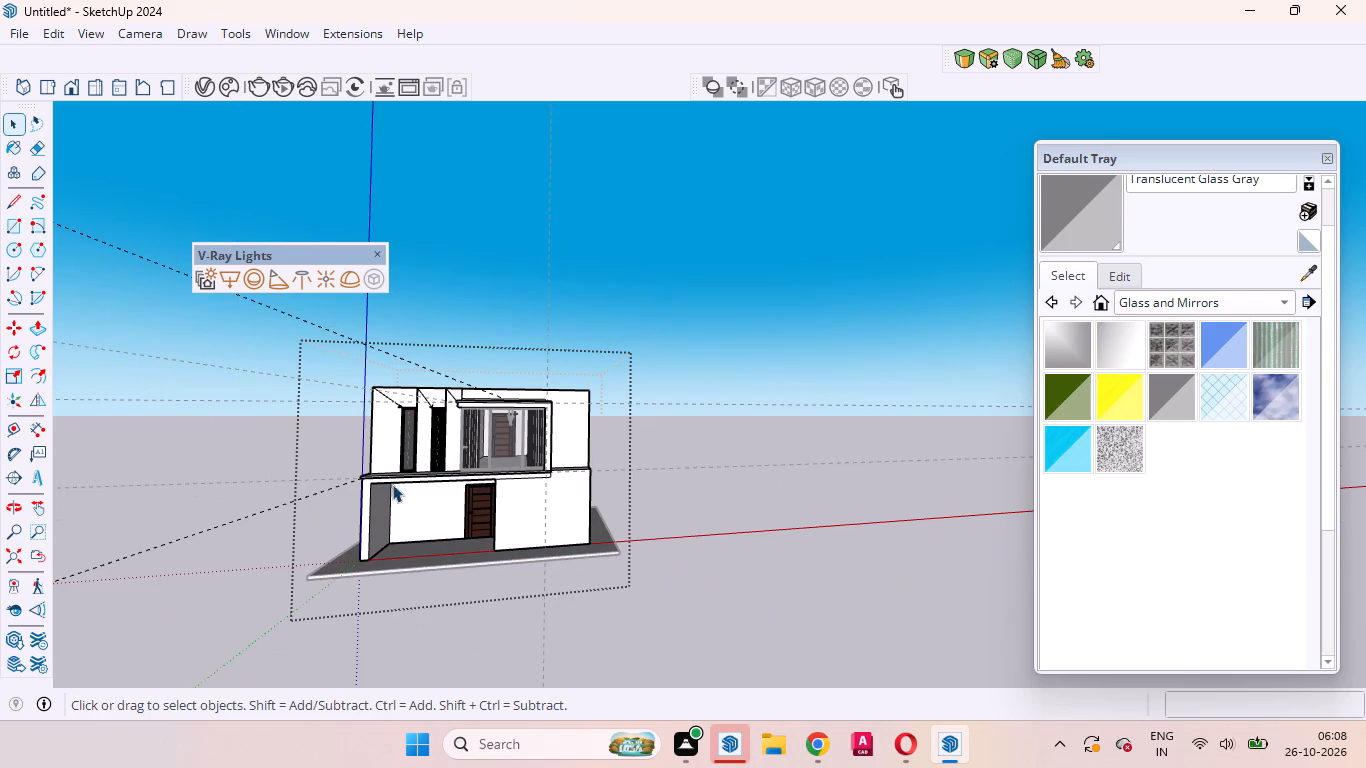
{"action": "left_click_drag", "start_coordinate": [247, 555], "coordinate": [214, 484]}
{"action": "left_click_drag", "start_coordinate": [214, 484], "coordinate": [74, 164]}
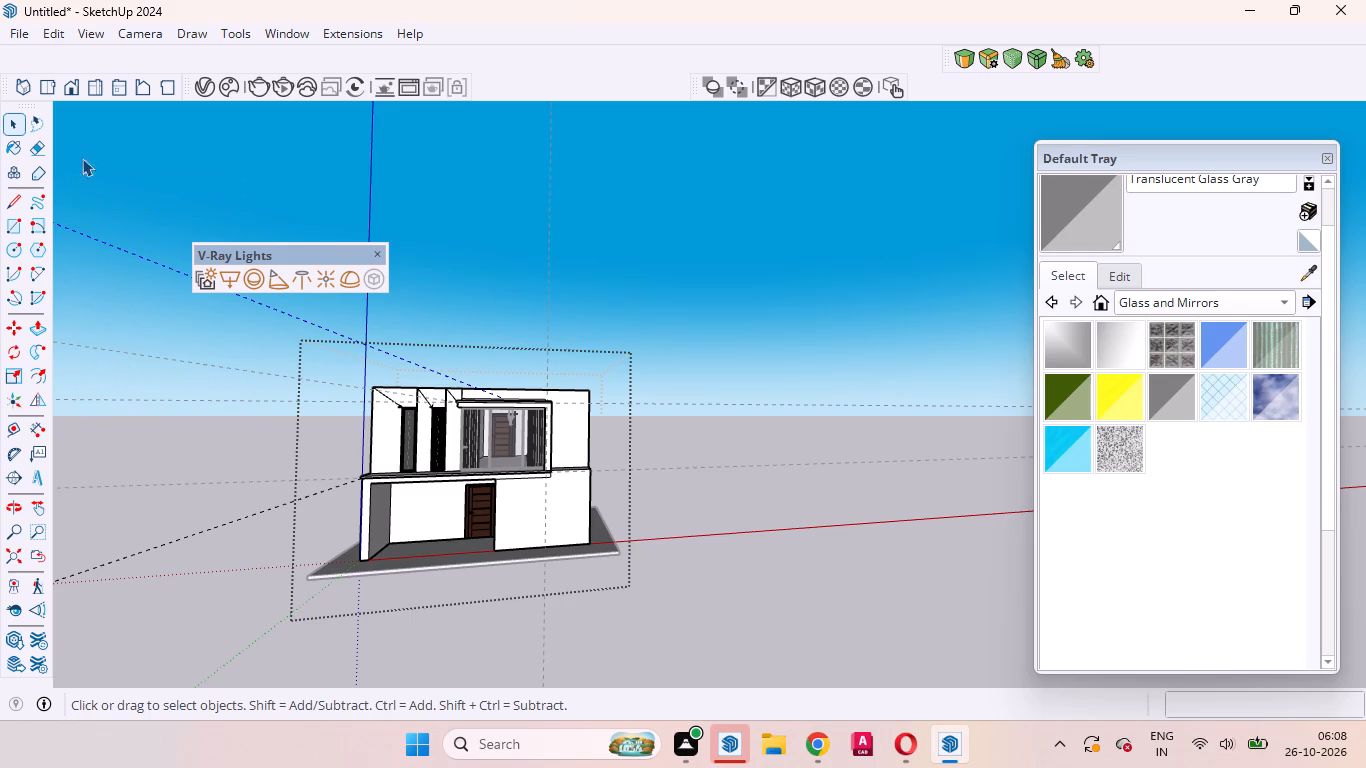
{"action": "key", "text": "Delete"}
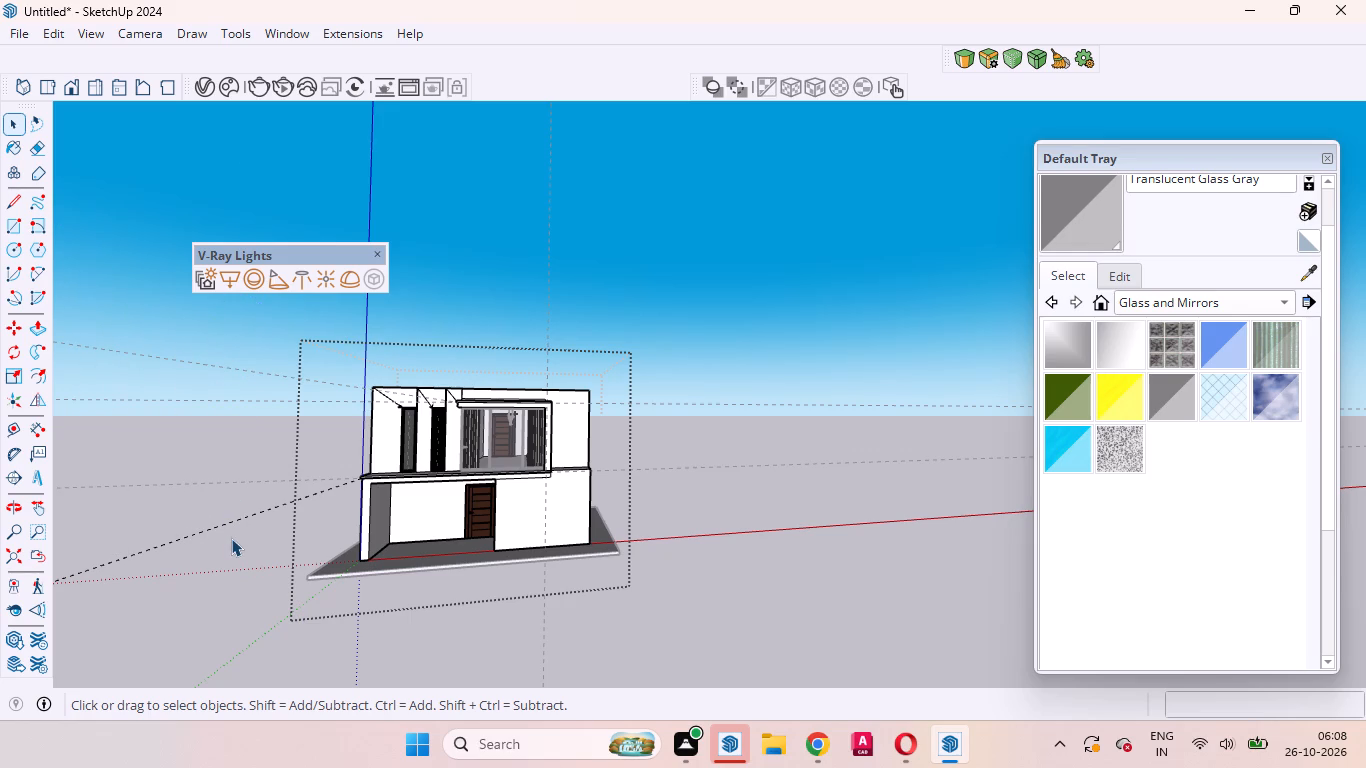
{"action": "left_click_drag", "start_coordinate": [231, 538], "coordinate": [195, 507]}
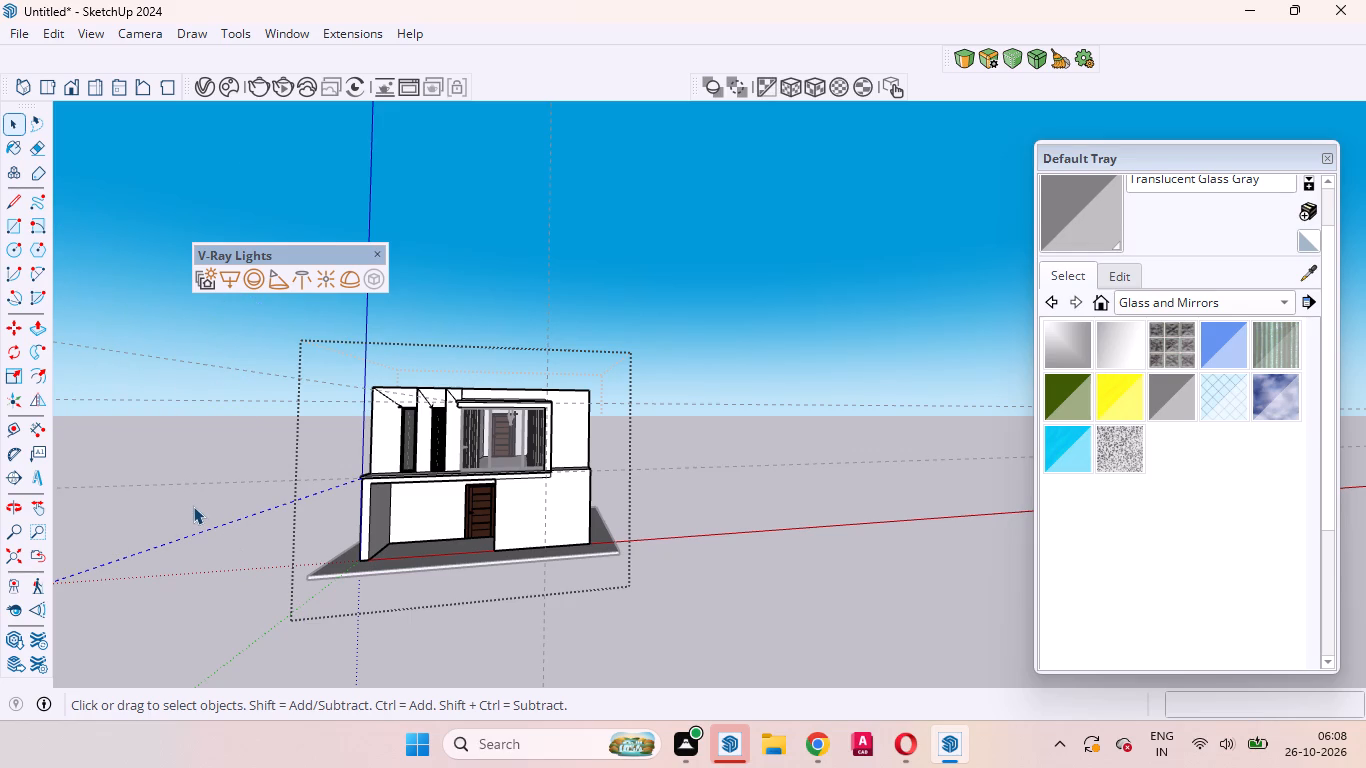
{"action": "key", "text": "Delete"}
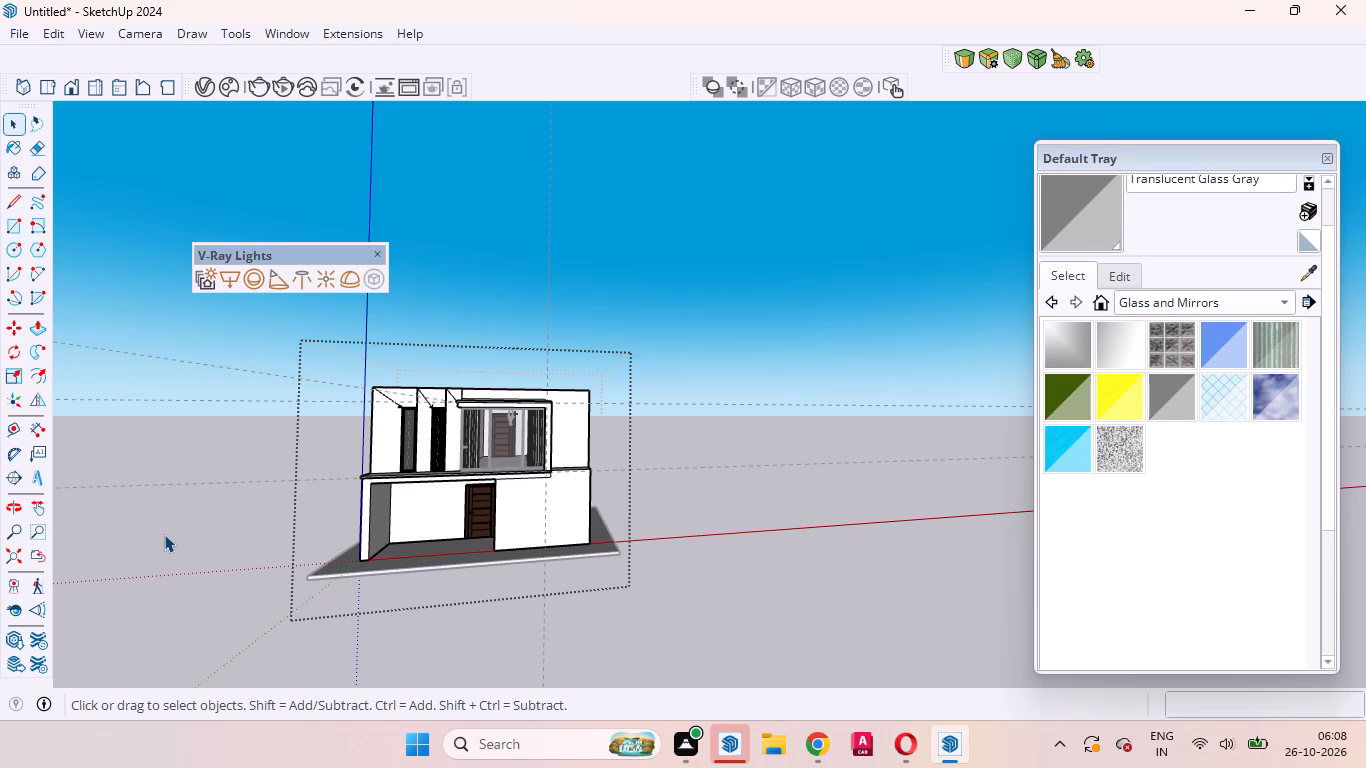
{"action": "left_click", "coordinate": [164, 534]}
{"action": "left_click", "coordinate": [164, 534]}
Delete the remaining guide lines outside the house group, including the vertical one through the recess opening.
{"action": "left_click_drag", "start_coordinate": [178, 540], "coordinate": [166, 534]}
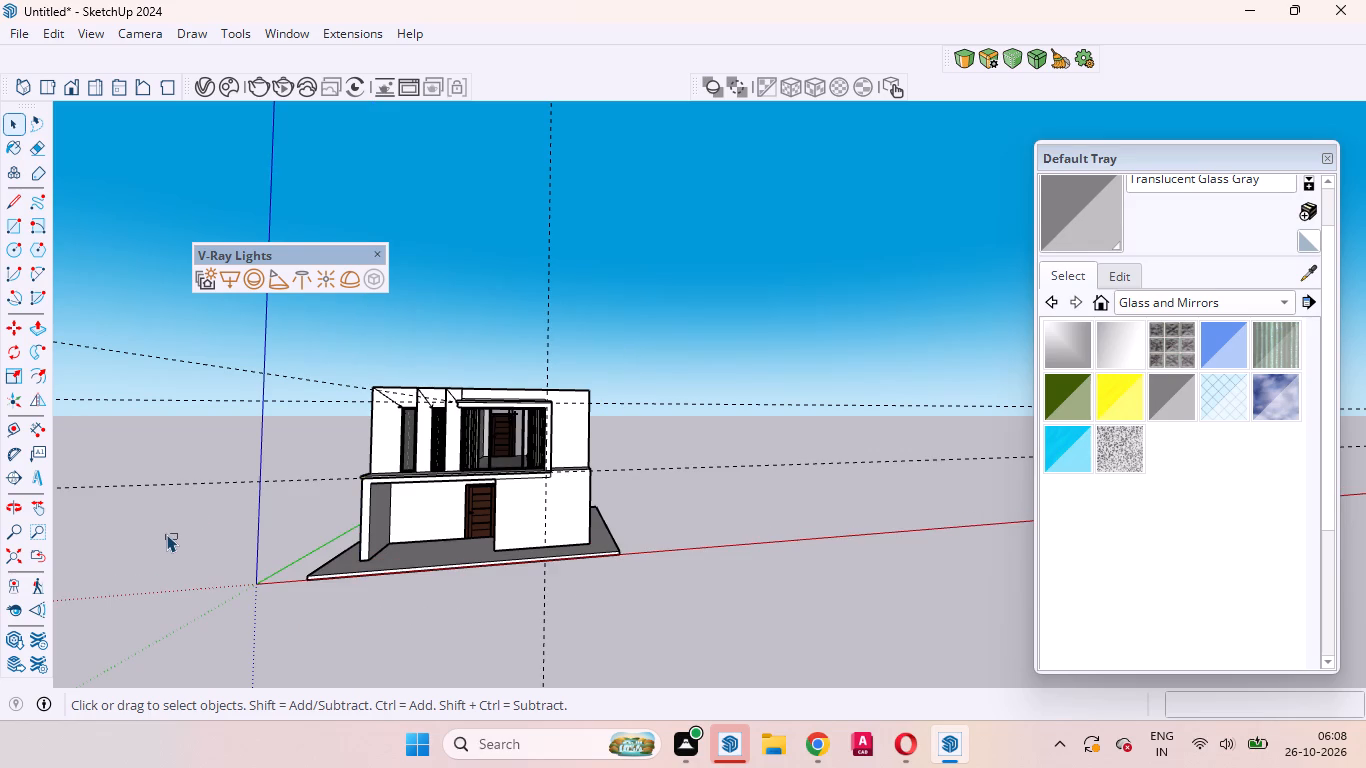
{"action": "left_click_drag", "start_coordinate": [166, 534], "coordinate": [71, 265]}
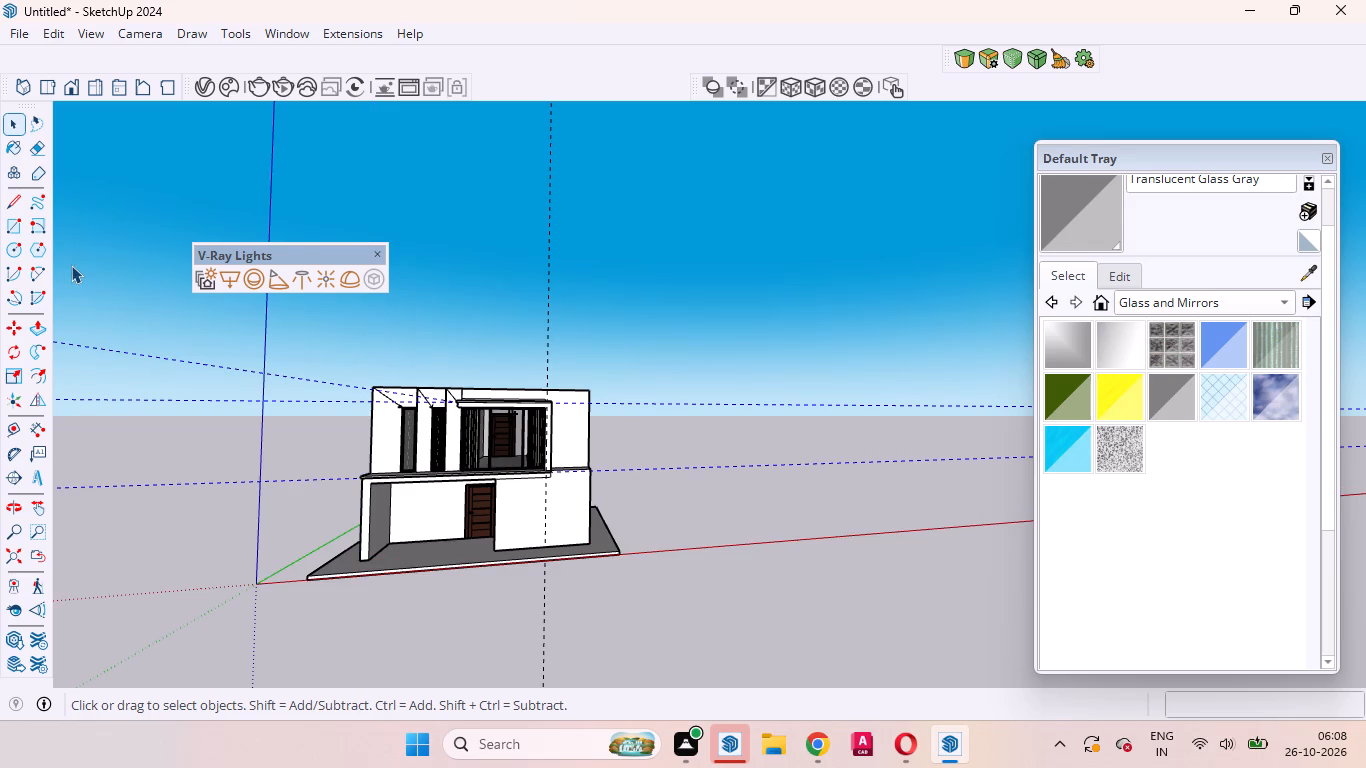
{"action": "key", "text": "Delete"}
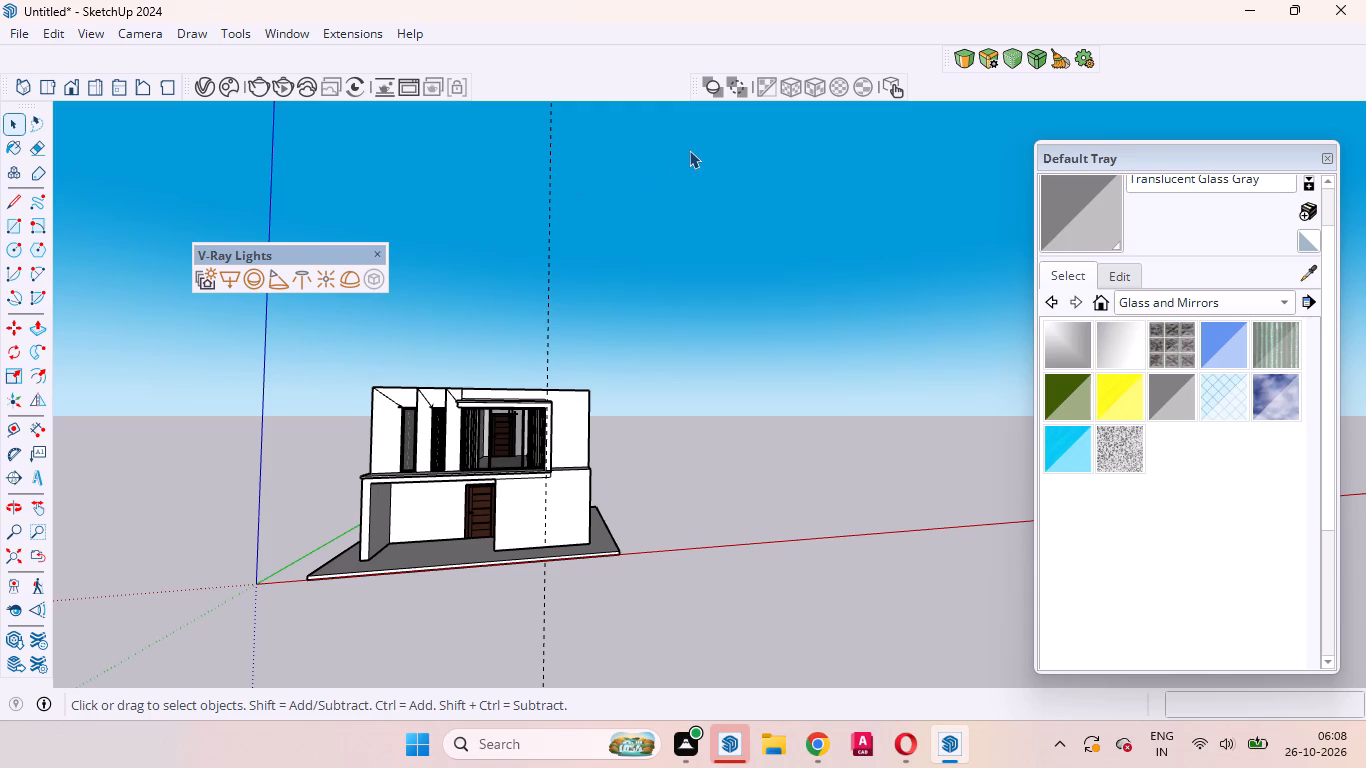
{"action": "left_click", "coordinate": [589, 280]}
{"action": "left_click_drag", "start_coordinate": [616, 271], "coordinate": [582, 254]}
{"action": "left_click_drag", "start_coordinate": [582, 254], "coordinate": [484, 191]}
{"action": "key", "text": "Delete"}
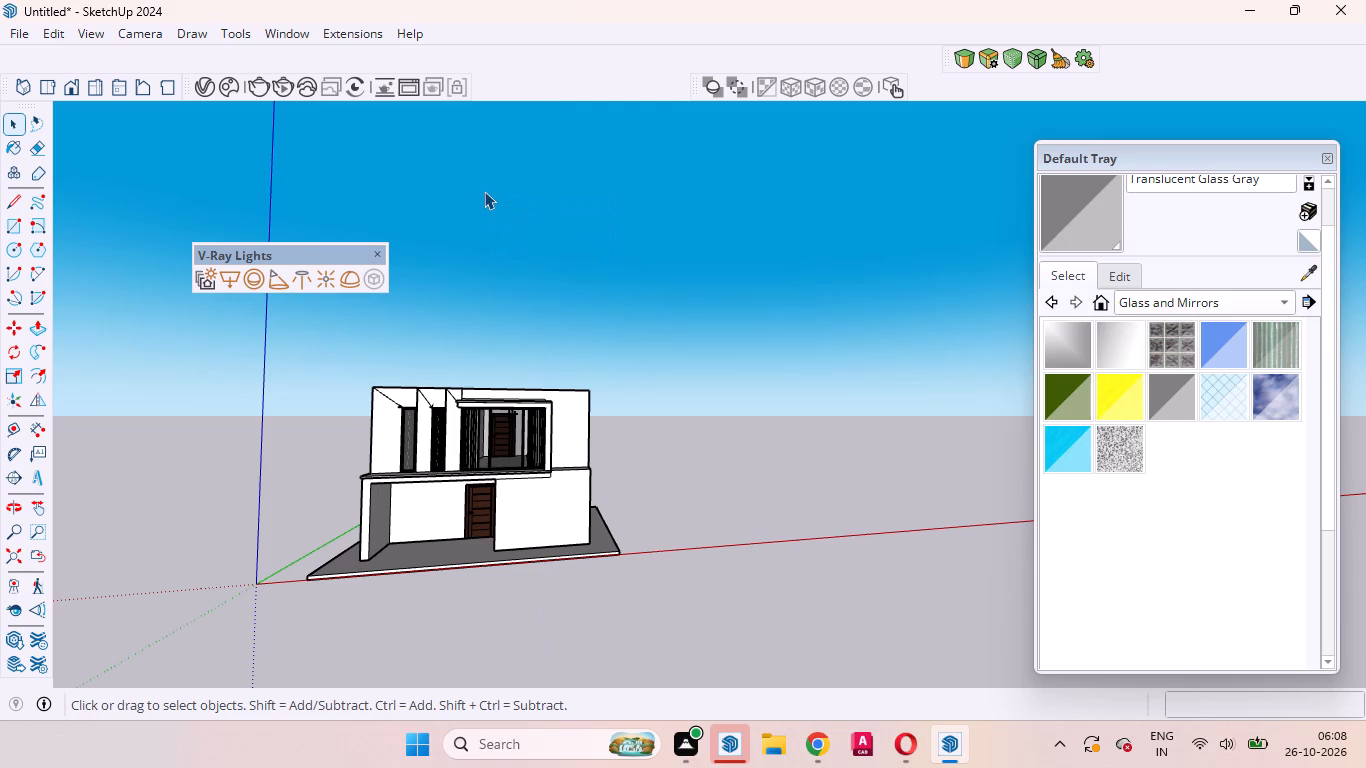
Examine the house front without guides, checking the sliding window, curtains and furnished recess from several distances and angles.
{"action": "scroll", "coordinate": [491, 255], "scroll_direction": "down", "scroll_amount": 4}
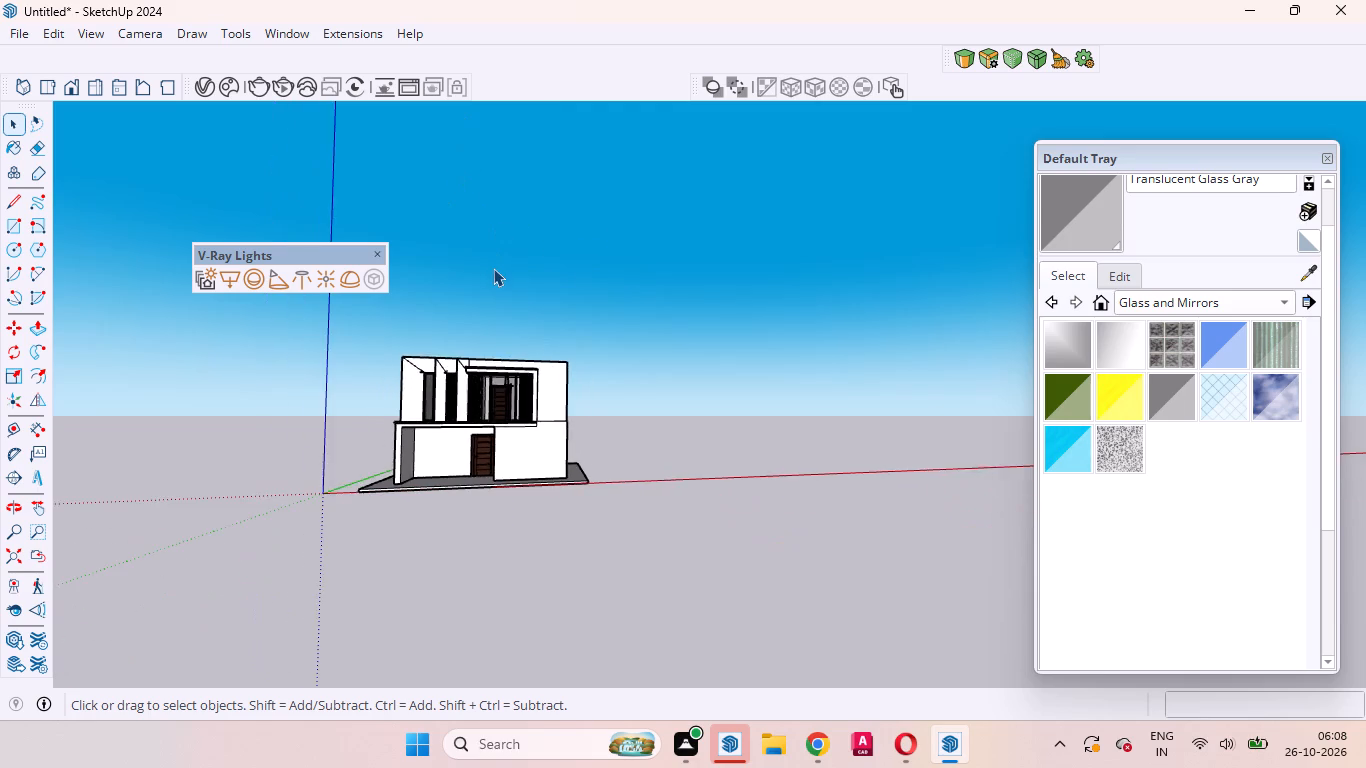
{"action": "scroll", "coordinate": [493, 268], "scroll_direction": "down", "scroll_amount": 5}
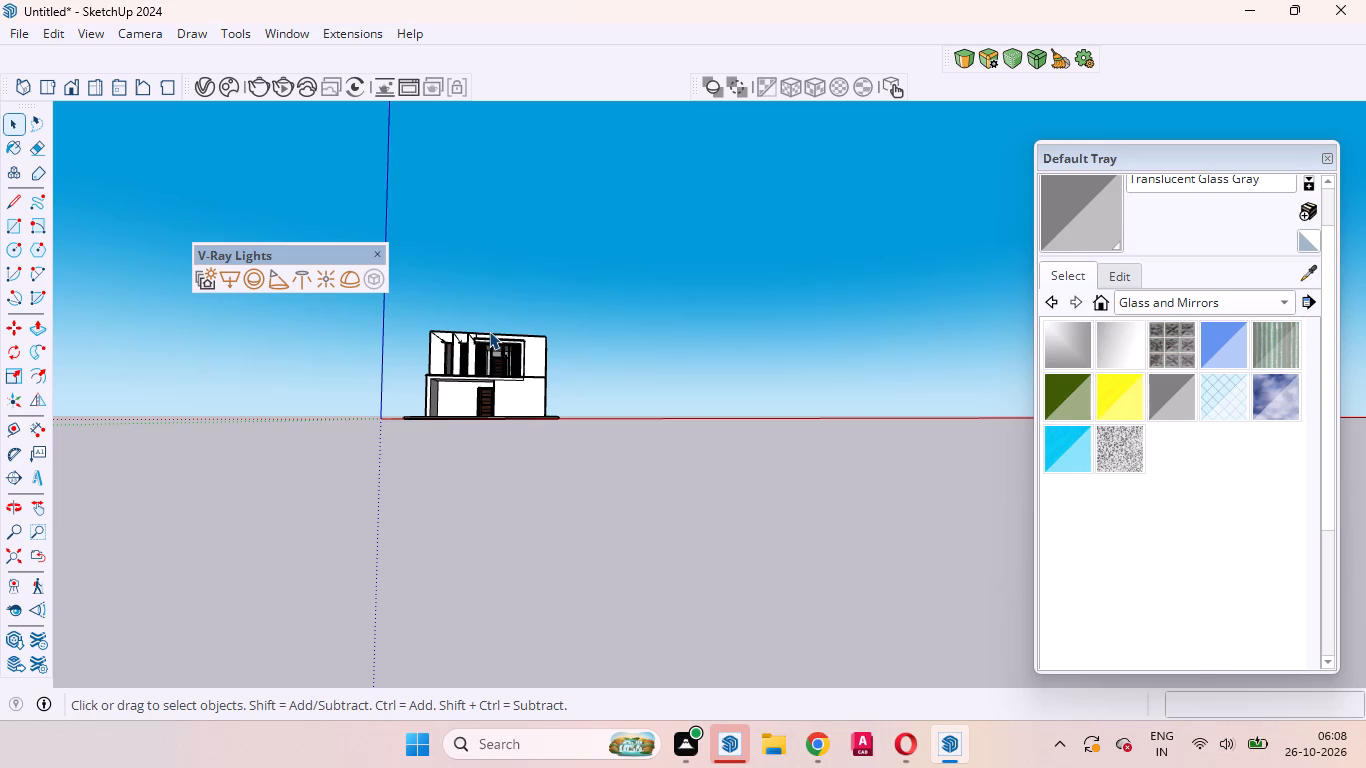
{"action": "scroll", "coordinate": [456, 447], "scroll_direction": "up", "scroll_amount": 7}
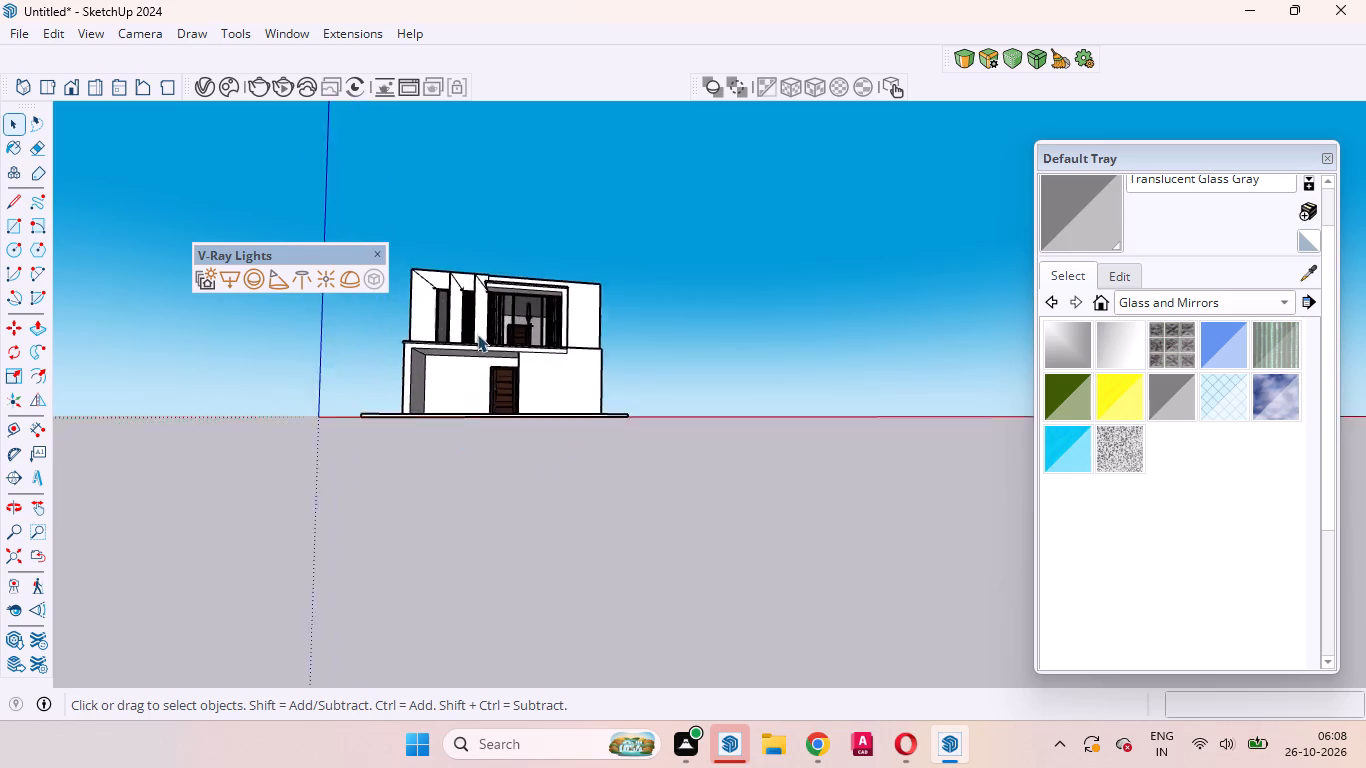
{"action": "scroll", "coordinate": [477, 334], "scroll_direction": "up", "scroll_amount": 1}
{"action": "middle_click_drag", "start_coordinate": [477, 314], "coordinate": [471, 441]}
{"action": "scroll", "coordinate": [479, 406], "scroll_direction": "up", "scroll_amount": 9}
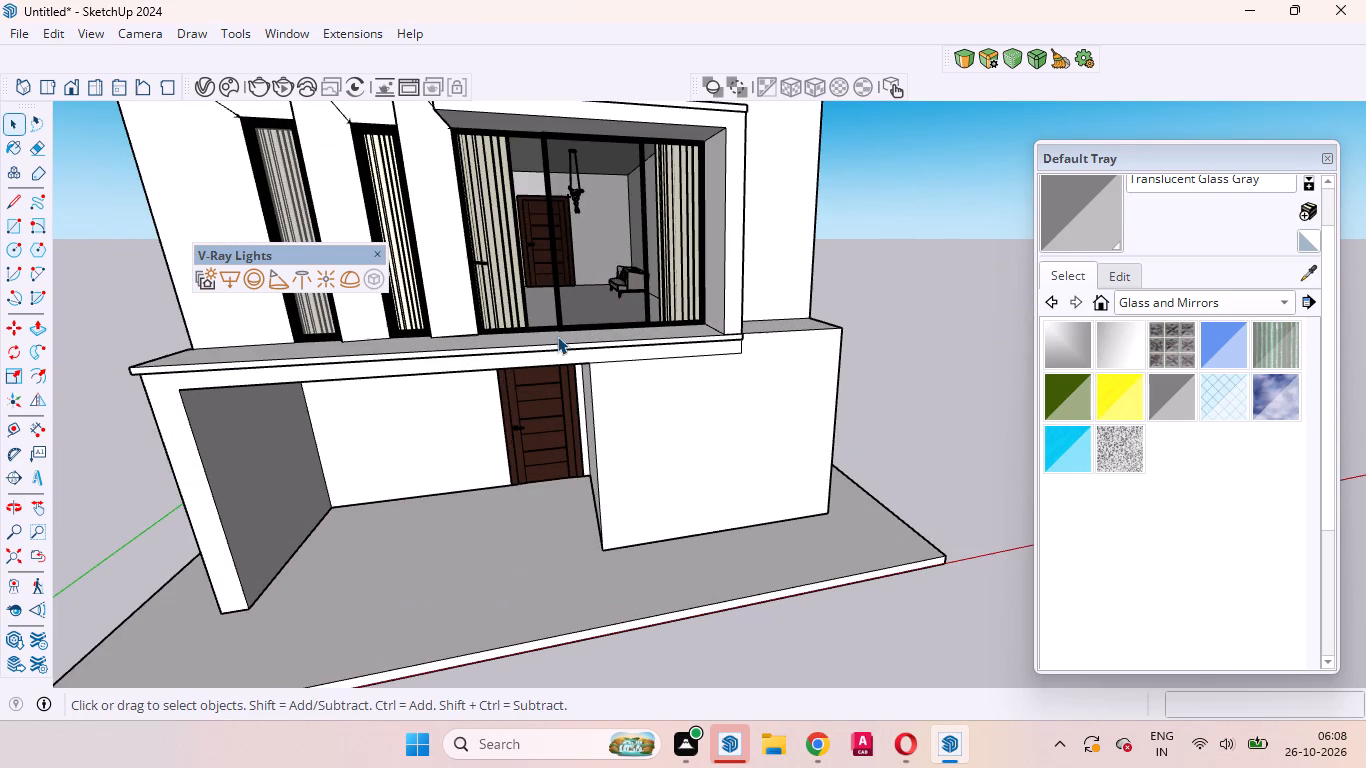
{"action": "scroll", "coordinate": [582, 322], "scroll_direction": "down", "scroll_amount": 5}
{"action": "middle_click_drag", "start_coordinate": [575, 304], "coordinate": [536, 287]}
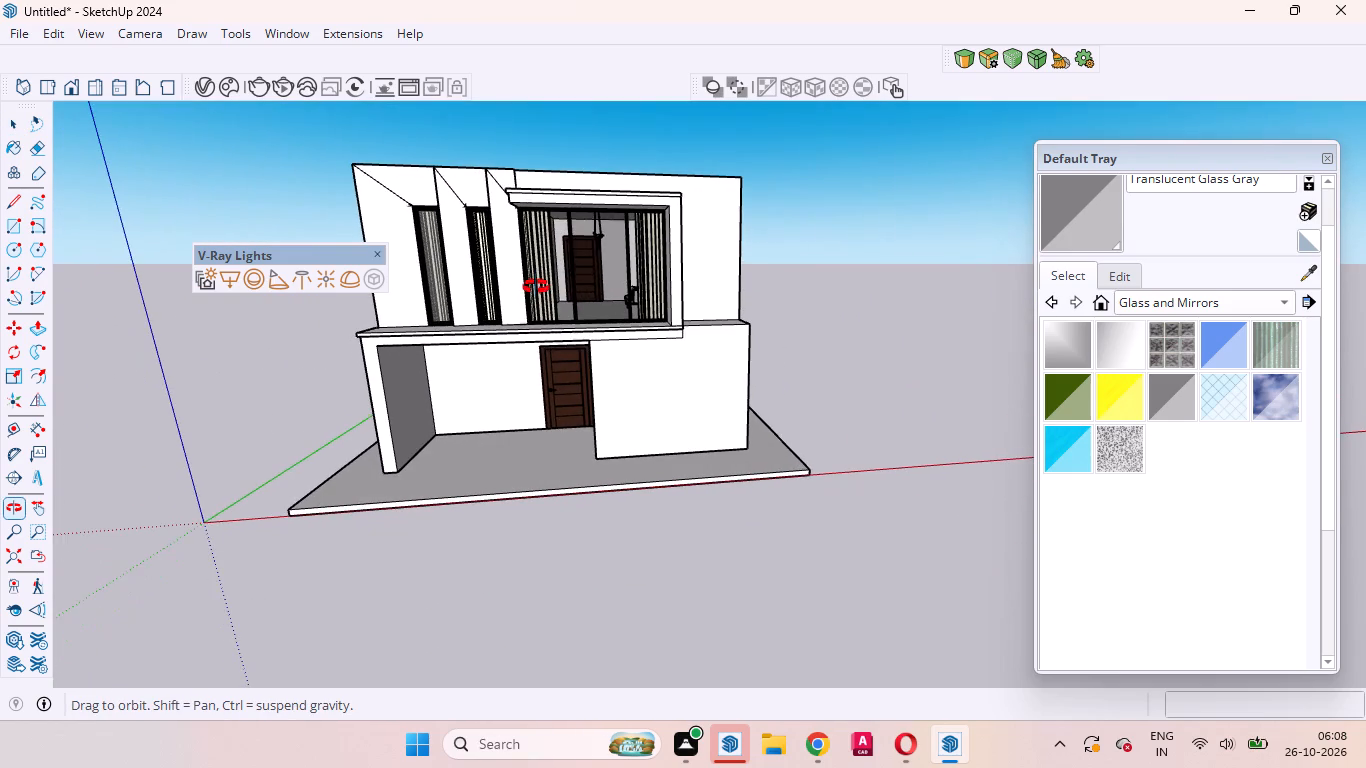
{"action": "middle_click_drag", "start_coordinate": [536, 287], "coordinate": [546, 302]}
{"action": "scroll", "coordinate": [599, 275], "scroll_direction": "up", "scroll_amount": 2}
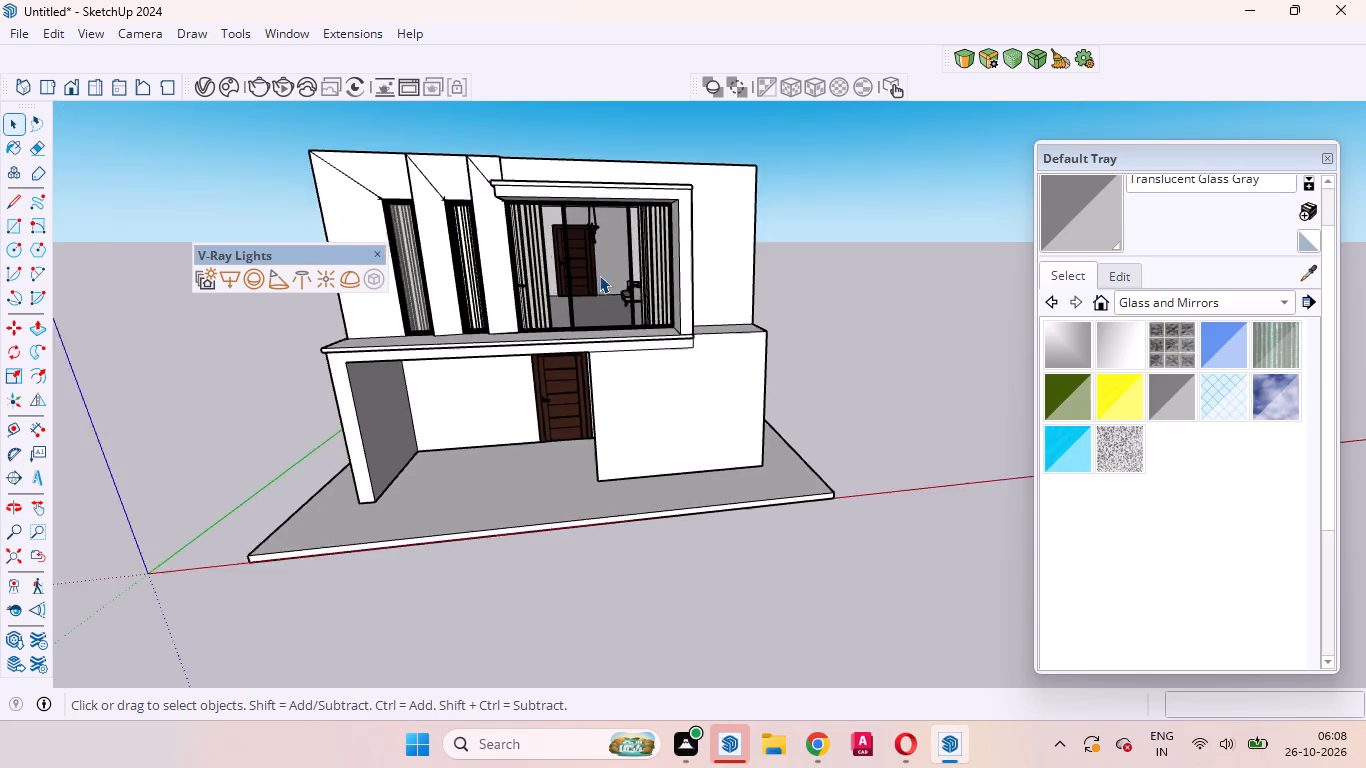
{"action": "scroll", "coordinate": [599, 275], "scroll_direction": "up", "scroll_amount": 7}
{"action": "middle_click_drag", "start_coordinate": [605, 306], "coordinate": [589, 256]}
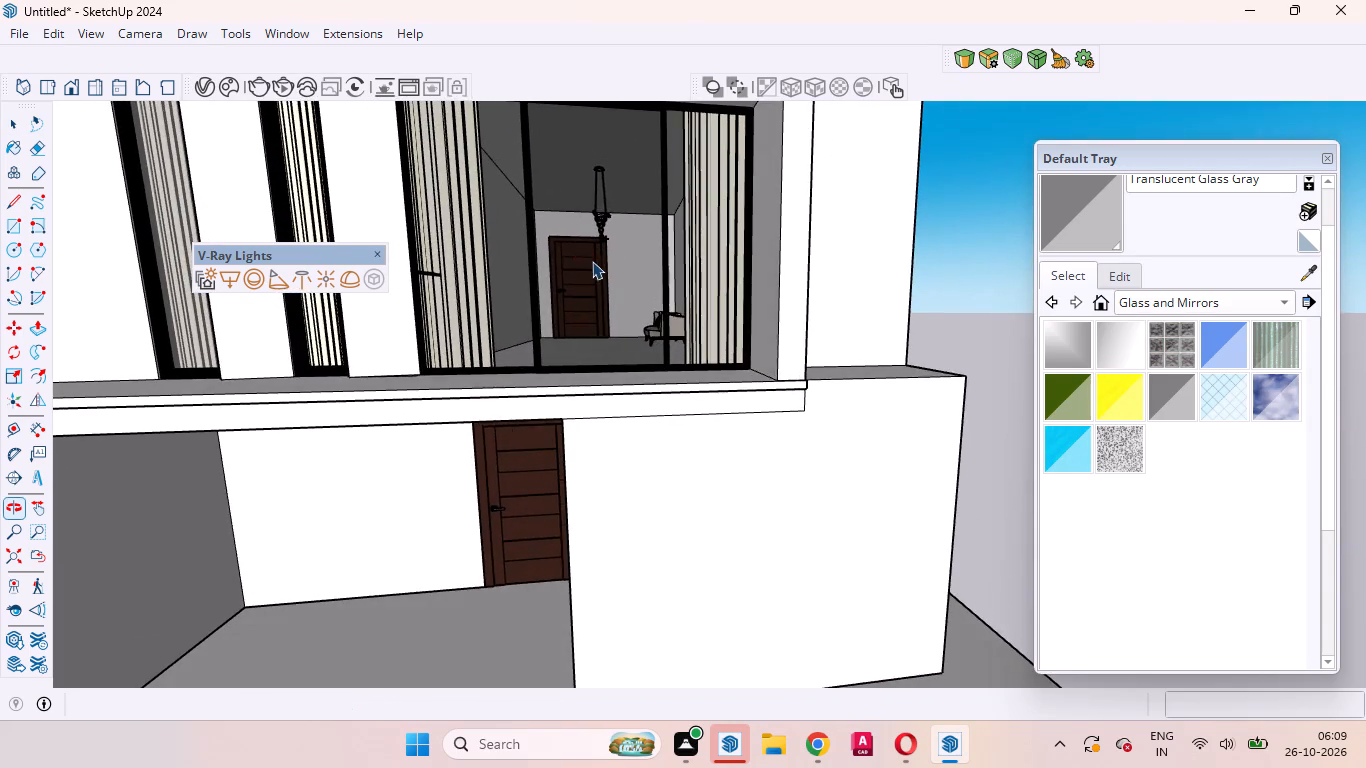
{"action": "scroll", "coordinate": [639, 314], "scroll_direction": "down", "scroll_amount": 9}
{"action": "scroll", "coordinate": [660, 303], "scroll_direction": "up", "scroll_amount": 9}
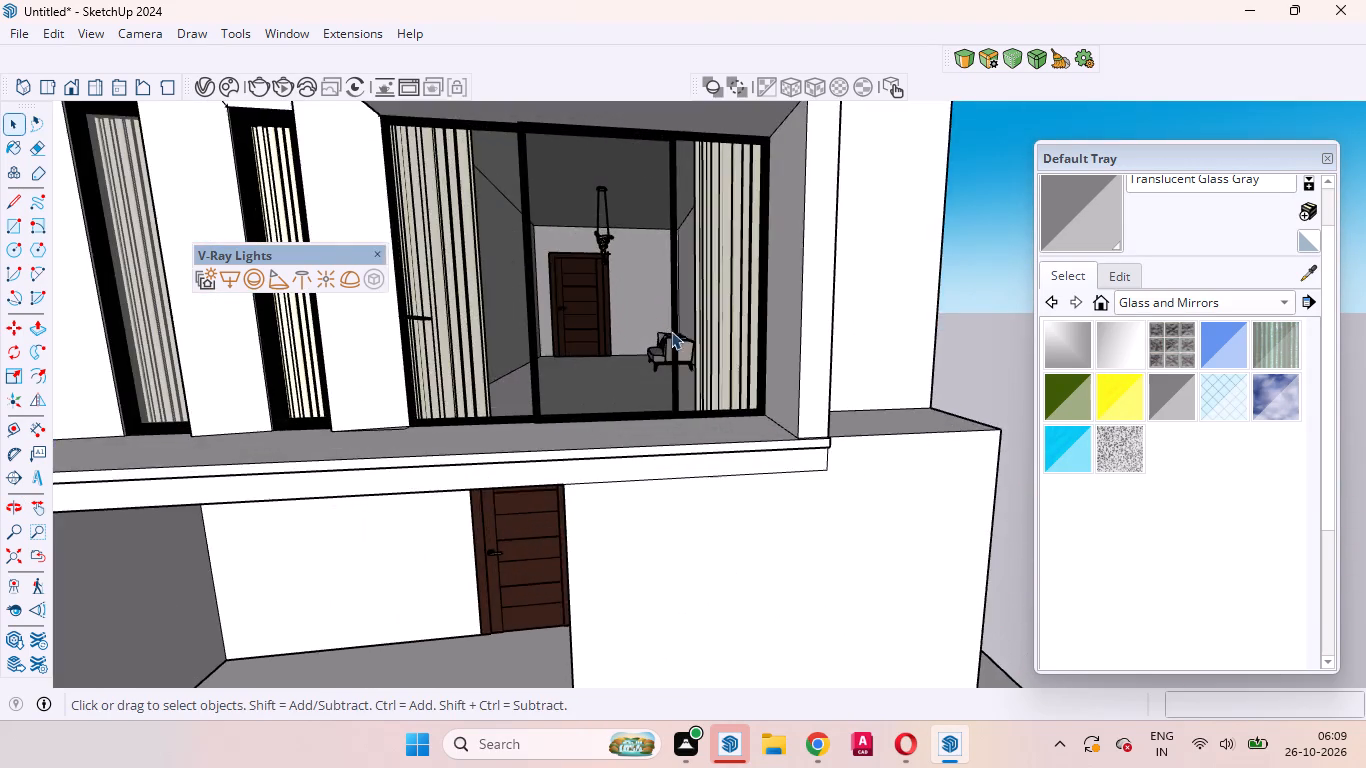
{"action": "scroll", "coordinate": [691, 336], "scroll_direction": "down", "scroll_amount": 10}
{"action": "scroll", "coordinate": [727, 359], "scroll_direction": "up", "scroll_amount": 5}
{"action": "middle_click_drag", "start_coordinate": [727, 359], "coordinate": [741, 356]}
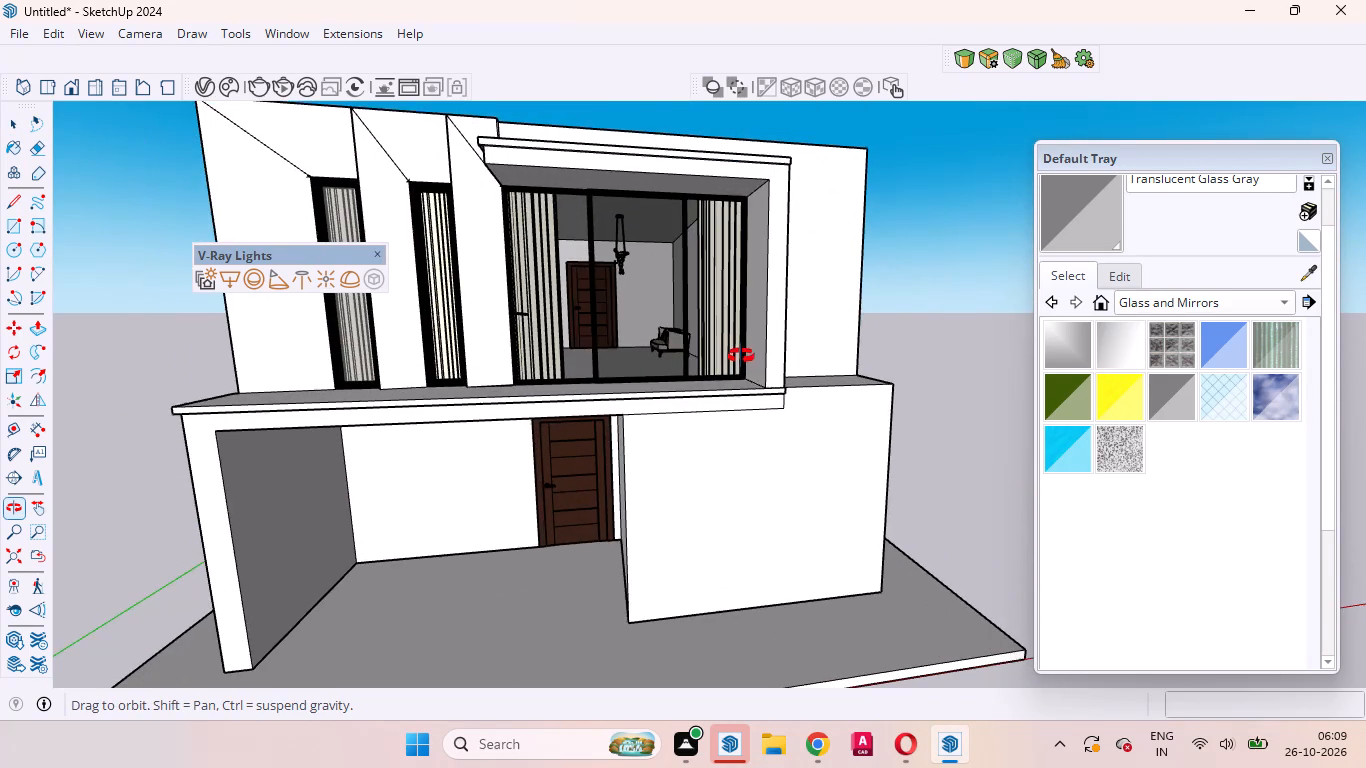
{"action": "middle_click_drag", "start_coordinate": [741, 356], "coordinate": [729, 332]}
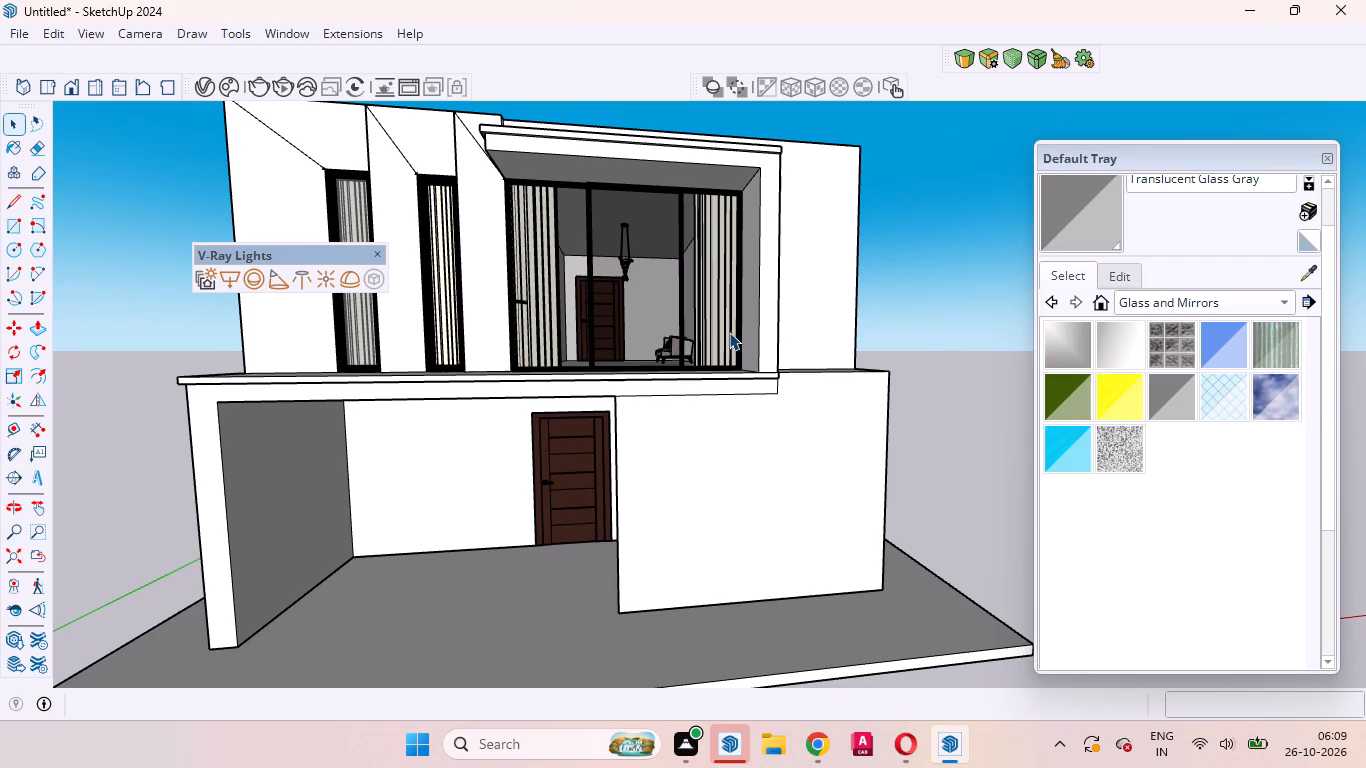
{"action": "scroll", "coordinate": [729, 332], "scroll_direction": "down", "scroll_amount": 4}
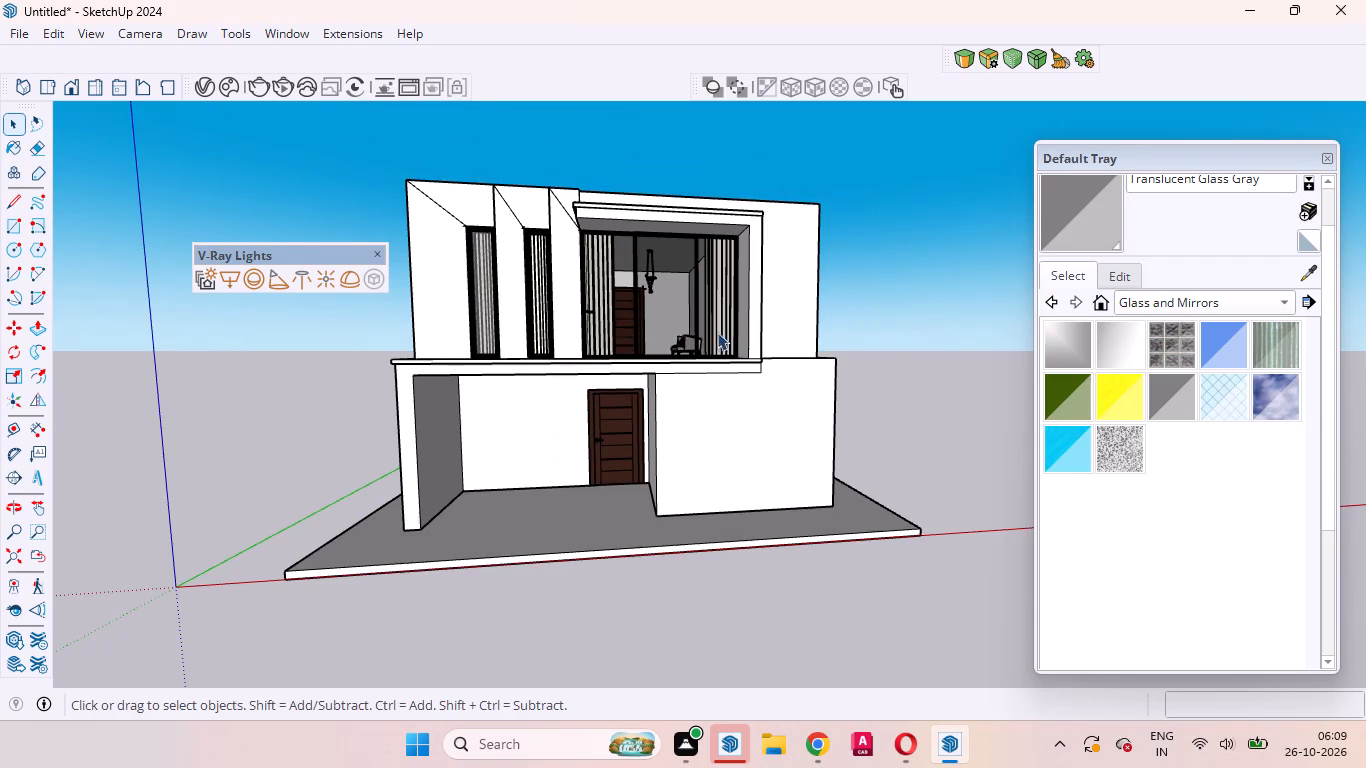
{"action": "scroll", "coordinate": [612, 337], "scroll_direction": "down", "scroll_amount": 4}
{"action": "scroll", "coordinate": [519, 179], "scroll_direction": "up", "scroll_amount": 4}
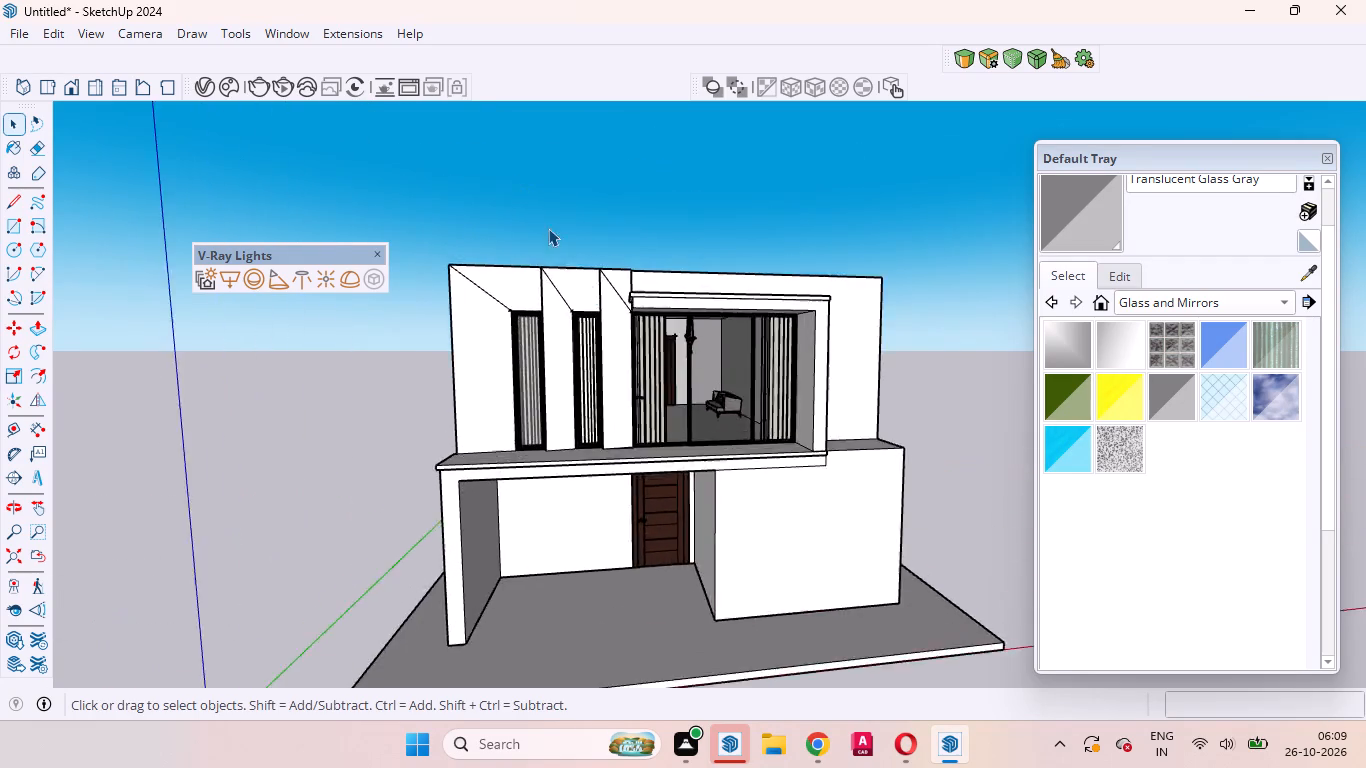
Unhide the last hidden object, the glass pane of the narrow window nearest the recess, and check the upper-floor front.
{"action": "scroll", "coordinate": [548, 228], "scroll_direction": "up", "scroll_amount": 13}
{"action": "middle_click_drag", "start_coordinate": [608, 311], "coordinate": [630, 339]}
{"action": "scroll", "coordinate": [628, 350], "scroll_direction": "up", "scroll_amount": 3}
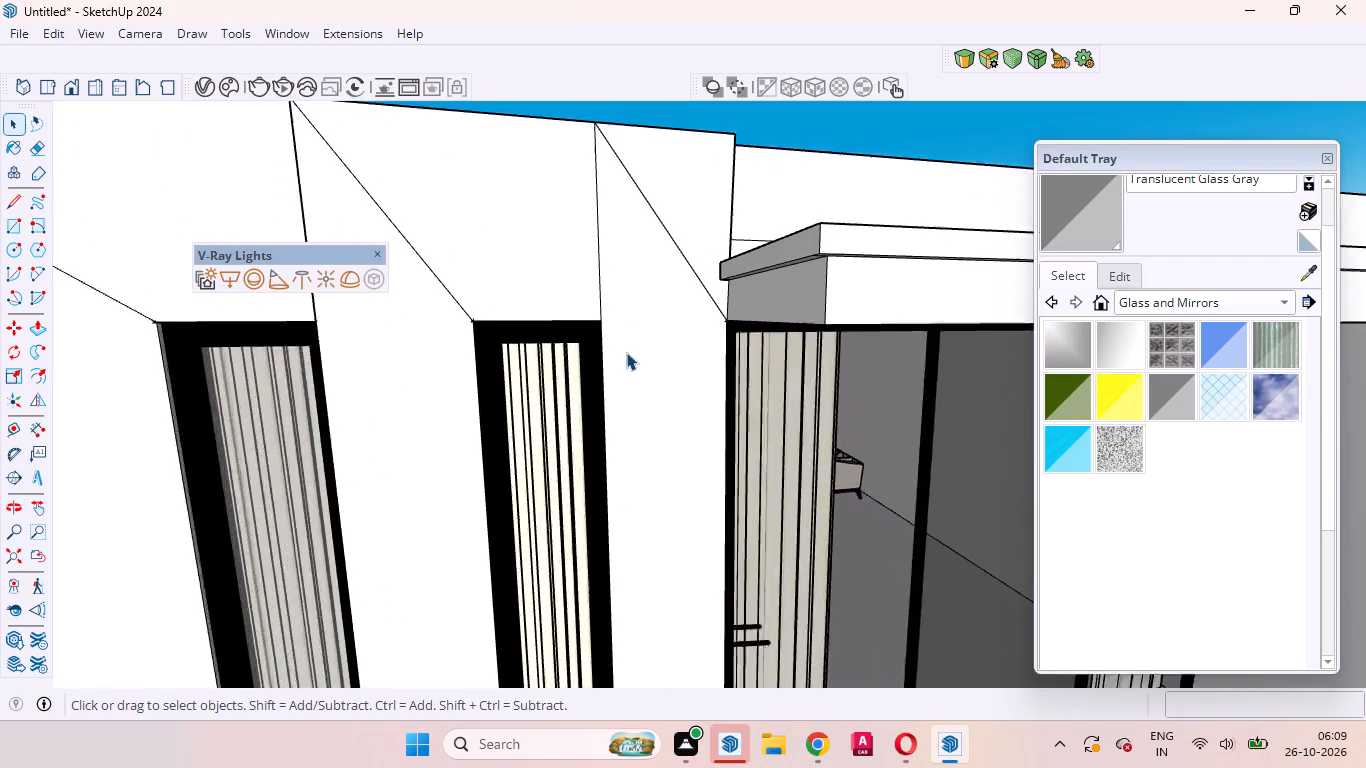
{"action": "scroll", "coordinate": [626, 352], "scroll_direction": "up", "scroll_amount": 6}
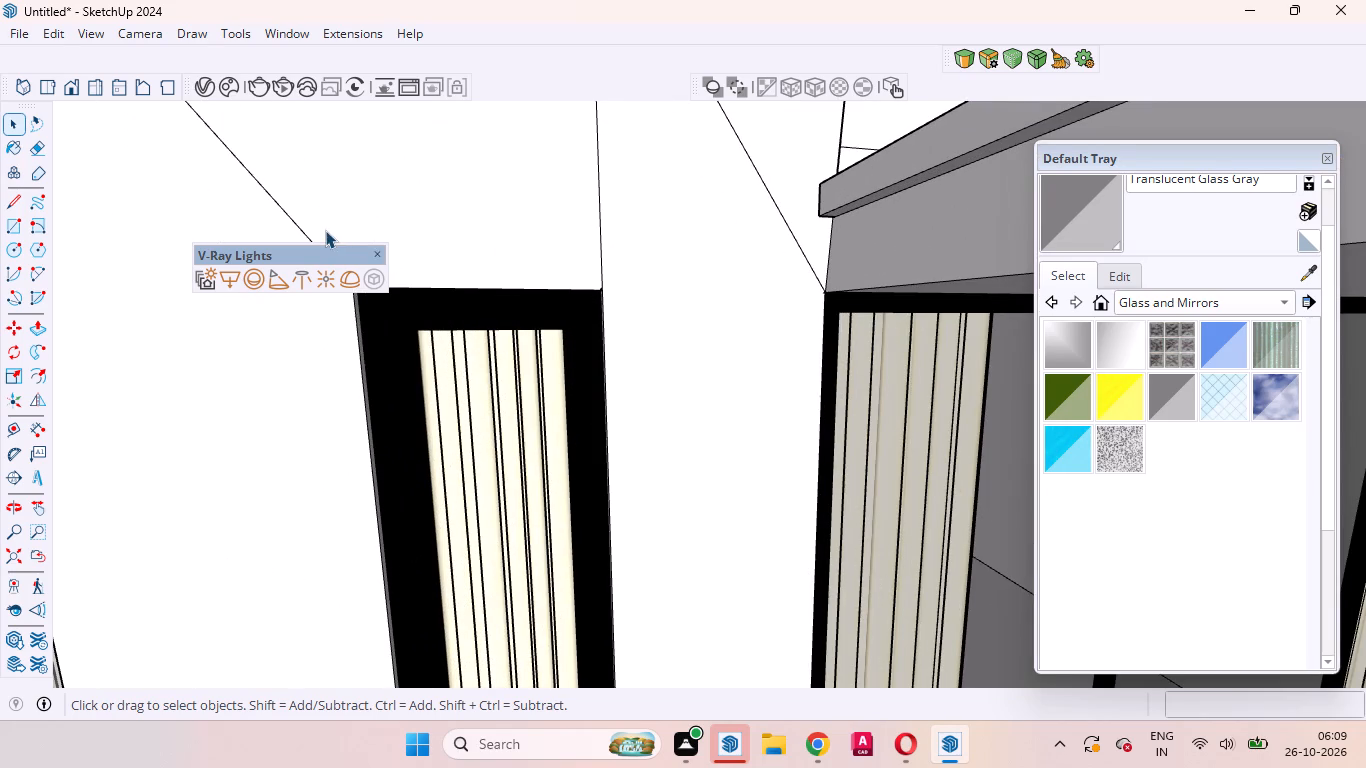
{"action": "left_click", "coordinate": [53, 32]}
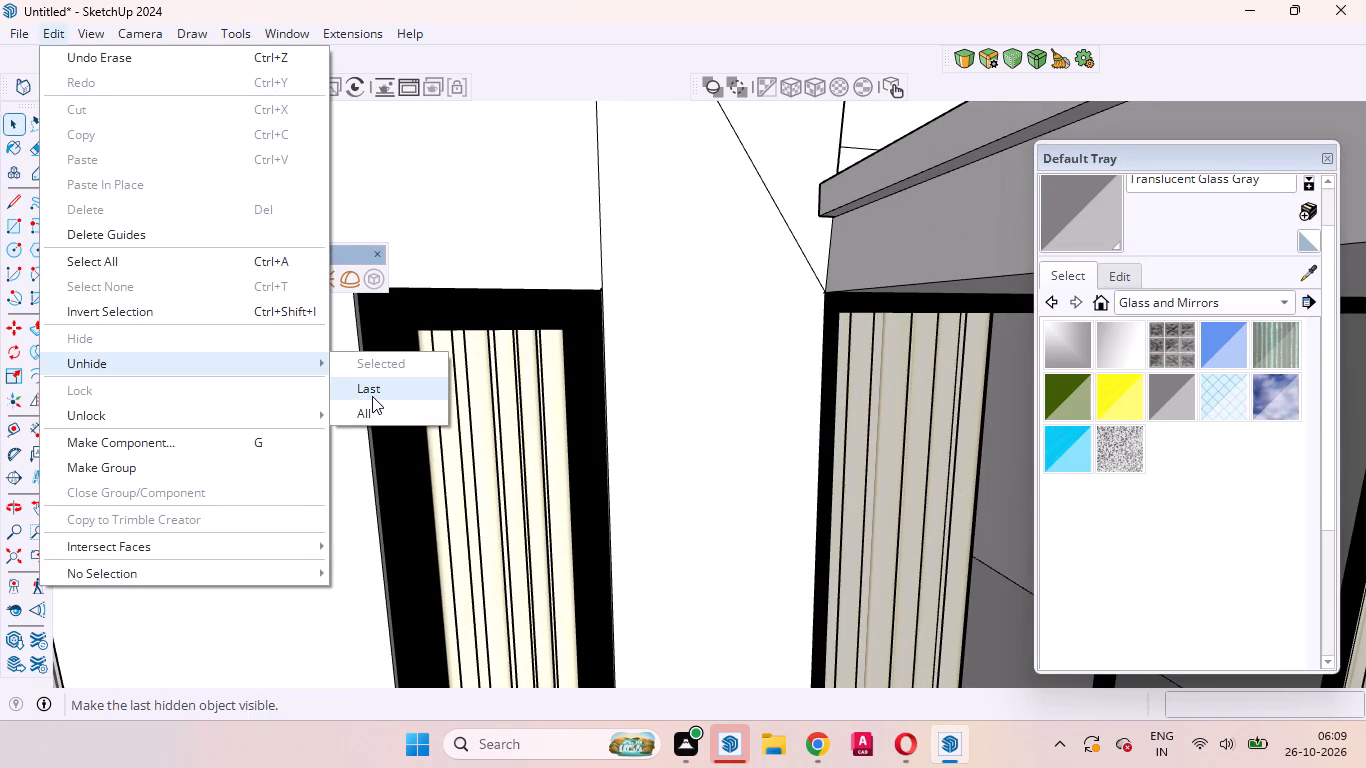
{"action": "left_click", "coordinate": [372, 396]}
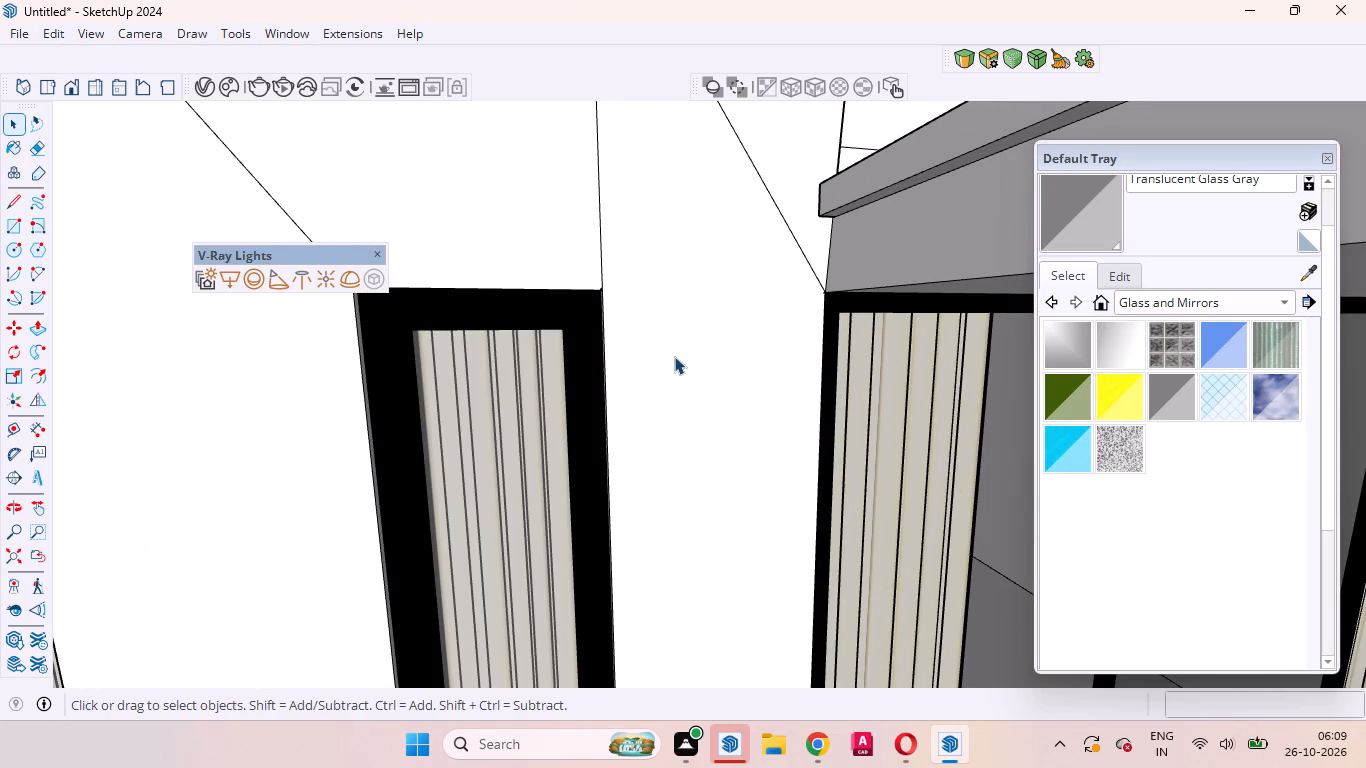
{"action": "scroll", "coordinate": [703, 338], "scroll_direction": "down", "scroll_amount": 17}
{"action": "middle_click_drag", "start_coordinate": [751, 313], "coordinate": [674, 272]}
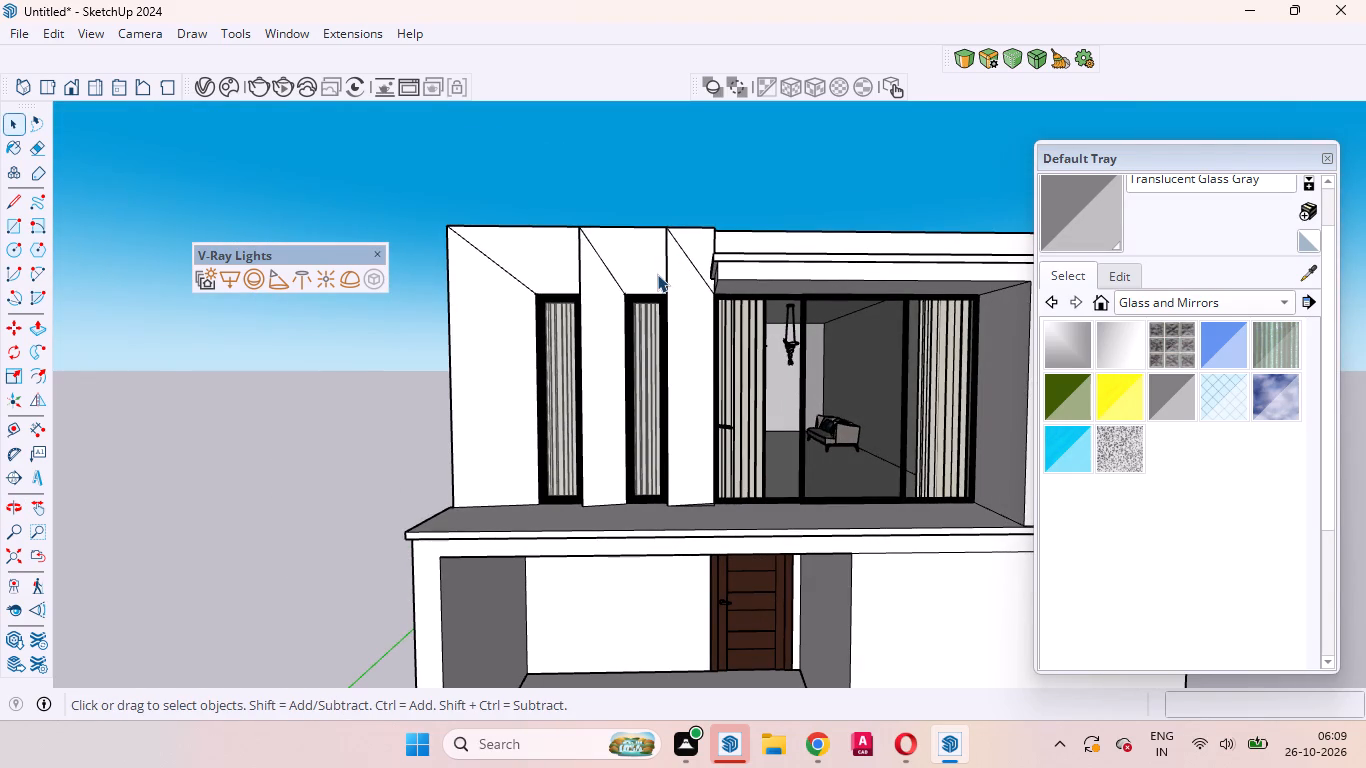
{"action": "scroll", "coordinate": [644, 280], "scroll_direction": "down", "scroll_amount": 5}
{"action": "scroll", "coordinate": [729, 207], "scroll_direction": "up", "scroll_amount": 4}
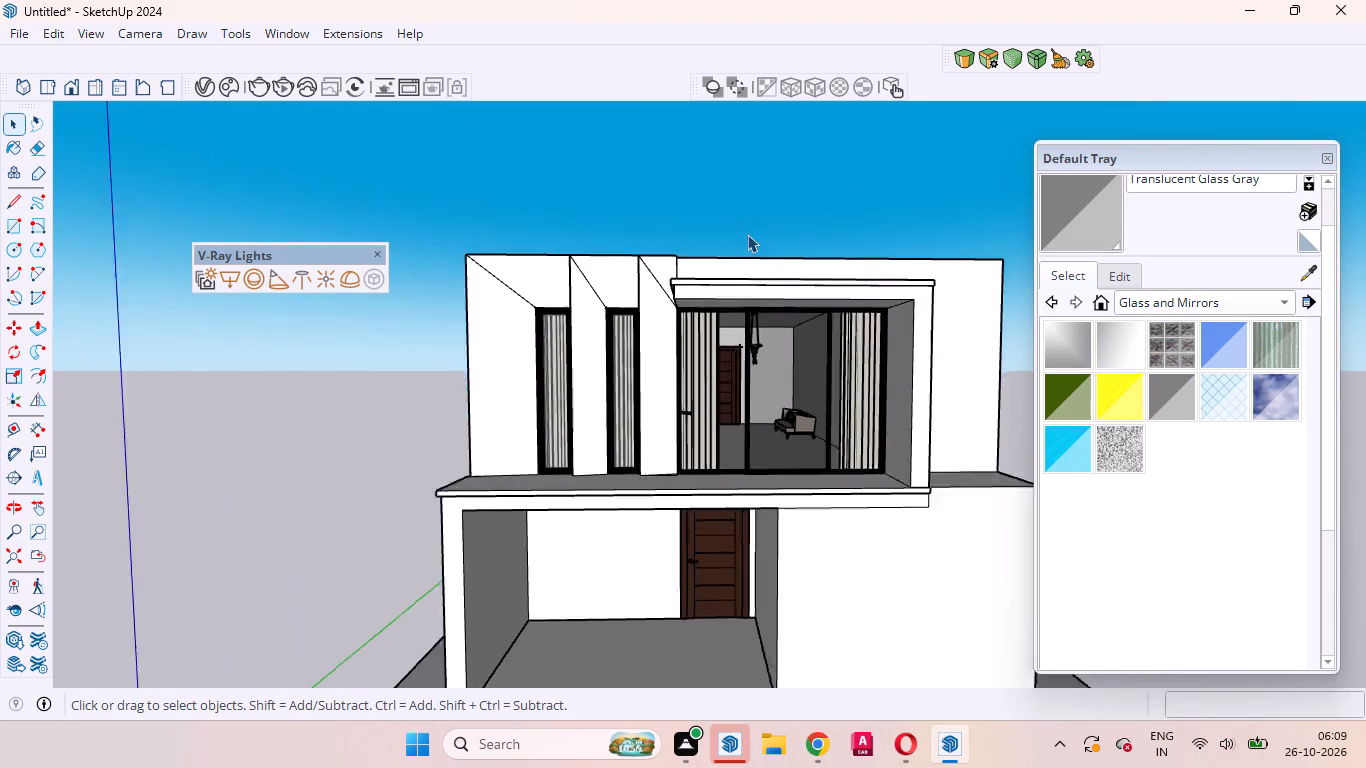
Open the house group for editing at the sloping fin where it meets the upper wall above the recess roof.
{"action": "scroll", "coordinate": [747, 234], "scroll_direction": "up", "scroll_amount": 6}
{"action": "middle_click_drag", "start_coordinate": [721, 284], "coordinate": [573, 346]}
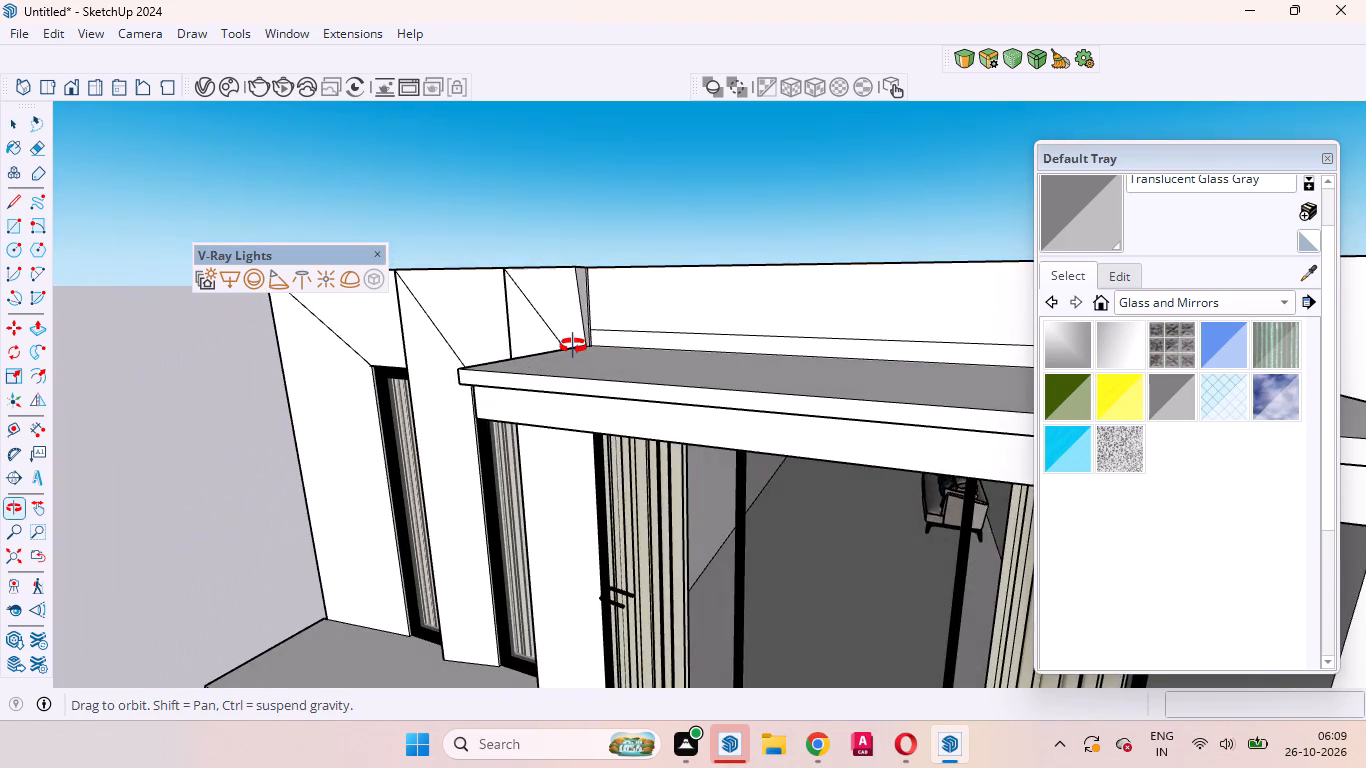
{"action": "middle_click_drag", "start_coordinate": [573, 346], "coordinate": [549, 354]}
{"action": "scroll", "coordinate": [549, 354], "scroll_direction": "up", "scroll_amount": 6}
{"action": "scroll", "coordinate": [620, 243], "scroll_direction": "up", "scroll_amount": 6}
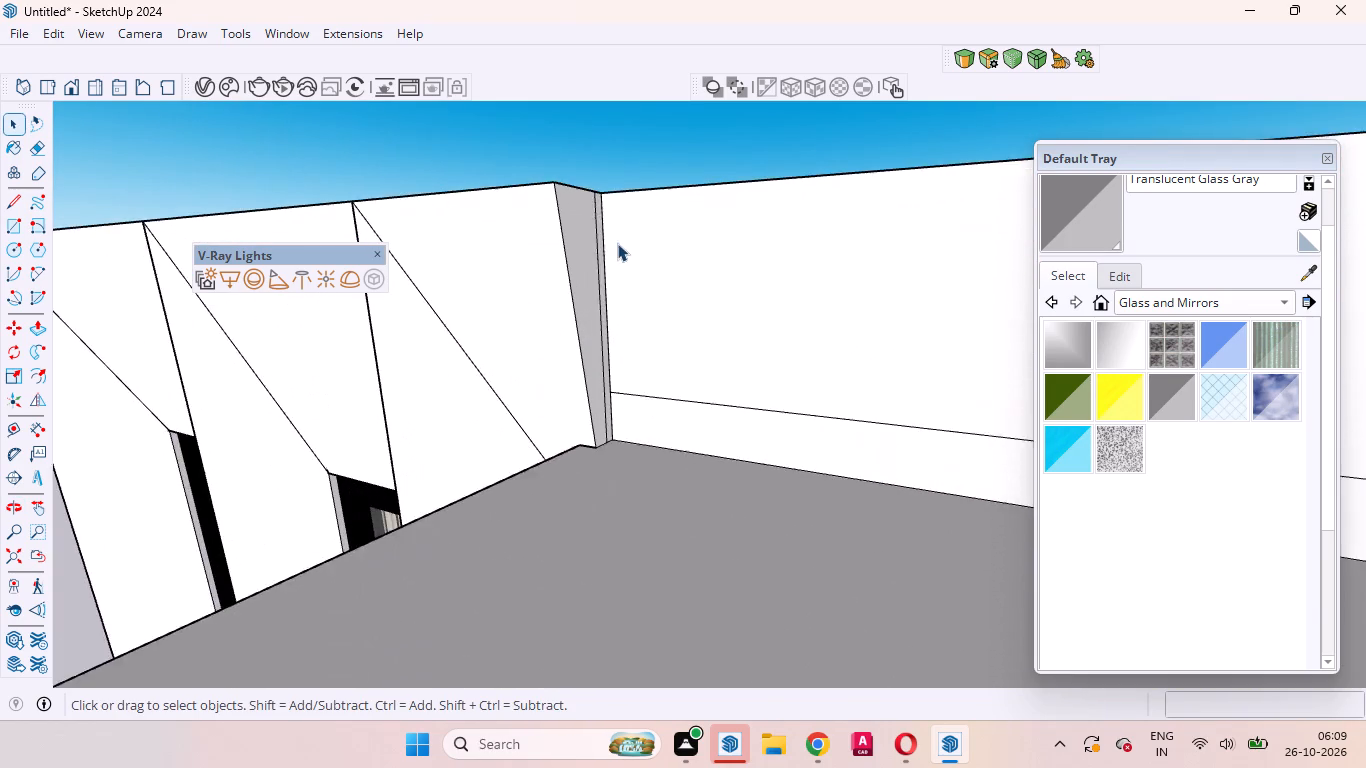
{"action": "scroll", "coordinate": [617, 243], "scroll_direction": "up", "scroll_amount": 3}
{"action": "left_click", "coordinate": [572, 230]}
{"action": "double_click", "coordinate": [572, 230]}
{"action": "left_click", "coordinate": [573, 235]}
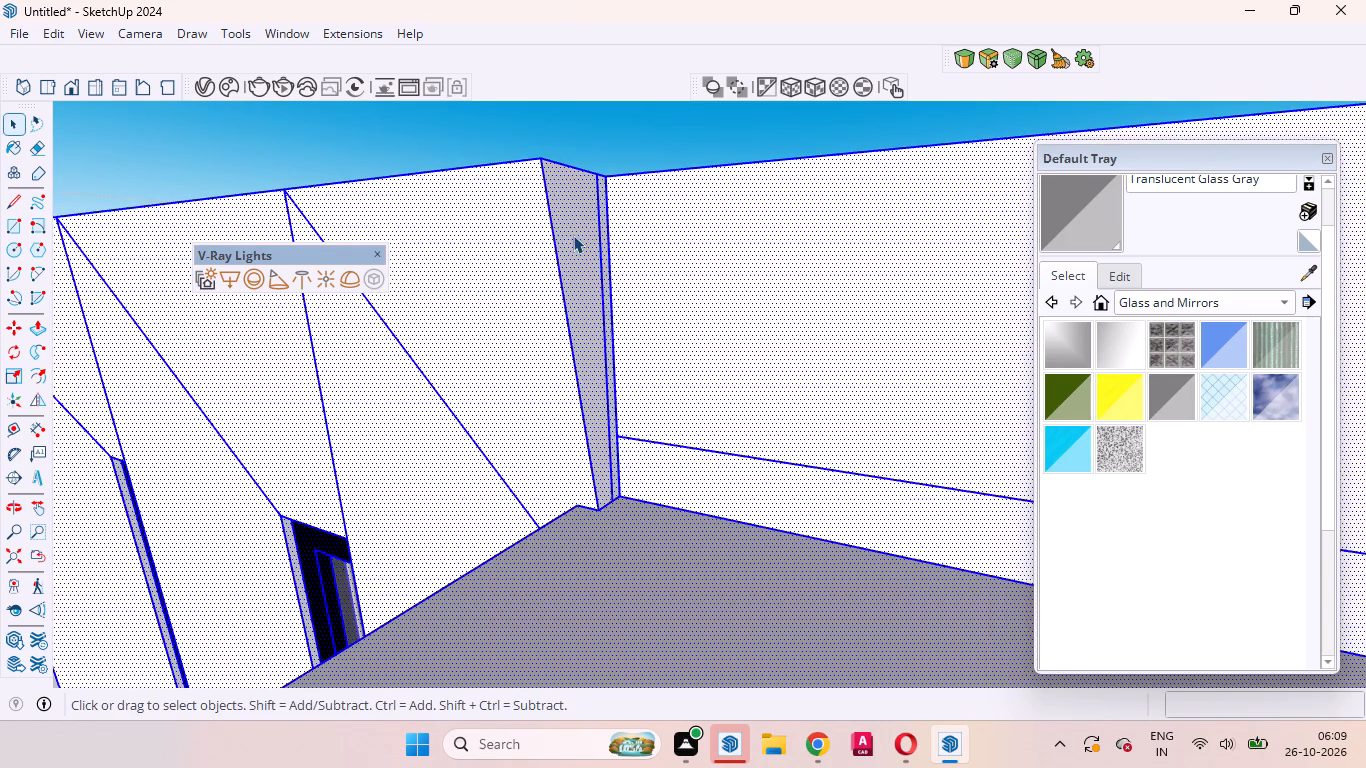
{"action": "left_click", "coordinate": [576, 236]}
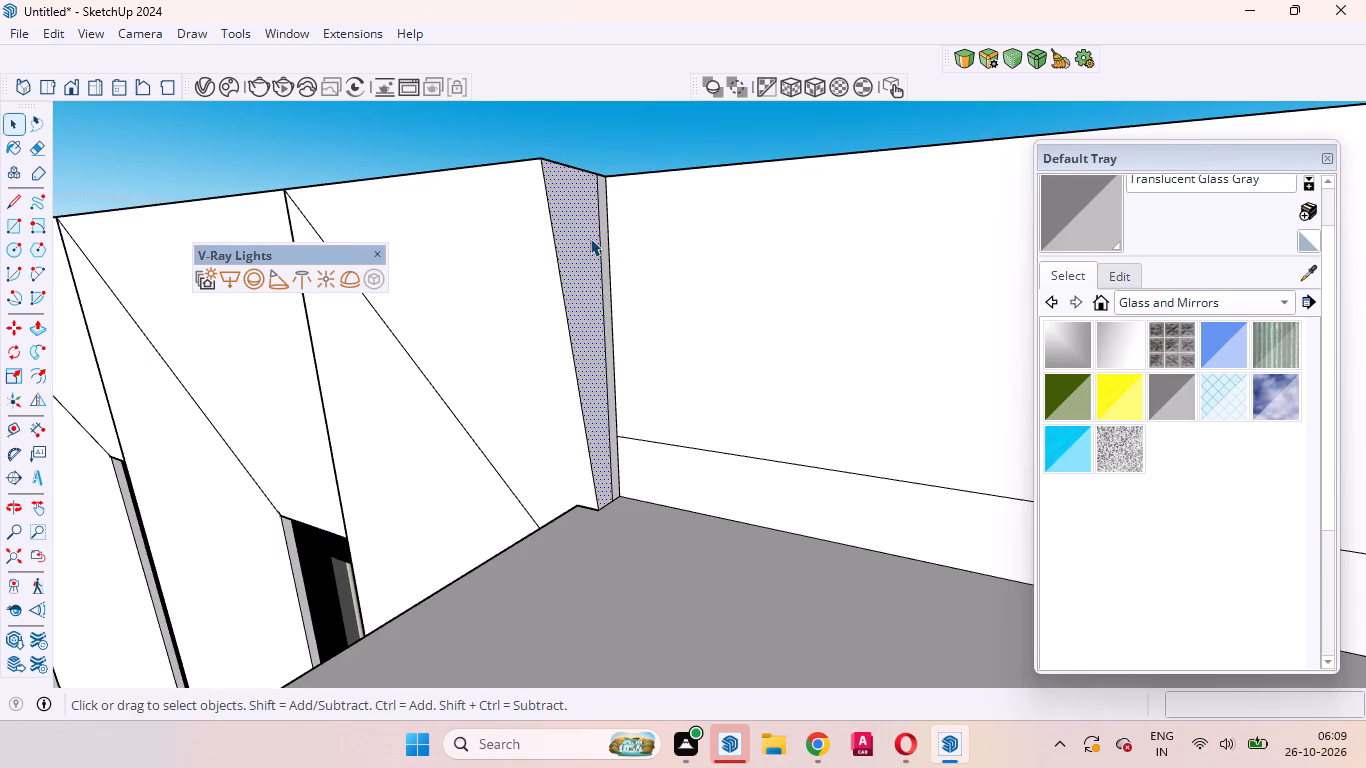
Move the vertical edge on the fin's side face about 1" to the corner where the fin meets the wall.
{"action": "scroll", "coordinate": [614, 253], "scroll_direction": "up", "scroll_amount": 6}
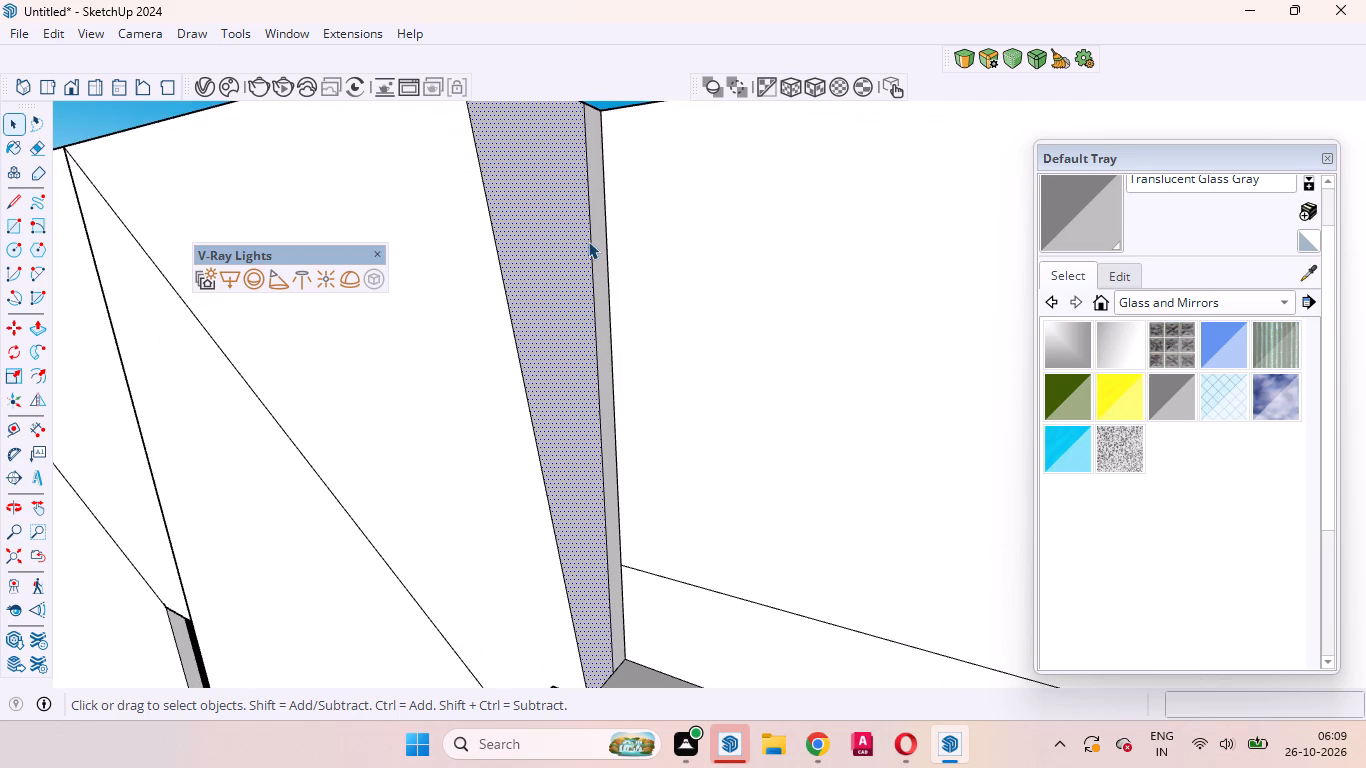
{"action": "left_click", "coordinate": [594, 244]}
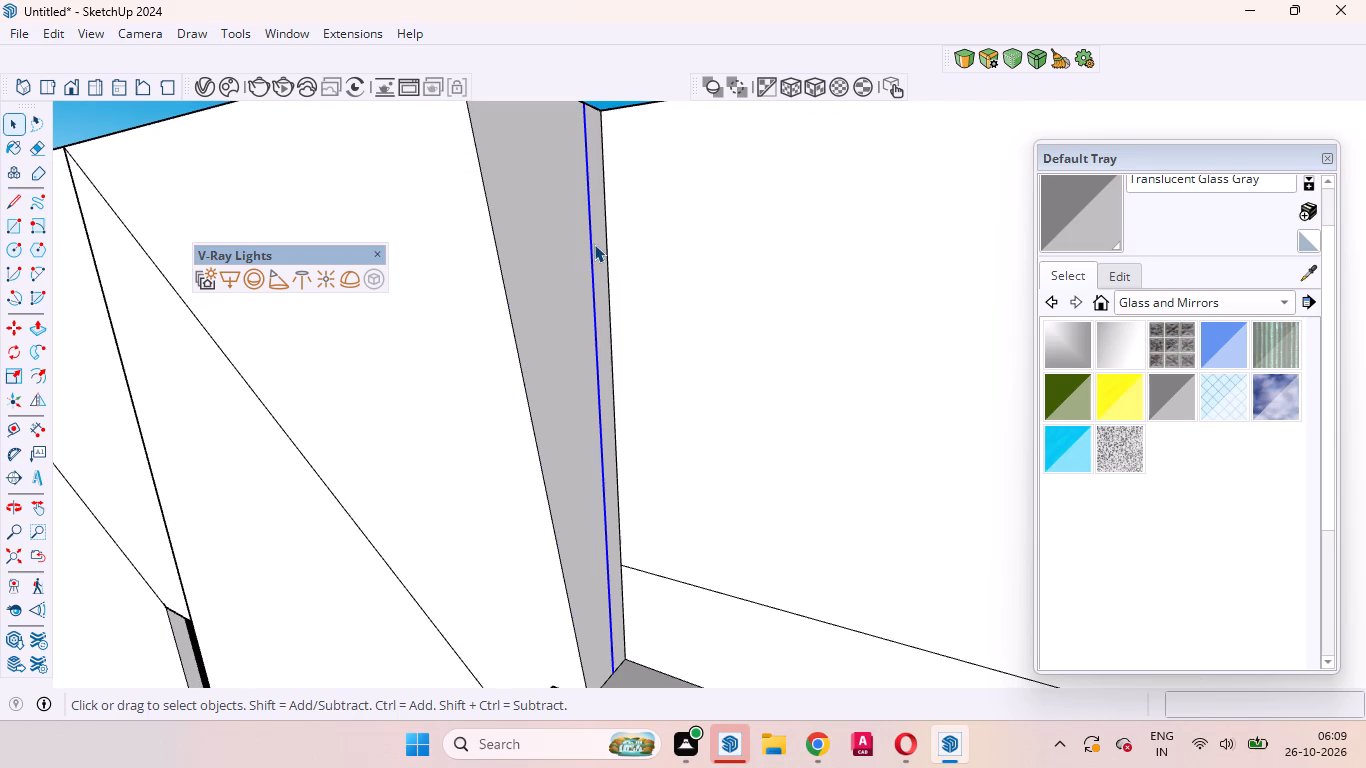
{"action": "key", "text": "m"}
{"action": "scroll", "coordinate": [594, 244], "scroll_direction": "up", "scroll_amount": 5}
{"action": "left_click", "coordinate": [594, 244]}
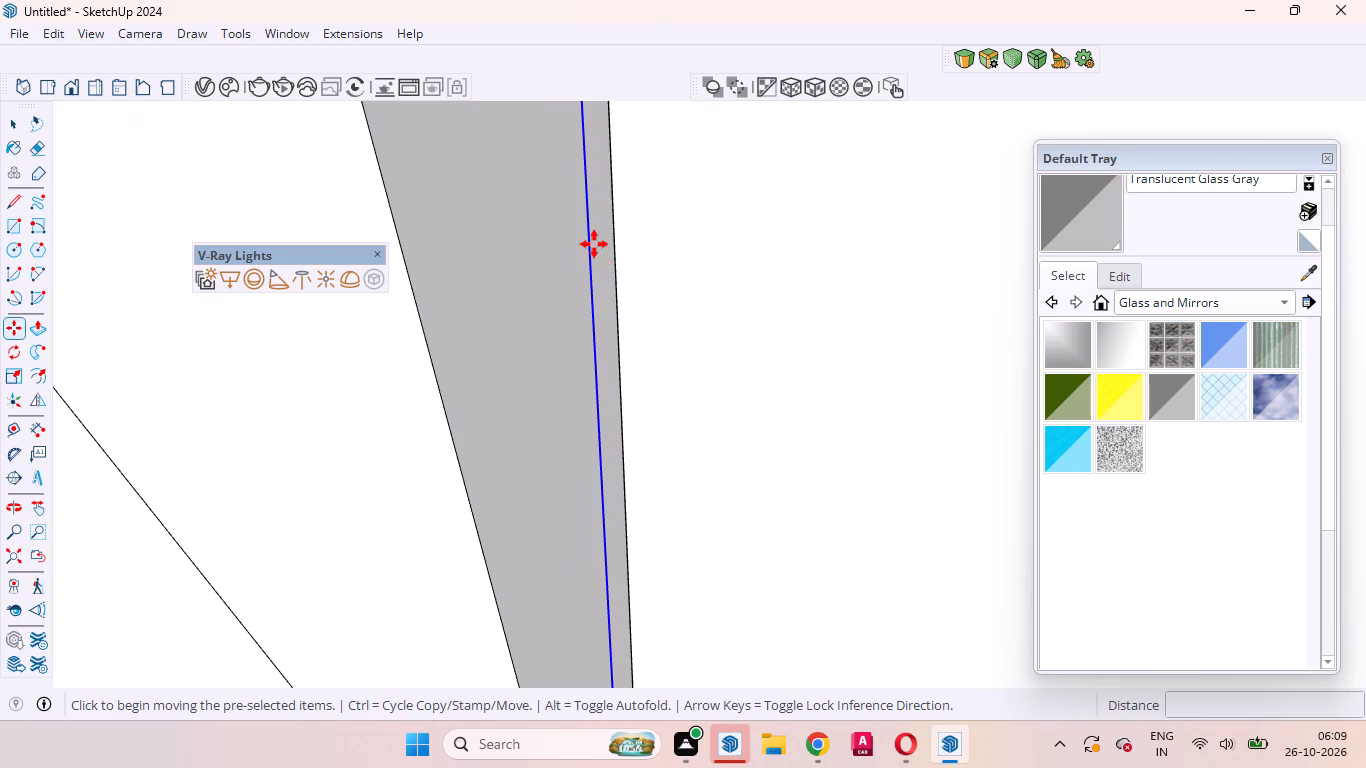
{"action": "key", "text": "space"}
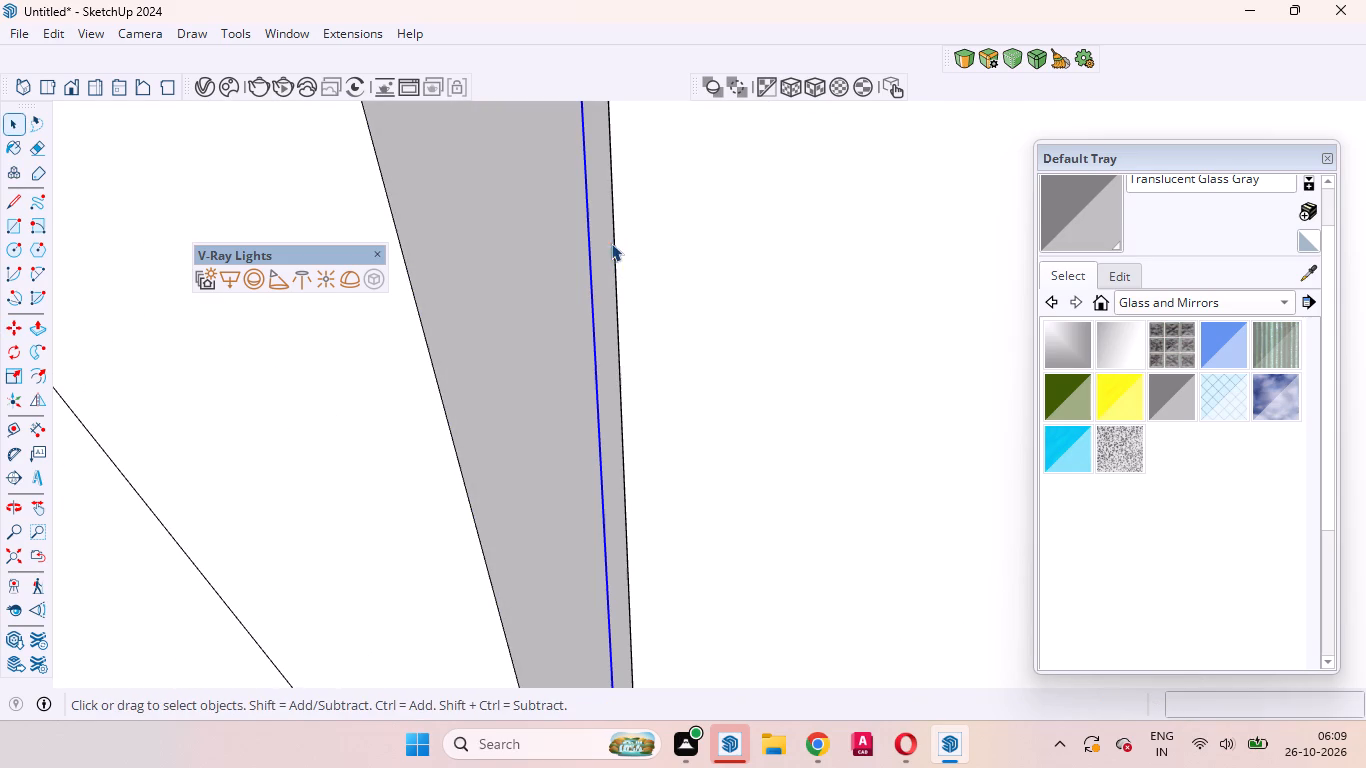
{"action": "middle_click_drag", "start_coordinate": [544, 290], "coordinate": [381, 383]}
{"action": "scroll", "coordinate": [387, 383], "scroll_direction": "down", "scroll_amount": 3}
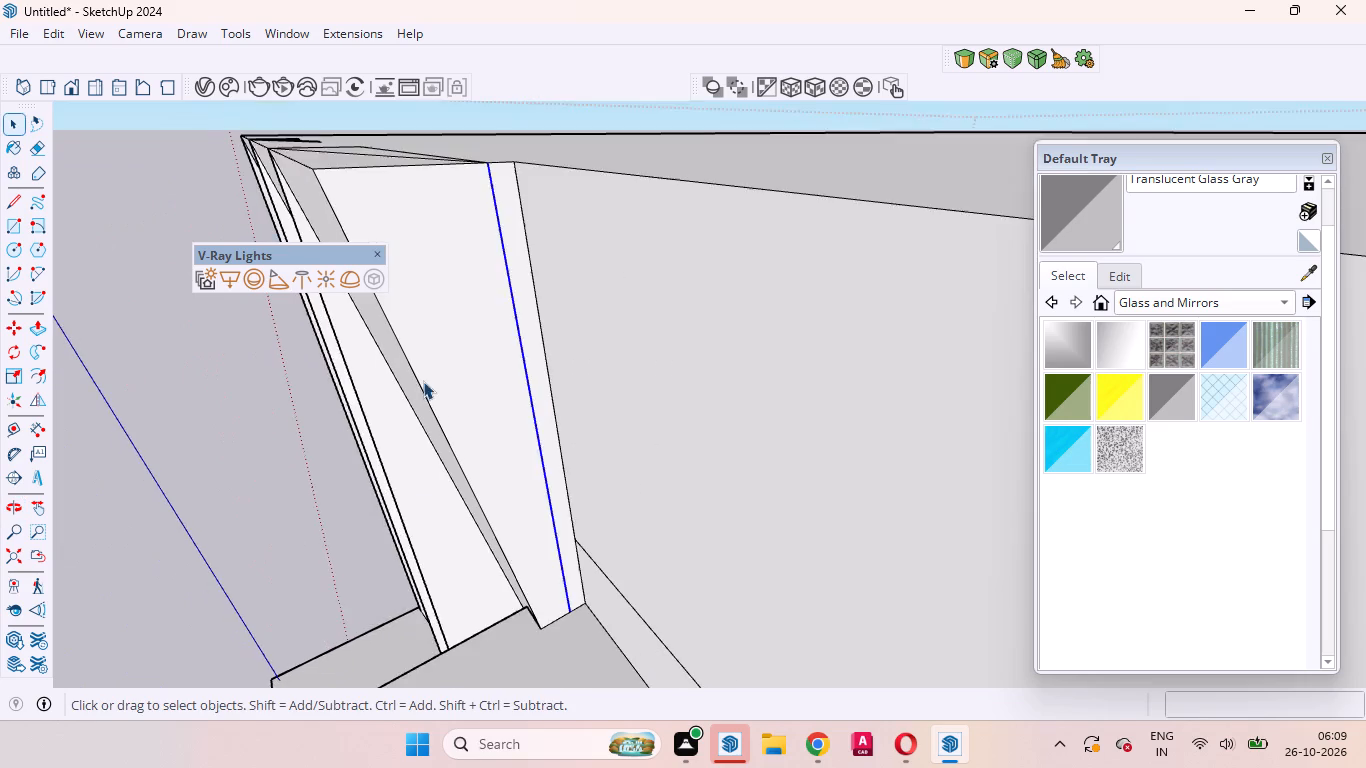
{"action": "scroll", "coordinate": [423, 381], "scroll_direction": "down", "scroll_amount": 6}
{"action": "scroll", "coordinate": [456, 243], "scroll_direction": "up", "scroll_amount": 13}
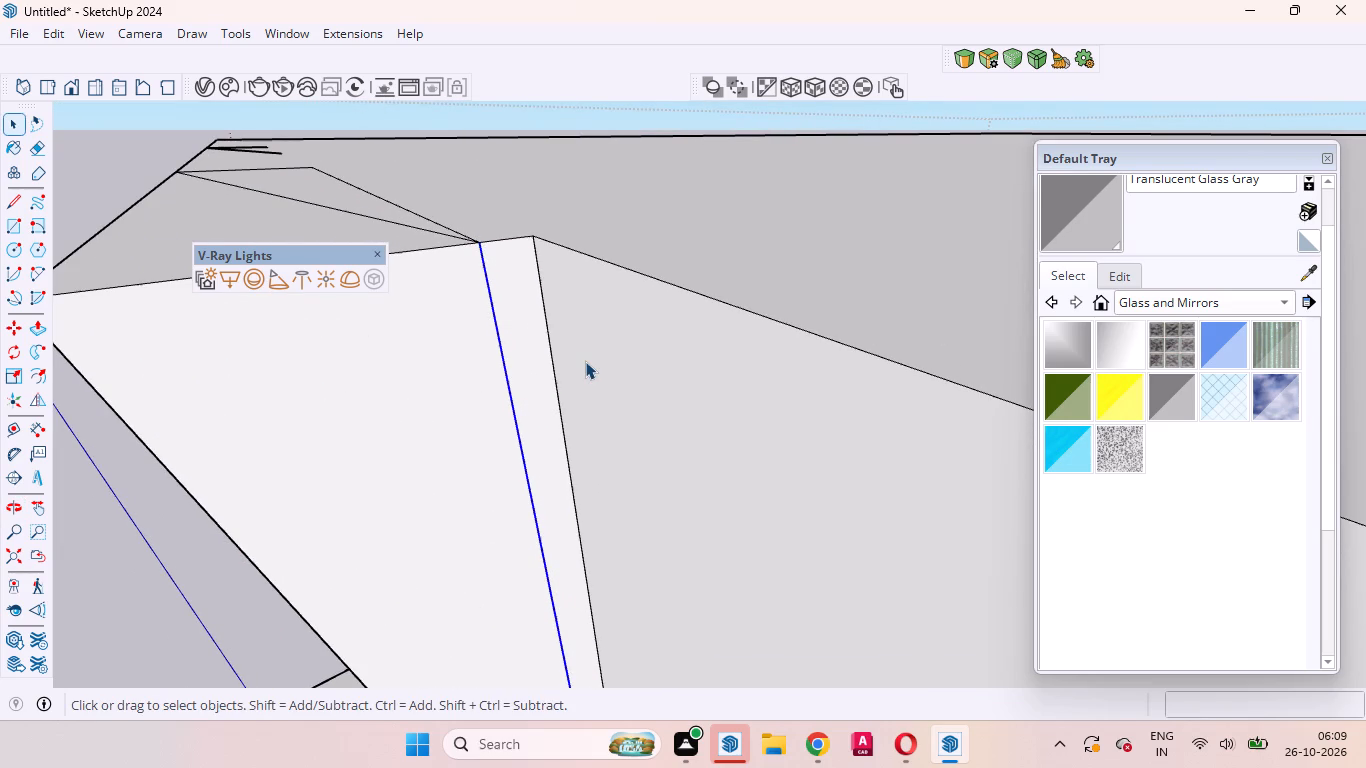
{"action": "key", "text": "m"}
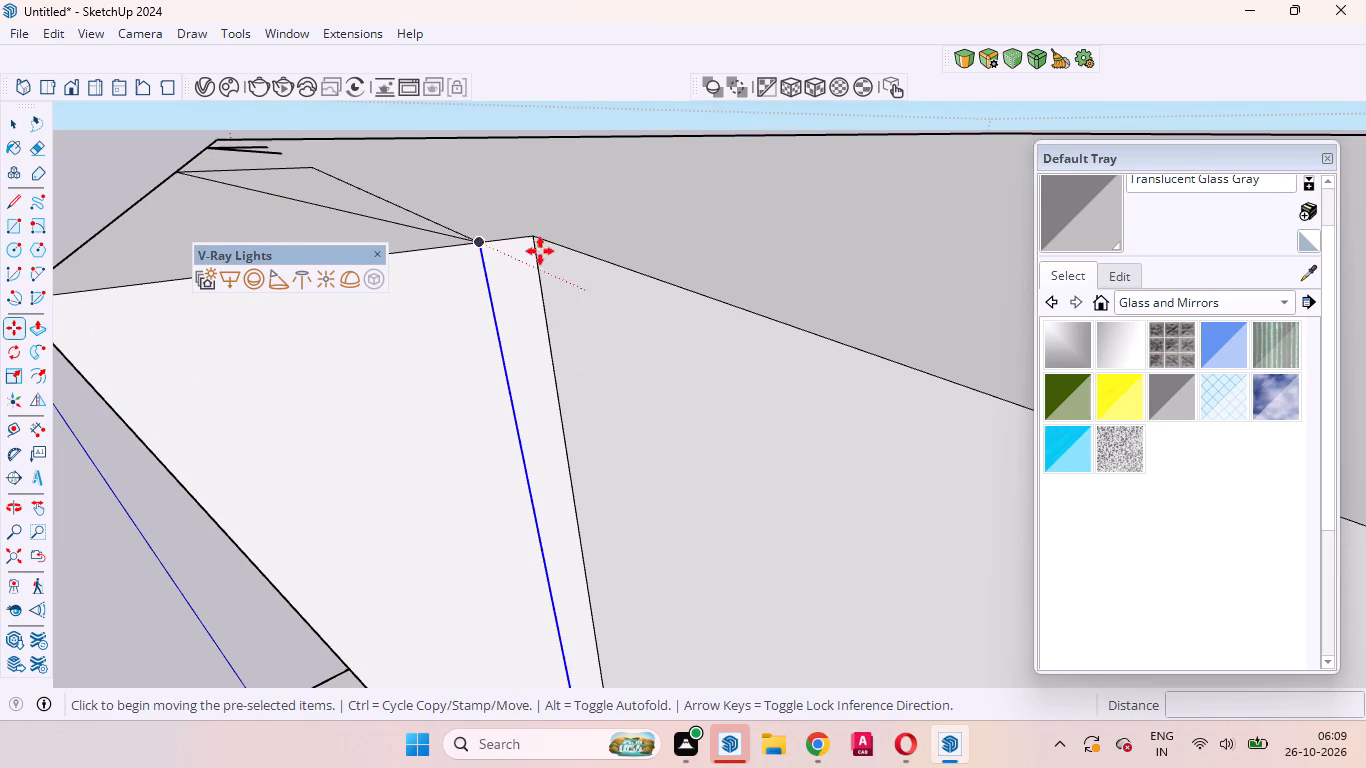
{"action": "scroll", "coordinate": [500, 247], "scroll_direction": "up", "scroll_amount": 10}
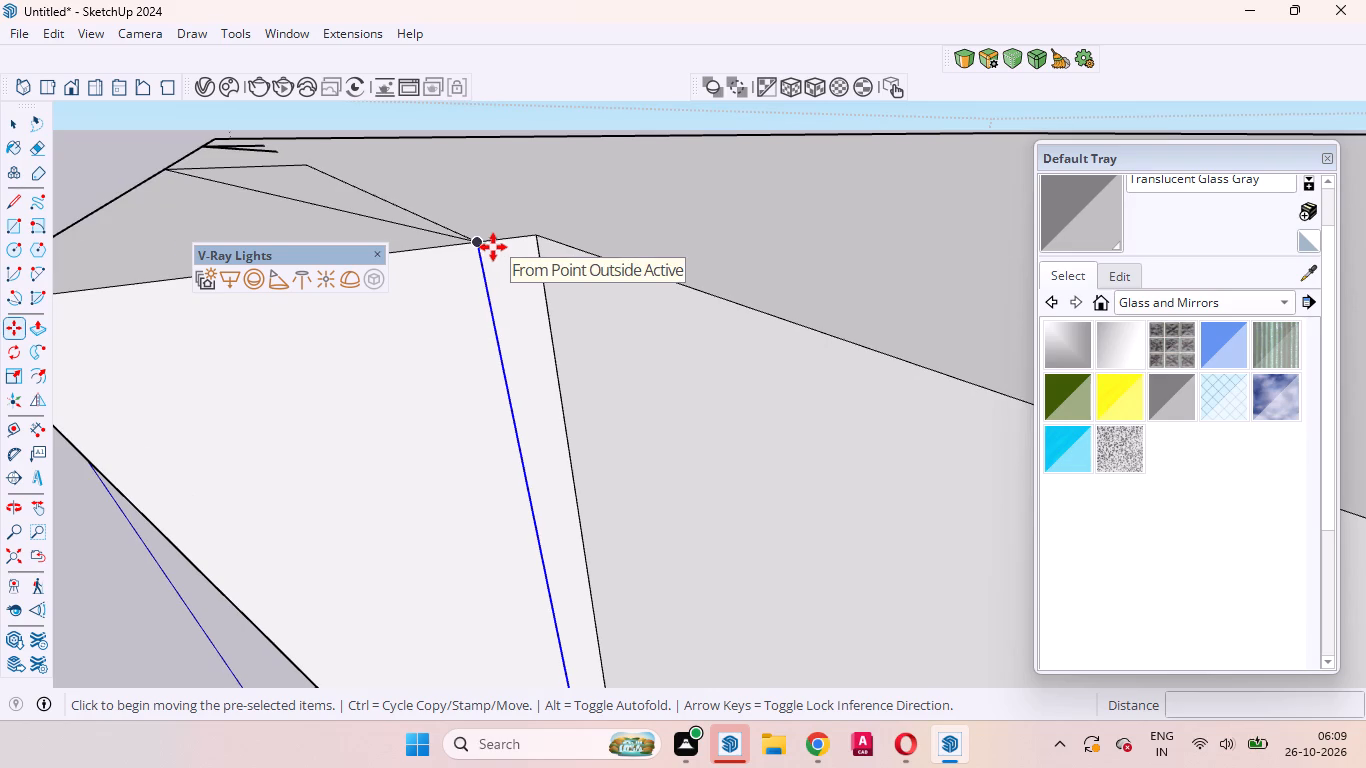
{"action": "left_click", "coordinate": [477, 244]}
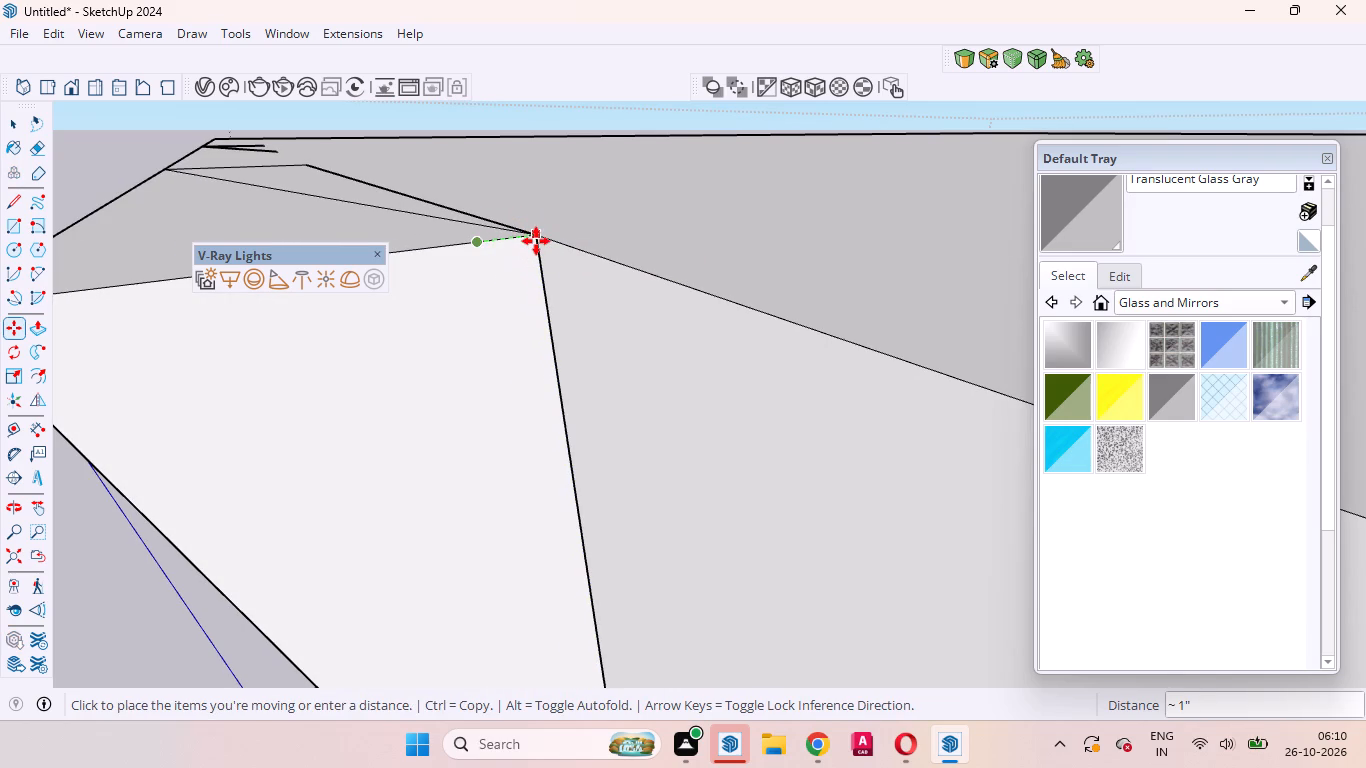
{"action": "left_click", "coordinate": [536, 241]}
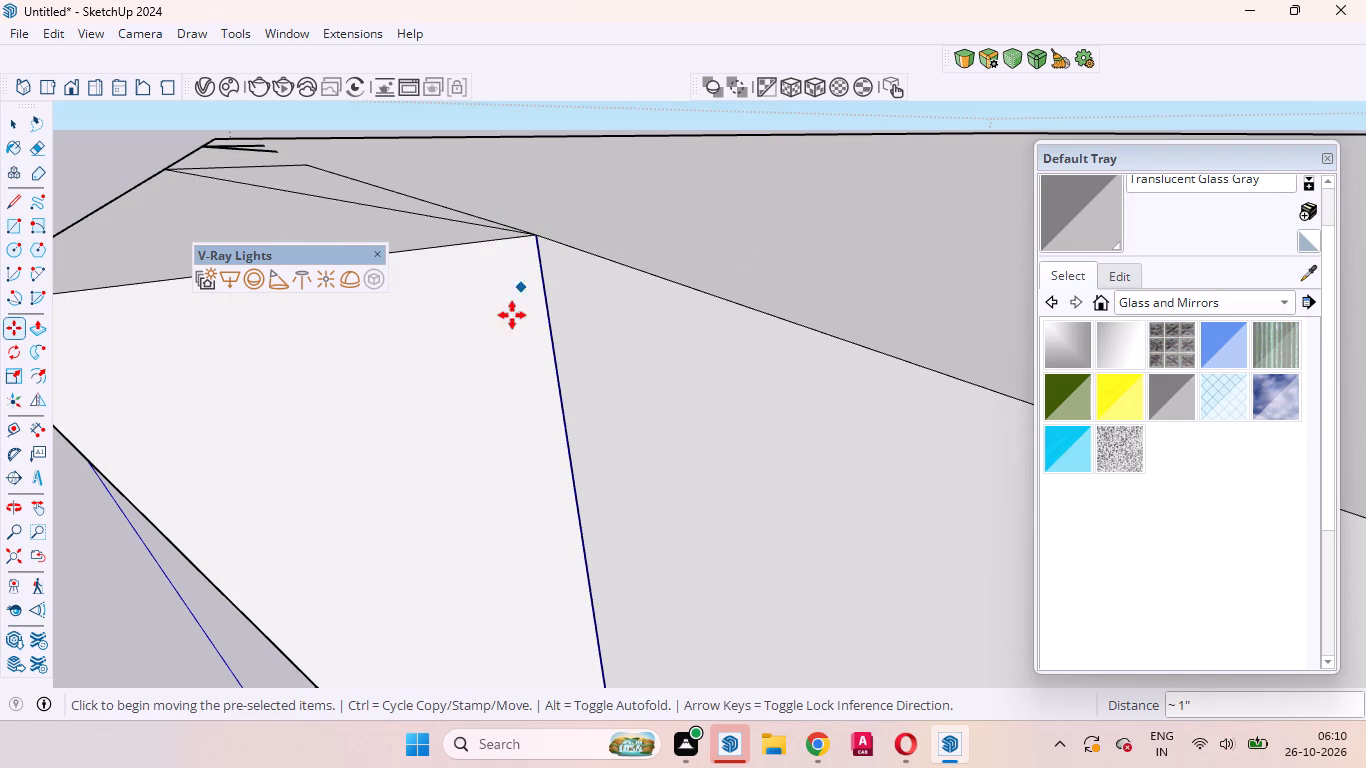
{"action": "key", "text": "space"}
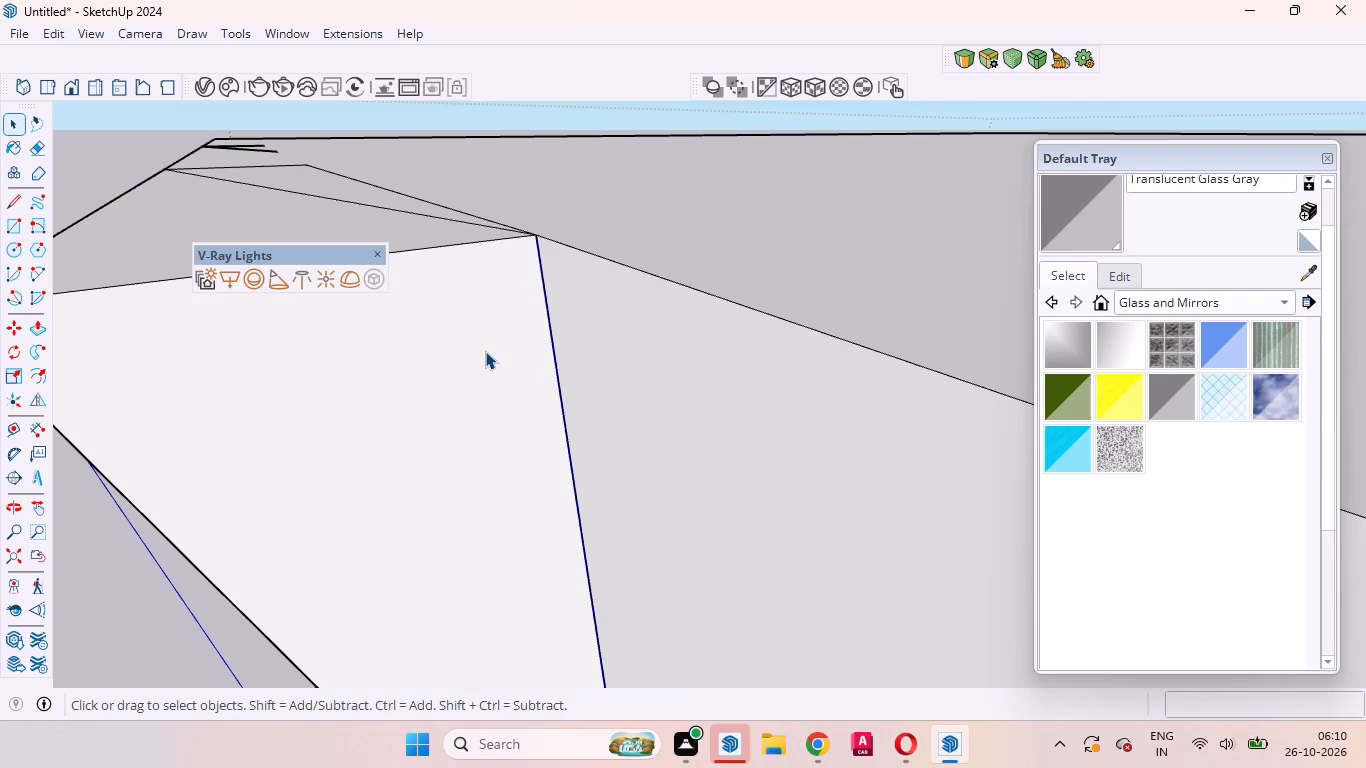
Push/Pull the fin's tapered side face about 19' 9 5/16" along the wall top to the house's far side.
{"action": "scroll", "coordinate": [507, 322], "scroll_direction": "down", "scroll_amount": 11}
{"action": "scroll", "coordinate": [548, 379], "scroll_direction": "up", "scroll_amount": 3}
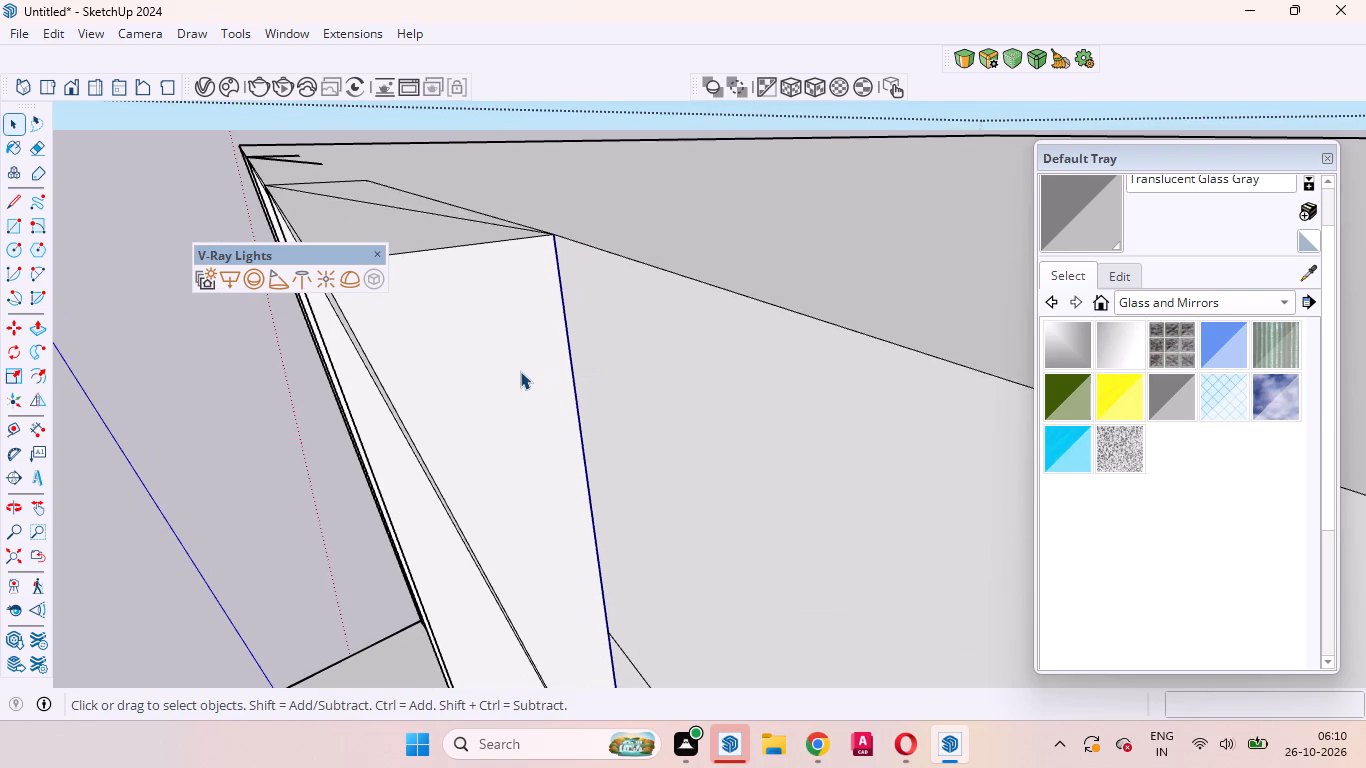
{"action": "left_click", "coordinate": [519, 371]}
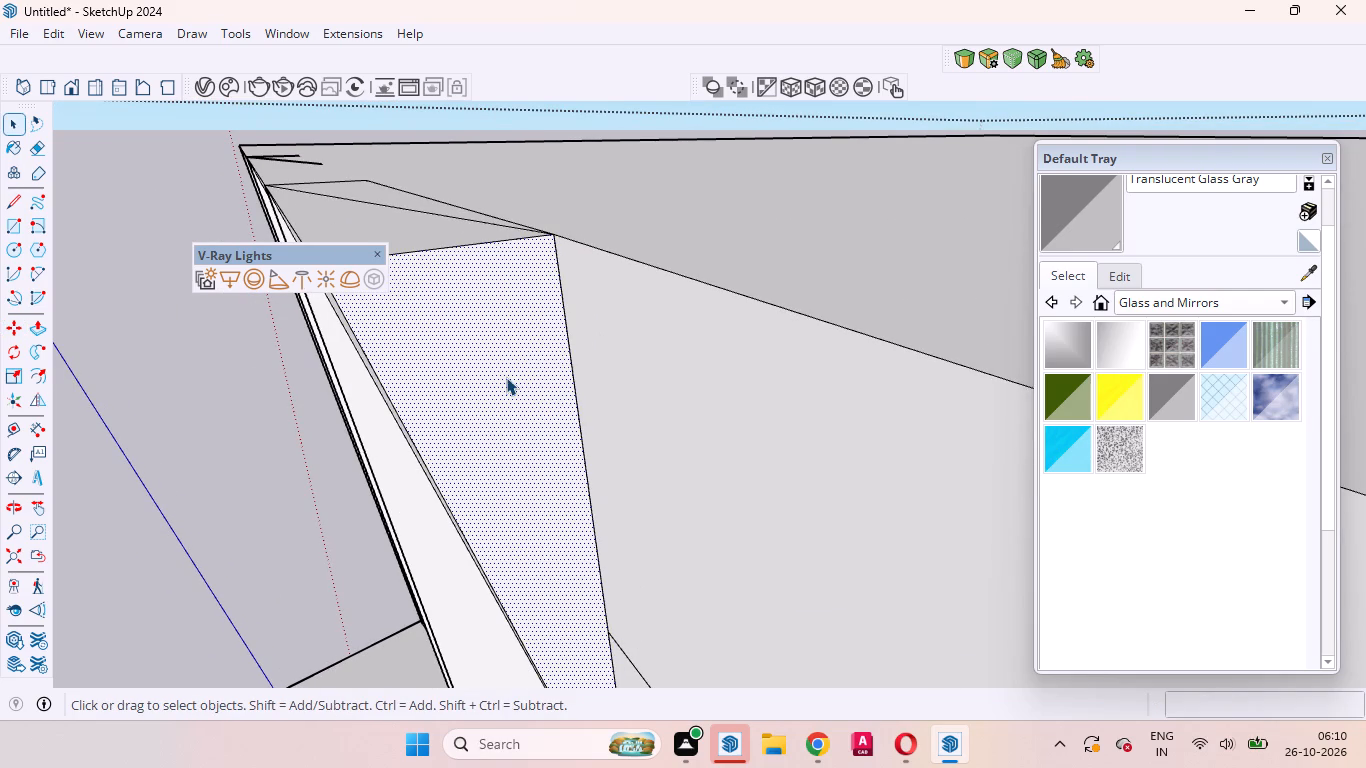
{"action": "key", "text": "p"}
{"action": "left_click", "coordinate": [505, 377]}
{"action": "scroll", "coordinate": [514, 386], "scroll_direction": "down", "scroll_amount": 15}
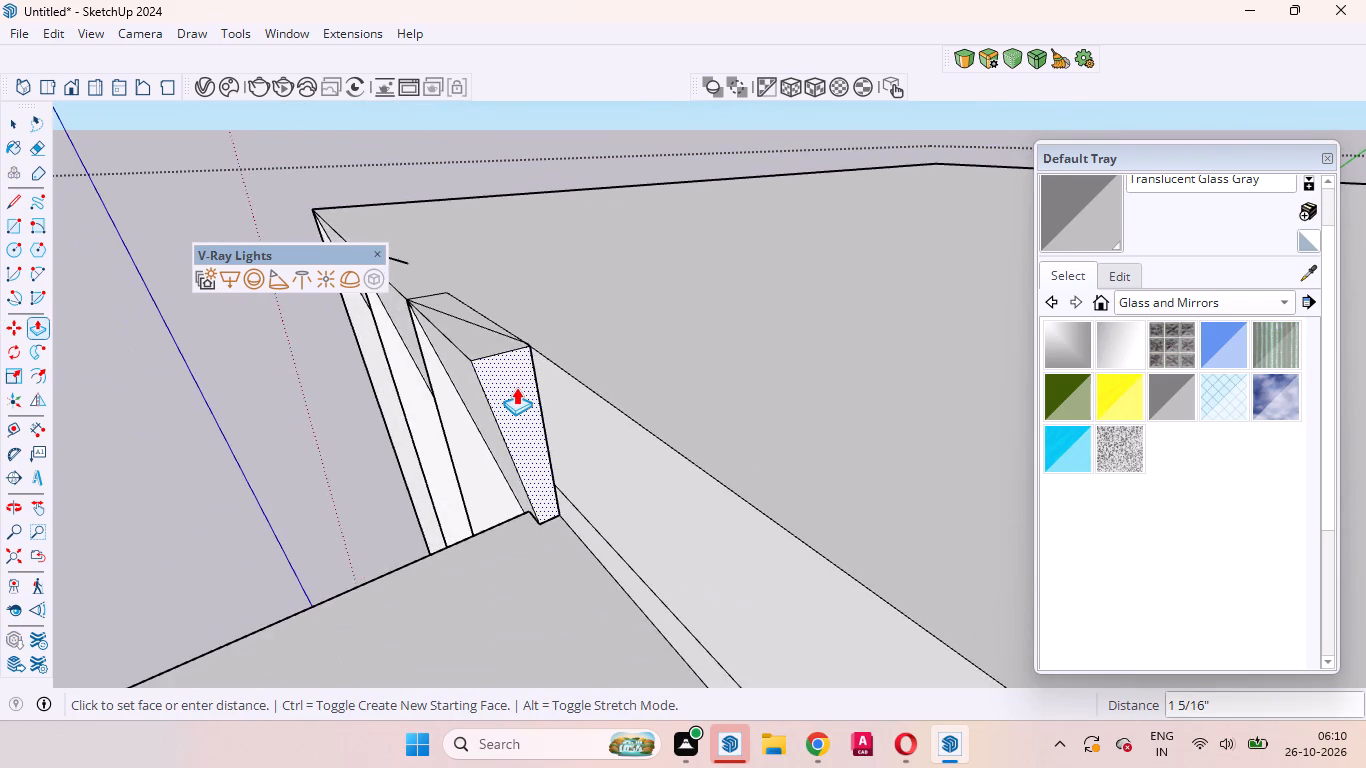
{"action": "scroll", "coordinate": [516, 387], "scroll_direction": "down", "scroll_amount": 9}
{"action": "scroll", "coordinate": [530, 397], "scroll_direction": "down", "scroll_amount": 16}
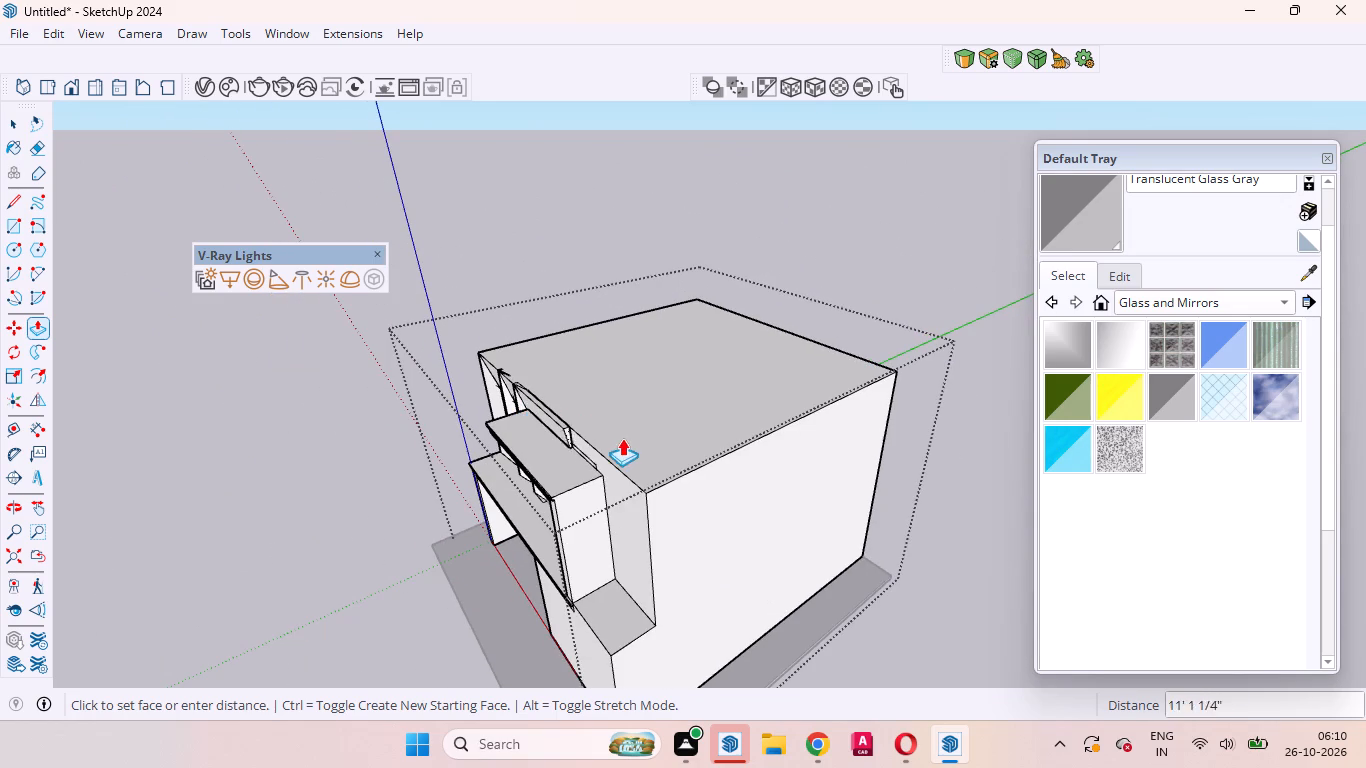
{"action": "left_click", "coordinate": [658, 480]}
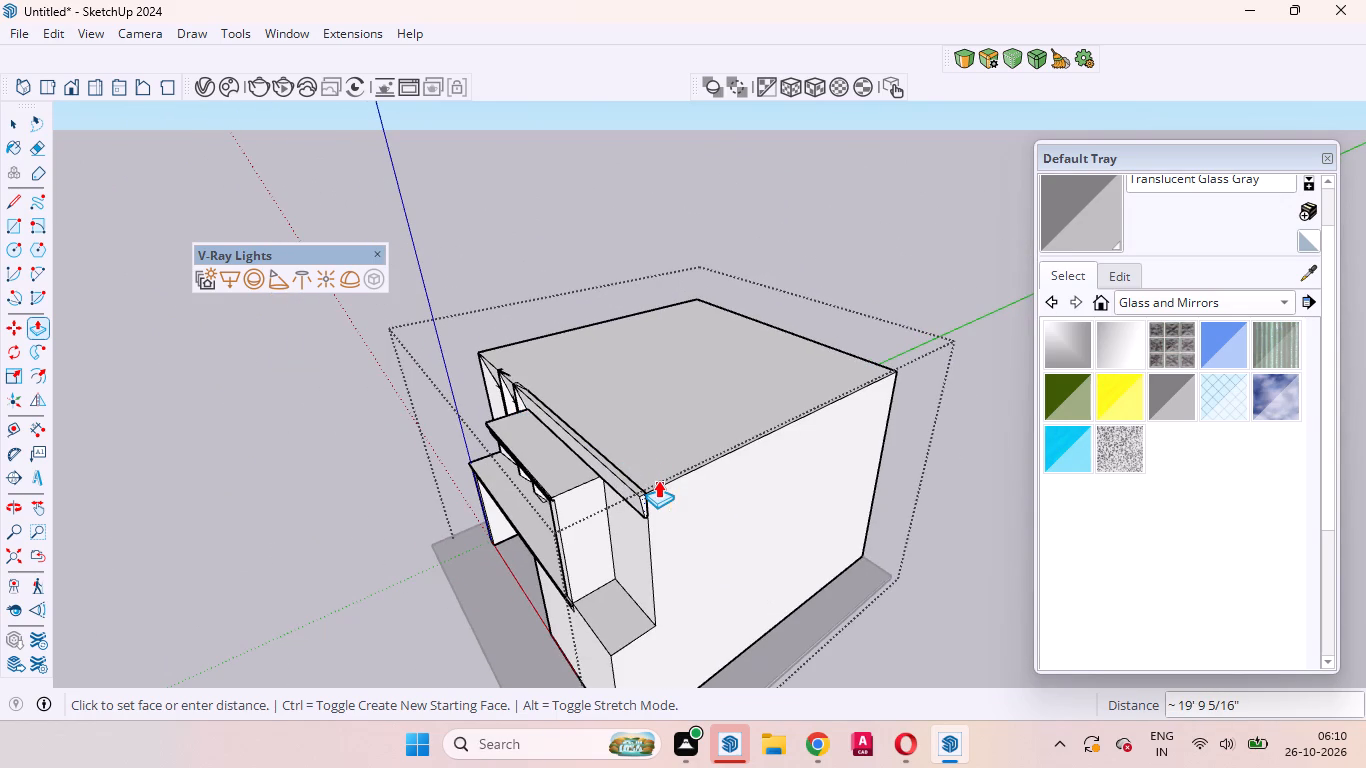
{"action": "key", "text": "space"}
Examine the extended sloping band along the roof edge and the house front from several distances and angles.
{"action": "scroll", "coordinate": [628, 486], "scroll_direction": "up", "scroll_amount": 4}
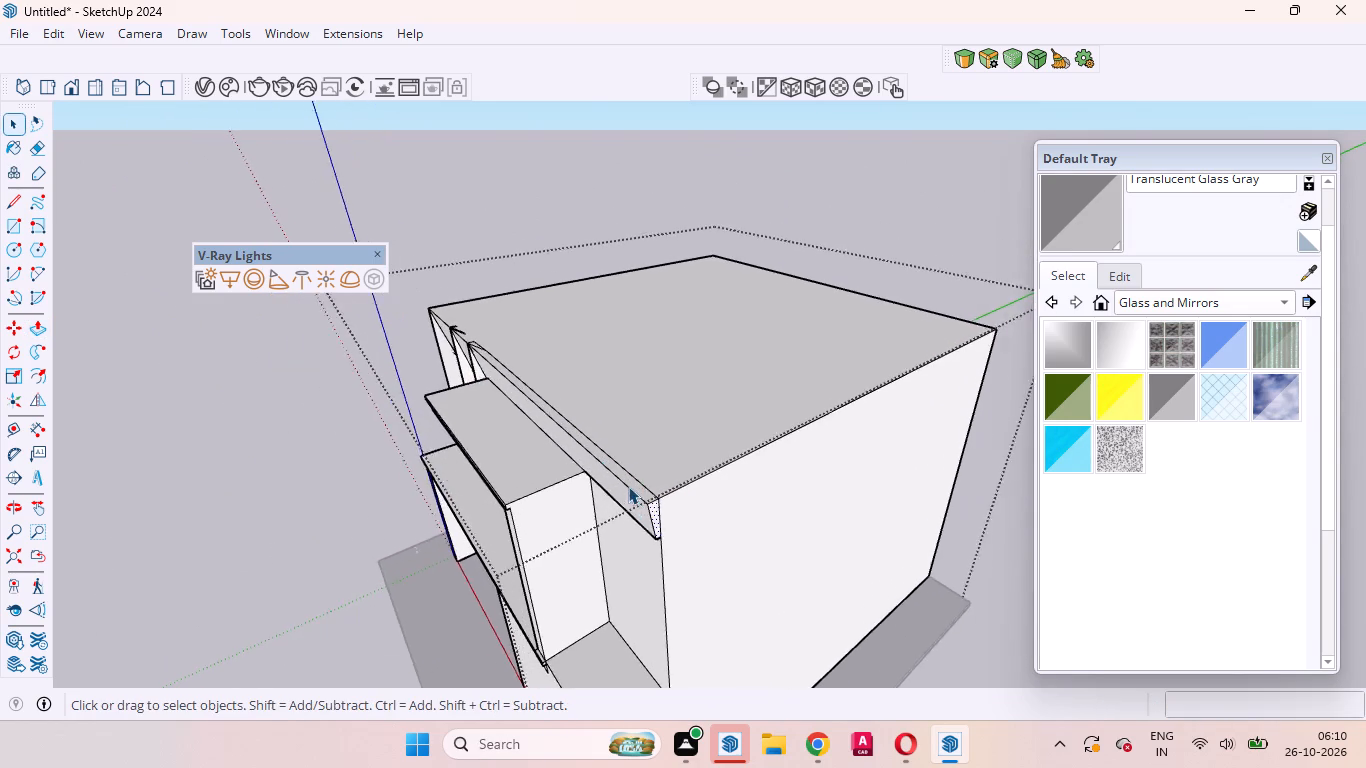
{"action": "scroll", "coordinate": [628, 486], "scroll_direction": "up", "scroll_amount": 2}
{"action": "middle_click_drag", "start_coordinate": [628, 486], "coordinate": [850, 410]}
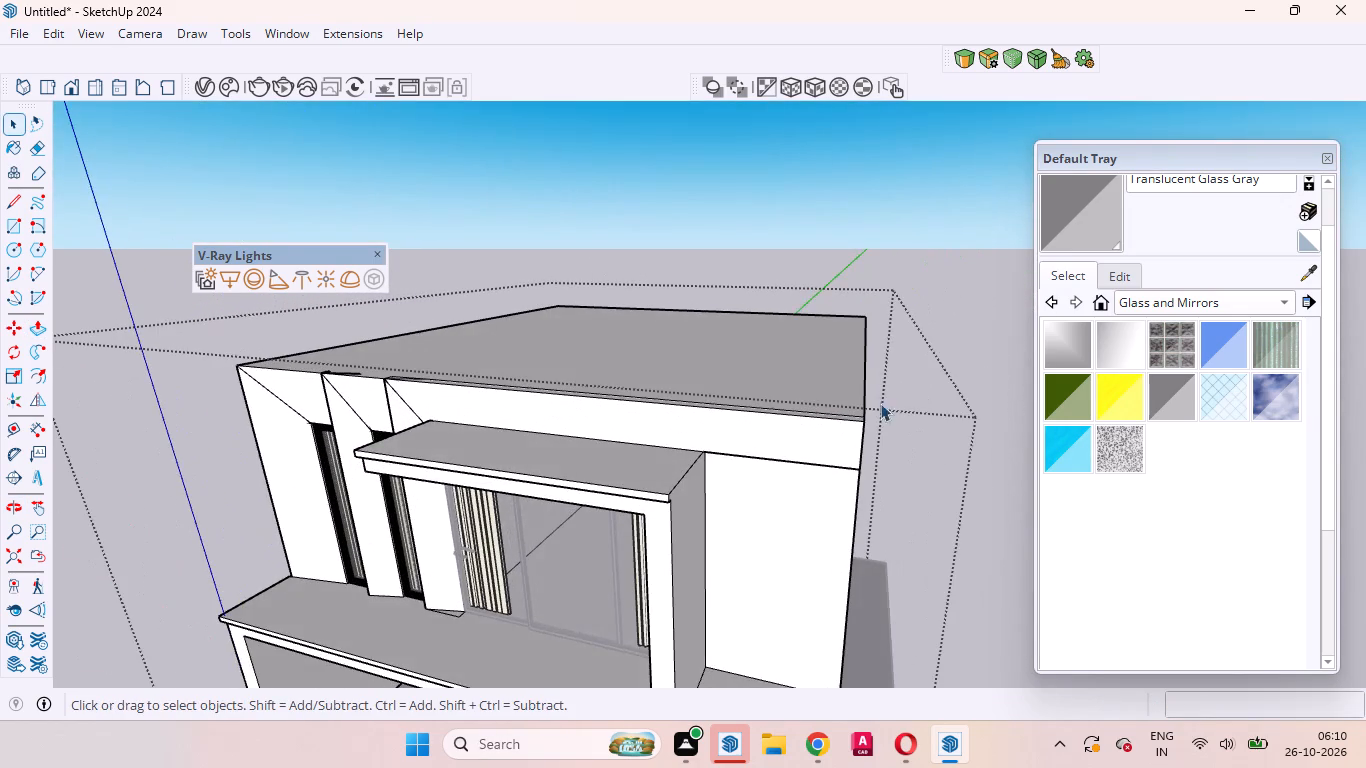
{"action": "scroll", "coordinate": [874, 410], "scroll_direction": "down", "scroll_amount": 11}
{"action": "scroll", "coordinate": [855, 477], "scroll_direction": "up", "scroll_amount": 6}
{"action": "middle_click_drag", "start_coordinate": [855, 478], "coordinate": [863, 463]}
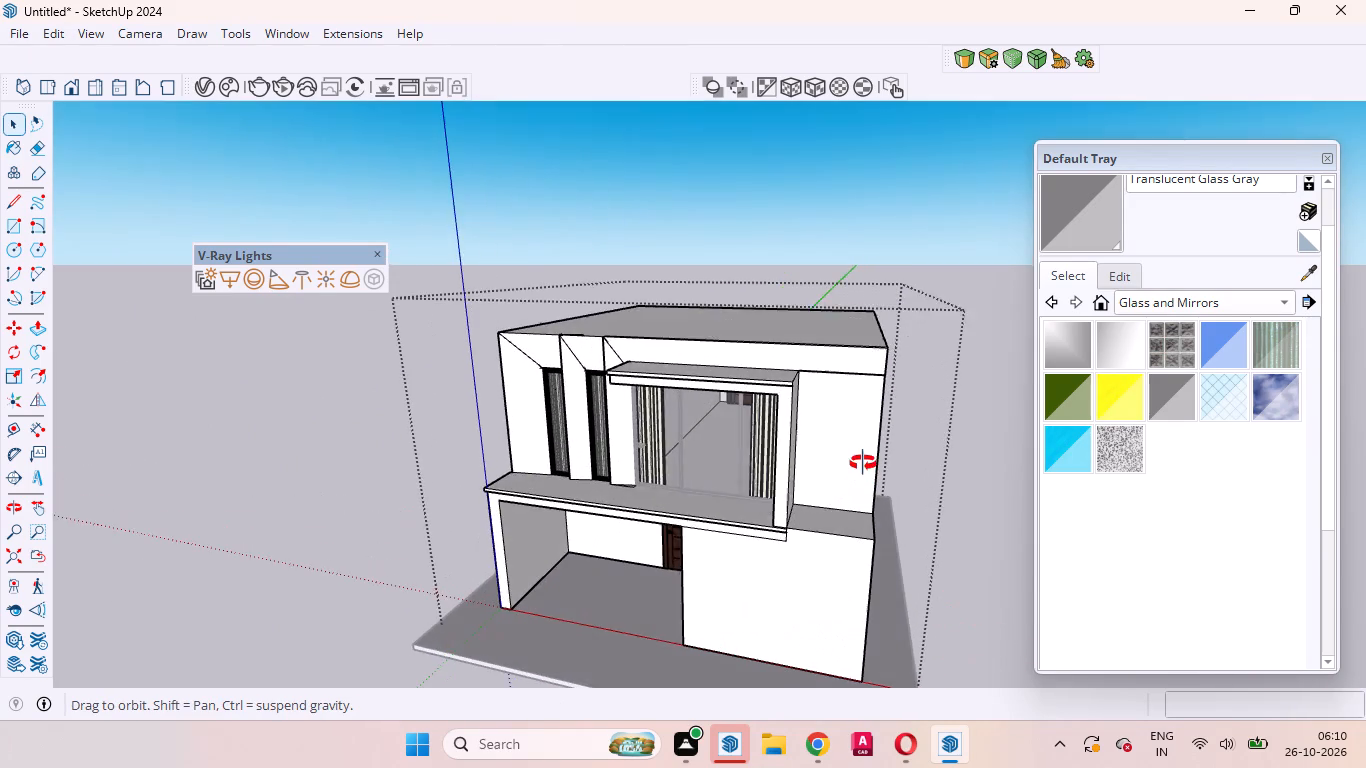
{"action": "middle_click_drag", "start_coordinate": [863, 463], "coordinate": [956, 396]}
{"action": "left_click", "coordinate": [960, 446]}
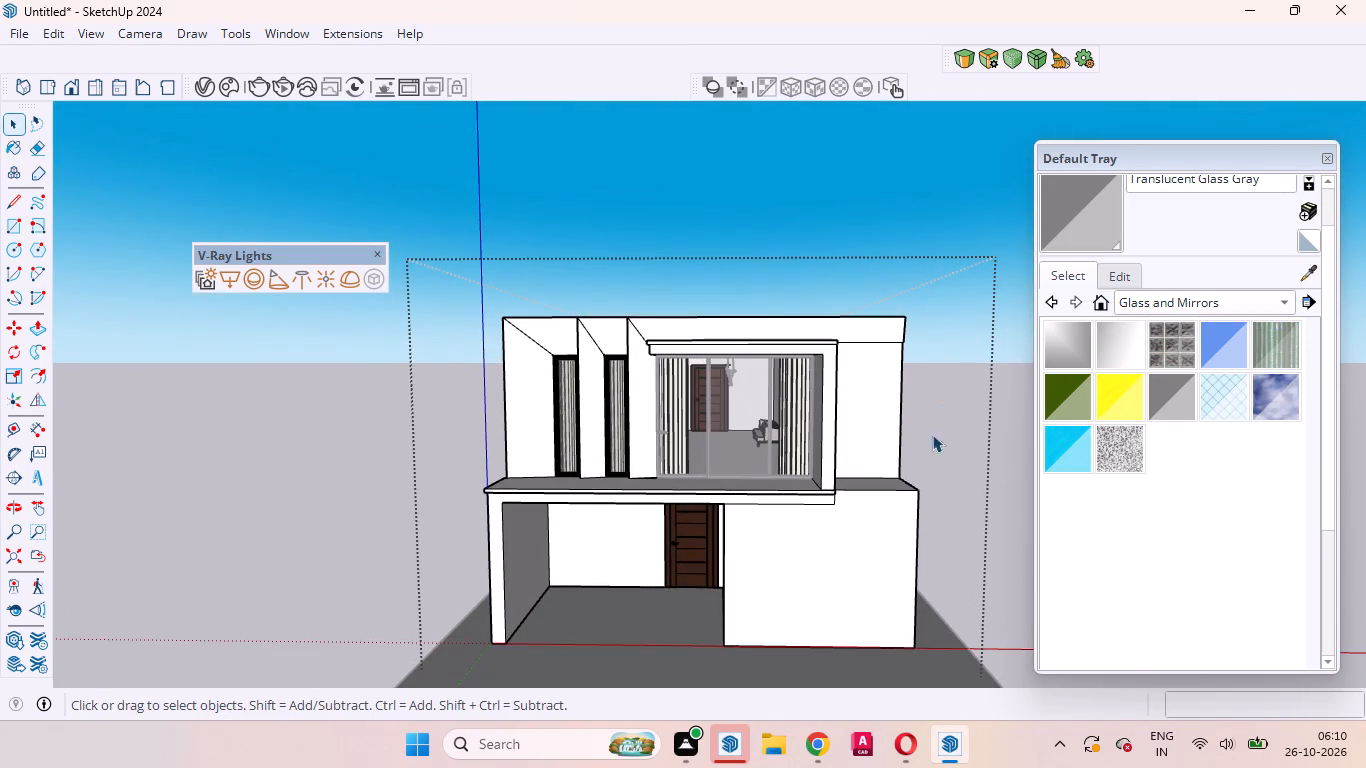
{"action": "scroll", "coordinate": [772, 353], "scroll_direction": "up", "scroll_amount": 8}
{"action": "middle_click", "coordinate": [787, 389]}
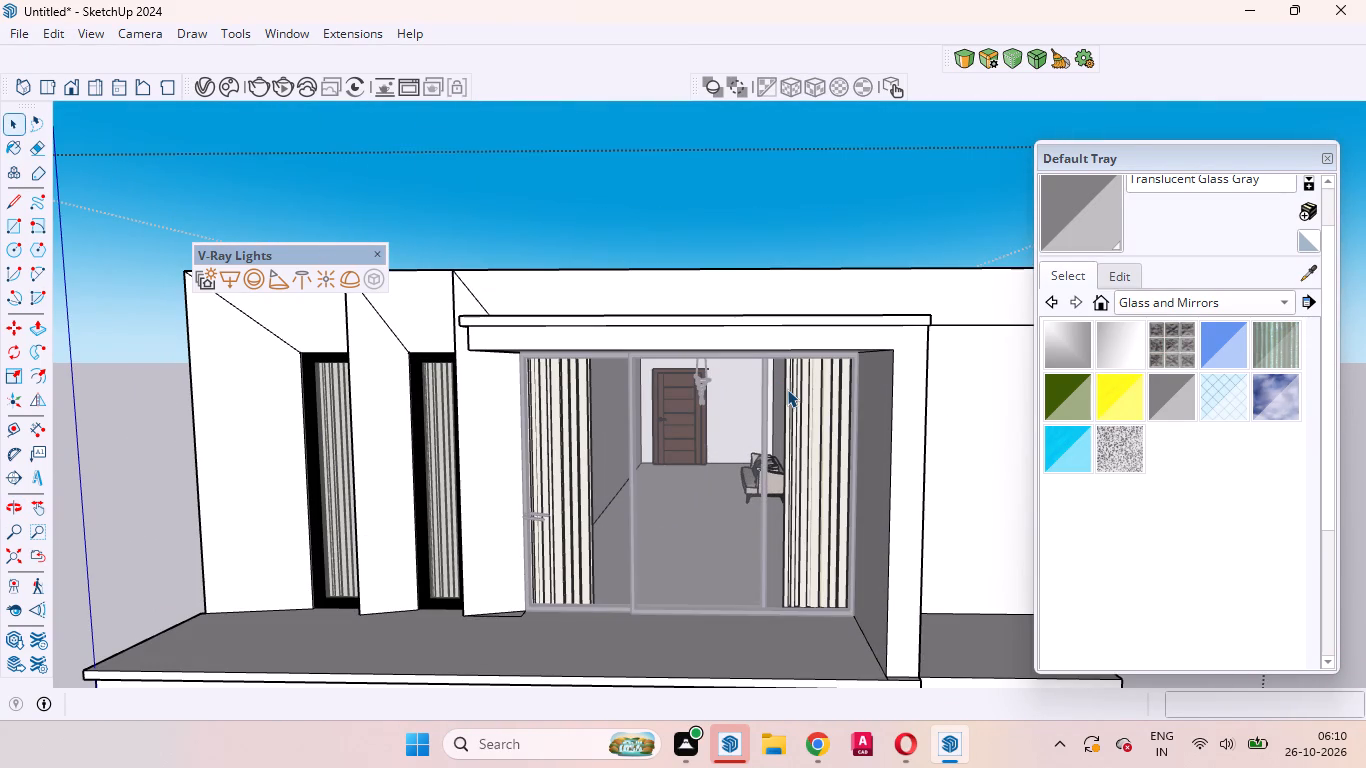
{"action": "scroll", "coordinate": [787, 389], "scroll_direction": "down", "scroll_amount": 9}
{"action": "scroll", "coordinate": [787, 389], "scroll_direction": "up", "scroll_amount": 2}
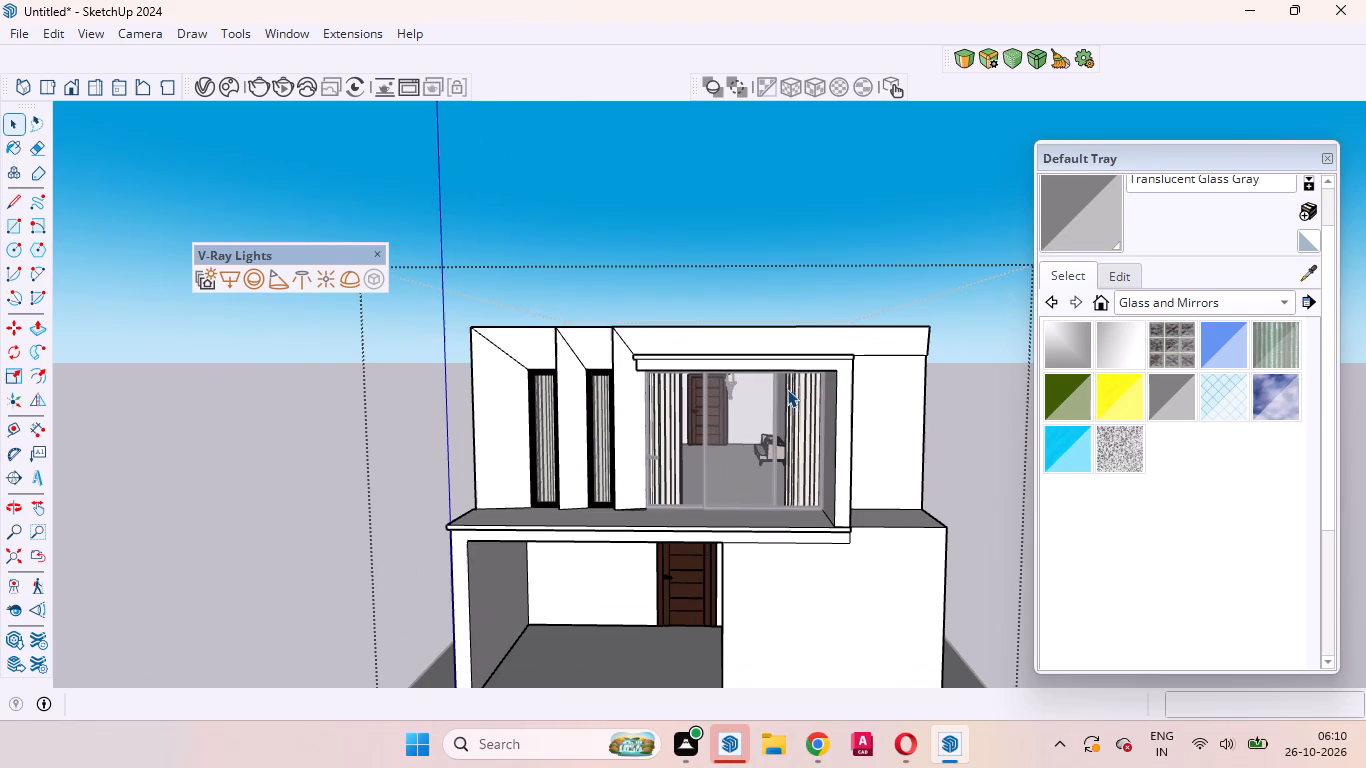
{"action": "scroll", "coordinate": [899, 414], "scroll_direction": "up", "scroll_amount": 9}
Copy the vertical wall edge beside the recess box 4' 3 11/16" across the plain wall, dividing its face.
{"action": "left_click", "coordinate": [882, 486]}
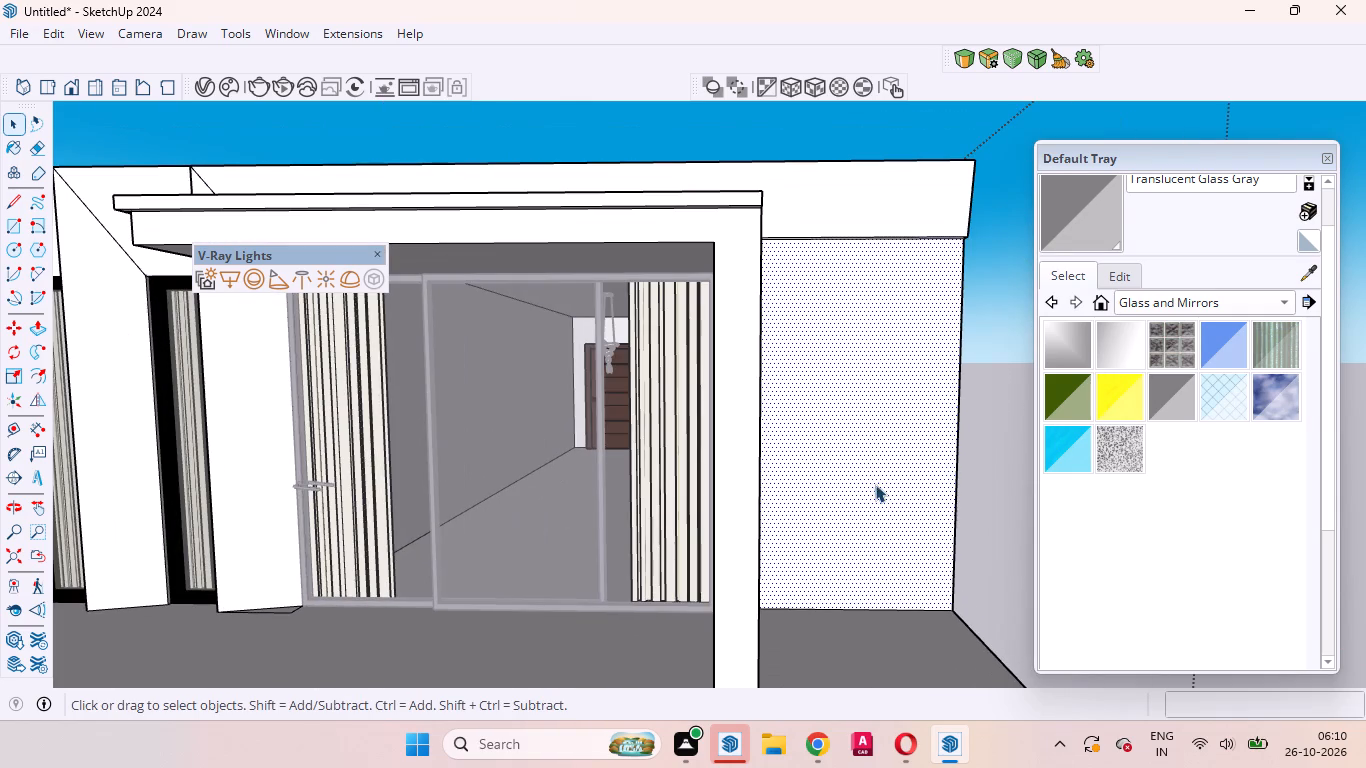
{"action": "scroll", "coordinate": [875, 484], "scroll_direction": "up", "scroll_amount": 1}
{"action": "middle_click_drag", "start_coordinate": [875, 484], "coordinate": [808, 331]}
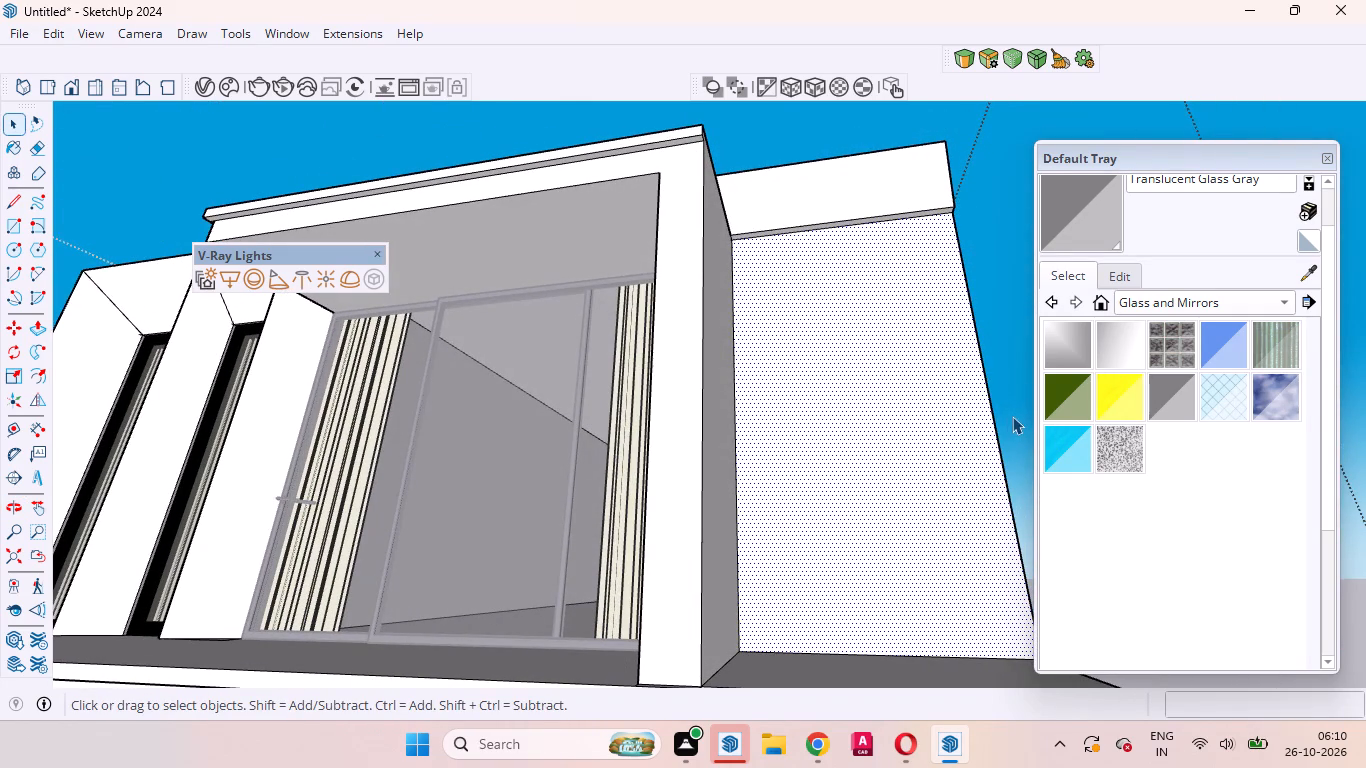
{"action": "left_click", "coordinate": [737, 428]}
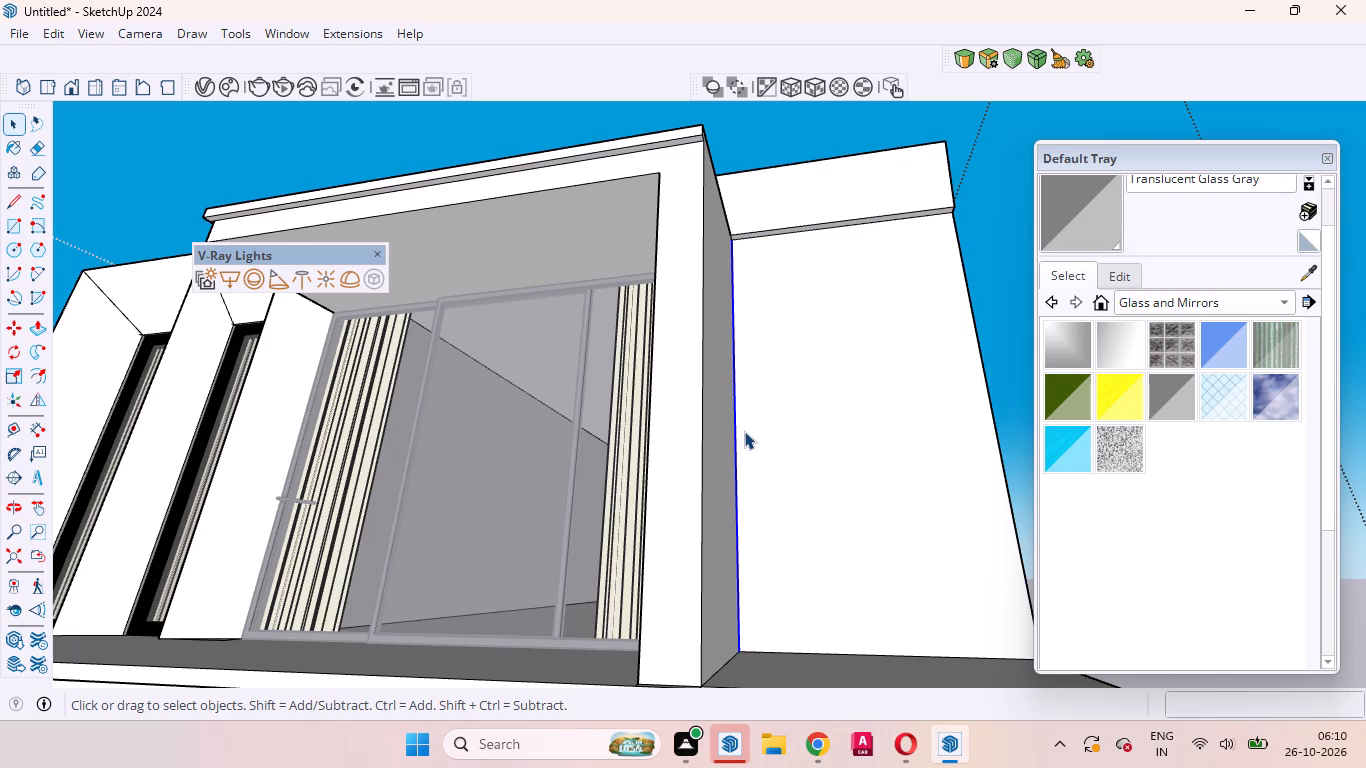
{"action": "key", "text": "m"}
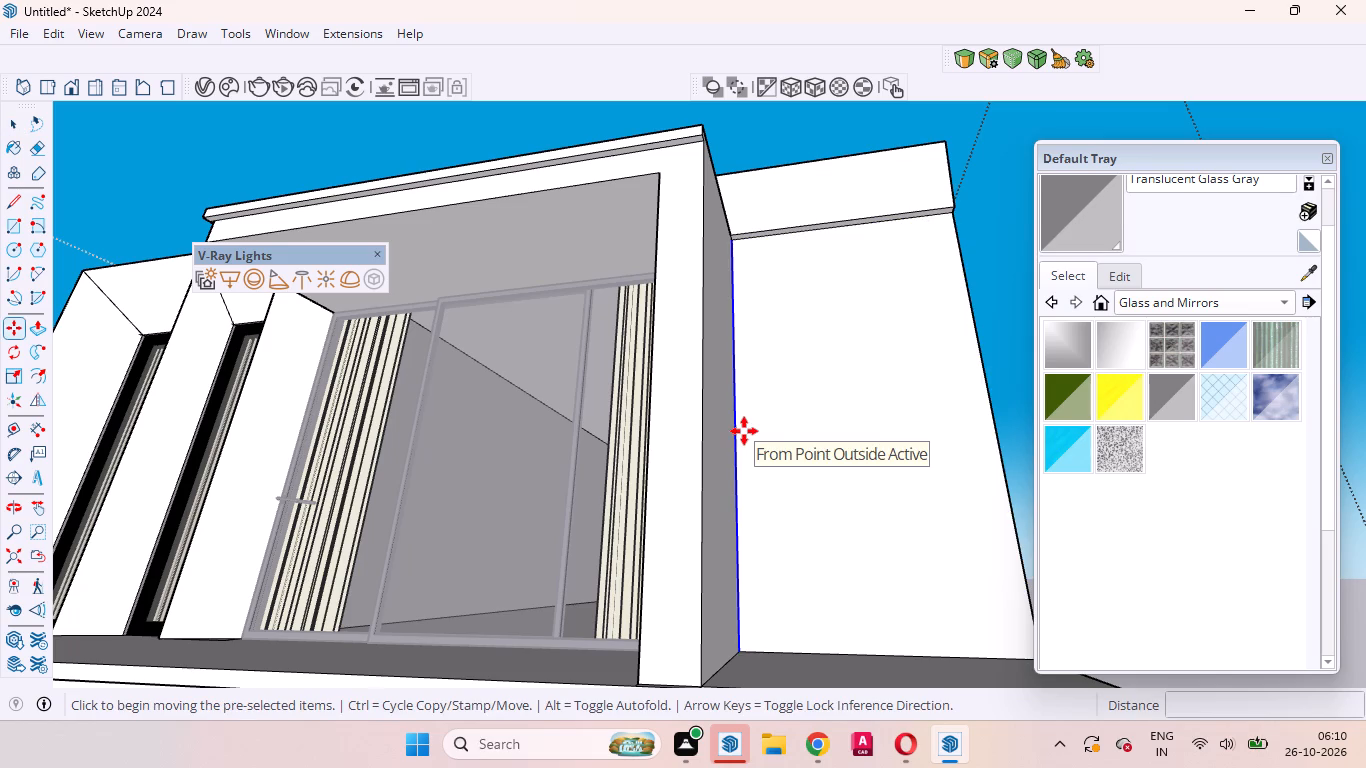
{"action": "left_click", "coordinate": [744, 431]}
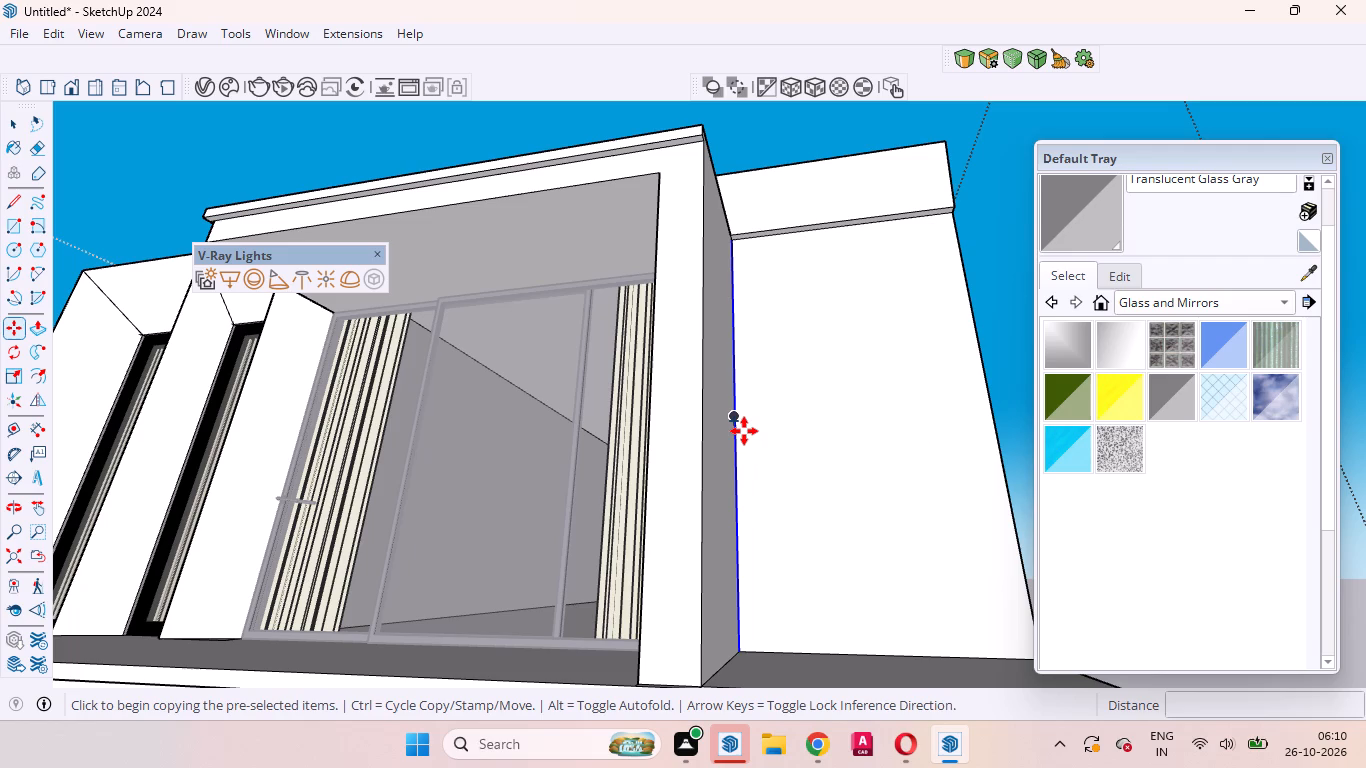
{"action": "left_click", "coordinate": [912, 429]}
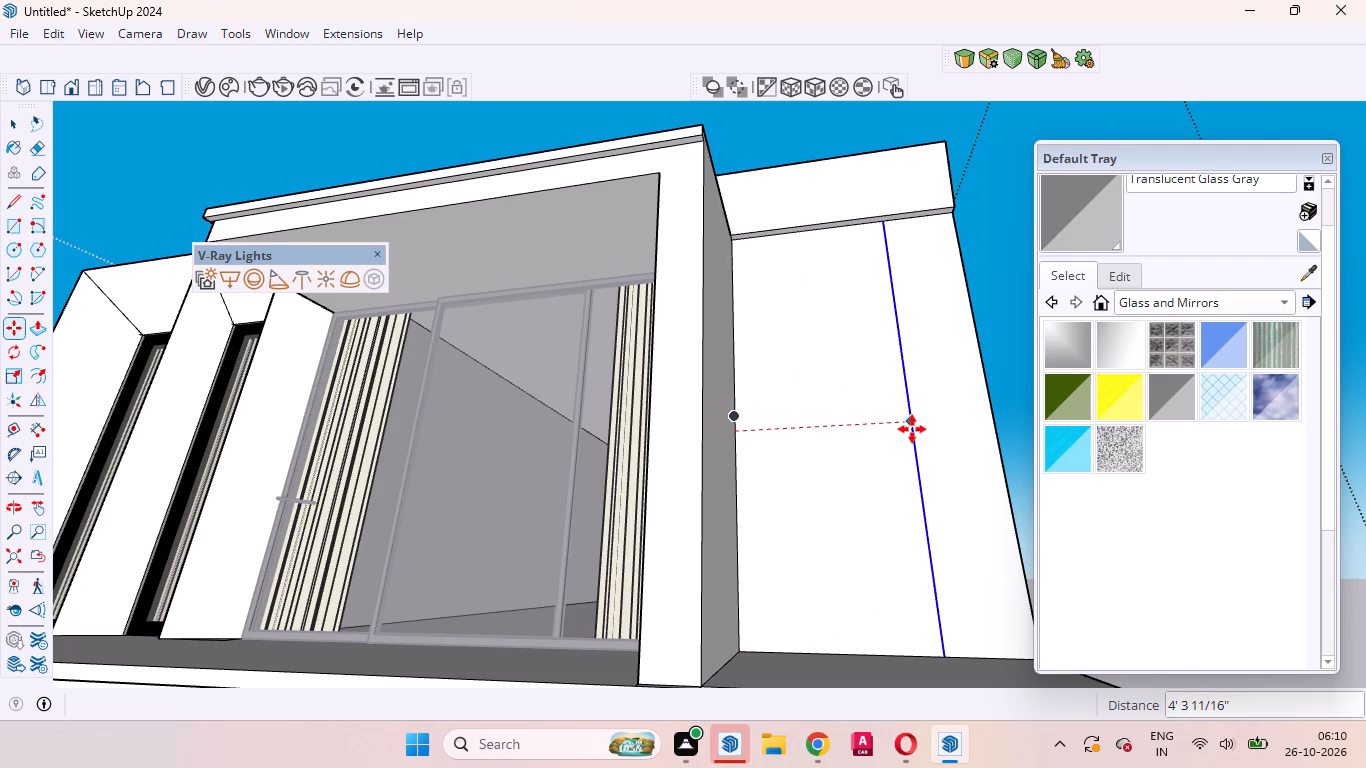
{"action": "key", "text": "space"}
Push/Pull the wall strip next to the recess box outward about 2 3/4", flush with the sloping band's lower edge.
{"action": "left_click", "coordinate": [862, 435]}
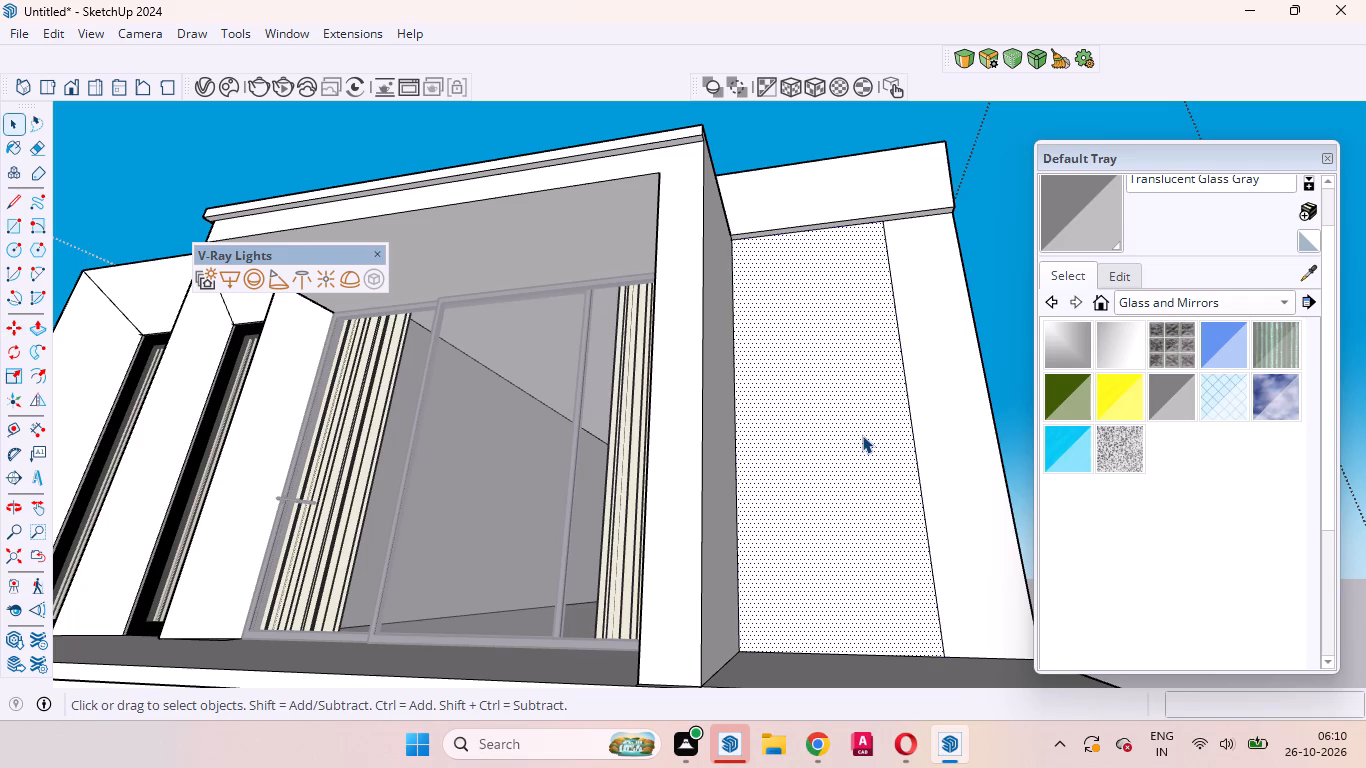
{"action": "key", "text": "p"}
{"action": "left_click", "coordinate": [862, 435]}
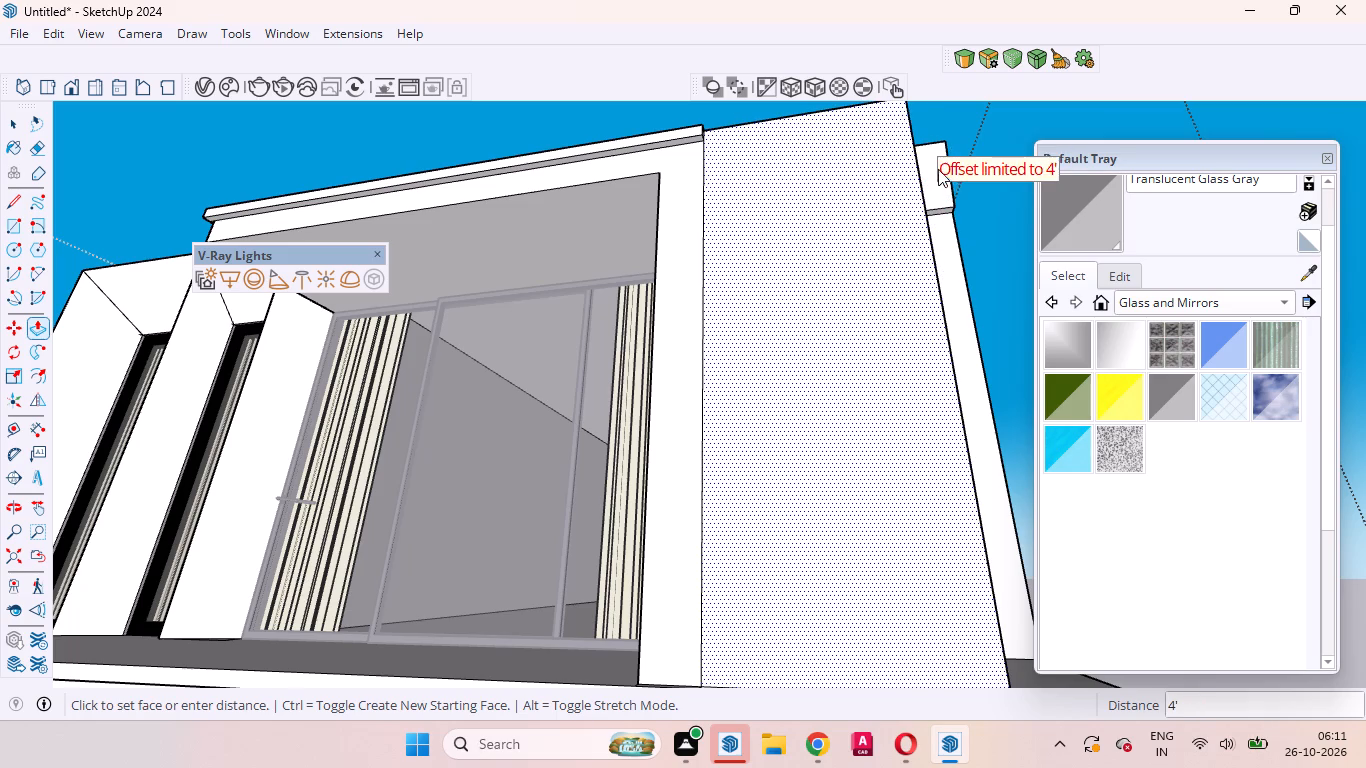
{"action": "left_click", "coordinate": [946, 202]}
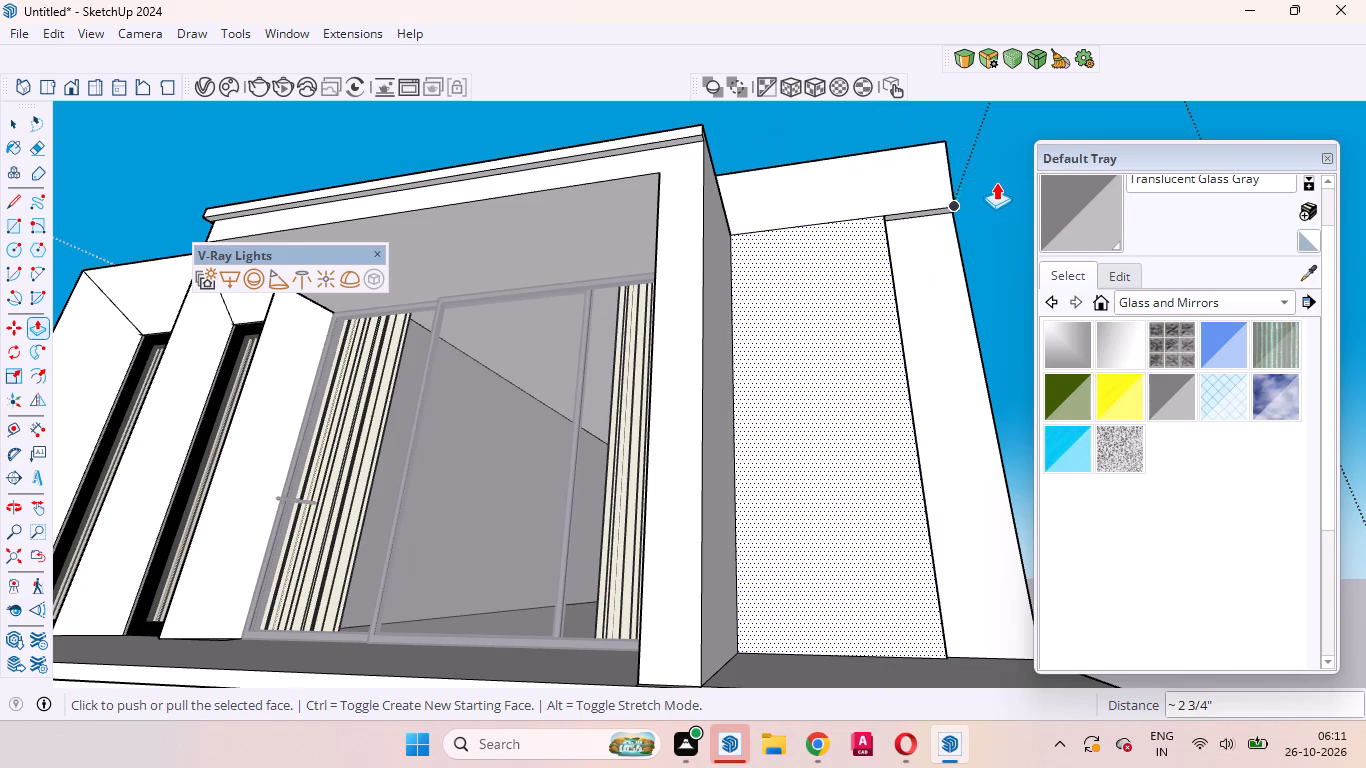
Finish editing the house group and leave it with nothing selected.
{"action": "key", "text": "space"}
{"action": "scroll", "coordinate": [996, 182], "scroll_direction": "down", "scroll_amount": 5}
{"action": "middle_click", "coordinate": [996, 182]}
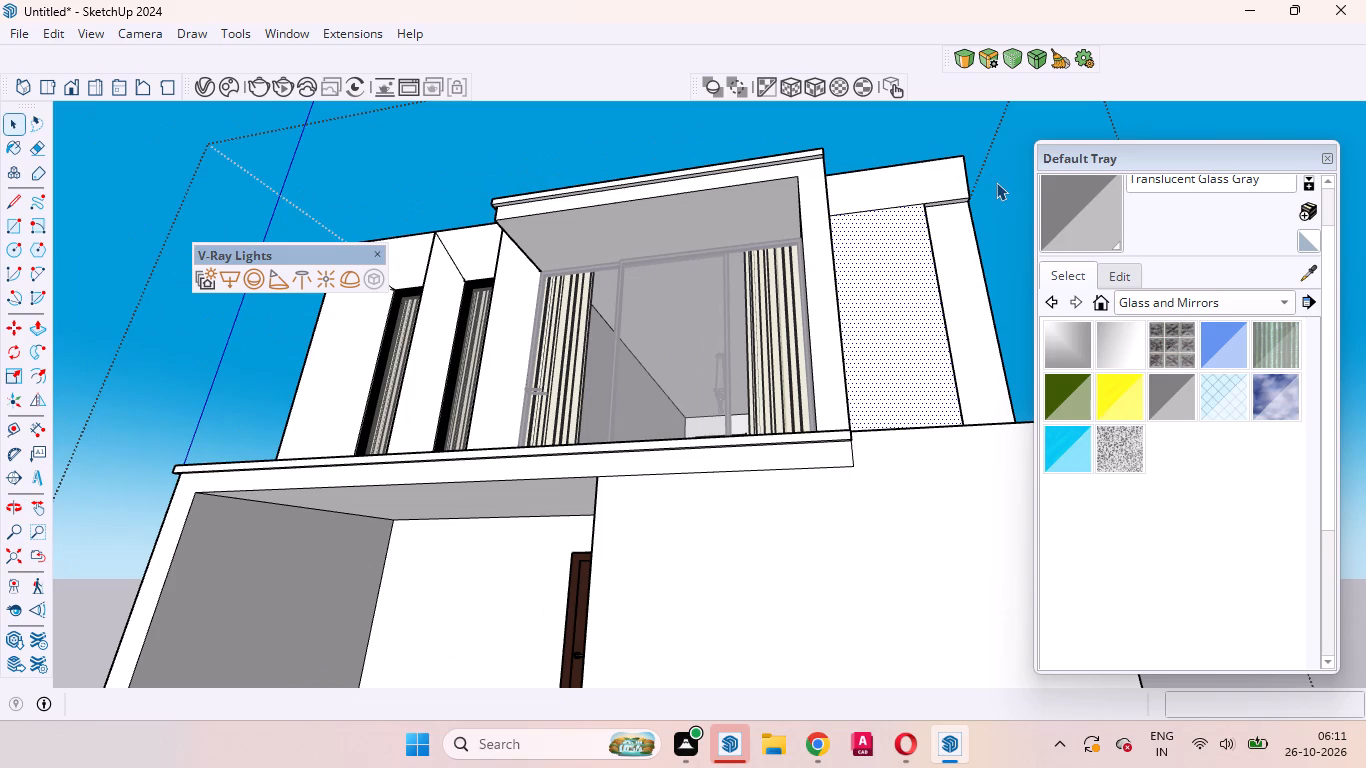
{"action": "scroll", "coordinate": [704, 358], "scroll_direction": "down", "scroll_amount": 3}
{"action": "middle_click_drag", "start_coordinate": [820, 357], "coordinate": [820, 358]}
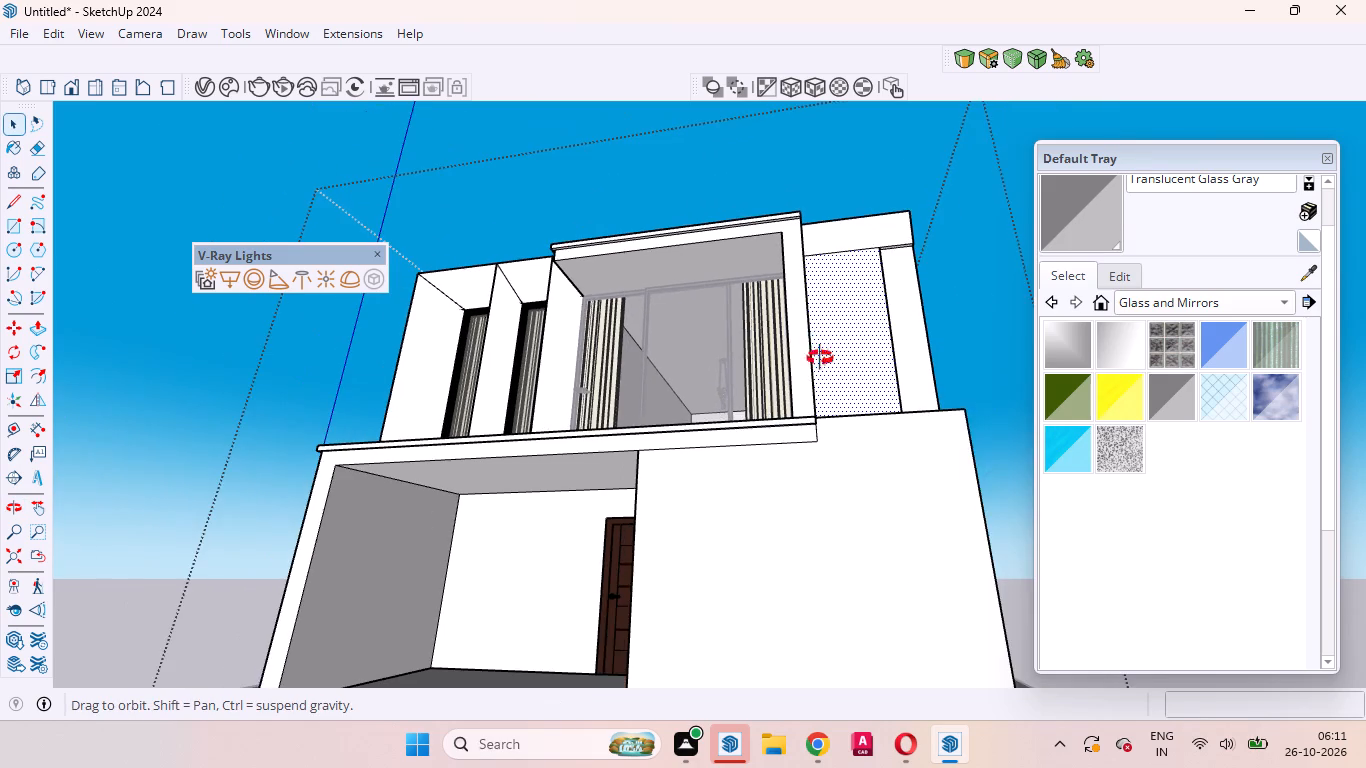
{"action": "middle_click_drag", "start_coordinate": [820, 358], "coordinate": [858, 524]}
{"action": "scroll", "coordinate": [858, 522], "scroll_direction": "up", "scroll_amount": 2}
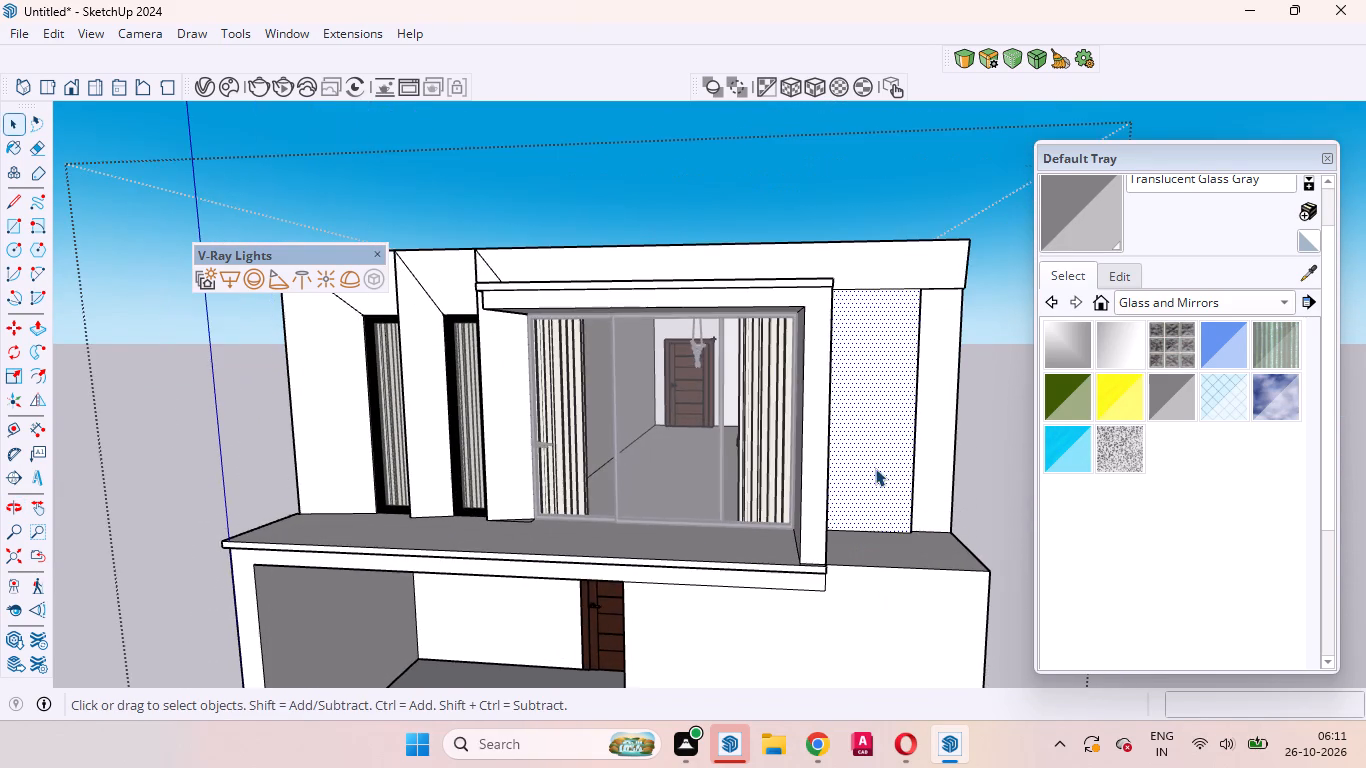
{"action": "scroll", "coordinate": [876, 467], "scroll_direction": "down", "scroll_amount": 9}
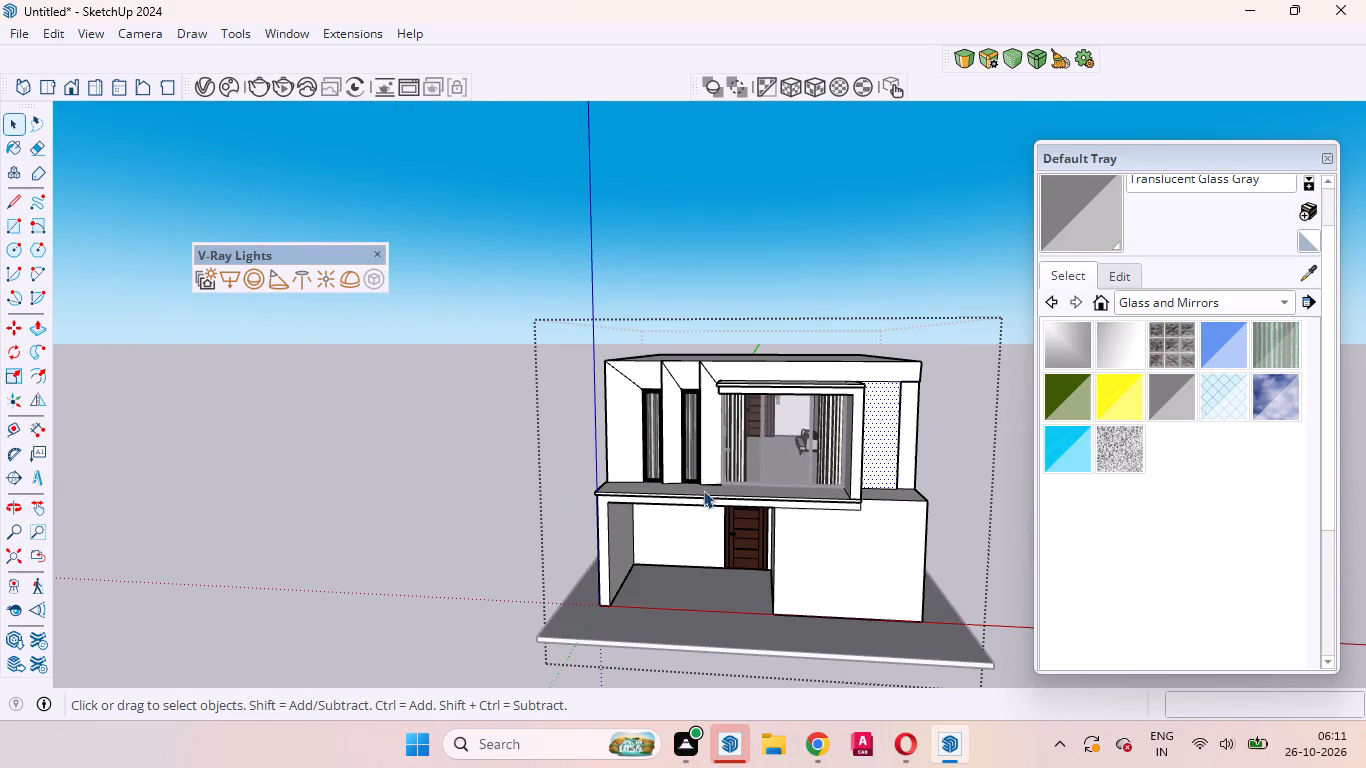
{"action": "left_click", "coordinate": [499, 443]}
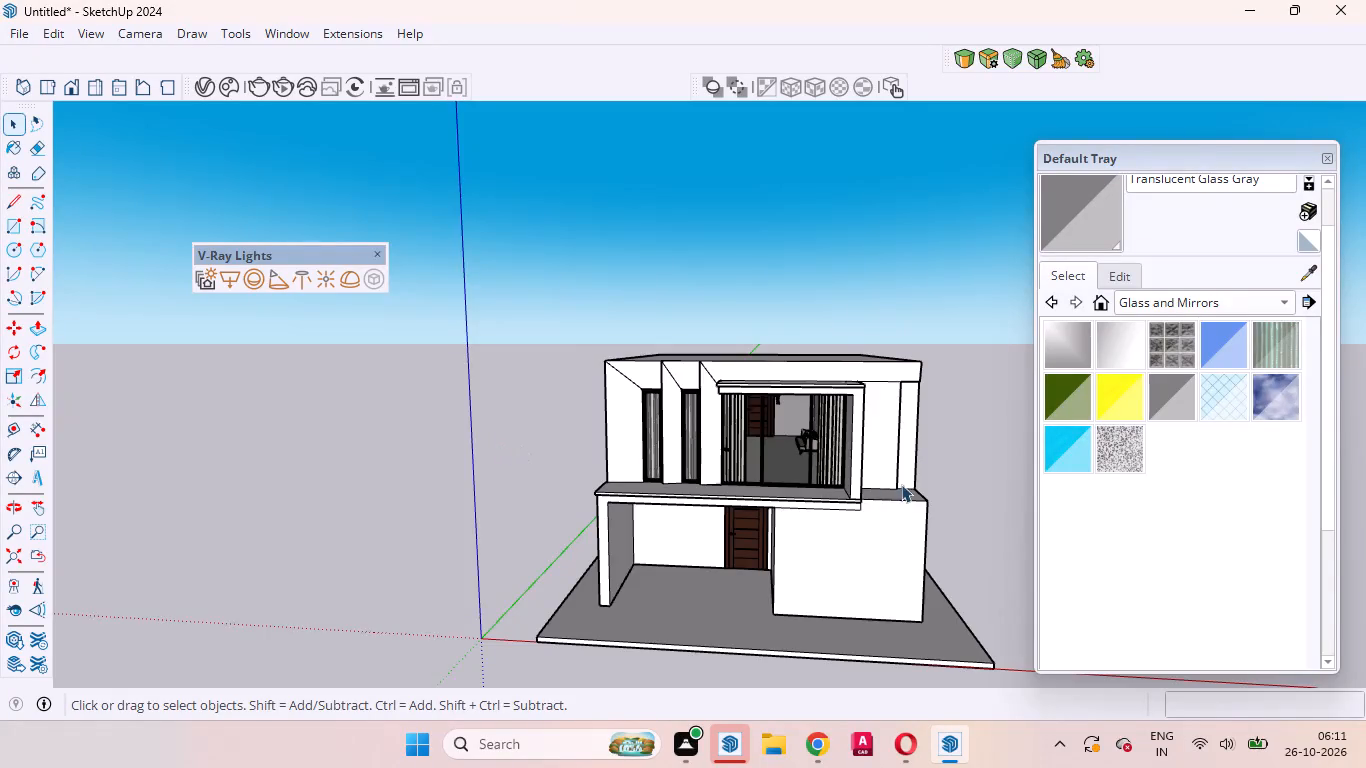
Examine the upper-floor front, the sloping top band and the flat roof from several distances and angles.
{"action": "scroll", "coordinate": [828, 457], "scroll_direction": "up", "scroll_amount": 9}
{"action": "middle_click_drag", "start_coordinate": [829, 489], "coordinate": [946, 538]}
{"action": "scroll", "coordinate": [829, 489], "scroll_direction": "up", "scroll_amount": 1}
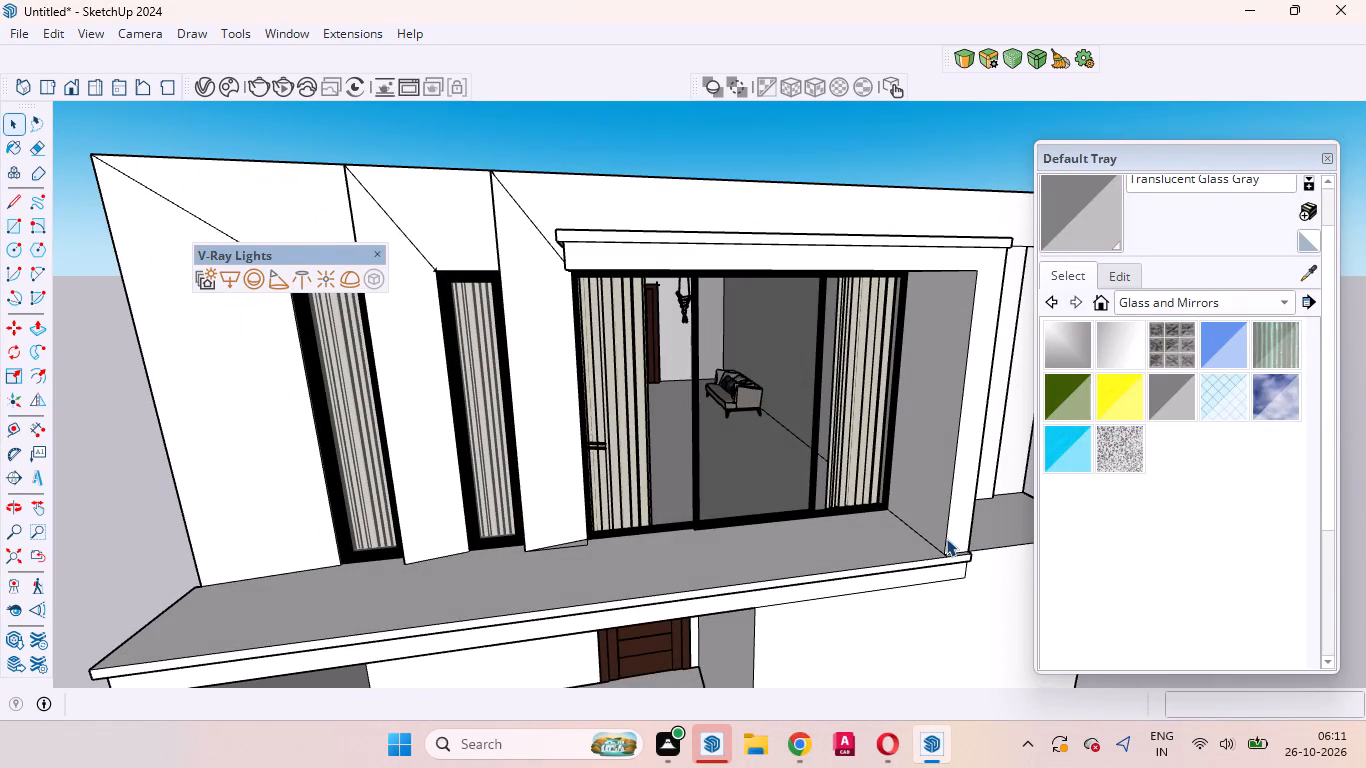
{"action": "scroll", "coordinate": [944, 535], "scroll_direction": "down", "scroll_amount": 11}
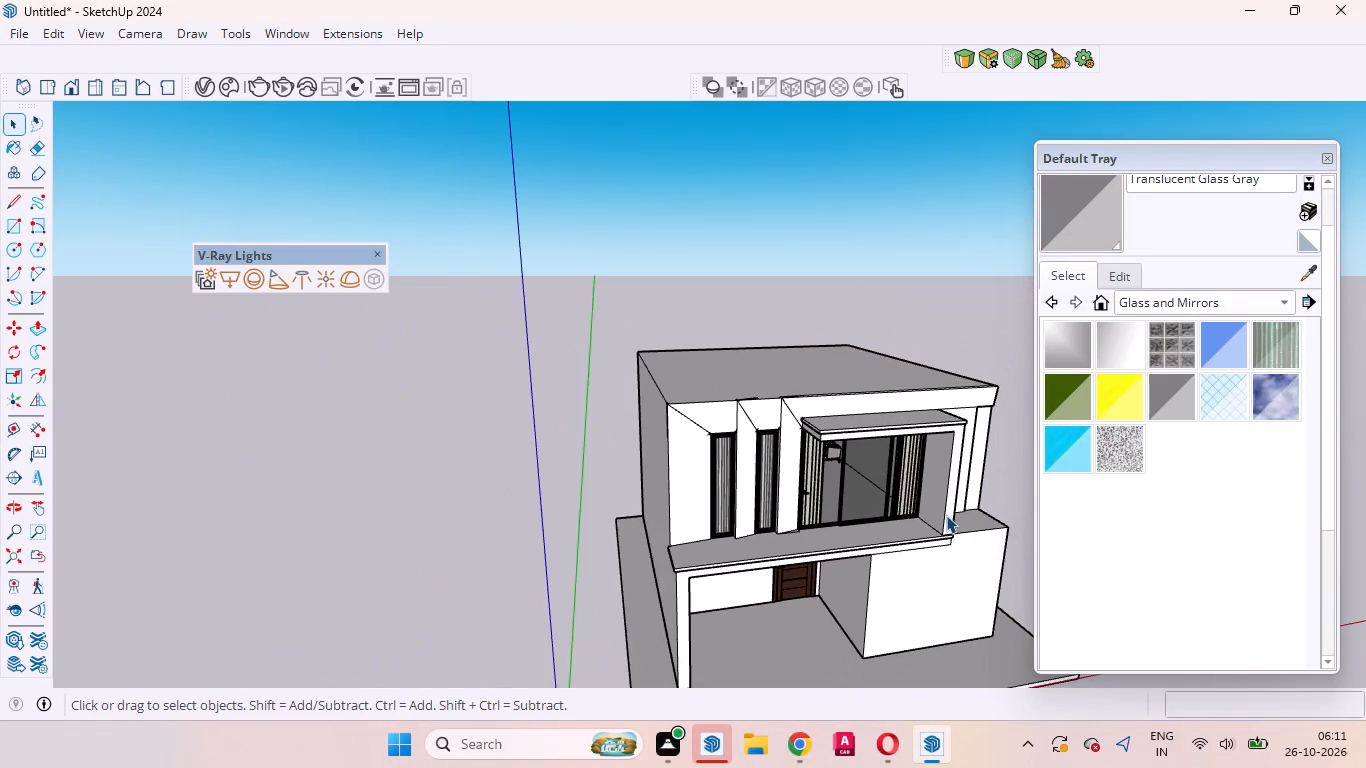
{"action": "scroll", "coordinate": [946, 515], "scroll_direction": "up", "scroll_amount": 1}
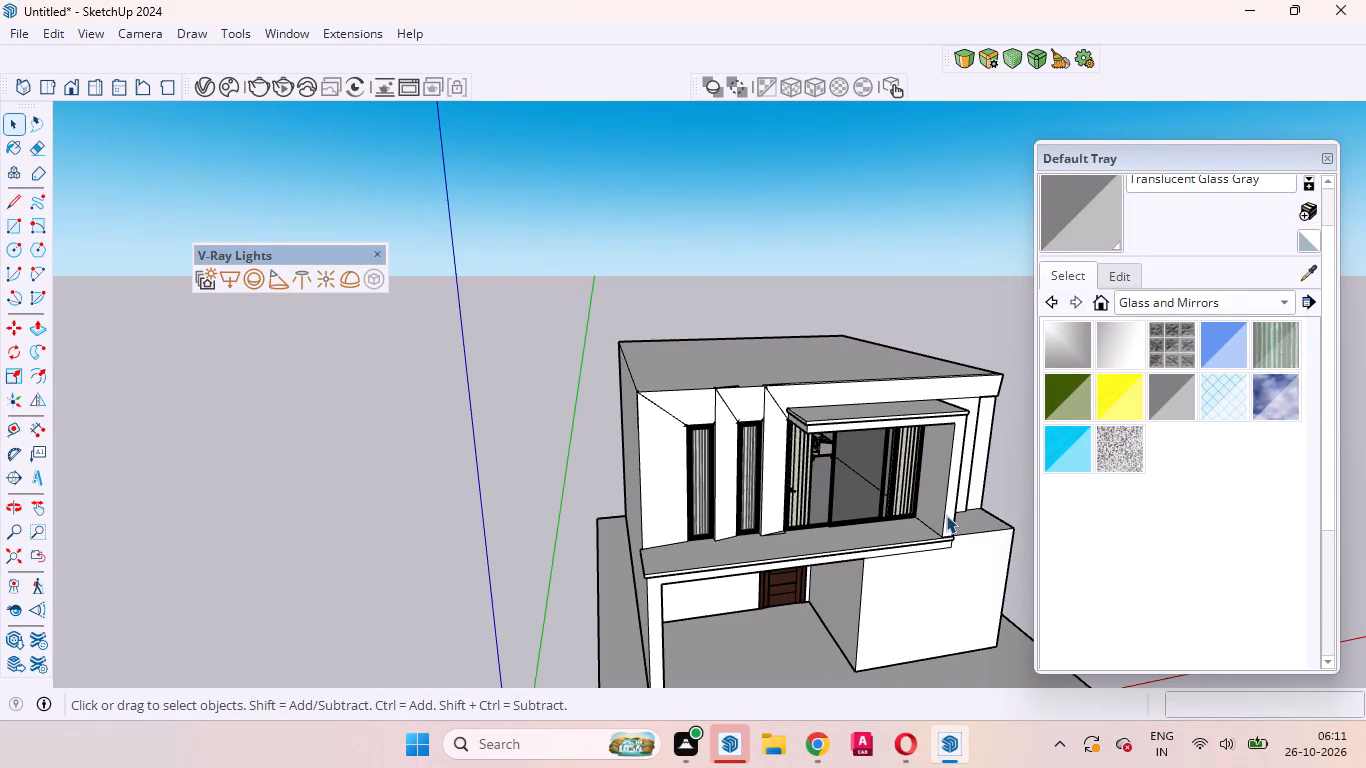
{"action": "scroll", "coordinate": [940, 517], "scroll_direction": "up", "scroll_amount": 4}
{"action": "middle_click_drag", "start_coordinate": [944, 526], "coordinate": [886, 477]}
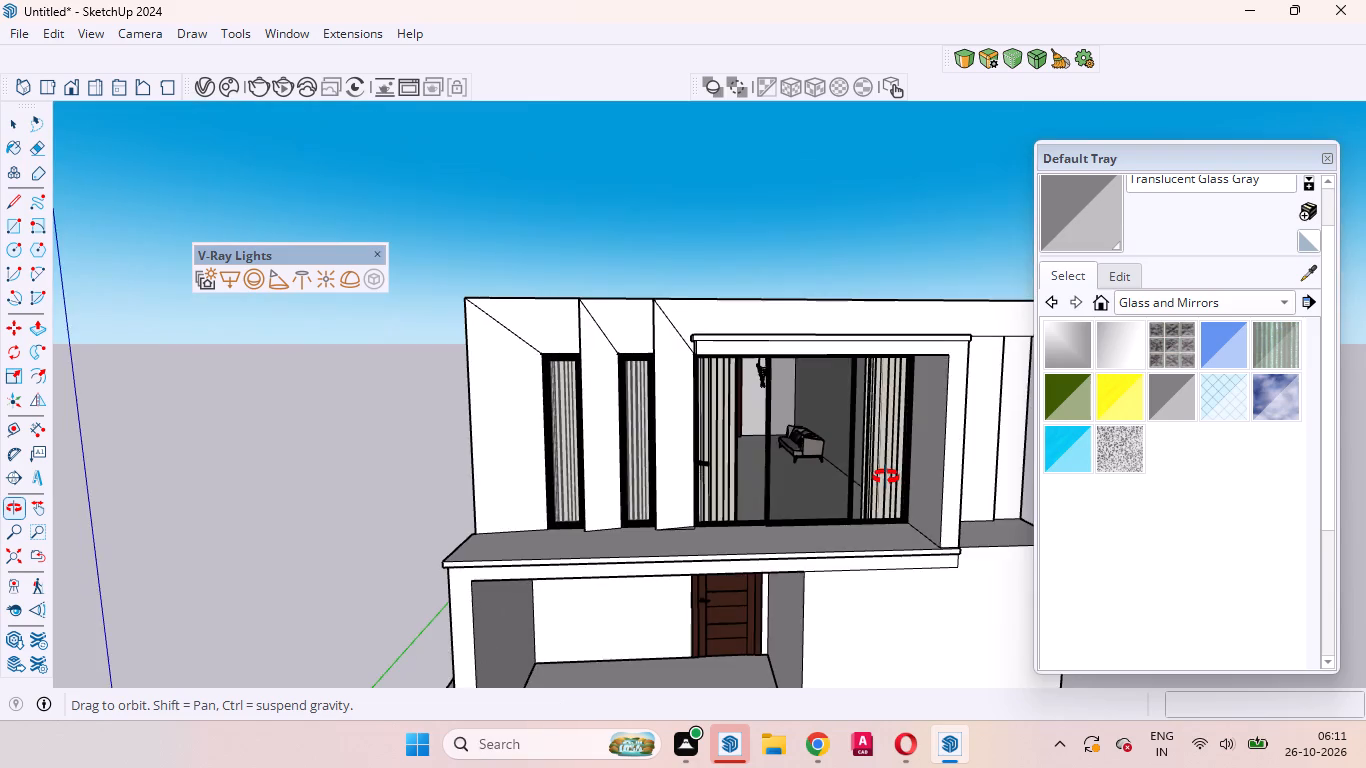
{"action": "middle_click_drag", "start_coordinate": [886, 477], "coordinate": [822, 432]}
{"action": "scroll", "coordinate": [833, 424], "scroll_direction": "down", "scroll_amount": 4}
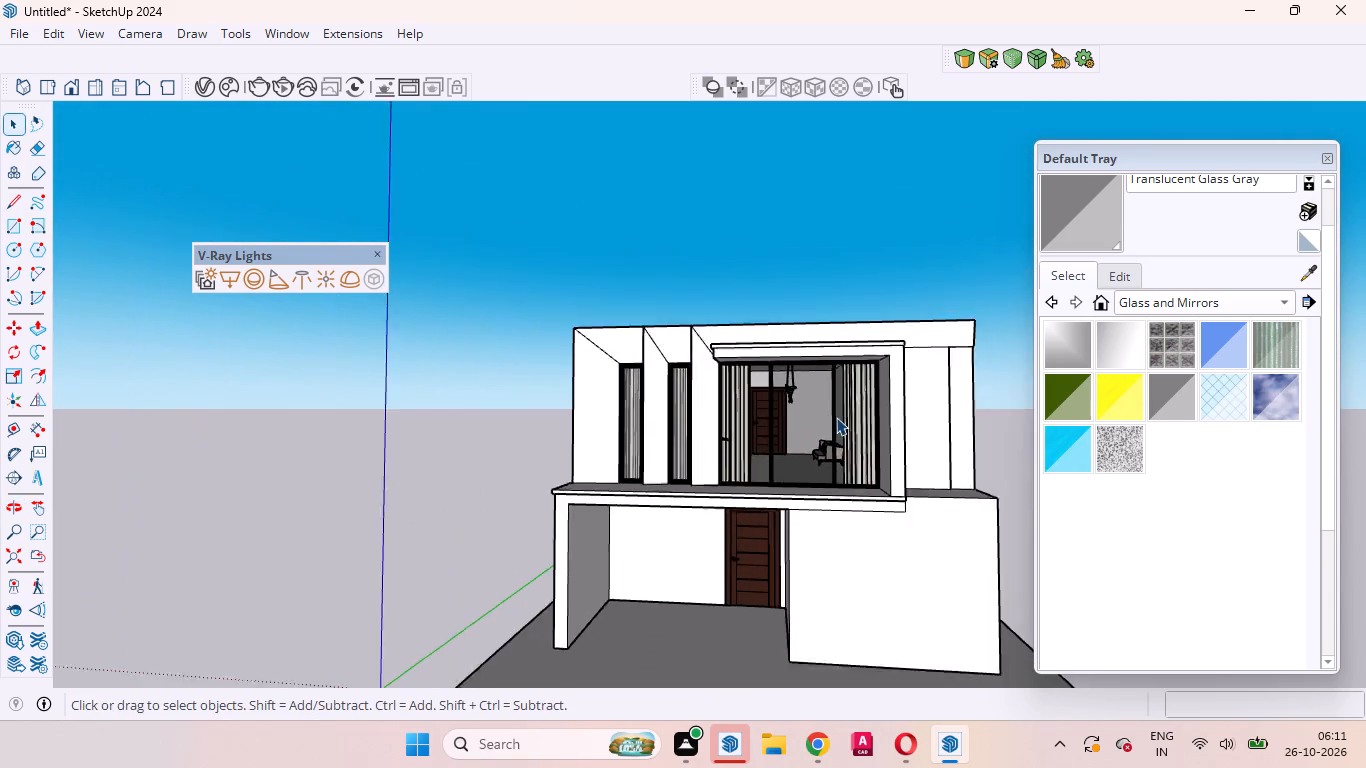
{"action": "scroll", "coordinate": [836, 417], "scroll_direction": "down", "scroll_amount": 2}
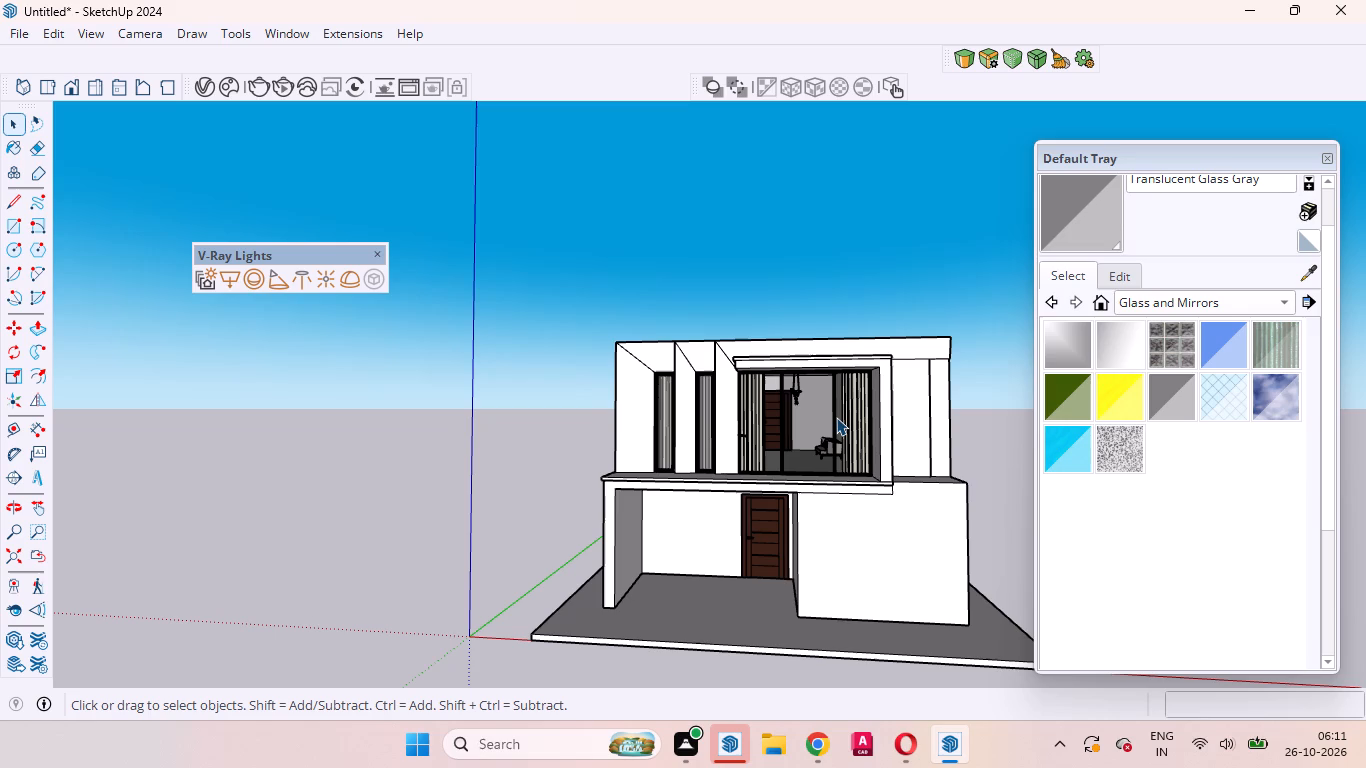
{"action": "scroll", "coordinate": [827, 400], "scroll_direction": "up", "scroll_amount": 1}
{"action": "scroll", "coordinate": [852, 287], "scroll_direction": "up", "scroll_amount": 2}
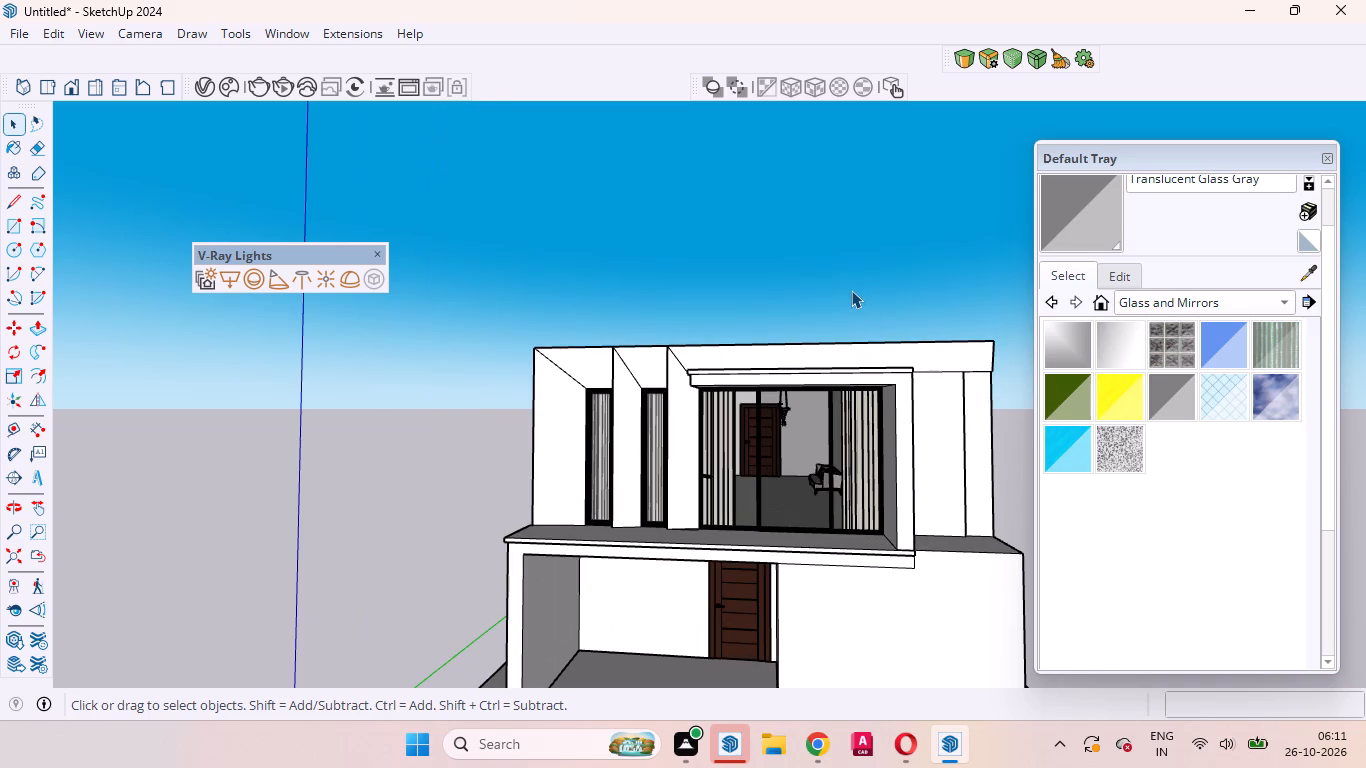
{"action": "middle_click_drag", "start_coordinate": [860, 301], "coordinate": [870, 429]}
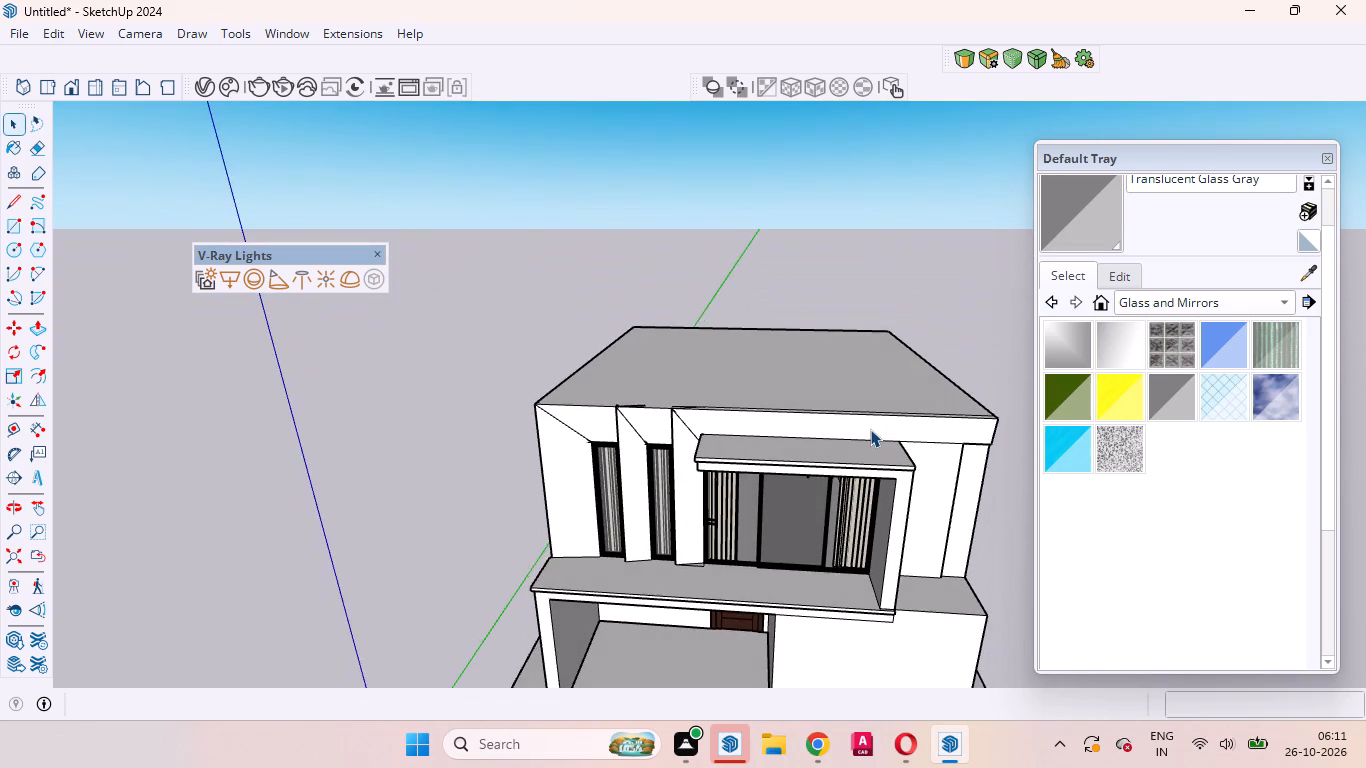
{"action": "scroll", "coordinate": [870, 429], "scroll_direction": "down", "scroll_amount": 4}
{"action": "scroll", "coordinate": [870, 429], "scroll_direction": "up", "scroll_amount": 4}
{"action": "scroll", "coordinate": [1076, 419], "scroll_direction": "up", "scroll_amount": 3}
{"action": "scroll", "coordinate": [920, 397], "scroll_direction": "up", "scroll_amount": 4}
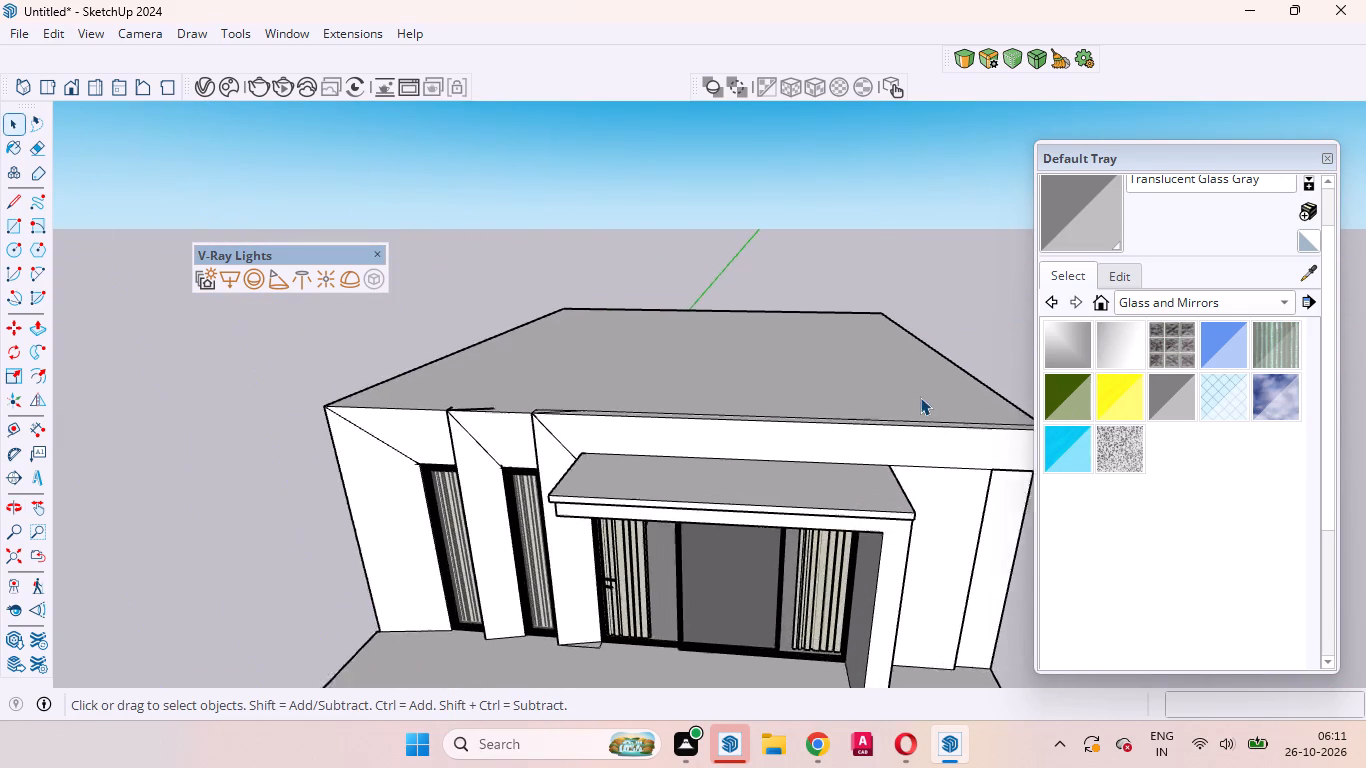
{"action": "scroll", "coordinate": [920, 397], "scroll_direction": "up", "scroll_amount": 2}
{"action": "scroll", "coordinate": [715, 337], "scroll_direction": "down", "scroll_amount": 3}
{"action": "middle_click_drag", "start_coordinate": [758, 349], "coordinate": [742, 378]}
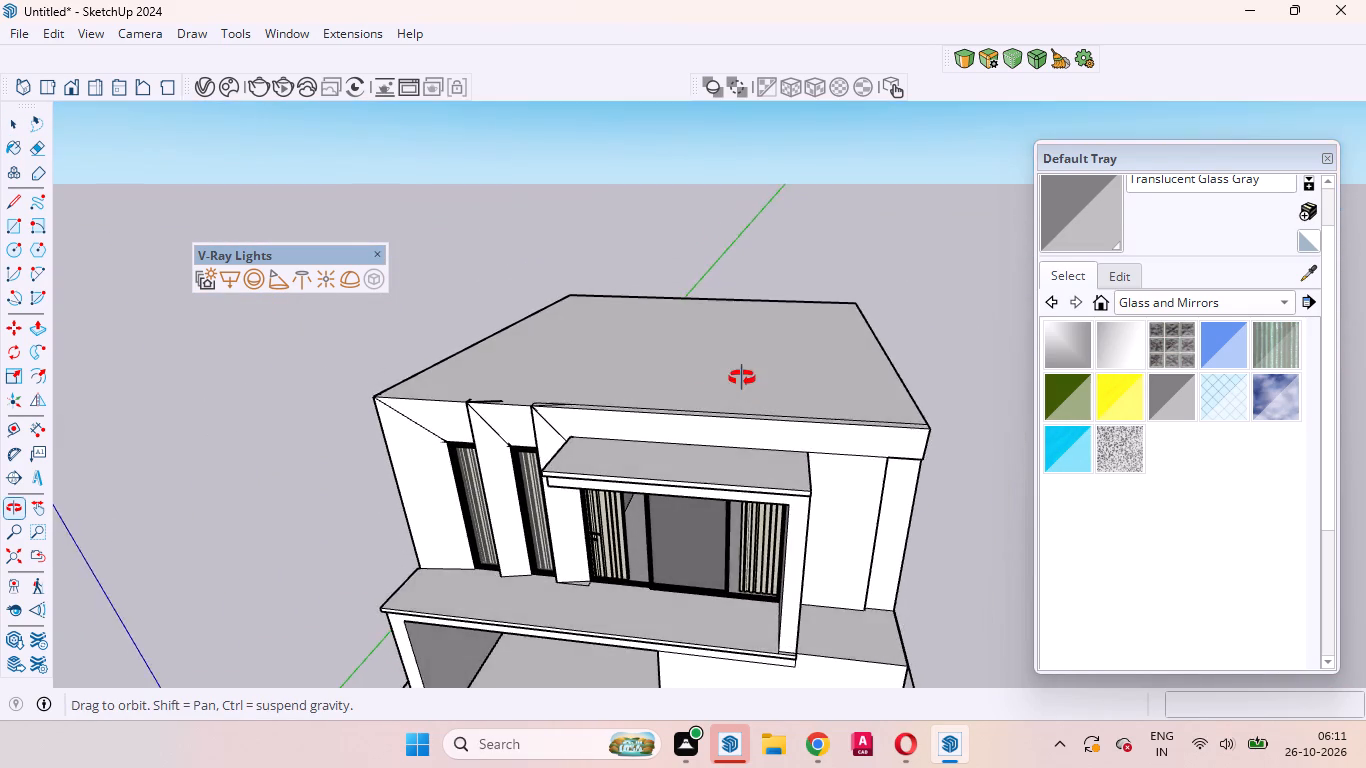
{"action": "middle_click_drag", "start_coordinate": [742, 378], "coordinate": [644, 383]}
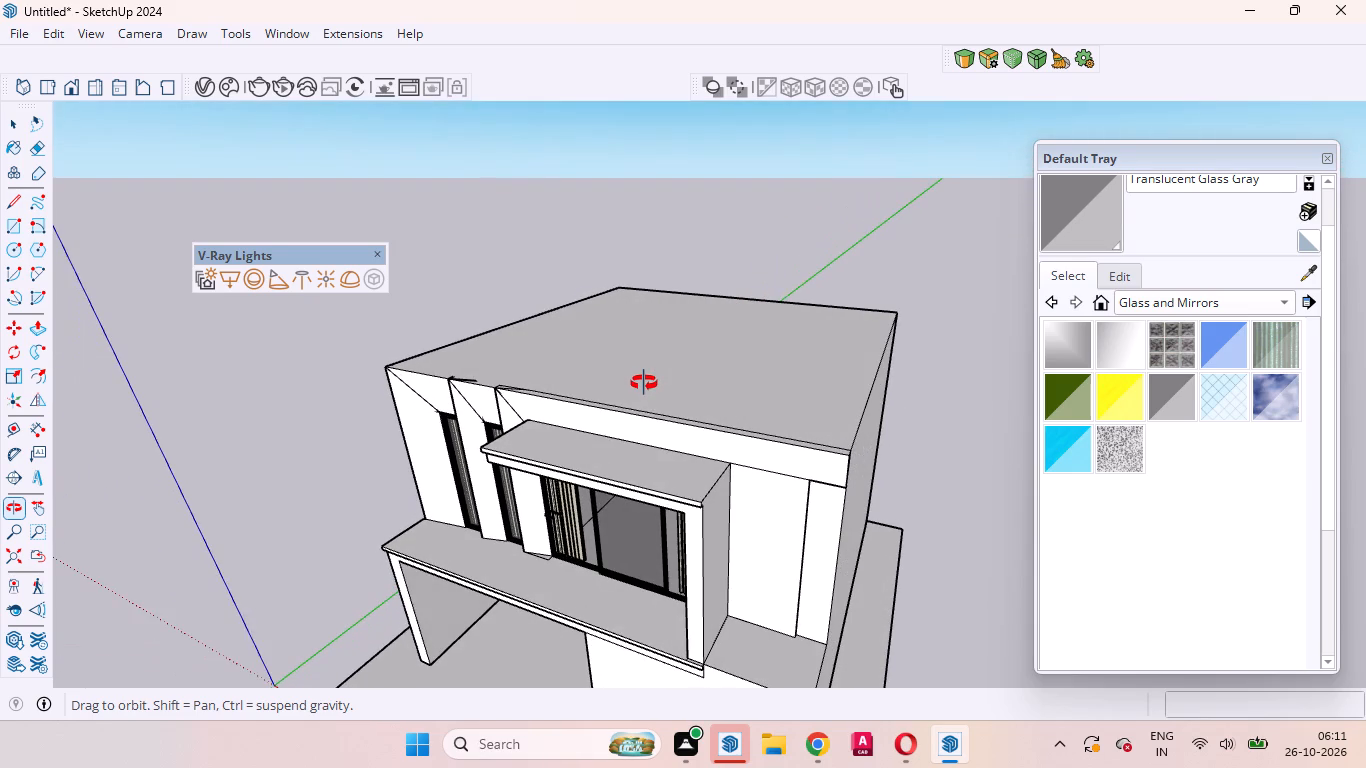
{"action": "middle_click_drag", "start_coordinate": [644, 383], "coordinate": [651, 349]}
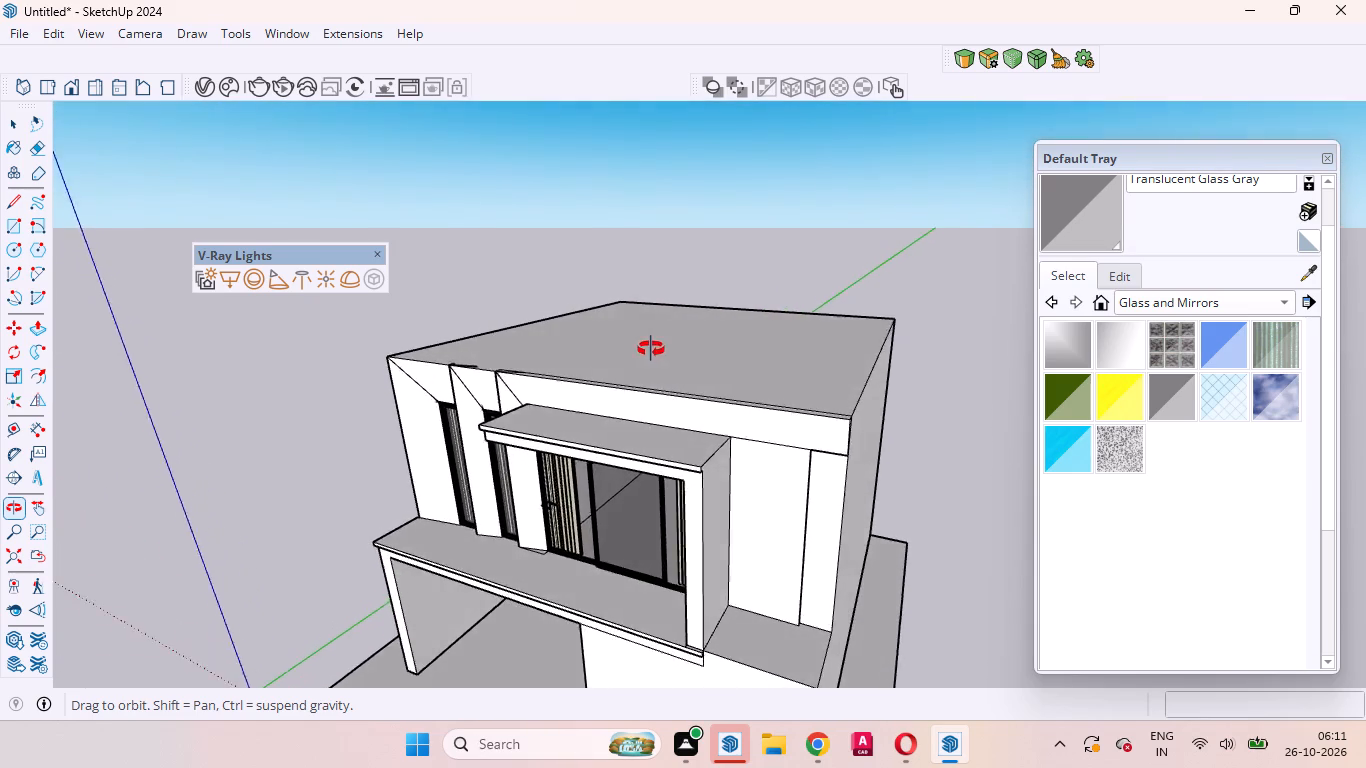
Place a guide 12" out from the roof's front edge, running across the top of the recess box.
{"action": "middle_click_drag", "start_coordinate": [651, 349], "coordinate": [422, 419]}
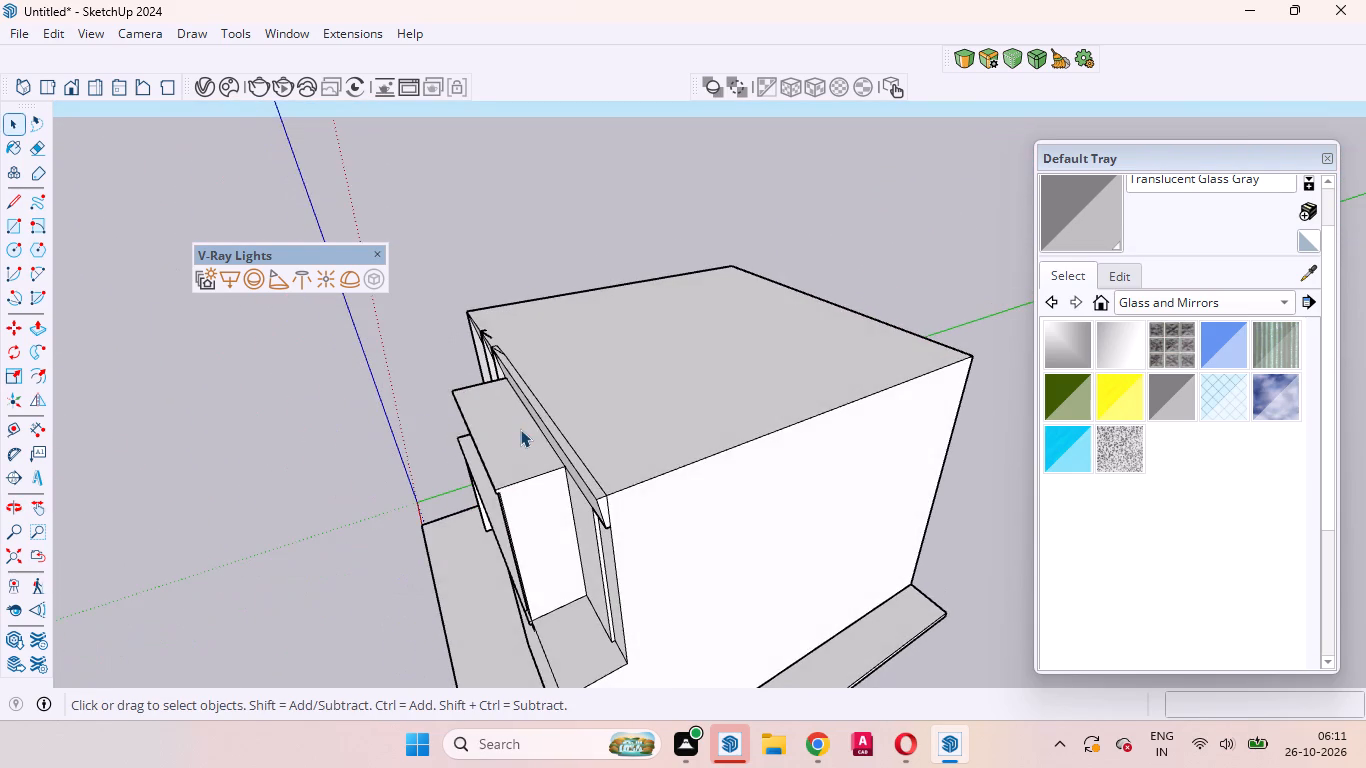
{"action": "scroll", "coordinate": [520, 429], "scroll_direction": "up", "scroll_amount": 8}
{"action": "scroll", "coordinate": [643, 454], "scroll_direction": "down", "scroll_amount": 5}
{"action": "middle_click_drag", "start_coordinate": [614, 477], "coordinate": [570, 485]}
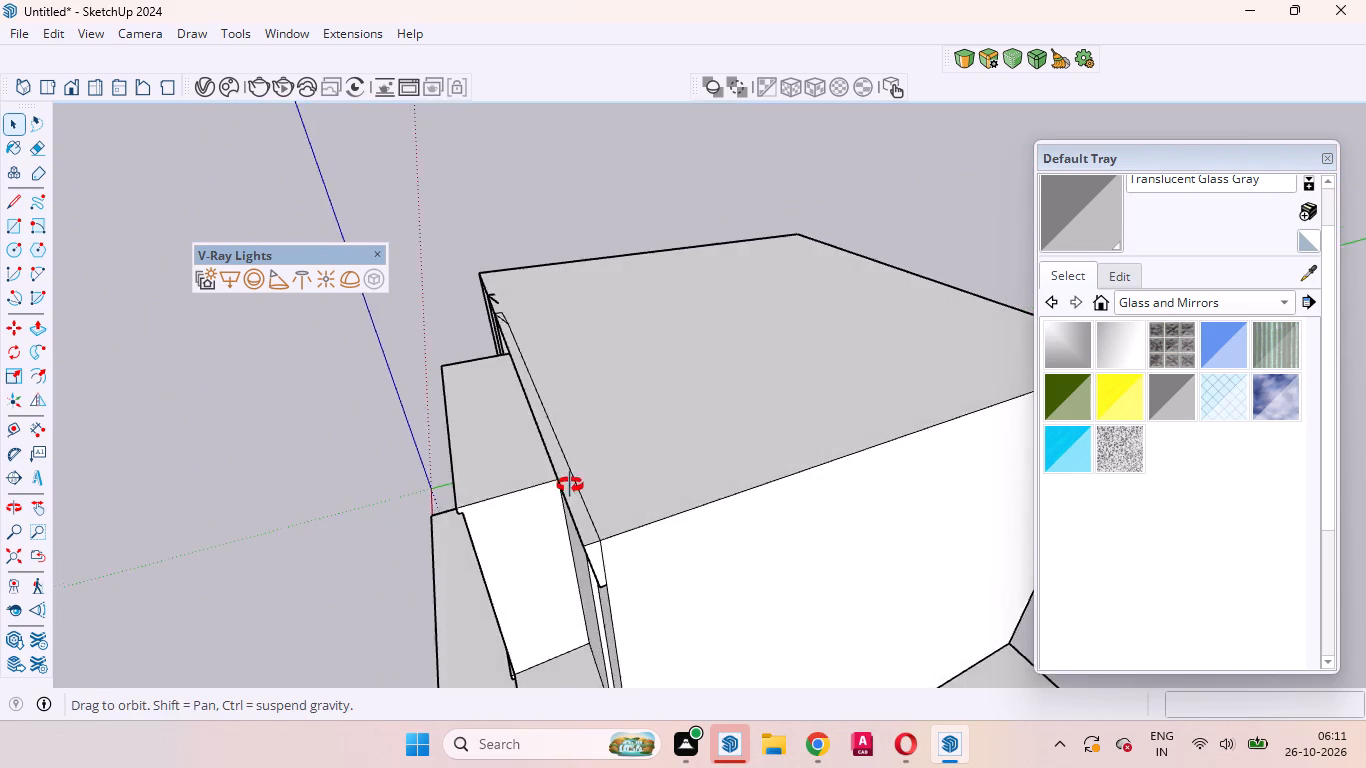
{"action": "middle_click_drag", "start_coordinate": [570, 485], "coordinate": [550, 488]}
{"action": "scroll", "coordinate": [550, 488], "scroll_direction": "down", "scroll_amount": 1}
{"action": "scroll", "coordinate": [550, 488], "scroll_direction": "up", "scroll_amount": 5}
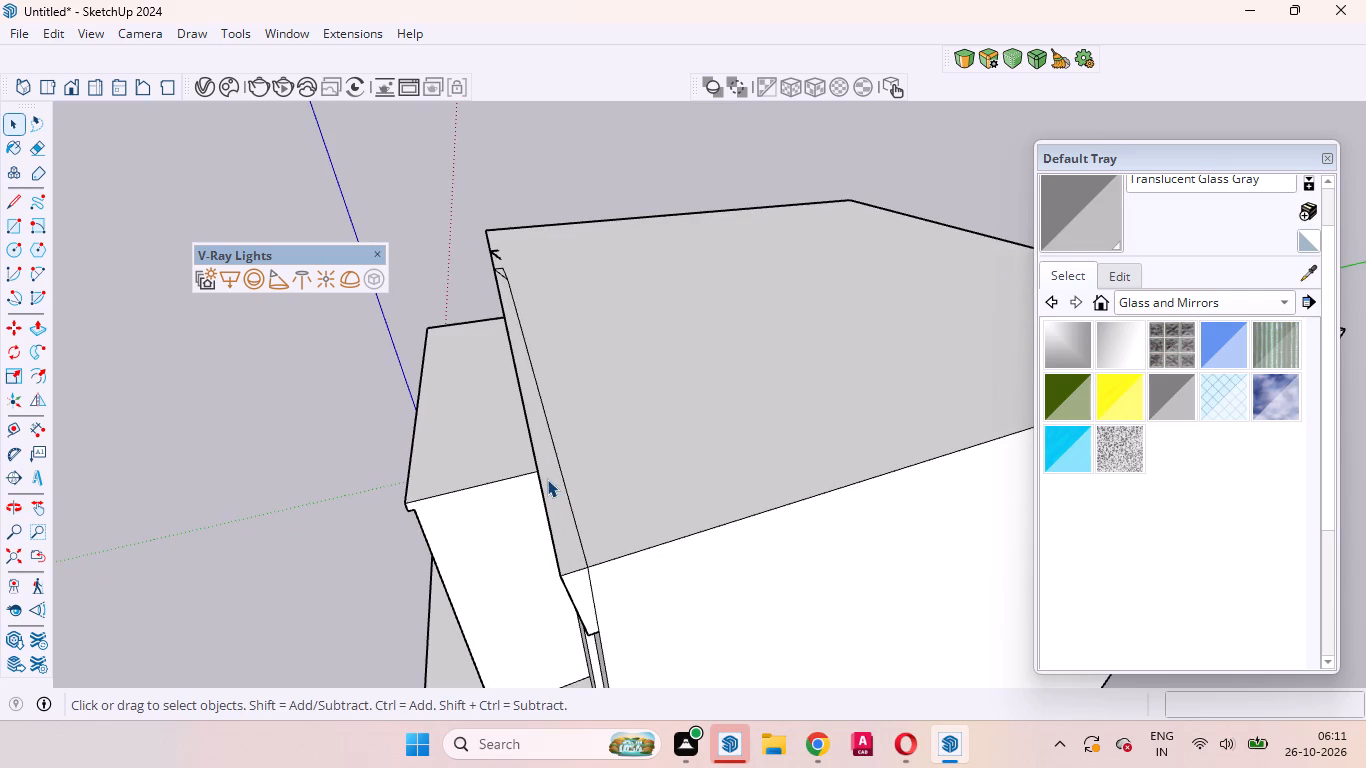
{"action": "key", "text": "t"}
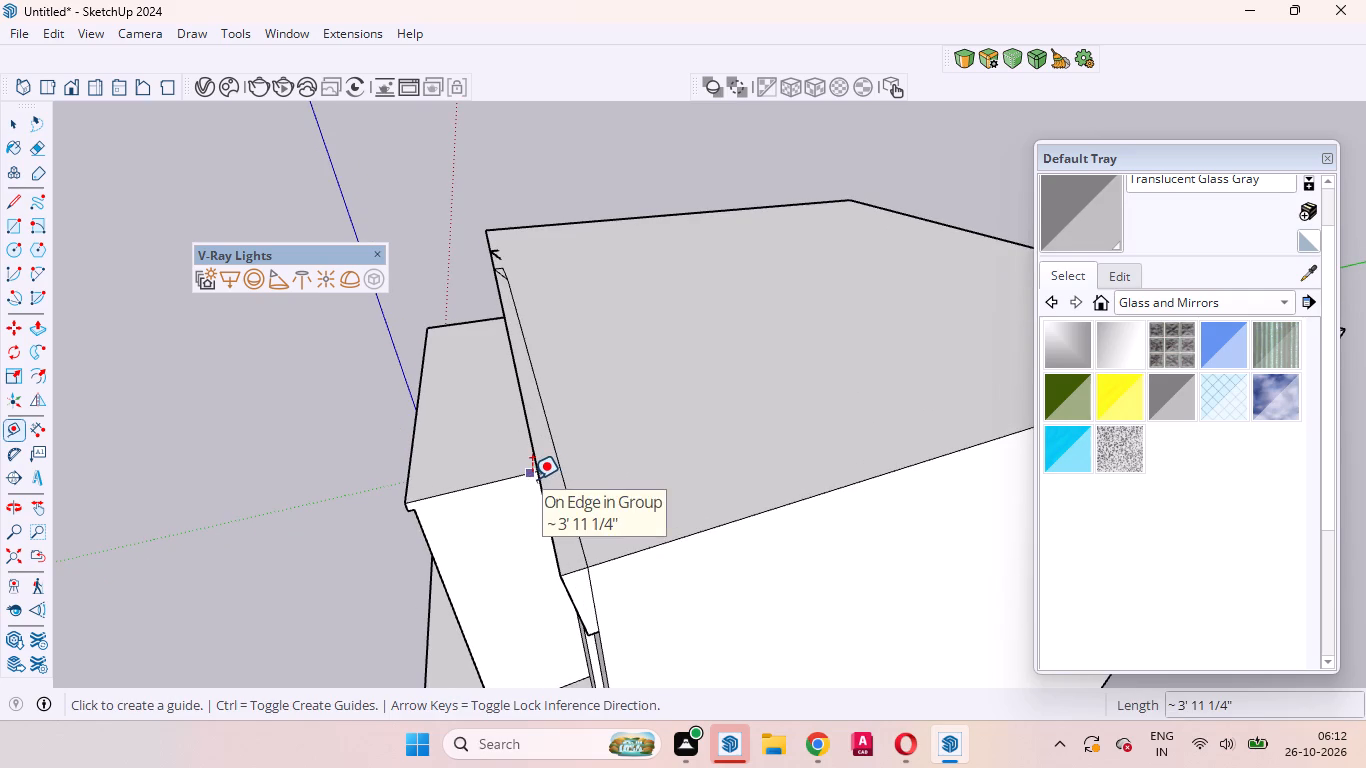
{"action": "left_click", "coordinate": [543, 474]}
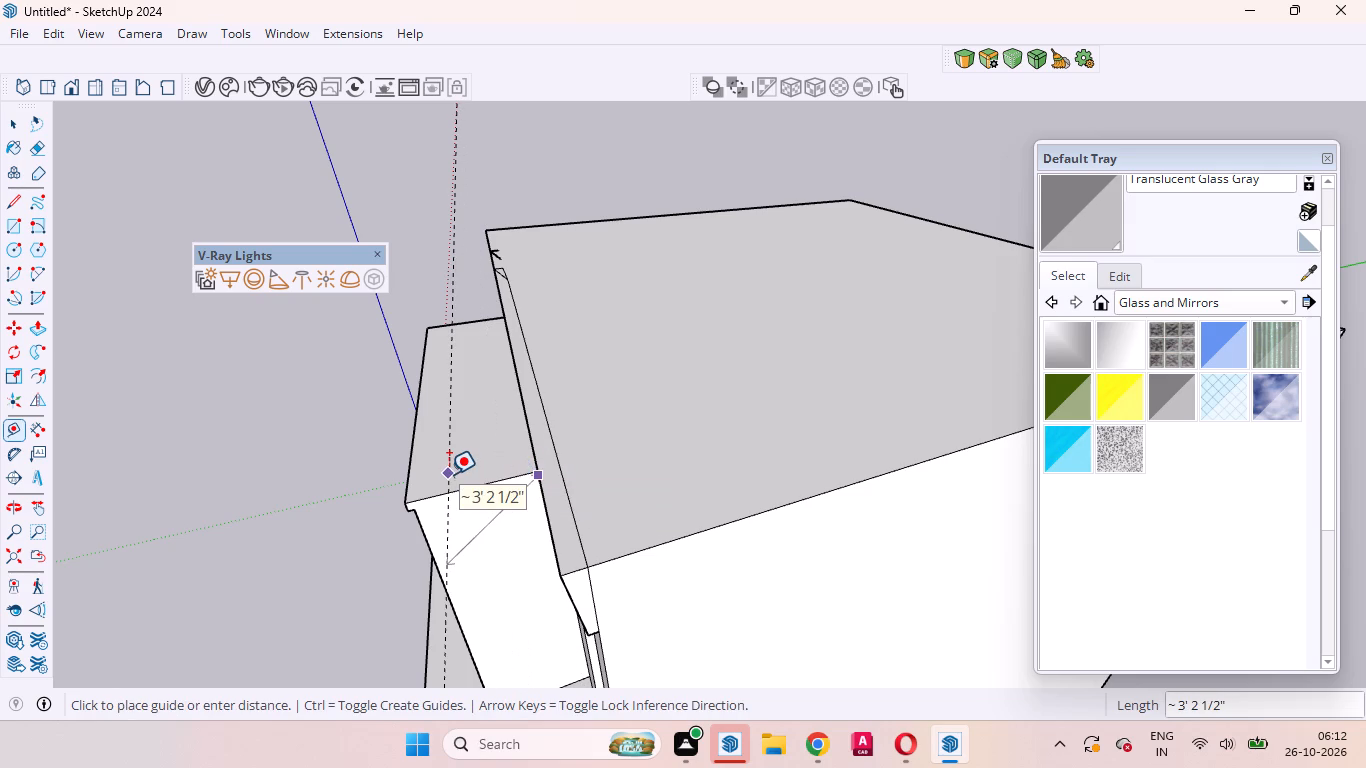
{"action": "key", "text": "Left"}
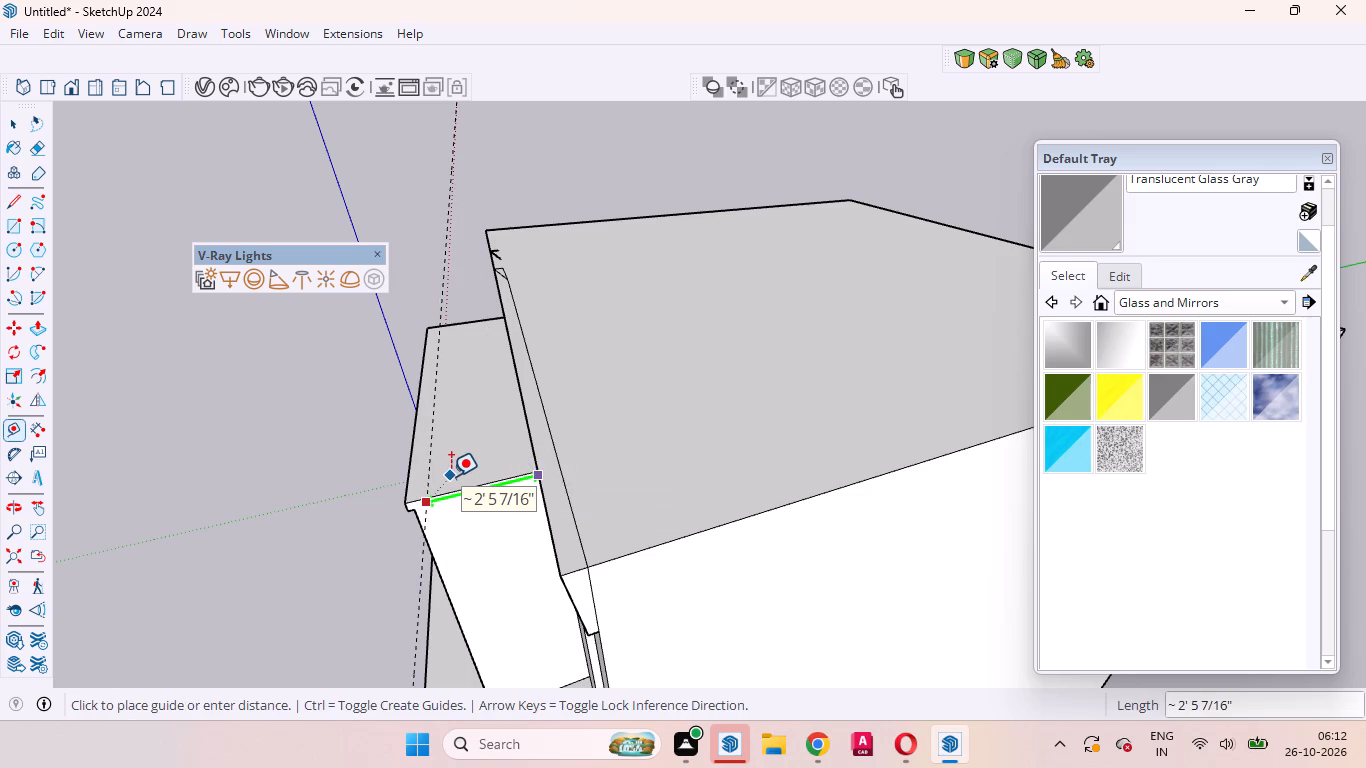
{"action": "key", "text": "1"}
{"action": "key", "text": "2"}
{"action": "key", "text": "Return"}
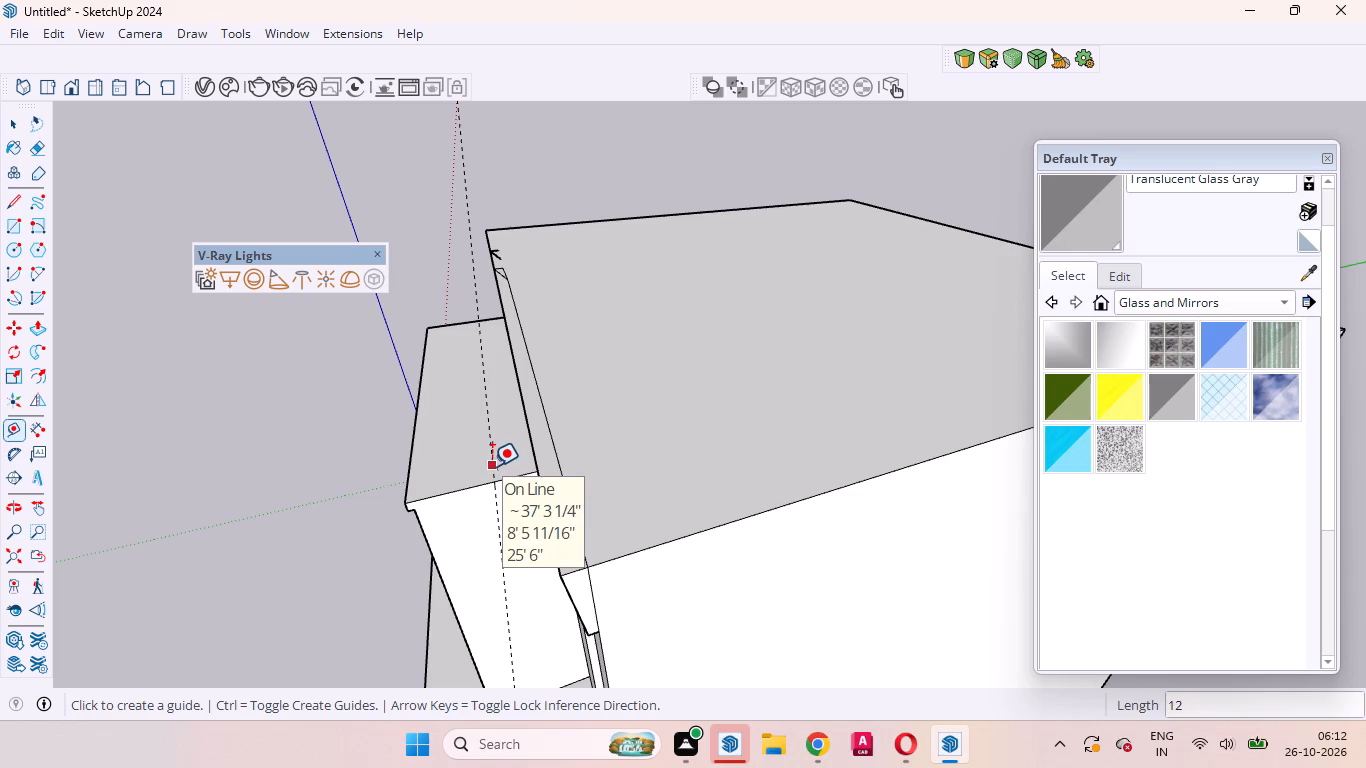
Place a guide 13' 5/8" in from the roof's side edge, running front to back across the roof.
{"action": "middle_click_drag", "start_coordinate": [553, 528], "coordinate": [560, 529]}
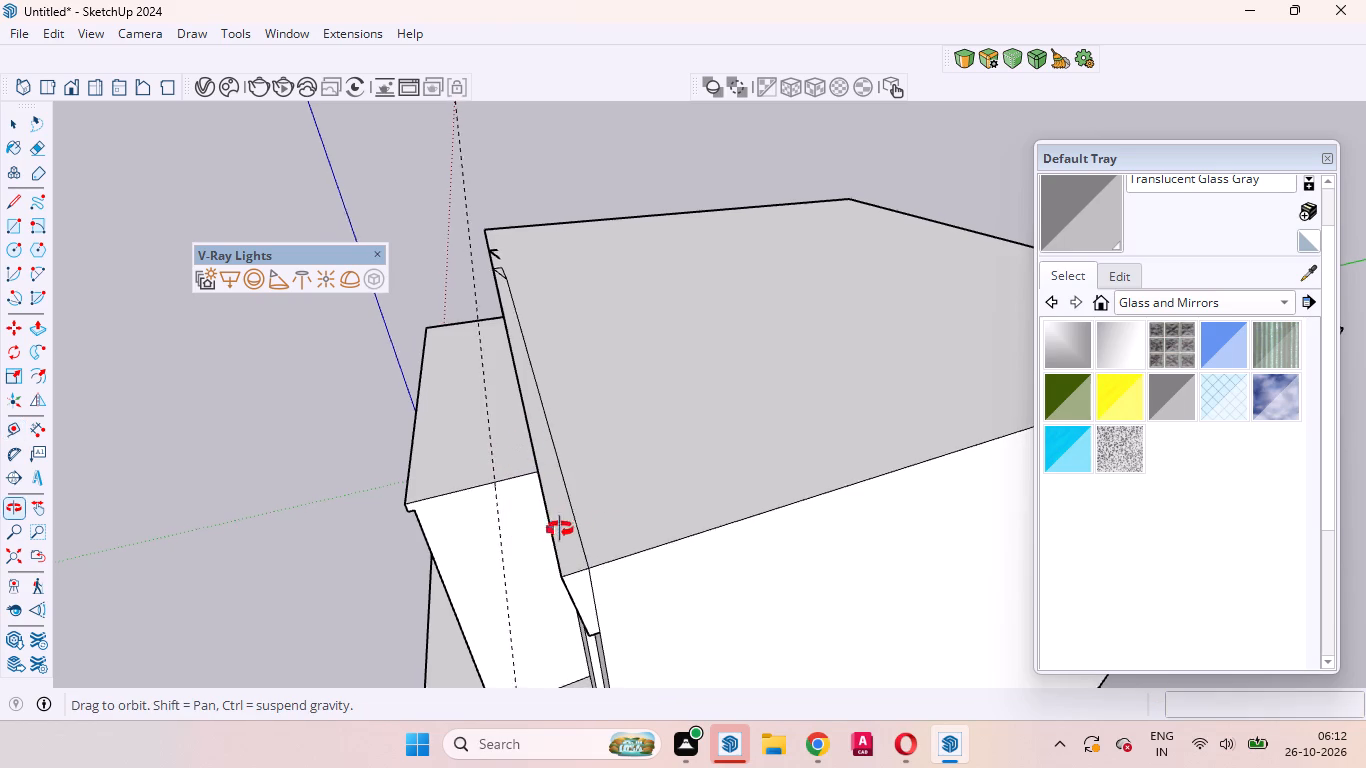
{"action": "middle_click_drag", "start_coordinate": [560, 529], "coordinate": [879, 453]}
{"action": "left_click", "coordinate": [893, 459]}
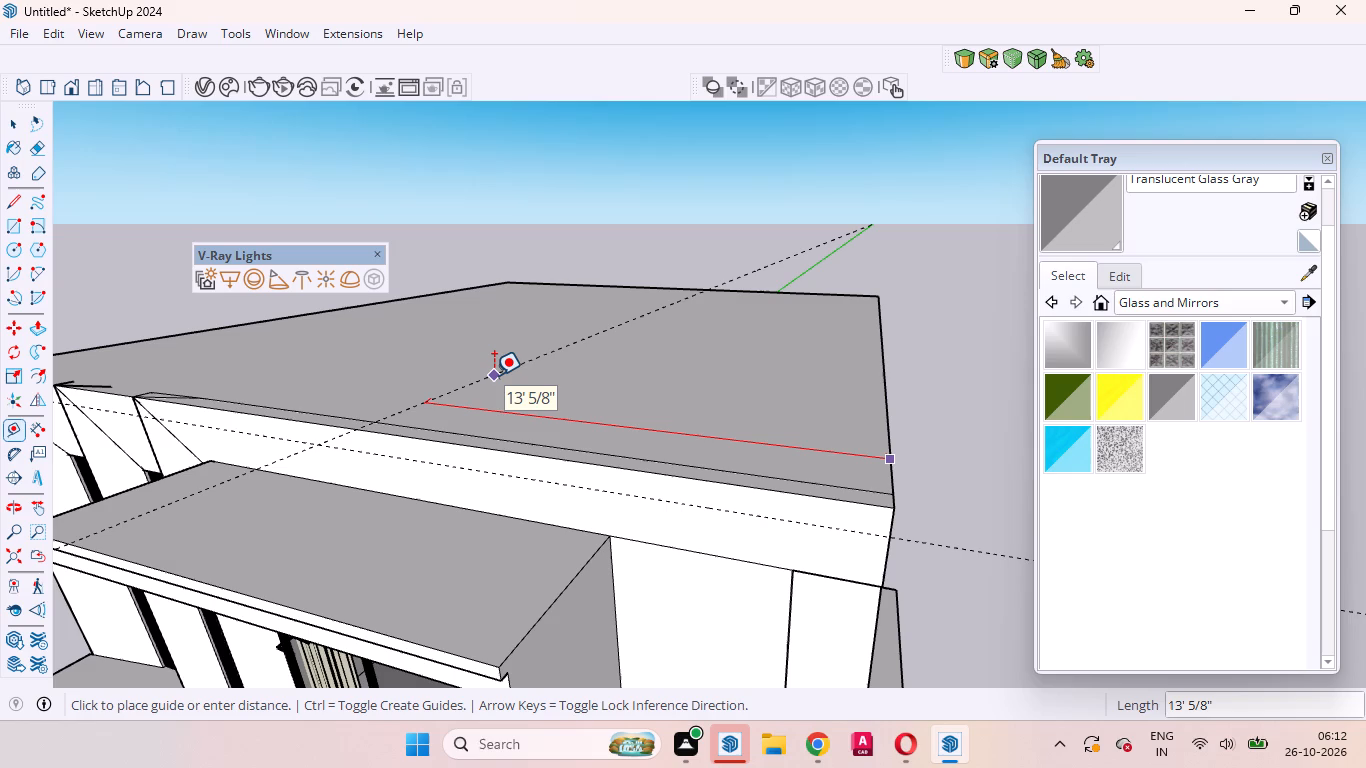
{"action": "left_click", "coordinate": [494, 375]}
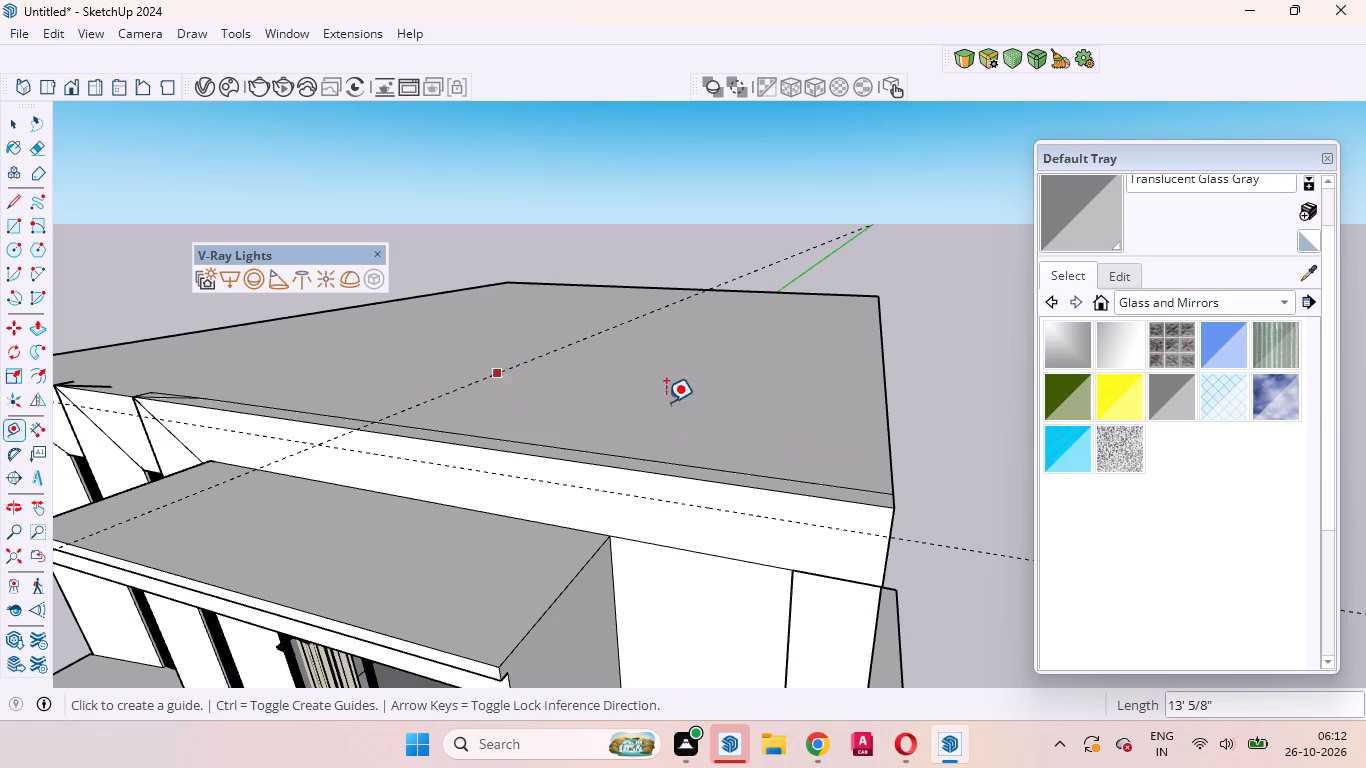
{"action": "key", "text": "space"}
Create a new empty group, open for drawing above the recess box.
{"action": "middle_click_drag", "start_coordinate": [668, 406], "coordinate": [467, 519]}
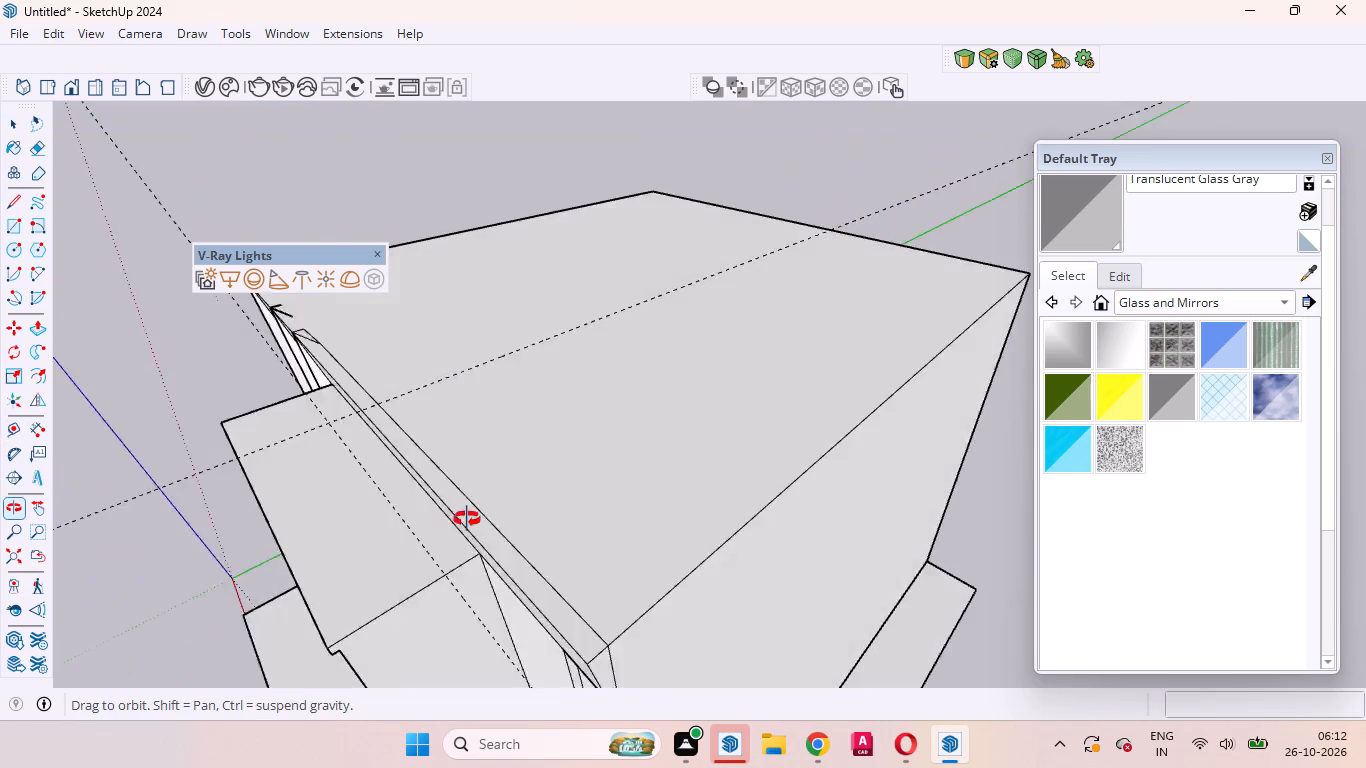
{"action": "middle_click_drag", "start_coordinate": [467, 519], "coordinate": [329, 549]}
{"action": "scroll", "coordinate": [376, 484], "scroll_direction": "up", "scroll_amount": 2}
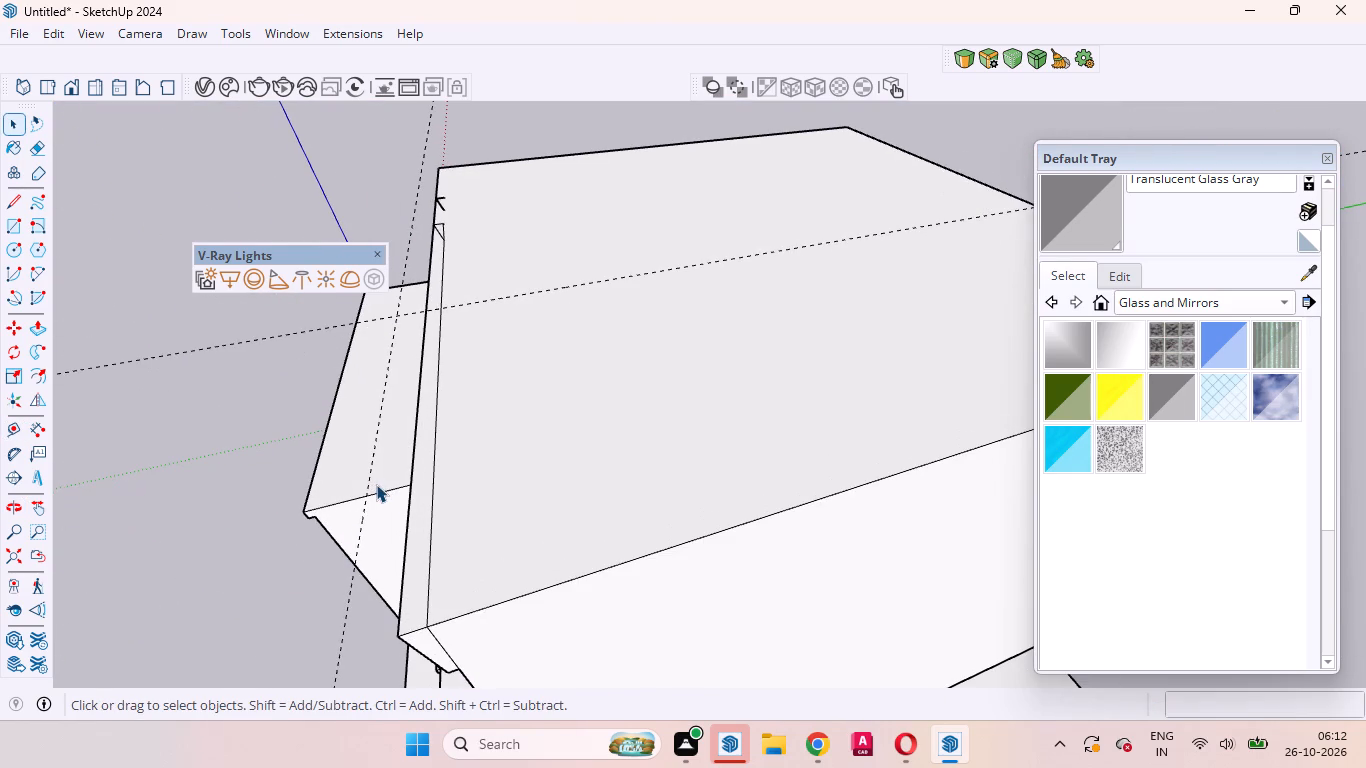
{"action": "scroll", "coordinate": [423, 443], "scroll_direction": "down", "scroll_amount": 4}
{"action": "scroll", "coordinate": [491, 492], "scroll_direction": "up", "scroll_amount": 1}
{"action": "middle_click_drag", "start_coordinate": [491, 492], "coordinate": [512, 478]}
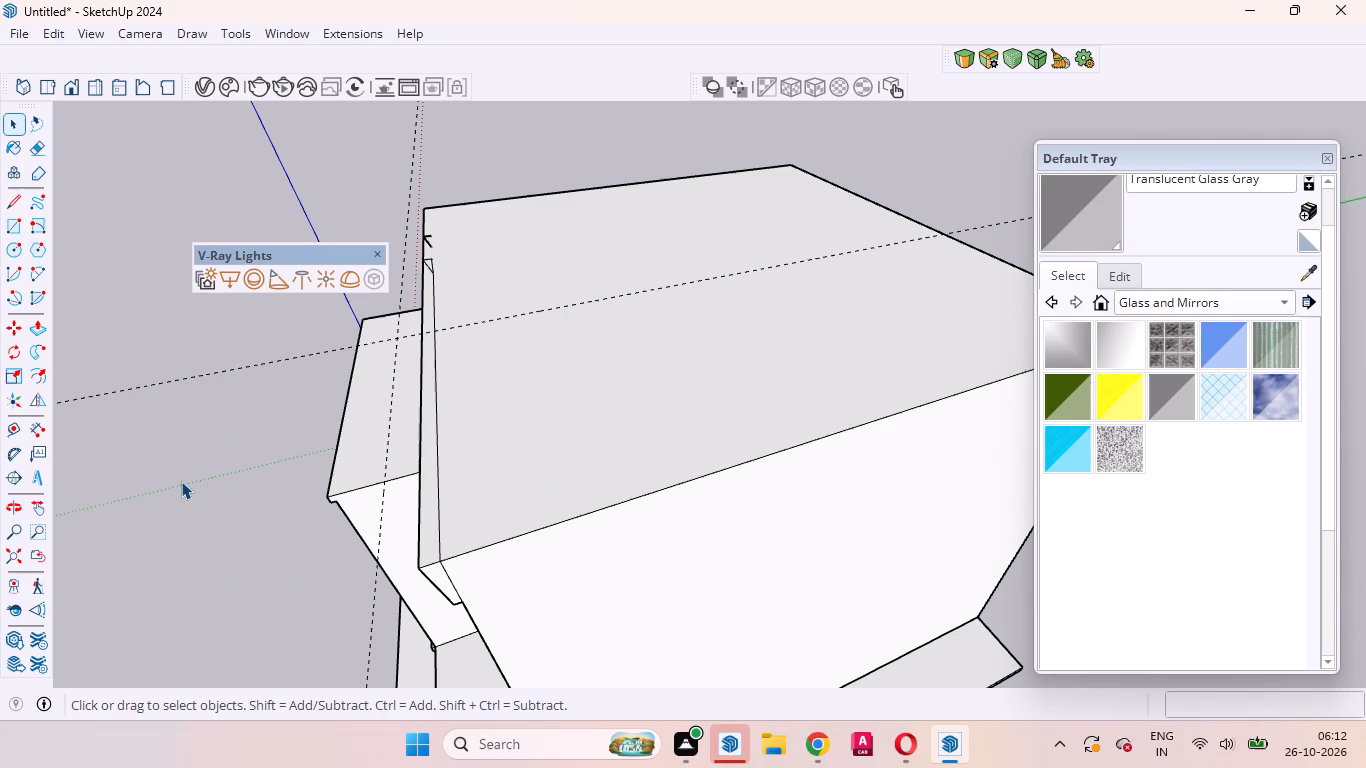
{"action": "right_click", "coordinate": [181, 481]}
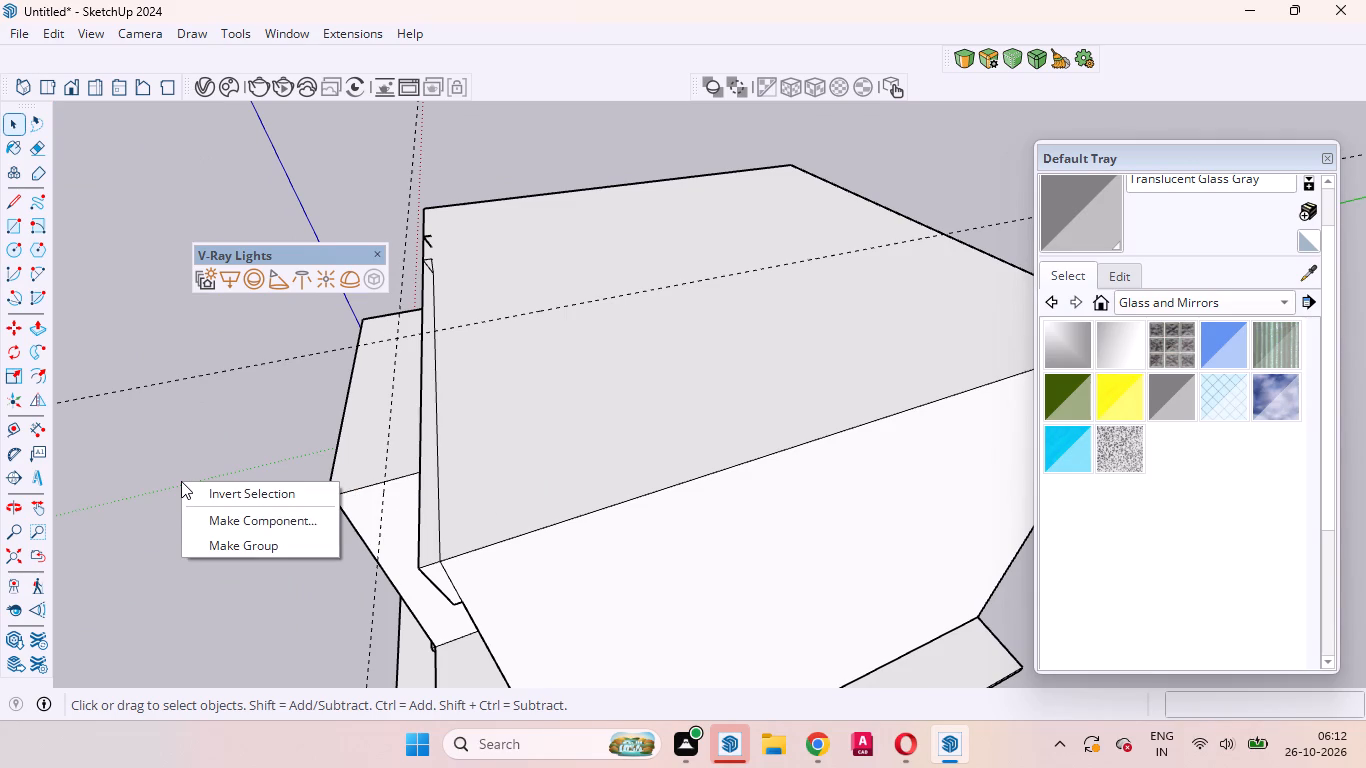
{"action": "left_click", "coordinate": [225, 550]}
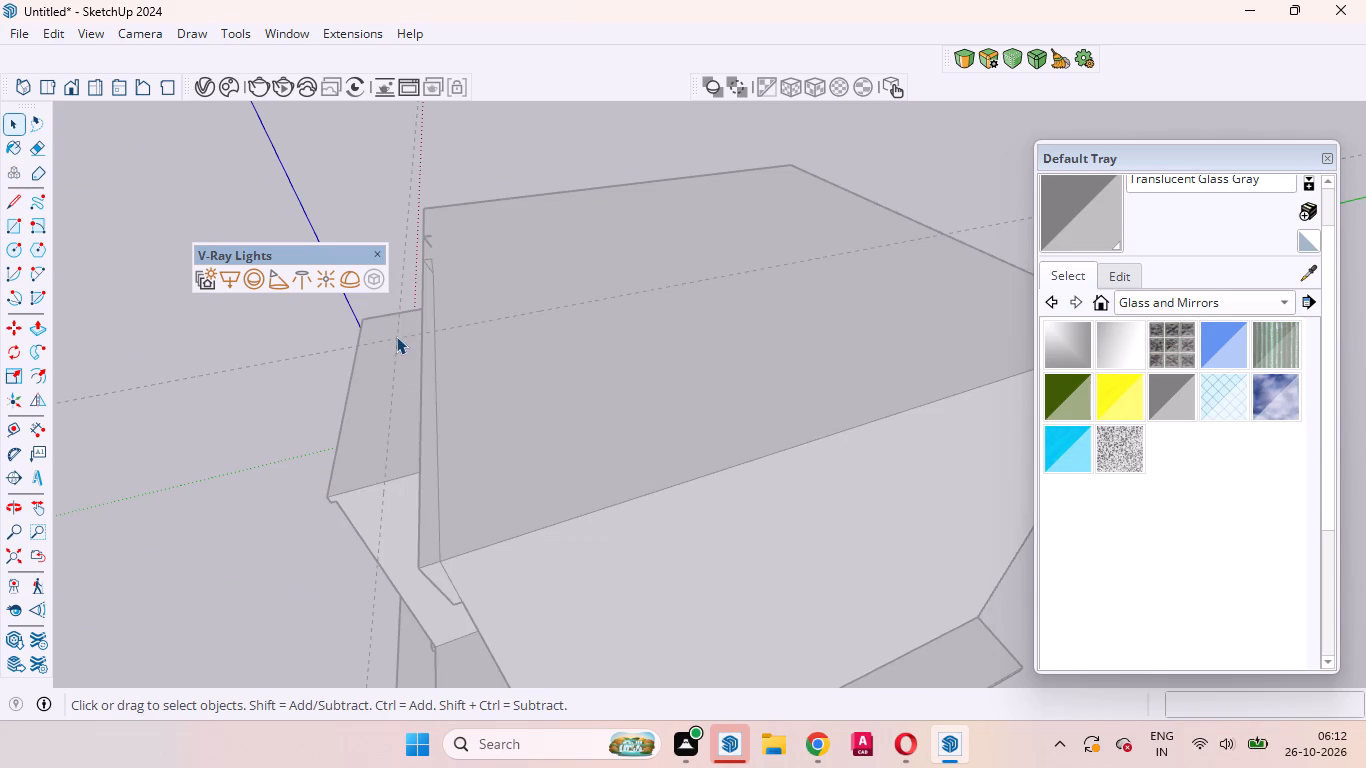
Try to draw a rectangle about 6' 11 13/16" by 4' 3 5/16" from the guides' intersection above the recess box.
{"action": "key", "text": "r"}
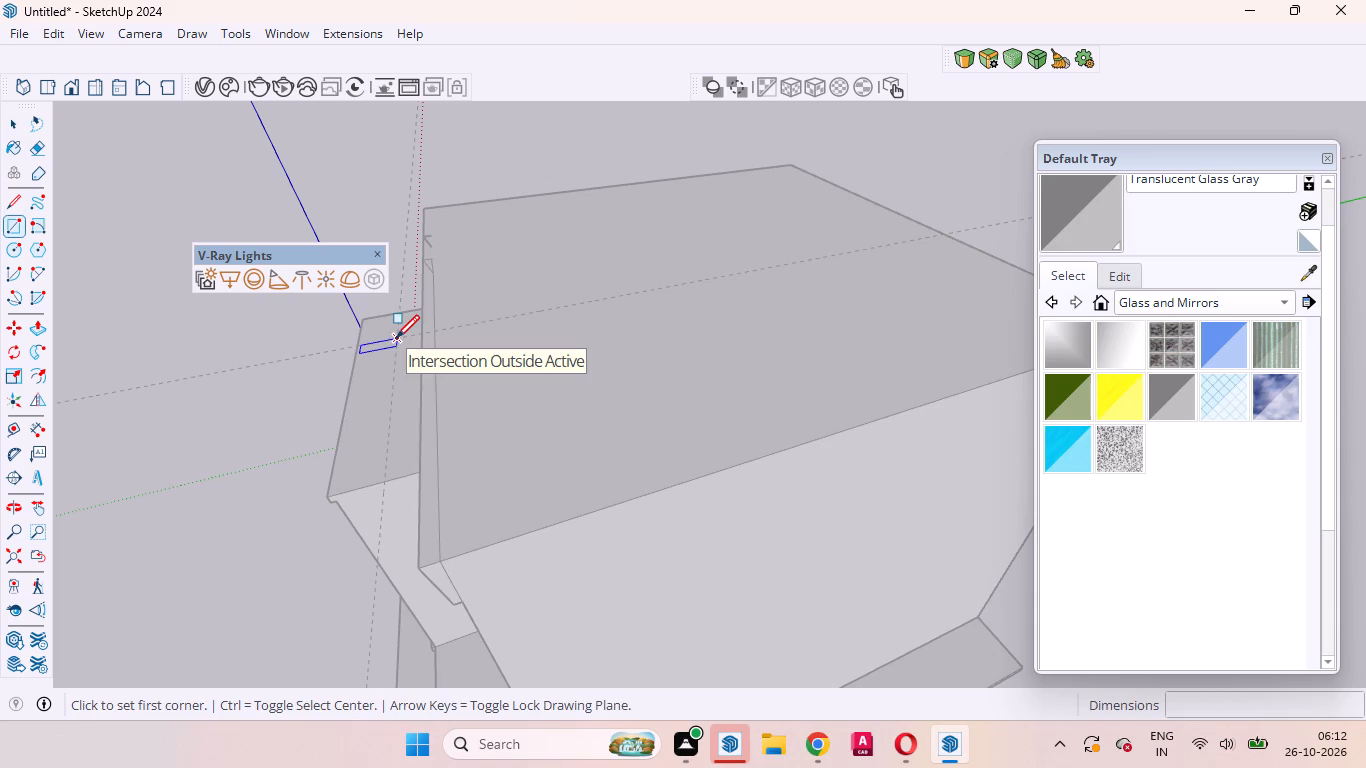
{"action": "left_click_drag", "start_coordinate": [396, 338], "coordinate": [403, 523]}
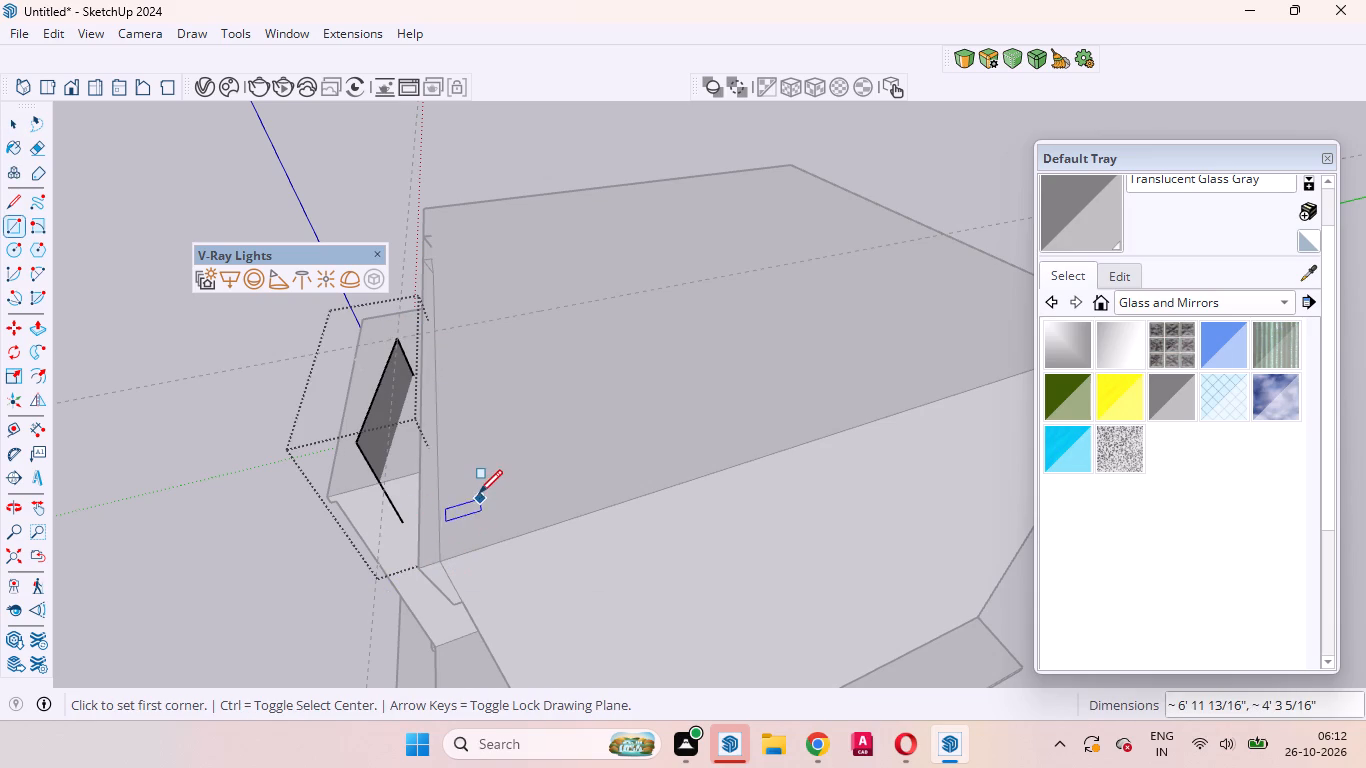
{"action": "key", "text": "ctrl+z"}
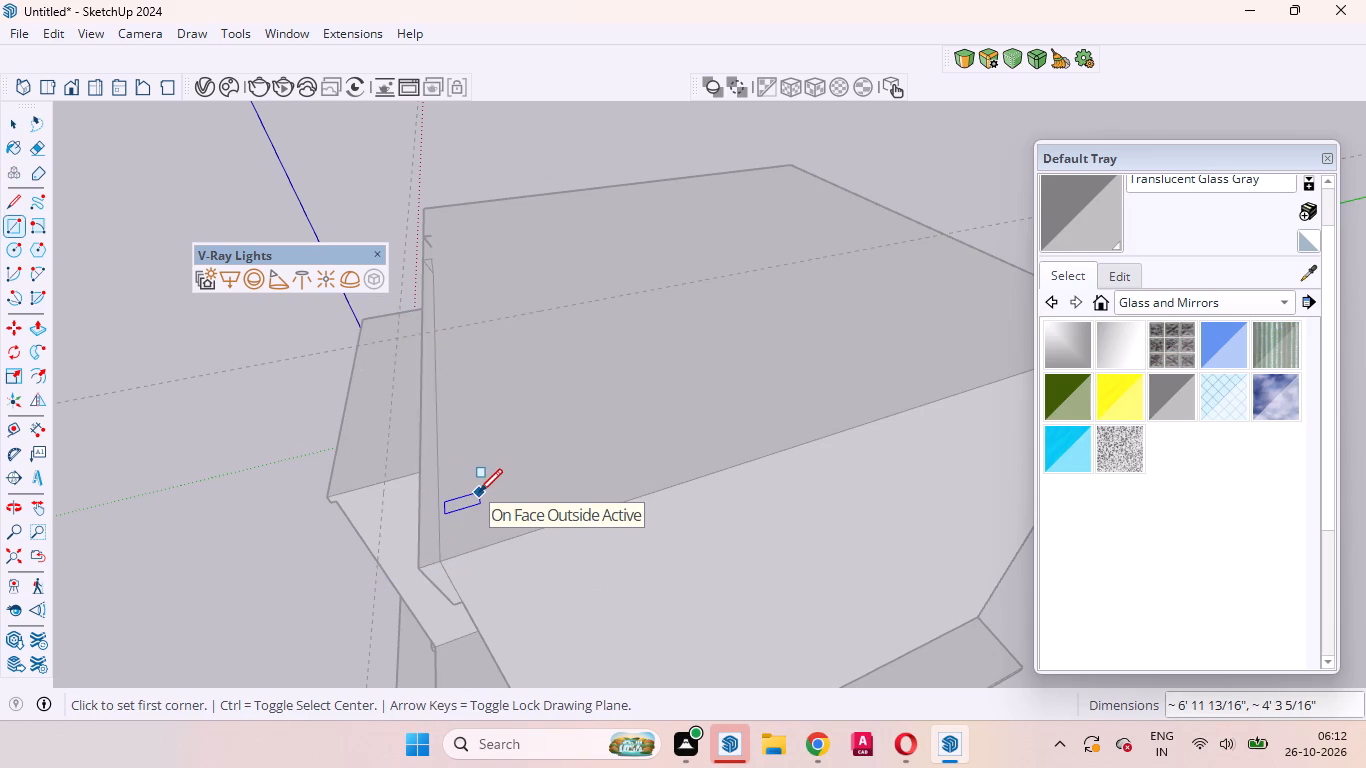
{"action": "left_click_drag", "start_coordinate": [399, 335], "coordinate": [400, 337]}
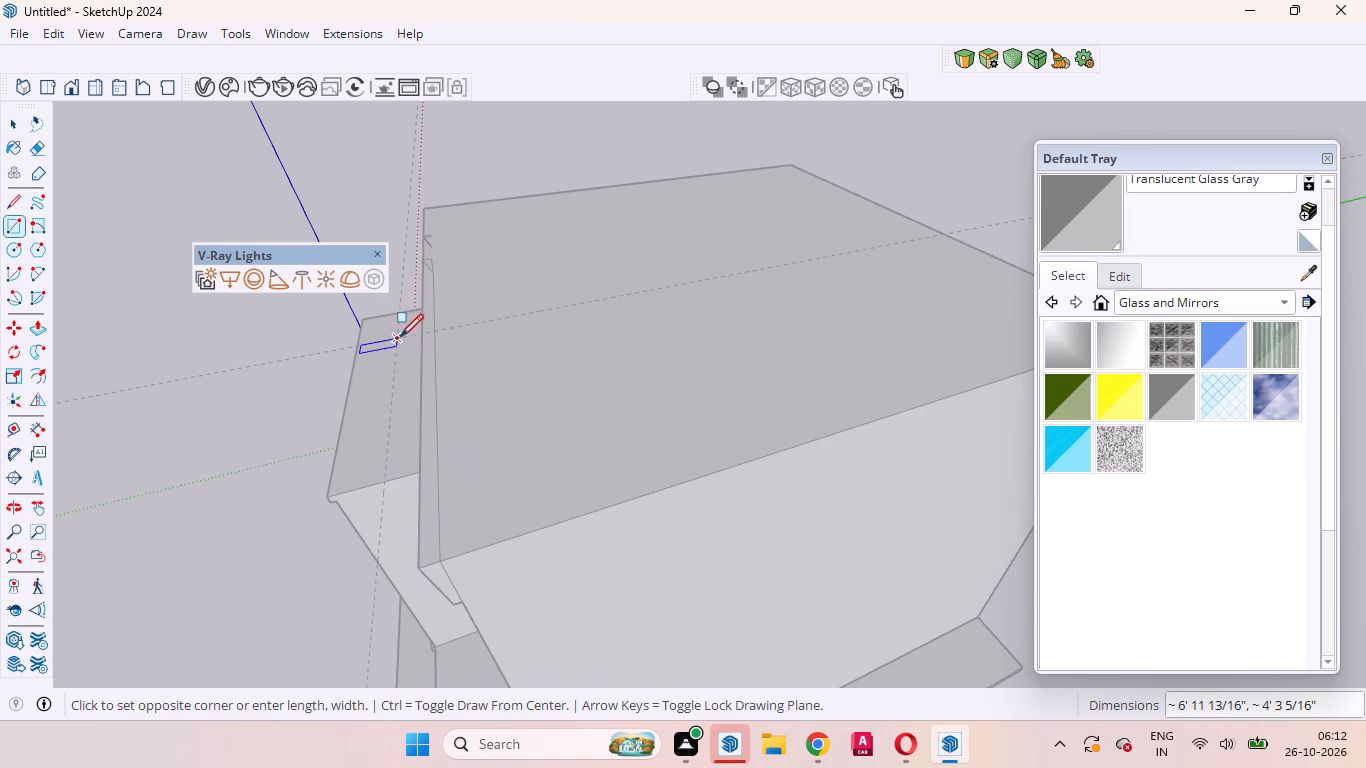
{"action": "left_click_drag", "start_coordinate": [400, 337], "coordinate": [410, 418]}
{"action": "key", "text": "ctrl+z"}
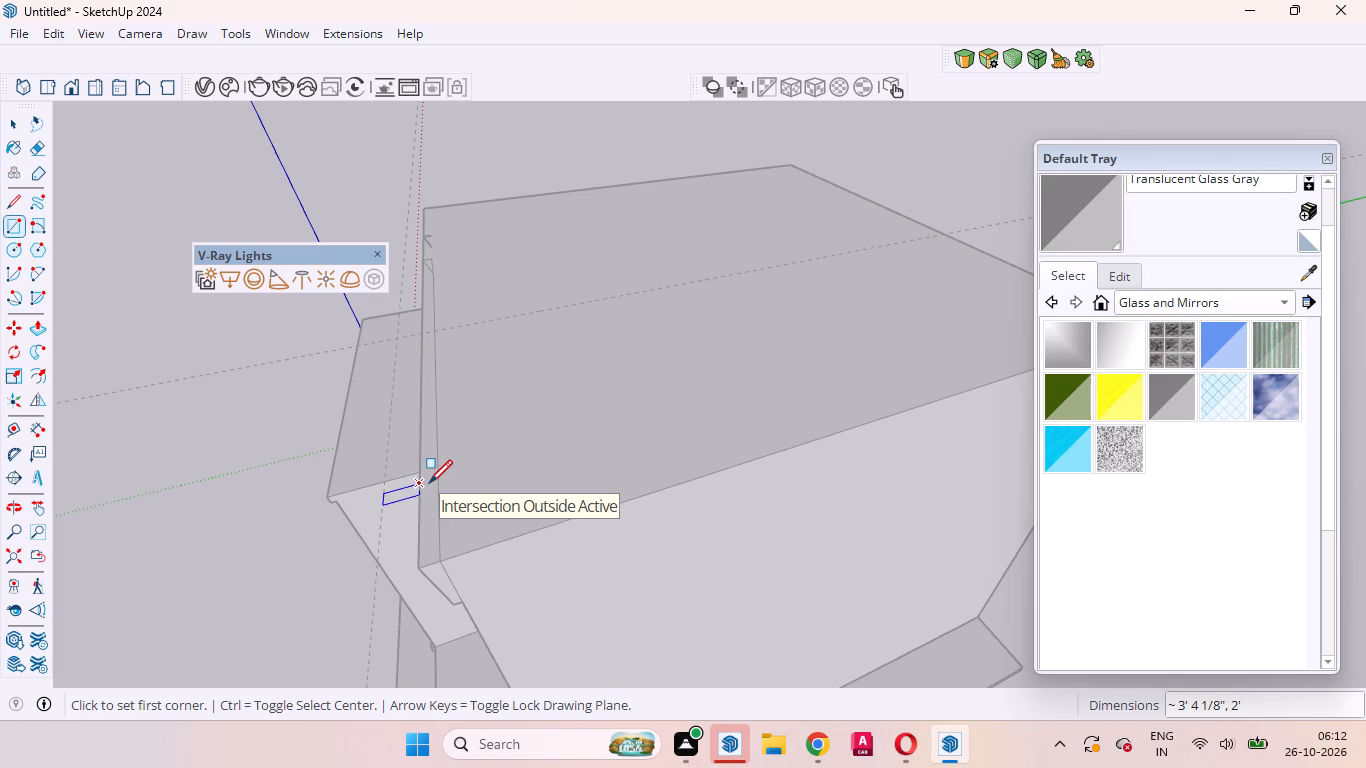
Draw a rectangle 13' 5/8" by about 1' 6 5/16" from the guides' intersection, along the roof's front edge above the recess box.
{"action": "left_click", "coordinate": [397, 341]}
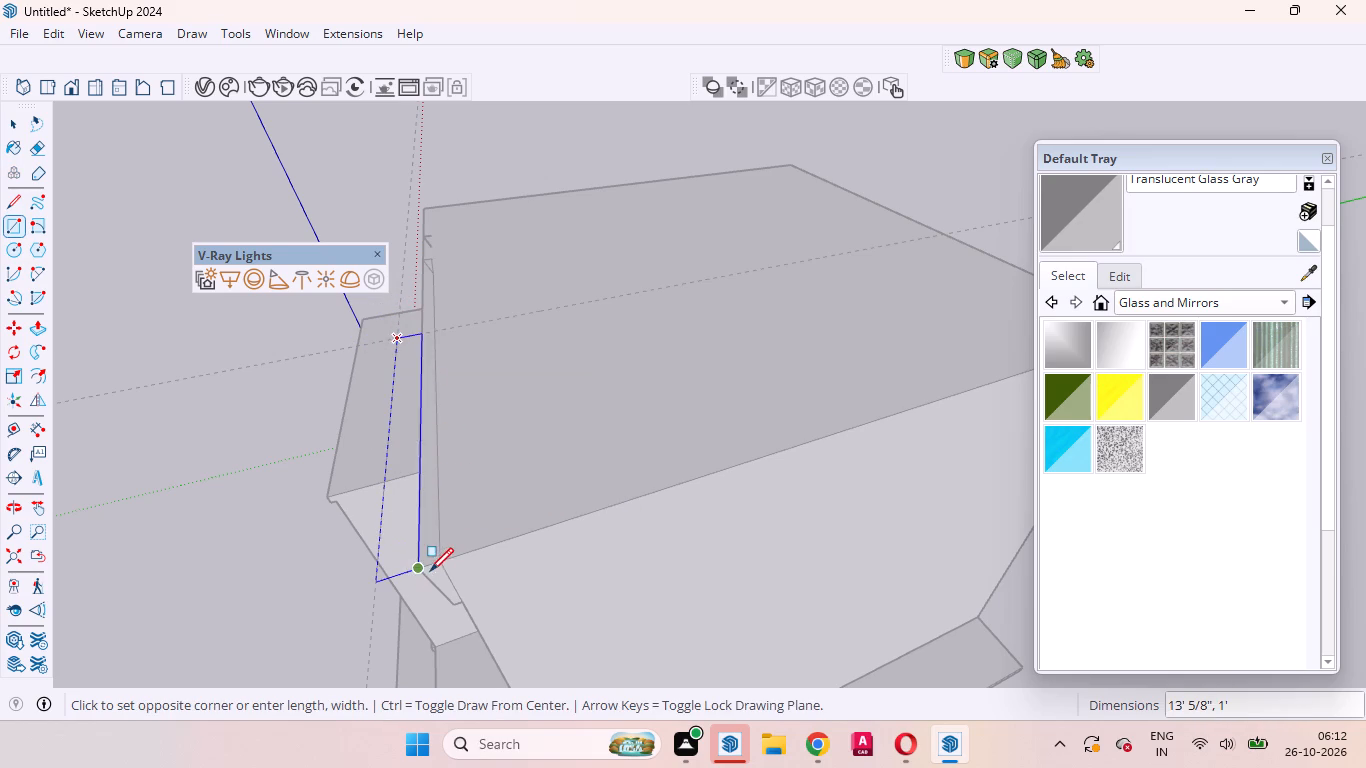
{"action": "left_click", "coordinate": [437, 565]}
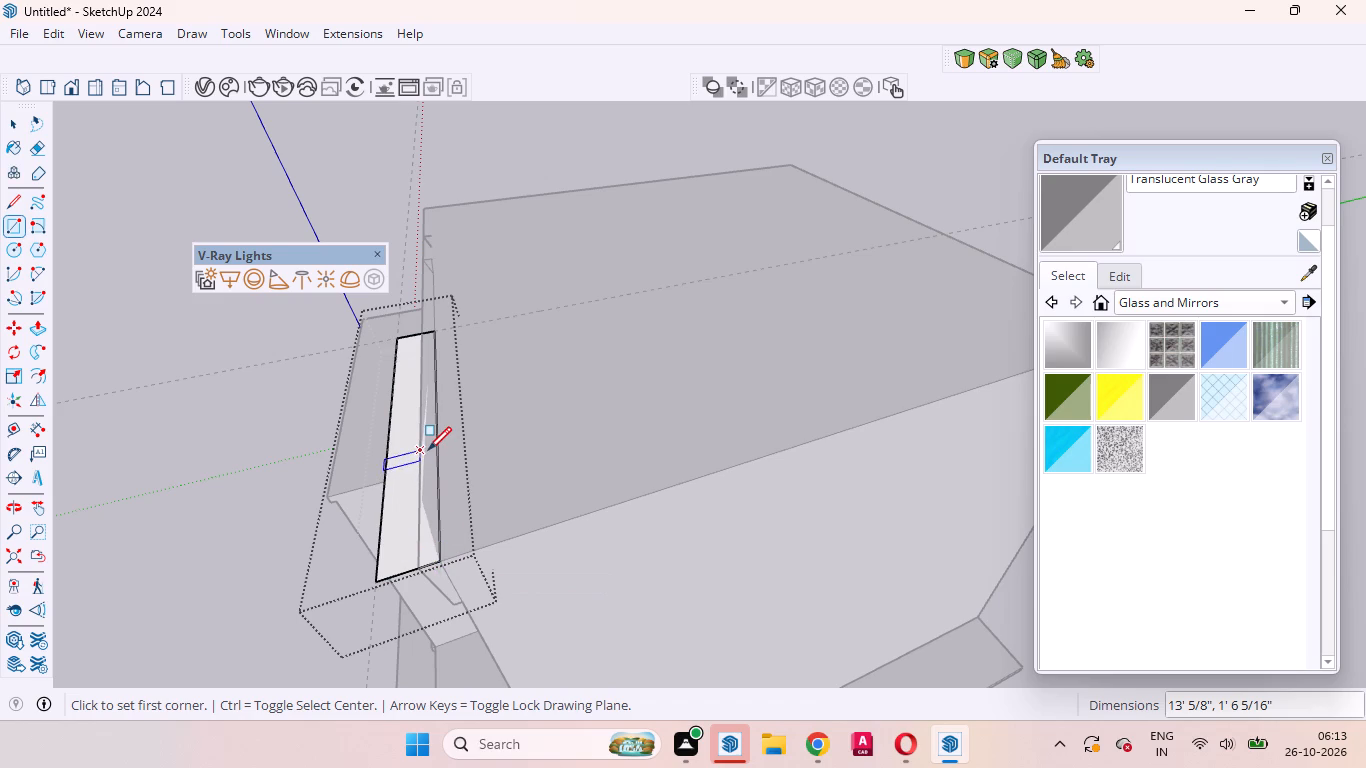
{"action": "key", "text": "space"}
Push/Pull the rectangle up 12" into a box and close its group.
{"action": "key", "text": "p"}
{"action": "left_click_drag", "start_coordinate": [408, 465], "coordinate": [407, 442]}
{"action": "type", "text": "12"}
{"action": "key", "text": "Return"}
{"action": "key", "text": "space"}
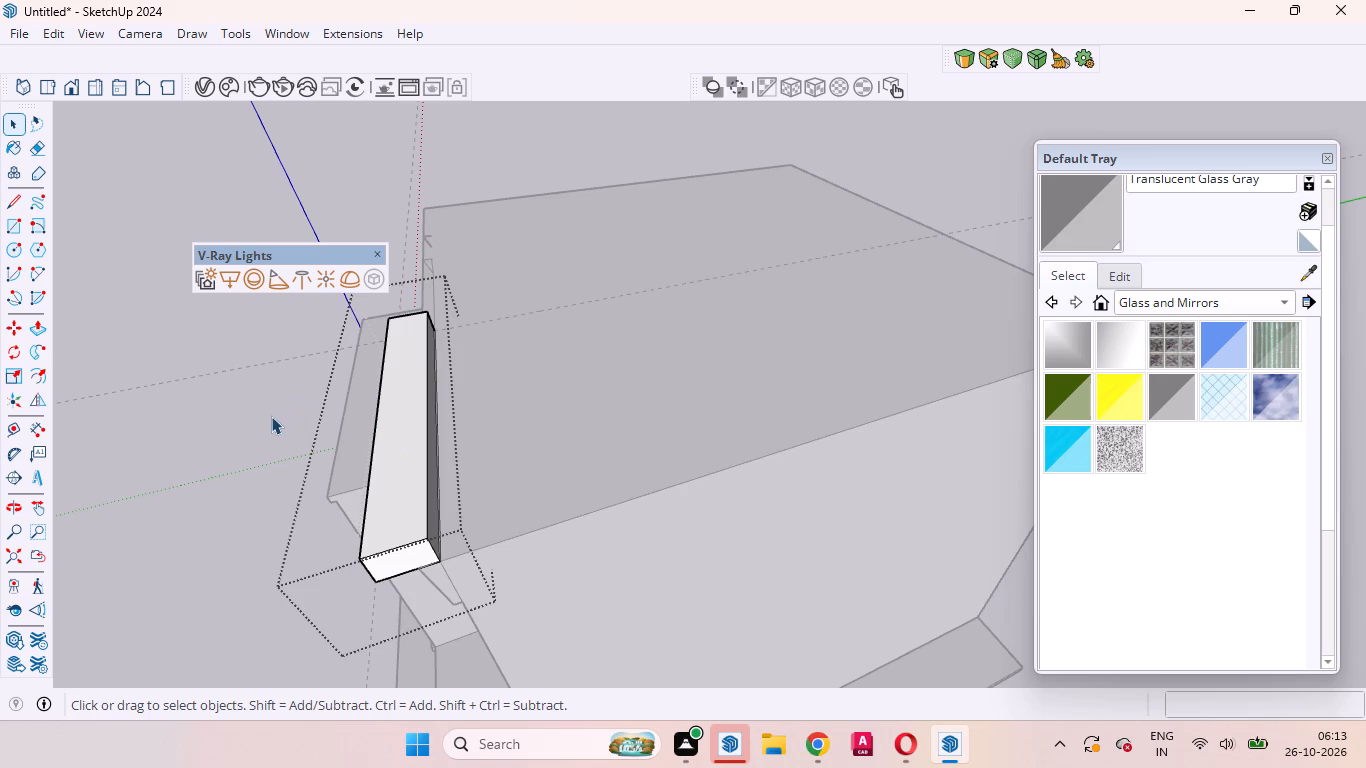
{"action": "left_click", "coordinate": [266, 418]}
Move the roof box 1' back so its front face lines up with the sloping band's top front edge.
{"action": "middle_click_drag", "start_coordinate": [270, 419], "coordinate": [601, 356]}
{"action": "scroll", "coordinate": [270, 419], "scroll_direction": "up", "scroll_amount": 1}
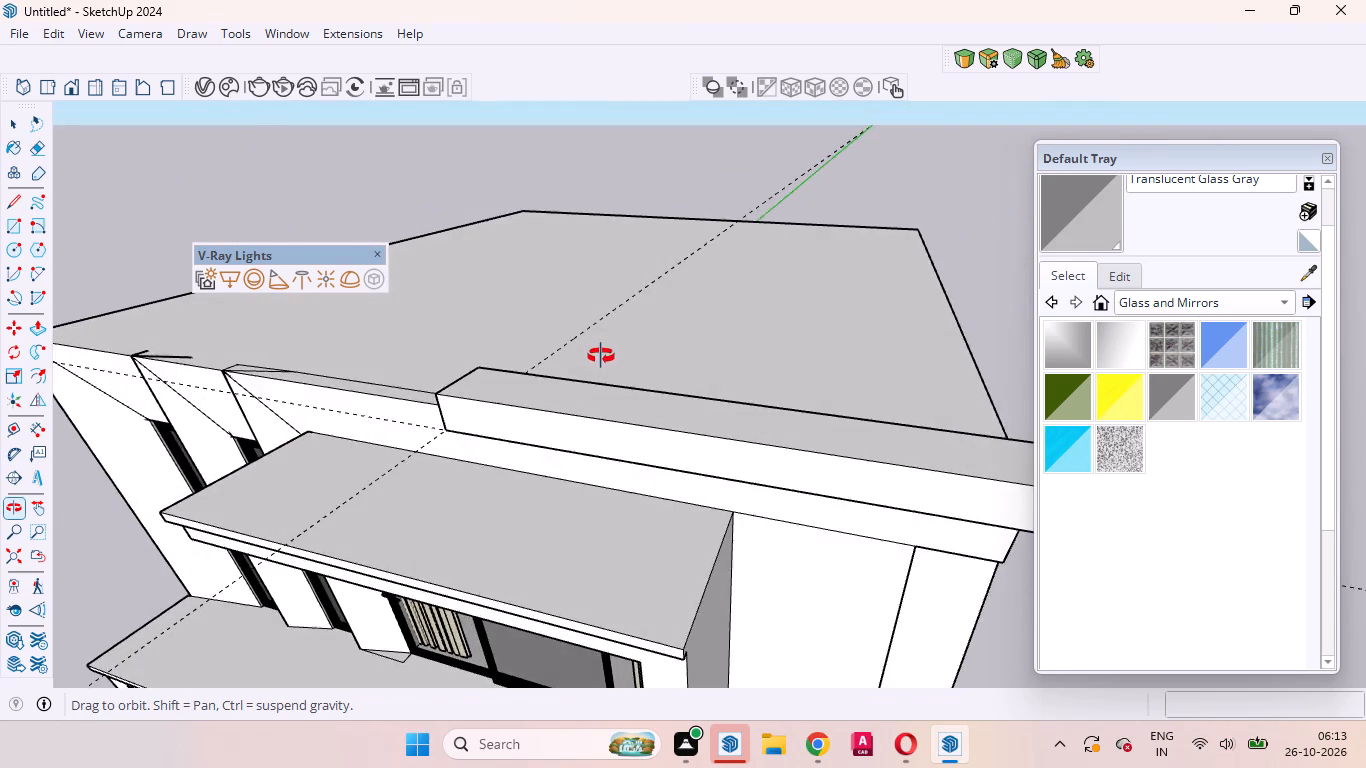
{"action": "middle_click_drag", "start_coordinate": [601, 356], "coordinate": [635, 327]}
{"action": "scroll", "coordinate": [628, 332], "scroll_direction": "down", "scroll_amount": 8}
{"action": "scroll", "coordinate": [582, 462], "scroll_direction": "up", "scroll_amount": 4}
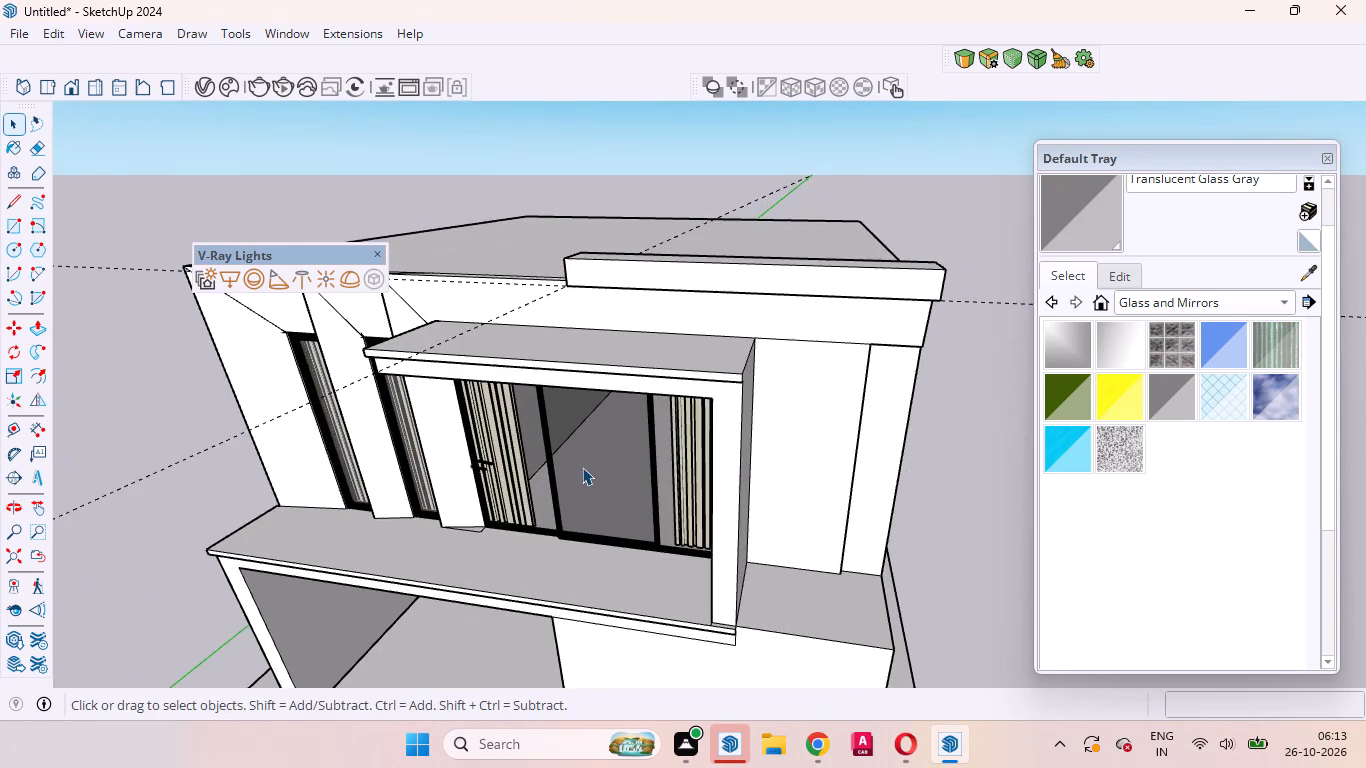
{"action": "middle_click_drag", "start_coordinate": [582, 467], "coordinate": [651, 391]}
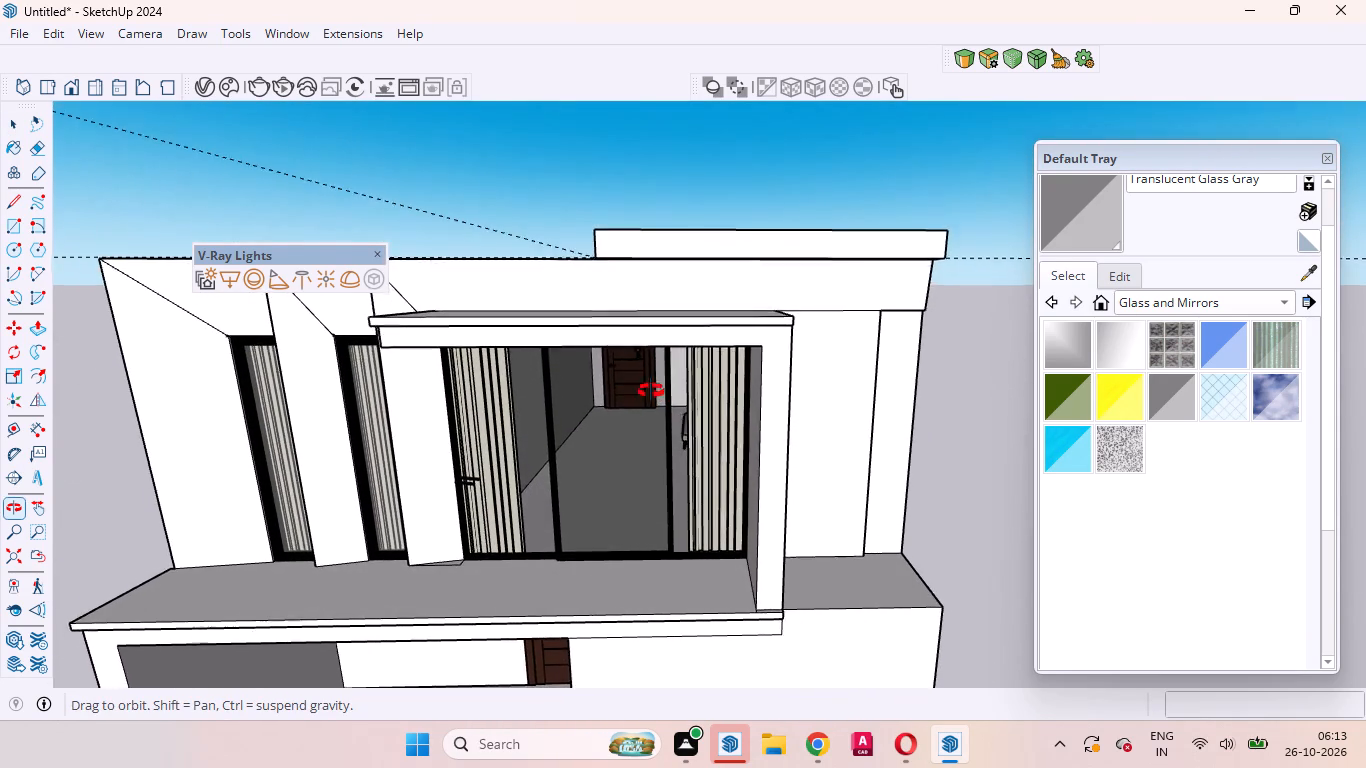
{"action": "middle_click_drag", "start_coordinate": [651, 391], "coordinate": [298, 415]}
{"action": "scroll", "coordinate": [298, 415], "scroll_direction": "up", "scroll_amount": 1}
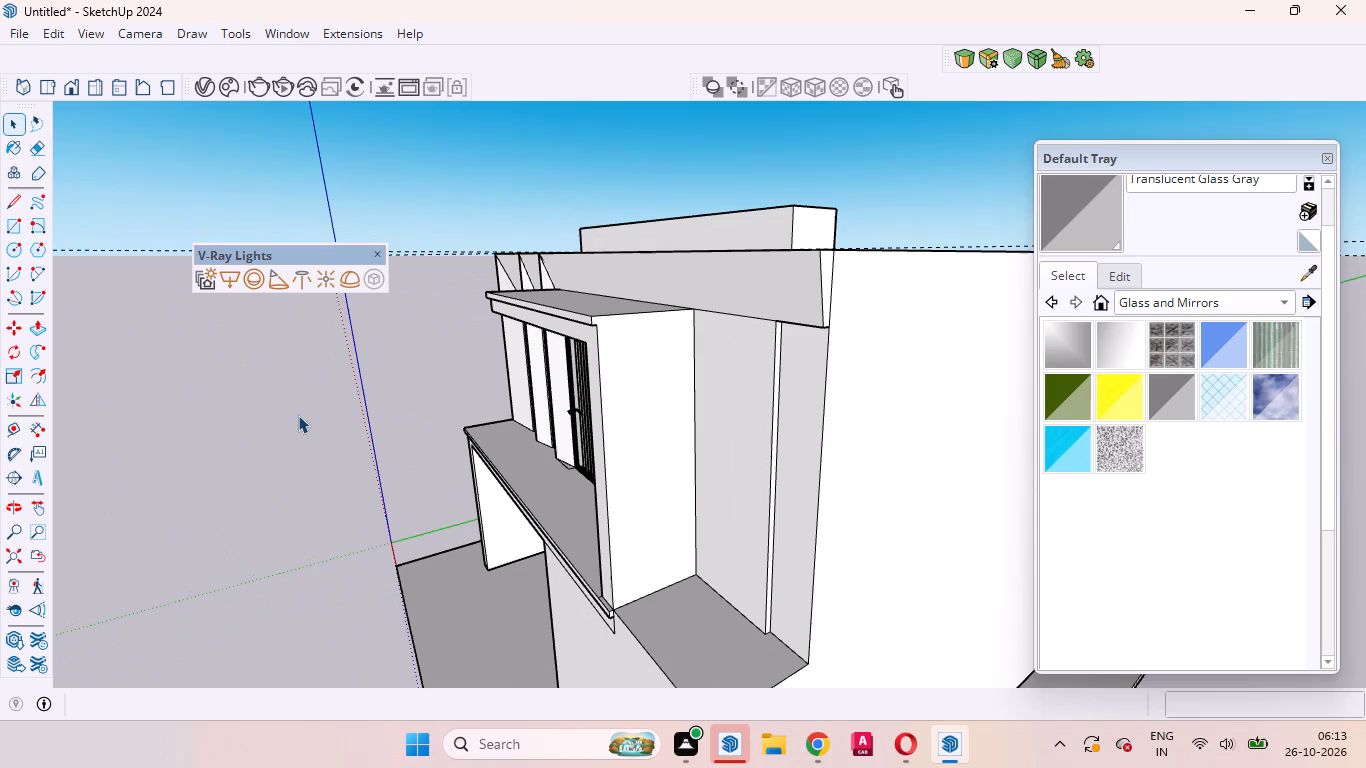
{"action": "scroll", "coordinate": [837, 200], "scroll_direction": "up", "scroll_amount": 6}
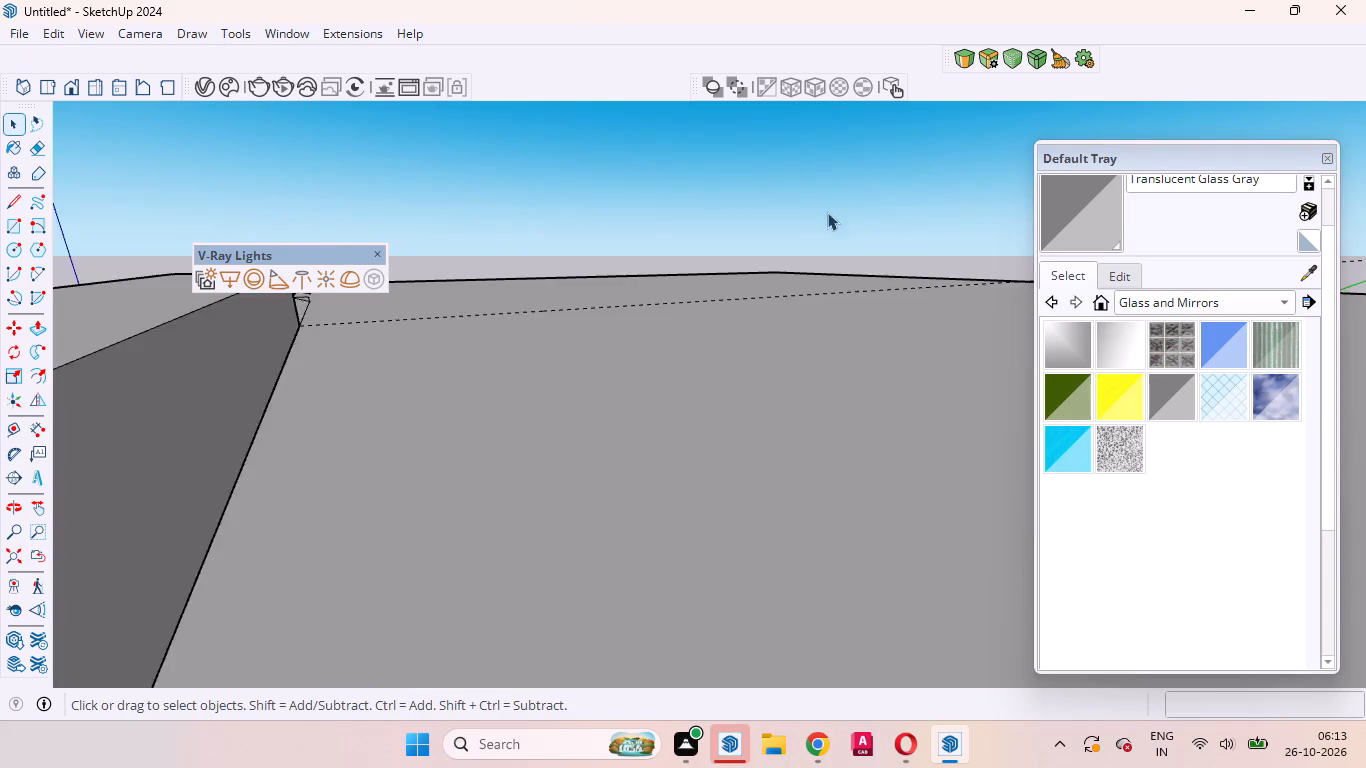
{"action": "scroll", "coordinate": [794, 243], "scroll_direction": "down", "scroll_amount": 5}
{"action": "left_click", "coordinate": [706, 276]}
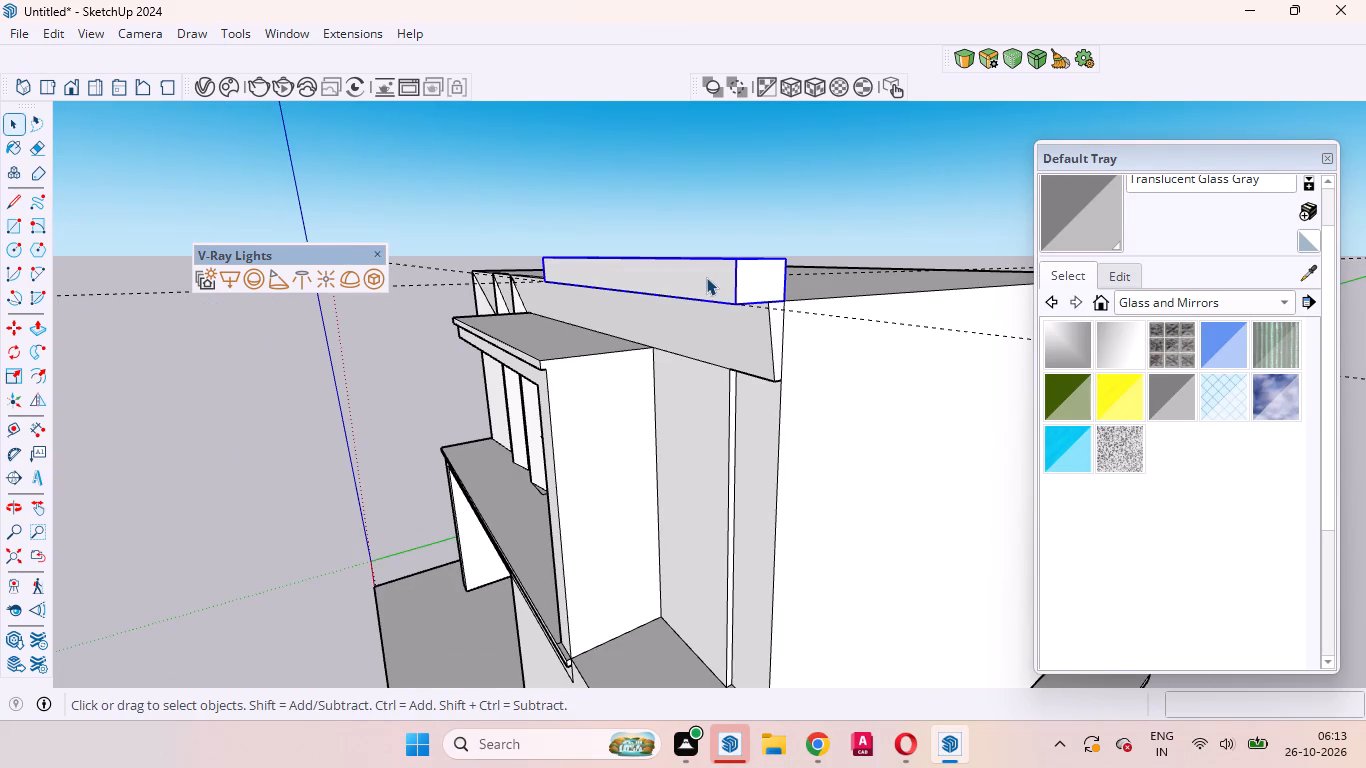
{"action": "scroll", "coordinate": [875, 327], "scroll_direction": "up", "scroll_amount": 4}
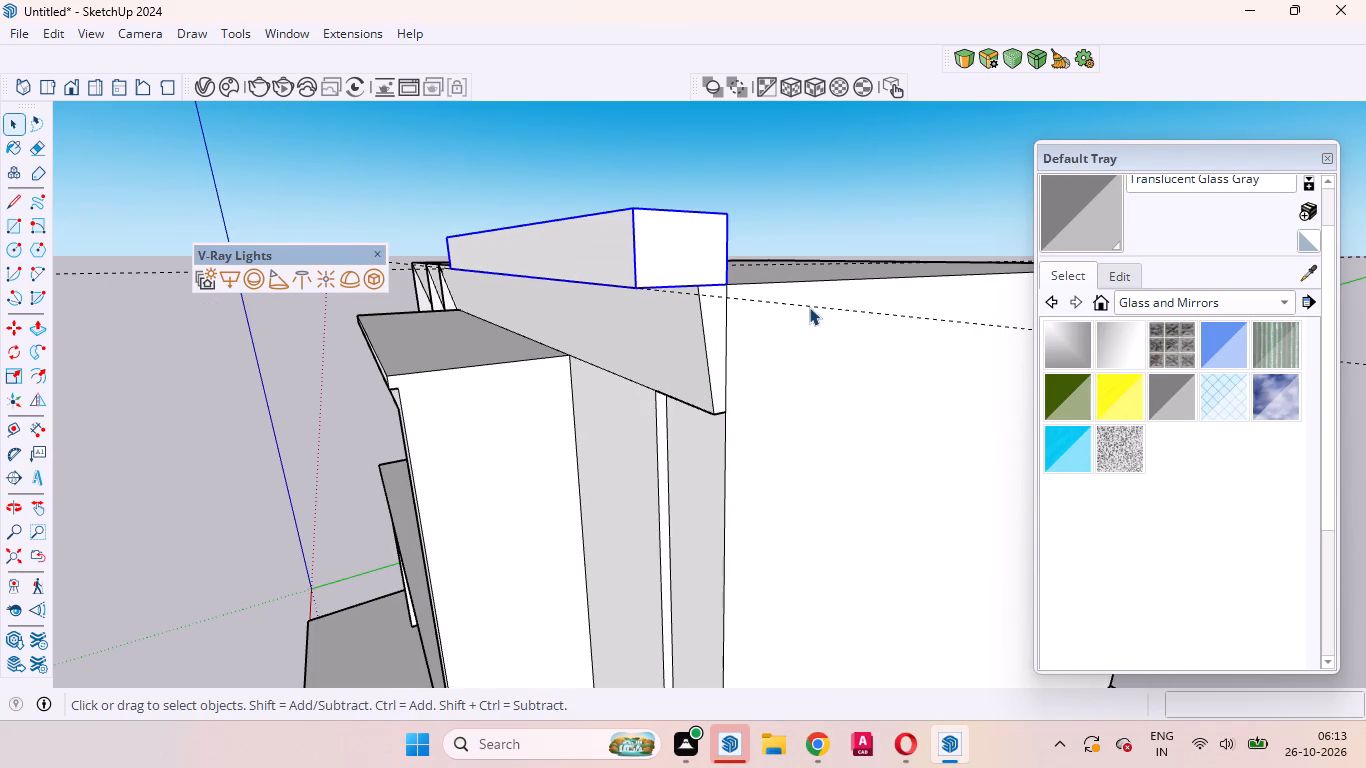
{"action": "key", "text": "m"}
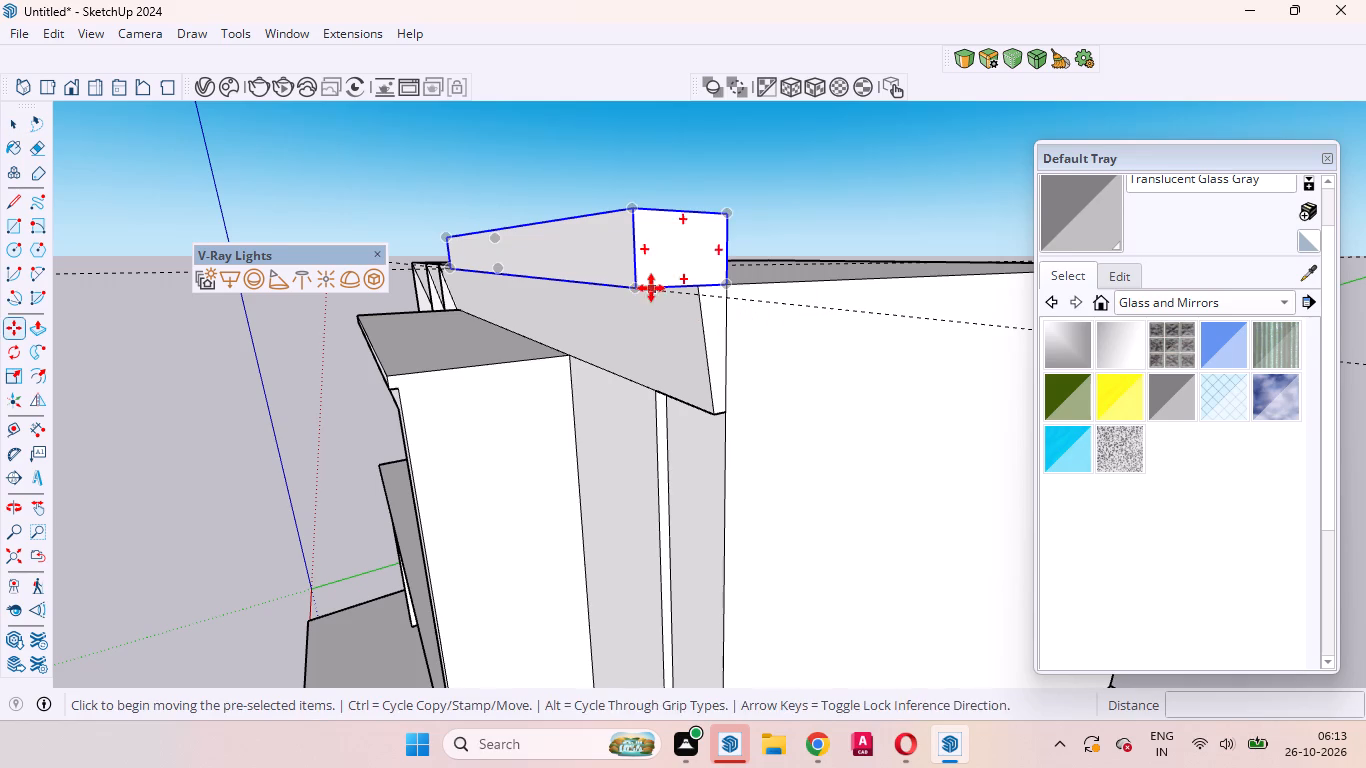
{"action": "left_click", "coordinate": [629, 286]}
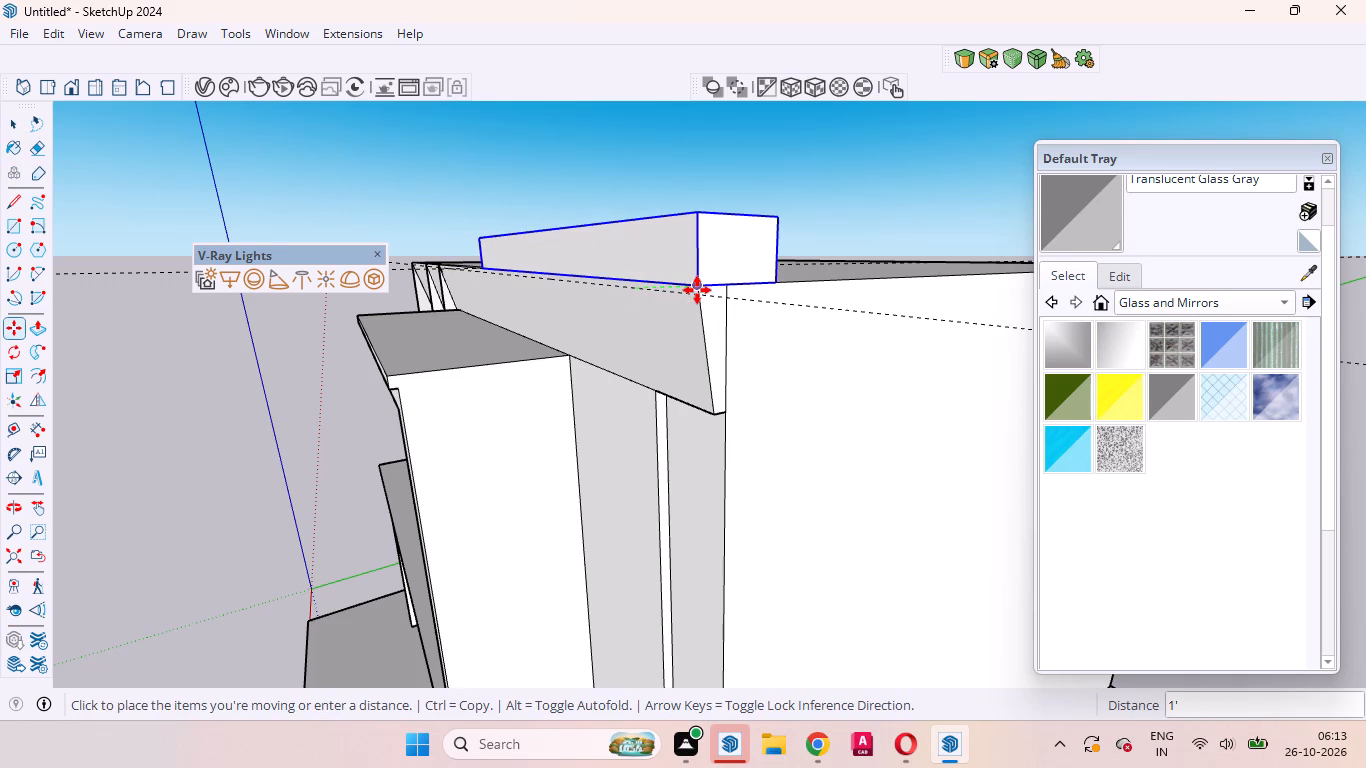
{"action": "left_click", "coordinate": [697, 290]}
{"action": "key", "text": "space"}
Examine how the roof box sits above the upper floor, viewing the house from the front.
{"action": "scroll", "coordinate": [764, 327], "scroll_direction": "down", "scroll_amount": 4}
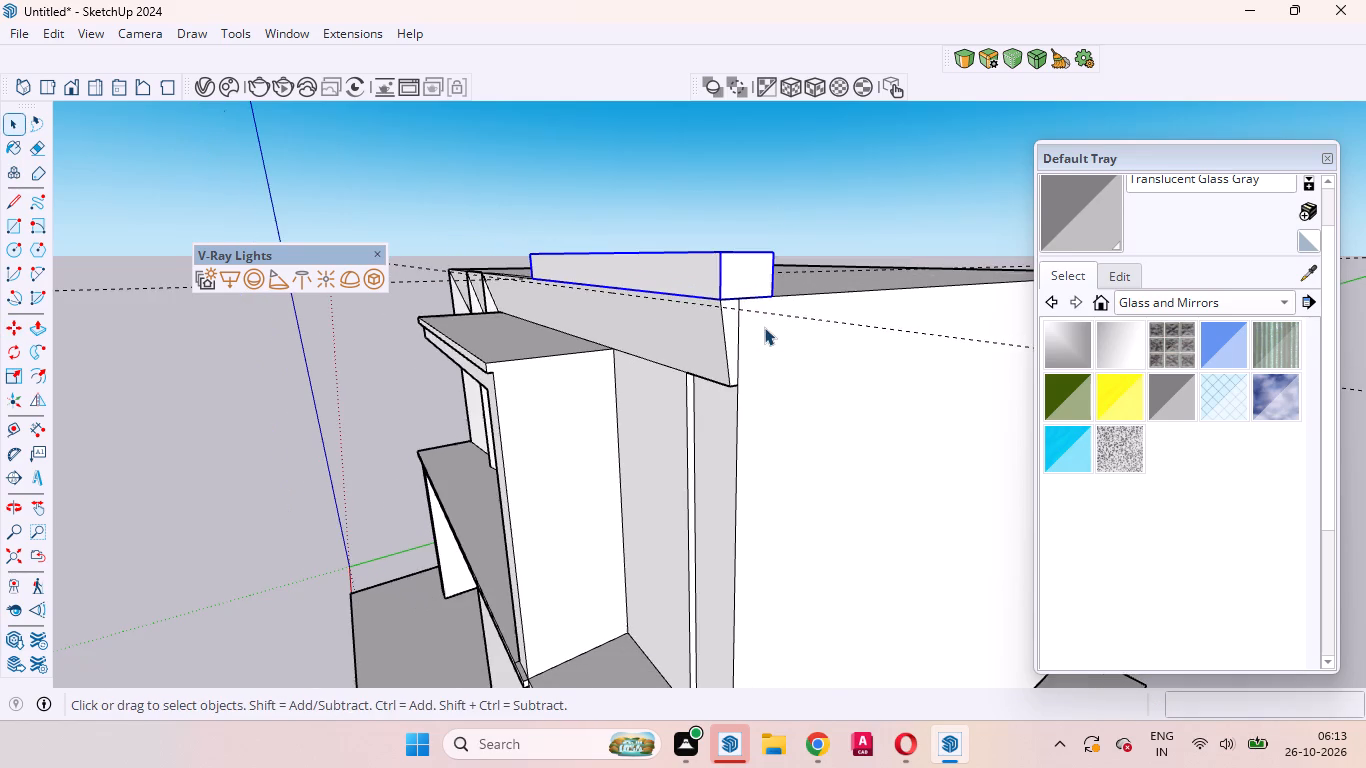
{"action": "middle_click_drag", "start_coordinate": [695, 346], "coordinate": [984, 365]}
{"action": "scroll", "coordinate": [829, 370], "scroll_direction": "down", "scroll_amount": 2}
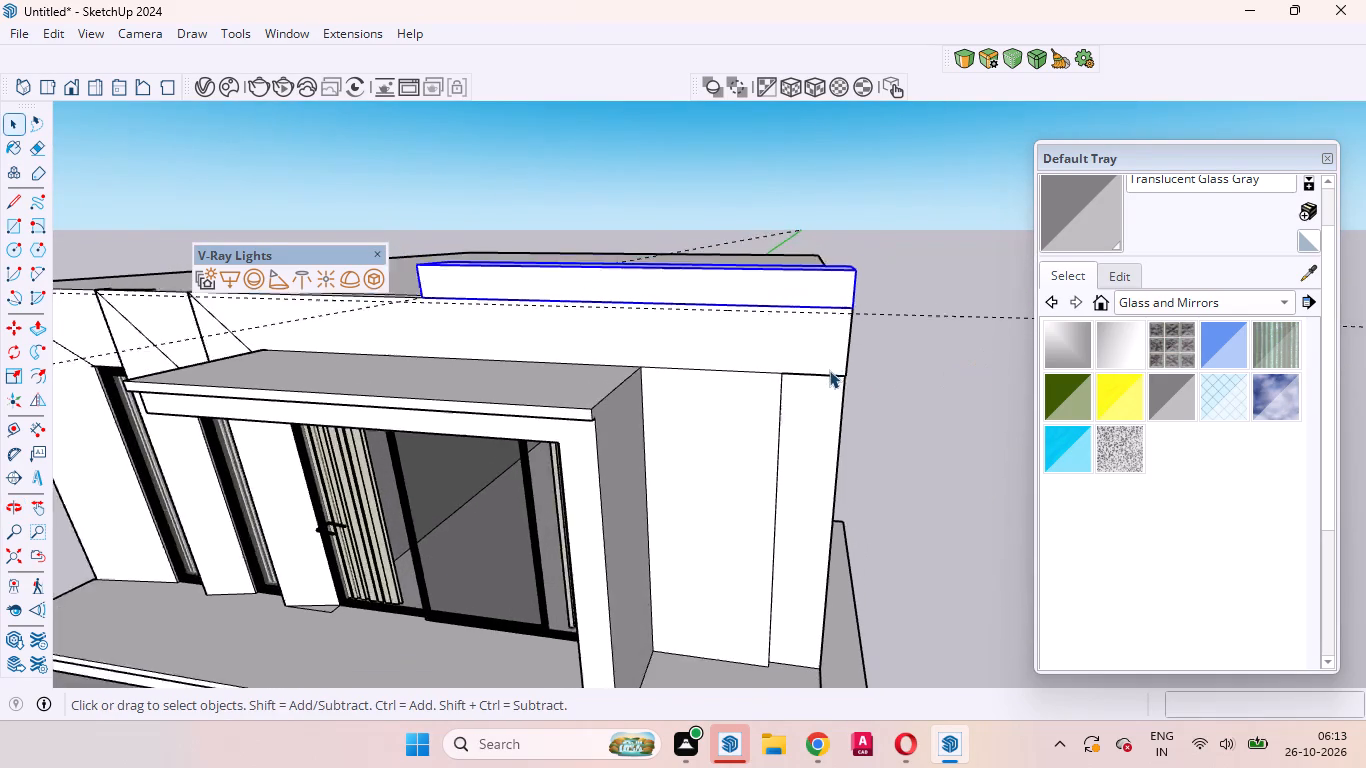
{"action": "scroll", "coordinate": [829, 370], "scroll_direction": "down", "scroll_amount": 9}
{"action": "scroll", "coordinate": [758, 394], "scroll_direction": "up", "scroll_amount": 4}
{"action": "middle_click_drag", "start_coordinate": [751, 404], "coordinate": [822, 314]}
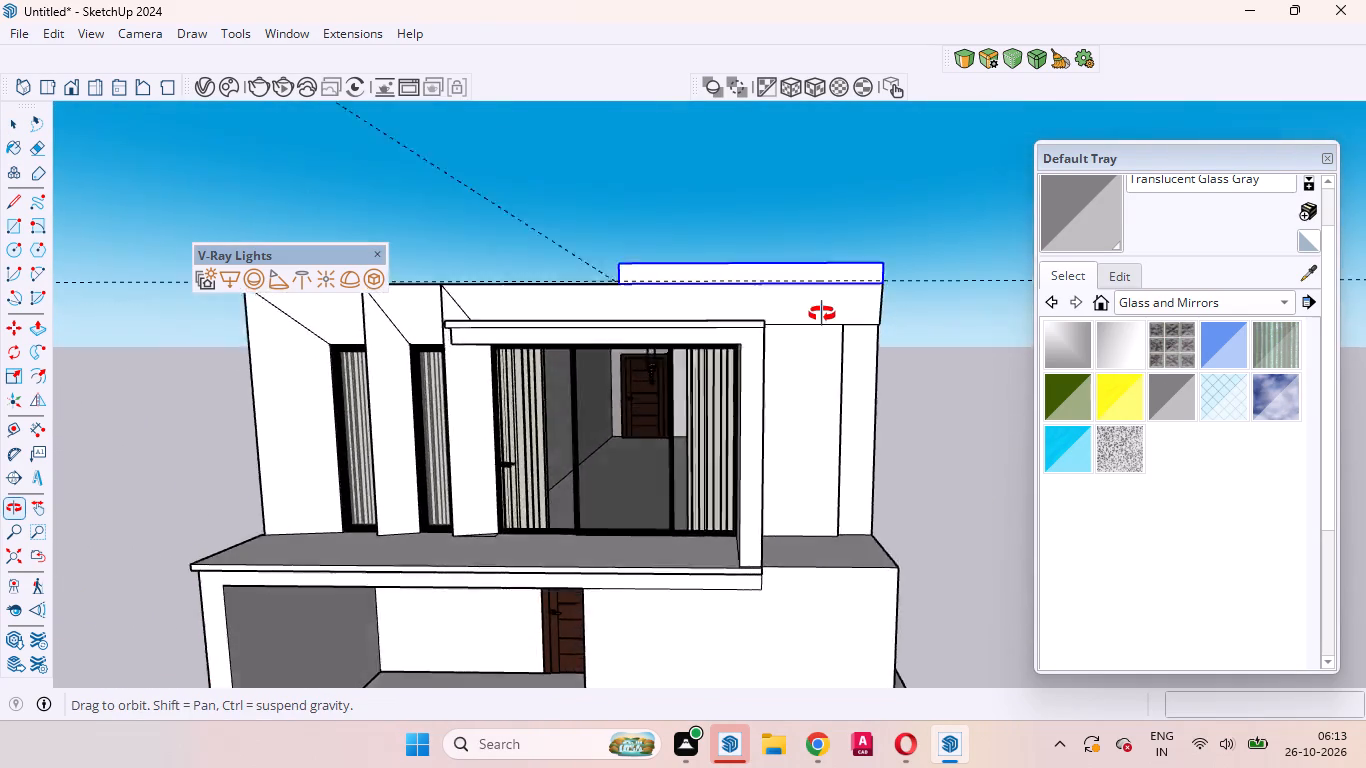
{"action": "middle_click_drag", "start_coordinate": [822, 314], "coordinate": [804, 301]}
{"action": "scroll", "coordinate": [809, 305], "scroll_direction": "up", "scroll_amount": 1}
{"action": "left_click", "coordinate": [948, 398]}
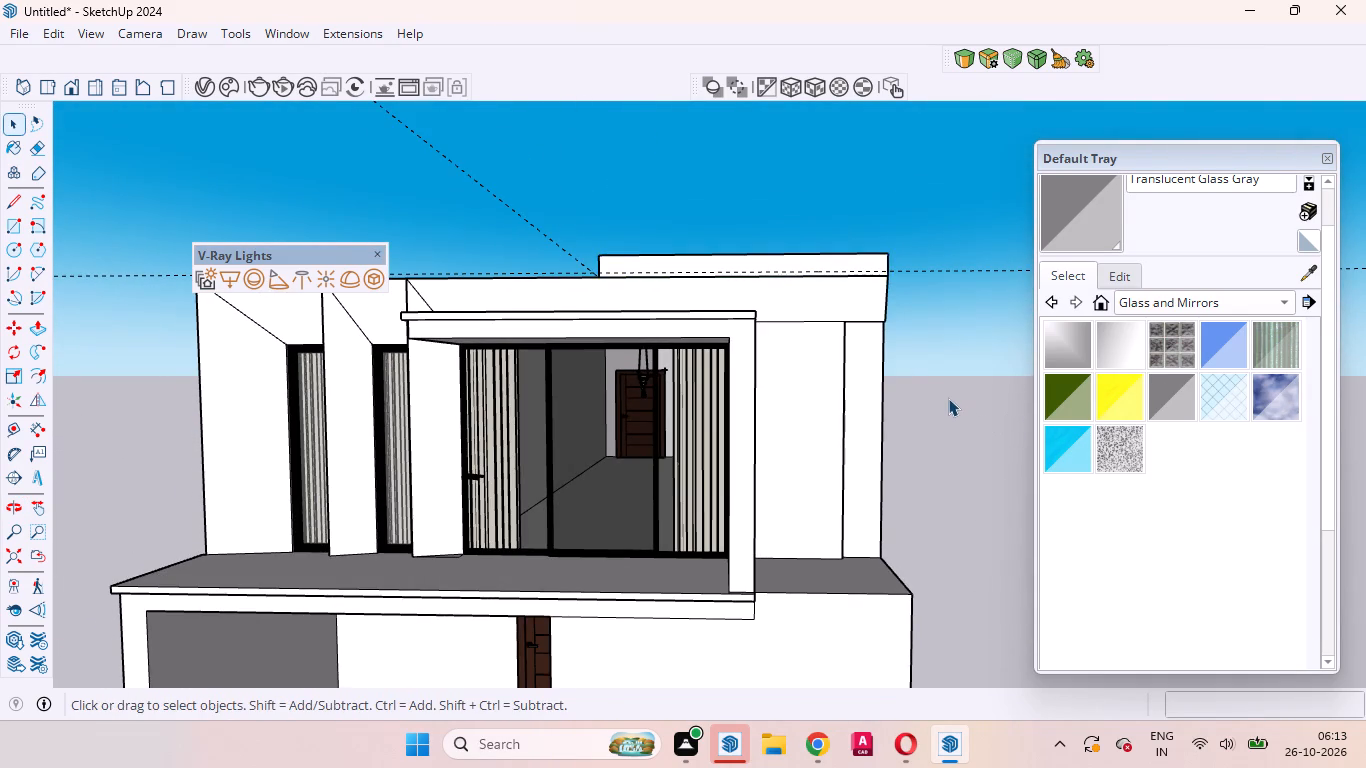
{"action": "scroll", "coordinate": [948, 398], "scroll_direction": "down", "scroll_amount": 11}
{"action": "scroll", "coordinate": [924, 302], "scroll_direction": "up", "scroll_amount": 6}
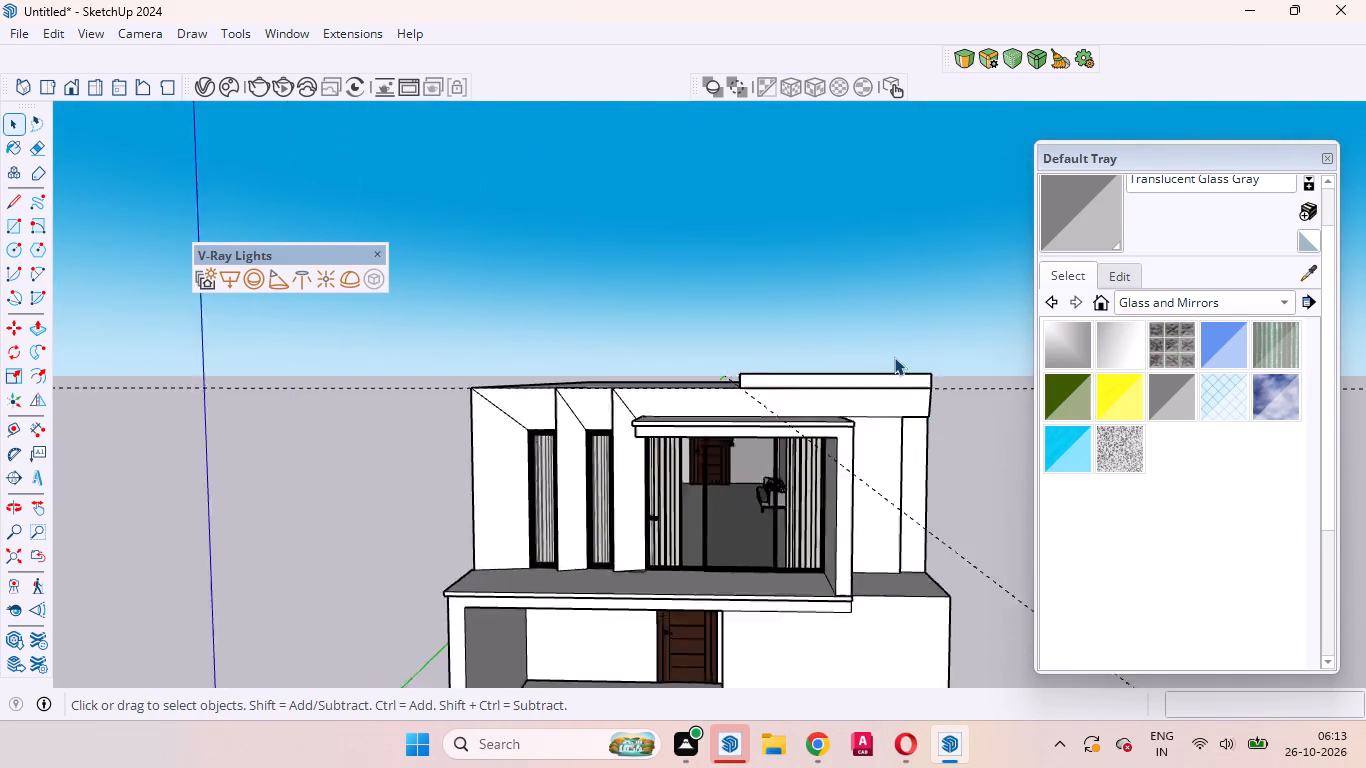
{"action": "scroll", "coordinate": [894, 357], "scroll_direction": "up", "scroll_amount": 12}
{"action": "scroll", "coordinate": [728, 390], "scroll_direction": "down", "scroll_amount": 11}
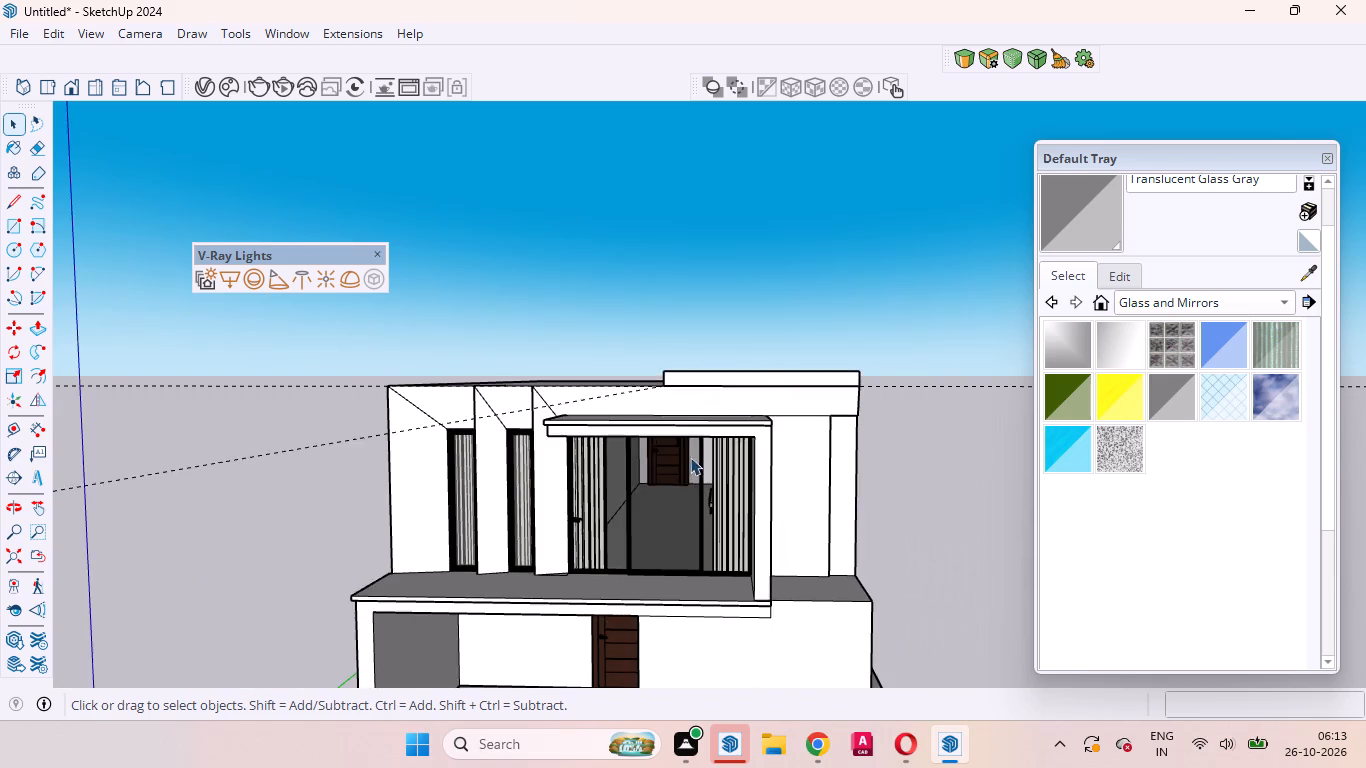
{"action": "scroll", "coordinate": [693, 459], "scroll_direction": "down", "scroll_amount": 7}
{"action": "scroll", "coordinate": [717, 499], "scroll_direction": "up", "scroll_amount": 4}
{"action": "middle_click_drag", "start_coordinate": [712, 505], "coordinate": [731, 417]}
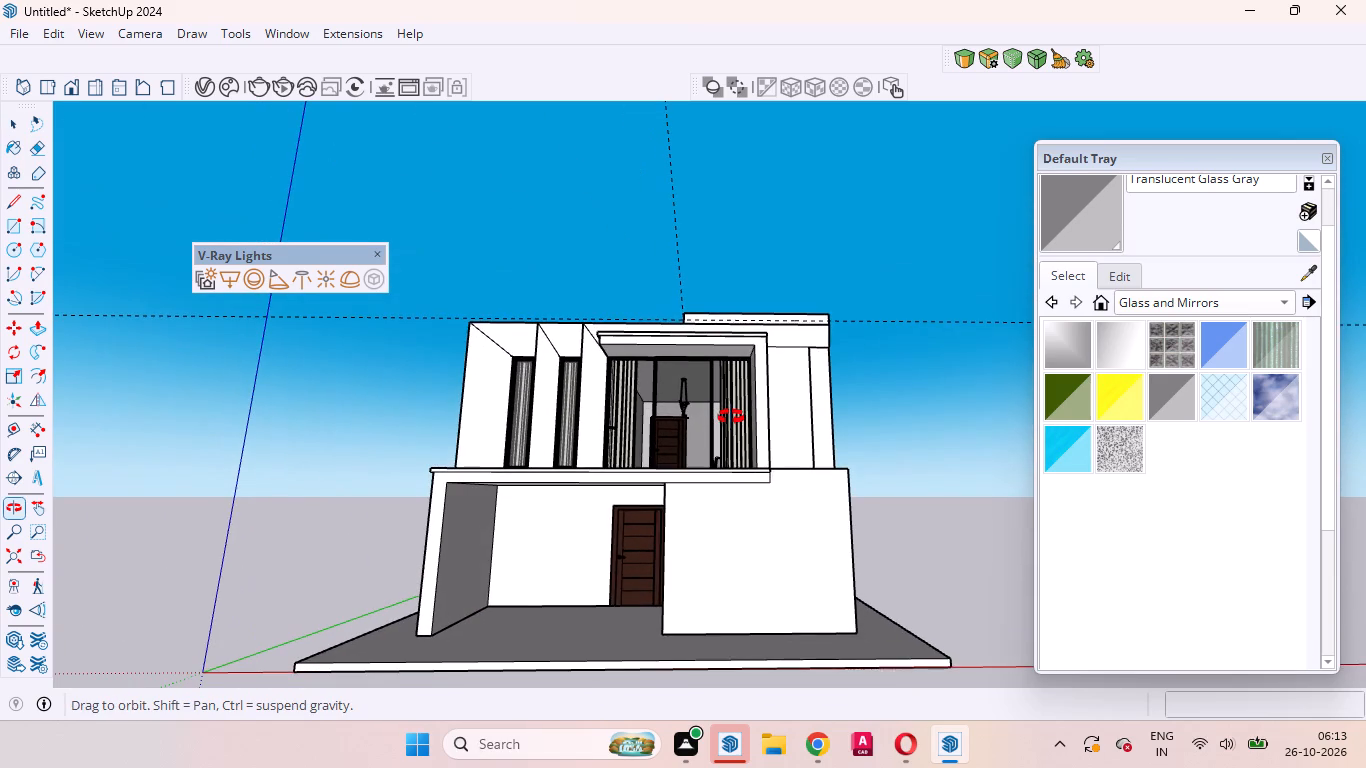
Open the roof box group and extend its end face 4' 4 5/8" along the front, toward the narrow windows.
{"action": "middle_click_drag", "start_coordinate": [731, 417], "coordinate": [1022, 475]}
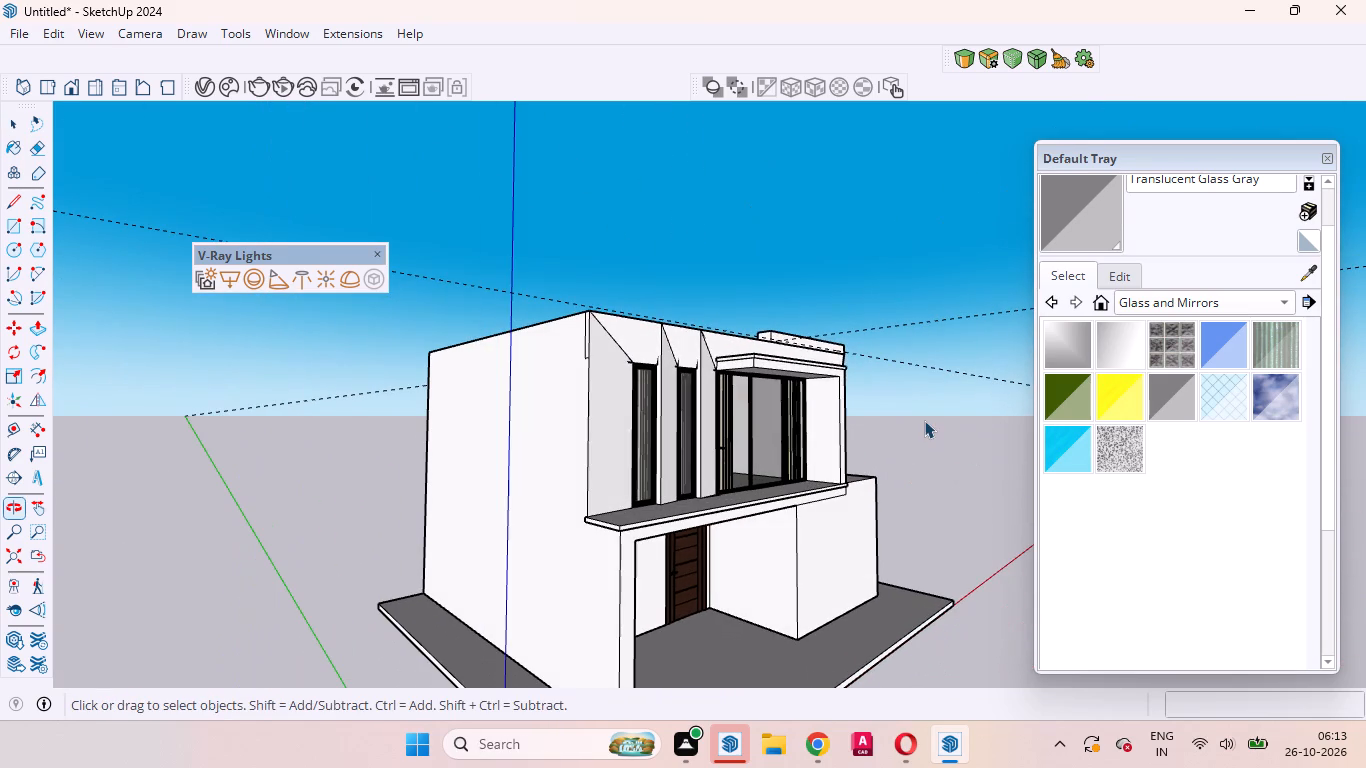
{"action": "scroll", "coordinate": [777, 335], "scroll_direction": "up", "scroll_amount": 18}
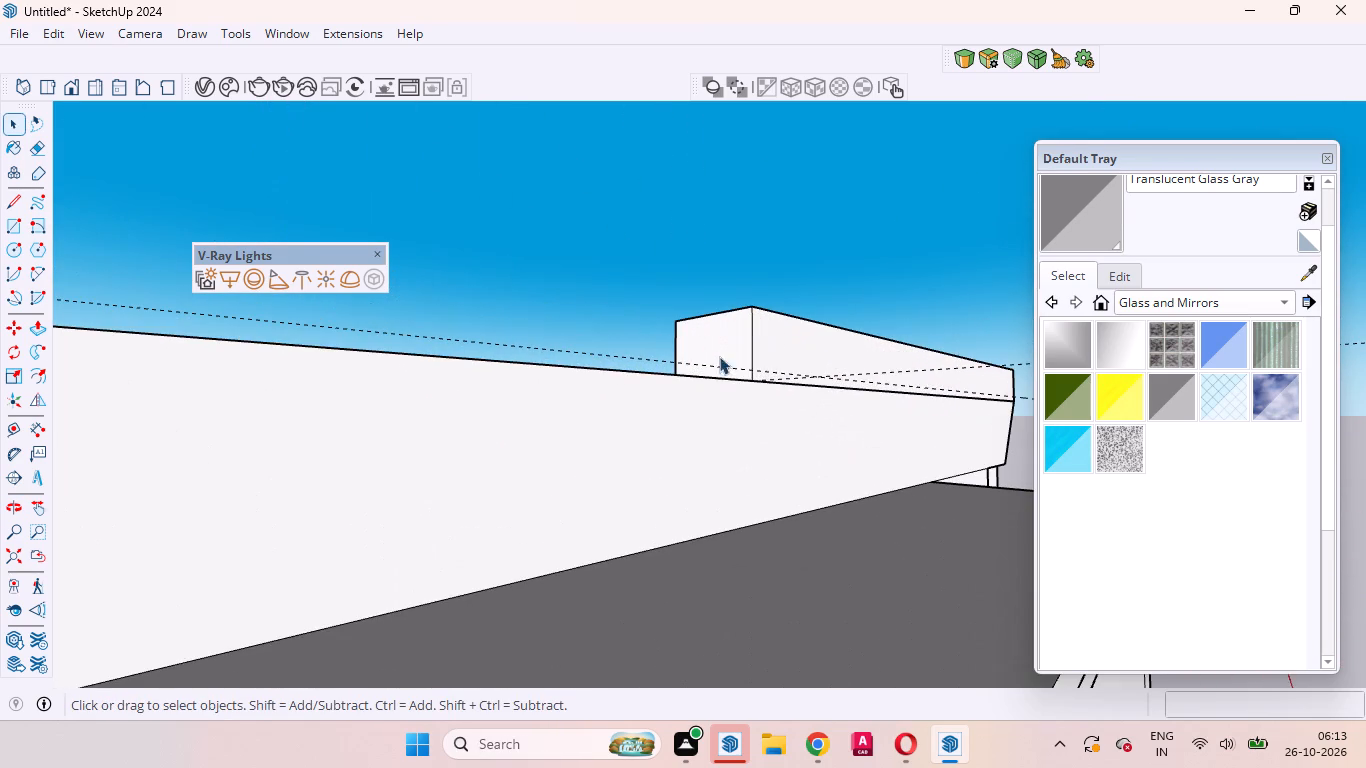
{"action": "left_click", "coordinate": [716, 355]}
{"action": "double_click", "coordinate": [716, 354]}
{"action": "left_click", "coordinate": [717, 345]}
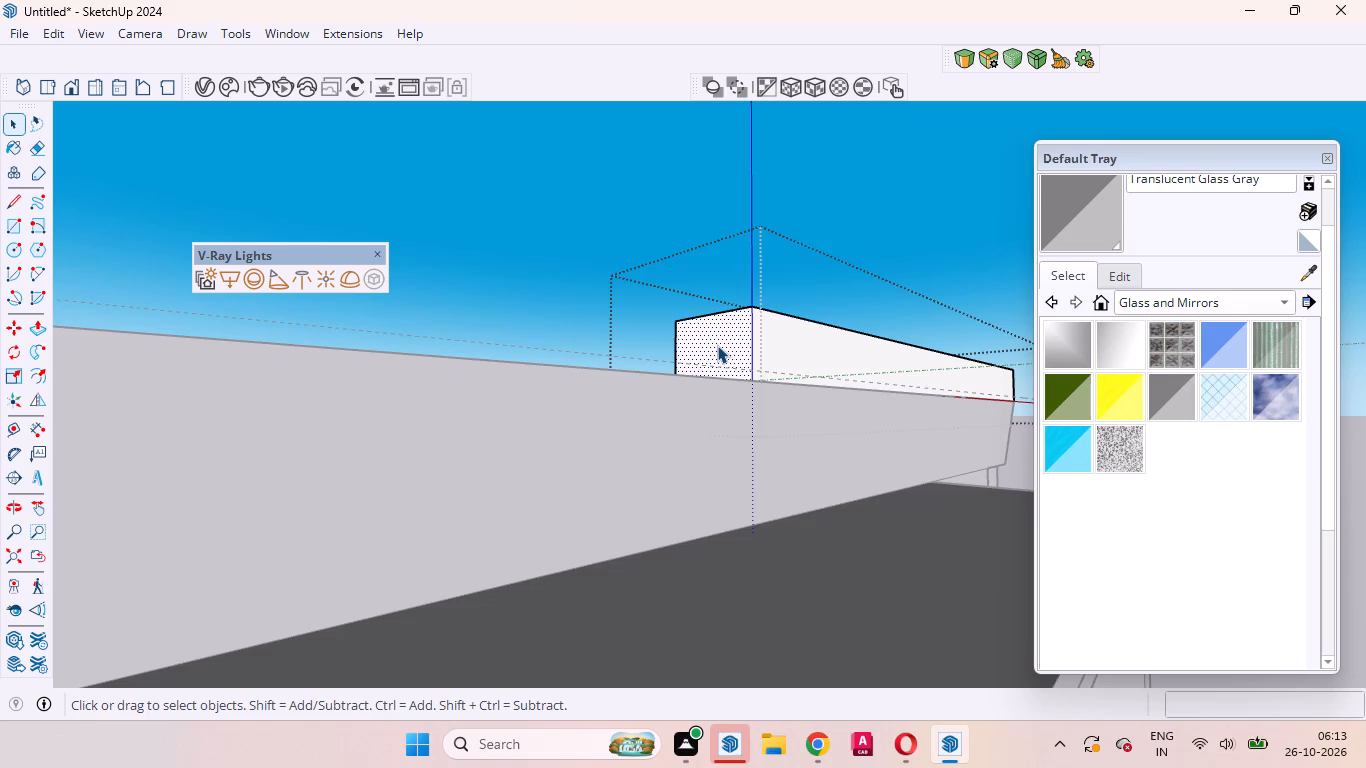
{"action": "key", "text": "p"}
{"action": "left_click", "coordinate": [717, 345]}
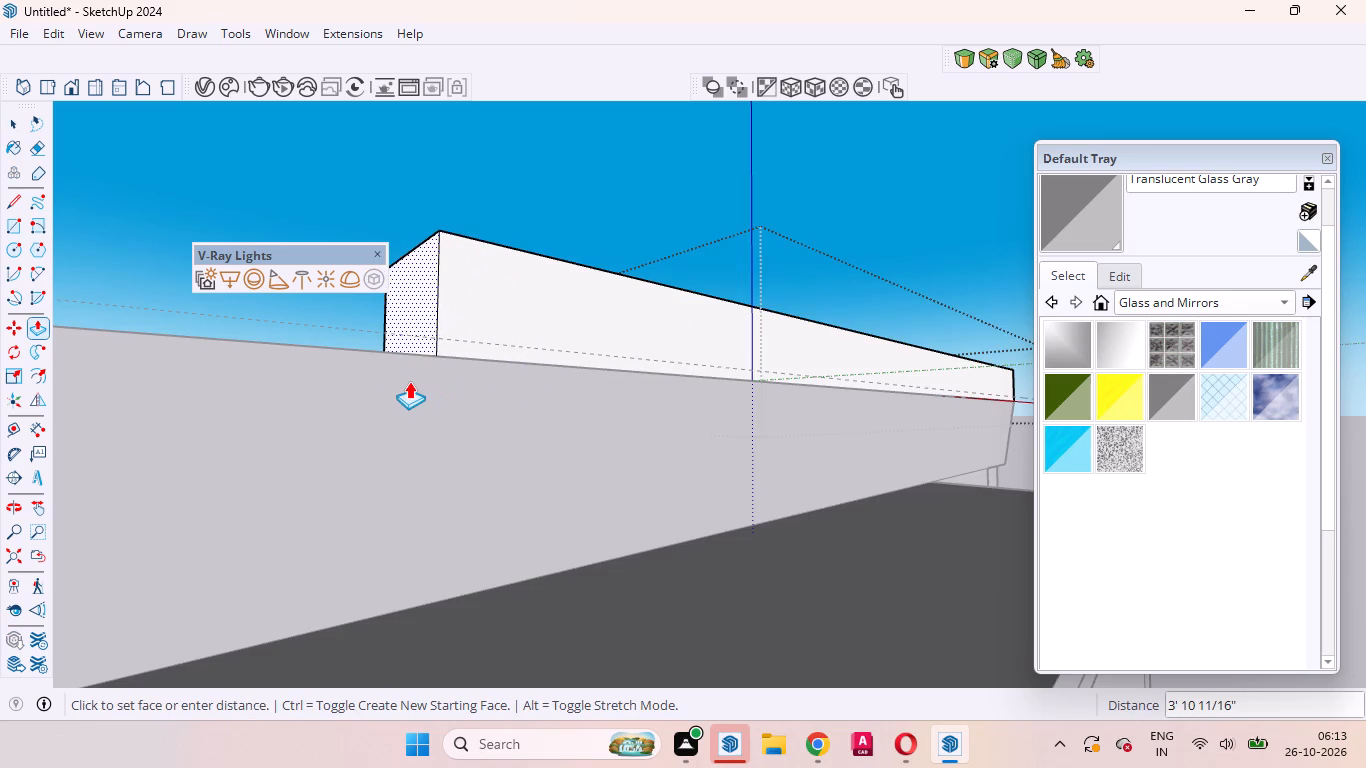
{"action": "left_click", "coordinate": [340, 388]}
{"action": "middle_click_drag", "start_coordinate": [398, 390], "coordinate": [227, 442]}
{"action": "scroll", "coordinate": [299, 421], "scroll_direction": "down", "scroll_amount": 20}
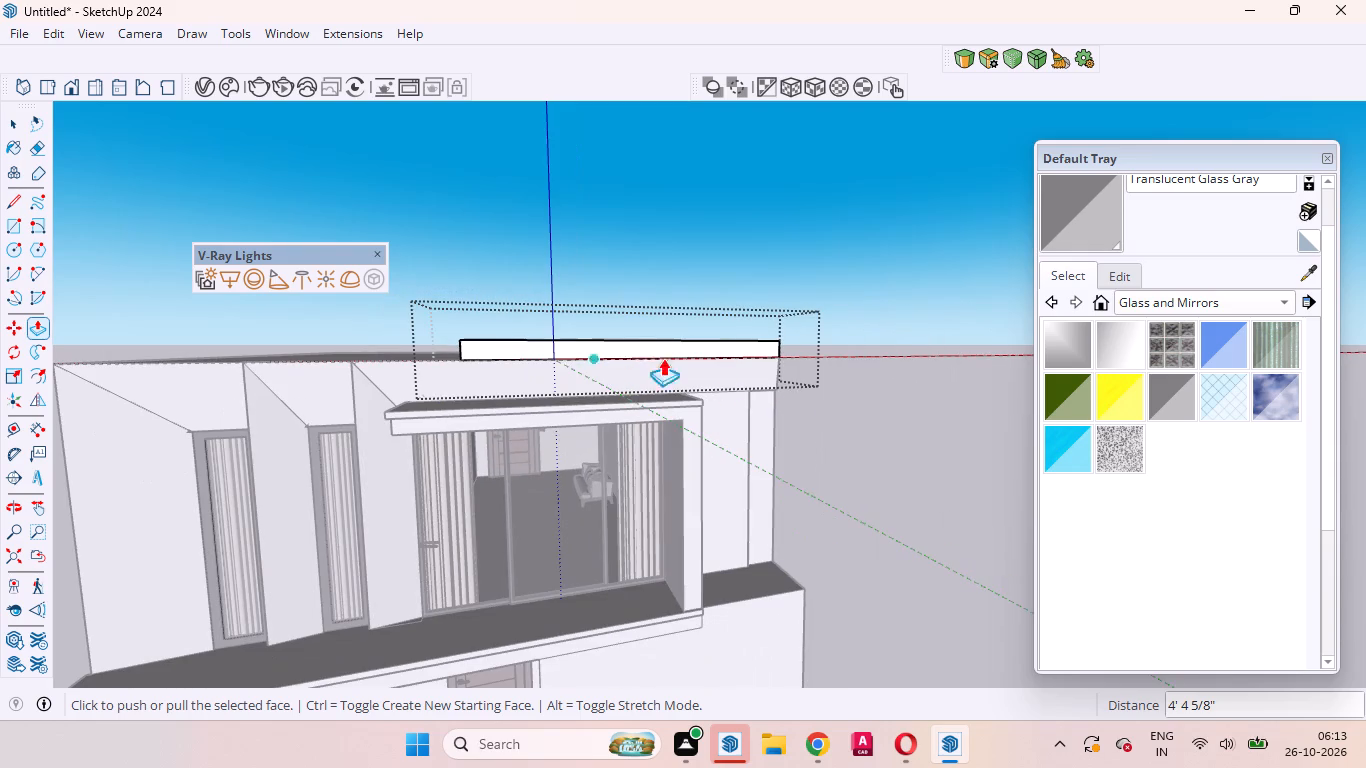
{"action": "key", "text": "space"}
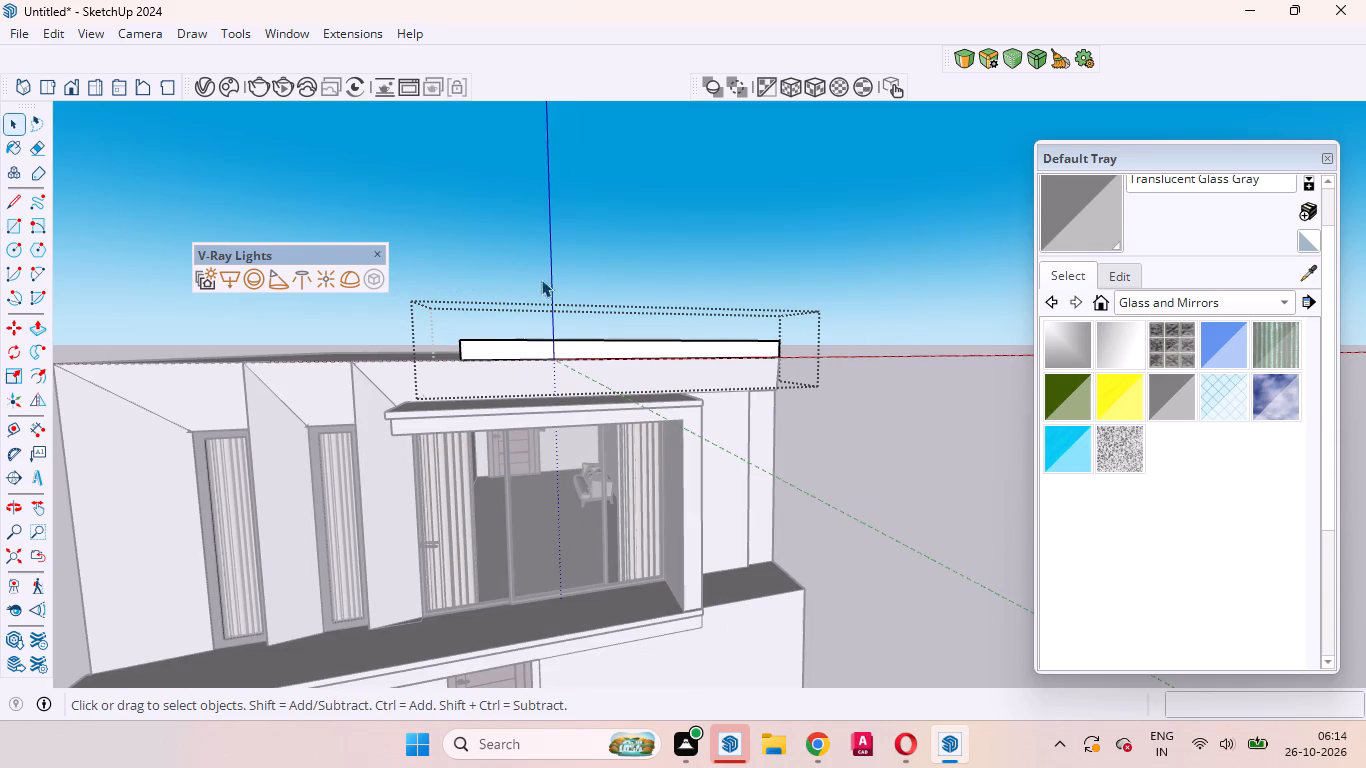
Place a guide 3.5" below the top edge of the roof box's front face, parallel to that edge.
{"action": "scroll", "coordinate": [542, 319], "scroll_direction": "up", "scroll_amount": 17}
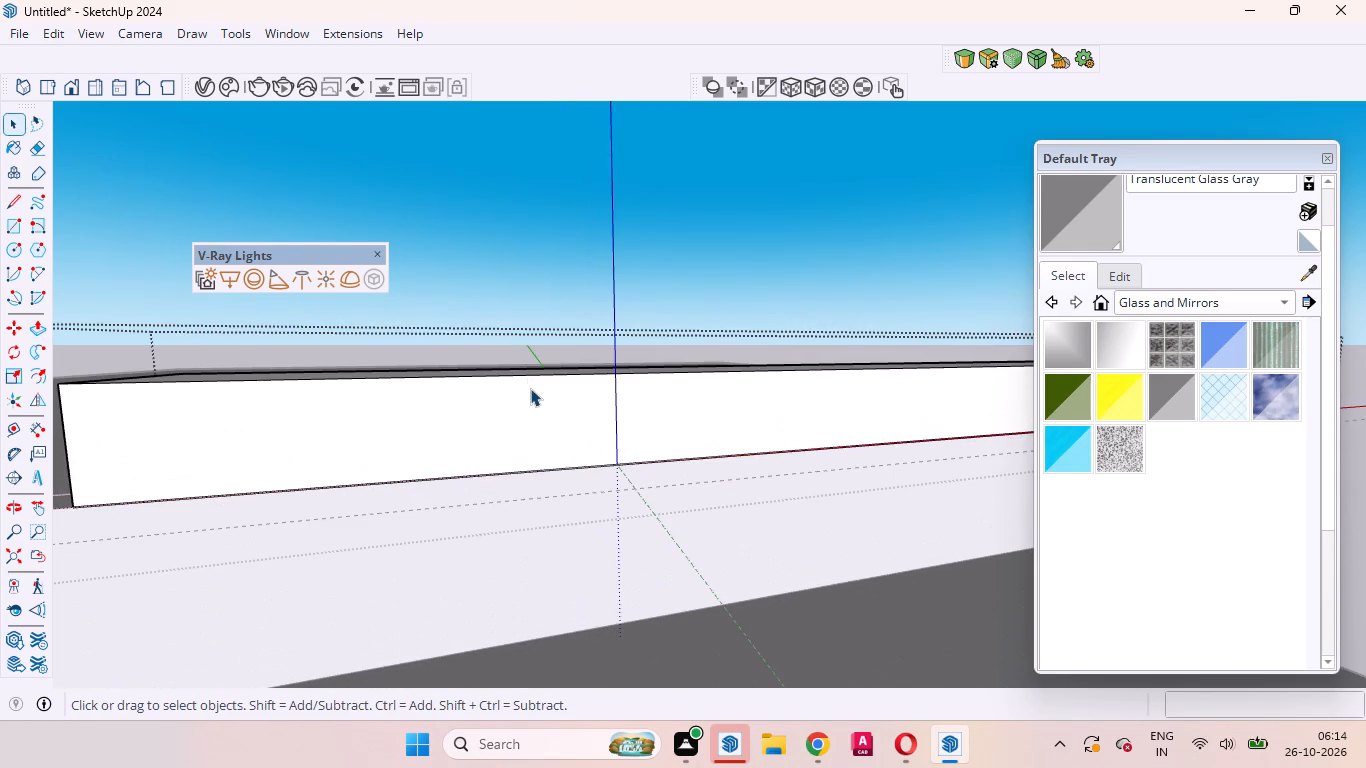
{"action": "left_click", "coordinate": [533, 394]}
{"action": "scroll", "coordinate": [530, 360], "scroll_direction": "down", "scroll_amount": 4}
{"action": "scroll", "coordinate": [533, 409], "scroll_direction": "up", "scroll_amount": 3}
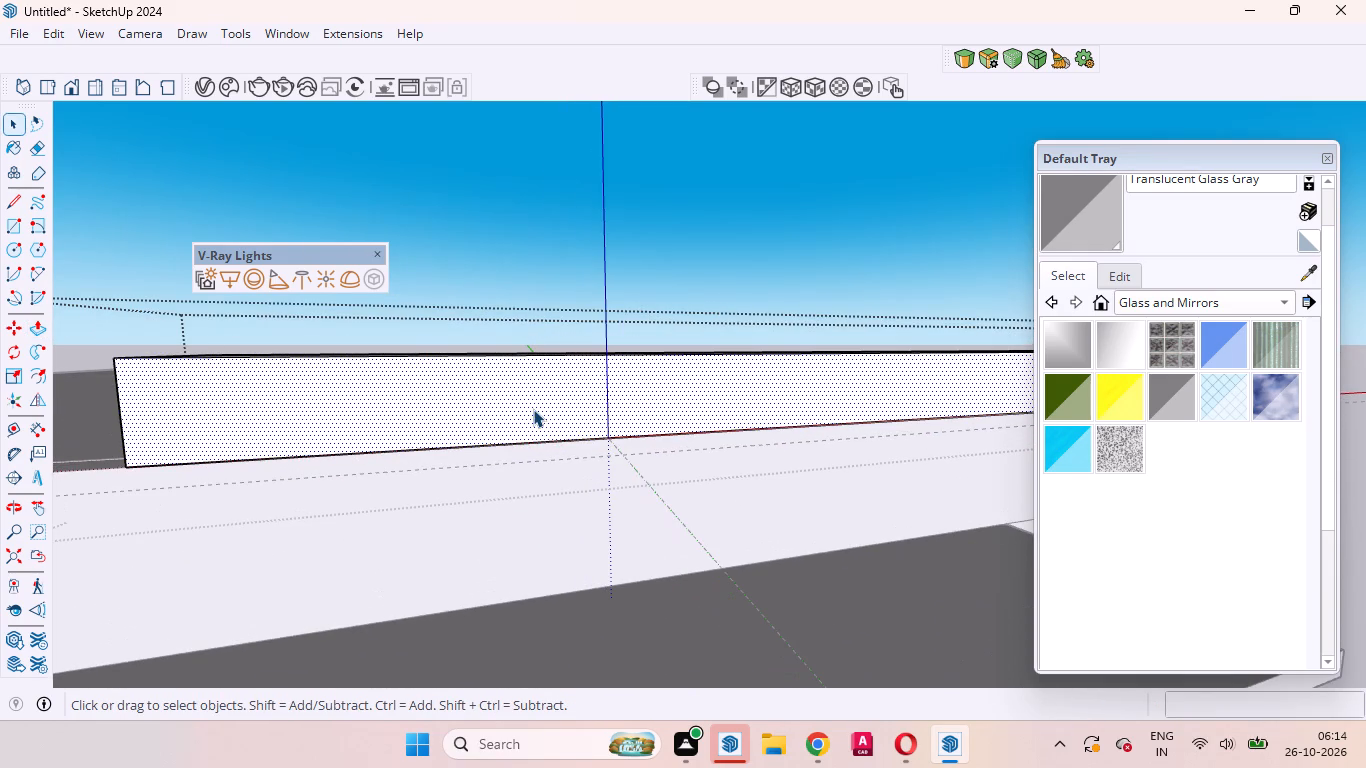
{"action": "key", "text": "t"}
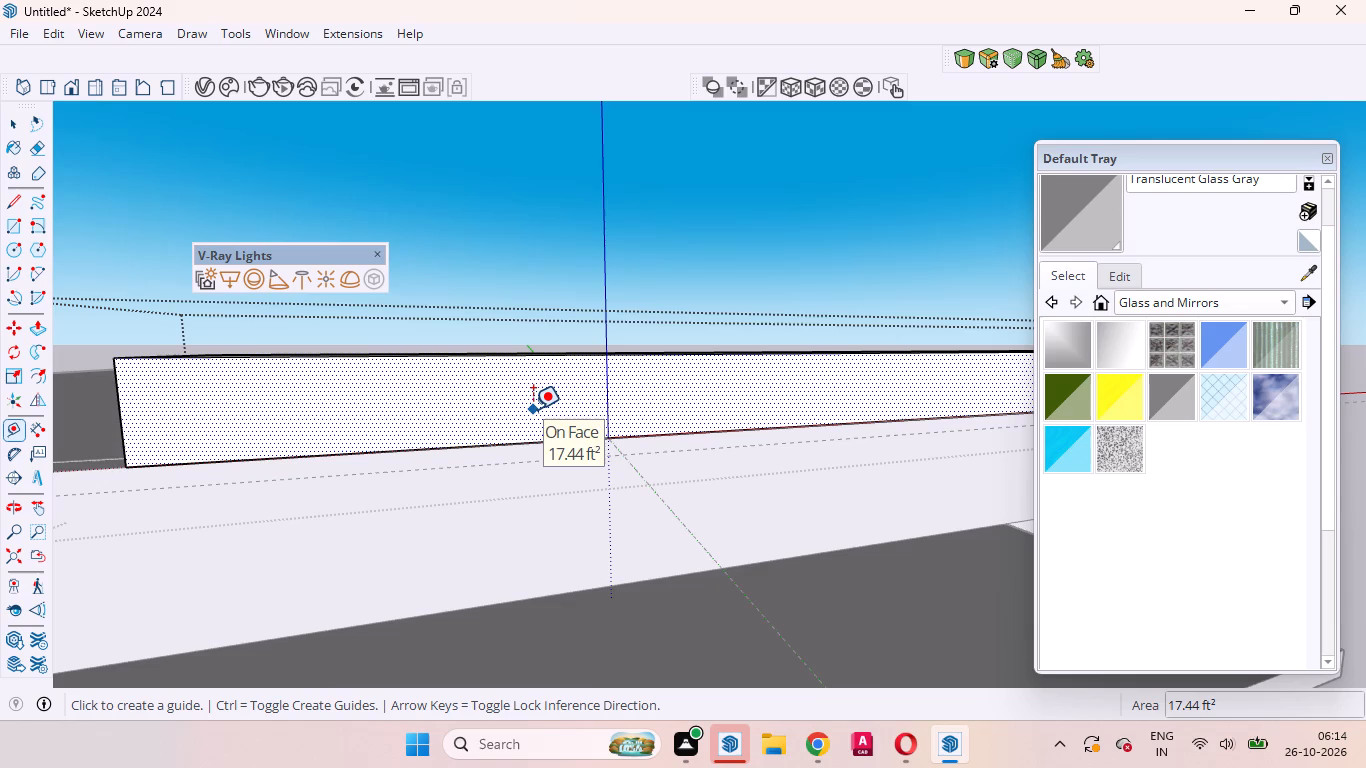
{"action": "scroll", "coordinate": [451, 349], "scroll_direction": "up", "scroll_amount": 4}
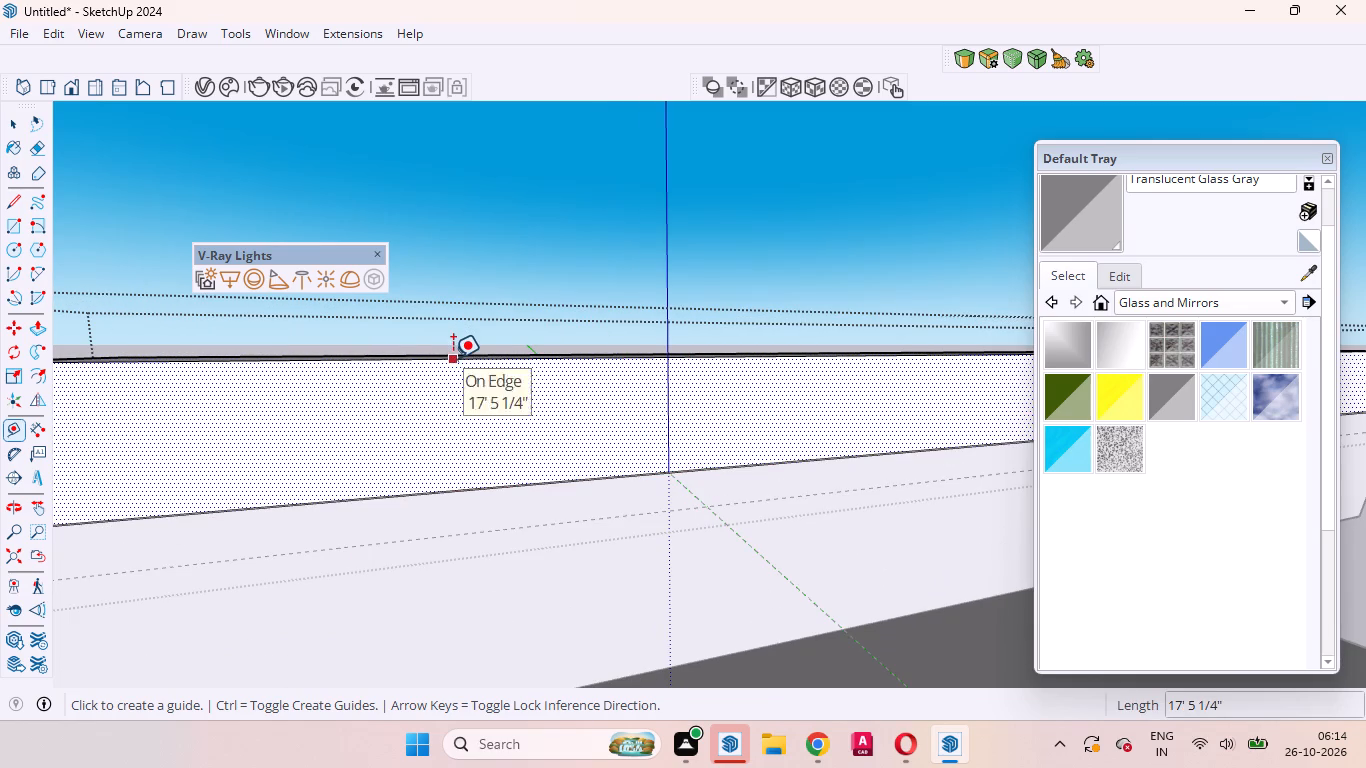
{"action": "left_click", "coordinate": [453, 358]}
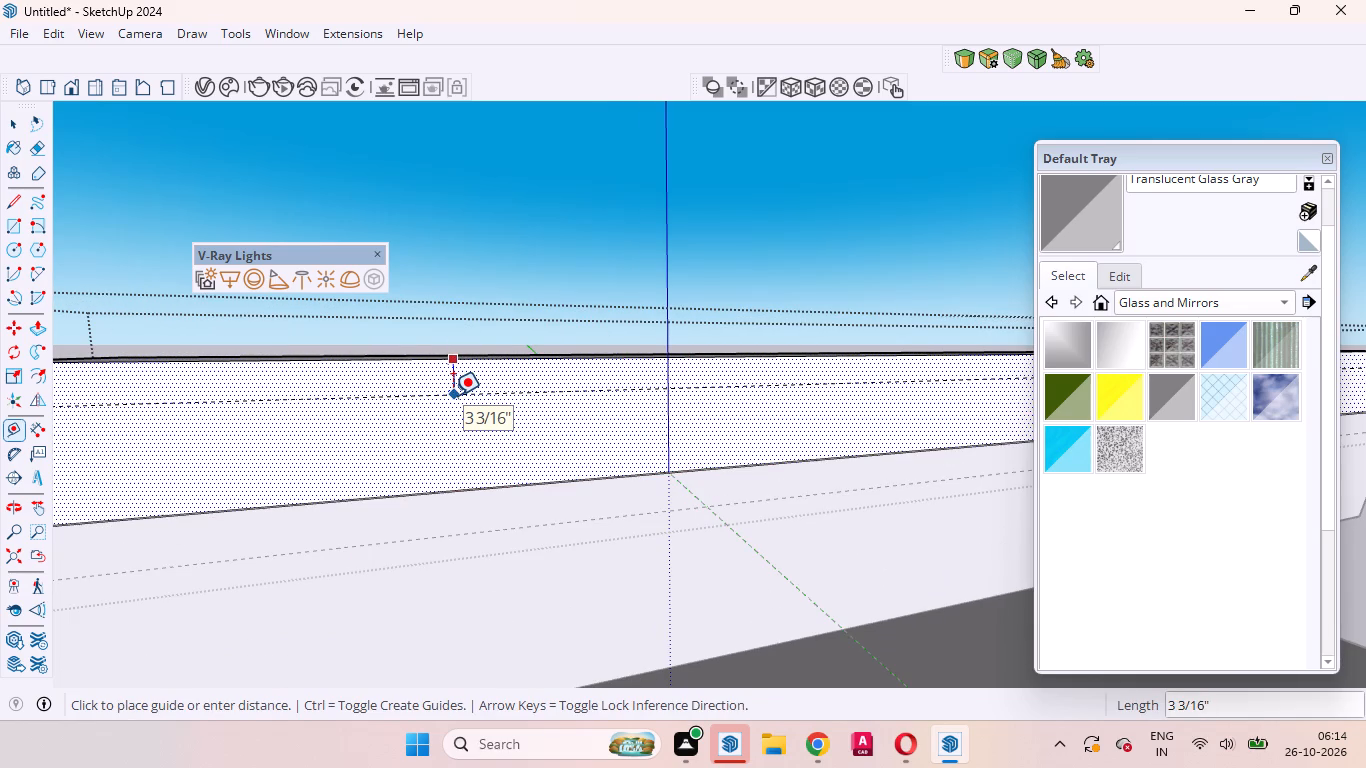
{"action": "key", "text": "3"}
{"action": "key", "text": "period"}
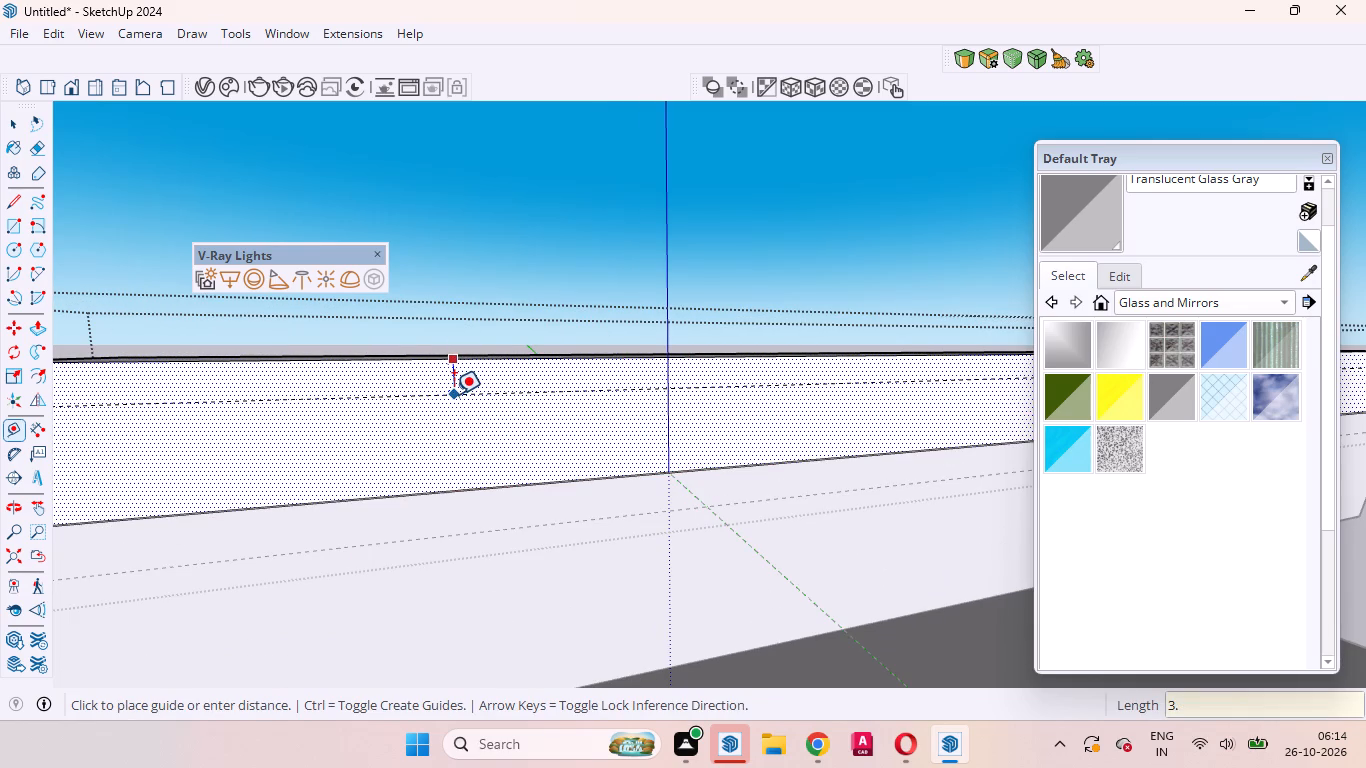
{"action": "key", "text": "5"}
{"action": "key", "text": "Return"}
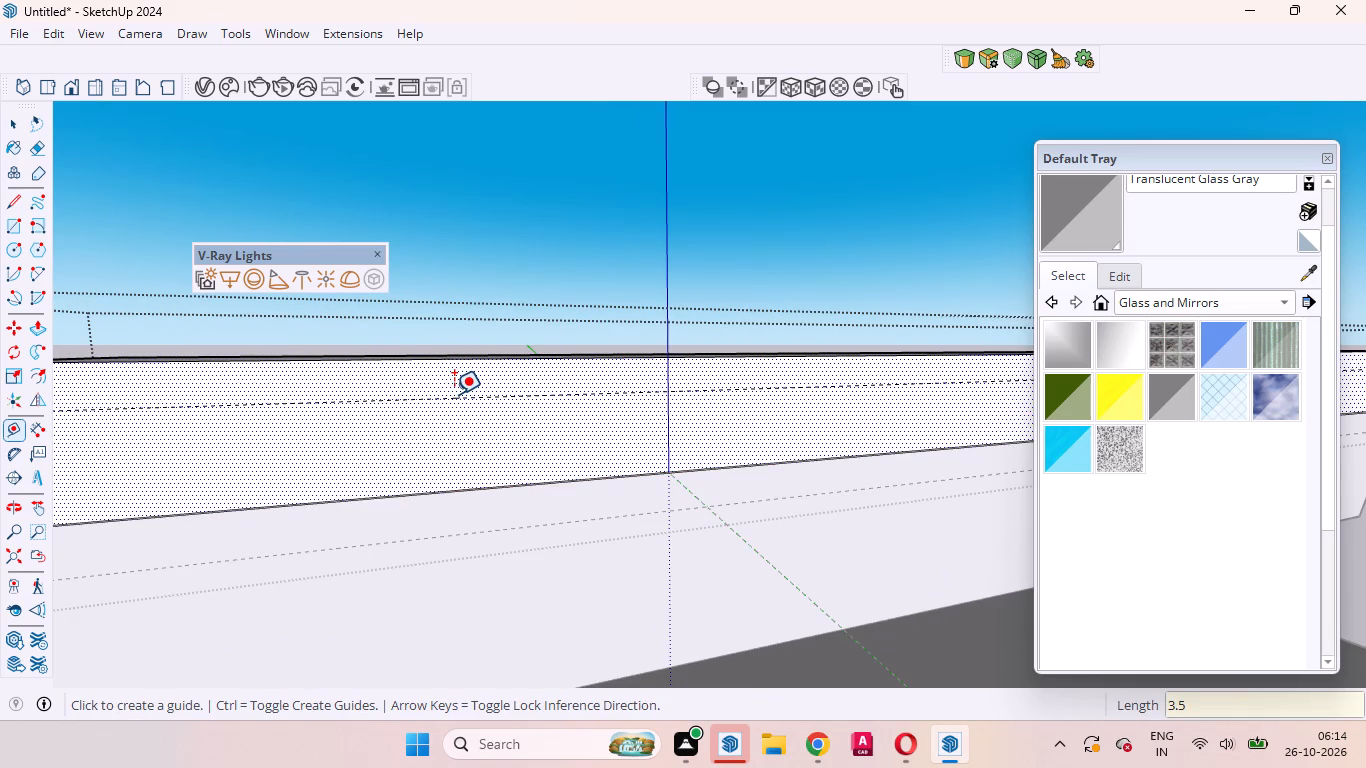
{"action": "key", "text": "space"}
{"action": "scroll", "coordinate": [528, 372], "scroll_direction": "down", "scroll_amount": 10}
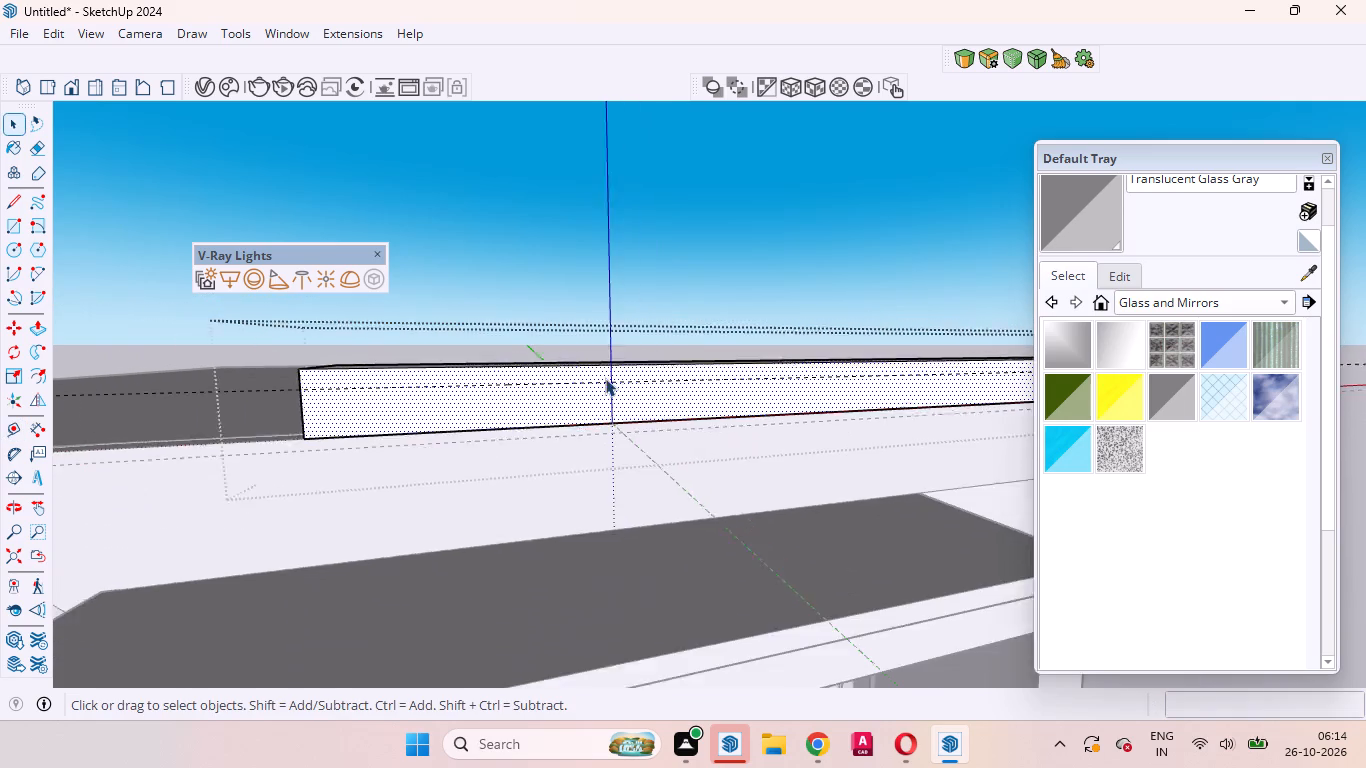
Extend the roof box's rear face 29' backward across the roof.
{"action": "middle_click_drag", "start_coordinate": [557, 405], "coordinate": [1101, 531]}
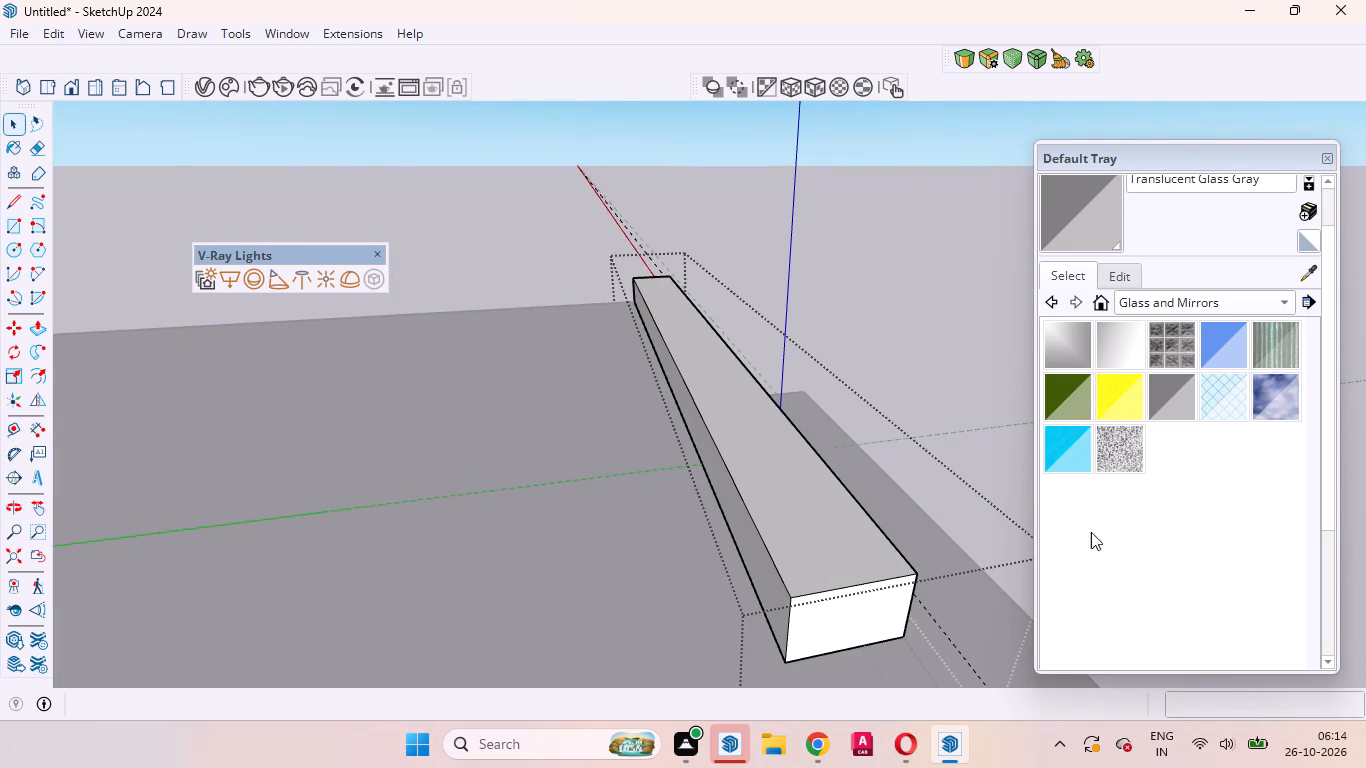
{"action": "scroll", "coordinate": [733, 553], "scroll_direction": "up", "scroll_amount": 4}
{"action": "left_click", "coordinate": [769, 548]}
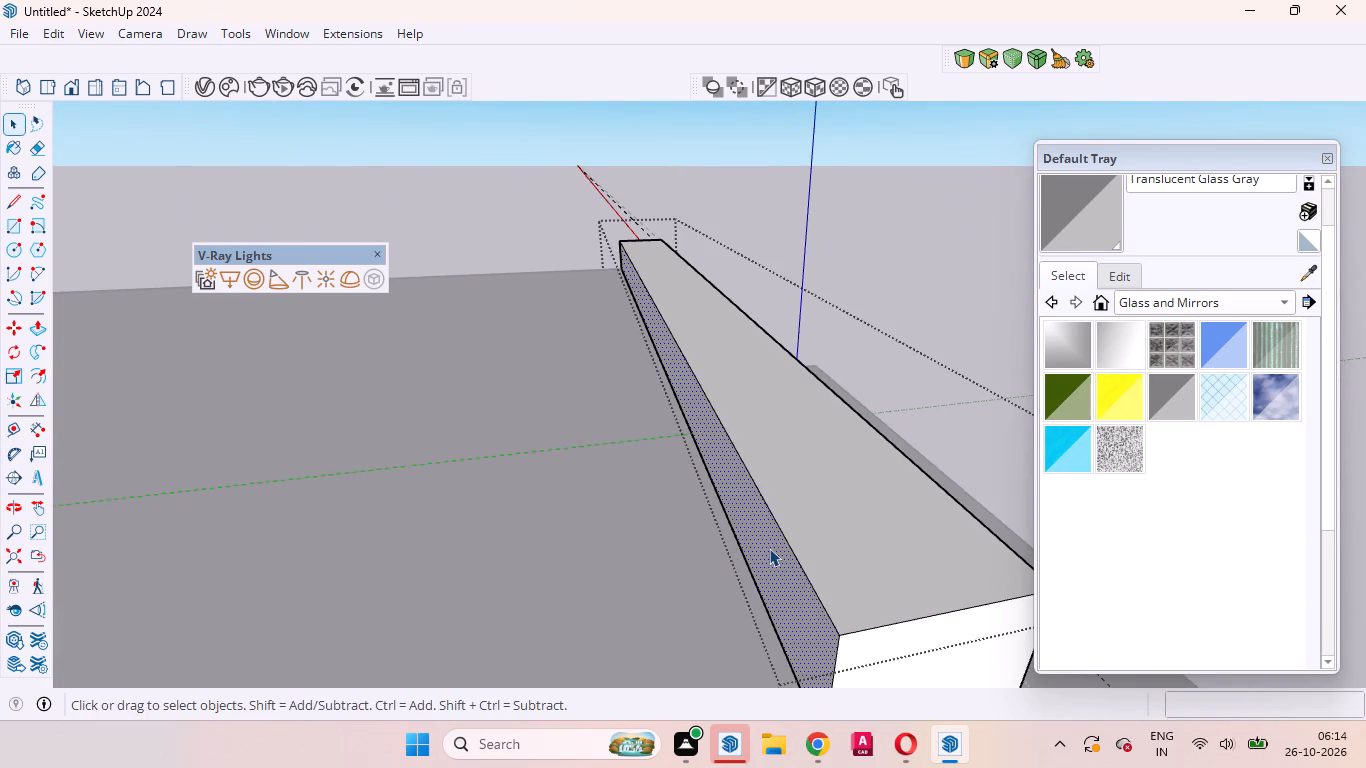
{"action": "key", "text": "p"}
{"action": "left_click", "coordinate": [769, 548]}
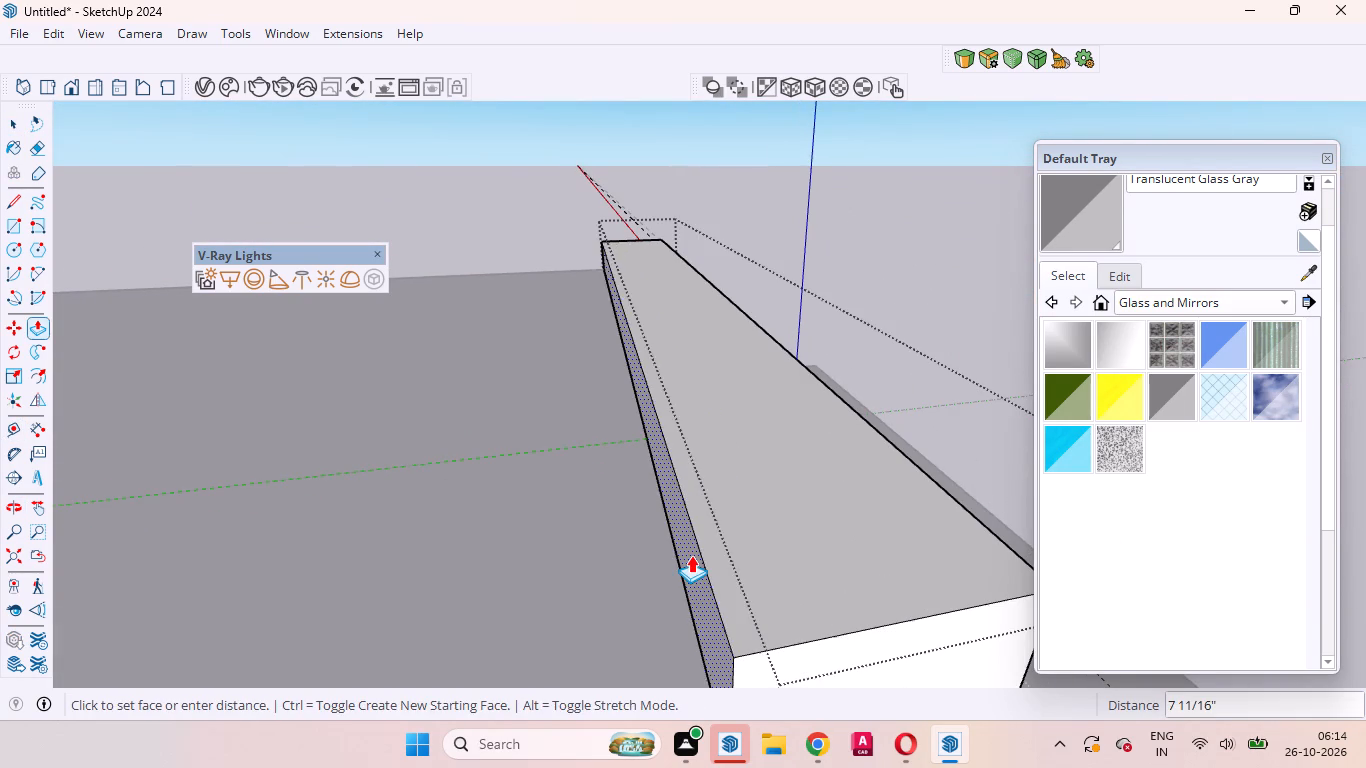
{"action": "scroll", "coordinate": [691, 555], "scroll_direction": "down", "scroll_amount": 20}
{"action": "scroll", "coordinate": [691, 555], "scroll_direction": "down", "scroll_amount": 5}
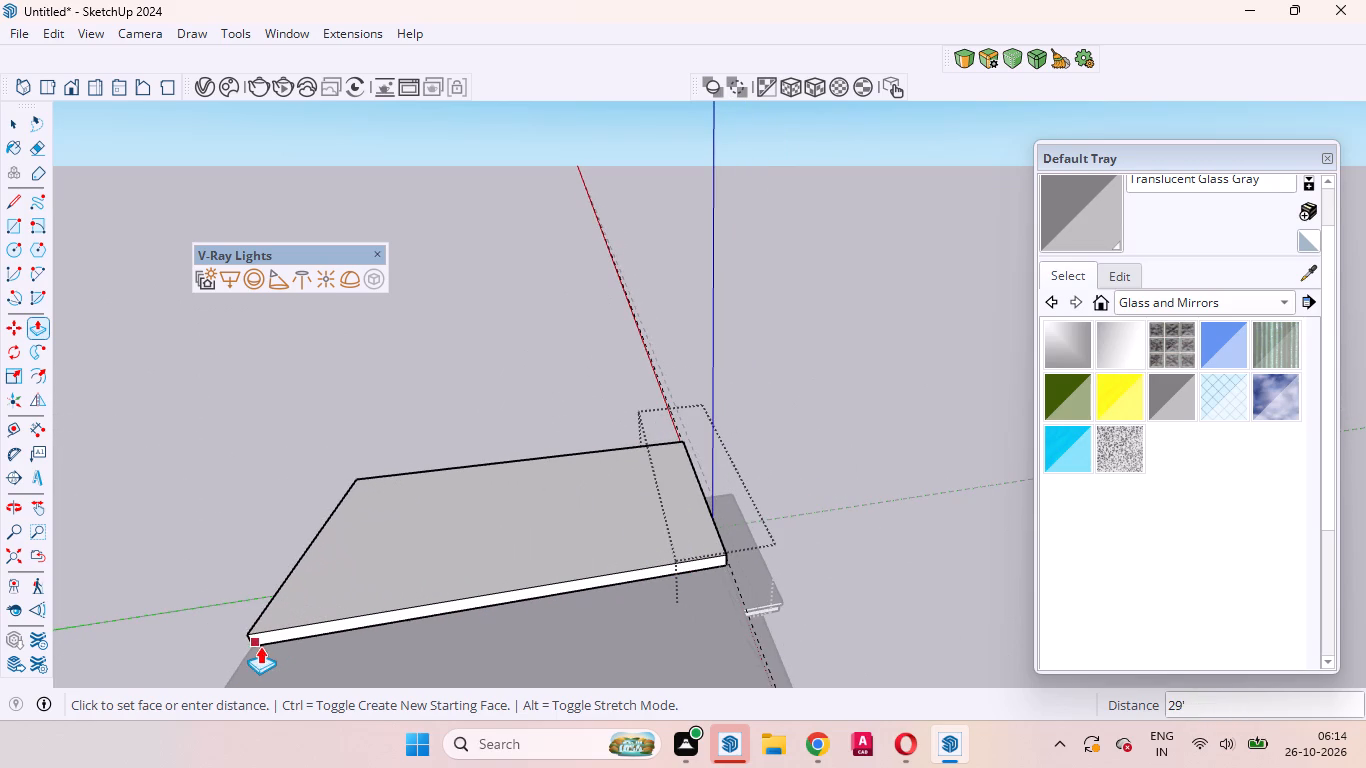
{"action": "left_click", "coordinate": [242, 659]}
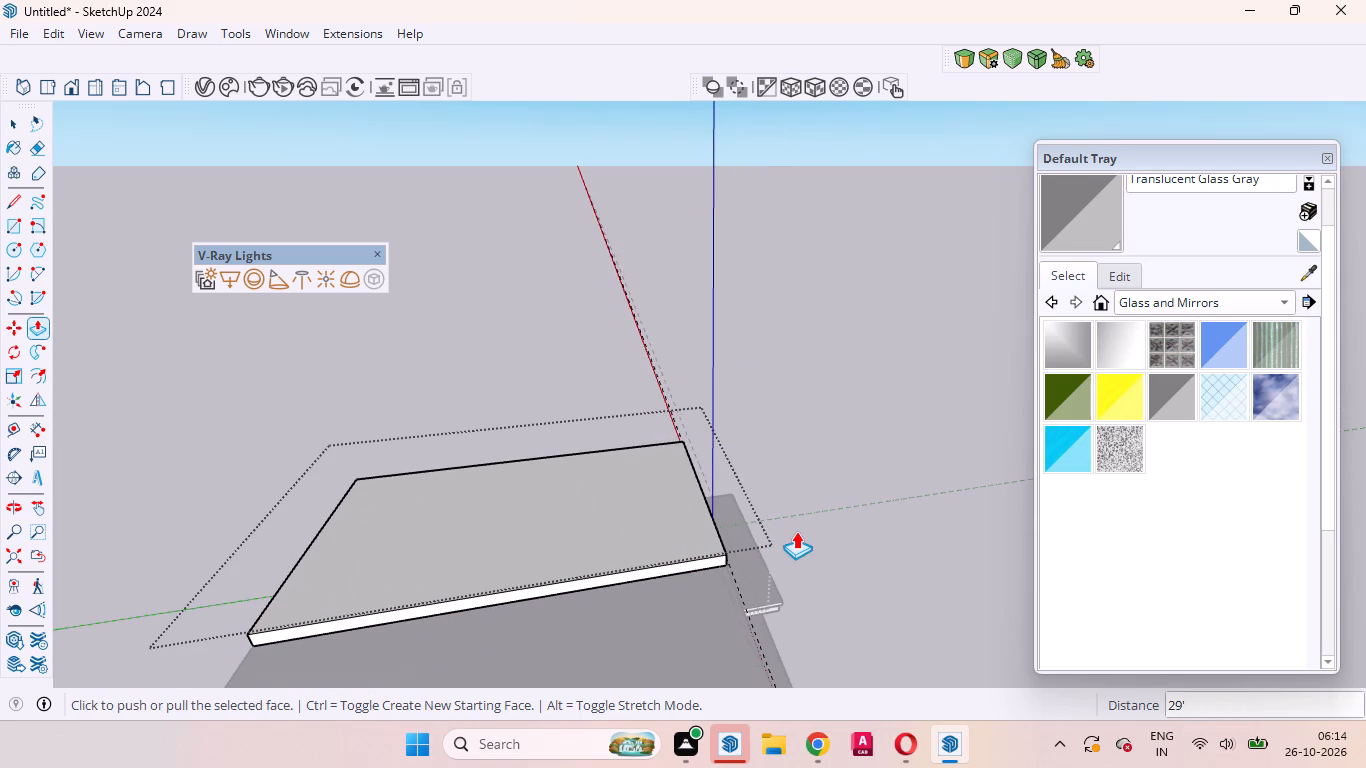
{"action": "key", "text": "space"}
Place a guide 3.5" below the top edge of the roof box's side face toward the narrow windows.
{"action": "scroll", "coordinate": [665, 572], "scroll_direction": "up", "scroll_amount": 12}
{"action": "middle_click_drag", "start_coordinate": [699, 621], "coordinate": [668, 518]}
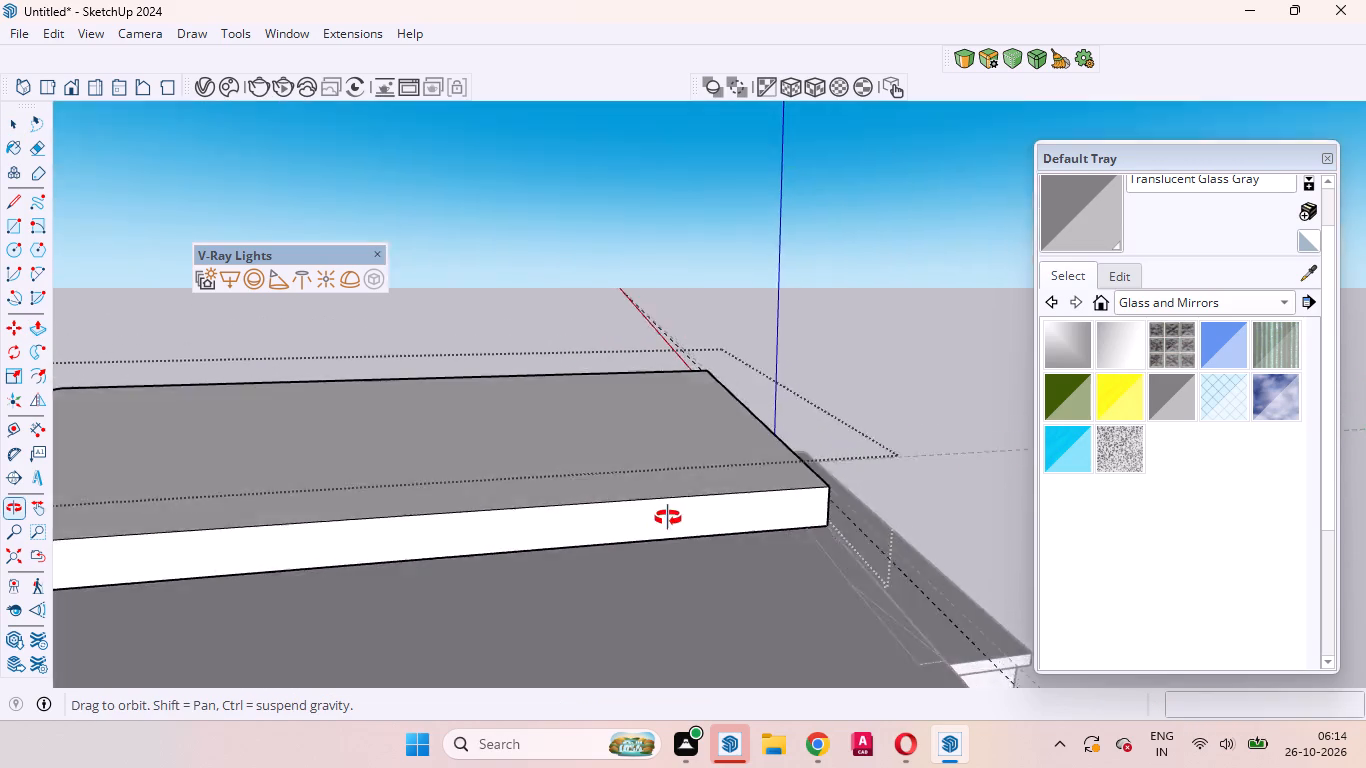
{"action": "middle_click_drag", "start_coordinate": [668, 518], "coordinate": [665, 495]}
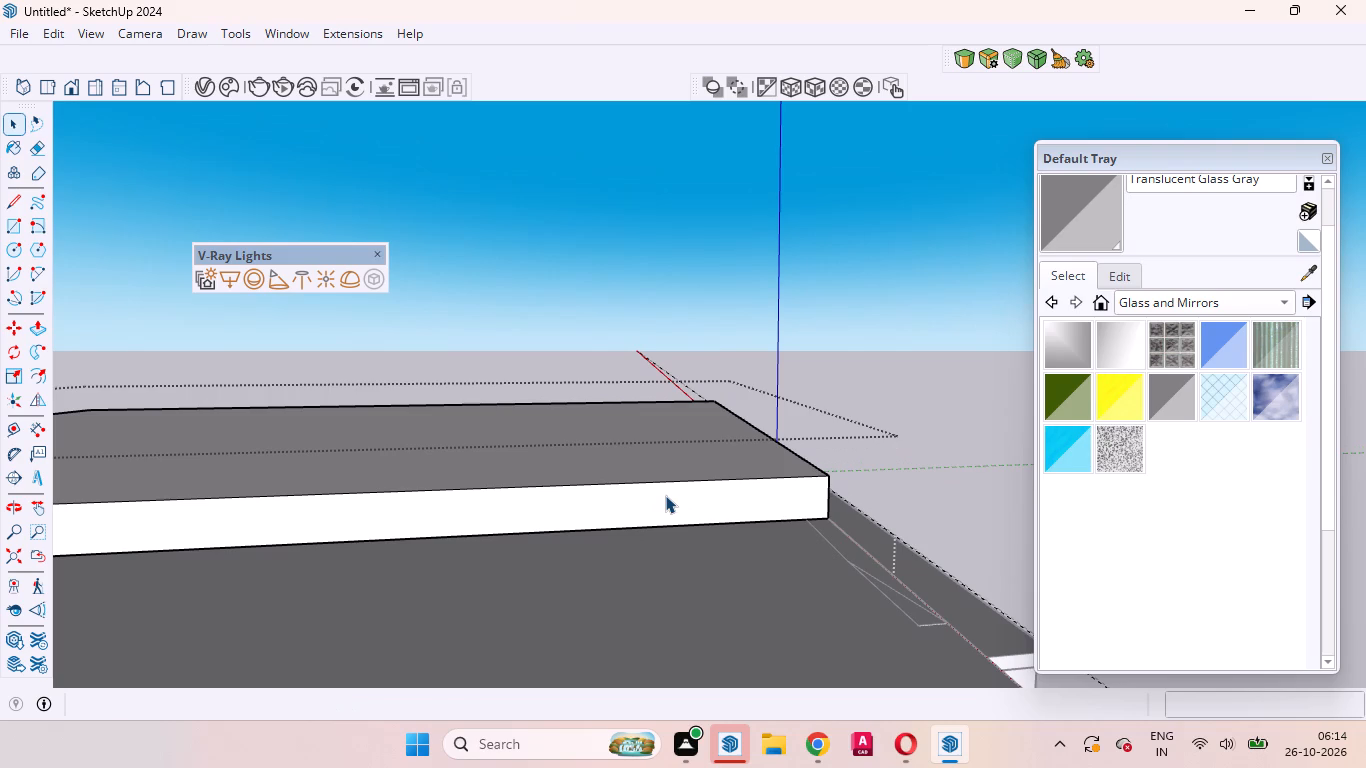
{"action": "key", "text": "t"}
{"action": "scroll", "coordinate": [666, 495], "scroll_direction": "up", "scroll_amount": 3}
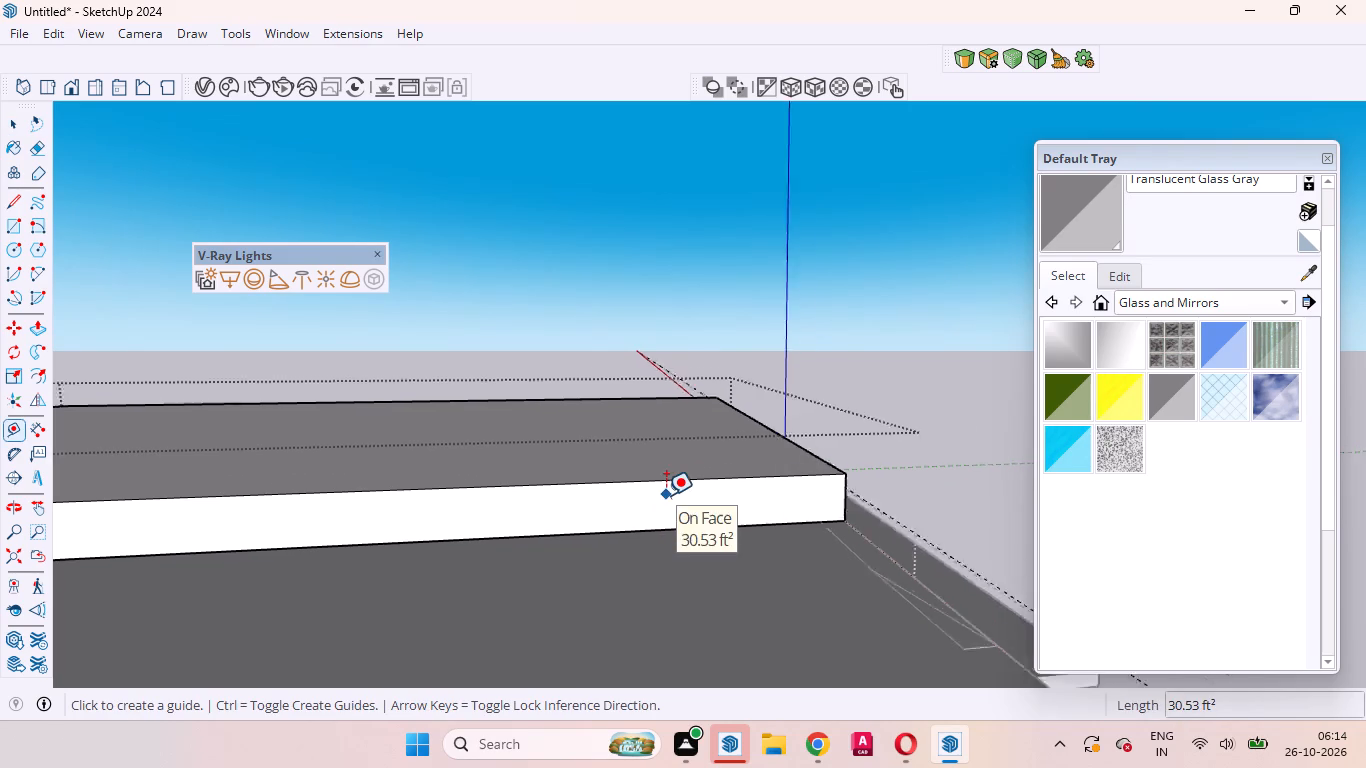
{"action": "scroll", "coordinate": [666, 495], "scroll_direction": "up", "scroll_amount": 3}
{"action": "left_click", "coordinate": [661, 473]}
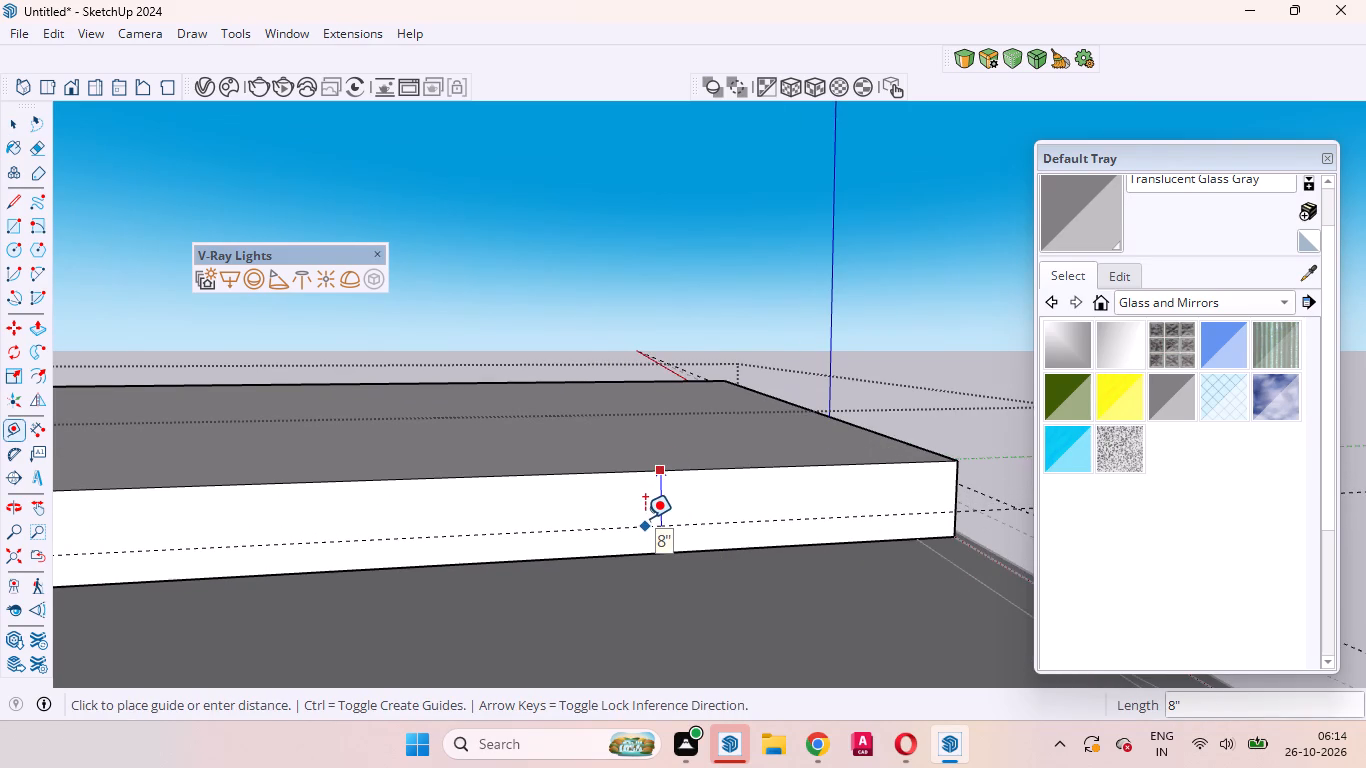
{"action": "type", "text": "3."}
{"action": "key", "text": "5"}
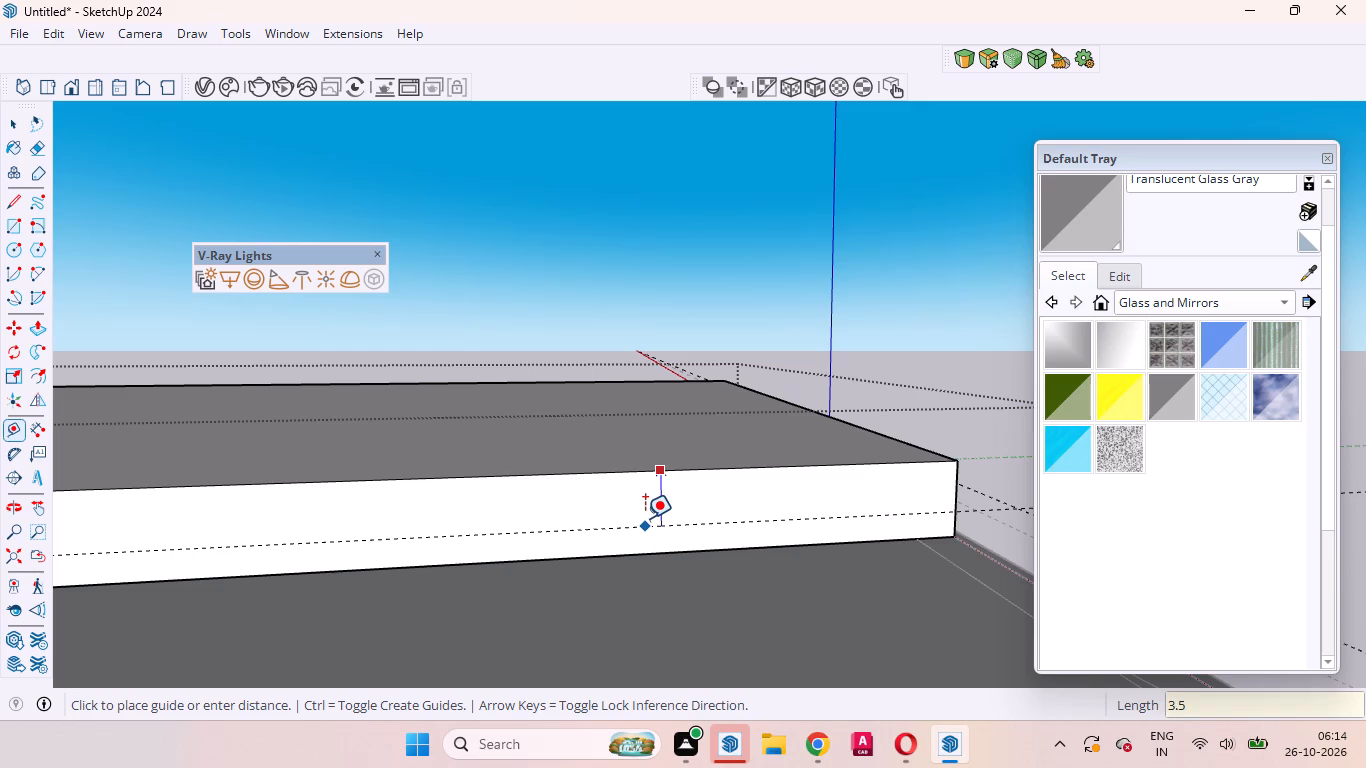
{"action": "key", "text": "Return"}
{"action": "key", "text": "space"}
Draw a 3 1/2" by 17' 5 1/4" rectangle on the box's front face, from the guide up to the top edge.
{"action": "scroll", "coordinate": [638, 510], "scroll_direction": "down", "scroll_amount": 5}
{"action": "scroll", "coordinate": [700, 486], "scroll_direction": "up", "scroll_amount": 1}
{"action": "middle_click_drag", "start_coordinate": [700, 486], "coordinate": [211, 475]}
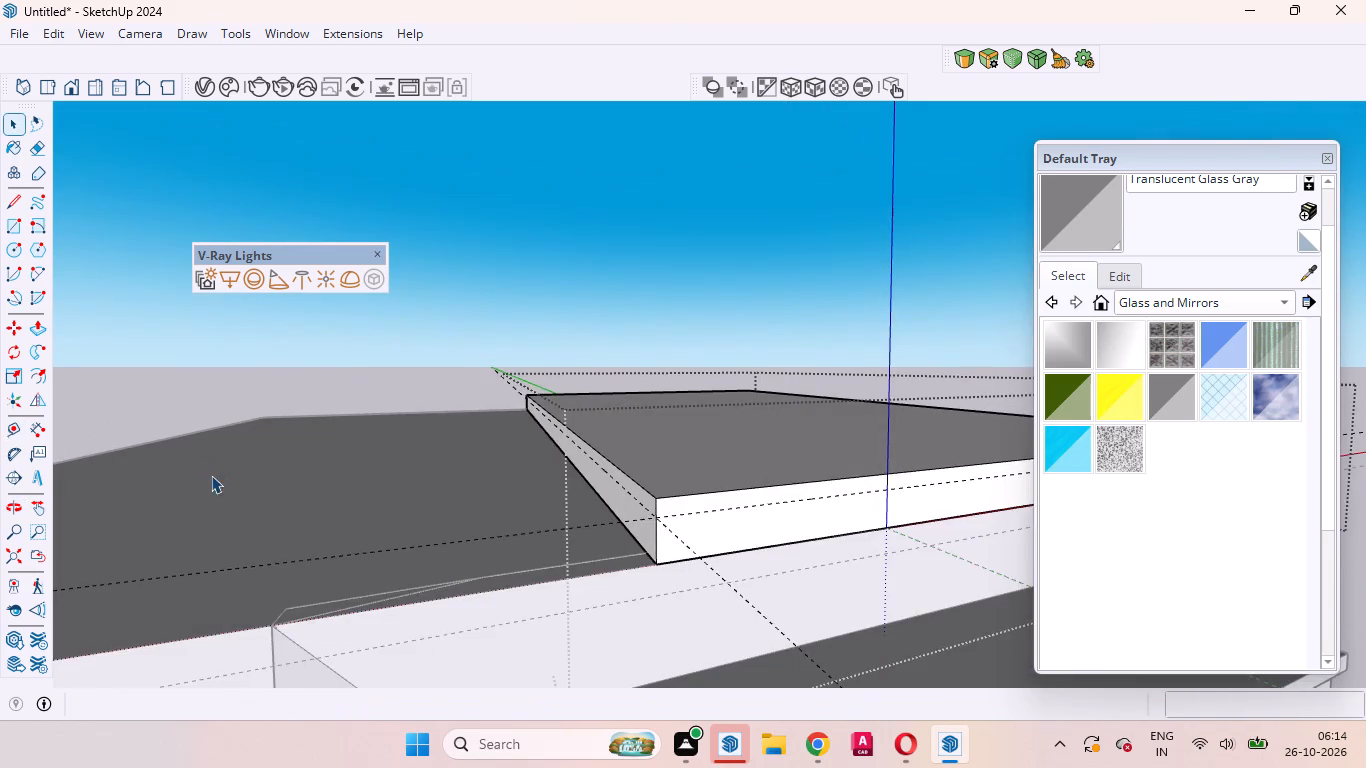
{"action": "scroll", "coordinate": [247, 477], "scroll_direction": "down", "scroll_amount": 6}
{"action": "scroll", "coordinate": [835, 482], "scroll_direction": "up", "scroll_amount": 9}
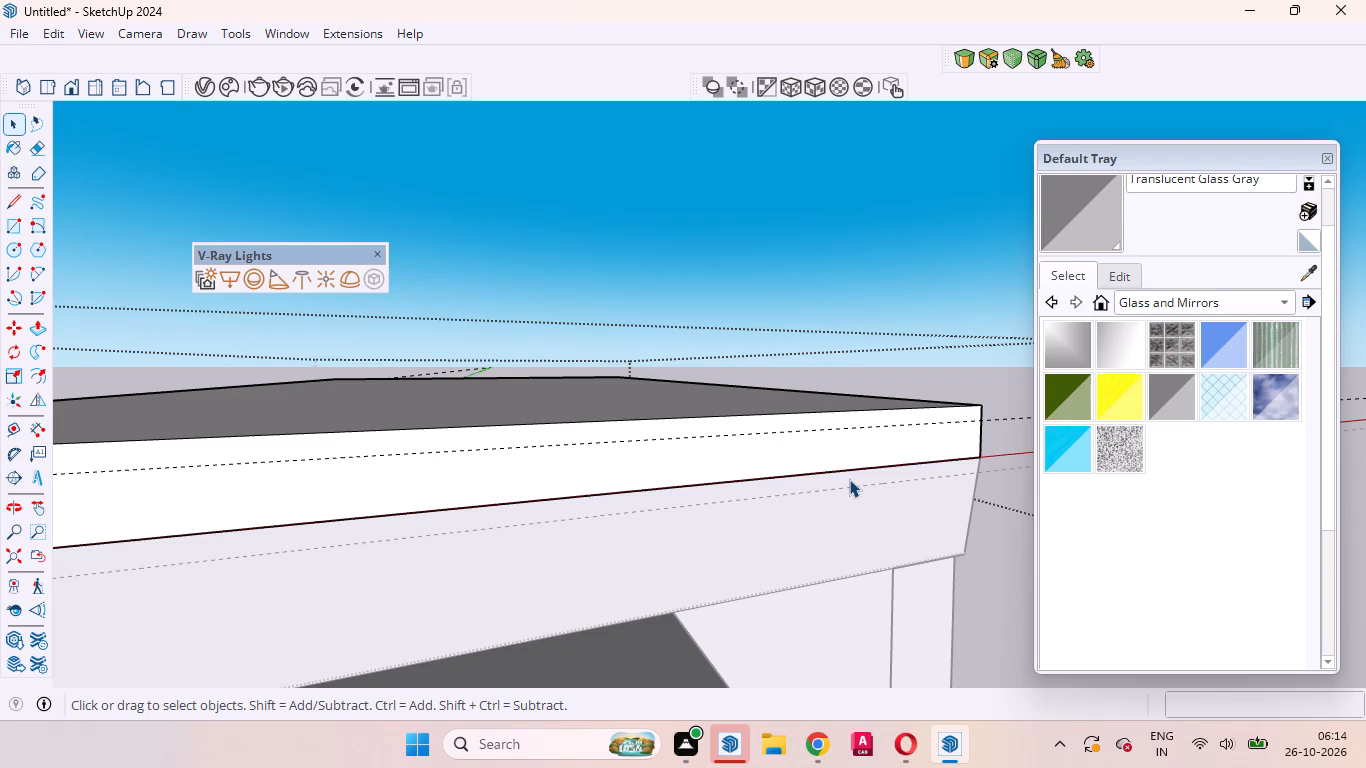
{"action": "left_click", "coordinate": [805, 460]}
{"action": "scroll", "coordinate": [831, 447], "scroll_direction": "down", "scroll_amount": 10}
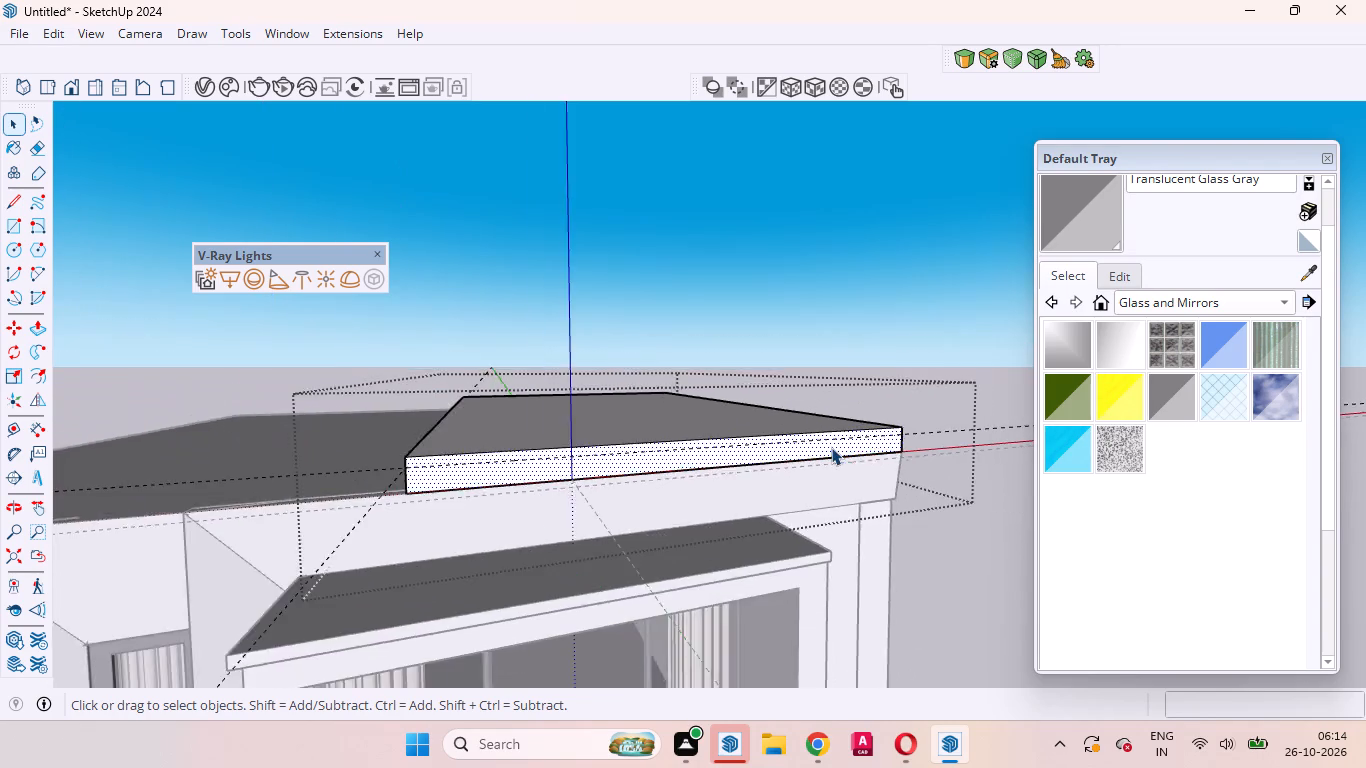
{"action": "scroll", "coordinate": [831, 447], "scroll_direction": "down", "scroll_amount": 4}
{"action": "scroll", "coordinate": [642, 452], "scroll_direction": "up", "scroll_amount": 14}
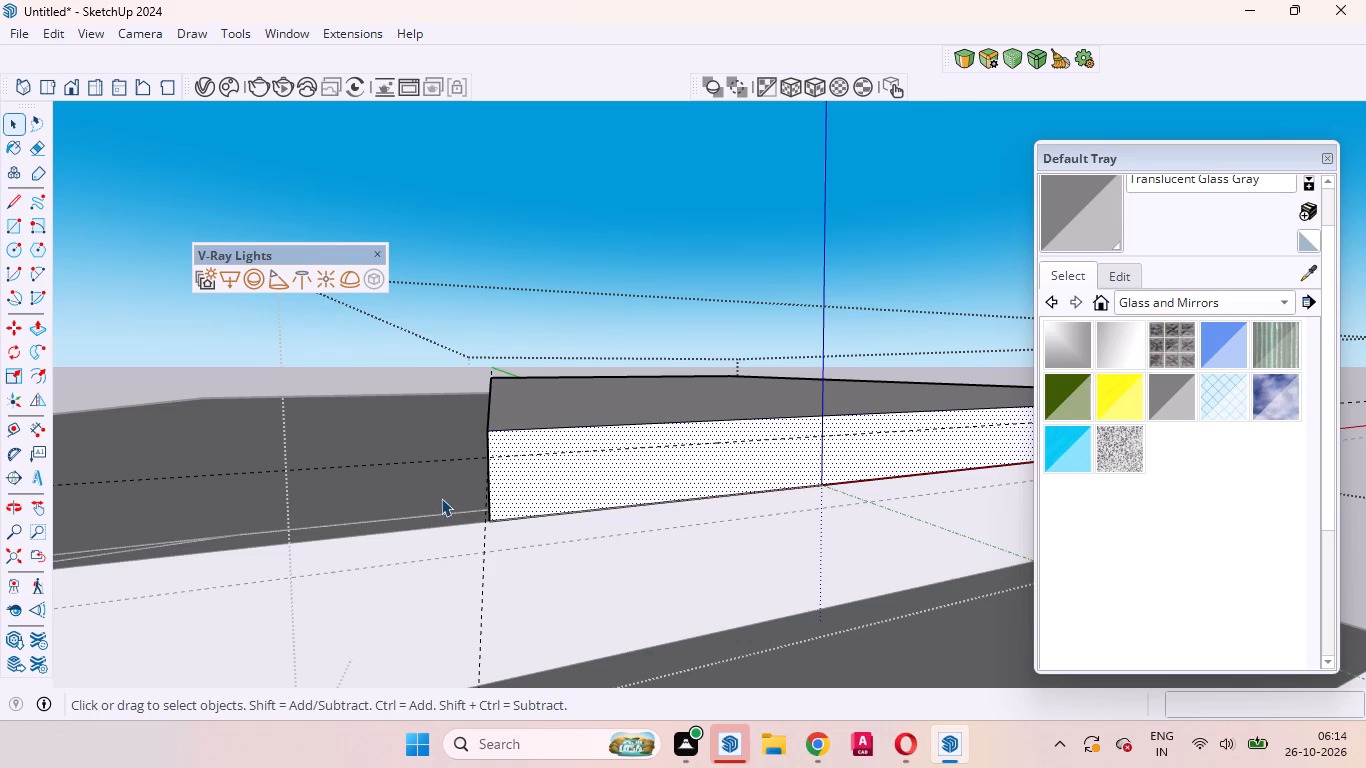
{"action": "scroll", "coordinate": [557, 454], "scroll_direction": "up", "scroll_amount": 9}
{"action": "middle_click_drag", "start_coordinate": [491, 474], "coordinate": [446, 411]}
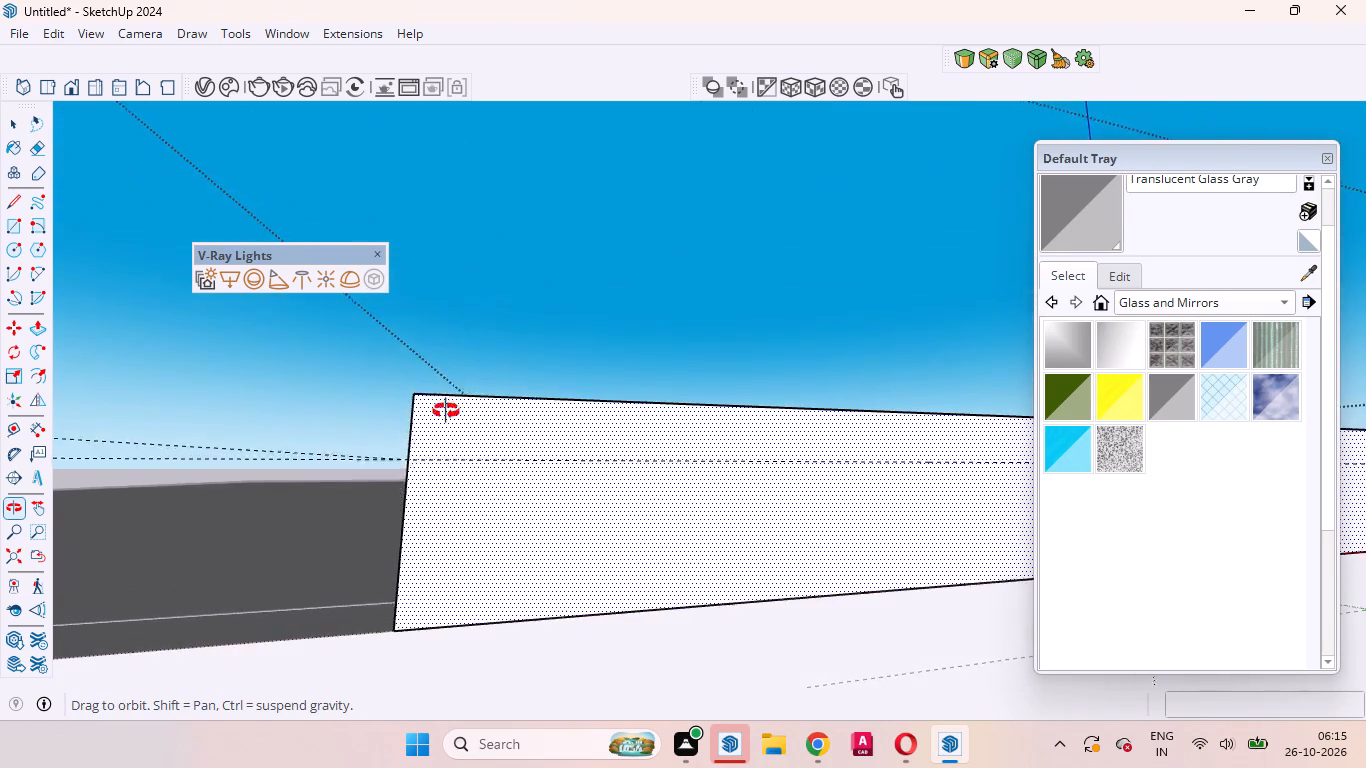
{"action": "middle_click_drag", "start_coordinate": [446, 411], "coordinate": [444, 481]}
{"action": "key", "text": "r"}
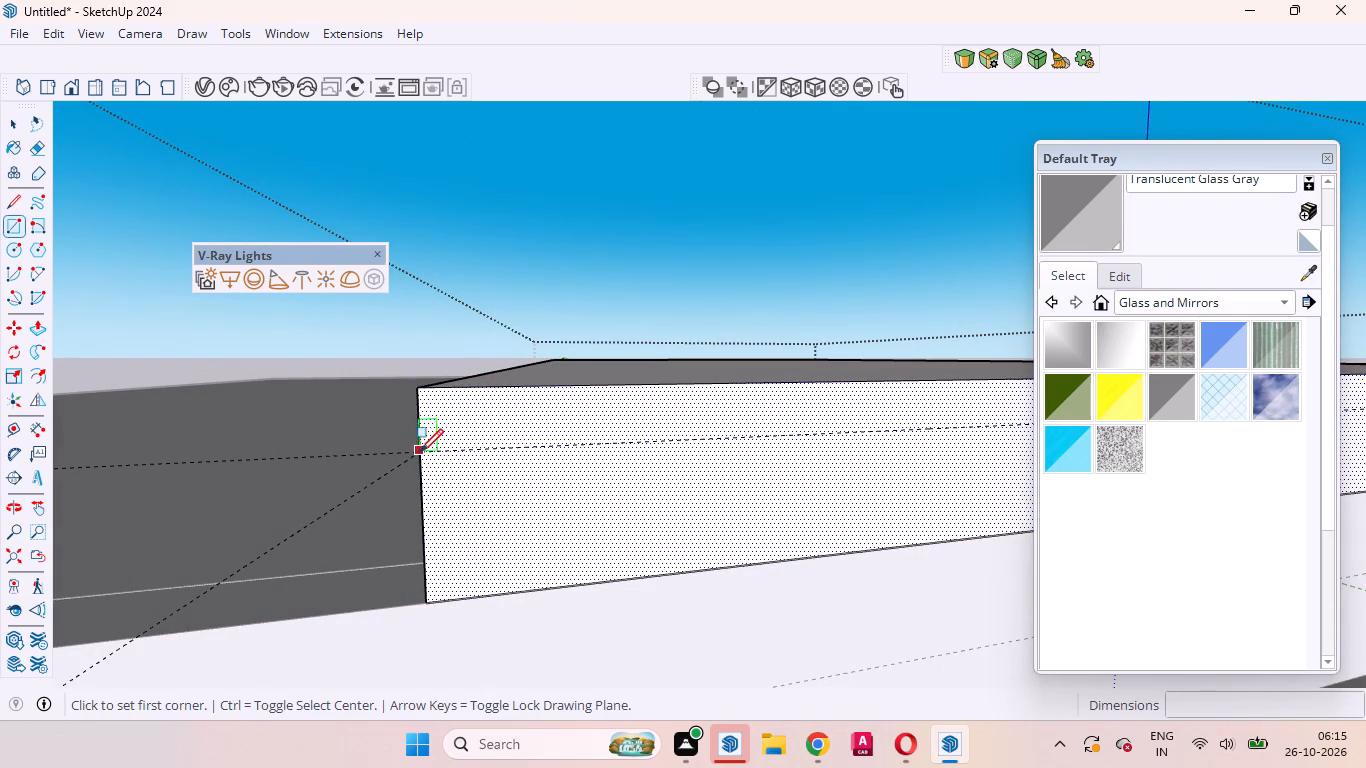
{"action": "left_click", "coordinate": [423, 452]}
{"action": "scroll", "coordinate": [413, 432], "scroll_direction": "down", "scroll_amount": 17}
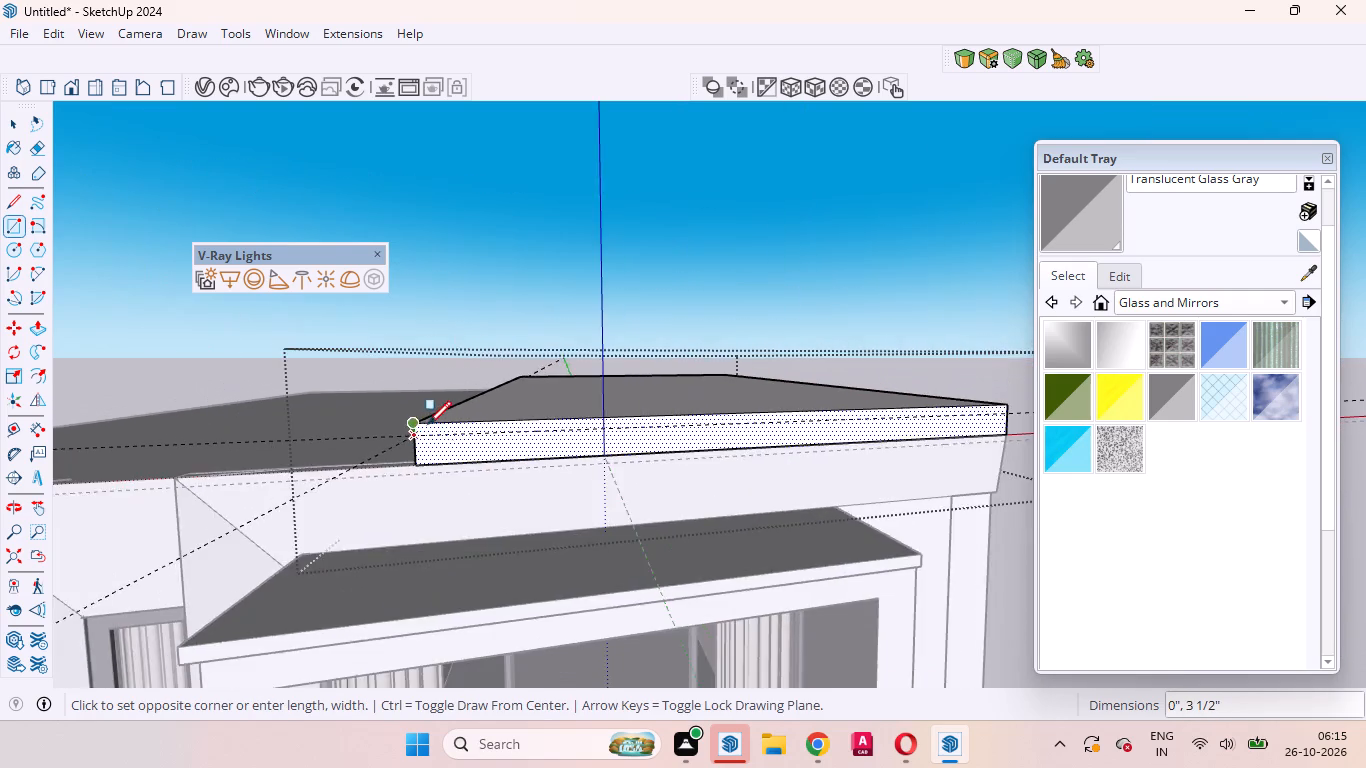
{"action": "scroll", "coordinate": [428, 424], "scroll_direction": "down", "scroll_amount": 3}
{"action": "scroll", "coordinate": [832, 420], "scroll_direction": "up", "scroll_amount": 7}
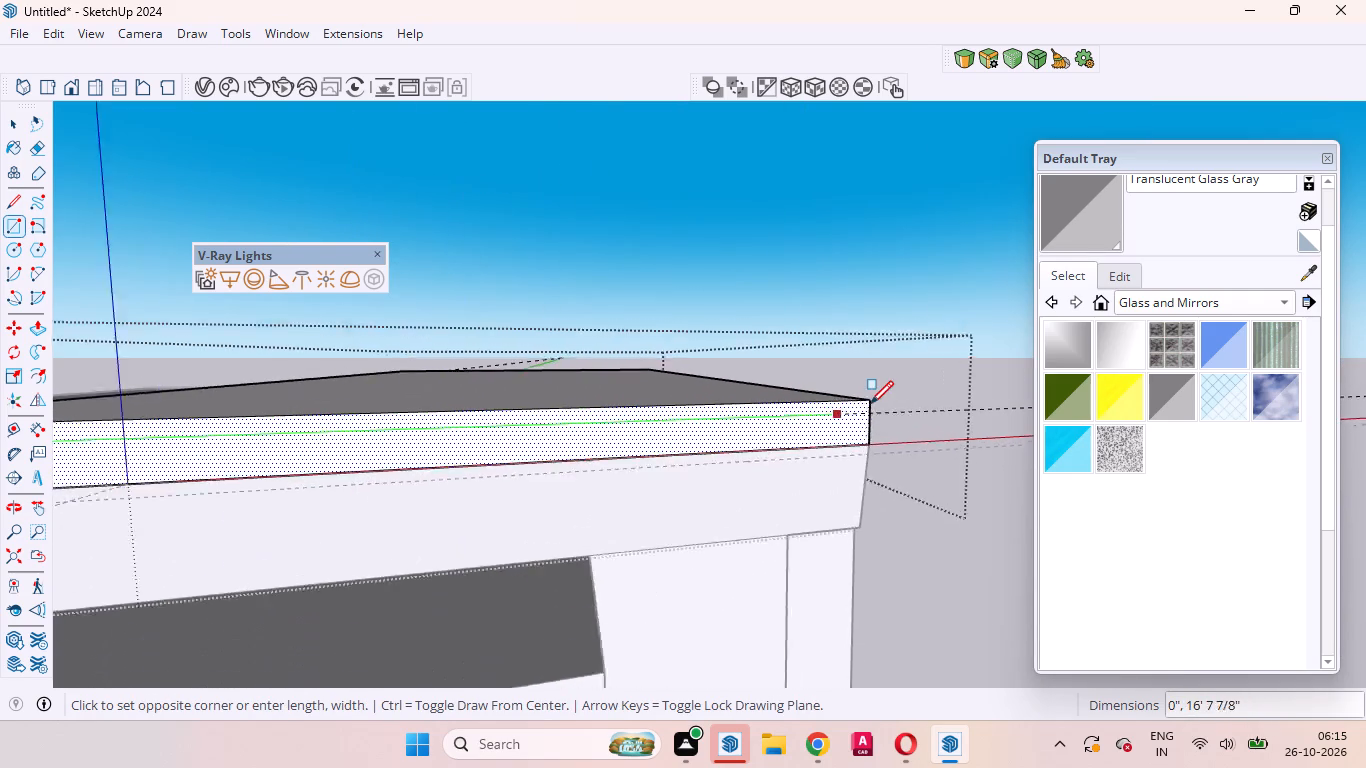
{"action": "scroll", "coordinate": [870, 404], "scroll_direction": "up", "scroll_amount": 8}
{"action": "scroll", "coordinate": [827, 403], "scroll_direction": "down", "scroll_amount": 4}
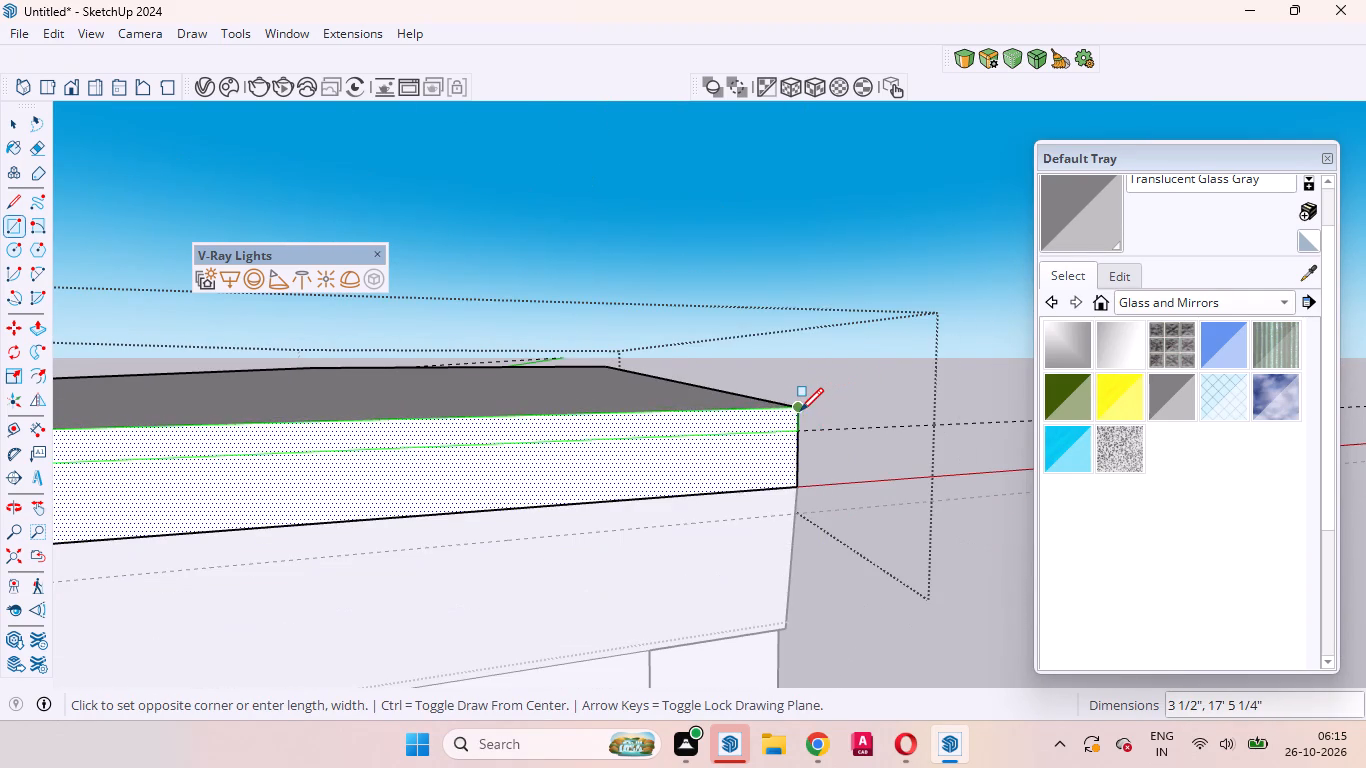
{"action": "left_click", "coordinate": [797, 411]}
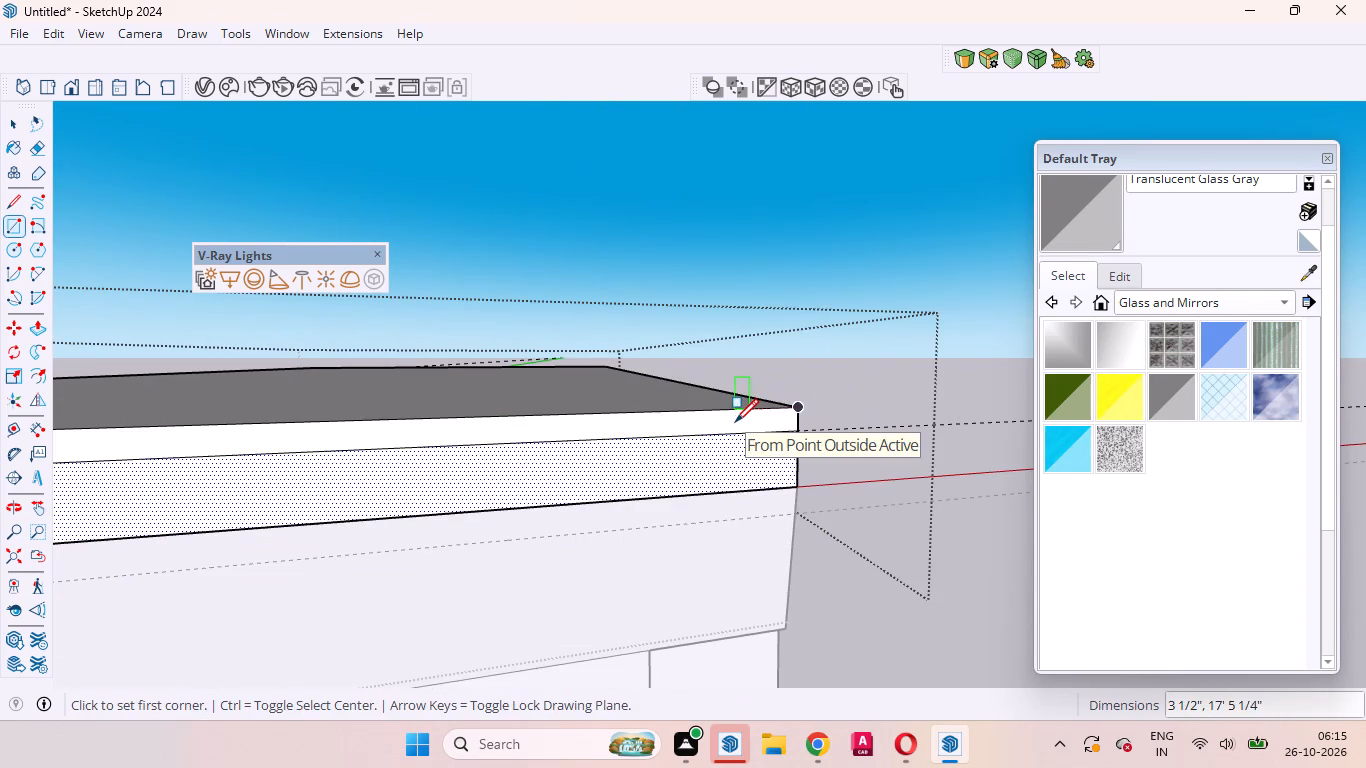
{"action": "key", "text": "space"}
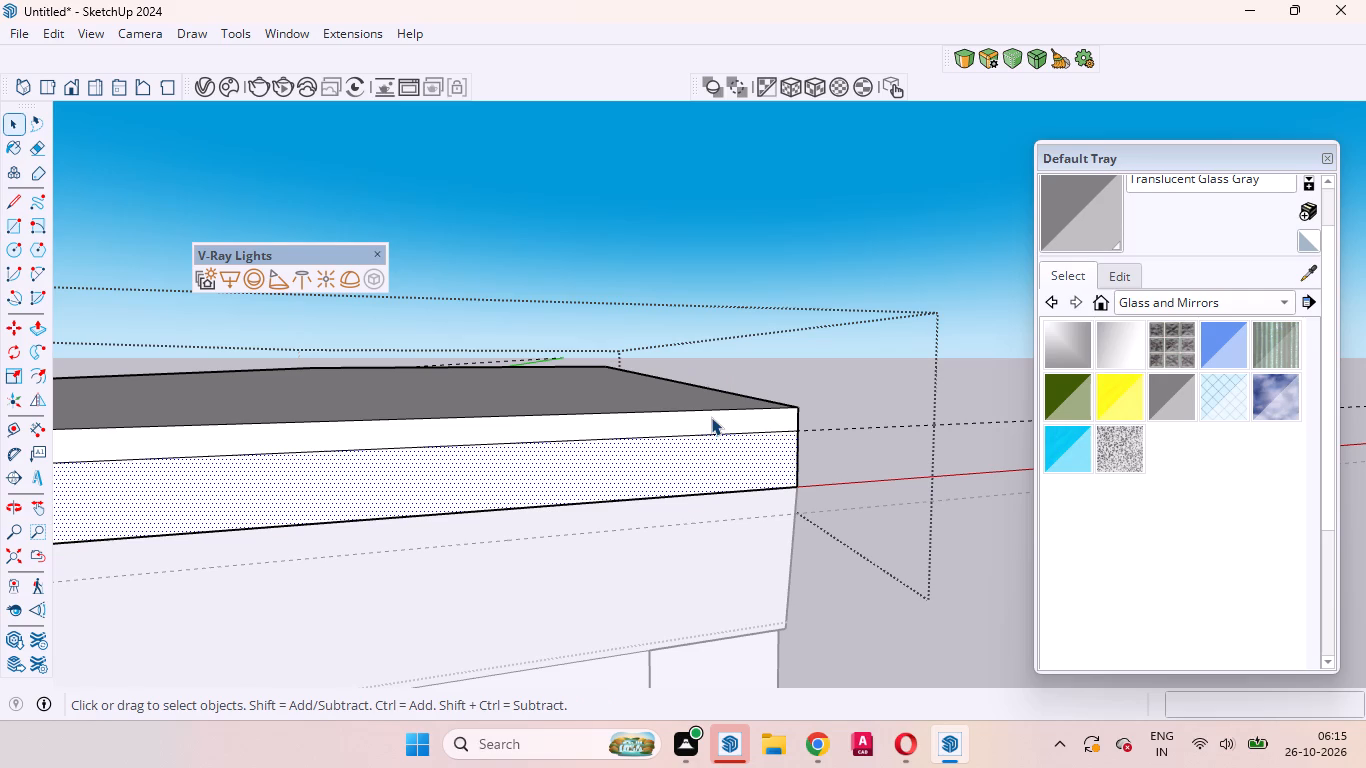
Extrude the front face's upper strip outward 2" to form a projecting lip.
{"action": "left_click", "coordinate": [711, 416]}
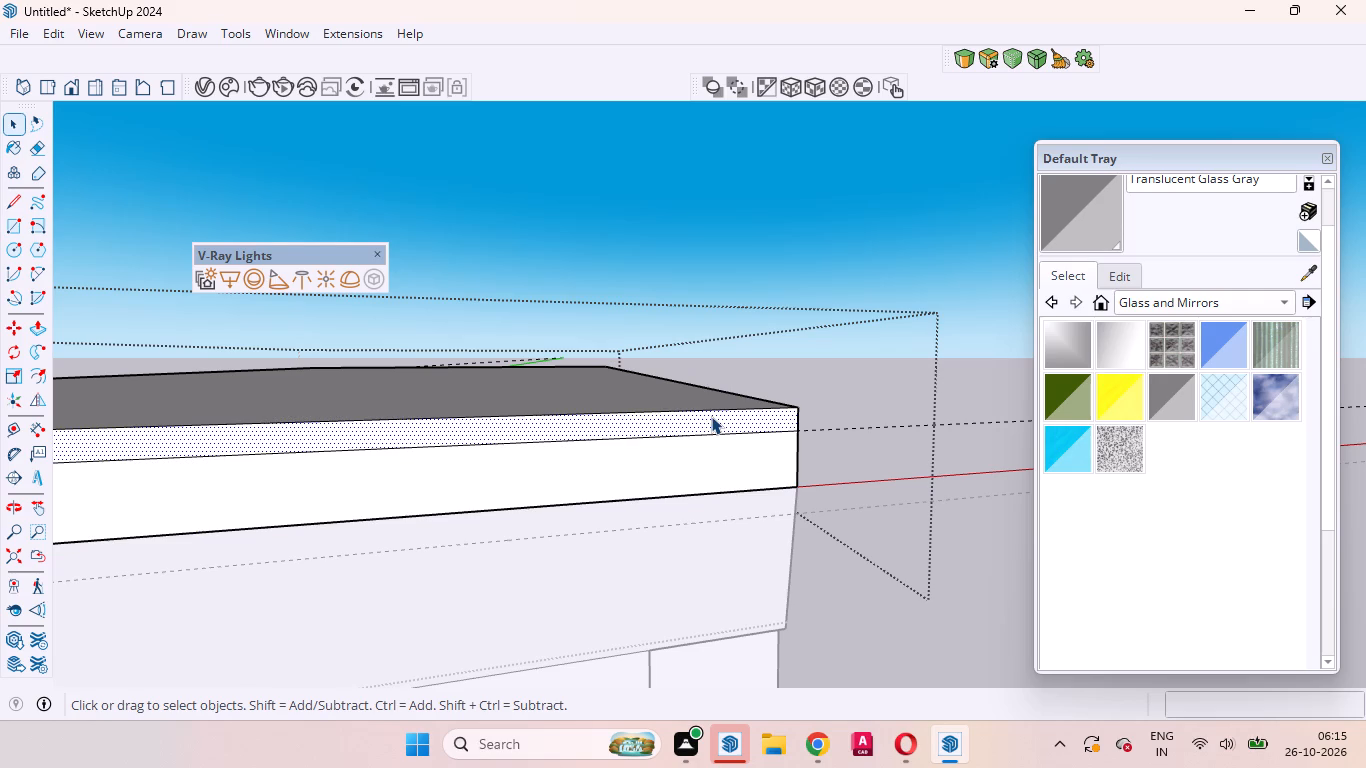
{"action": "key", "text": "p"}
{"action": "left_click_drag", "start_coordinate": [711, 416], "coordinate": [743, 460]}
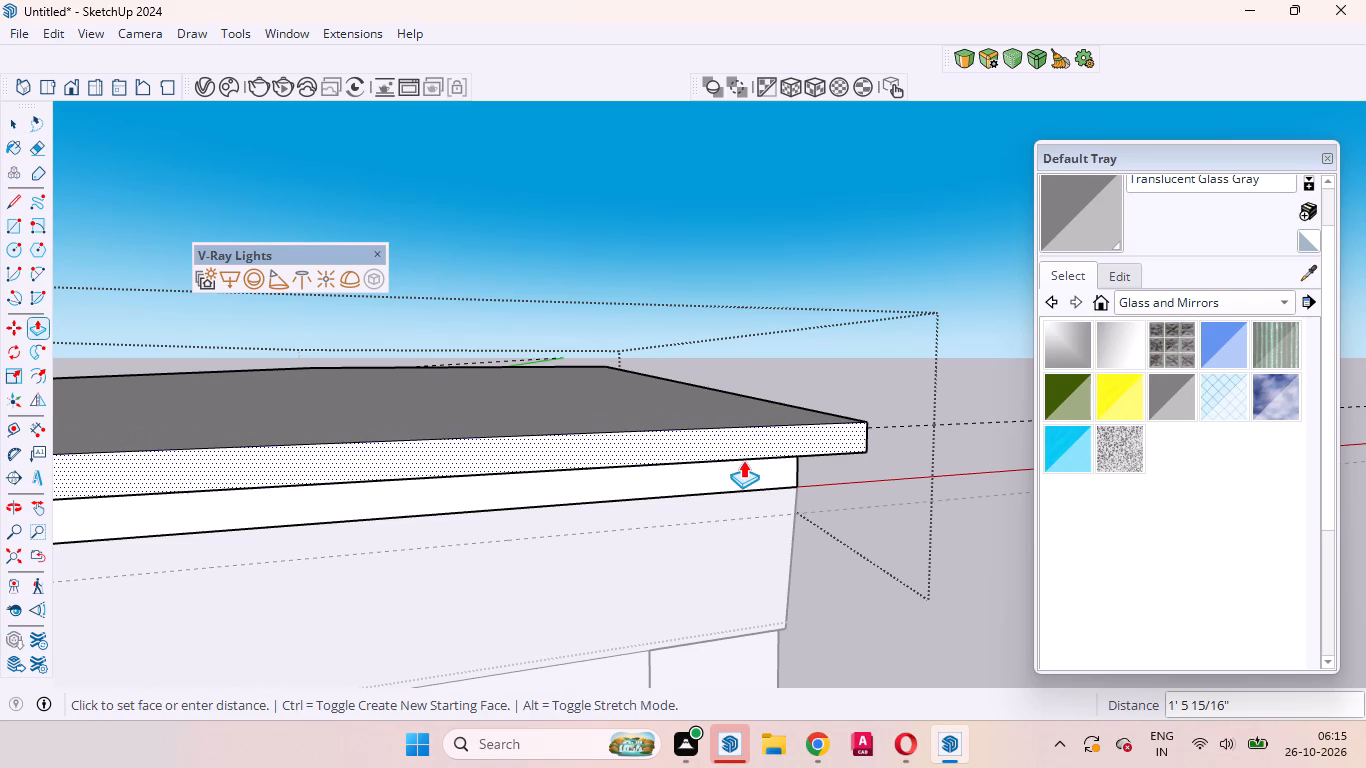
{"action": "left_click_drag", "start_coordinate": [743, 460], "coordinate": [743, 461]}
{"action": "key", "text": "2"}
{"action": "key", "text": "Return"}
{"action": "key", "text": "space"}
Draw a 3 1/2" by 30' 8 5/16" rectangle on the side face, from the guide to the top edge and including the front lip's end.
{"action": "scroll", "coordinate": [813, 456], "scroll_direction": "down", "scroll_amount": 2}
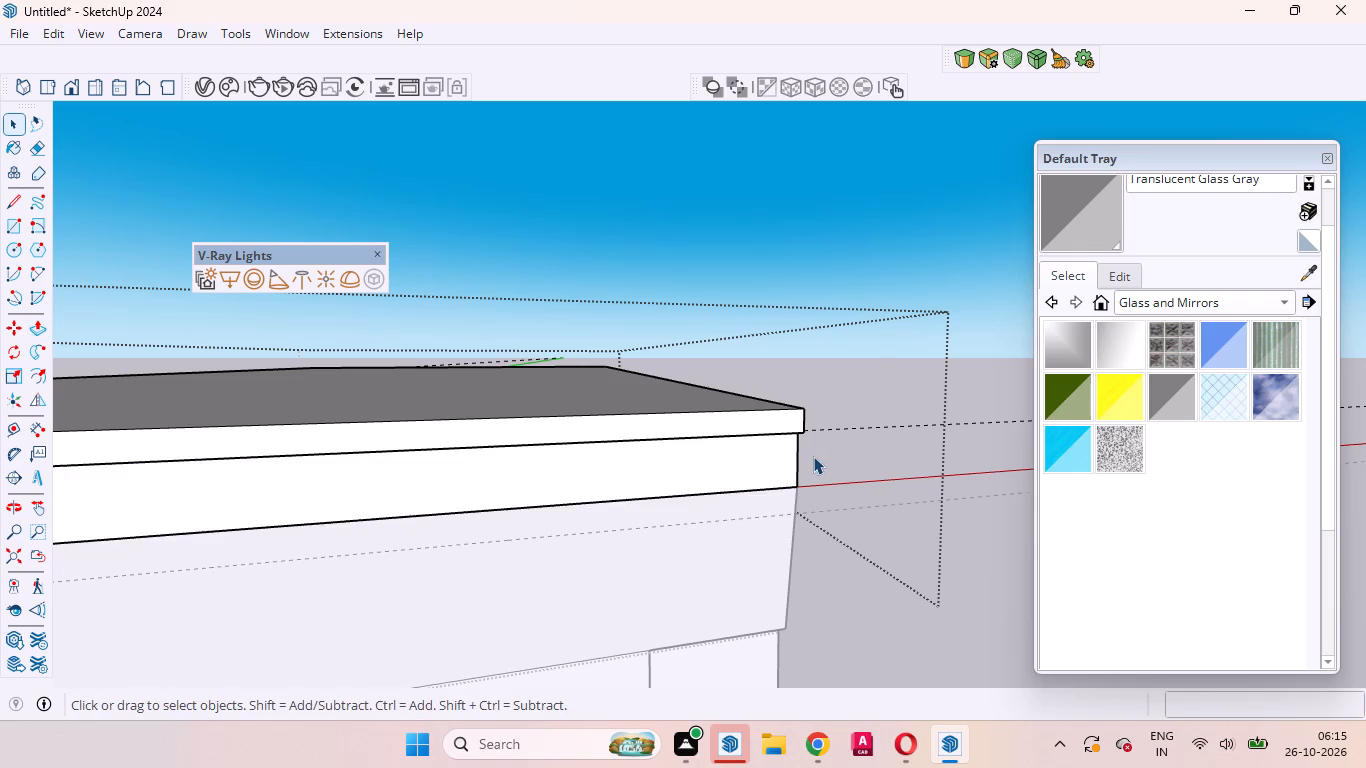
{"action": "scroll", "coordinate": [813, 456], "scroll_direction": "down", "scroll_amount": 8}
{"action": "scroll", "coordinate": [524, 440], "scroll_direction": "up", "scroll_amount": 10}
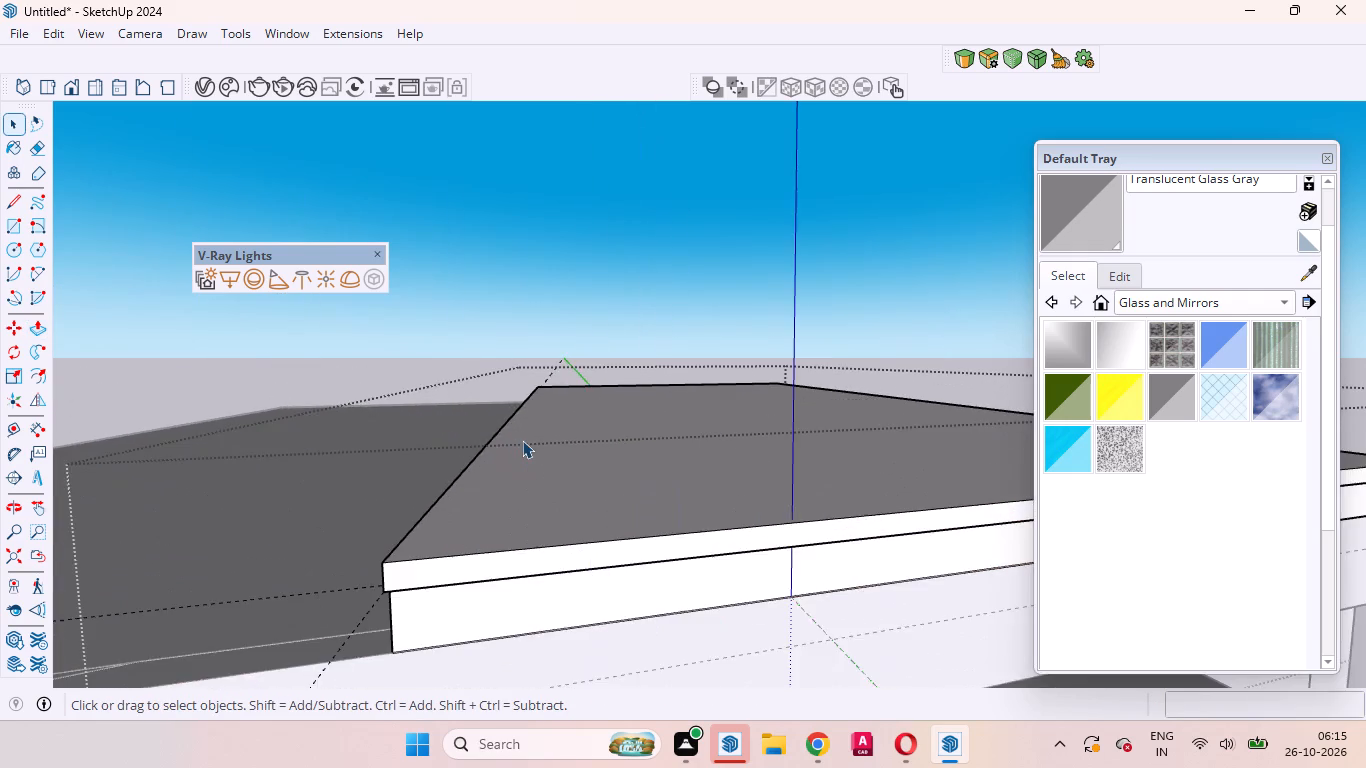
{"action": "scroll", "coordinate": [522, 440], "scroll_direction": "up", "scroll_amount": 1}
{"action": "middle_click_drag", "start_coordinate": [522, 440], "coordinate": [813, 434]}
{"action": "scroll", "coordinate": [615, 424], "scroll_direction": "down", "scroll_amount": 5}
{"action": "scroll", "coordinate": [698, 455], "scroll_direction": "up", "scroll_amount": 2}
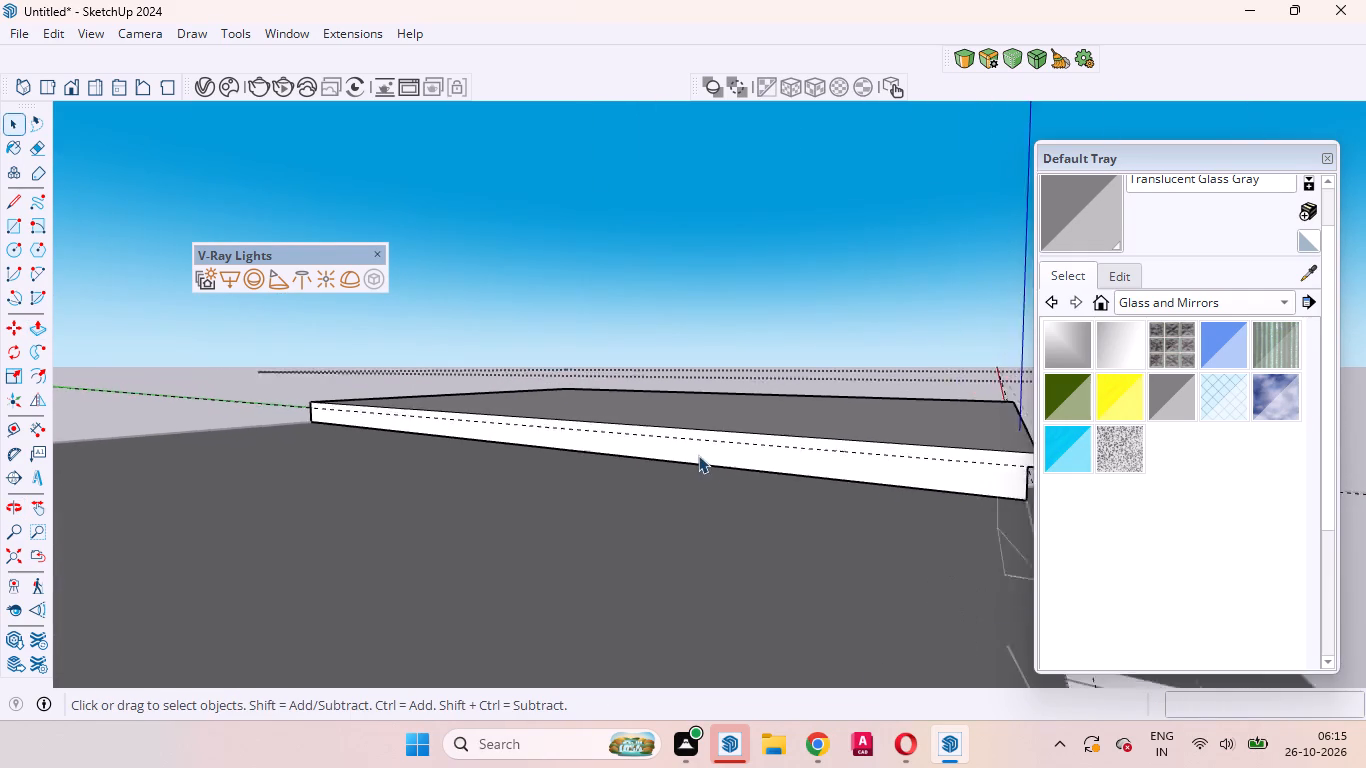
{"action": "scroll", "coordinate": [698, 455], "scroll_direction": "up", "scroll_amount": 7}
{"action": "left_click", "coordinate": [704, 444]}
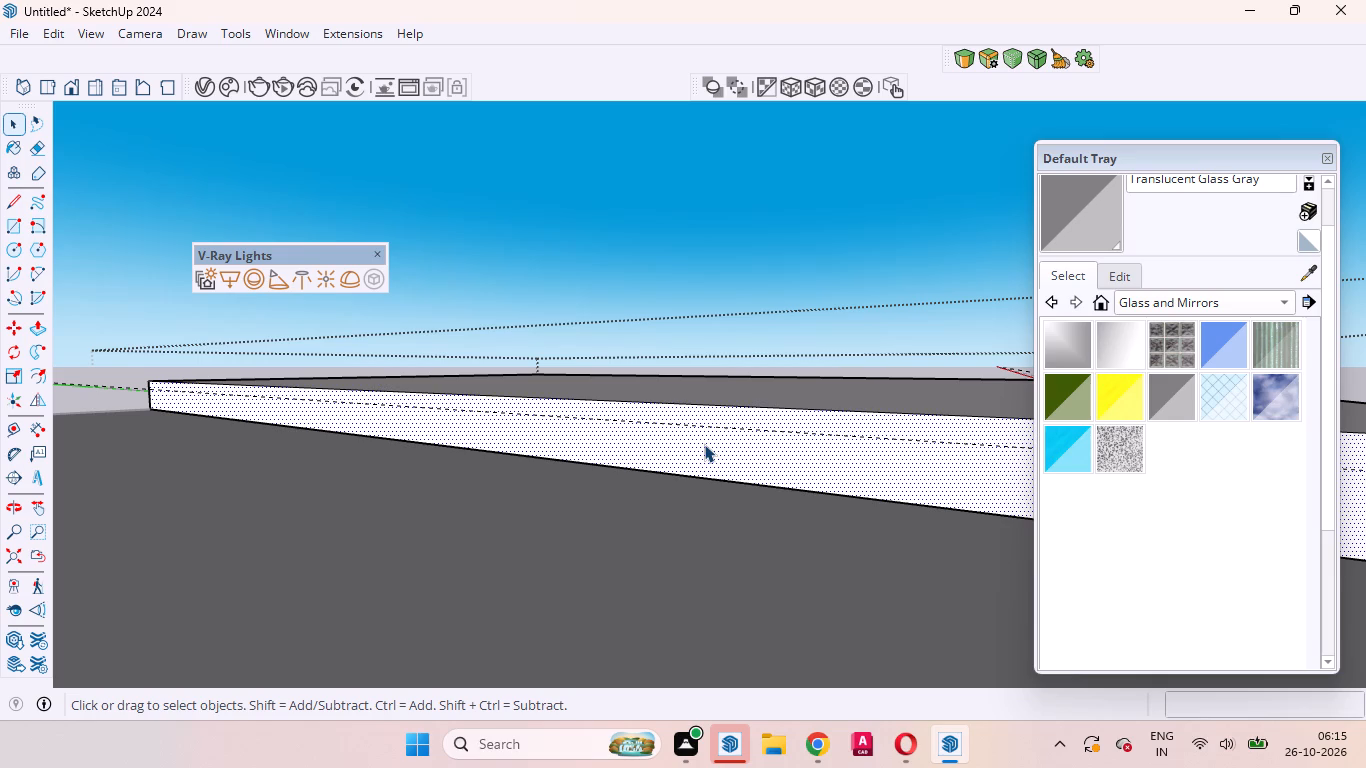
{"action": "key", "text": "r"}
{"action": "scroll", "coordinate": [704, 444], "scroll_direction": "down", "scroll_amount": 10}
{"action": "scroll", "coordinate": [578, 425], "scroll_direction": "down", "scroll_amount": 5}
{"action": "scroll", "coordinate": [480, 417], "scroll_direction": "up", "scroll_amount": 2}
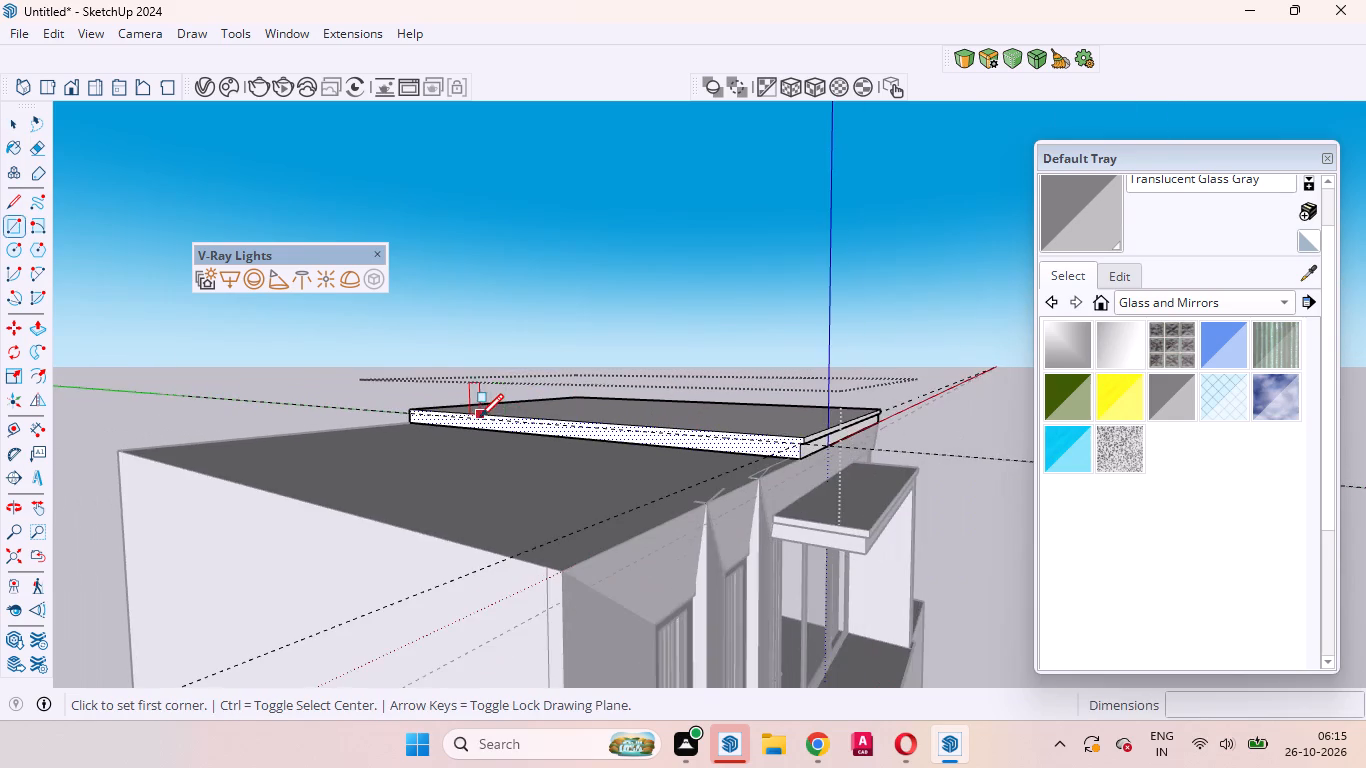
{"action": "scroll", "coordinate": [480, 417], "scroll_direction": "up", "scroll_amount": 3}
{"action": "scroll", "coordinate": [363, 421], "scroll_direction": "up", "scroll_amount": 20}
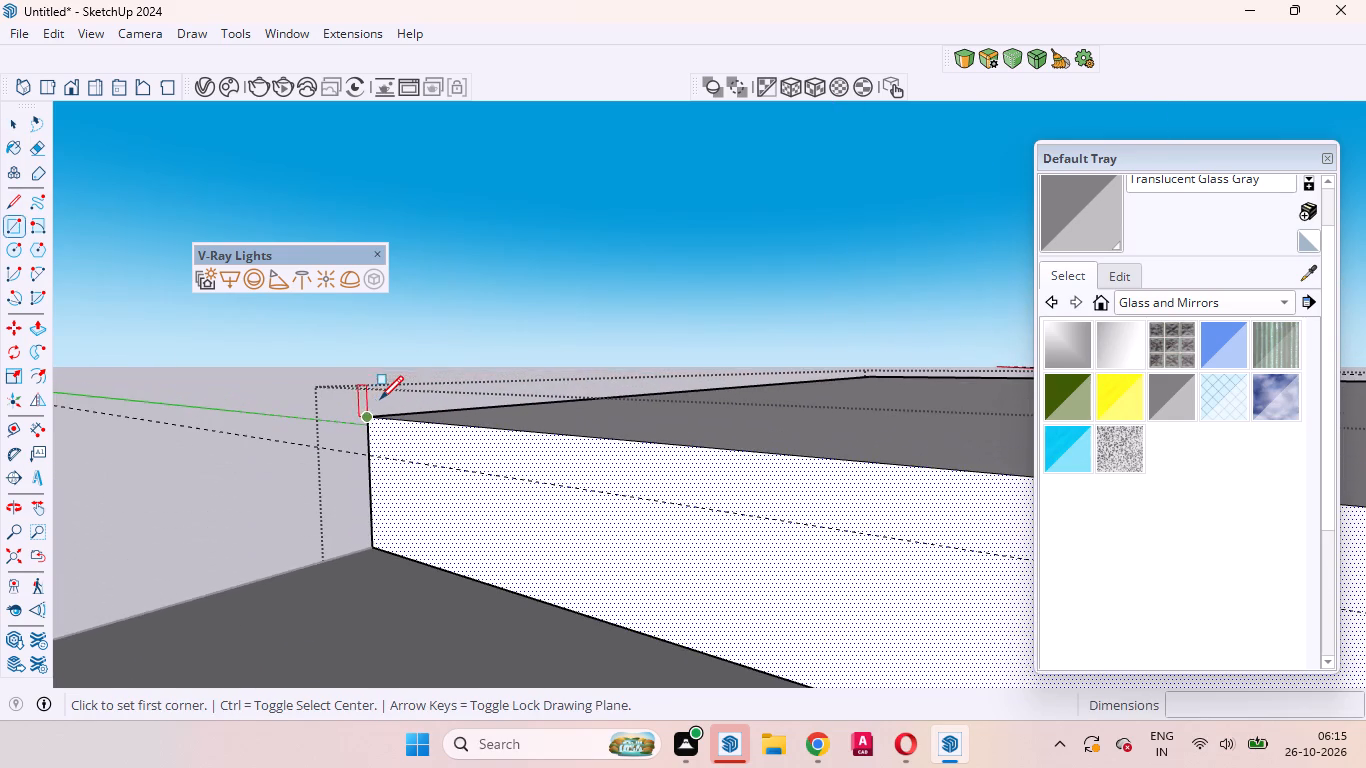
{"action": "left_click", "coordinate": [368, 457]}
{"action": "scroll", "coordinate": [571, 447], "scroll_direction": "down", "scroll_amount": 20}
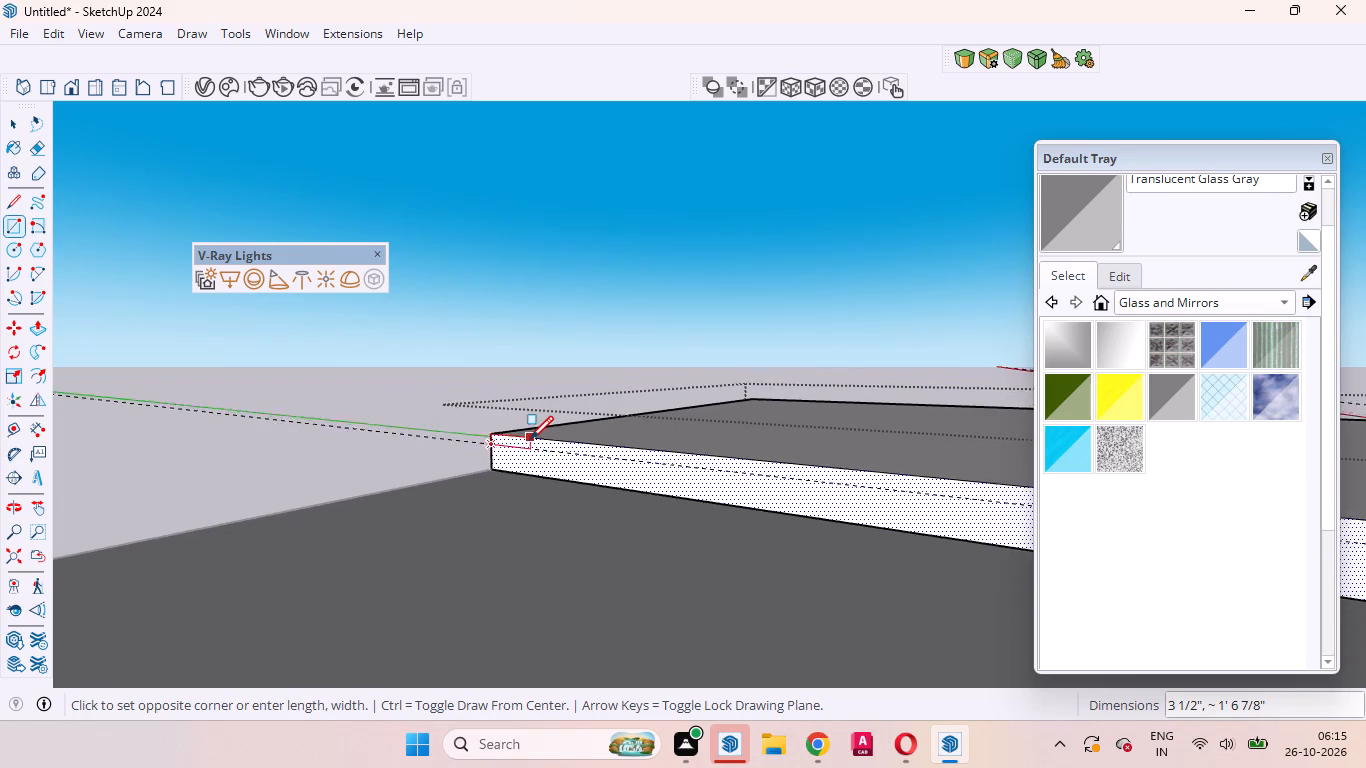
{"action": "scroll", "coordinate": [530, 439], "scroll_direction": "down", "scroll_amount": 12}
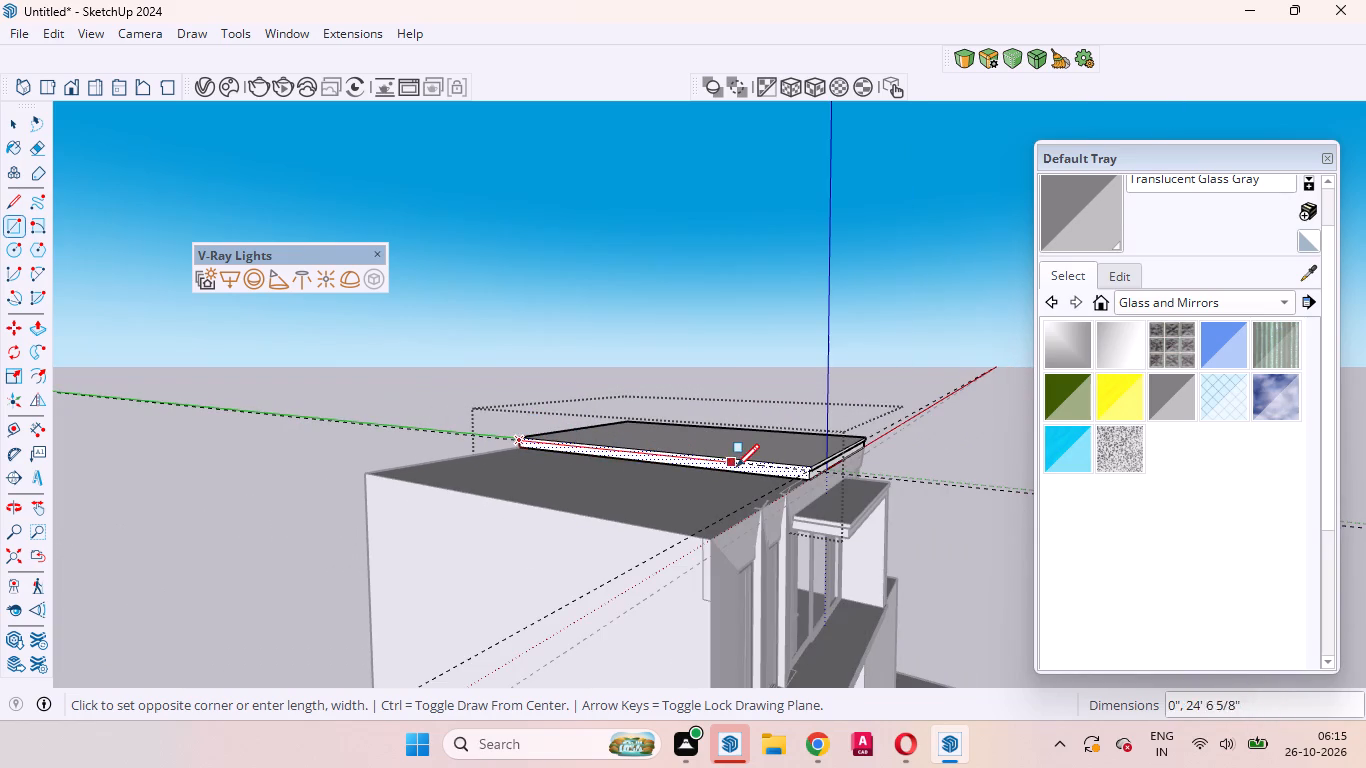
{"action": "scroll", "coordinate": [748, 468], "scroll_direction": "up", "scroll_amount": 15}
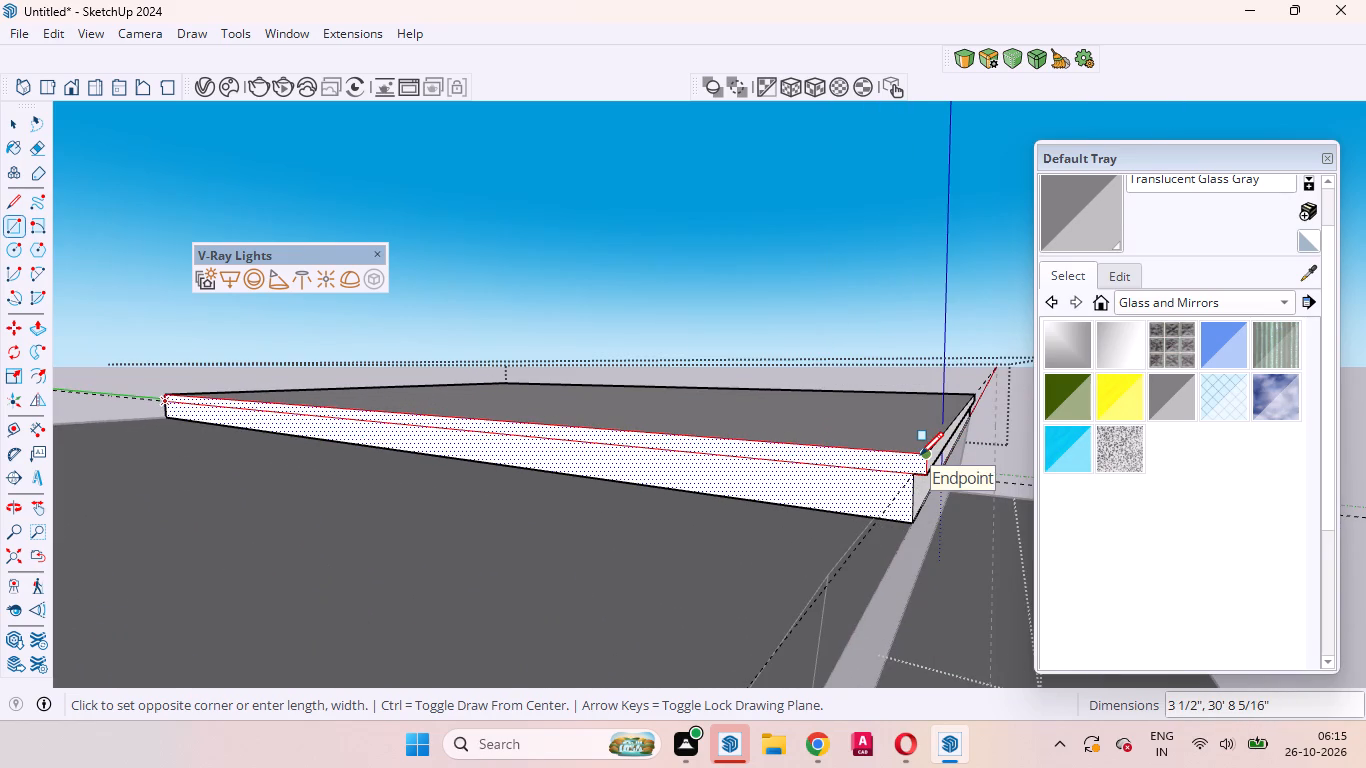
{"action": "left_click", "coordinate": [920, 455]}
{"action": "key", "text": "space"}
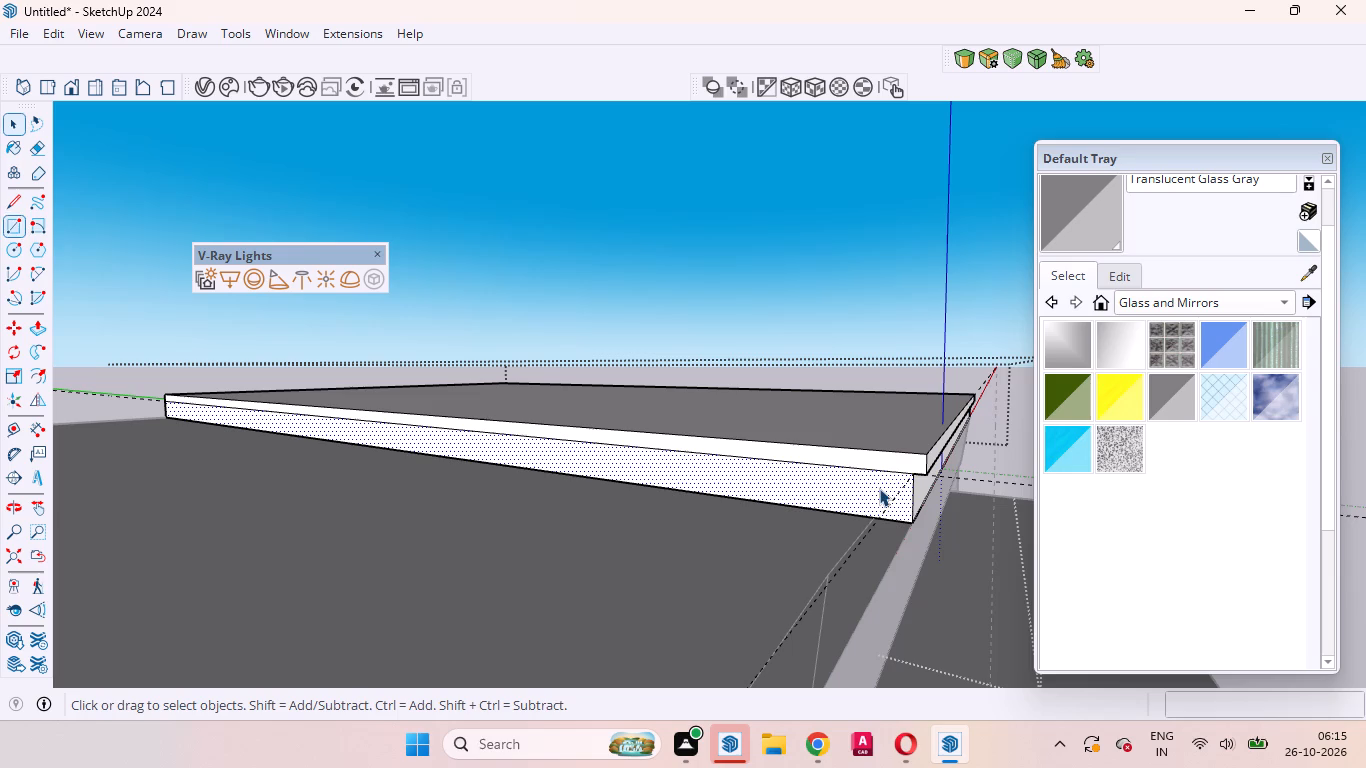
Extrude the side face's upper strip outward by the same 2" as the front lip.
{"action": "left_click", "coordinate": [879, 460]}
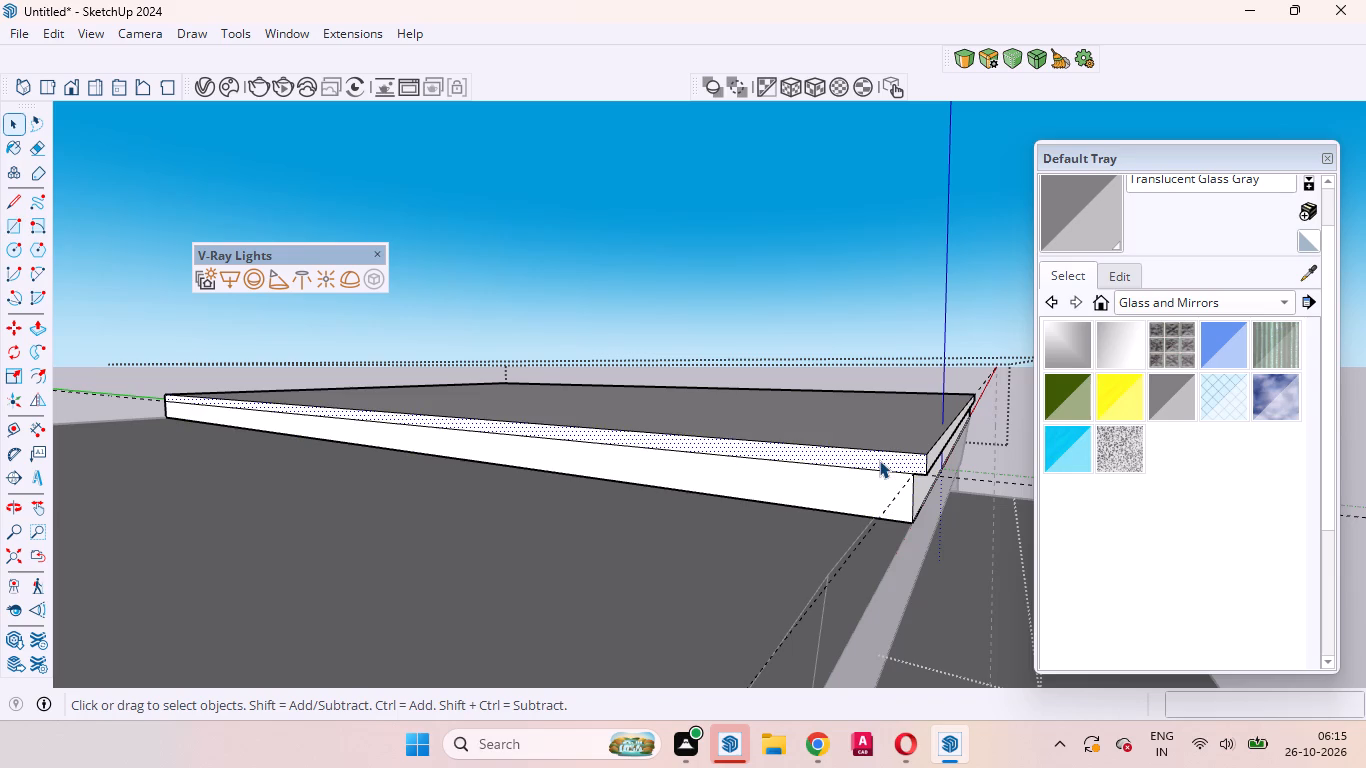
{"action": "key", "text": "p"}
{"action": "double_click", "coordinate": [879, 460]}
{"action": "key", "text": "space"}
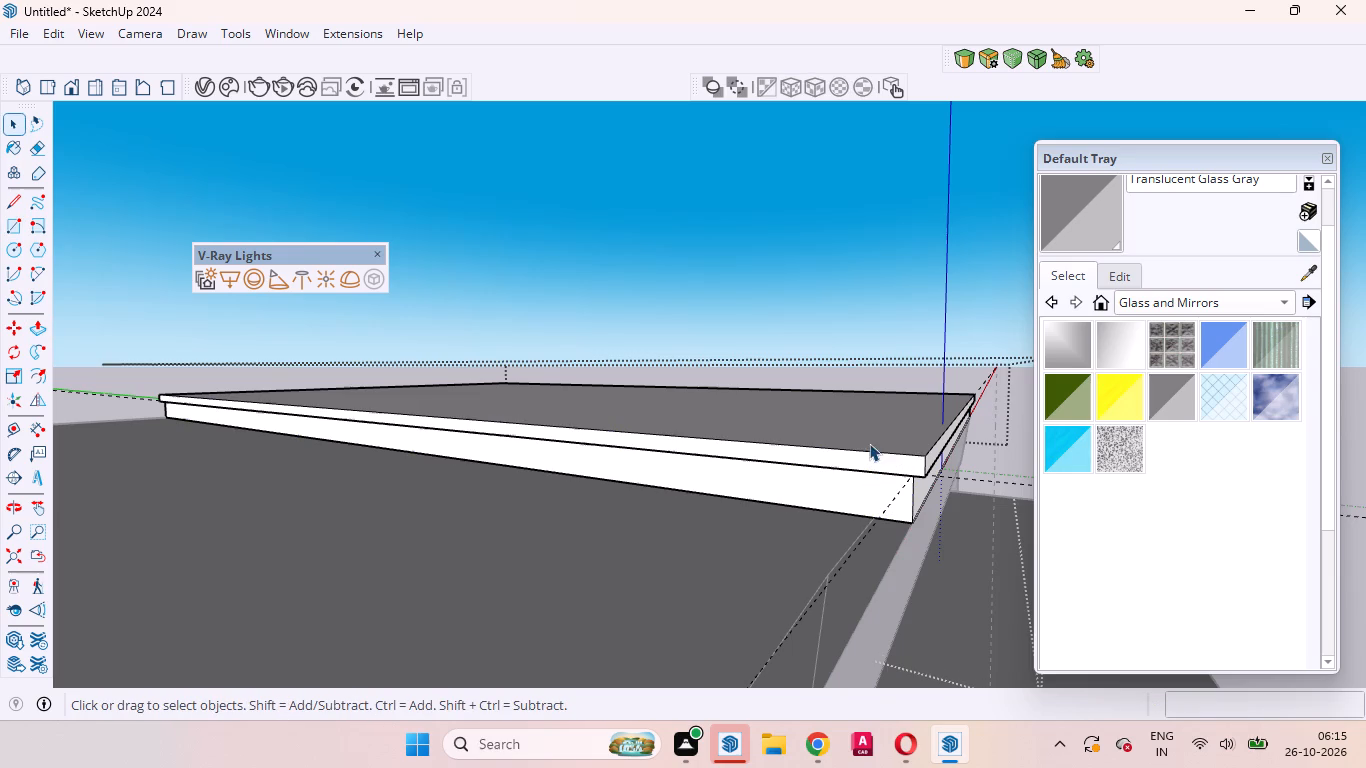
Leave the roof slab group and examine its projecting lip and the upper-floor front from the front and side.
{"action": "left_click", "coordinate": [826, 293]}
{"action": "middle_click_drag", "start_coordinate": [826, 293], "coordinate": [632, 311]}
{"action": "scroll", "coordinate": [701, 269], "scroll_direction": "down", "scroll_amount": 3}
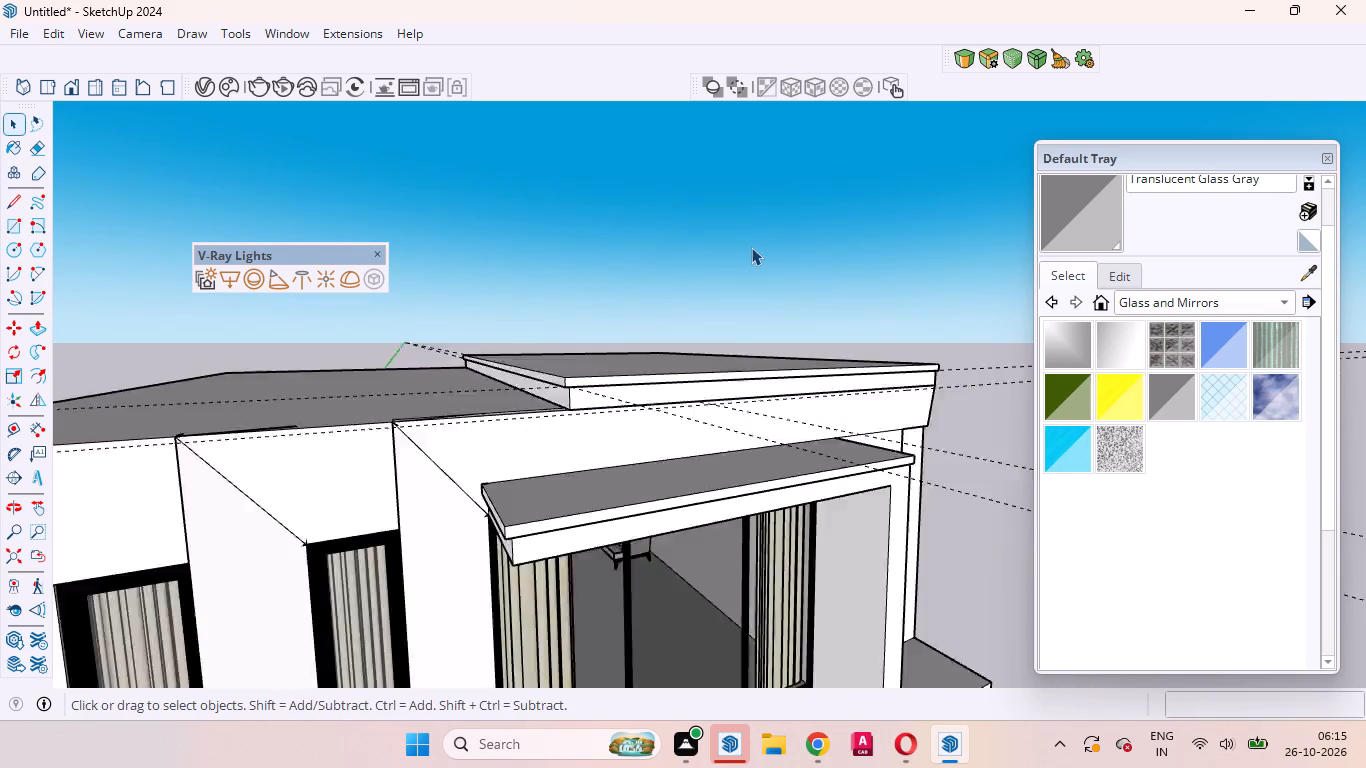
{"action": "scroll", "coordinate": [751, 247], "scroll_direction": "down", "scroll_amount": 8}
{"action": "scroll", "coordinate": [743, 321], "scroll_direction": "up", "scroll_amount": 5}
{"action": "middle_click_drag", "start_coordinate": [743, 326], "coordinate": [552, 322]}
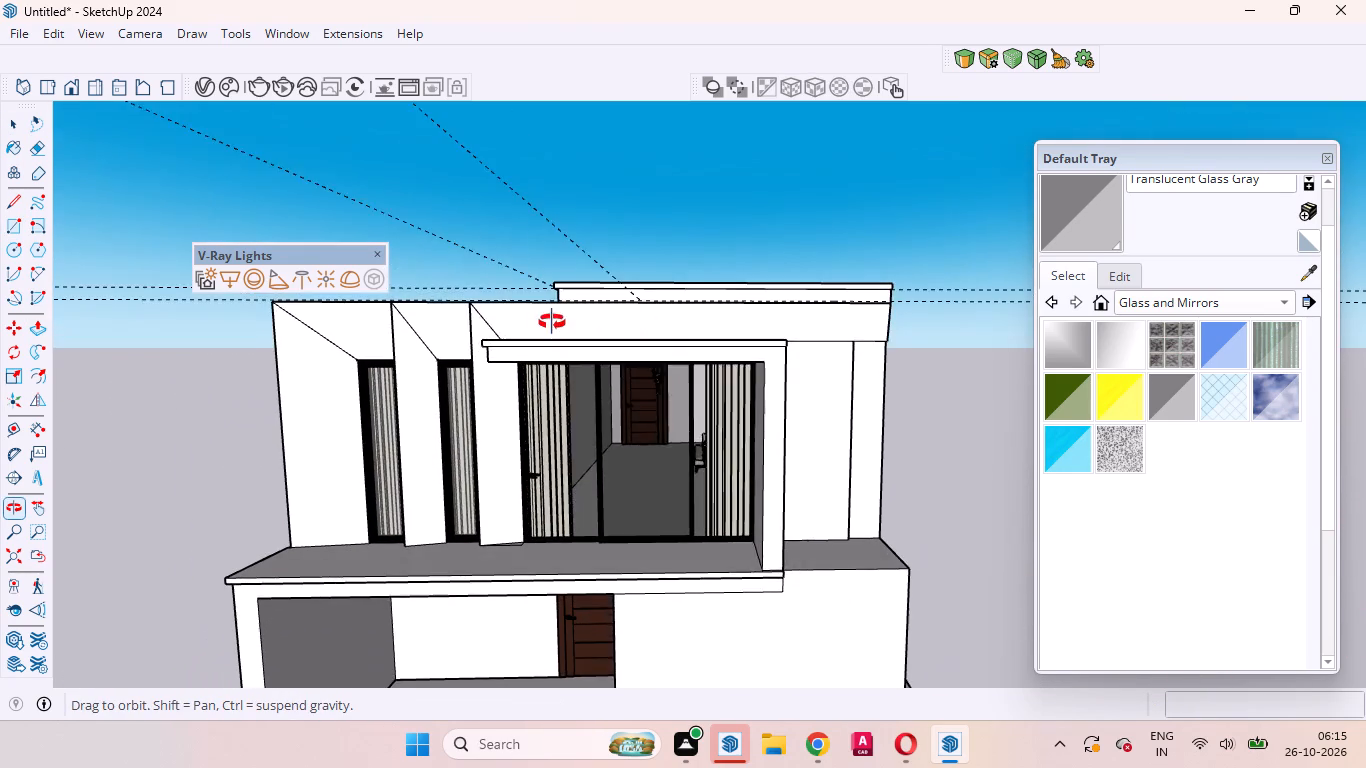
{"action": "middle_click_drag", "start_coordinate": [552, 322], "coordinate": [535, 329]}
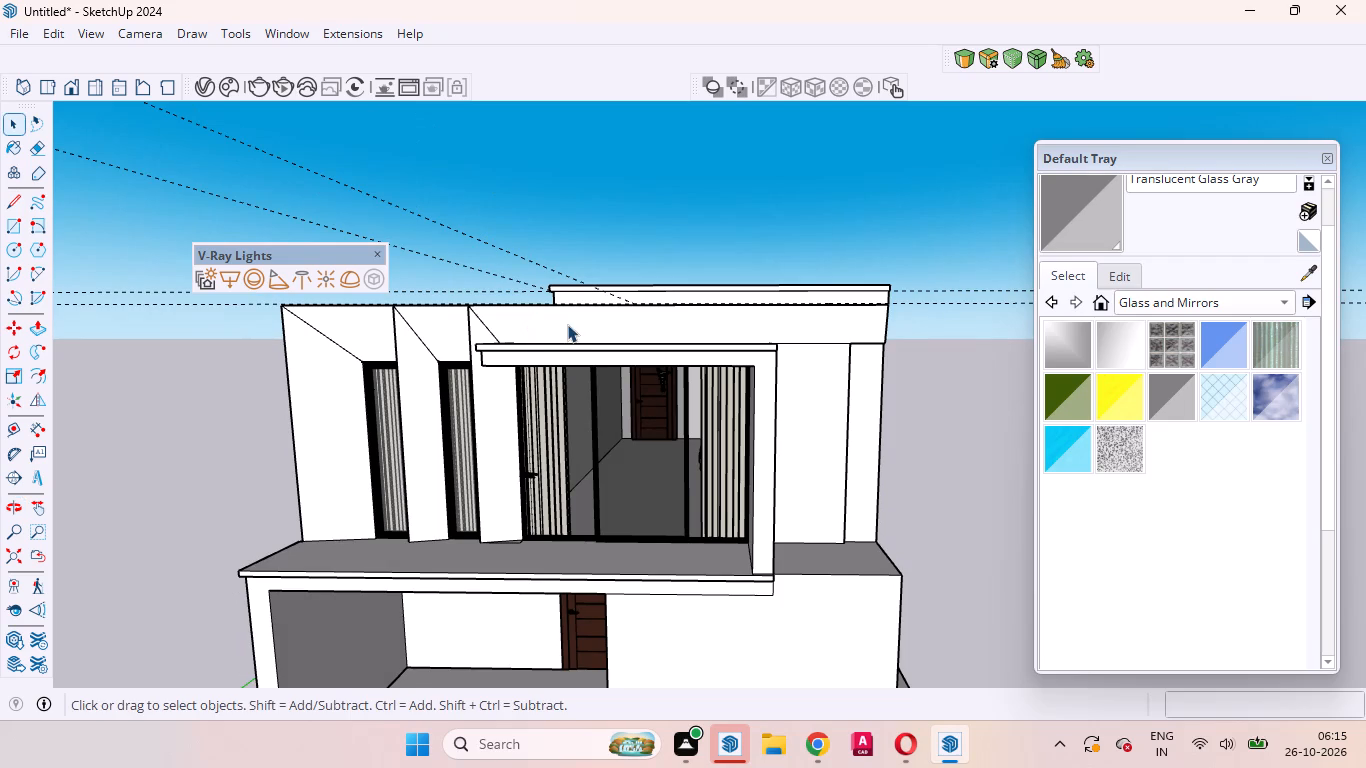
{"action": "scroll", "coordinate": [870, 438], "scroll_direction": "up", "scroll_amount": 4}
{"action": "scroll", "coordinate": [865, 431], "scroll_direction": "down", "scroll_amount": 3}
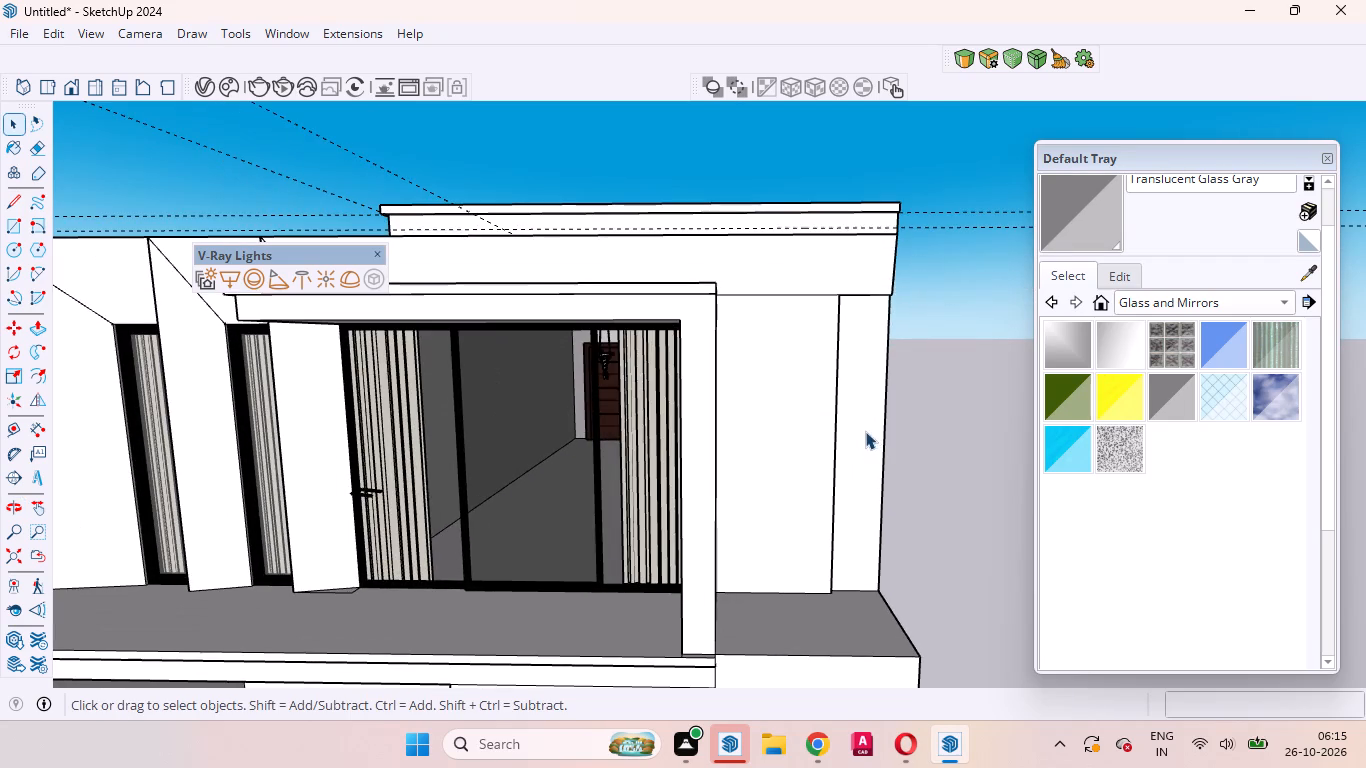
{"action": "scroll", "coordinate": [865, 431], "scroll_direction": "up", "scroll_amount": 1}
{"action": "middle_click_drag", "start_coordinate": [865, 431], "coordinate": [461, 407]}
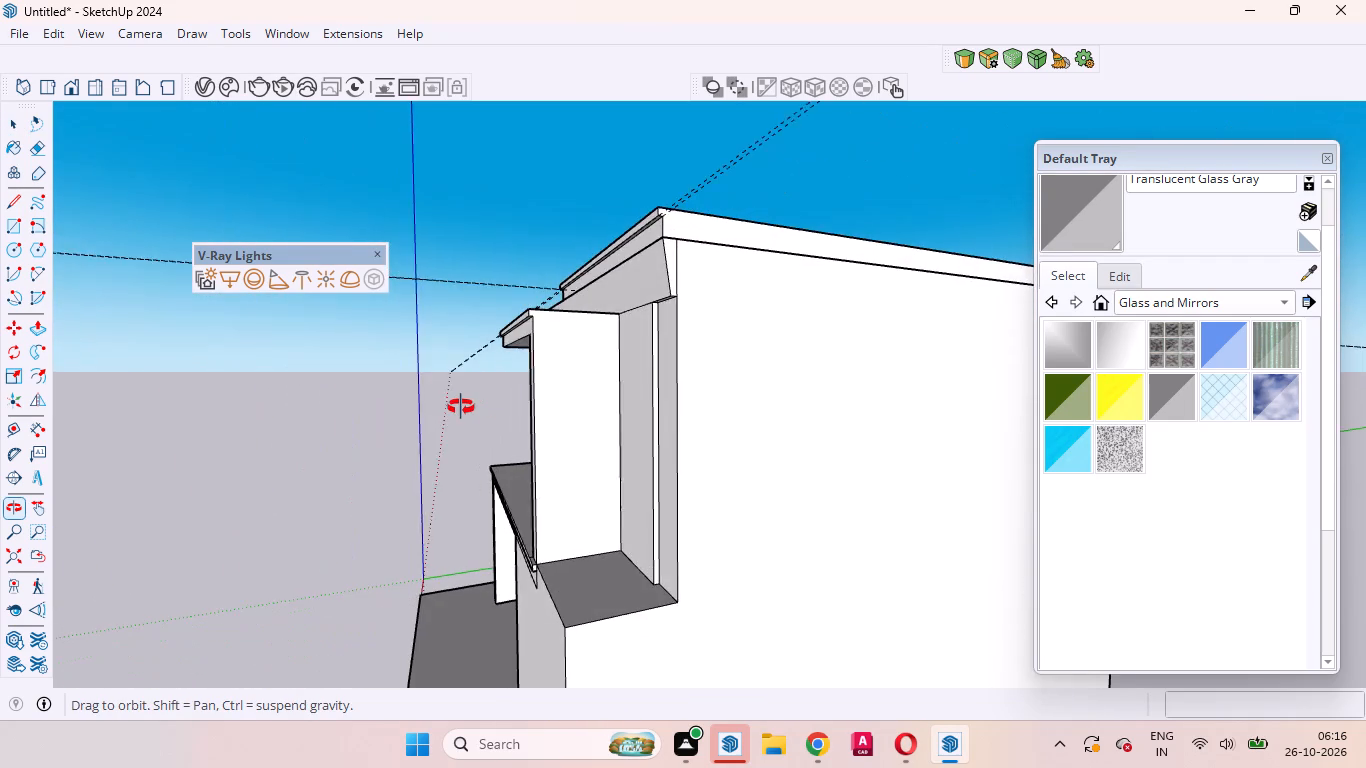
{"action": "middle_click_drag", "start_coordinate": [461, 407], "coordinate": [785, 445]}
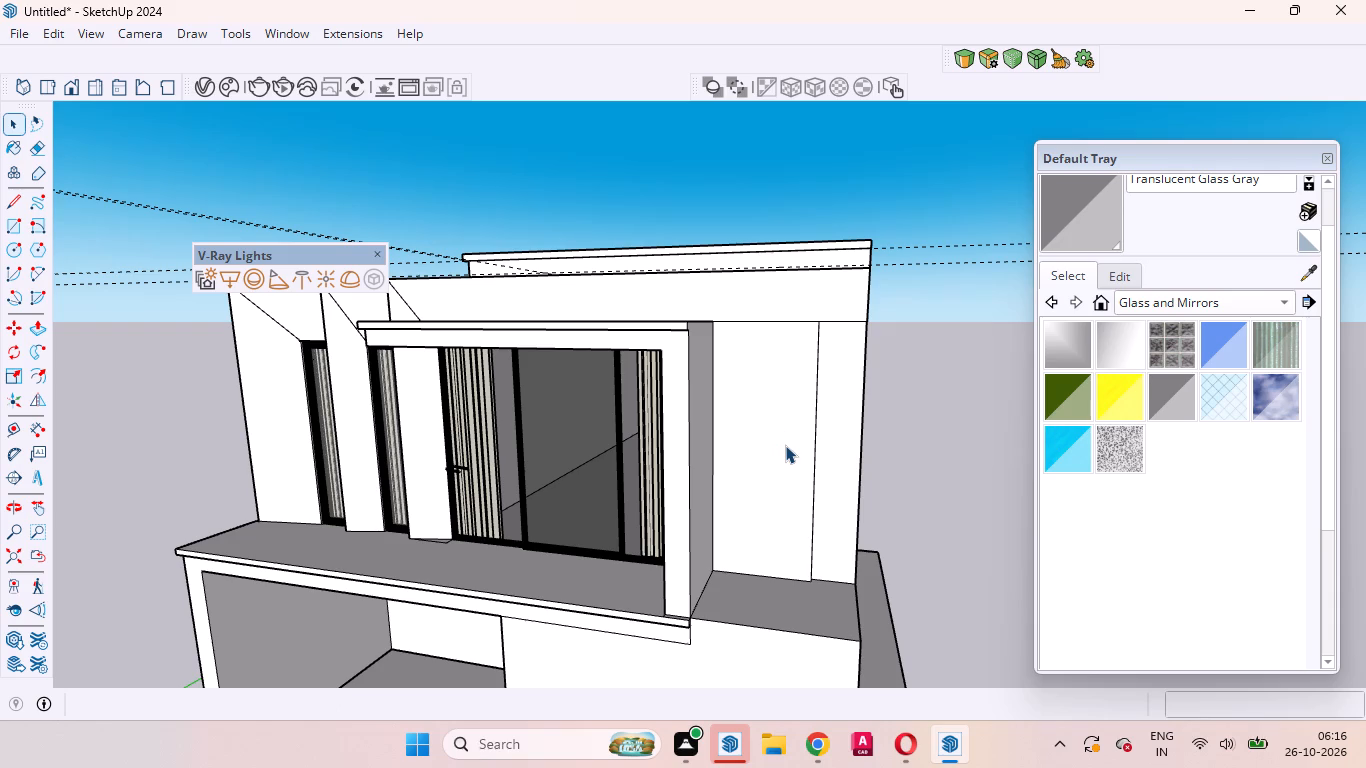
{"action": "scroll", "coordinate": [794, 447], "scroll_direction": "down", "scroll_amount": 4}
{"action": "scroll", "coordinate": [738, 516], "scroll_direction": "up", "scroll_amount": 4}
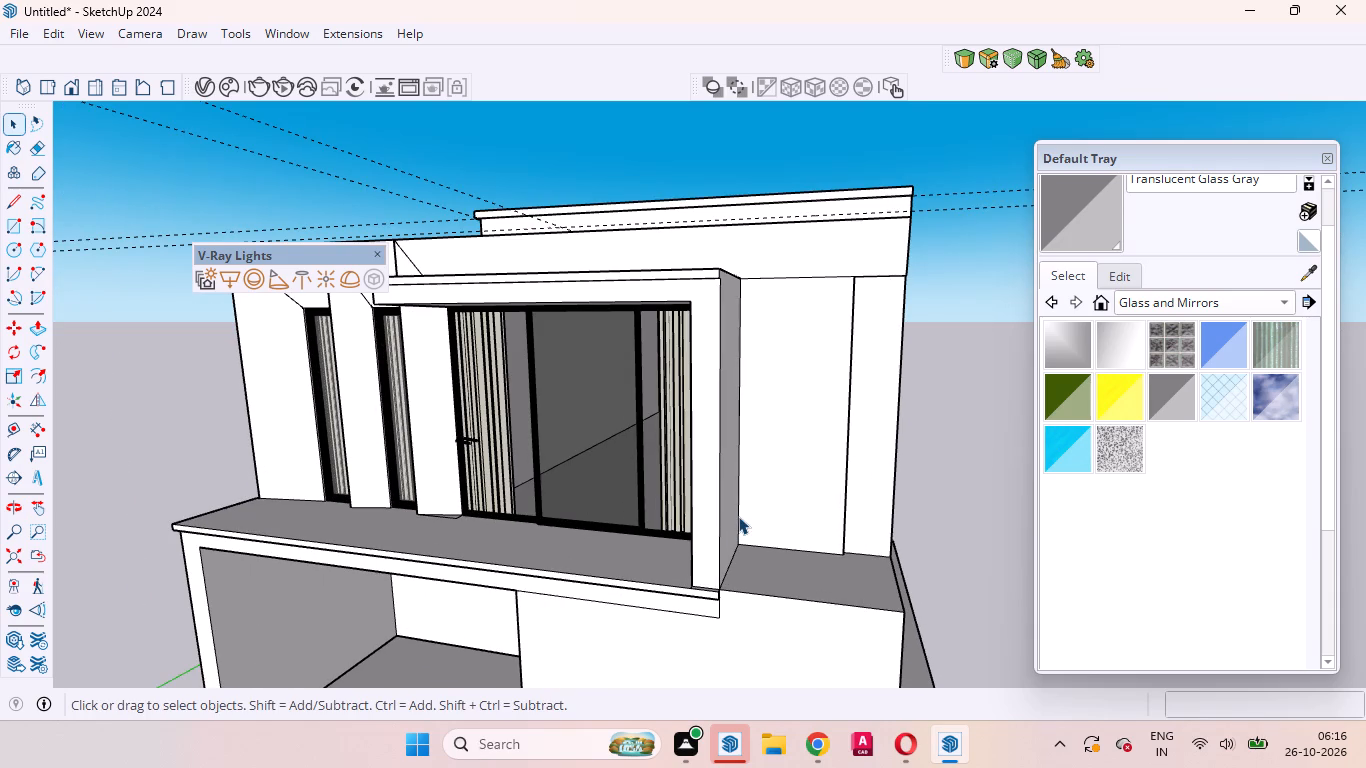
{"action": "scroll", "coordinate": [738, 516], "scroll_direction": "down", "scroll_amount": 4}
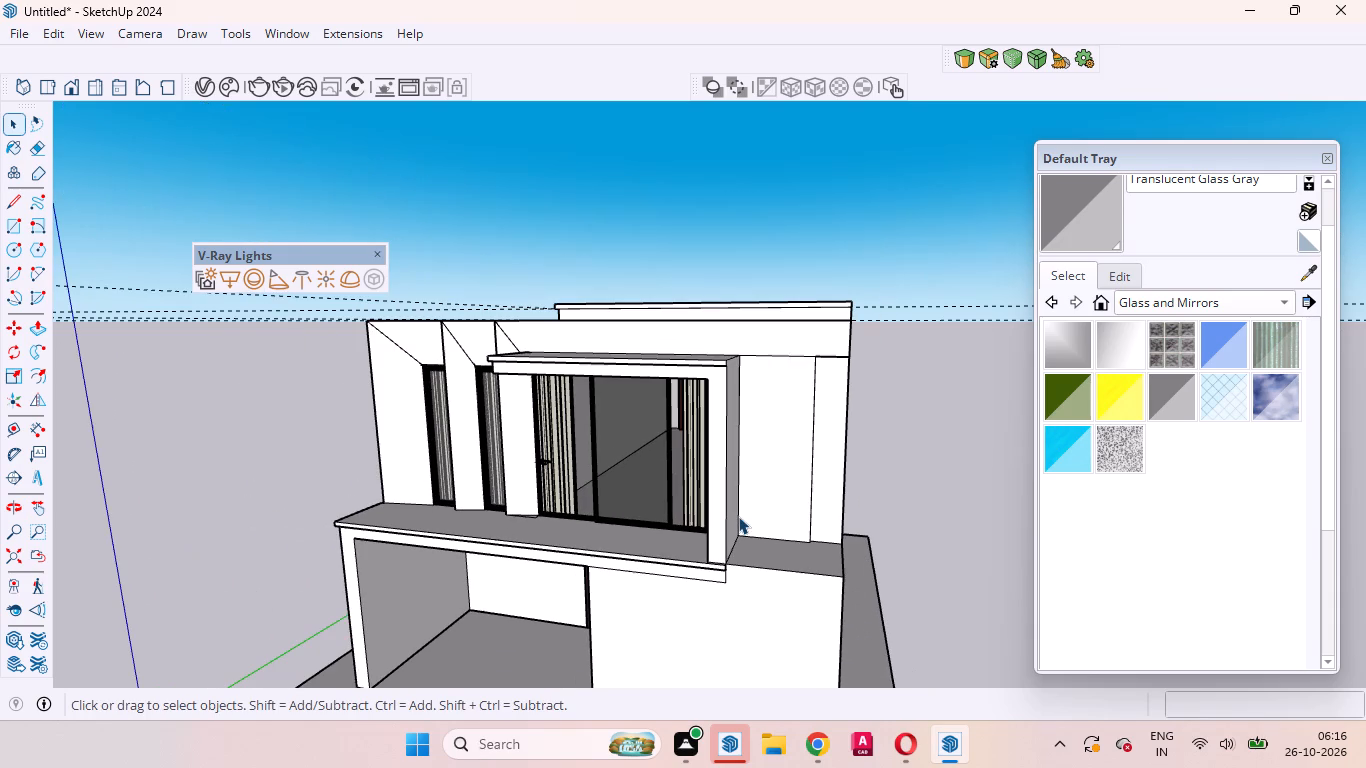
{"action": "scroll", "coordinate": [885, 522], "scroll_direction": "down", "scroll_amount": 2}
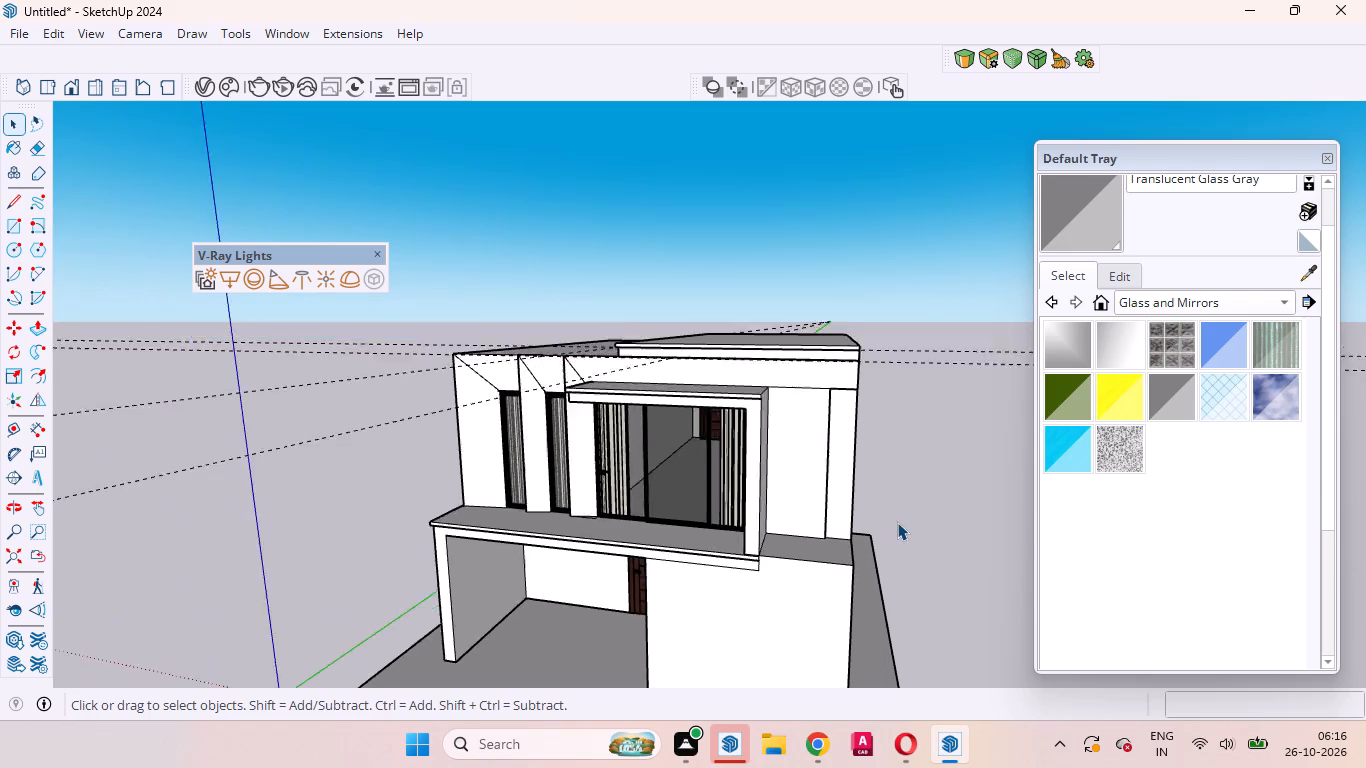
Inspect the upper-floor windows and the slanted wall fins where they meet the balcony floor.
{"action": "scroll", "coordinate": [897, 522], "scroll_direction": "down", "scroll_amount": 2}
{"action": "scroll", "coordinate": [544, 472], "scroll_direction": "up", "scroll_amount": 6}
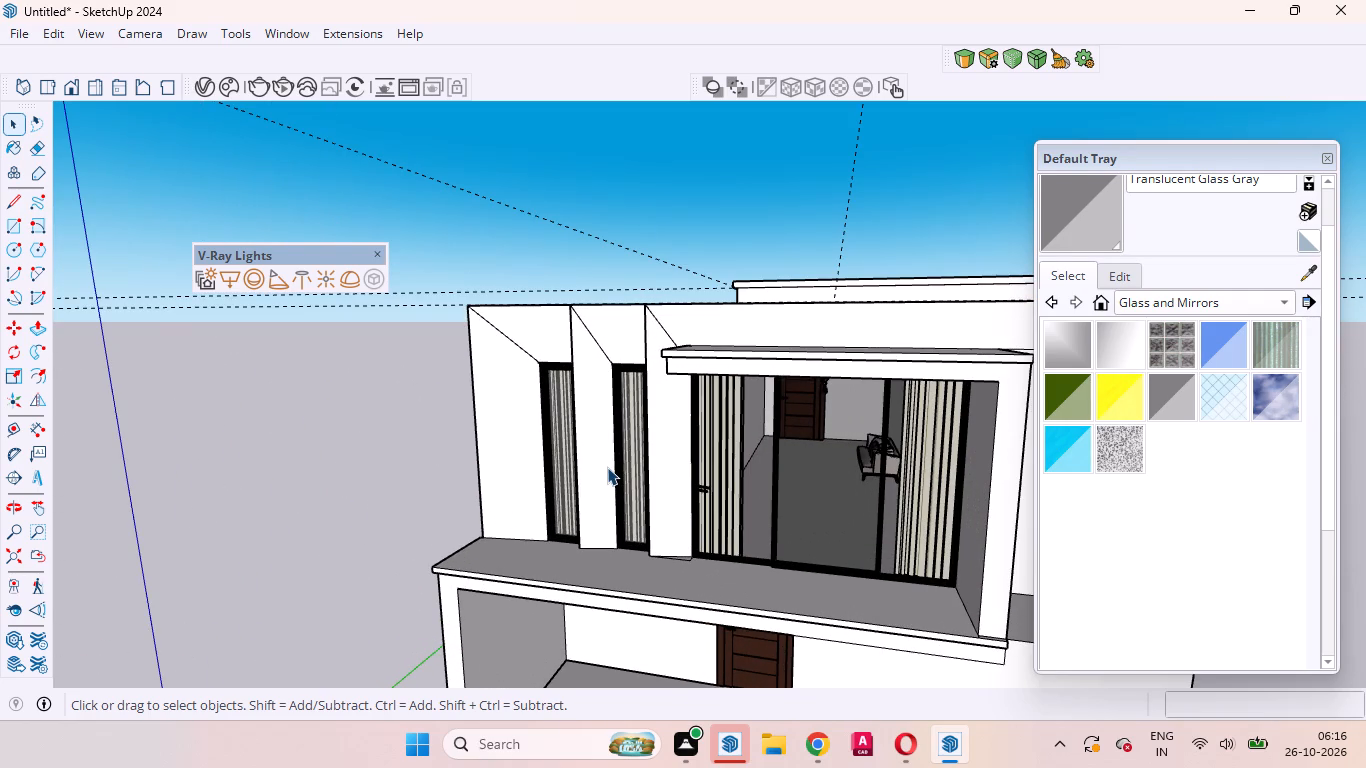
{"action": "scroll", "coordinate": [631, 450], "scroll_direction": "down", "scroll_amount": 3}
{"action": "scroll", "coordinate": [666, 475], "scroll_direction": "up", "scroll_amount": 3}
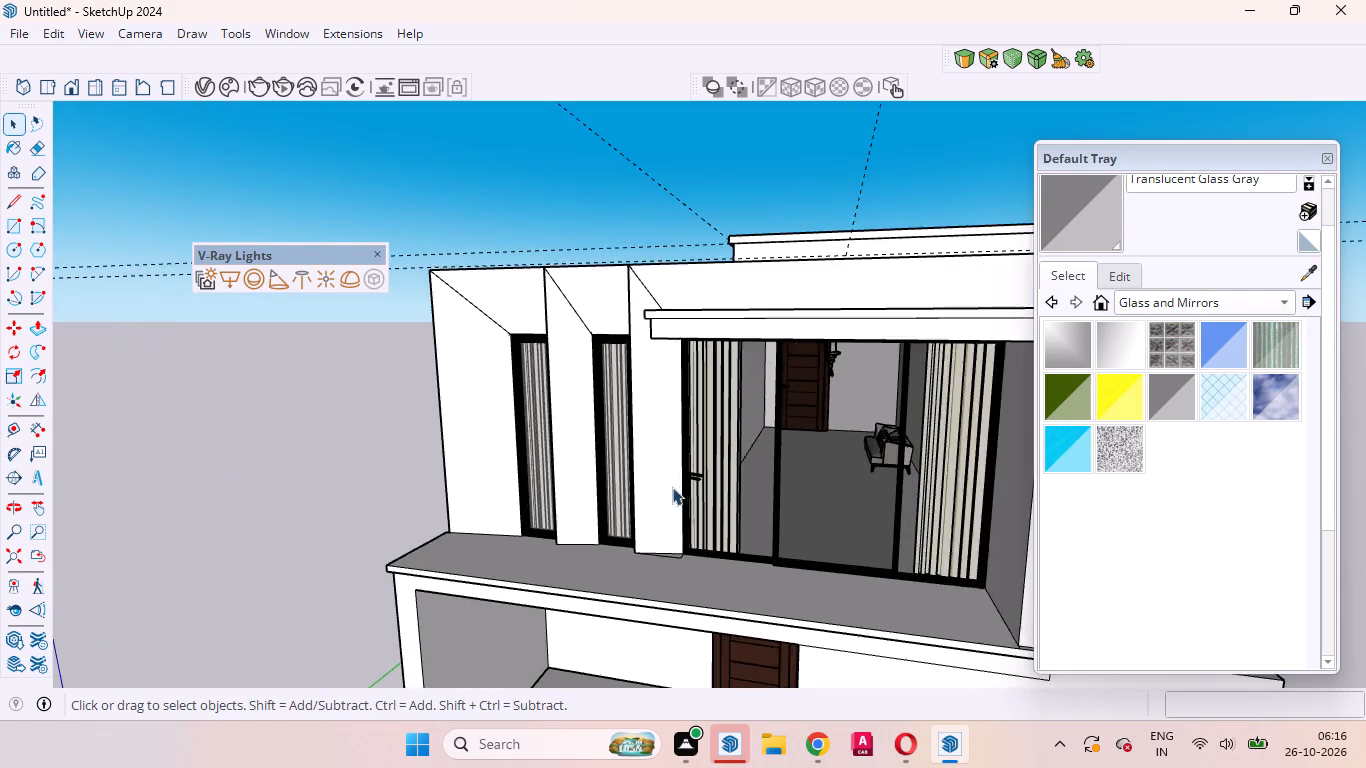
{"action": "scroll", "coordinate": [672, 487], "scroll_direction": "up", "scroll_amount": 7}
{"action": "middle_click_drag", "start_coordinate": [684, 552], "coordinate": [877, 597]}
{"action": "scroll", "coordinate": [878, 597], "scroll_direction": "up", "scroll_amount": 1}
{"action": "scroll", "coordinate": [599, 502], "scroll_direction": "down", "scroll_amount": 2}
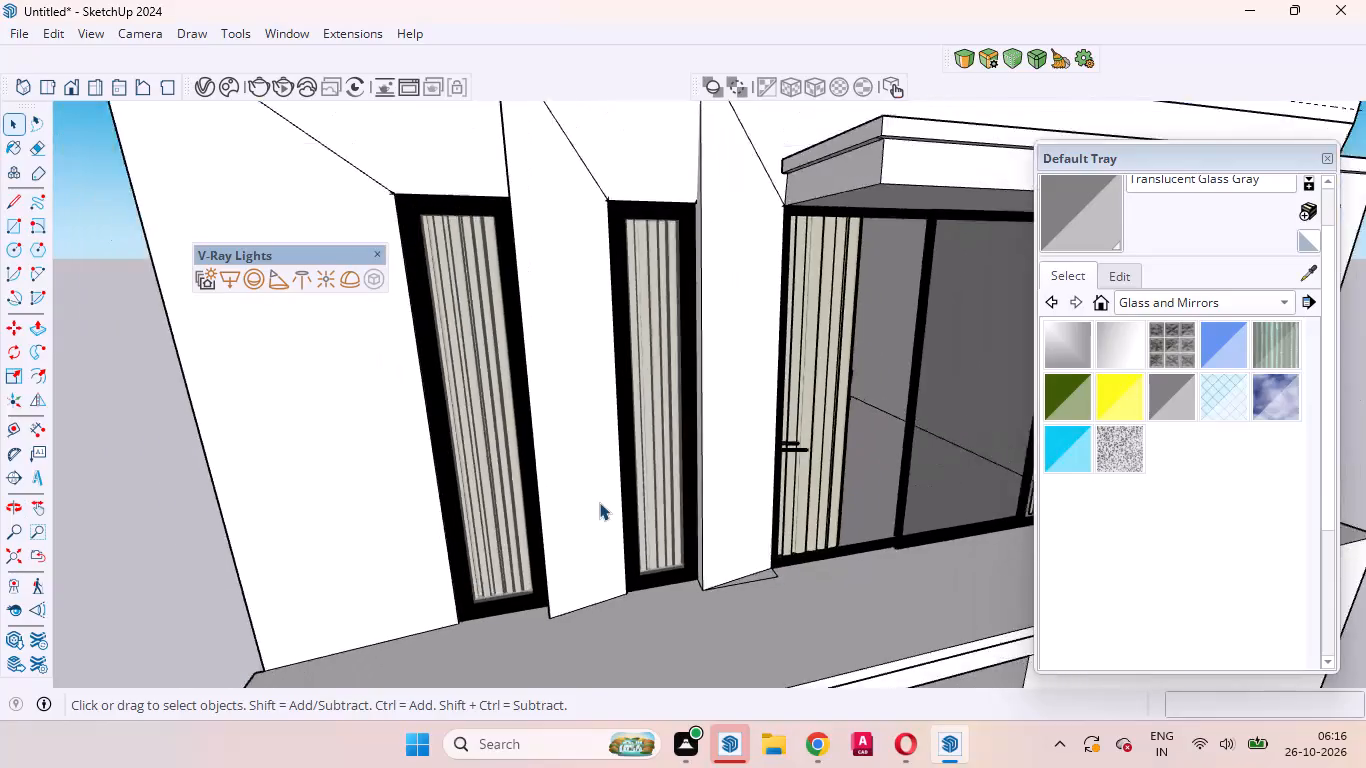
{"action": "scroll", "coordinate": [599, 502], "scroll_direction": "down", "scroll_amount": 7}
{"action": "scroll", "coordinate": [699, 529], "scroll_direction": "up", "scroll_amount": 9}
{"action": "scroll", "coordinate": [649, 504], "scroll_direction": "down", "scroll_amount": 3}
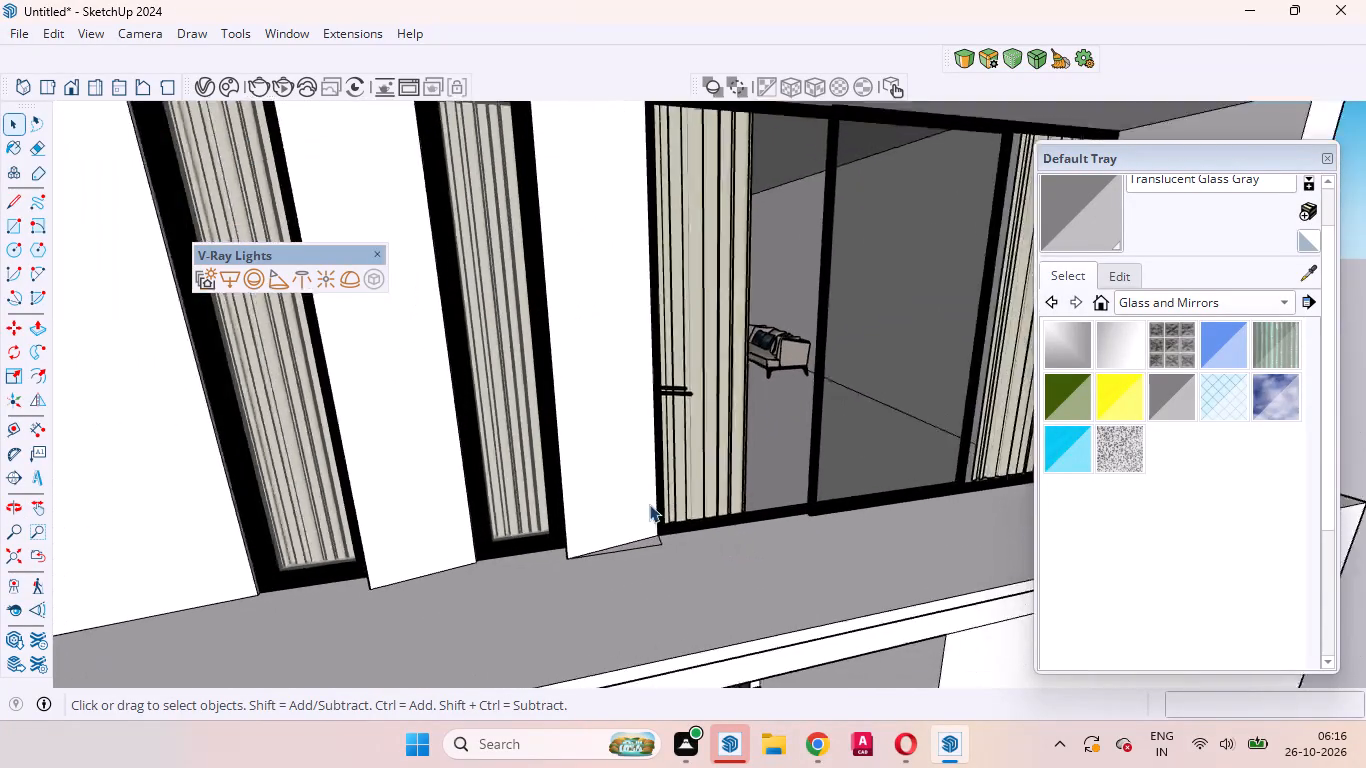
{"action": "scroll", "coordinate": [649, 504], "scroll_direction": "down", "scroll_amount": 8}
Examine the whole house front, comparing the ground-floor block with the upper-floor wall and balcony.
{"action": "middle_click_drag", "start_coordinate": [683, 524], "coordinate": [854, 416]}
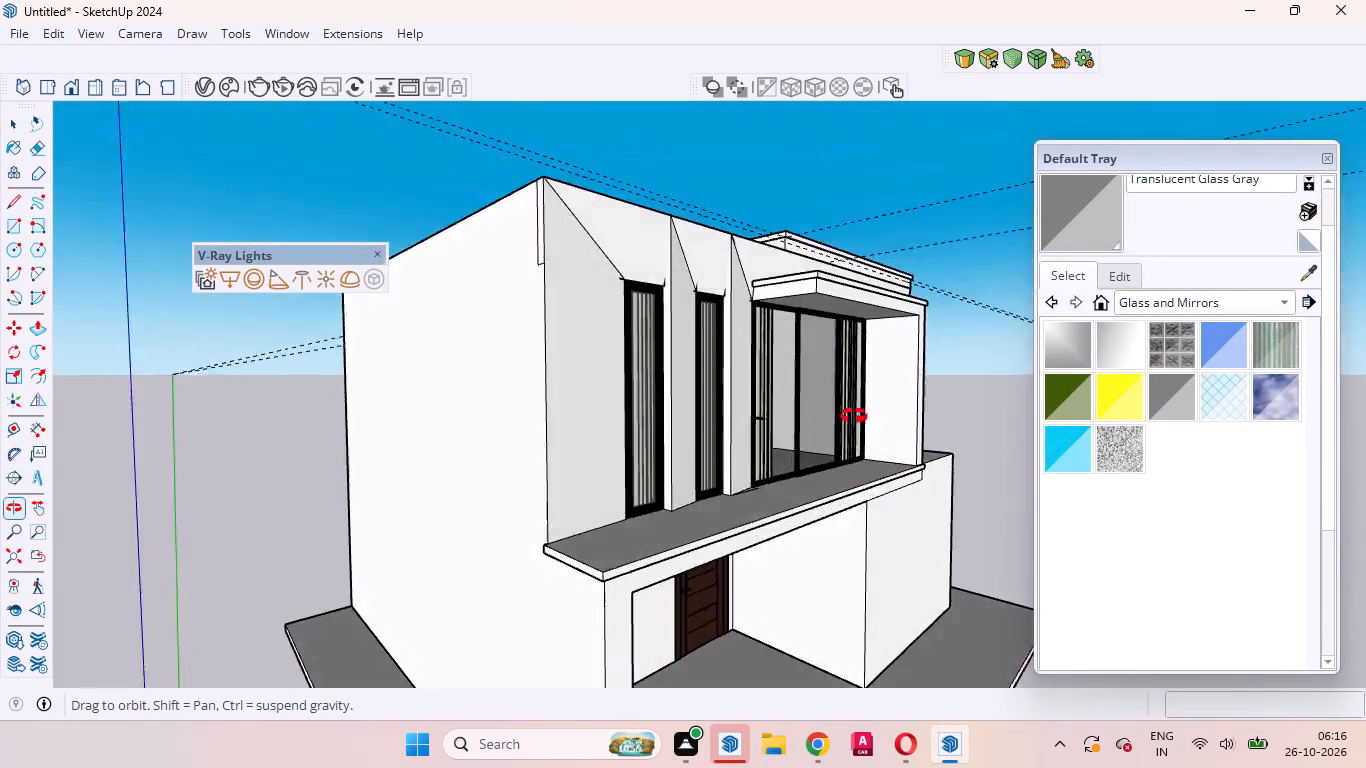
{"action": "middle_click_drag", "start_coordinate": [854, 416], "coordinate": [635, 417]}
{"action": "scroll", "coordinate": [635, 417], "scroll_direction": "down", "scroll_amount": 4}
{"action": "scroll", "coordinate": [671, 430], "scroll_direction": "up", "scroll_amount": 5}
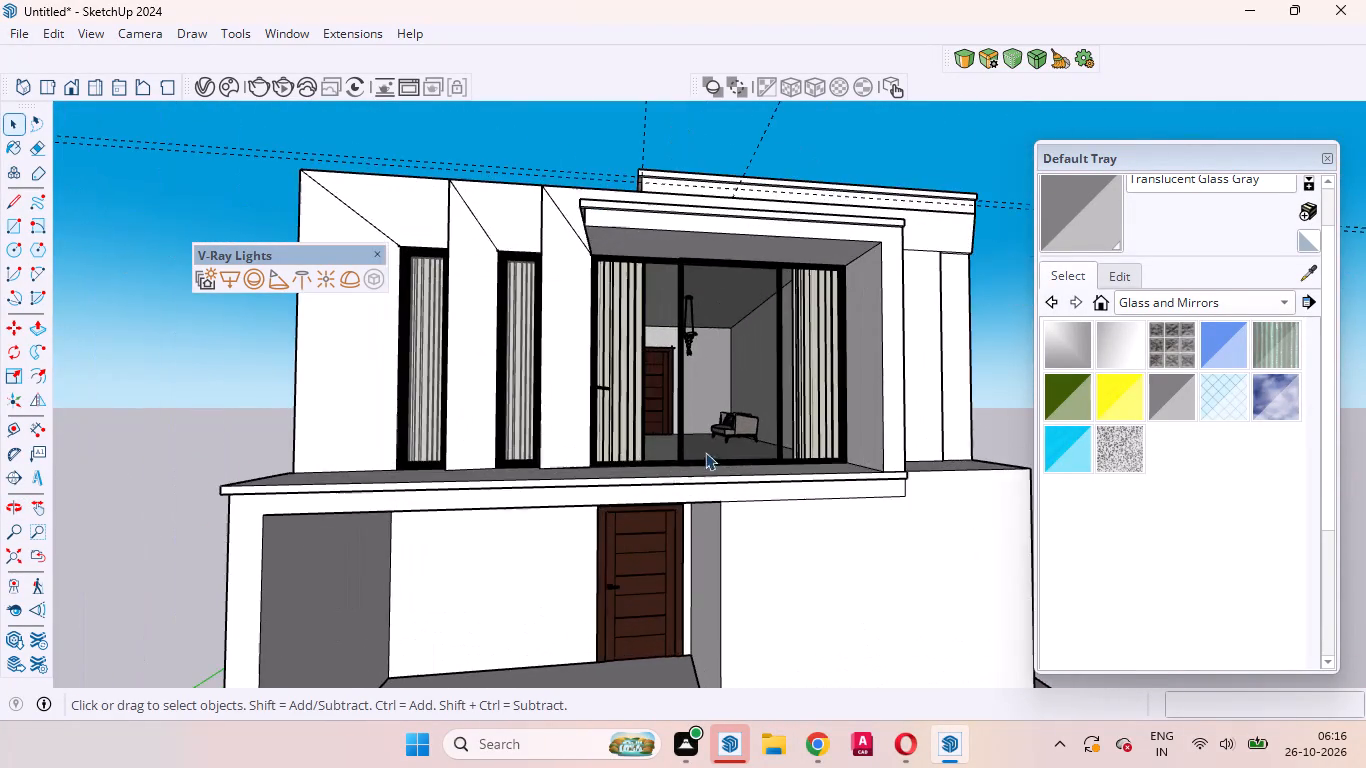
{"action": "scroll", "coordinate": [711, 447], "scroll_direction": "down", "scroll_amount": 5}
{"action": "middle_click_drag", "start_coordinate": [737, 422], "coordinate": [686, 458]}
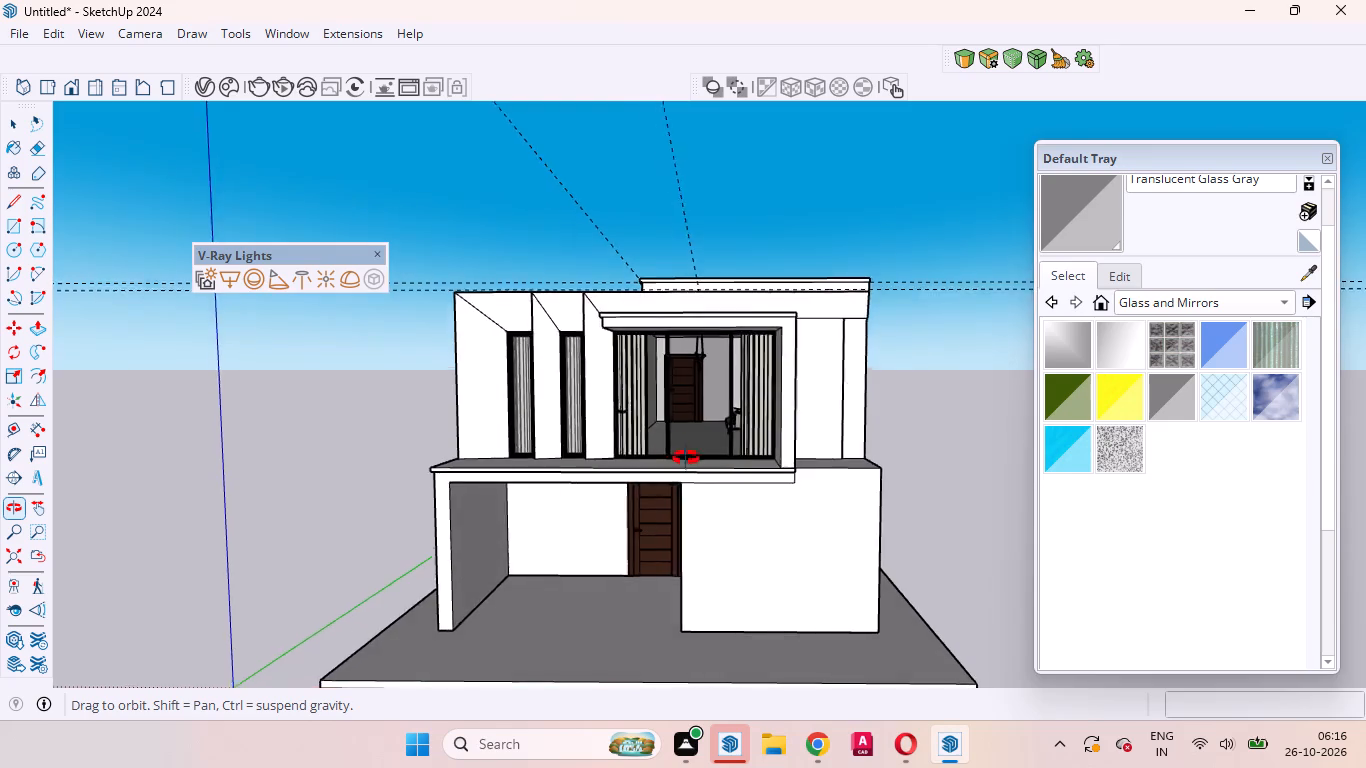
{"action": "middle_click_drag", "start_coordinate": [686, 458], "coordinate": [695, 452]}
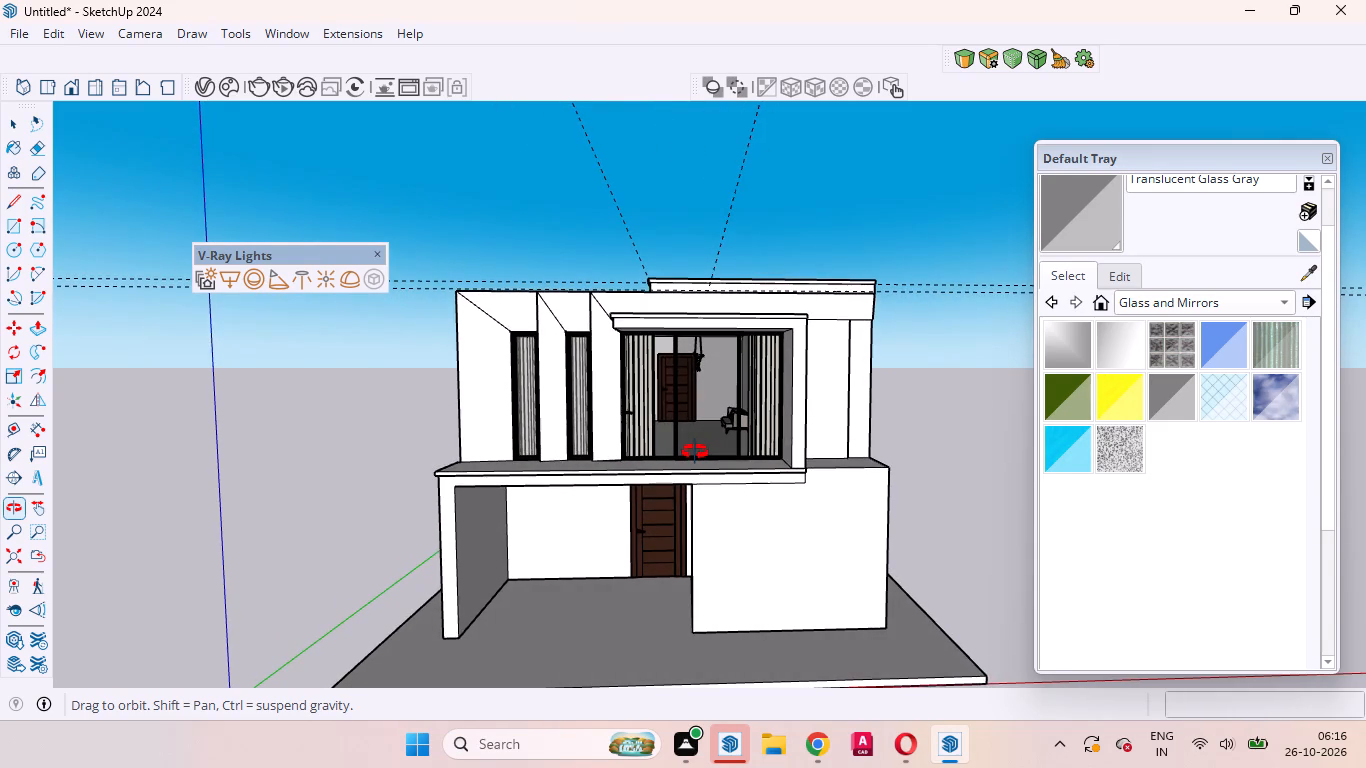
{"action": "middle_click_drag", "start_coordinate": [695, 452], "coordinate": [701, 450]}
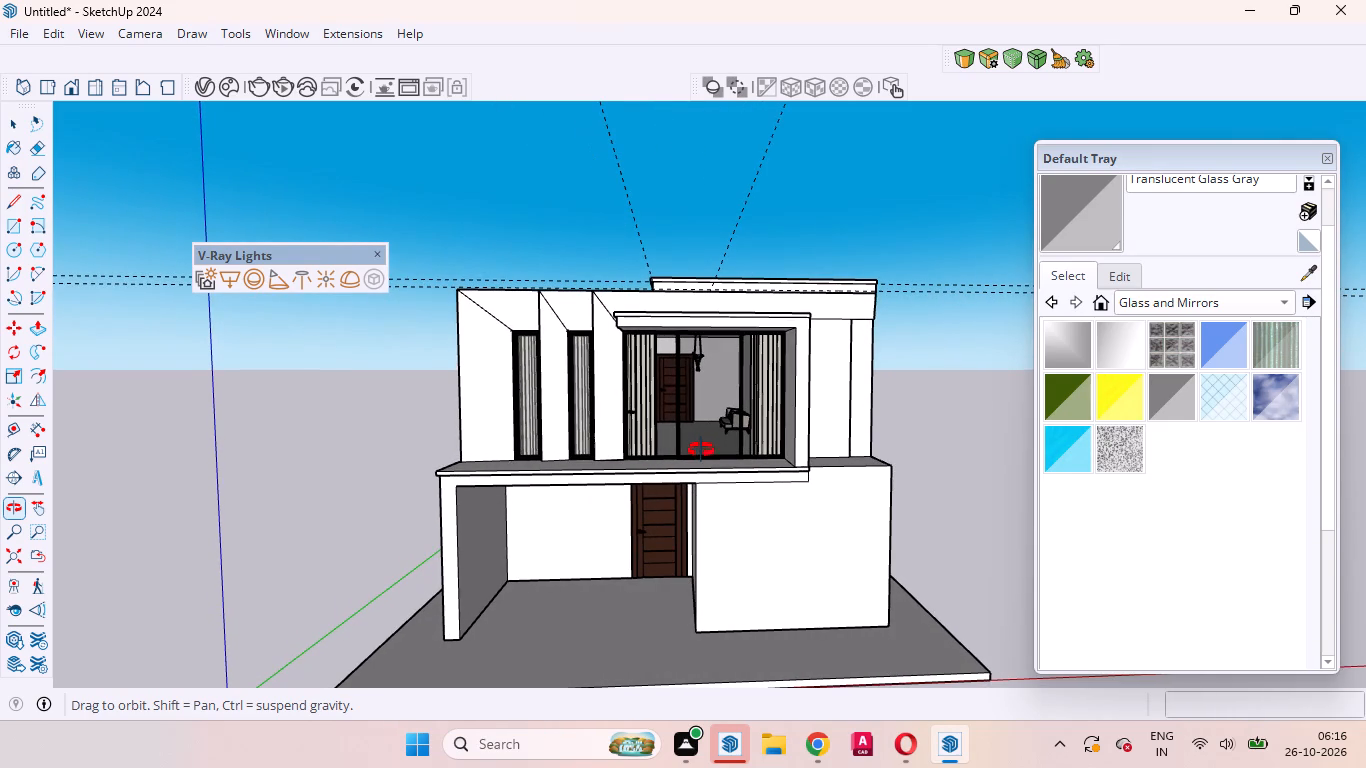
{"action": "middle_click_drag", "start_coordinate": [701, 450], "coordinate": [687, 424]}
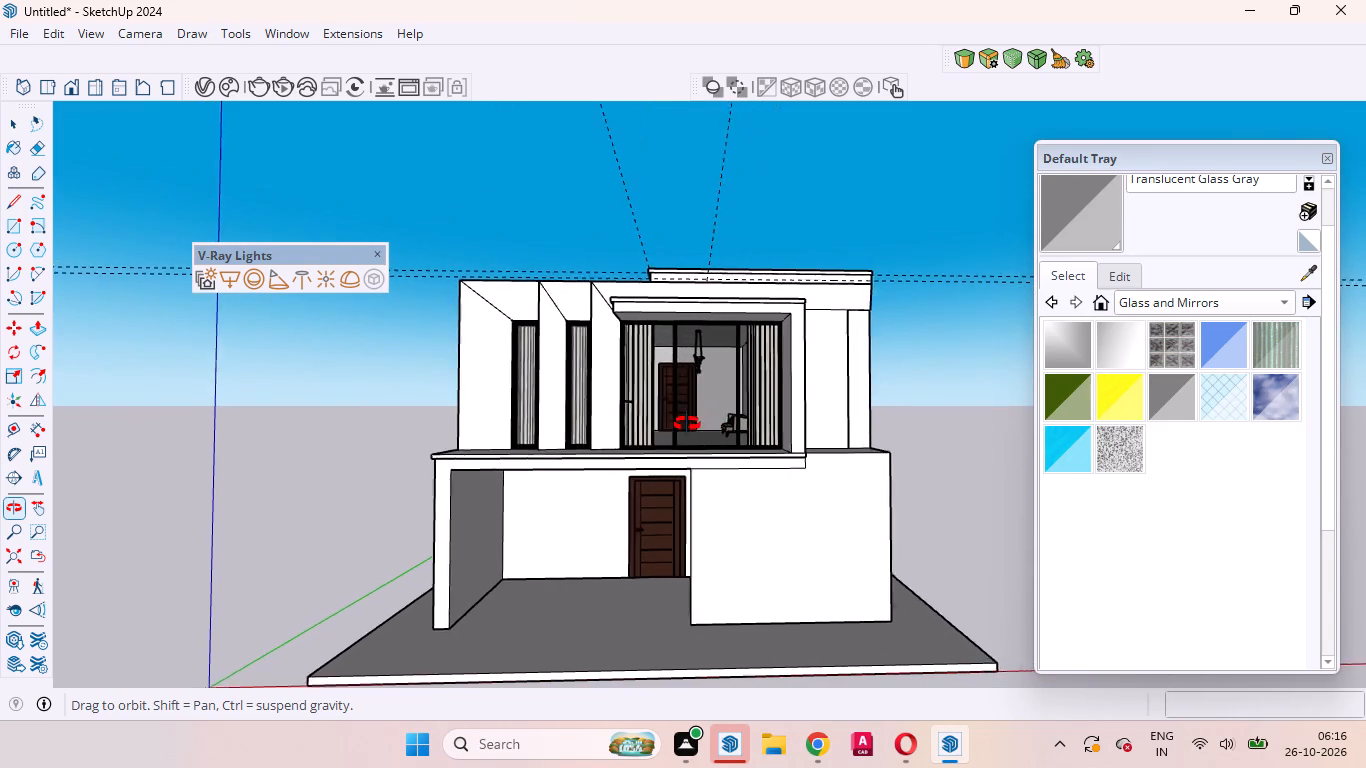
{"action": "middle_click_drag", "start_coordinate": [687, 424], "coordinate": [356, 445]}
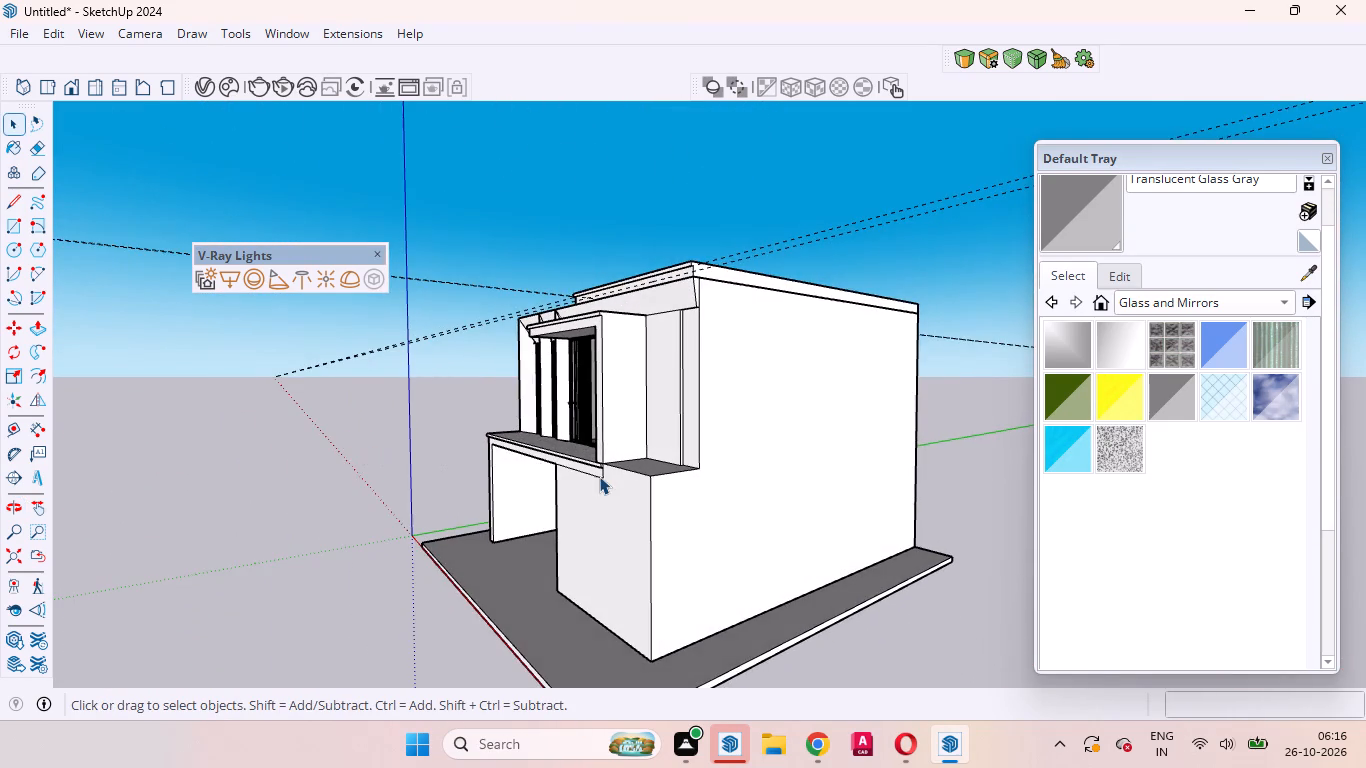
Push the ground-floor block's front face back about 3' 9 1/4", flush with the upper-floor wall beside the balcony frame.
{"action": "scroll", "coordinate": [599, 476], "scroll_direction": "up", "scroll_amount": 8}
{"action": "left_click", "coordinate": [622, 562]}
{"action": "double_click", "coordinate": [620, 559]}
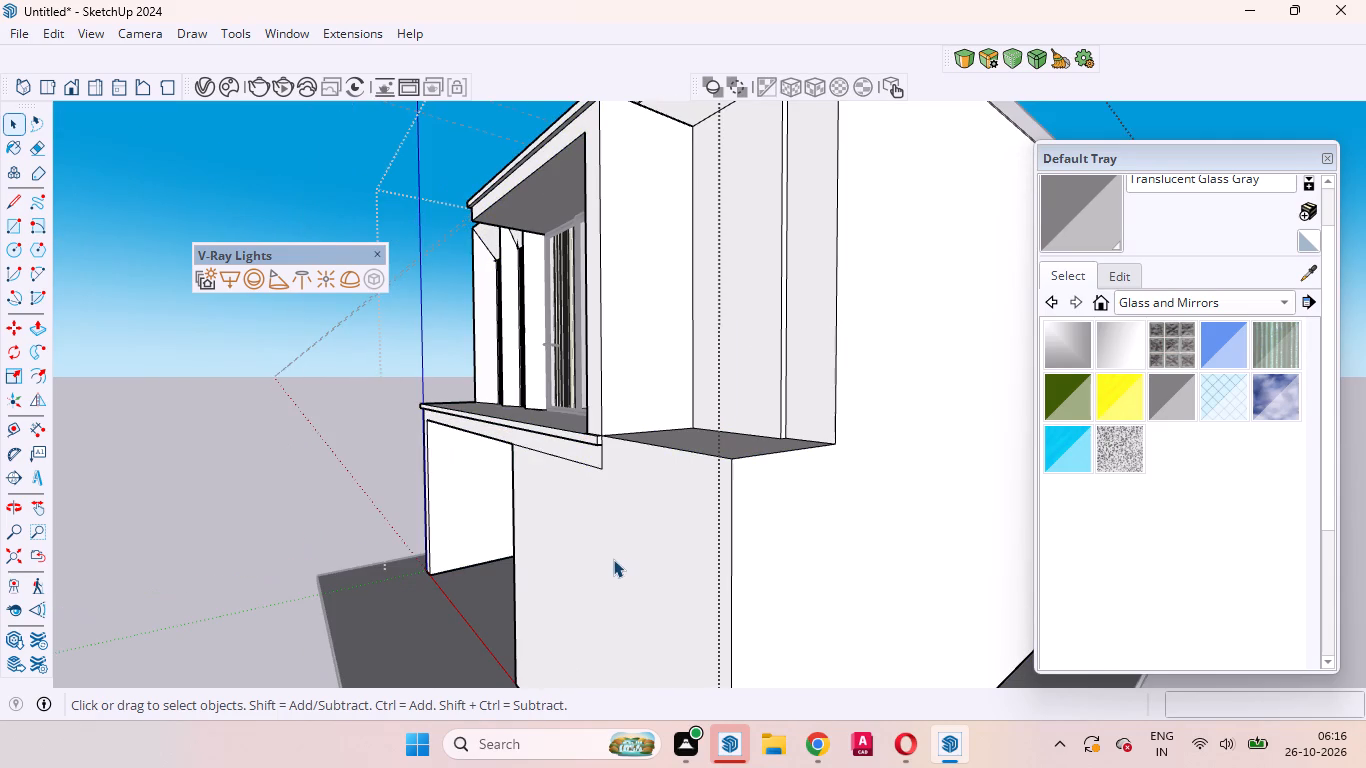
{"action": "left_click", "coordinate": [613, 559]}
{"action": "scroll", "coordinate": [646, 552], "scroll_direction": "down", "scroll_amount": 4}
{"action": "middle_click_drag", "start_coordinate": [624, 579], "coordinate": [707, 551]}
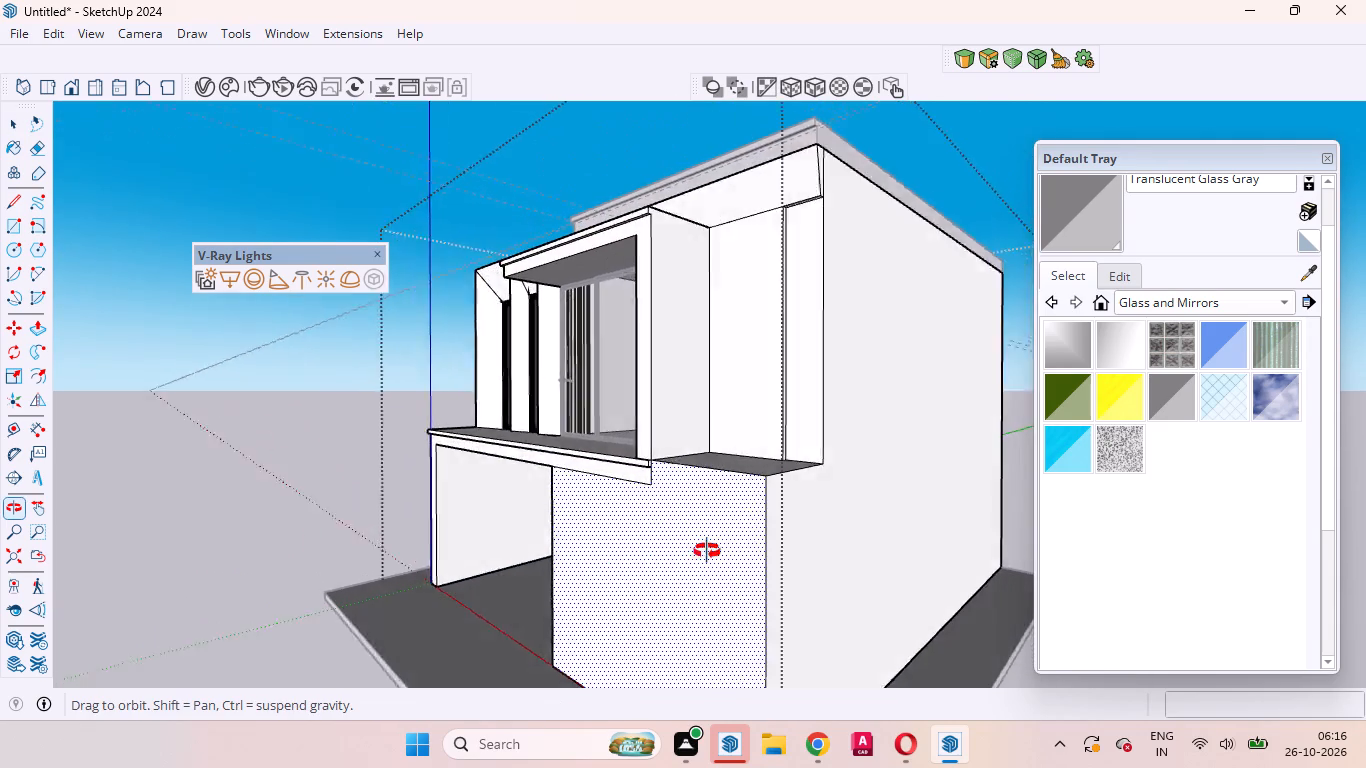
{"action": "middle_click_drag", "start_coordinate": [707, 551], "coordinate": [709, 535]}
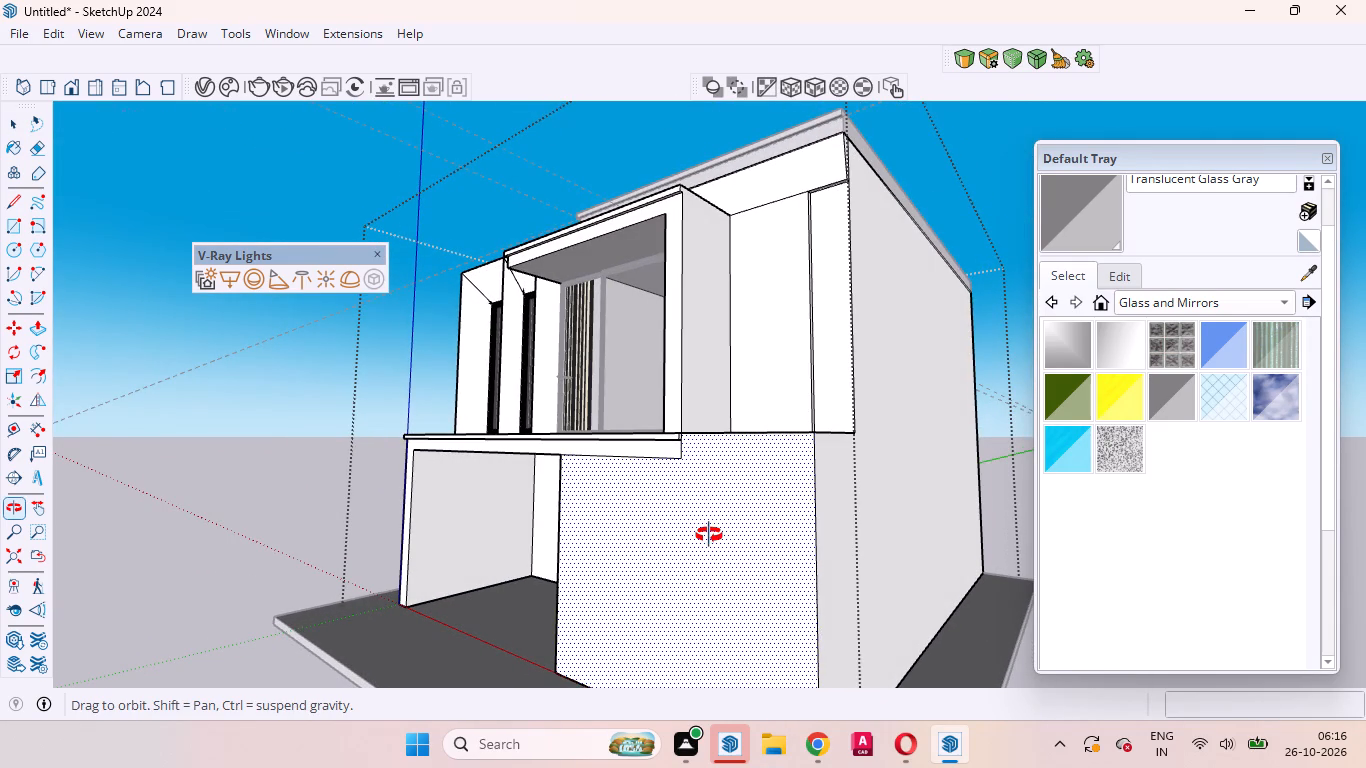
{"action": "middle_click_drag", "start_coordinate": [709, 535], "coordinate": [691, 537]}
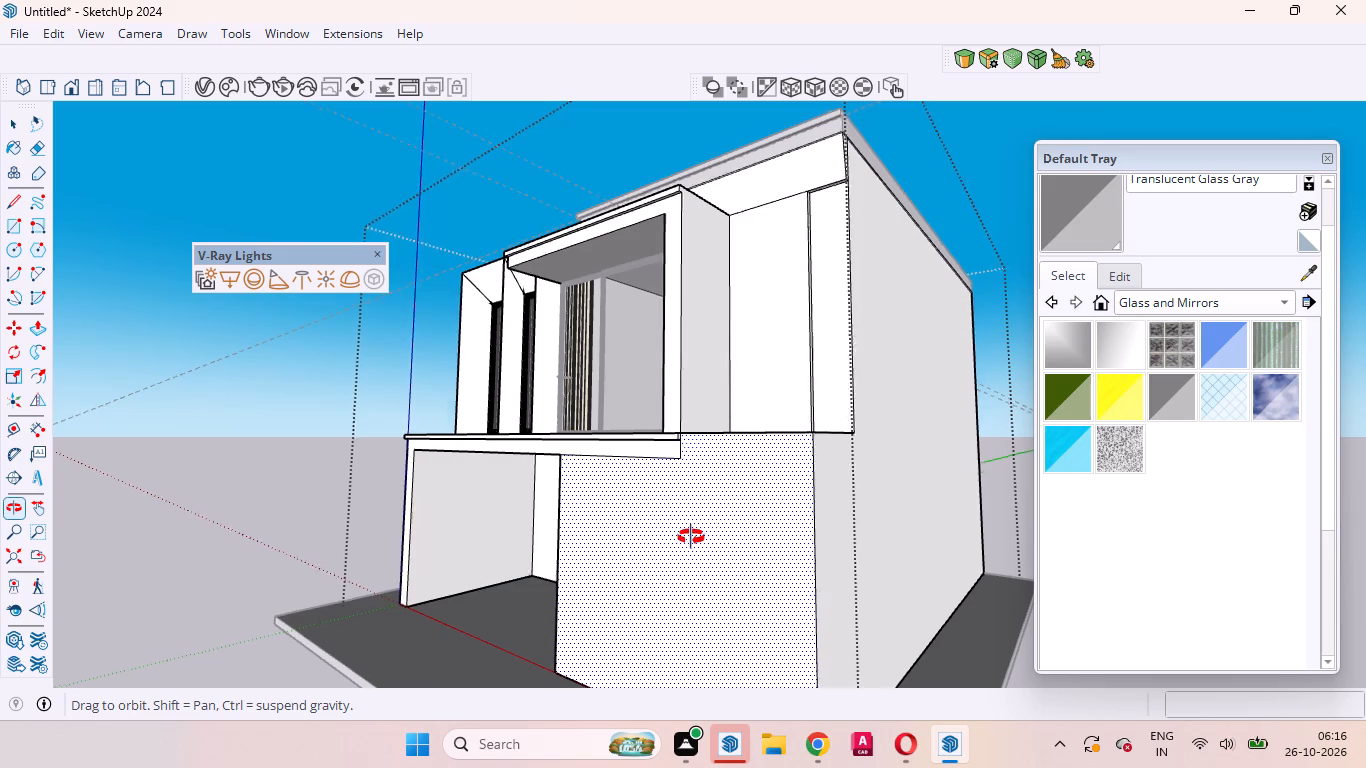
{"action": "middle_click_drag", "start_coordinate": [691, 537], "coordinate": [673, 540]}
{"action": "scroll", "coordinate": [705, 534], "scroll_direction": "up", "scroll_amount": 3}
{"action": "middle_click_drag", "start_coordinate": [725, 540], "coordinate": [736, 596]}
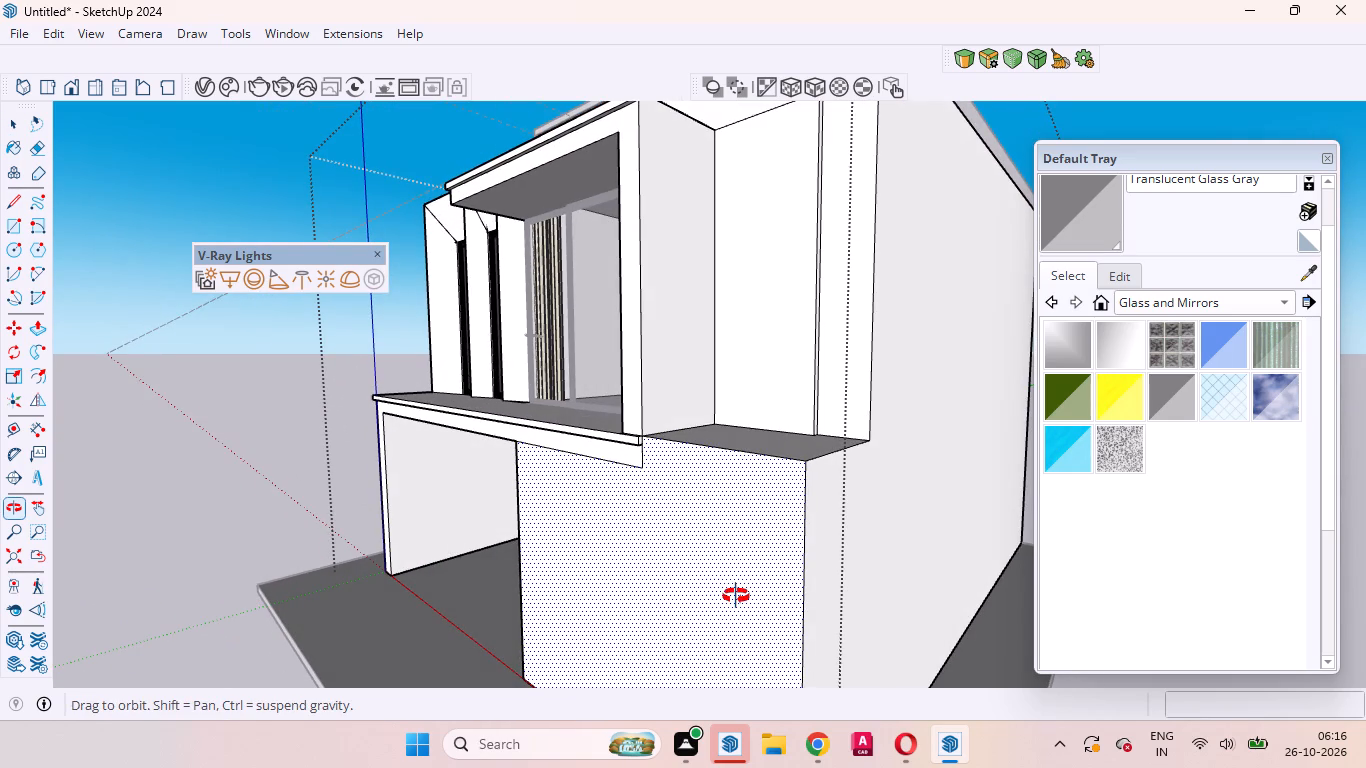
{"action": "middle_click_drag", "start_coordinate": [736, 596], "coordinate": [724, 584]}
{"action": "scroll", "coordinate": [724, 584], "scroll_direction": "up", "scroll_amount": 1}
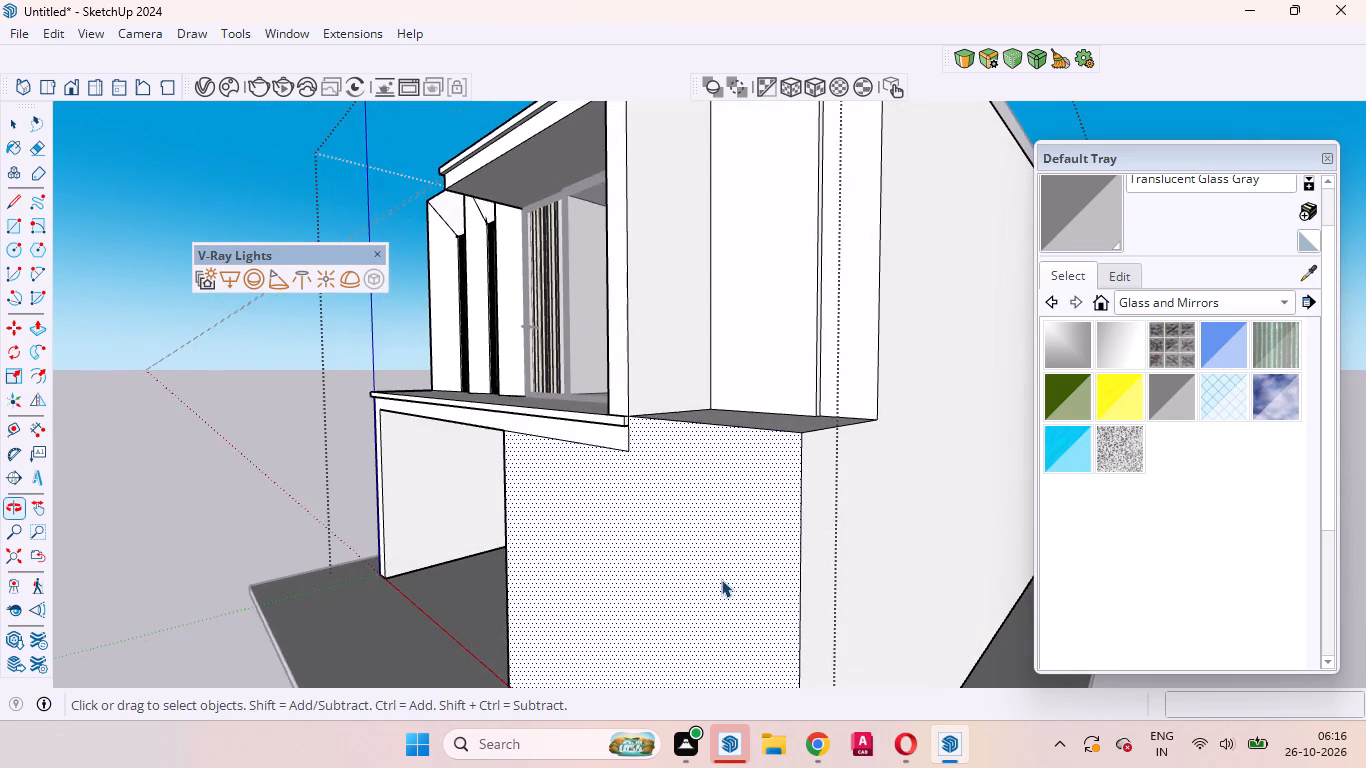
{"action": "scroll", "coordinate": [734, 562], "scroll_direction": "down", "scroll_amount": 5}
{"action": "scroll", "coordinate": [739, 556], "scroll_direction": "up", "scroll_amount": 5}
{"action": "middle_click_drag", "start_coordinate": [742, 558], "coordinate": [822, 565]}
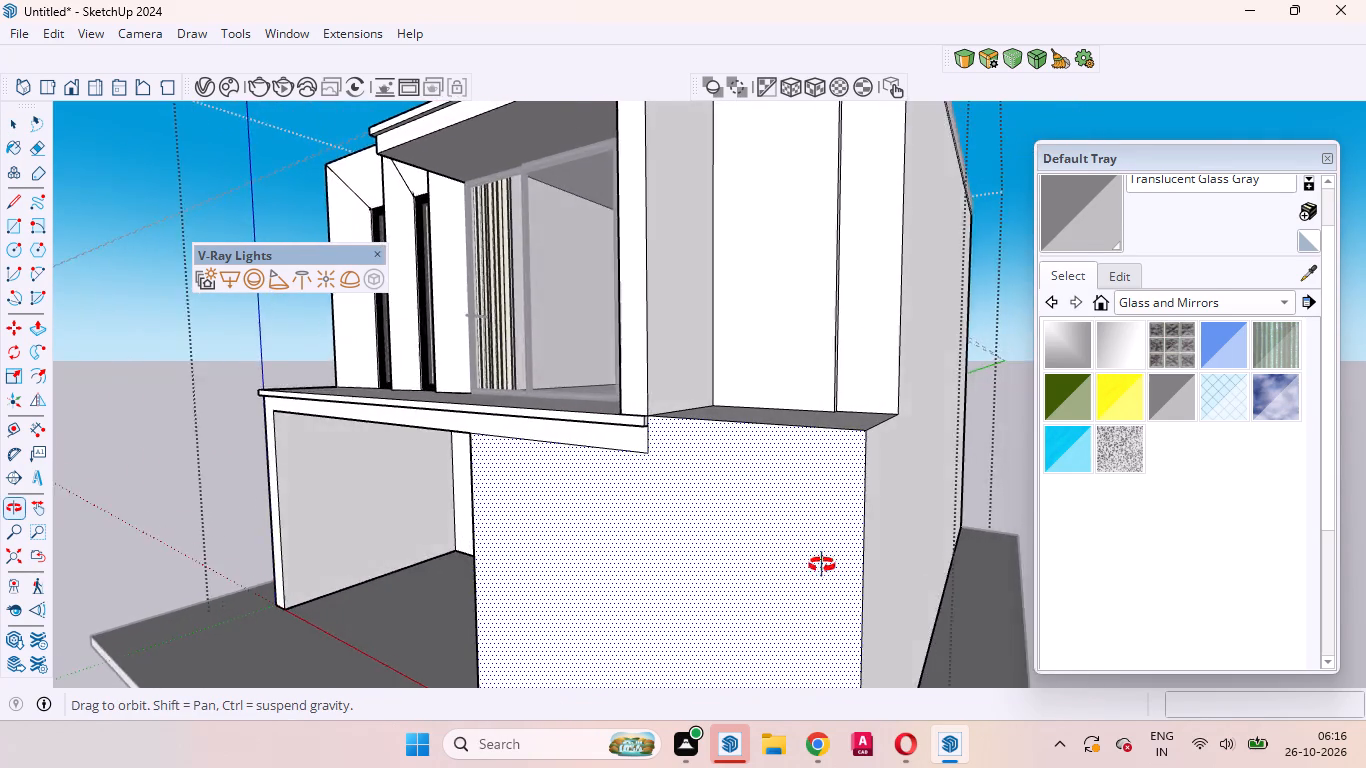
{"action": "middle_click_drag", "start_coordinate": [822, 565], "coordinate": [830, 539]}
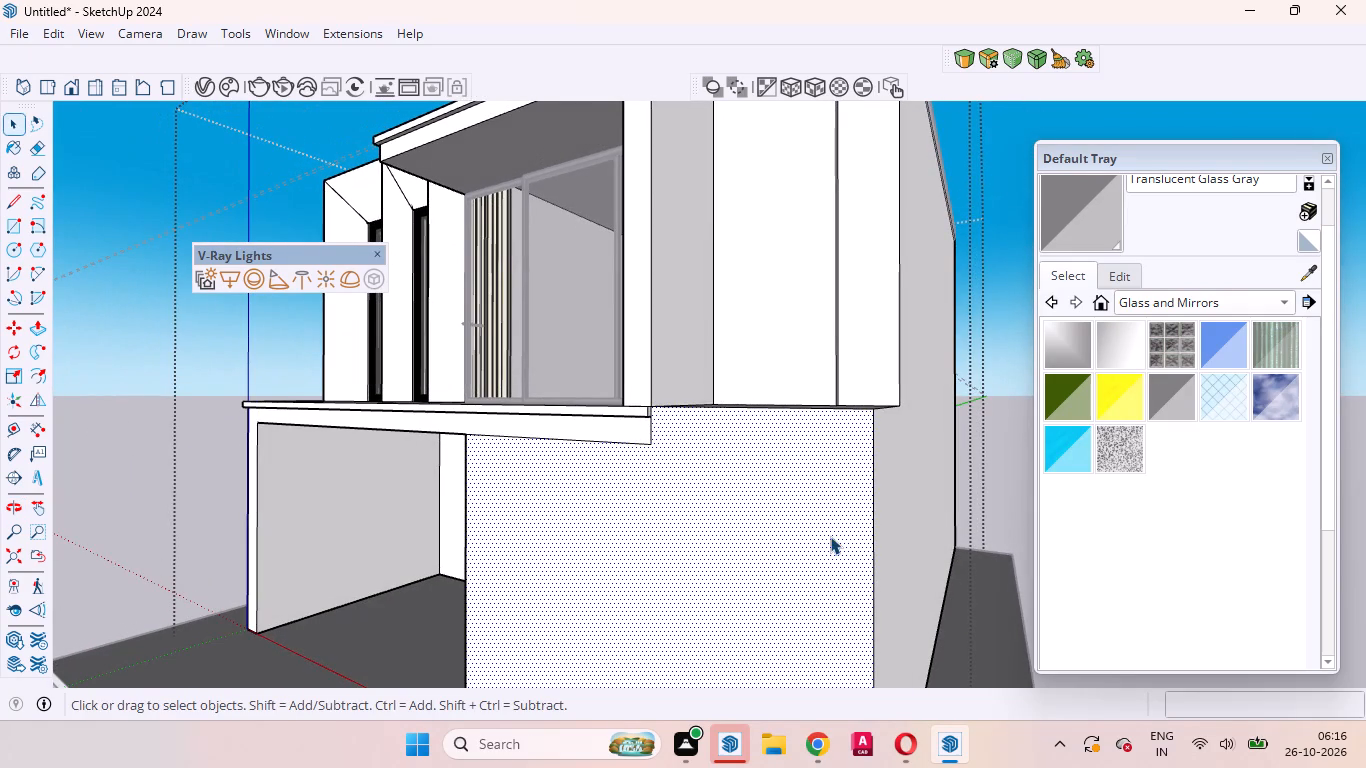
{"action": "key", "text": "p"}
{"action": "left_click", "coordinate": [807, 534]}
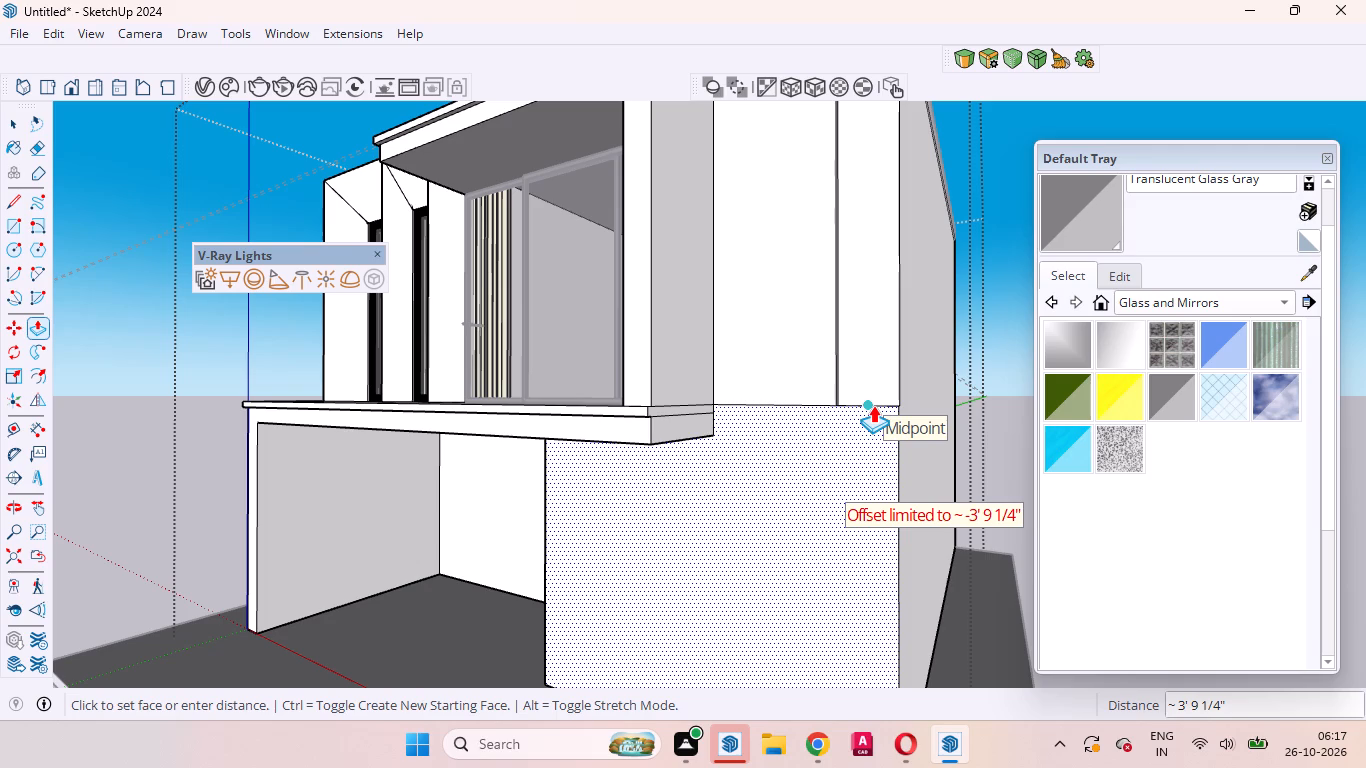
{"action": "left_click", "coordinate": [873, 405]}
{"action": "key", "text": "space"}
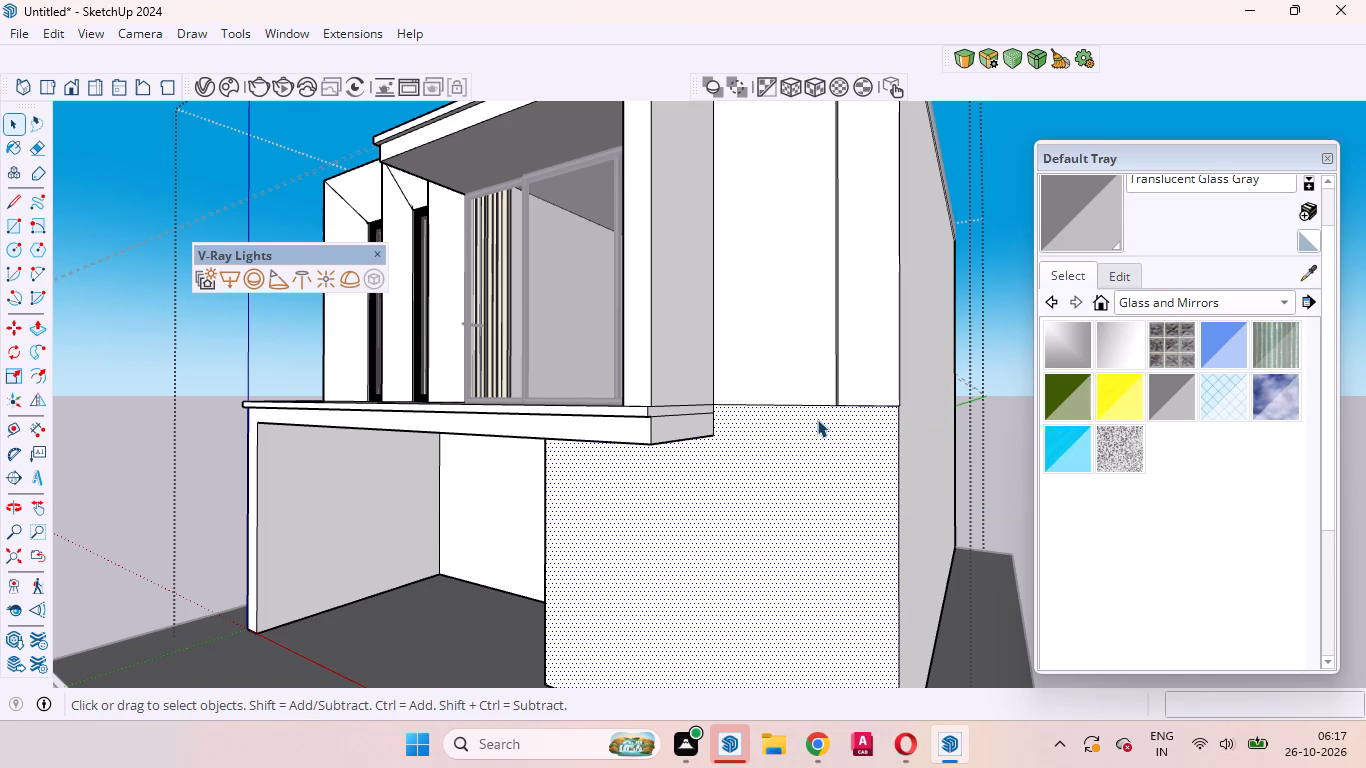
Examine the recessed ground-floor front wall and the underside of the balcony slab above it.
{"action": "scroll", "coordinate": [817, 419], "scroll_direction": "down", "scroll_amount": 8}
{"action": "middle_click_drag", "start_coordinate": [696, 472], "coordinate": [752, 450]}
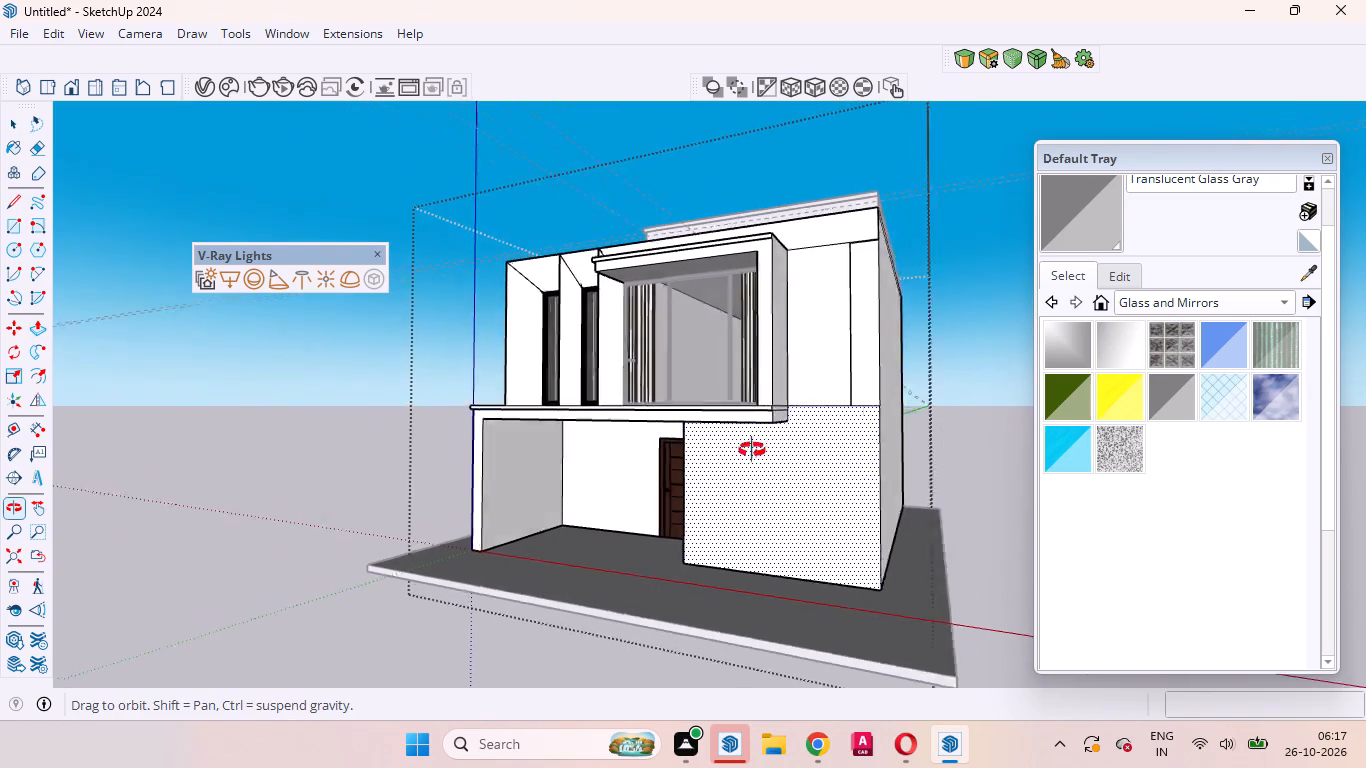
{"action": "middle_click_drag", "start_coordinate": [752, 450], "coordinate": [756, 448]}
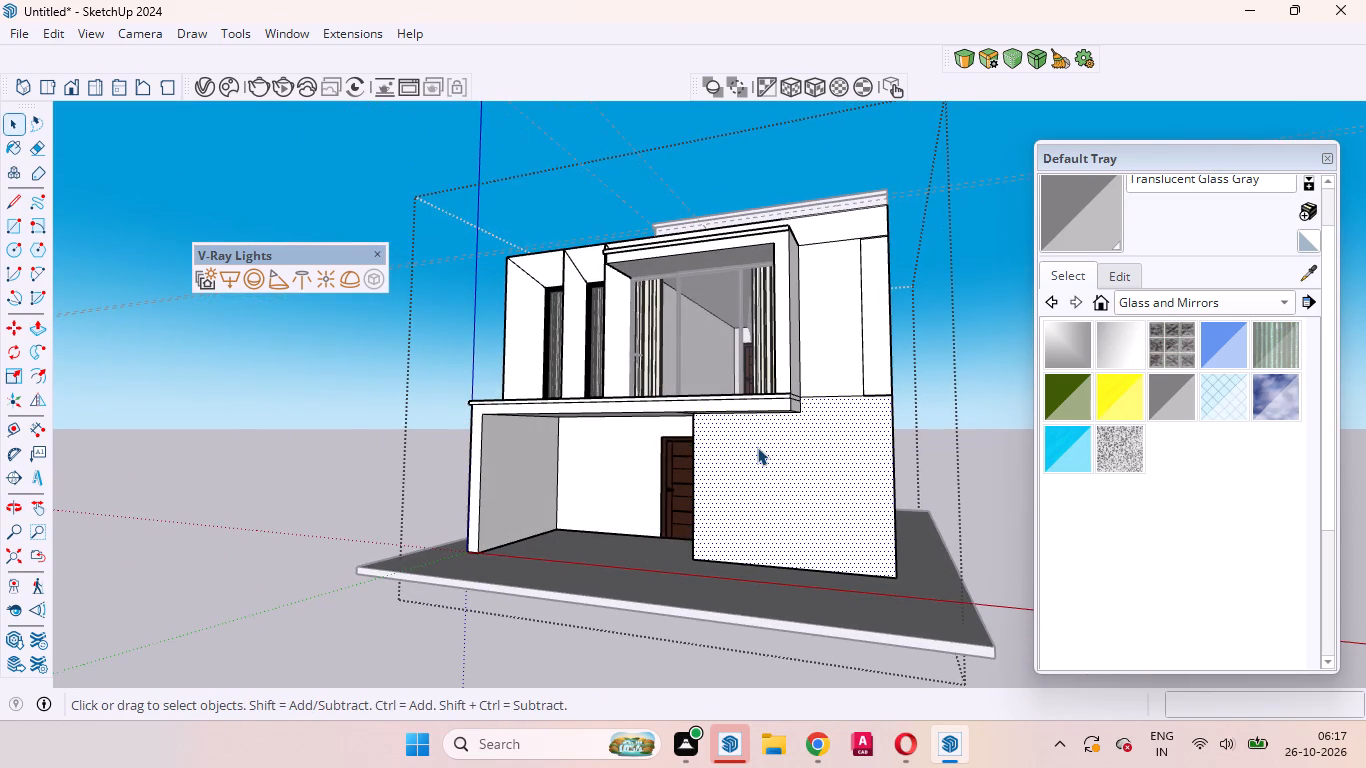
{"action": "scroll", "coordinate": [757, 447], "scroll_direction": "up", "scroll_amount": 5}
{"action": "middle_click", "coordinate": [757, 447]}
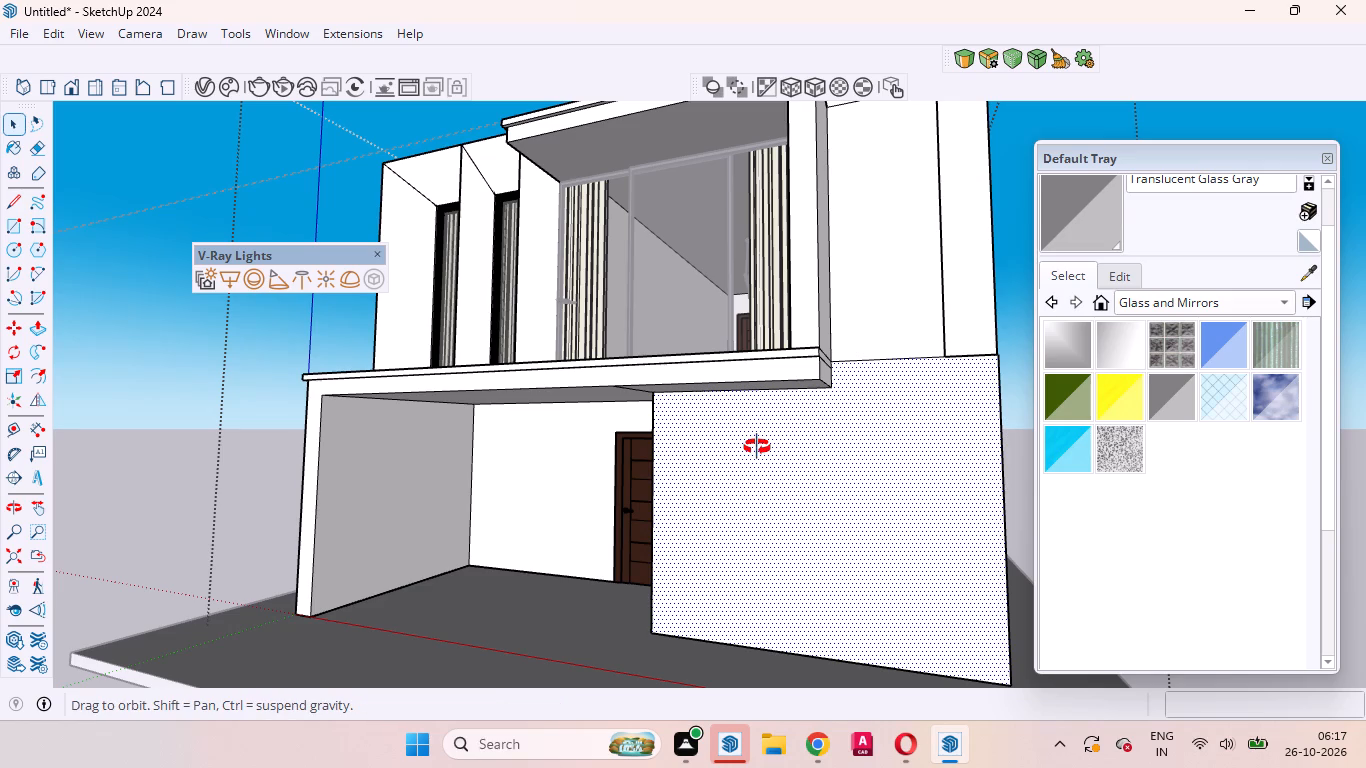
{"action": "scroll", "coordinate": [757, 447], "scroll_direction": "down", "scroll_amount": 5}
{"action": "middle_click", "coordinate": [757, 447]}
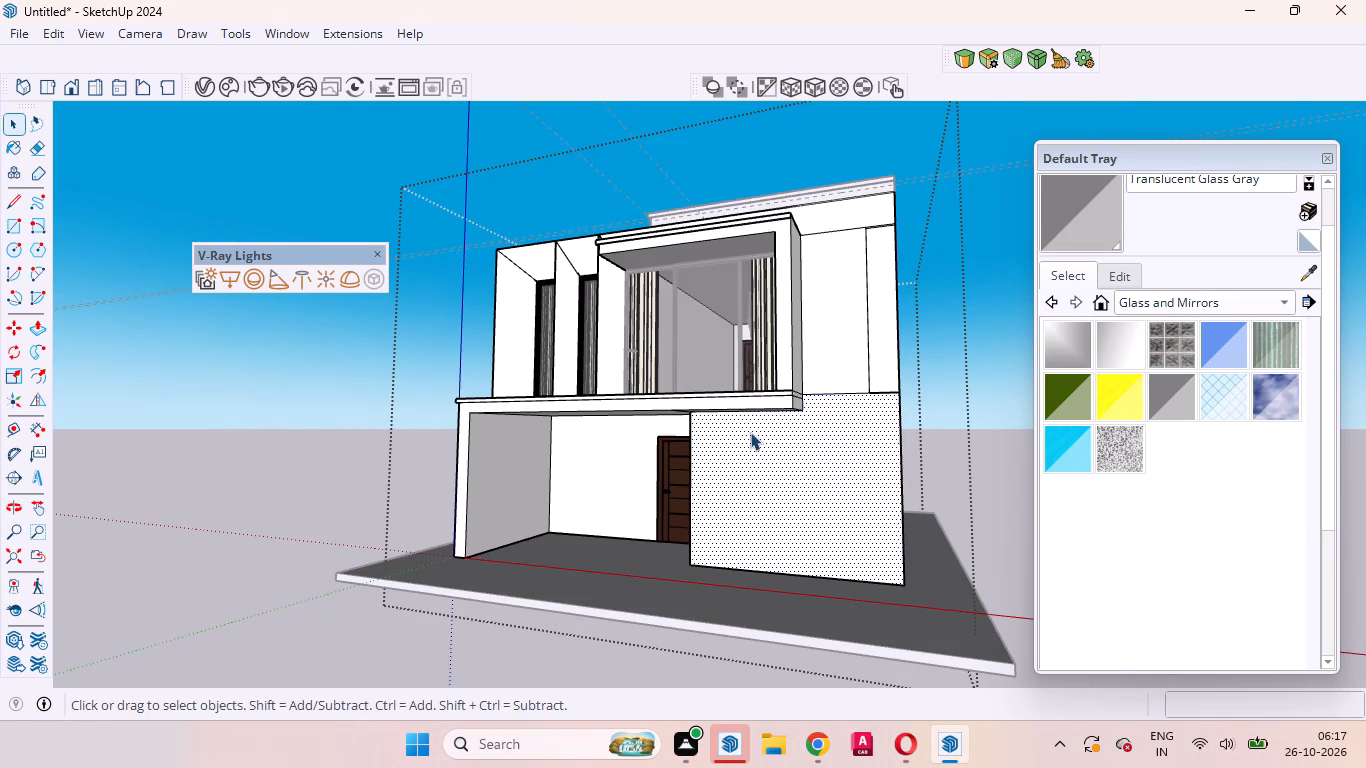
{"action": "scroll", "coordinate": [735, 408], "scroll_direction": "up", "scroll_amount": 15}
{"action": "middle_click_drag", "start_coordinate": [733, 442], "coordinate": [774, 435]}
{"action": "scroll", "coordinate": [733, 442], "scroll_direction": "up", "scroll_amount": 1}
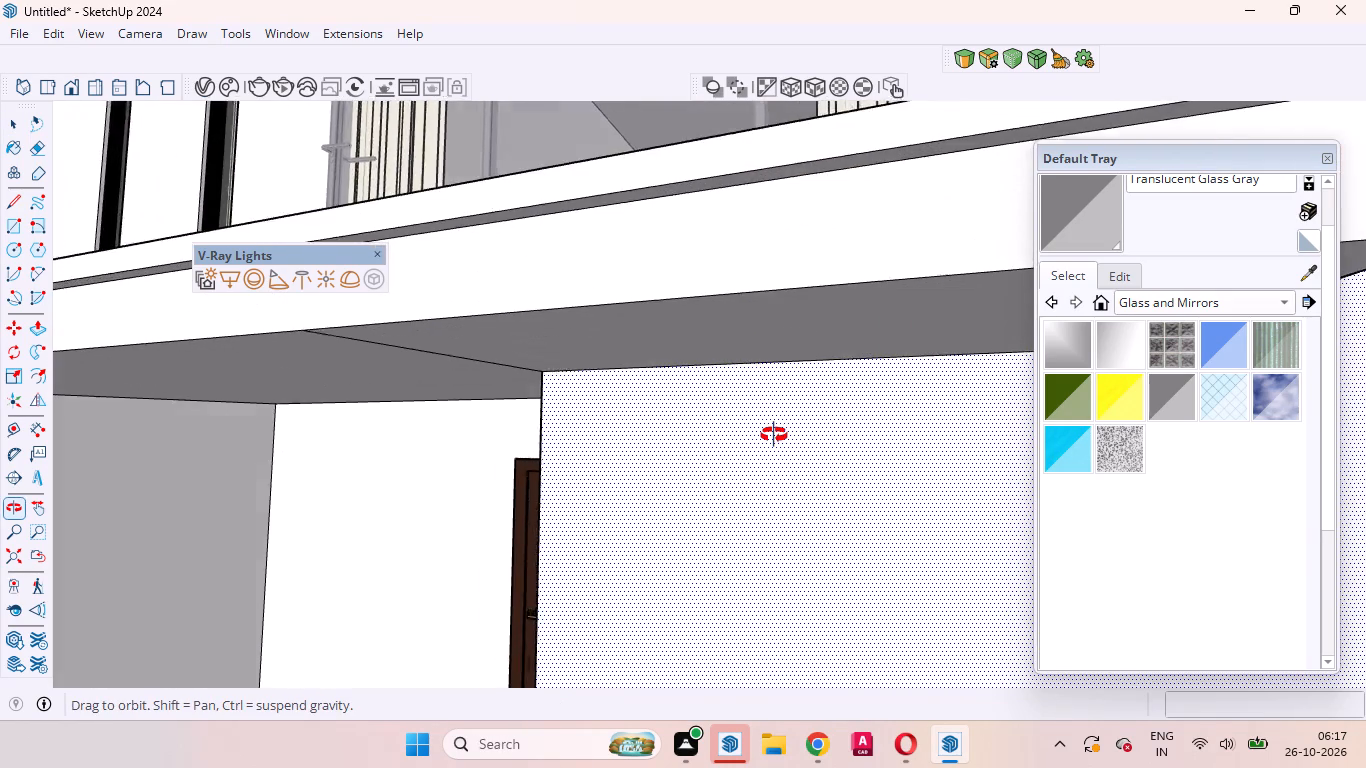
Examine the house front, comparing the ground-floor front wall with the balcony slab and upper-floor wall.
{"action": "middle_click_drag", "start_coordinate": [774, 435], "coordinate": [875, 514]}
{"action": "scroll", "coordinate": [853, 493], "scroll_direction": "down", "scroll_amount": 5}
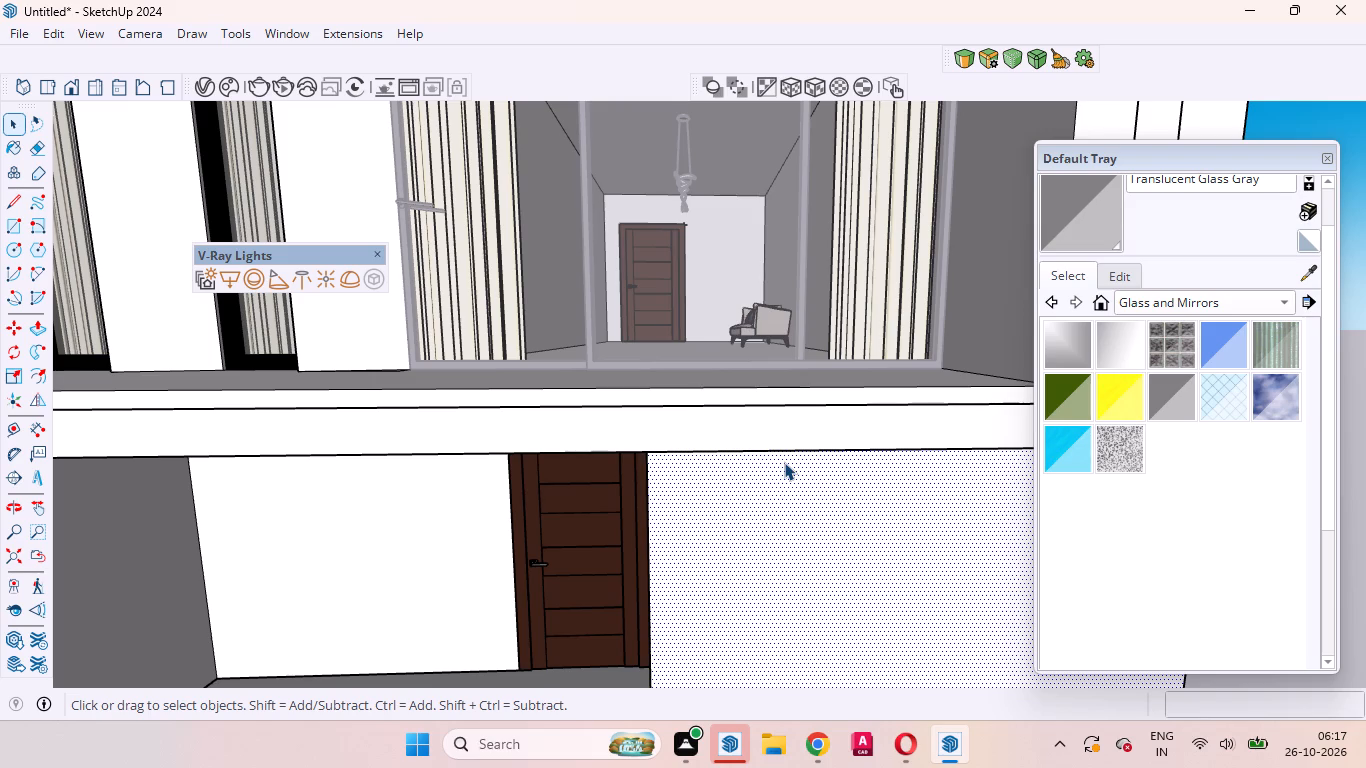
{"action": "scroll", "coordinate": [784, 462], "scroll_direction": "down", "scroll_amount": 2}
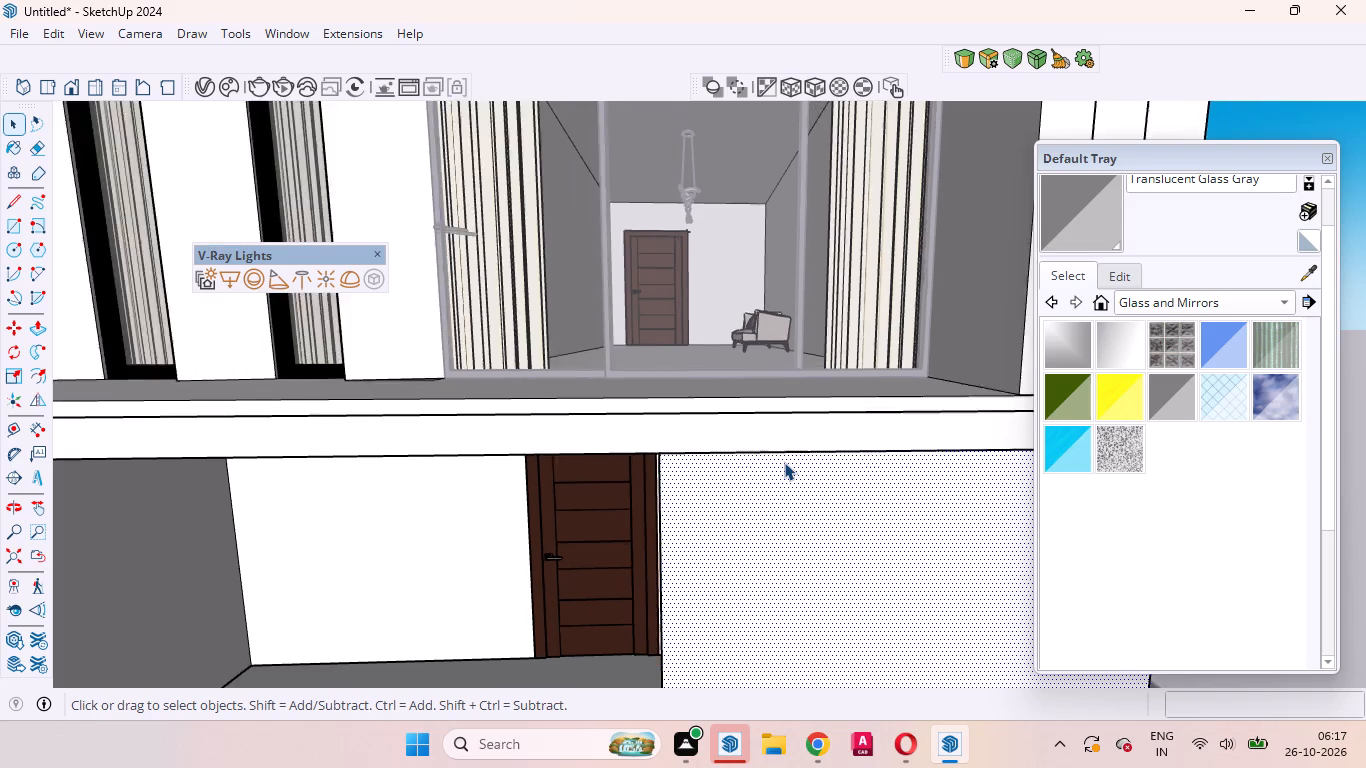
{"action": "scroll", "coordinate": [784, 462], "scroll_direction": "down", "scroll_amount": 3}
{"action": "scroll", "coordinate": [787, 460], "scroll_direction": "up", "scroll_amount": 5}
{"action": "scroll", "coordinate": [798, 470], "scroll_direction": "down", "scroll_amount": 10}
{"action": "middle_click_drag", "start_coordinate": [865, 473], "coordinate": [751, 453]}
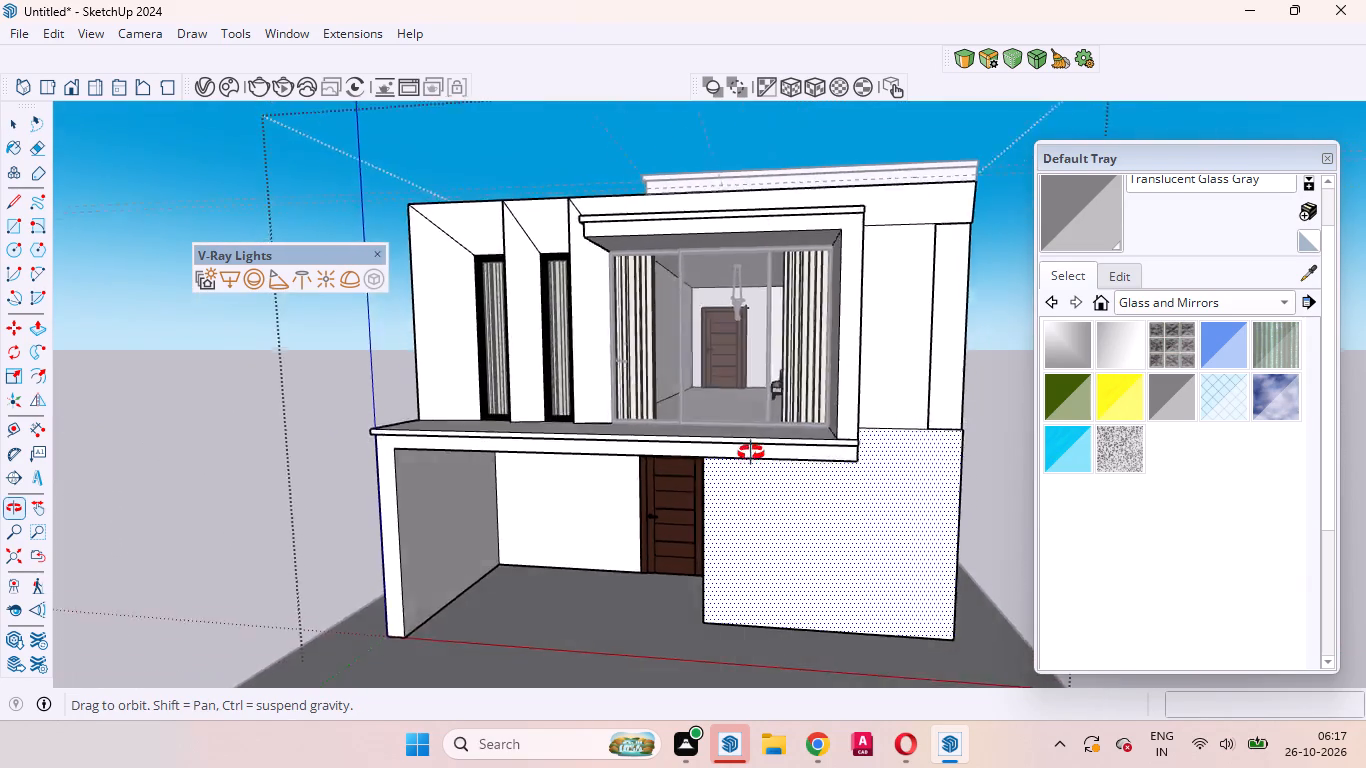
{"action": "middle_click_drag", "start_coordinate": [751, 453], "coordinate": [745, 425]}
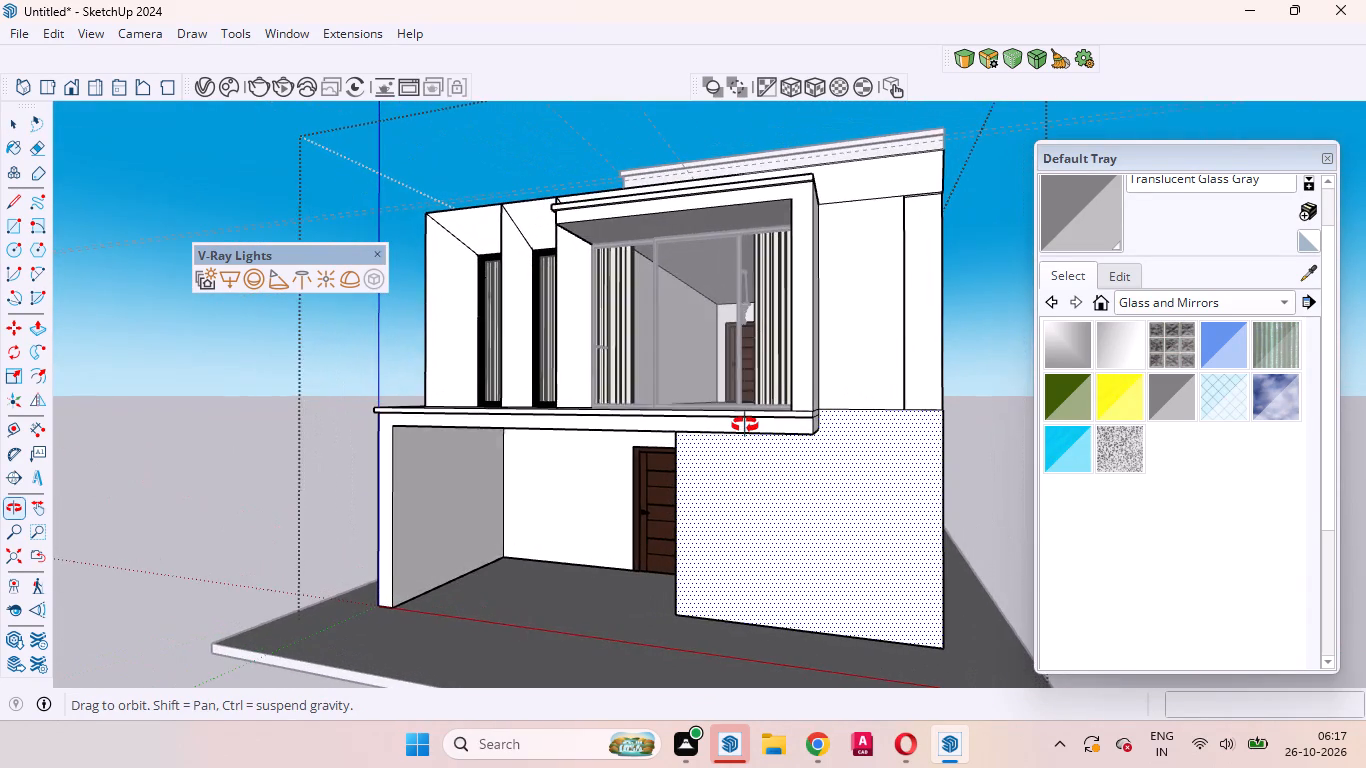
{"action": "middle_click_drag", "start_coordinate": [745, 425], "coordinate": [747, 427]}
{"action": "scroll", "coordinate": [747, 427], "scroll_direction": "down", "scroll_amount": 10}
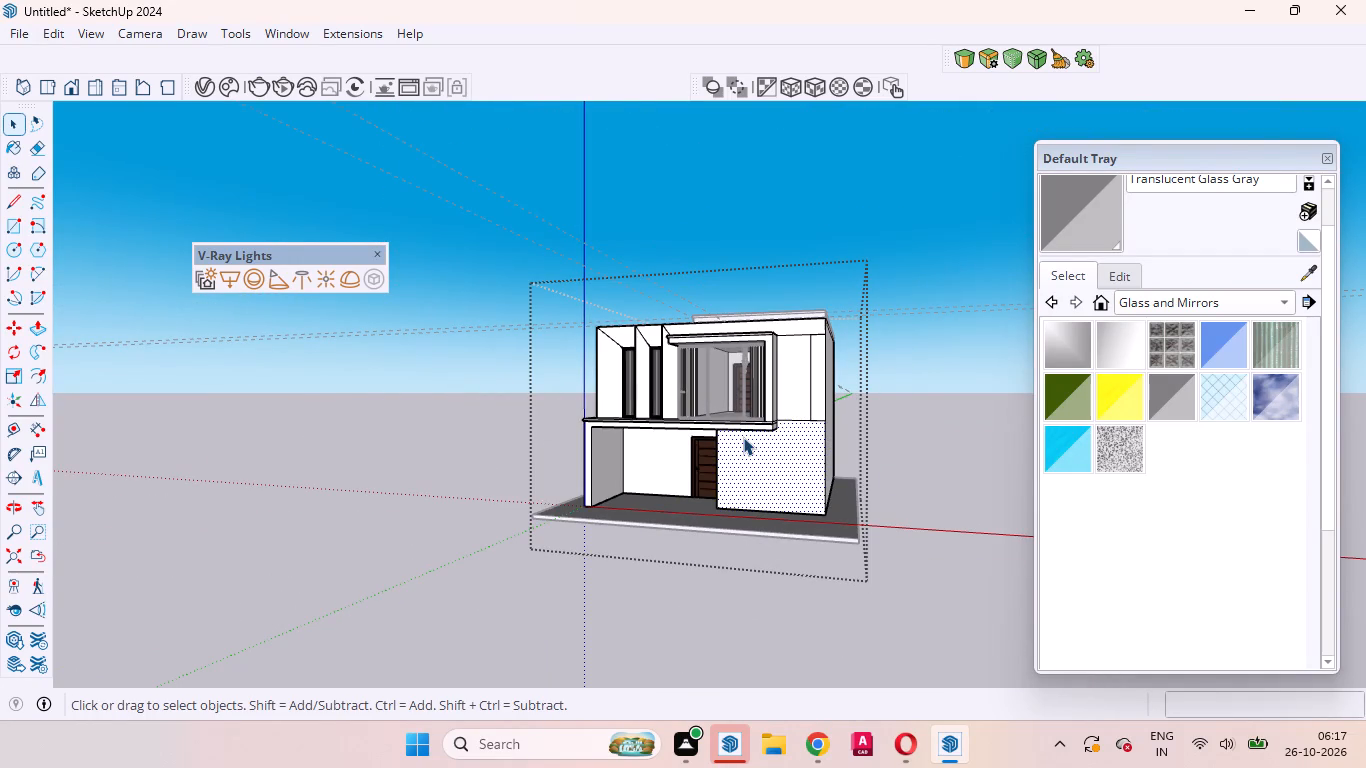
Push the ground-floor front wall face back about 2 3/4", flush with the recessed corner strip of the upper-floor wall.
{"action": "scroll", "coordinate": [771, 421], "scroll_direction": "up", "scroll_amount": 5}
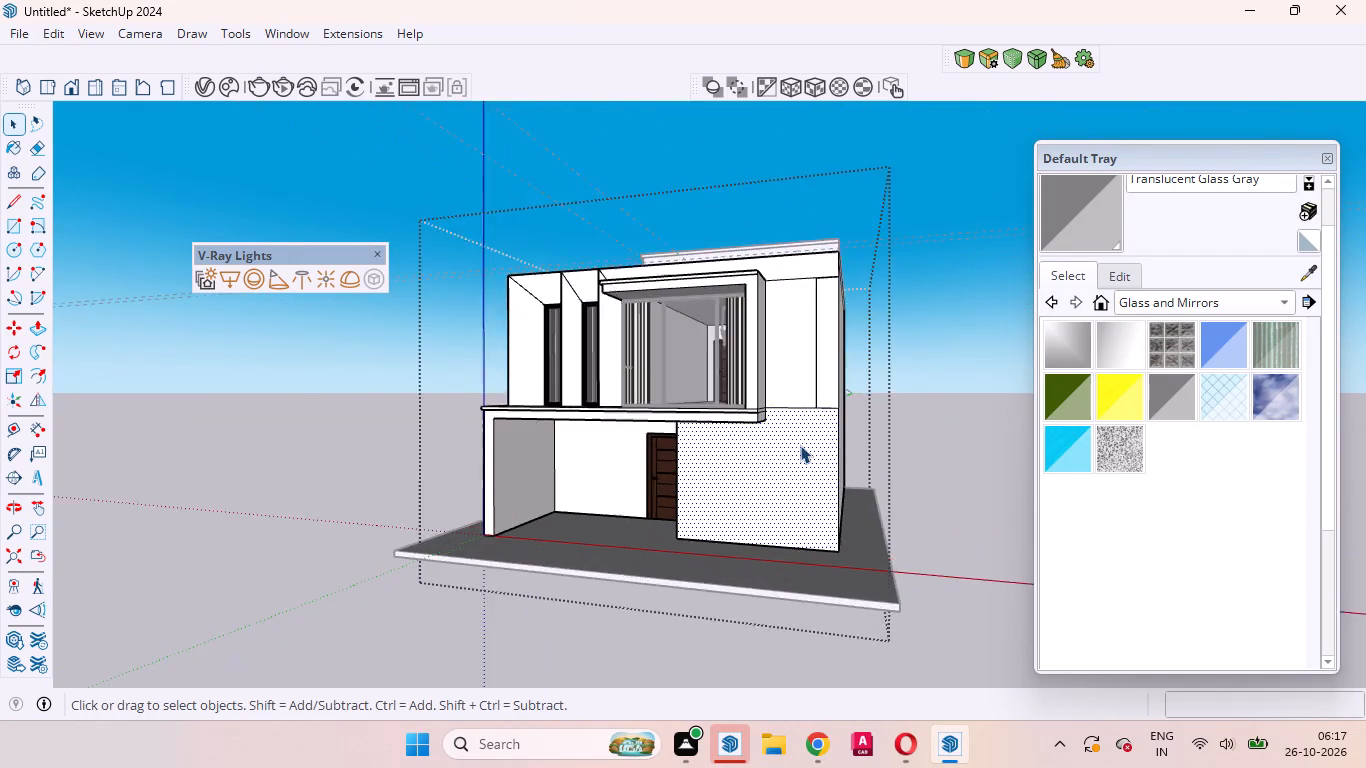
{"action": "scroll", "coordinate": [800, 445], "scroll_direction": "up", "scroll_amount": 20}
{"action": "scroll", "coordinate": [800, 445], "scroll_direction": "up", "scroll_amount": 9}
{"action": "middle_click_drag", "start_coordinate": [809, 426], "coordinate": [721, 413]}
{"action": "scroll", "coordinate": [726, 378], "scroll_direction": "up", "scroll_amount": 1}
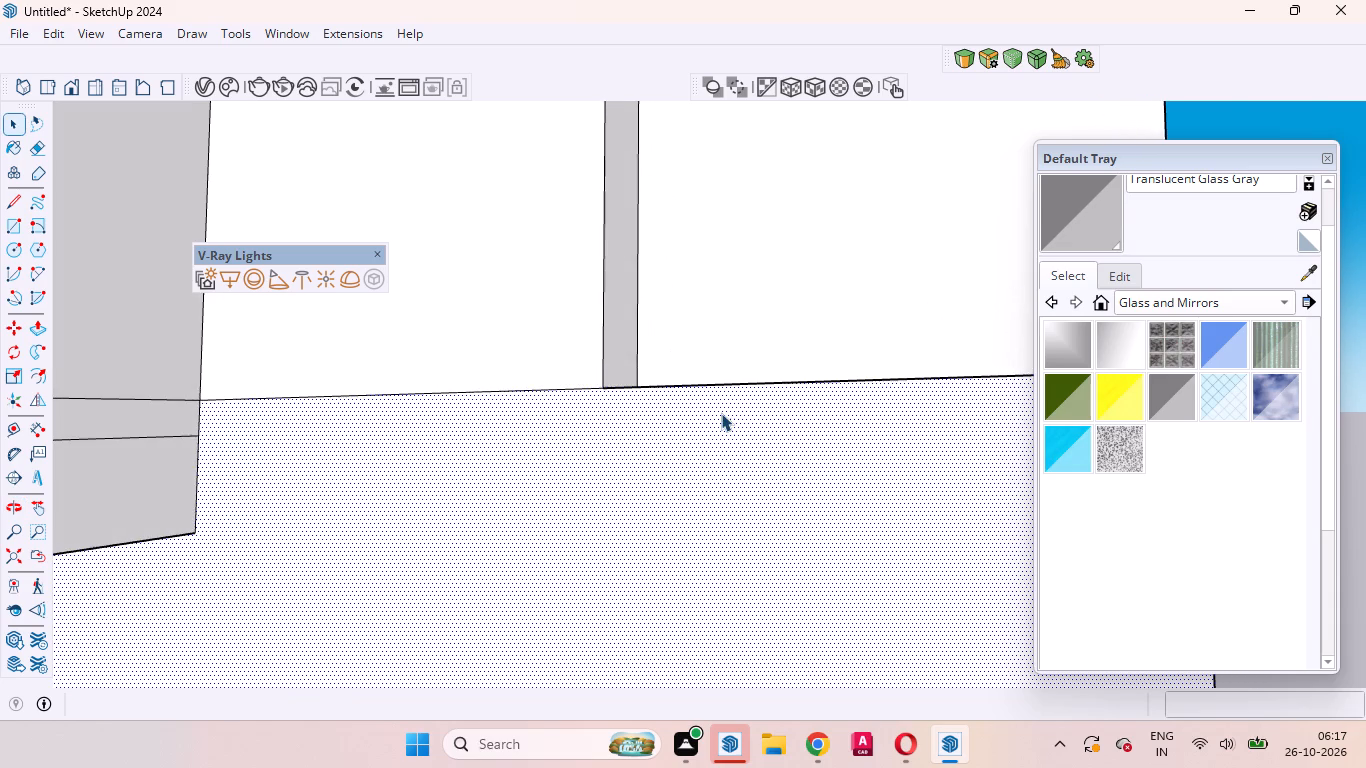
{"action": "scroll", "coordinate": [725, 437], "scroll_direction": "up", "scroll_amount": 2}
{"action": "left_click", "coordinate": [725, 437]}
{"action": "scroll", "coordinate": [704, 438], "scroll_direction": "down", "scroll_amount": 15}
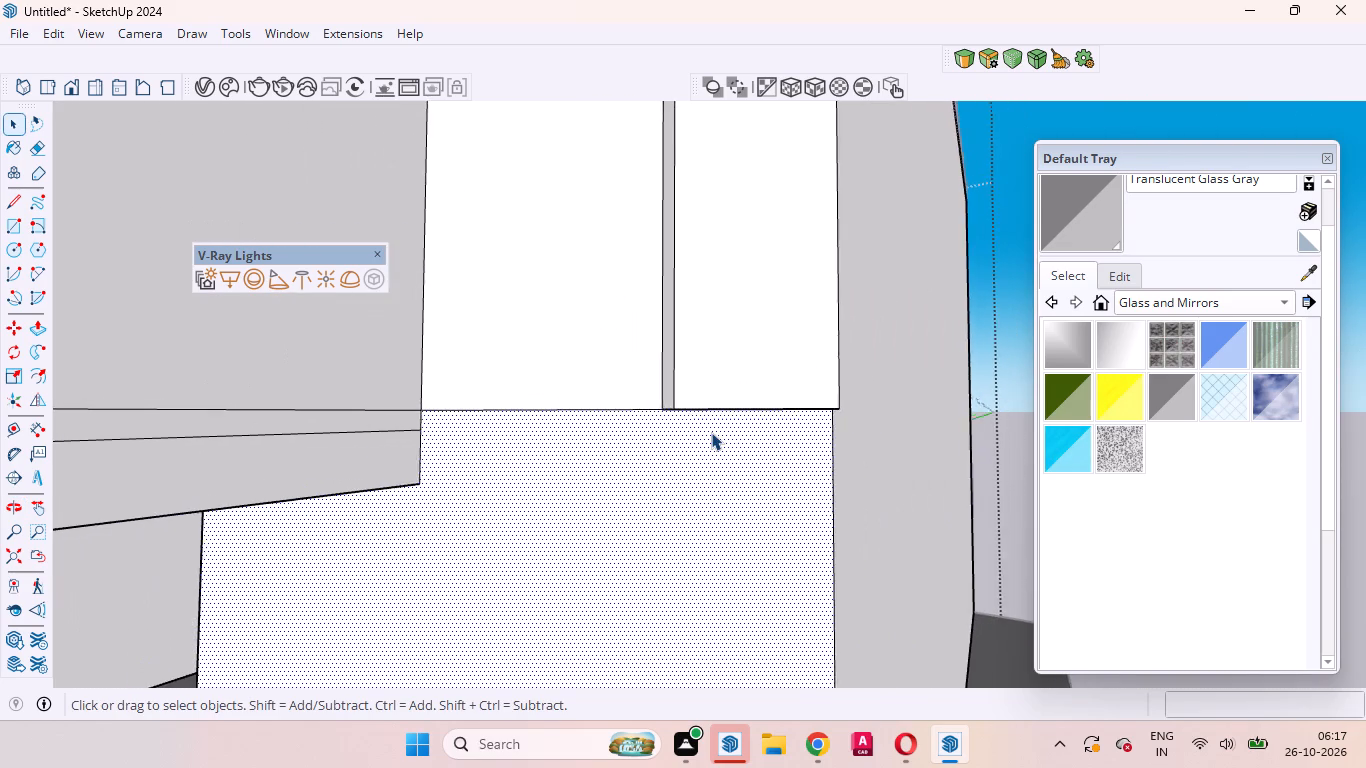
{"action": "scroll", "coordinate": [711, 432], "scroll_direction": "up", "scroll_amount": 5}
{"action": "middle_click_drag", "start_coordinate": [711, 432], "coordinate": [704, 431]}
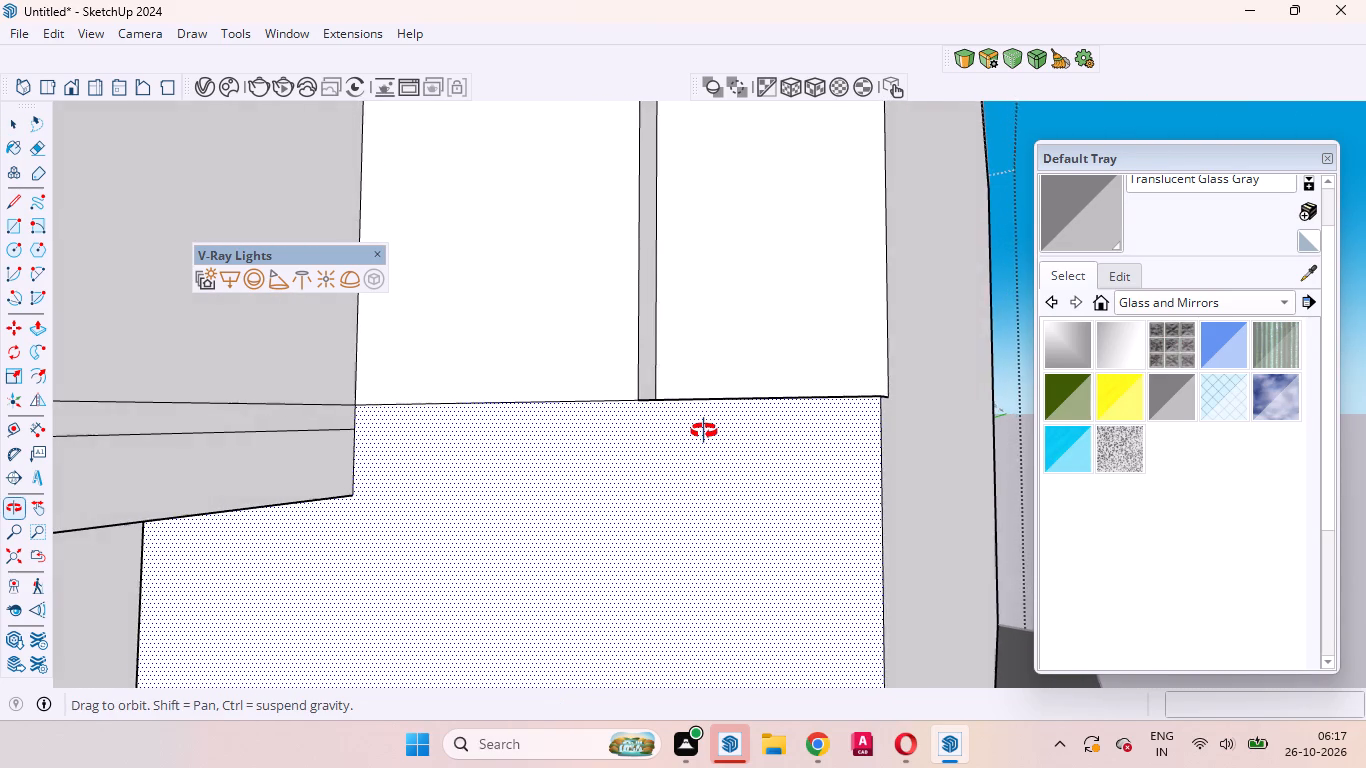
{"action": "middle_click_drag", "start_coordinate": [704, 431], "coordinate": [617, 431]}
{"action": "scroll", "coordinate": [642, 466], "scroll_direction": "up", "scroll_amount": 4}
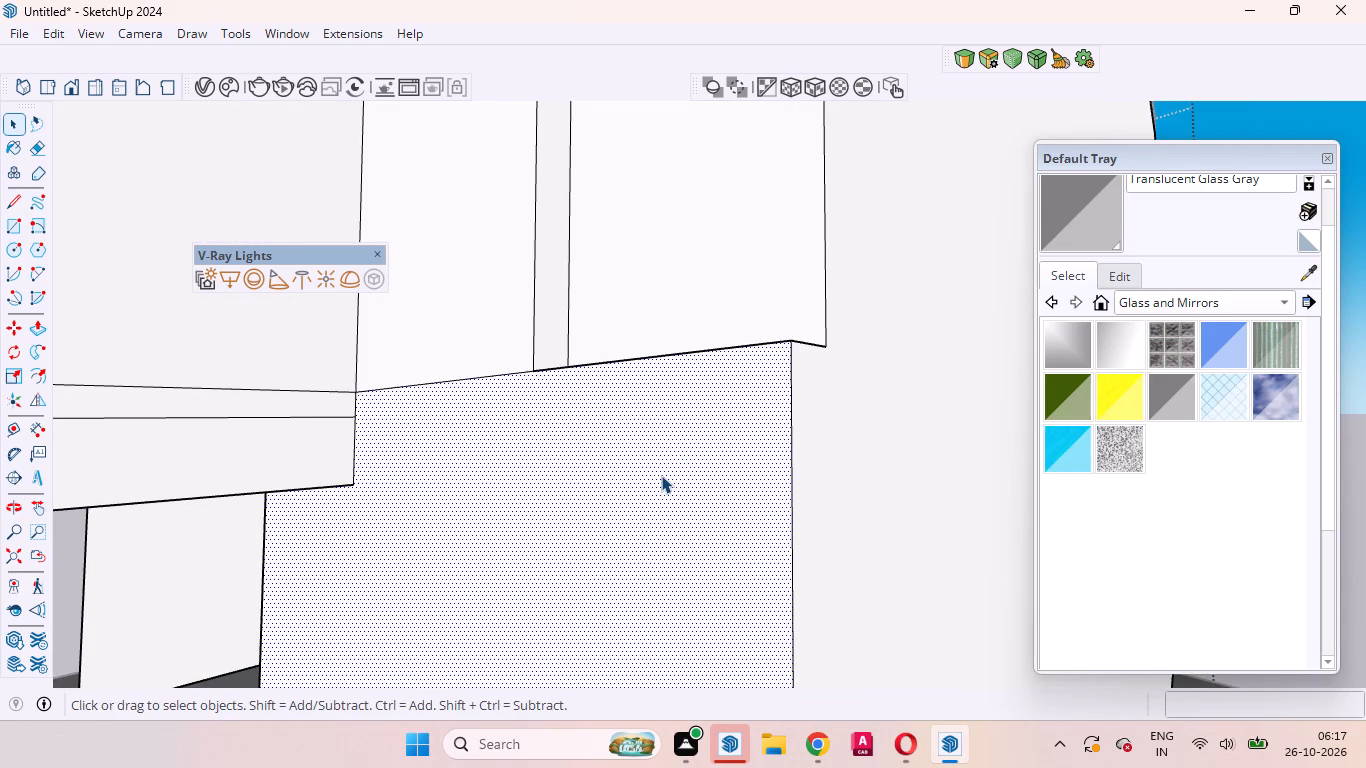
{"action": "key", "text": "p"}
{"action": "left_click_drag", "start_coordinate": [661, 475], "coordinate": [666, 473]}
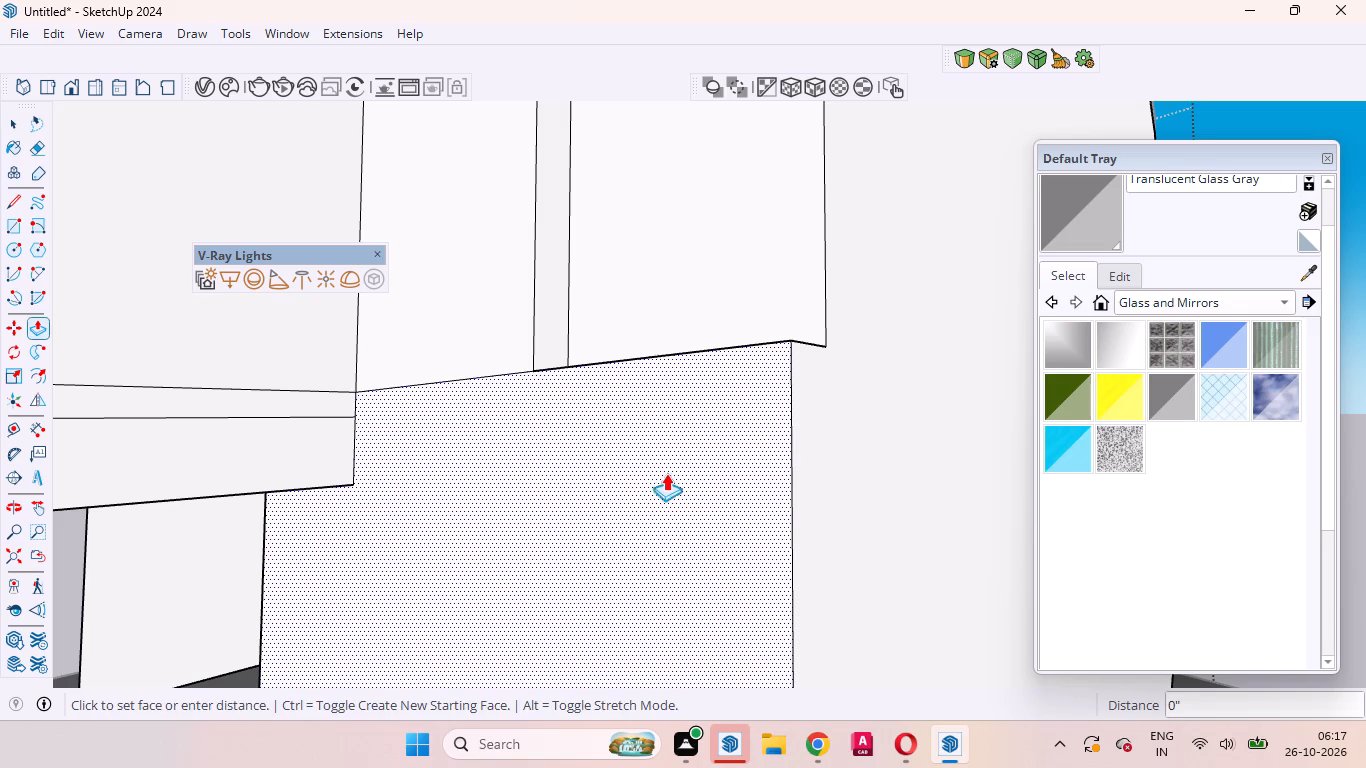
{"action": "left_click_drag", "start_coordinate": [666, 473], "coordinate": [724, 427]}
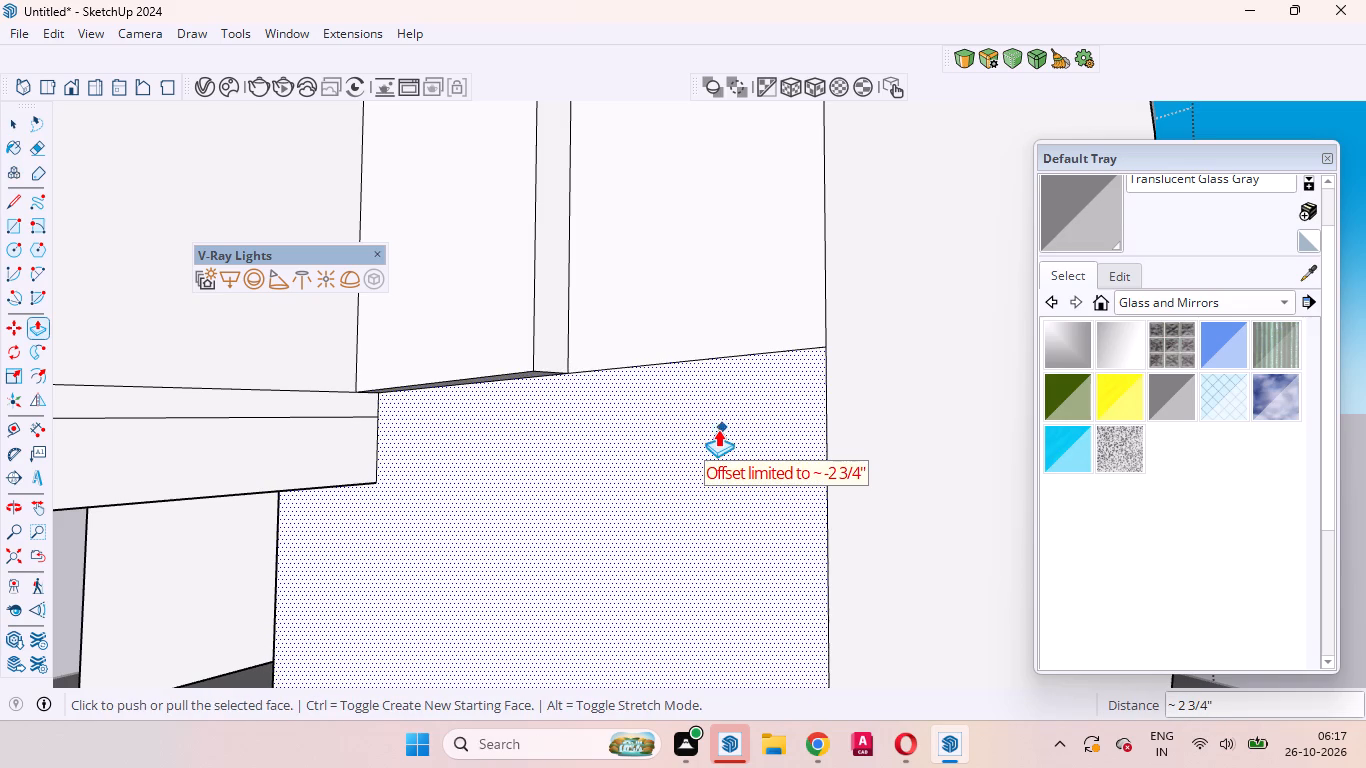
{"action": "key", "text": "space"}
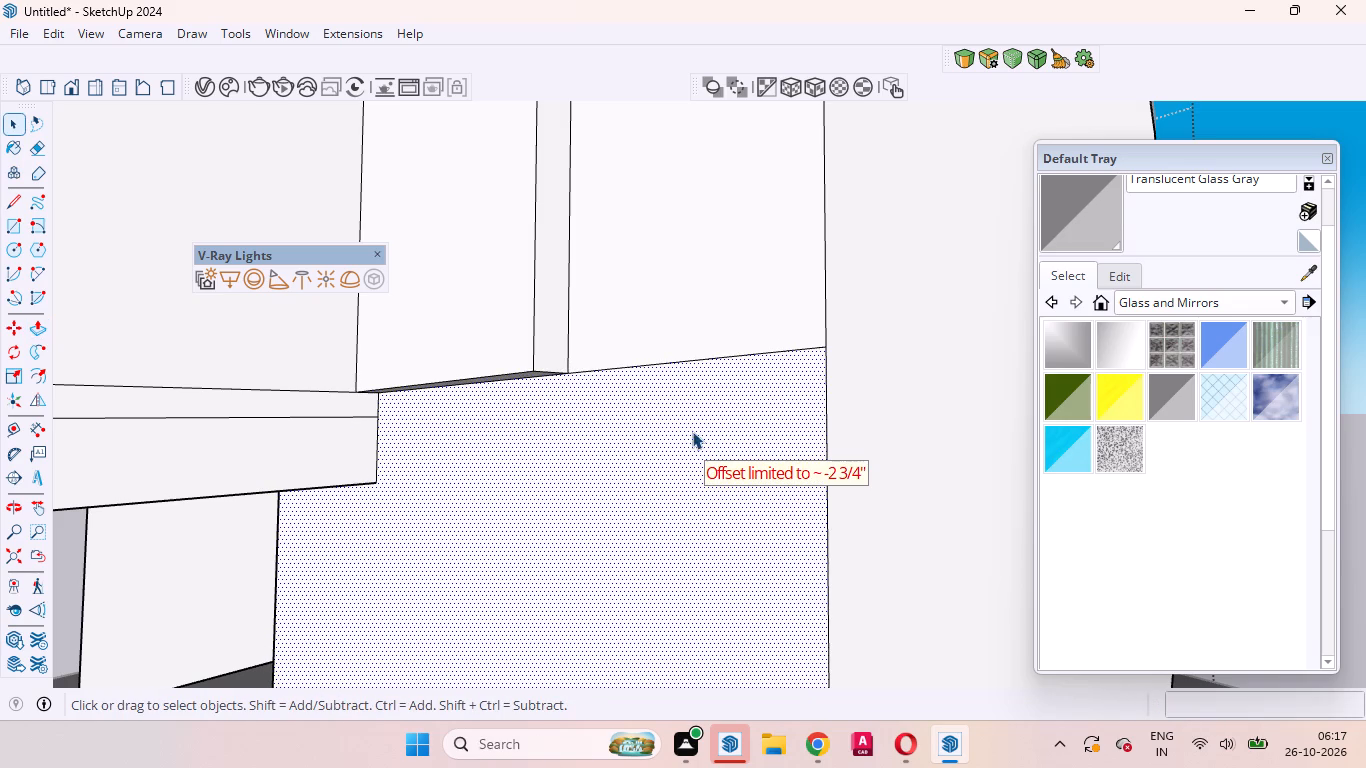
Examine the joint between the ground-floor front wall and the upper-floor wall, close up and across the whole front.
{"action": "middle_click_drag", "start_coordinate": [693, 436], "coordinate": [787, 448]}
{"action": "scroll", "coordinate": [787, 448], "scroll_direction": "up", "scroll_amount": 1}
{"action": "scroll", "coordinate": [787, 448], "scroll_direction": "down", "scroll_amount": 11}
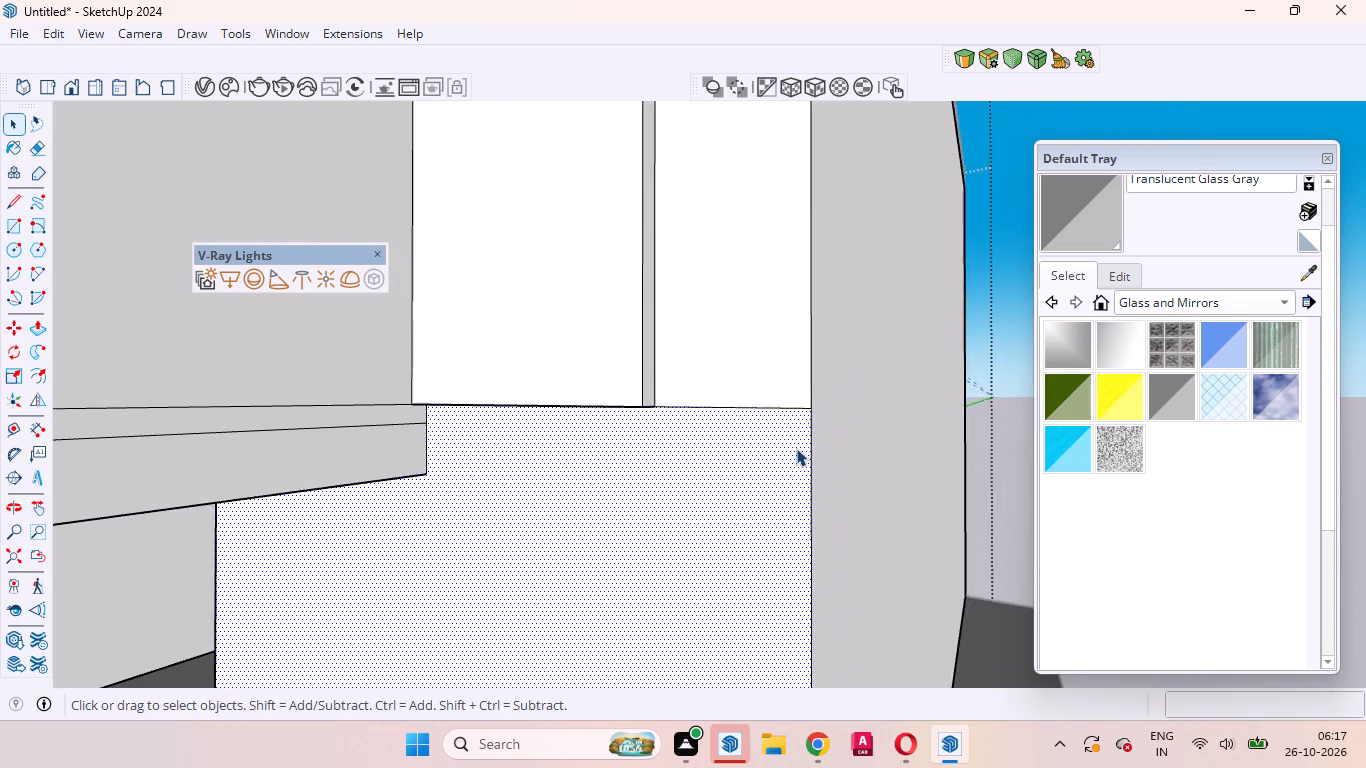
{"action": "scroll", "coordinate": [796, 448], "scroll_direction": "down", "scroll_amount": 5}
{"action": "scroll", "coordinate": [735, 448], "scroll_direction": "up", "scroll_amount": 13}
{"action": "middle_click_drag", "start_coordinate": [649, 432], "coordinate": [666, 397]}
{"action": "scroll", "coordinate": [666, 397], "scroll_direction": "up", "scroll_amount": 1}
{"action": "scroll", "coordinate": [666, 397], "scroll_direction": "down", "scroll_amount": 9}
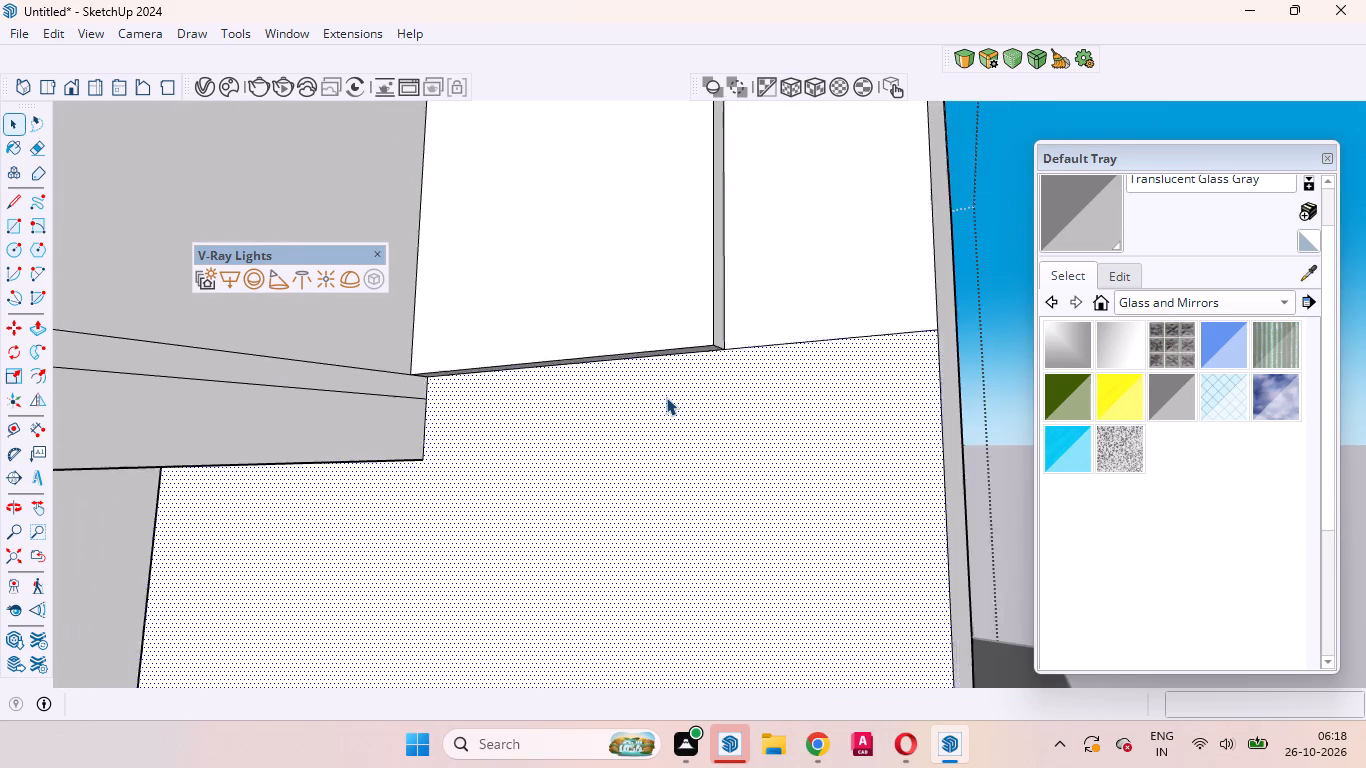
{"action": "scroll", "coordinate": [666, 397], "scroll_direction": "down", "scroll_amount": 5}
{"action": "middle_click", "coordinate": [666, 397]}
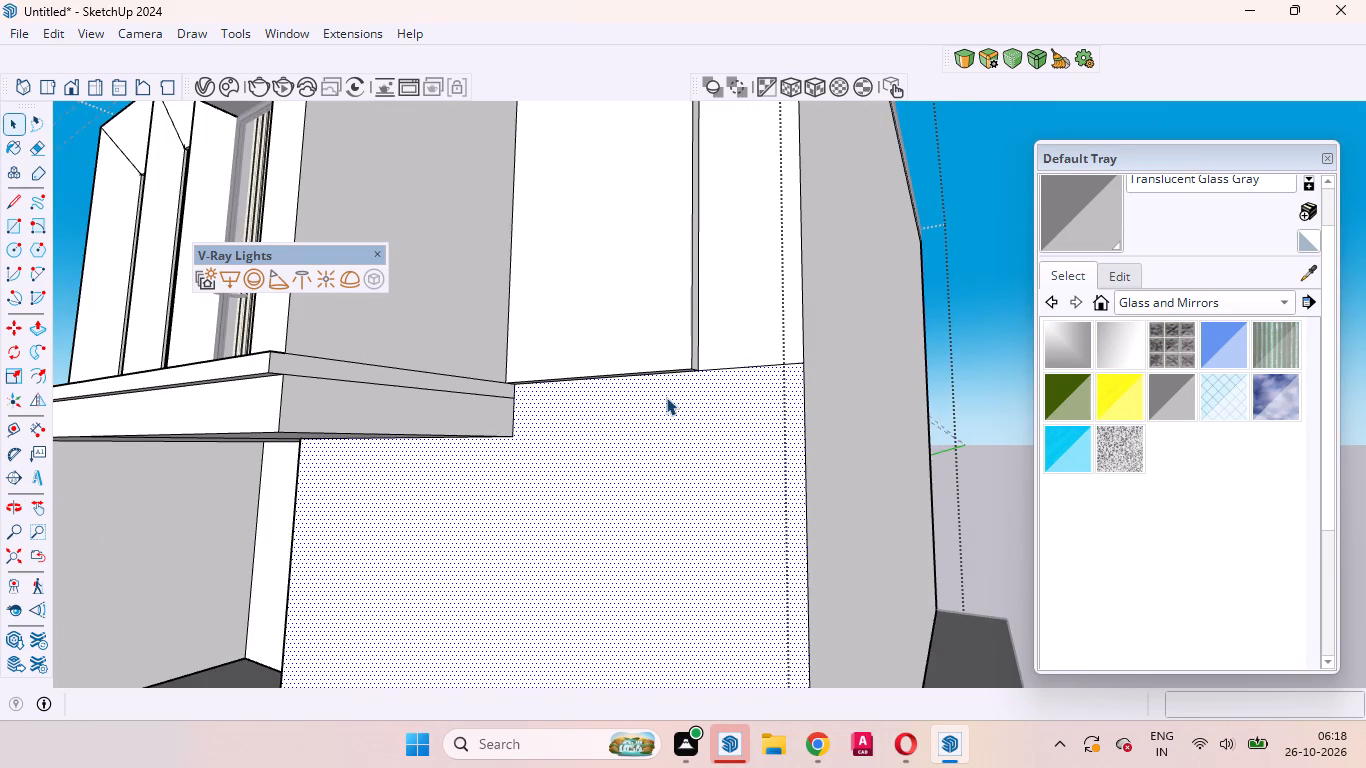
{"action": "scroll", "coordinate": [829, 423], "scroll_direction": "down", "scroll_amount": 10}
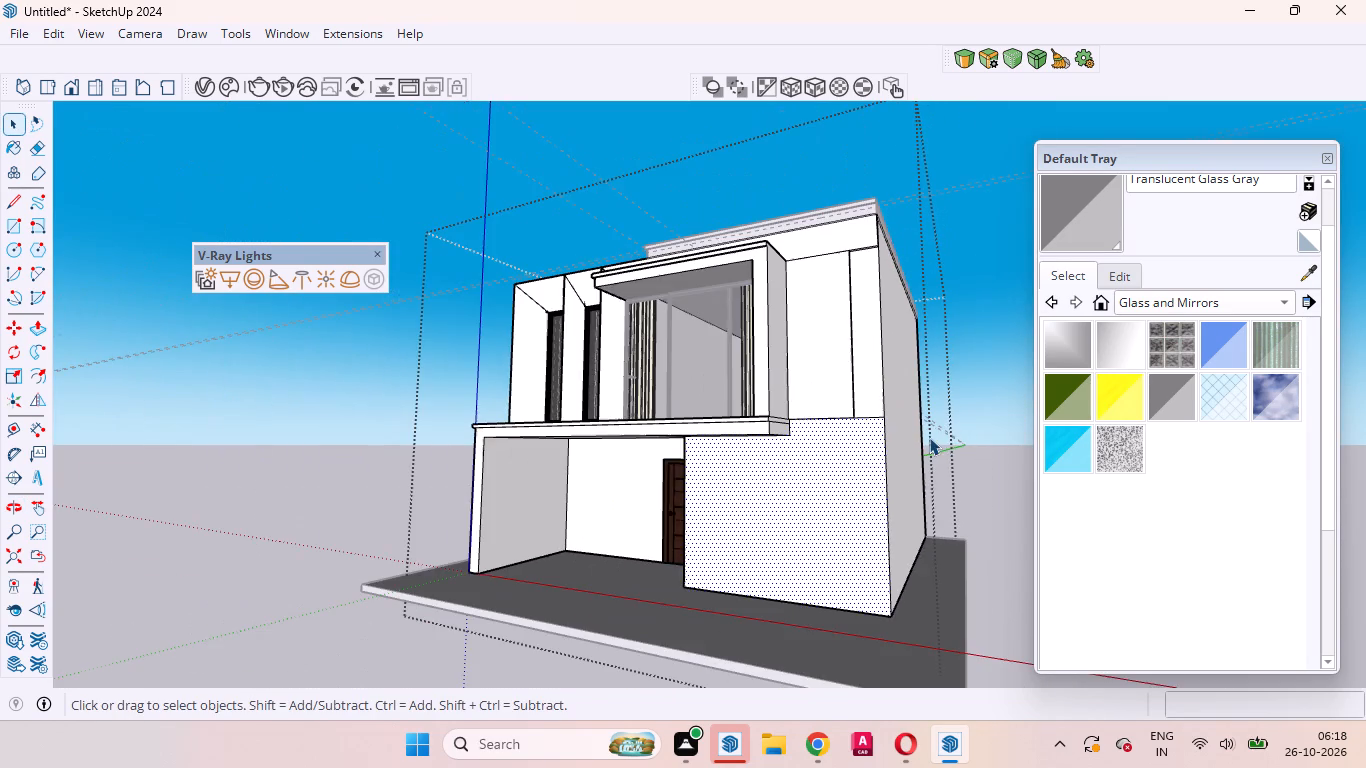
{"action": "scroll", "coordinate": [834, 453], "scroll_direction": "up", "scroll_amount": 3}
{"action": "middle_click_drag", "start_coordinate": [837, 461], "coordinate": [980, 527]}
{"action": "scroll", "coordinate": [980, 527], "scroll_direction": "up", "scroll_amount": 1}
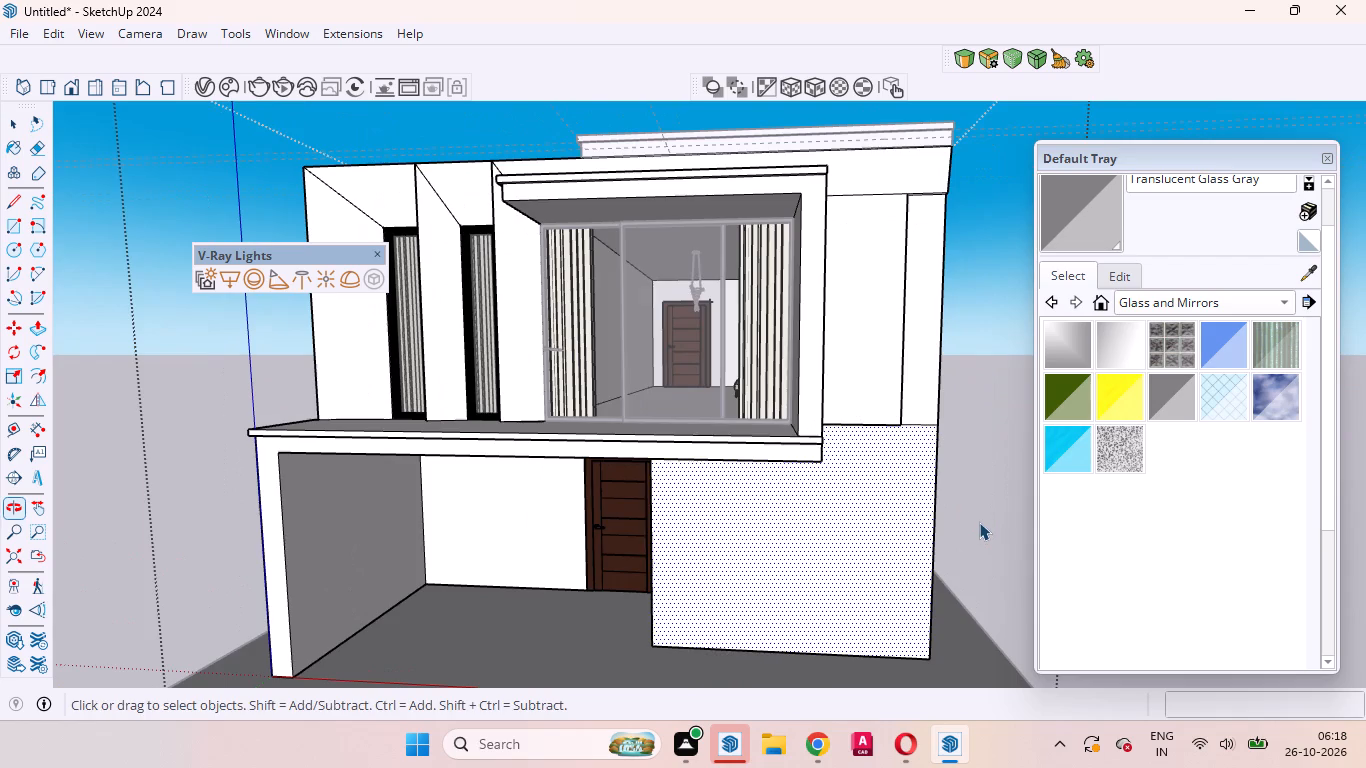
{"action": "scroll", "coordinate": [979, 522], "scroll_direction": "down", "scroll_amount": 10}
{"action": "scroll", "coordinate": [966, 507], "scroll_direction": "up", "scroll_amount": 7}
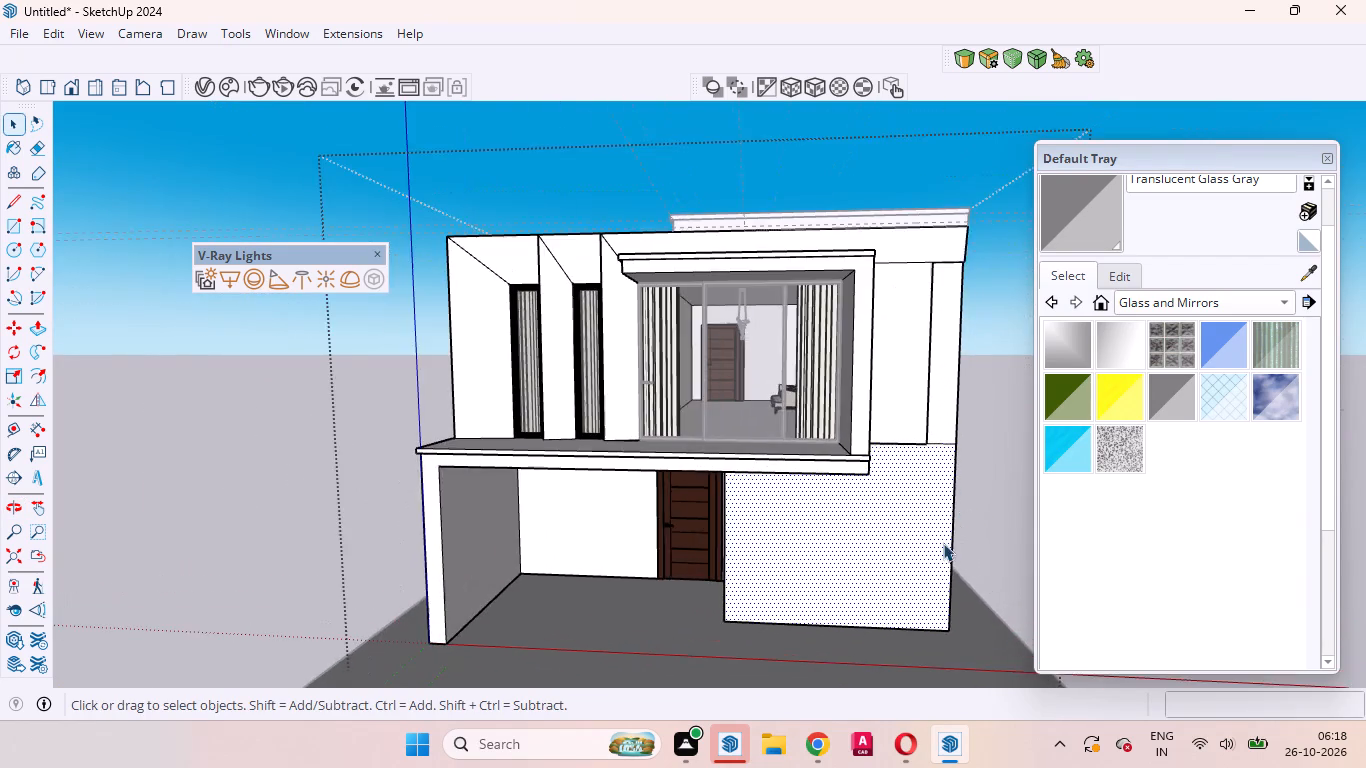
{"action": "middle_click_drag", "start_coordinate": [940, 546], "coordinate": [929, 473]}
{"action": "scroll", "coordinate": [929, 473], "scroll_direction": "up", "scroll_amount": 1}
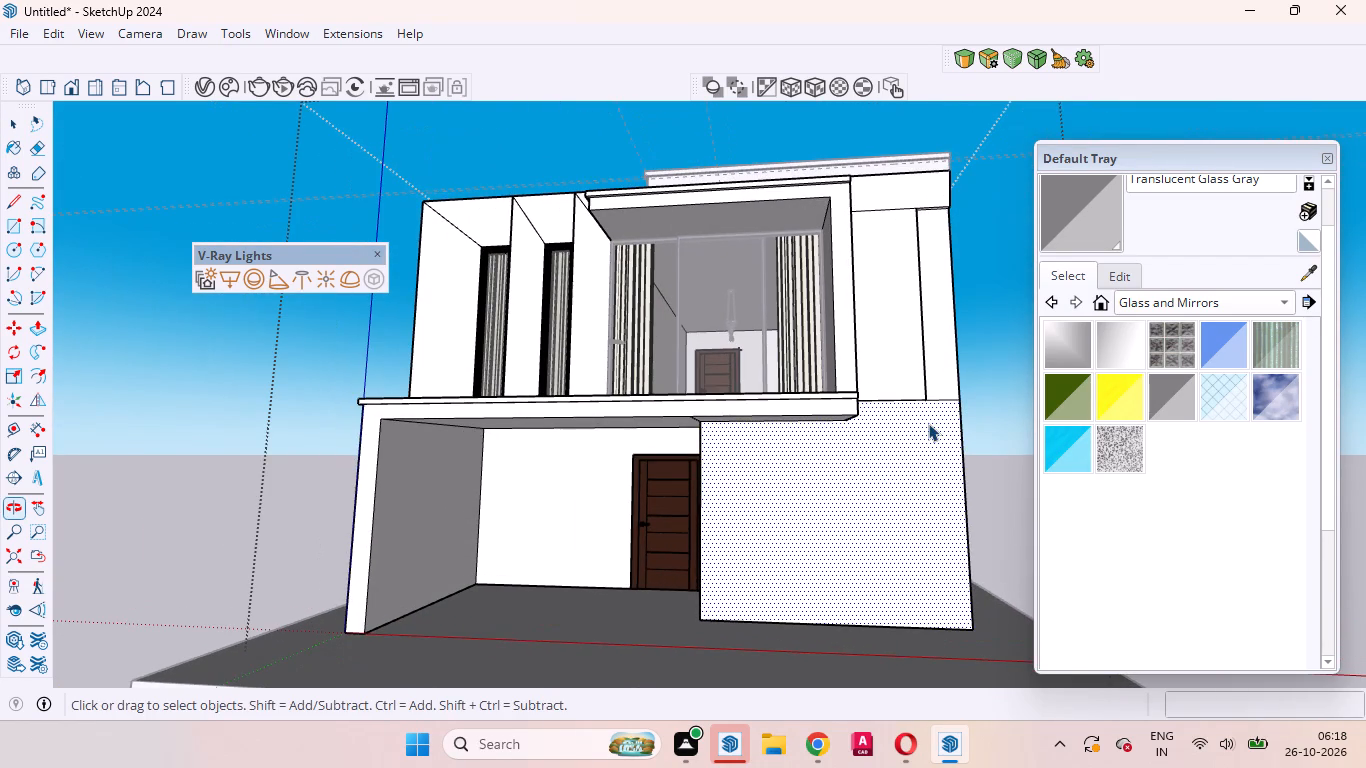
{"action": "scroll", "coordinate": [928, 423], "scroll_direction": "up", "scroll_amount": 1}
{"action": "scroll", "coordinate": [918, 434], "scroll_direction": "down", "scroll_amount": 3}
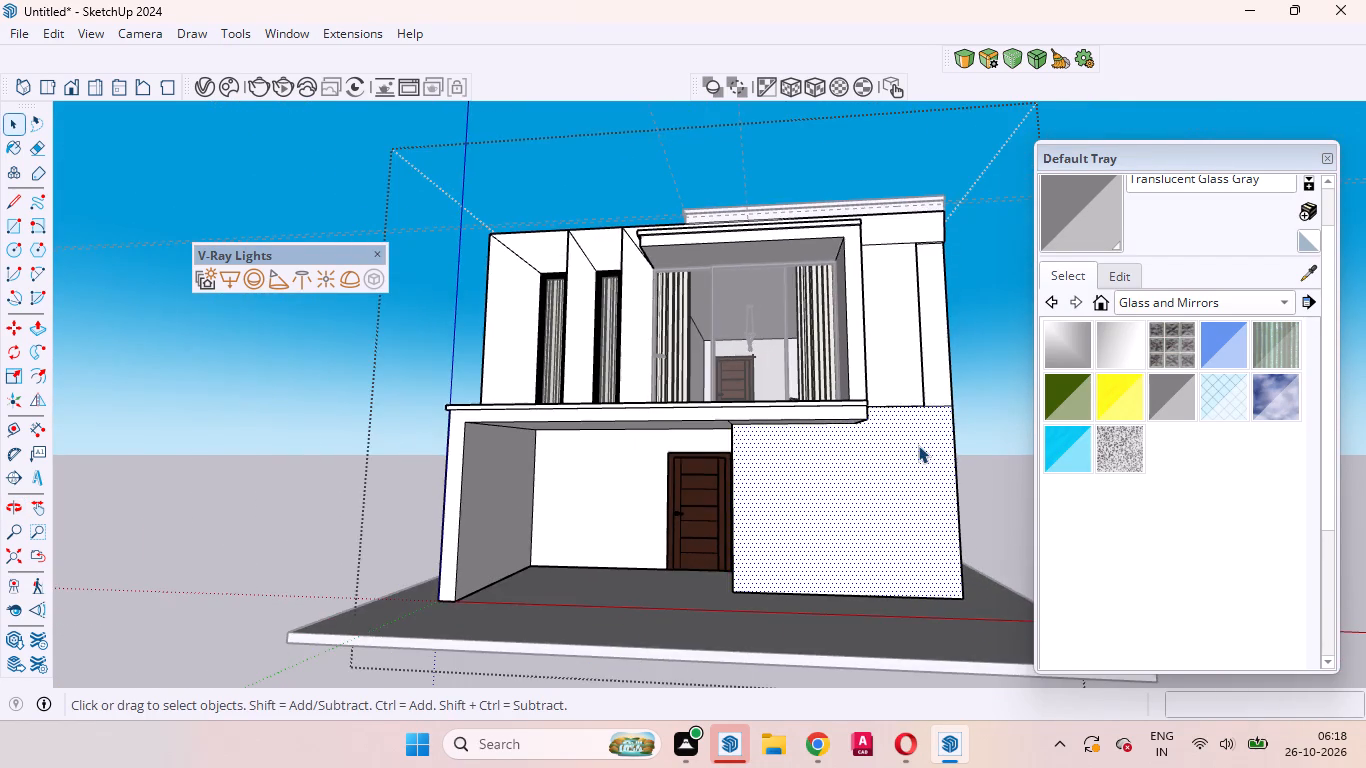
Draw a 12' vertical line down the ground-floor front wall from the upper panel's bottom corner beside the corner strip.
{"action": "scroll", "coordinate": [929, 458], "scroll_direction": "up", "scroll_amount": 7}
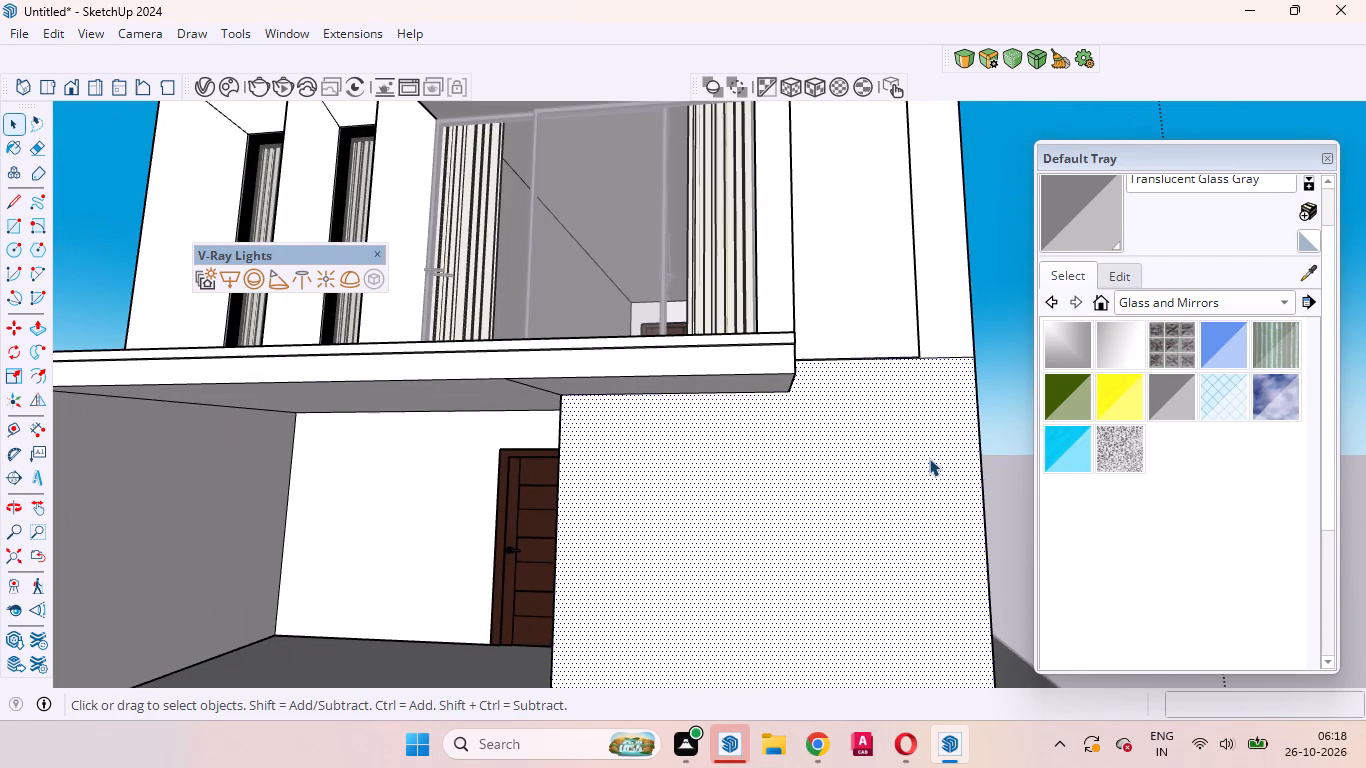
{"action": "scroll", "coordinate": [889, 442], "scroll_direction": "up", "scroll_amount": 4}
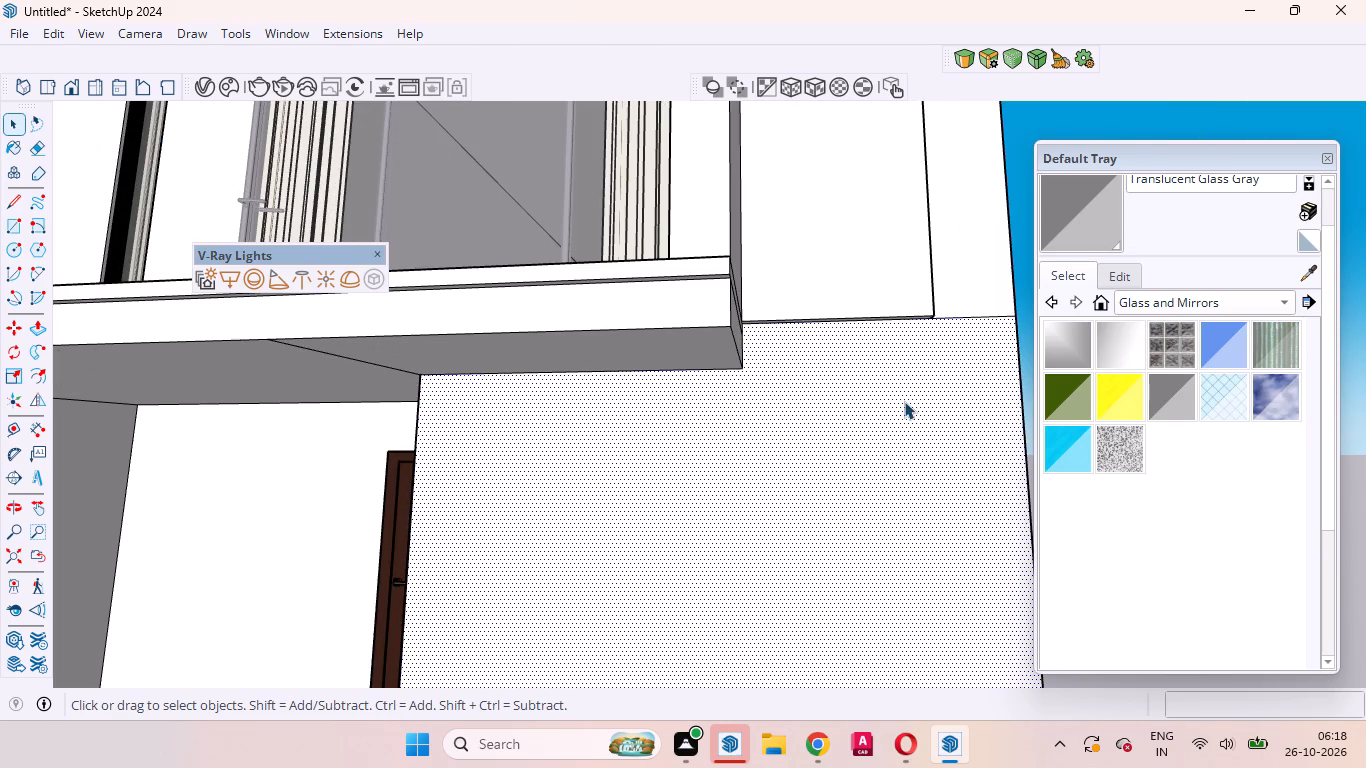
{"action": "key", "text": "l"}
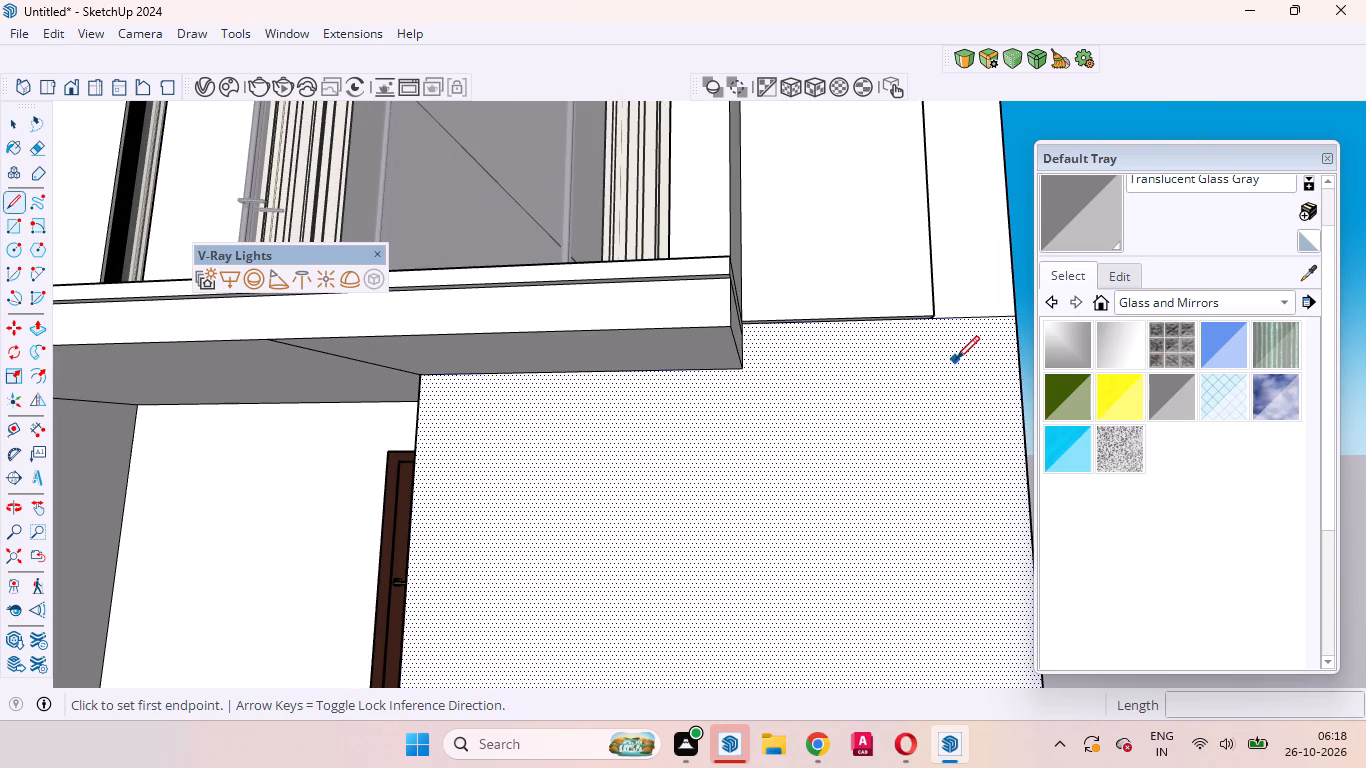
{"action": "scroll", "coordinate": [940, 347], "scroll_direction": "up", "scroll_amount": 11}
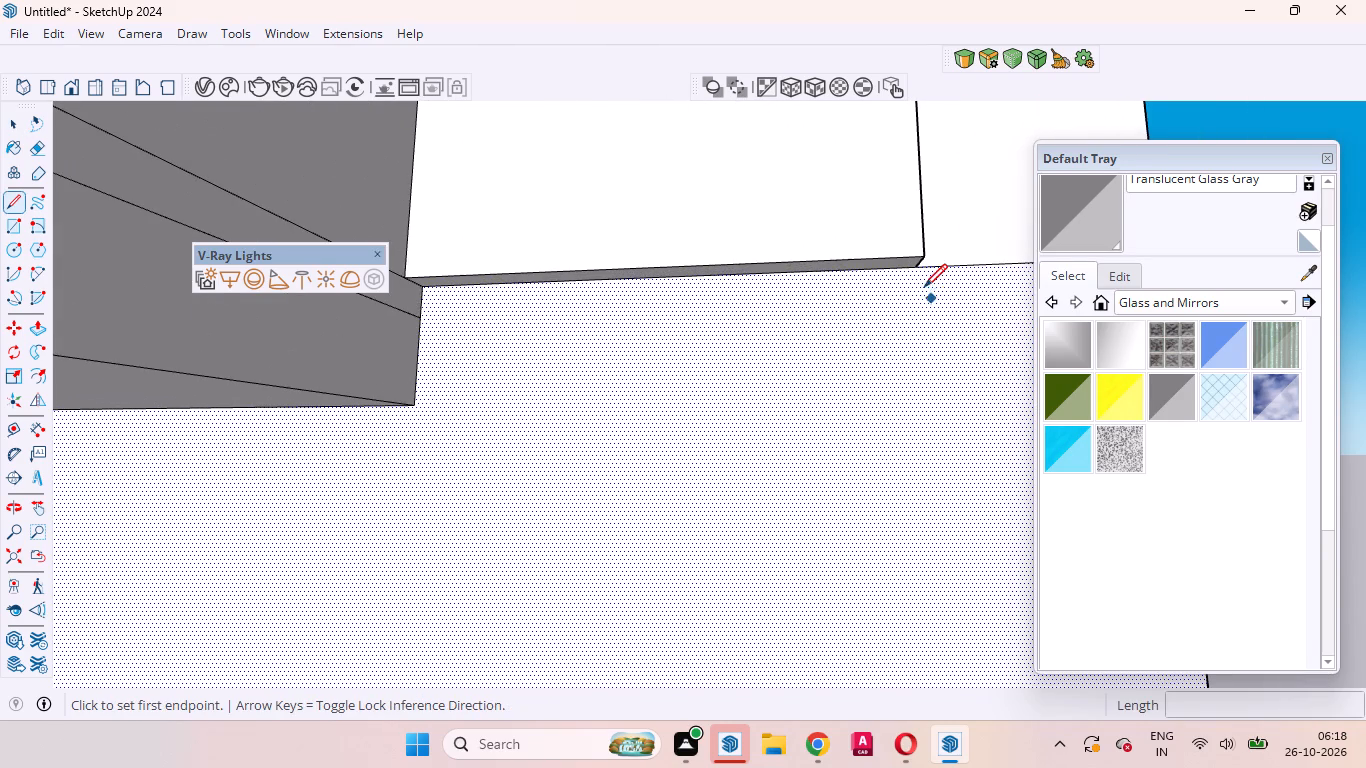
{"action": "left_click", "coordinate": [915, 265]}
{"action": "scroll", "coordinate": [893, 369], "scroll_direction": "down", "scroll_amount": 3}
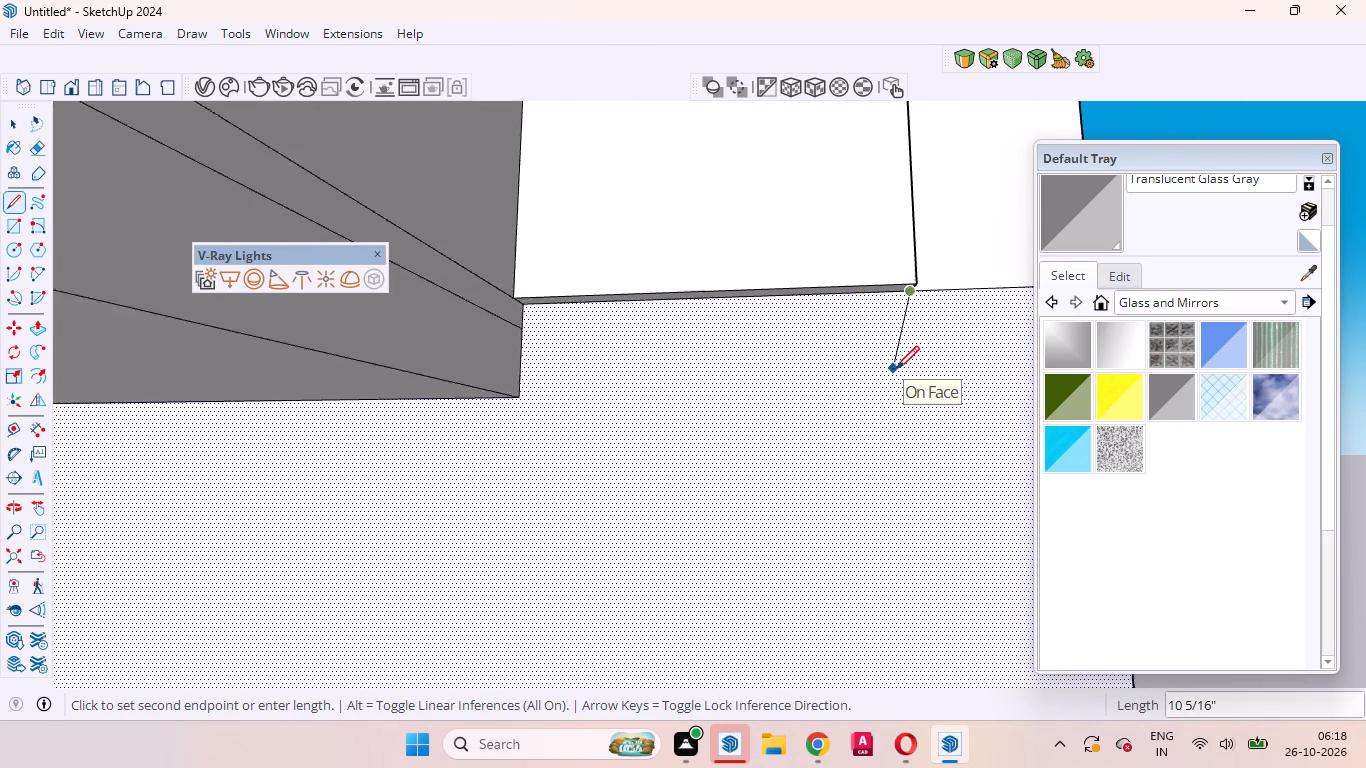
{"action": "scroll", "coordinate": [896, 369], "scroll_direction": "down", "scroll_amount": 20}
{"action": "scroll", "coordinate": [896, 369], "scroll_direction": "down", "scroll_amount": 4}
{"action": "scroll", "coordinate": [911, 503], "scroll_direction": "up", "scroll_amount": 2}
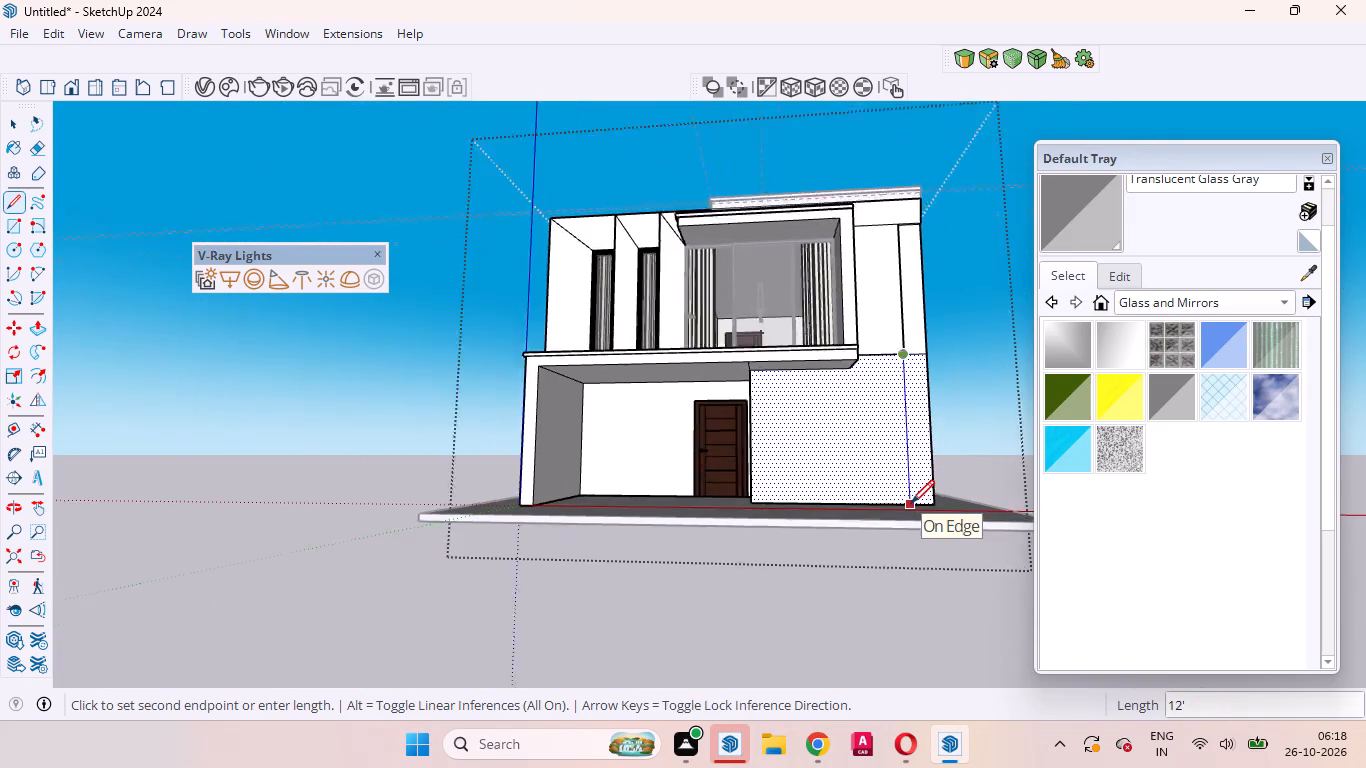
{"action": "scroll", "coordinate": [911, 503], "scroll_direction": "up", "scroll_amount": 12}
{"action": "left_click", "coordinate": [911, 503]}
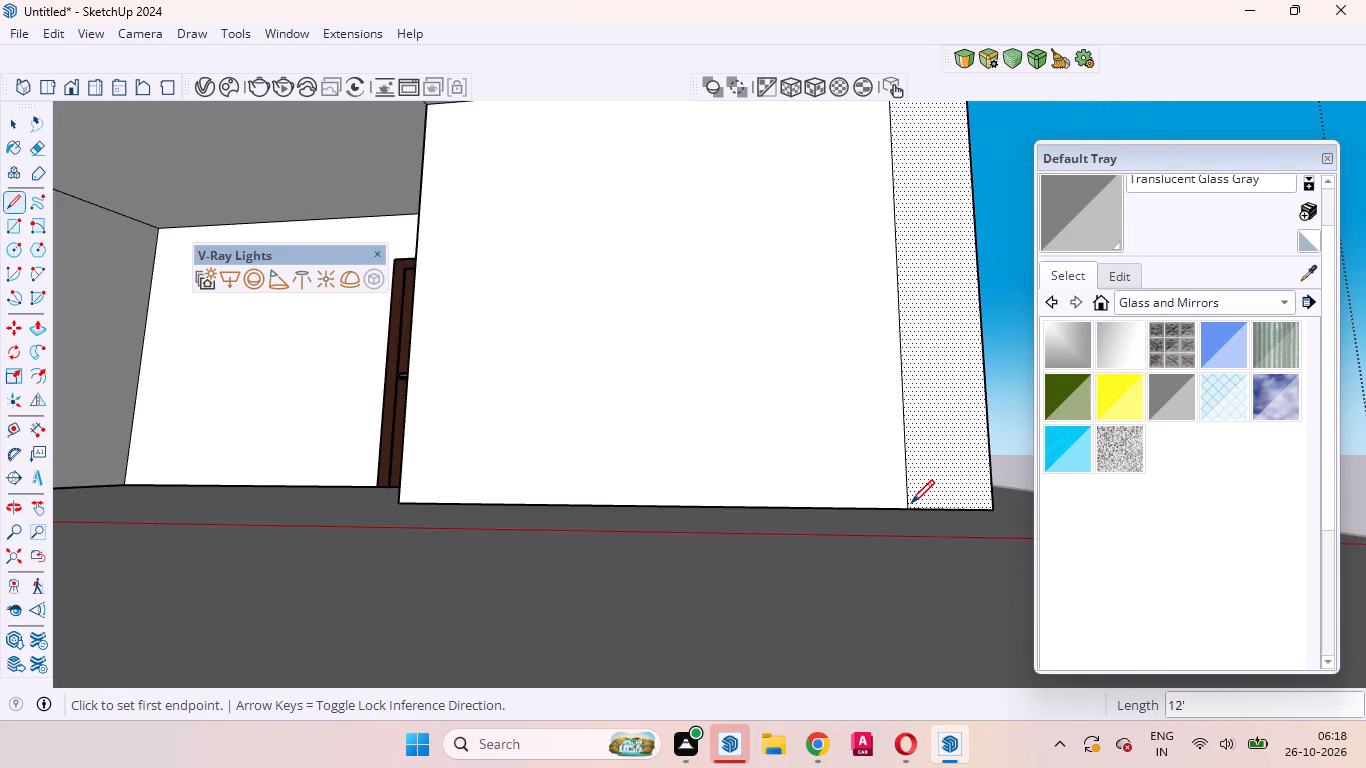
{"action": "key", "text": "space"}
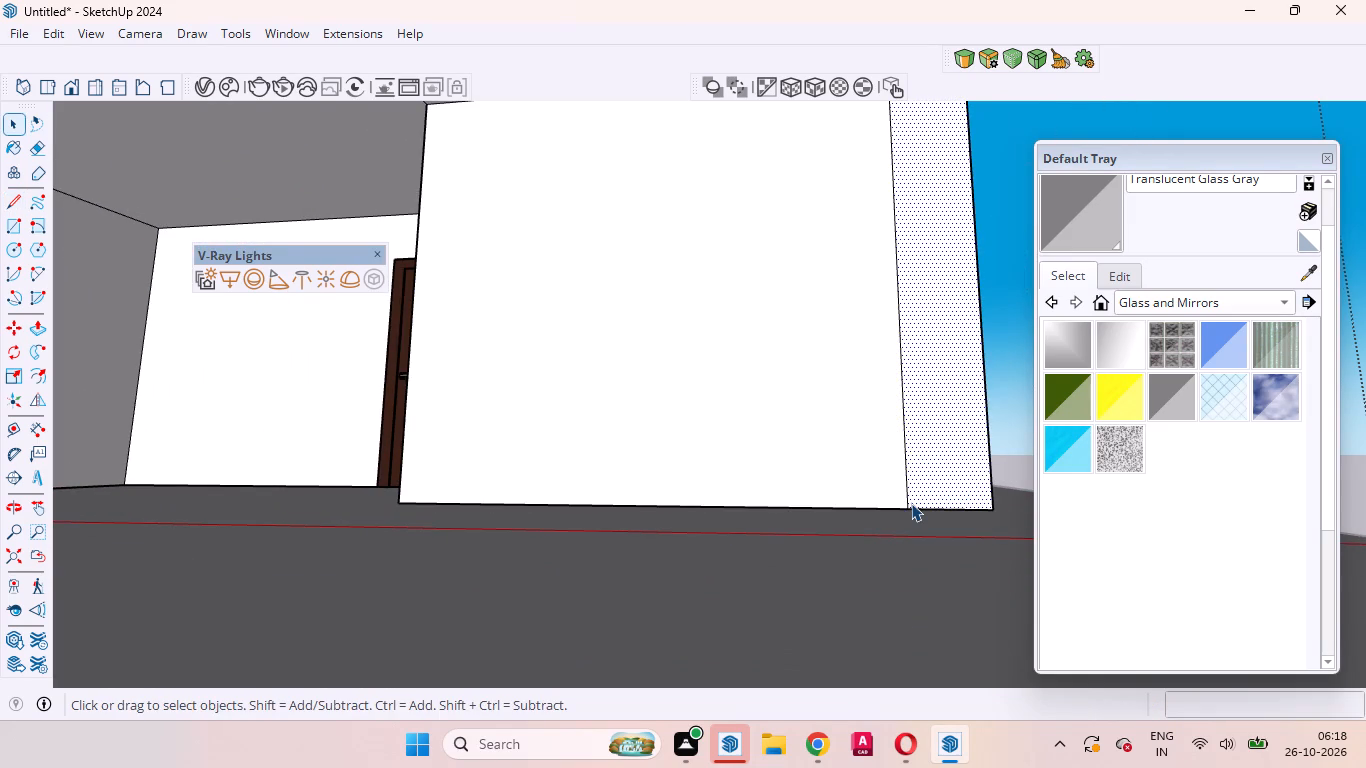
Pull the wider ground-floor wall face beside the corner strip forward about 2 3/4", flush with the upper-floor panel above.
{"action": "scroll", "coordinate": [797, 538], "scroll_direction": "down", "scroll_amount": 5}
{"action": "scroll", "coordinate": [859, 400], "scroll_direction": "up", "scroll_amount": 5}
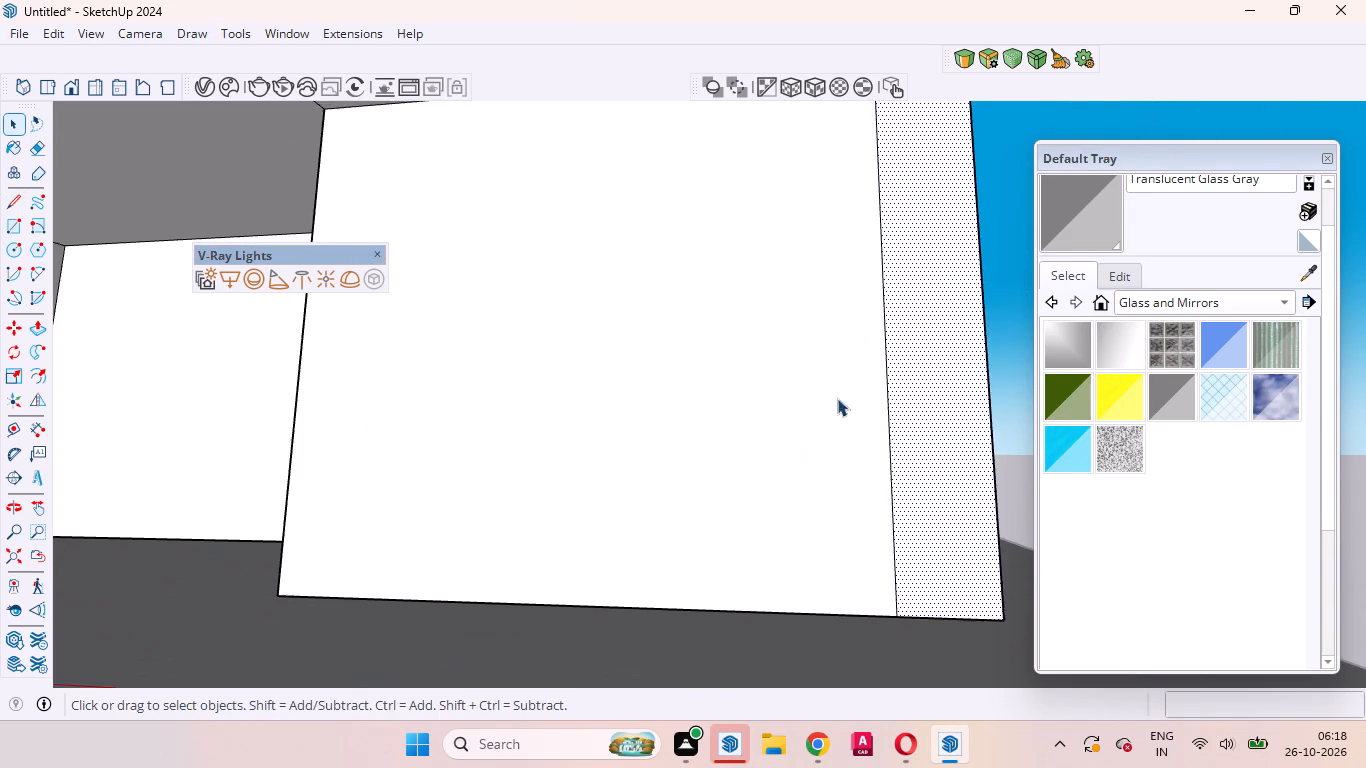
{"action": "middle_click_drag", "start_coordinate": [833, 412], "coordinate": [655, 551]}
{"action": "scroll", "coordinate": [666, 555], "scroll_direction": "down", "scroll_amount": 10}
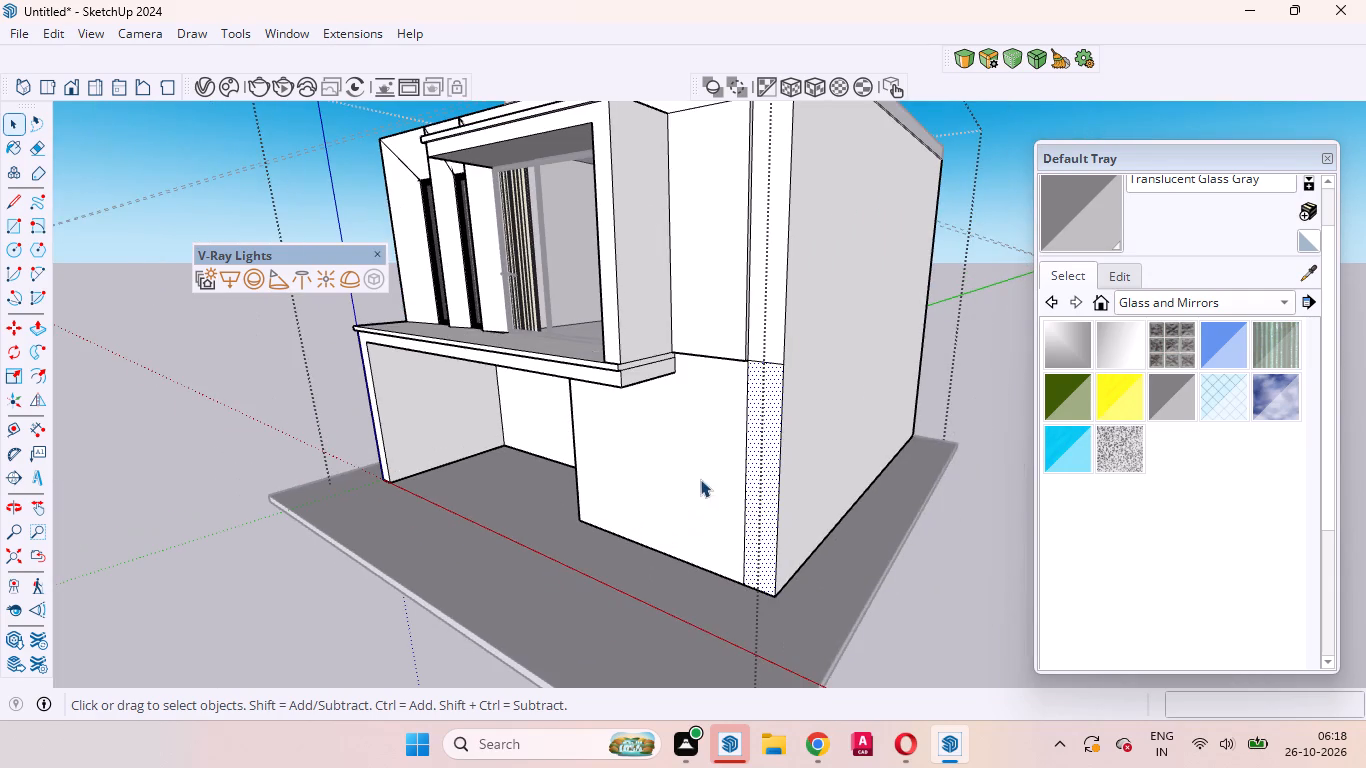
{"action": "scroll", "coordinate": [726, 430], "scroll_direction": "up", "scroll_amount": 9}
{"action": "left_click", "coordinate": [727, 355]}
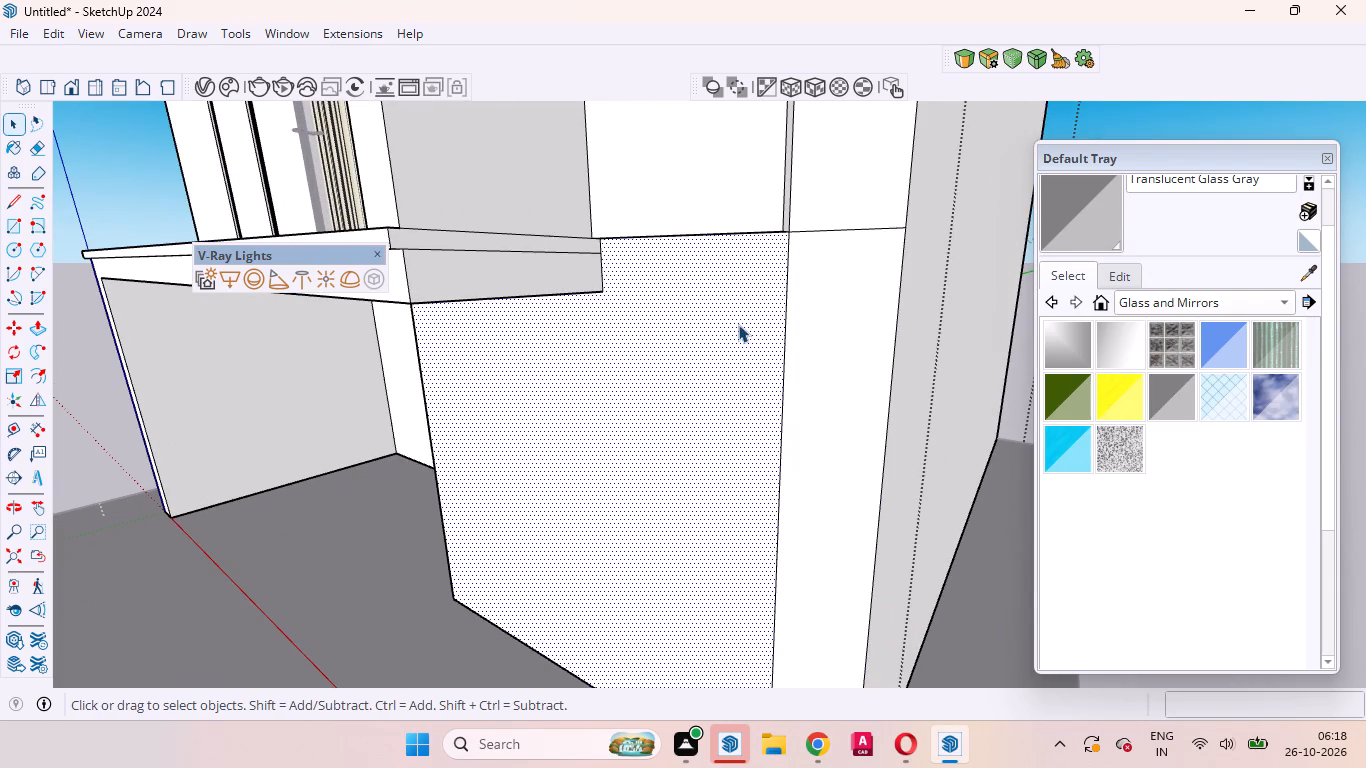
{"action": "key", "text": "p"}
{"action": "left_click", "coordinate": [737, 294]}
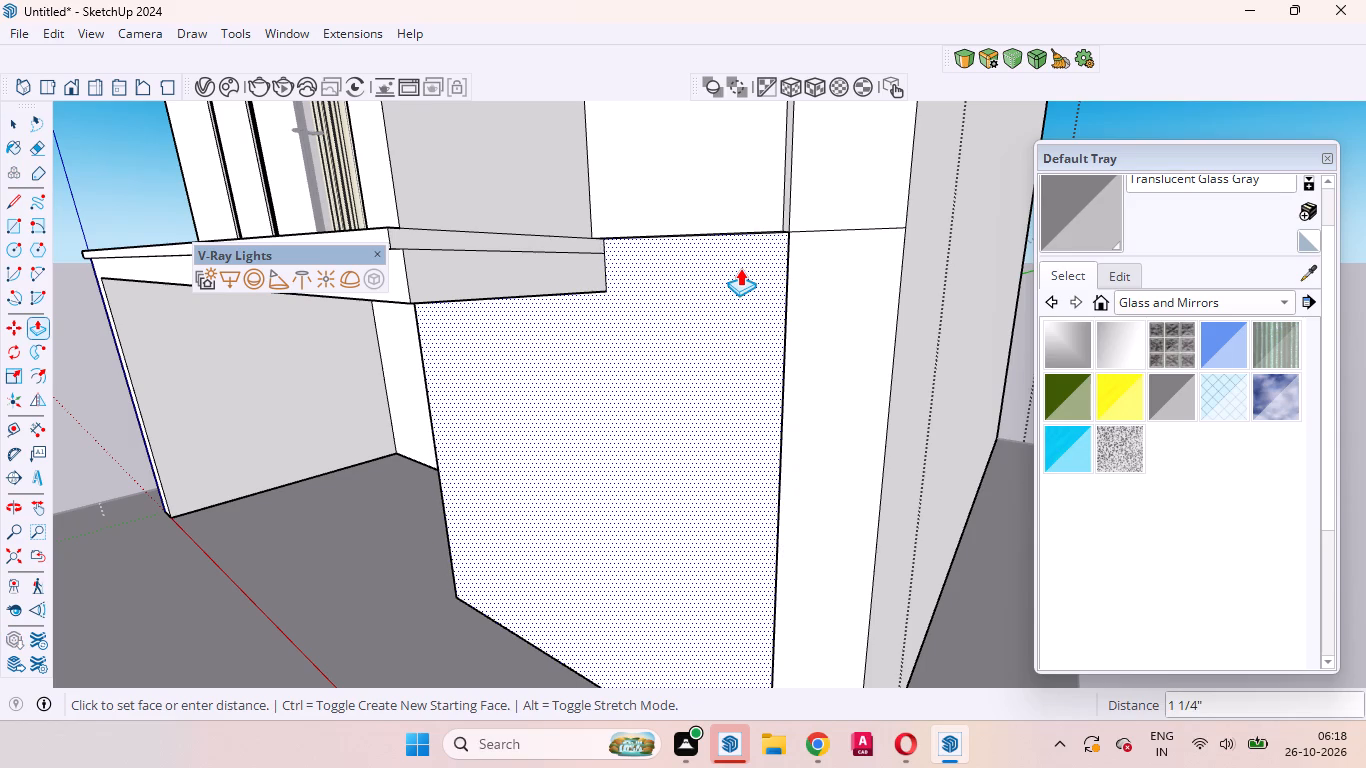
{"action": "left_click", "coordinate": [733, 192]}
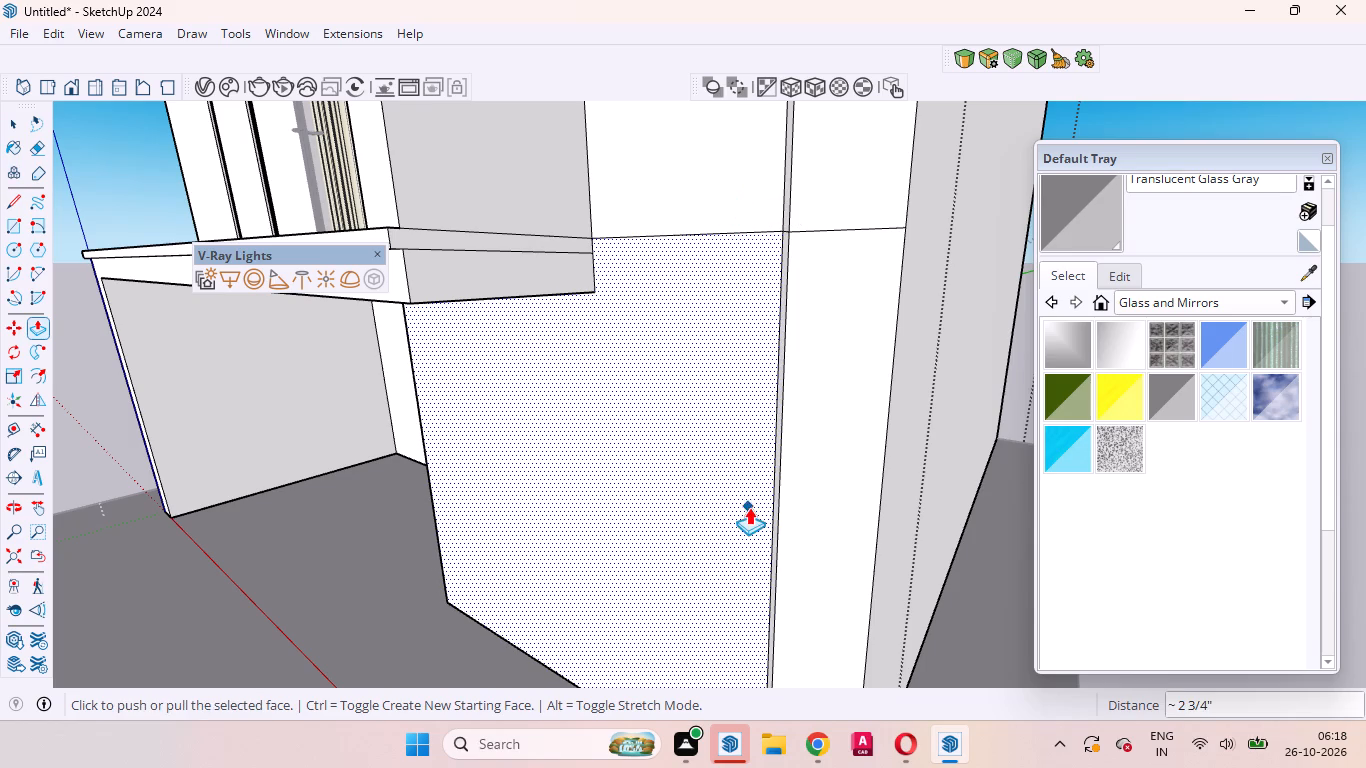
{"action": "key", "text": "space"}
Examine the house's front facade, ground-floor wall and roof from several angles and distances, leaving the house group.
{"action": "scroll", "coordinate": [733, 442], "scroll_direction": "down", "scroll_amount": 17}
{"action": "middle_click_drag", "start_coordinate": [735, 440], "coordinate": [743, 440]}
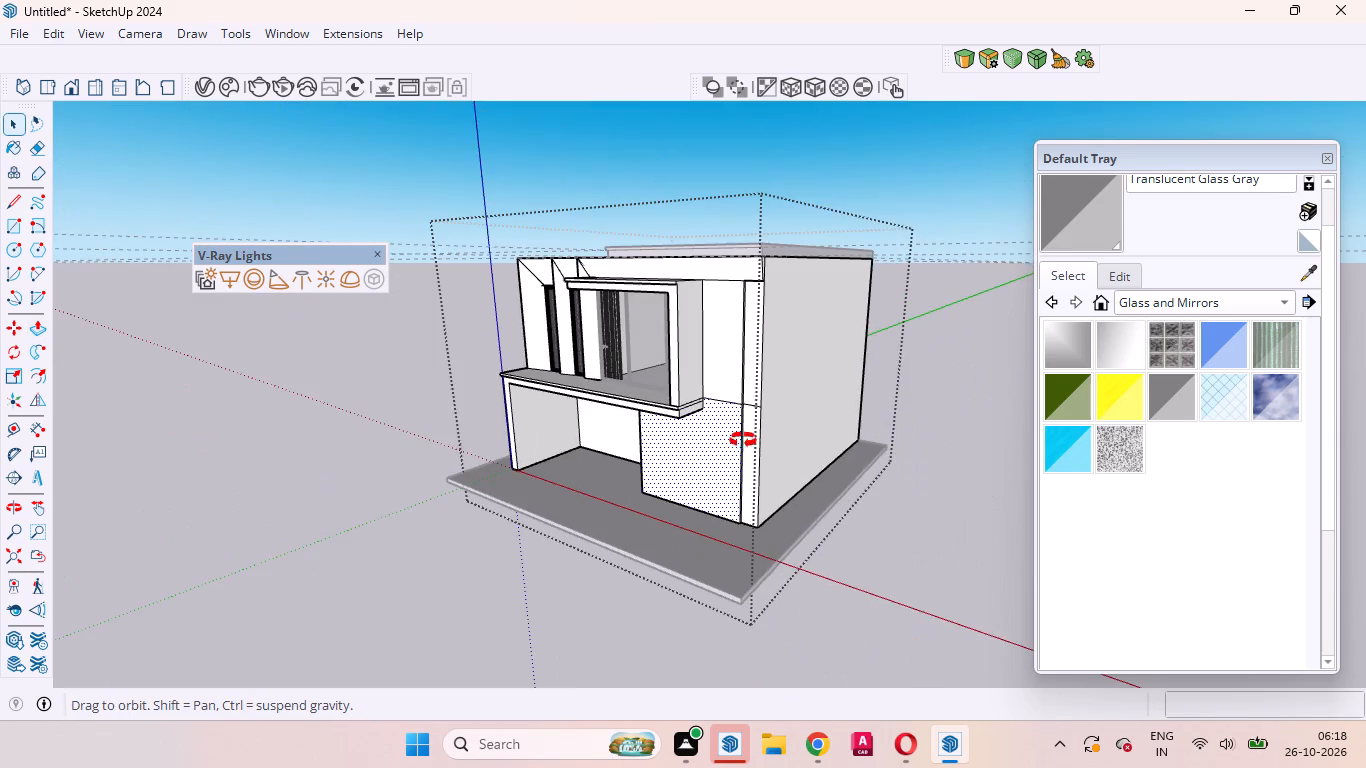
{"action": "middle_click_drag", "start_coordinate": [743, 440], "coordinate": [969, 410]}
{"action": "scroll", "coordinate": [925, 459], "scroll_direction": "up", "scroll_amount": 4}
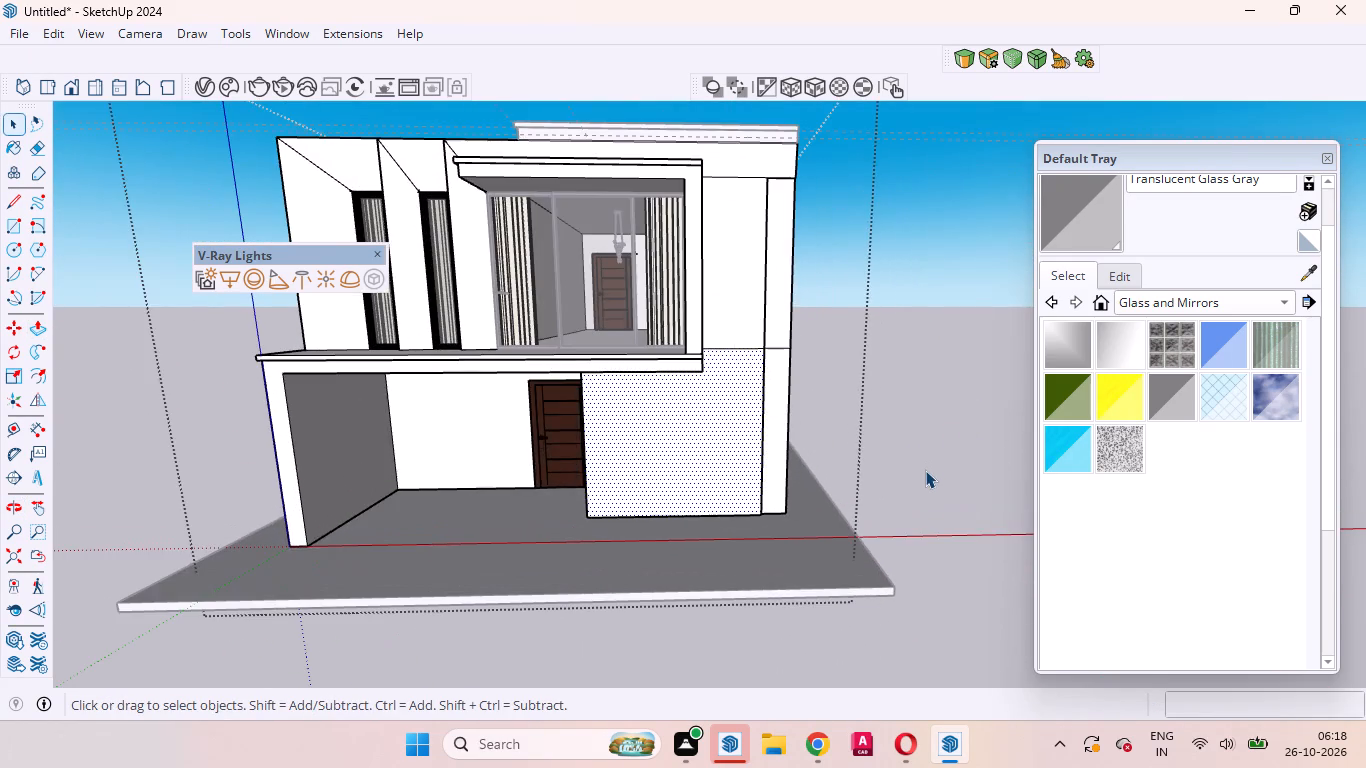
{"action": "scroll", "coordinate": [925, 470], "scroll_direction": "down", "scroll_amount": 2}
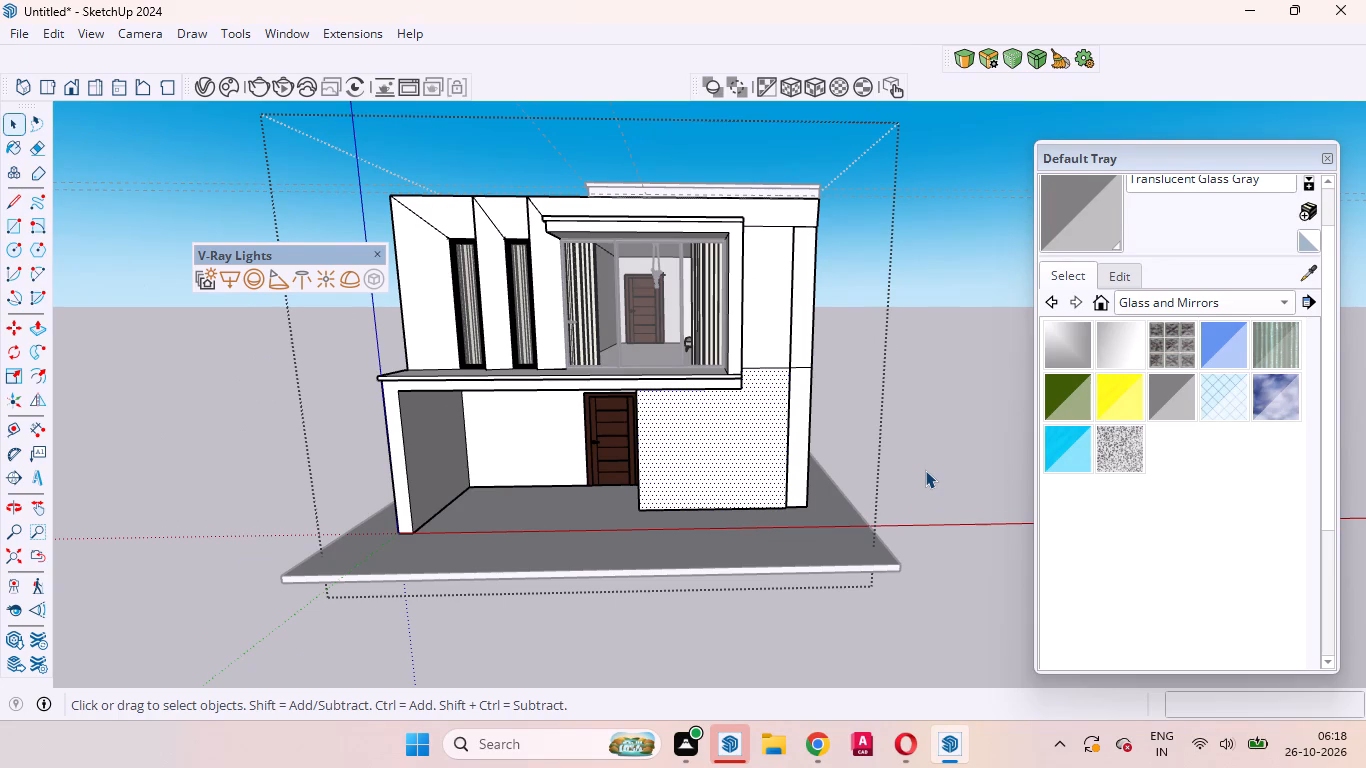
{"action": "scroll", "coordinate": [925, 470], "scroll_direction": "down", "scroll_amount": 6}
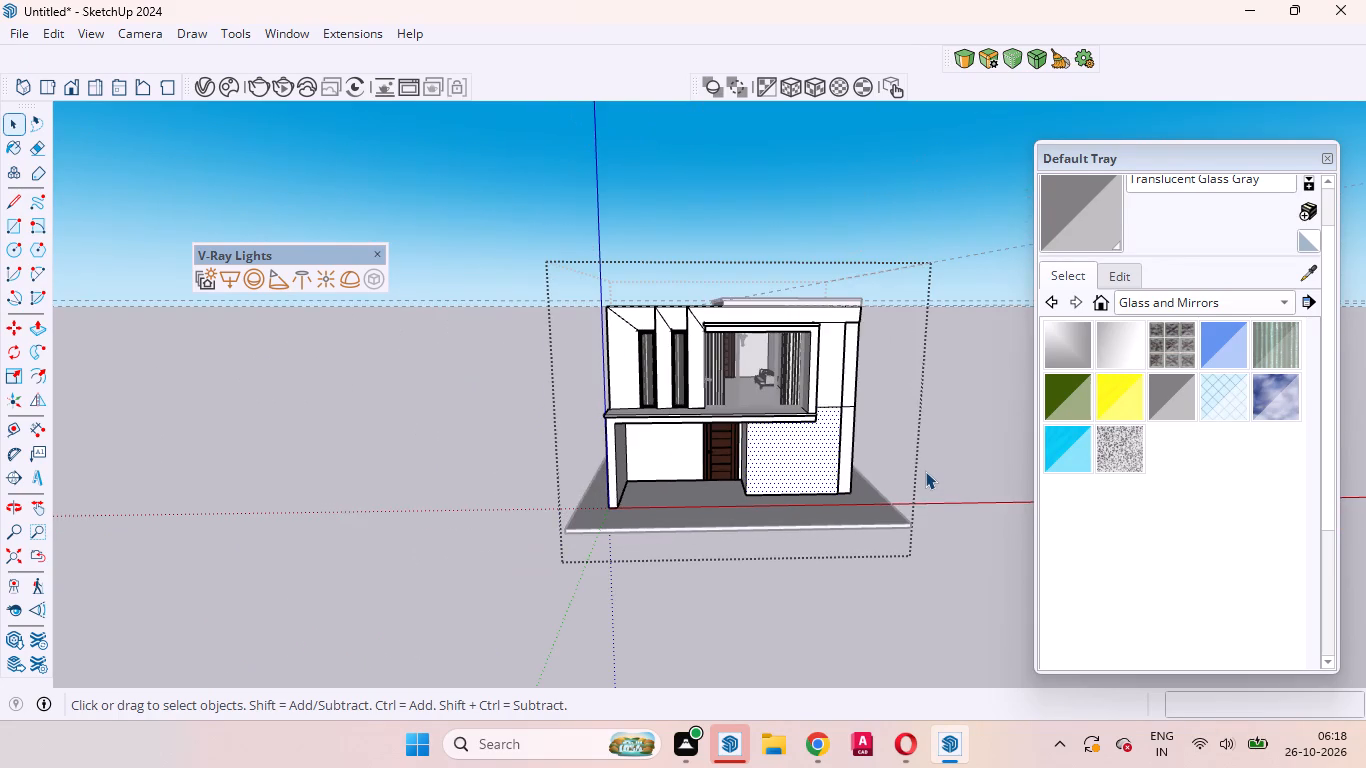
{"action": "scroll", "coordinate": [843, 495], "scroll_direction": "up", "scroll_amount": 8}
{"action": "left_click", "coordinate": [797, 453]}
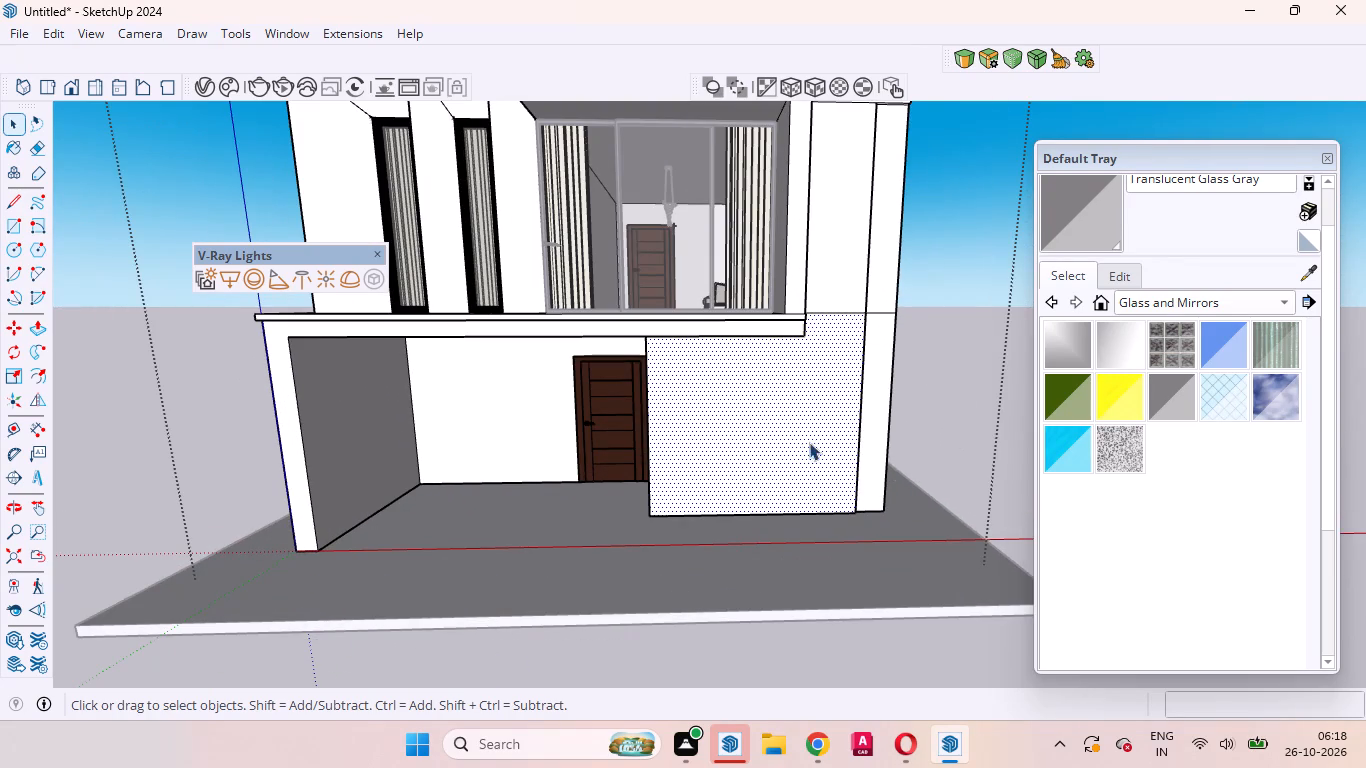
{"action": "scroll", "coordinate": [870, 469], "scroll_direction": "down", "scroll_amount": 5}
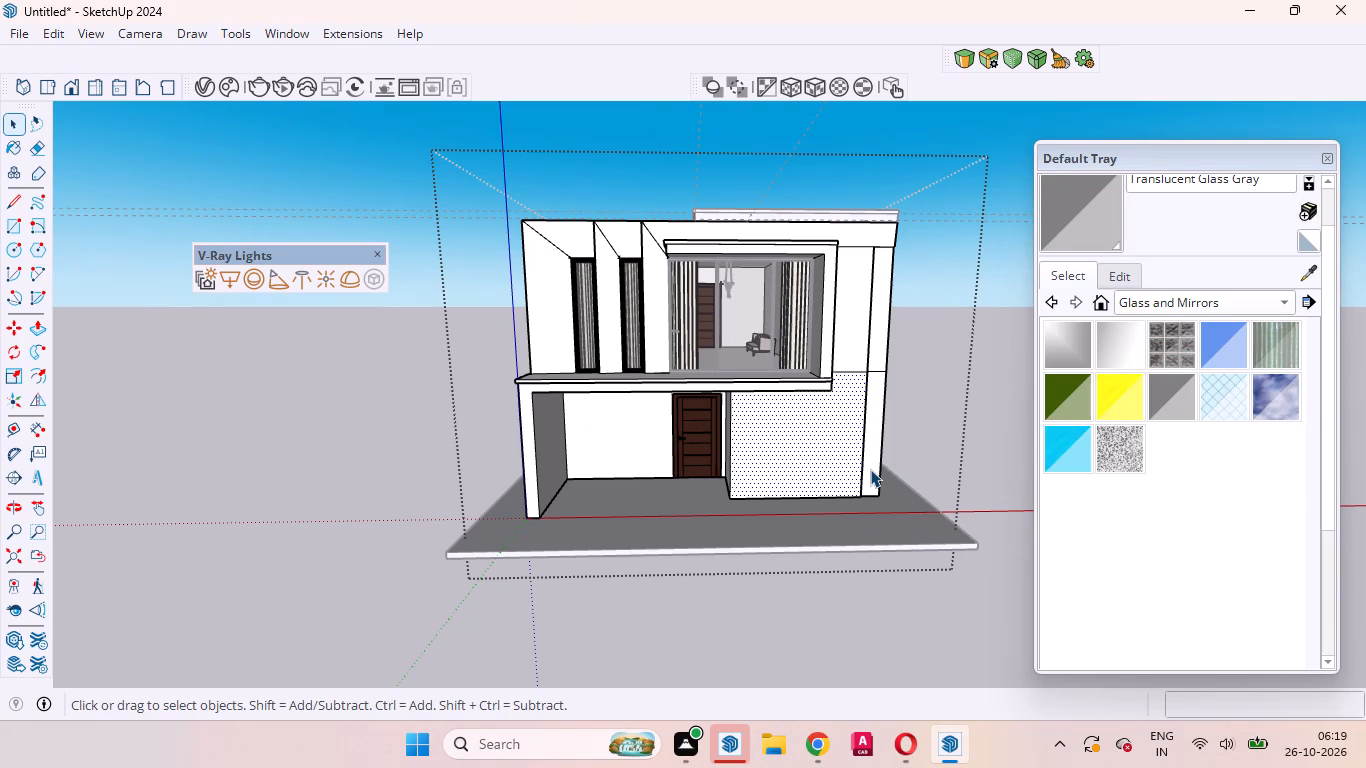
{"action": "scroll", "coordinate": [870, 469], "scroll_direction": "down", "scroll_amount": 2}
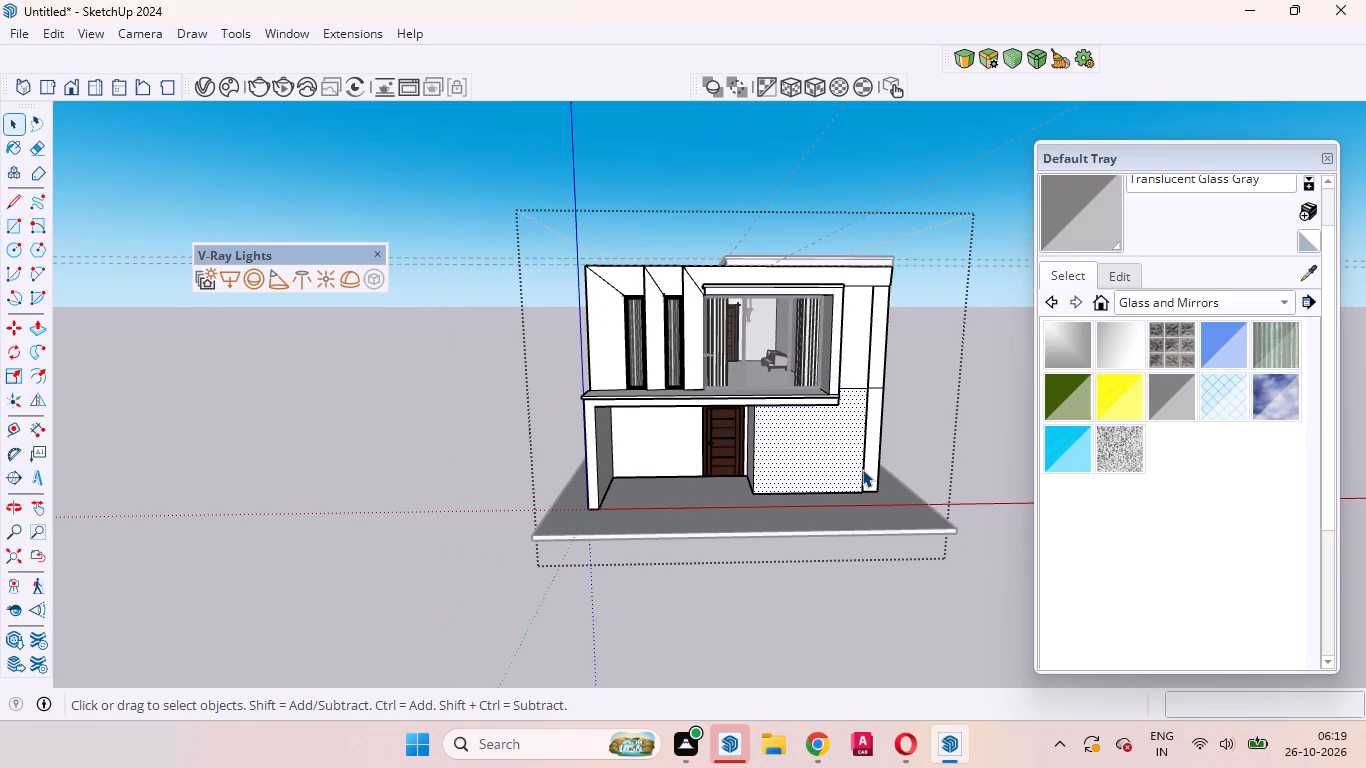
{"action": "left_click", "coordinate": [497, 481]}
{"action": "scroll", "coordinate": [839, 474], "scroll_direction": "up", "scroll_amount": 8}
{"action": "middle_click_drag", "start_coordinate": [801, 527], "coordinate": [934, 465]}
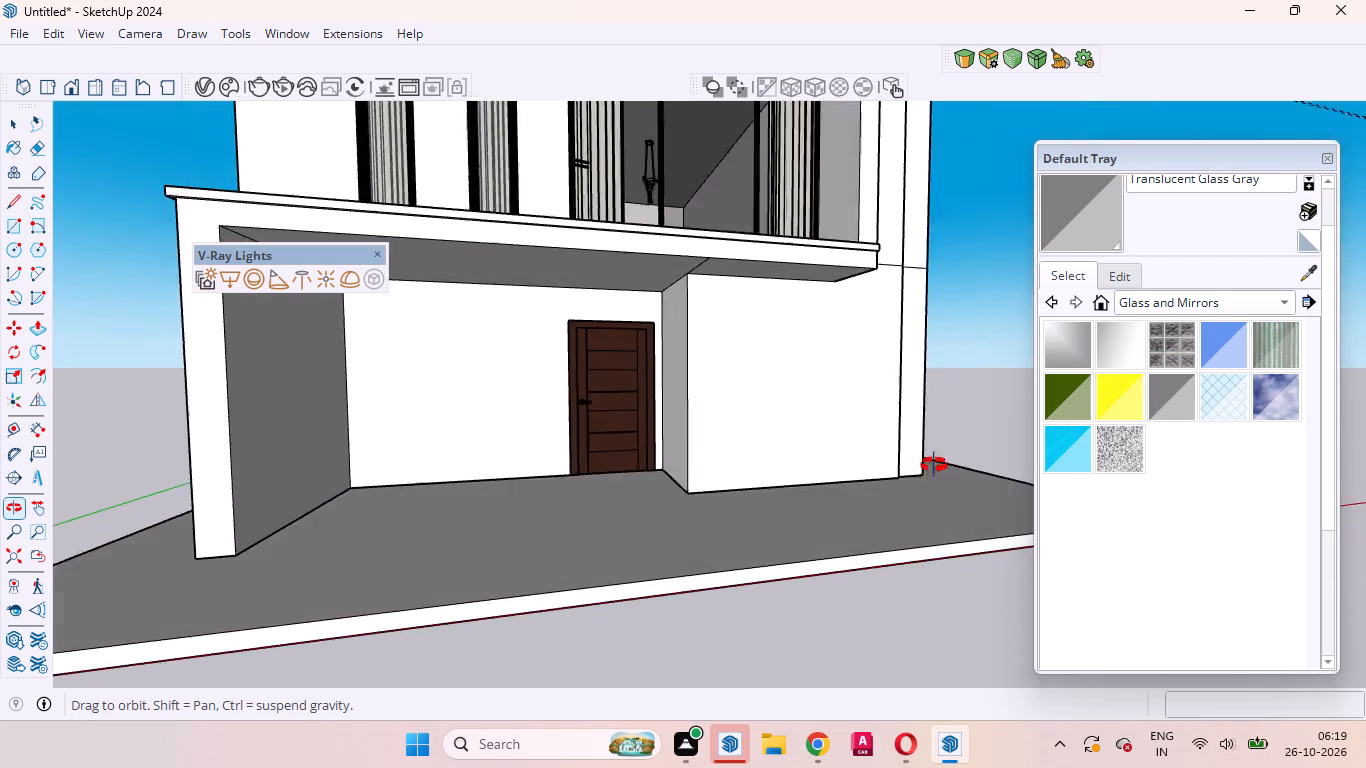
{"action": "middle_click_drag", "start_coordinate": [934, 465], "coordinate": [833, 463]}
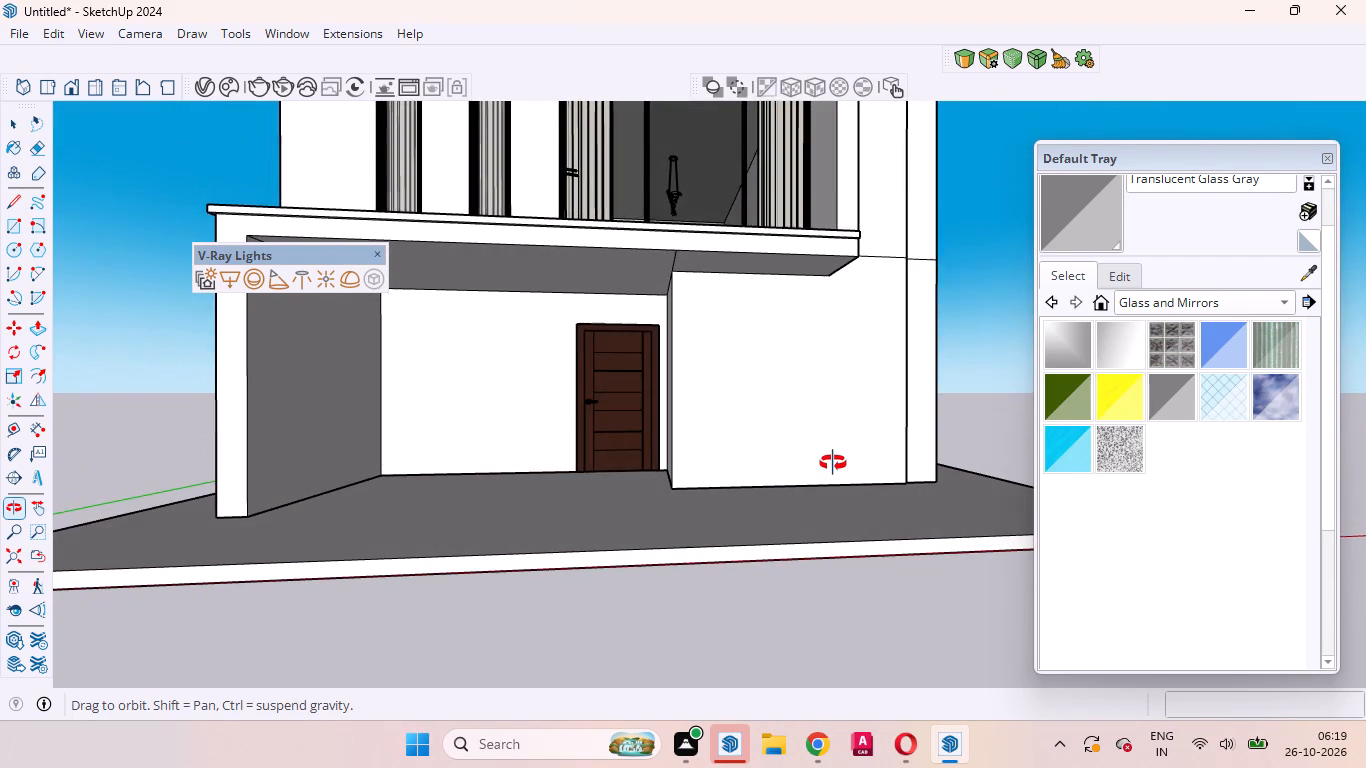
{"action": "middle_click_drag", "start_coordinate": [833, 463], "coordinate": [832, 463]}
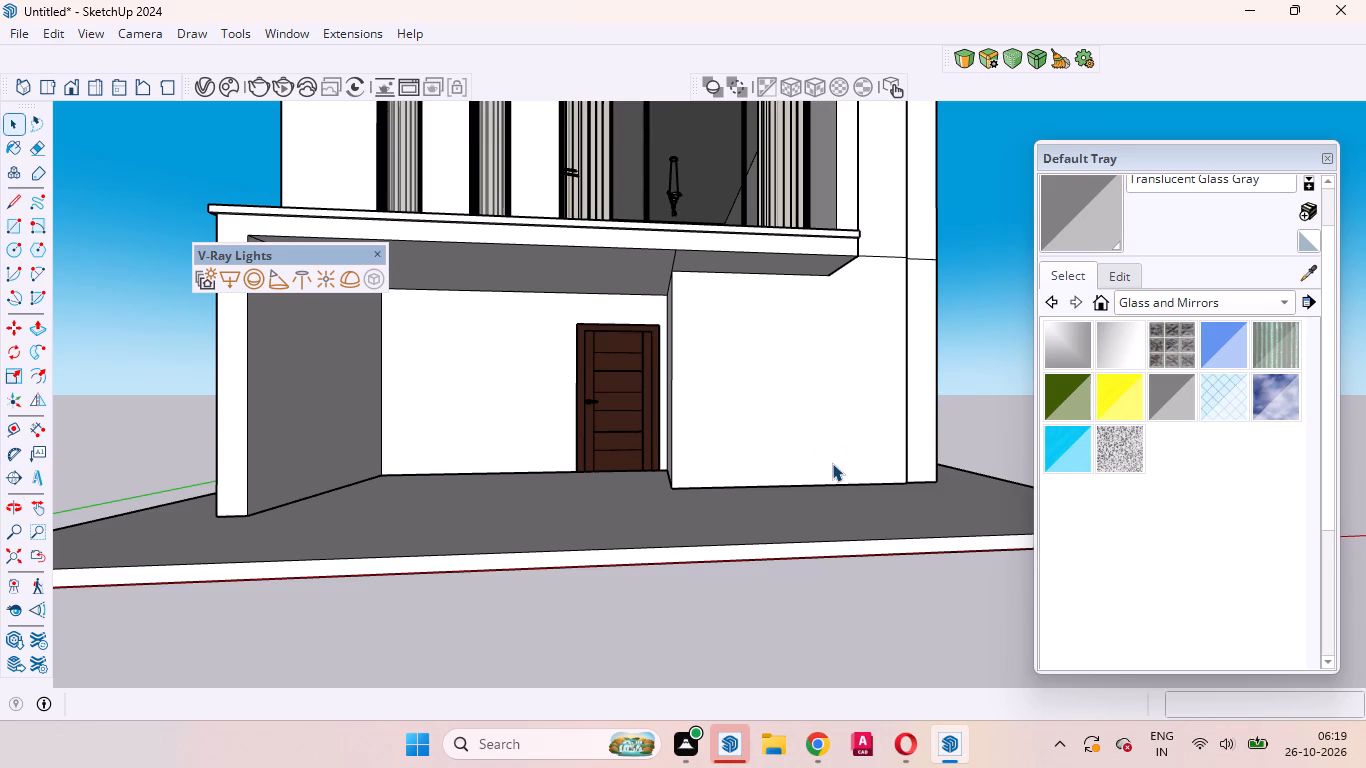
{"action": "scroll", "coordinate": [865, 470], "scroll_direction": "down", "scroll_amount": 4}
{"action": "middle_click_drag", "start_coordinate": [875, 463], "coordinate": [845, 547]}
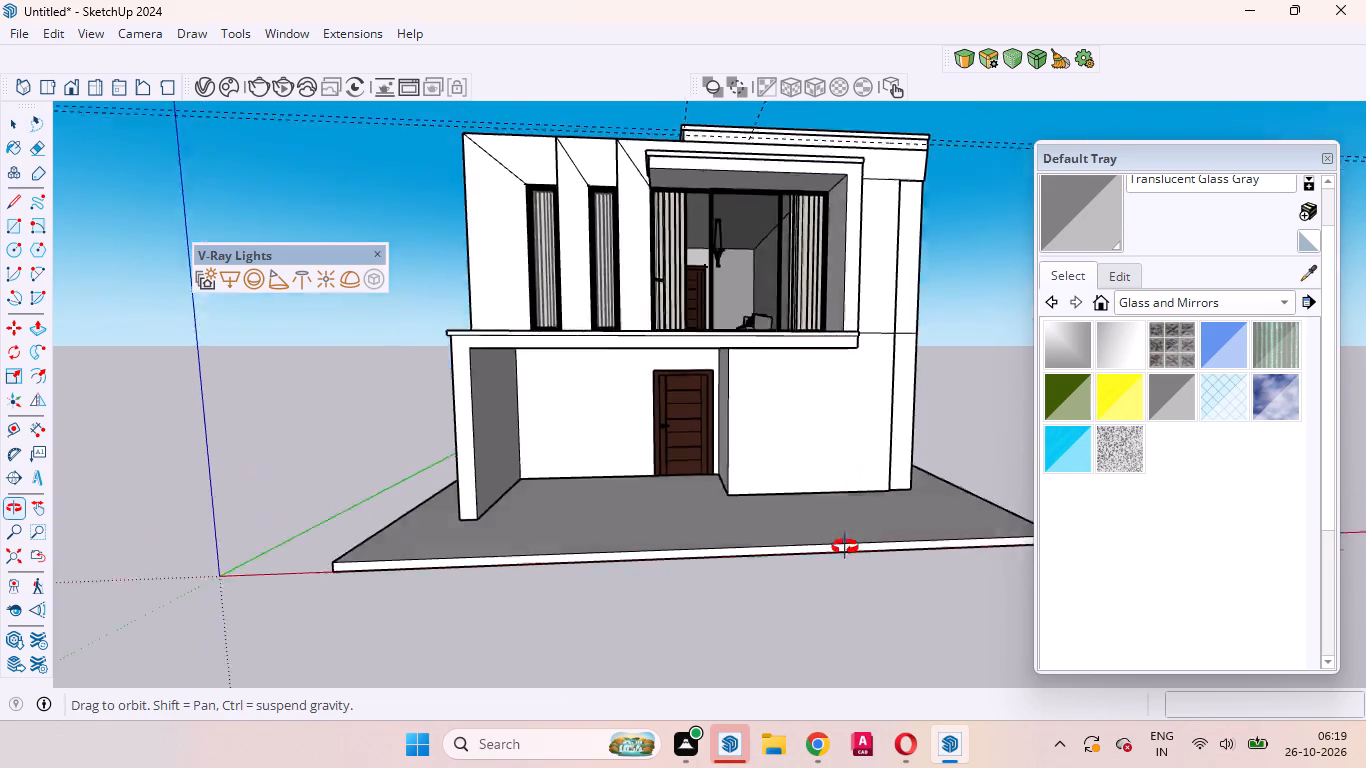
{"action": "middle_click_drag", "start_coordinate": [845, 547], "coordinate": [866, 607]}
{"action": "scroll", "coordinate": [887, 590], "scroll_direction": "up", "scroll_amount": 1}
{"action": "scroll", "coordinate": [978, 508], "scroll_direction": "down", "scroll_amount": 8}
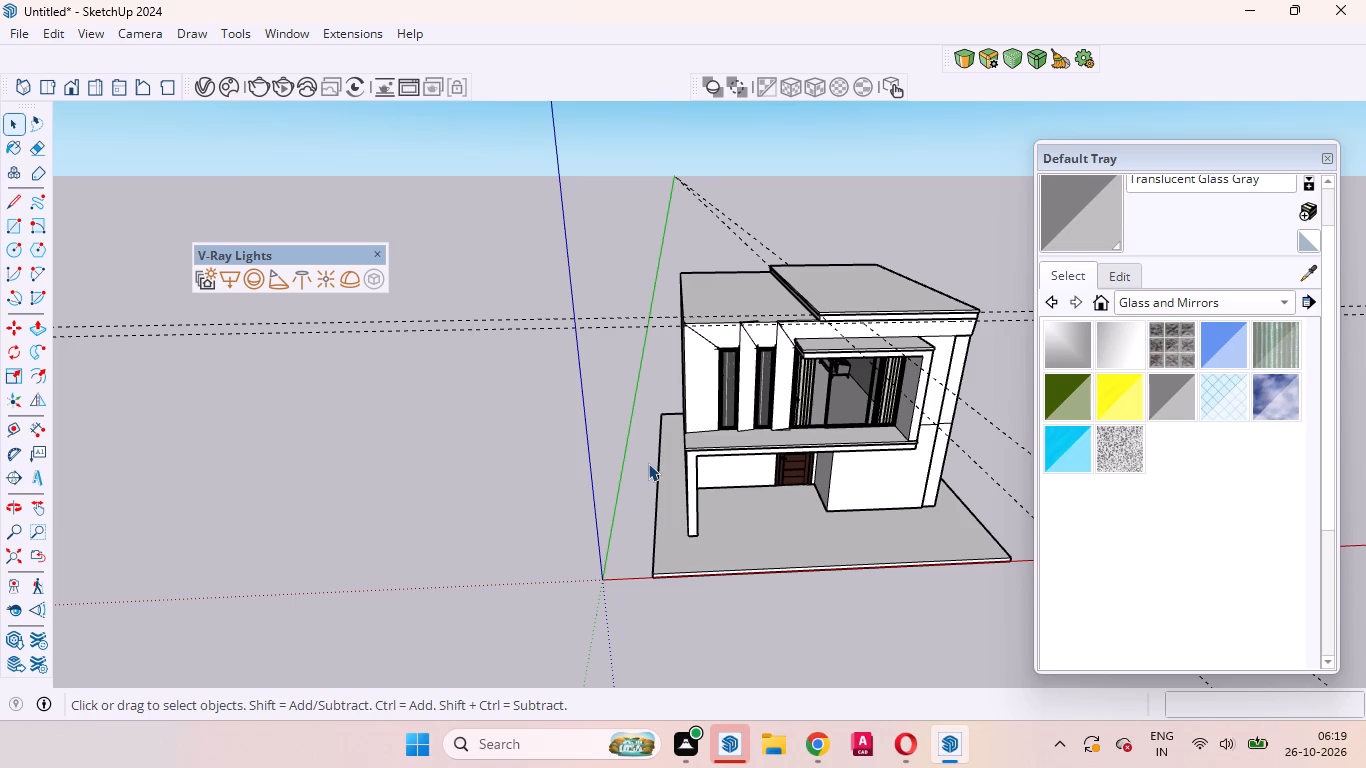
{"action": "scroll", "coordinate": [665, 463], "scroll_direction": "down", "scroll_amount": 4}
{"action": "scroll", "coordinate": [676, 466], "scroll_direction": "up", "scroll_amount": 5}
{"action": "scroll", "coordinate": [690, 471], "scroll_direction": "down", "scroll_amount": 3}
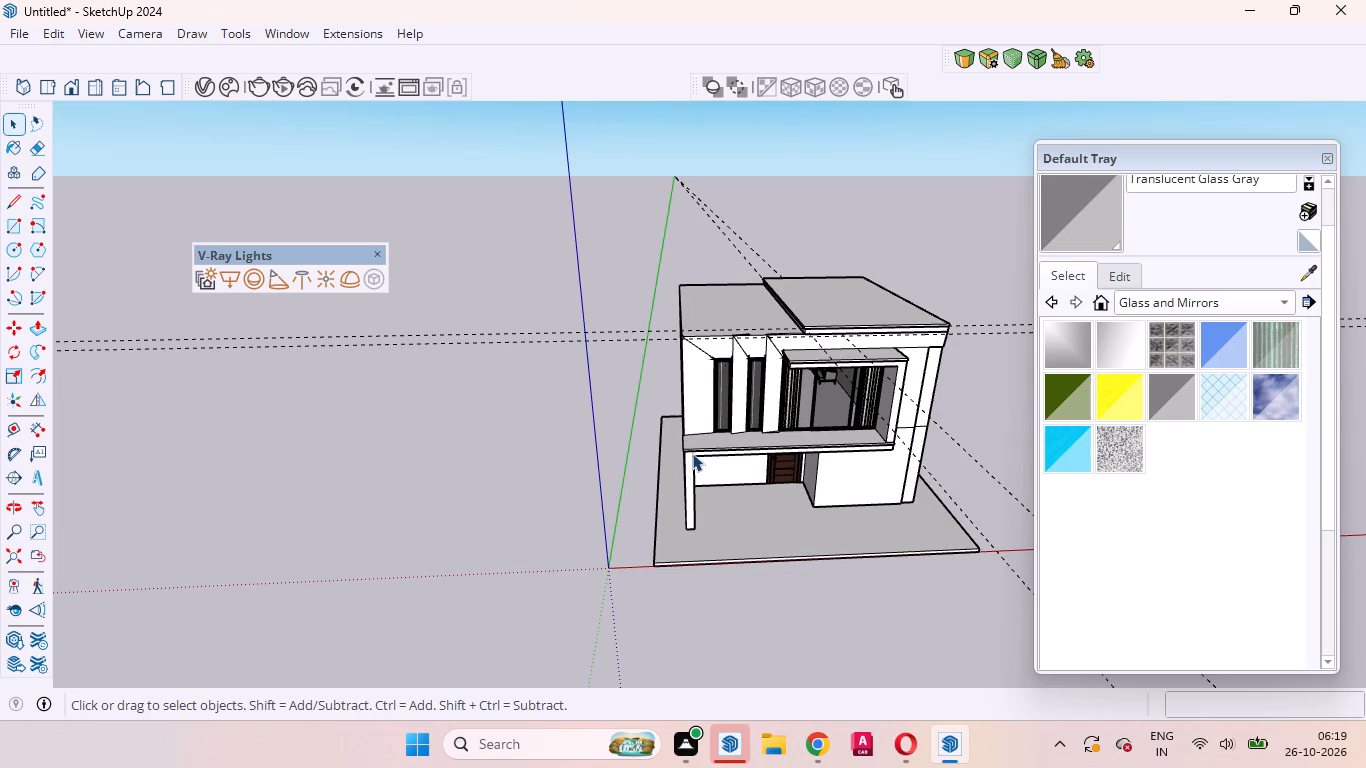
{"action": "scroll", "coordinate": [692, 453], "scroll_direction": "down", "scroll_amount": 2}
{"action": "scroll", "coordinate": [674, 457], "scroll_direction": "up", "scroll_amount": 4}
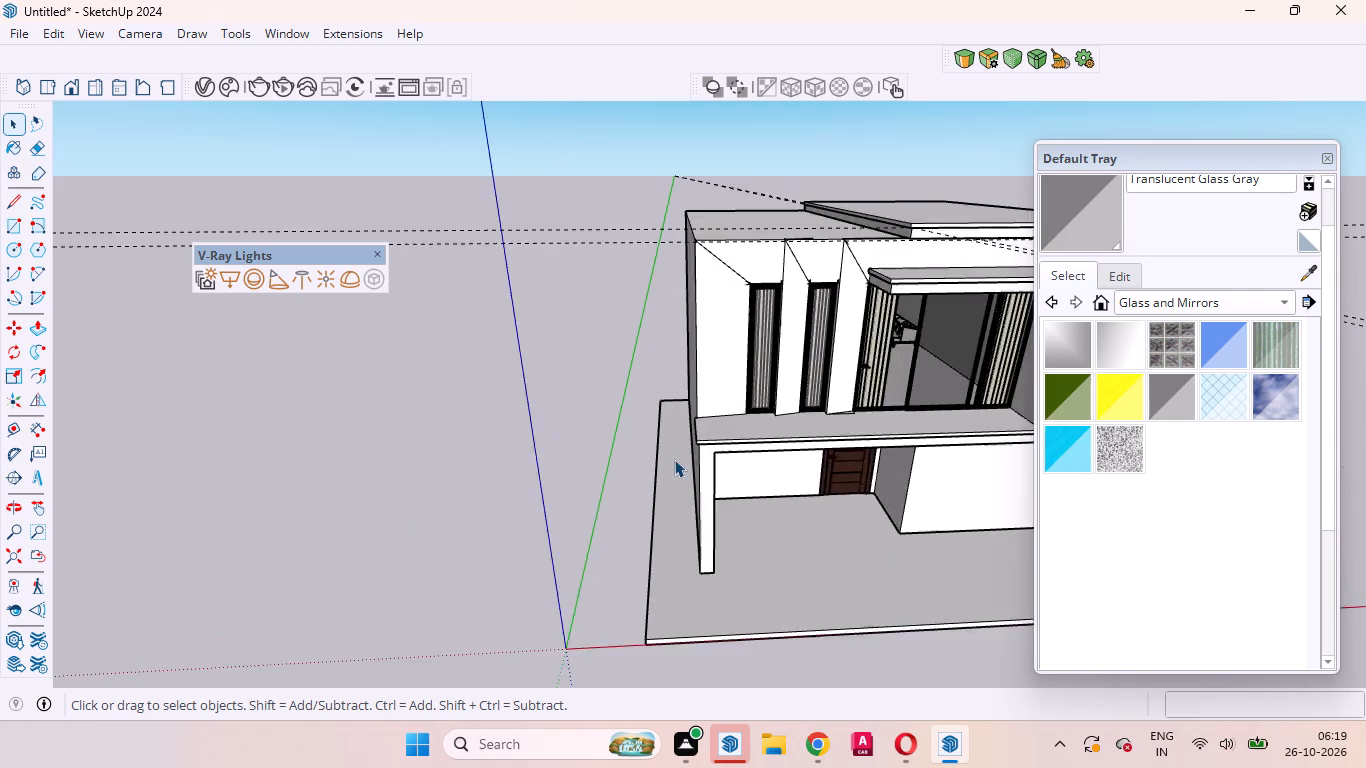
{"action": "scroll", "coordinate": [674, 459], "scroll_direction": "up", "scroll_amount": 5}
{"action": "scroll", "coordinate": [744, 493], "scroll_direction": "down", "scroll_amount": 4}
Open the house group and draw a 1' 1" horizontal line across the front face of the porch's side wall.
{"action": "middle_click_drag", "start_coordinate": [761, 575], "coordinate": [737, 463]}
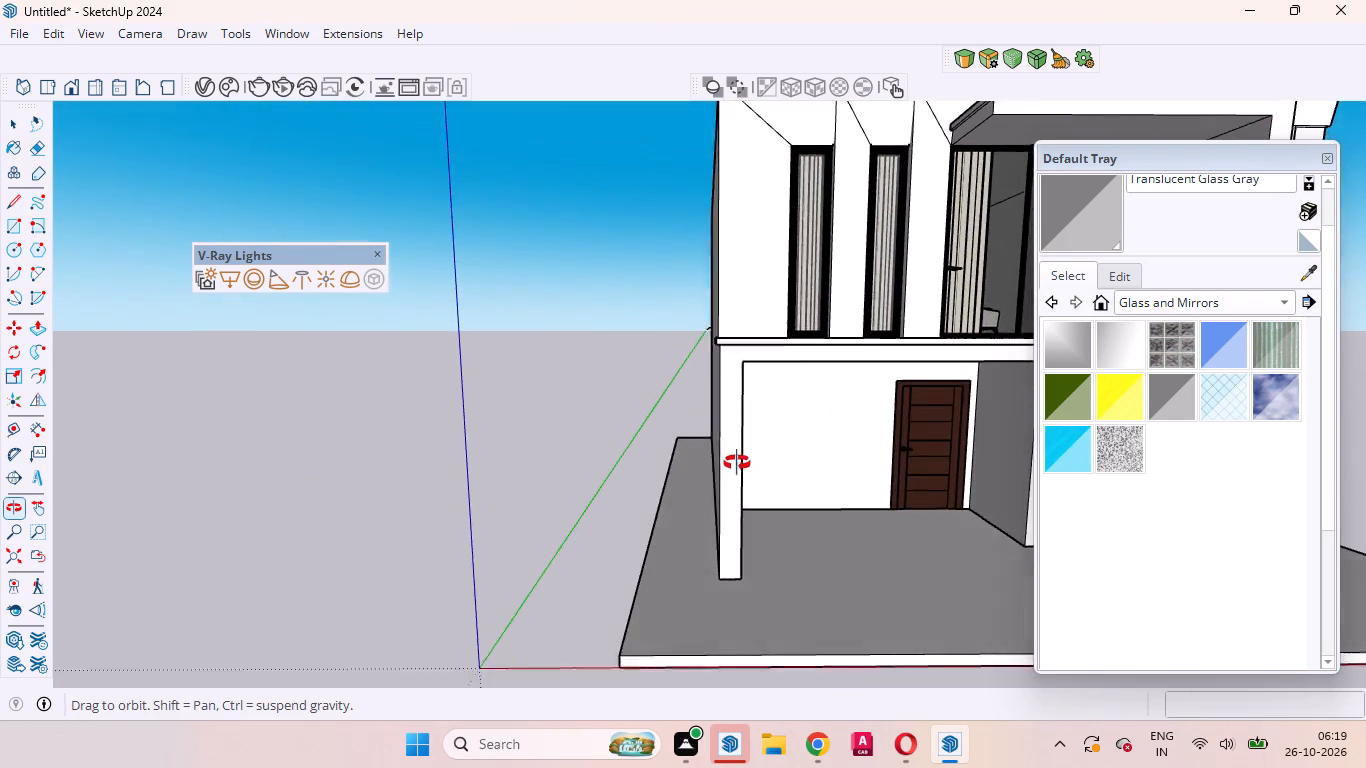
{"action": "scroll", "coordinate": [740, 464], "scroll_direction": "up", "scroll_amount": 2}
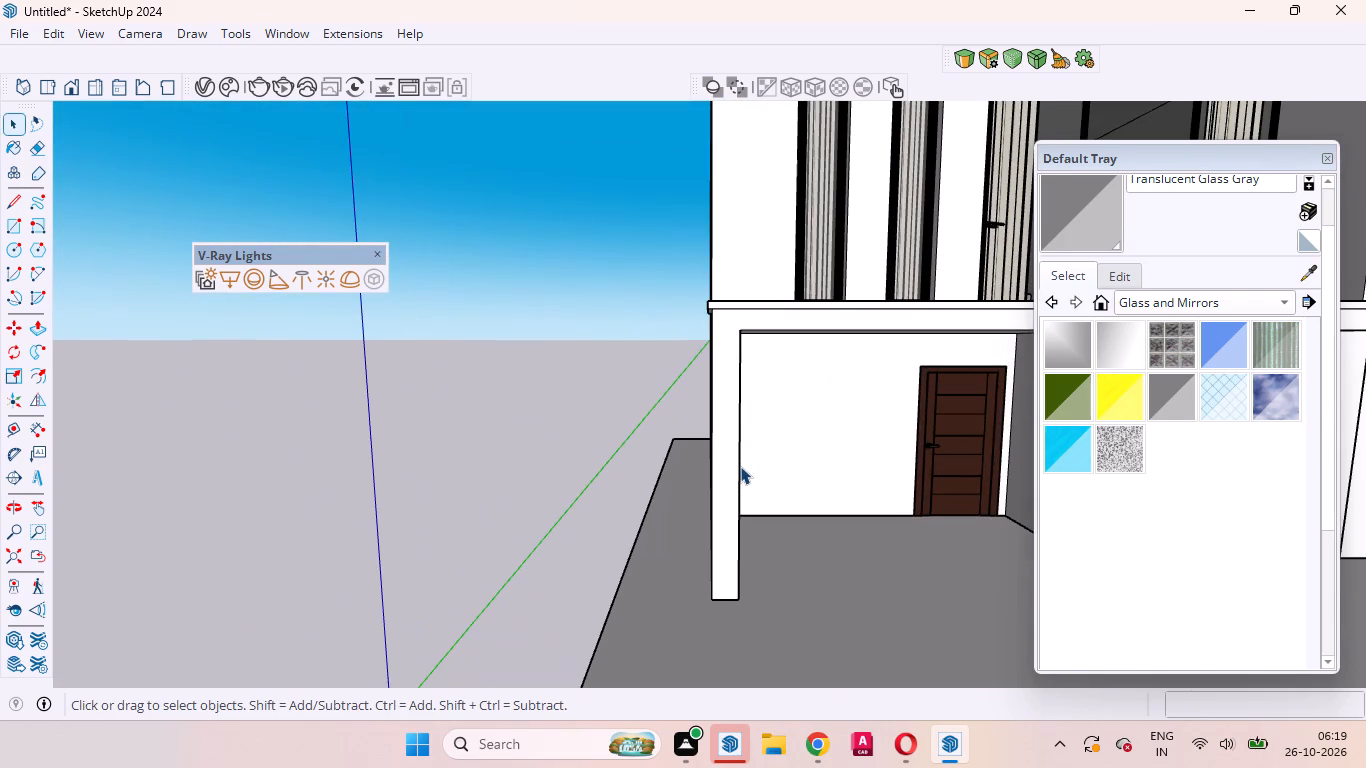
{"action": "scroll", "coordinate": [703, 427], "scroll_direction": "up", "scroll_amount": 3}
{"action": "scroll", "coordinate": [720, 426], "scroll_direction": "down", "scroll_amount": 2}
{"action": "double_click", "coordinate": [734, 419]}
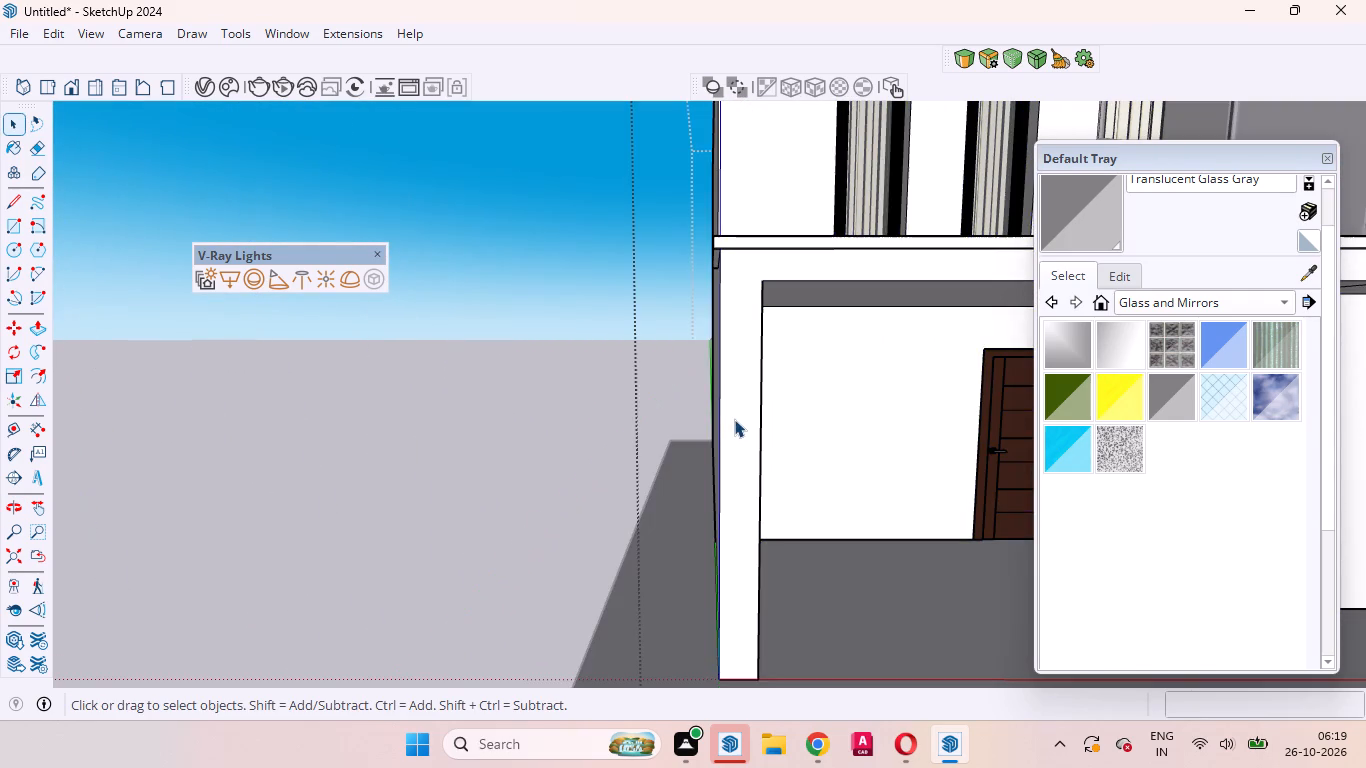
{"action": "left_click", "coordinate": [735, 424]}
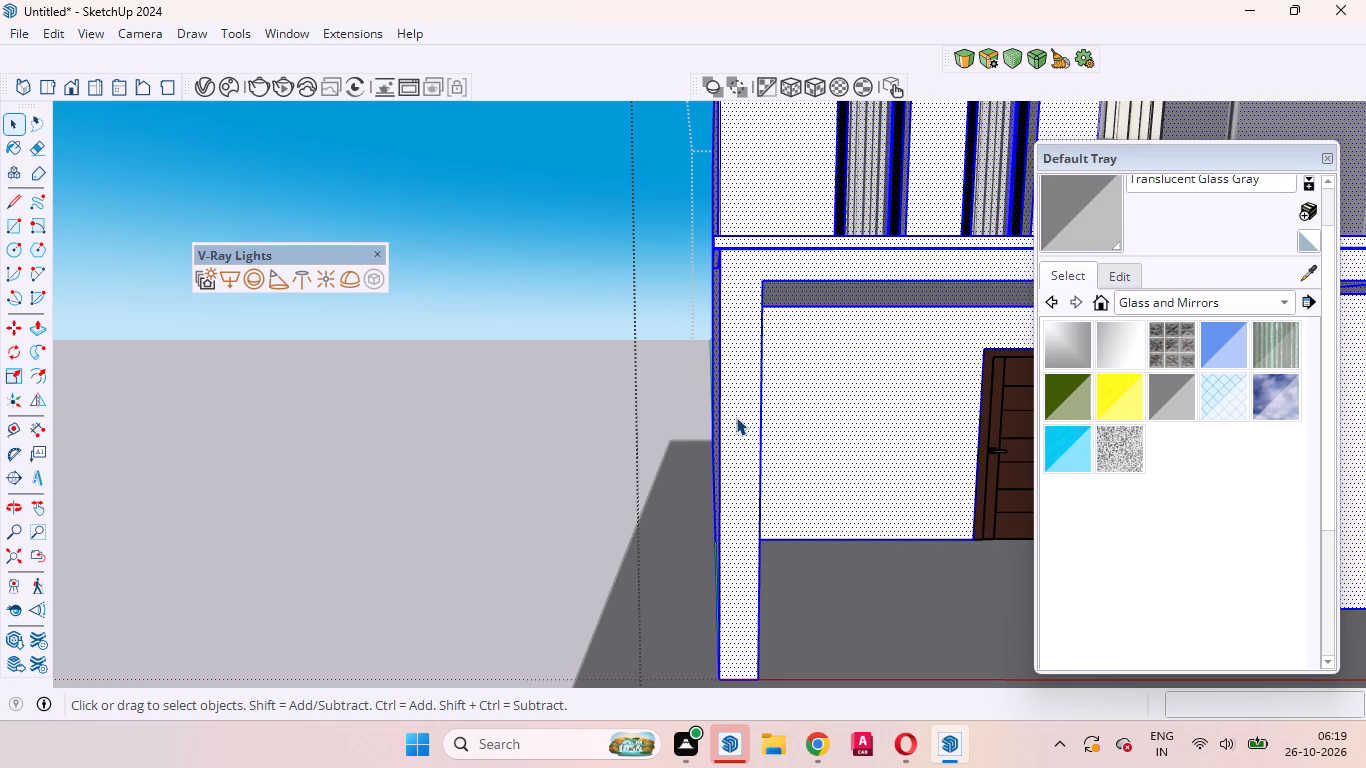
{"action": "key", "text": "l"}
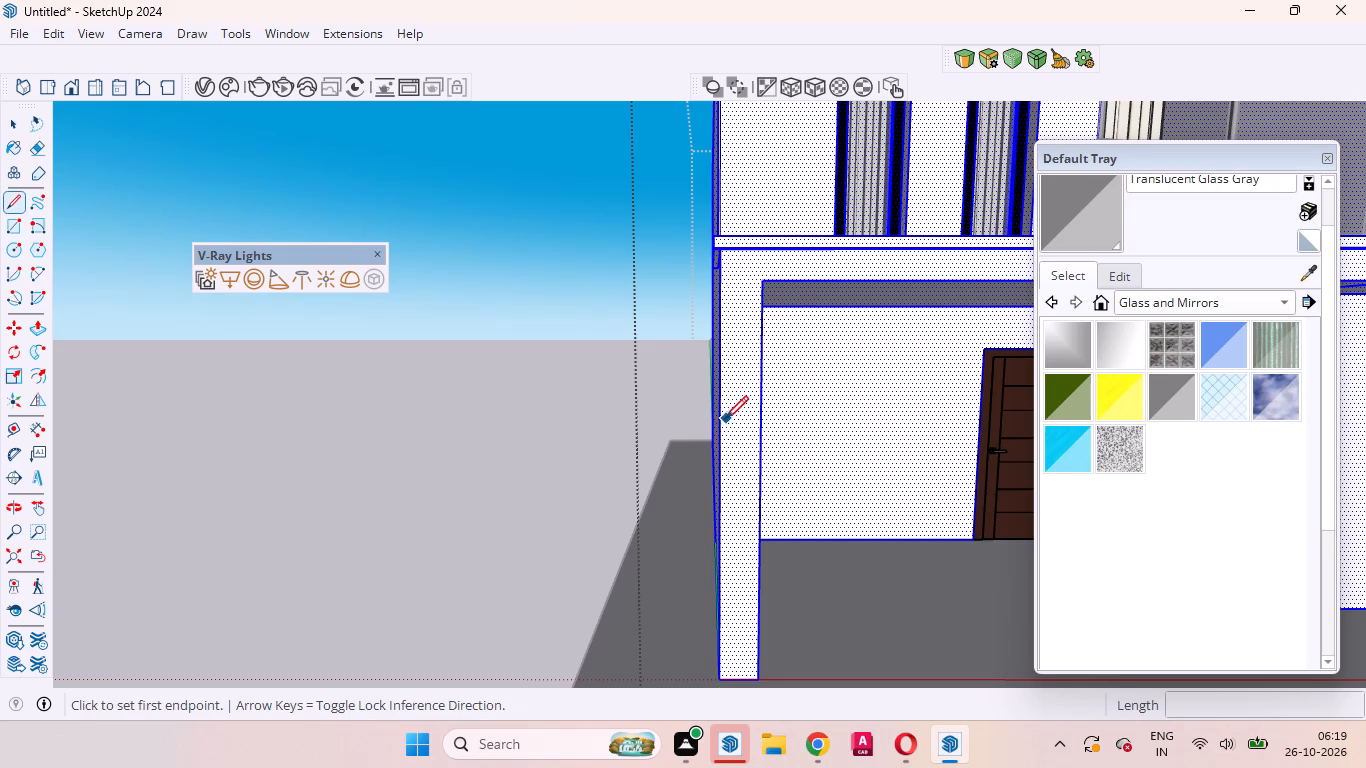
{"action": "left_click", "coordinate": [723, 418]}
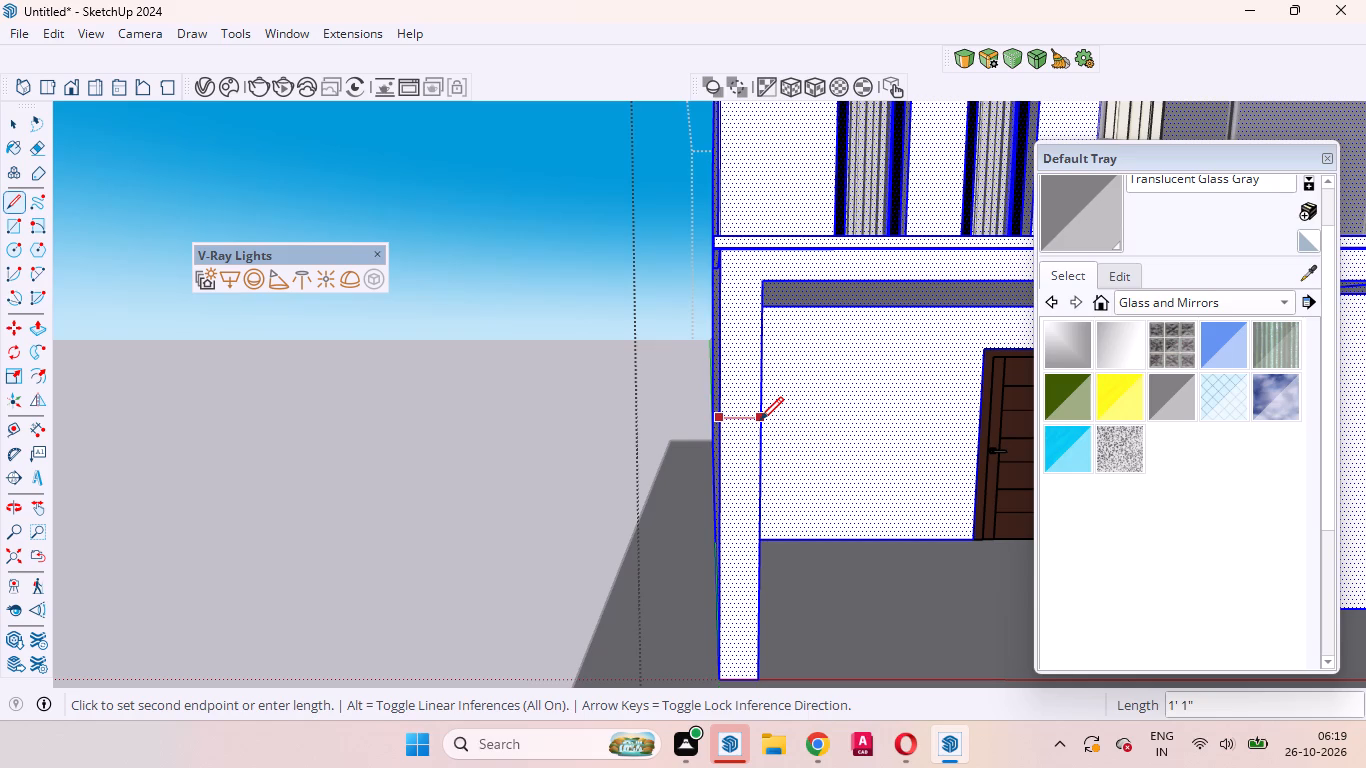
{"action": "left_click", "coordinate": [760, 420]}
Pull the front face below the new line forward 6' to form a low wall extending from the porch's side wall.
{"action": "key", "text": "space"}
{"action": "left_click", "coordinate": [735, 471]}
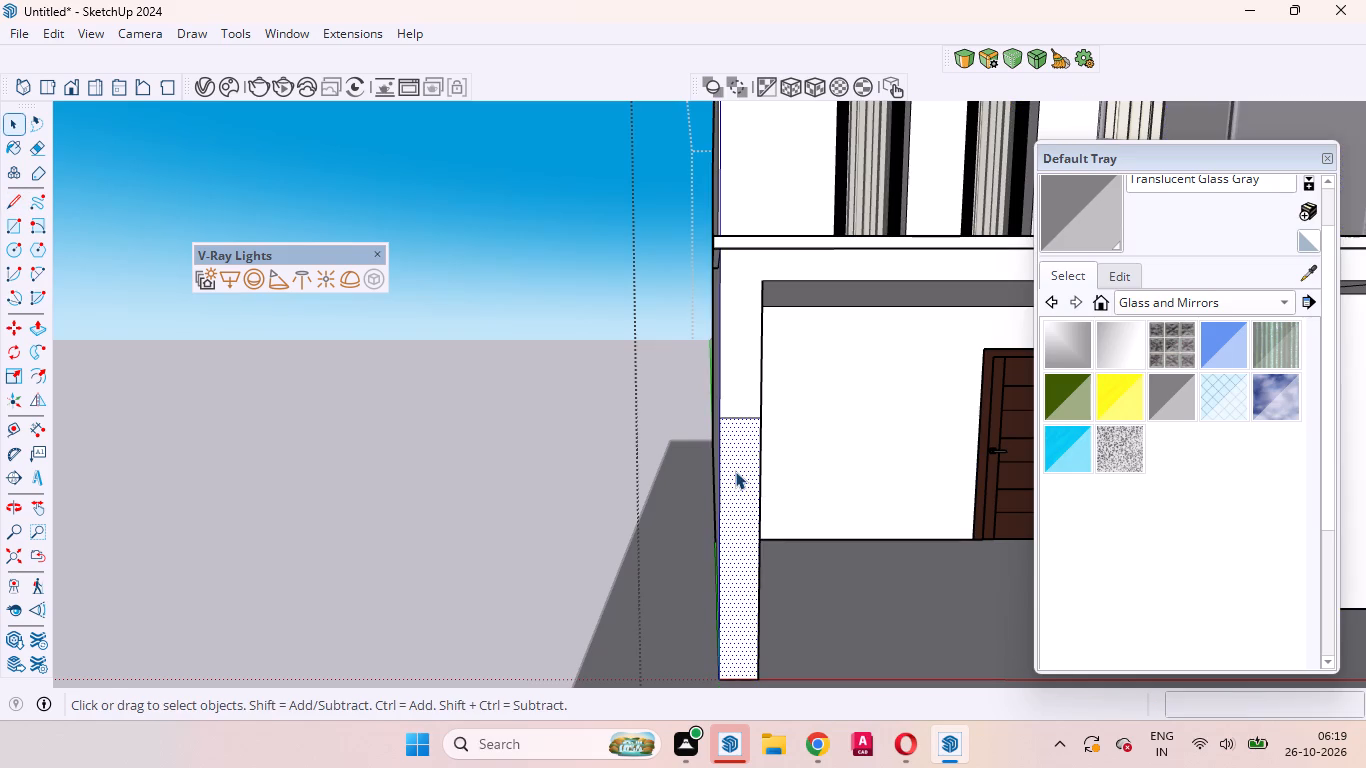
{"action": "key", "text": "p"}
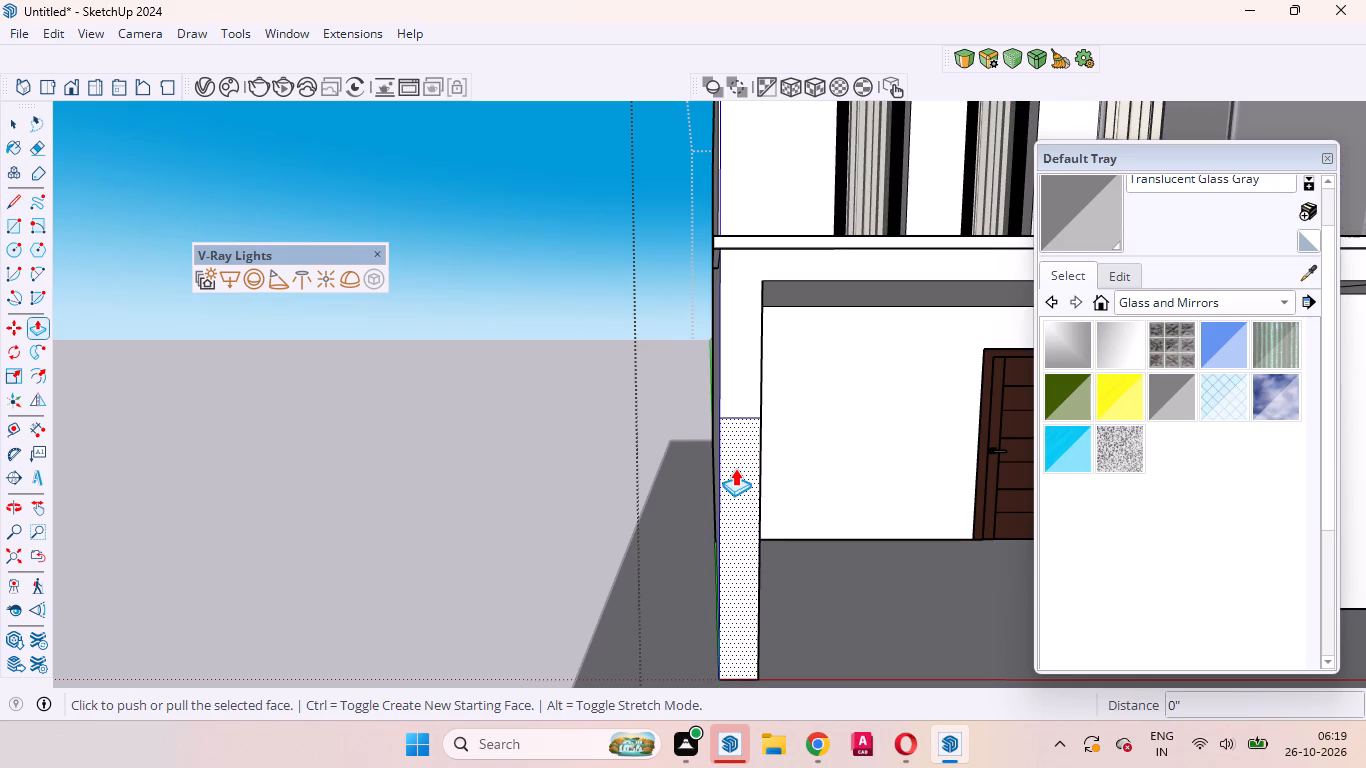
{"action": "left_click", "coordinate": [735, 468]}
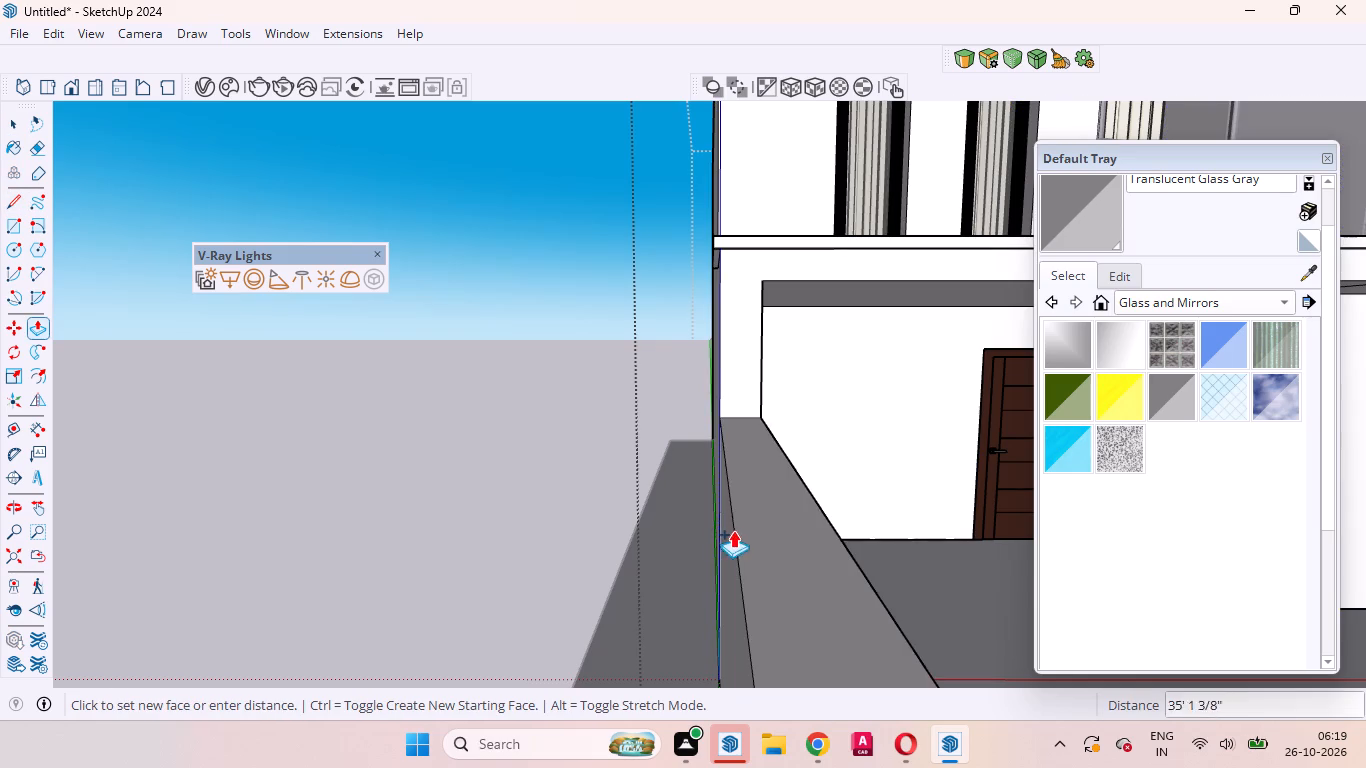
{"action": "scroll", "coordinate": [743, 478], "scroll_direction": "down", "scroll_amount": 13}
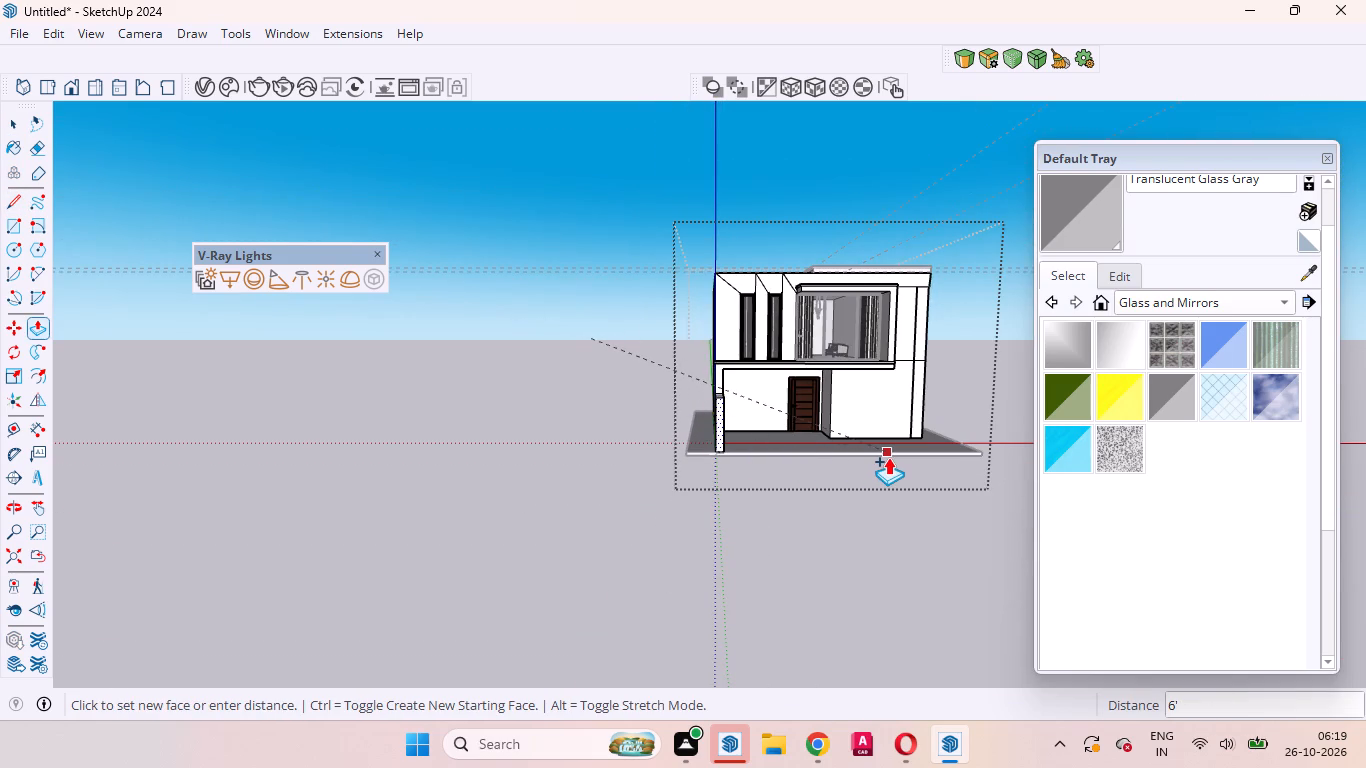
{"action": "left_click", "coordinate": [888, 457]}
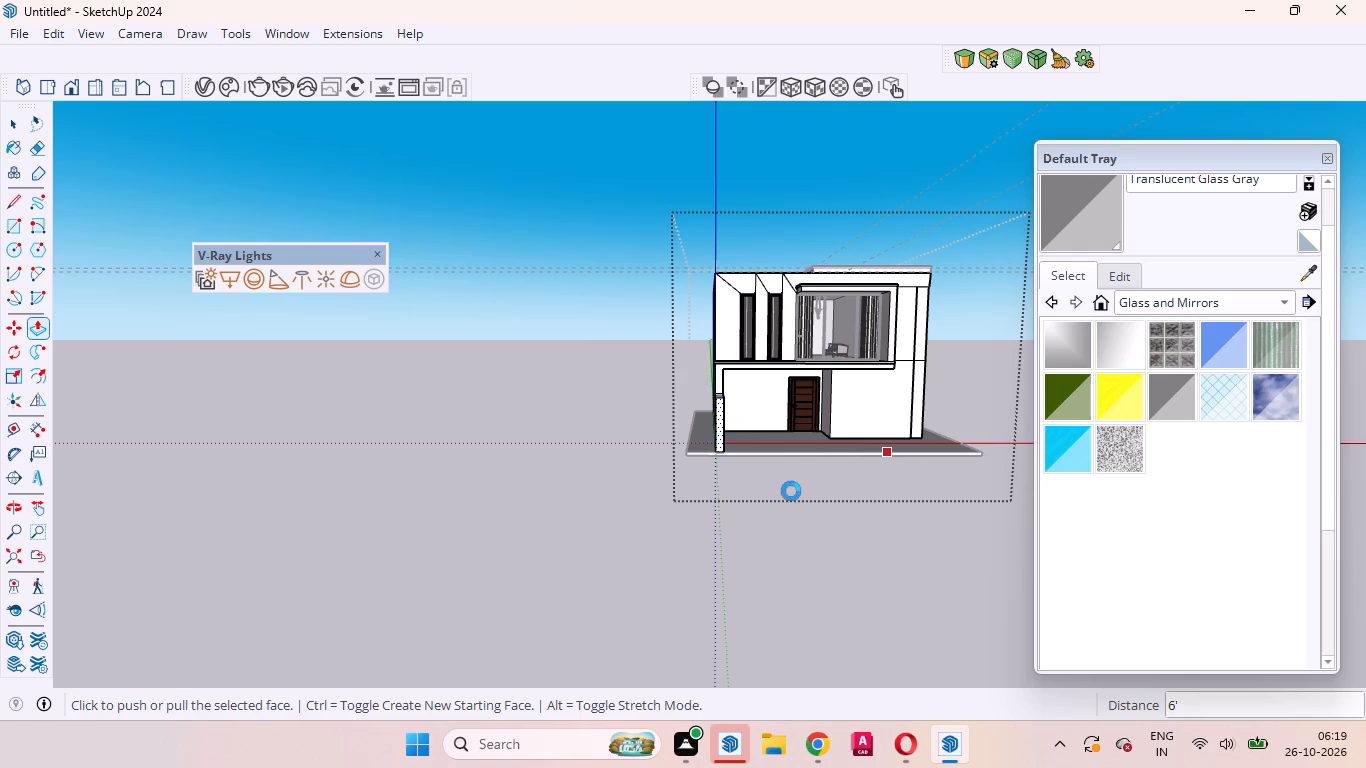
{"action": "key", "text": "space"}
{"action": "key", "text": "space"}
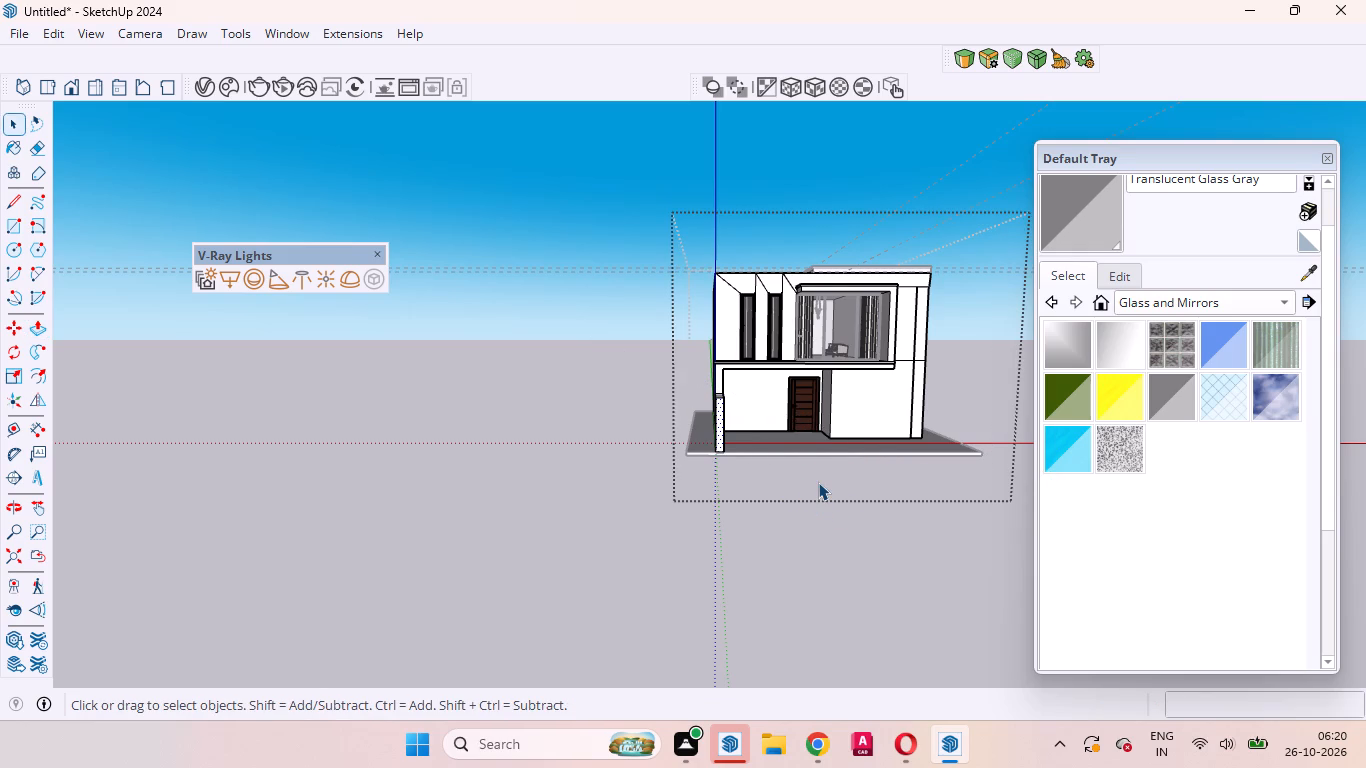
{"action": "left_click", "coordinate": [818, 482]}
Push the low wall's front end face back 2' 1/2" and leave the house group.
{"action": "scroll", "coordinate": [726, 407], "scroll_direction": "up", "scroll_amount": 11}
{"action": "middle_click_drag", "start_coordinate": [725, 405], "coordinate": [585, 375]}
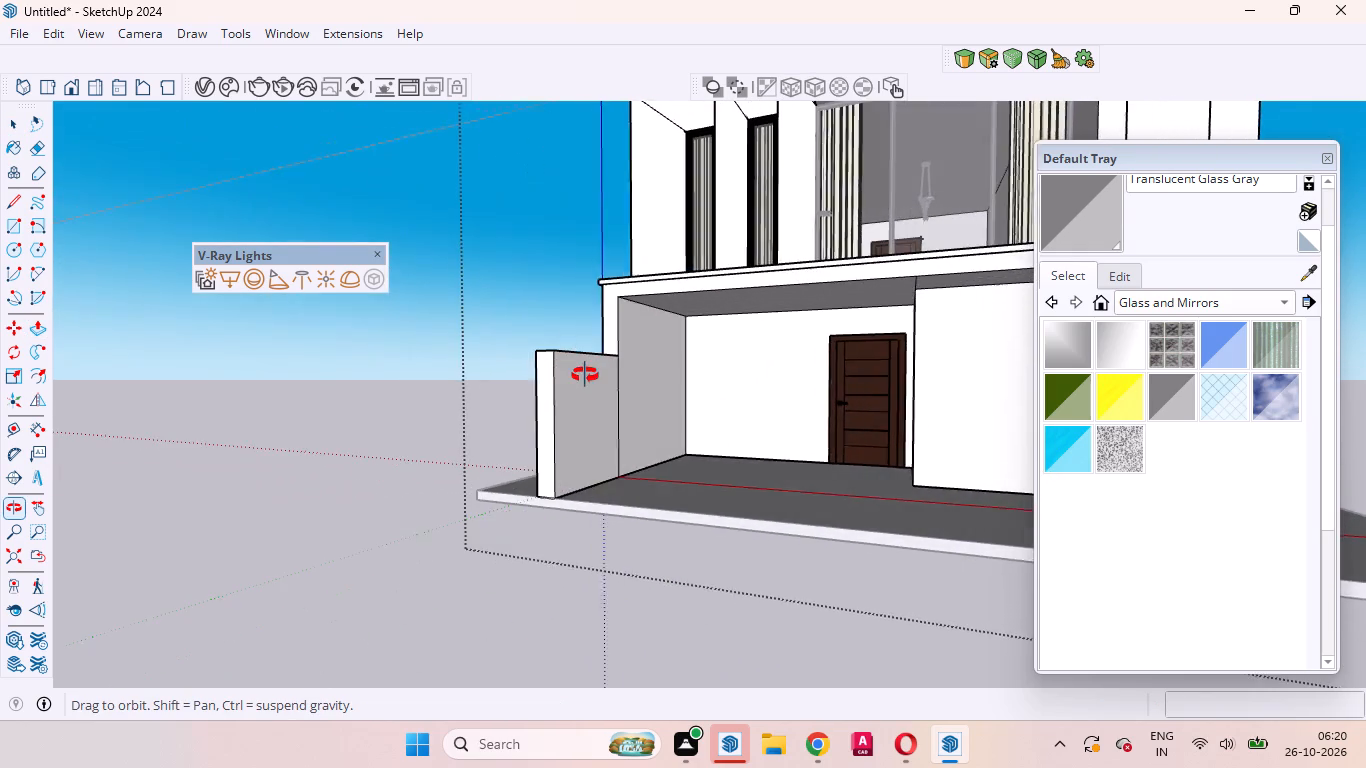
{"action": "middle_click_drag", "start_coordinate": [585, 375], "coordinate": [646, 383]}
{"action": "scroll", "coordinate": [659, 373], "scroll_direction": "down", "scroll_amount": 4}
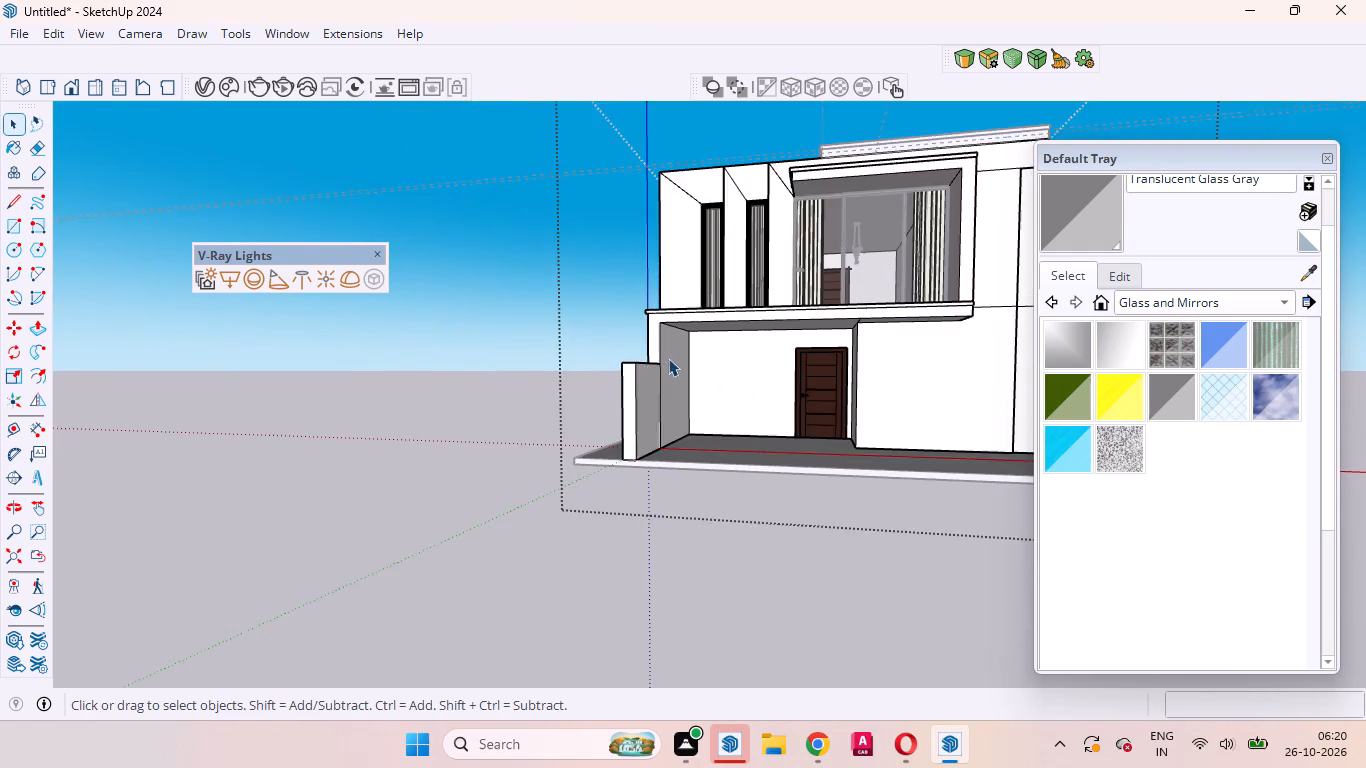
{"action": "scroll", "coordinate": [668, 358], "scroll_direction": "down", "scroll_amount": 4}
{"action": "scroll", "coordinate": [657, 383], "scroll_direction": "up", "scroll_amount": 11}
{"action": "left_click", "coordinate": [623, 385]}
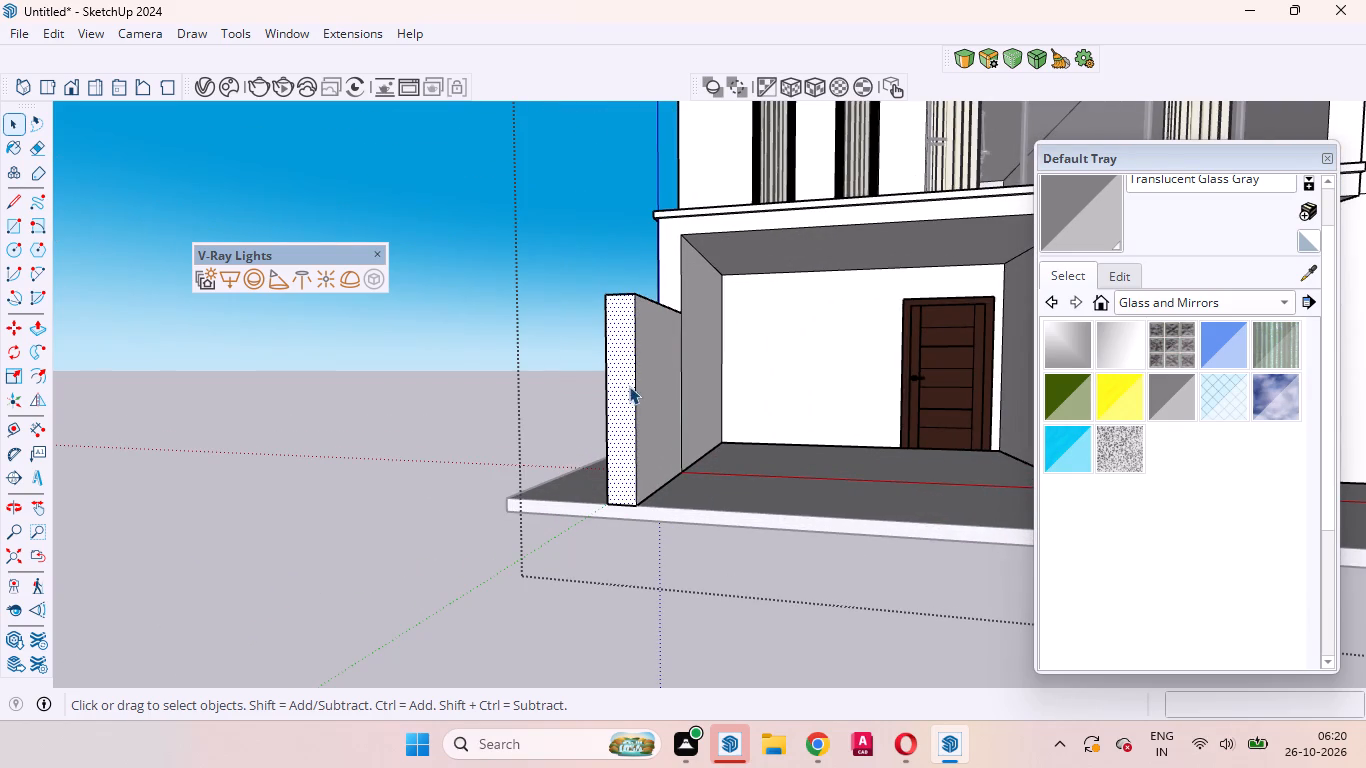
{"action": "middle_click_drag", "start_coordinate": [654, 371], "coordinate": [1089, 488]}
{"action": "scroll", "coordinate": [1091, 485], "scroll_direction": "up", "scroll_amount": 1}
{"action": "scroll", "coordinate": [1015, 458], "scroll_direction": "up", "scroll_amount": 2}
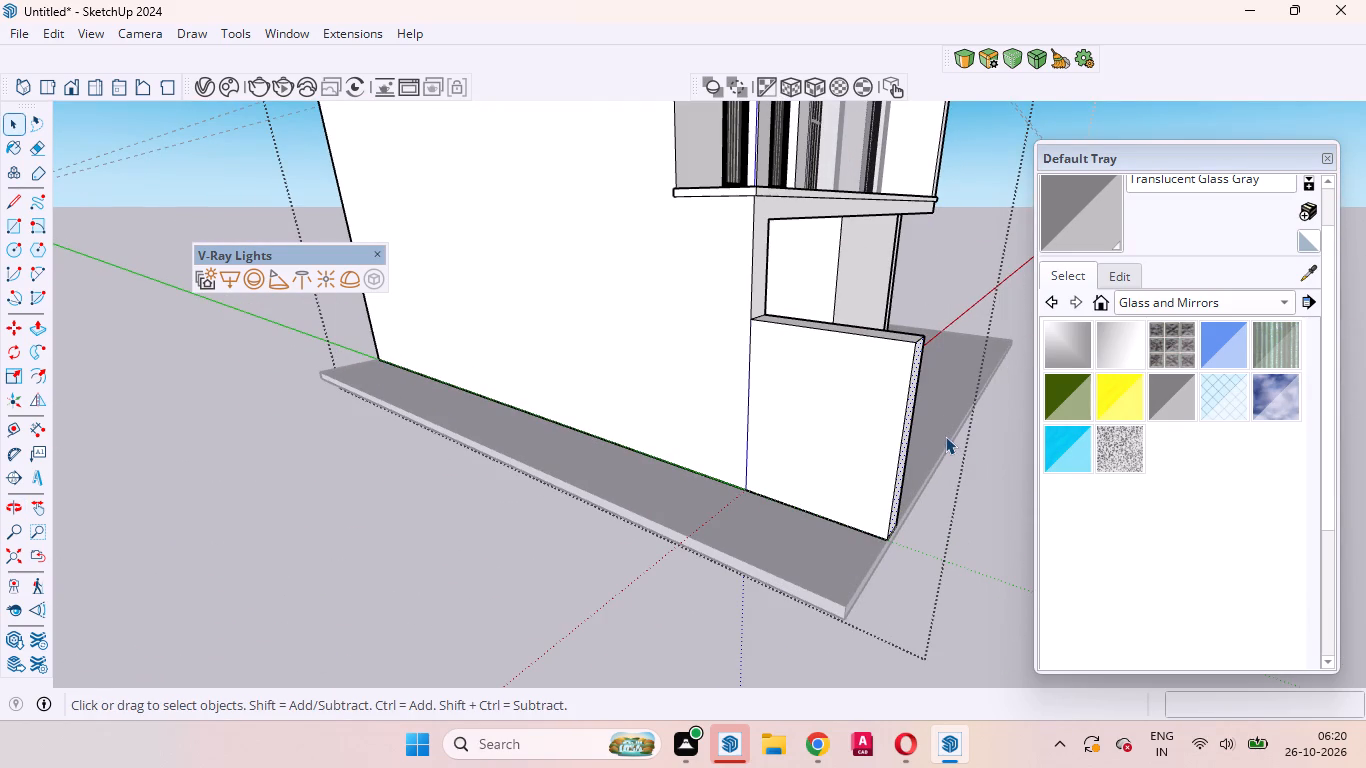
{"action": "key", "text": "p"}
{"action": "scroll", "coordinate": [933, 435], "scroll_direction": "up", "scroll_amount": 3}
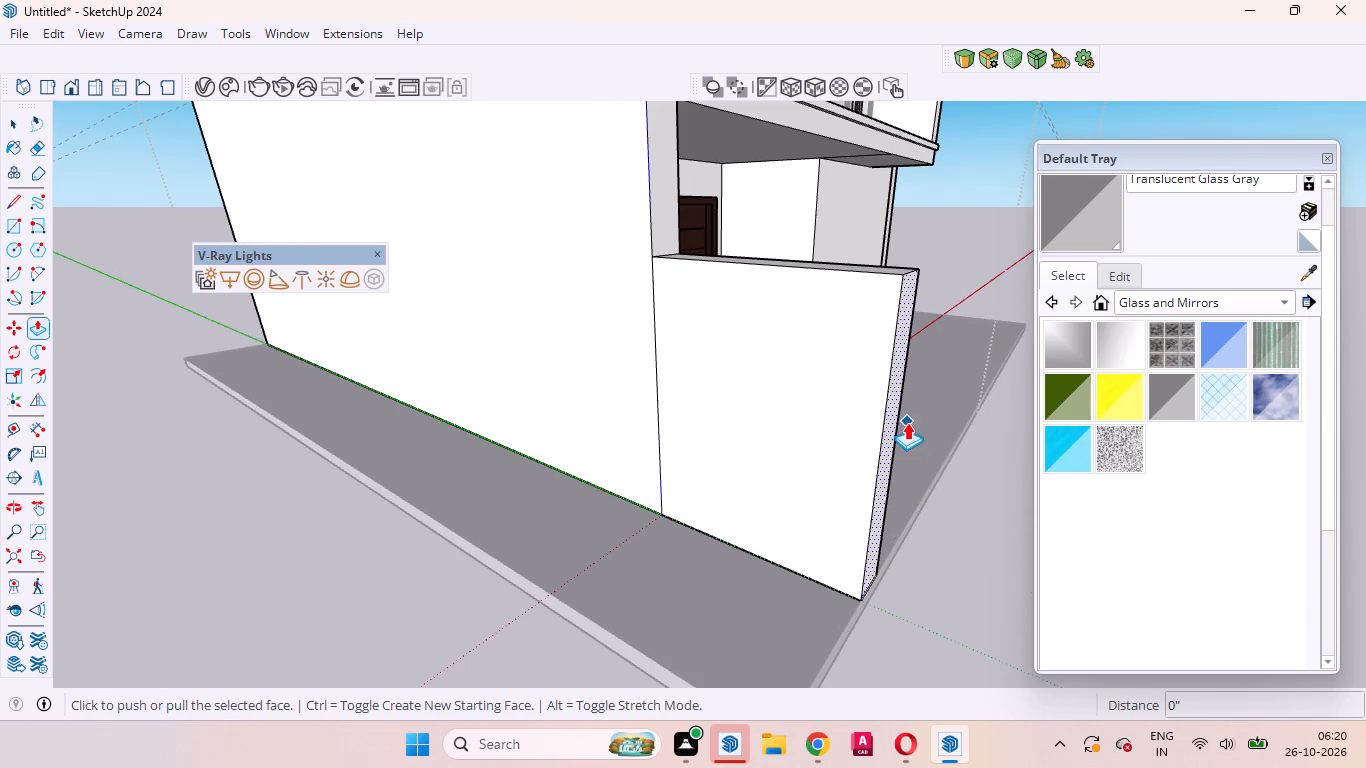
{"action": "left_click", "coordinate": [901, 415]}
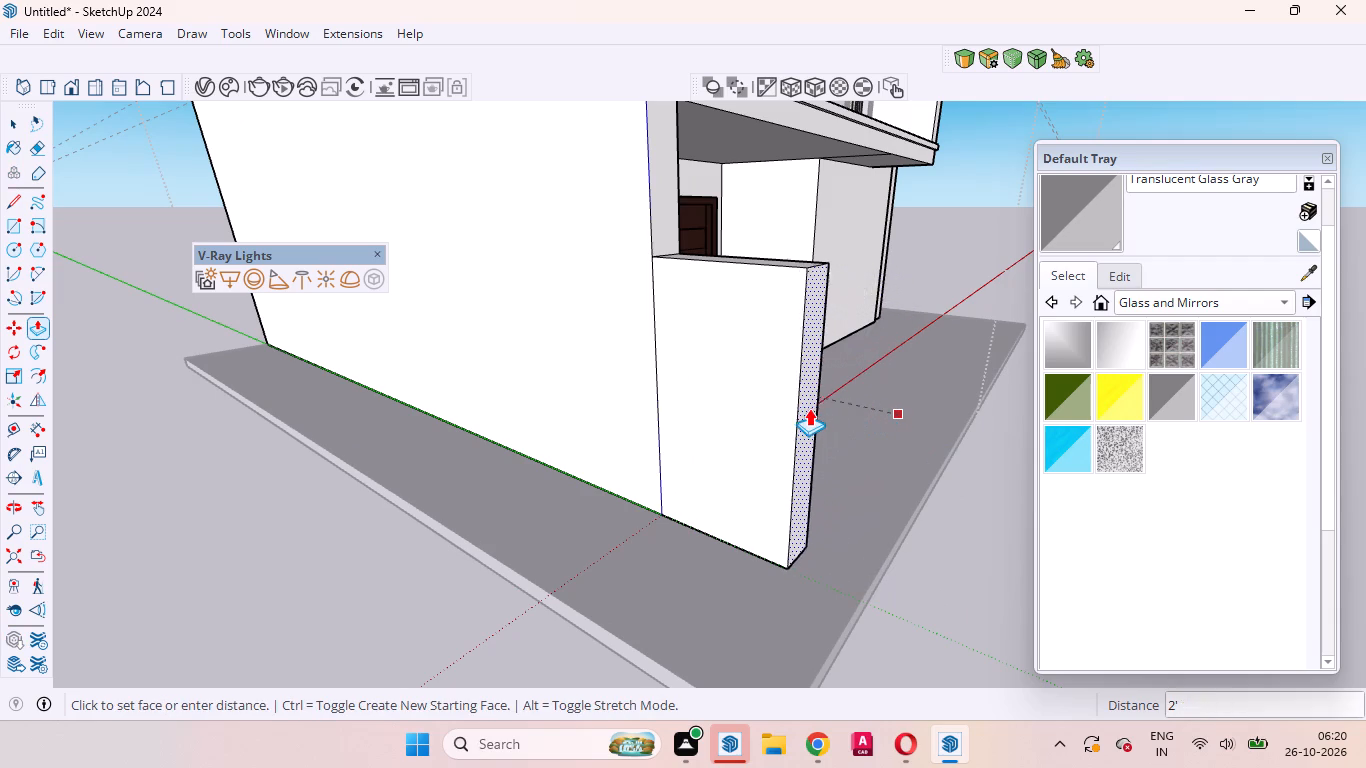
{"action": "left_click", "coordinate": [809, 408]}
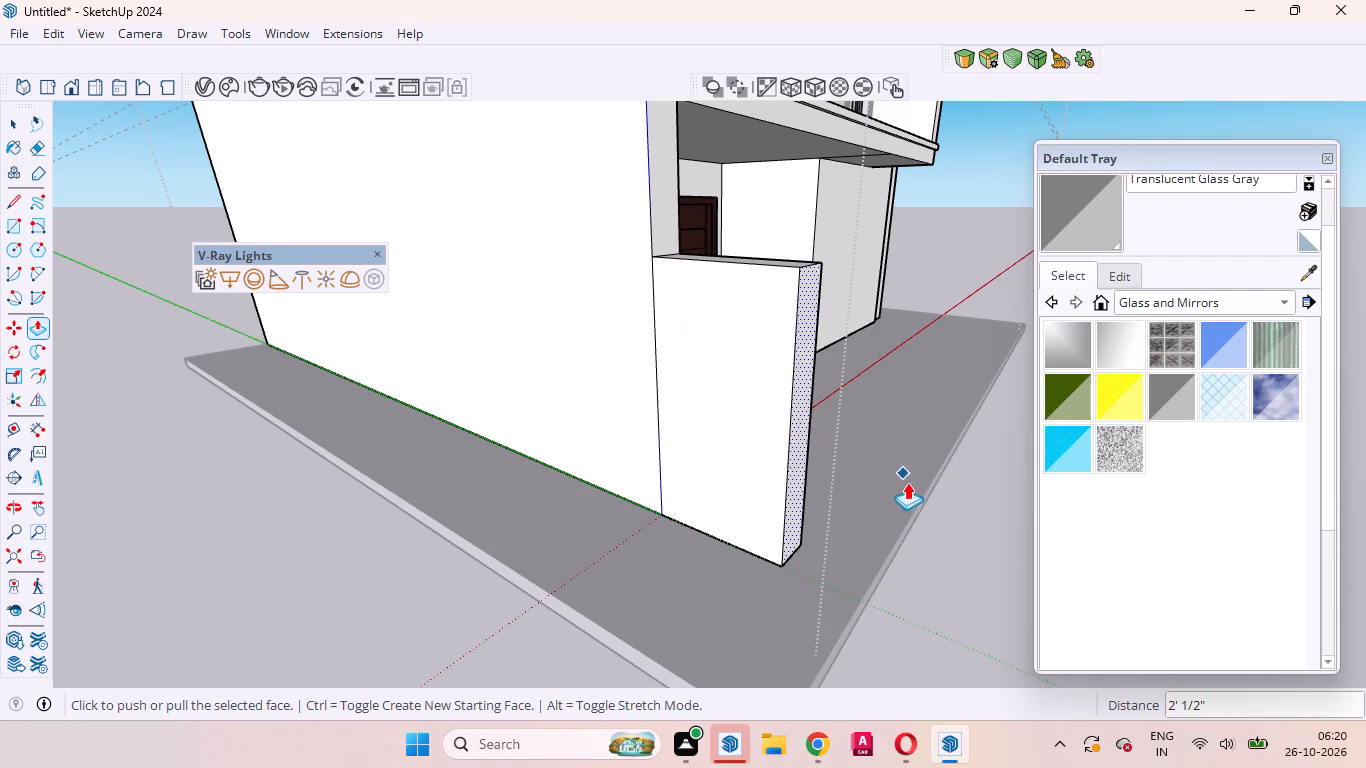
{"action": "key", "text": "space"}
{"action": "left_click", "coordinate": [963, 531]}
Examine the low wall beside the porch from the front and close up at its base.
{"action": "scroll", "coordinate": [939, 499], "scroll_direction": "up", "scroll_amount": 1}
{"action": "middle_click_drag", "start_coordinate": [921, 497], "coordinate": [674, 424]}
{"action": "scroll", "coordinate": [601, 412], "scroll_direction": "down", "scroll_amount": 8}
{"action": "scroll", "coordinate": [650, 423], "scroll_direction": "up", "scroll_amount": 6}
{"action": "middle_click_drag", "start_coordinate": [652, 431], "coordinate": [497, 415]}
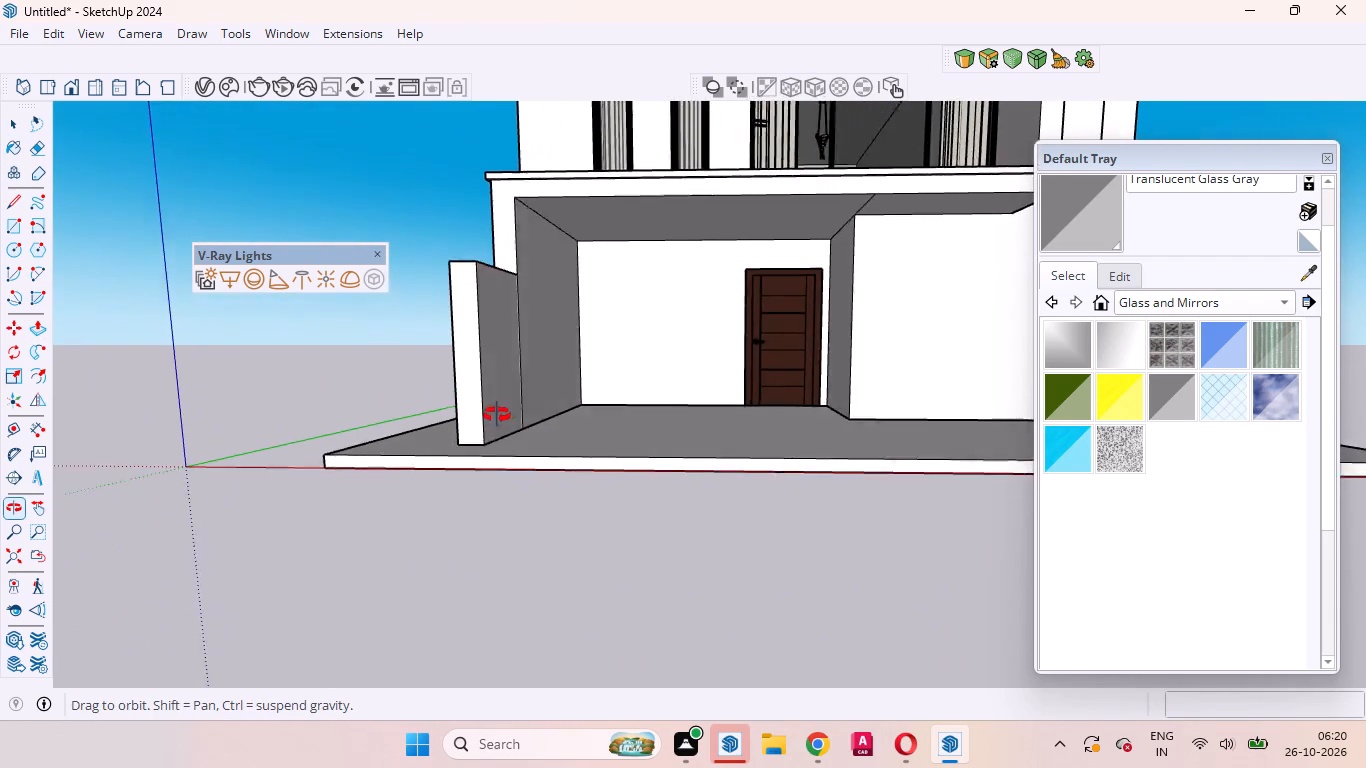
{"action": "middle_click_drag", "start_coordinate": [497, 415], "coordinate": [486, 419]}
{"action": "scroll", "coordinate": [468, 409], "scroll_direction": "up", "scroll_amount": 8}
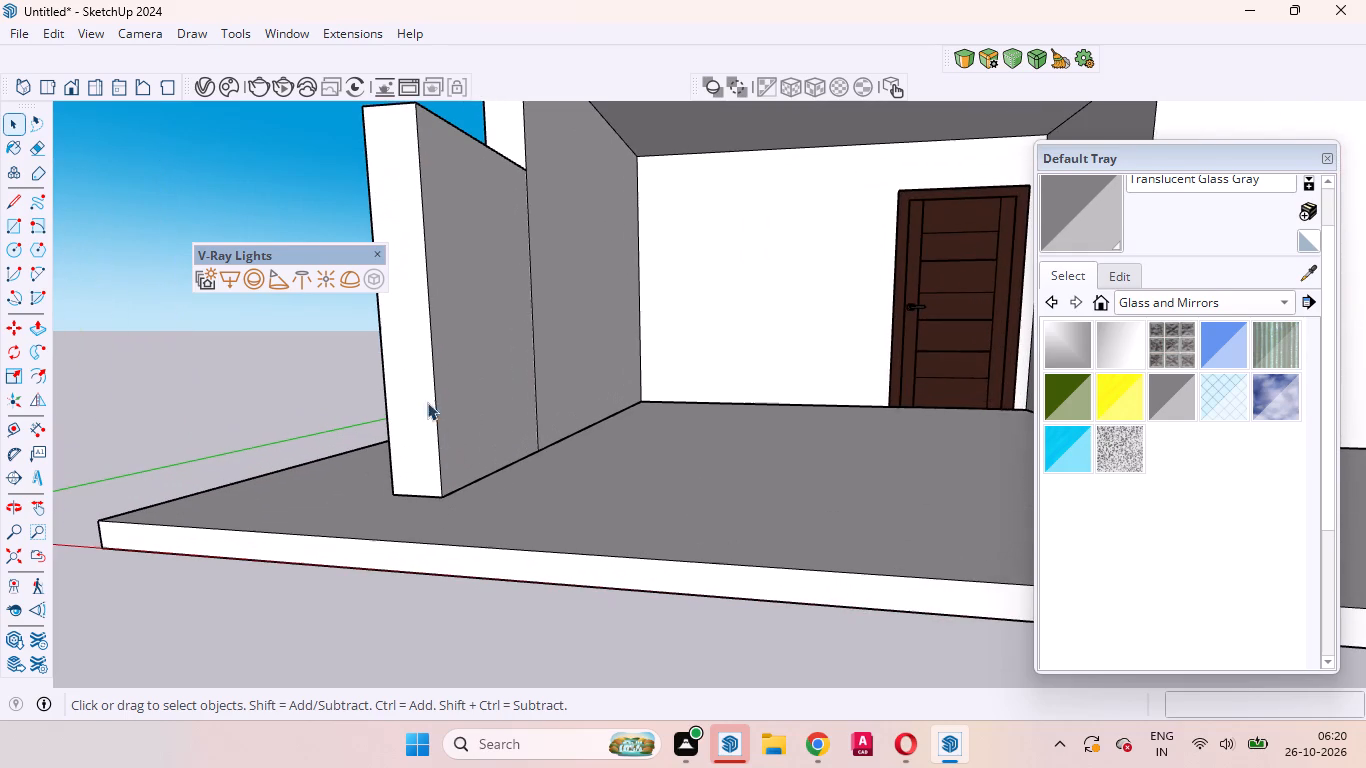
Open the house group and push the low wall's front end face back about 11 3/8".
{"action": "left_click", "coordinate": [416, 408]}
{"action": "triple_click", "coordinate": [416, 408]}
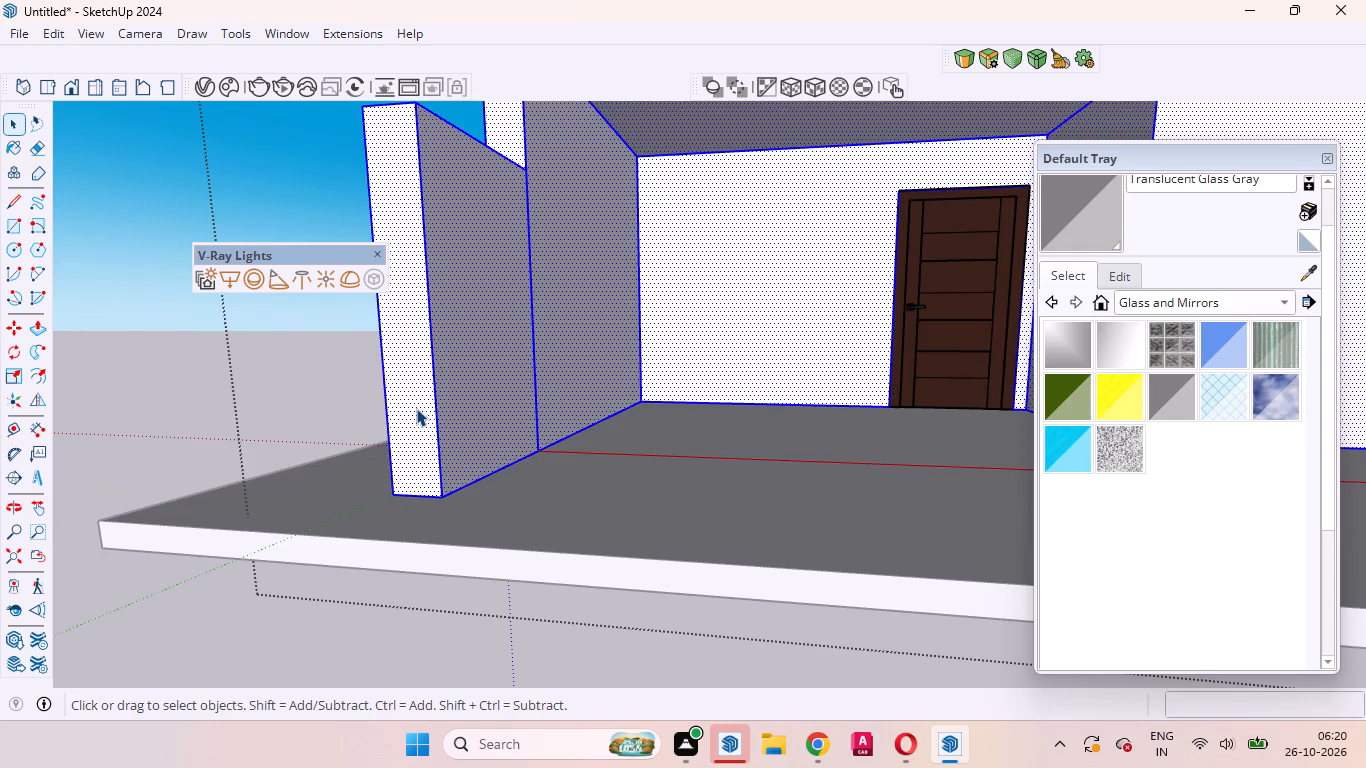
{"action": "left_click", "coordinate": [416, 408]}
{"action": "key", "text": "p"}
{"action": "left_click", "coordinate": [416, 408]}
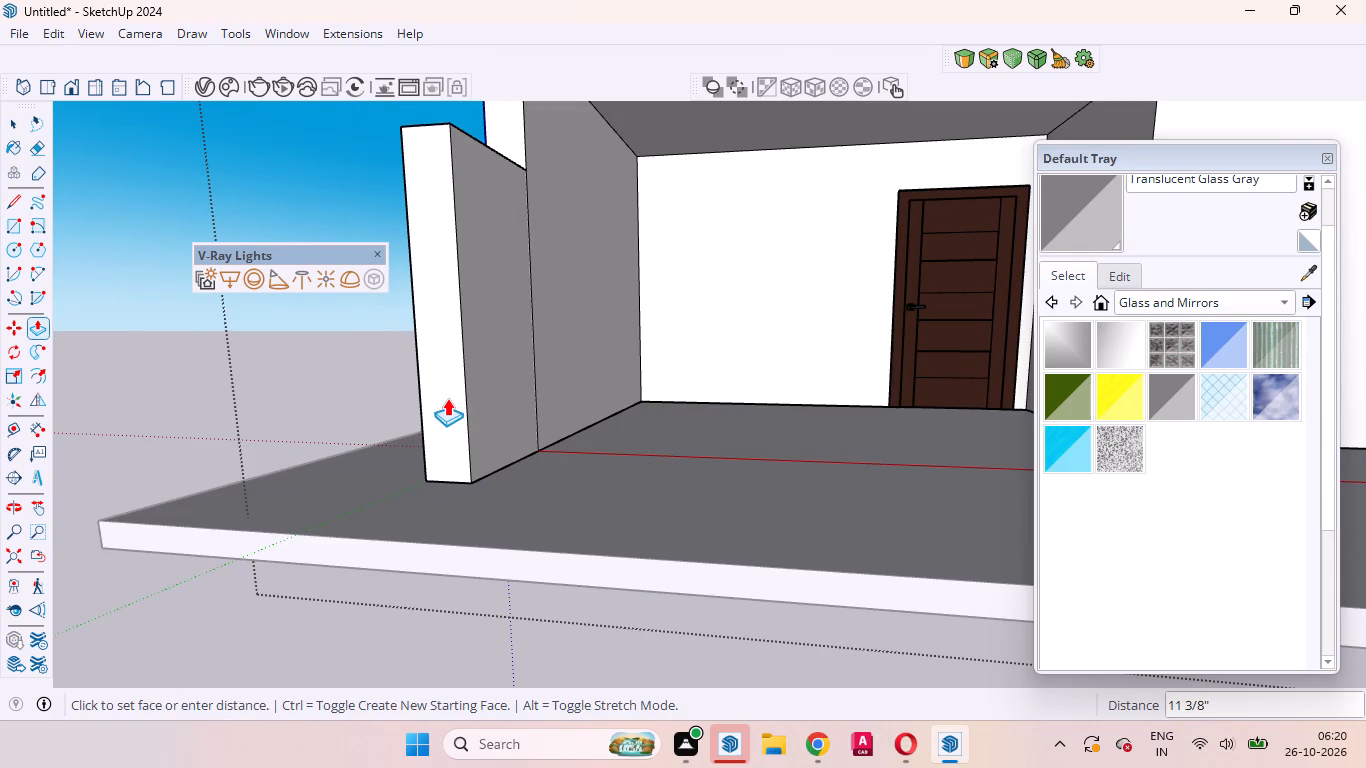
{"action": "left_click", "coordinate": [447, 398]}
{"action": "key", "text": "space"}
{"action": "left_click", "coordinate": [363, 395]}
Examine the shortened low wall against the porch and the house's whole front from several angles.
{"action": "scroll", "coordinate": [363, 395], "scroll_direction": "down", "scroll_amount": 1}
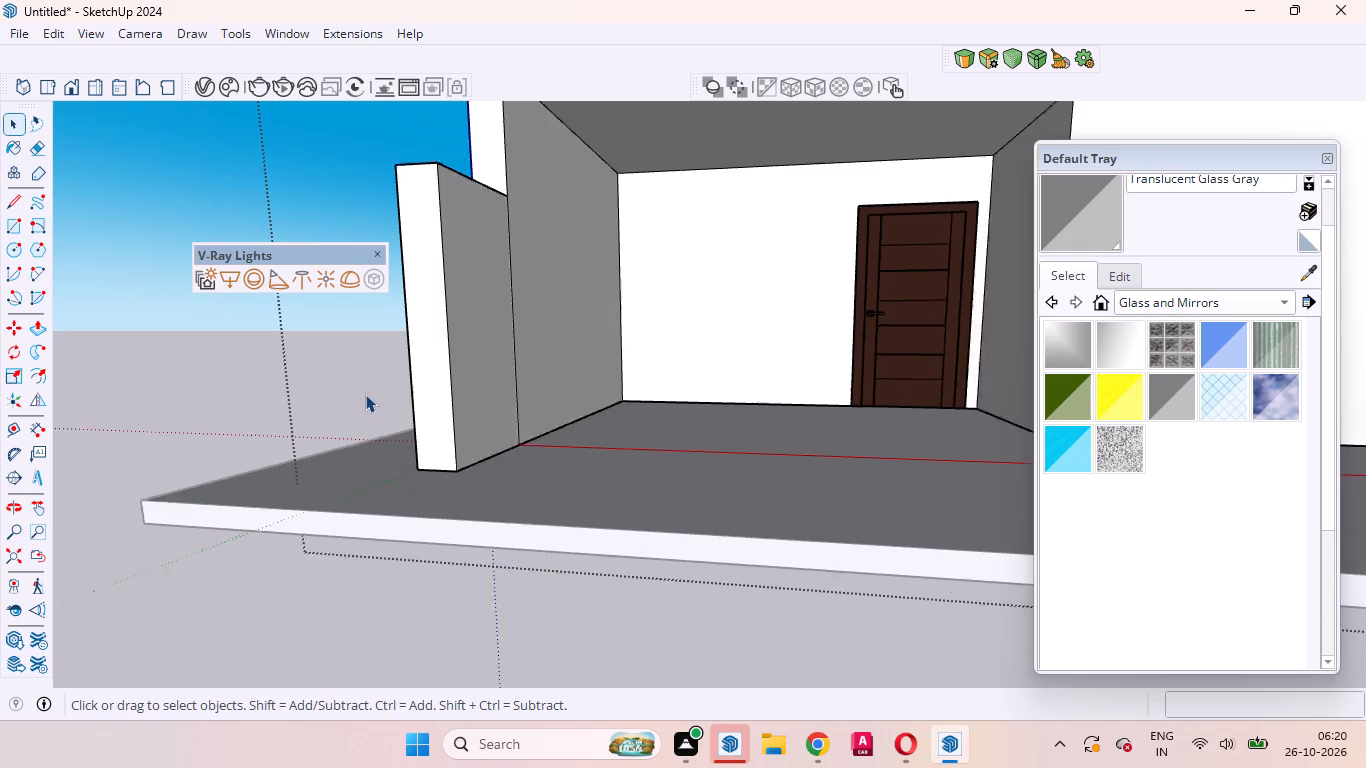
{"action": "scroll", "coordinate": [365, 394], "scroll_direction": "down", "scroll_amount": 7}
{"action": "middle_click_drag", "start_coordinate": [394, 385], "coordinate": [495, 497]}
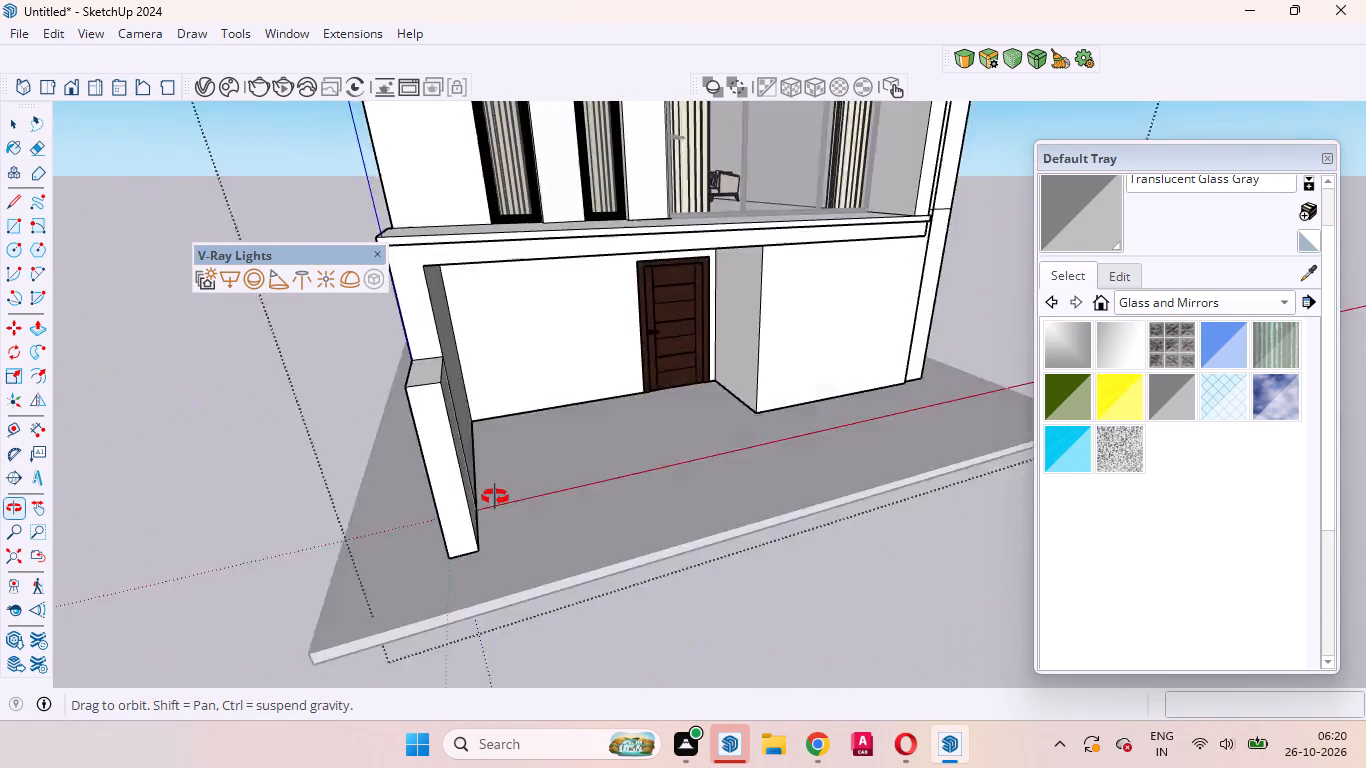
{"action": "middle_click_drag", "start_coordinate": [495, 497], "coordinate": [472, 484]}
{"action": "scroll", "coordinate": [469, 481], "scroll_direction": "up", "scroll_amount": 1}
{"action": "scroll", "coordinate": [469, 479], "scroll_direction": "down", "scroll_amount": 9}
{"action": "scroll", "coordinate": [526, 443], "scroll_direction": "up", "scroll_amount": 1}
{"action": "middle_click_drag", "start_coordinate": [535, 418], "coordinate": [589, 321]}
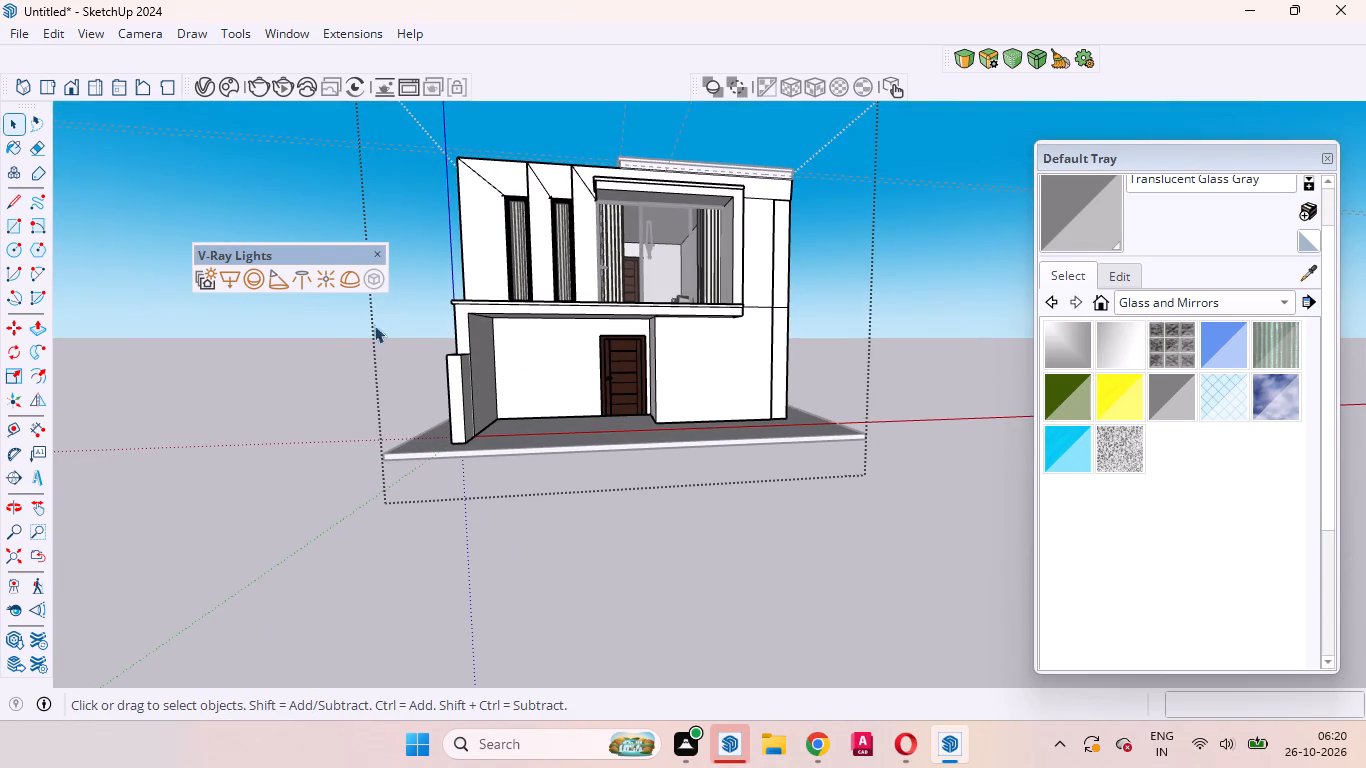
{"action": "scroll", "coordinate": [493, 306], "scroll_direction": "up", "scroll_amount": 6}
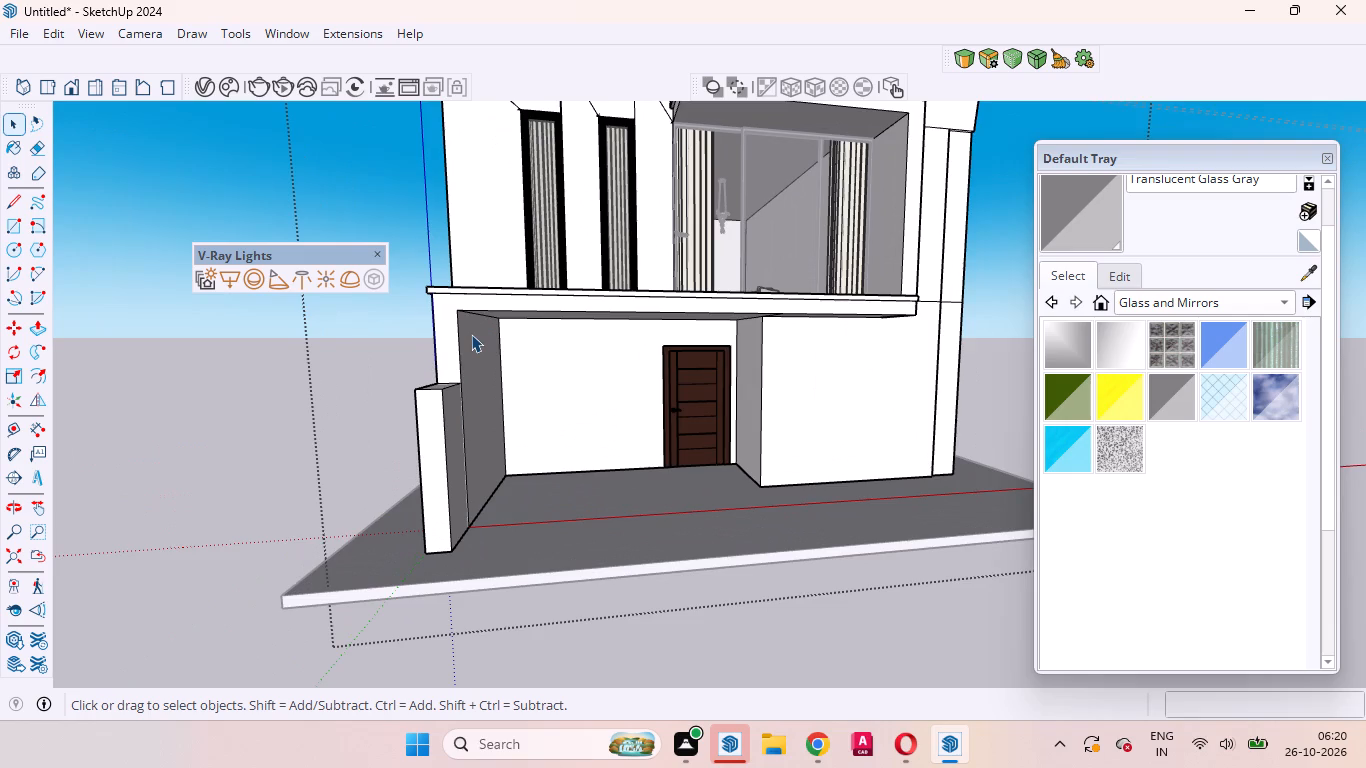
{"action": "scroll", "coordinate": [471, 334], "scroll_direction": "down", "scroll_amount": 3}
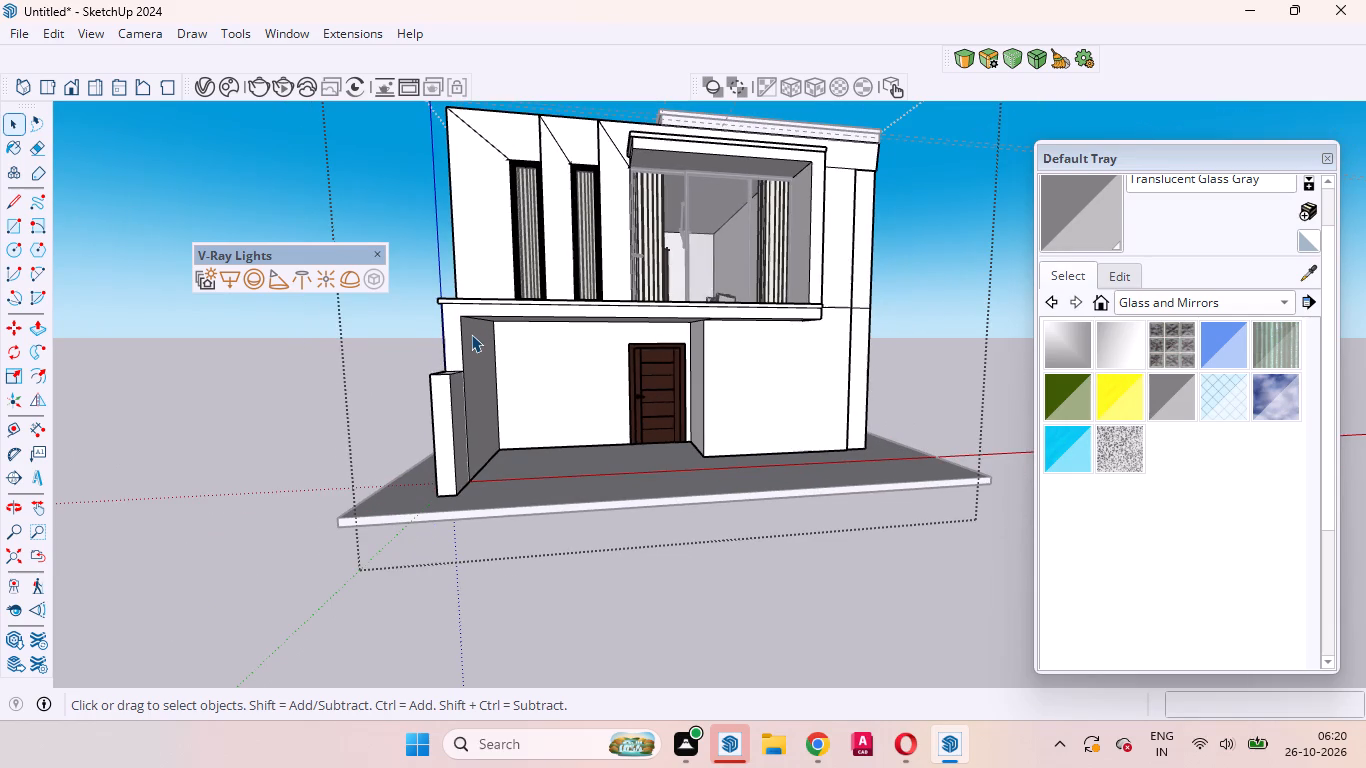
{"action": "scroll", "coordinate": [471, 334], "scroll_direction": "down", "scroll_amount": 1}
{"action": "scroll", "coordinate": [471, 334], "scroll_direction": "up", "scroll_amount": 4}
{"action": "middle_click_drag", "start_coordinate": [471, 334], "coordinate": [235, 318]}
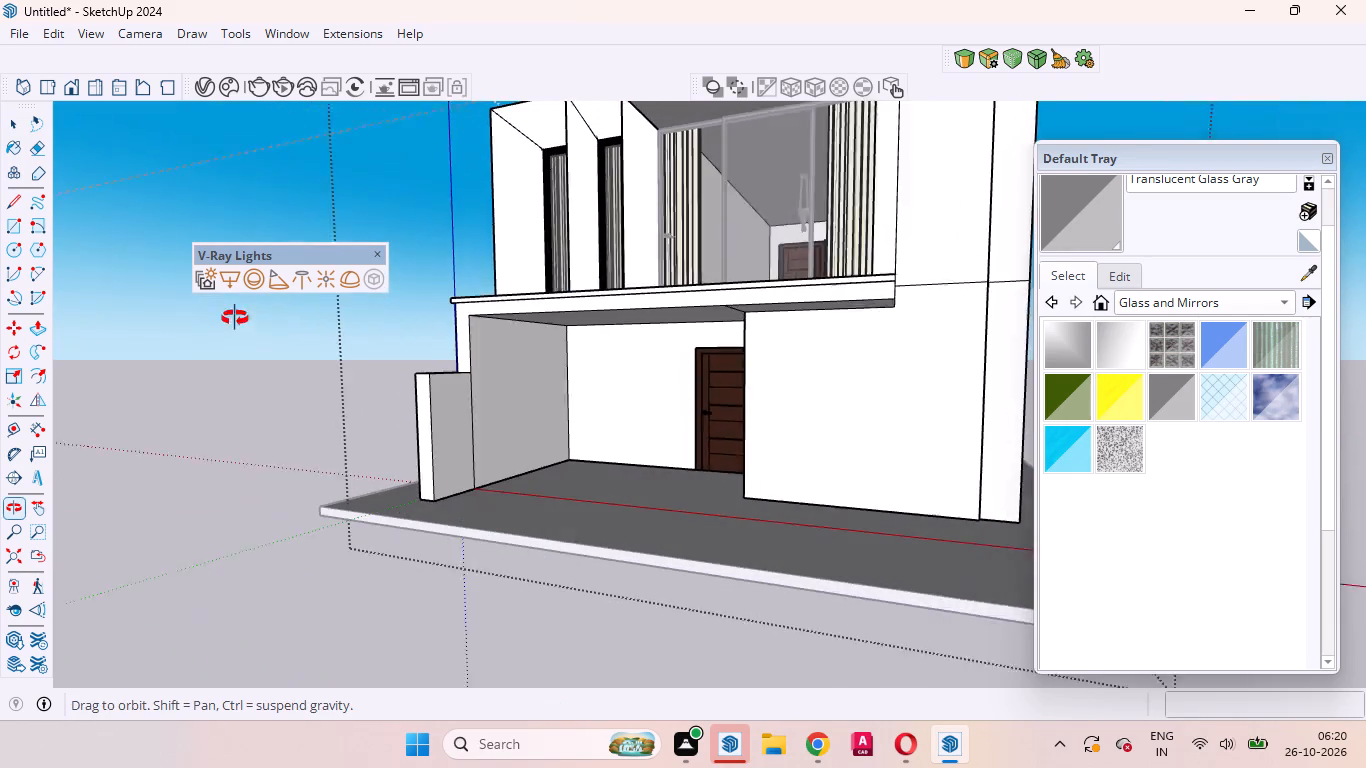
{"action": "middle_click_drag", "start_coordinate": [235, 318], "coordinate": [219, 328]}
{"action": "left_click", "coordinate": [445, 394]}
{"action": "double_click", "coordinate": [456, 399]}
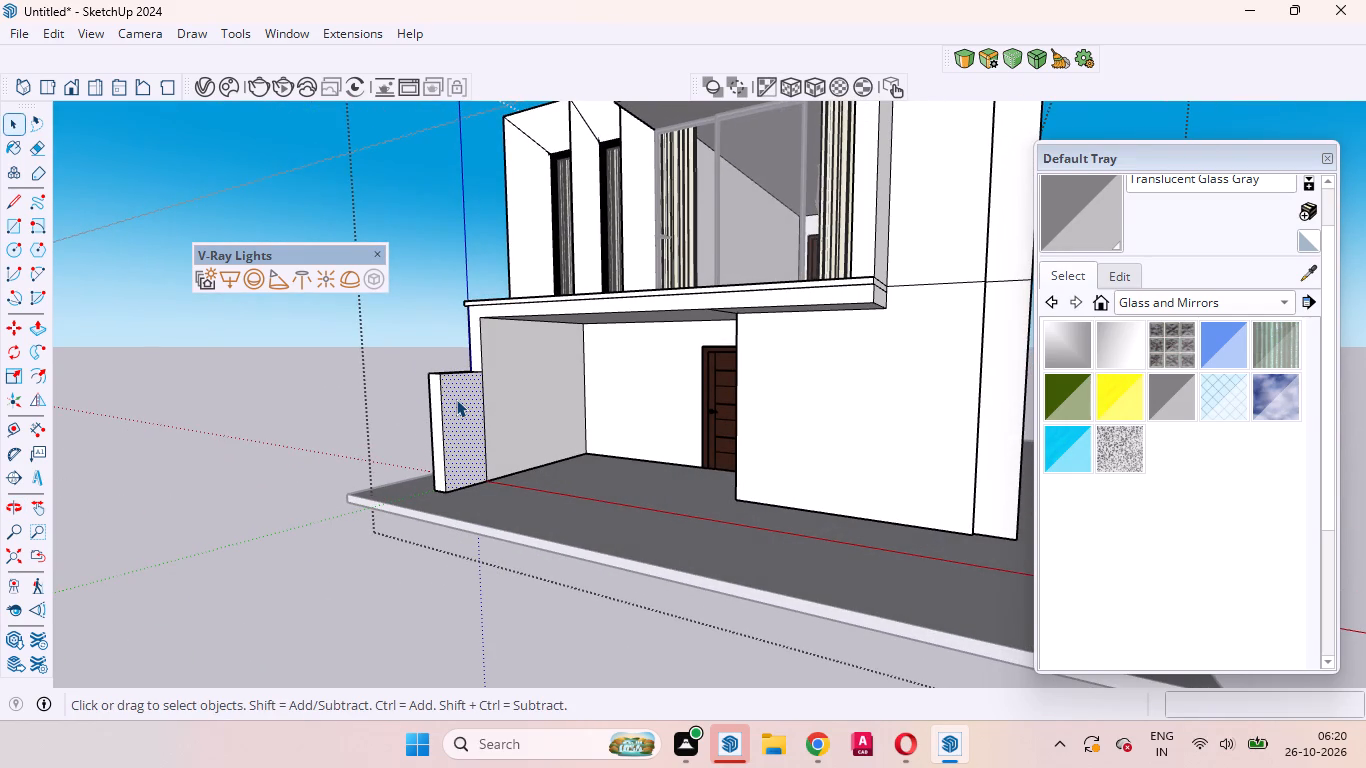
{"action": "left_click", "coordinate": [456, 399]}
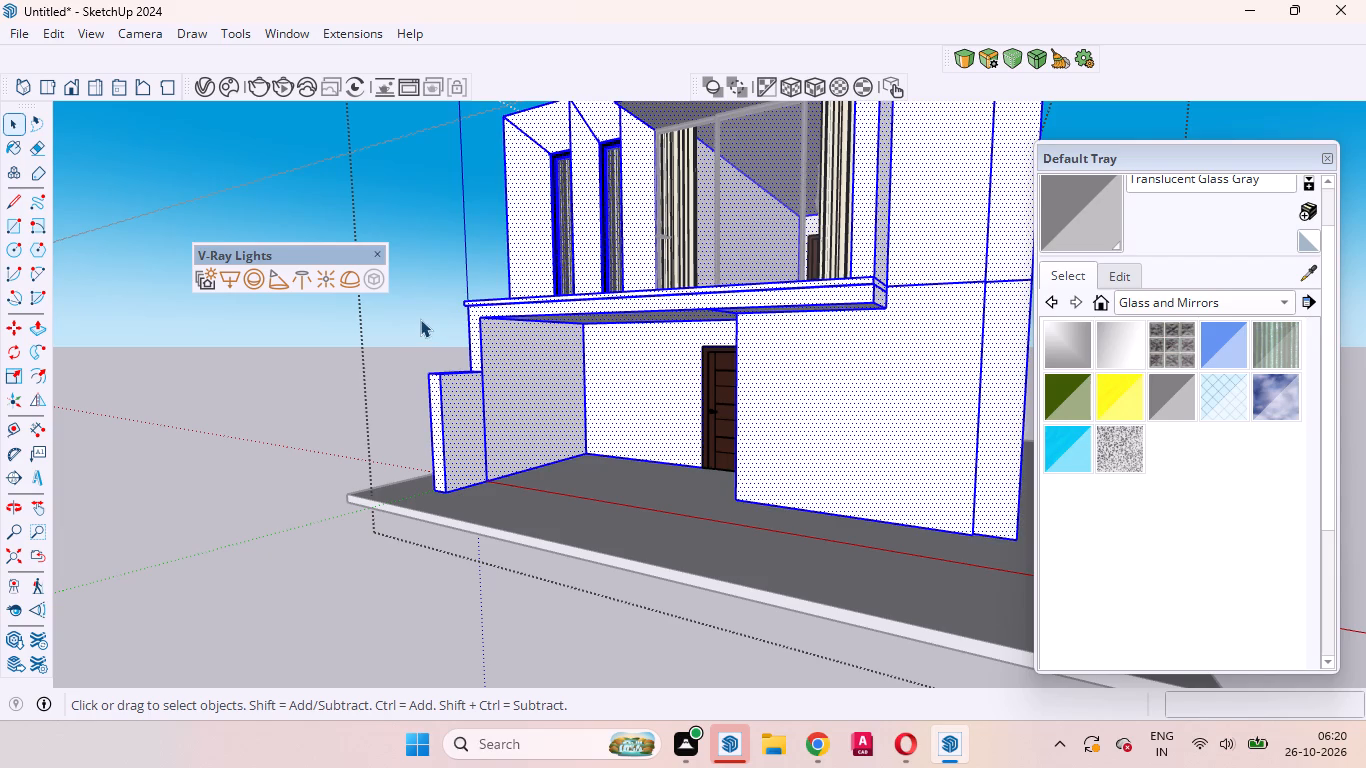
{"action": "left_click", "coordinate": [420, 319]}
Select the low wall's outer side, top, front end and inner side faces with their edges and make them a group.
{"action": "scroll", "coordinate": [431, 302], "scroll_direction": "down", "scroll_amount": 4}
{"action": "middle_click_drag", "start_coordinate": [447, 351], "coordinate": [885, 453]}
{"action": "scroll", "coordinate": [448, 352], "scroll_direction": "up", "scroll_amount": 1}
{"action": "scroll", "coordinate": [934, 492], "scroll_direction": "down", "scroll_amount": 4}
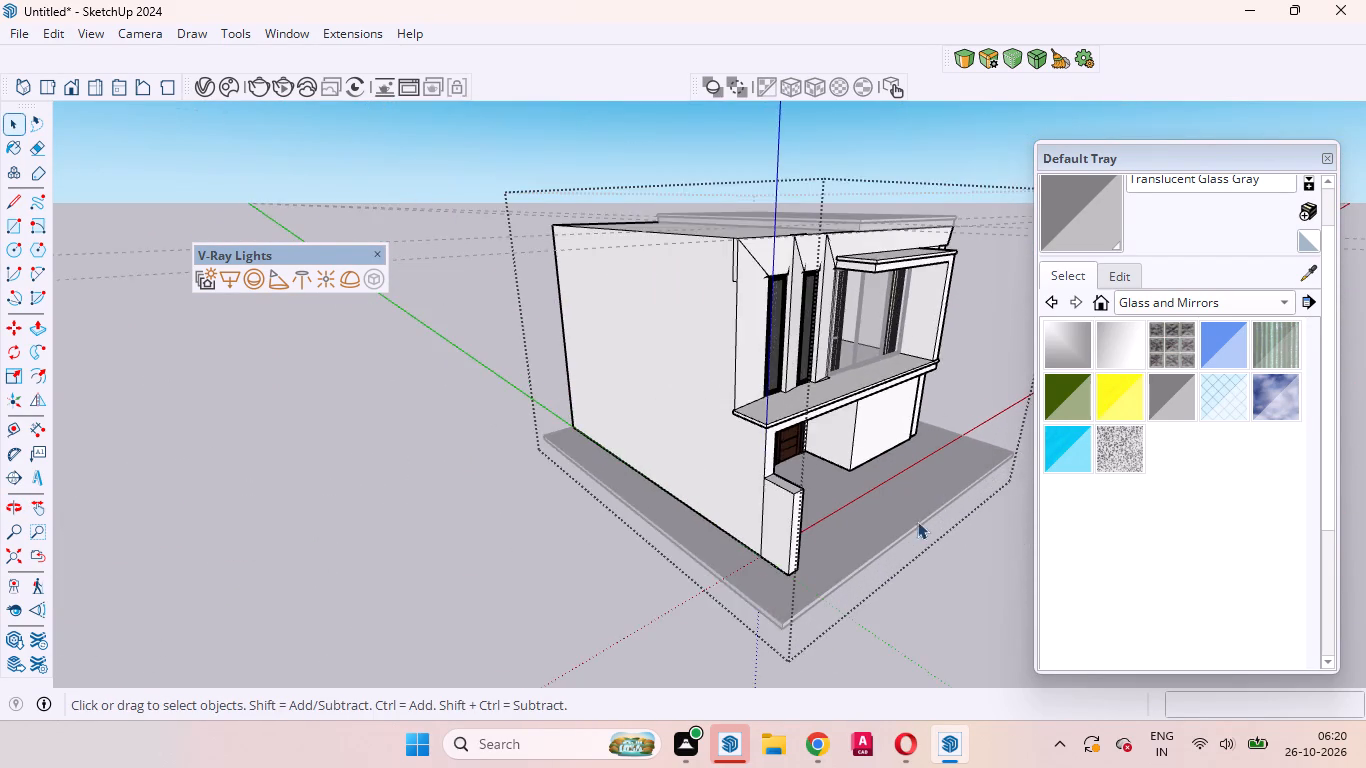
{"action": "scroll", "coordinate": [870, 523], "scroll_direction": "up", "scroll_amount": 8}
{"action": "scroll", "coordinate": [636, 481], "scroll_direction": "up", "scroll_amount": 1}
{"action": "middle_click_drag", "start_coordinate": [636, 481], "coordinate": [736, 480]}
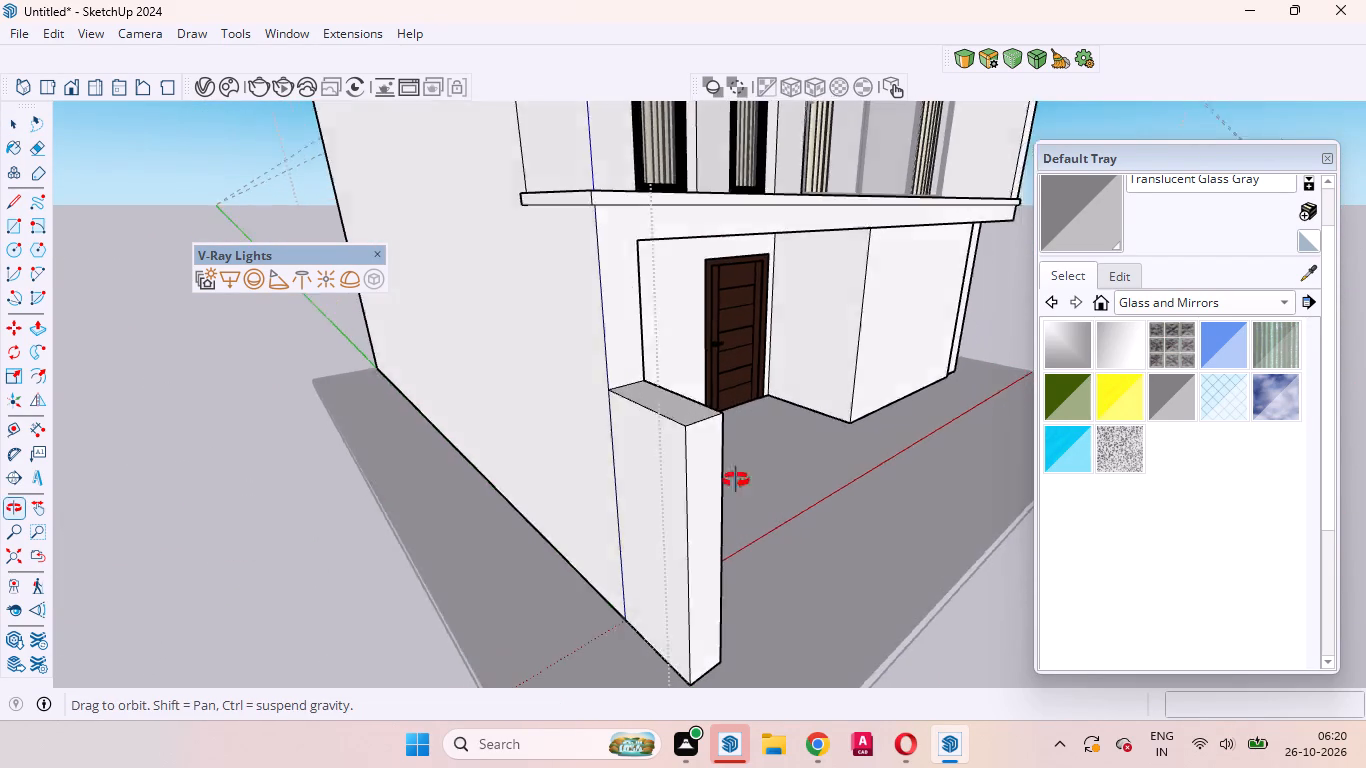
{"action": "middle_click_drag", "start_coordinate": [736, 480], "coordinate": [793, 483]}
{"action": "double_click", "coordinate": [796, 479], "text": "ctrl"}
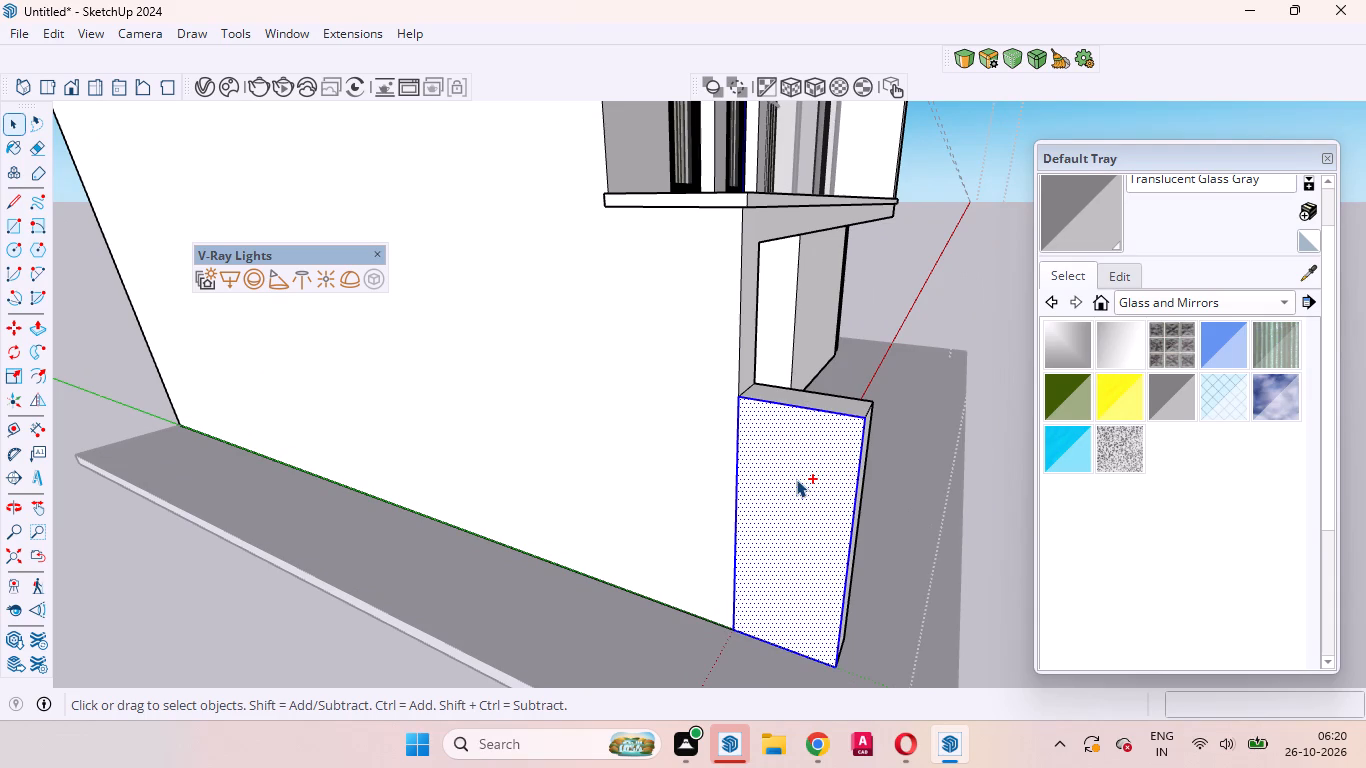
{"action": "scroll", "coordinate": [783, 413], "scroll_direction": "up", "scroll_amount": 8, "text": "ctrl"}
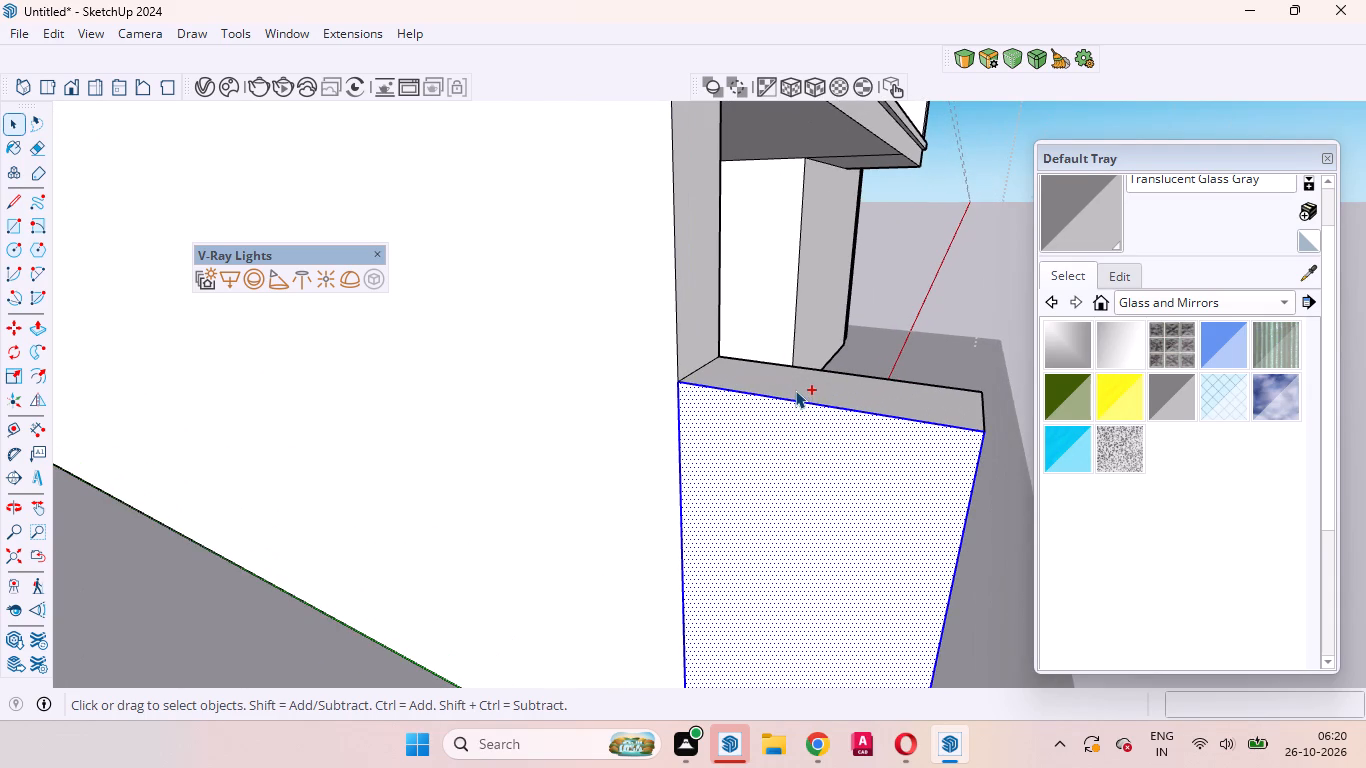
{"action": "double_click", "coordinate": [795, 390], "text": "ctrl"}
{"action": "middle_click_drag", "start_coordinate": [798, 404], "coordinate": [554, 376], "text": "ctrl"}
{"action": "scroll", "coordinate": [617, 339], "scroll_direction": "down", "scroll_amount": 8, "text": "ctrl"}
{"action": "scroll", "coordinate": [726, 419], "scroll_direction": "up", "scroll_amount": 4, "text": "ctrl"}
{"action": "double_click", "coordinate": [744, 443], "text": "ctrl"}
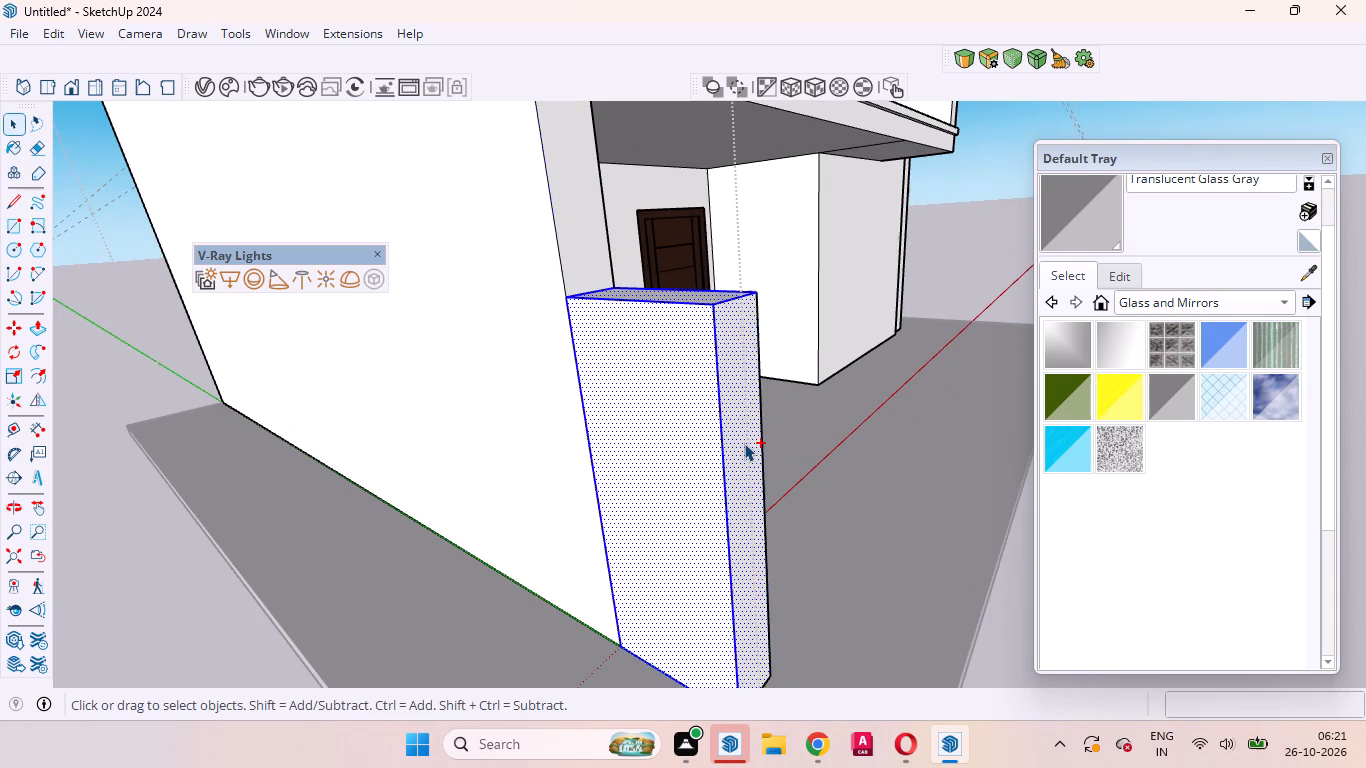
{"action": "scroll", "coordinate": [744, 443], "scroll_direction": "up", "scroll_amount": 1, "text": "ctrl"}
{"action": "middle_click_drag", "start_coordinate": [743, 443], "coordinate": [362, 429], "text": "ctrl"}
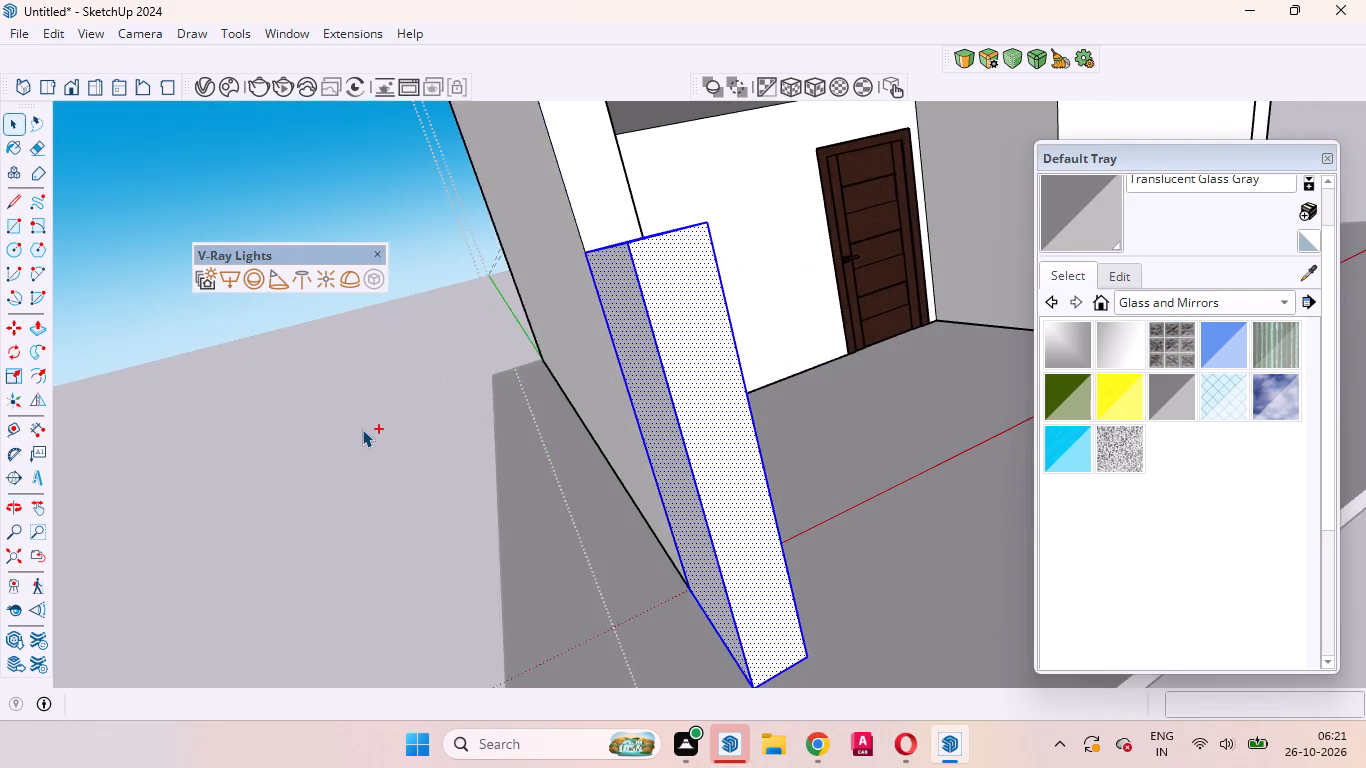
{"action": "scroll", "coordinate": [369, 425], "scroll_direction": "down", "scroll_amount": 10, "text": "ctrl"}
{"action": "scroll", "coordinate": [407, 399], "scroll_direction": "up", "scroll_amount": 4, "text": "ctrl"}
{"action": "middle_click_drag", "start_coordinate": [530, 405], "coordinate": [350, 402], "text": "ctrl"}
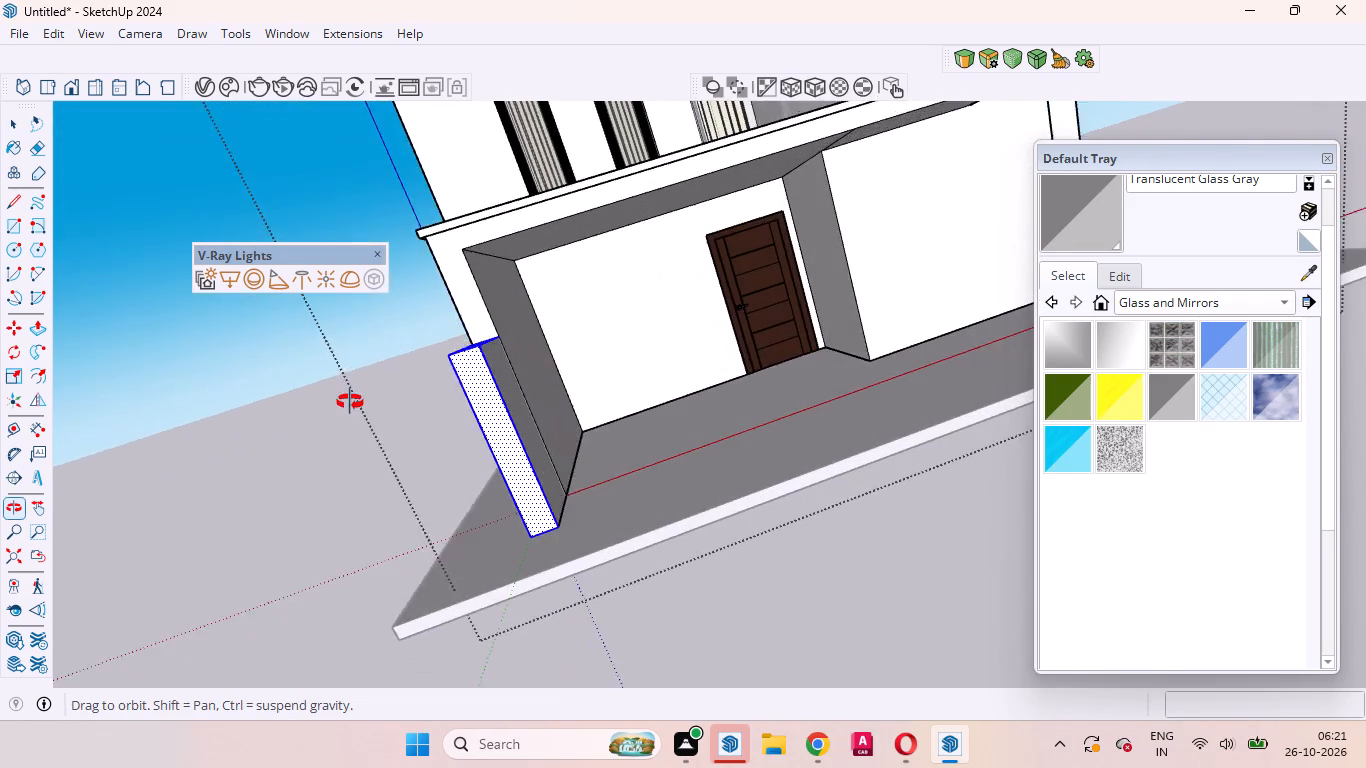
{"action": "middle_click_drag", "start_coordinate": [350, 402], "coordinate": [284, 438], "text": "ctrl"}
{"action": "scroll", "coordinate": [488, 425], "scroll_direction": "up", "scroll_amount": 8, "text": "ctrl"}
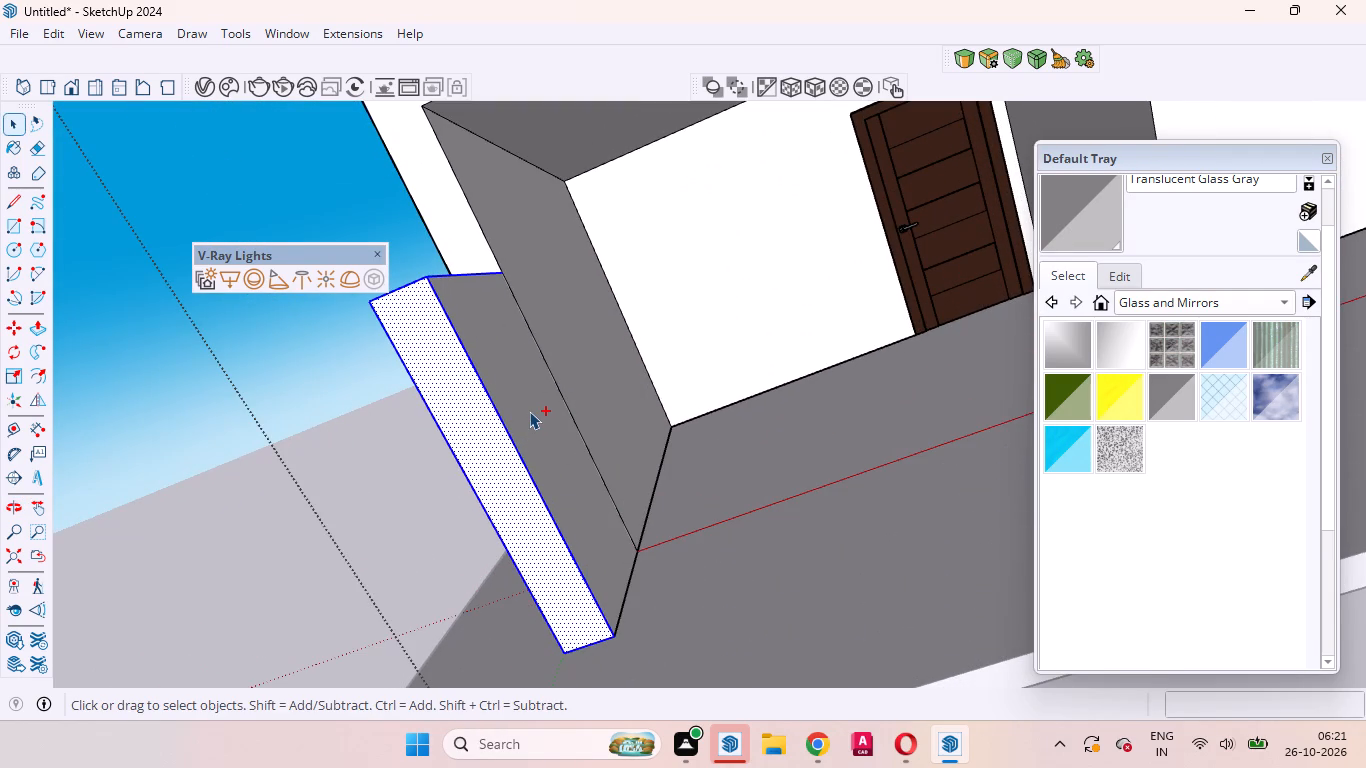
{"action": "double_click", "coordinate": [529, 411], "text": "ctrl"}
{"action": "right_click", "coordinate": [522, 417], "text": "ctrl"}
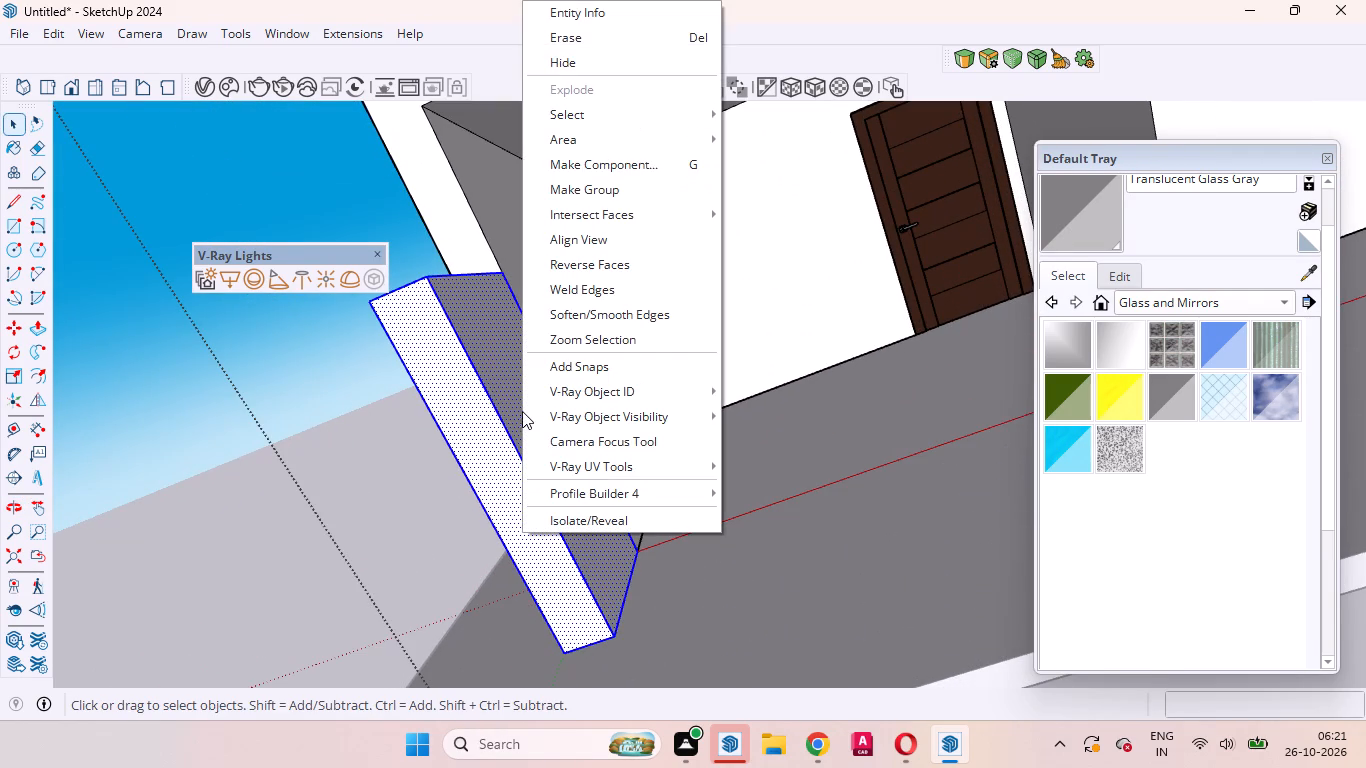
{"action": "left_click", "coordinate": [565, 192]}
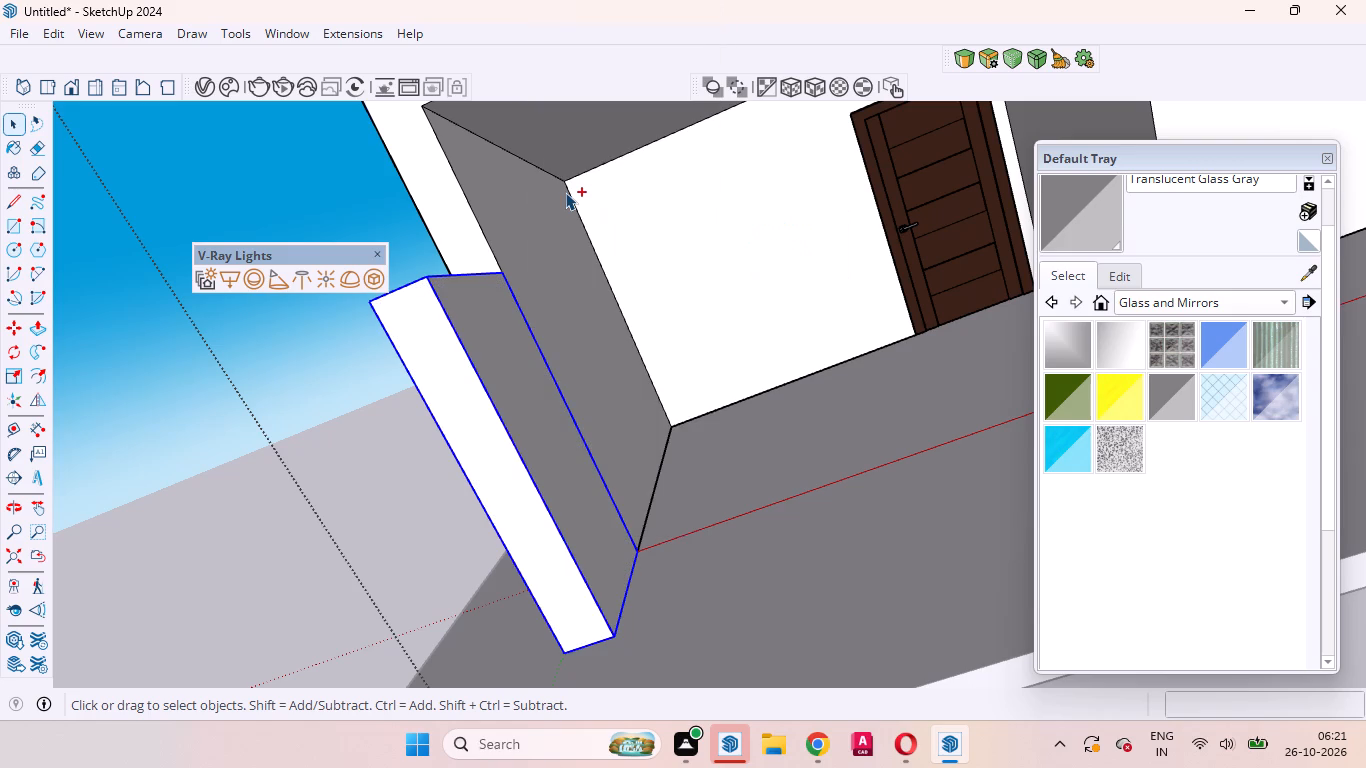
Copy the low wall group 30' 11" along the red axis to the opposite front corner of the house.
{"action": "scroll", "coordinate": [662, 239], "scroll_direction": "down", "scroll_amount": 11}
{"action": "middle_click_drag", "start_coordinate": [794, 260], "coordinate": [745, 294]}
{"action": "scroll", "coordinate": [743, 272], "scroll_direction": "down", "scroll_amount": 6}
{"action": "scroll", "coordinate": [743, 272], "scroll_direction": "up", "scroll_amount": 6}
{"action": "scroll", "coordinate": [729, 261], "scroll_direction": "down", "scroll_amount": 6}
{"action": "scroll", "coordinate": [786, 261], "scroll_direction": "up", "scroll_amount": 1}
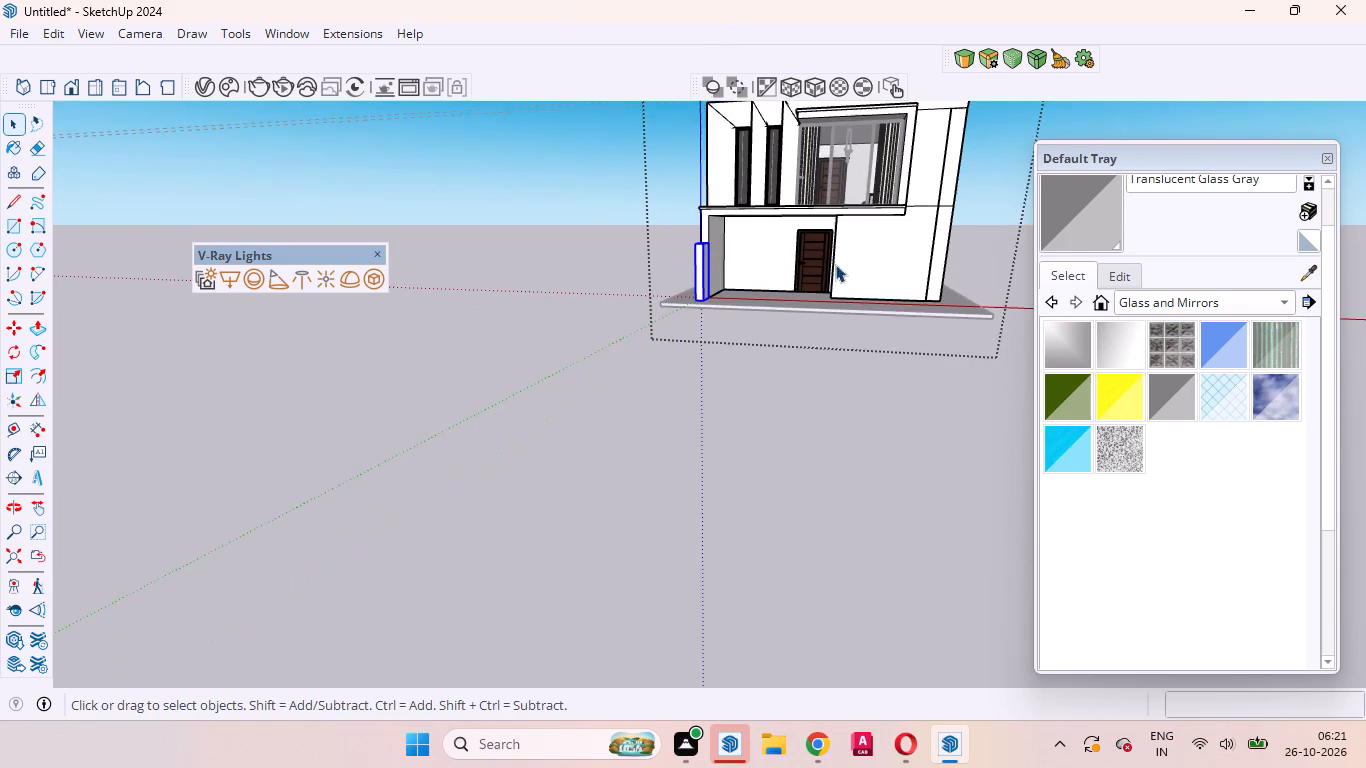
{"action": "scroll", "coordinate": [835, 264], "scroll_direction": "up", "scroll_amount": 1}
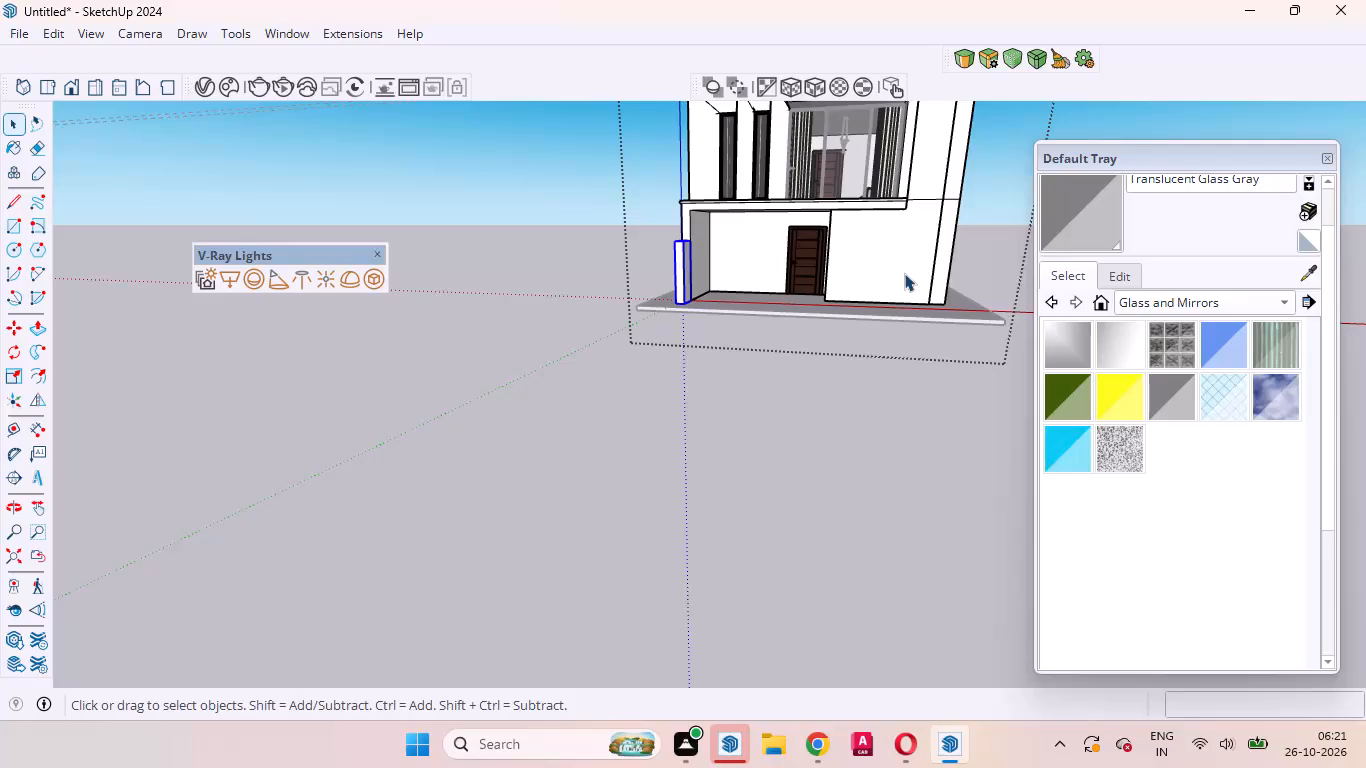
{"action": "scroll", "coordinate": [903, 283], "scroll_direction": "down", "scroll_amount": 5}
{"action": "middle_click_drag", "start_coordinate": [873, 291], "coordinate": [598, 353]}
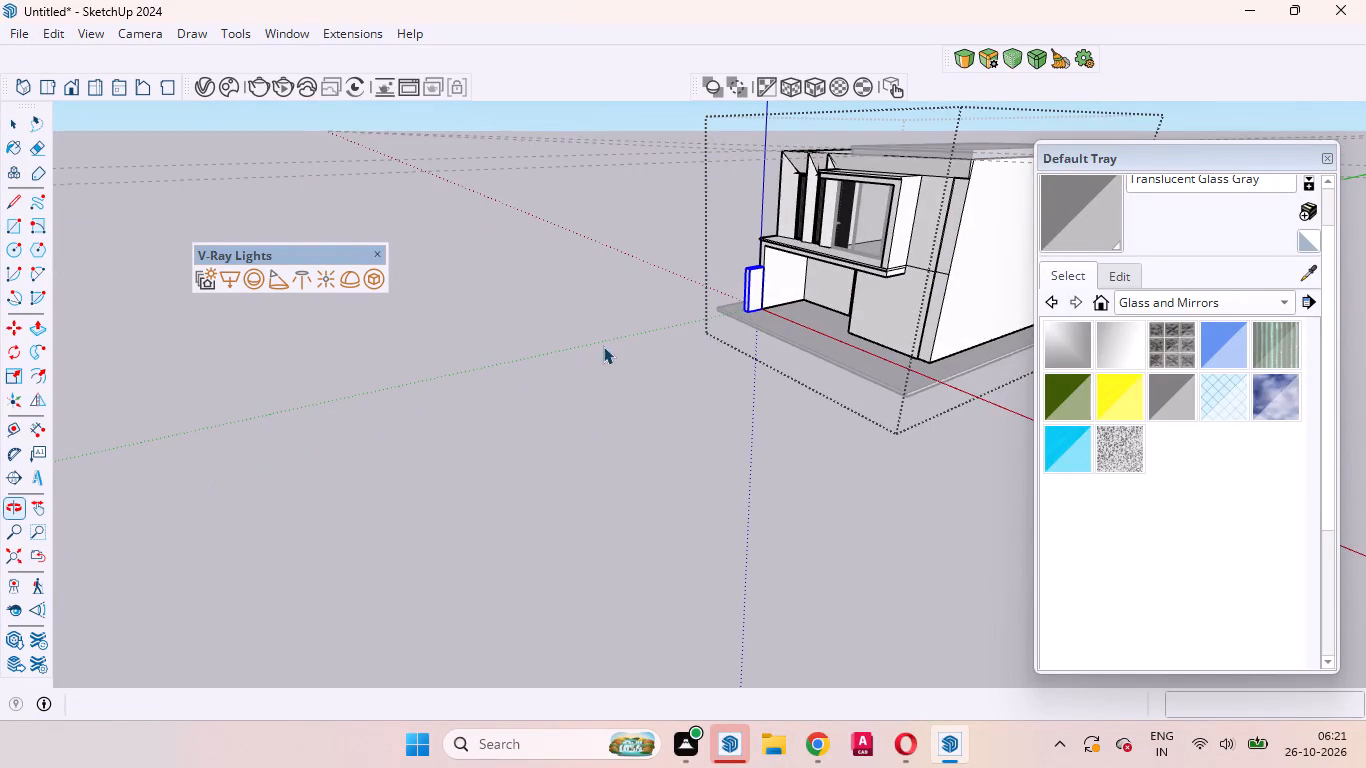
{"action": "scroll", "coordinate": [724, 297], "scroll_direction": "up", "scroll_amount": 20}
{"action": "scroll", "coordinate": [724, 297], "scroll_direction": "up", "scroll_amount": 3}
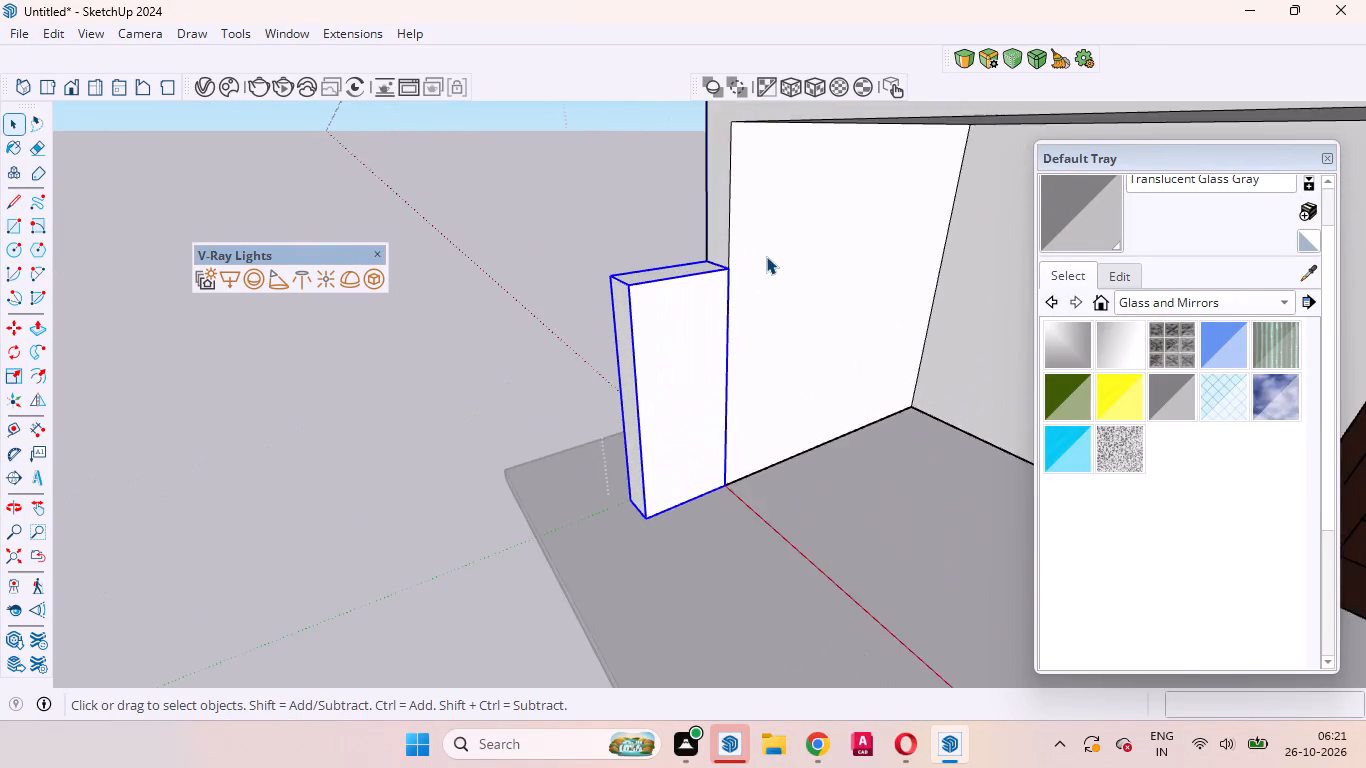
{"action": "scroll", "coordinate": [766, 256], "scroll_direction": "up", "scroll_amount": 7}
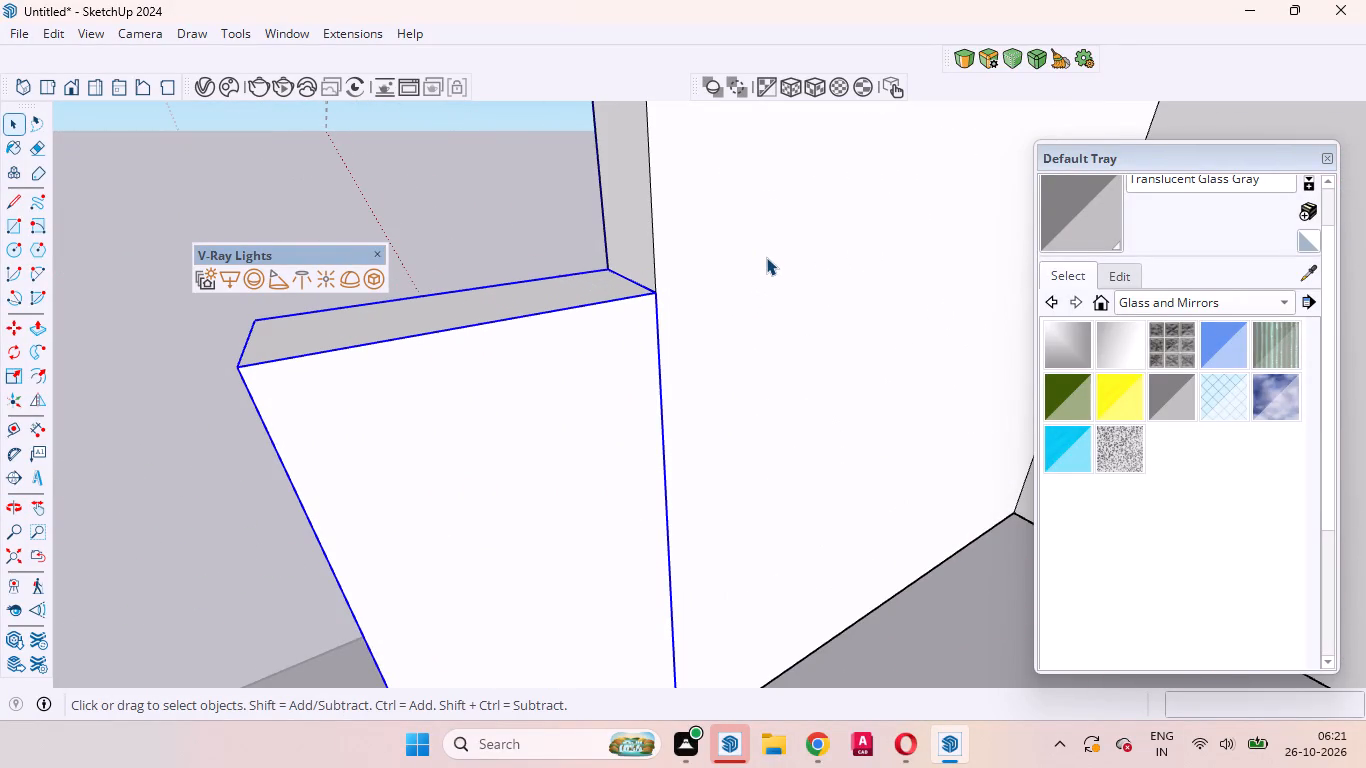
{"action": "key", "text": "m"}
{"action": "left_click", "coordinate": [654, 291]}
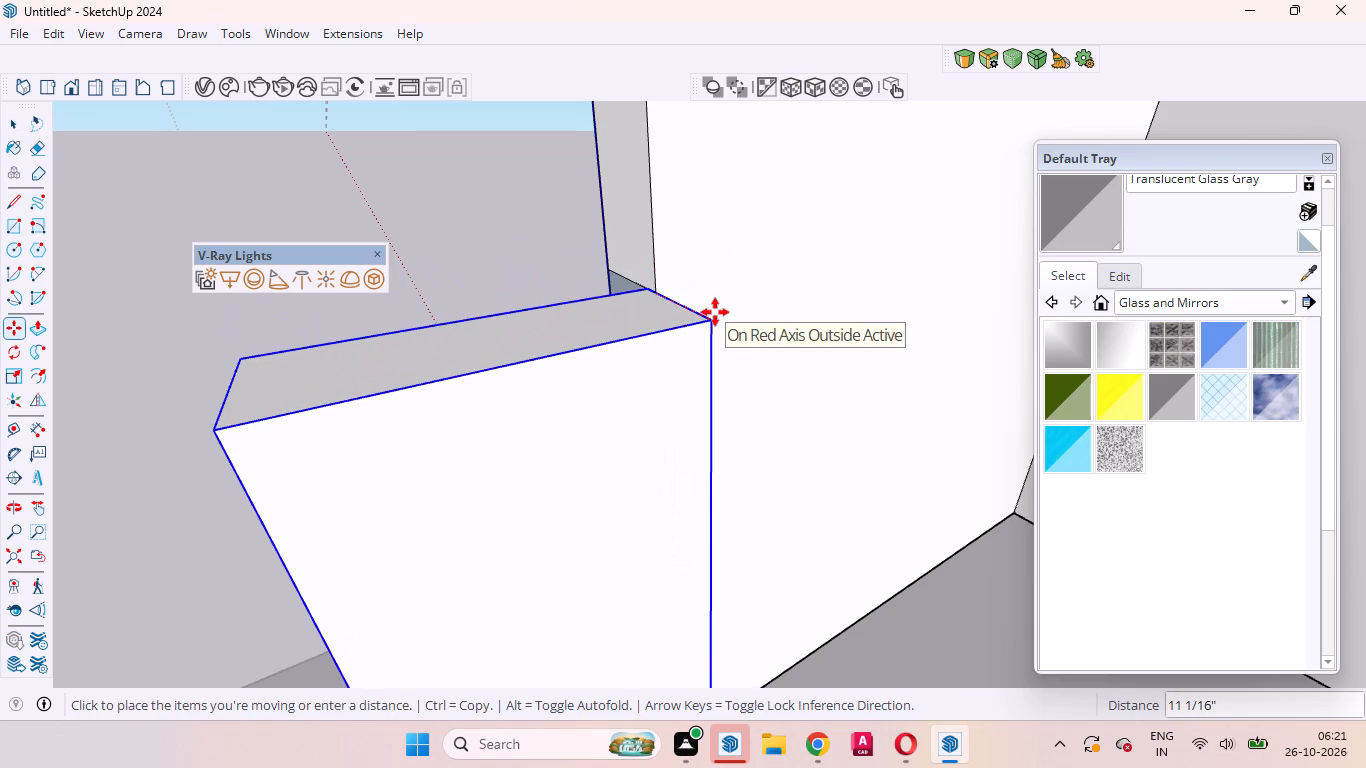
{"action": "scroll", "coordinate": [724, 322], "scroll_direction": "down", "scroll_amount": 9}
{"action": "scroll", "coordinate": [724, 322], "scroll_direction": "down", "scroll_amount": 16}
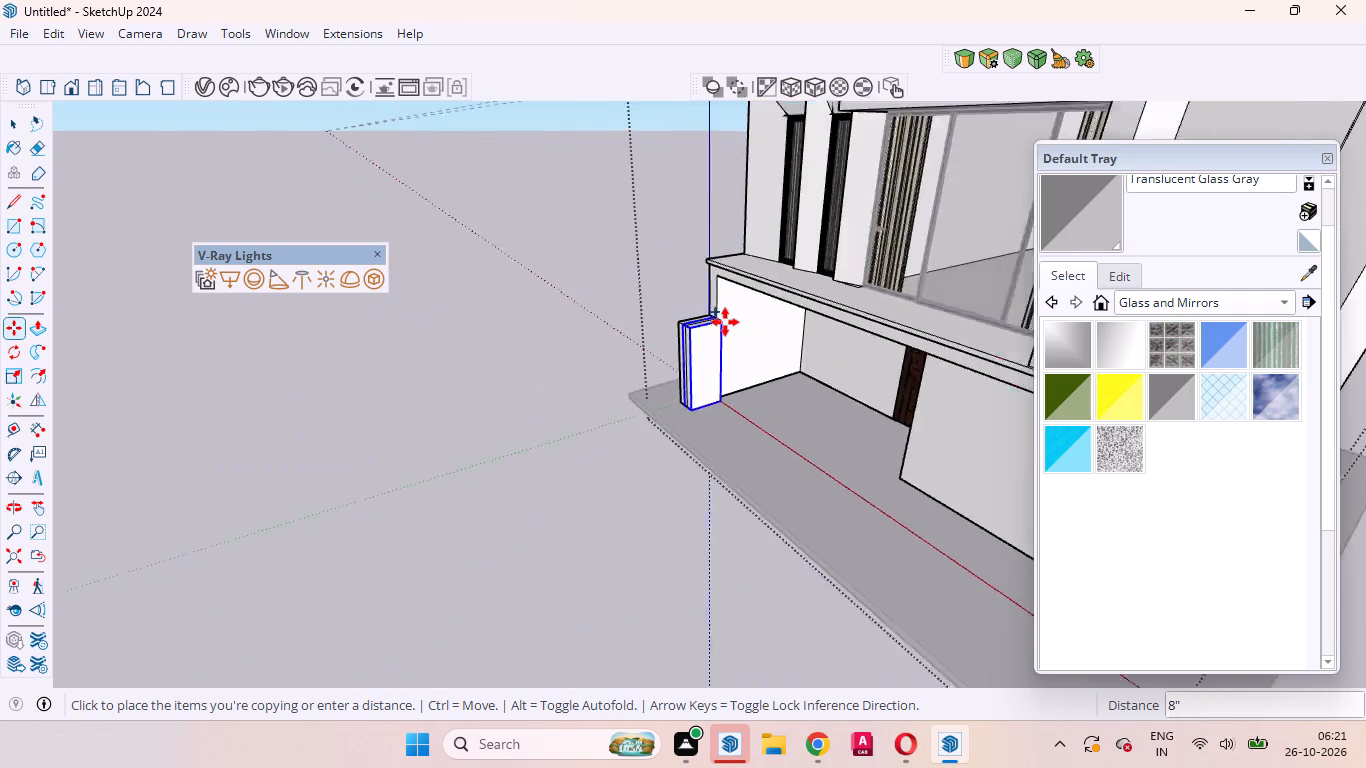
{"action": "scroll", "coordinate": [725, 322], "scroll_direction": "down", "scroll_amount": 7}
{"action": "scroll", "coordinate": [807, 385], "scroll_direction": "up", "scroll_amount": 11}
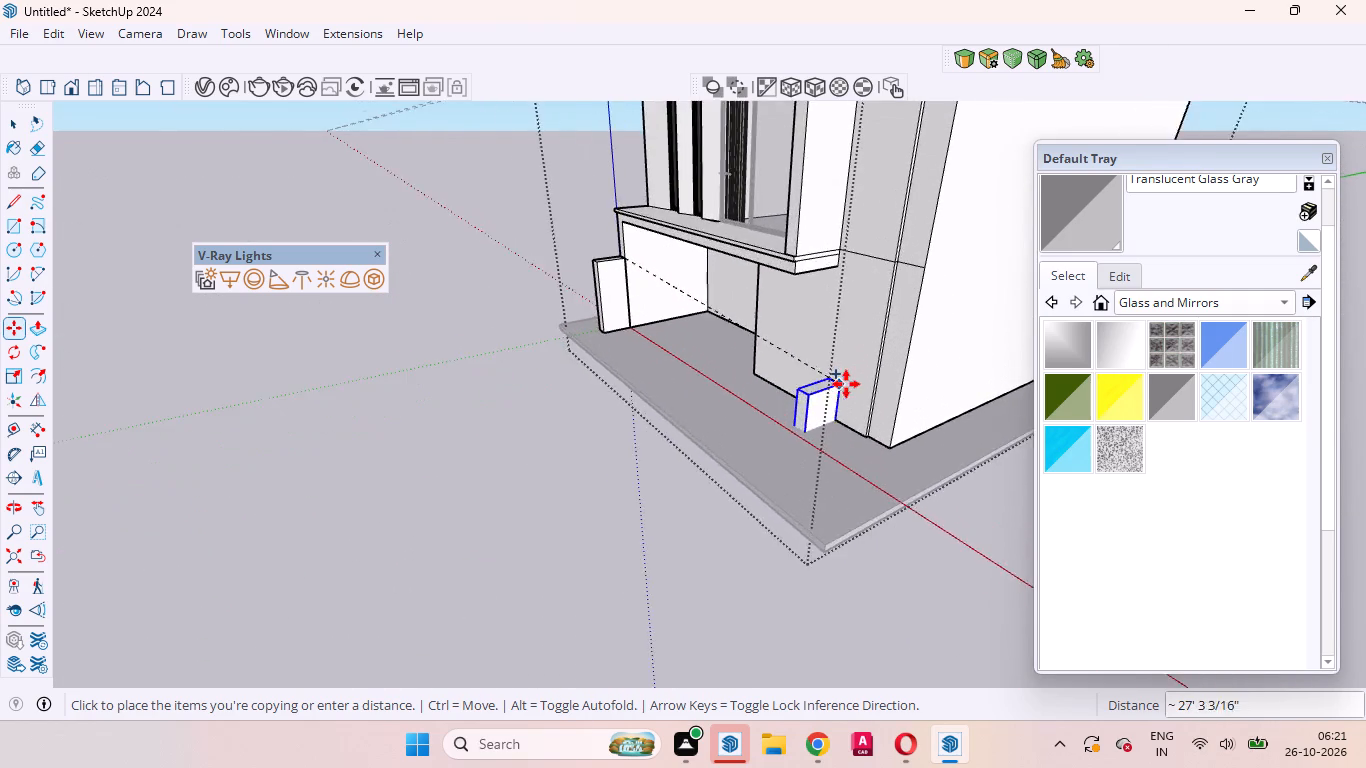
{"action": "scroll", "coordinate": [846, 384], "scroll_direction": "up", "scroll_amount": 3}
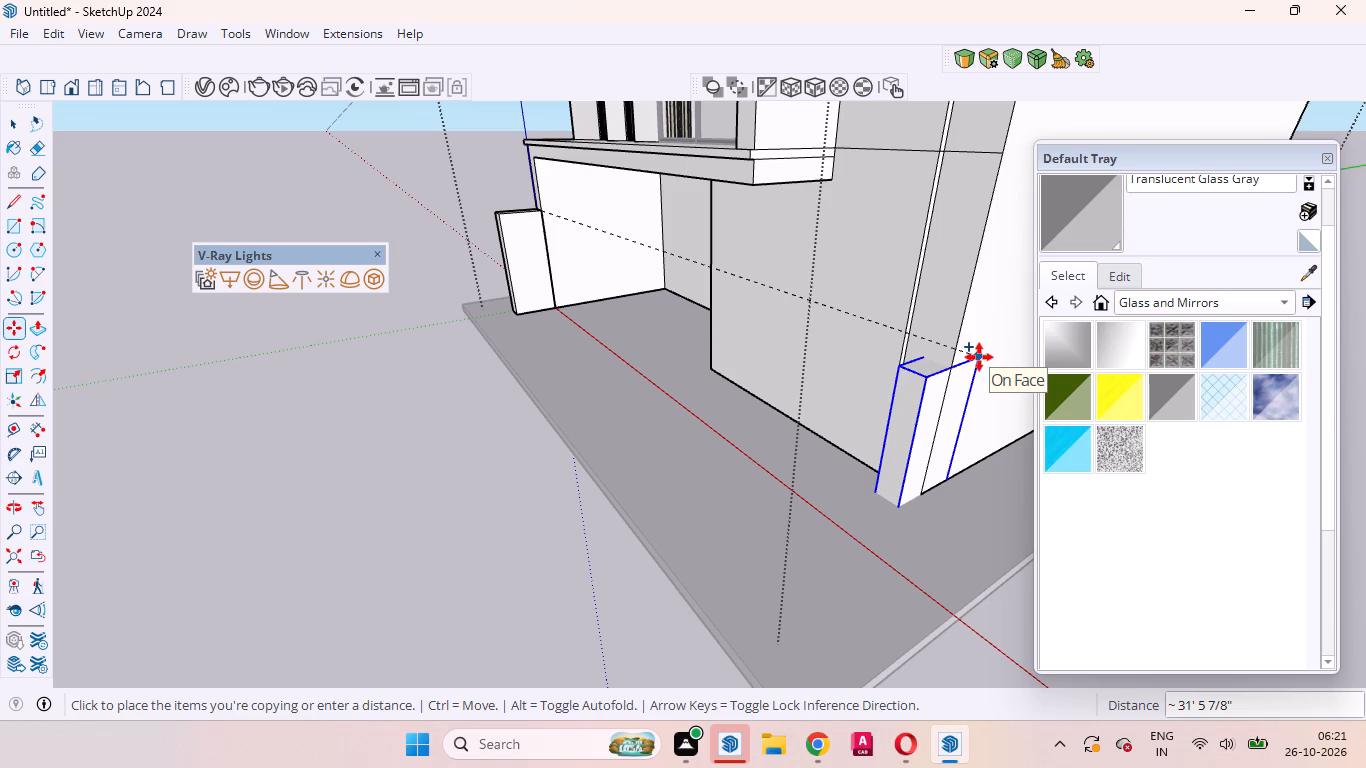
{"action": "key", "text": "Right"}
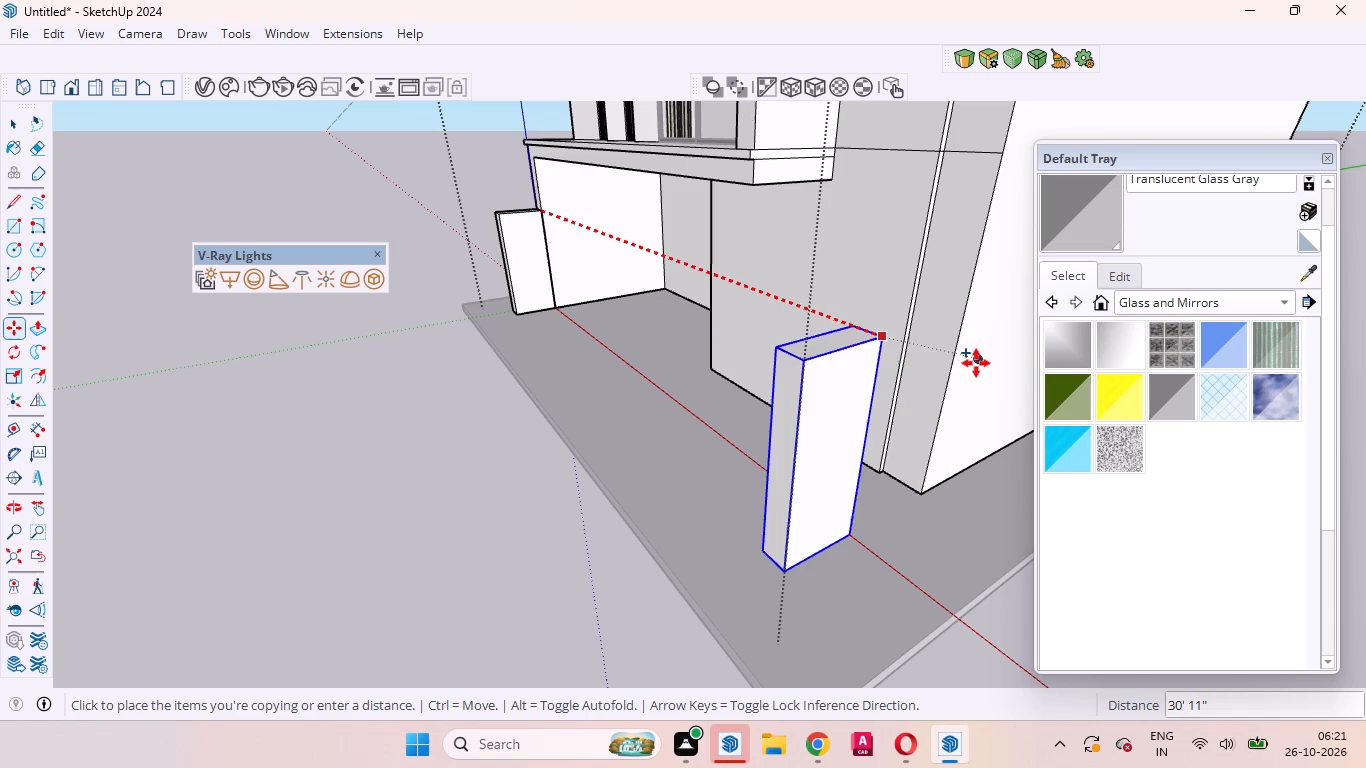
{"action": "left_click", "coordinate": [970, 368]}
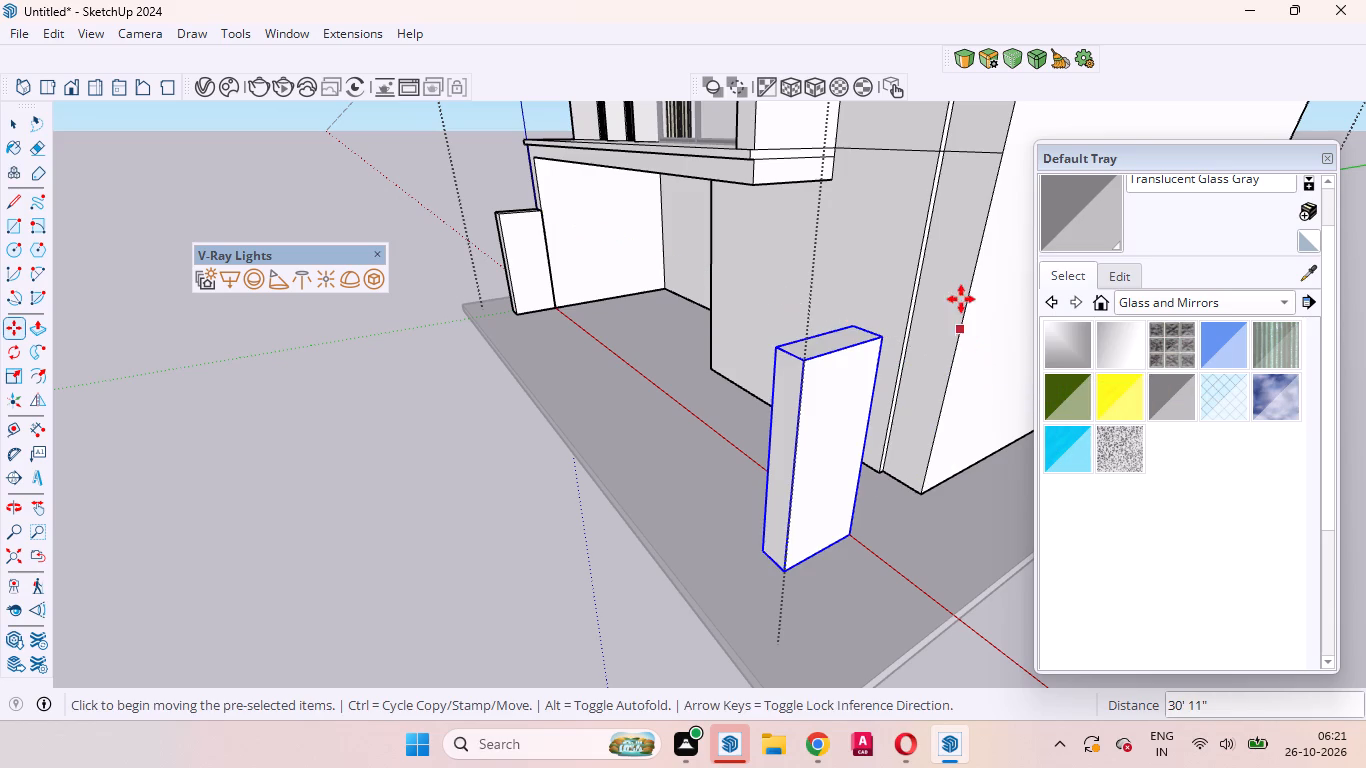
Examine the copied low wall's position relative to the house's front corner and the original low wall.
{"action": "scroll", "coordinate": [881, 455], "scroll_direction": "up", "scroll_amount": 5}
{"action": "middle_click_drag", "start_coordinate": [848, 474], "coordinate": [797, 453]}
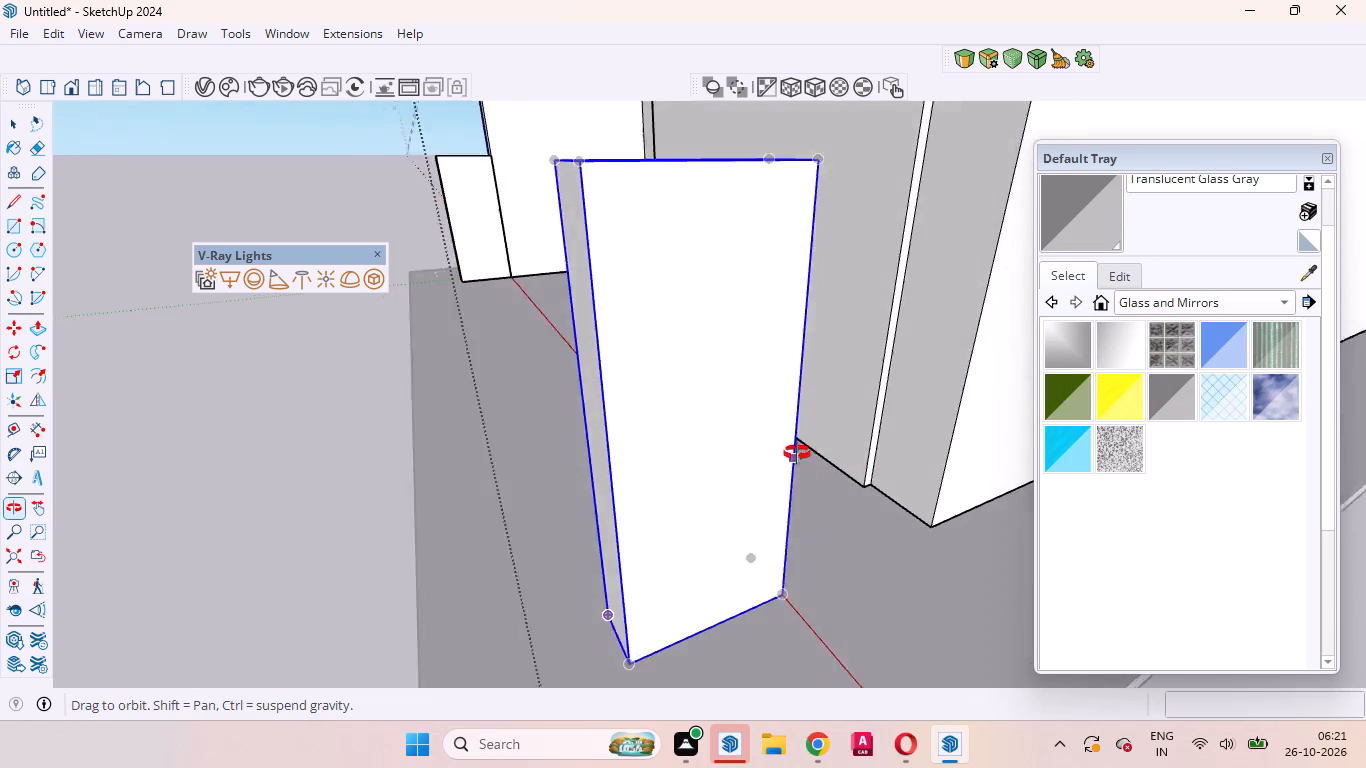
{"action": "middle_click_drag", "start_coordinate": [797, 453], "coordinate": [876, 473]}
{"action": "scroll", "coordinate": [876, 473], "scroll_direction": "up", "scroll_amount": 1}
{"action": "scroll", "coordinate": [856, 480], "scroll_direction": "down", "scroll_amount": 11}
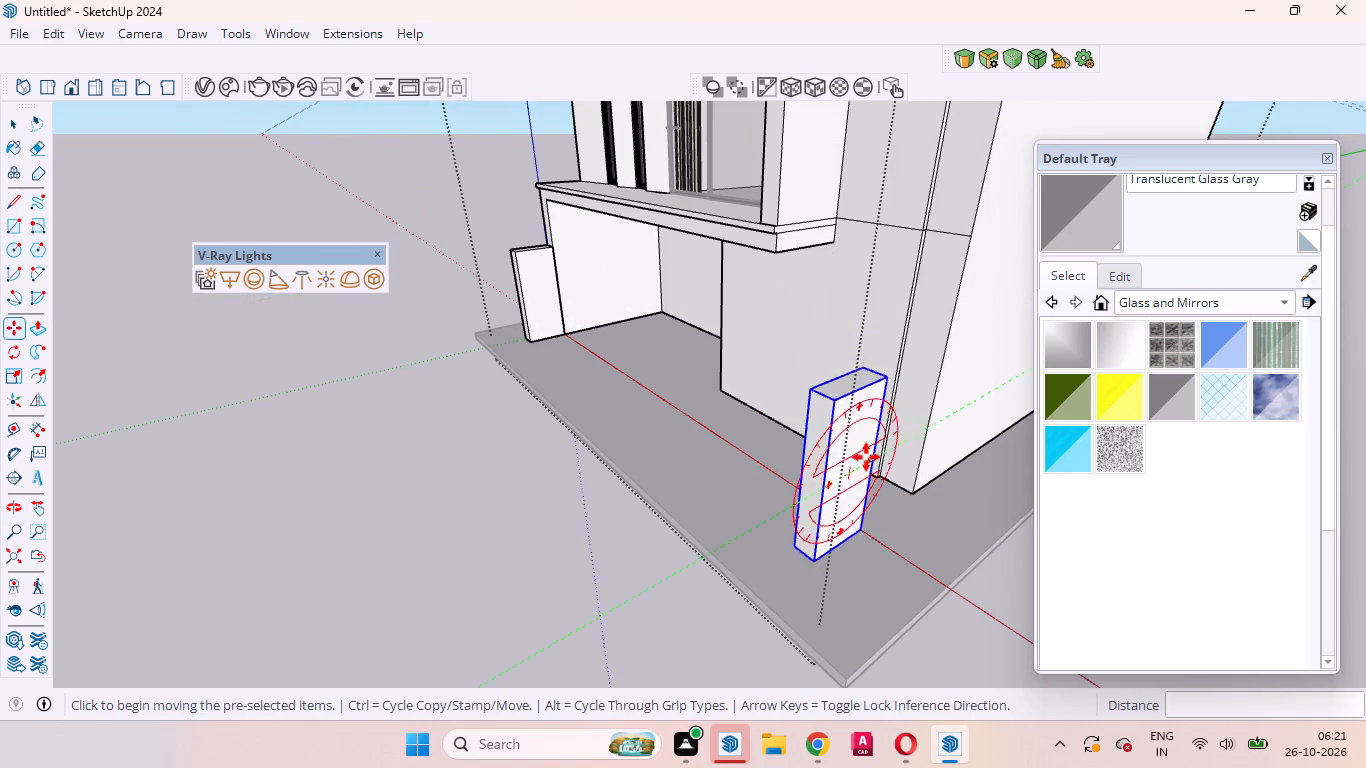
{"action": "scroll", "coordinate": [894, 441], "scroll_direction": "up", "scroll_amount": 4}
{"action": "middle_click_drag", "start_coordinate": [905, 464], "coordinate": [1147, 489]}
{"action": "scroll", "coordinate": [1080, 508], "scroll_direction": "up", "scroll_amount": 5}
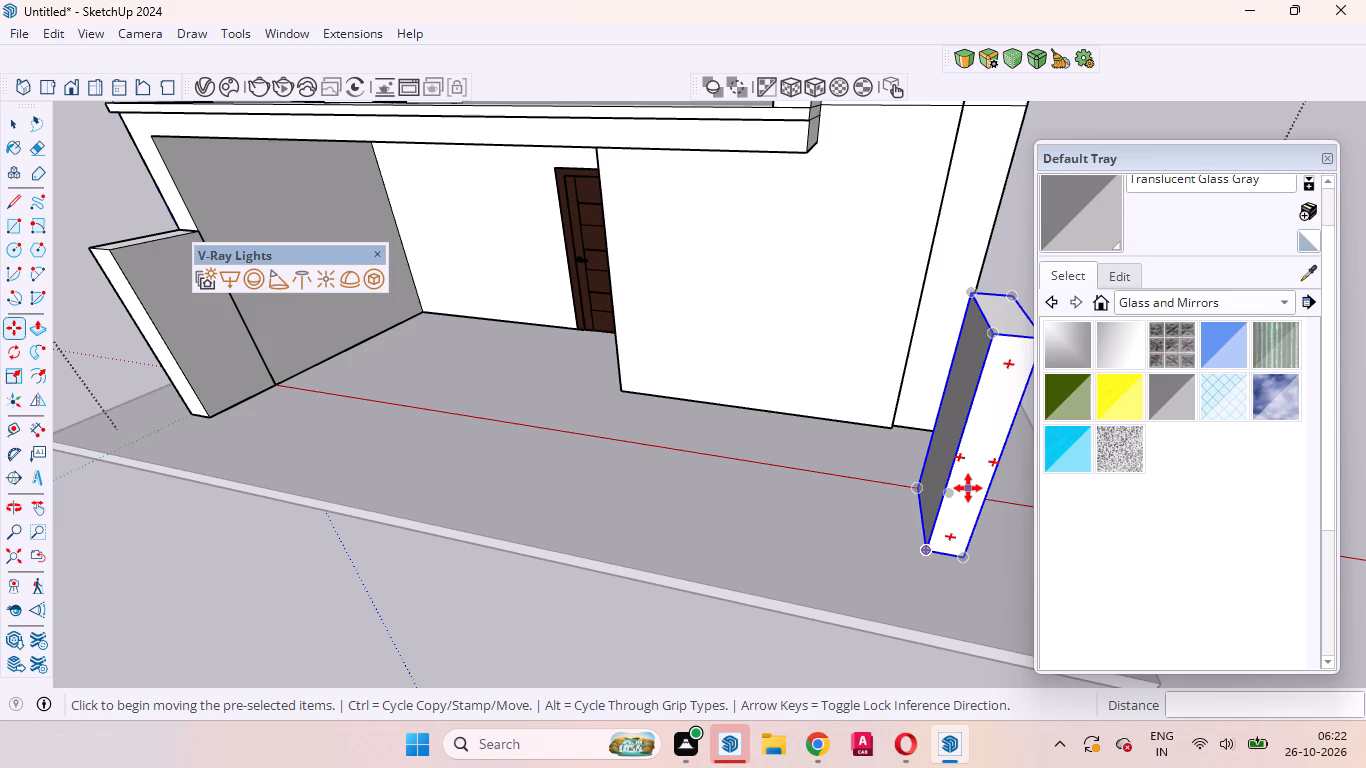
Examine the copied low wall's offset from the house's front corner from the front and the outer side.
{"action": "scroll", "coordinate": [929, 482], "scroll_direction": "down", "scroll_amount": 5}
{"action": "scroll", "coordinate": [954, 466], "scroll_direction": "up", "scroll_amount": 1}
{"action": "middle_click_drag", "start_coordinate": [954, 466], "coordinate": [853, 443]}
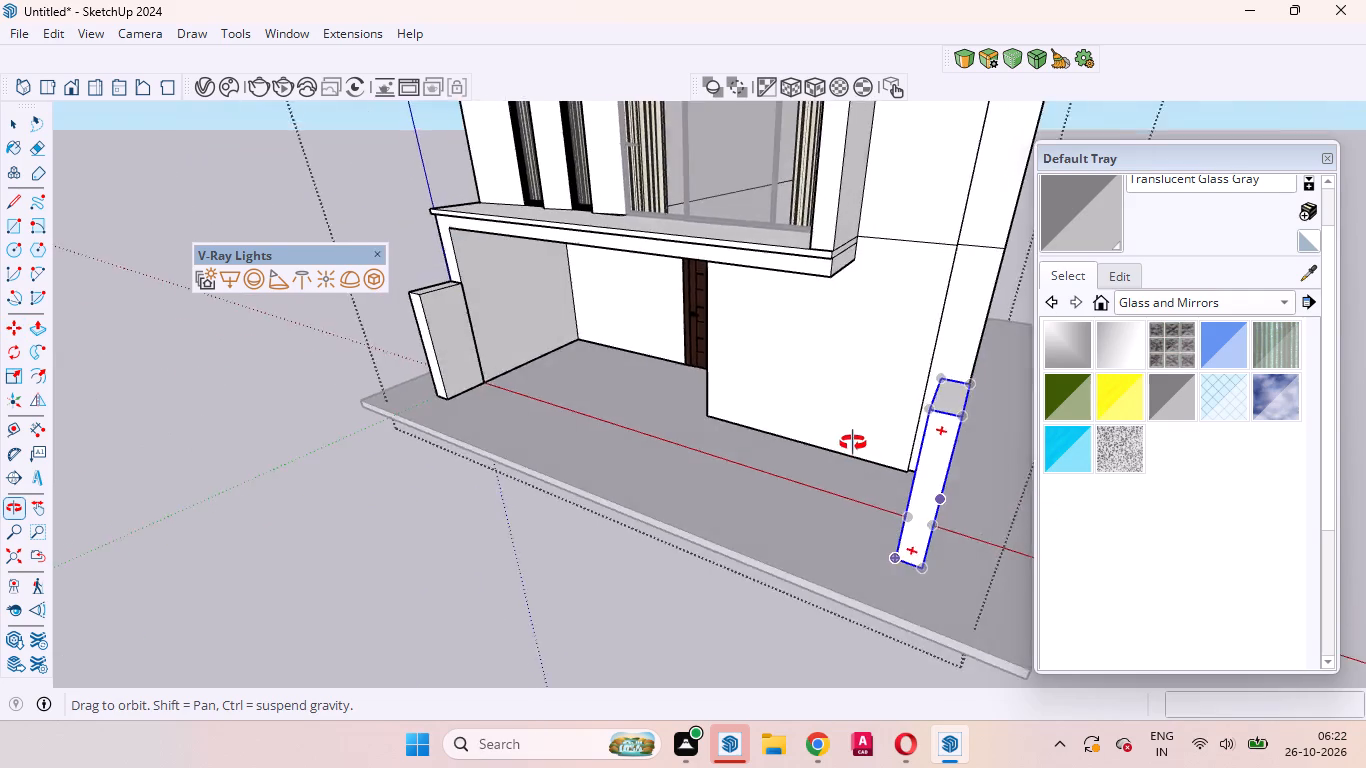
{"action": "middle_click_drag", "start_coordinate": [853, 443], "coordinate": [791, 410]}
{"action": "scroll", "coordinate": [808, 376], "scroll_direction": "down", "scroll_amount": 5}
{"action": "scroll", "coordinate": [921, 394], "scroll_direction": "up", "scroll_amount": 11}
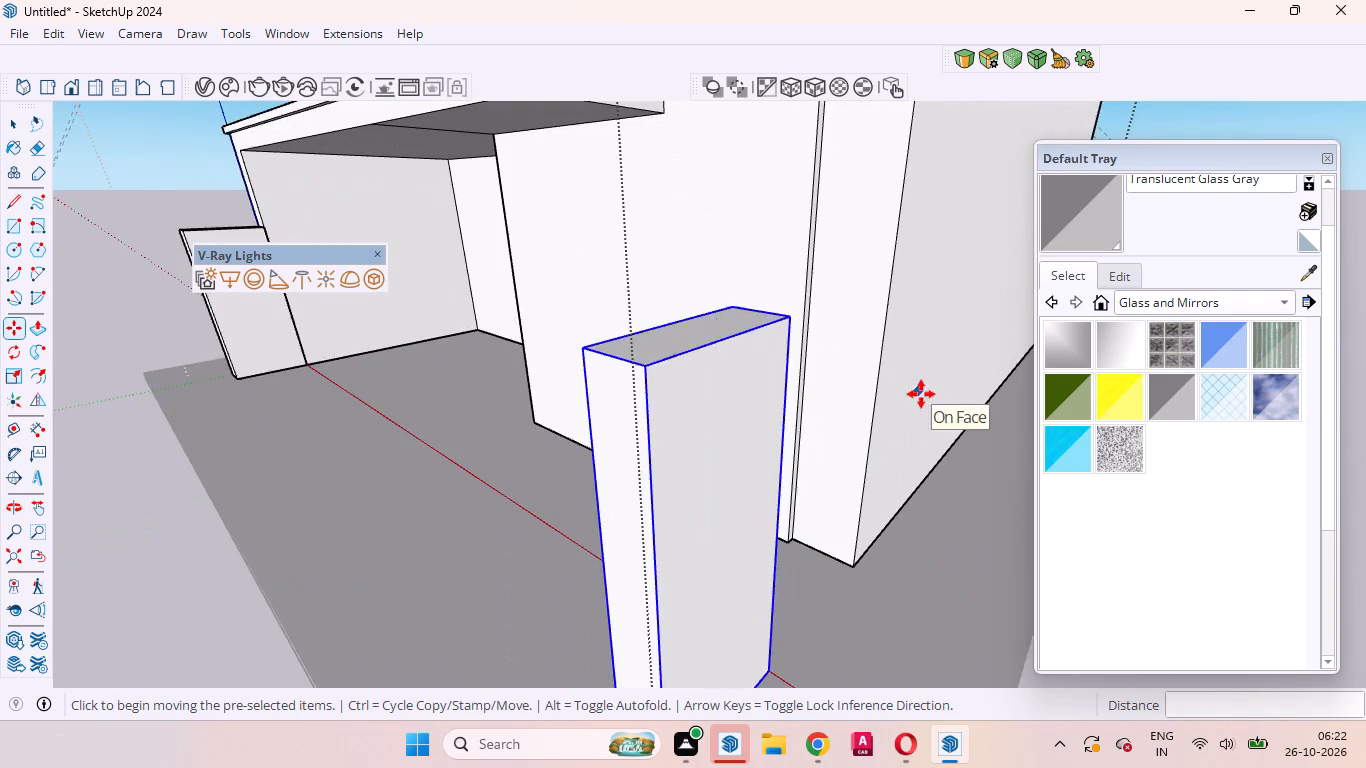
{"action": "middle_click_drag", "start_coordinate": [921, 394], "coordinate": [768, 367]}
{"action": "scroll", "coordinate": [766, 367], "scroll_direction": "up", "scroll_amount": 1}
{"action": "scroll", "coordinate": [758, 367], "scroll_direction": "down", "scroll_amount": 6}
{"action": "scroll", "coordinate": [747, 371], "scroll_direction": "up", "scroll_amount": 3}
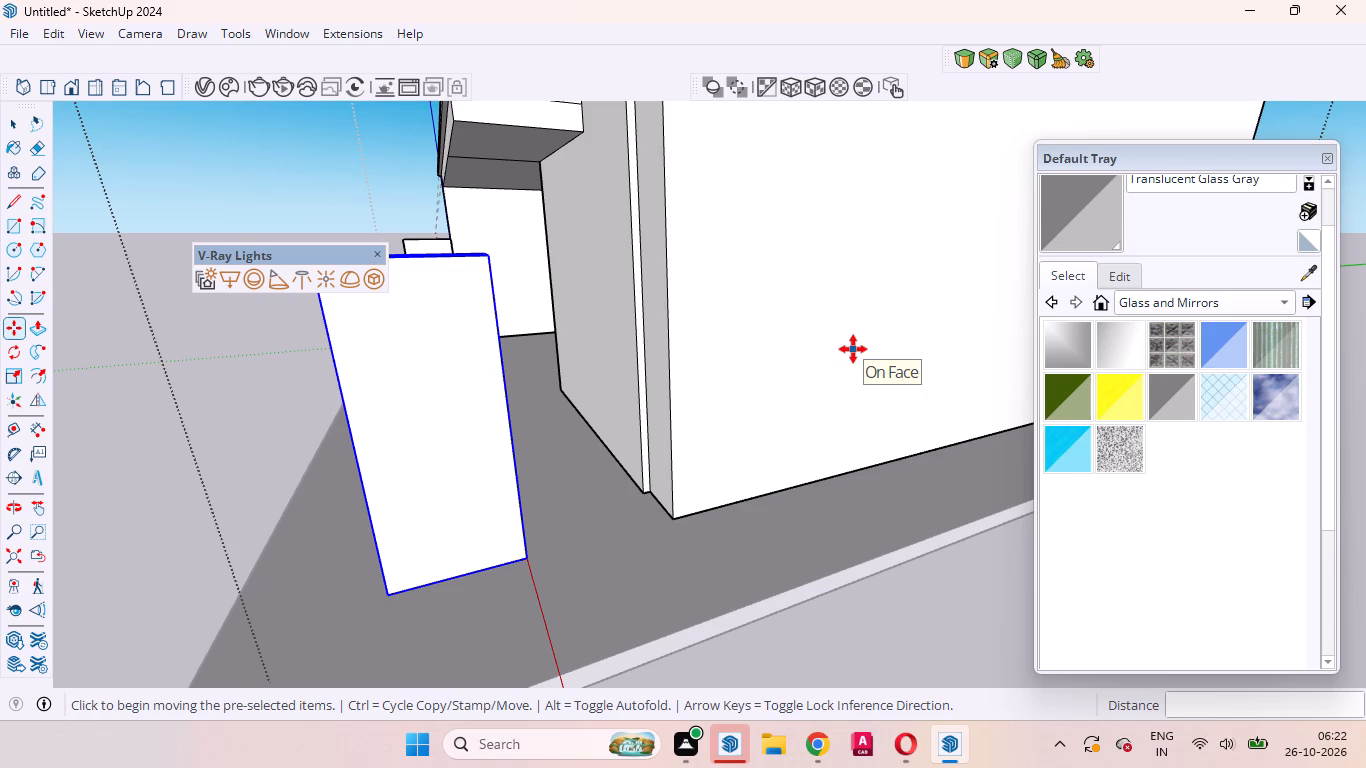
{"action": "scroll", "coordinate": [789, 318], "scroll_direction": "down", "scroll_amount": 7}
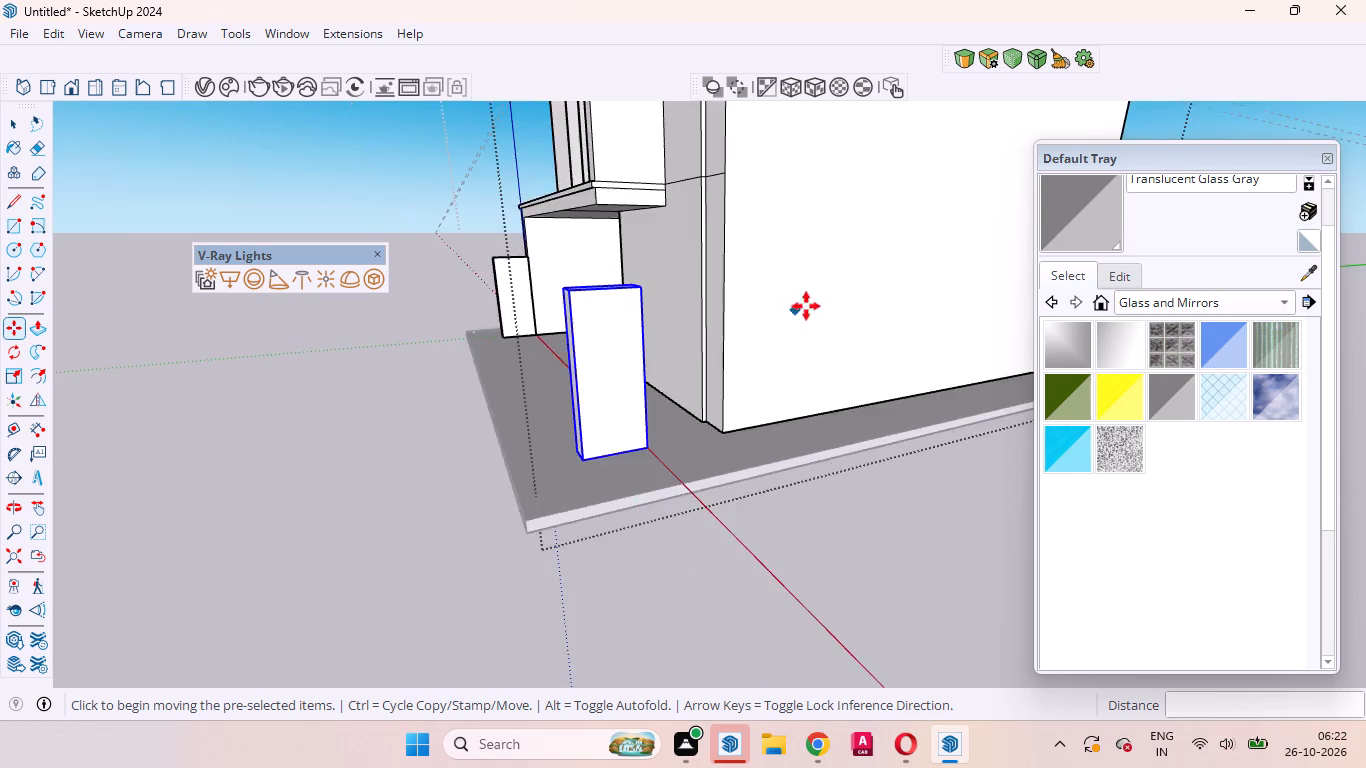
{"action": "scroll", "coordinate": [806, 306], "scroll_direction": "down", "scroll_amount": 4}
{"action": "scroll", "coordinate": [798, 406], "scroll_direction": "up", "scroll_amount": 12}
{"action": "middle_click_drag", "start_coordinate": [712, 386], "coordinate": [880, 406]}
{"action": "scroll", "coordinate": [712, 386], "scroll_direction": "up", "scroll_amount": 1}
{"action": "scroll", "coordinate": [874, 401], "scroll_direction": "down", "scroll_amount": 11}
{"action": "scroll", "coordinate": [634, 388], "scroll_direction": "up", "scroll_amount": 3}
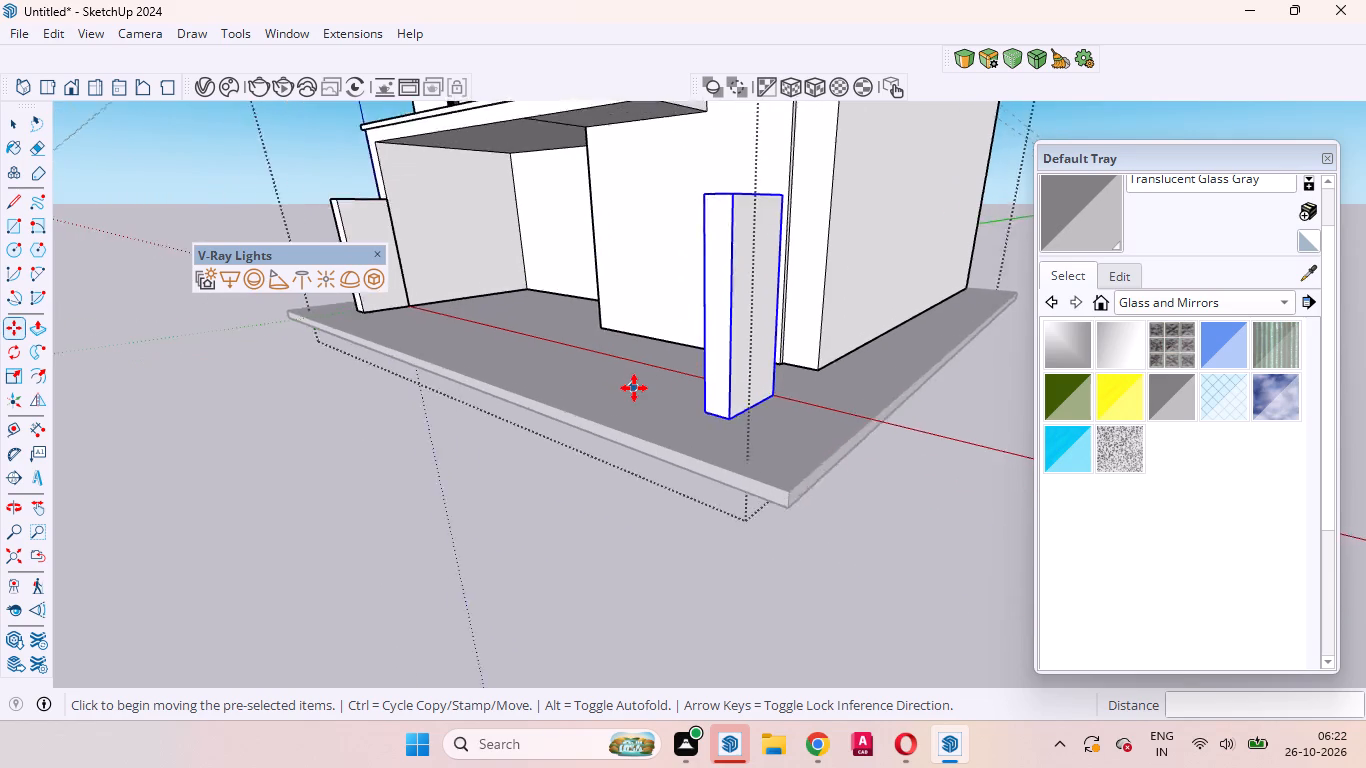
{"action": "scroll", "coordinate": [634, 388], "scroll_direction": "up", "scroll_amount": 7}
{"action": "middle_click_drag", "start_coordinate": [680, 399], "coordinate": [1009, 432]}
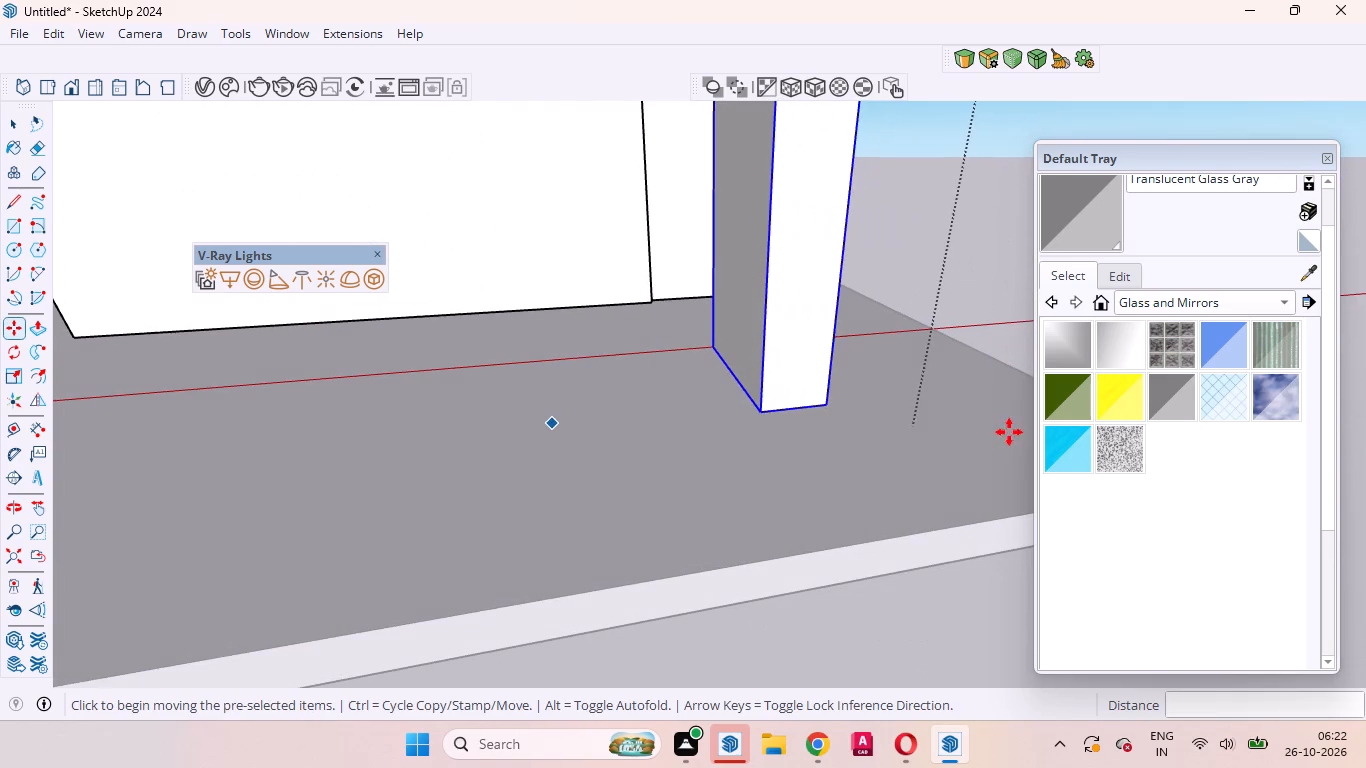
Move the copied low wall about 4' 1 3/4" so its inner bottom corner meets the bottom endpoint of the house's front corner.
{"action": "scroll", "coordinate": [957, 349], "scroll_direction": "down", "scroll_amount": 13}
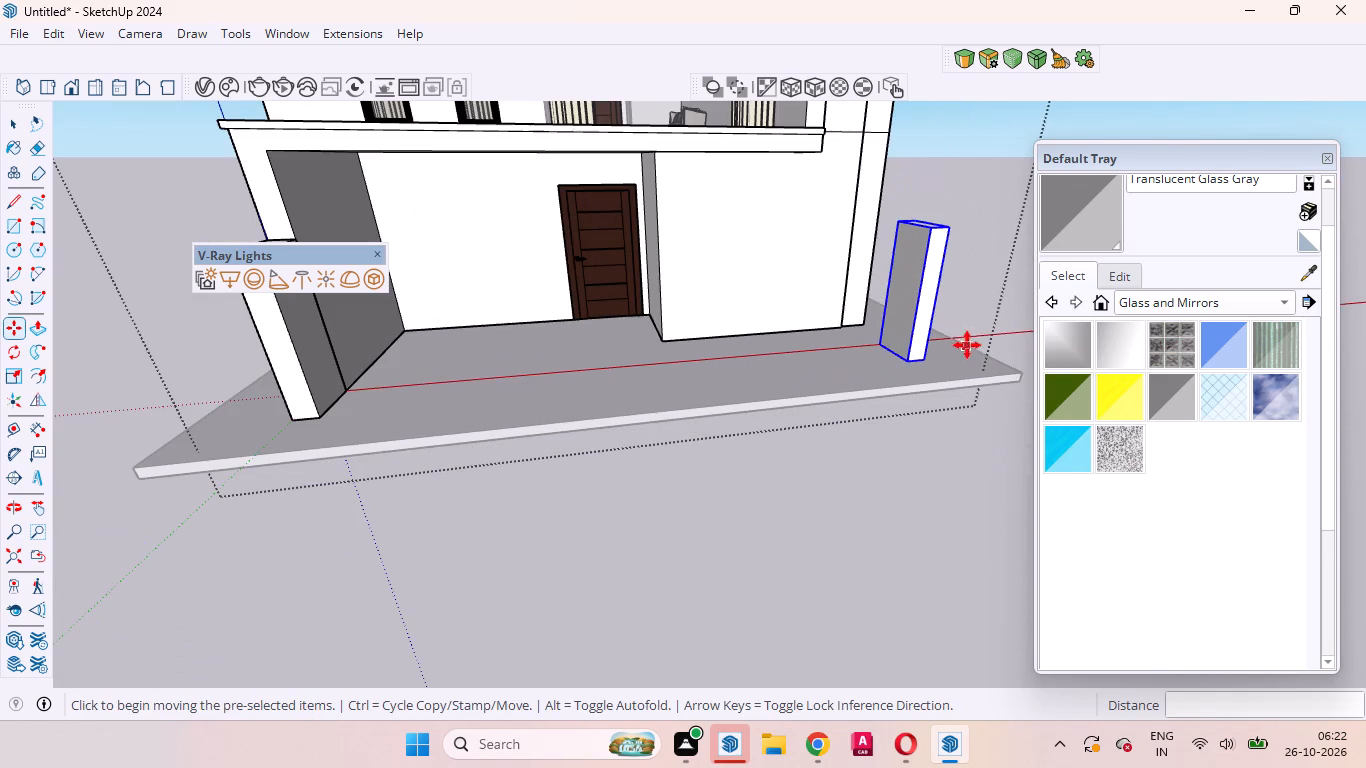
{"action": "scroll", "coordinate": [784, 320], "scroll_direction": "up", "scroll_amount": 8}
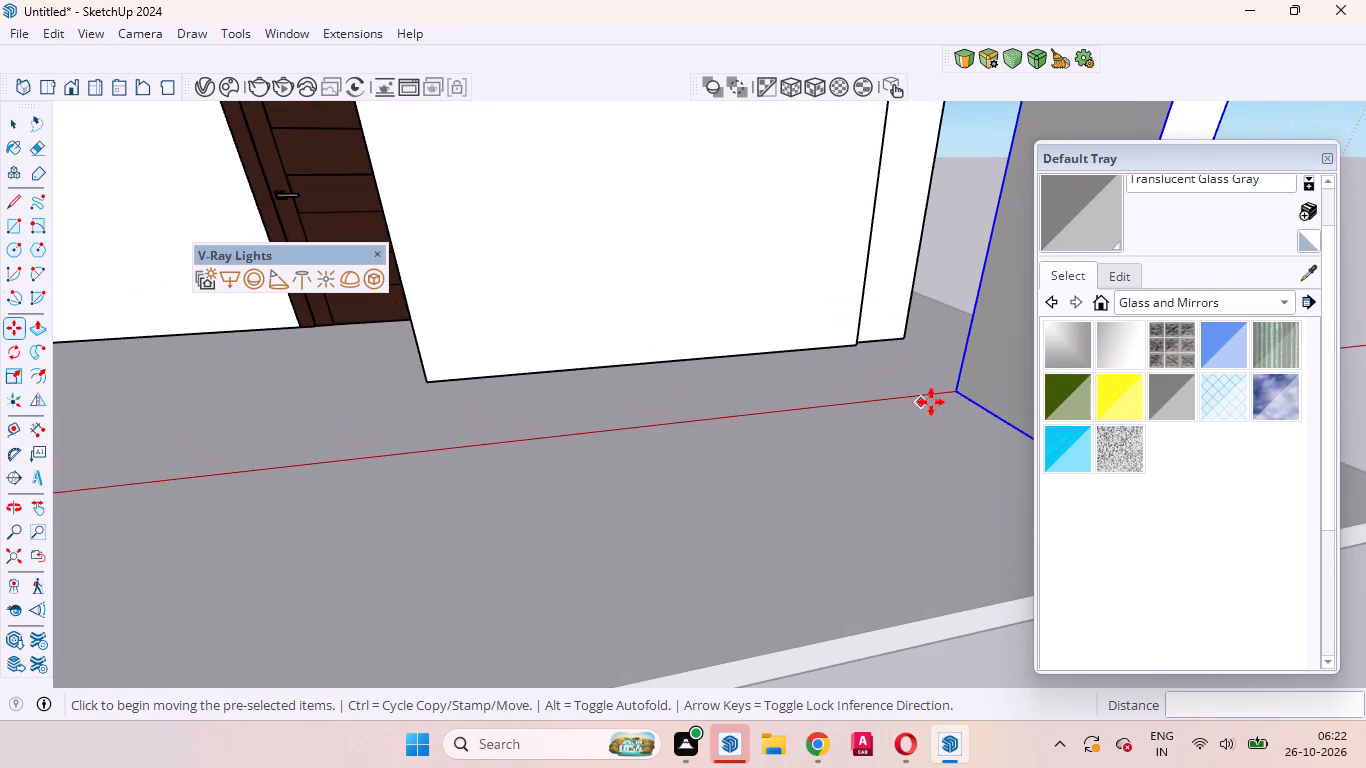
{"action": "left_click", "coordinate": [955, 391]}
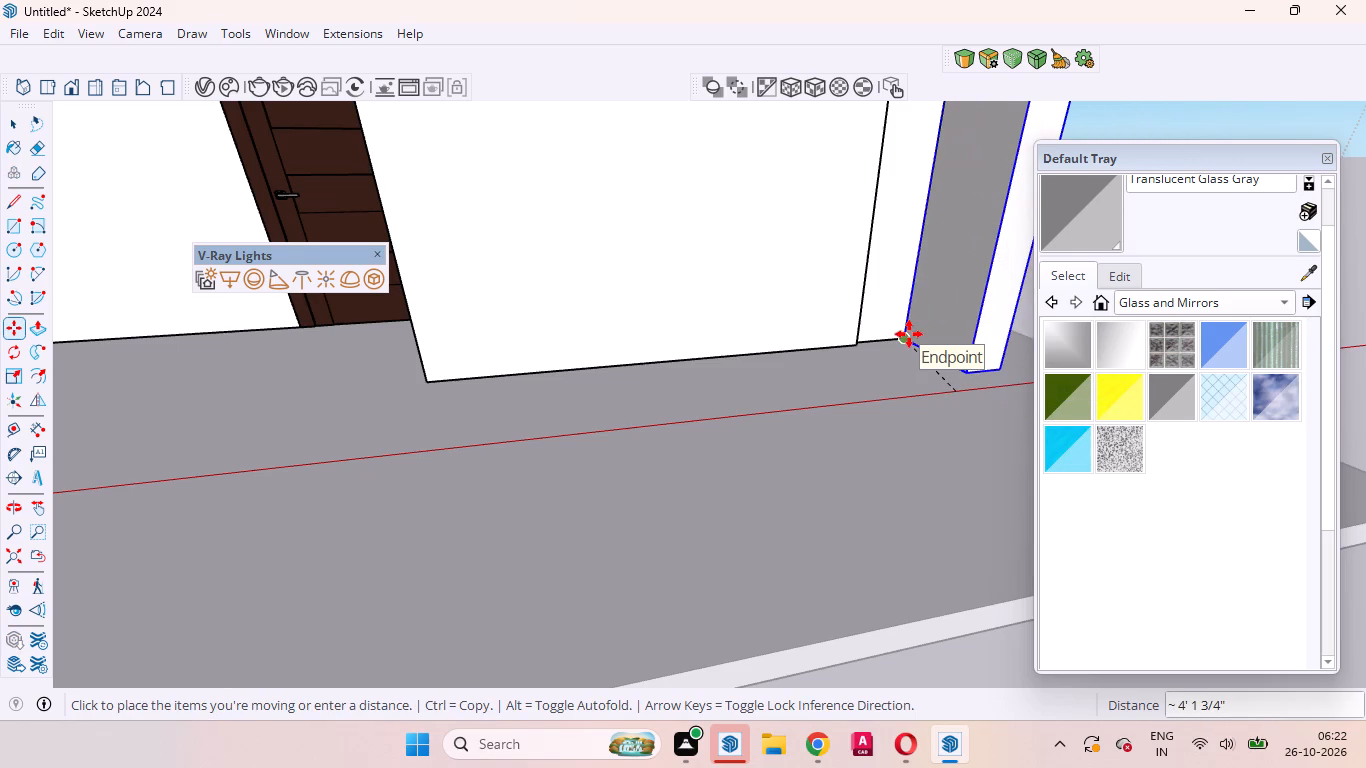
{"action": "left_click", "coordinate": [909, 334]}
{"action": "scroll", "coordinate": [909, 374], "scroll_direction": "down", "scroll_amount": 17}
{"action": "scroll", "coordinate": [934, 385], "scroll_direction": "up", "scroll_amount": 2}
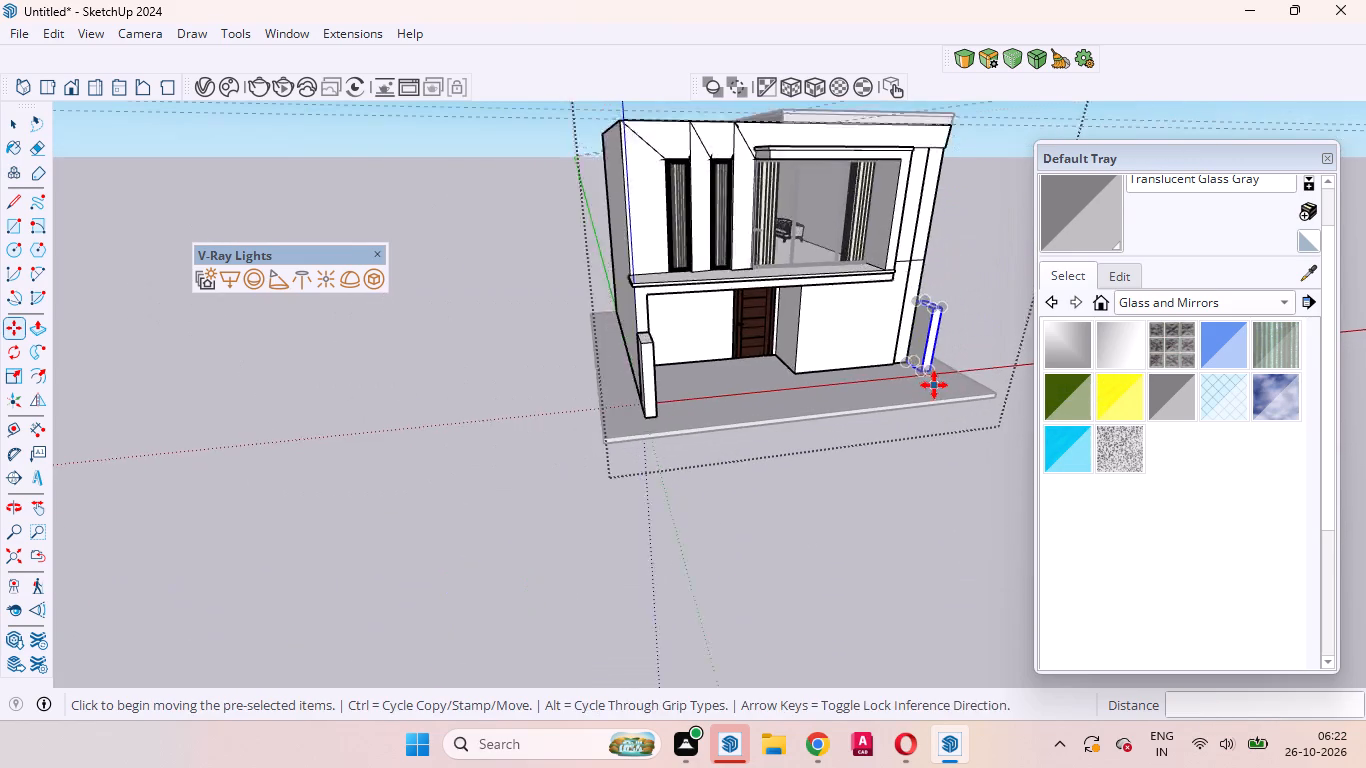
{"action": "scroll", "coordinate": [934, 385], "scroll_direction": "up", "scroll_amount": 3}
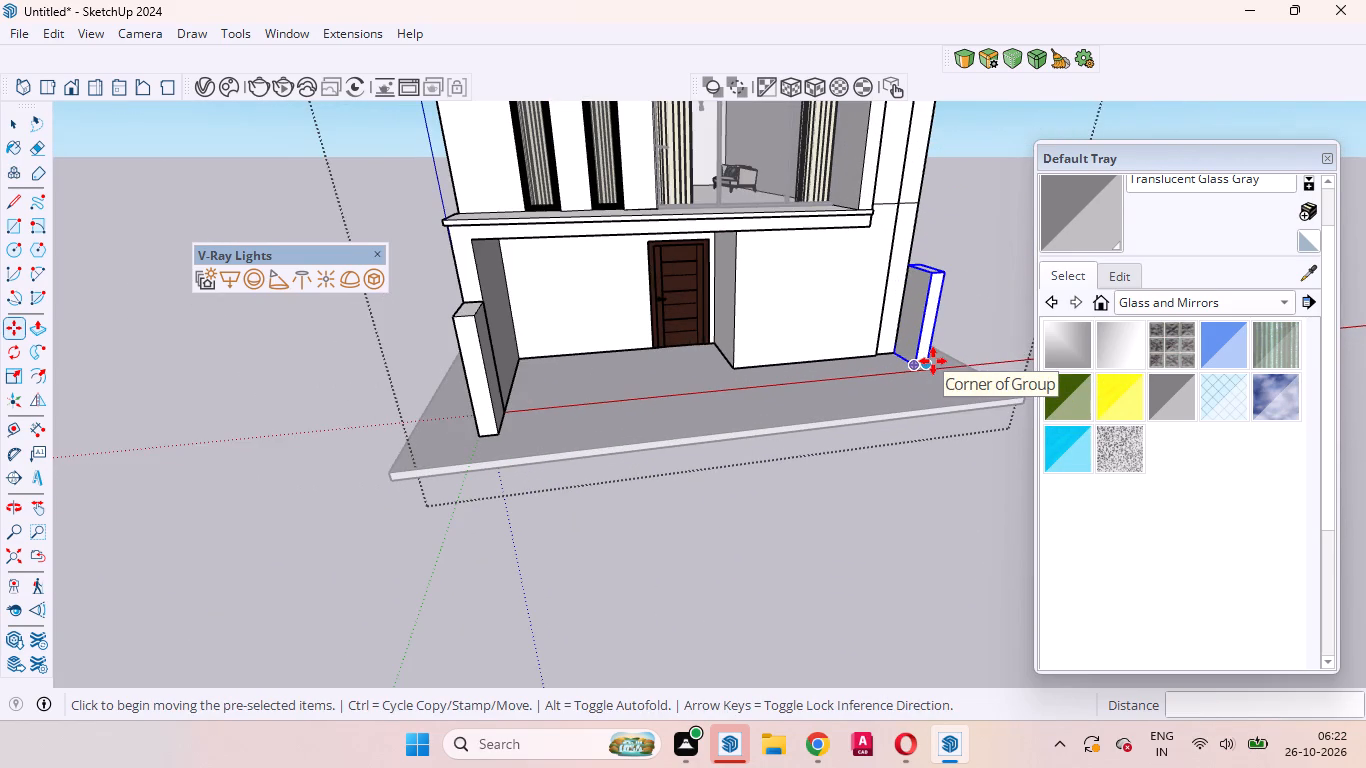
Inside the copied low wall group, Push/Pull the front end face outward 4' to line up with the original low wall's front.
{"action": "key", "text": "space"}
{"action": "scroll", "coordinate": [937, 361], "scroll_direction": "up", "scroll_amount": 2}
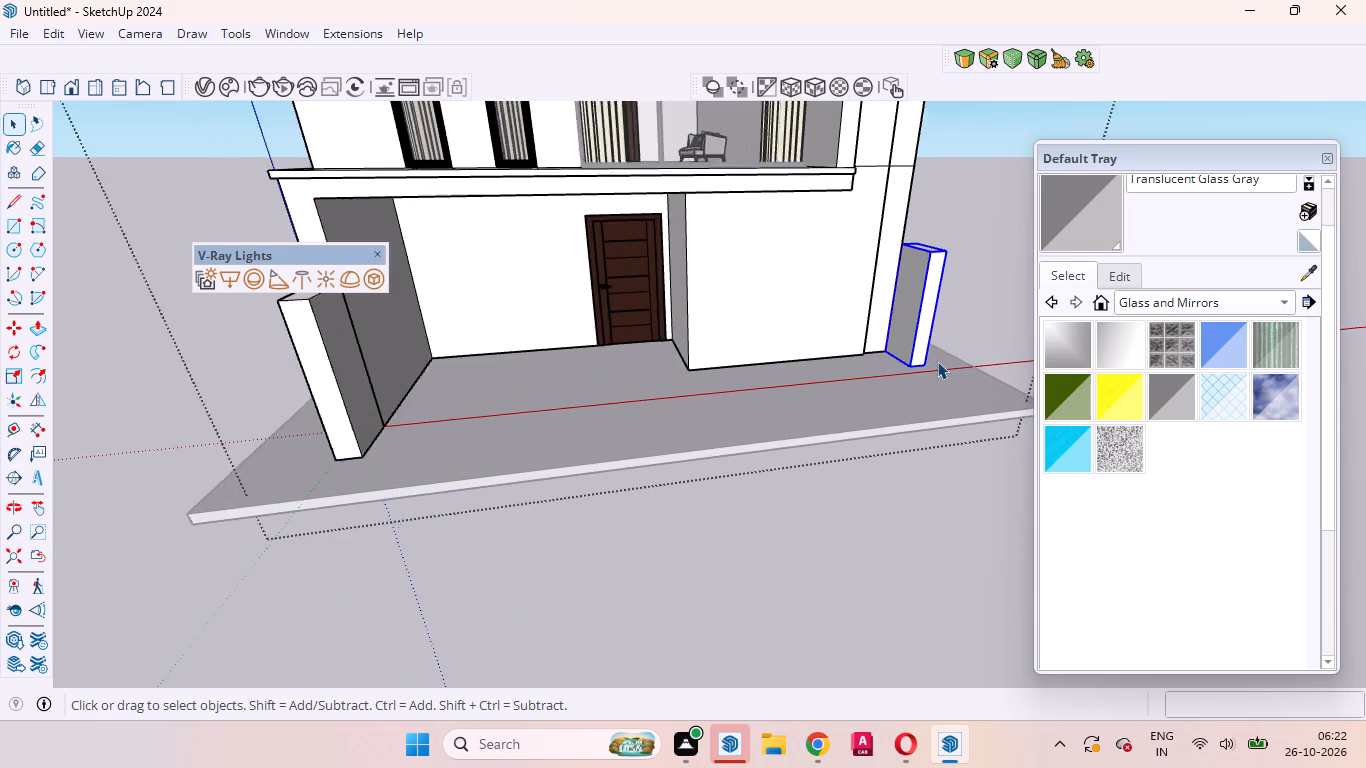
{"action": "scroll", "coordinate": [937, 361], "scroll_direction": "up", "scroll_amount": 3}
{"action": "double_click", "coordinate": [923, 314]}
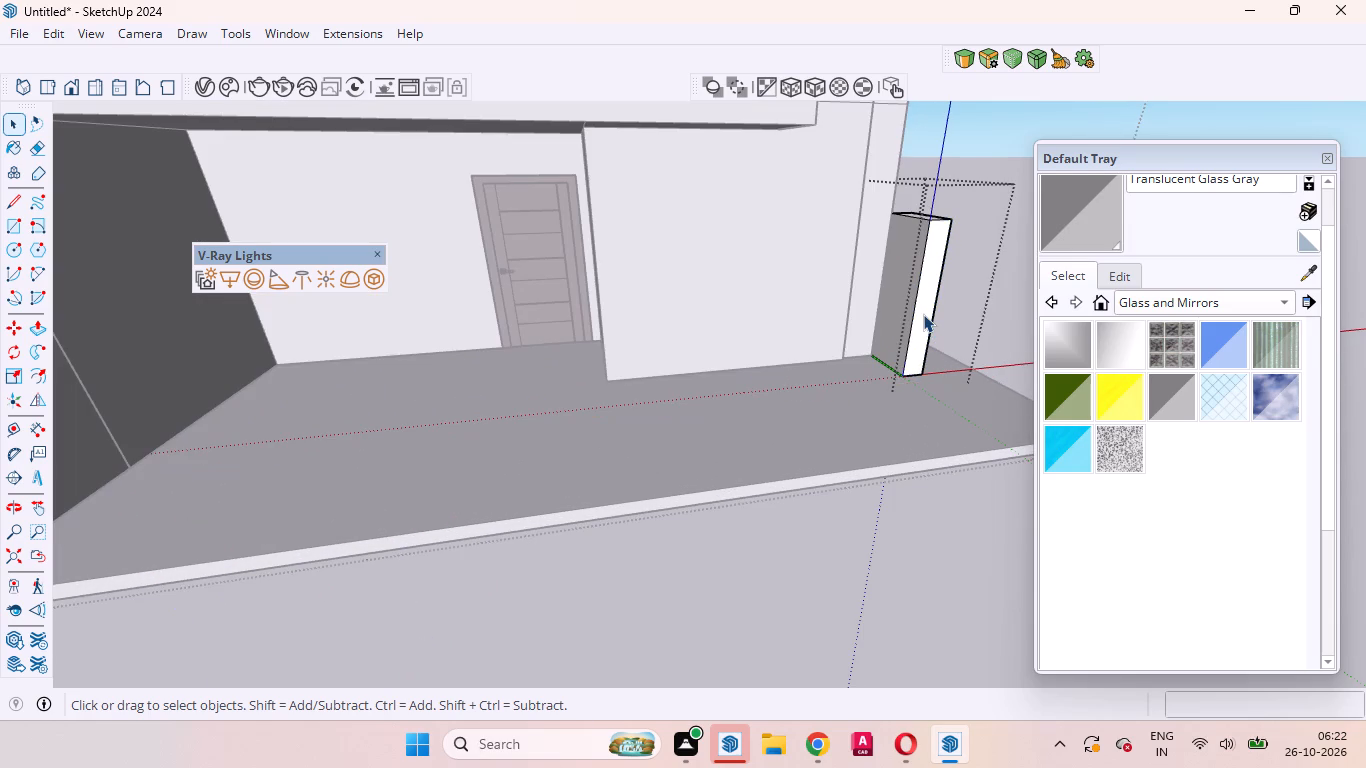
{"action": "left_click", "coordinate": [923, 314]}
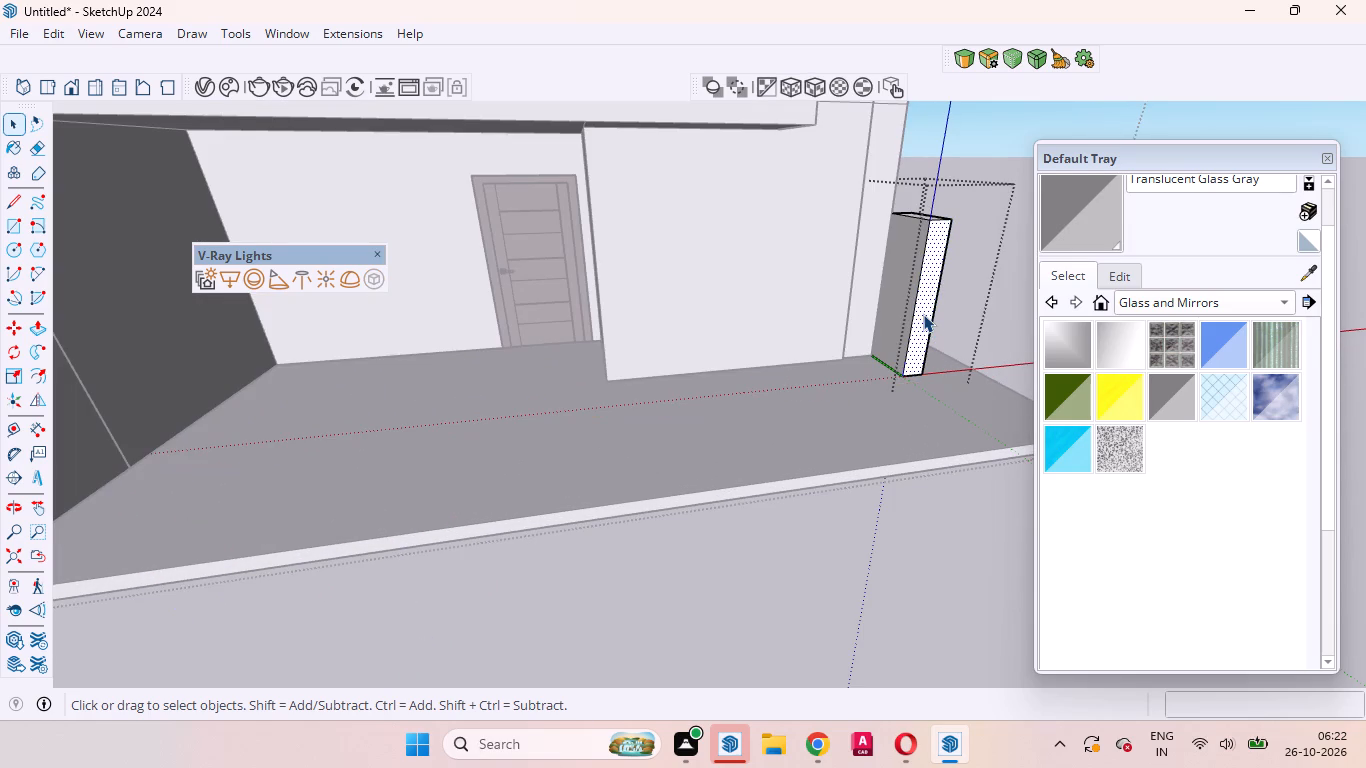
{"action": "key", "text": "p"}
{"action": "left_click", "coordinate": [923, 314]}
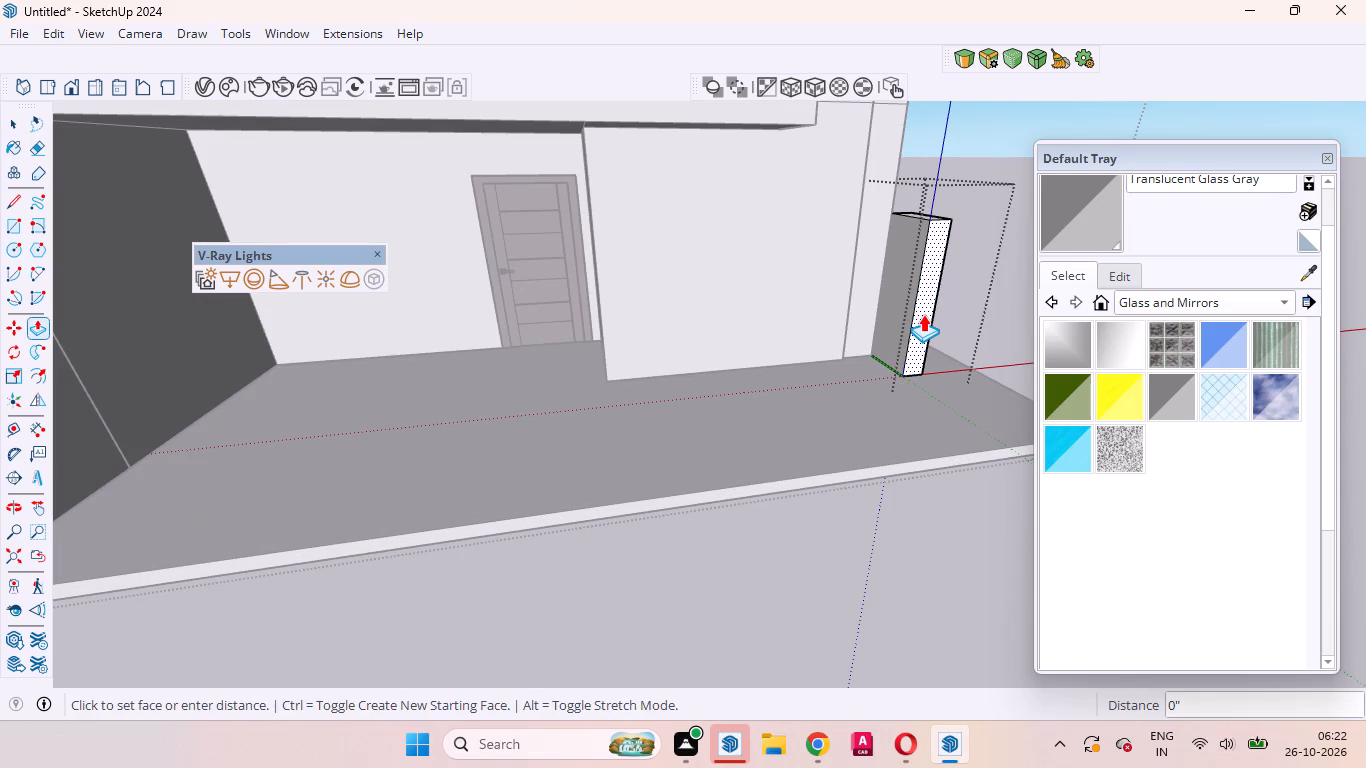
{"action": "scroll", "coordinate": [896, 270], "scroll_direction": "down", "scroll_amount": 6}
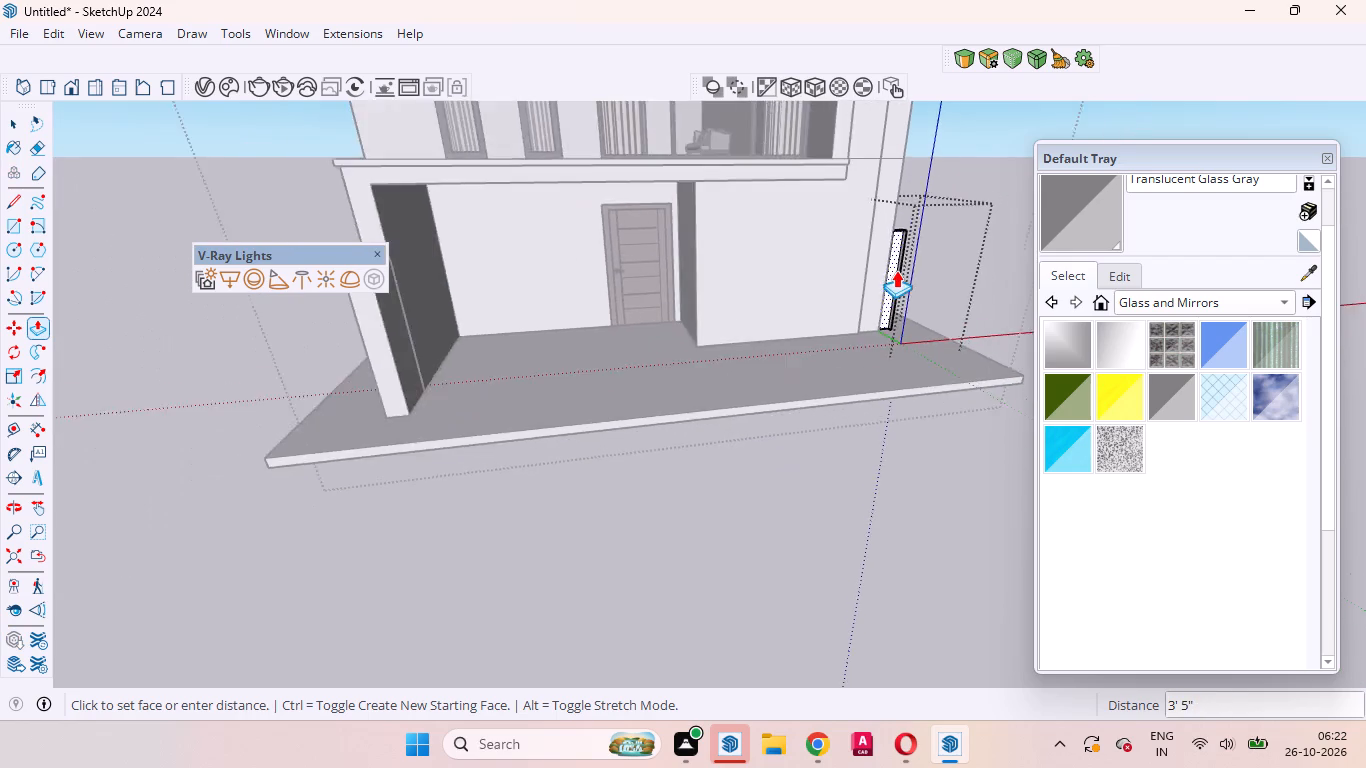
{"action": "scroll", "coordinate": [896, 270], "scroll_direction": "down", "scroll_amount": 8}
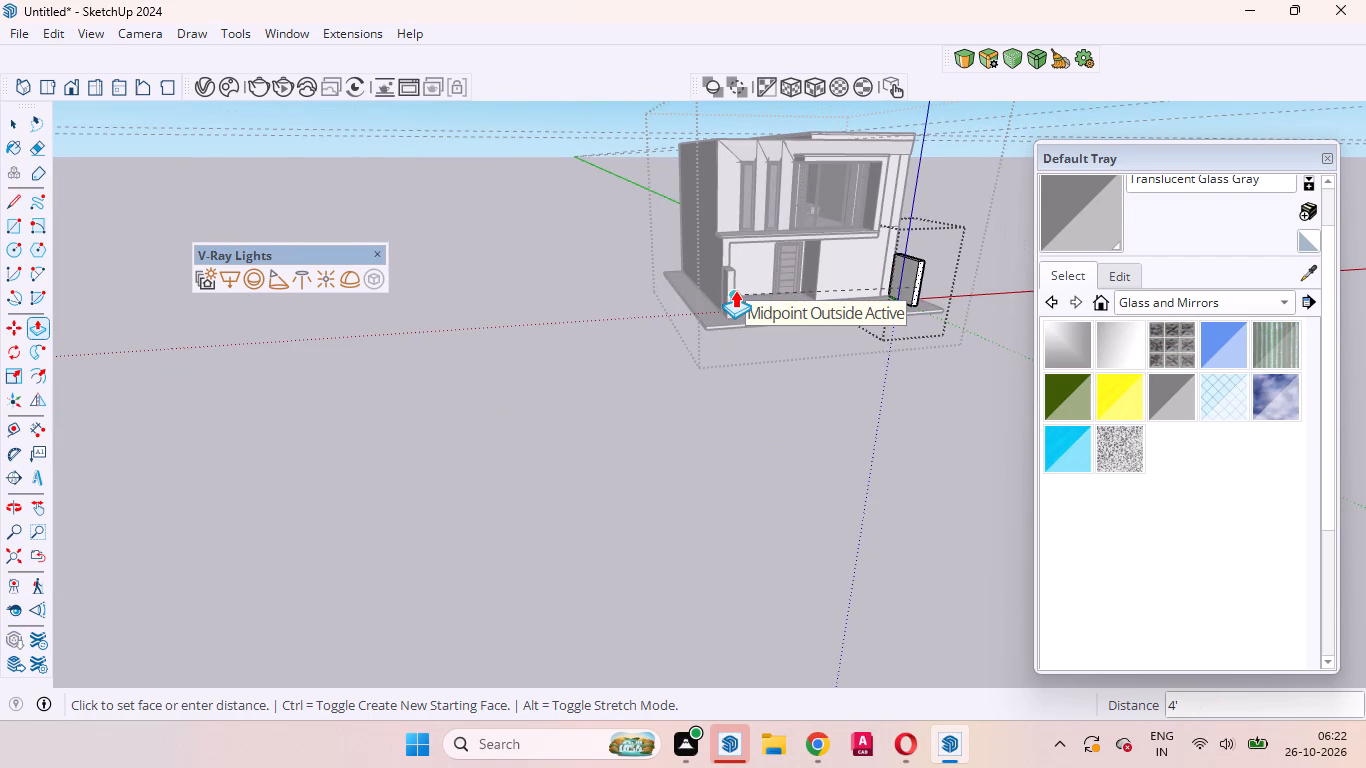
{"action": "left_click", "coordinate": [735, 290]}
{"action": "key", "text": "space"}
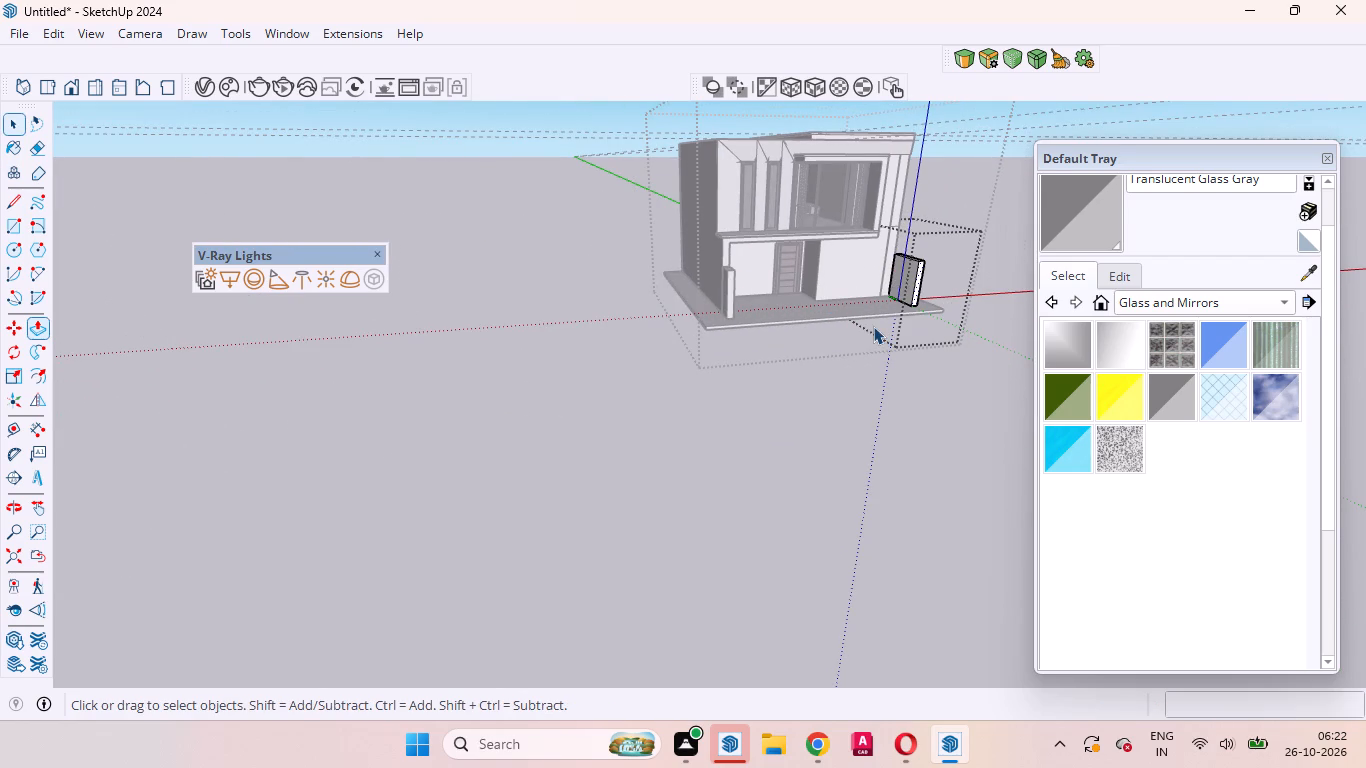
{"action": "double_click", "coordinate": [873, 326]}
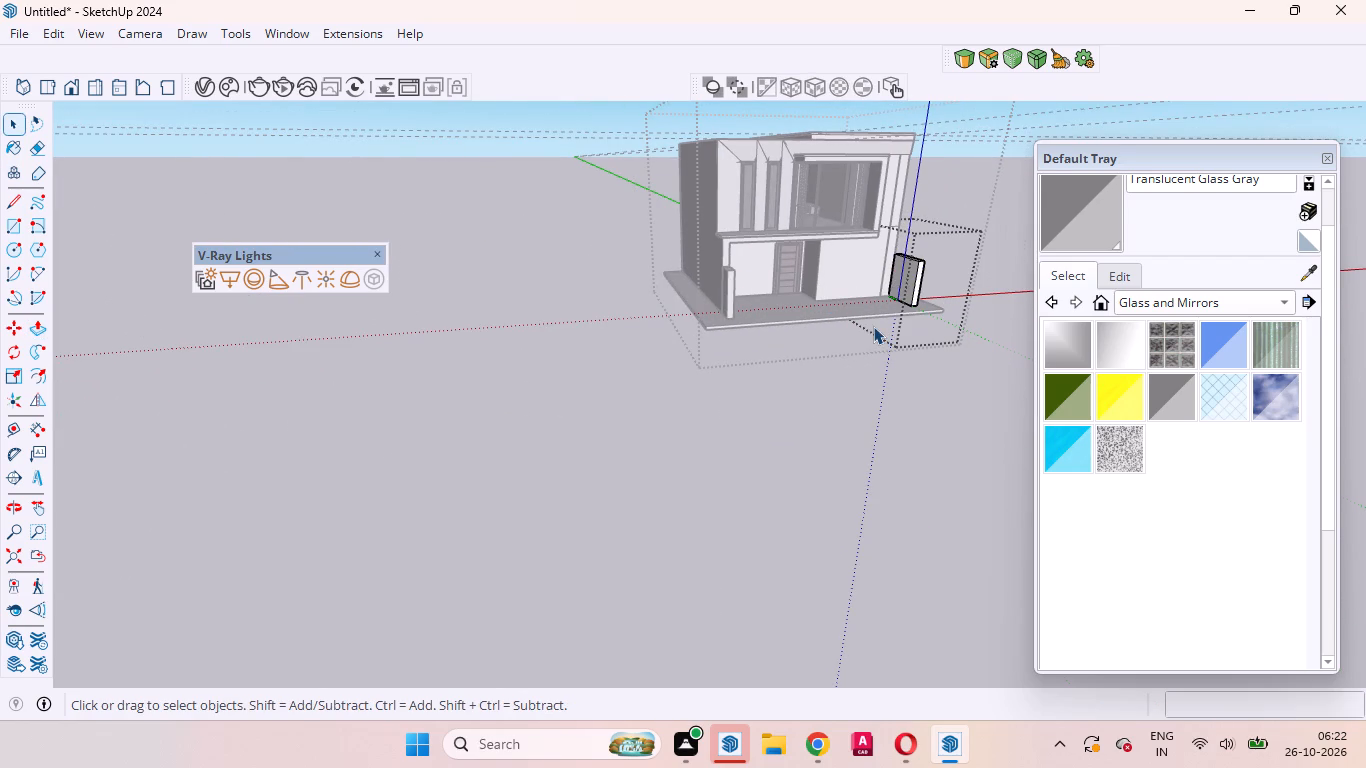
Examine both low walls and the house's whole front from several angles, and leave the house group.
{"action": "scroll", "coordinate": [873, 326], "scroll_direction": "up", "scroll_amount": 5}
{"action": "middle_click_drag", "start_coordinate": [873, 326], "coordinate": [790, 325]}
{"action": "scroll", "coordinate": [781, 333], "scroll_direction": "down", "scroll_amount": 10}
{"action": "scroll", "coordinate": [806, 376], "scroll_direction": "up", "scroll_amount": 2}
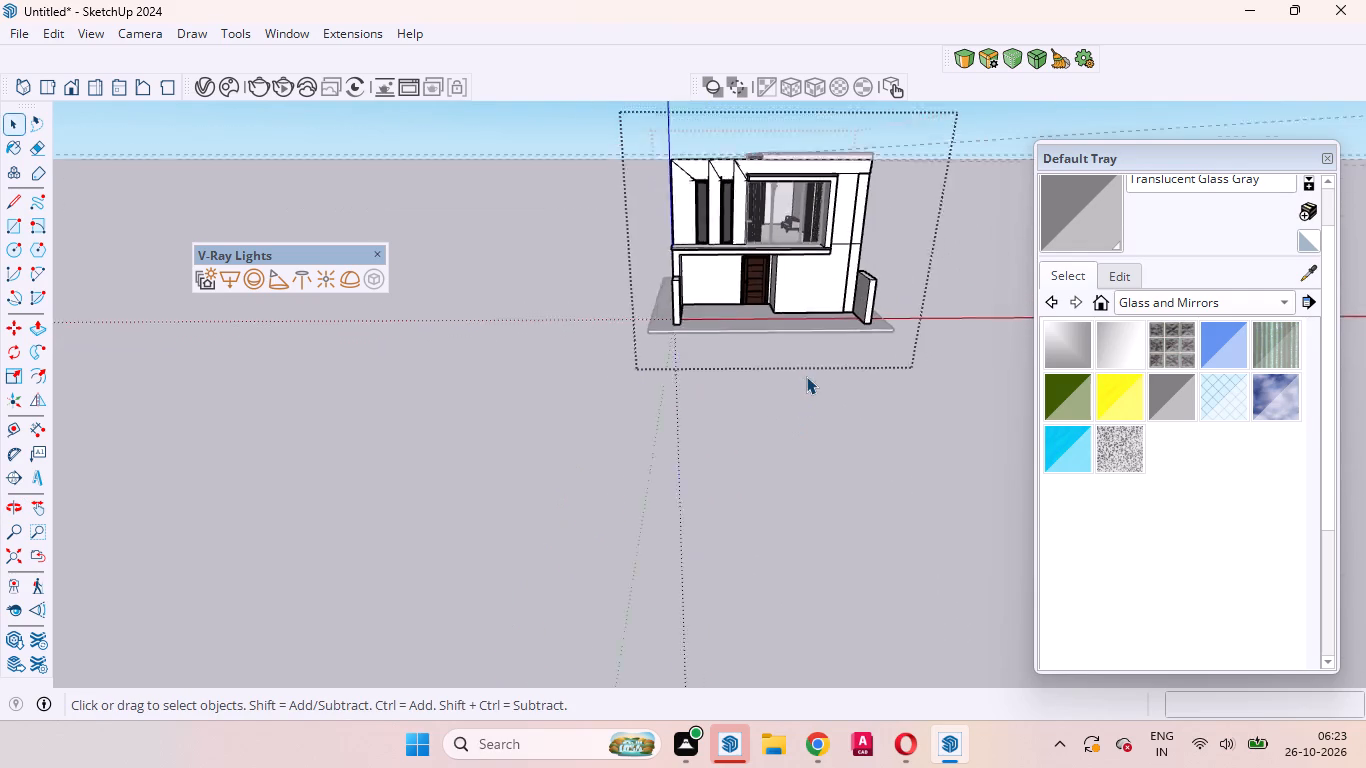
{"action": "scroll", "coordinate": [806, 376], "scroll_direction": "up", "scroll_amount": 4}
{"action": "middle_click_drag", "start_coordinate": [806, 375], "coordinate": [806, 296]}
{"action": "scroll", "coordinate": [810, 289], "scroll_direction": "up", "scroll_amount": 8}
{"action": "scroll", "coordinate": [811, 294], "scroll_direction": "down", "scroll_amount": 2}
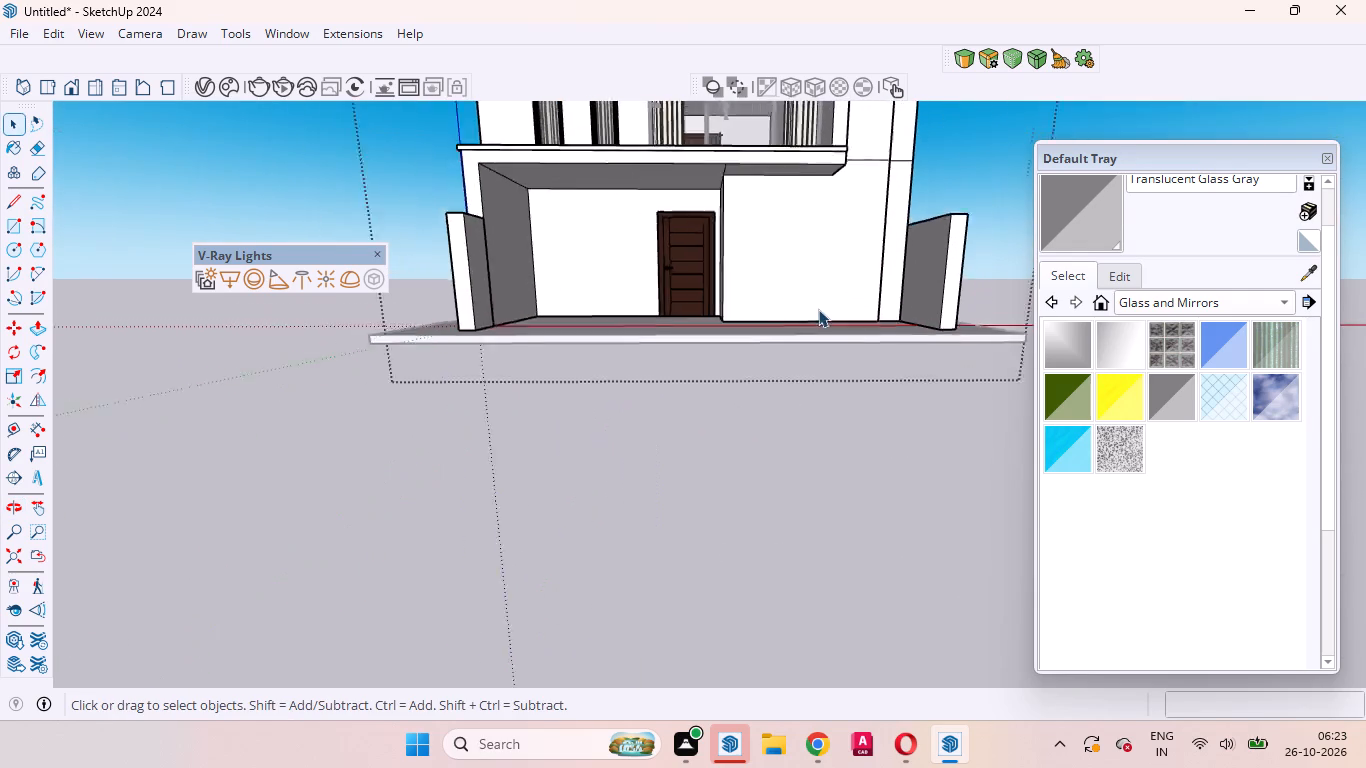
{"action": "scroll", "coordinate": [818, 309], "scroll_direction": "down", "scroll_amount": 9}
{"action": "scroll", "coordinate": [826, 243], "scroll_direction": "up", "scroll_amount": 10}
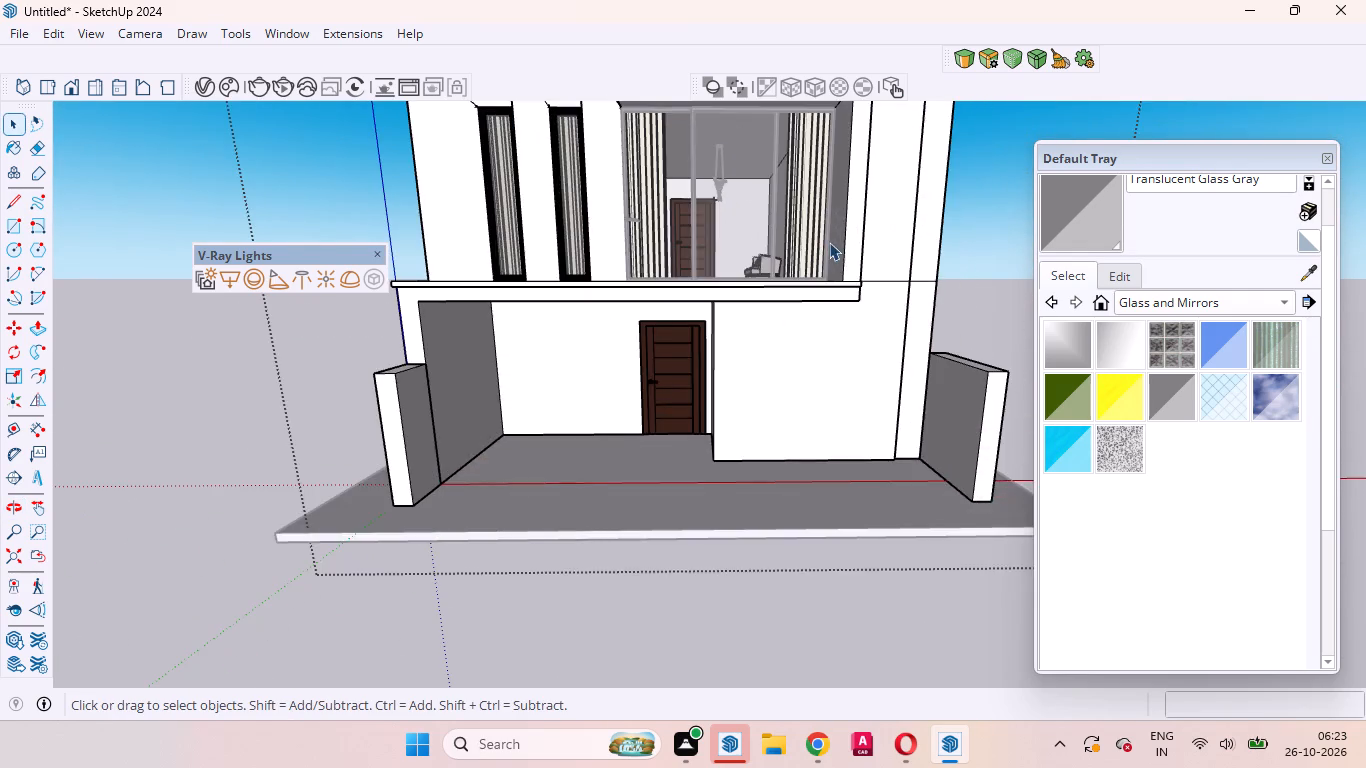
{"action": "scroll", "coordinate": [840, 252], "scroll_direction": "down", "scroll_amount": 4}
{"action": "middle_click_drag", "start_coordinate": [856, 276], "coordinate": [1009, 269]}
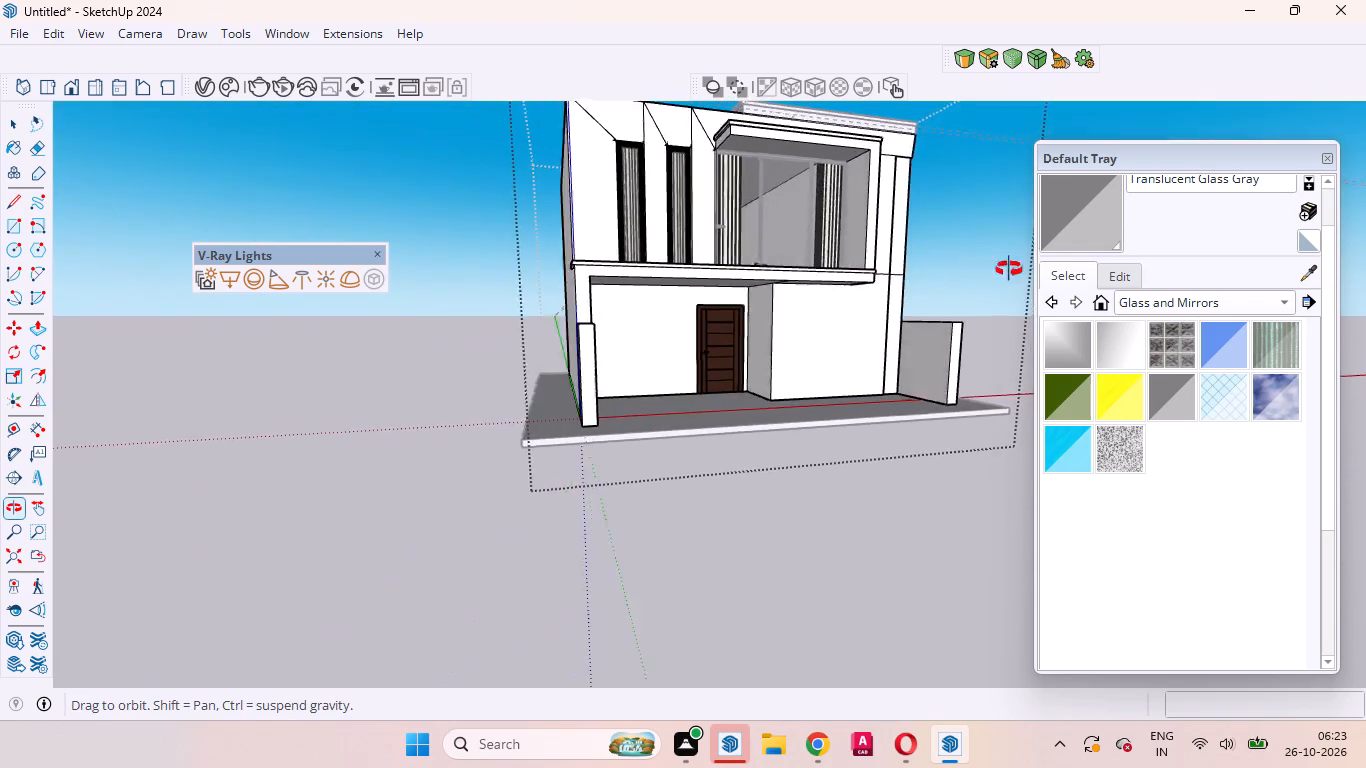
{"action": "middle_click_drag", "start_coordinate": [1009, 269], "coordinate": [870, 245]}
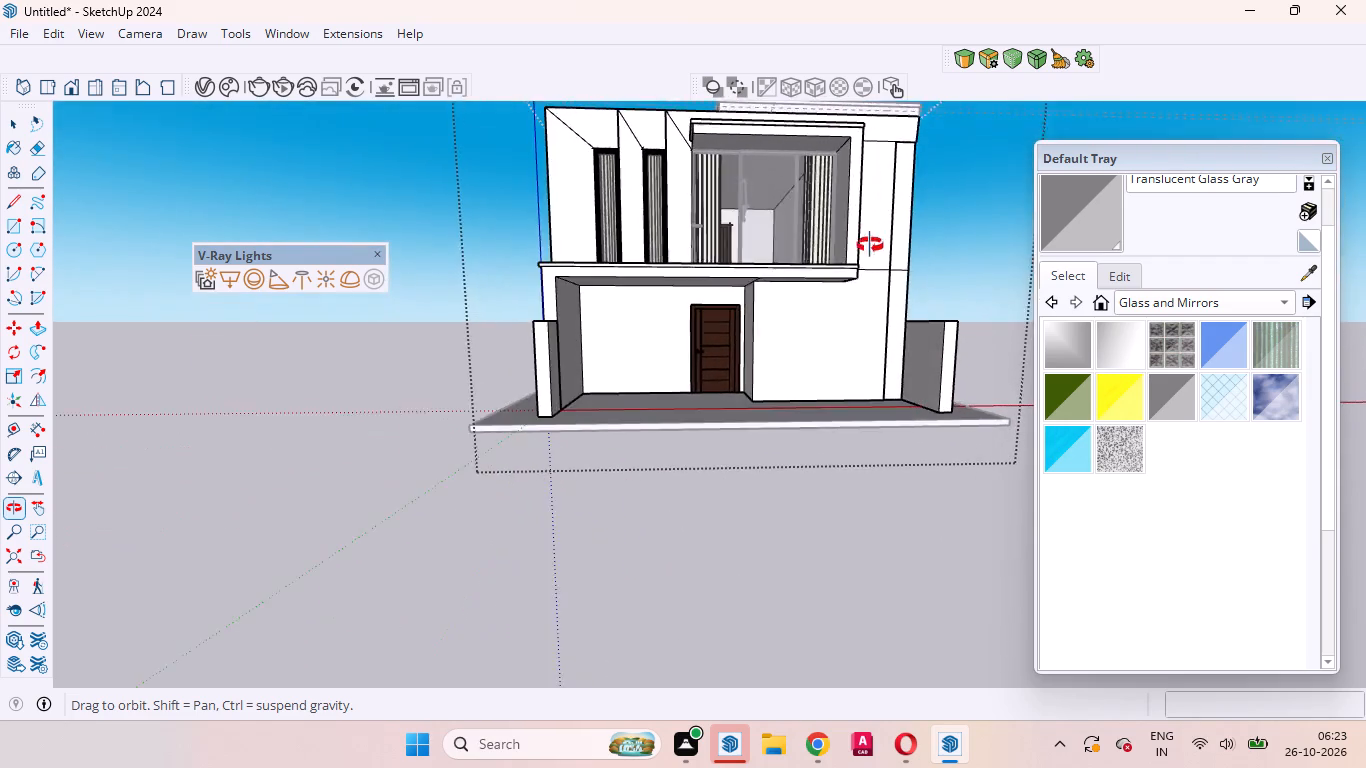
{"action": "middle_click_drag", "start_coordinate": [870, 245], "coordinate": [302, 301]}
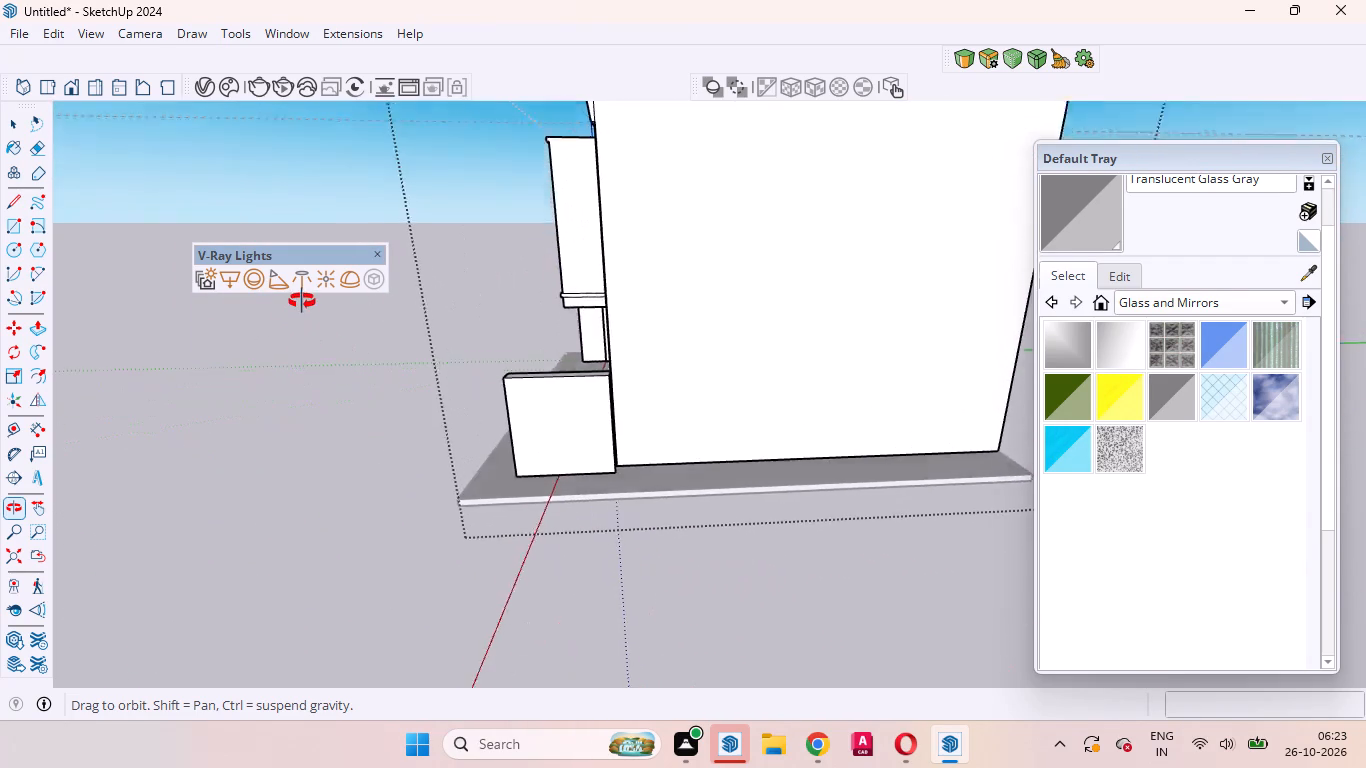
{"action": "middle_click_drag", "start_coordinate": [302, 301], "coordinate": [642, 481]}
{"action": "scroll", "coordinate": [645, 480], "scroll_direction": "down", "scroll_amount": 10}
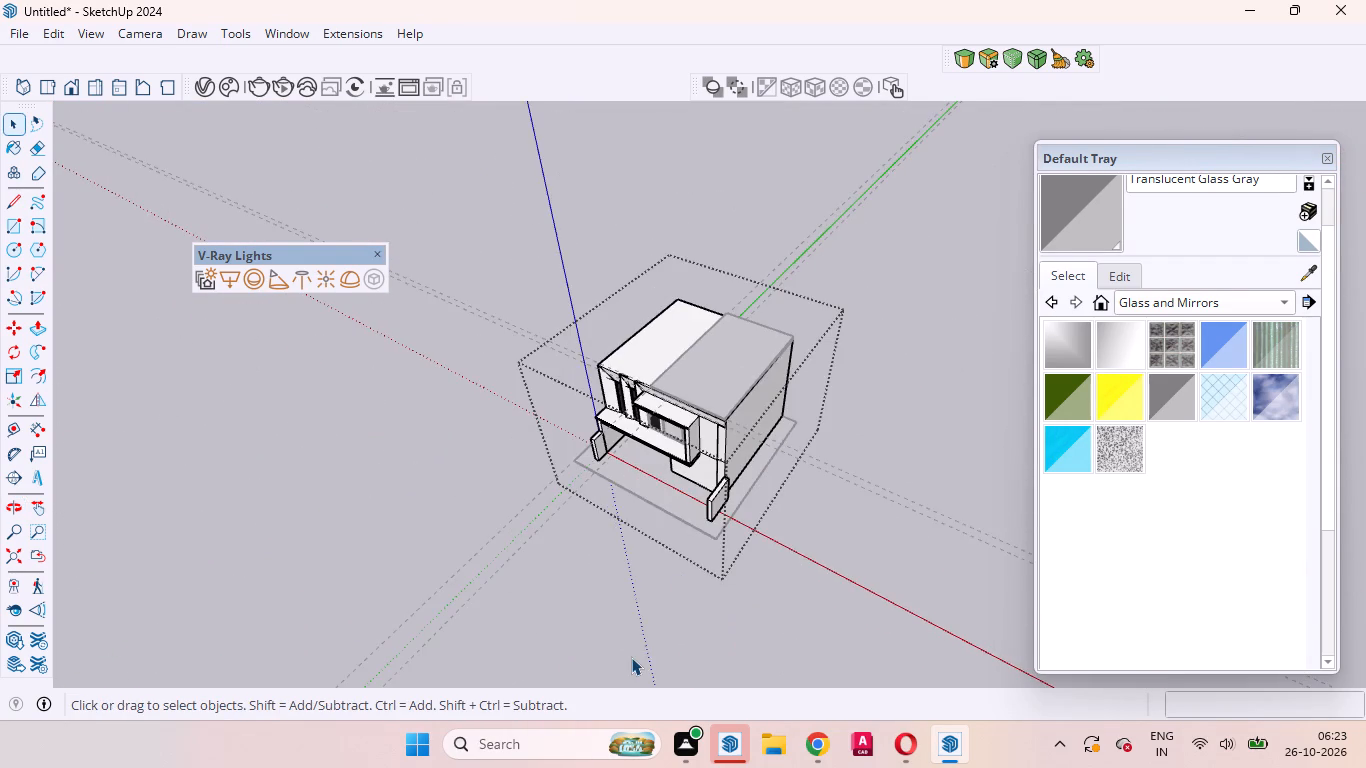
{"action": "double_click", "coordinate": [631, 657]}
{"action": "middle_click_drag", "start_coordinate": [635, 650], "coordinate": [879, 421]}
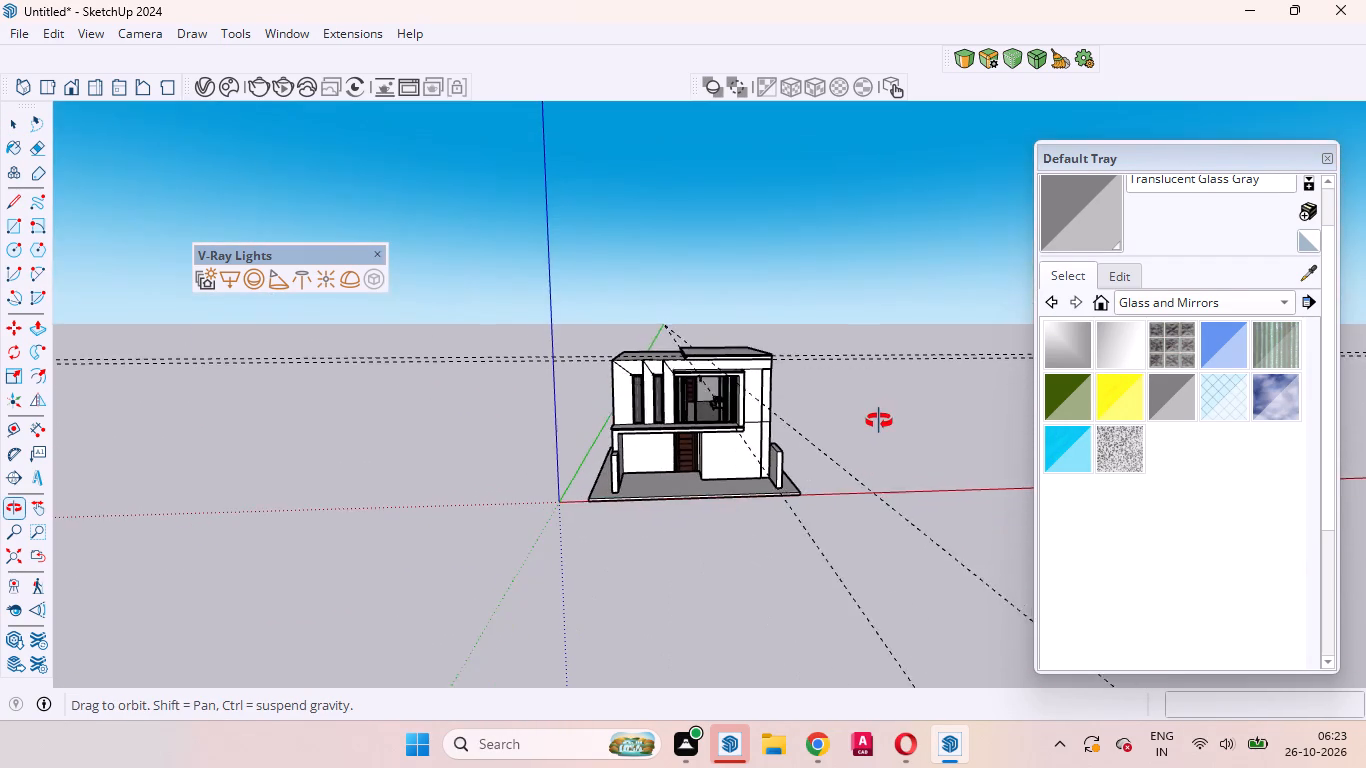
{"action": "middle_click_drag", "start_coordinate": [879, 421], "coordinate": [874, 383]}
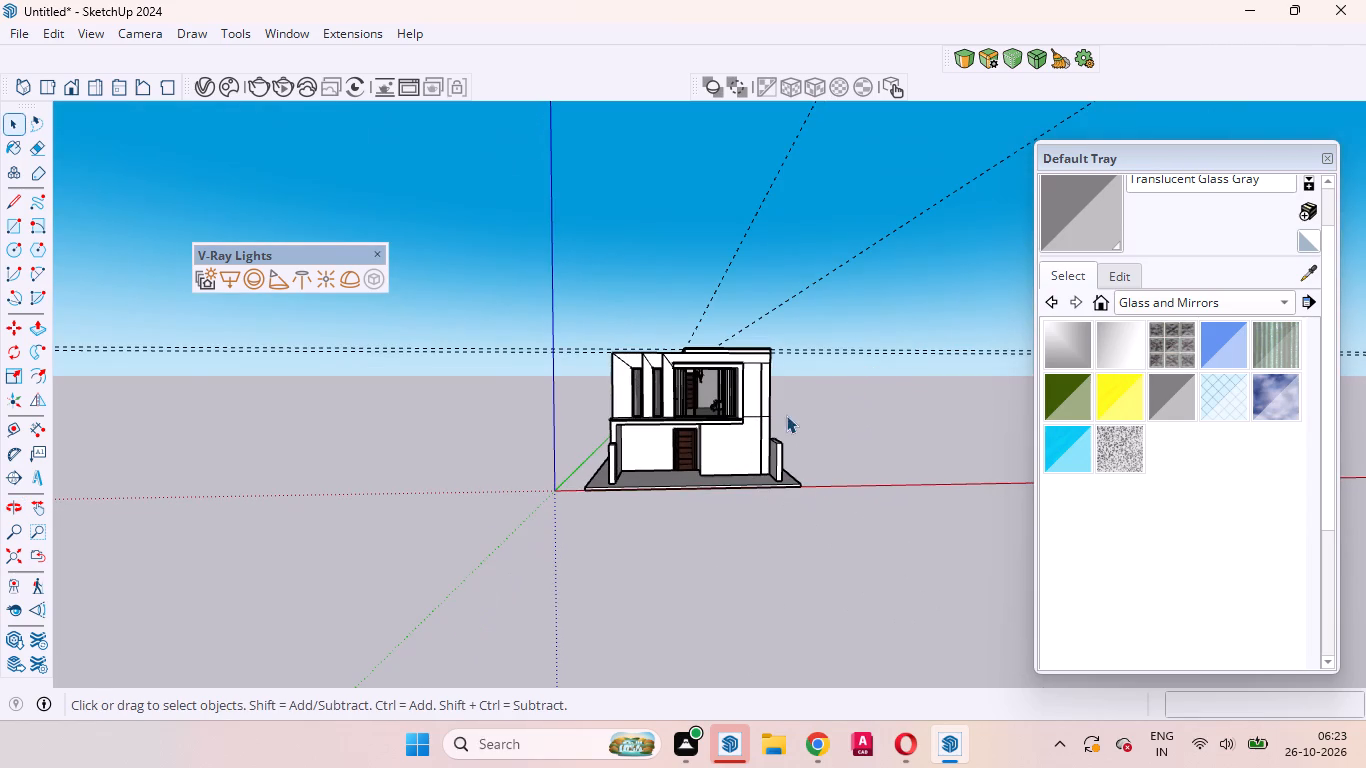
{"action": "scroll", "coordinate": [741, 436], "scroll_direction": "up", "scroll_amount": 8}
{"action": "scroll", "coordinate": [739, 438], "scroll_direction": "down", "scroll_amount": 3}
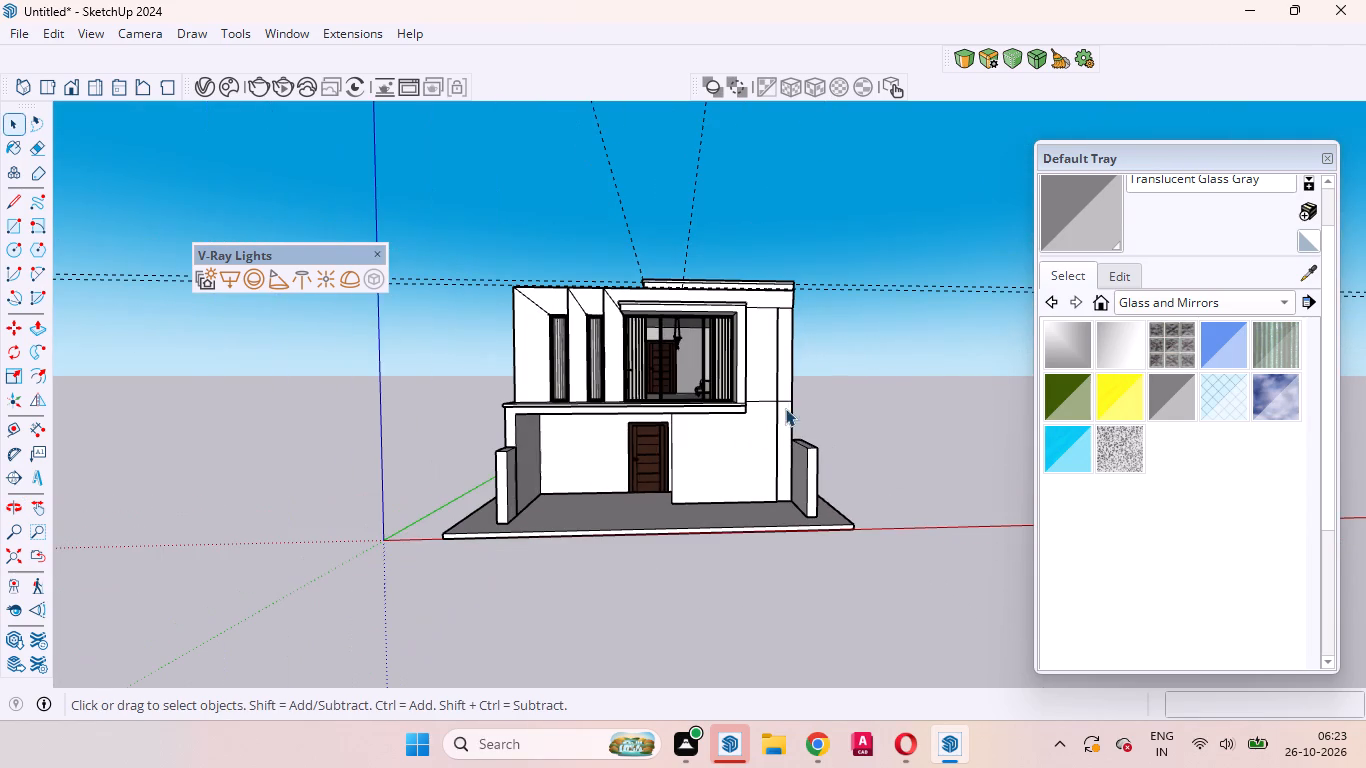
Open the roof slab group above the house's front and delete the horizontal guide lines running past its side.
{"action": "left_click_drag", "start_coordinate": [904, 353], "coordinate": [851, 261]}
{"action": "left_click_drag", "start_coordinate": [851, 261], "coordinate": [851, 256]}
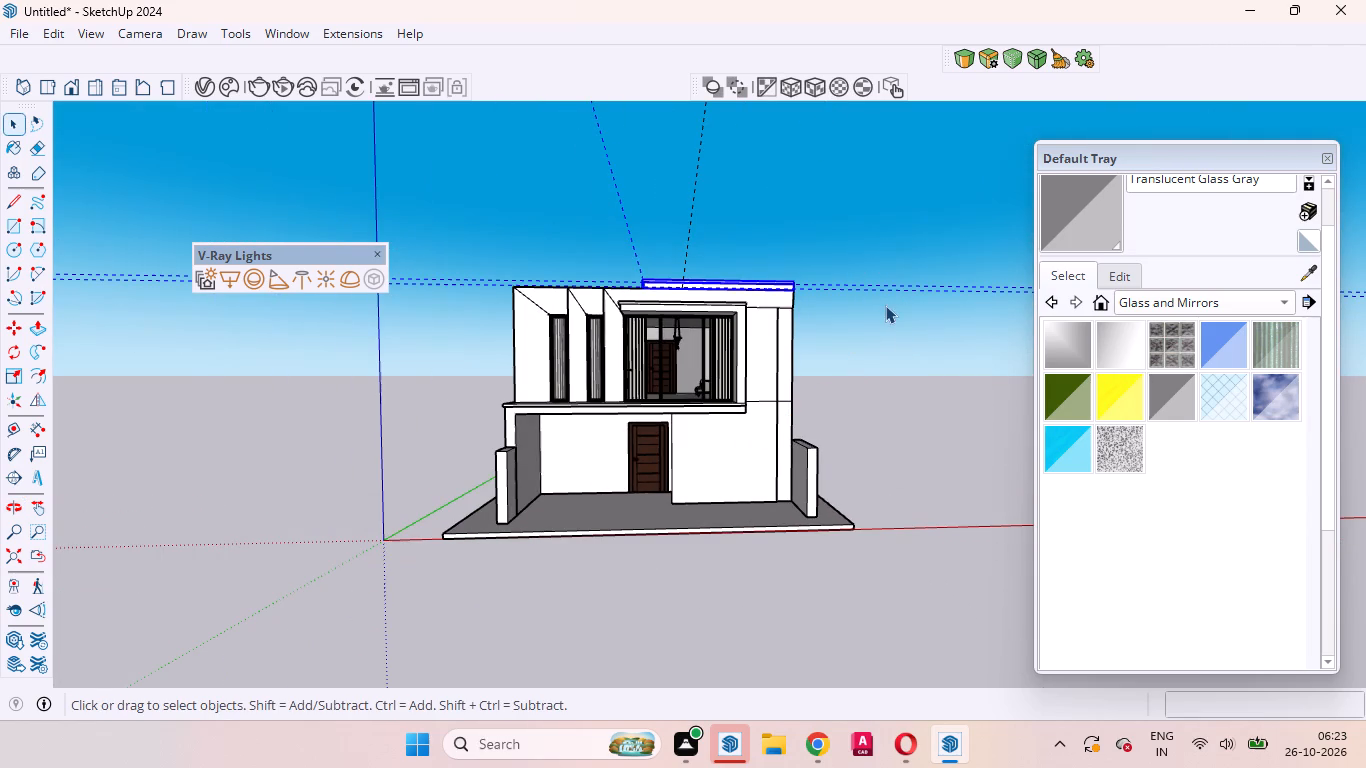
{"action": "scroll", "coordinate": [751, 277], "scroll_direction": "up", "scroll_amount": 11}
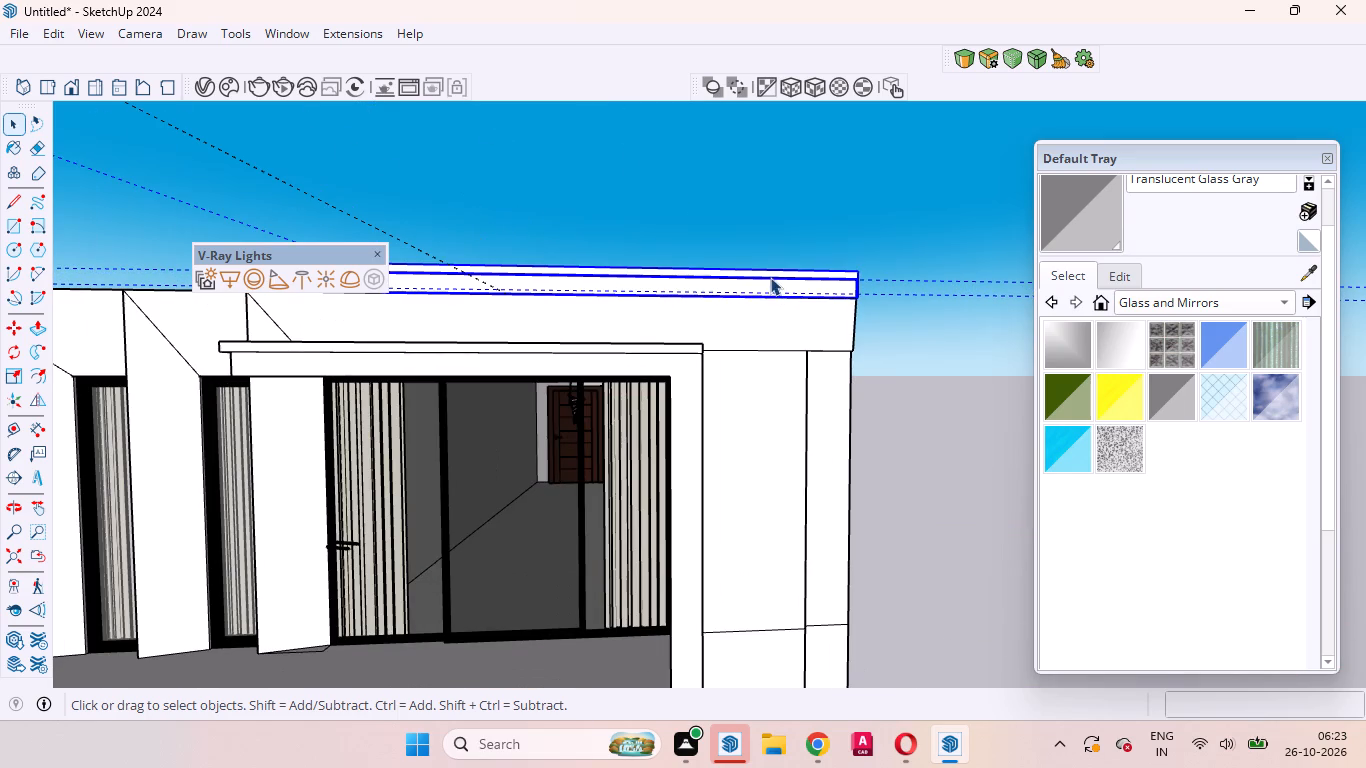
{"action": "double_click", "coordinate": [776, 285]}
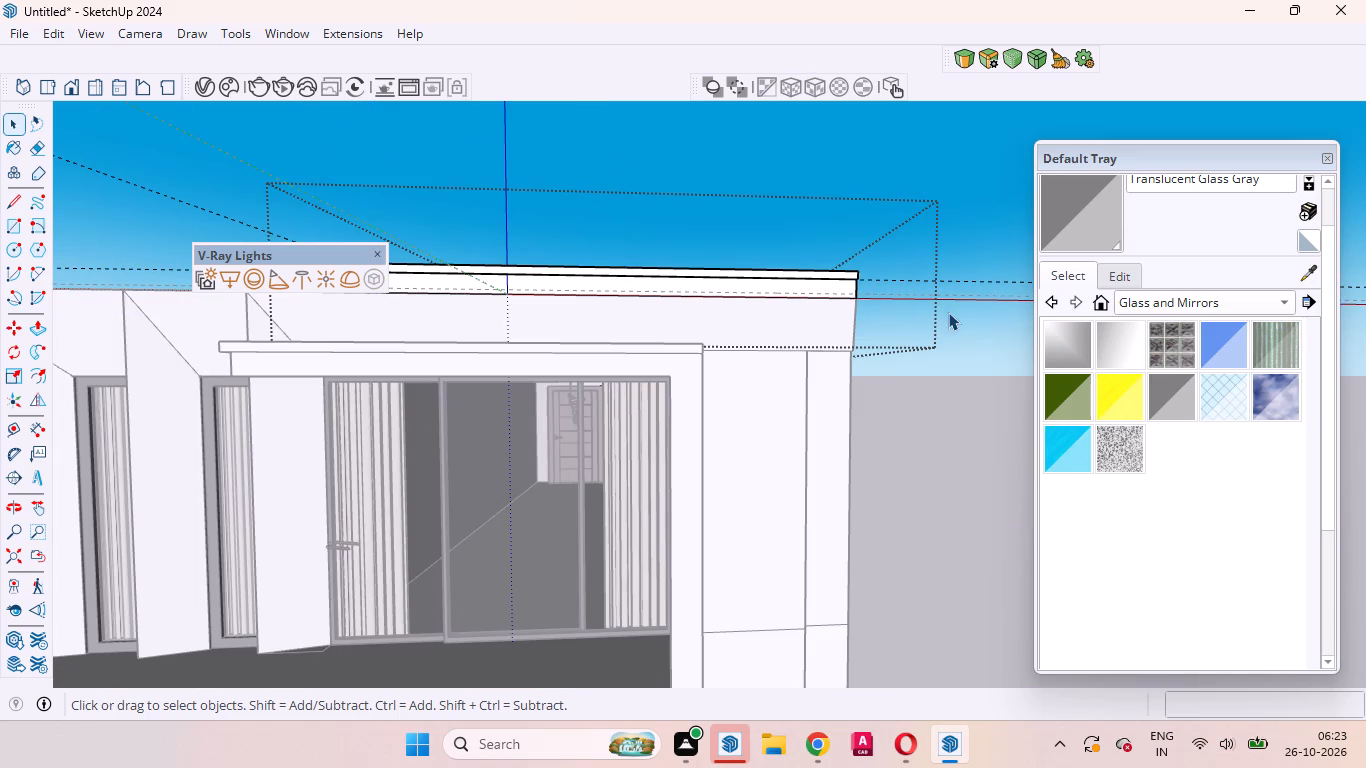
{"action": "left_click_drag", "start_coordinate": [1007, 365], "coordinate": [909, 223]}
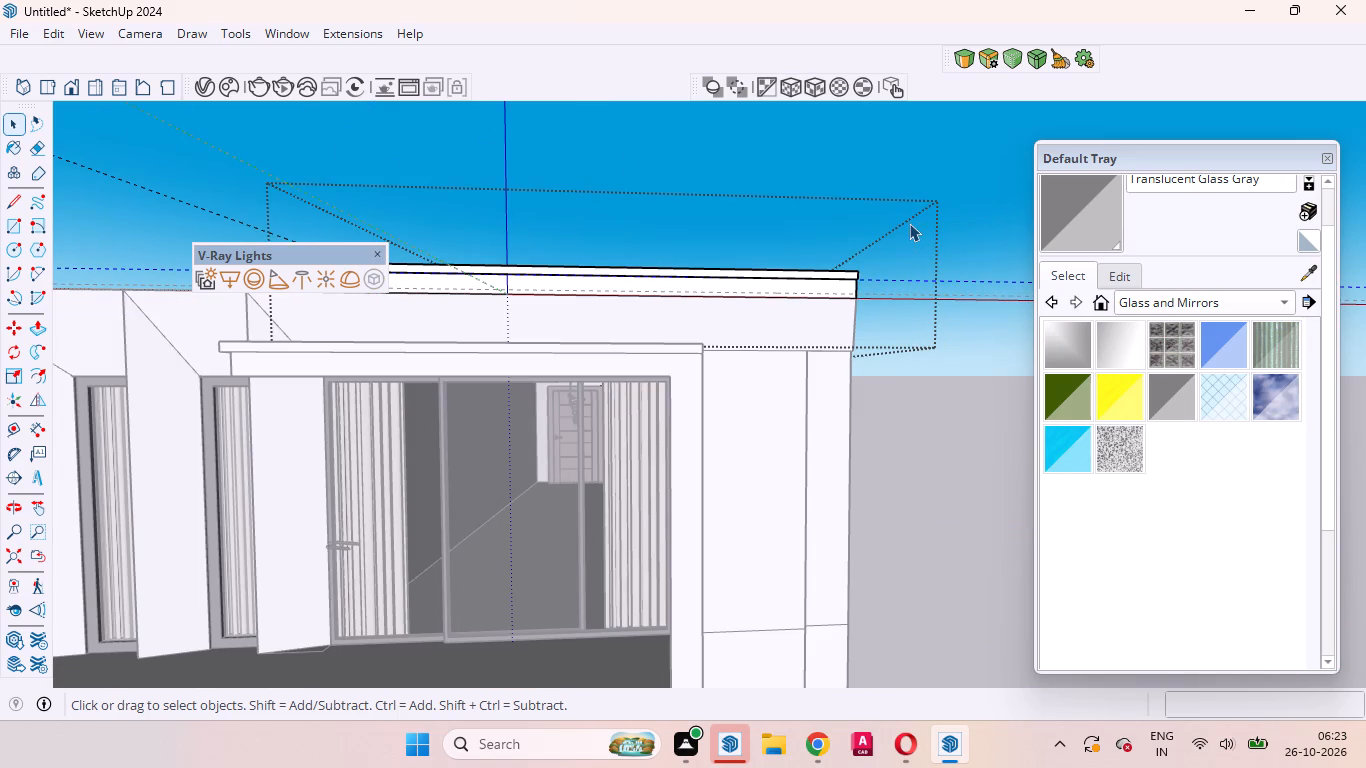
{"action": "key", "text": "Delete"}
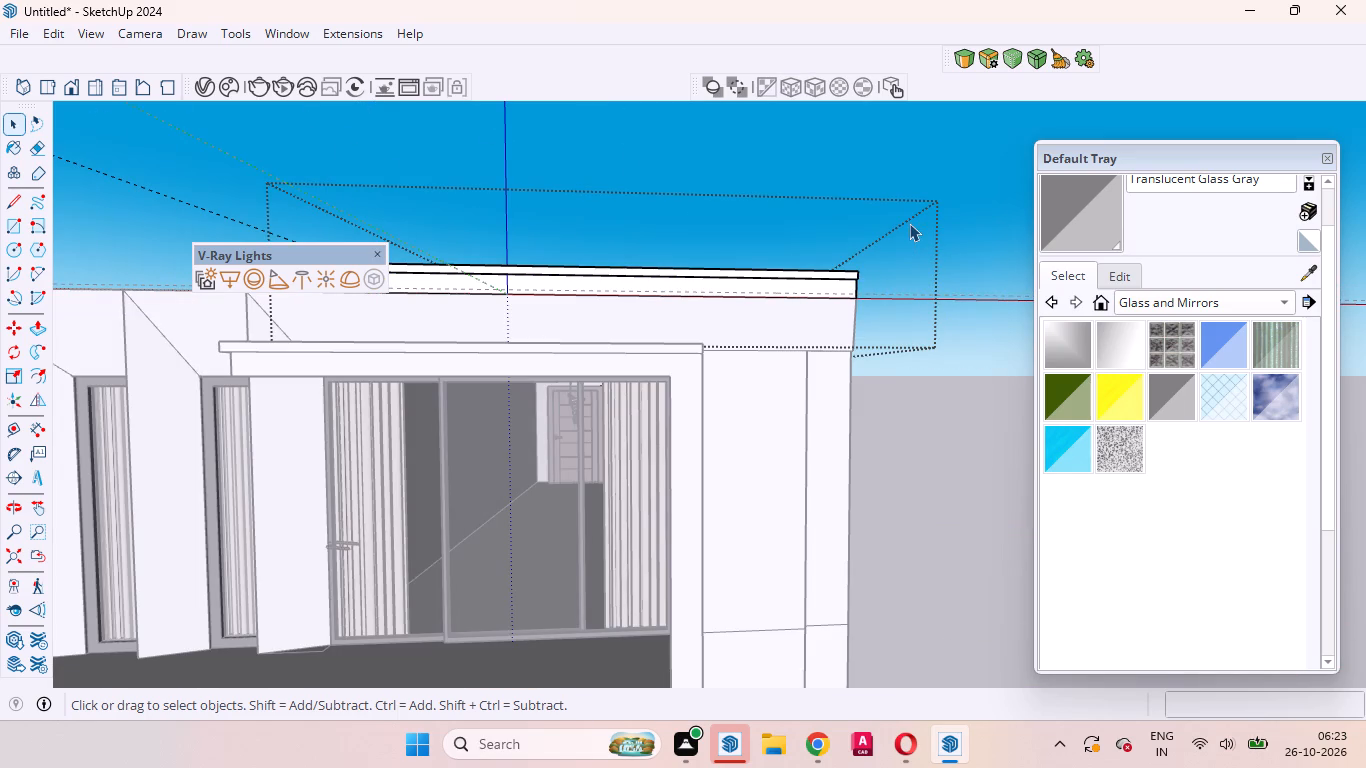
Delete the remaining guide line that runs away from the corner of the roof slab inside its open group.
{"action": "scroll", "coordinate": [943, 250], "scroll_direction": "down", "scroll_amount": 7}
{"action": "scroll", "coordinate": [692, 223], "scroll_direction": "up", "scroll_amount": 4}
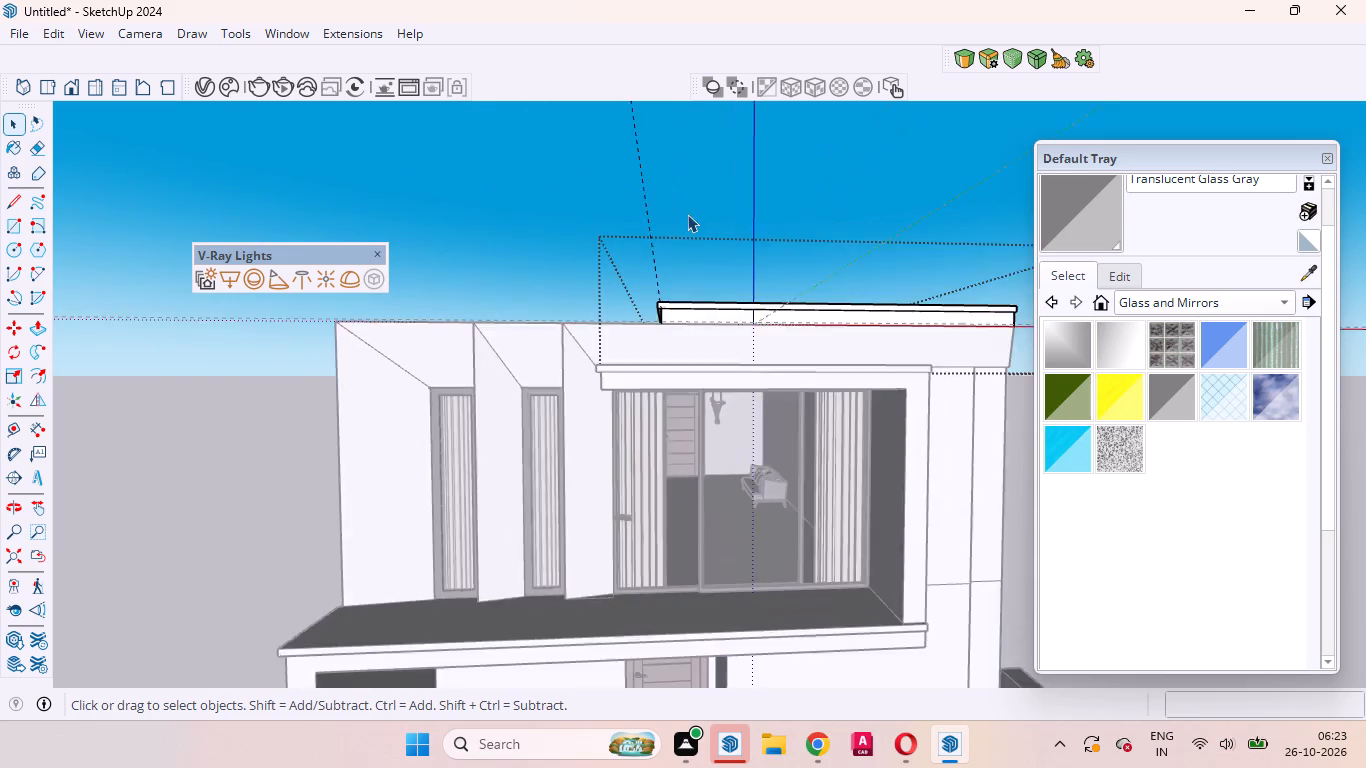
{"action": "scroll", "coordinate": [687, 214], "scroll_direction": "up", "scroll_amount": 4}
{"action": "scroll", "coordinate": [592, 315], "scroll_direction": "down", "scroll_amount": 6}
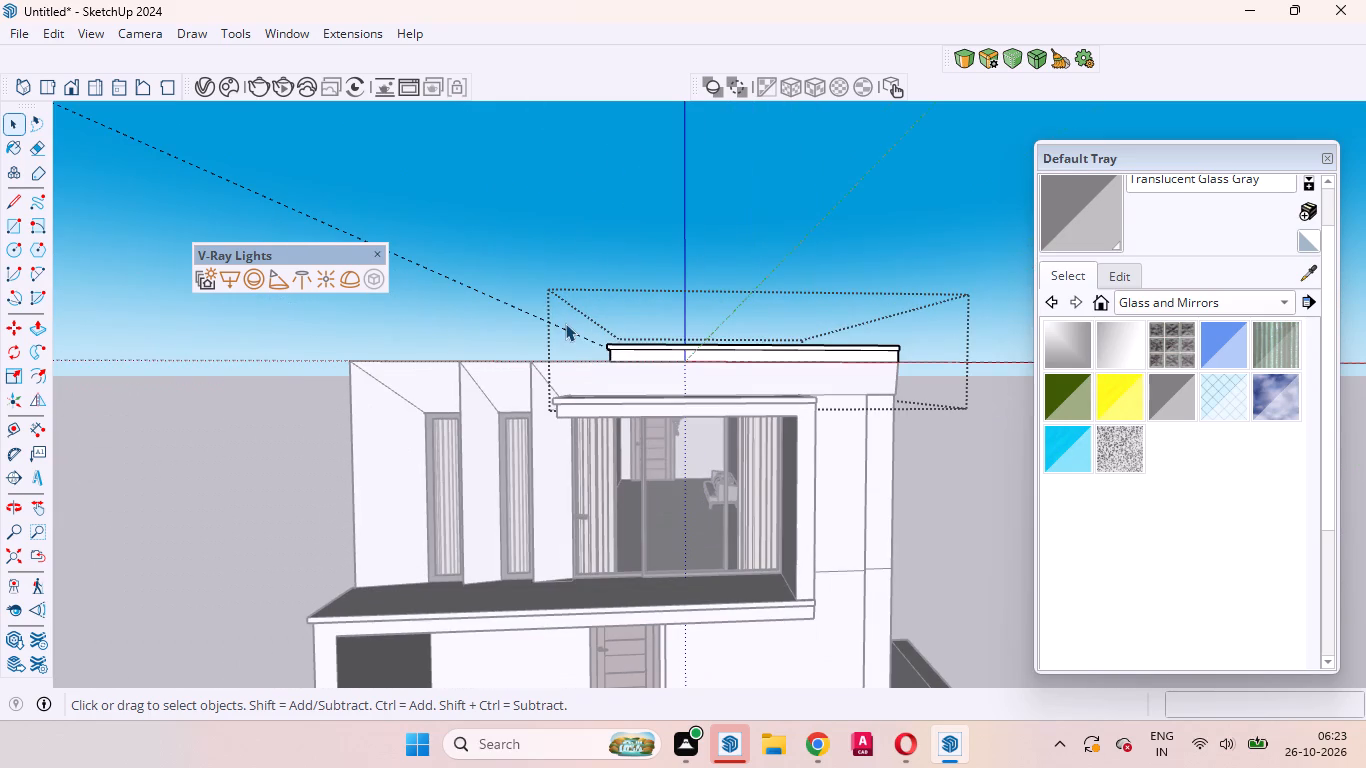
{"action": "left_click_drag", "start_coordinate": [496, 327], "coordinate": [476, 309]}
{"action": "left_click_drag", "start_coordinate": [476, 309], "coordinate": [417, 226]}
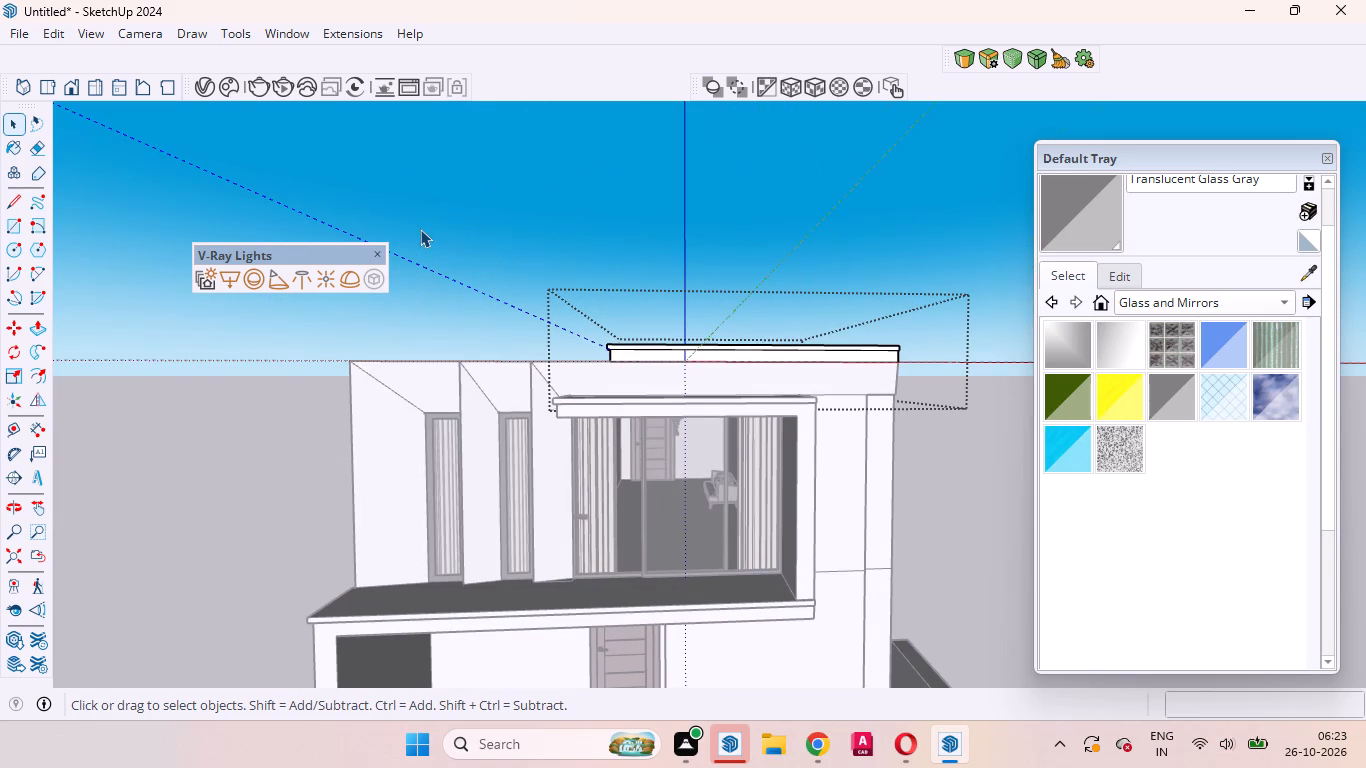
{"action": "key", "text": "Home"}
{"action": "key", "text": "Delete"}
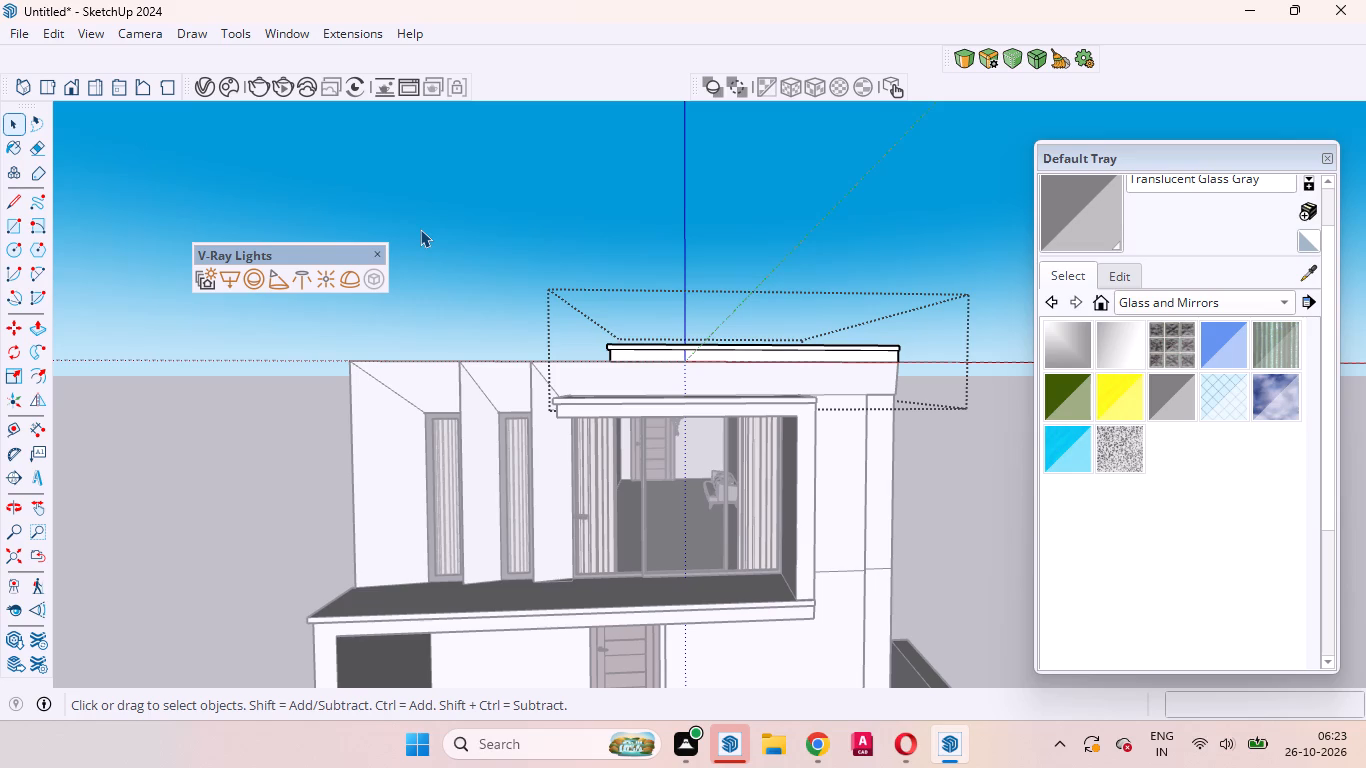
{"action": "scroll", "coordinate": [463, 230], "scroll_direction": "down", "scroll_amount": 20}
{"action": "scroll", "coordinate": [463, 230], "scroll_direction": "down", "scroll_amount": 1}
{"action": "scroll", "coordinate": [665, 509], "scroll_direction": "up", "scroll_amount": 1}
{"action": "scroll", "coordinate": [656, 596], "scroll_direction": "down", "scroll_amount": 3}
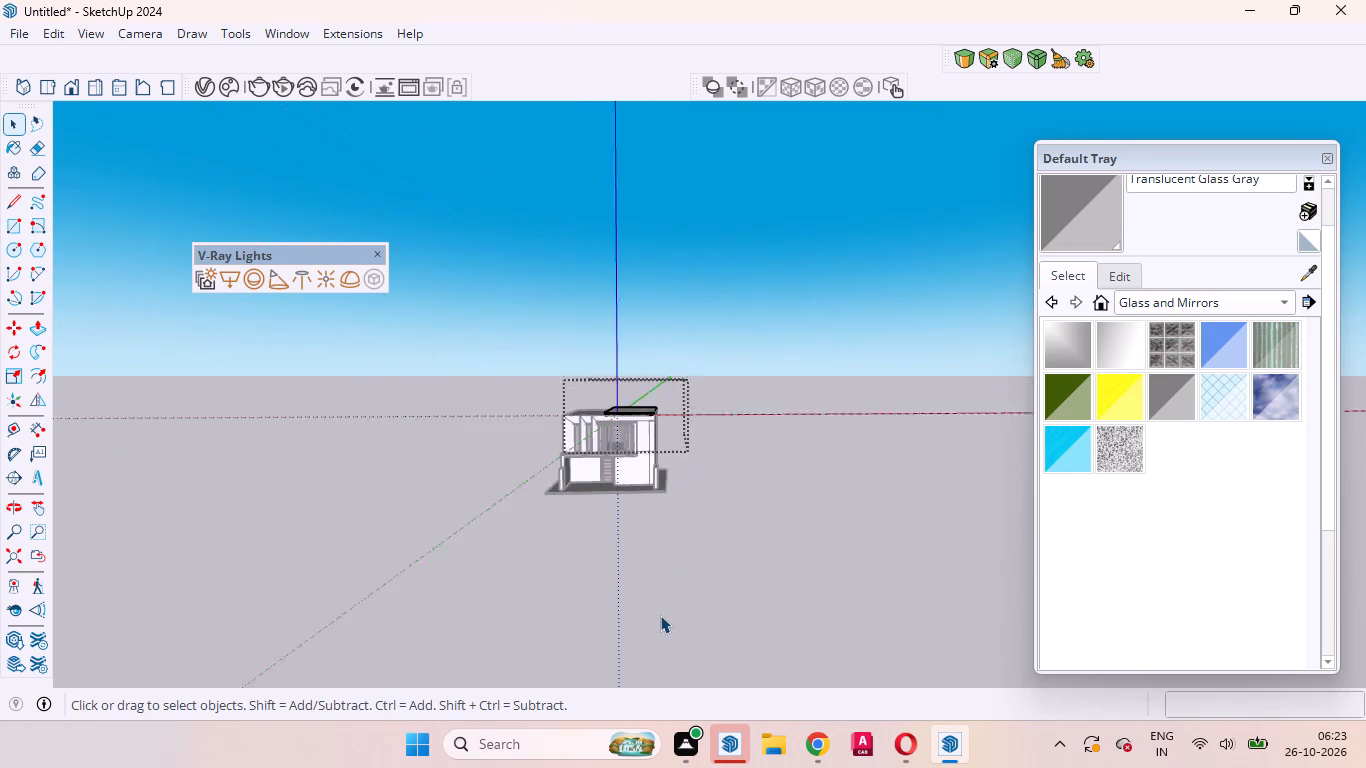
{"action": "scroll", "coordinate": [660, 615], "scroll_direction": "down", "scroll_amount": 1}
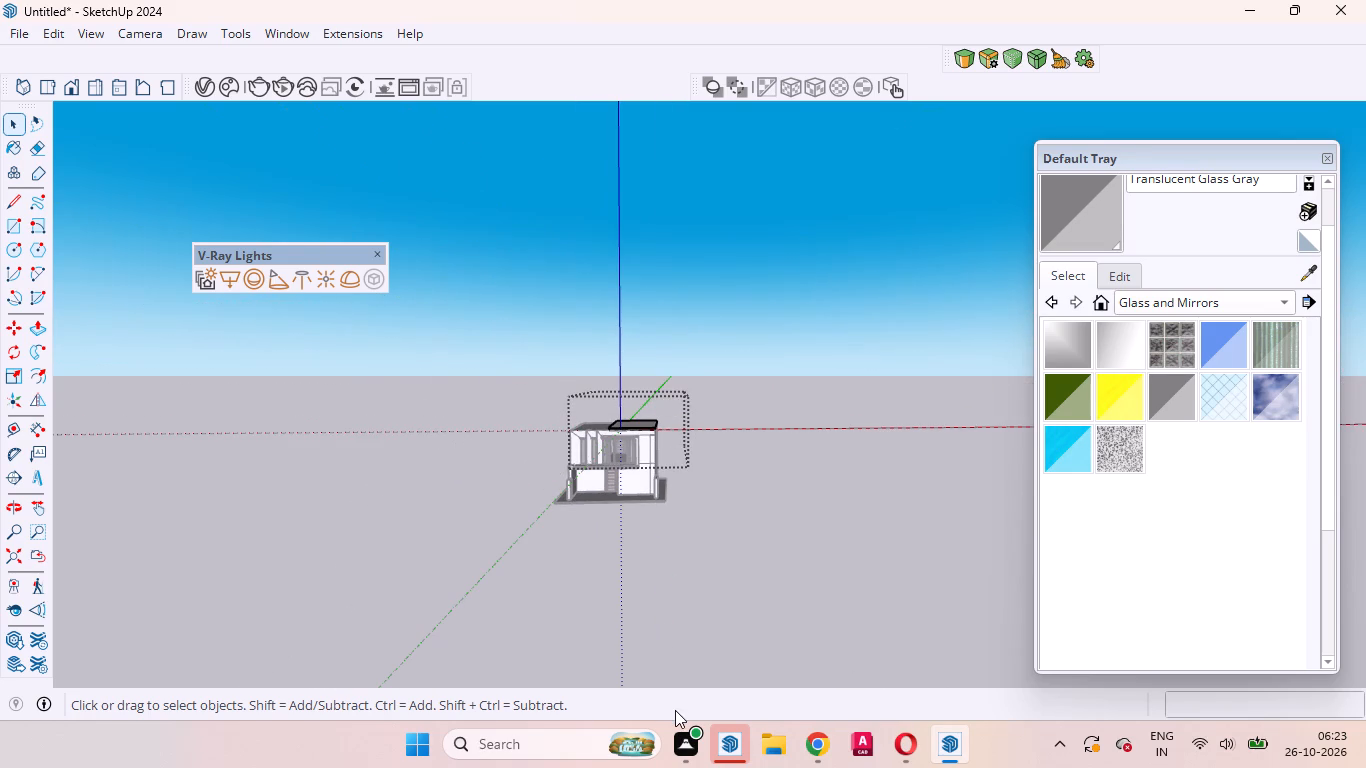
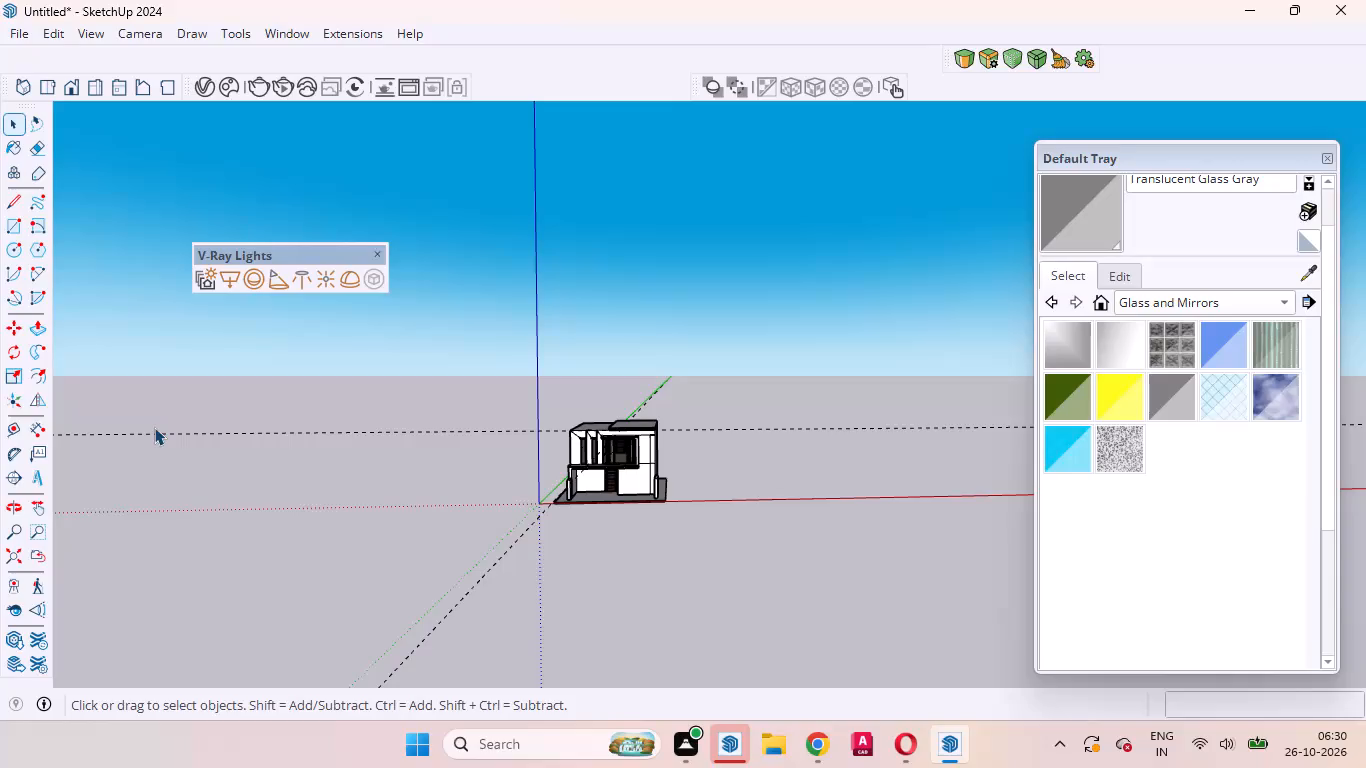
Delete the two dashed construction guide lines running across the ground around the house.
{"action": "key", "text": "Delete"}
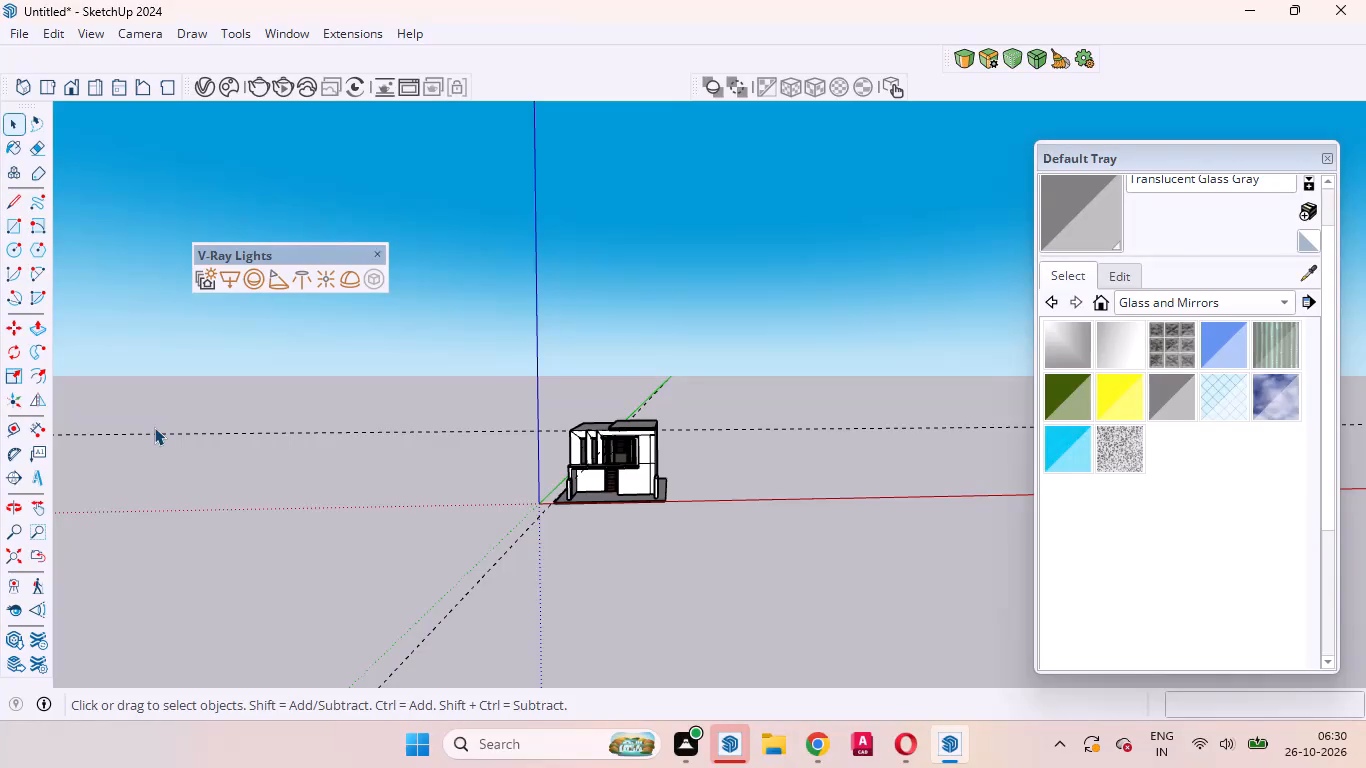
{"action": "left_click", "coordinate": [154, 427]}
{"action": "left_click_drag", "start_coordinate": [212, 505], "coordinate": [103, 386]}
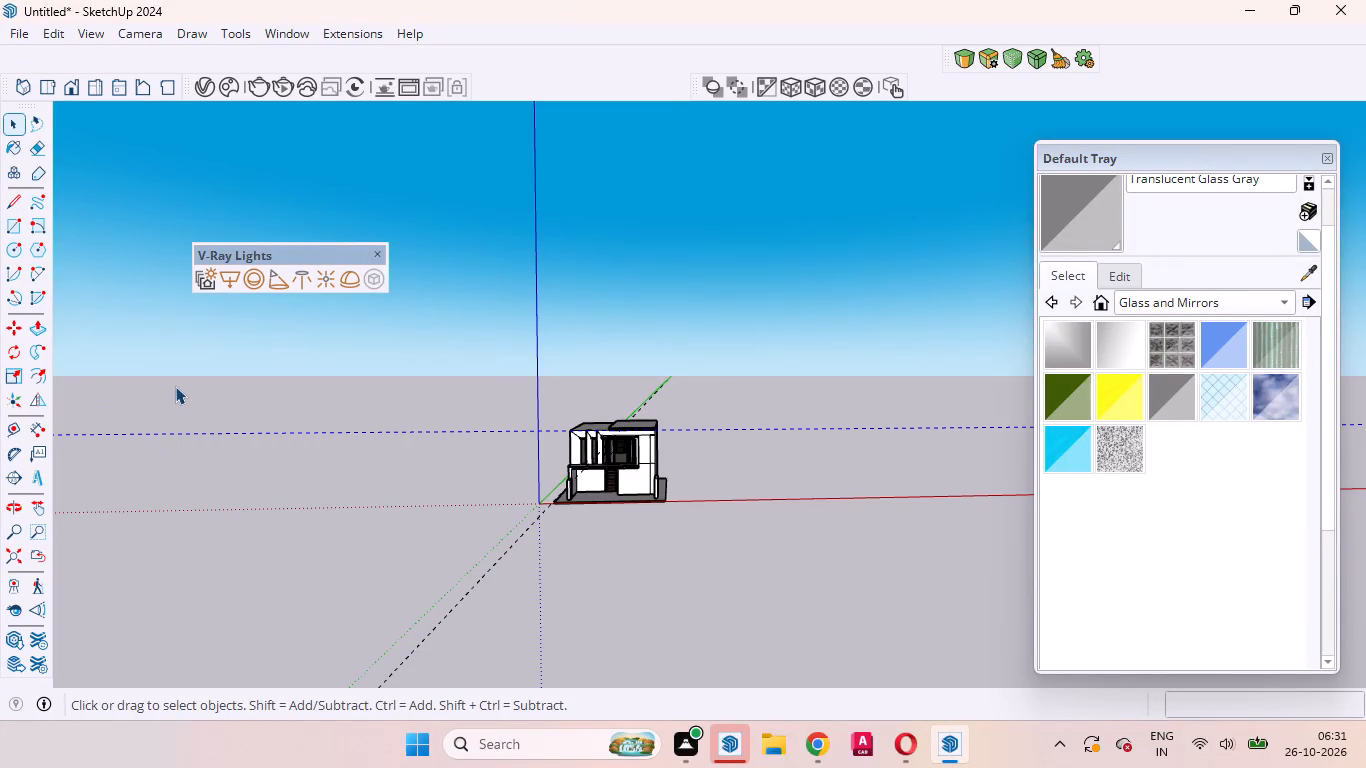
{"action": "key", "text": "Delete"}
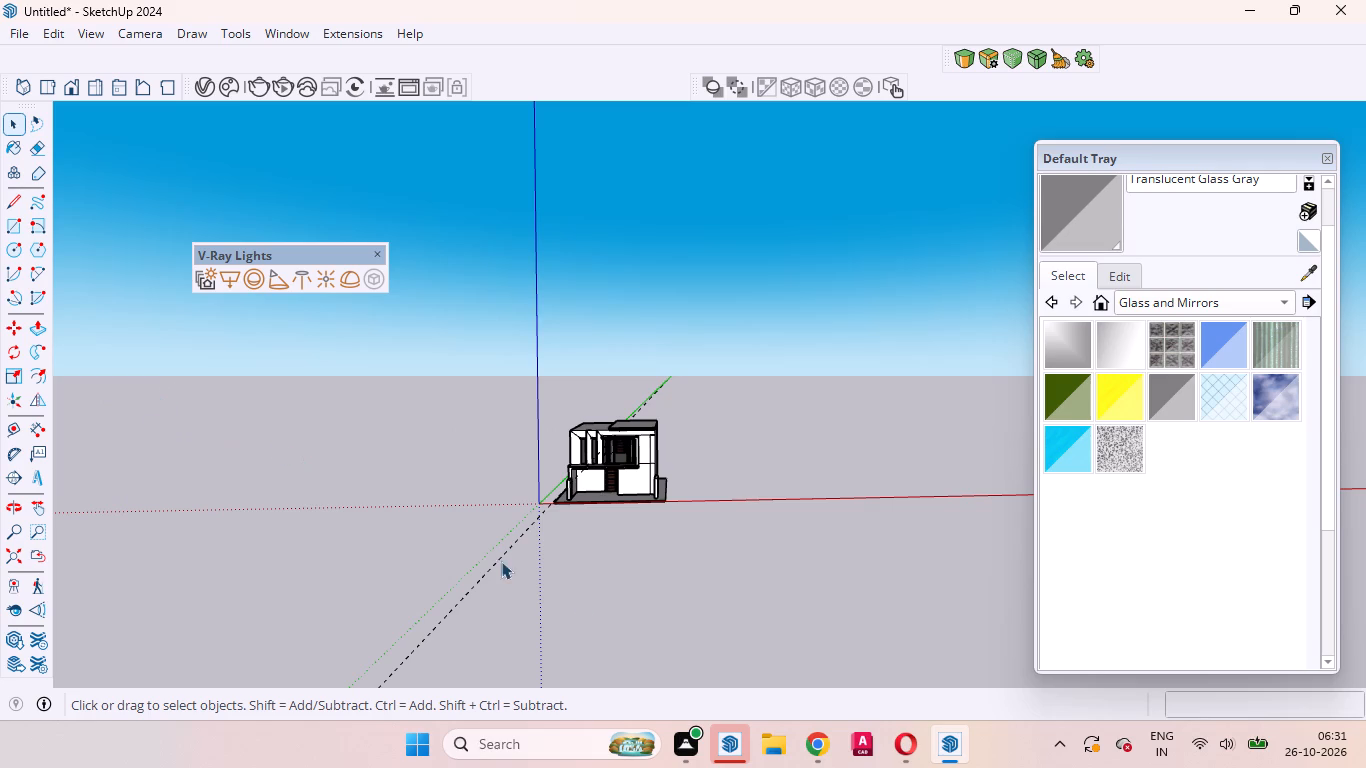
{"action": "left_click_drag", "start_coordinate": [575, 592], "coordinate": [348, 526]}
{"action": "key", "text": "Delete"}
Examine the house's front facade, side walls, porch and boundary walls from several angles.
{"action": "scroll", "coordinate": [593, 469], "scroll_direction": "up", "scroll_amount": 14}
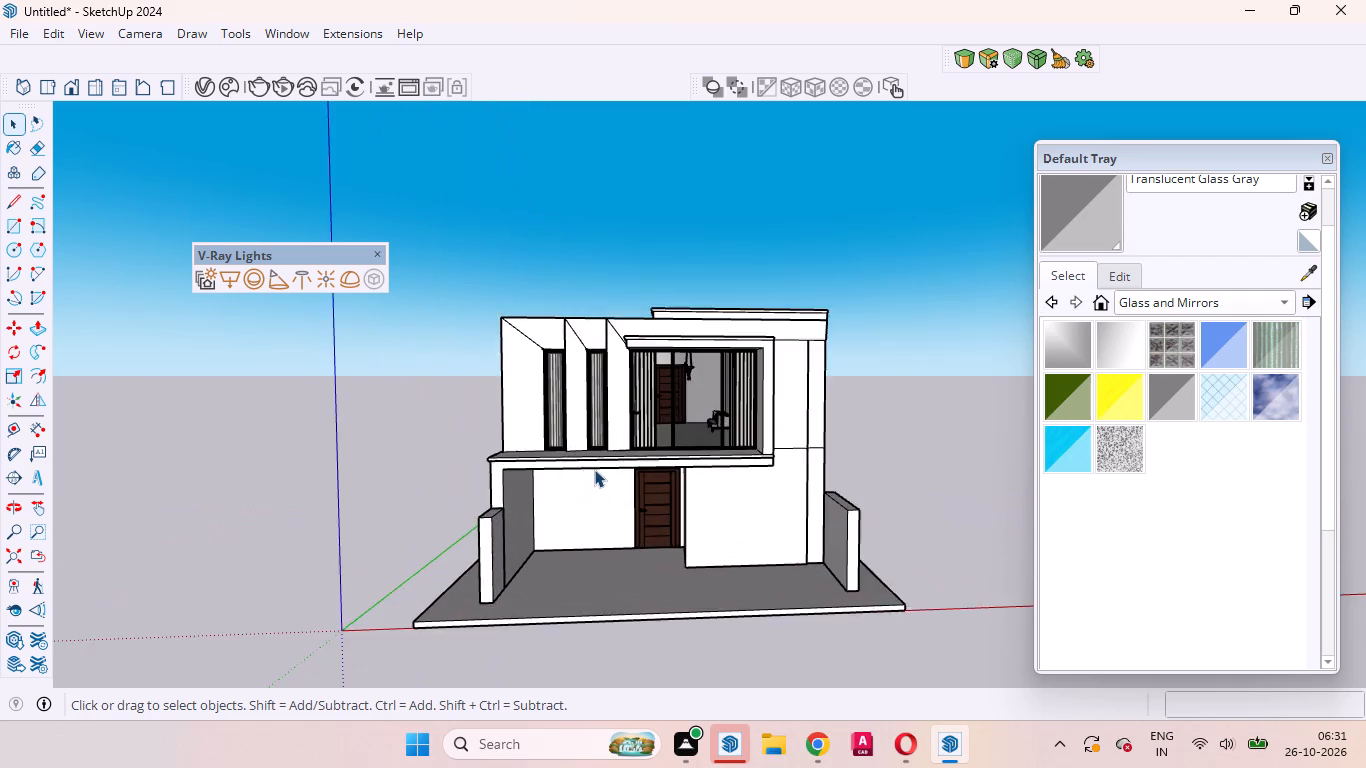
{"action": "scroll", "coordinate": [594, 469], "scroll_direction": "up", "scroll_amount": 5}
{"action": "middle_click_drag", "start_coordinate": [594, 469], "coordinate": [365, 455]}
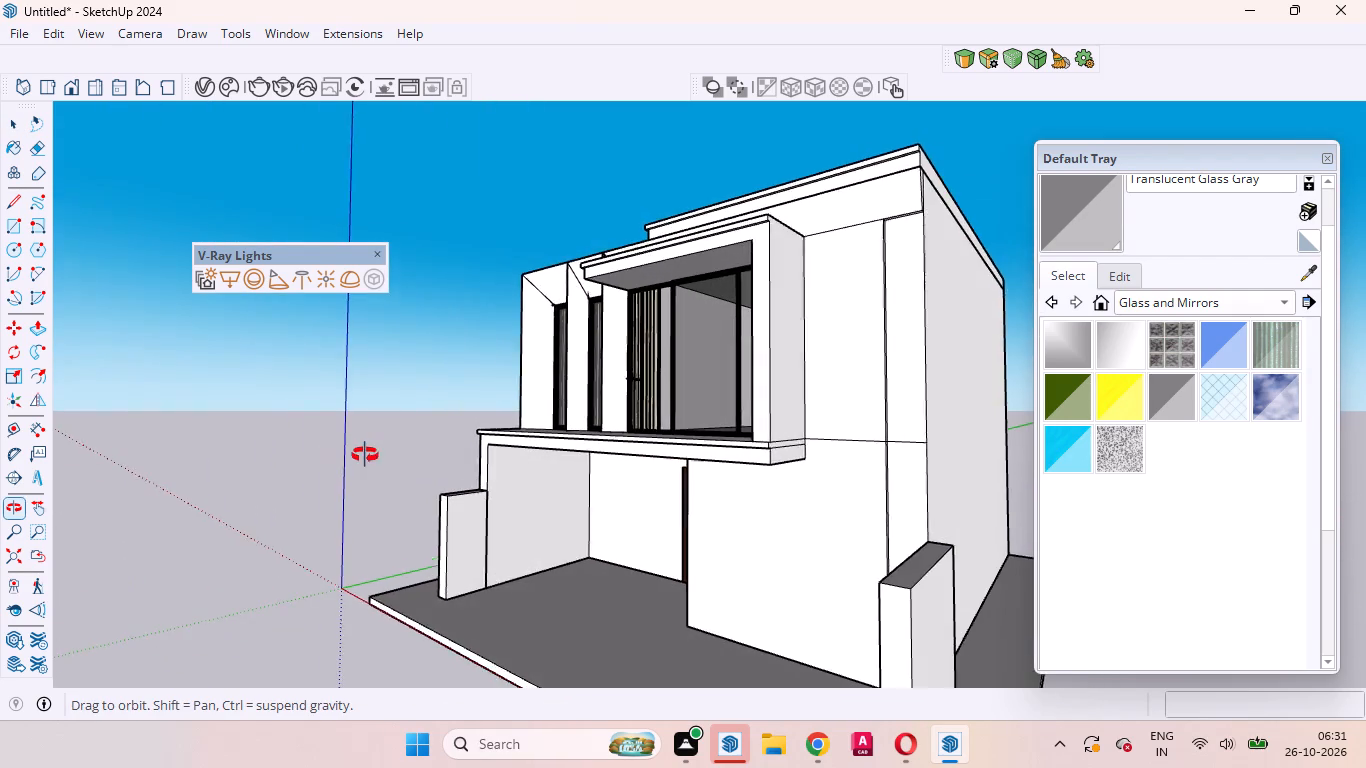
{"action": "middle_click_drag", "start_coordinate": [365, 455], "coordinate": [438, 451]}
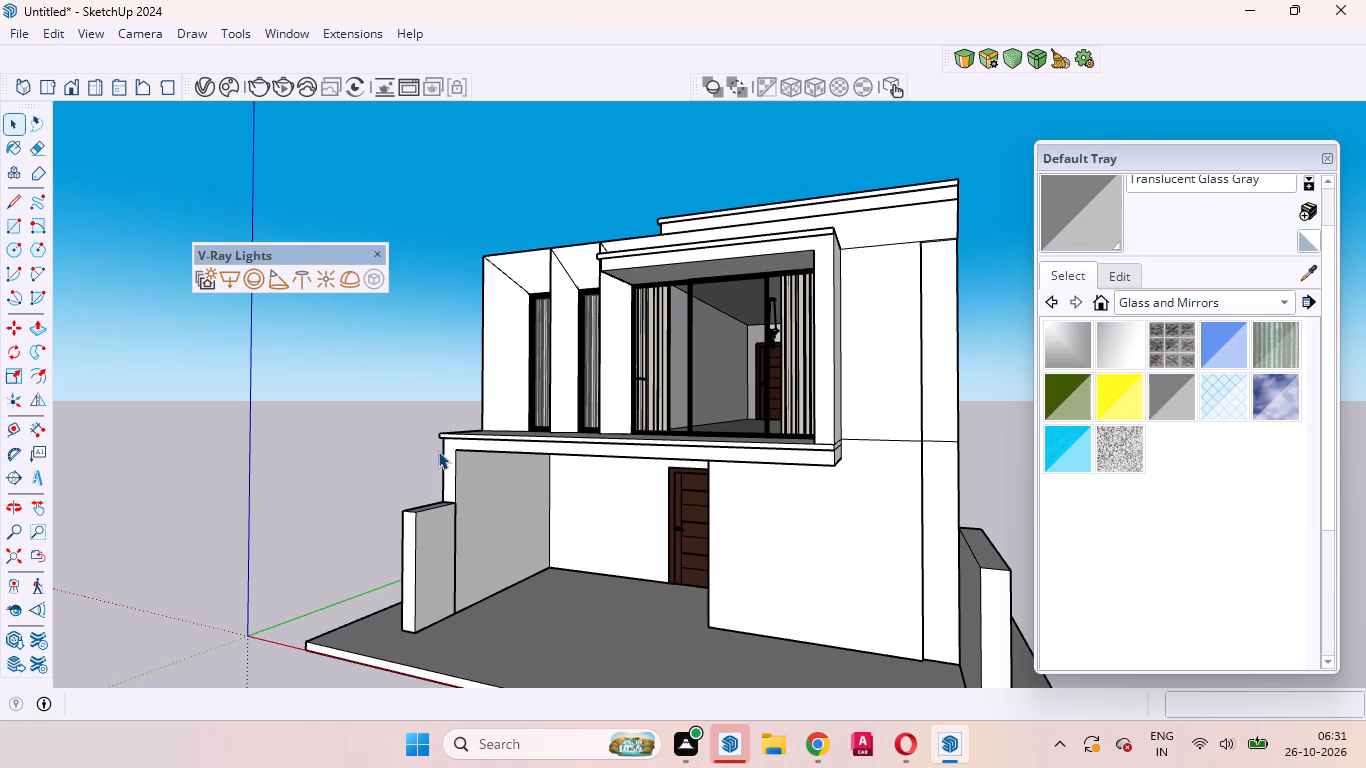
{"action": "scroll", "coordinate": [439, 451], "scroll_direction": "down", "scroll_amount": 3}
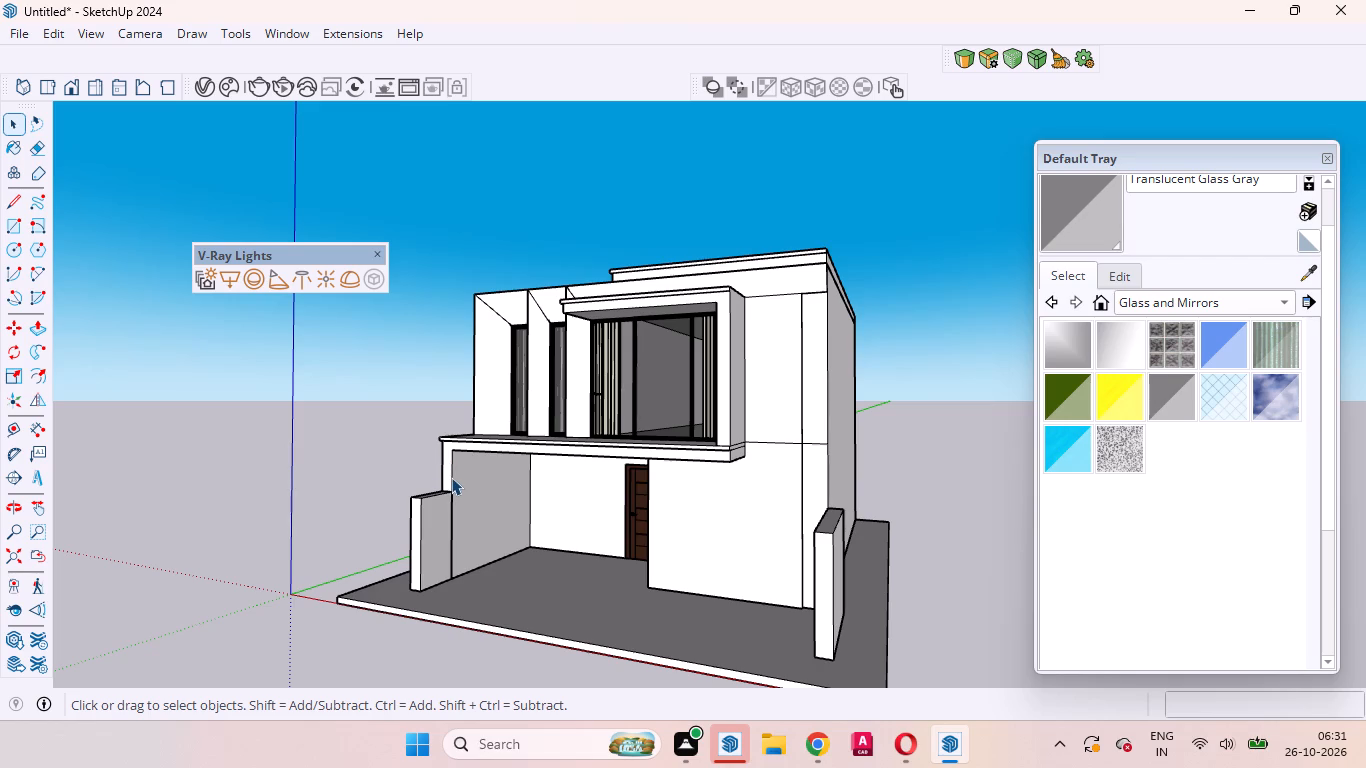
{"action": "scroll", "coordinate": [451, 477], "scroll_direction": "up", "scroll_amount": 3}
{"action": "scroll", "coordinate": [451, 477], "scroll_direction": "down", "scroll_amount": 10}
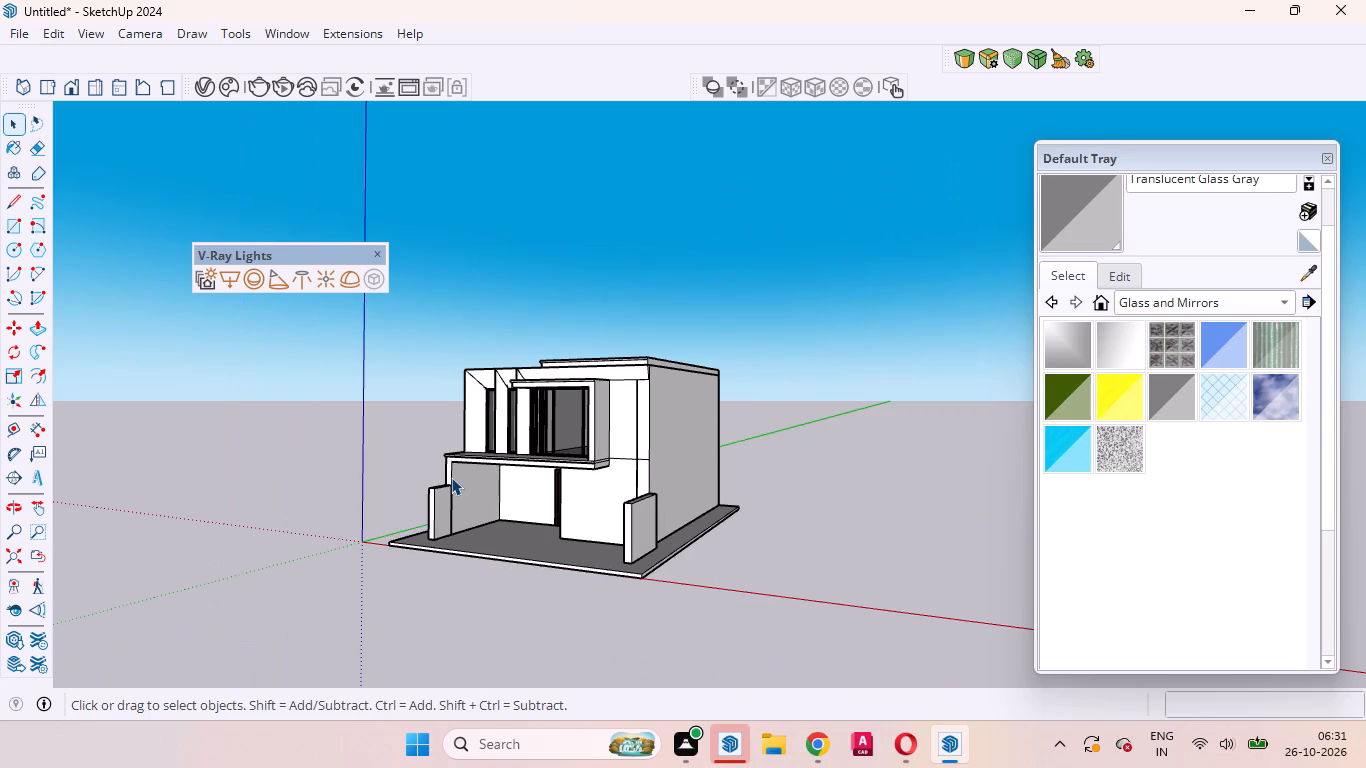
{"action": "middle_click", "coordinate": [532, 439]}
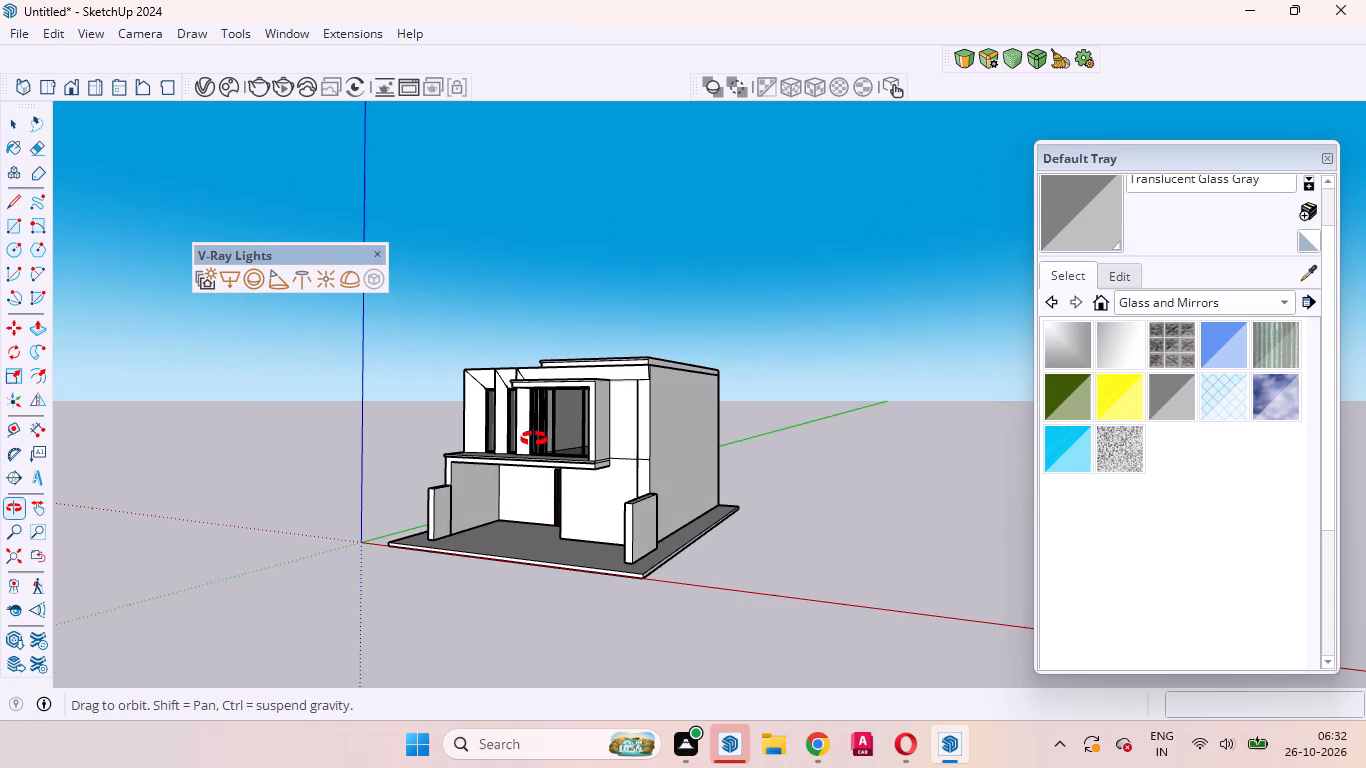
{"action": "scroll", "coordinate": [534, 439], "scroll_direction": "up", "scroll_amount": 5}
{"action": "middle_click_drag", "start_coordinate": [545, 432], "coordinate": [568, 437]}
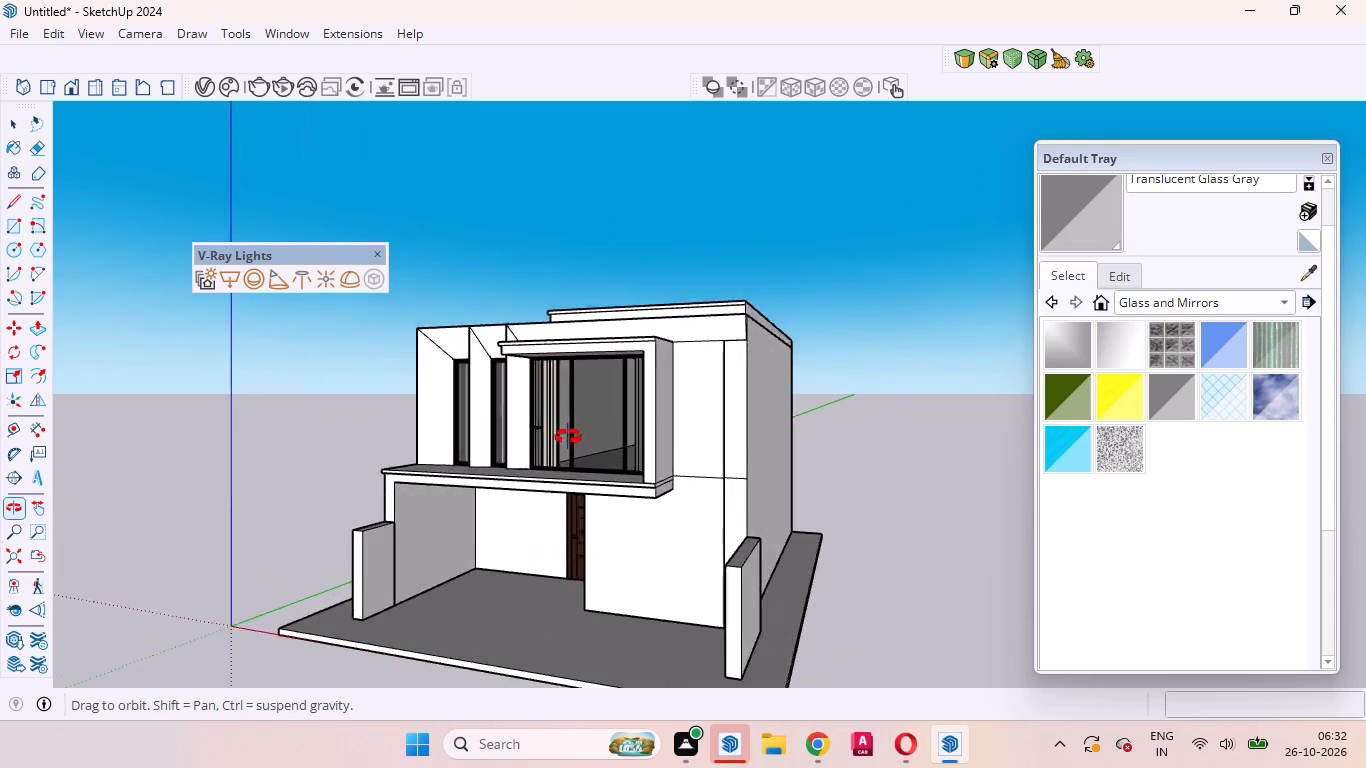
{"action": "middle_click_drag", "start_coordinate": [568, 437], "coordinate": [836, 448]}
{"action": "scroll", "coordinate": [836, 448], "scroll_direction": "up", "scroll_amount": 1}
{"action": "scroll", "coordinate": [834, 442], "scroll_direction": "down", "scroll_amount": 7}
{"action": "scroll", "coordinate": [865, 525], "scroll_direction": "up", "scroll_amount": 3}
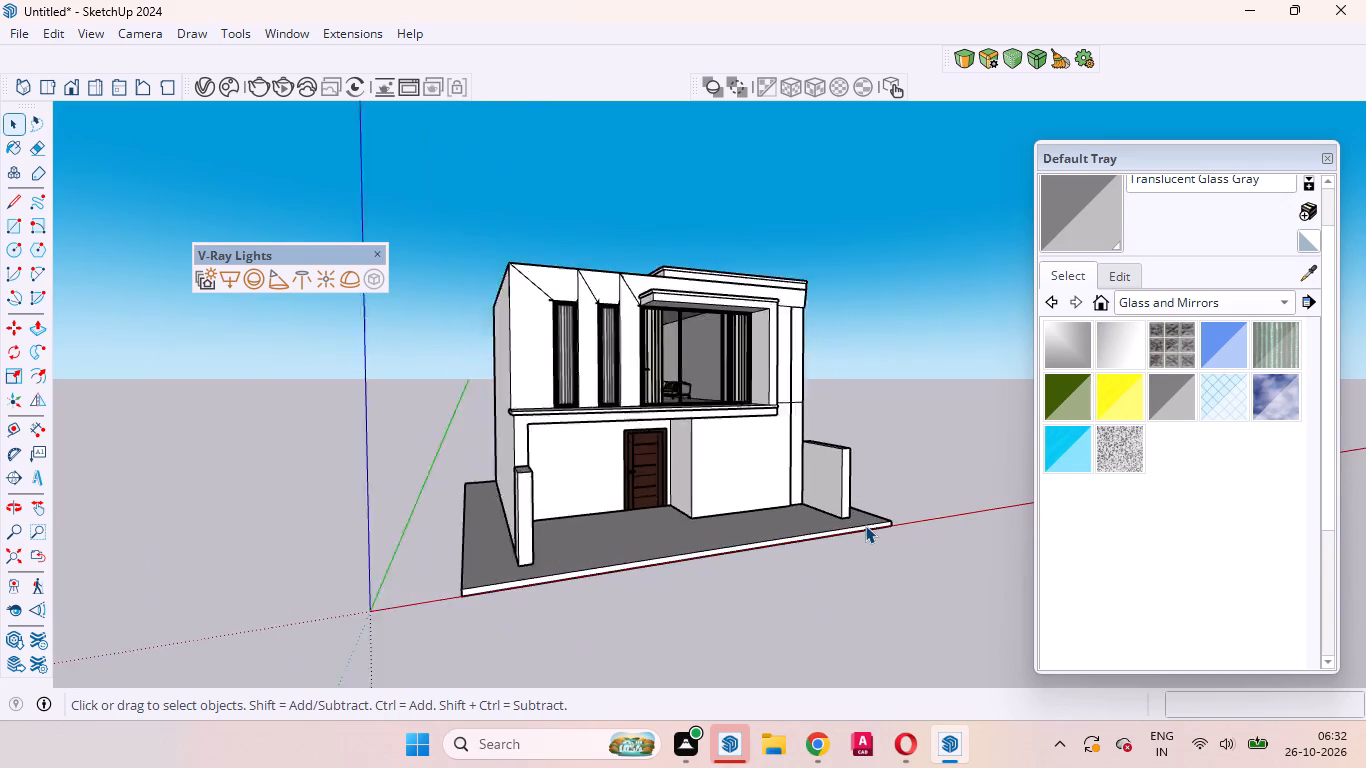
{"action": "scroll", "coordinate": [865, 525], "scroll_direction": "up", "scroll_amount": 8}
{"action": "middle_click_drag", "start_coordinate": [825, 519], "coordinate": [1000, 607]}
{"action": "scroll", "coordinate": [730, 477], "scroll_direction": "down", "scroll_amount": 5}
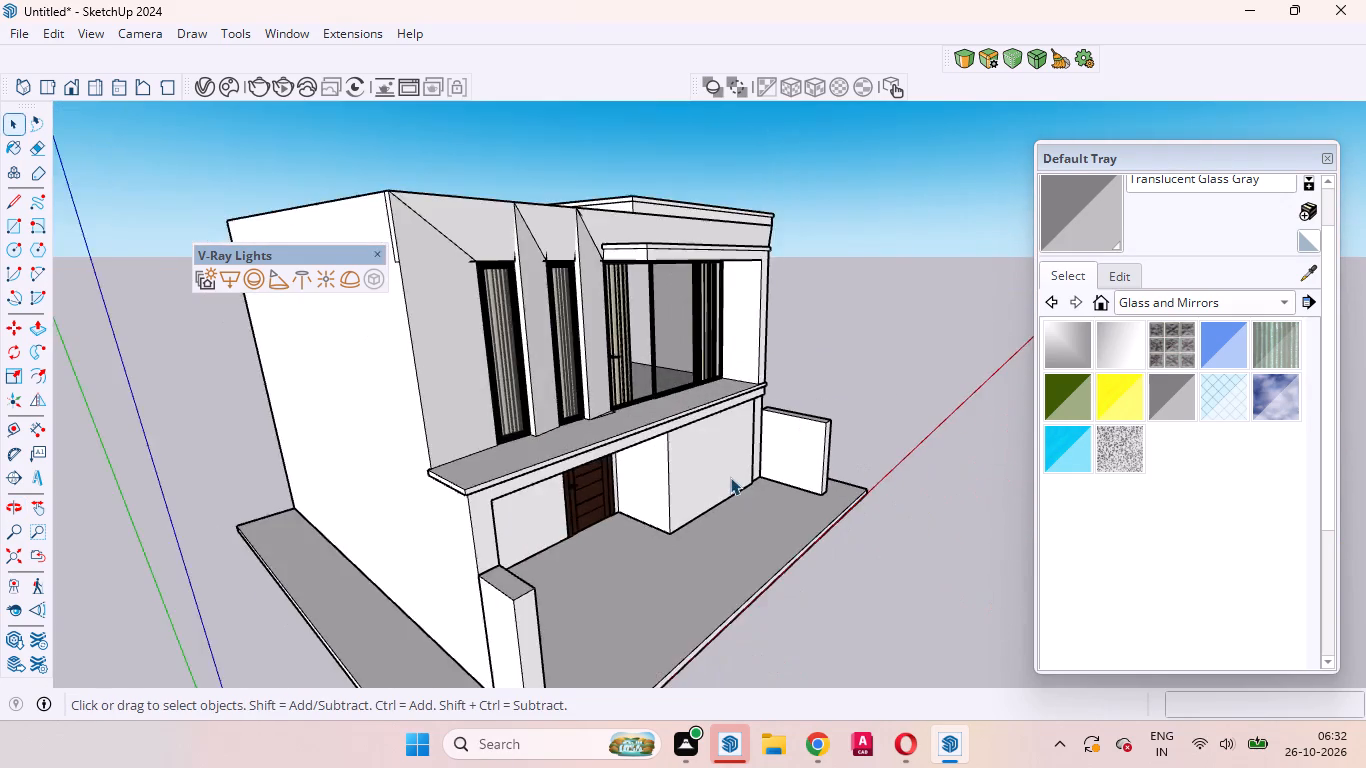
{"action": "scroll", "coordinate": [730, 477], "scroll_direction": "down", "scroll_amount": 4}
{"action": "scroll", "coordinate": [746, 522], "scroll_direction": "up", "scroll_amount": 5}
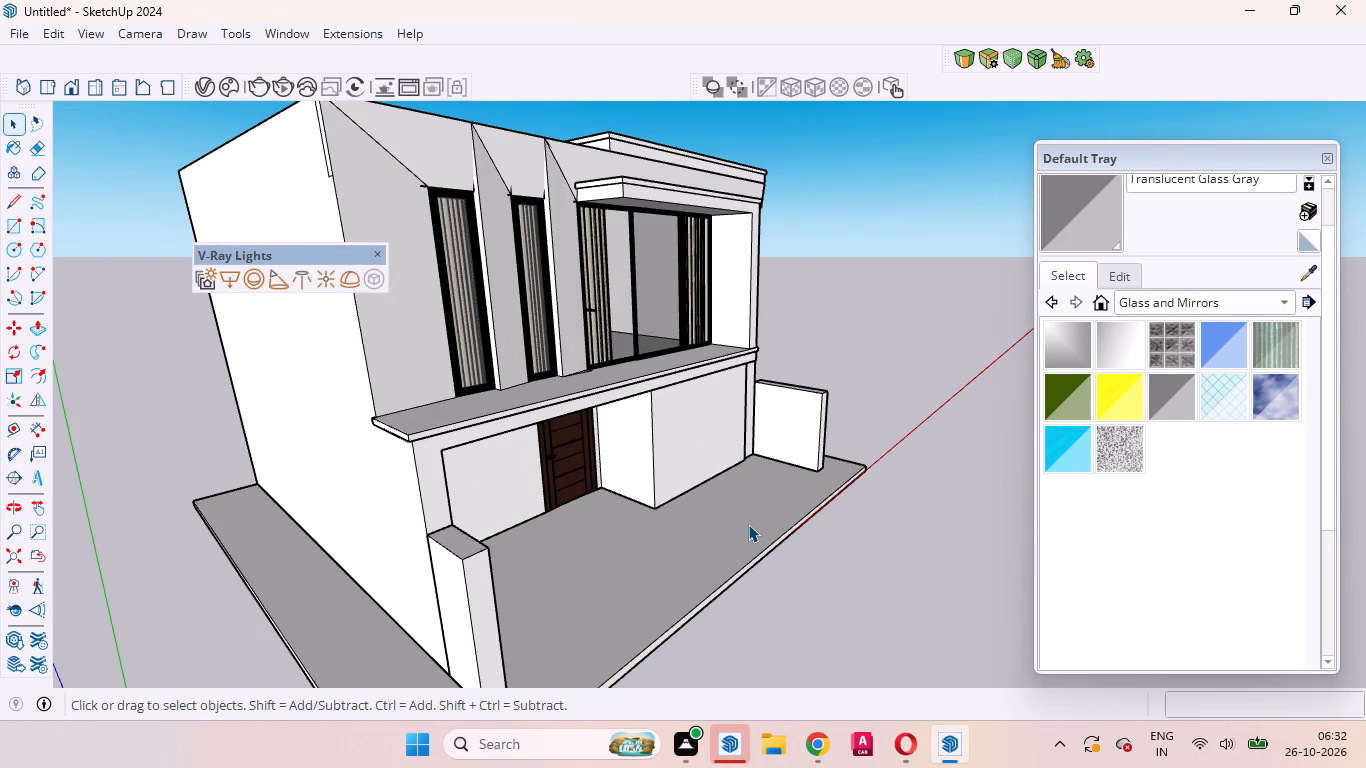
{"action": "scroll", "coordinate": [750, 524], "scroll_direction": "up", "scroll_amount": 1}
{"action": "middle_click_drag", "start_coordinate": [753, 524], "coordinate": [631, 511]}
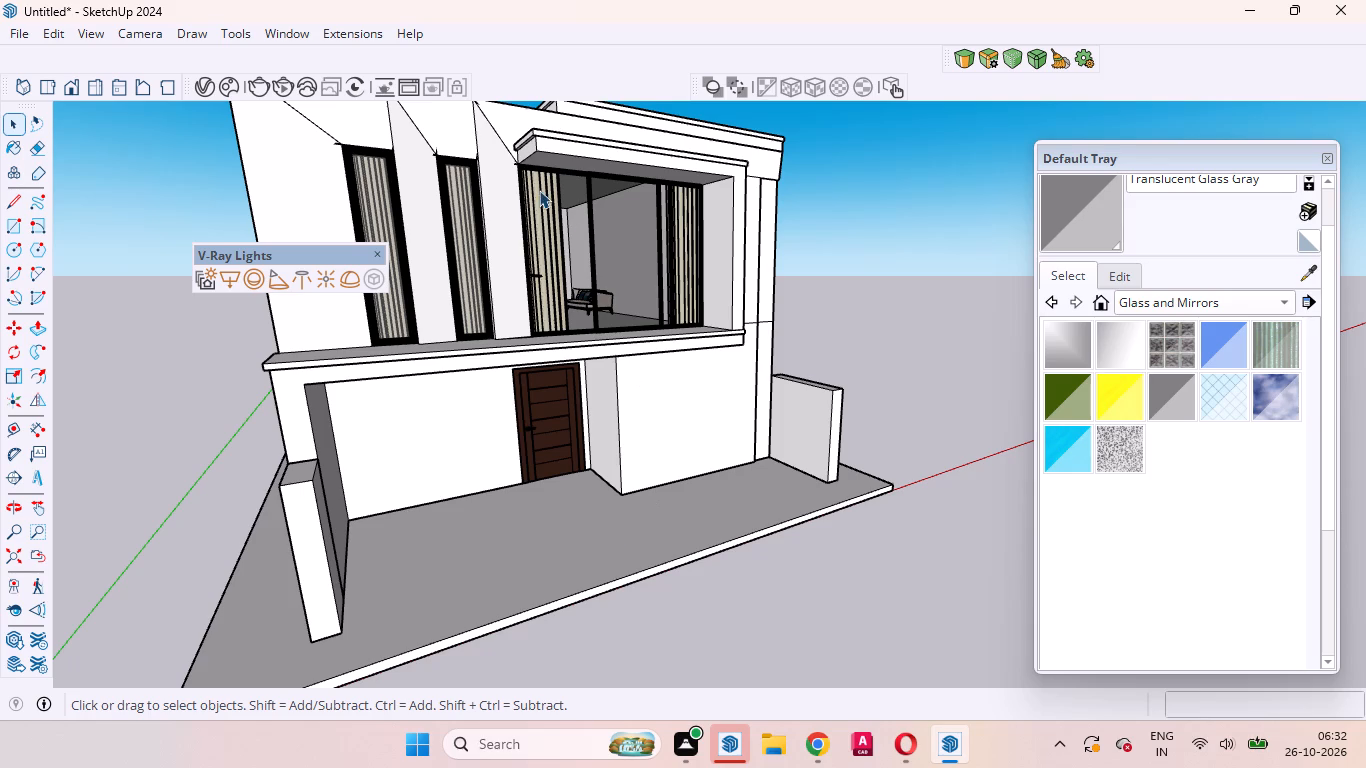
Search the 3D Warehouse models for "gate", replacing the sliding windows query.
{"action": "left_click", "coordinate": [290, 32]}
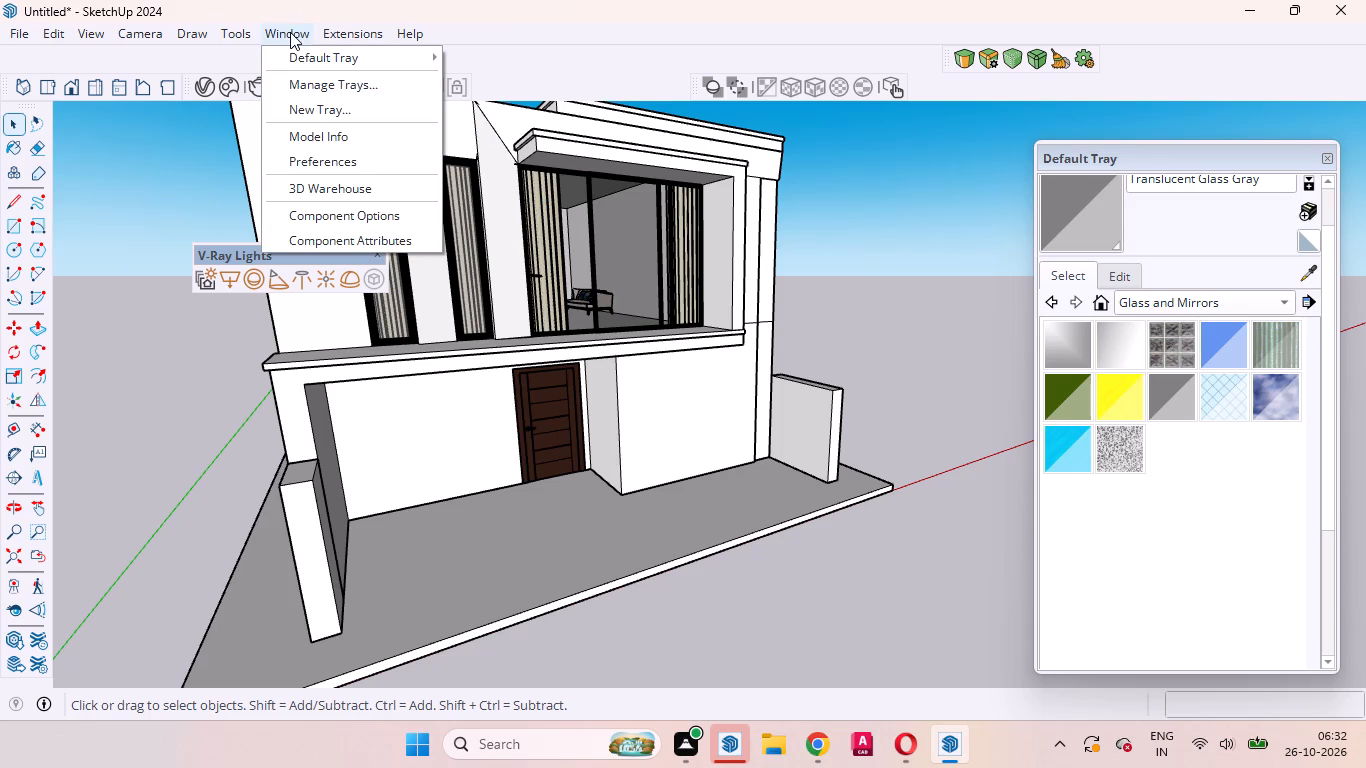
{"action": "left_click", "coordinate": [343, 191]}
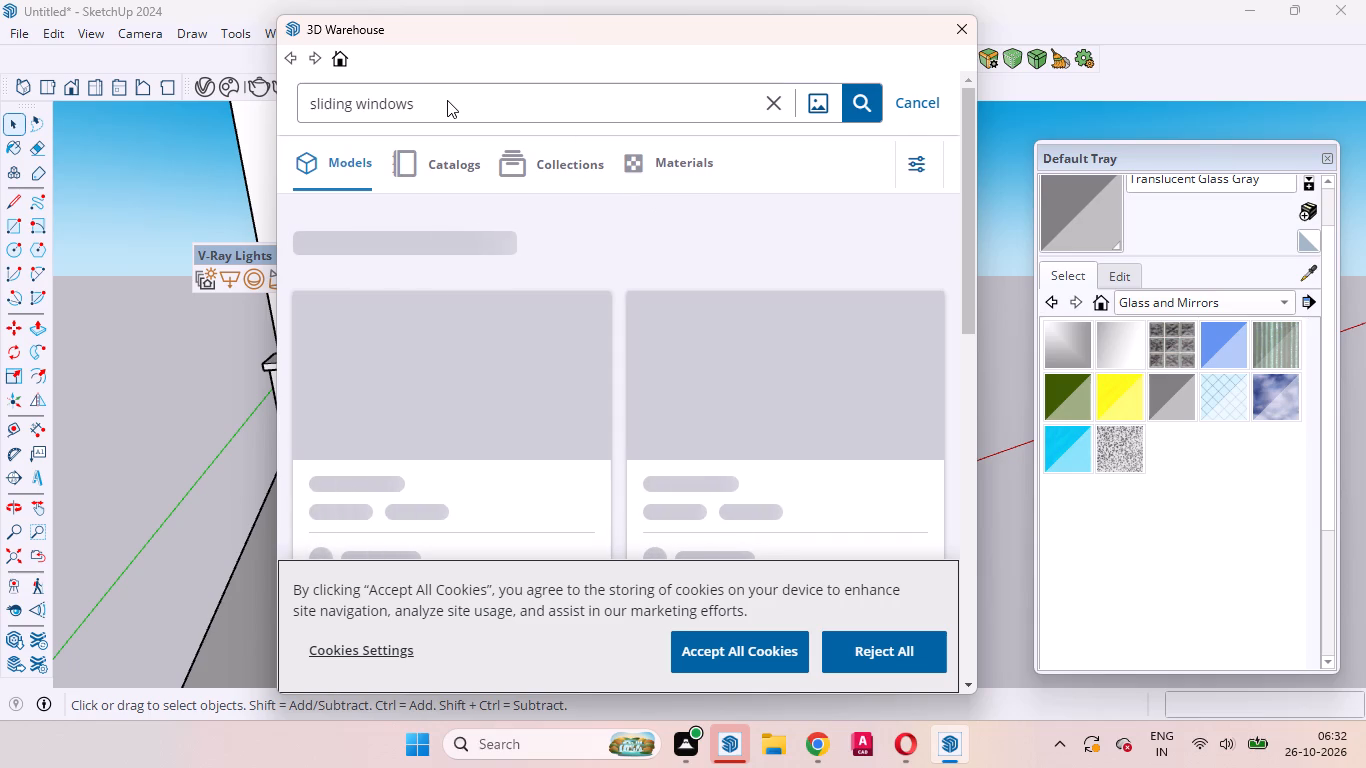
{"action": "left_click", "coordinate": [447, 100]}
{"action": "left_click", "coordinate": [491, 104]}
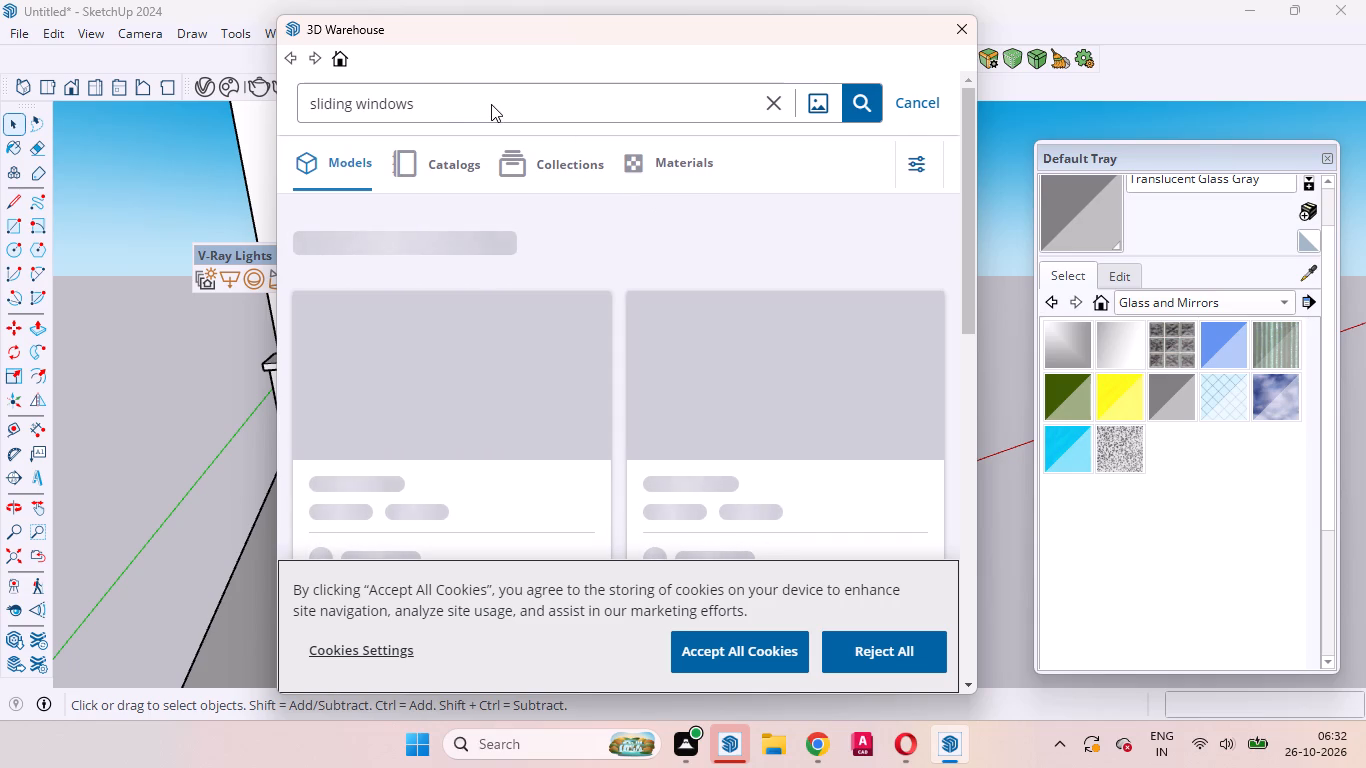
{"action": "left_click", "coordinate": [496, 102]}
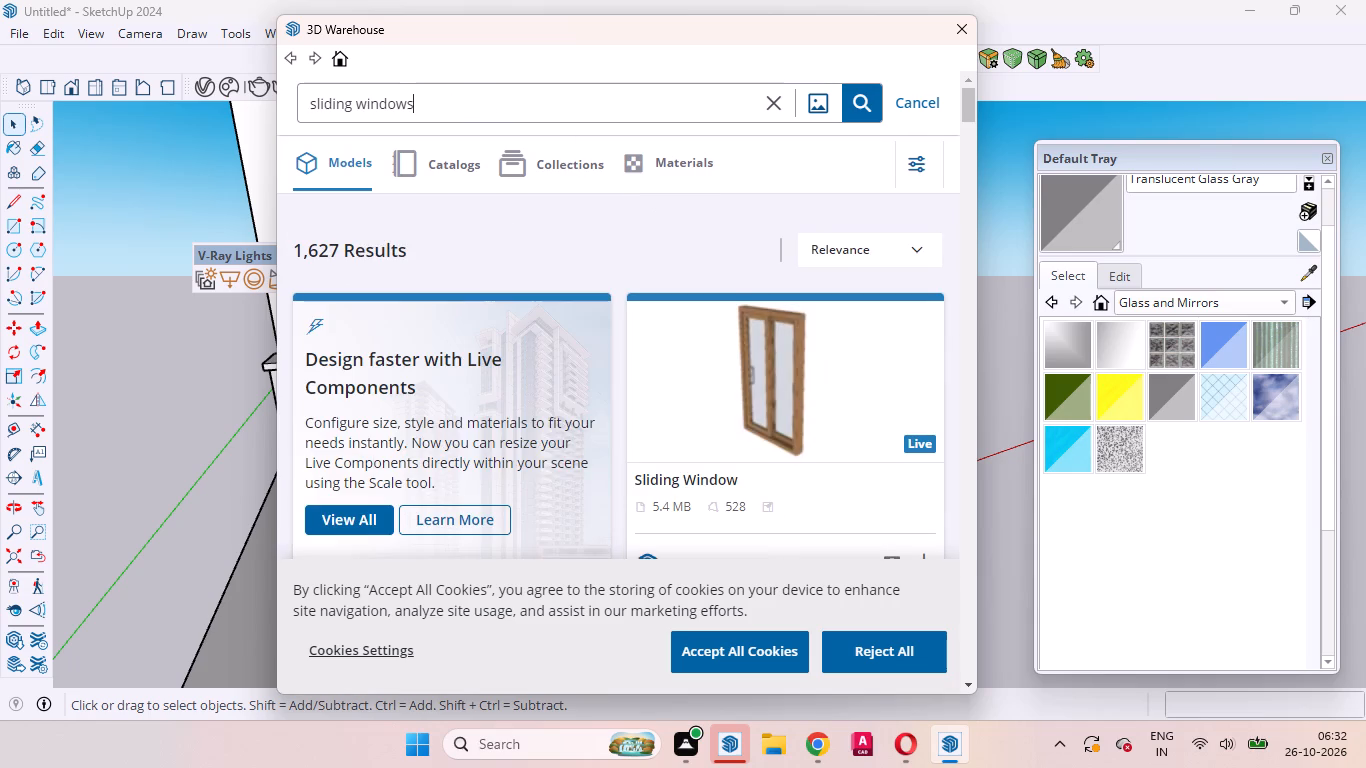
{"action": "key", "text": "BackSpace"}
{"action": "key", "text": "BackSpace"}
{"action": "key", "text": "BackSpace"}
{"action": "key", "text": "BackSpace"}
{"action": "key", "text": "BackSpace"}
{"action": "key", "text": "BackSpace"}
{"action": "key", "text": "BackSpace"}
{"action": "key", "text": "BackSpace"}
{"action": "key", "text": "BackSpace"}
{"action": "key", "text": "BackSpace"}
{"action": "key", "text": "BackSpace"}
{"action": "key", "text": "BackSpace"}
{"action": "key", "text": "BackSpace"}
{"action": "key", "text": "BackSpace"}
{"action": "key", "text": "BackSpace"}
{"action": "key", "text": "BackSpace"}
{"action": "key", "text": "BackSpace"}
{"action": "key", "text": "BackSpace"}
{"action": "key", "text": "BackSpace"}
{"action": "key", "text": "BackSpace"}
{"action": "type", "text": "gate"}
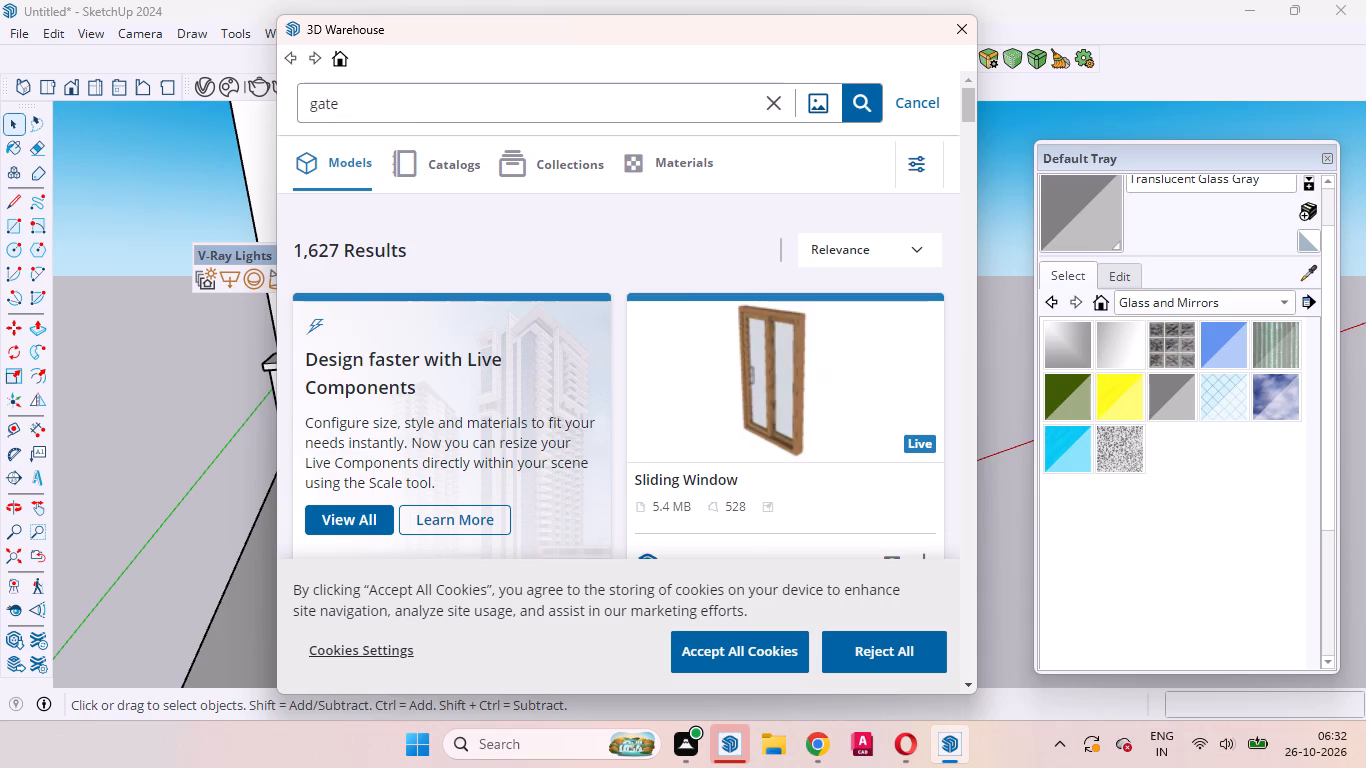
{"action": "key", "text": "Return"}
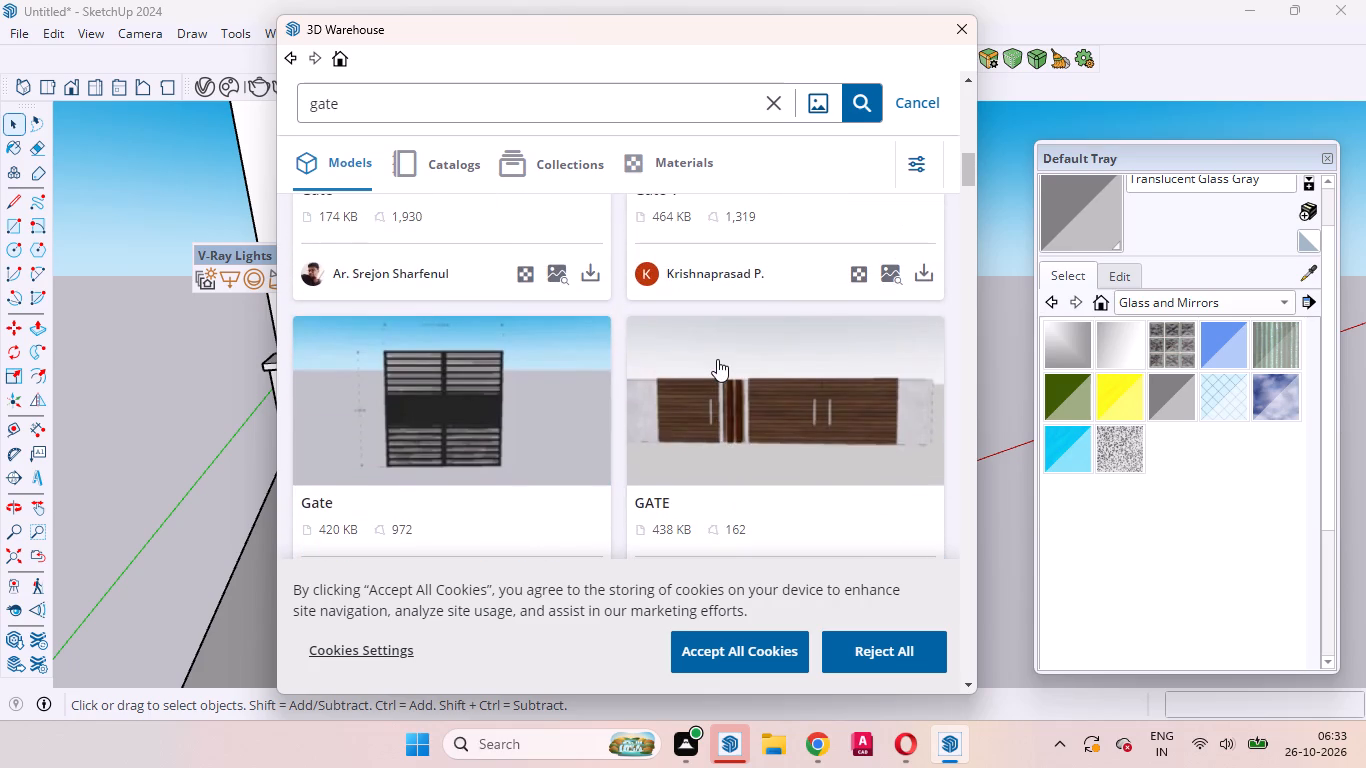
Load the dark wood-slat GATE model into the scene after checking its 3D preview, placing it in front of the house's porch slab.
{"action": "right_click", "coordinate": [717, 359]}
{"action": "scroll", "coordinate": [717, 359], "scroll_direction": "down", "scroll_amount": 4}
{"action": "left_click", "coordinate": [685, 390]}
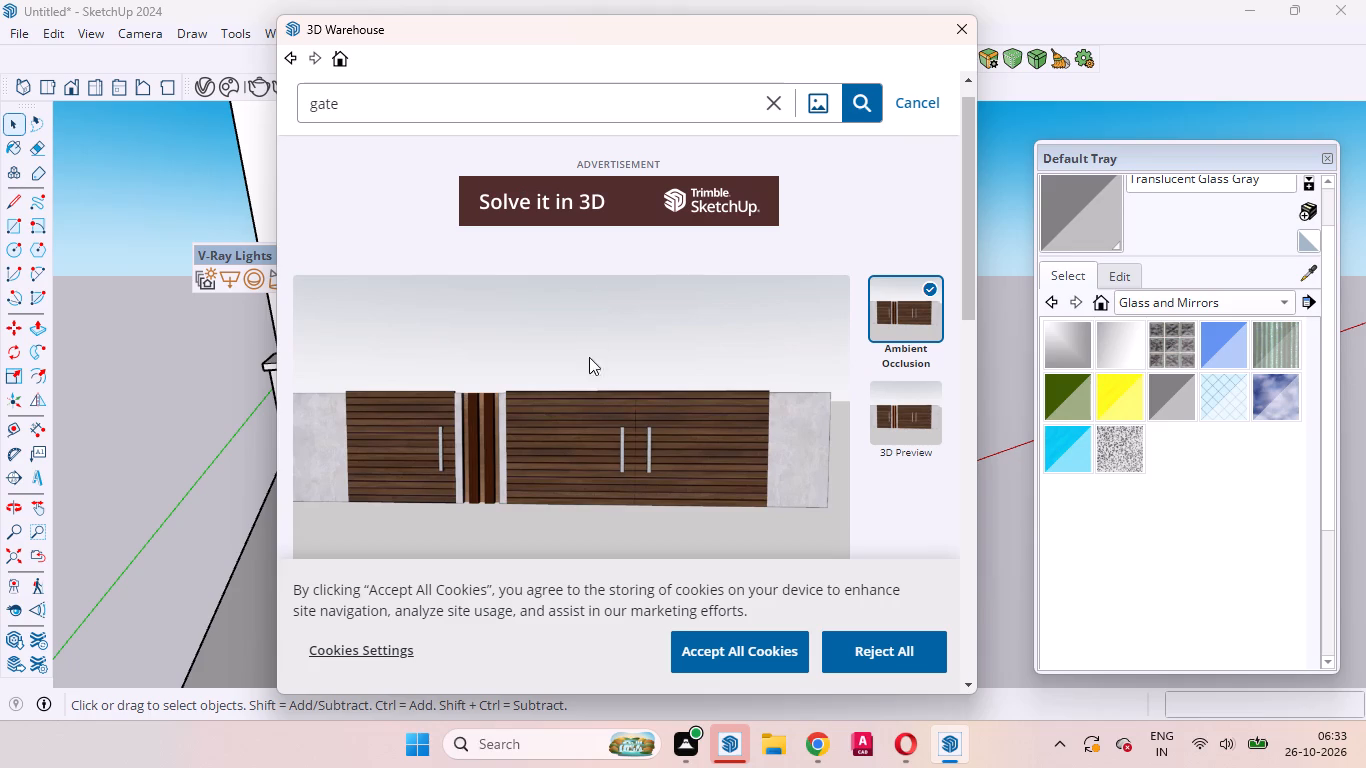
{"action": "left_click", "coordinate": [915, 415]}
{"action": "left_click", "coordinate": [571, 434]}
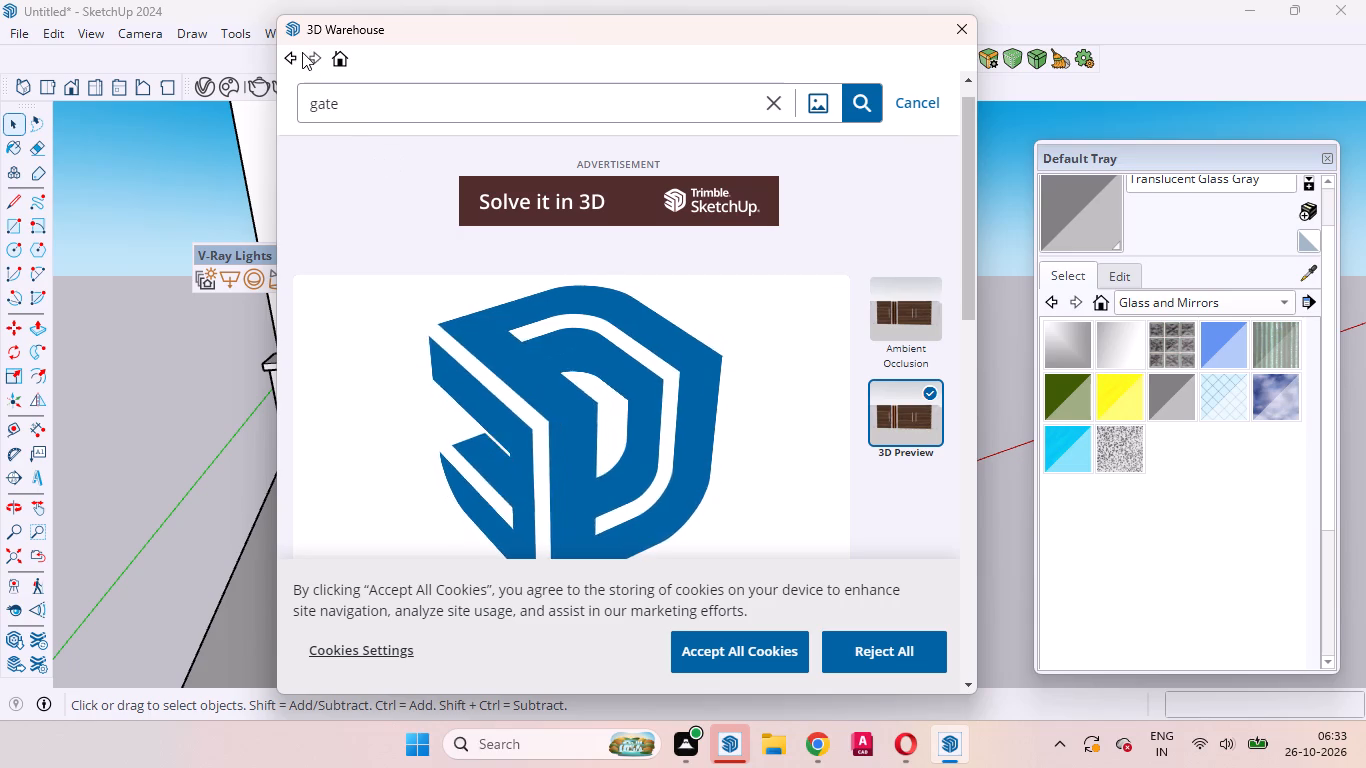
{"action": "left_click", "coordinate": [290, 56]}
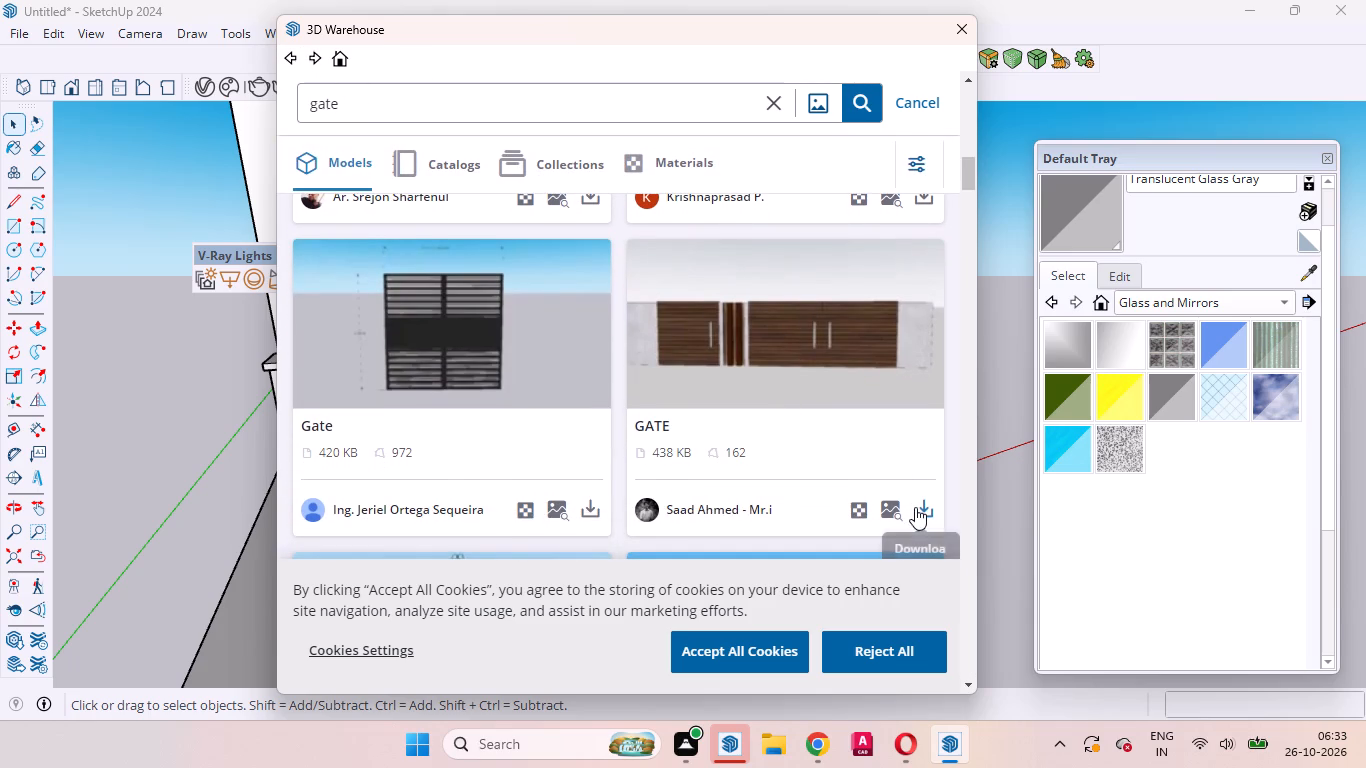
{"action": "left_click", "coordinate": [916, 508]}
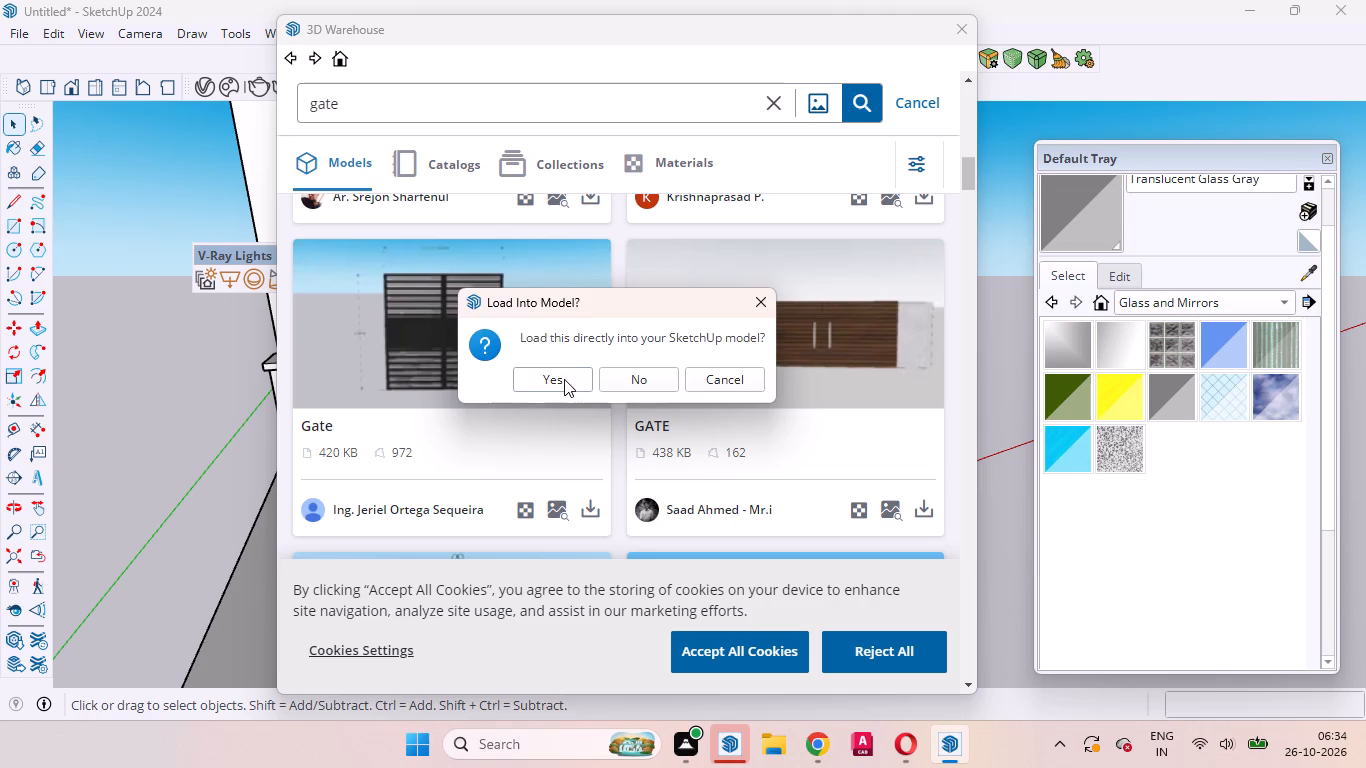
{"action": "left_click", "coordinate": [564, 379]}
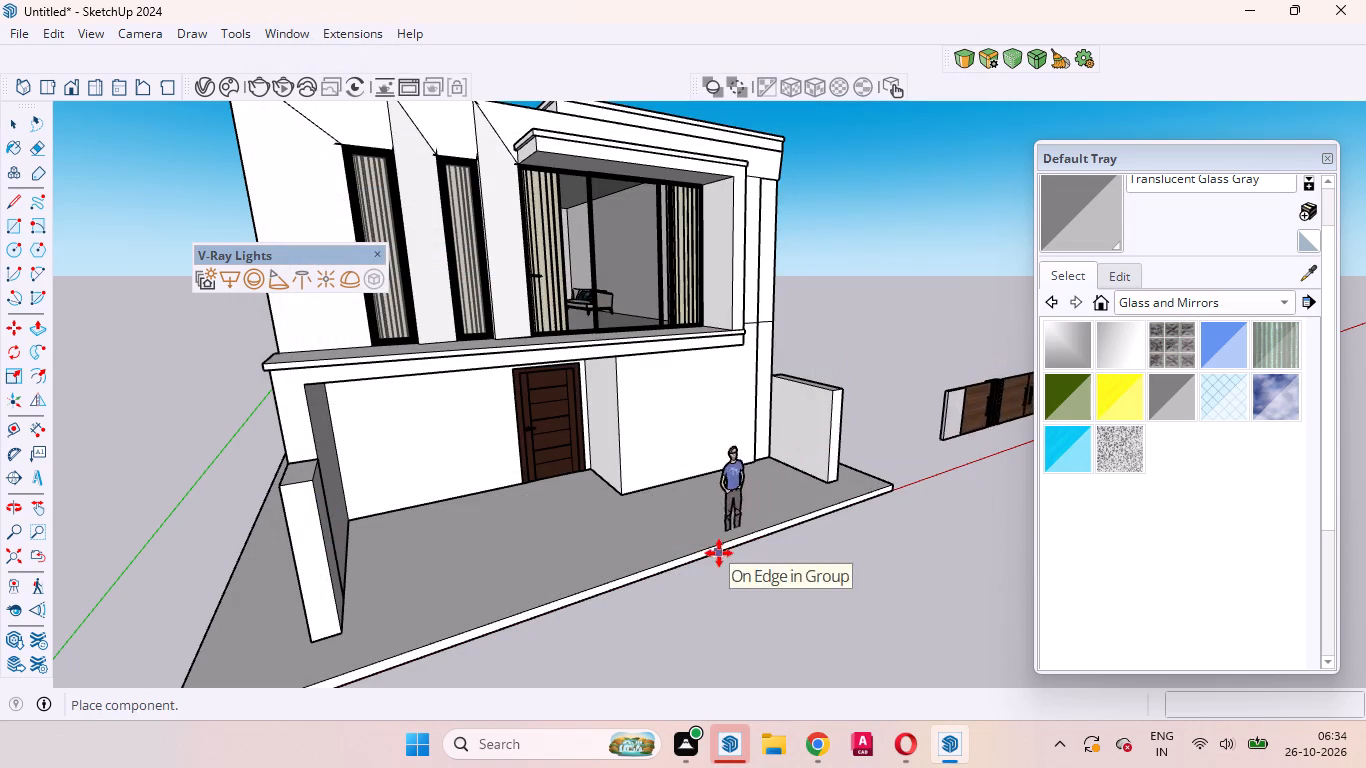
{"action": "left_click", "coordinate": [510, 685]}
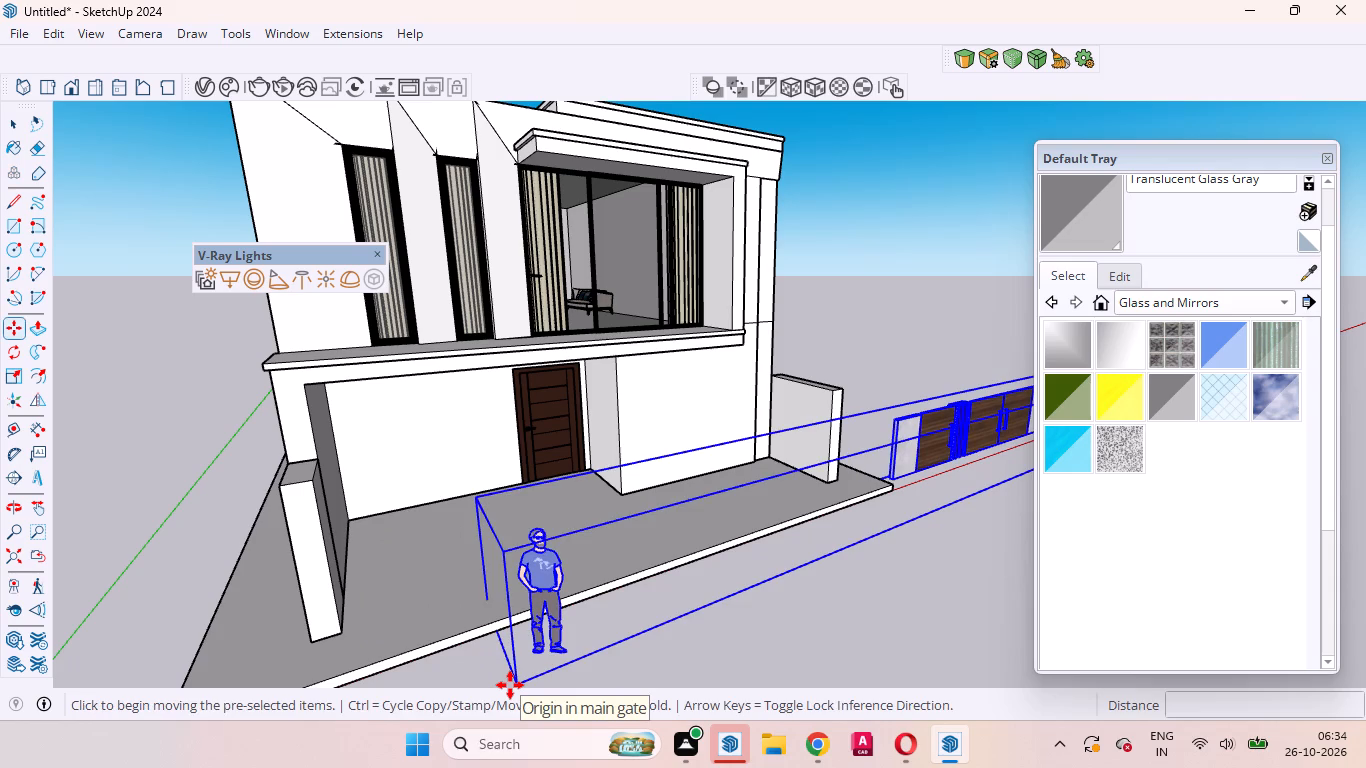
Examine the imported gate model and its central slatted section beside the house from several angles and distances.
{"action": "scroll", "coordinate": [510, 685], "scroll_direction": "down", "scroll_amount": 3}
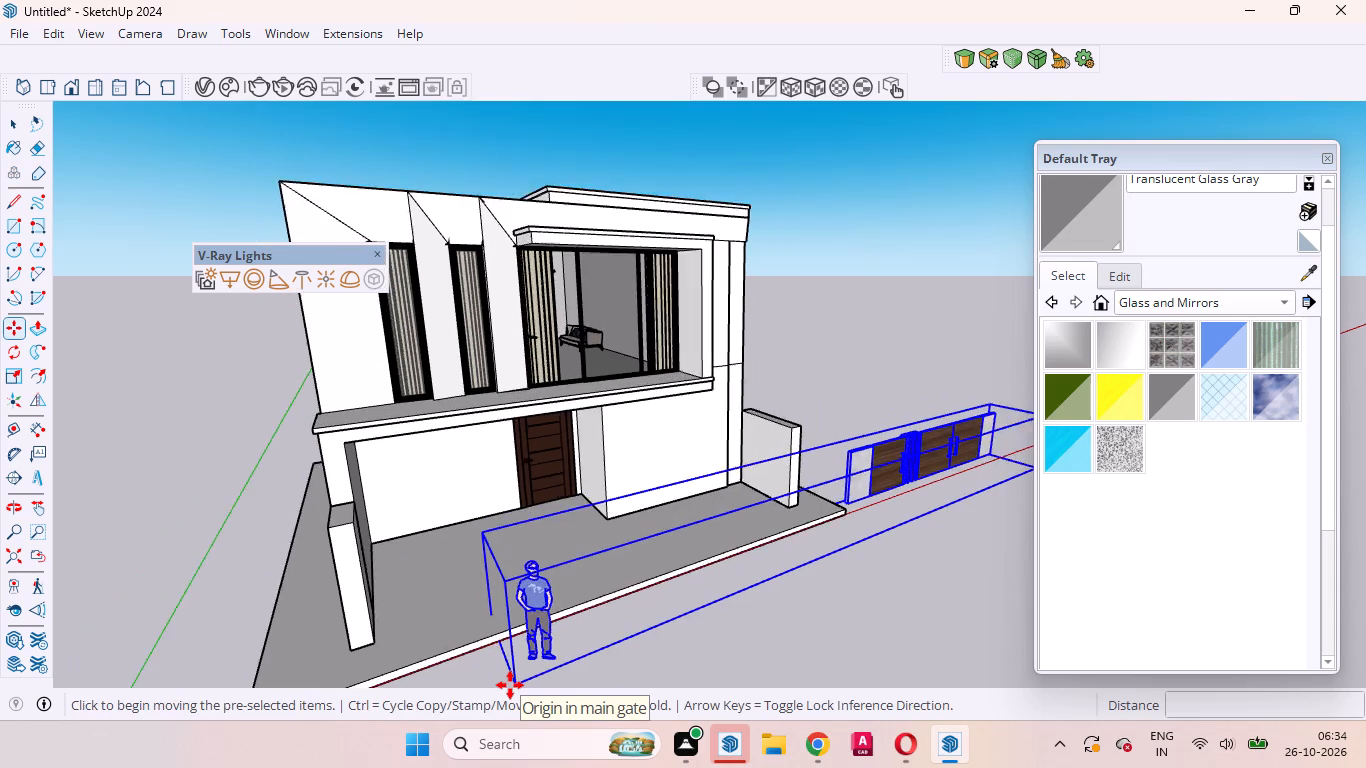
{"action": "scroll", "coordinate": [510, 685], "scroll_direction": "down", "scroll_amount": 11}
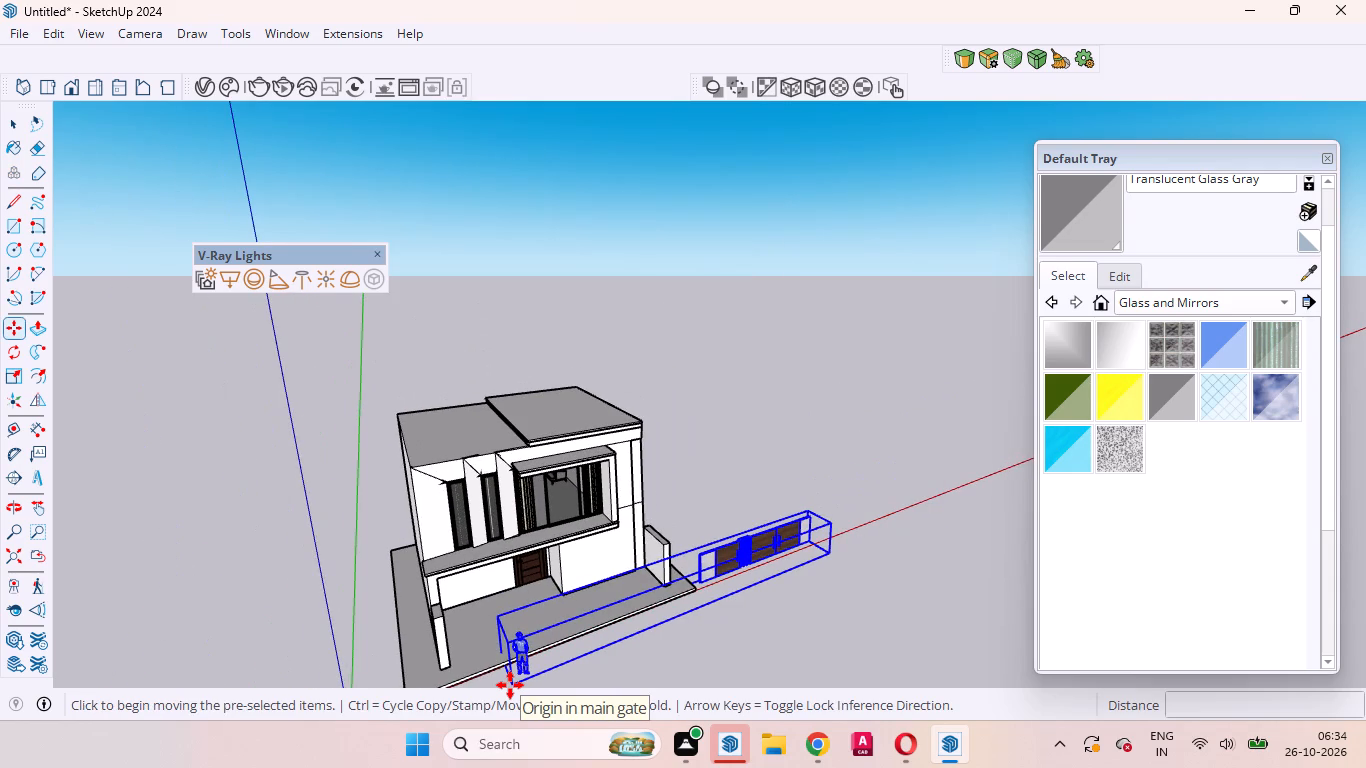
{"action": "scroll", "coordinate": [528, 660], "scroll_direction": "down", "scroll_amount": 5}
{"action": "middle_click_drag", "start_coordinate": [605, 652], "coordinate": [553, 645]}
{"action": "scroll", "coordinate": [576, 641], "scroll_direction": "up", "scroll_amount": 3}
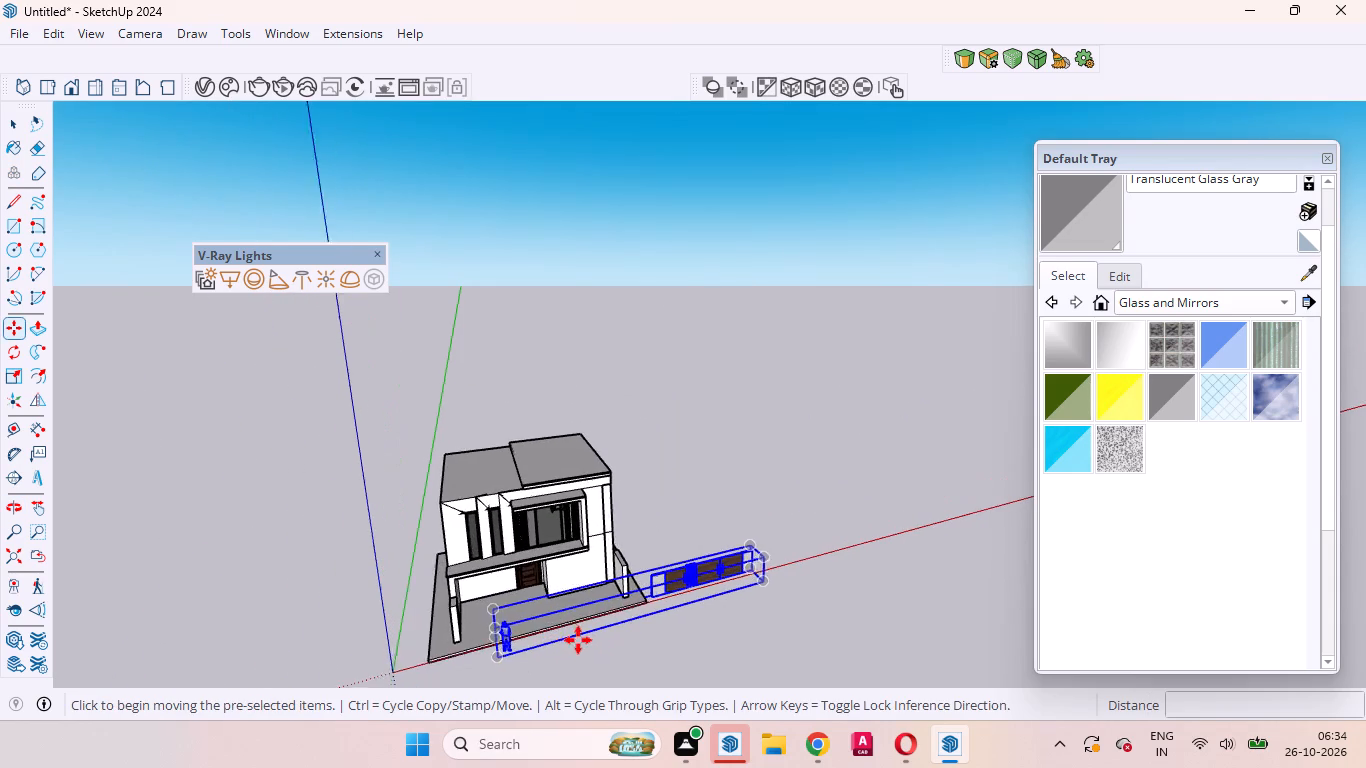
{"action": "scroll", "coordinate": [578, 640], "scroll_direction": "up", "scroll_amount": 20}
{"action": "scroll", "coordinate": [578, 640], "scroll_direction": "up", "scroll_amount": 3}
{"action": "middle_click_drag", "start_coordinate": [723, 525], "coordinate": [704, 523]}
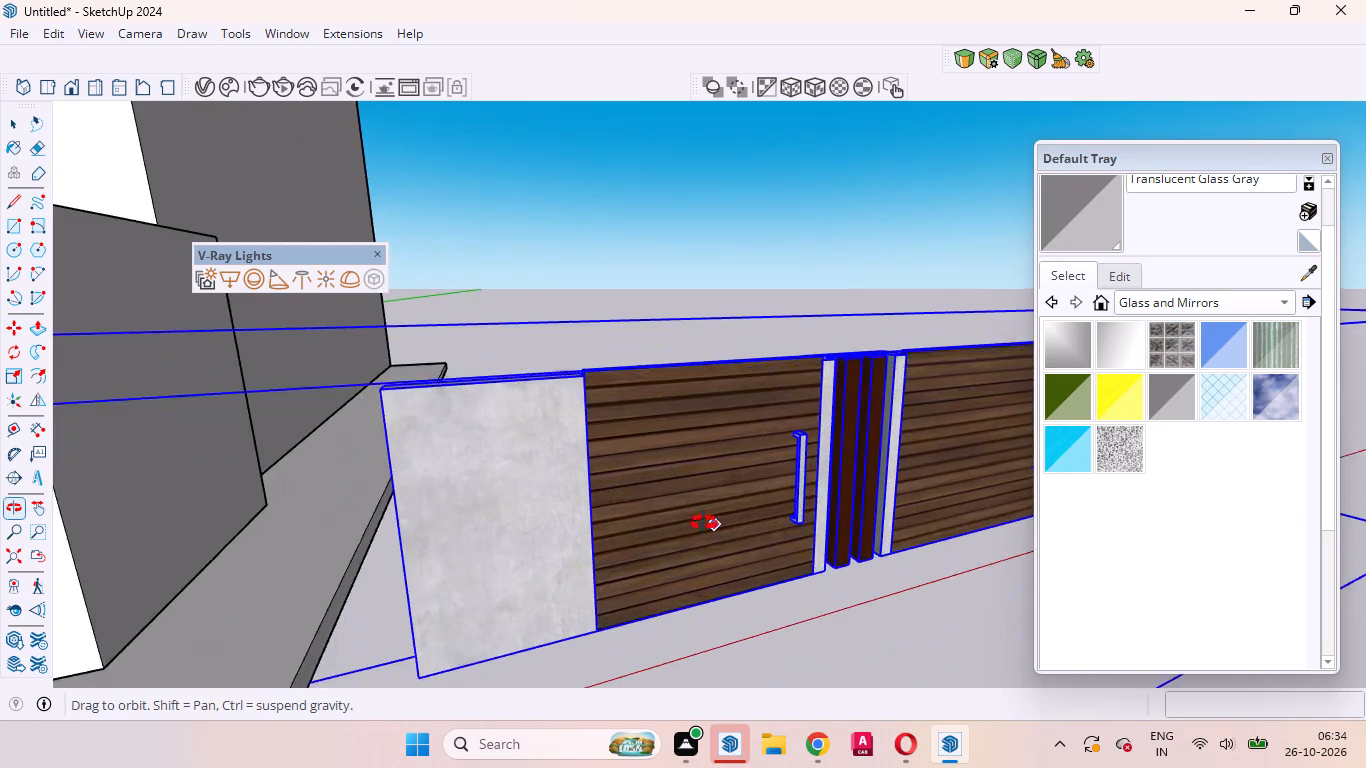
{"action": "middle_click_drag", "start_coordinate": [704, 523], "coordinate": [612, 603]}
{"action": "scroll", "coordinate": [578, 595], "scroll_direction": "down", "scroll_amount": 9}
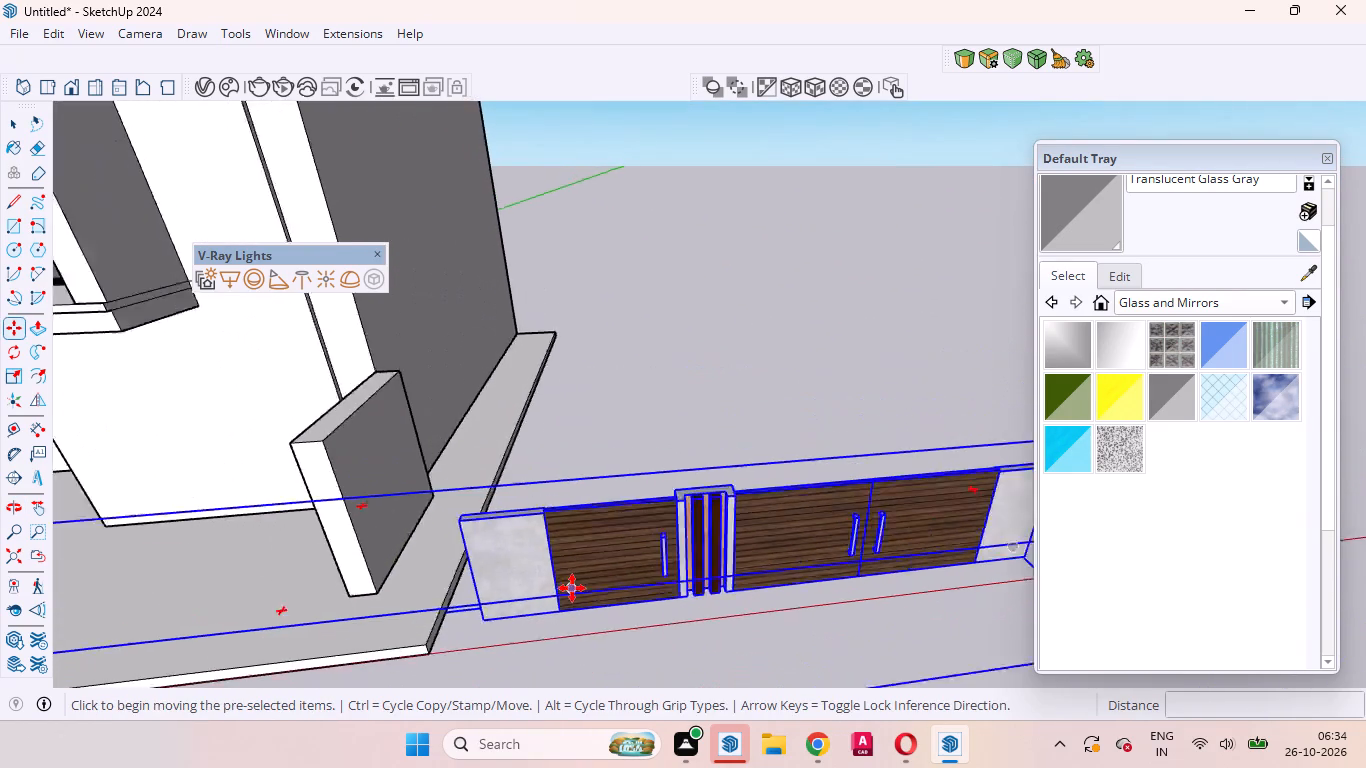
{"action": "scroll", "coordinate": [572, 588], "scroll_direction": "down", "scroll_amount": 2}
{"action": "scroll", "coordinate": [688, 585], "scroll_direction": "up", "scroll_amount": 14}
{"action": "middle_click", "coordinate": [686, 585]}
{"action": "scroll", "coordinate": [682, 585], "scroll_direction": "up", "scroll_amount": 1}
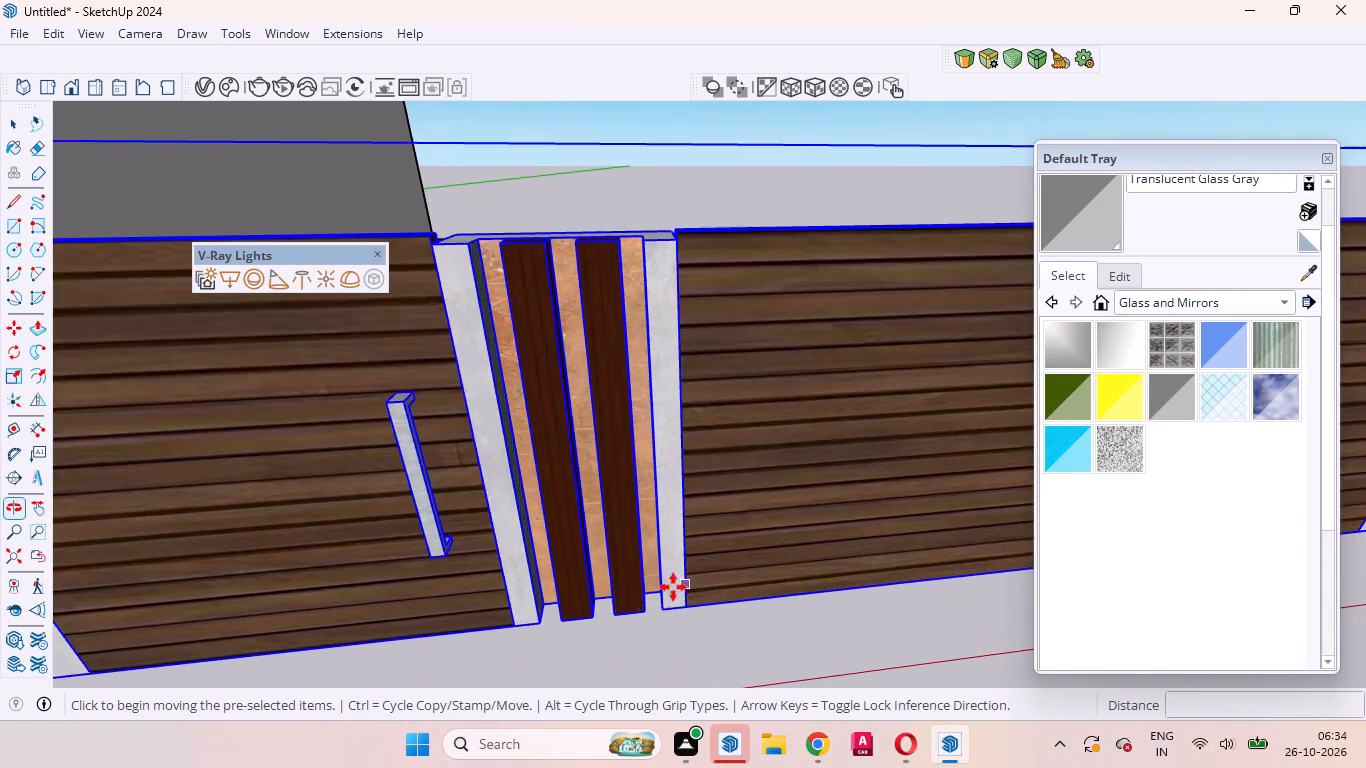
{"action": "scroll", "coordinate": [613, 614], "scroll_direction": "down", "scroll_amount": 17}
{"action": "scroll", "coordinate": [670, 610], "scroll_direction": "up", "scroll_amount": 5}
{"action": "middle_click", "coordinate": [670, 612]}
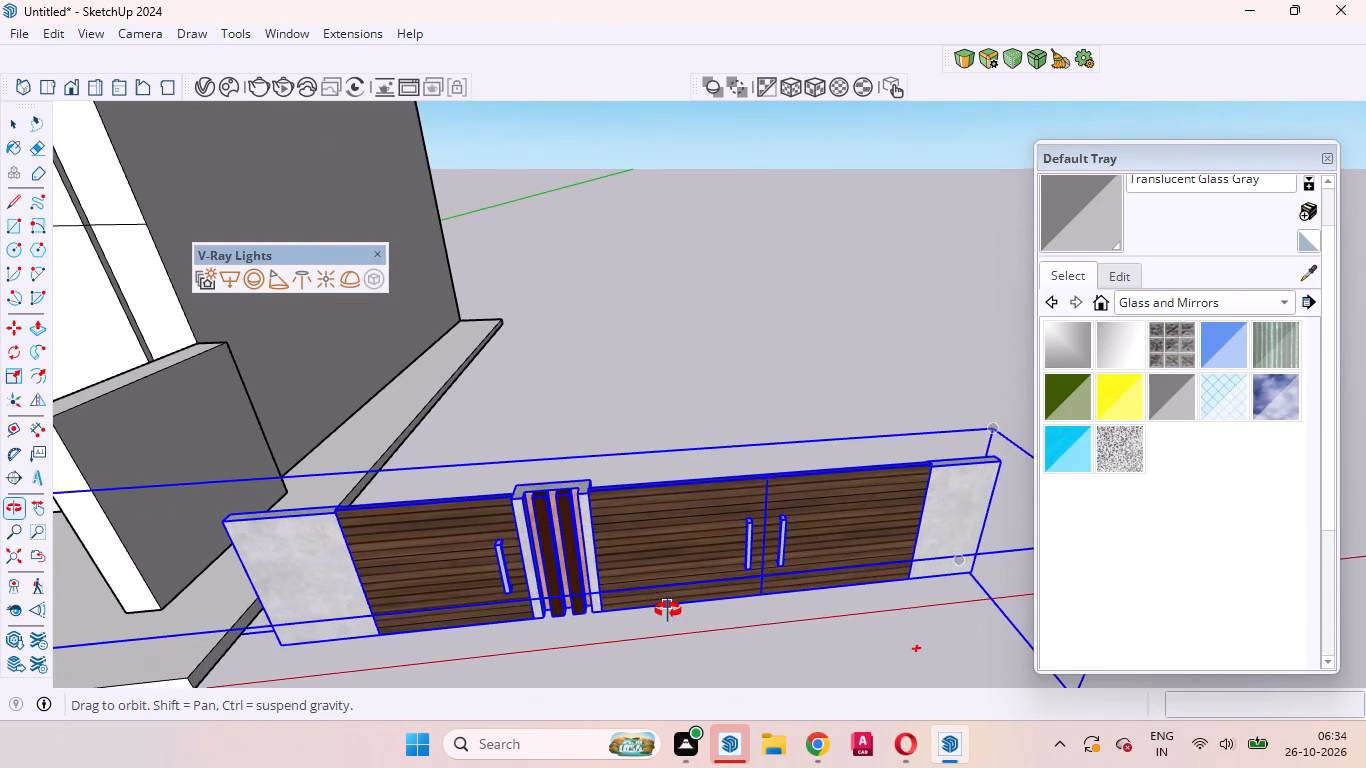
{"action": "scroll", "coordinate": [668, 610], "scroll_direction": "down", "scroll_amount": 5}
{"action": "scroll", "coordinate": [495, 505], "scroll_direction": "up", "scroll_amount": 5}
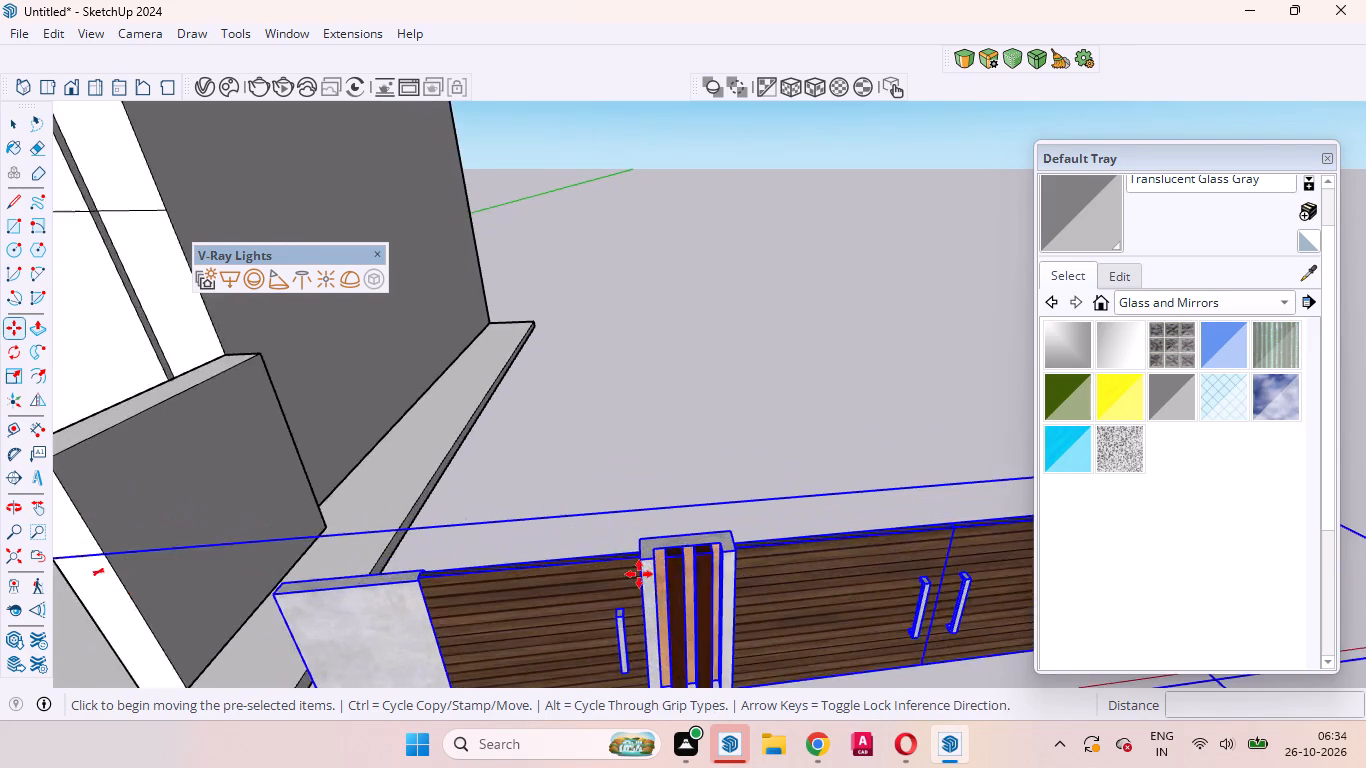
{"action": "scroll", "coordinate": [639, 574], "scroll_direction": "up", "scroll_amount": 3}
{"action": "scroll", "coordinate": [630, 559], "scroll_direction": "down", "scroll_amount": 10}
Open the imported main gate component and explode the gate assembly nested inside it into separate parts.
{"action": "key", "text": "space"}
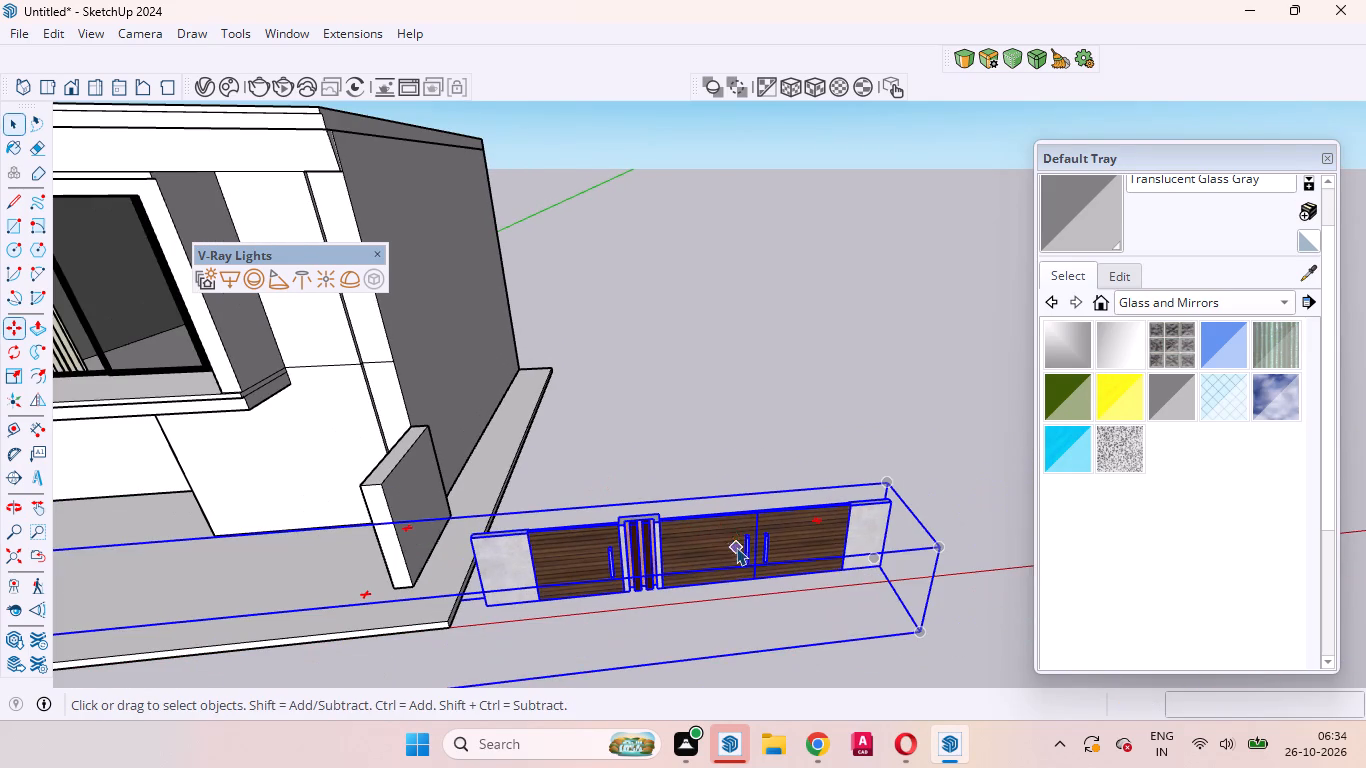
{"action": "left_click", "coordinate": [874, 539]}
{"action": "triple_click", "coordinate": [871, 538]}
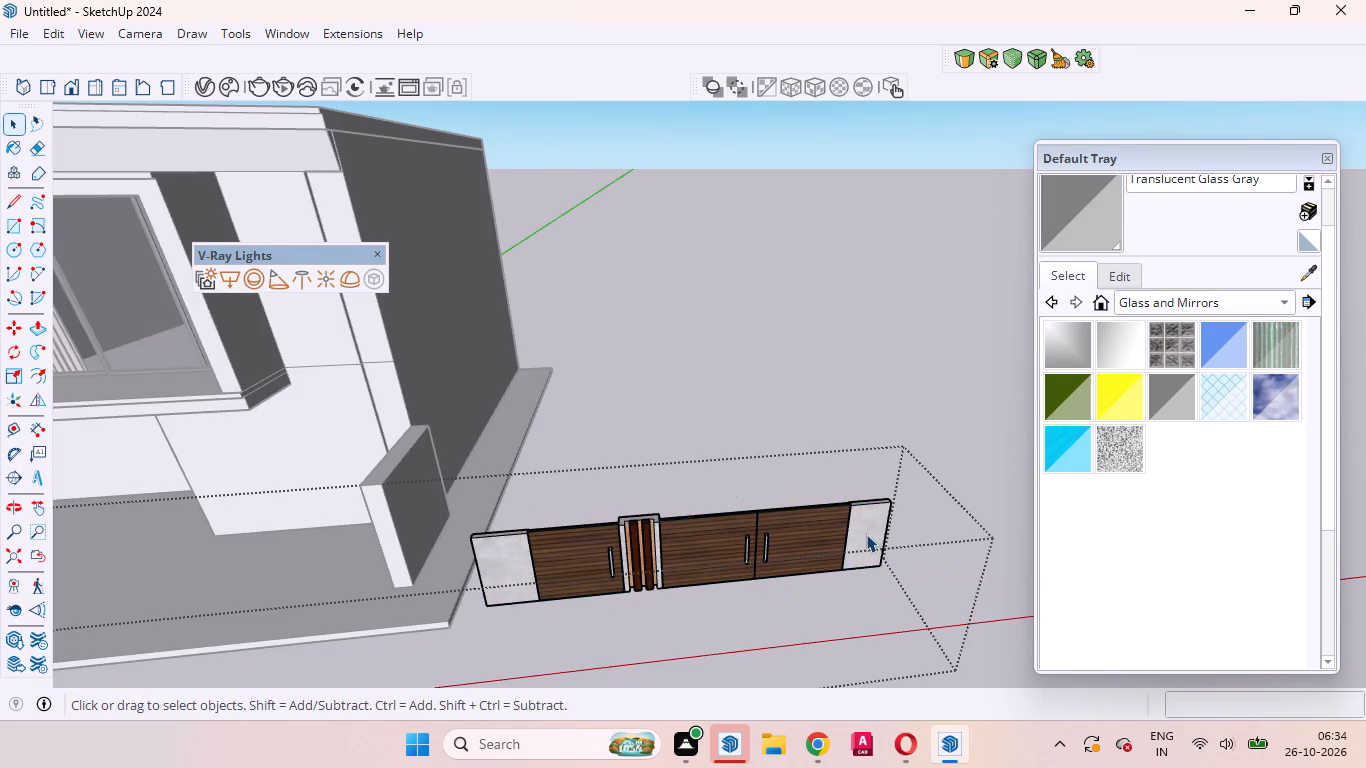
{"action": "double_click", "coordinate": [866, 534]}
{"action": "left_click", "coordinate": [866, 534]}
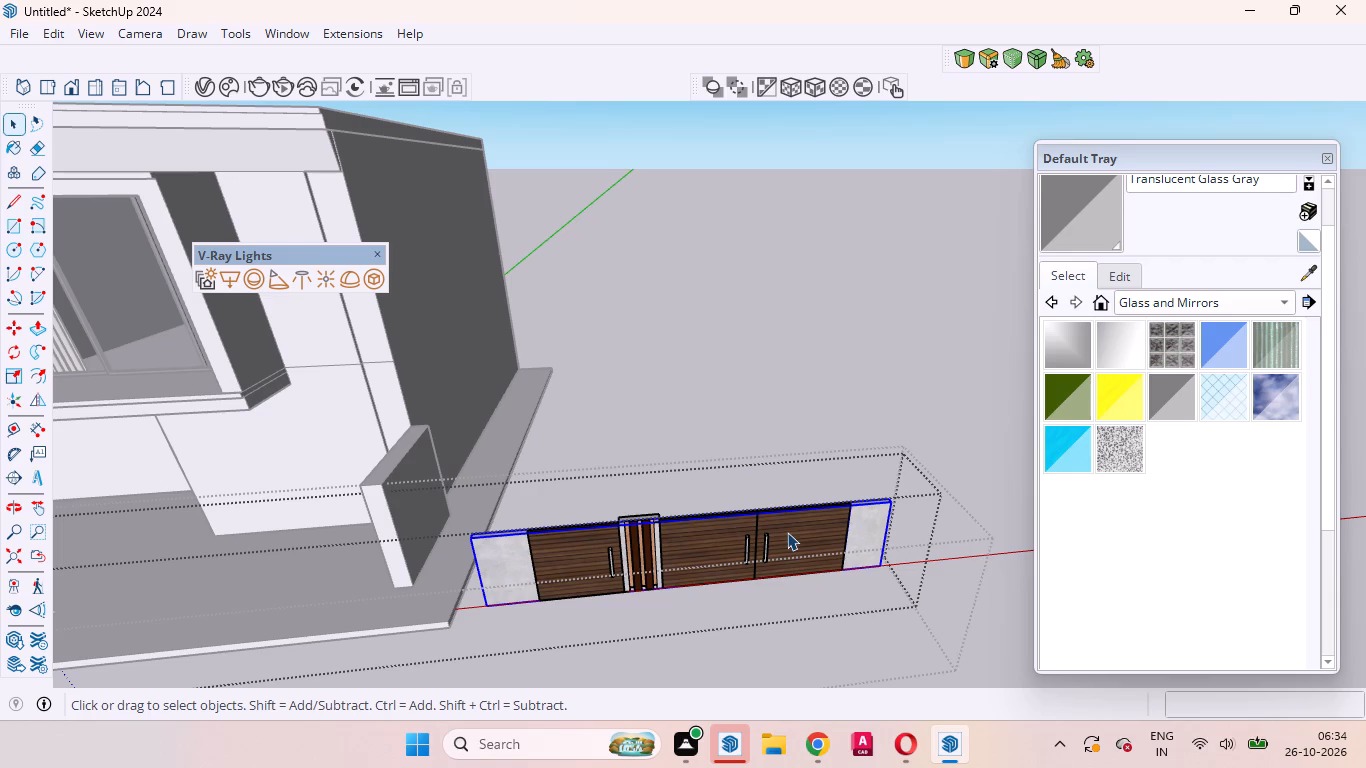
{"action": "left_click", "coordinate": [787, 532]}
{"action": "scroll", "coordinate": [787, 532], "scroll_direction": "down", "scroll_amount": 8}
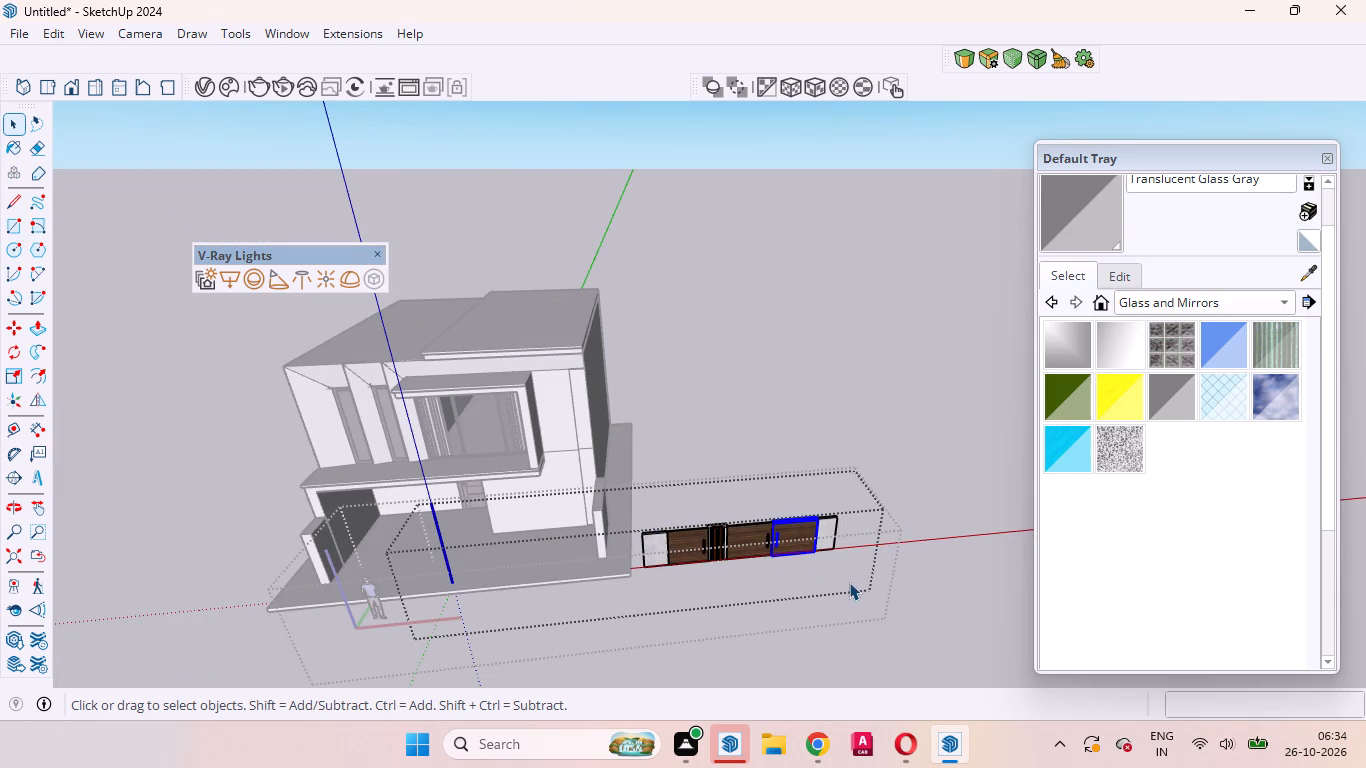
{"action": "left_click", "coordinate": [849, 582]}
{"action": "double_click", "coordinate": [846, 573]}
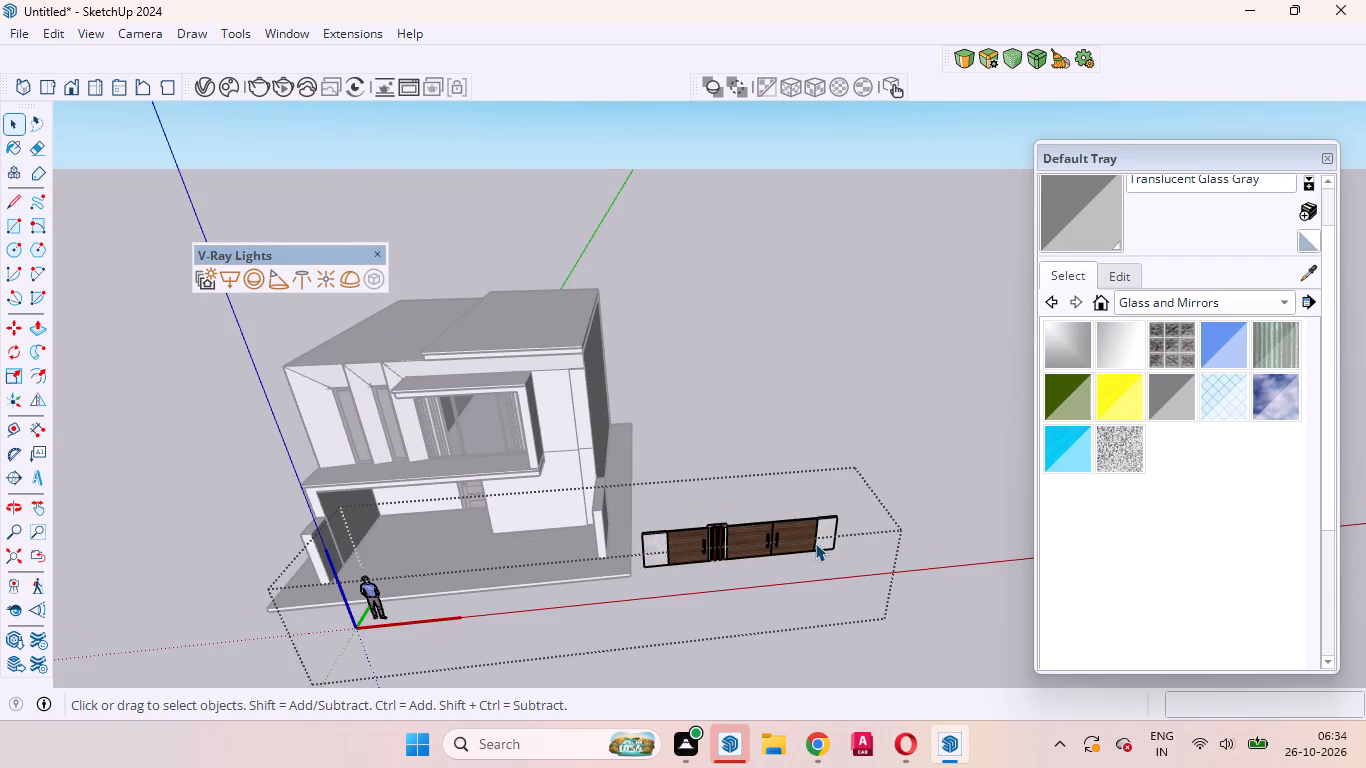
{"action": "left_click", "coordinate": [803, 534]}
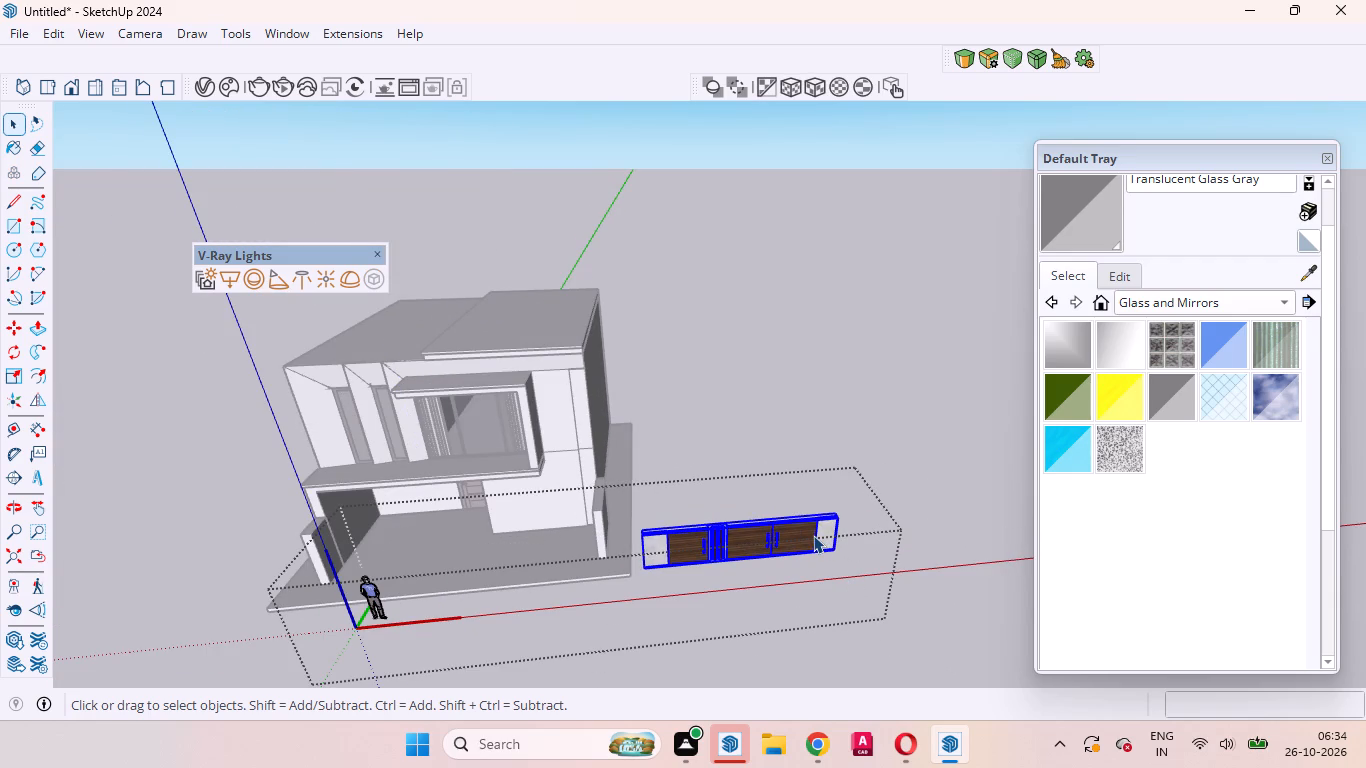
{"action": "right_click", "coordinate": [813, 535]}
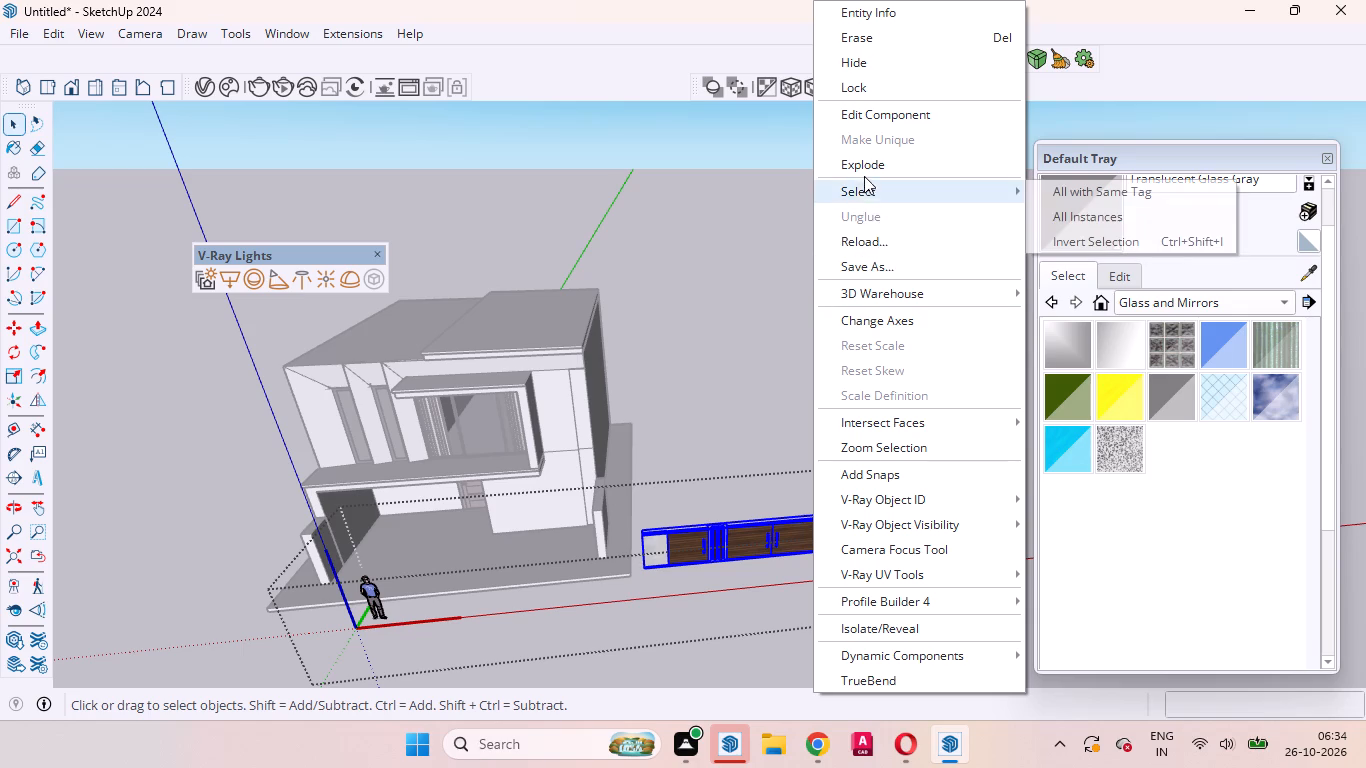
{"action": "left_click", "coordinate": [864, 169]}
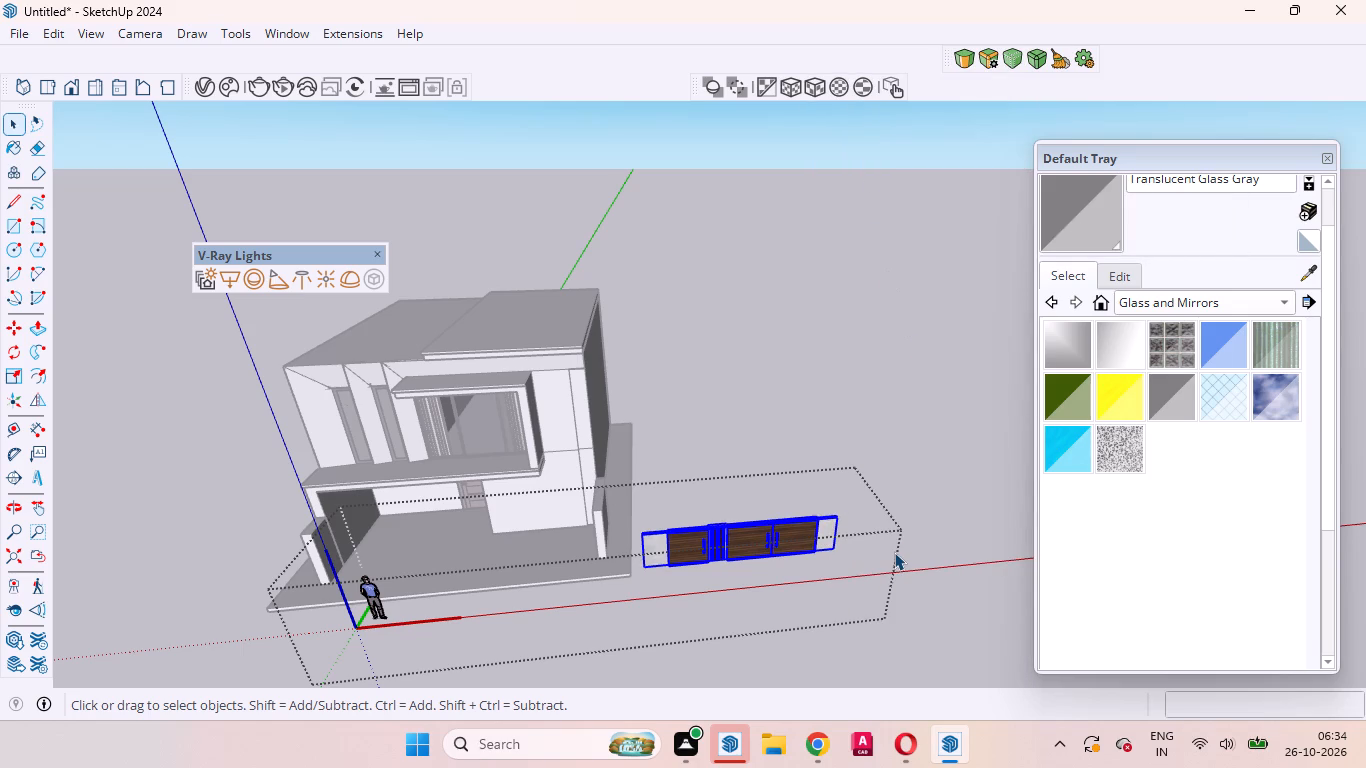
Delete the concrete wall panel that extends past both ends of the wooden gate leaves.
{"action": "scroll", "coordinate": [894, 552], "scroll_direction": "up", "scroll_amount": 2}
{"action": "scroll", "coordinate": [753, 590], "scroll_direction": "up", "scroll_amount": 14}
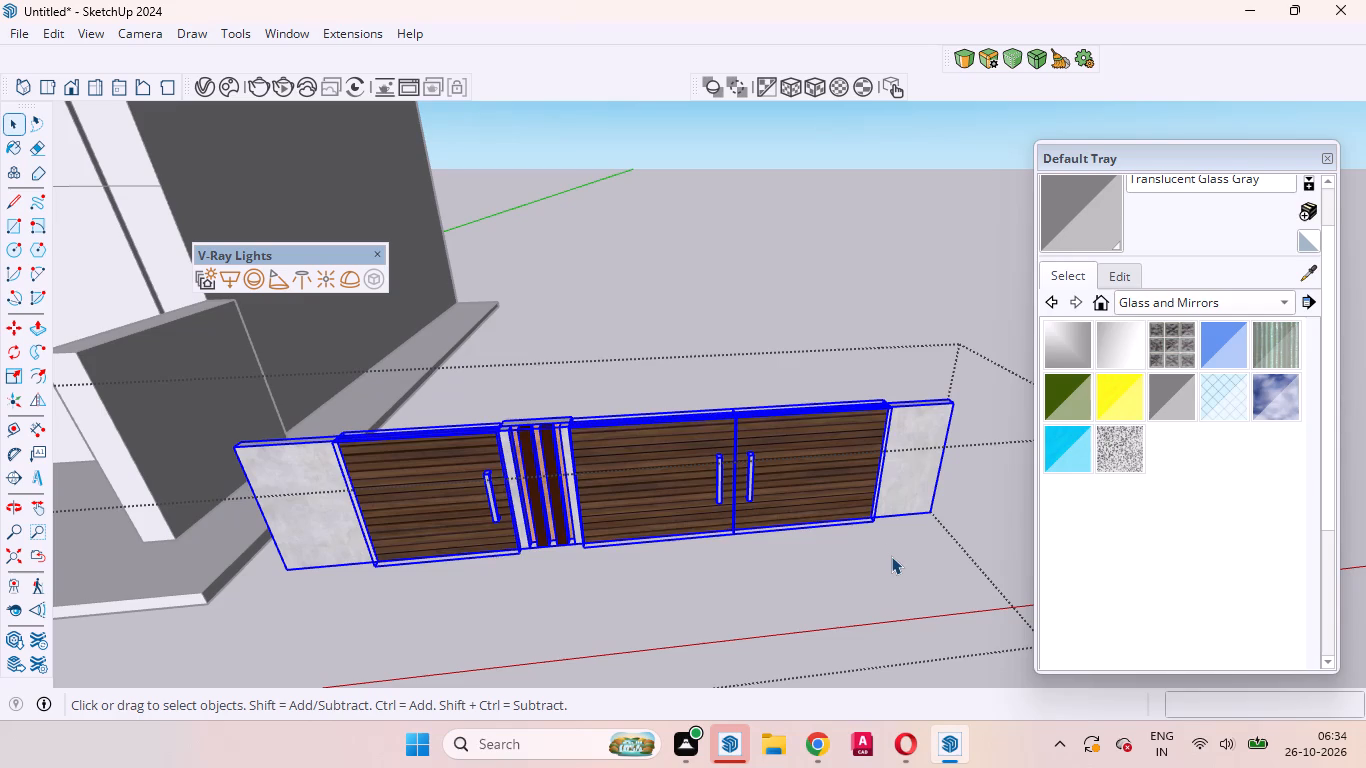
{"action": "left_click", "coordinate": [891, 556]}
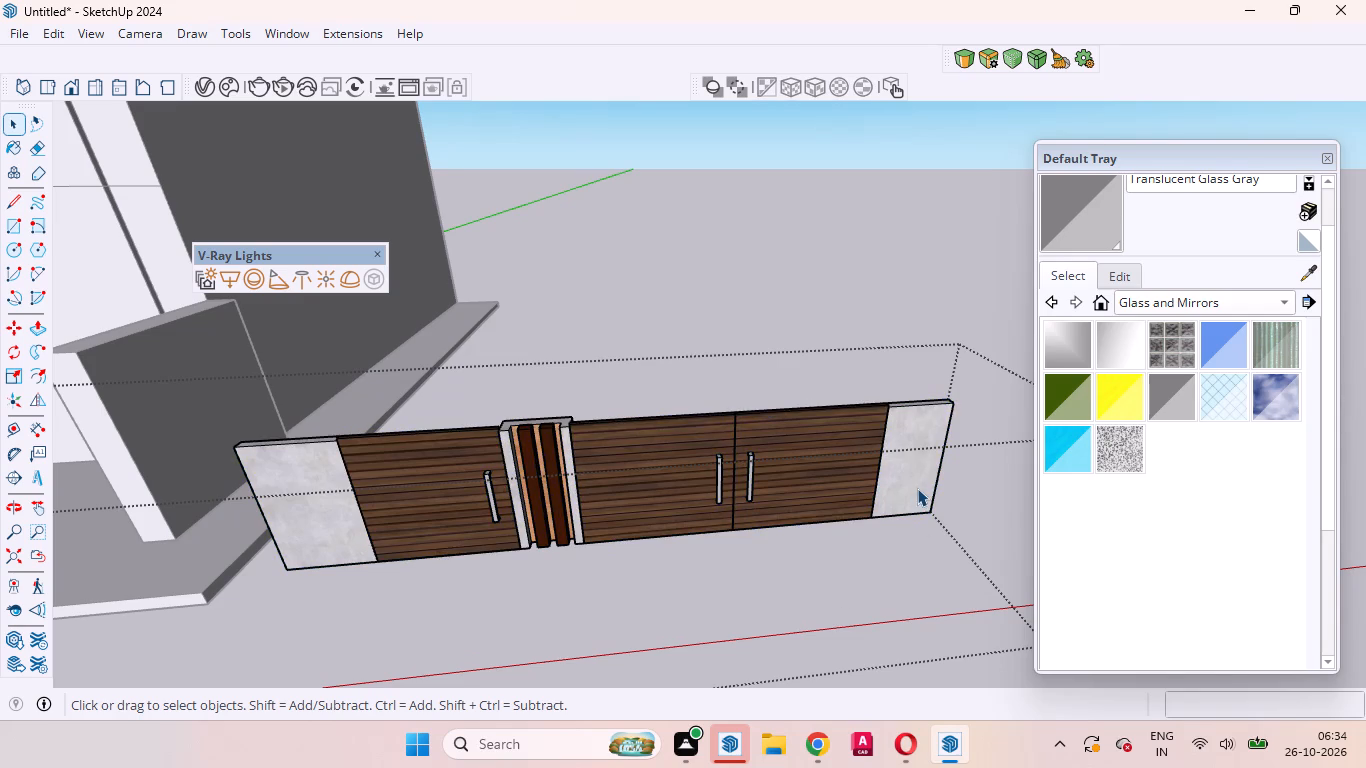
{"action": "left_click", "coordinate": [917, 485]}
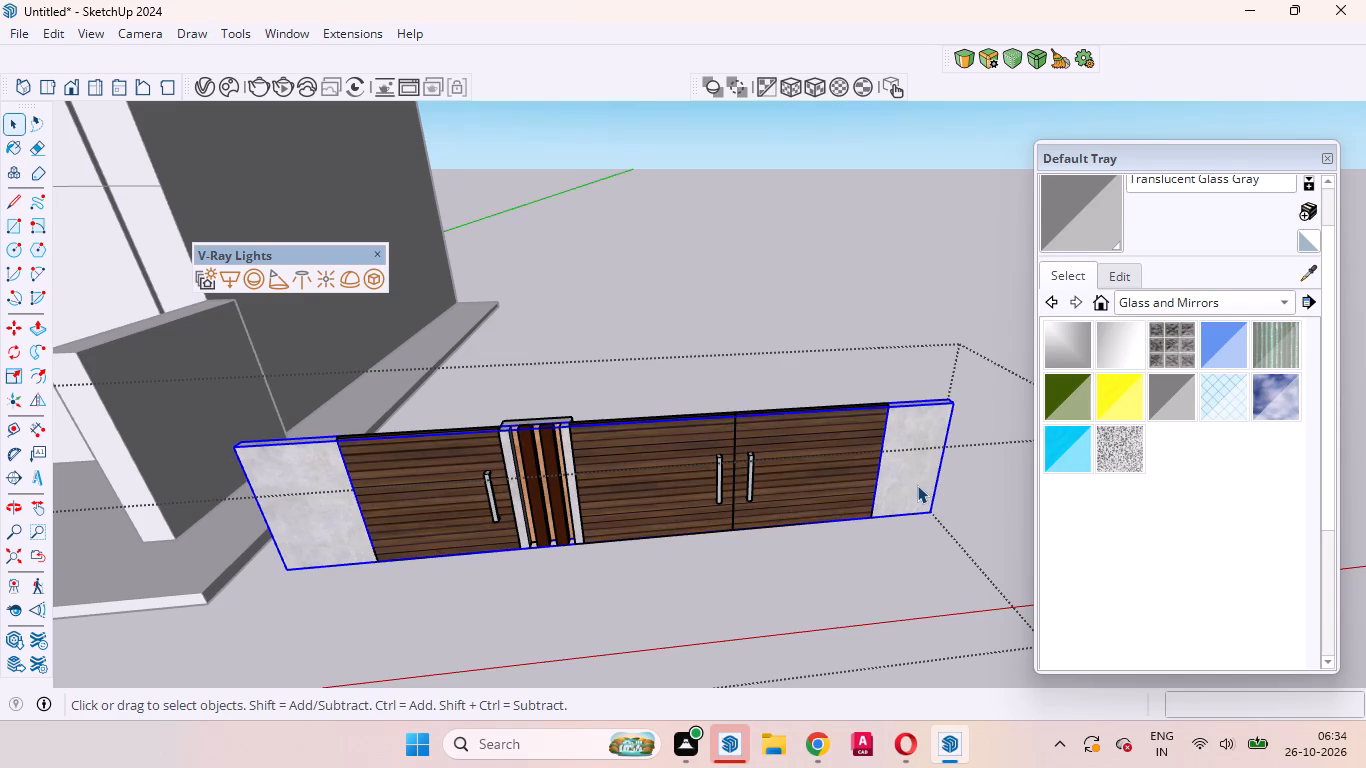
{"action": "key", "text": "Delete"}
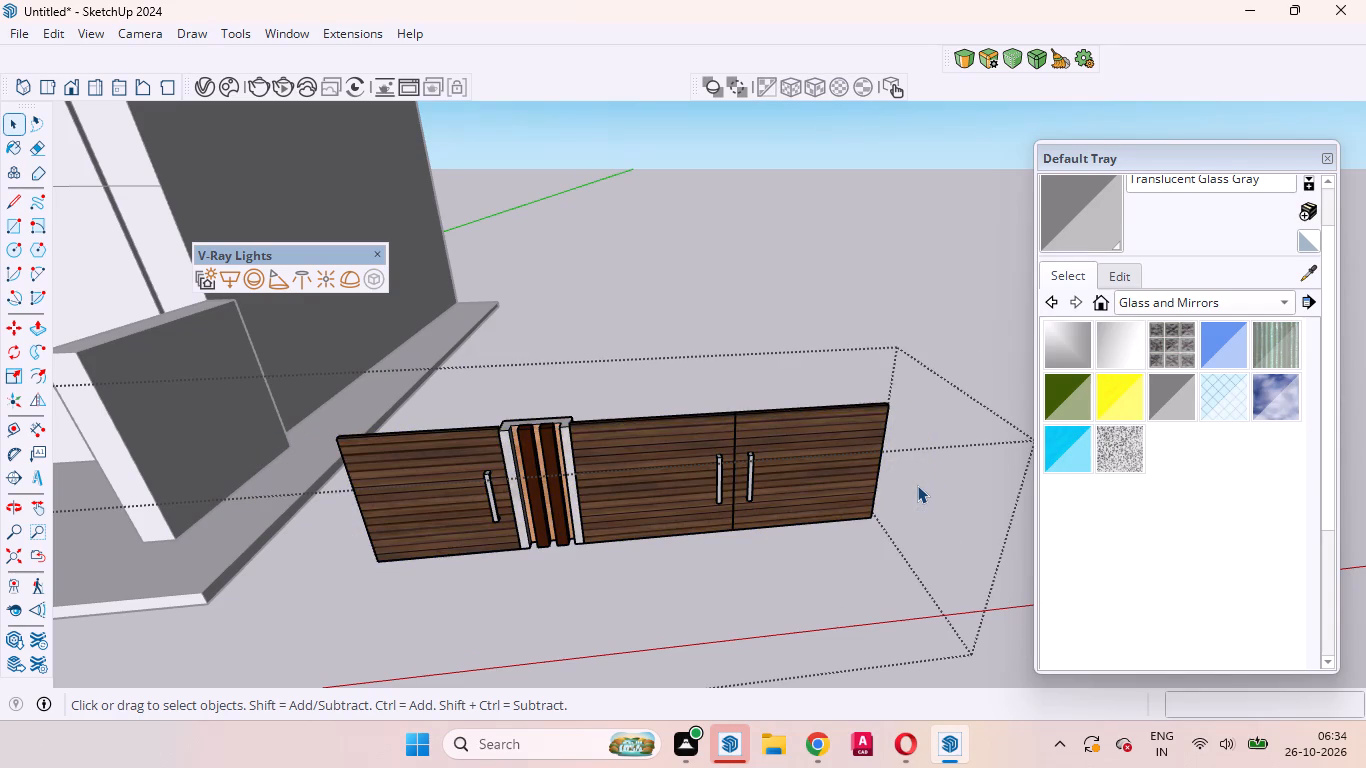
Examine the remaining wooden gate leaves next to the house and check which parts can be selected individually.
{"action": "scroll", "coordinate": [917, 485], "scroll_direction": "down", "scroll_amount": 12}
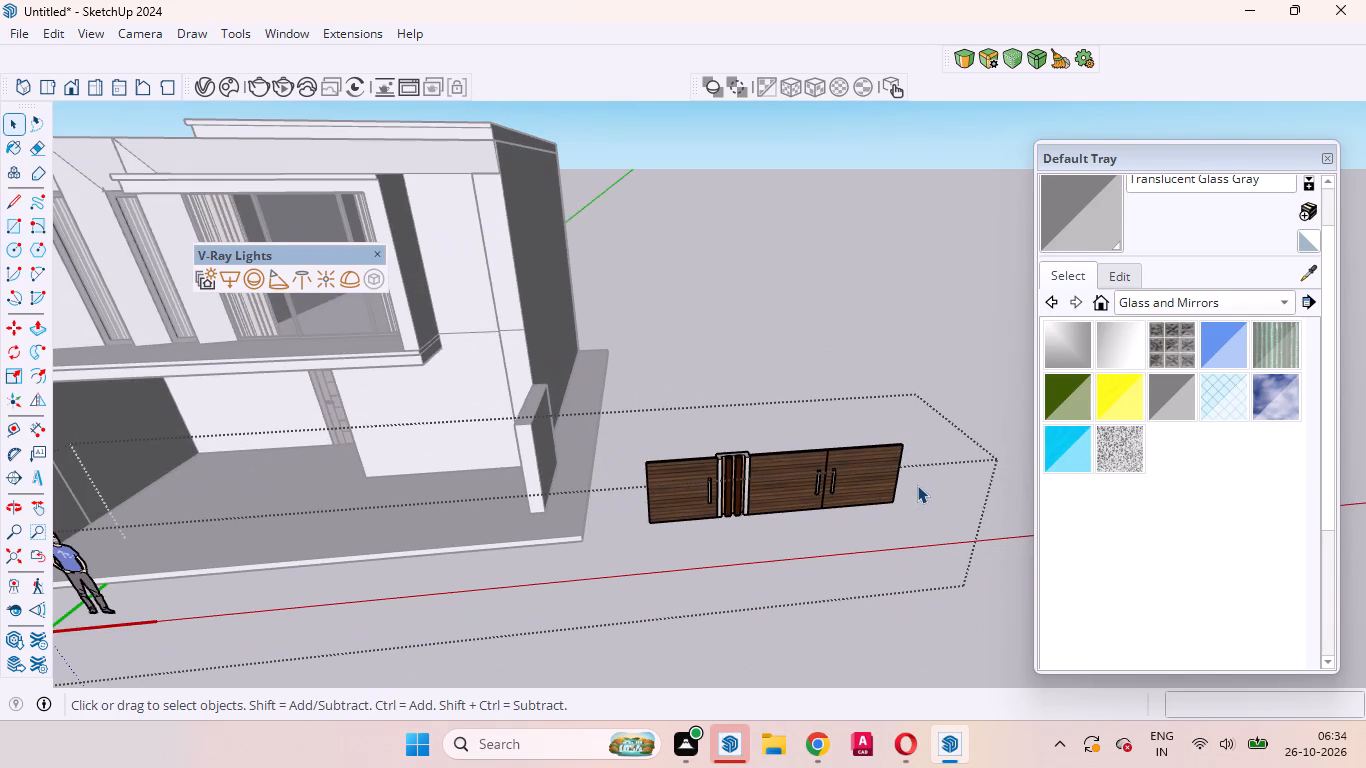
{"action": "scroll", "coordinate": [917, 485], "scroll_direction": "down", "scroll_amount": 7}
{"action": "scroll", "coordinate": [874, 533], "scroll_direction": "up", "scroll_amount": 5}
{"action": "middle_click_drag", "start_coordinate": [874, 533], "coordinate": [806, 451]}
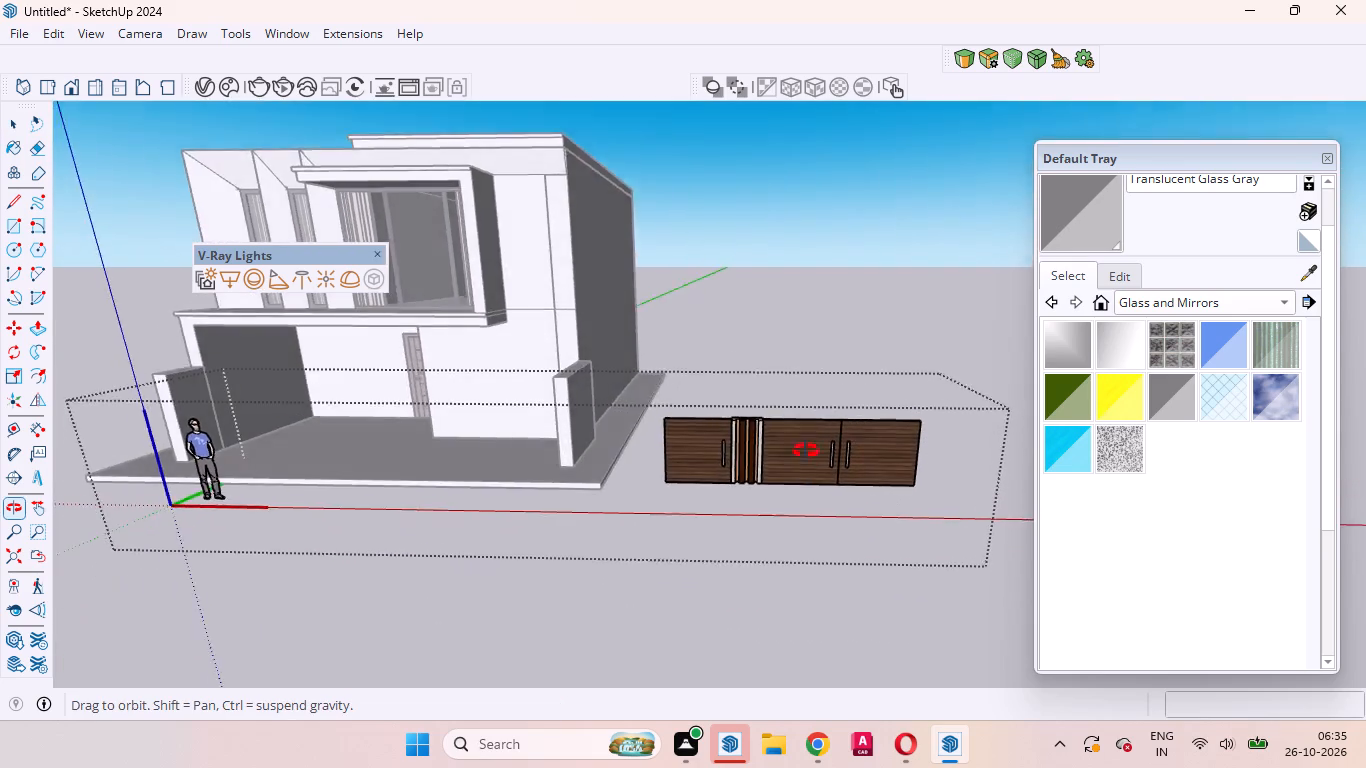
{"action": "middle_click_drag", "start_coordinate": [806, 451], "coordinate": [801, 417]}
{"action": "scroll", "coordinate": [795, 435], "scroll_direction": "up", "scroll_amount": 9}
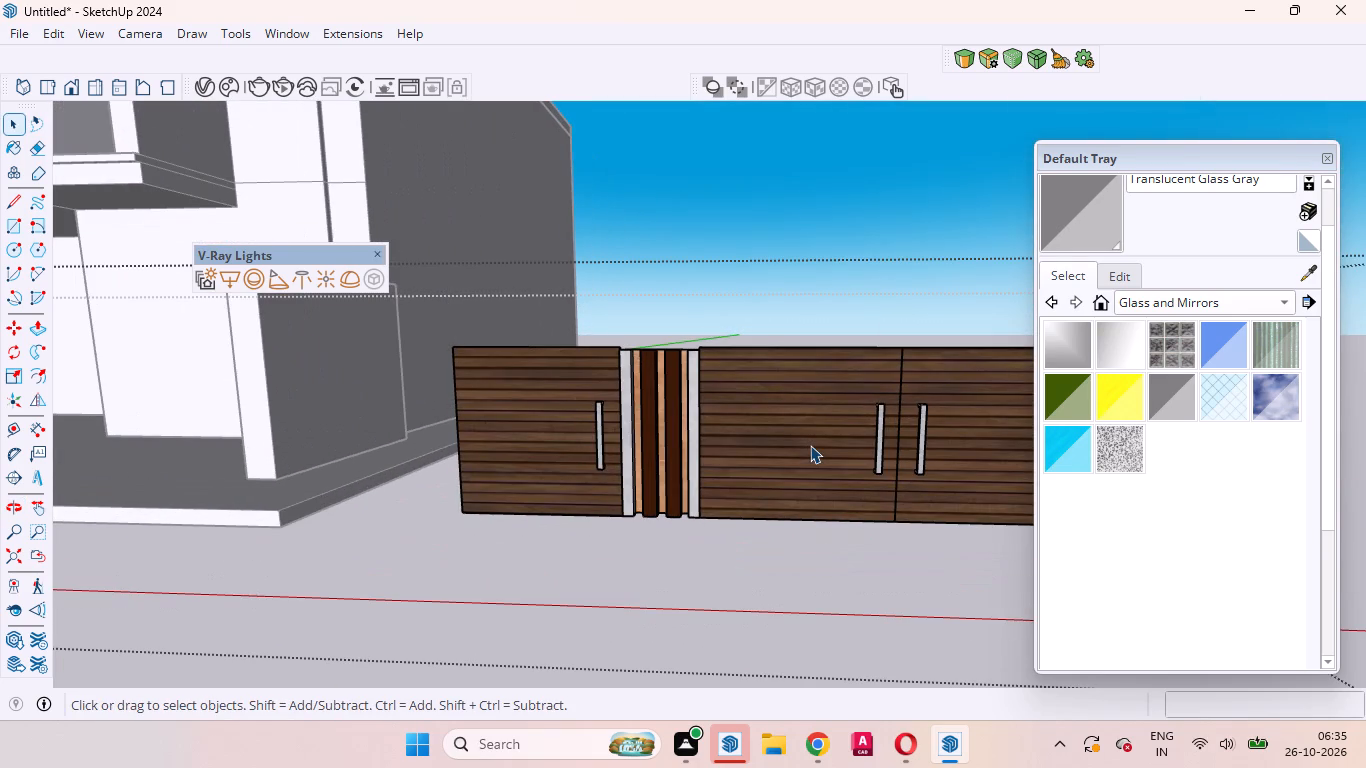
{"action": "left_click", "coordinate": [810, 445]}
{"action": "scroll", "coordinate": [810, 445], "scroll_direction": "down", "scroll_amount": 8}
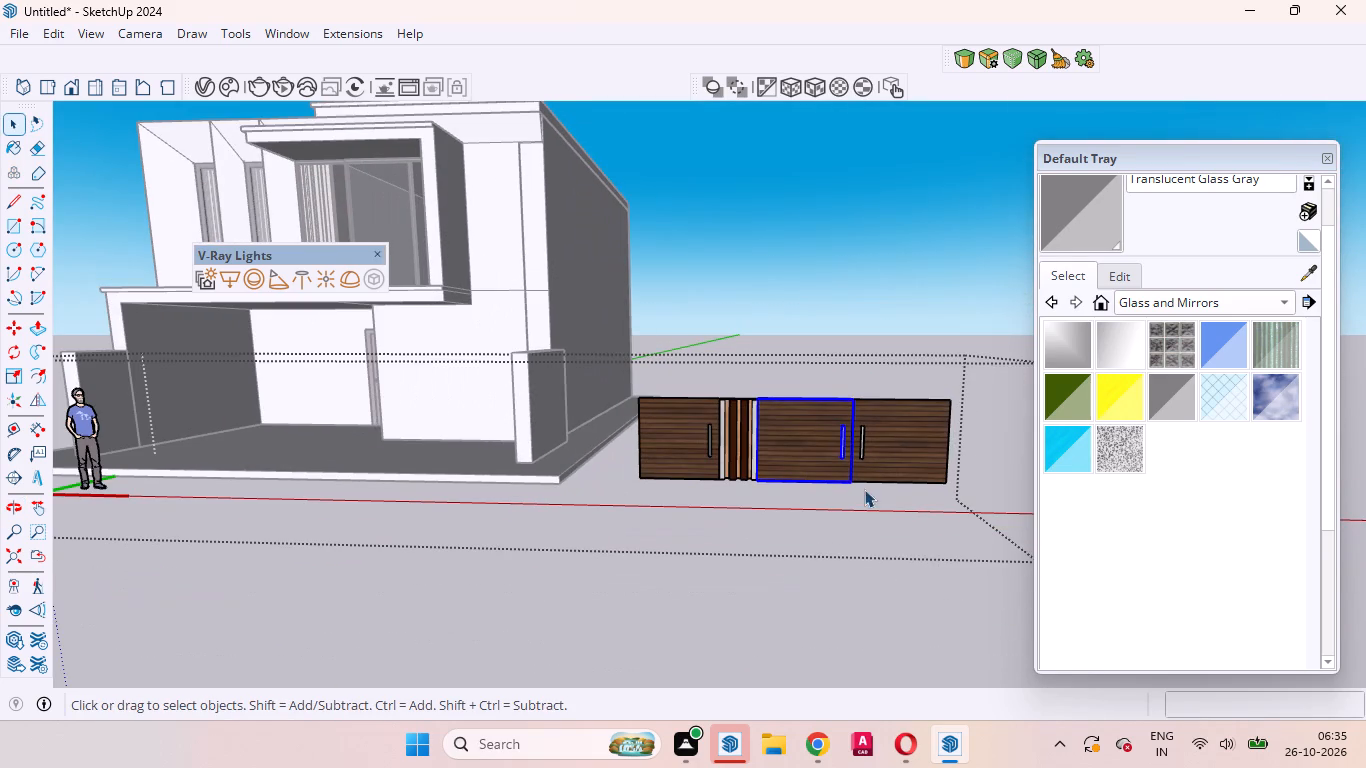
{"action": "left_click_drag", "start_coordinate": [977, 540], "coordinate": [968, 536]}
{"action": "left_click_drag", "start_coordinate": [968, 536], "coordinate": [652, 346]}
{"action": "left_click_drag", "start_coordinate": [652, 346], "coordinate": [846, 410]}
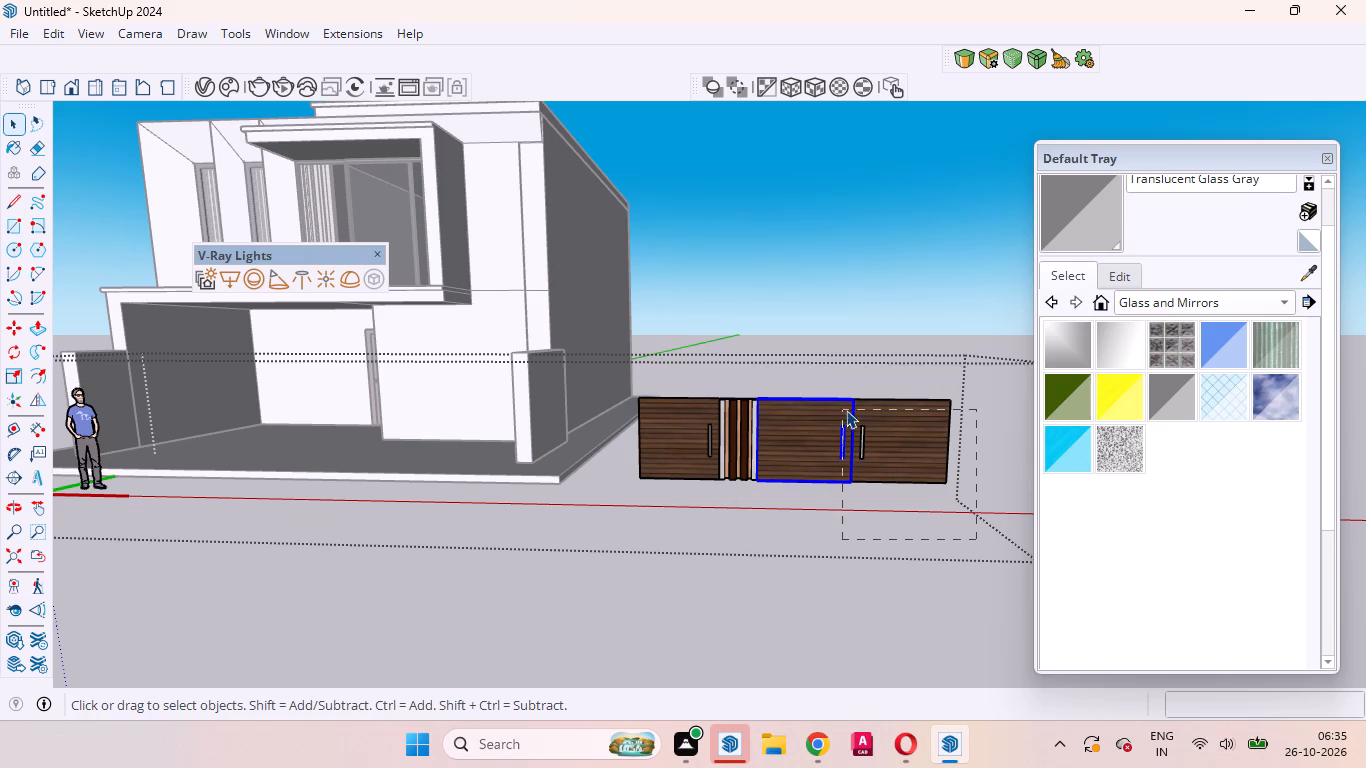
{"action": "left_click_drag", "start_coordinate": [846, 410], "coordinate": [966, 455]}
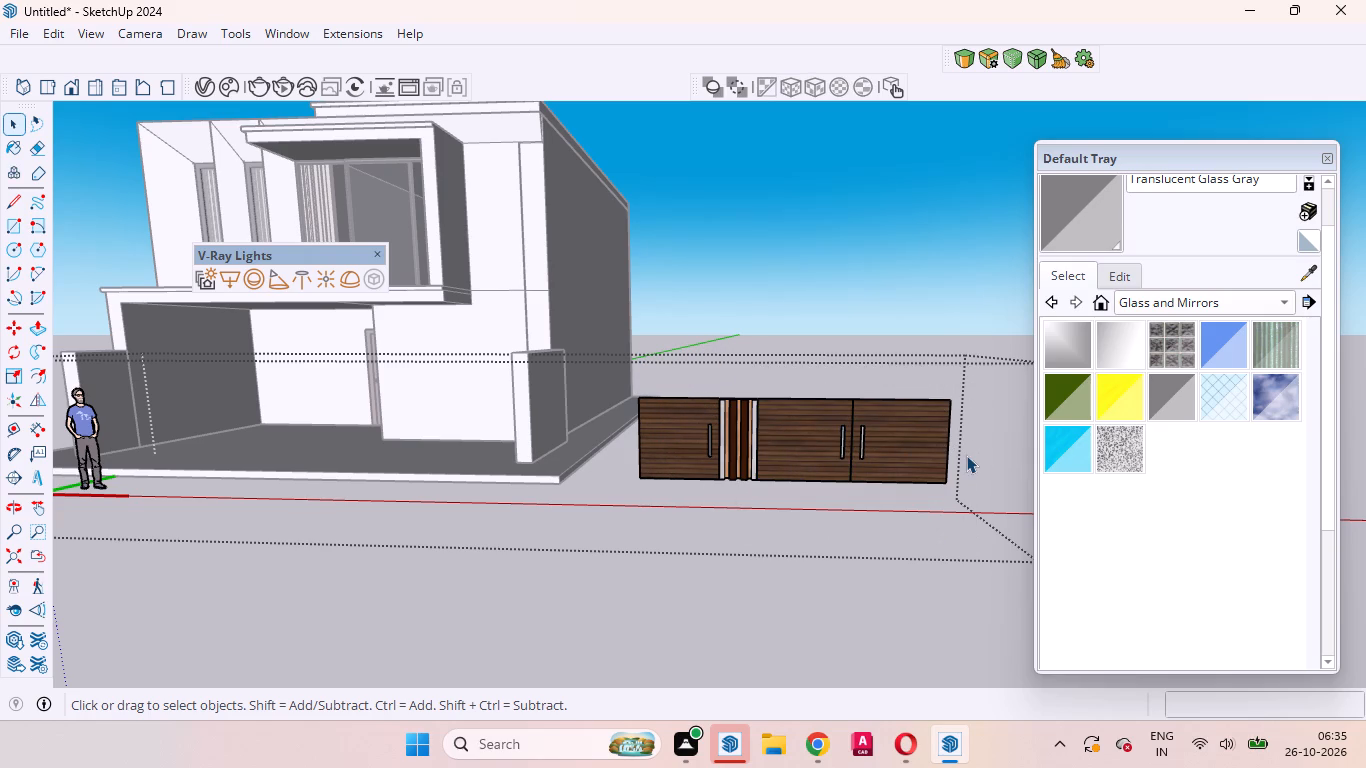
{"action": "key", "text": "space"}
Inspect the pair of dark vertical slats between the gate leaves and how they sit in their concrete frame.
{"action": "scroll", "coordinate": [722, 442], "scroll_direction": "up", "scroll_amount": 10}
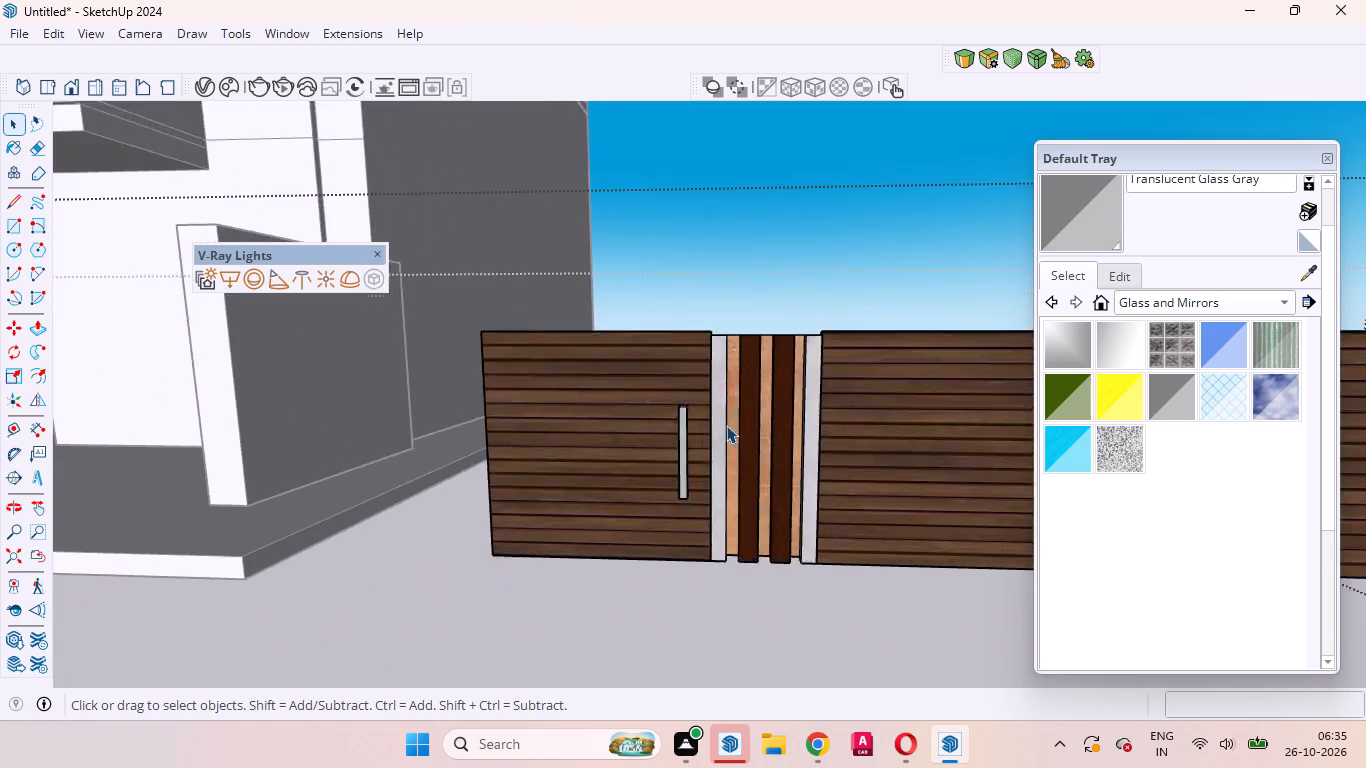
{"action": "scroll", "coordinate": [726, 425], "scroll_direction": "up", "scroll_amount": 4}
{"action": "left_click", "coordinate": [750, 409]}
{"action": "scroll", "coordinate": [750, 409], "scroll_direction": "up", "scroll_amount": 1}
{"action": "middle_click_drag", "start_coordinate": [750, 409], "coordinate": [788, 599]}
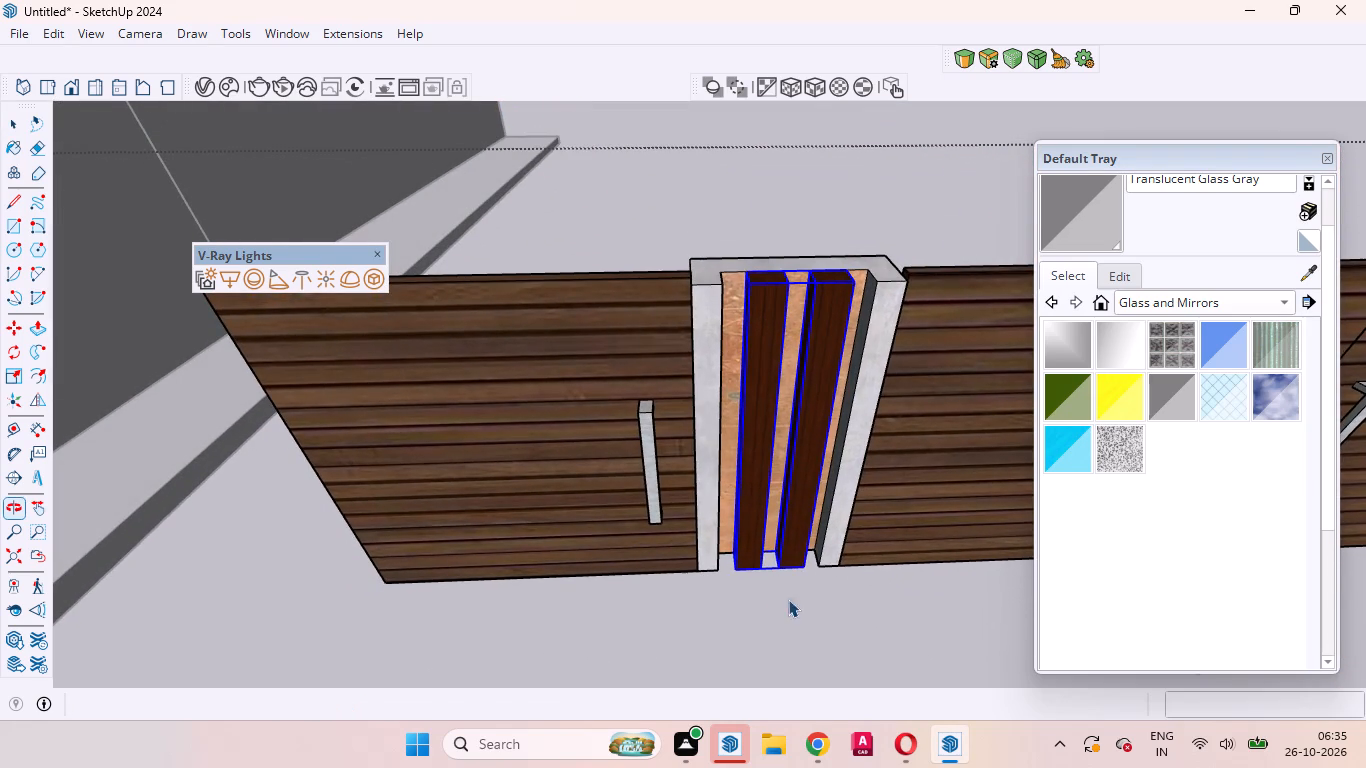
{"action": "scroll", "coordinate": [778, 429], "scroll_direction": "down", "scroll_amount": 5}
{"action": "scroll", "coordinate": [771, 412], "scroll_direction": "up", "scroll_amount": 2}
{"action": "scroll", "coordinate": [657, 470], "scroll_direction": "down", "scroll_amount": 9}
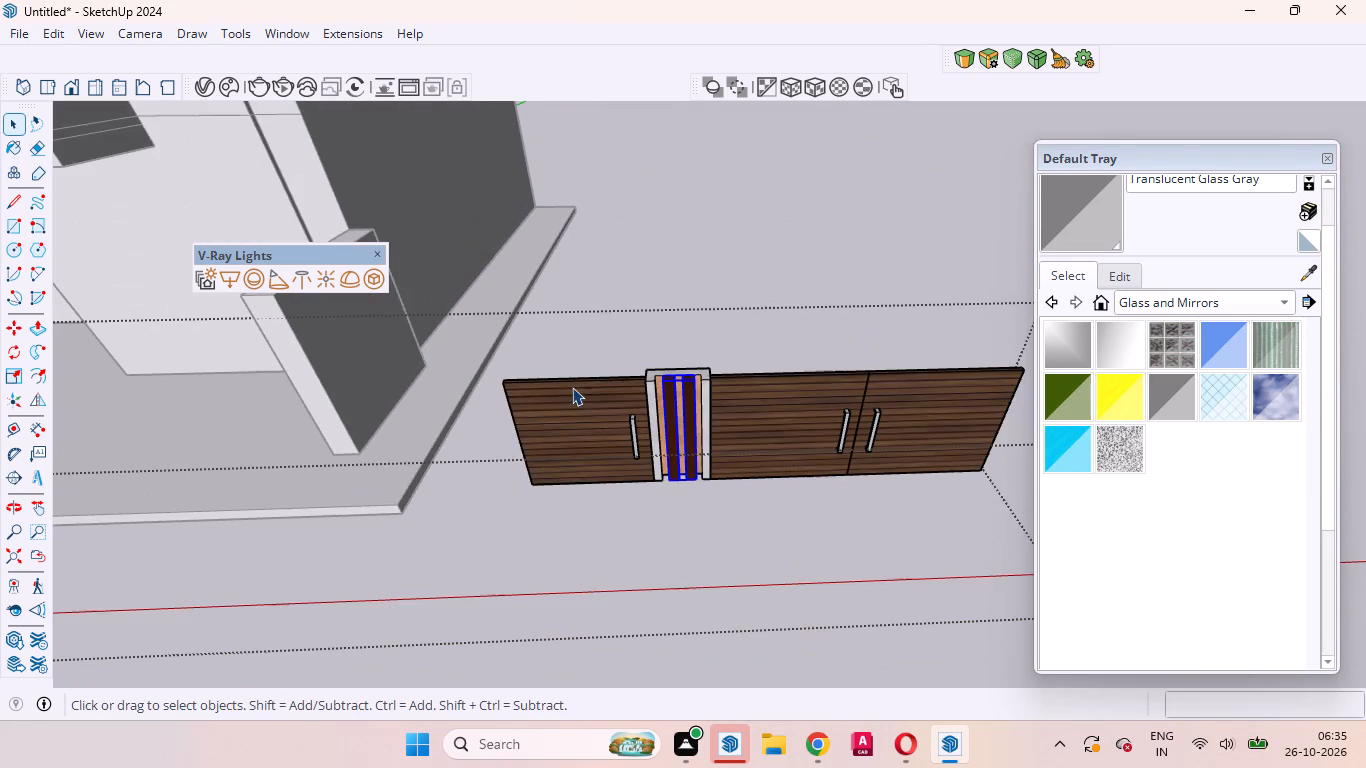
{"action": "left_click", "coordinate": [826, 589]}
Sample Polished Concrete New from the gate's frame and paint the brown panel behind the dark vertical slats with it.
{"action": "scroll", "coordinate": [650, 368], "scroll_direction": "up", "scroll_amount": 12}
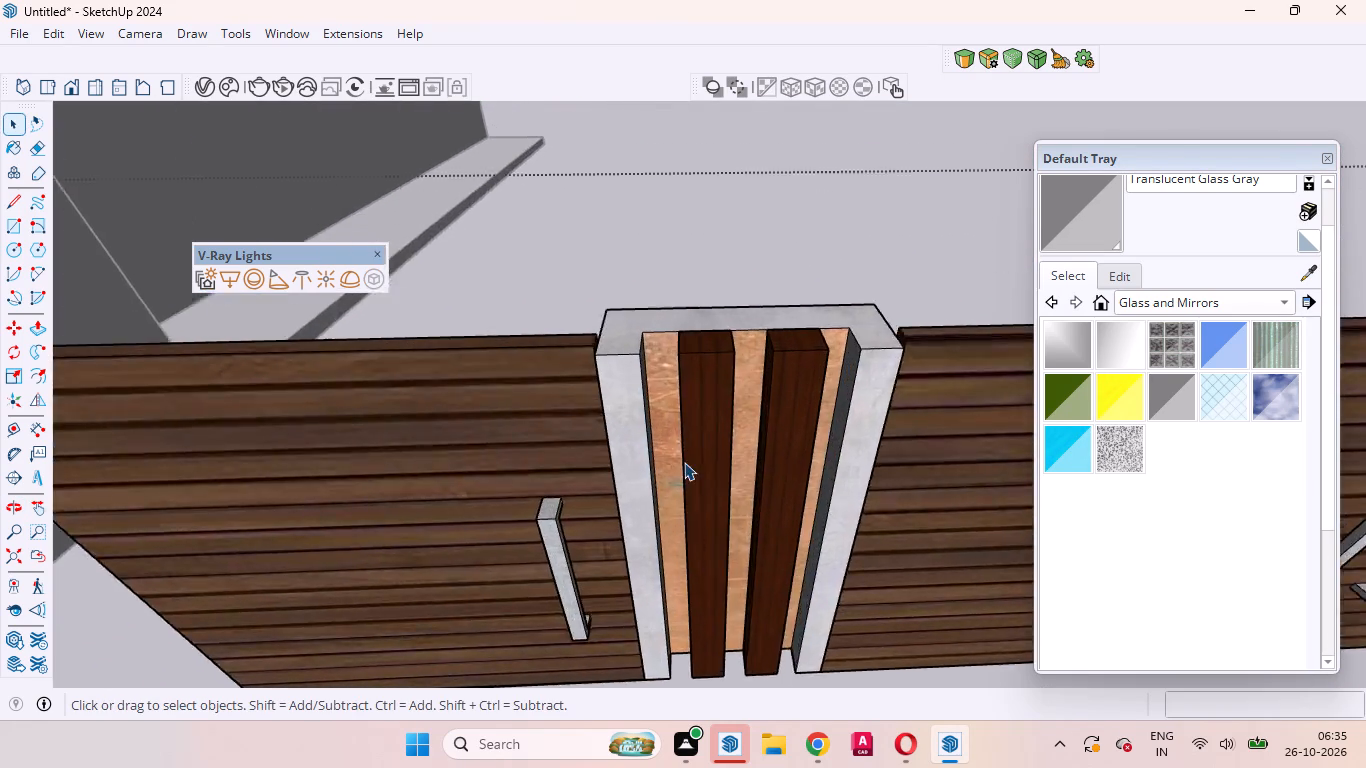
{"action": "scroll", "coordinate": [684, 462], "scroll_direction": "up", "scroll_amount": 6}
{"action": "middle_click_drag", "start_coordinate": [656, 442], "coordinate": [564, 335]}
{"action": "scroll", "coordinate": [572, 331], "scroll_direction": "down", "scroll_amount": 8}
{"action": "scroll", "coordinate": [603, 333], "scroll_direction": "up", "scroll_amount": 11}
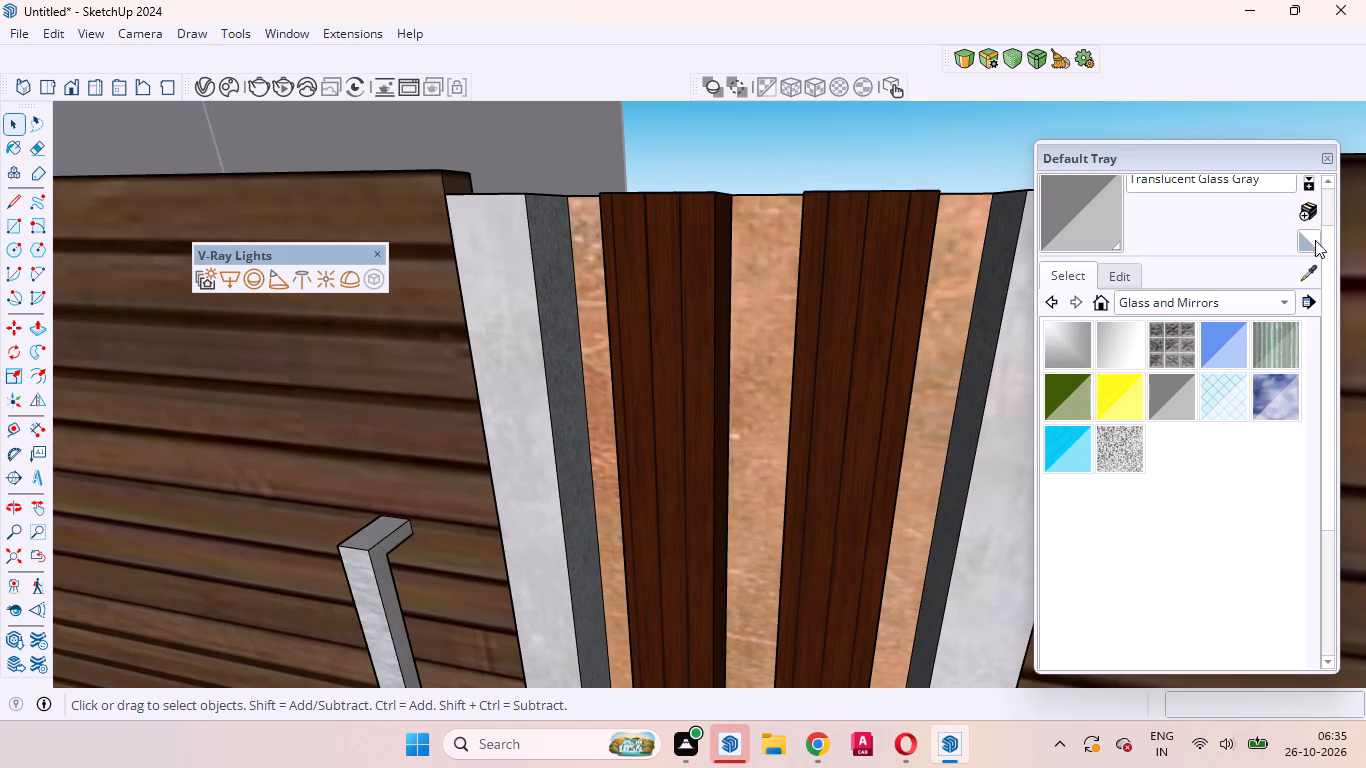
{"action": "left_click", "coordinate": [1315, 271]}
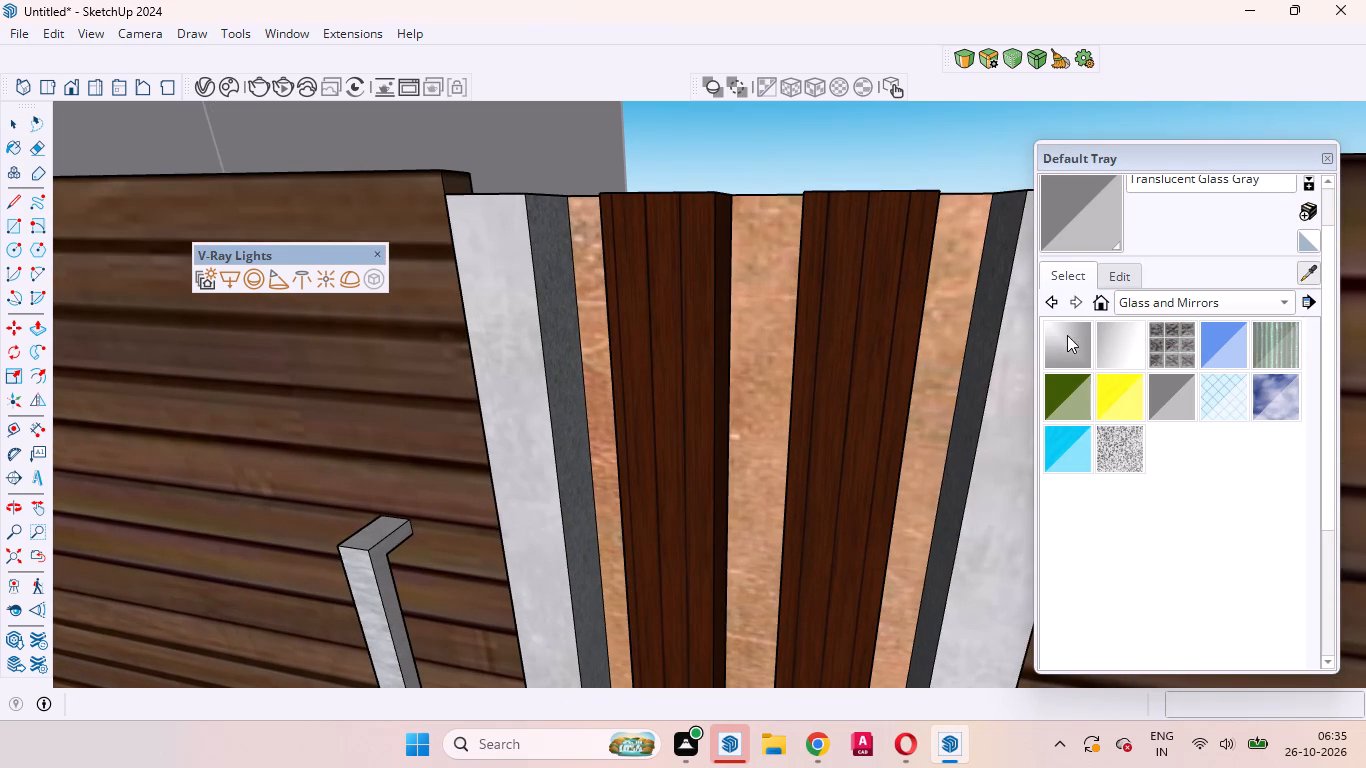
{"action": "left_click", "coordinate": [1016, 400]}
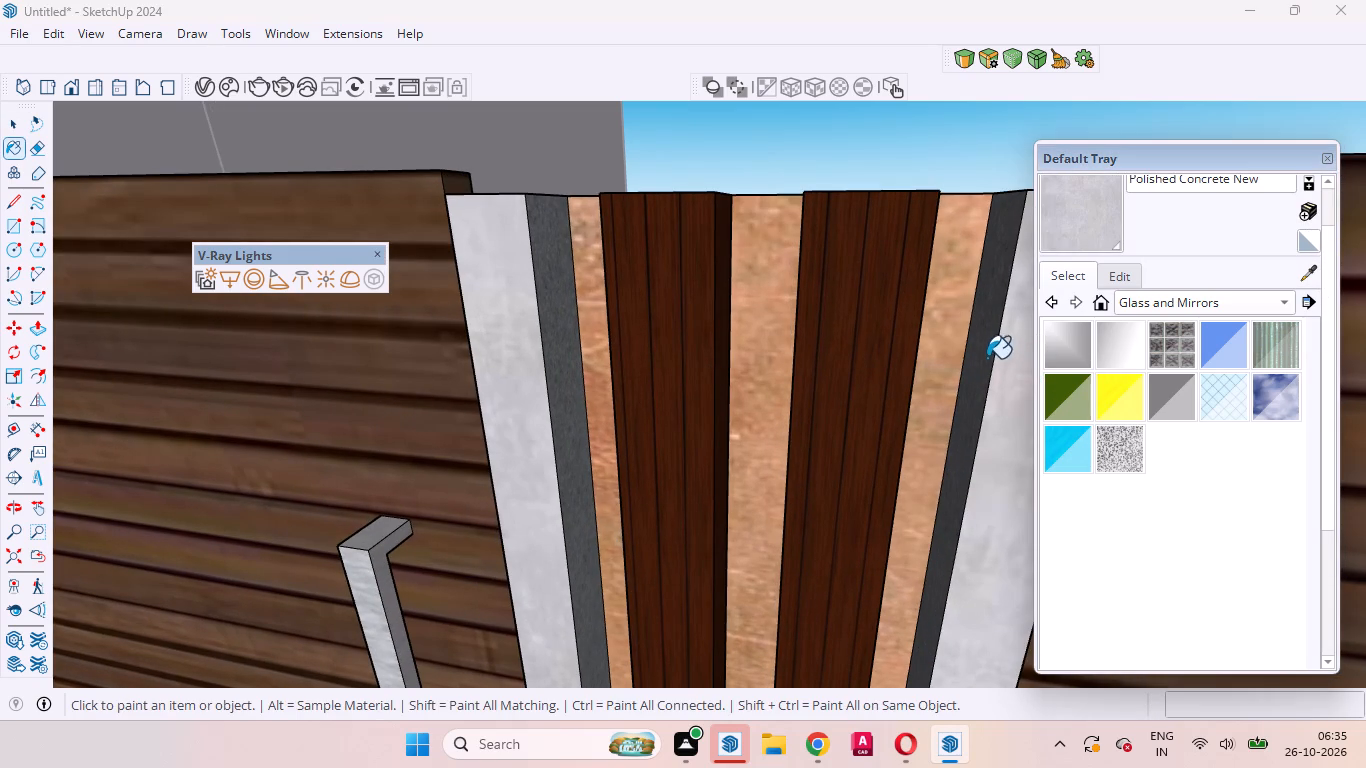
{"action": "key", "text": "space"}
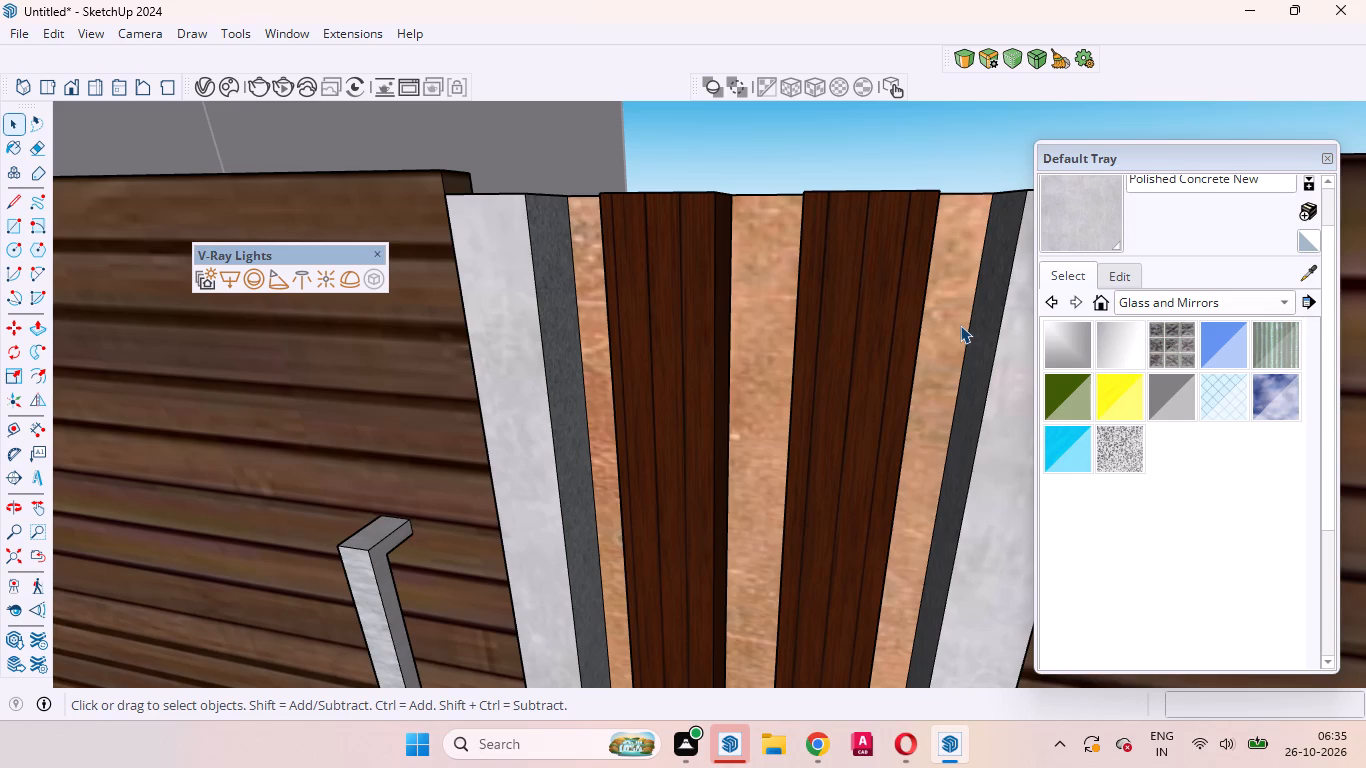
{"action": "double_click", "coordinate": [960, 325]}
{"action": "double_click", "coordinate": [960, 325]}
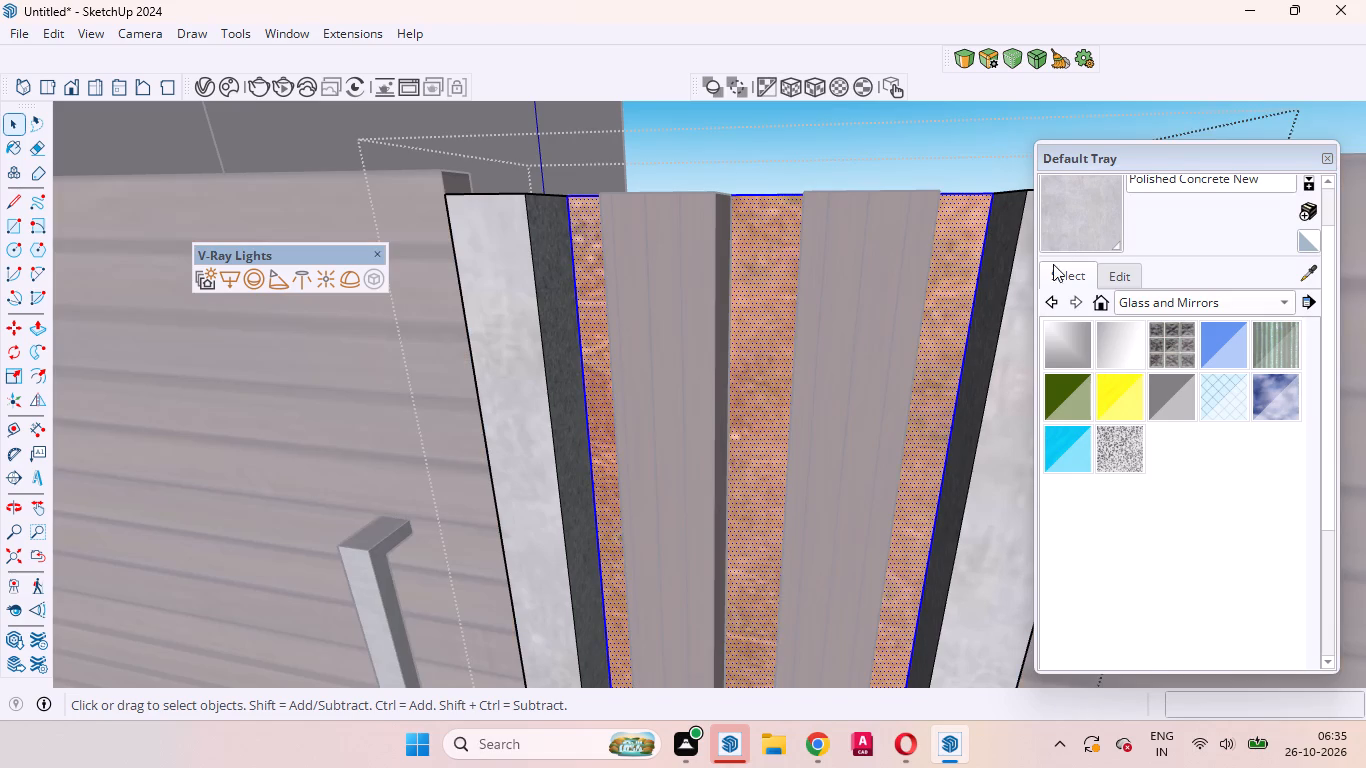
{"action": "left_click", "coordinate": [1078, 227]}
{"action": "left_click", "coordinate": [959, 281]}
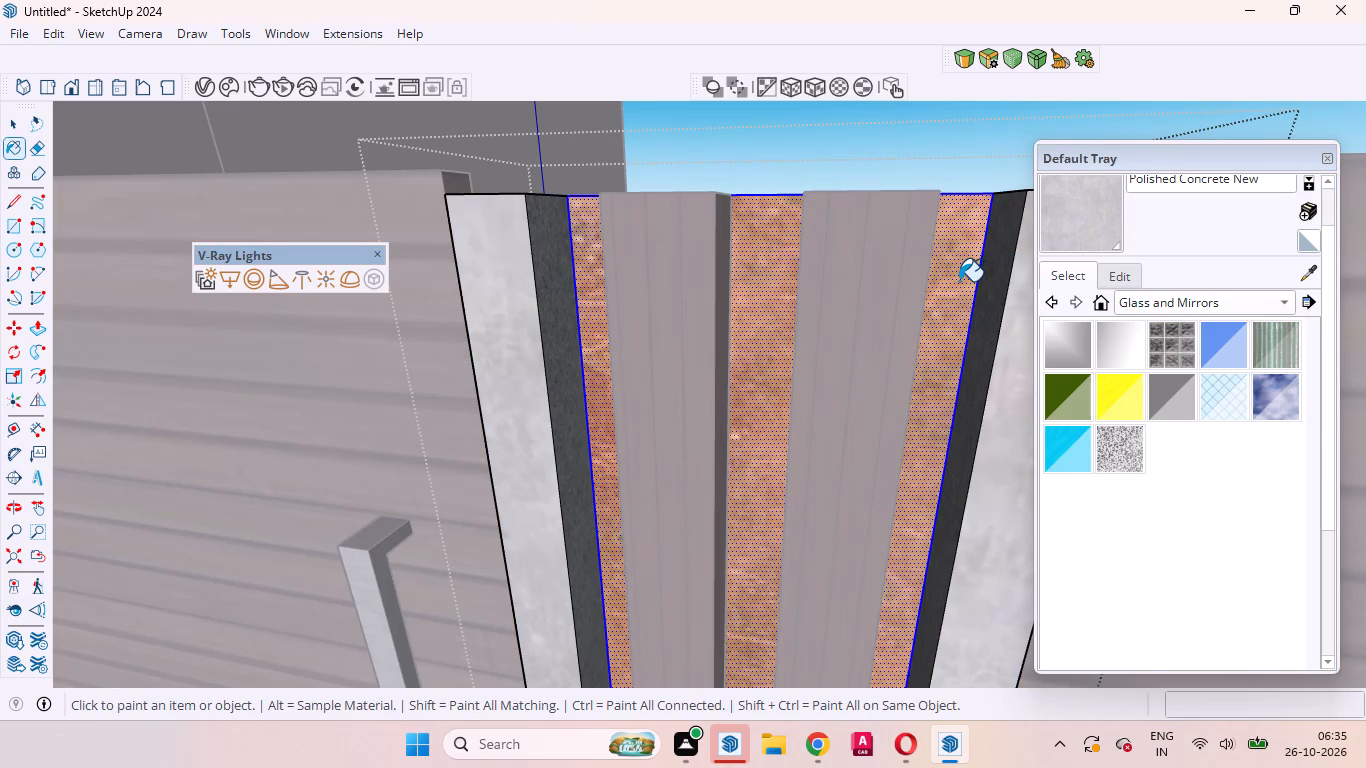
{"action": "key", "text": "space"}
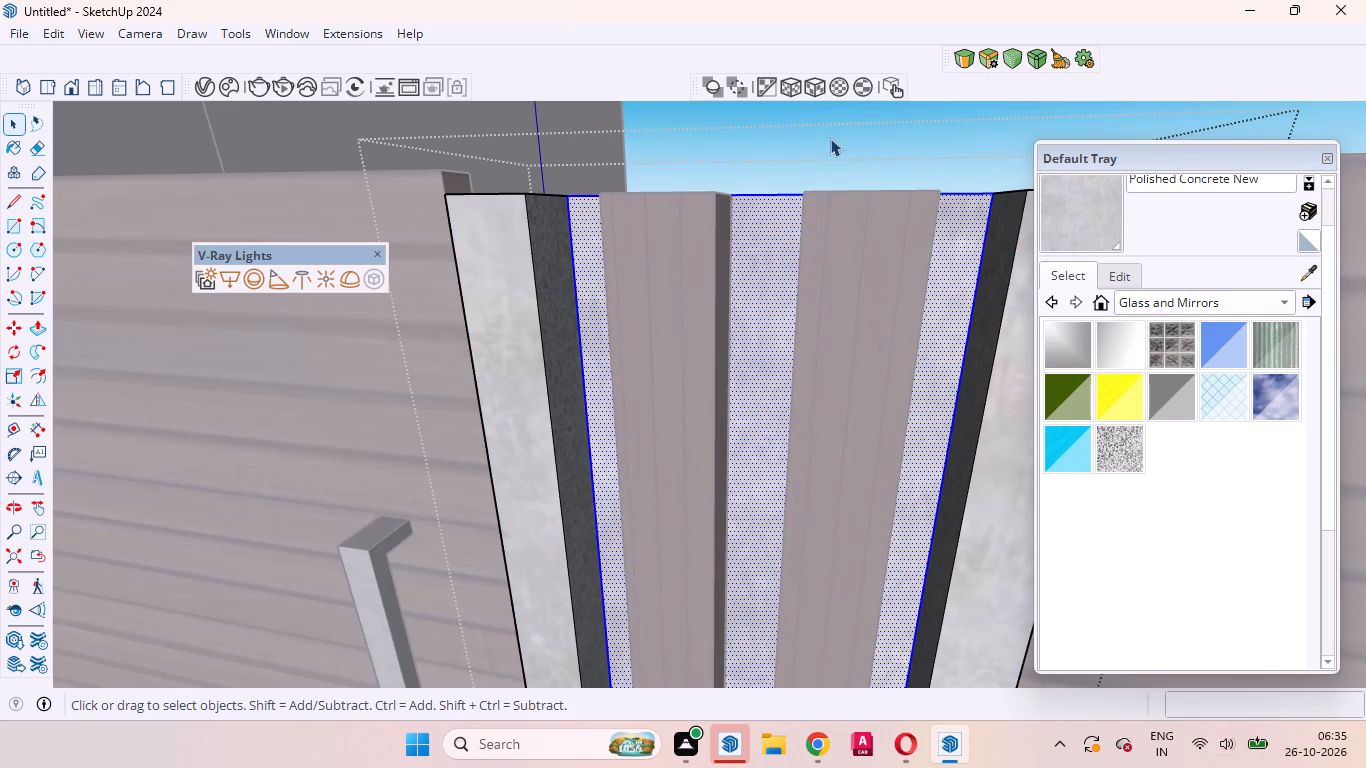
{"action": "left_click", "coordinate": [830, 136]}
{"action": "double_click", "coordinate": [830, 136]}
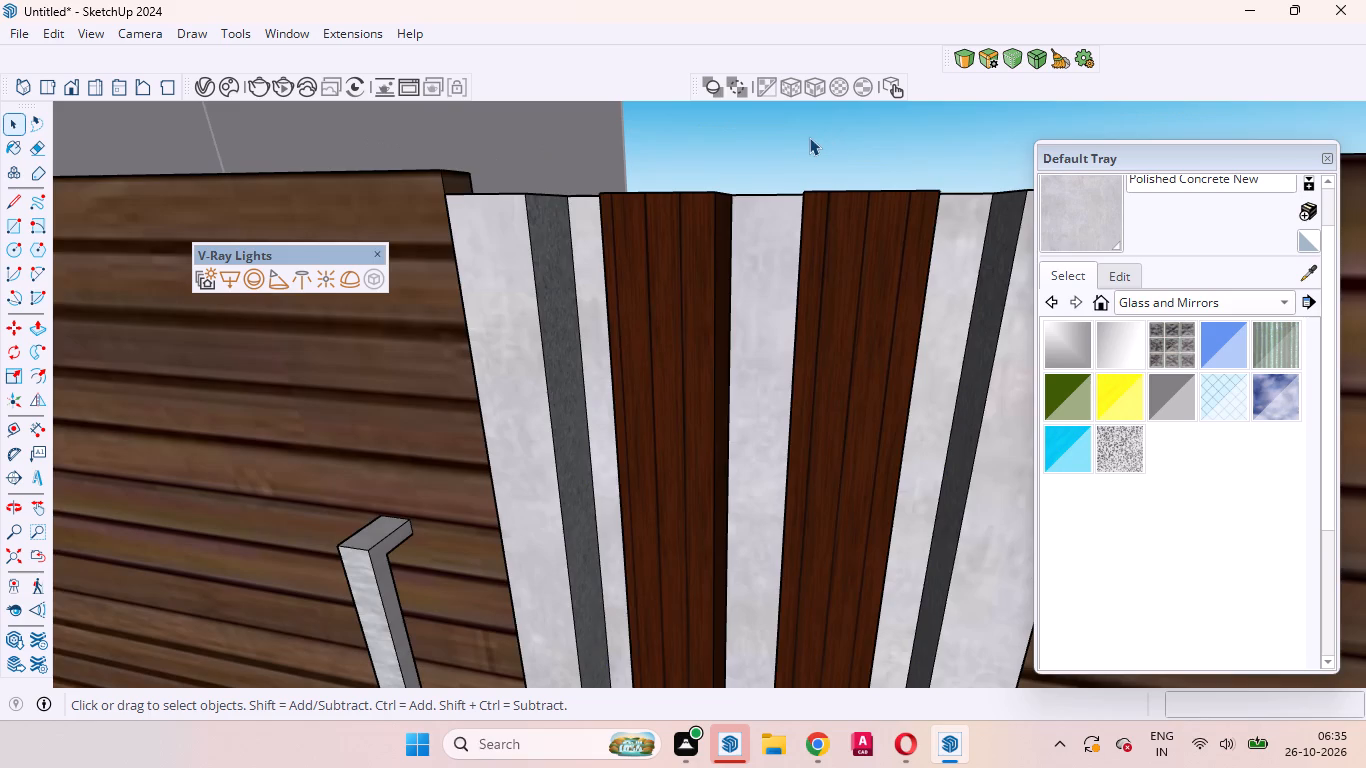
Open the gate component and erase the standing human figure near the house's front wall.
{"action": "scroll", "coordinate": [809, 137], "scroll_direction": "down", "scroll_amount": 20}
{"action": "scroll", "coordinate": [809, 137], "scroll_direction": "down", "scroll_amount": 11}
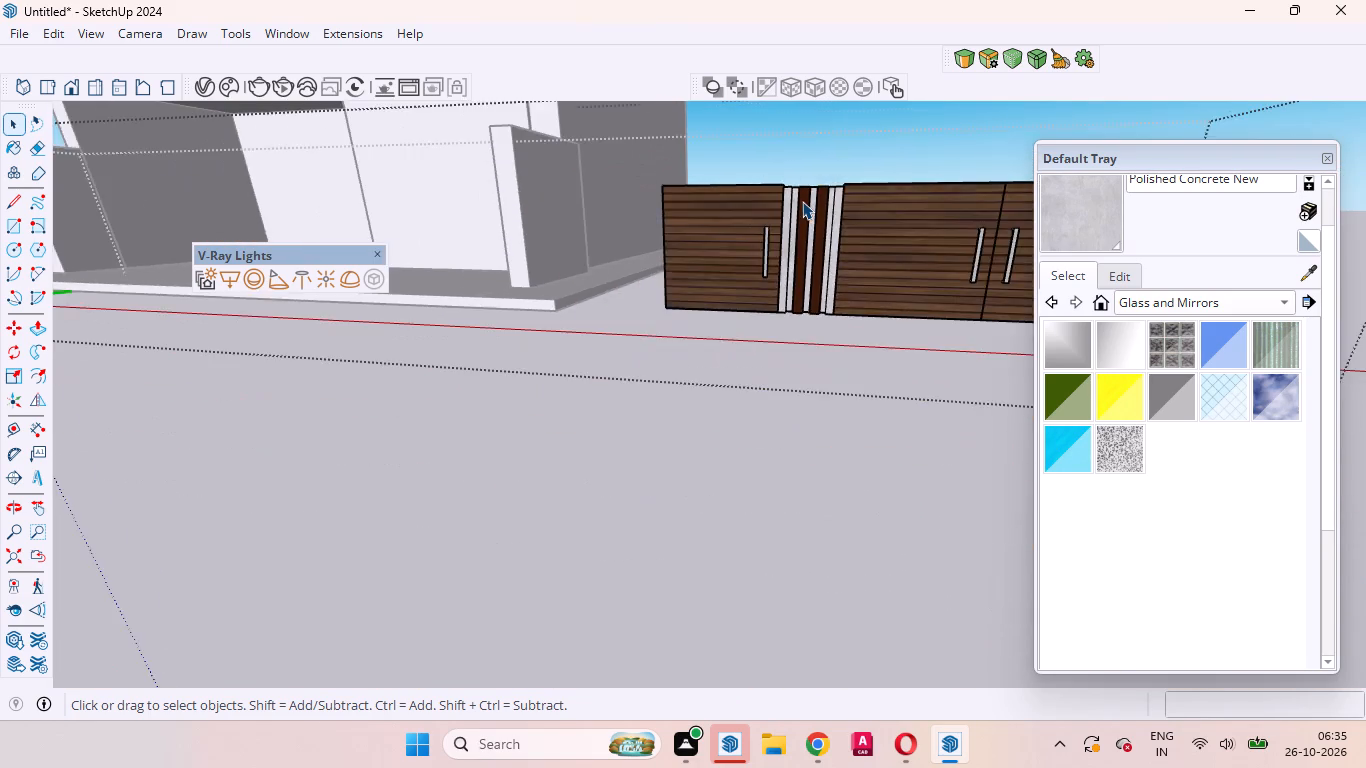
{"action": "scroll", "coordinate": [802, 201], "scroll_direction": "down", "scroll_amount": 7}
{"action": "scroll", "coordinate": [827, 249], "scroll_direction": "up", "scroll_amount": 1}
{"action": "left_click", "coordinate": [940, 392]}
{"action": "left_click_drag", "start_coordinate": [1010, 380], "coordinate": [747, 171]}
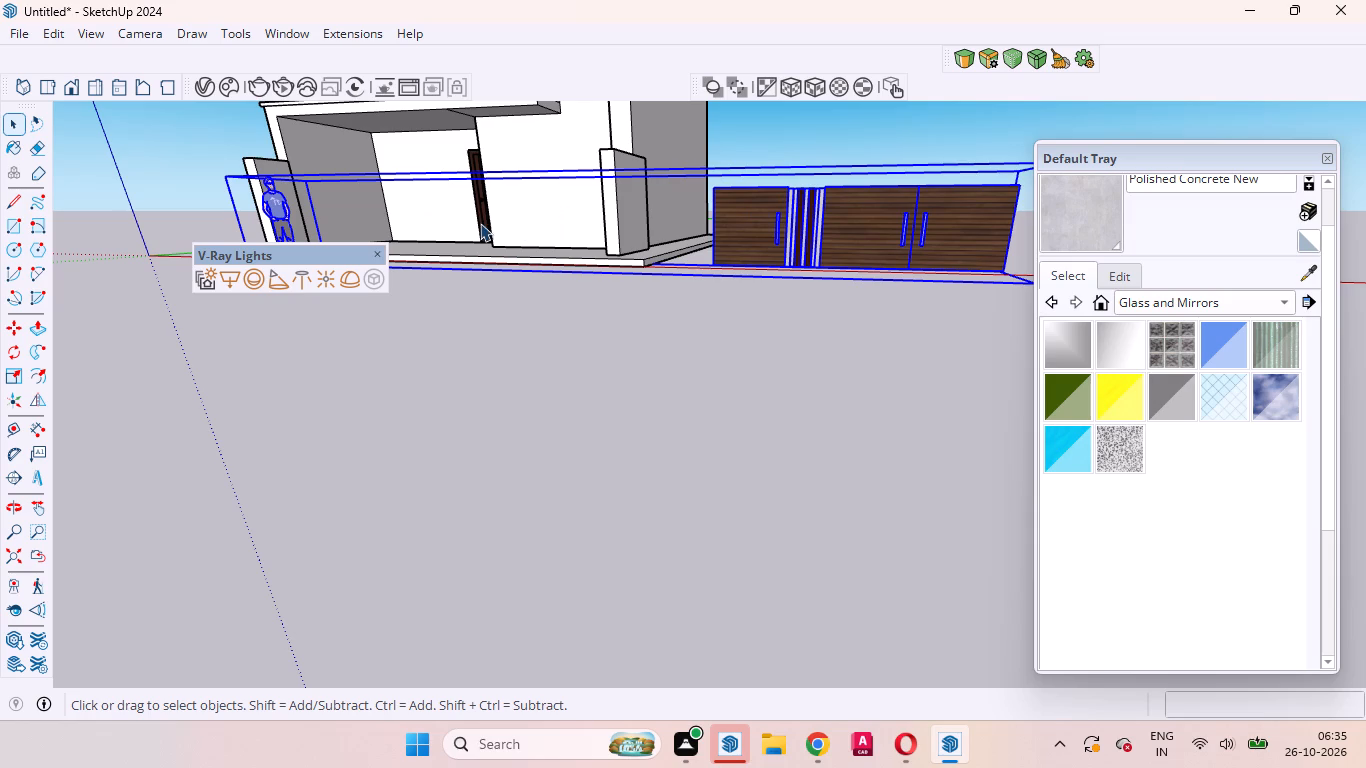
{"action": "double_click", "coordinate": [271, 204]}
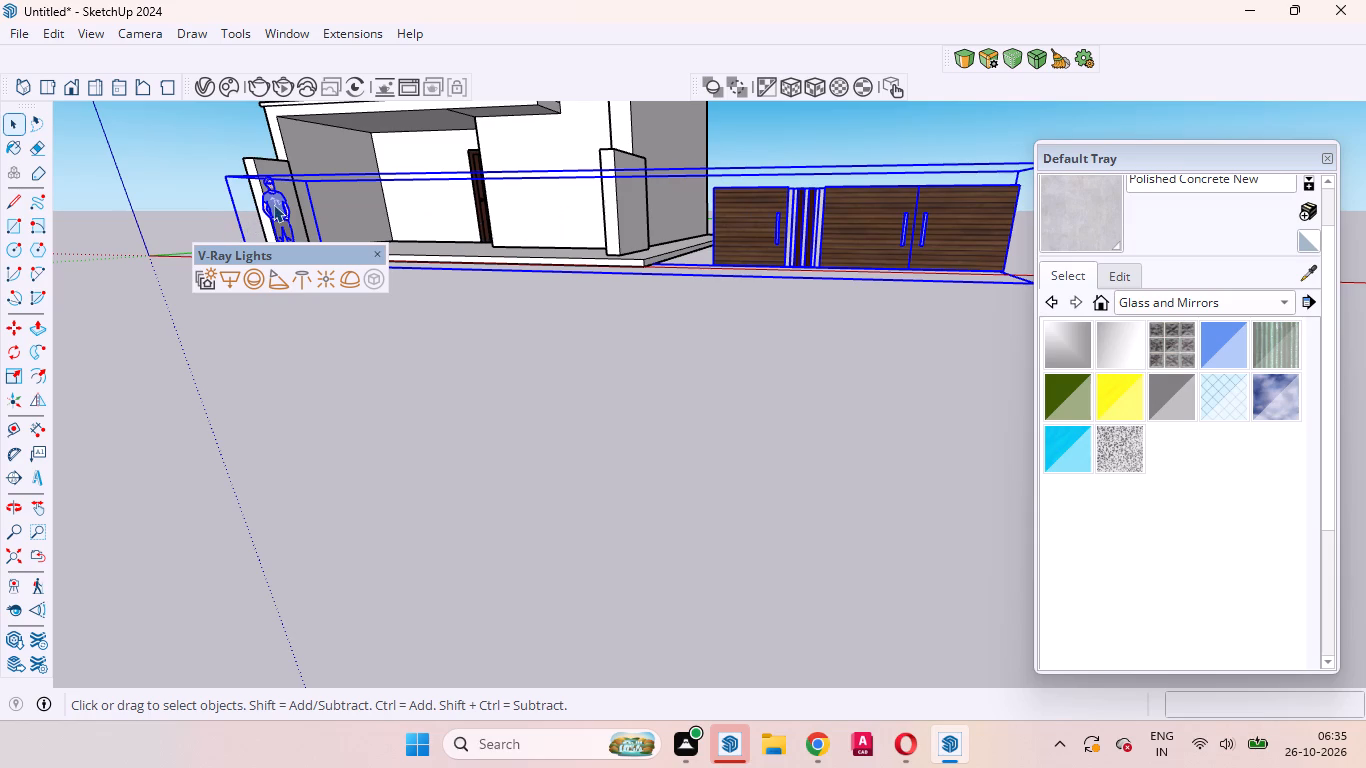
{"action": "left_click", "coordinate": [273, 204]}
{"action": "left_click", "coordinate": [273, 204]}
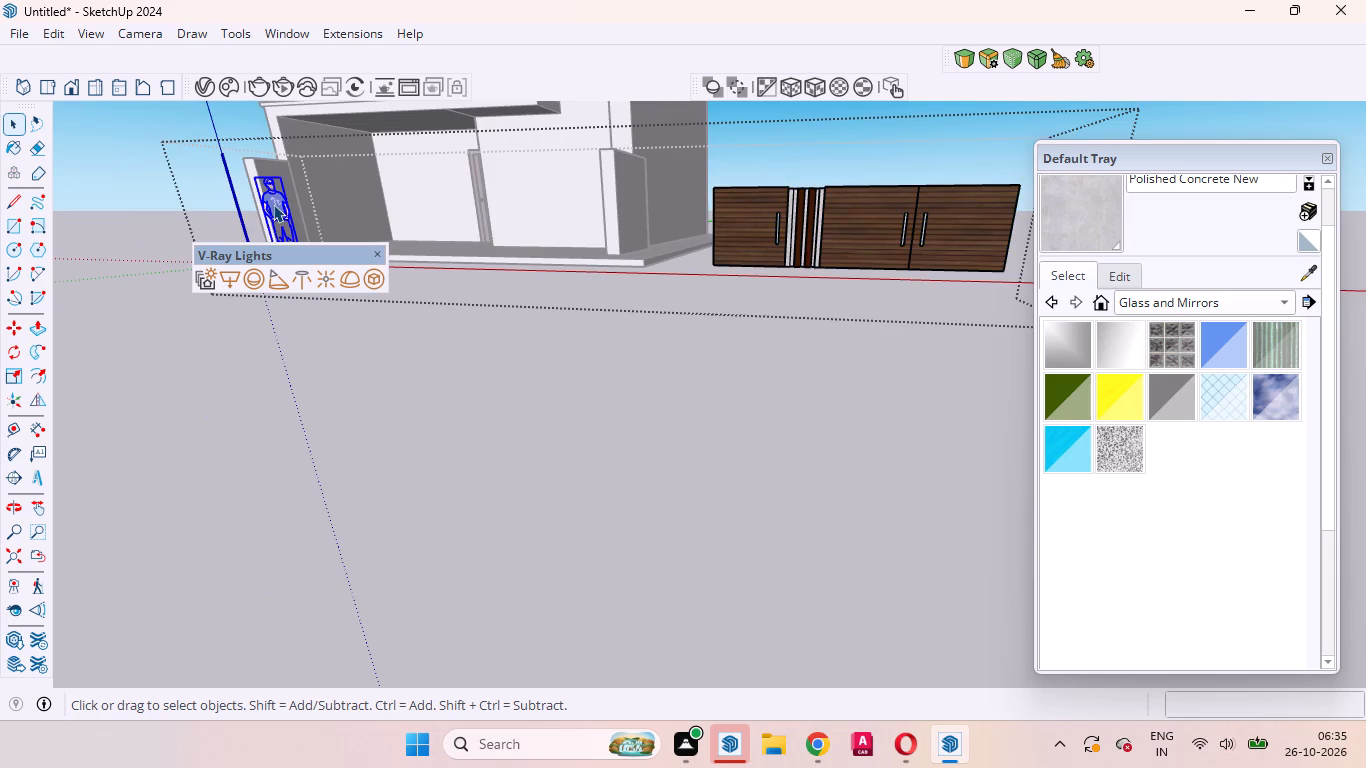
{"action": "left_click", "coordinate": [38, 148]}
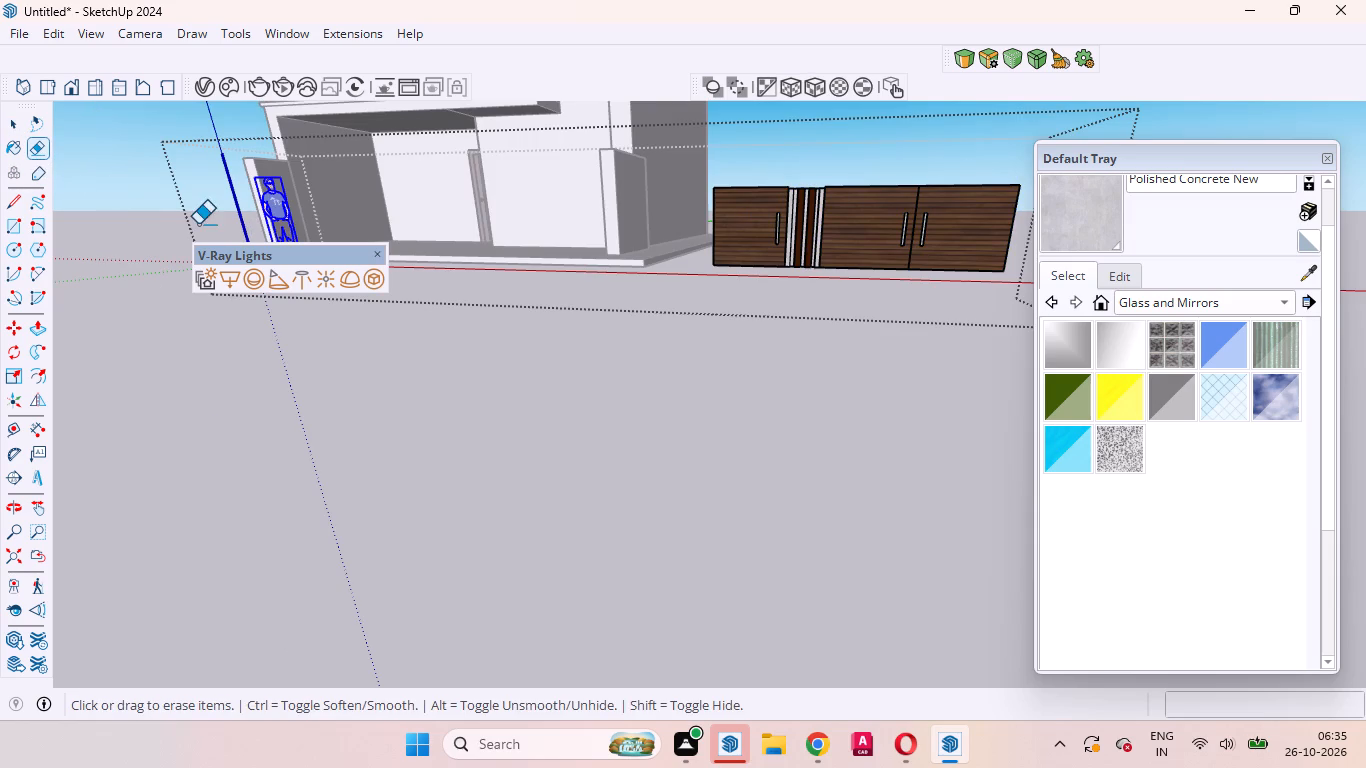
{"action": "left_click", "coordinate": [272, 190]}
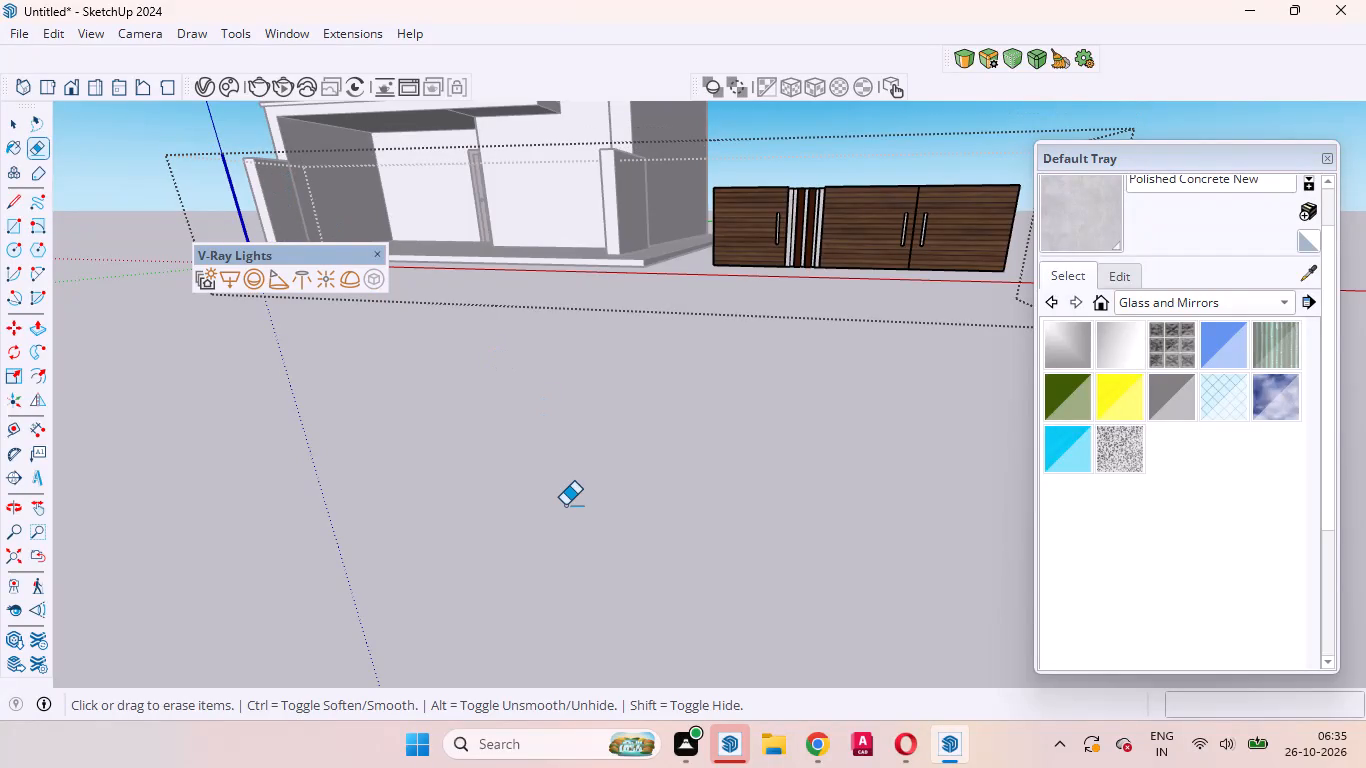
{"action": "key", "text": "m"}
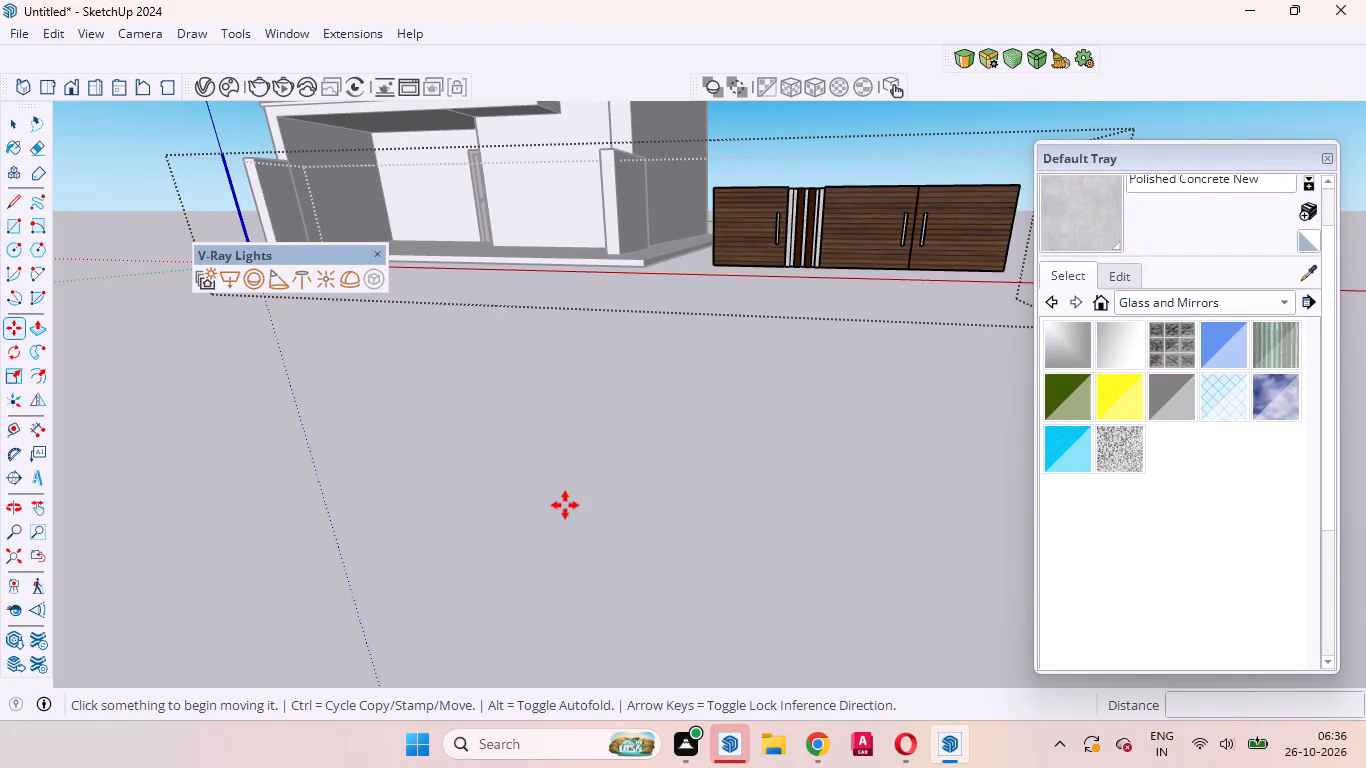
{"action": "key", "text": "space"}
Scale the concrete frame and its two dark slats together to about 0.66 along the red axis, keeping the double-gate side fixed.
{"action": "scroll", "coordinate": [561, 476], "scroll_direction": "down", "scroll_amount": 6}
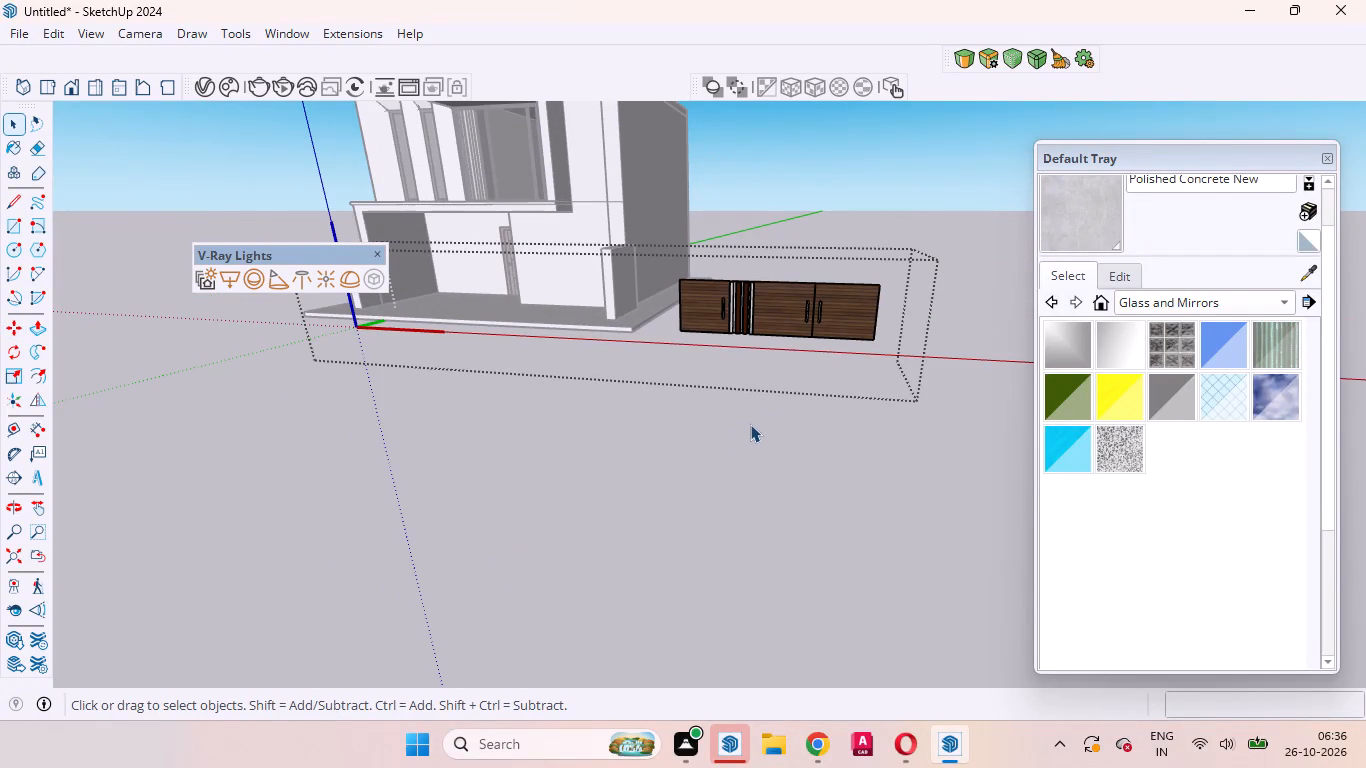
{"action": "scroll", "coordinate": [918, 368], "scroll_direction": "up", "scroll_amount": 9}
{"action": "scroll", "coordinate": [844, 370], "scroll_direction": "down", "scroll_amount": 6}
{"action": "scroll", "coordinate": [752, 370], "scroll_direction": "up", "scroll_amount": 2}
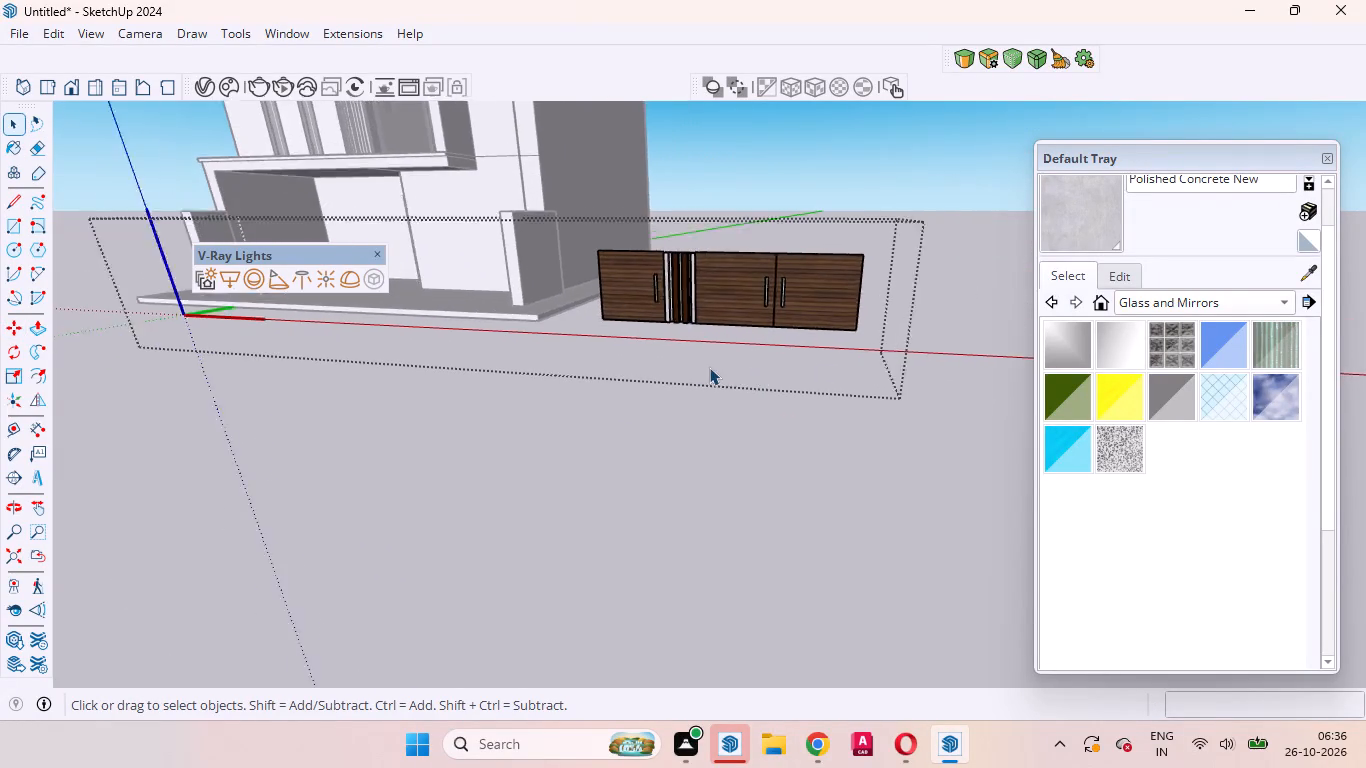
{"action": "scroll", "coordinate": [709, 367], "scroll_direction": "up", "scroll_amount": 8}
{"action": "scroll", "coordinate": [752, 378], "scroll_direction": "down", "scroll_amount": 12}
{"action": "scroll", "coordinate": [835, 372], "scroll_direction": "up", "scroll_amount": 4}
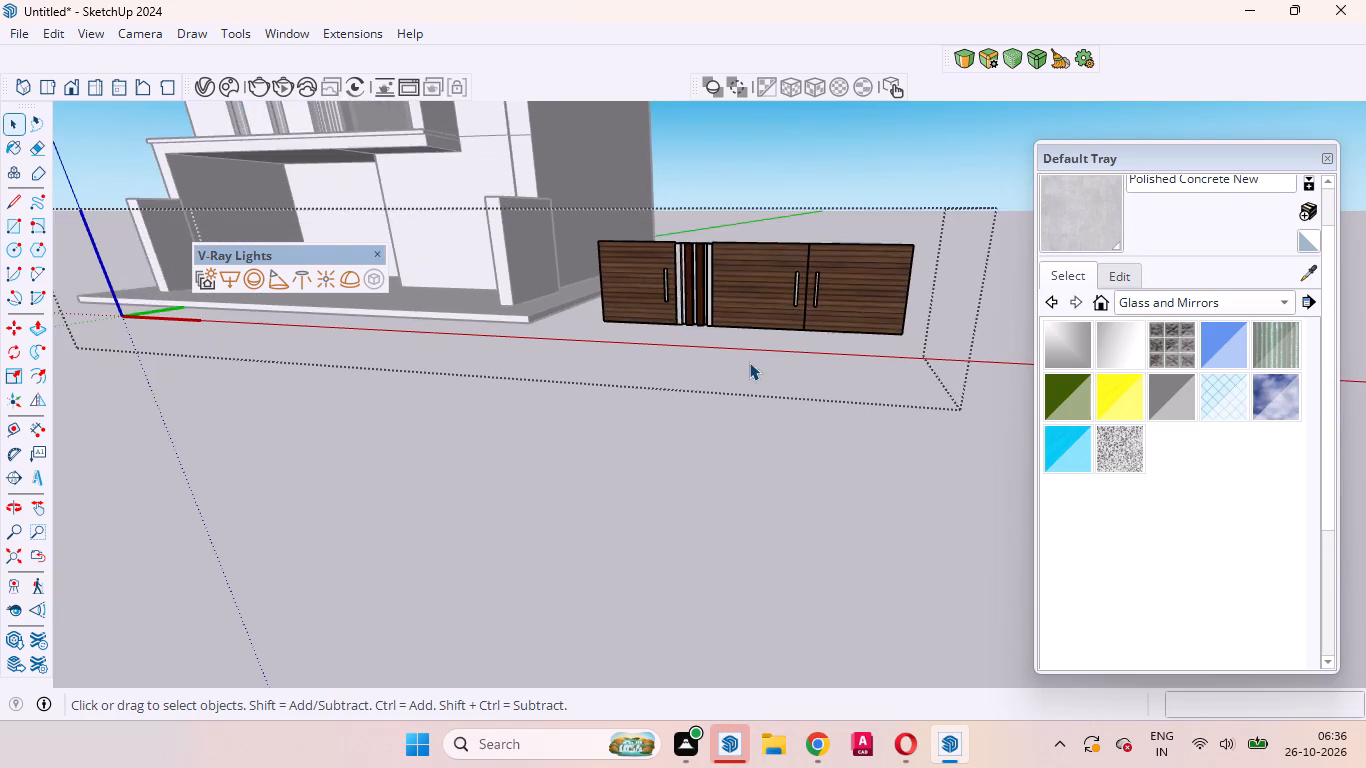
{"action": "scroll", "coordinate": [745, 351], "scroll_direction": "up", "scroll_amount": 4}
{"action": "scroll", "coordinate": [682, 294], "scroll_direction": "up", "scroll_amount": 8}
{"action": "left_click", "coordinate": [682, 292]}
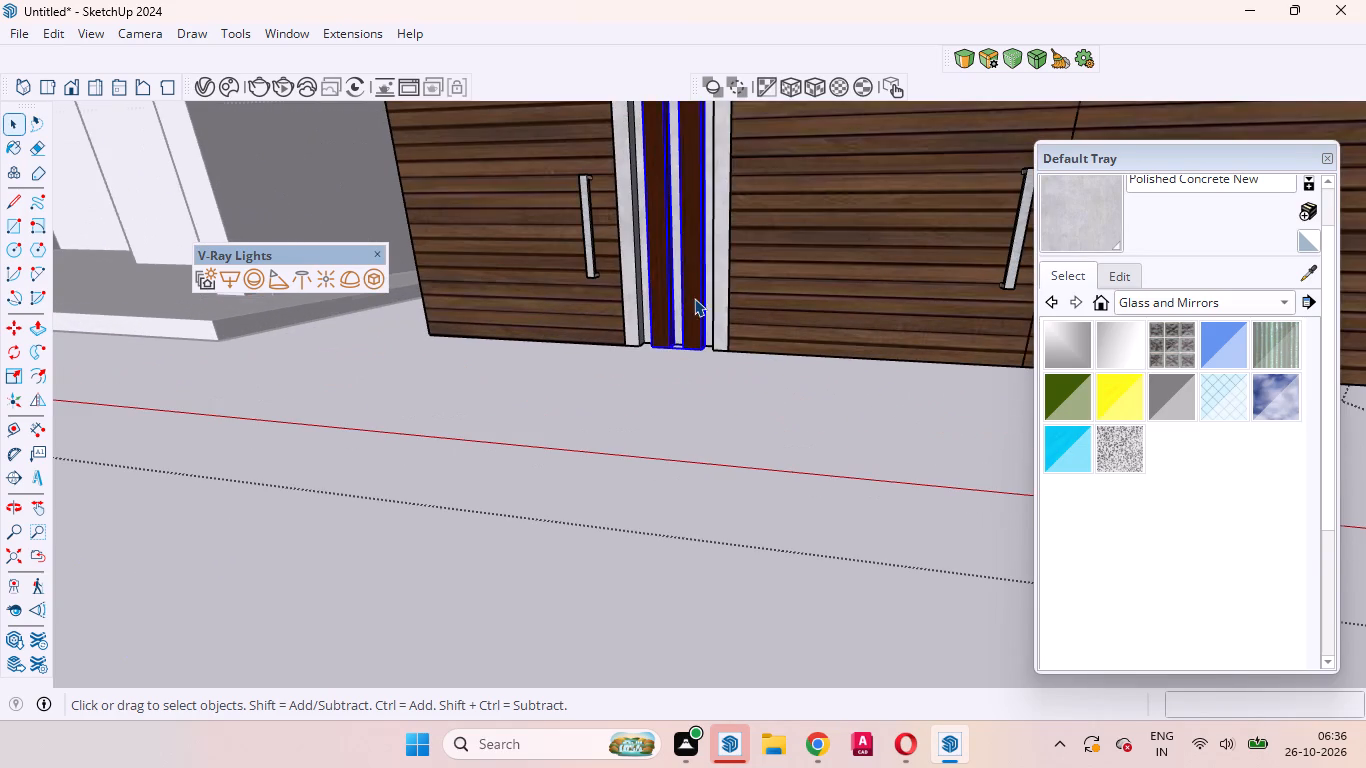
{"action": "scroll", "coordinate": [694, 298], "scroll_direction": "down", "scroll_amount": 11}
{"action": "scroll", "coordinate": [698, 231], "scroll_direction": "up", "scroll_amount": 14}
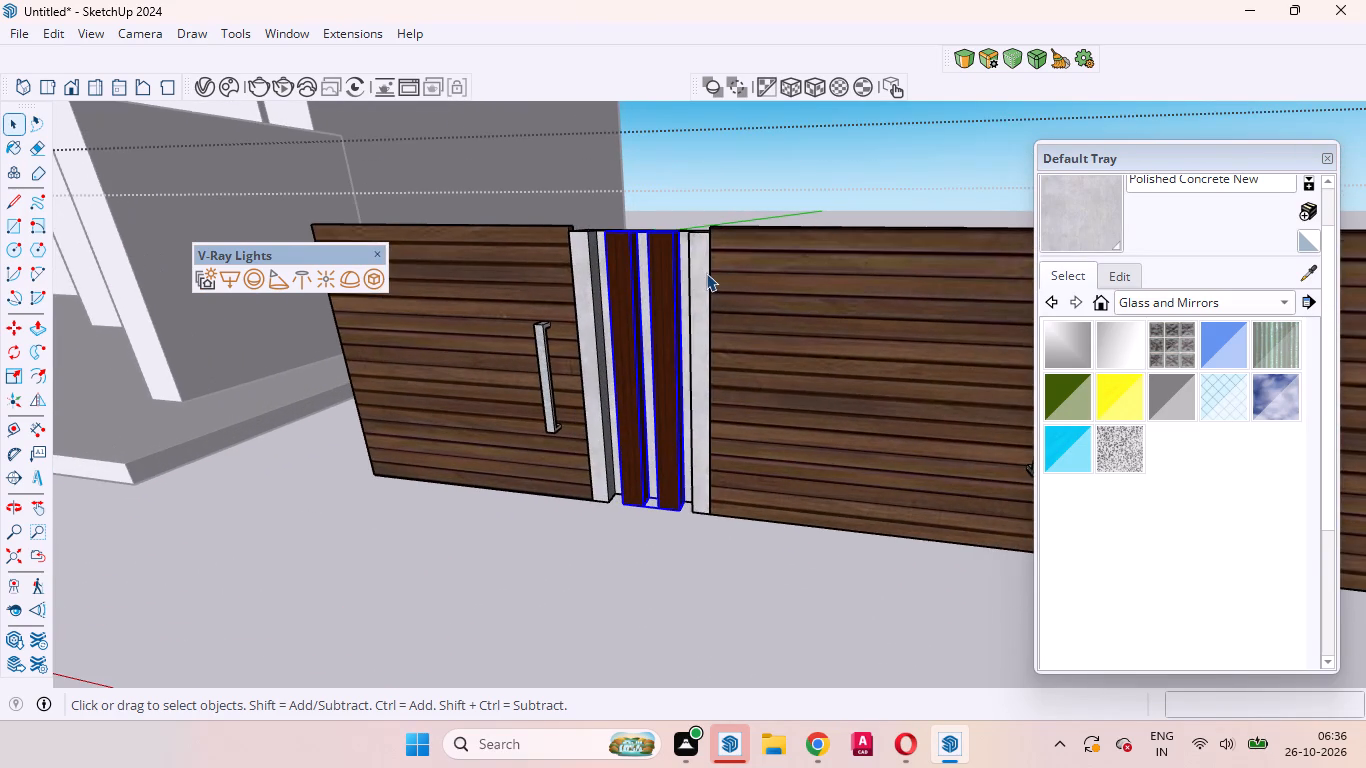
{"action": "left_click", "coordinate": [705, 273]}
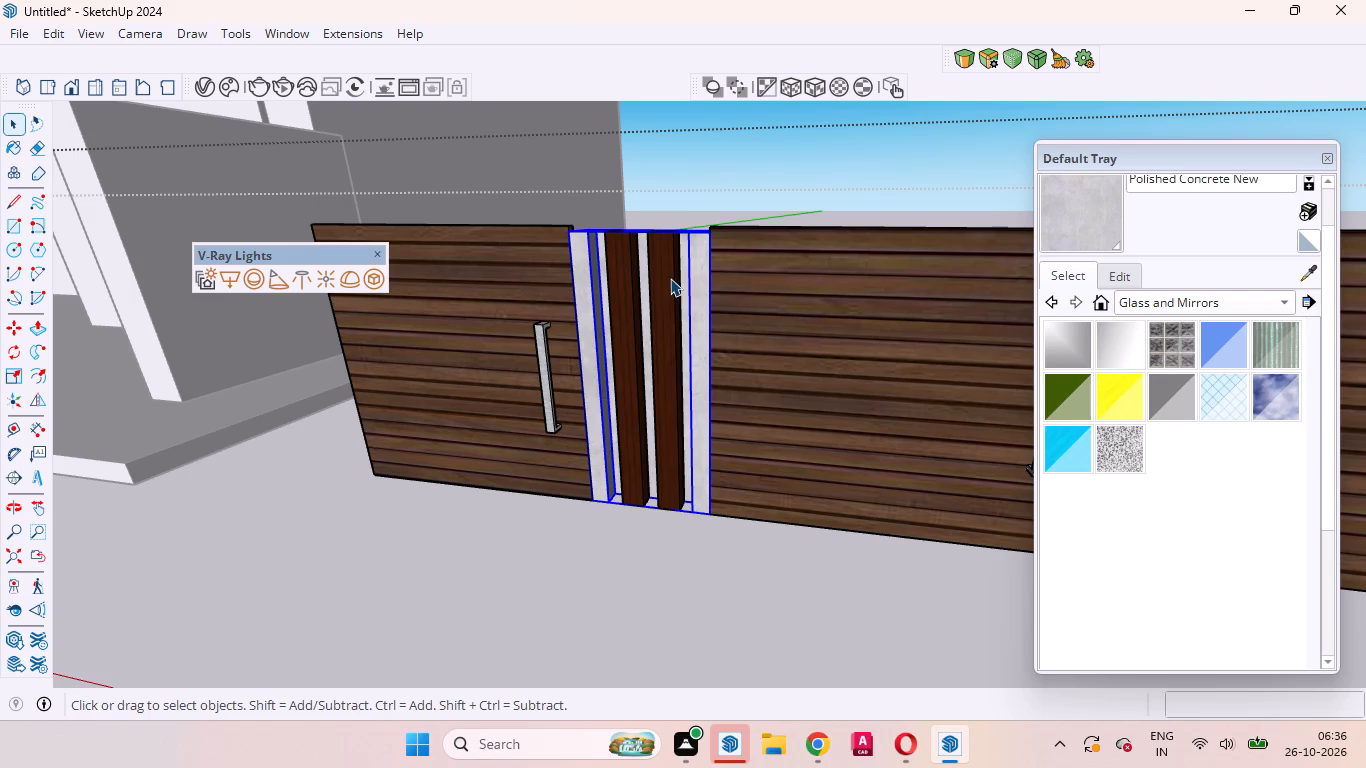
{"action": "left_click", "coordinate": [665, 281], "text": "ctrl"}
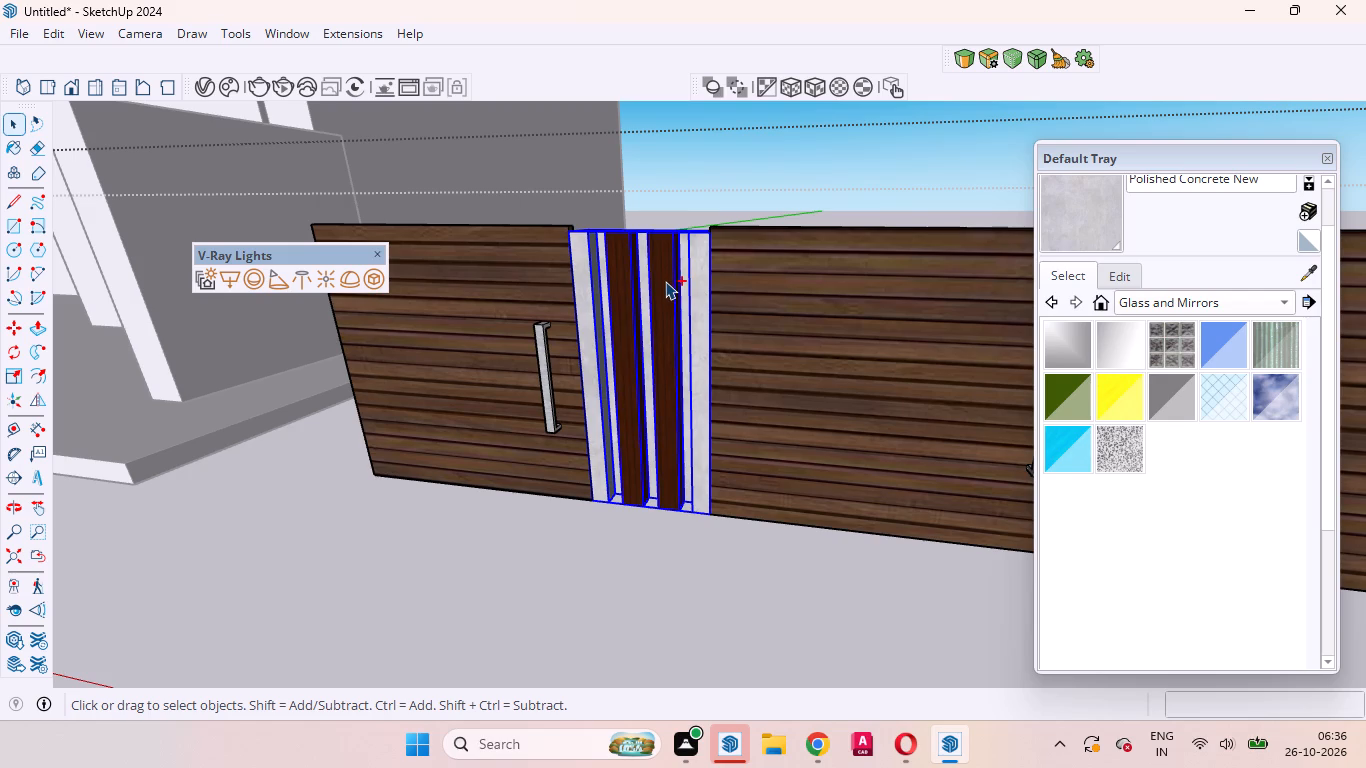
{"action": "key", "text": "s"}
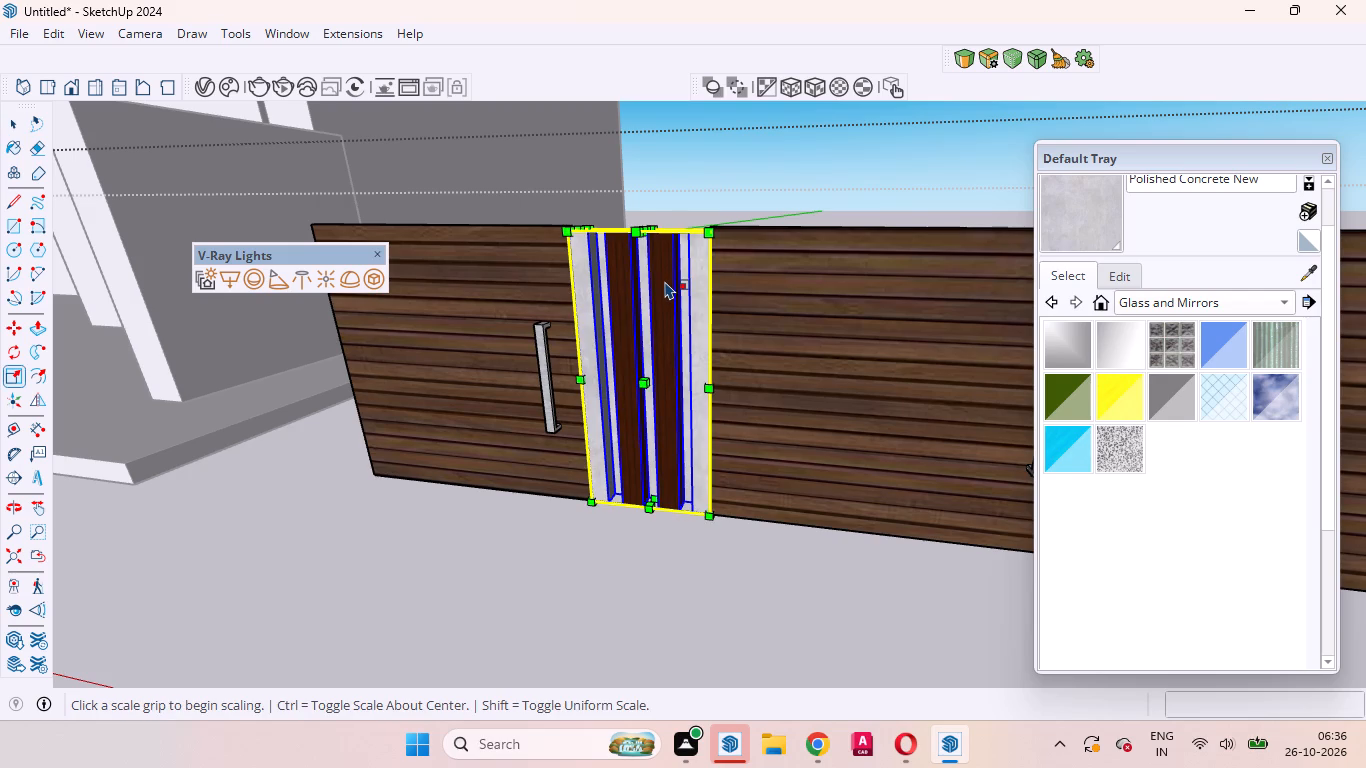
{"action": "left_click", "coordinate": [626, 344]}
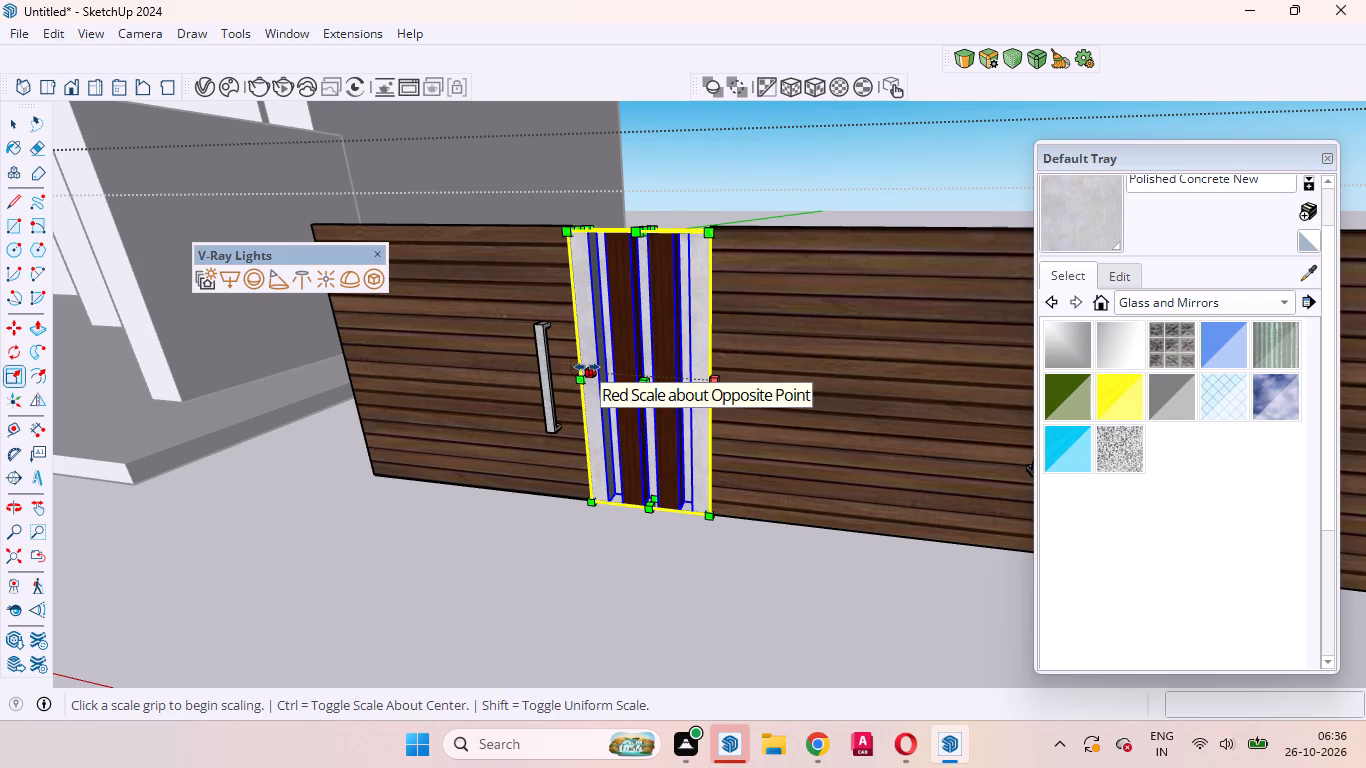
{"action": "left_click", "coordinate": [587, 367]}
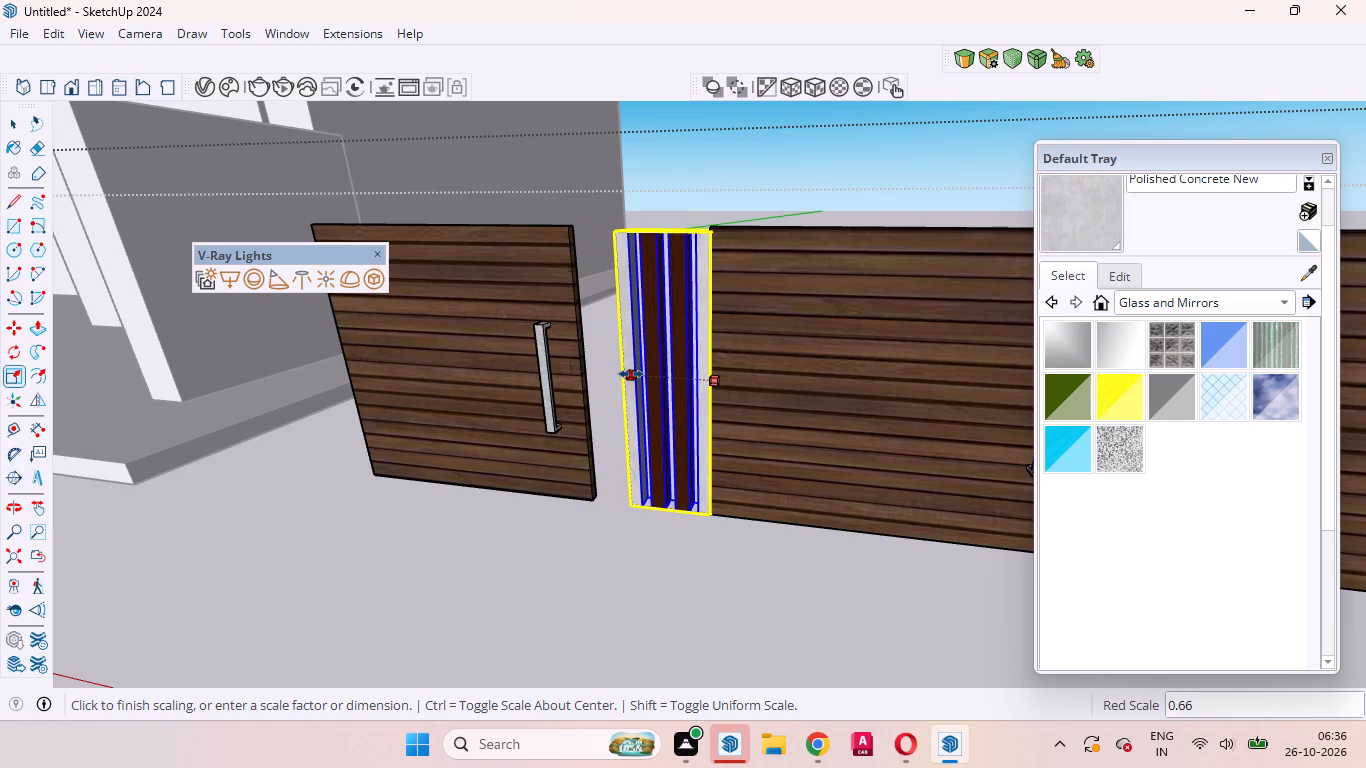
{"action": "left_click", "coordinate": [631, 374]}
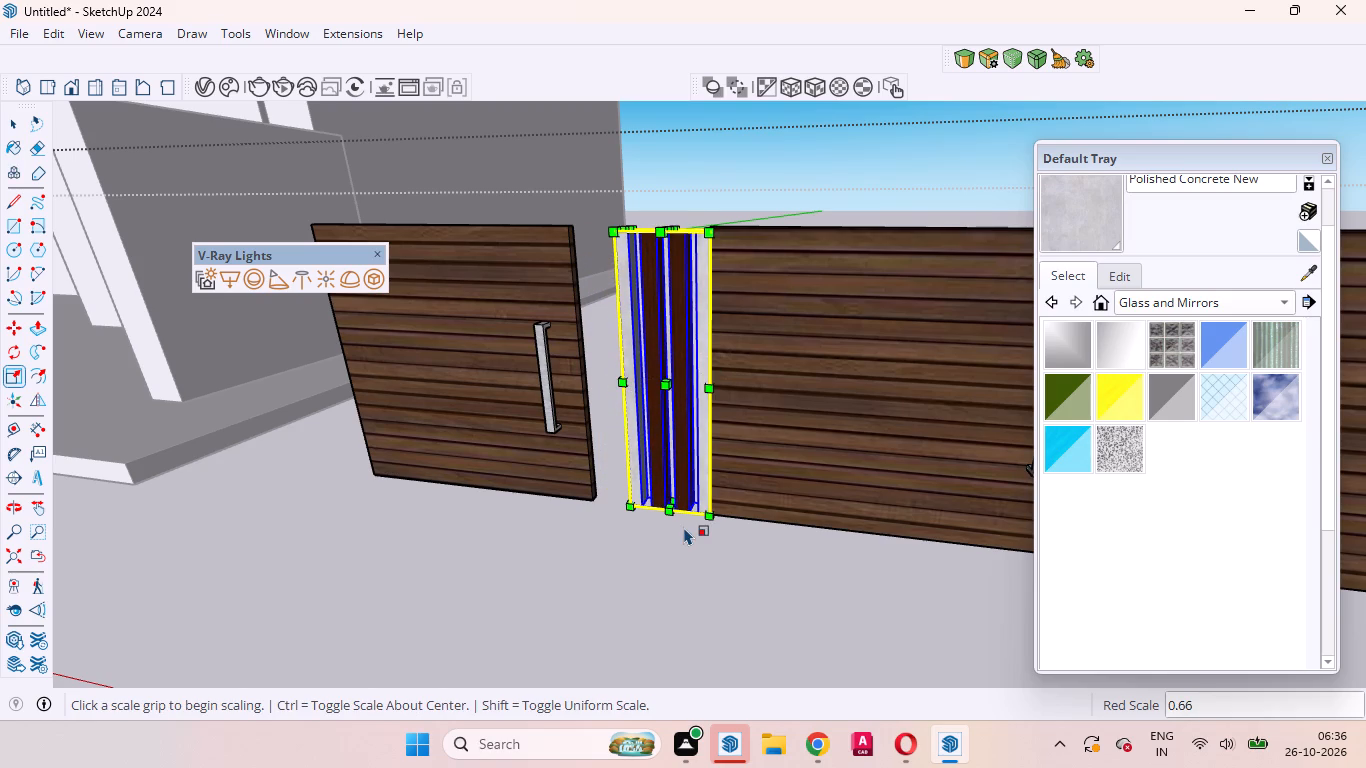
{"action": "key", "text": "space"}
{"action": "left_click", "coordinate": [604, 581]}
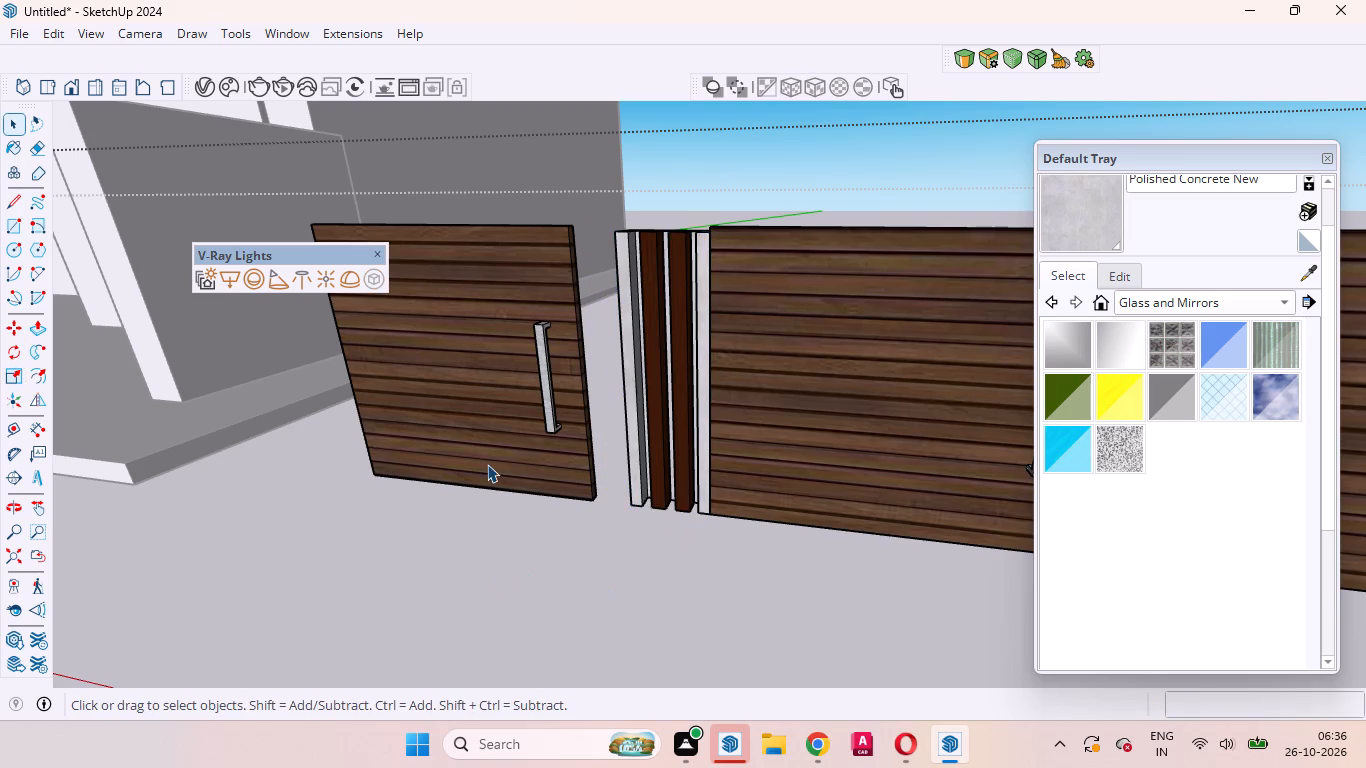
Move the single gate leaf about 8 inches and another 1 1/2 inches toward the concrete frame, aligning their bottom corners.
{"action": "middle_click_drag", "start_coordinate": [492, 464], "coordinate": [689, 473]}
{"action": "scroll", "coordinate": [629, 476], "scroll_direction": "up", "scroll_amount": 4}
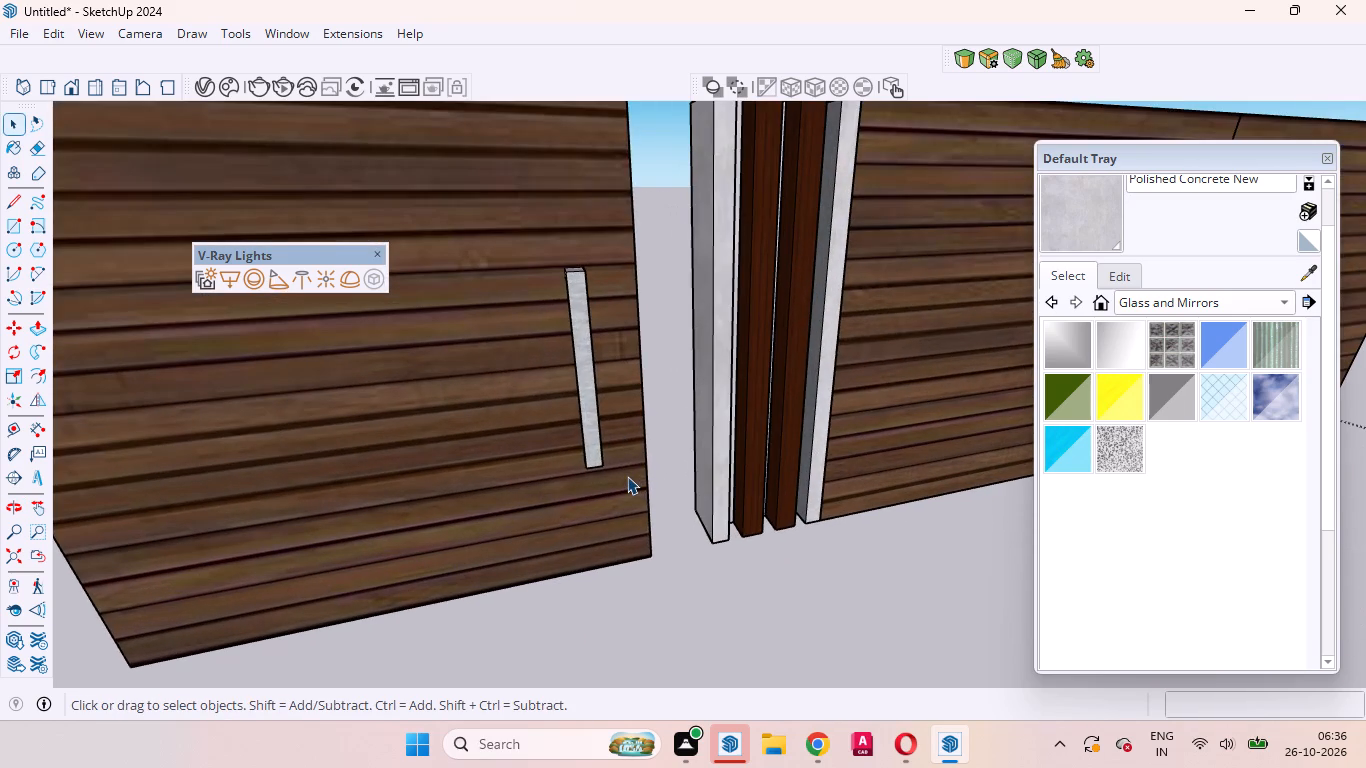
{"action": "left_click", "coordinate": [627, 476]}
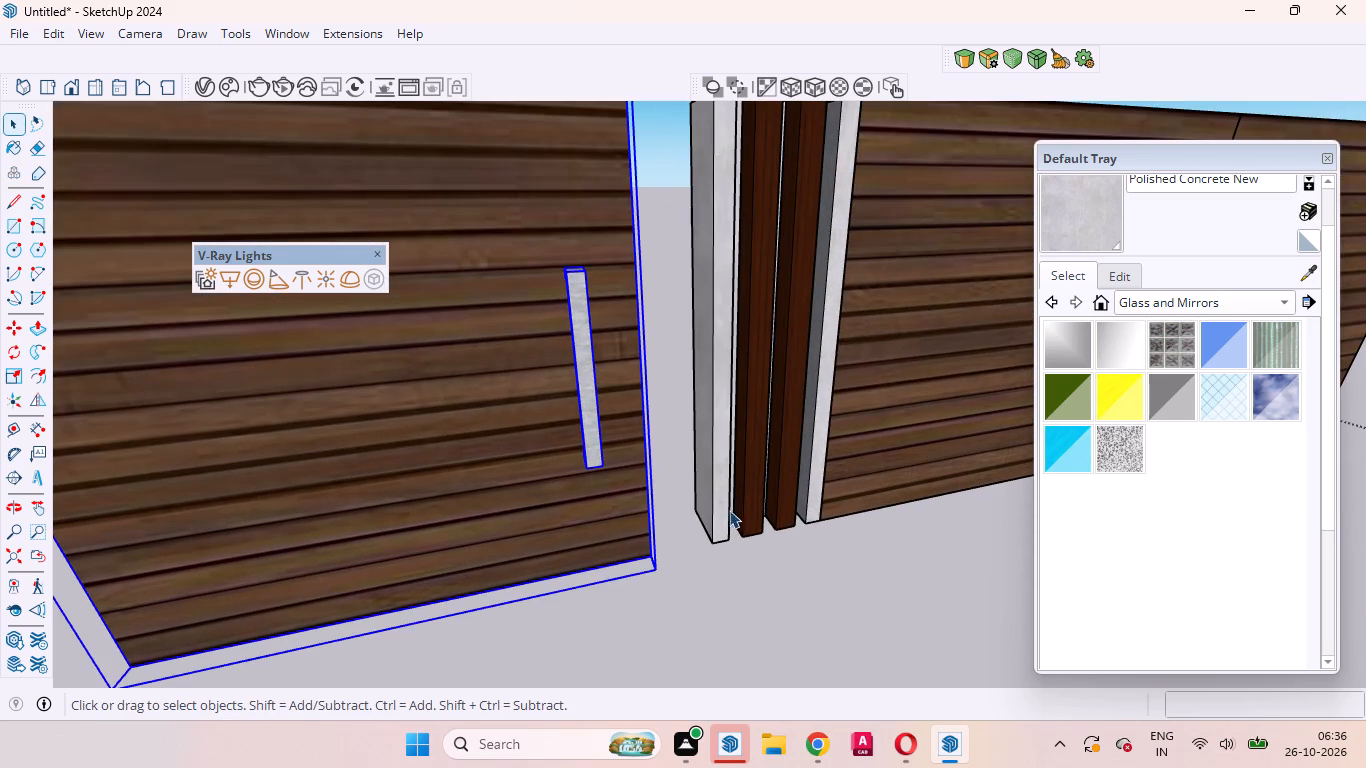
{"action": "key", "text": "m"}
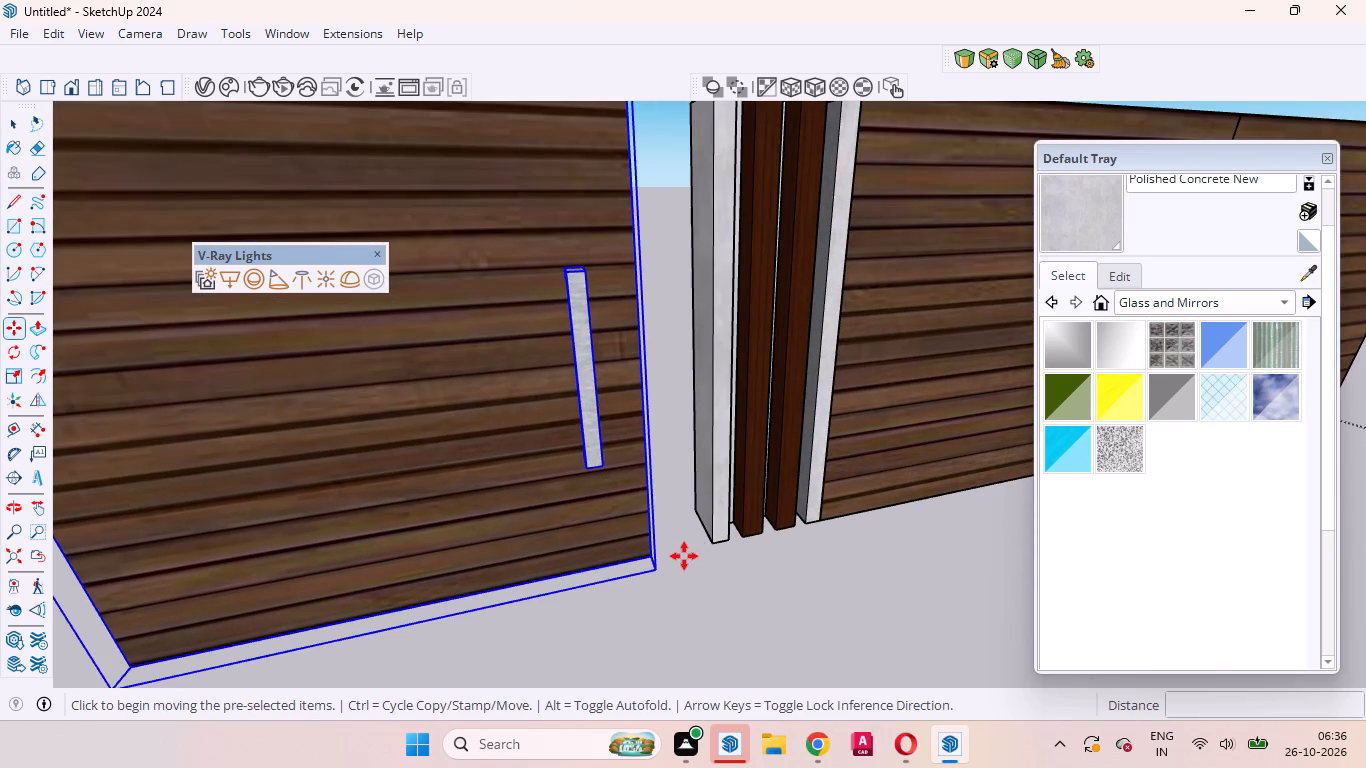
{"action": "left_click", "coordinate": [656, 569]}
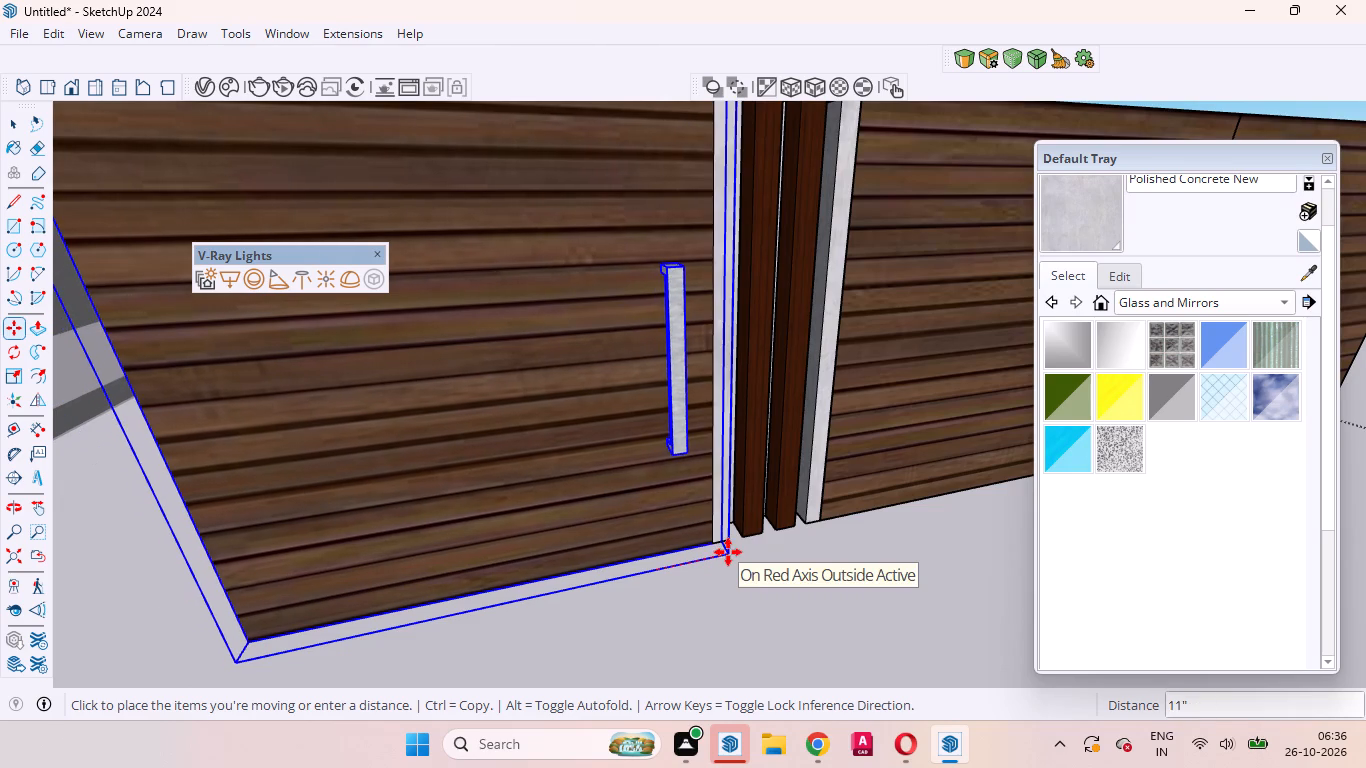
{"action": "left_click", "coordinate": [720, 553]}
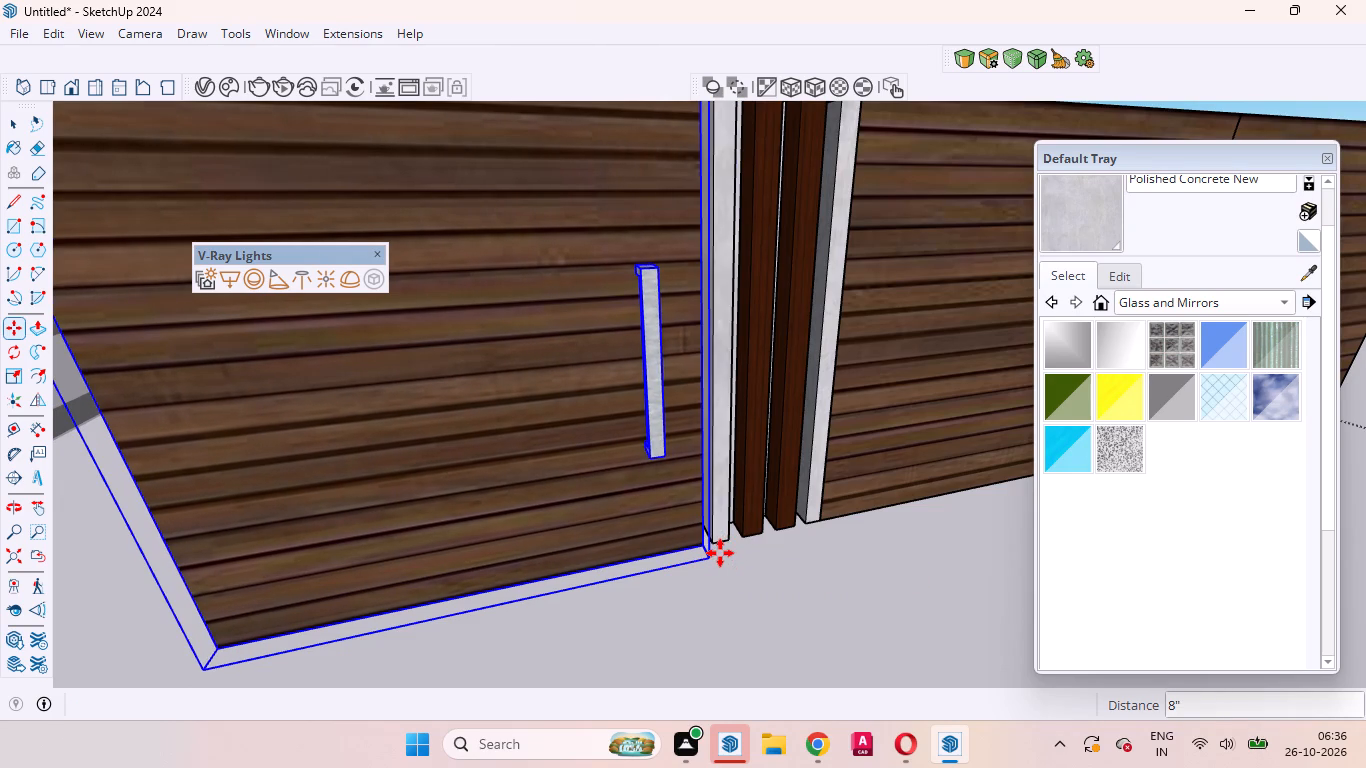
{"action": "scroll", "coordinate": [720, 553], "scroll_direction": "up", "scroll_amount": 17}
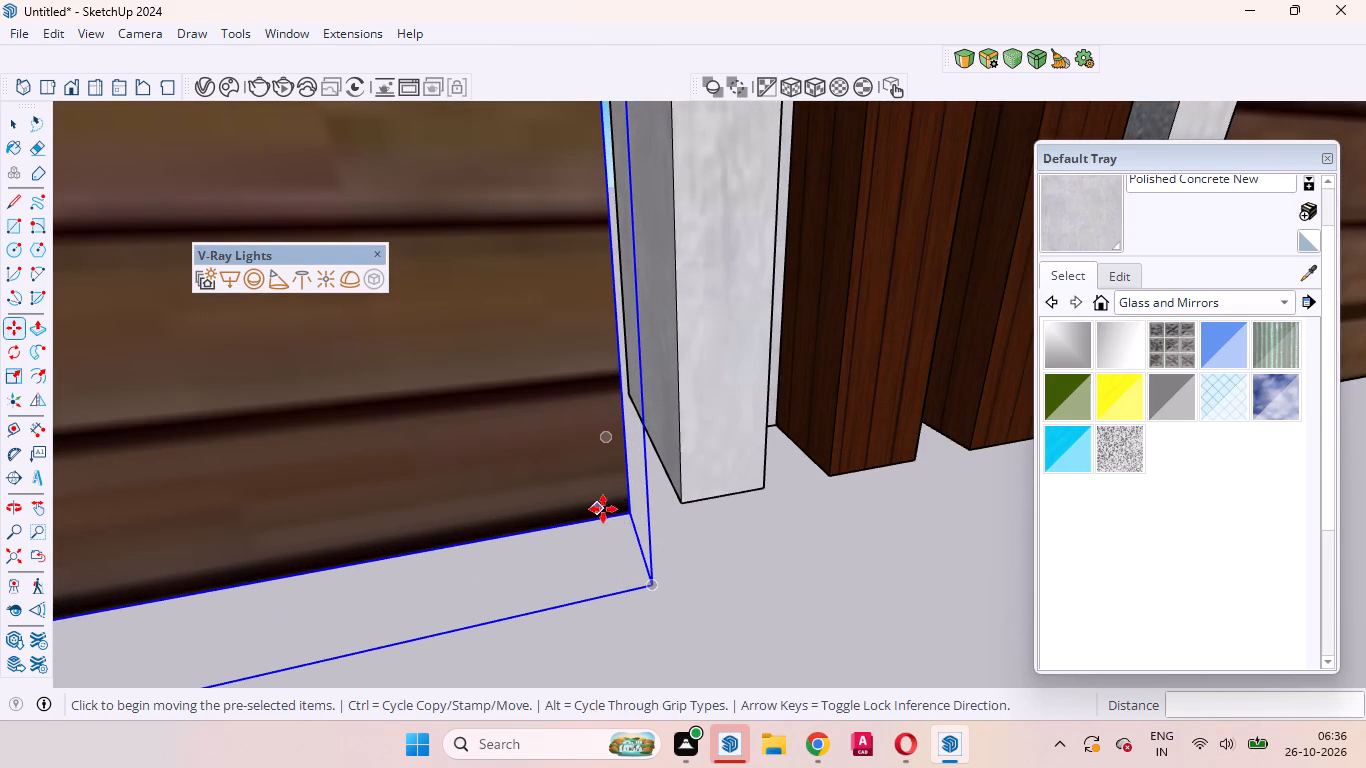
{"action": "left_click", "coordinate": [629, 513]}
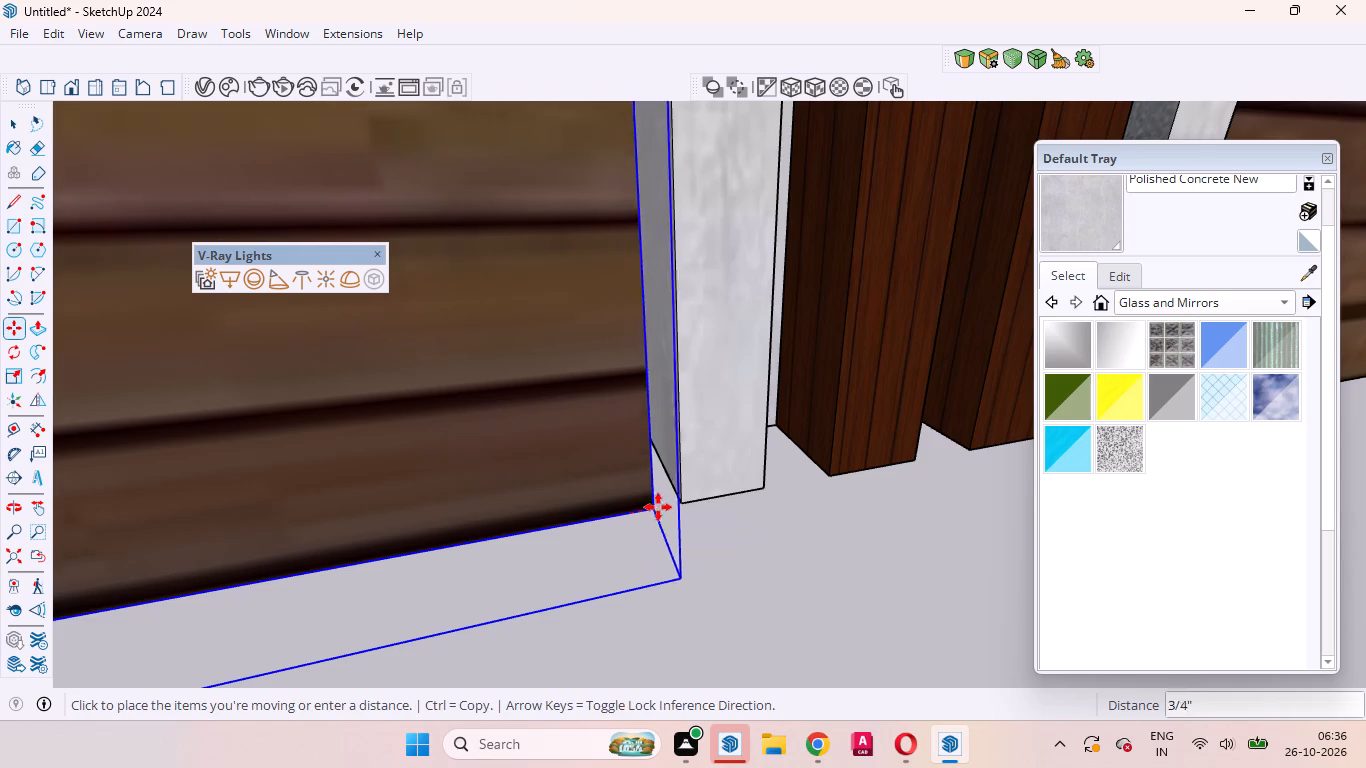
{"action": "left_click_drag", "start_coordinate": [676, 505], "coordinate": [720, 566]}
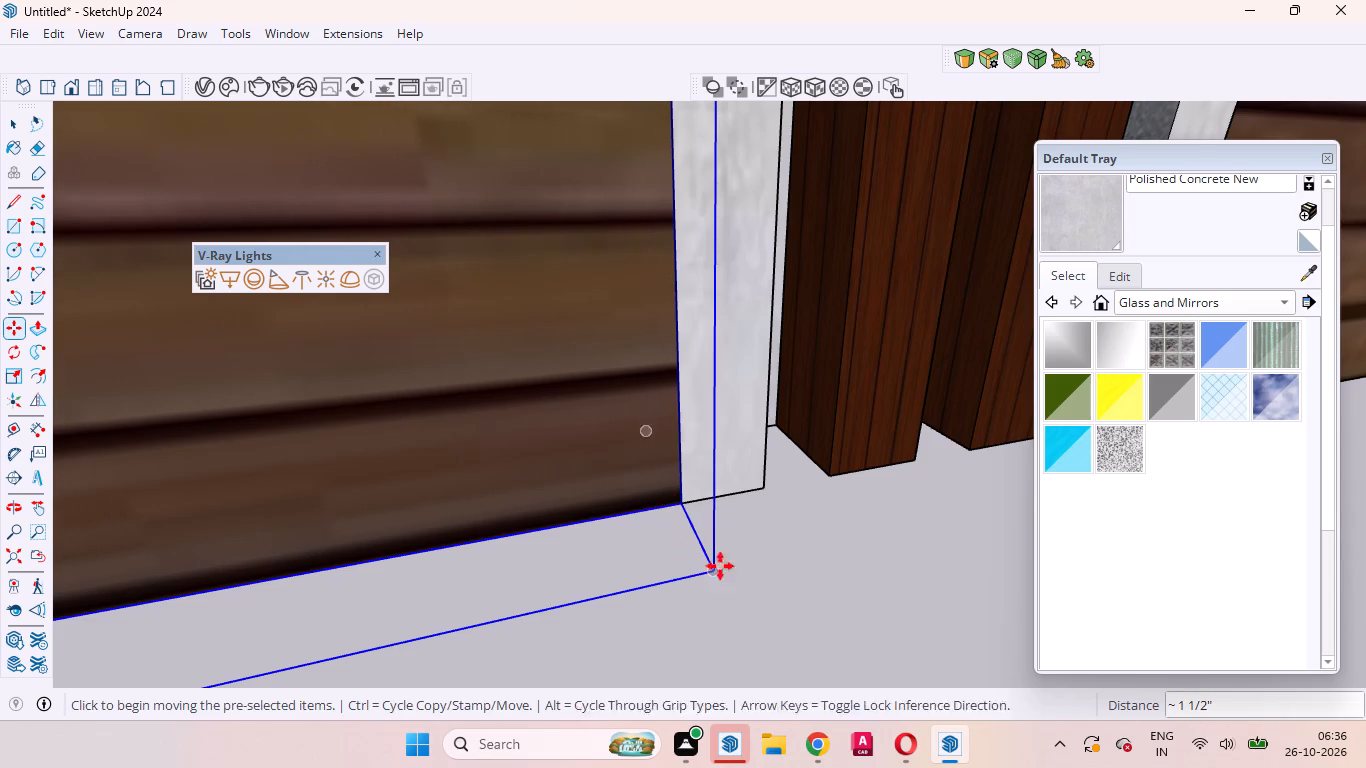
{"action": "left_click_drag", "start_coordinate": [720, 566], "coordinate": [872, 562]}
{"action": "key", "text": "space"}
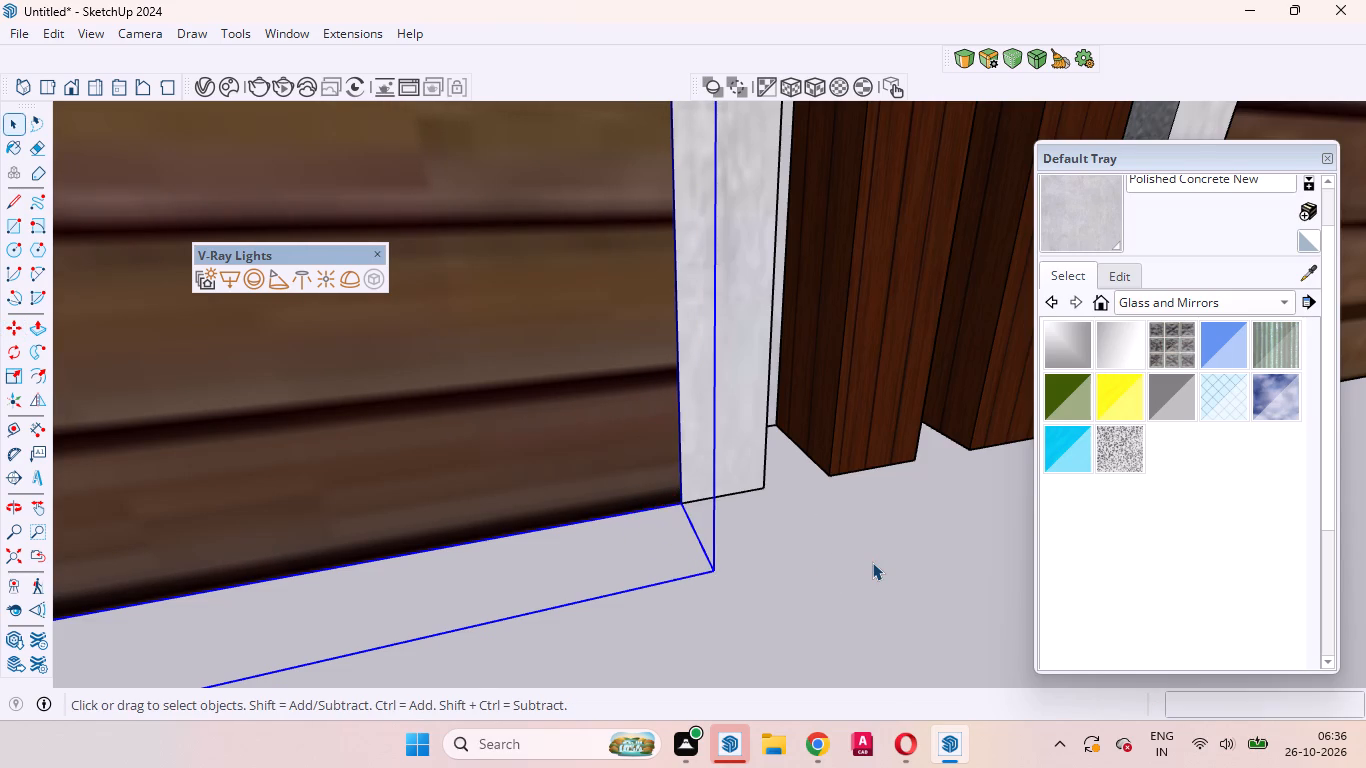
Group the single leaf, the slatted concrete frame and the double gate leaves together inside the gate component.
{"action": "scroll", "coordinate": [872, 562], "scroll_direction": "up", "scroll_amount": 2}
{"action": "scroll", "coordinate": [872, 562], "scroll_direction": "down", "scroll_amount": 20}
{"action": "scroll", "coordinate": [872, 562], "scroll_direction": "down", "scroll_amount": 14}
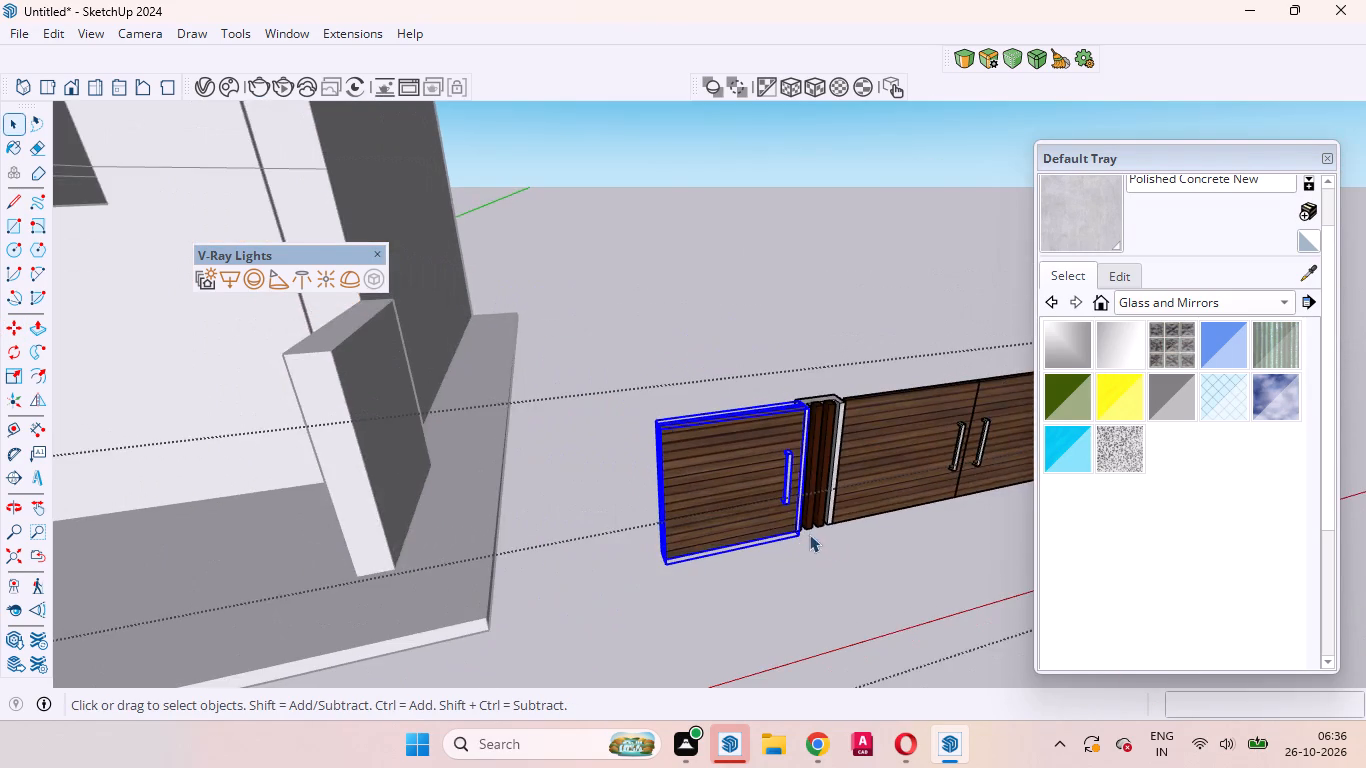
{"action": "middle_click_drag", "start_coordinate": [797, 525], "coordinate": [710, 439]}
{"action": "left_click", "coordinate": [837, 597]}
{"action": "scroll", "coordinate": [766, 515], "scroll_direction": "down", "scroll_amount": 11}
{"action": "scroll", "coordinate": [875, 569], "scroll_direction": "up", "scroll_amount": 5}
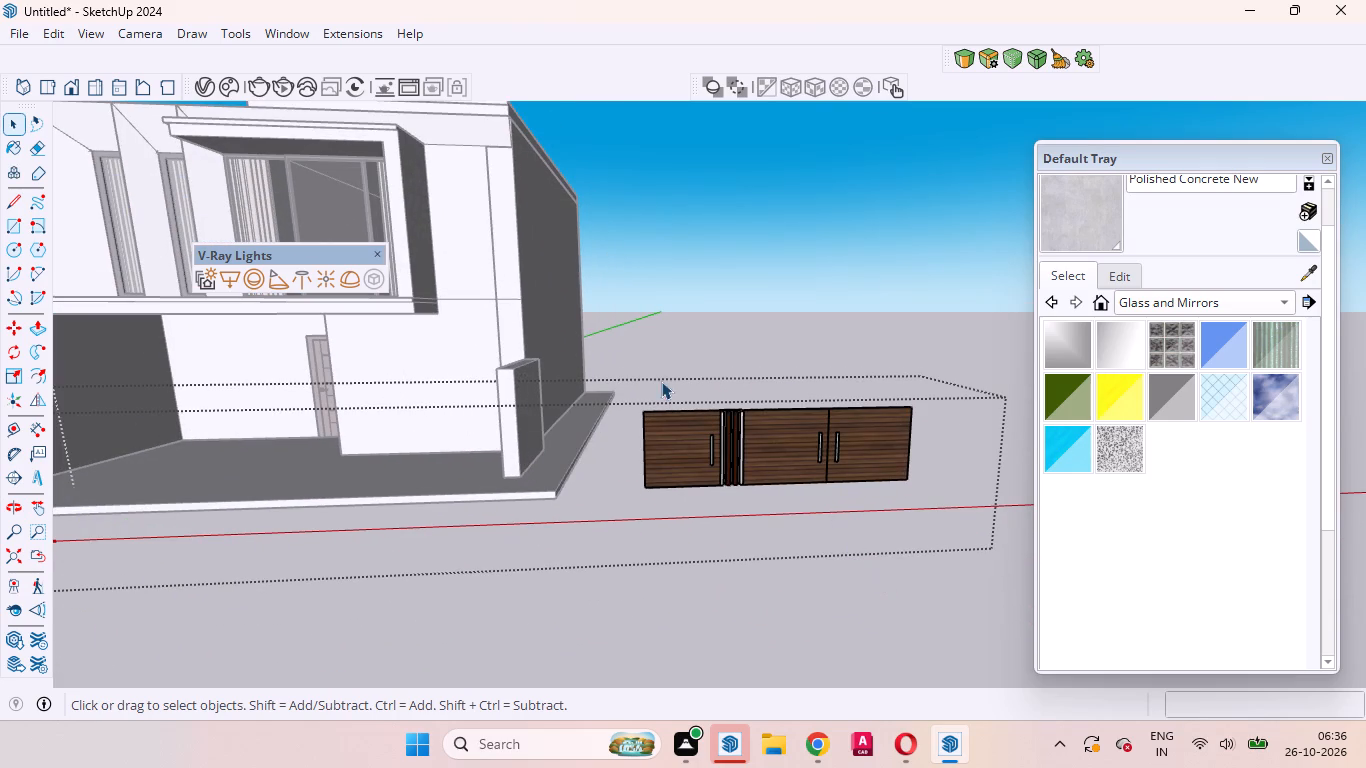
{"action": "left_click_drag", "start_coordinate": [621, 394], "coordinate": [870, 520]}
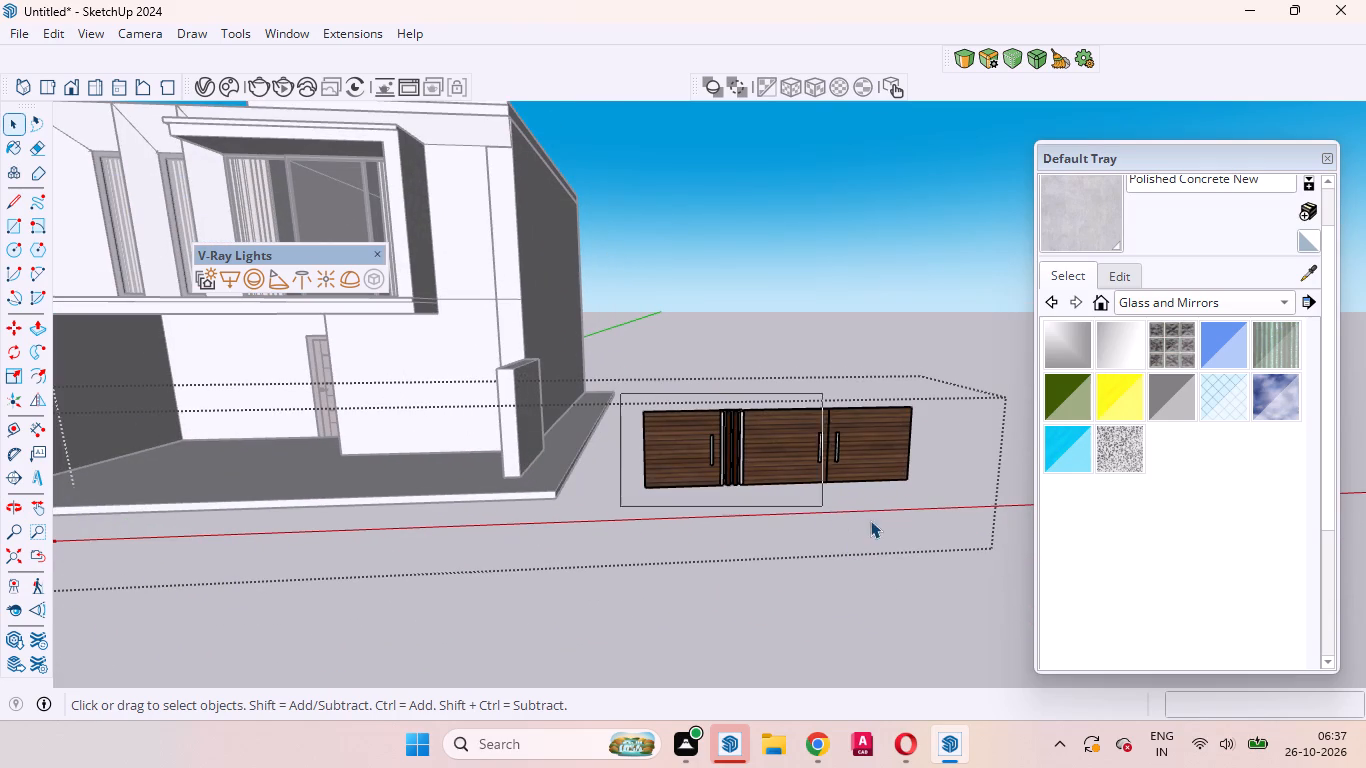
{"action": "left_click_drag", "start_coordinate": [870, 520], "coordinate": [941, 528]}
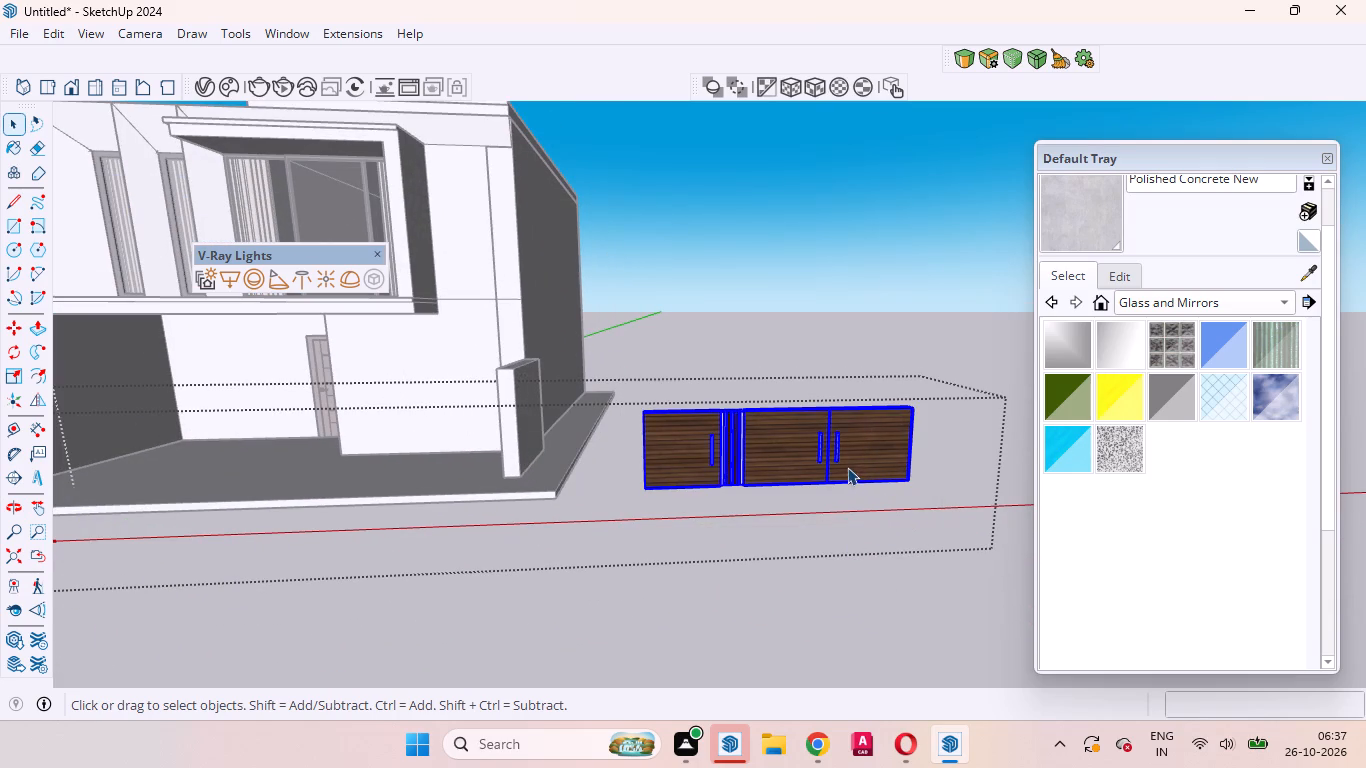
{"action": "right_click", "coordinate": [813, 463]}
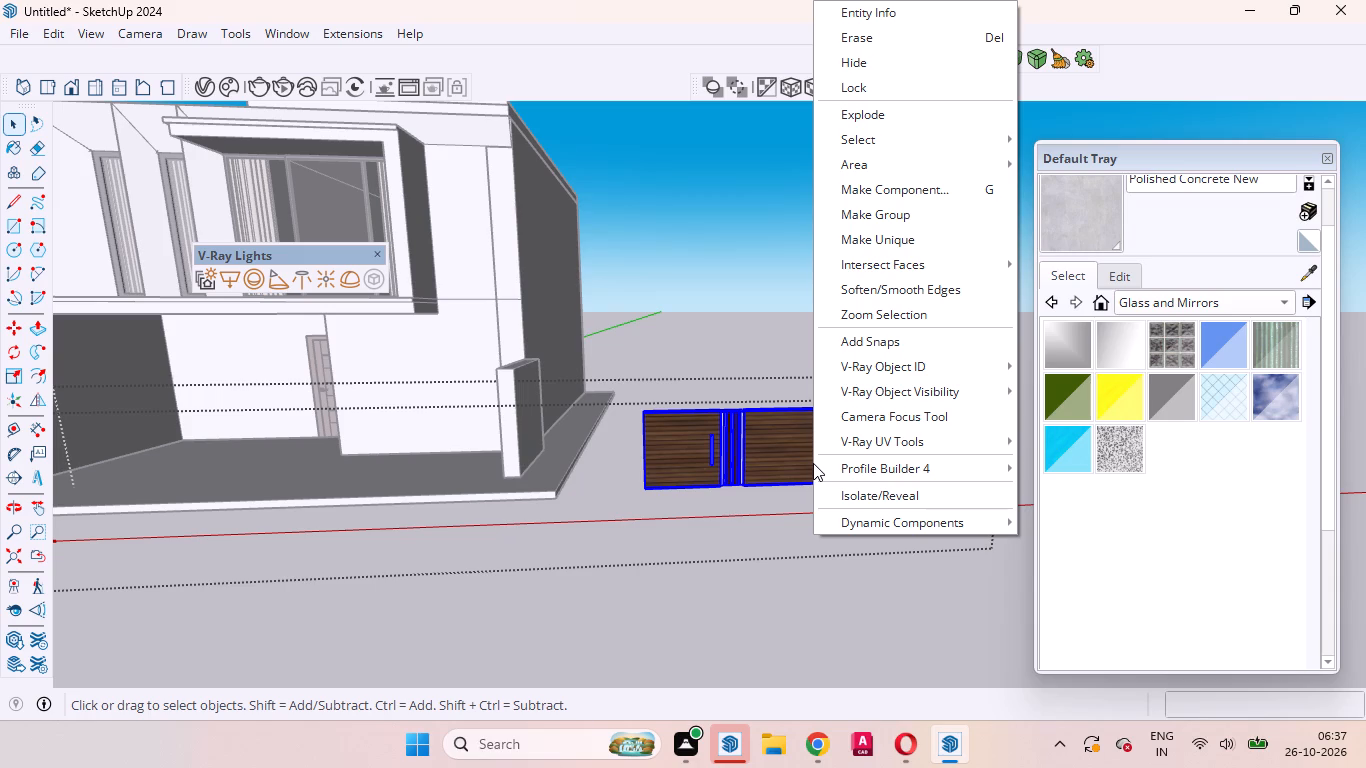
{"action": "left_click", "coordinate": [855, 213]}
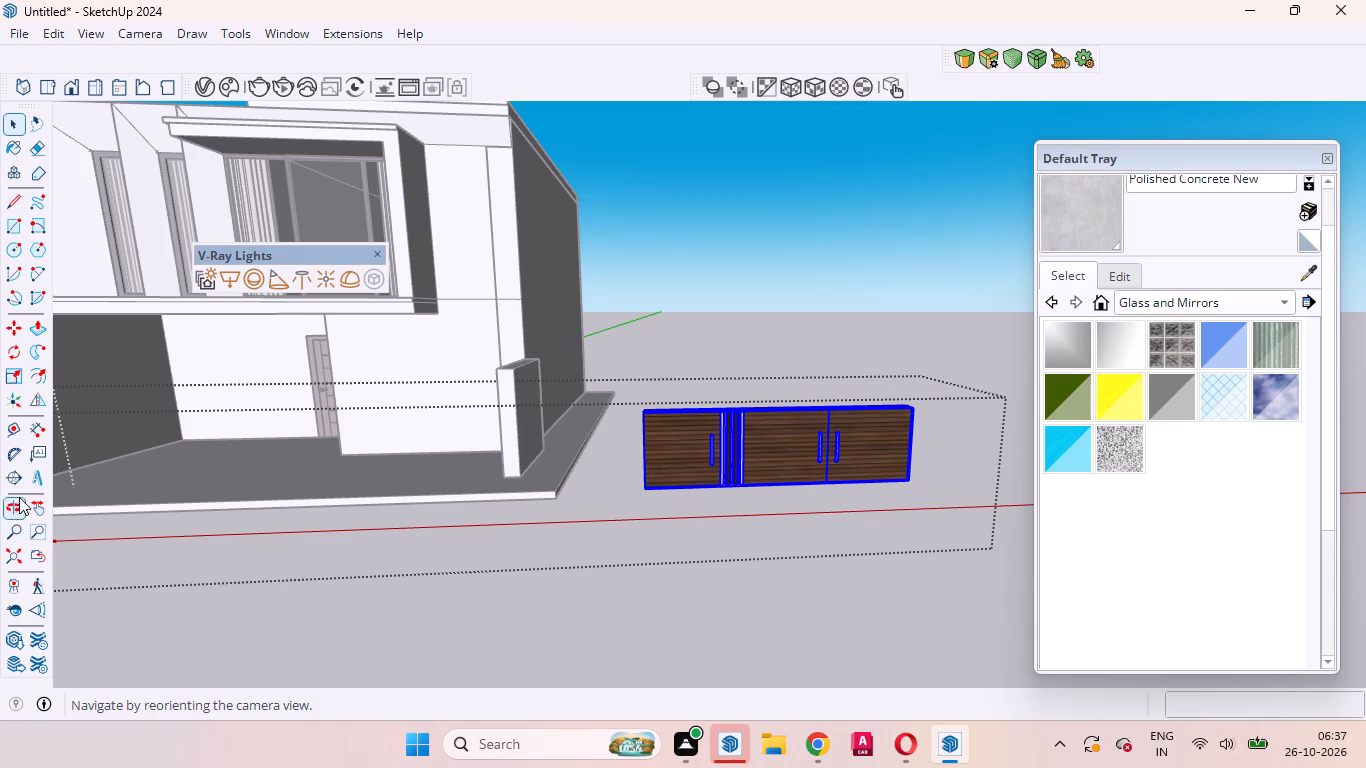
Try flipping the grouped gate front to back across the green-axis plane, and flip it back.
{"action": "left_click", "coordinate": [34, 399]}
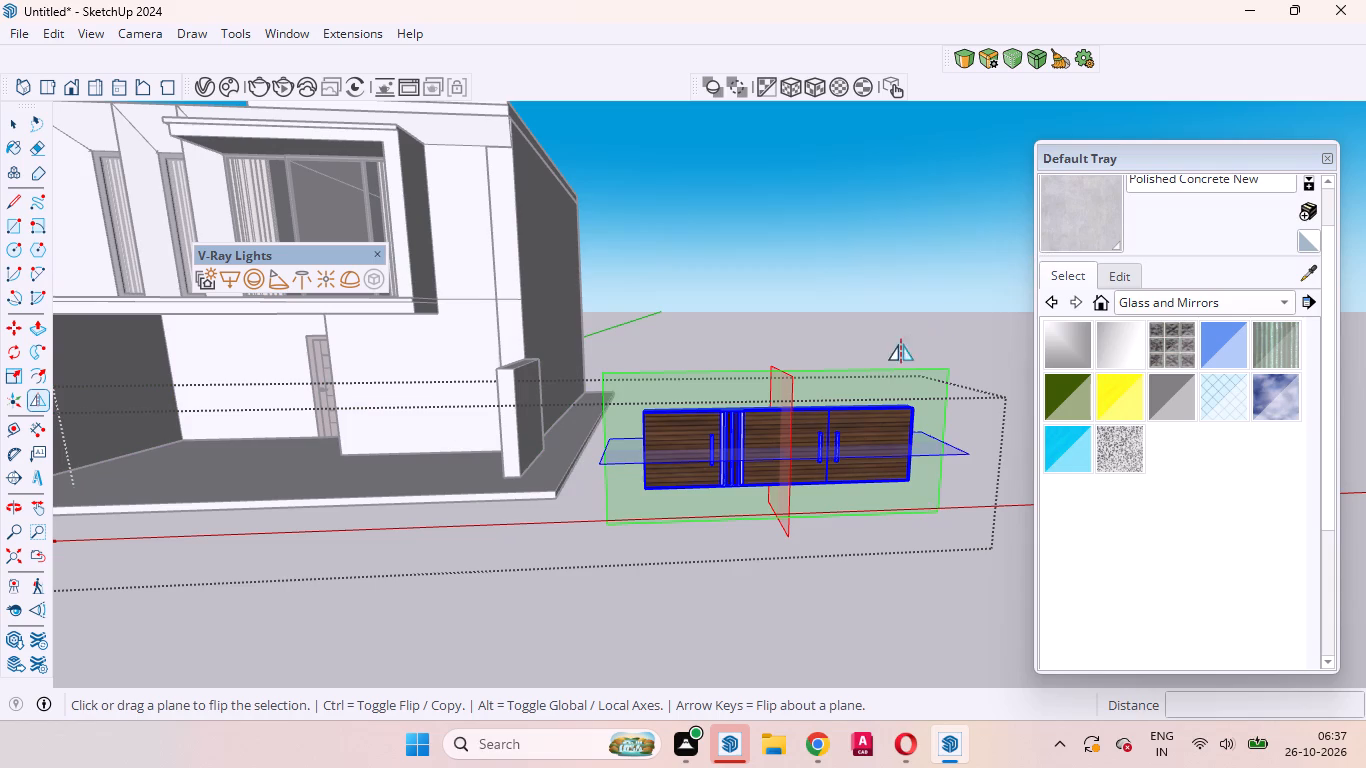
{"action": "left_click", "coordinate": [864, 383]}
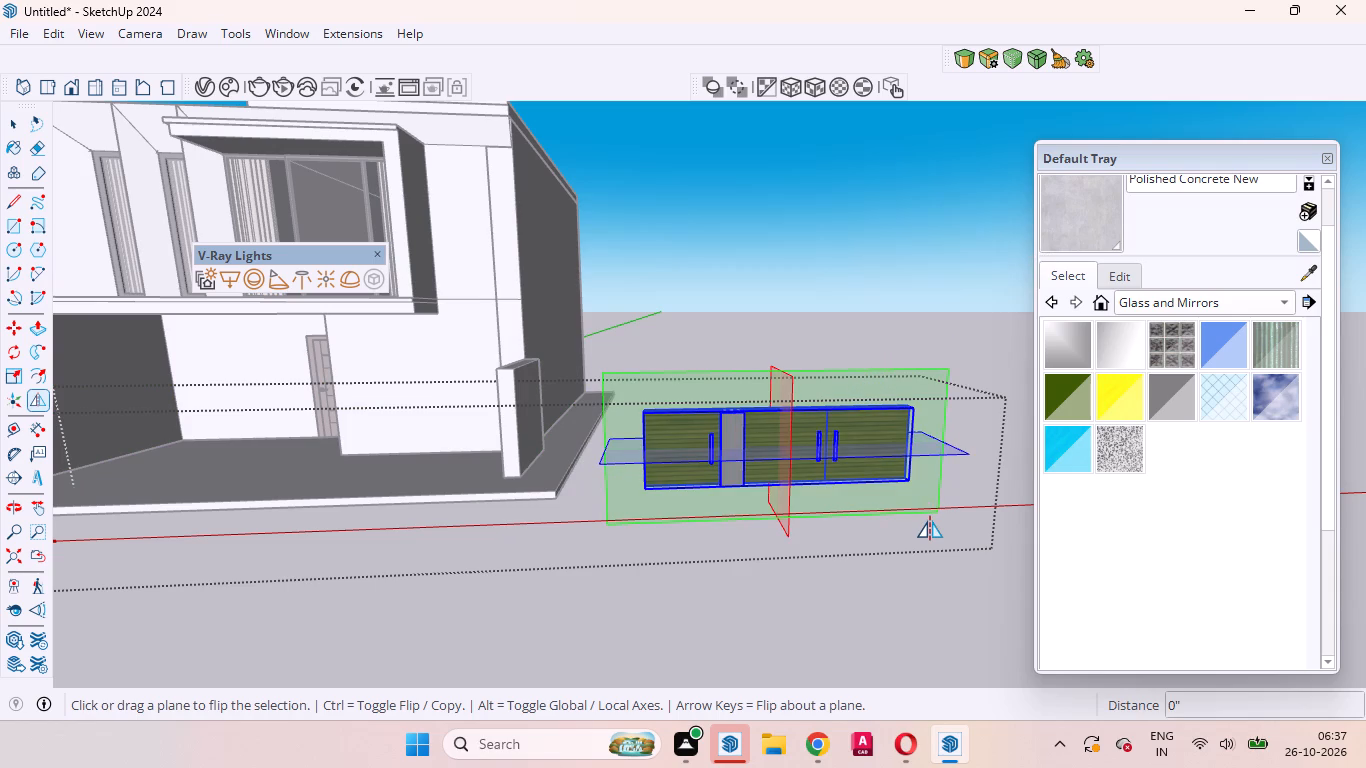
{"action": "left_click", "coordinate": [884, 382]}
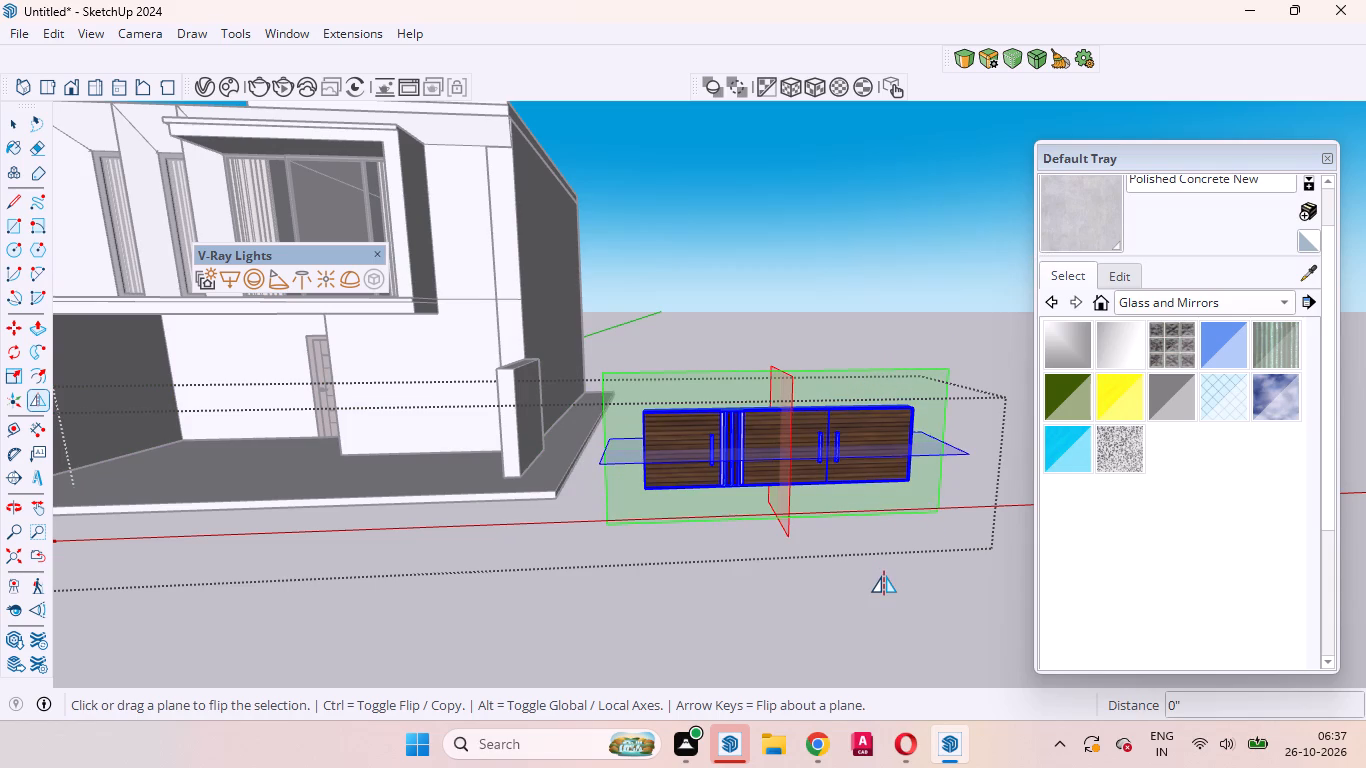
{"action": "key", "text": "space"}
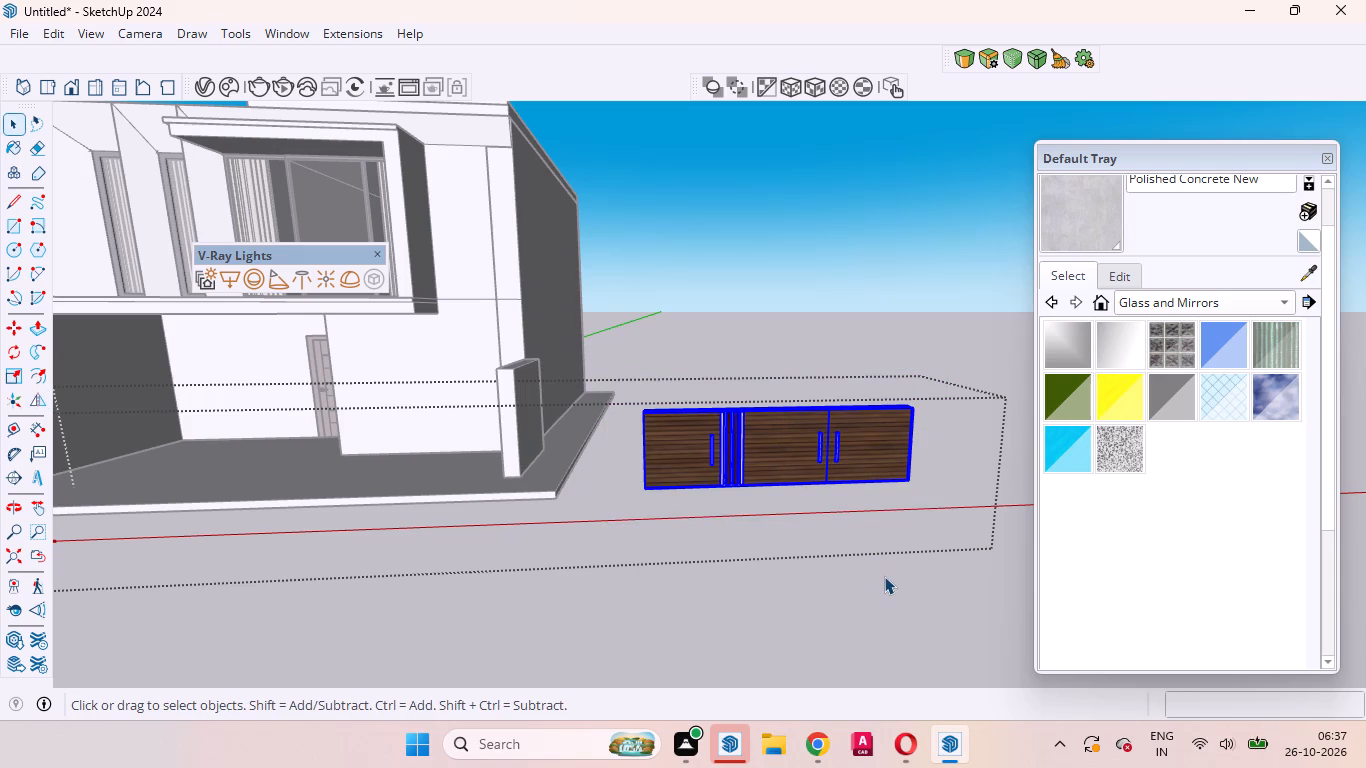
Close the gate component and examine how the single leaf, slatted frame and double leaves meet.
{"action": "left_click", "coordinate": [884, 576]}
{"action": "scroll", "coordinate": [768, 470], "scroll_direction": "up", "scroll_amount": 10}
{"action": "middle_click_drag", "start_coordinate": [768, 470], "coordinate": [1165, 646]}
{"action": "scroll", "coordinate": [802, 571], "scroll_direction": "up", "scroll_amount": 4}
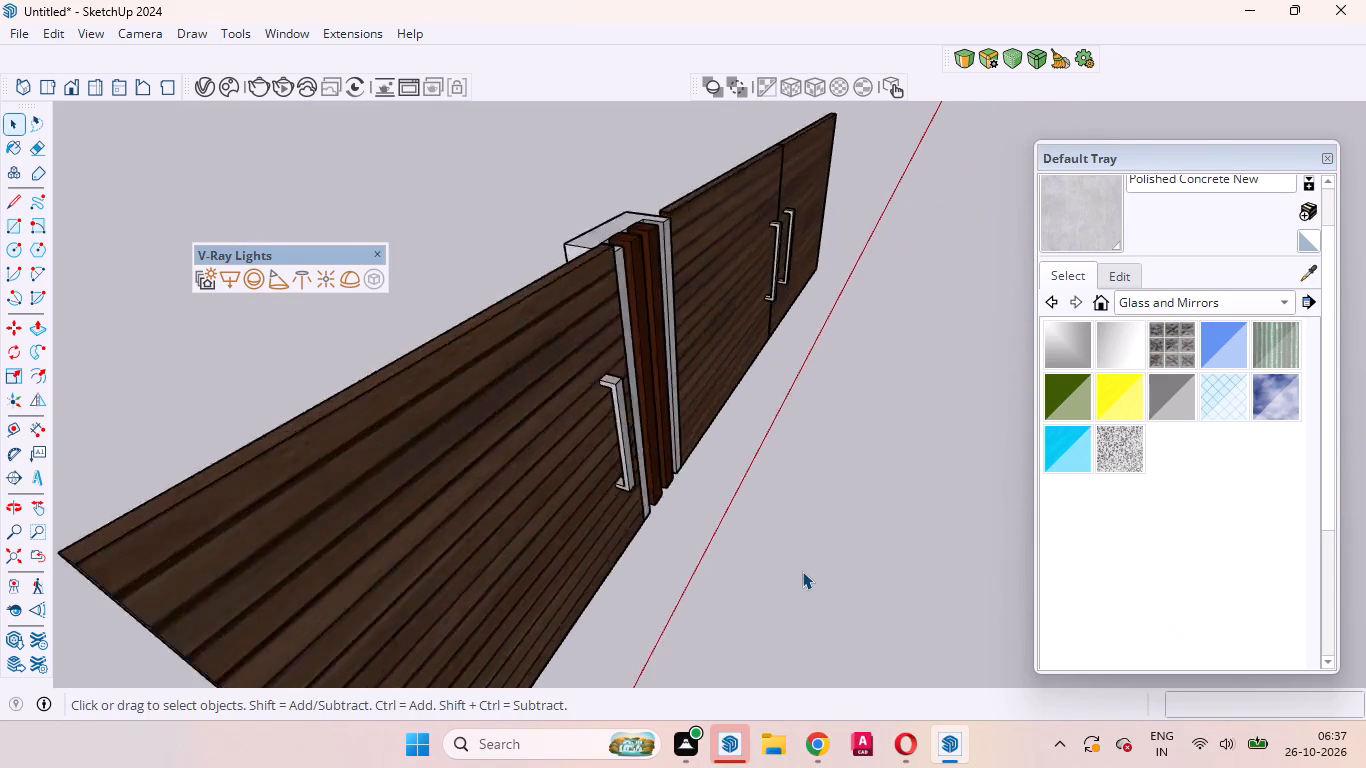
{"action": "scroll", "coordinate": [802, 571], "scroll_direction": "up", "scroll_amount": 1}
{"action": "middle_click_drag", "start_coordinate": [802, 571], "coordinate": [765, 572]}
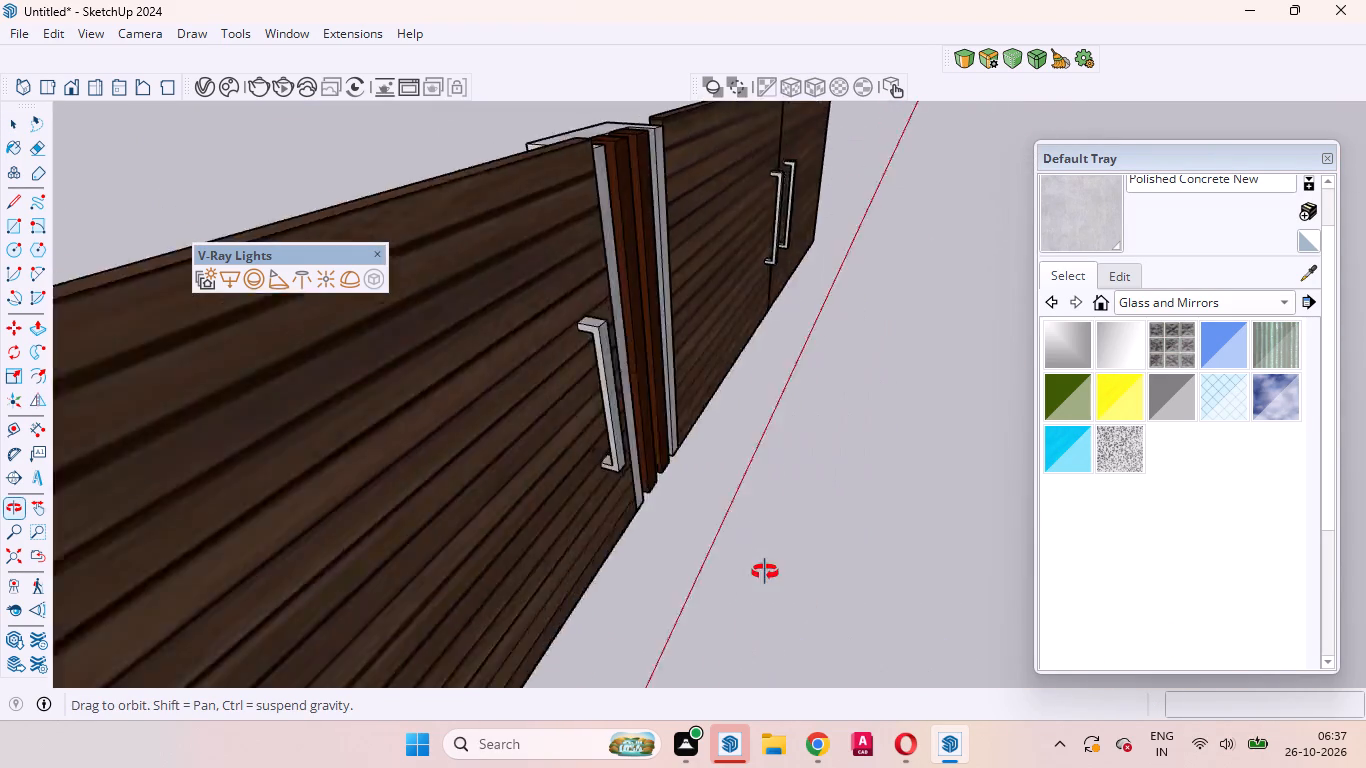
{"action": "middle_click_drag", "start_coordinate": [765, 572], "coordinate": [724, 571]}
{"action": "scroll", "coordinate": [724, 571], "scroll_direction": "down", "scroll_amount": 10}
{"action": "scroll", "coordinate": [722, 599], "scroll_direction": "up", "scroll_amount": 1}
{"action": "middle_click_drag", "start_coordinate": [722, 599], "coordinate": [506, 482]}
{"action": "scroll", "coordinate": [506, 482], "scroll_direction": "down", "scroll_amount": 9}
{"action": "scroll", "coordinate": [513, 496], "scroll_direction": "up", "scroll_amount": 4}
{"action": "middle_click_drag", "start_coordinate": [513, 496], "coordinate": [433, 452]}
{"action": "scroll", "coordinate": [433, 452], "scroll_direction": "up", "scroll_amount": 5}
{"action": "scroll", "coordinate": [445, 459], "scroll_direction": "down", "scroll_amount": 3}
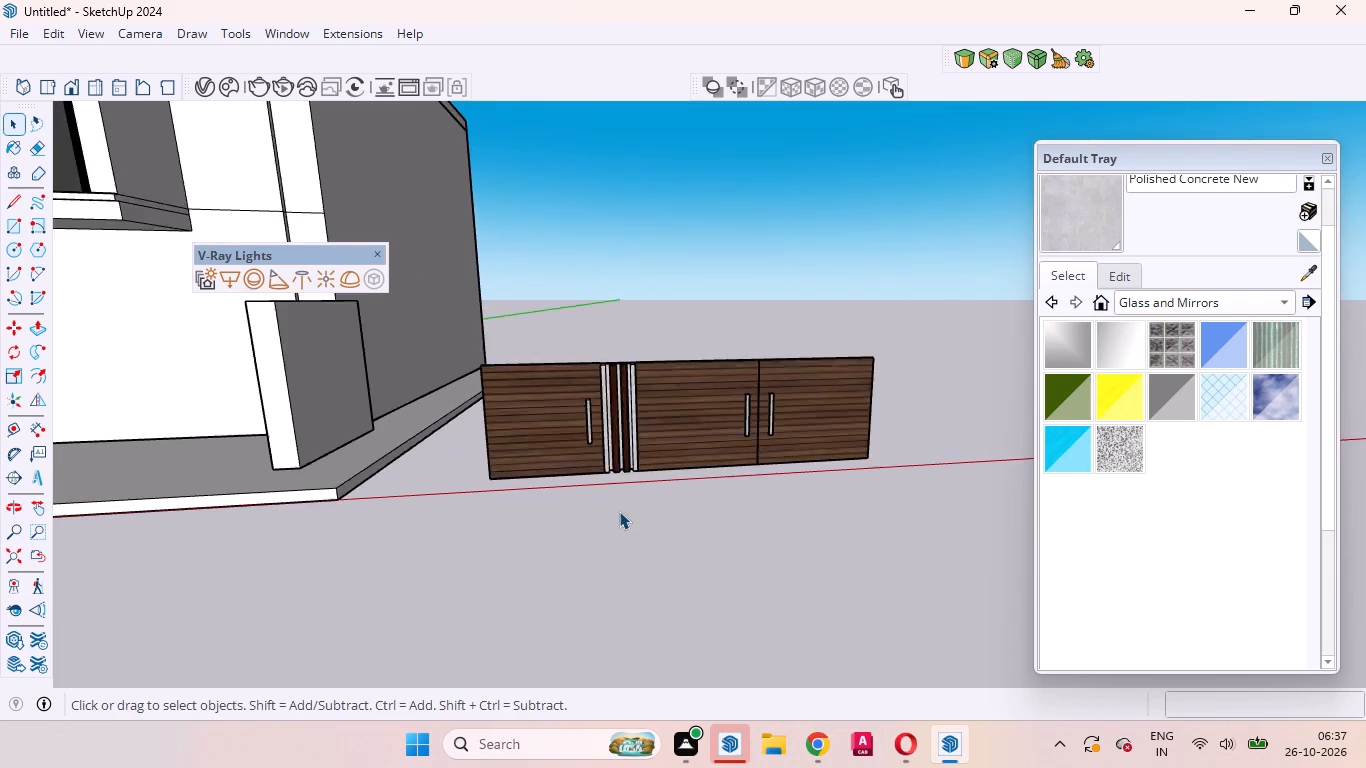
{"action": "scroll", "coordinate": [619, 511], "scroll_direction": "down", "scroll_amount": 4}
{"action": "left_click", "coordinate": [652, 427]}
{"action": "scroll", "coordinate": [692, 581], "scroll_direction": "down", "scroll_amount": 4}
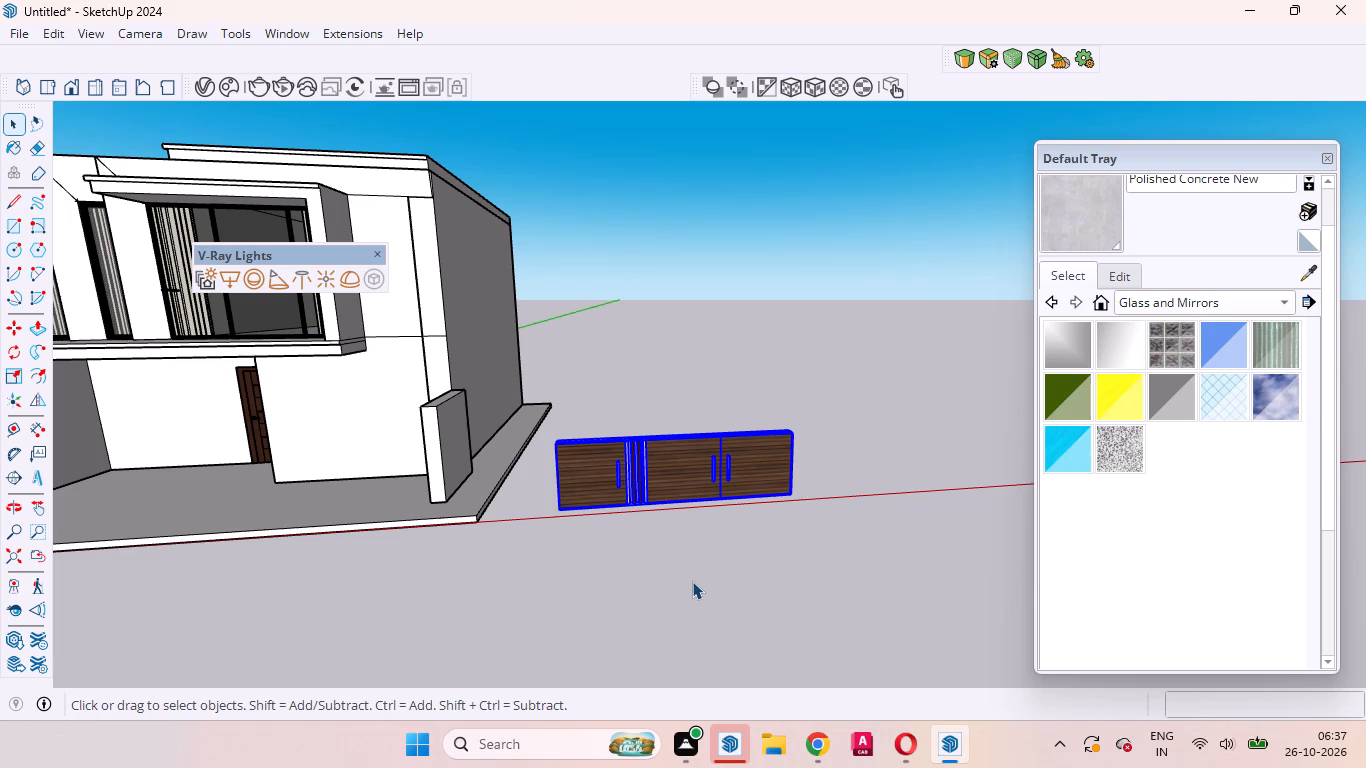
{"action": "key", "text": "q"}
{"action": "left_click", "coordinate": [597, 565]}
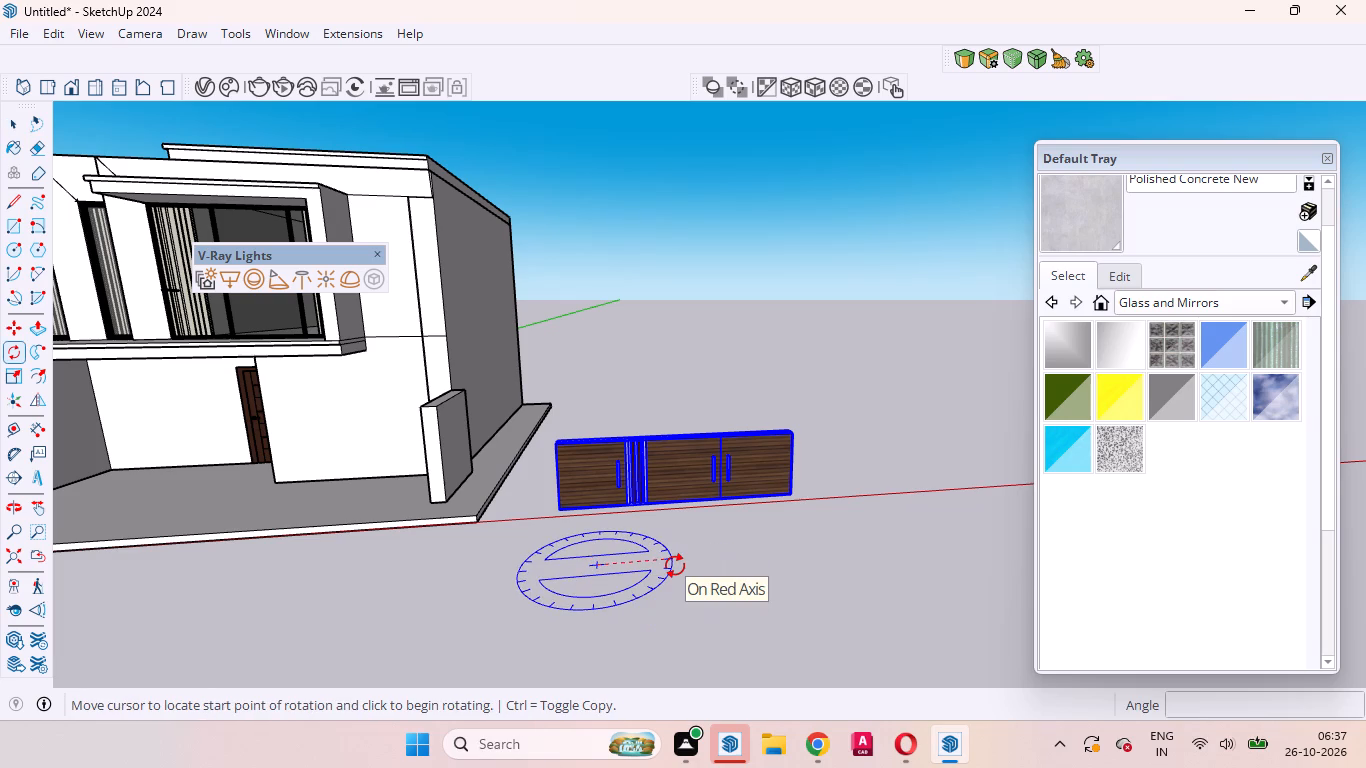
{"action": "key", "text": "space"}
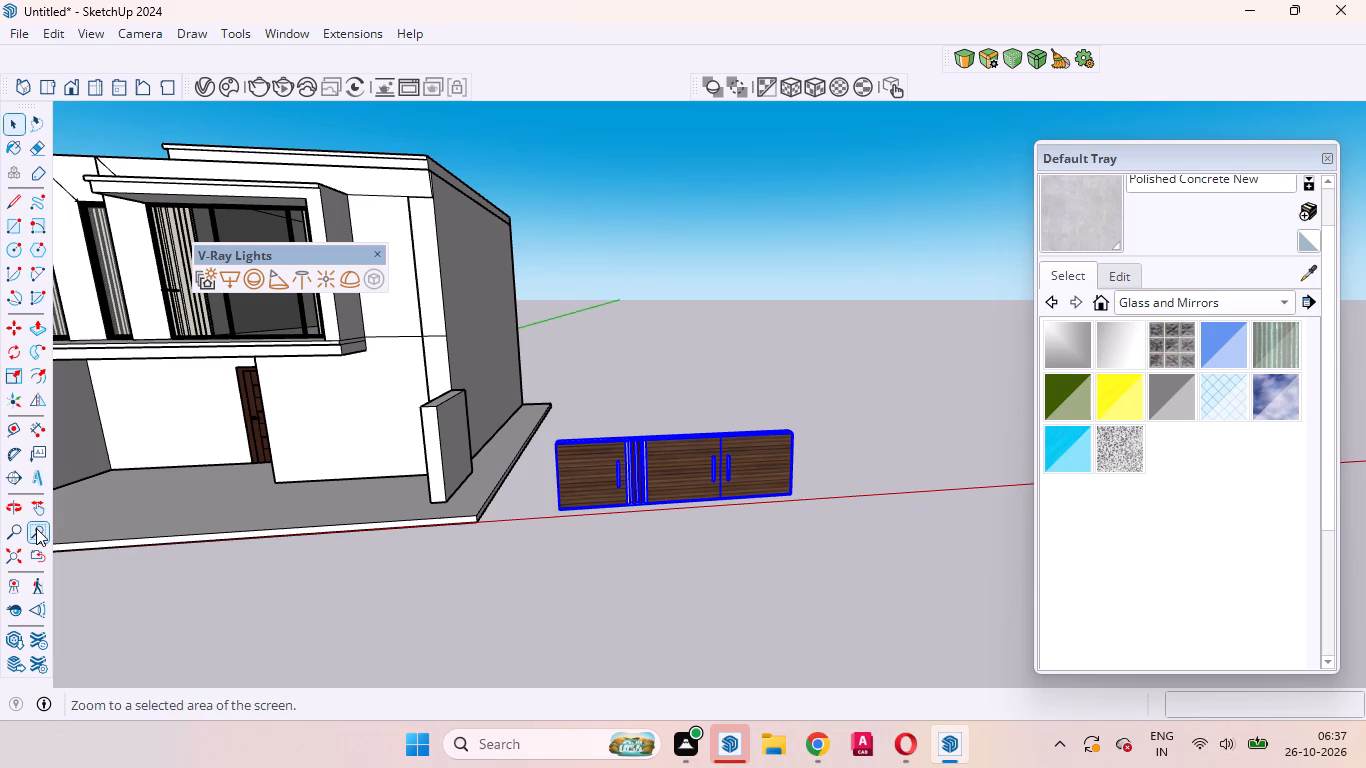
Flip the whole gate across the red-axis plane, so the double leaves swap ends with the single leaf.
{"action": "left_click", "coordinate": [34, 404]}
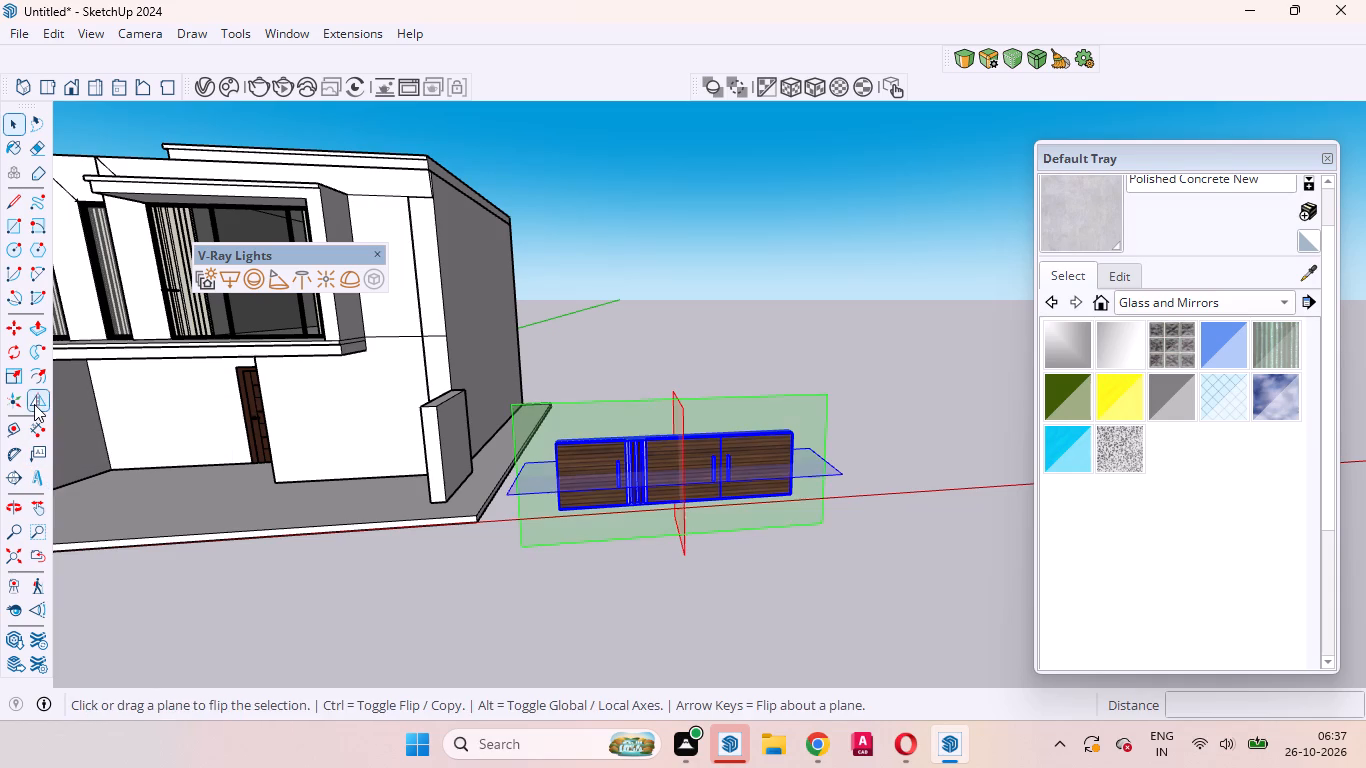
{"action": "left_click", "coordinate": [682, 417]}
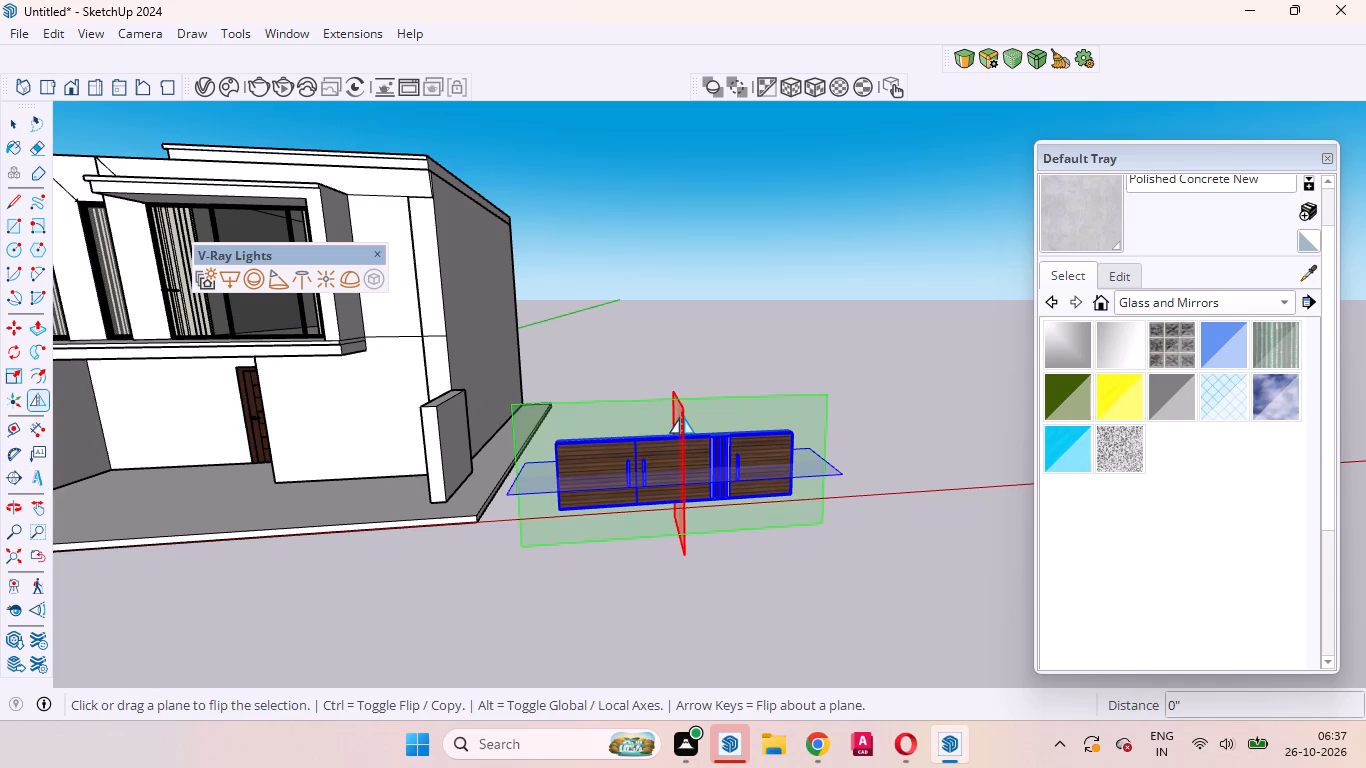
{"action": "key", "text": "space"}
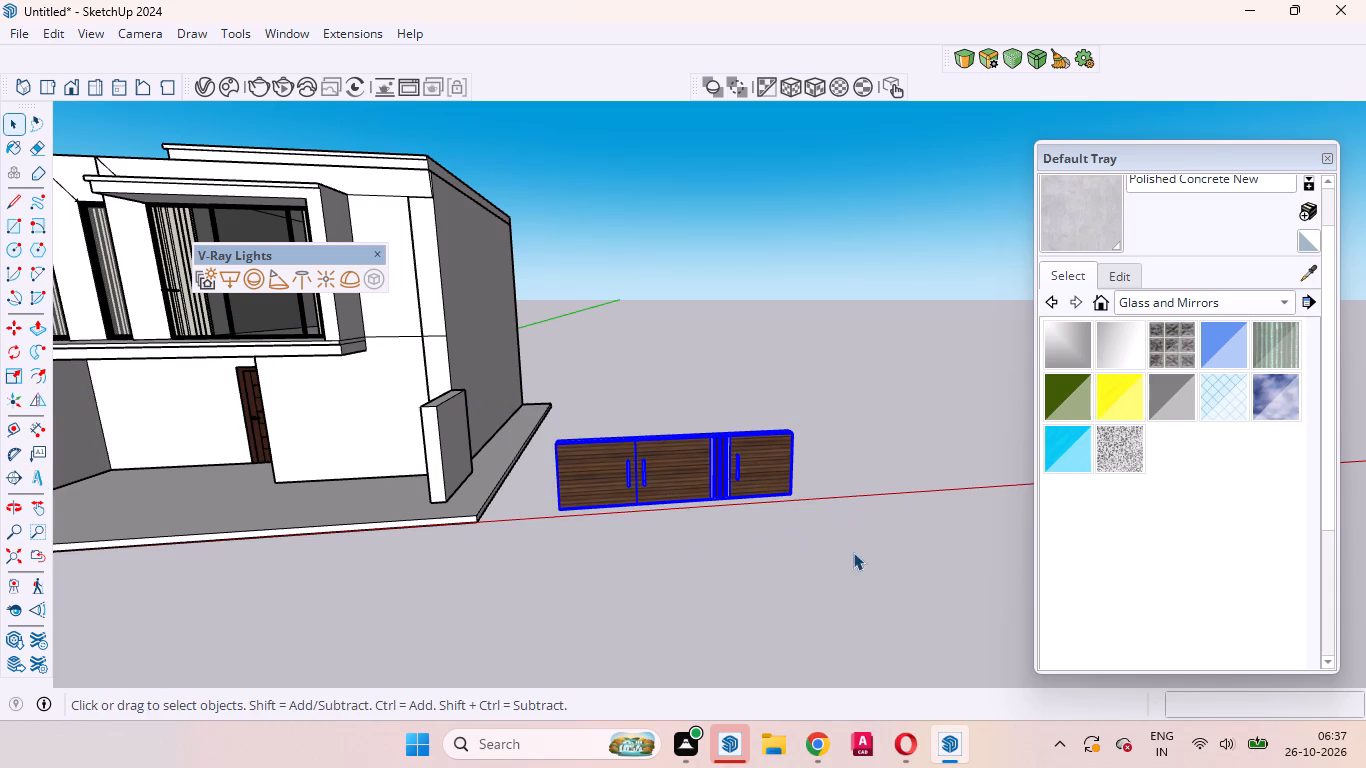
{"action": "left_click", "coordinate": [866, 594]}
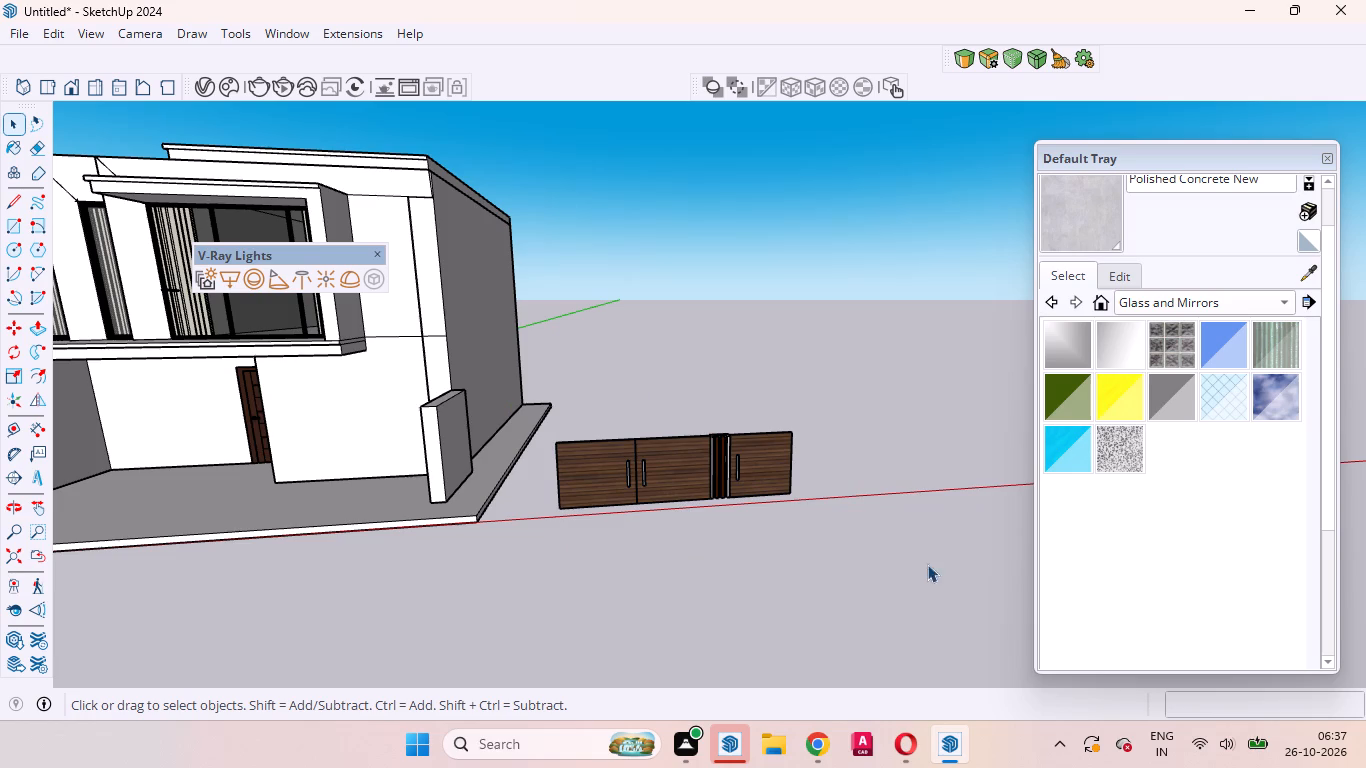
Move the whole gate by its bottom corner at the double-leaf end onto the base corner of the far front boundary wall.
{"action": "scroll", "coordinate": [937, 566], "scroll_direction": "down", "scroll_amount": 5}
{"action": "scroll", "coordinate": [664, 516], "scroll_direction": "up", "scroll_amount": 8}
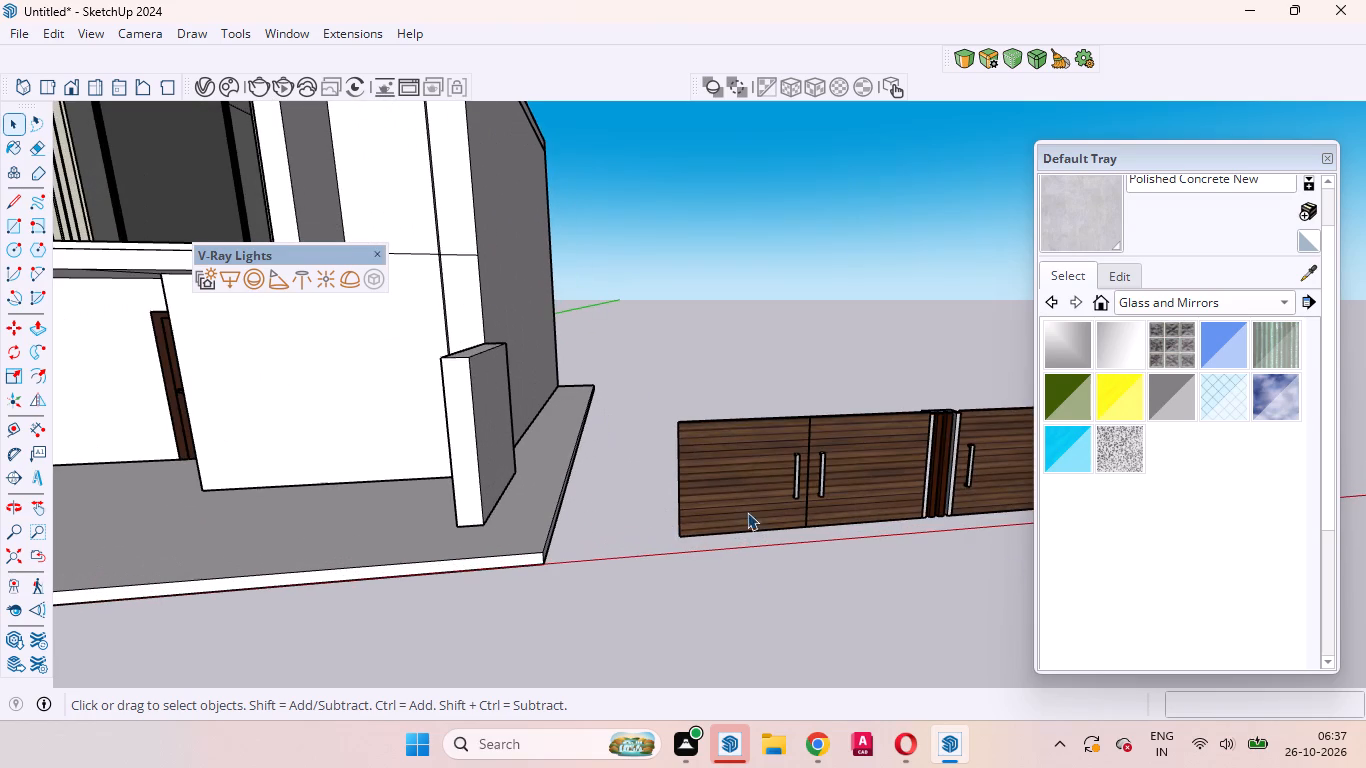
{"action": "left_click", "coordinate": [815, 503]}
{"action": "scroll", "coordinate": [808, 507], "scroll_direction": "down", "scroll_amount": 10}
{"action": "scroll", "coordinate": [706, 526], "scroll_direction": "up", "scroll_amount": 5}
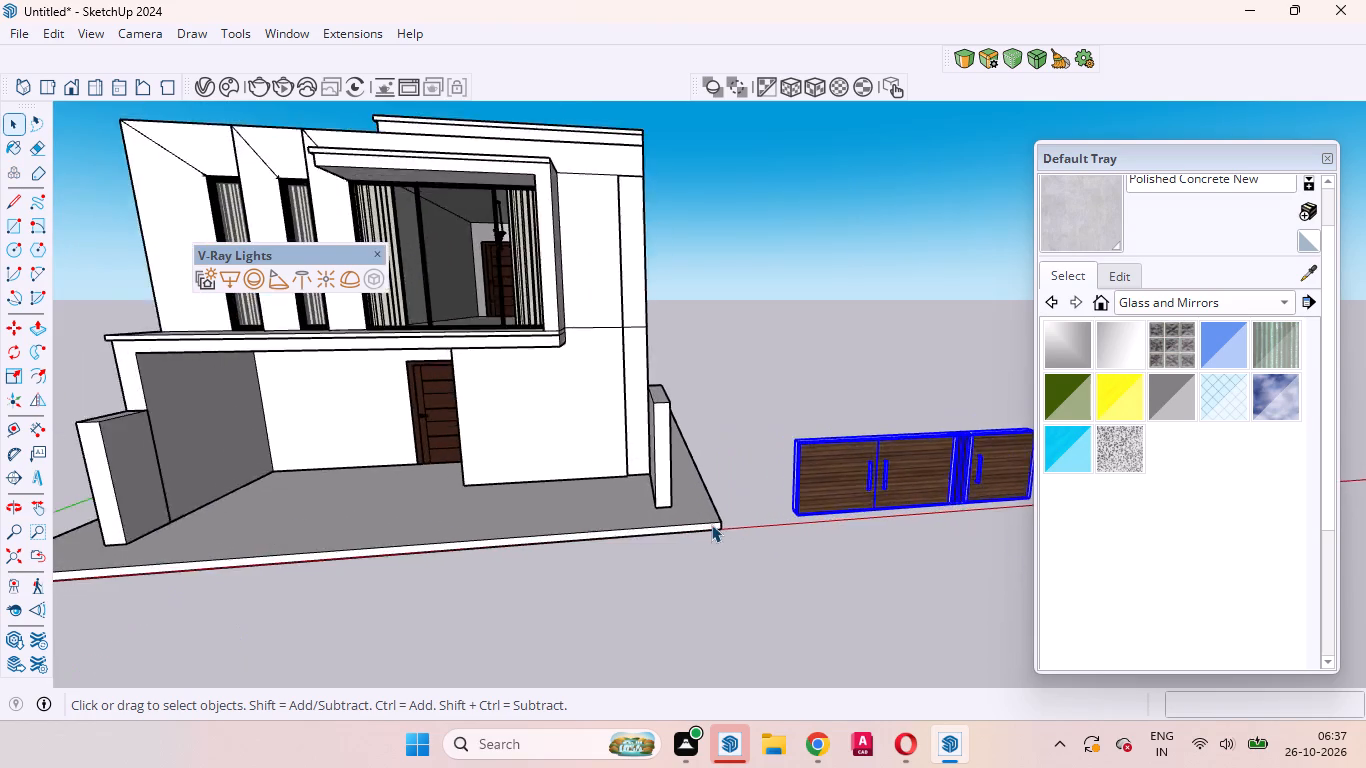
{"action": "scroll", "coordinate": [711, 524], "scroll_direction": "up", "scroll_amount": 5}
{"action": "middle_click_drag", "start_coordinate": [784, 521], "coordinate": [935, 513]}
{"action": "scroll", "coordinate": [926, 495], "scroll_direction": "up", "scroll_amount": 8}
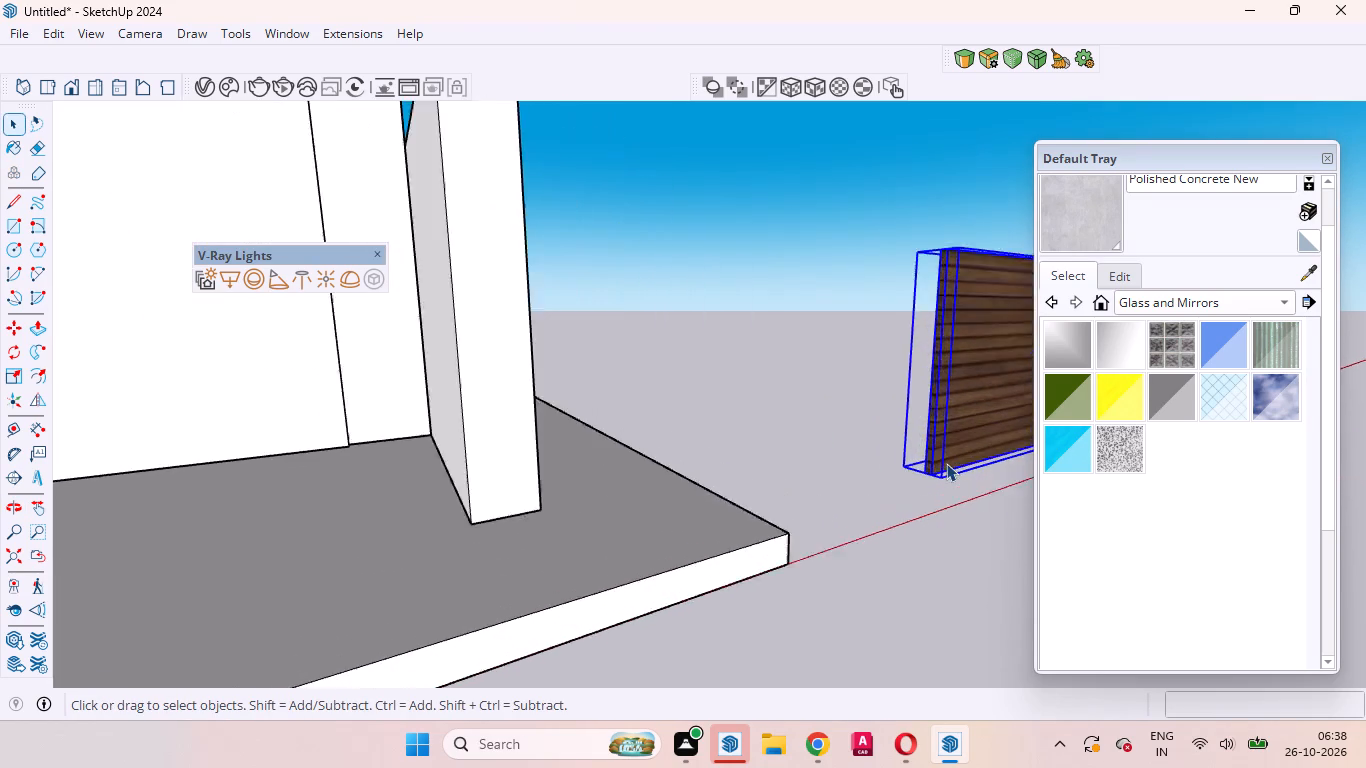
{"action": "scroll", "coordinate": [946, 463], "scroll_direction": "up", "scroll_amount": 18}
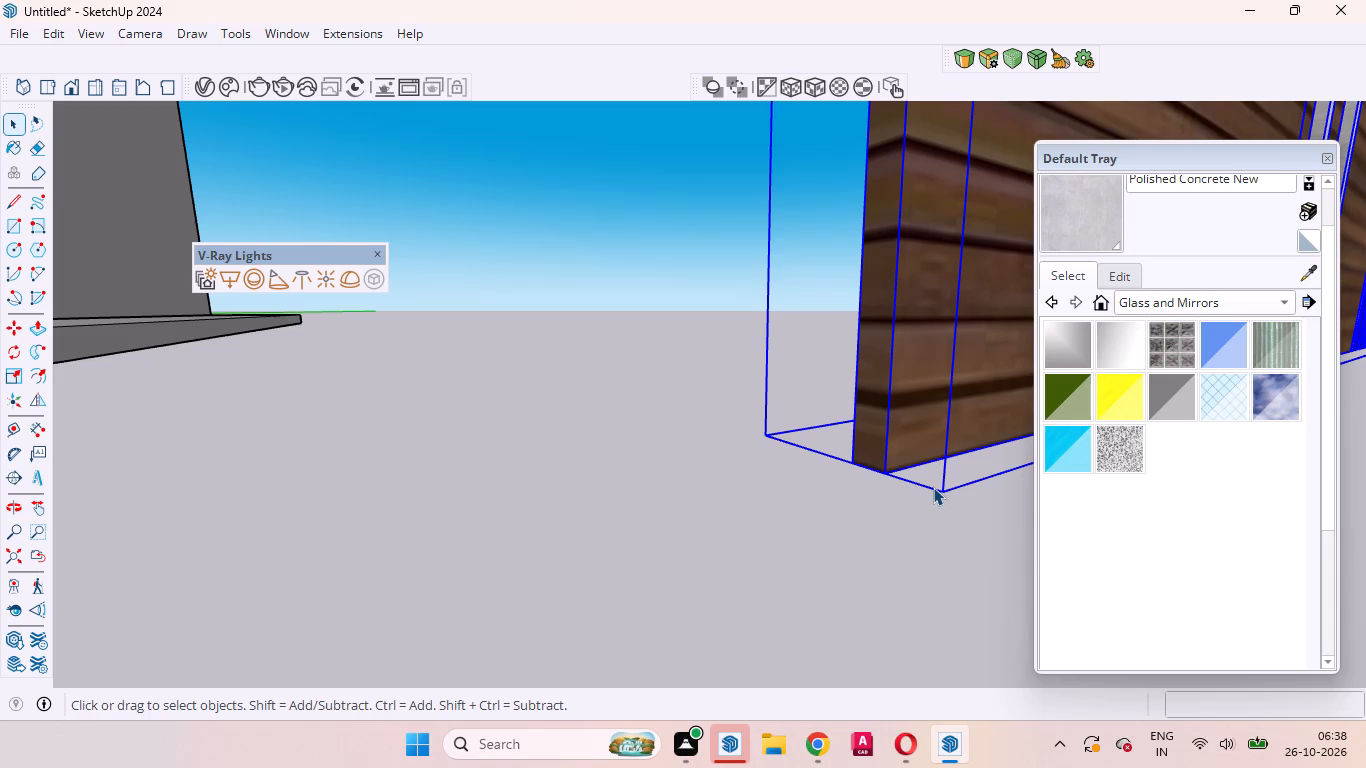
{"action": "key", "text": "m"}
{"action": "left_click", "coordinate": [943, 494]}
{"action": "scroll", "coordinate": [921, 494], "scroll_direction": "down", "scroll_amount": 11}
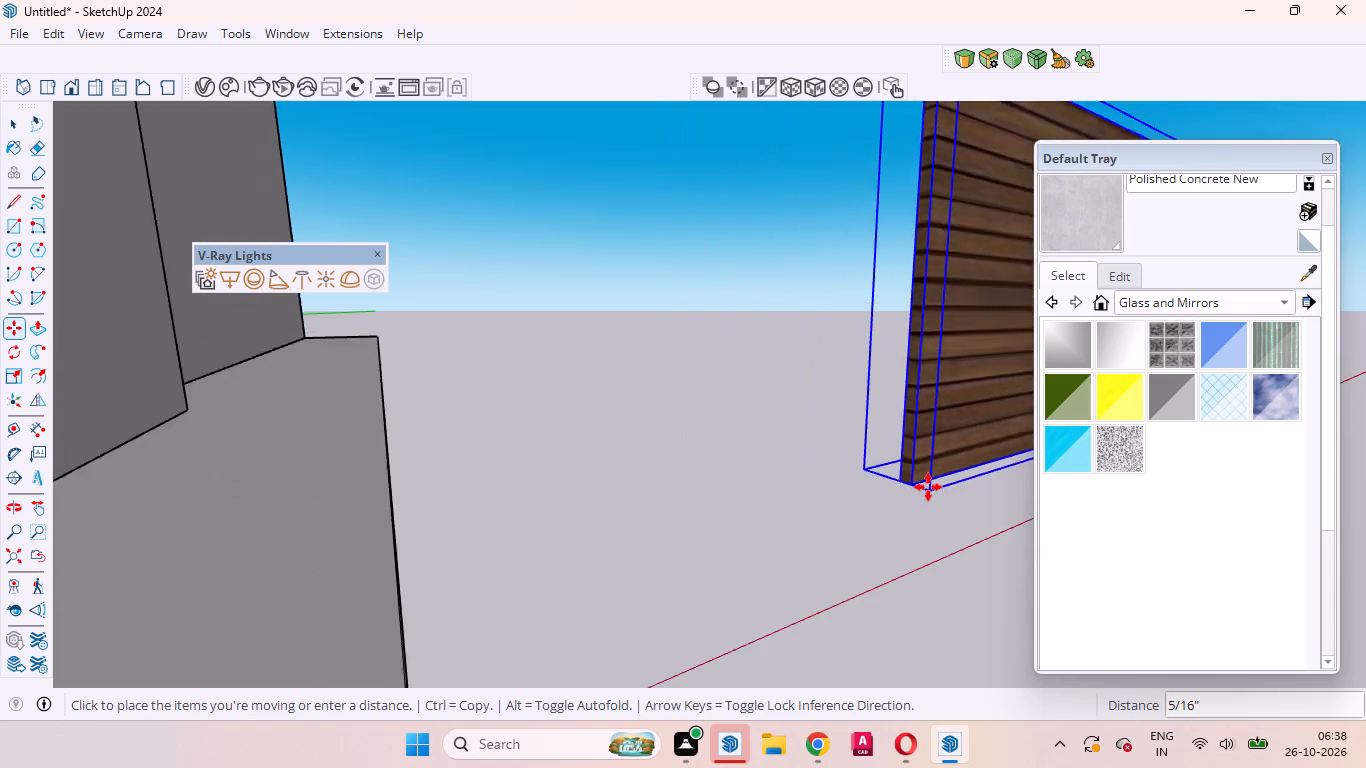
{"action": "scroll", "coordinate": [928, 487], "scroll_direction": "down", "scroll_amount": 20}
{"action": "scroll", "coordinate": [928, 487], "scroll_direction": "down", "scroll_amount": 5}
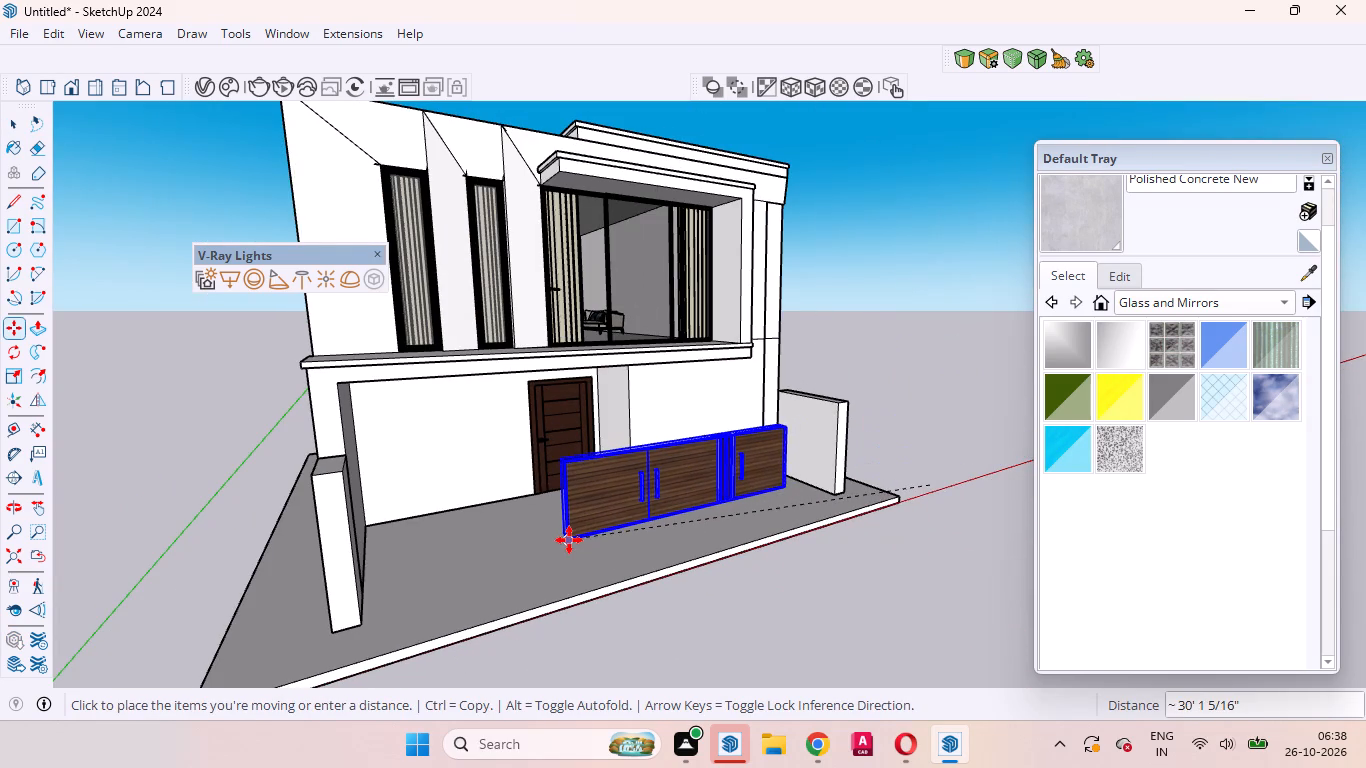
{"action": "scroll", "coordinate": [527, 555], "scroll_direction": "down", "scroll_amount": 12}
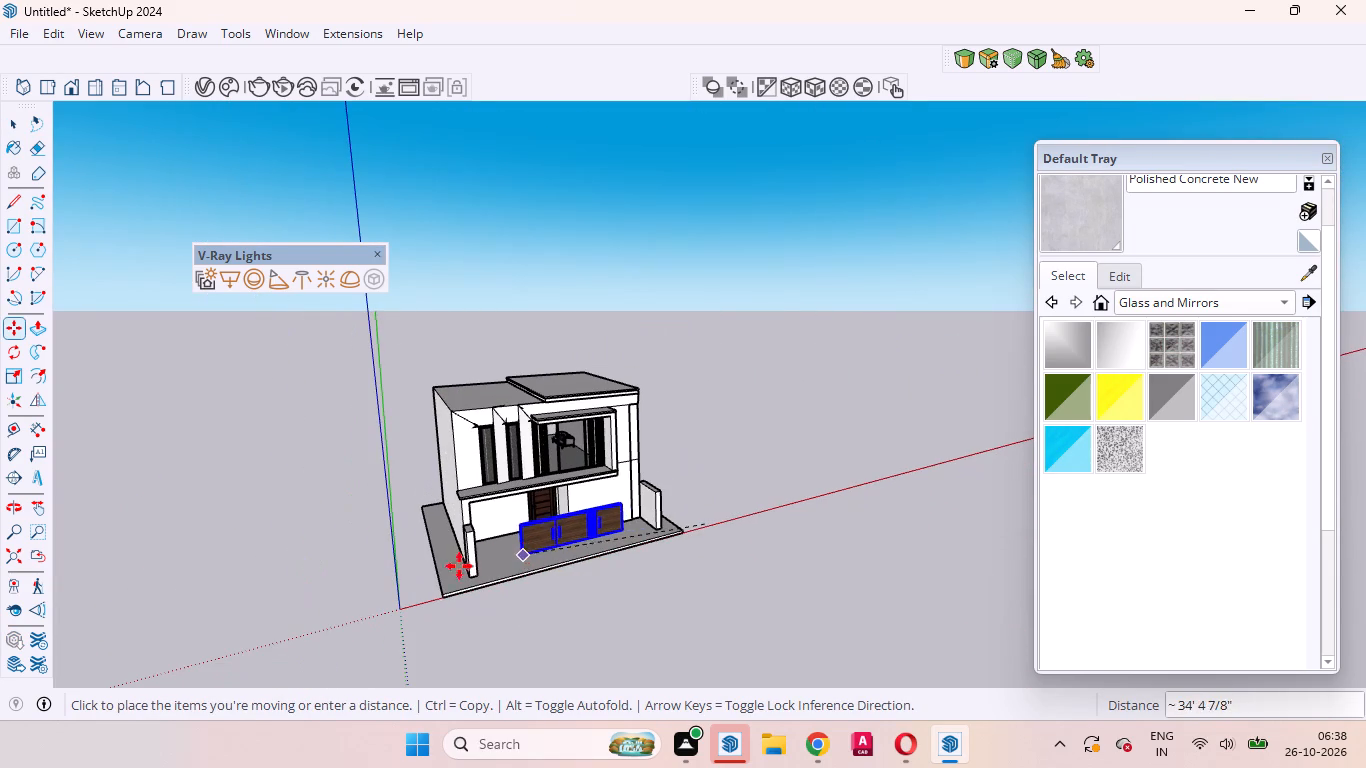
{"action": "scroll", "coordinate": [445, 592], "scroll_direction": "up", "scroll_amount": 19}
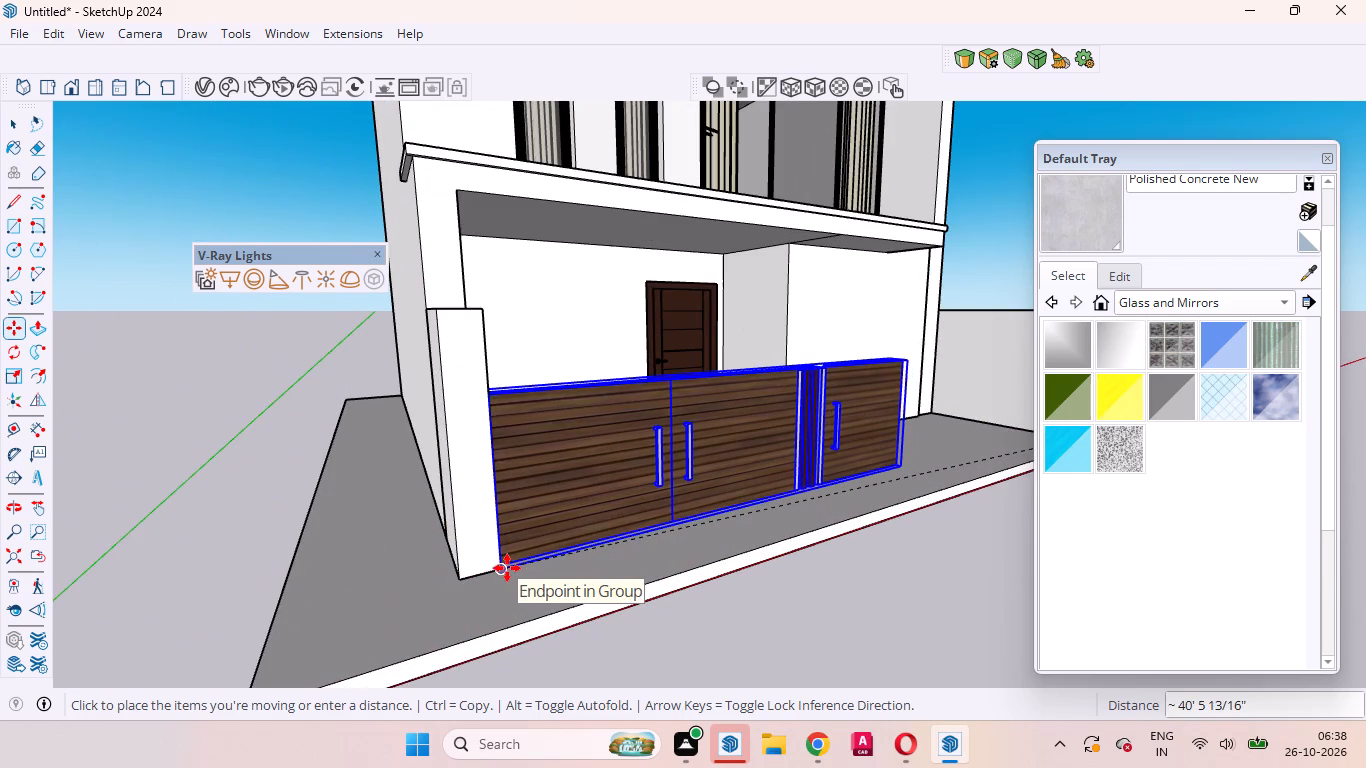
{"action": "left_click", "coordinate": [507, 568]}
Examine how the placed gate sits against the boundary wall and across the front of the house.
{"action": "scroll", "coordinate": [905, 596], "scroll_direction": "down", "scroll_amount": 5}
{"action": "middle_click_drag", "start_coordinate": [806, 572], "coordinate": [596, 514]}
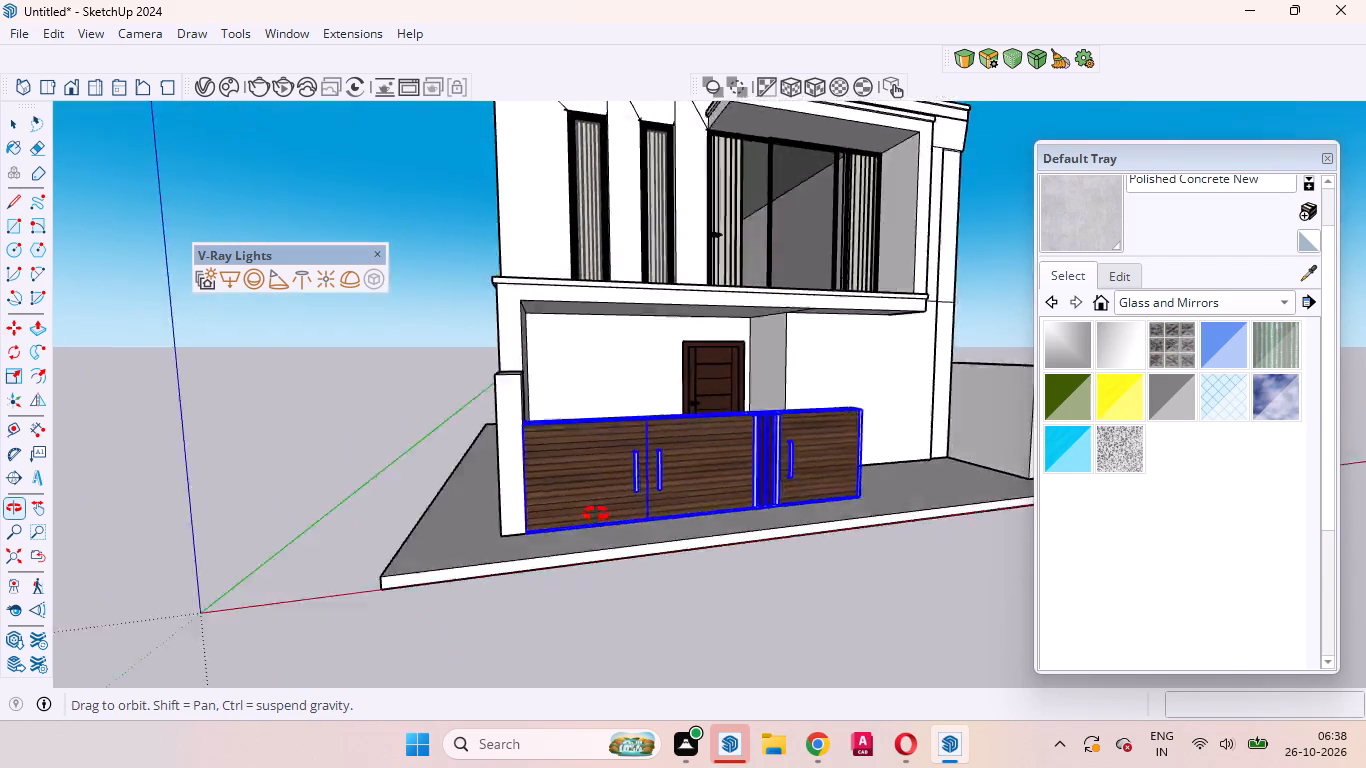
{"action": "middle_click_drag", "start_coordinate": [596, 514], "coordinate": [589, 522]}
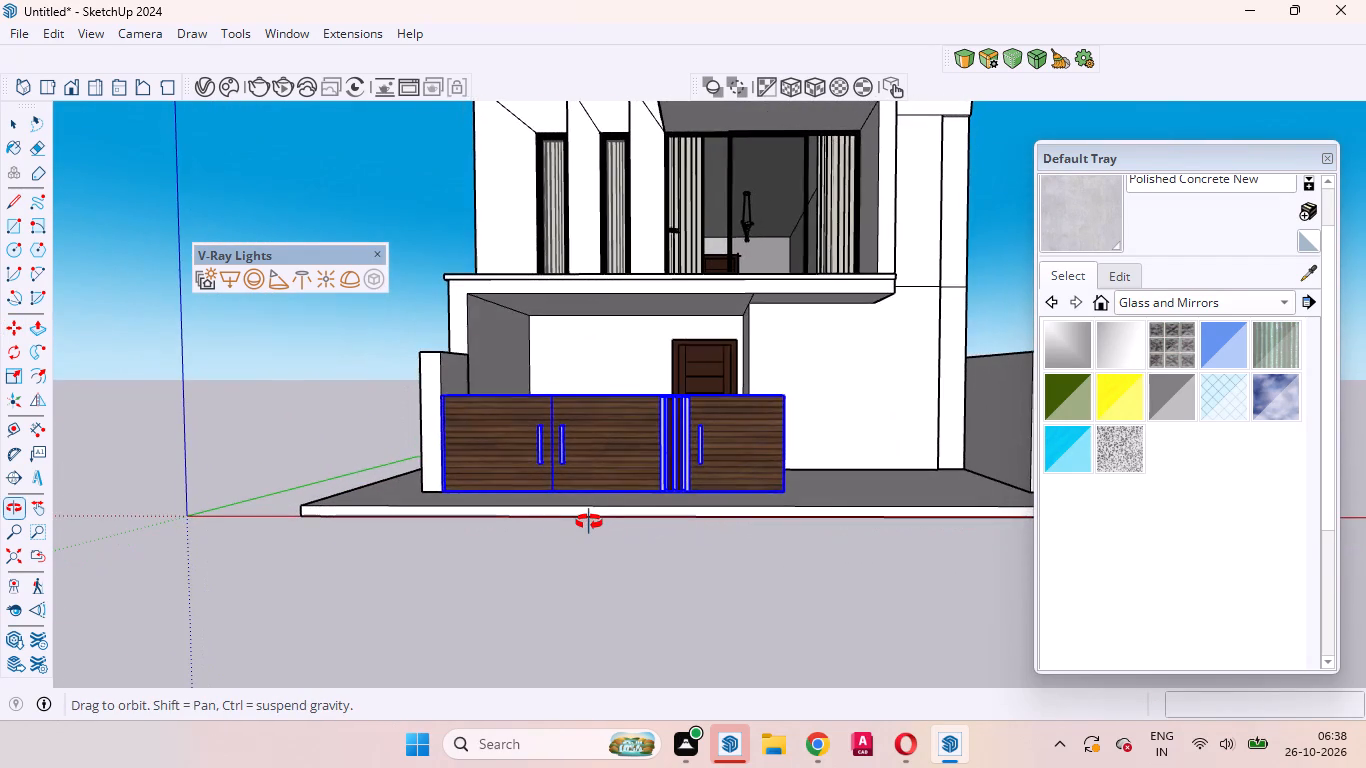
{"action": "middle_click_drag", "start_coordinate": [589, 522], "coordinate": [595, 526]}
{"action": "scroll", "coordinate": [595, 526], "scroll_direction": "up", "scroll_amount": 1}
{"action": "scroll", "coordinate": [595, 526], "scroll_direction": "down", "scroll_amount": 2}
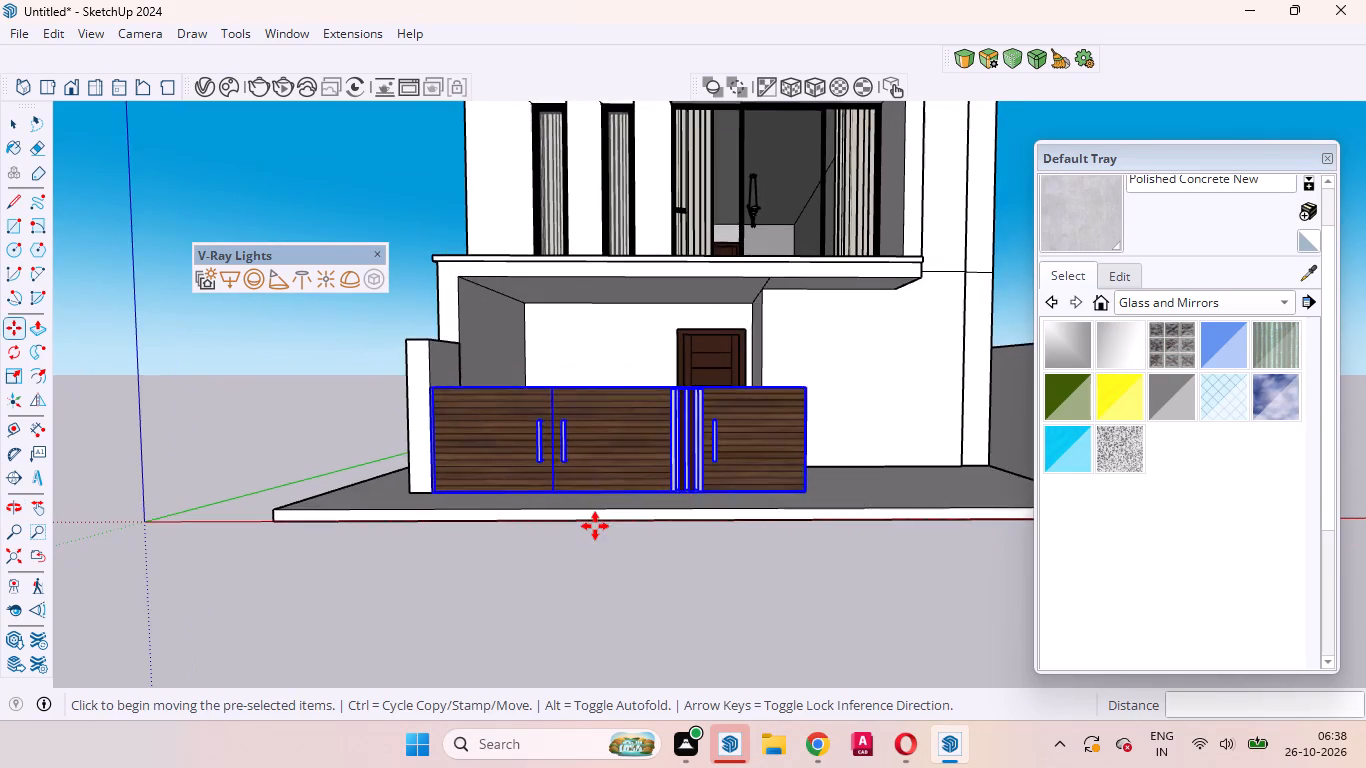
{"action": "scroll", "coordinate": [595, 526], "scroll_direction": "down", "scroll_amount": 7}
{"action": "key", "text": "space"}
{"action": "left_click", "coordinate": [703, 596]}
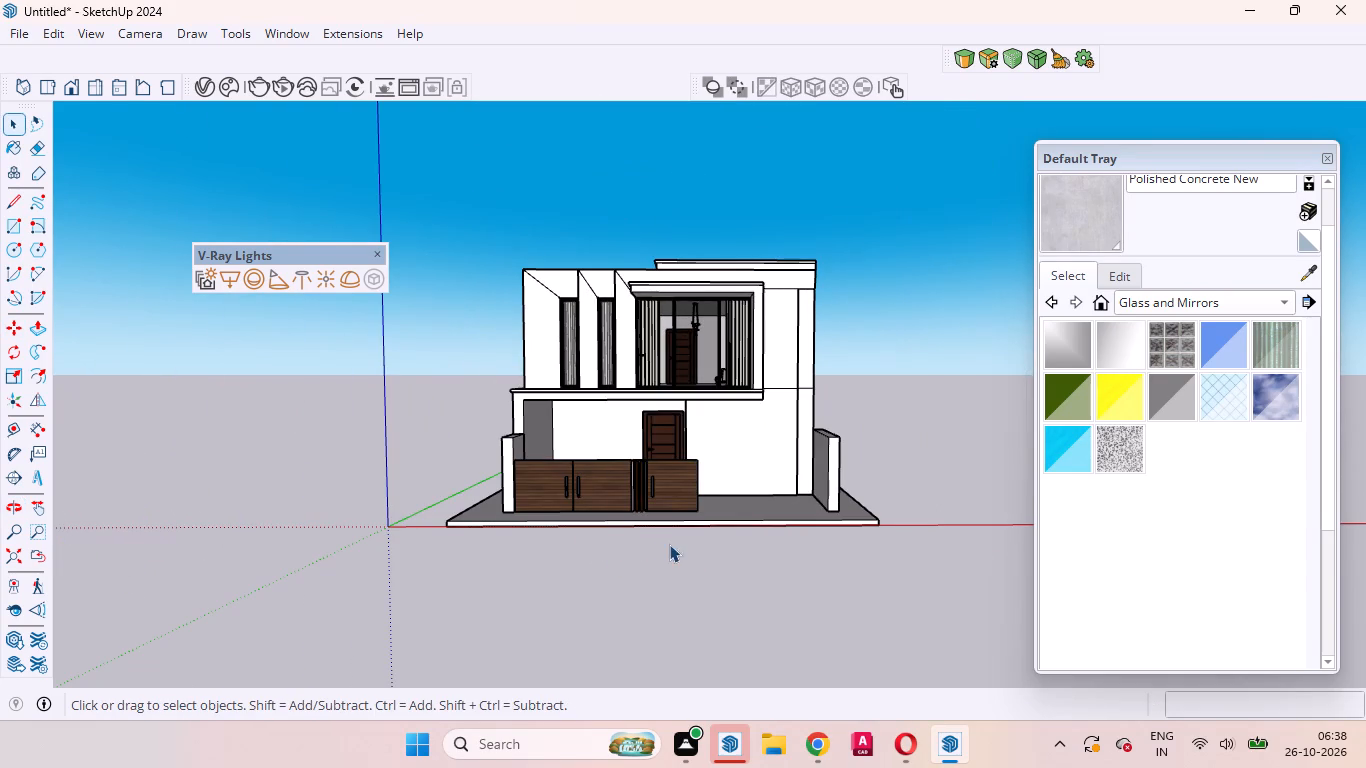
{"action": "scroll", "coordinate": [624, 508], "scroll_direction": "up", "scroll_amount": 12}
{"action": "scroll", "coordinate": [557, 448], "scroll_direction": "down", "scroll_amount": 3}
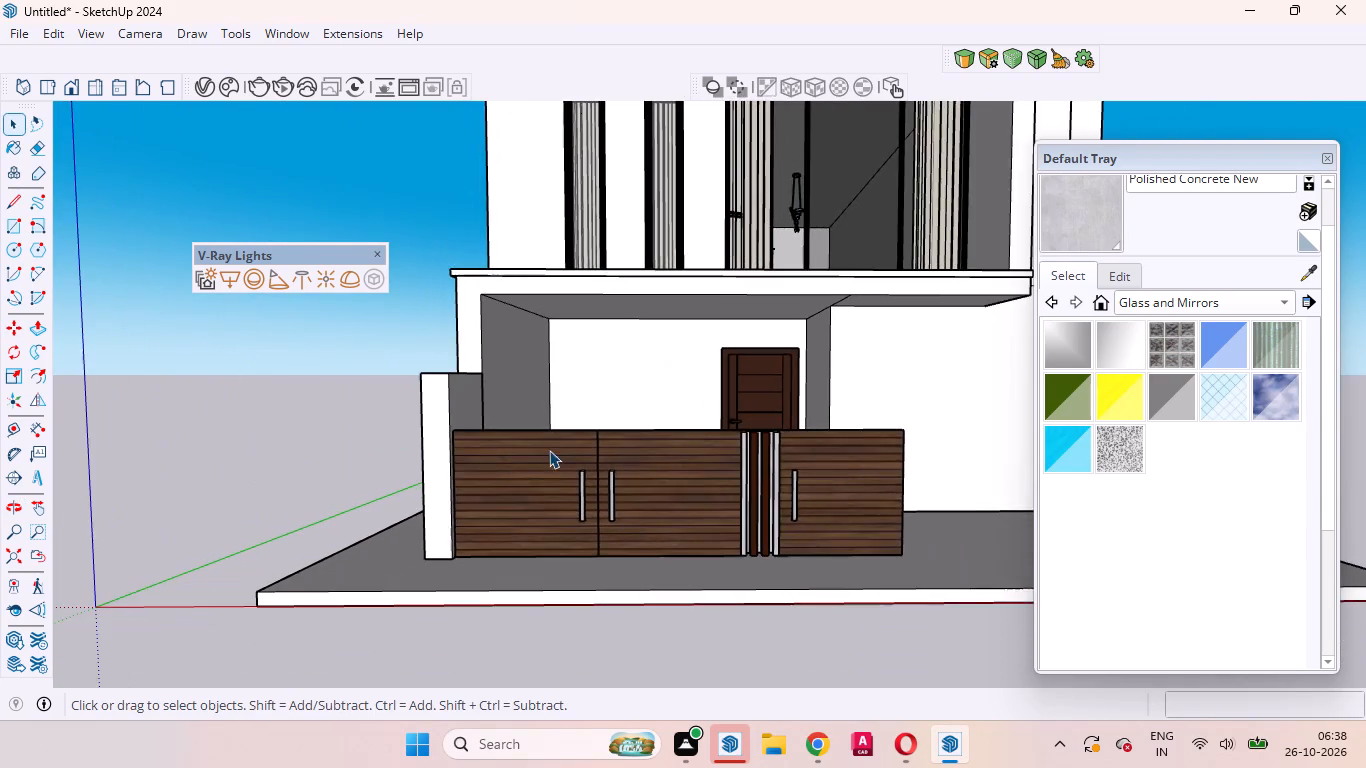
{"action": "scroll", "coordinate": [476, 450], "scroll_direction": "up", "scroll_amount": 6}
{"action": "scroll", "coordinate": [522, 464], "scroll_direction": "down", "scroll_amount": 12}
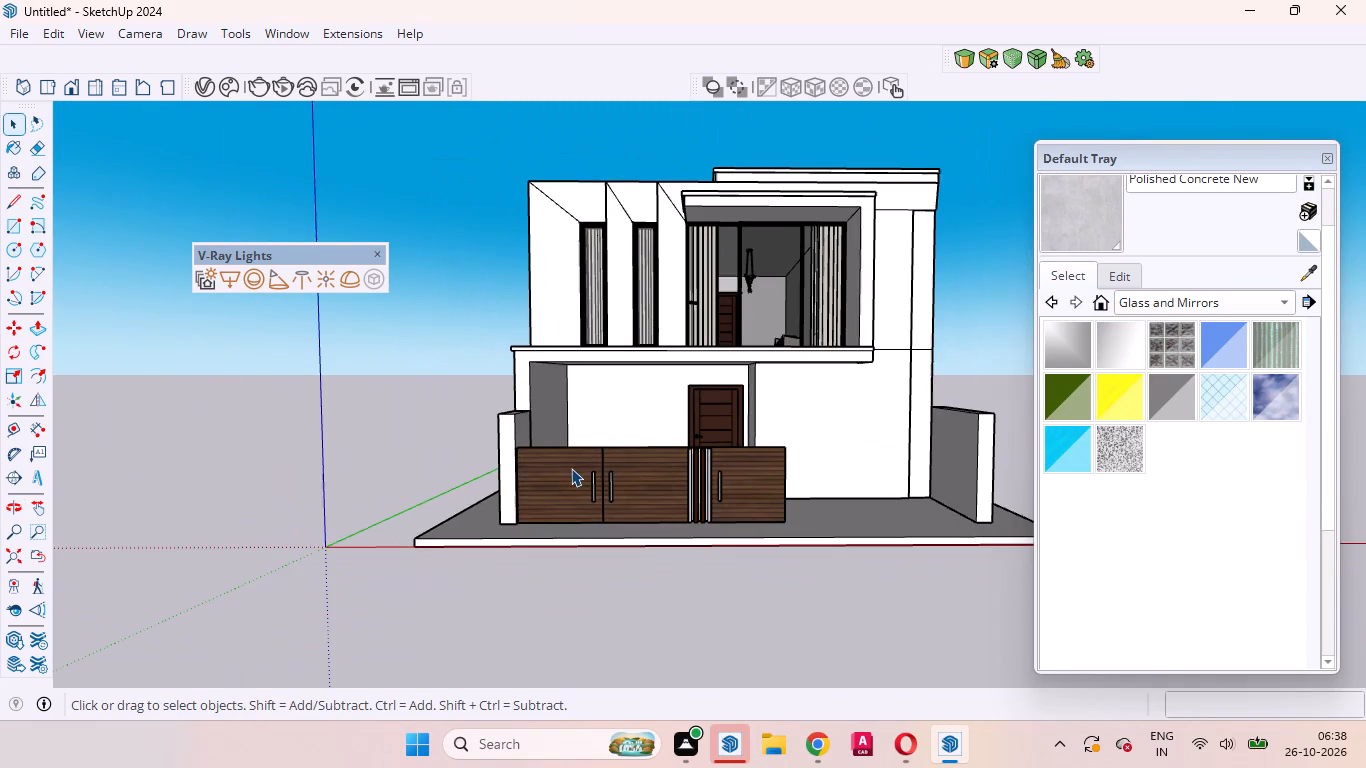
Move the gate about 3 9/16" along the front, away from the boundary wall beside the double leaves.
{"action": "scroll", "coordinate": [485, 429], "scroll_direction": "up", "scroll_amount": 10}
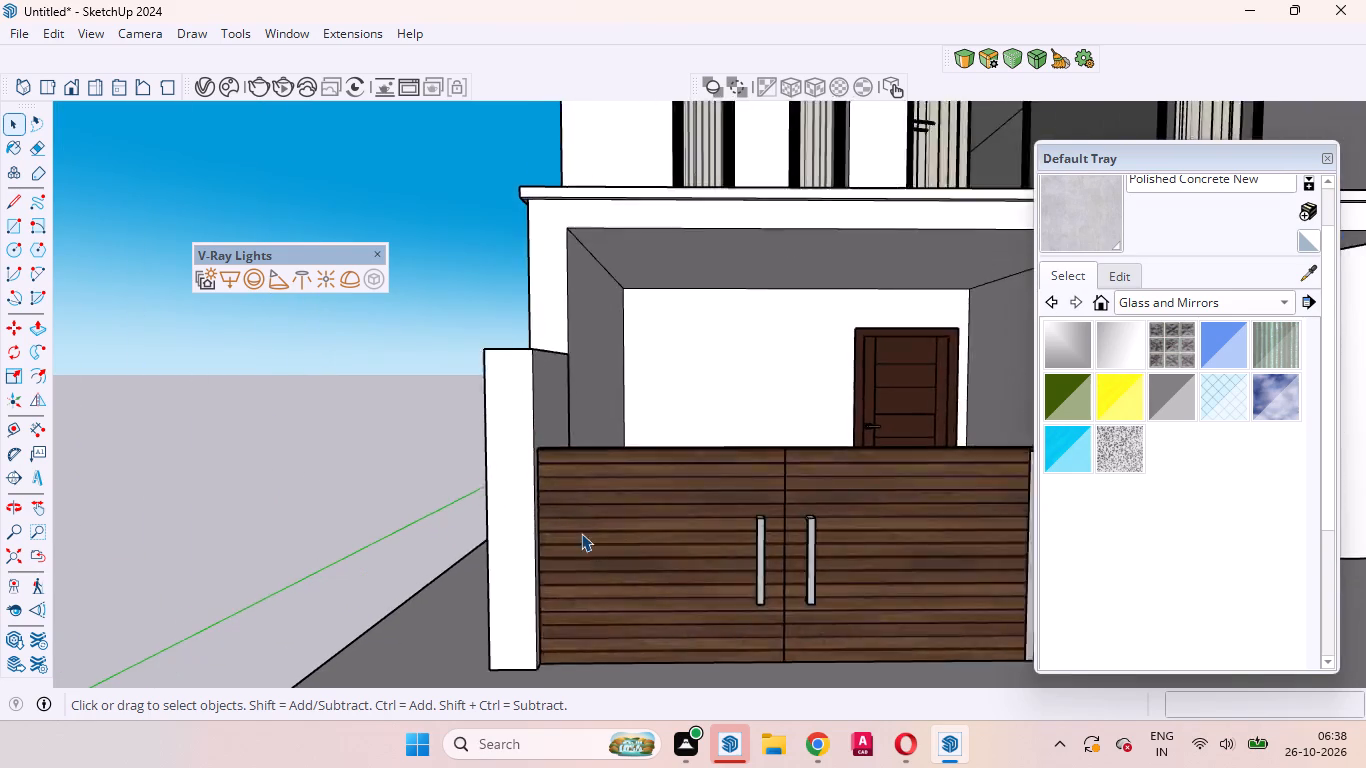
{"action": "scroll", "coordinate": [581, 533], "scroll_direction": "up", "scroll_amount": 4}
{"action": "left_click", "coordinate": [570, 511]}
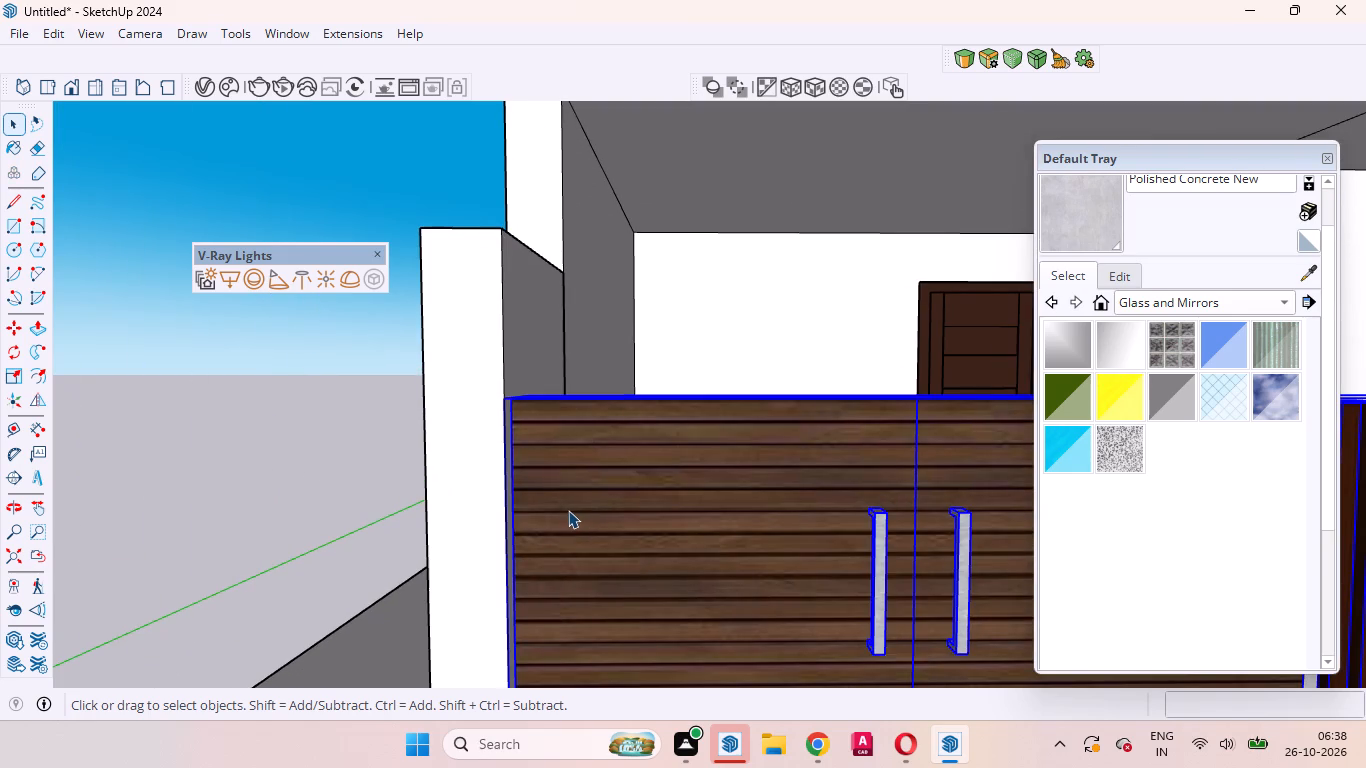
{"action": "key", "text": "m"}
{"action": "scroll", "coordinate": [569, 522], "scroll_direction": "up", "scroll_amount": 1}
{"action": "scroll", "coordinate": [574, 517], "scroll_direction": "down", "scroll_amount": 11}
{"action": "scroll", "coordinate": [581, 609], "scroll_direction": "up", "scroll_amount": 4}
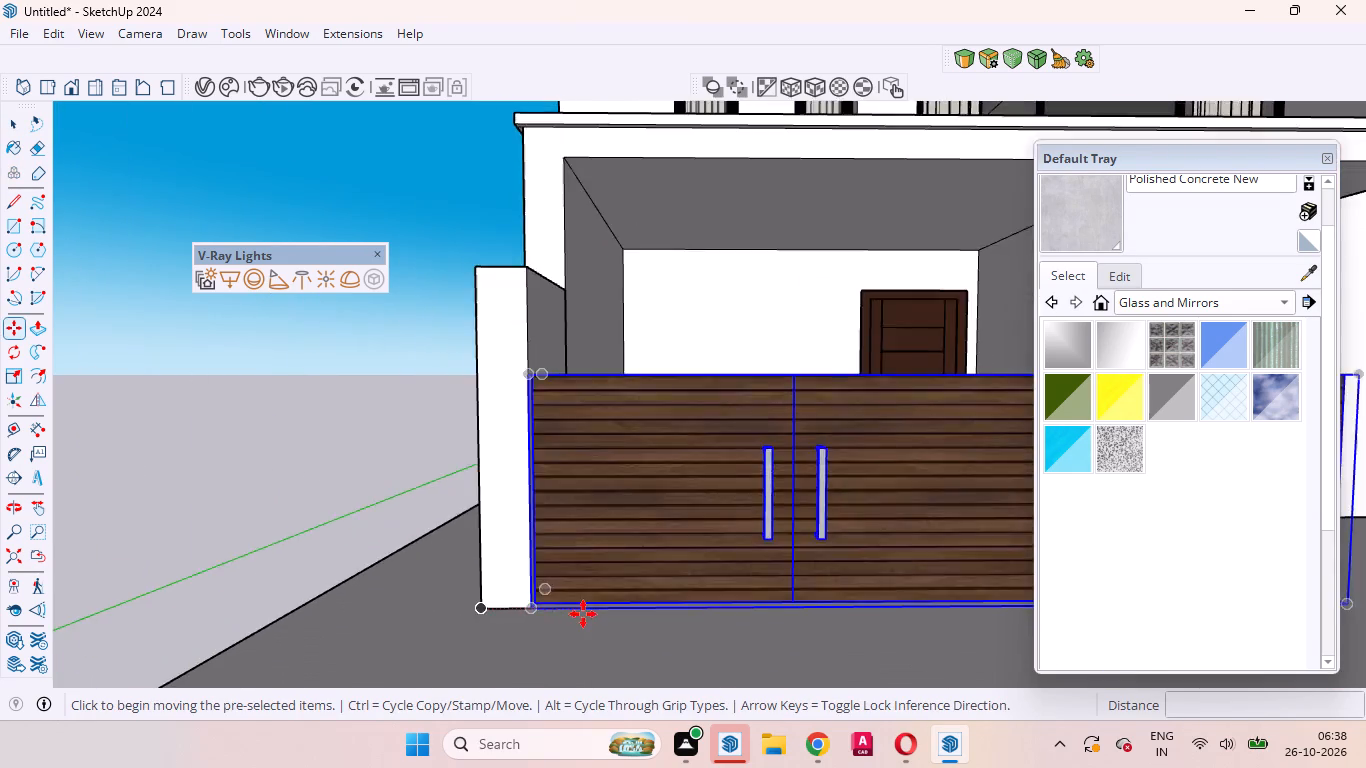
{"action": "scroll", "coordinate": [583, 614], "scroll_direction": "up", "scroll_amount": 6}
{"action": "left_click", "coordinate": [534, 618]}
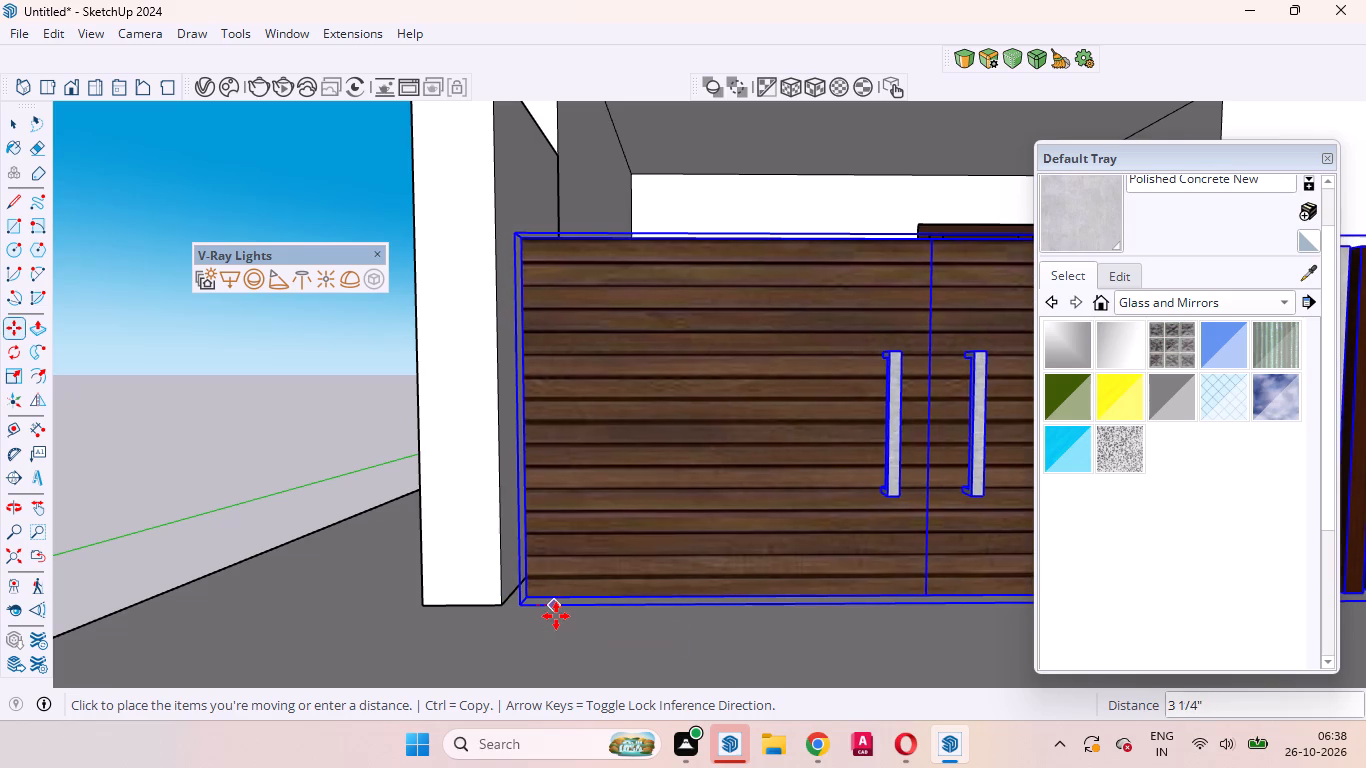
{"action": "left_click", "coordinate": [556, 616]}
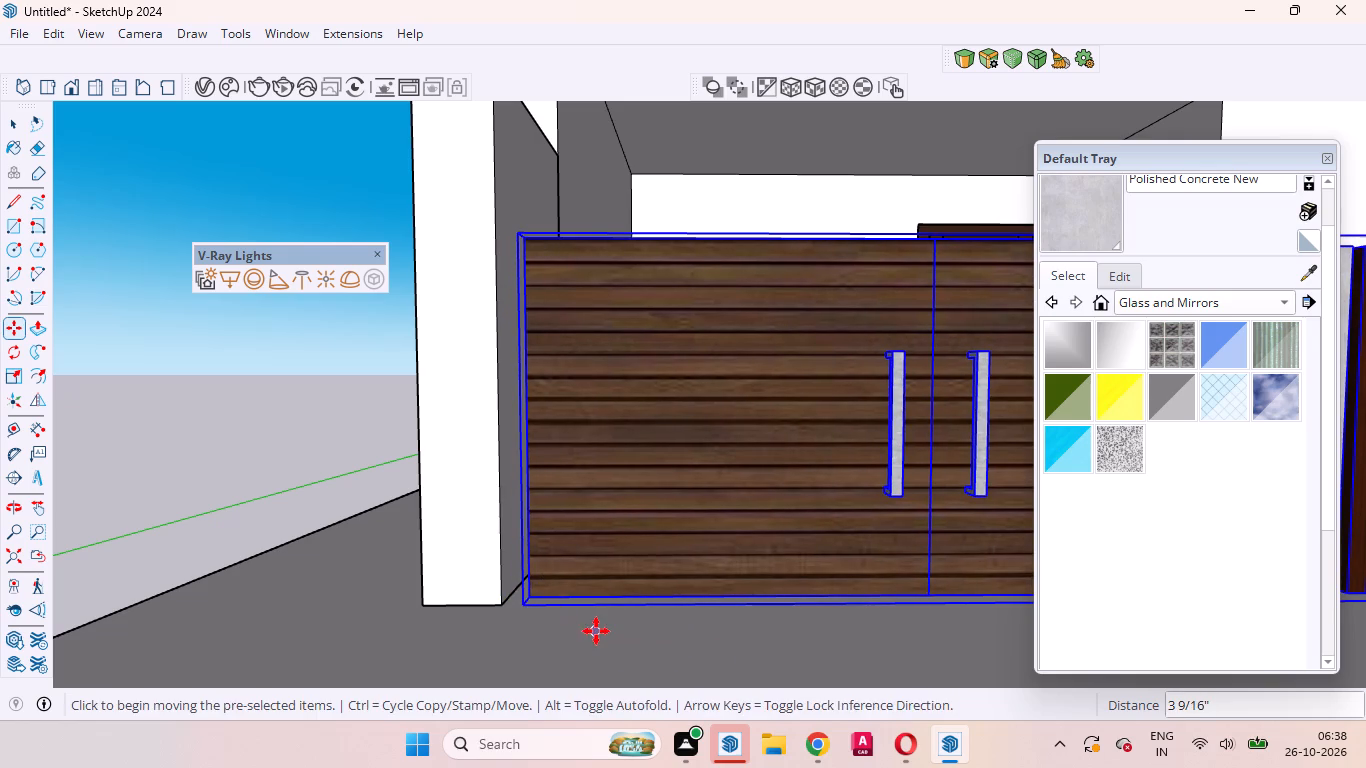
{"action": "key", "text": "space"}
Examine the gap at floor level between the boundary wall and the edge of the double gate leaf.
{"action": "scroll", "coordinate": [607, 616], "scroll_direction": "down", "scroll_amount": 11}
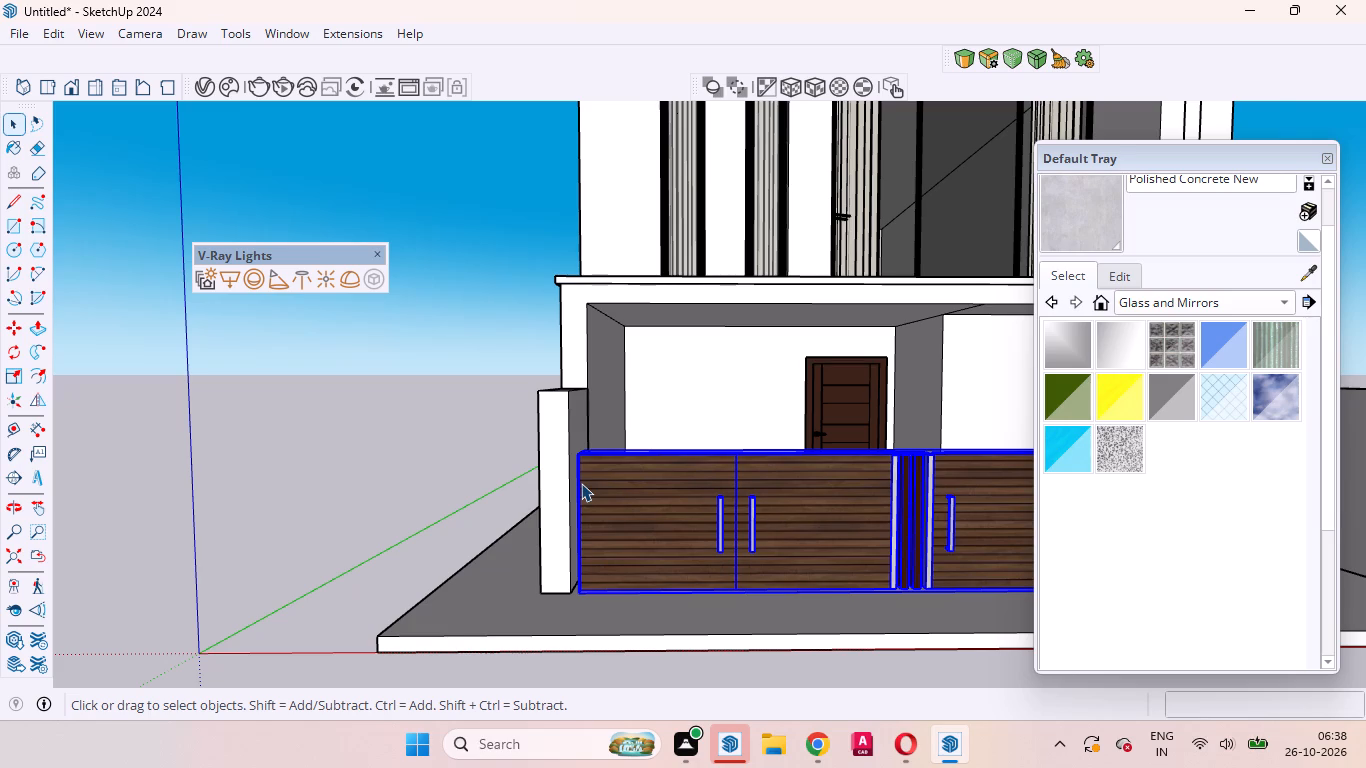
{"action": "scroll", "coordinate": [581, 483], "scroll_direction": "up", "scroll_amount": 15}
{"action": "middle_click_drag", "start_coordinate": [585, 509], "coordinate": [662, 573]}
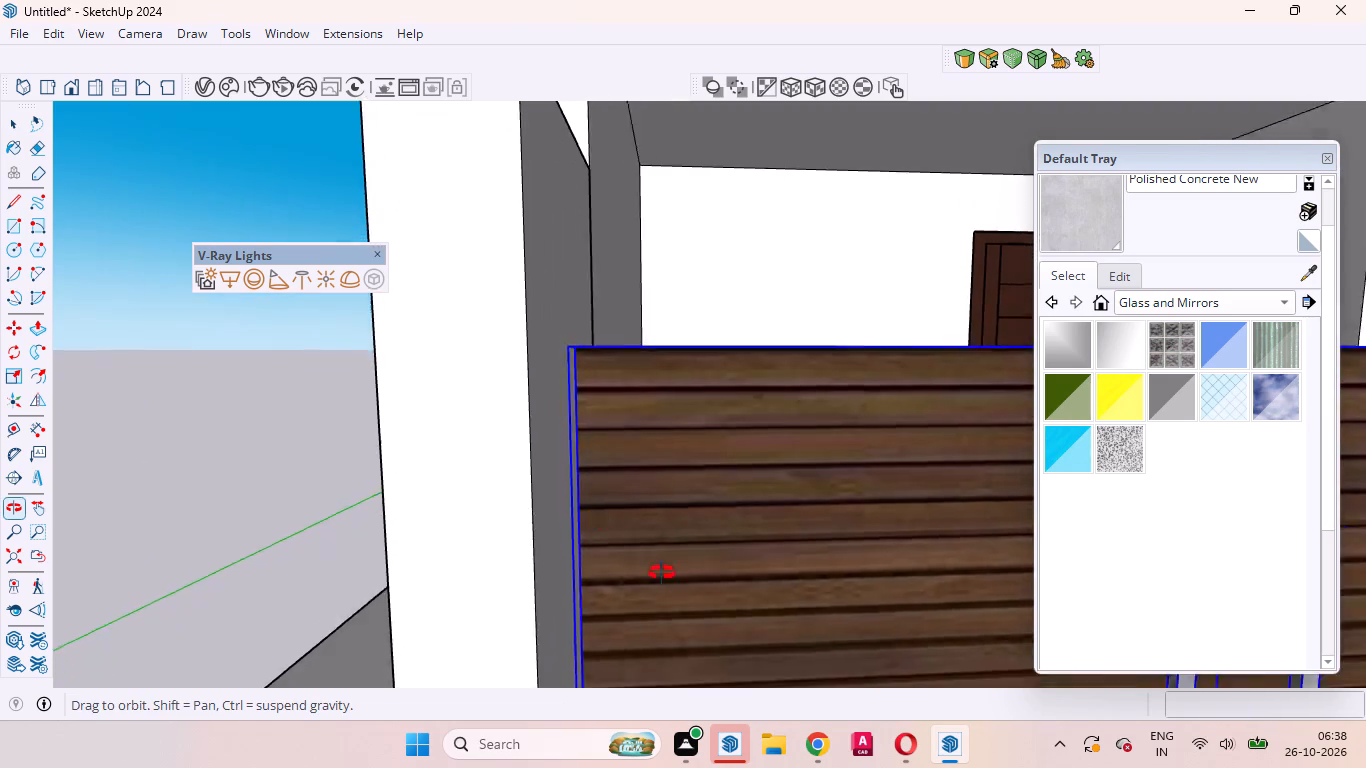
{"action": "middle_click_drag", "start_coordinate": [662, 573], "coordinate": [623, 613]}
{"action": "scroll", "coordinate": [621, 603], "scroll_direction": "up", "scroll_amount": 1}
{"action": "scroll", "coordinate": [629, 520], "scroll_direction": "down", "scroll_amount": 5}
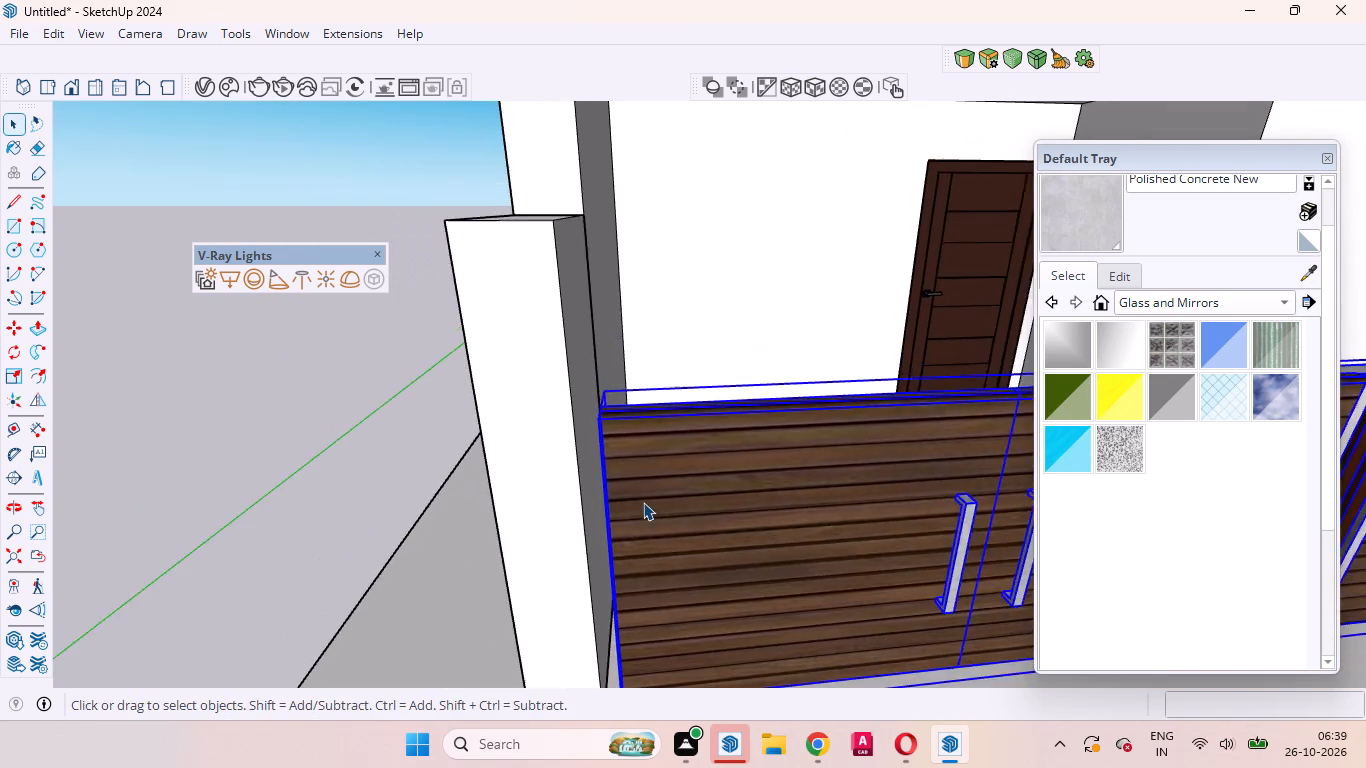
{"action": "scroll", "coordinate": [643, 502], "scroll_direction": "down", "scroll_amount": 11}
{"action": "scroll", "coordinate": [610, 630], "scroll_direction": "up", "scroll_amount": 20}
{"action": "scroll", "coordinate": [610, 630], "scroll_direction": "up", "scroll_amount": 4}
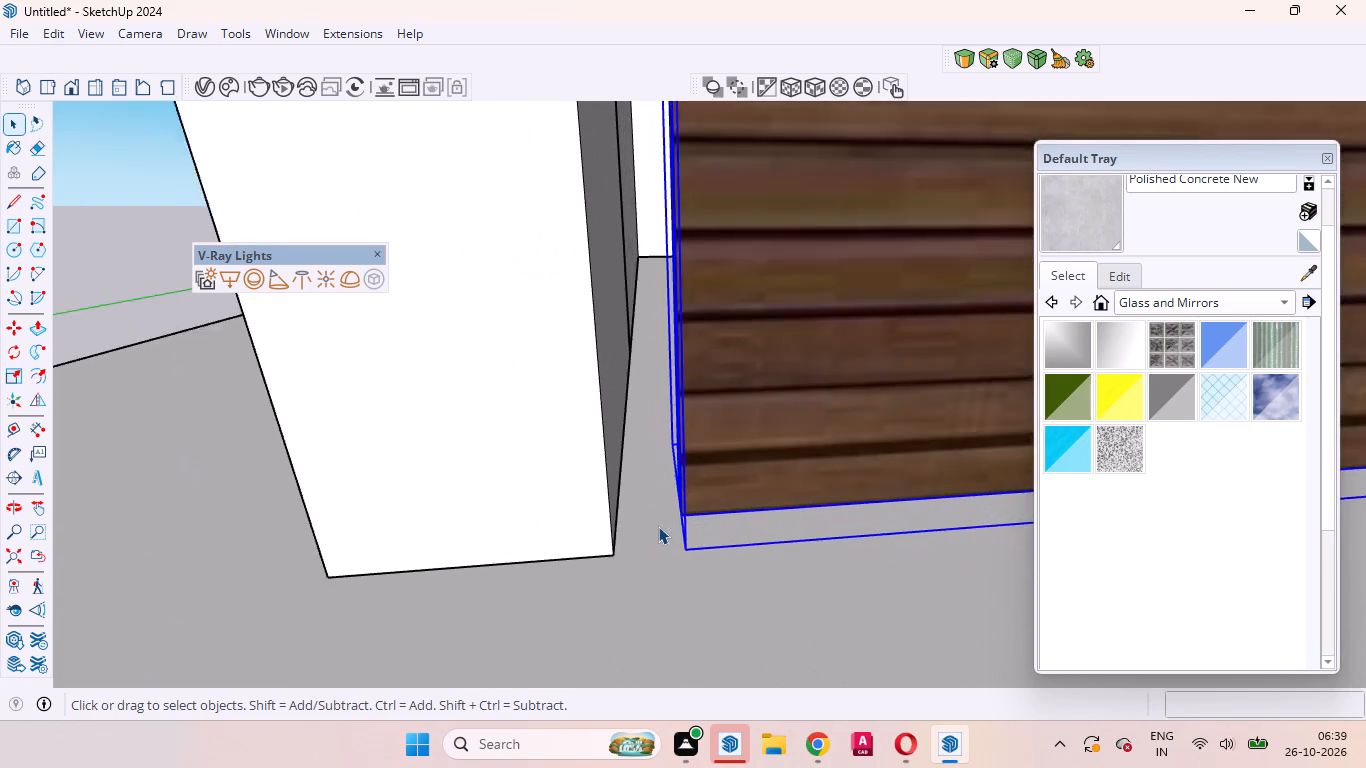
{"action": "scroll", "coordinate": [658, 526], "scroll_direction": "up", "scroll_amount": 4}
{"action": "middle_click_drag", "start_coordinate": [683, 551], "coordinate": [692, 686]}
{"action": "scroll", "coordinate": [692, 666], "scroll_direction": "up", "scroll_amount": 6}
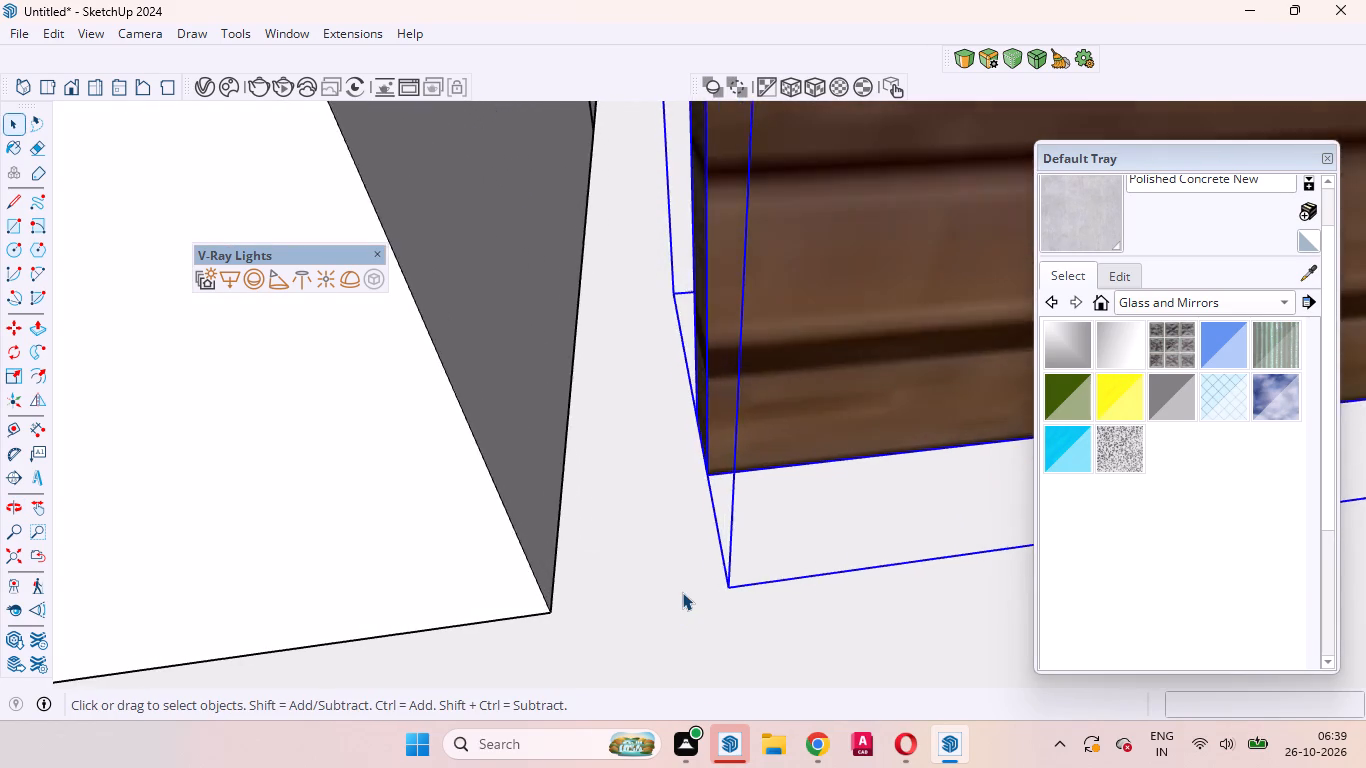
{"action": "scroll", "coordinate": [682, 592], "scroll_direction": "up", "scroll_amount": 3}
{"action": "scroll", "coordinate": [682, 591], "scroll_direction": "down", "scroll_amount": 20}
{"action": "scroll", "coordinate": [682, 591], "scroll_direction": "down", "scroll_amount": 9}
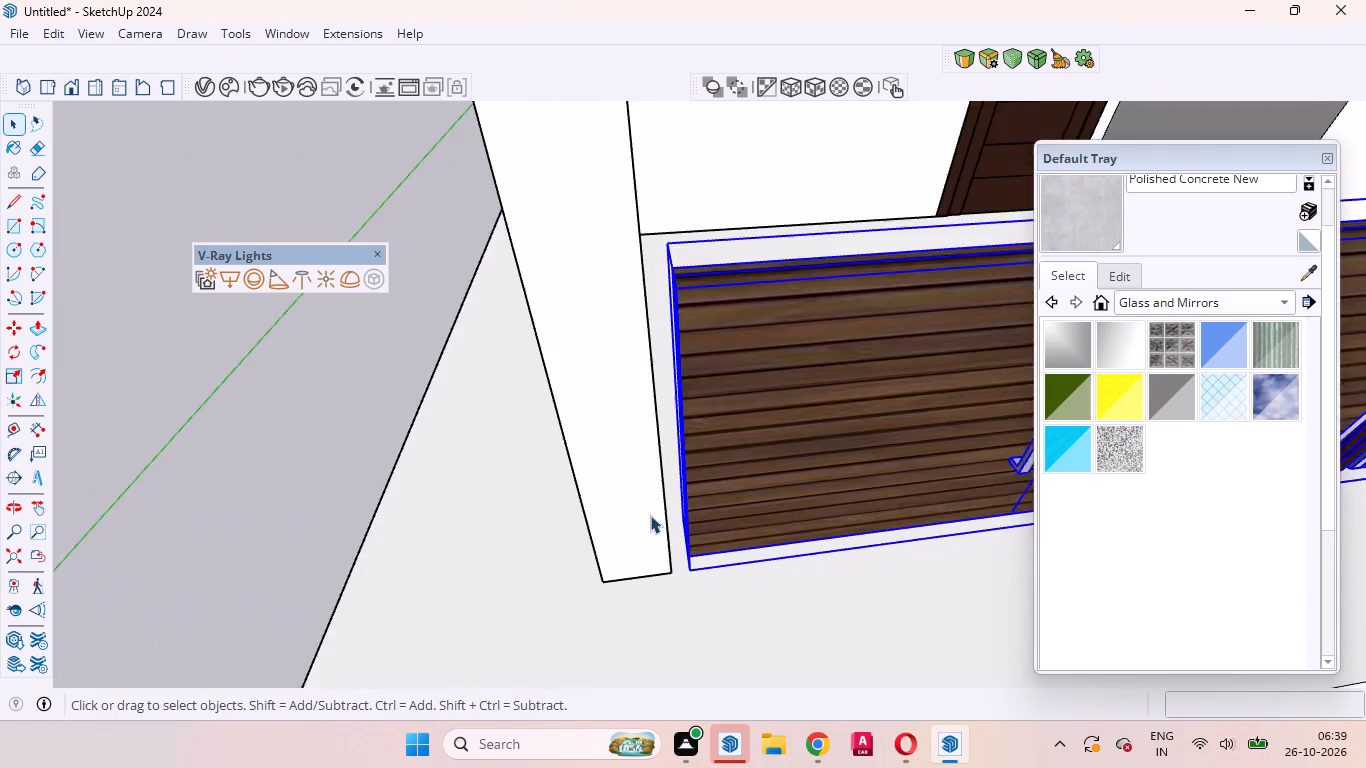
Create a new empty group and open it for editing.
{"action": "scroll", "coordinate": [650, 515], "scroll_direction": "down", "scroll_amount": 10}
{"action": "right_click", "coordinate": [351, 550]}
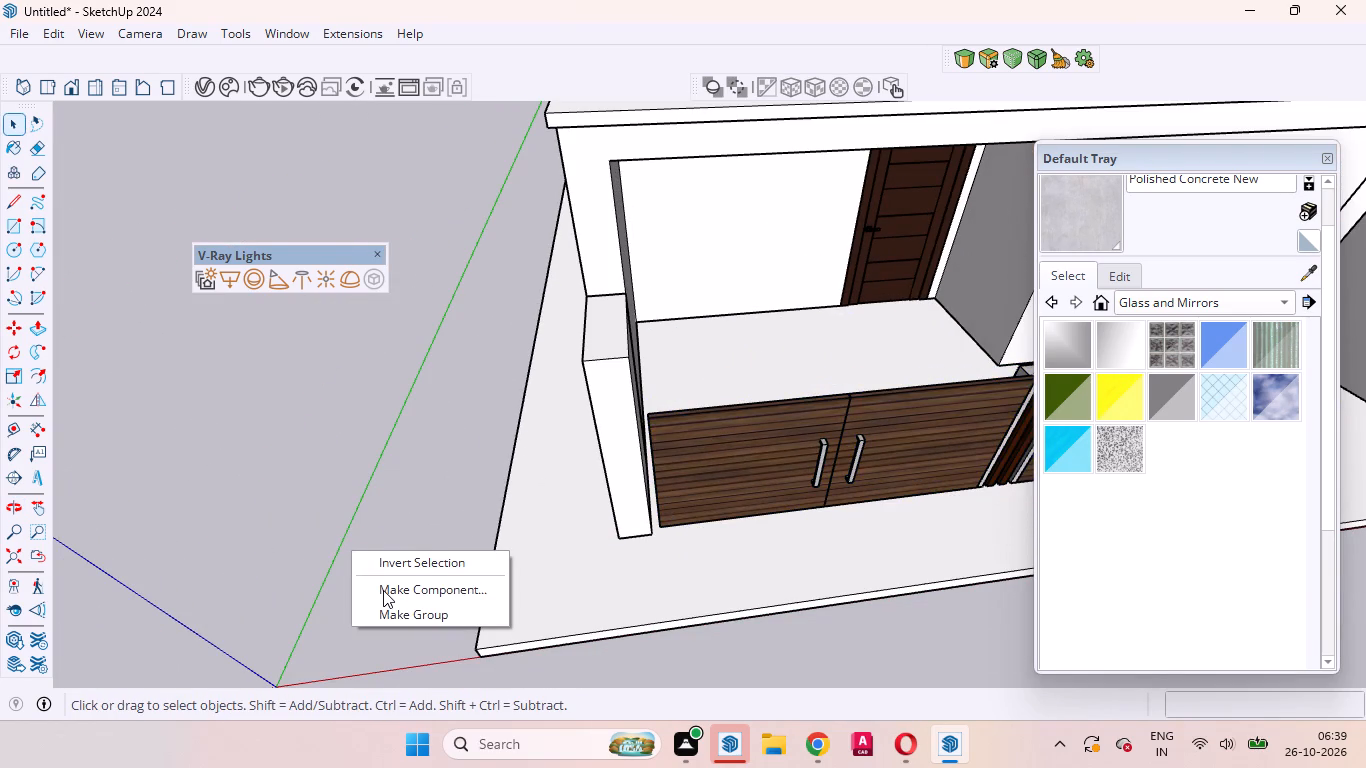
{"action": "left_click", "coordinate": [410, 614]}
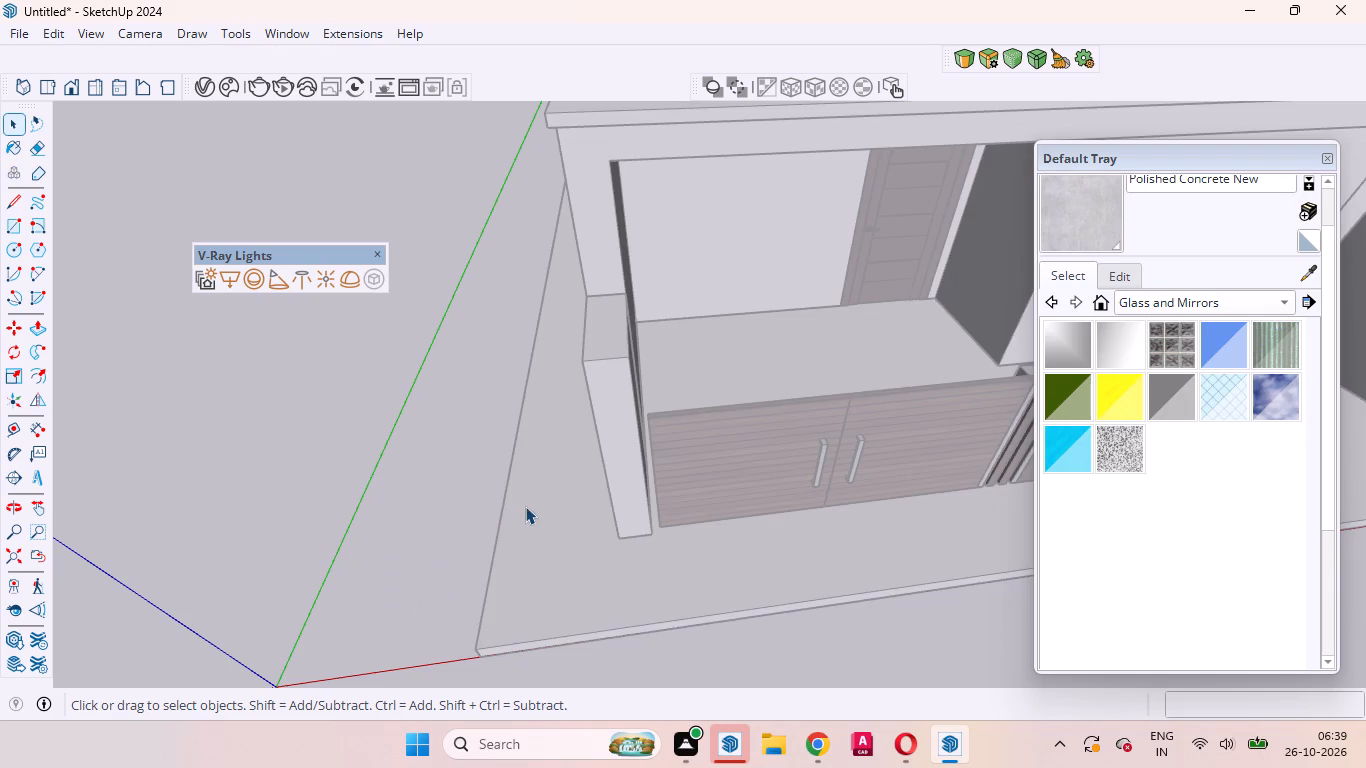
Place a guide 1" from the gate's bottom front corner beside the boundary wall, inside the new group.
{"action": "scroll", "coordinate": [744, 532], "scroll_direction": "up", "scroll_amount": 20}
{"action": "scroll", "coordinate": [744, 532], "scroll_direction": "up", "scroll_amount": 2}
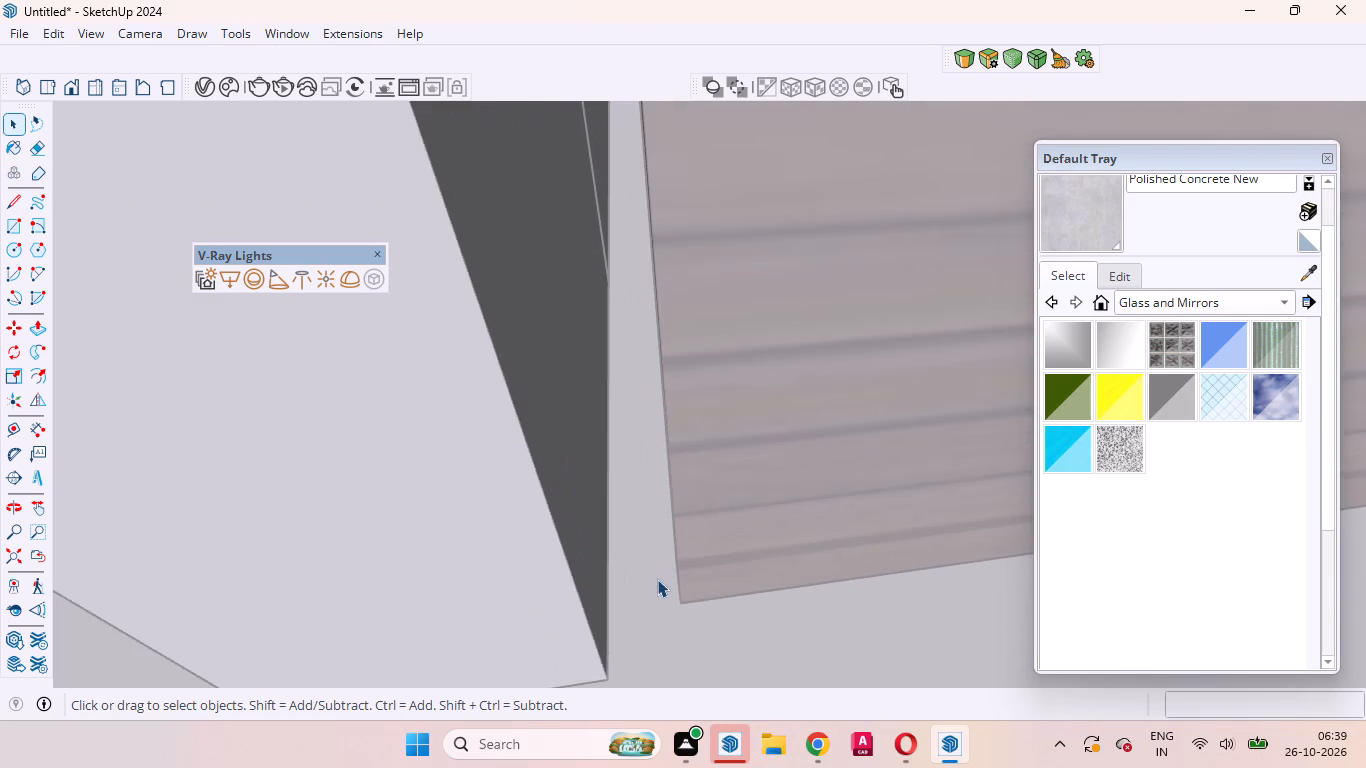
{"action": "scroll", "coordinate": [657, 579], "scroll_direction": "up", "scroll_amount": 1}
{"action": "middle_click_drag", "start_coordinate": [657, 579], "coordinate": [724, 594]}
{"action": "scroll", "coordinate": [724, 594], "scroll_direction": "up", "scroll_amount": 2}
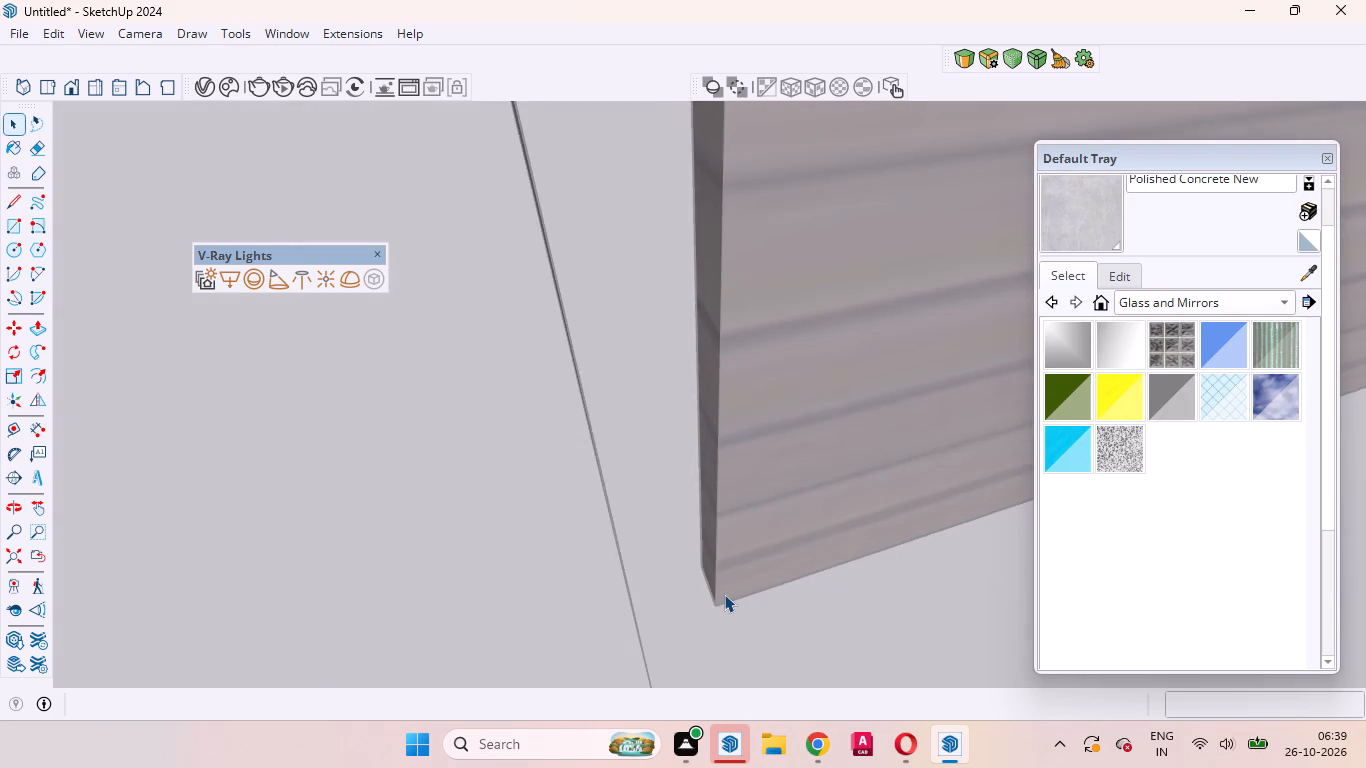
{"action": "scroll", "coordinate": [724, 594], "scroll_direction": "up", "scroll_amount": 7}
{"action": "scroll", "coordinate": [707, 579], "scroll_direction": "down", "scroll_amount": 9}
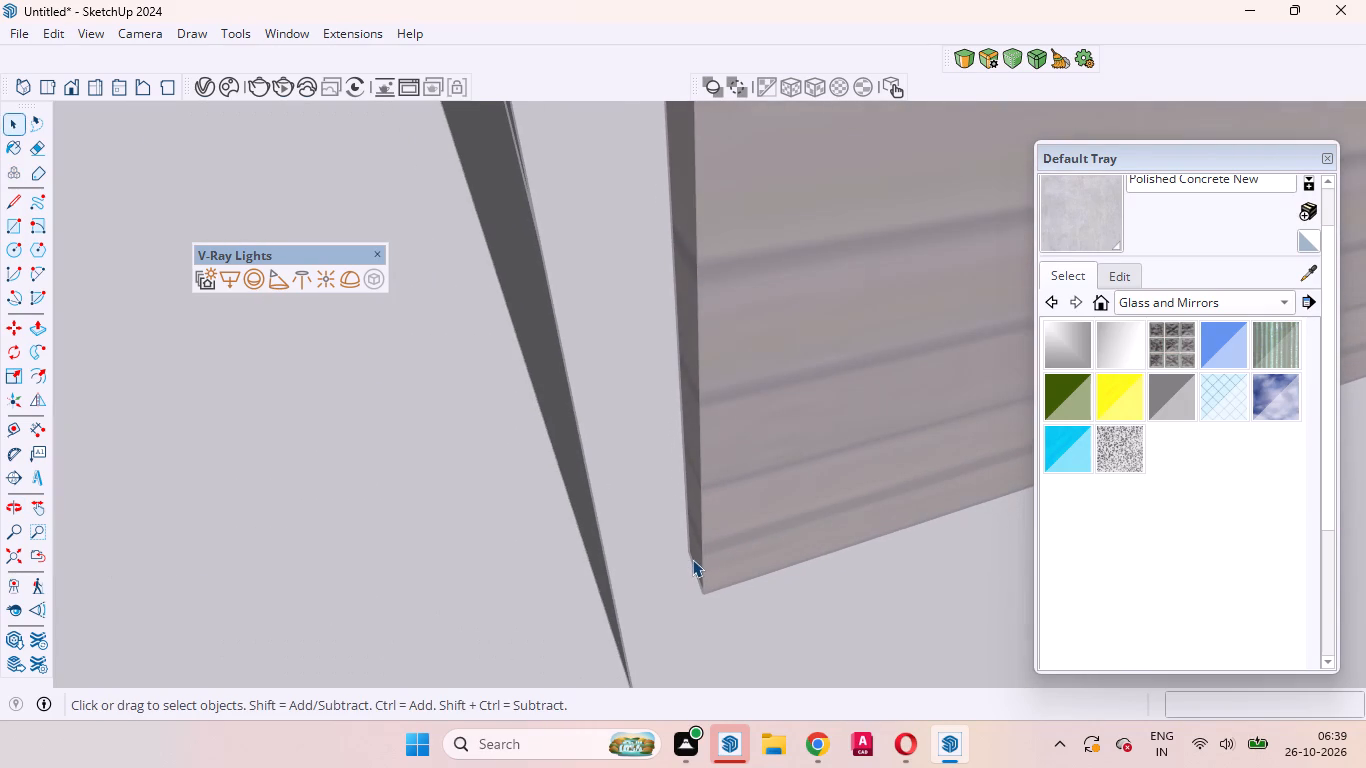
{"action": "key", "text": "t"}
{"action": "scroll", "coordinate": [692, 559], "scroll_direction": "up", "scroll_amount": 5}
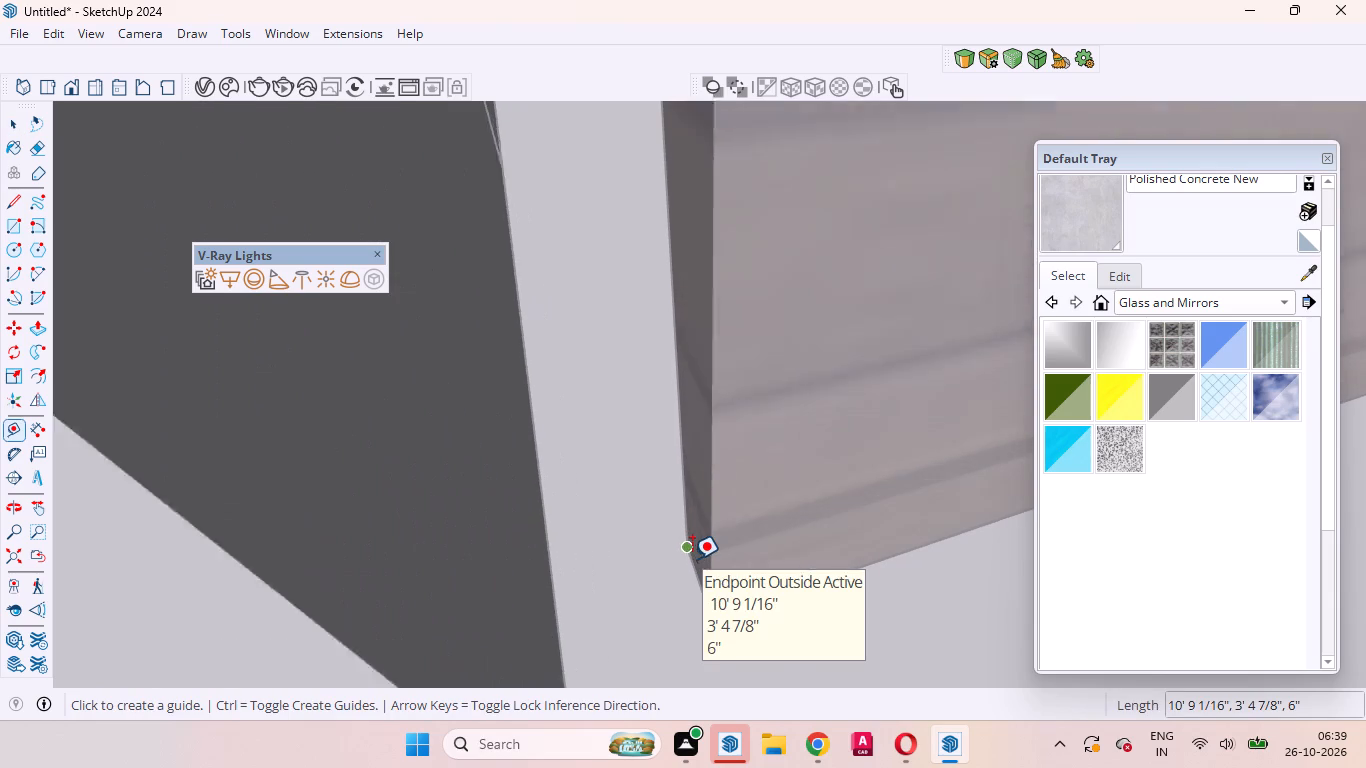
{"action": "scroll", "coordinate": [692, 559], "scroll_direction": "up", "scroll_amount": 1}
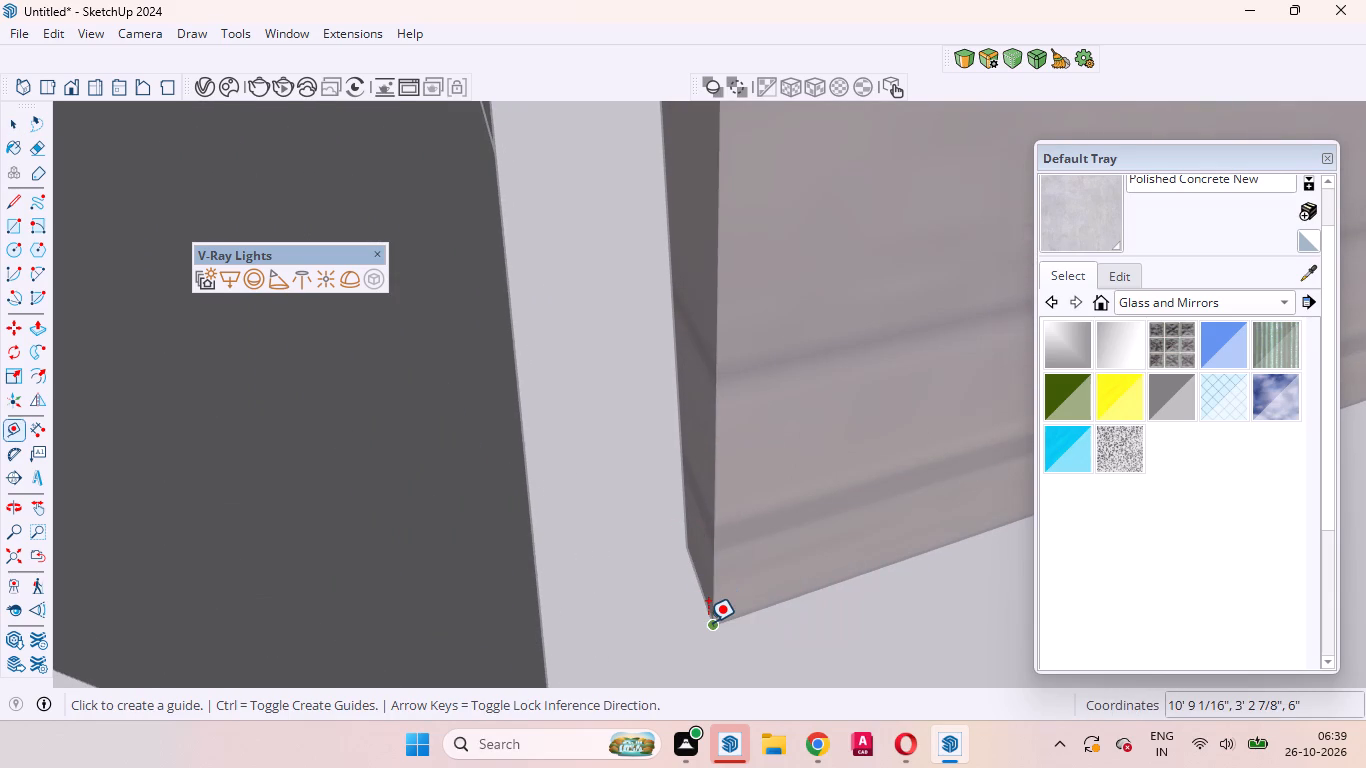
{"action": "left_click", "coordinate": [707, 622]}
{"action": "scroll", "coordinate": [711, 627], "scroll_direction": "down", "scroll_amount": 4}
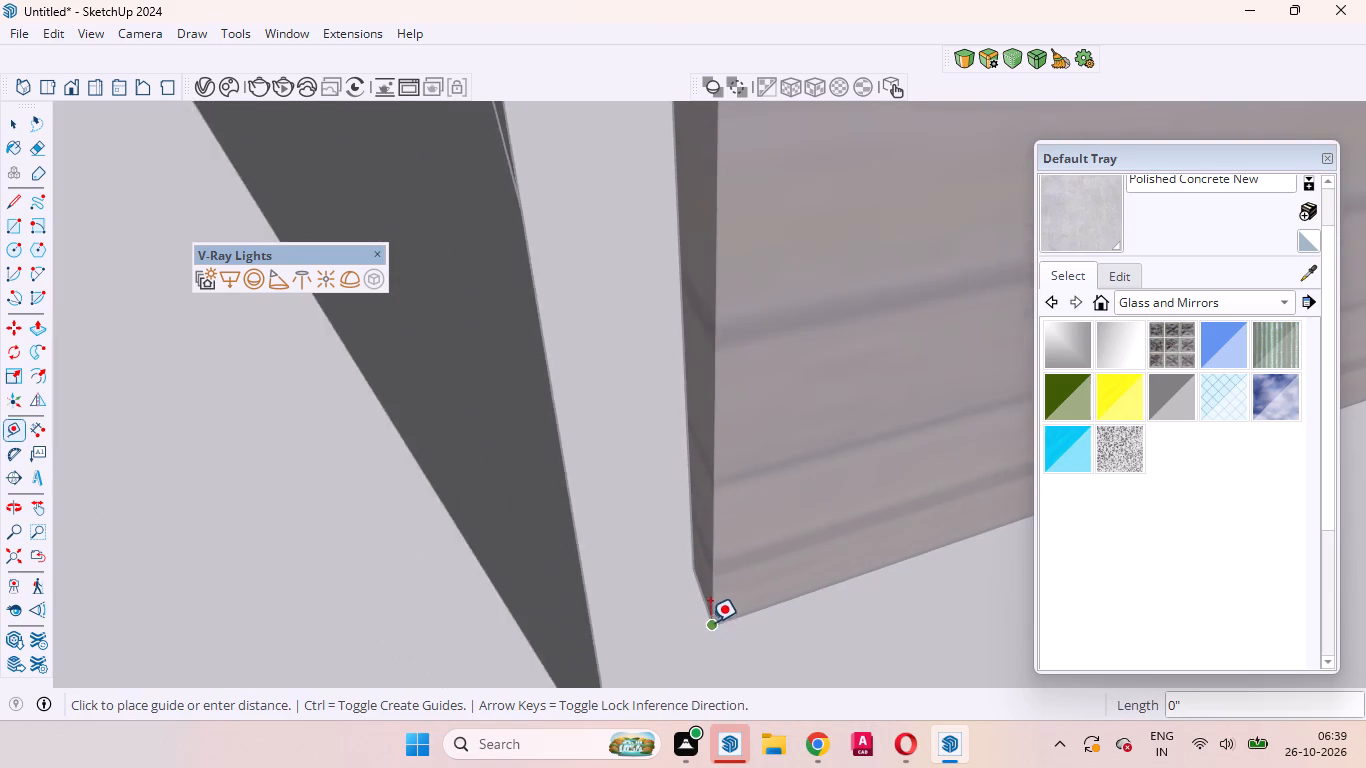
{"action": "scroll", "coordinate": [710, 622], "scroll_direction": "down", "scroll_amount": 3}
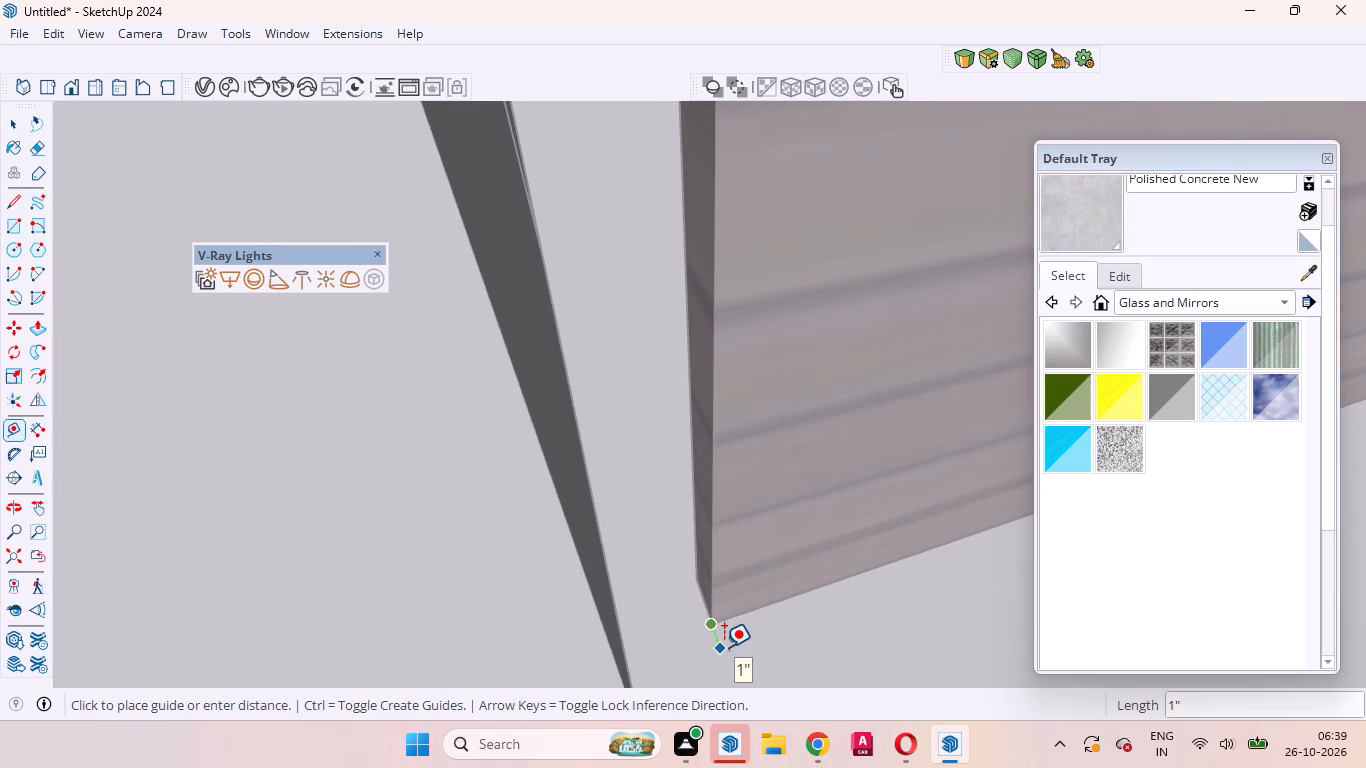
{"action": "left_click", "coordinate": [724, 647]}
{"action": "scroll", "coordinate": [661, 647], "scroll_direction": "down", "scroll_amount": 5}
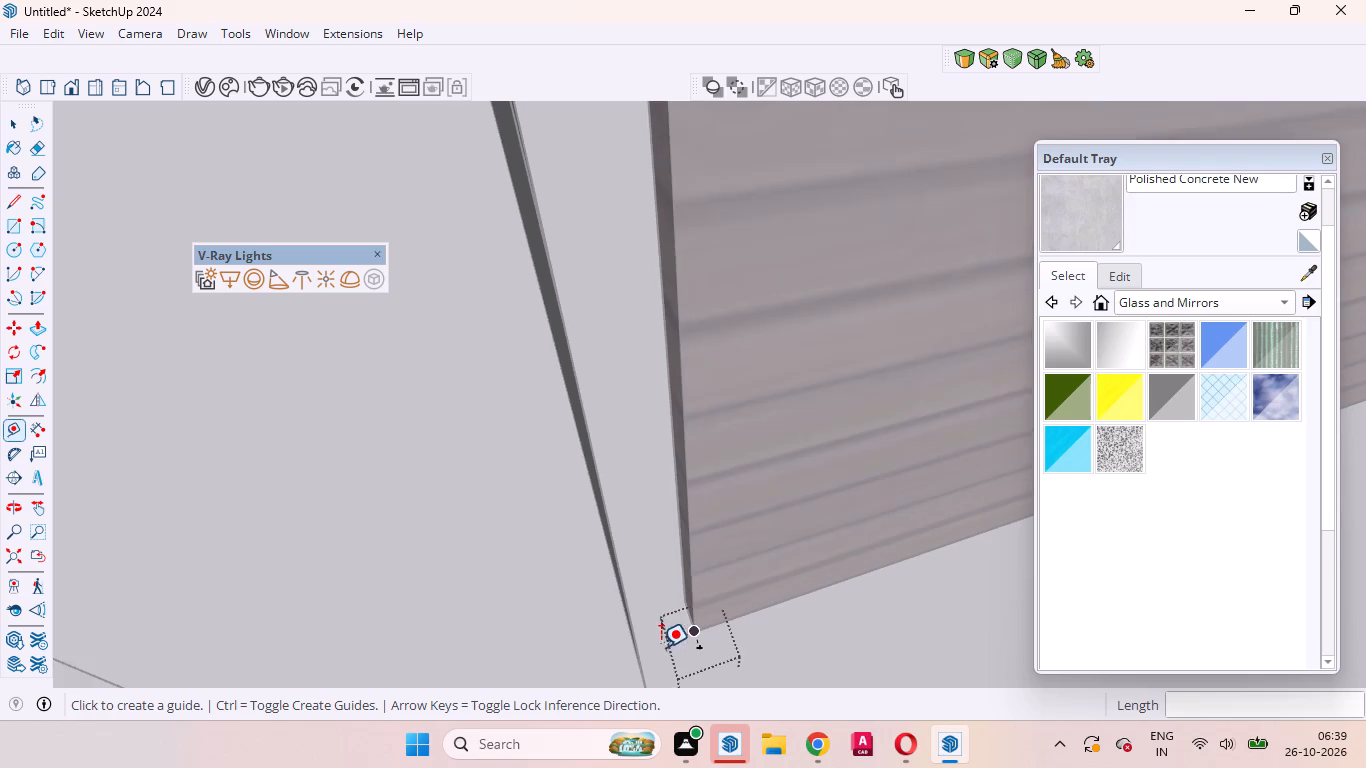
Place a guide 1" from the gate's bottom back corner beside the boundary wall.
{"action": "scroll", "coordinate": [660, 685], "scroll_direction": "up", "scroll_amount": 1}
{"action": "scroll", "coordinate": [655, 656], "scroll_direction": "down", "scroll_amount": 15}
{"action": "scroll", "coordinate": [642, 639], "scroll_direction": "up", "scroll_amount": 3}
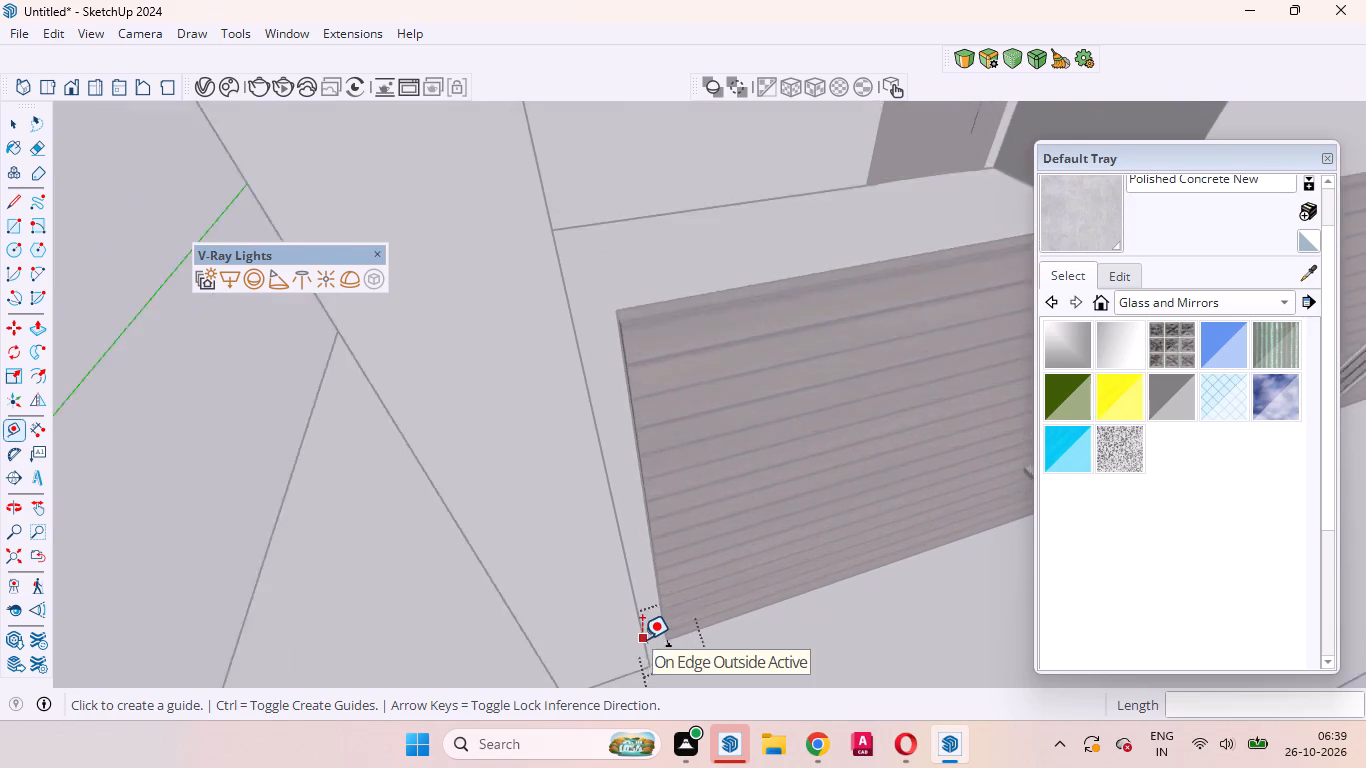
{"action": "scroll", "coordinate": [642, 639], "scroll_direction": "up", "scroll_amount": 7}
{"action": "scroll", "coordinate": [650, 637], "scroll_direction": "down", "scroll_amount": 12}
{"action": "scroll", "coordinate": [630, 603], "scroll_direction": "up", "scroll_amount": 14}
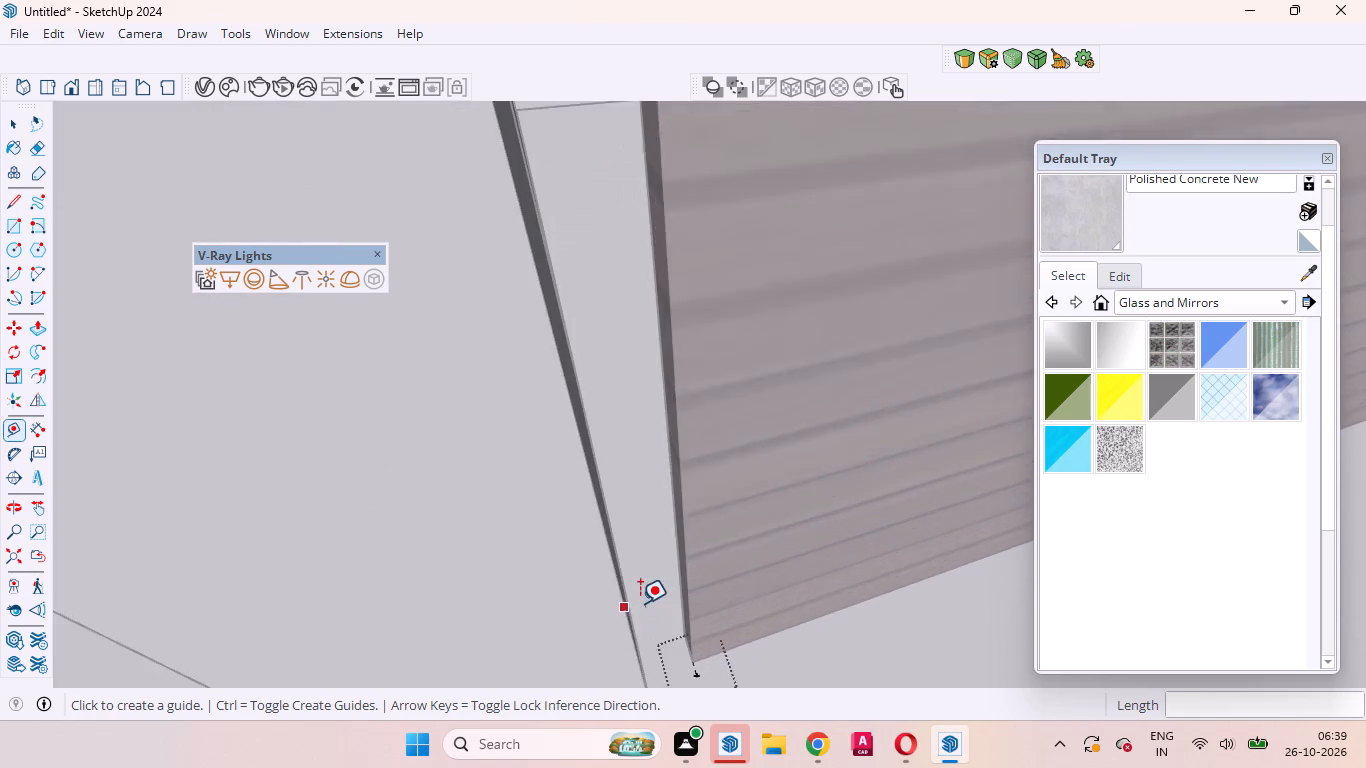
{"action": "scroll", "coordinate": [640, 603], "scroll_direction": "up", "scroll_amount": 2}
{"action": "left_click", "coordinate": [705, 652]}
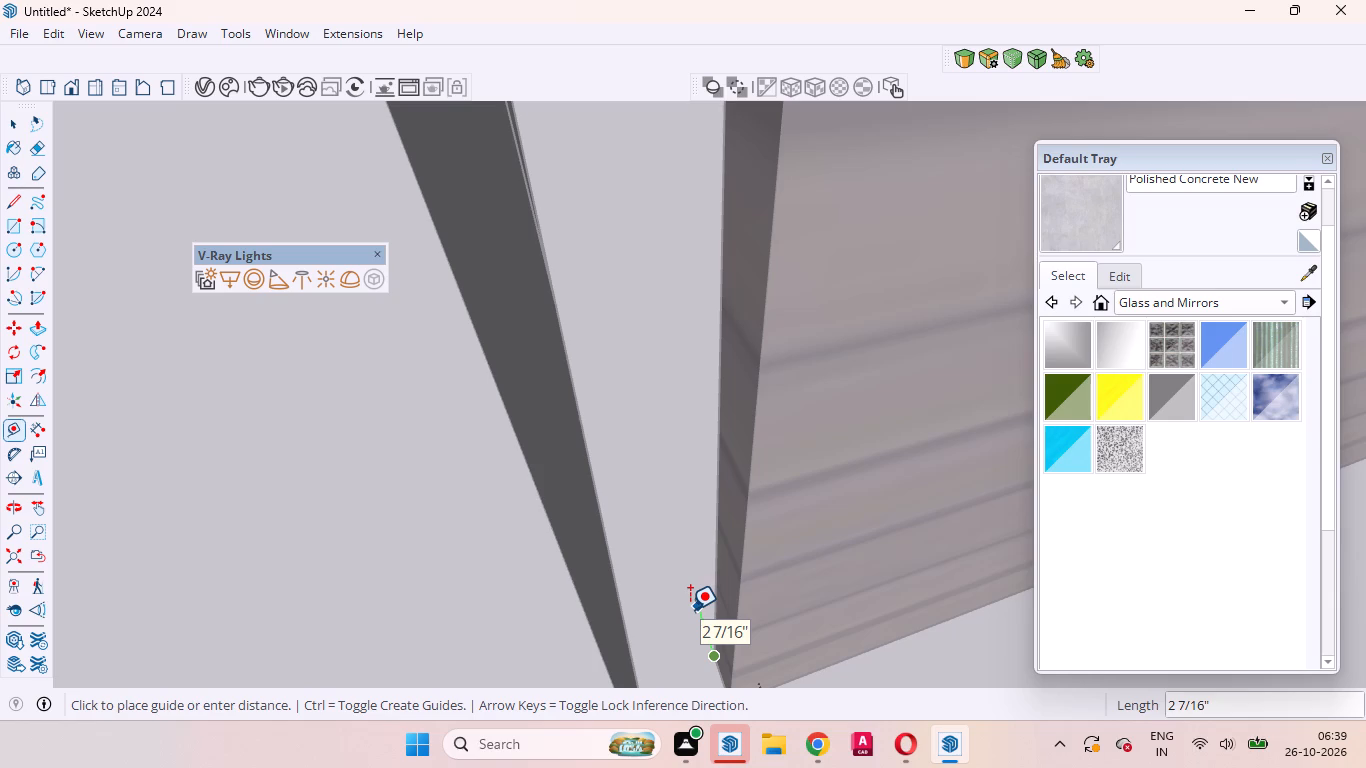
{"action": "key", "text": "1"}
{"action": "key", "text": "Return"}
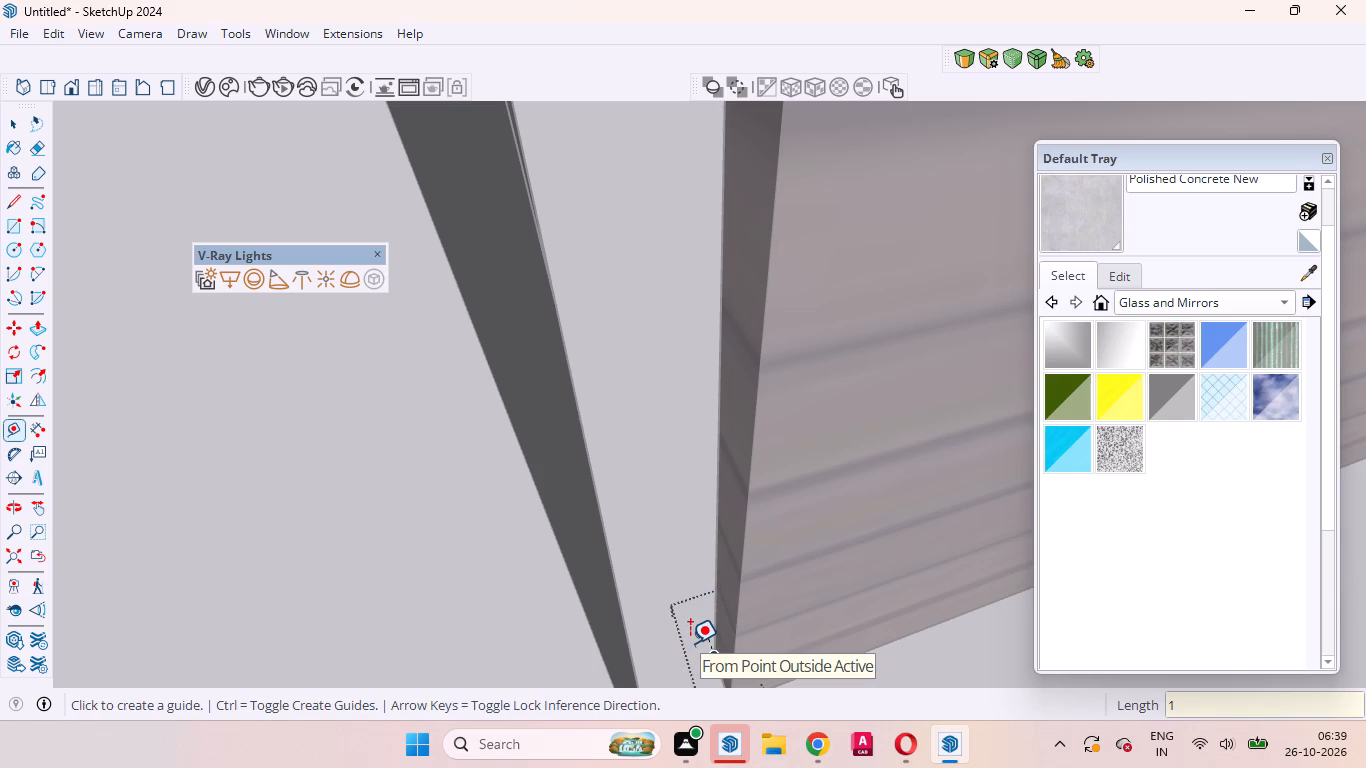
Place a guide from the gate's bottom back corner across to the boundary wall's edge, about 3 9/16" away.
{"action": "left_click", "coordinate": [701, 633]}
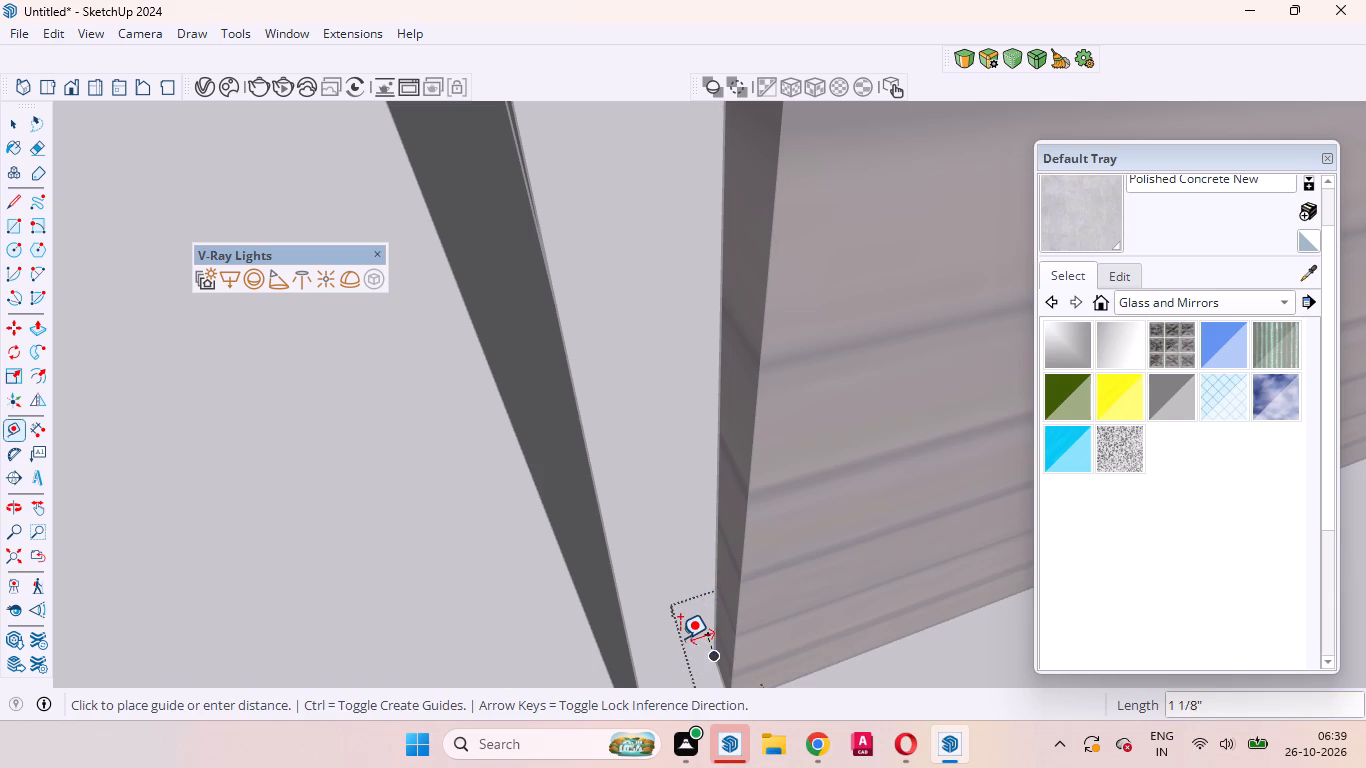
{"action": "left_click", "coordinate": [631, 655]}
{"action": "scroll", "coordinate": [650, 631], "scroll_direction": "down", "scroll_amount": 13}
{"action": "scroll", "coordinate": [682, 639], "scroll_direction": "up", "scroll_amount": 2}
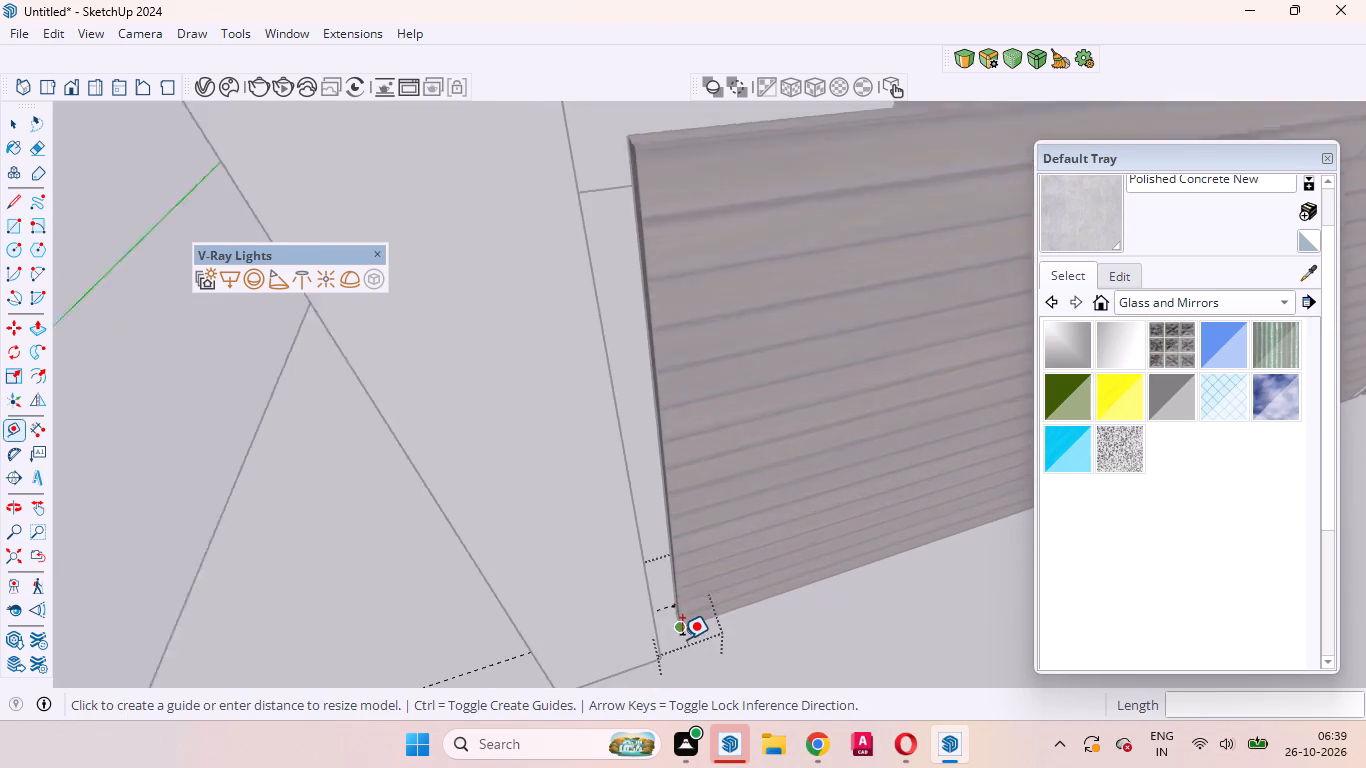
{"action": "scroll", "coordinate": [682, 639], "scroll_direction": "up", "scroll_amount": 10}
{"action": "key", "text": "space"}
Close the group holding the guides and create a new empty group opened for editing.
{"action": "scroll", "coordinate": [692, 633], "scroll_direction": "down", "scroll_amount": 20}
{"action": "scroll", "coordinate": [692, 633], "scroll_direction": "down", "scroll_amount": 12}
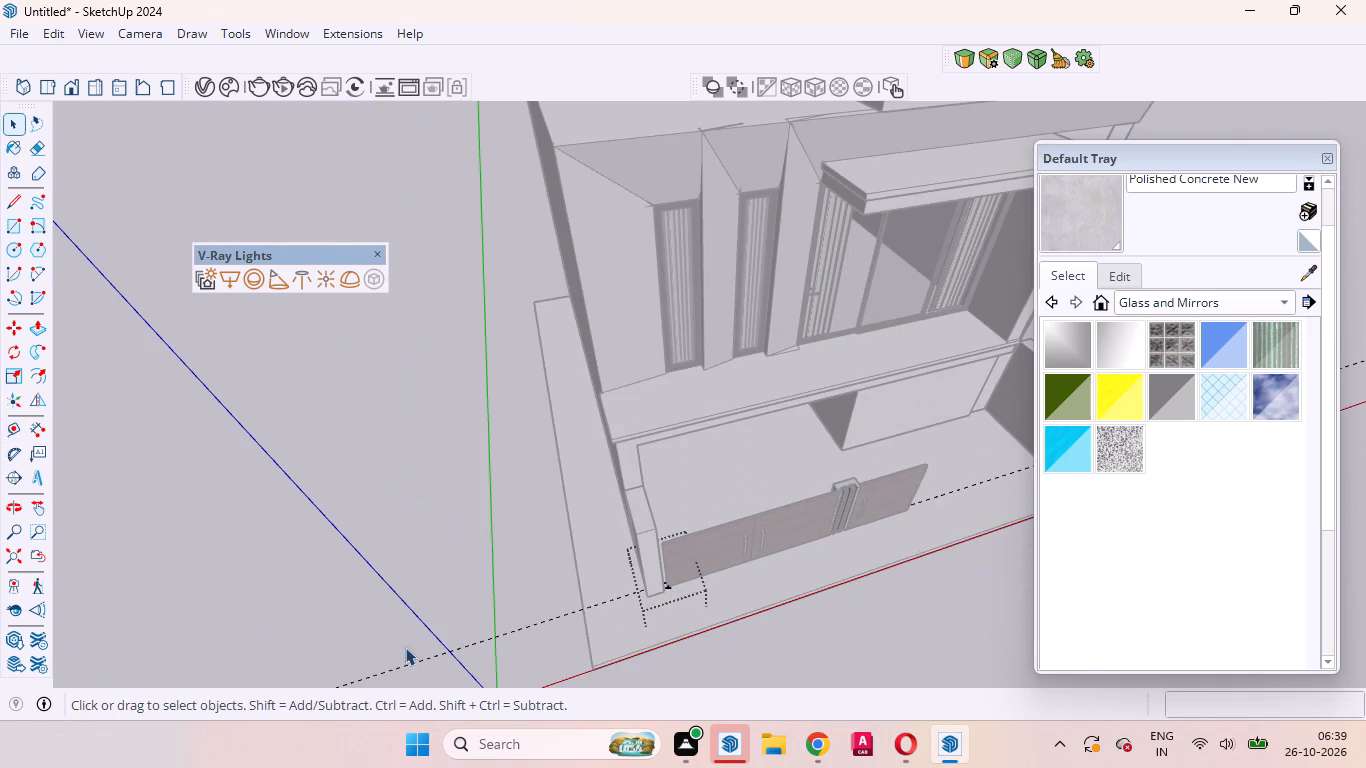
{"action": "left_click", "coordinate": [444, 594]}
{"action": "right_click", "coordinate": [444, 594]}
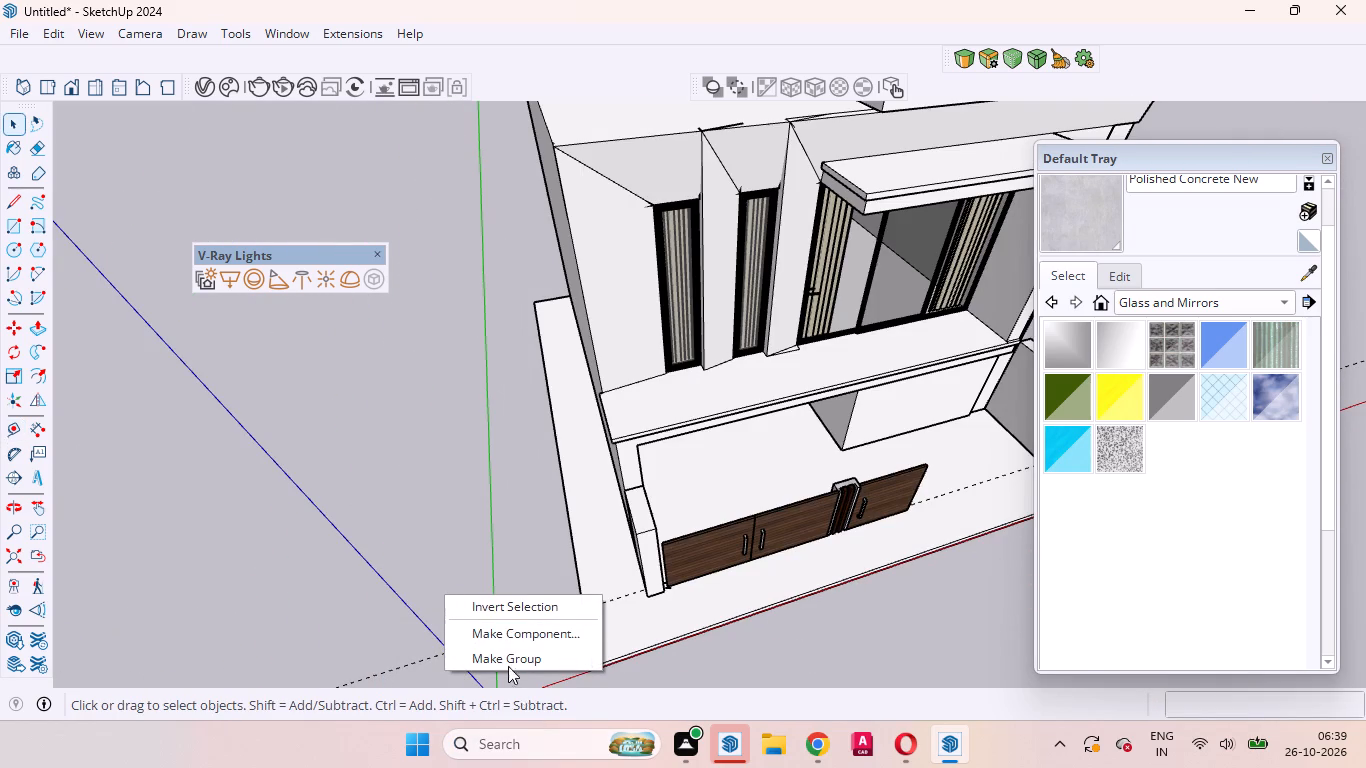
{"action": "left_click", "coordinate": [504, 655]}
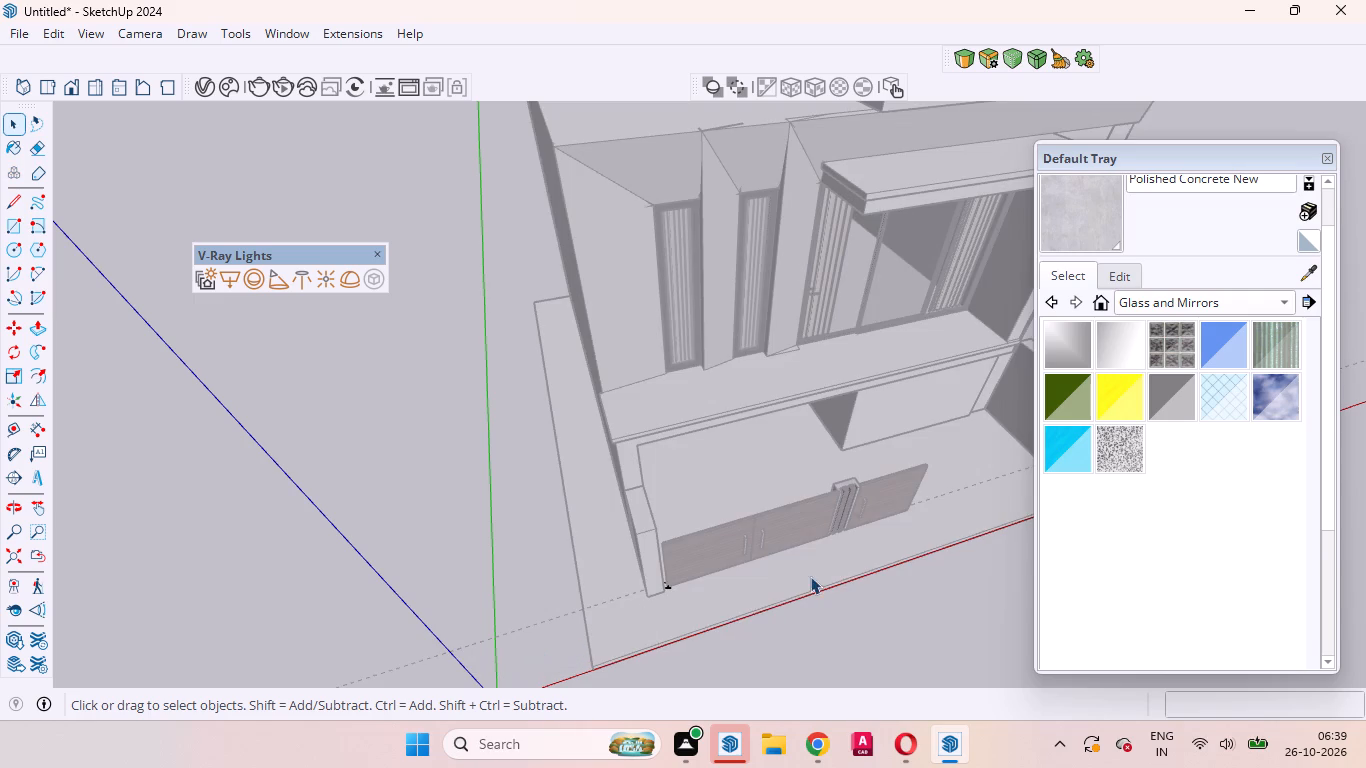
Draw a rectangle about 3 9/16" by 4" filling the gap between the two guide ends and the boundary wall.
{"action": "scroll", "coordinate": [765, 577], "scroll_direction": "up", "scroll_amount": 20}
{"action": "scroll", "coordinate": [765, 577], "scroll_direction": "up", "scroll_amount": 6}
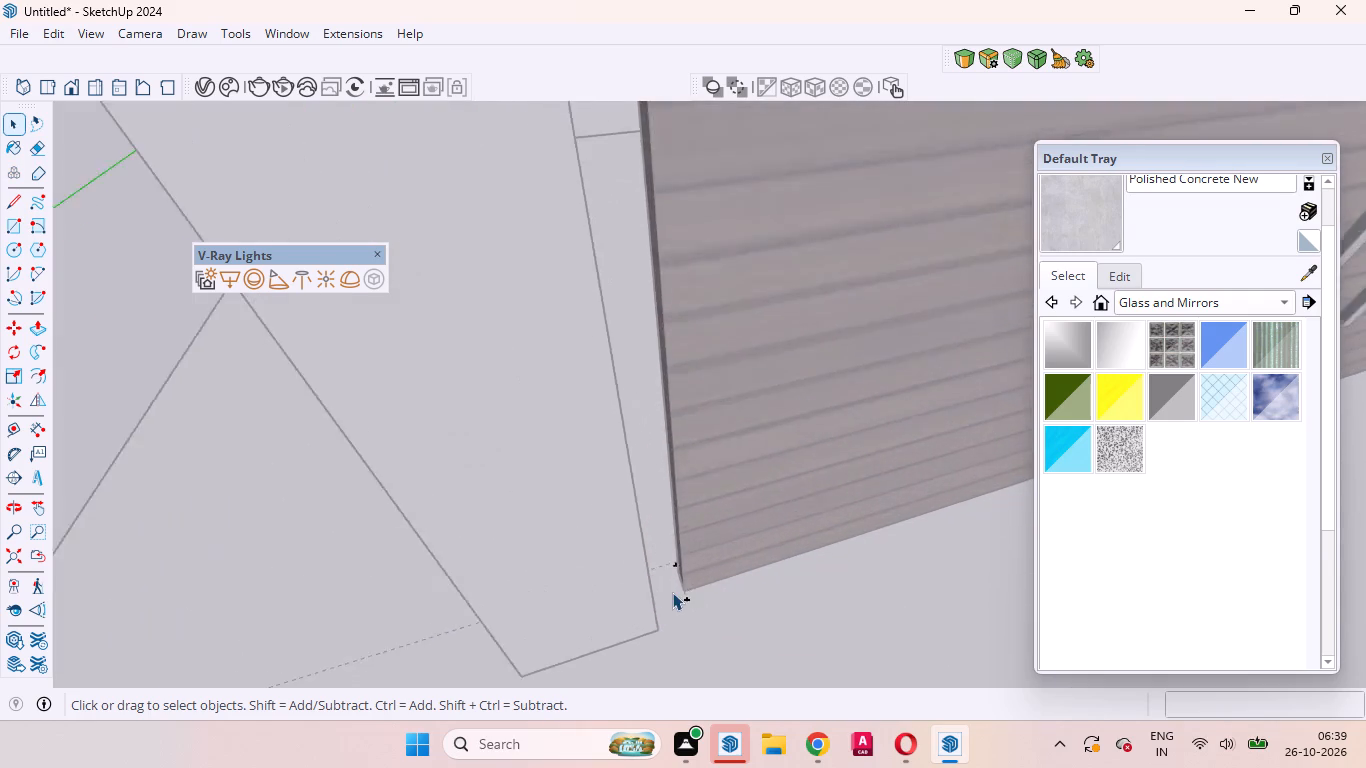
{"action": "scroll", "coordinate": [672, 592], "scroll_direction": "up", "scroll_amount": 17}
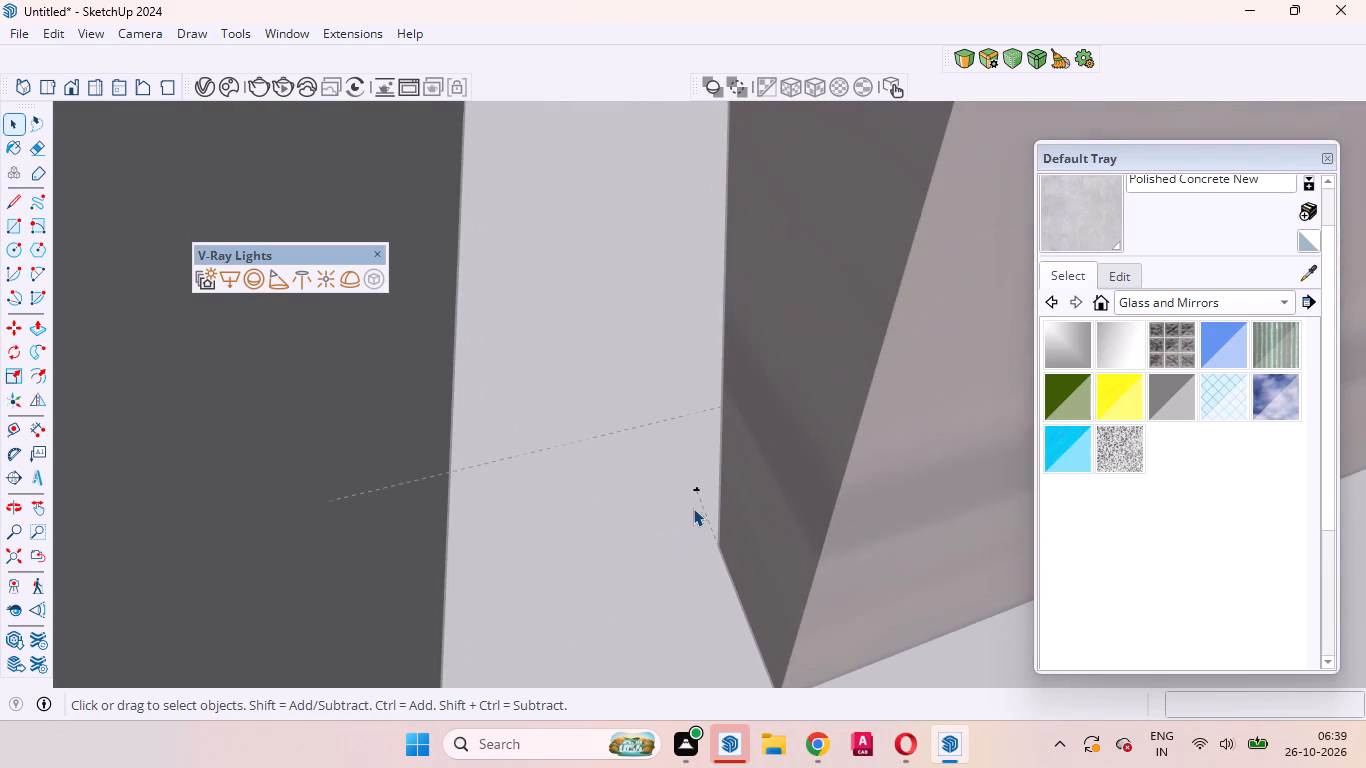
{"action": "scroll", "coordinate": [675, 540], "scroll_direction": "down", "scroll_amount": 9}
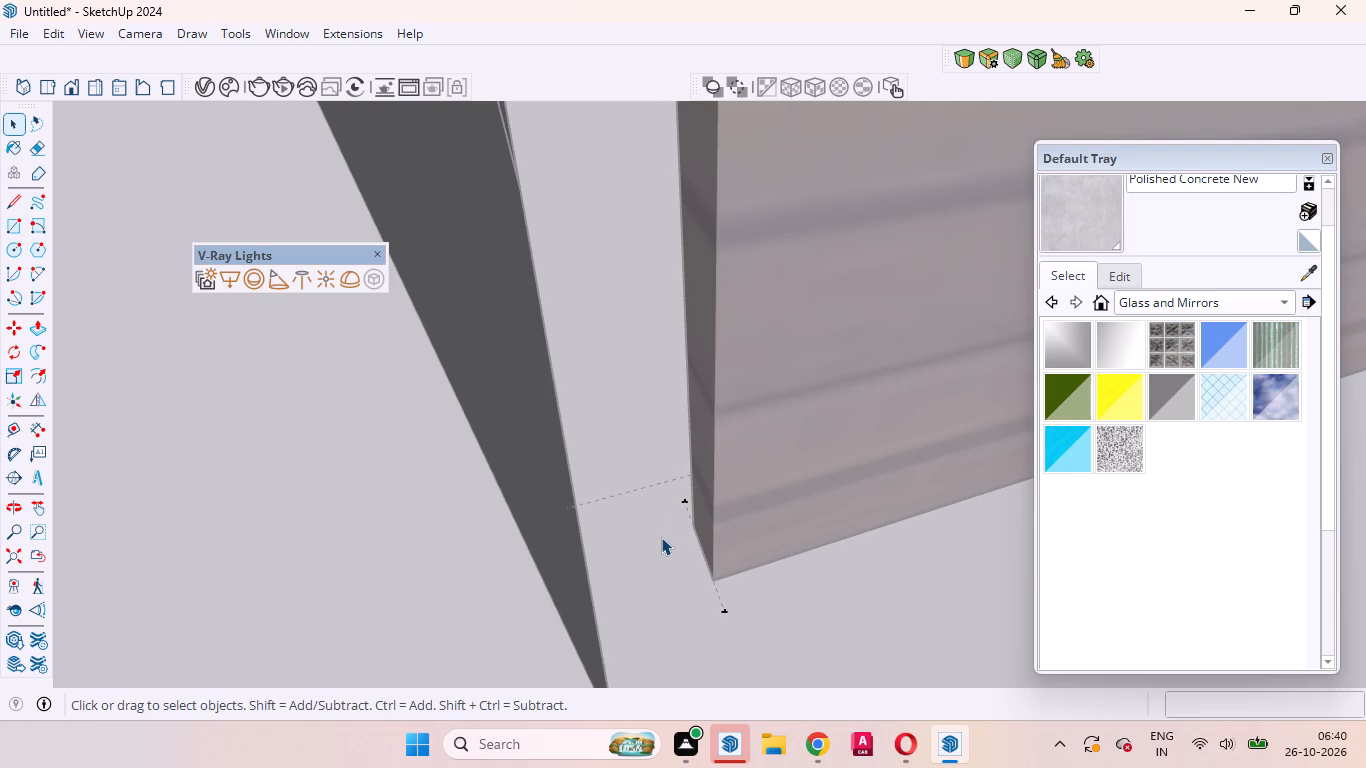
{"action": "key", "text": "r"}
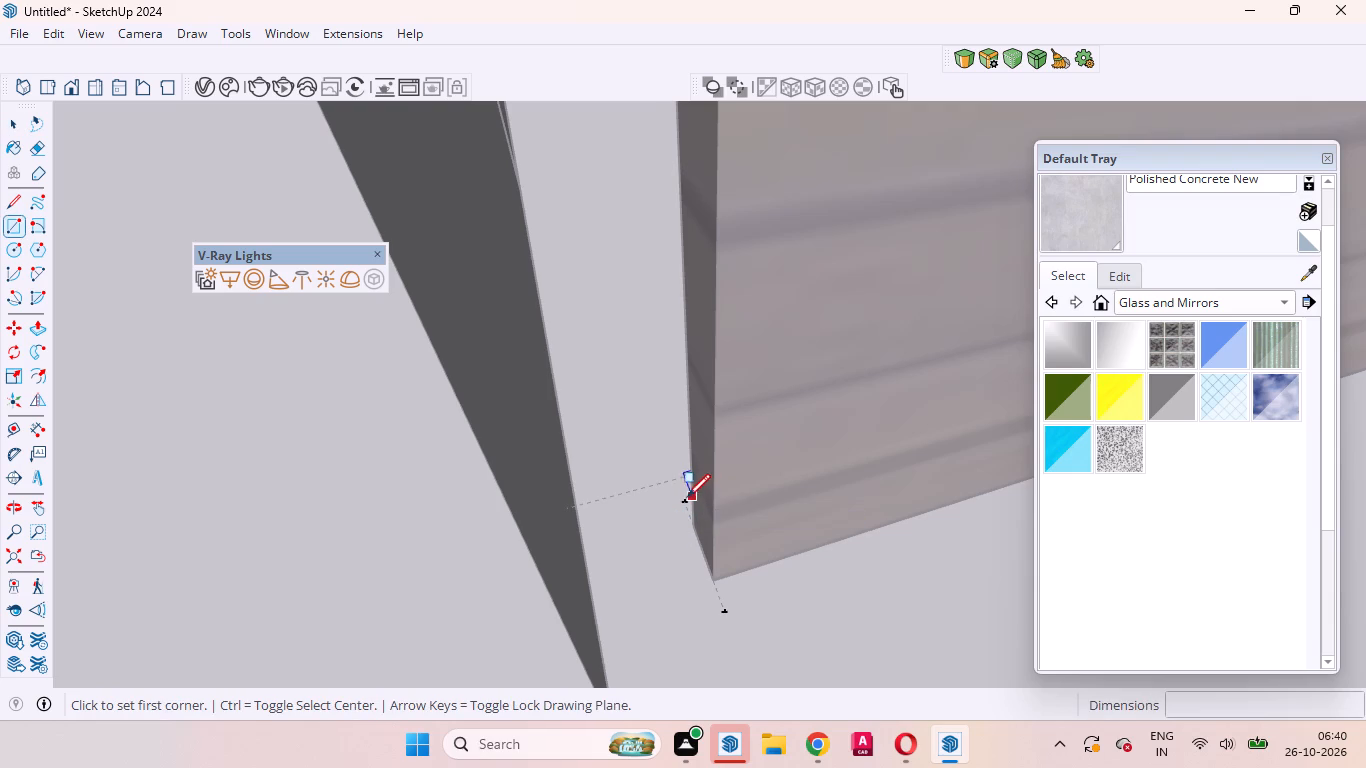
{"action": "left_click", "coordinate": [684, 500]}
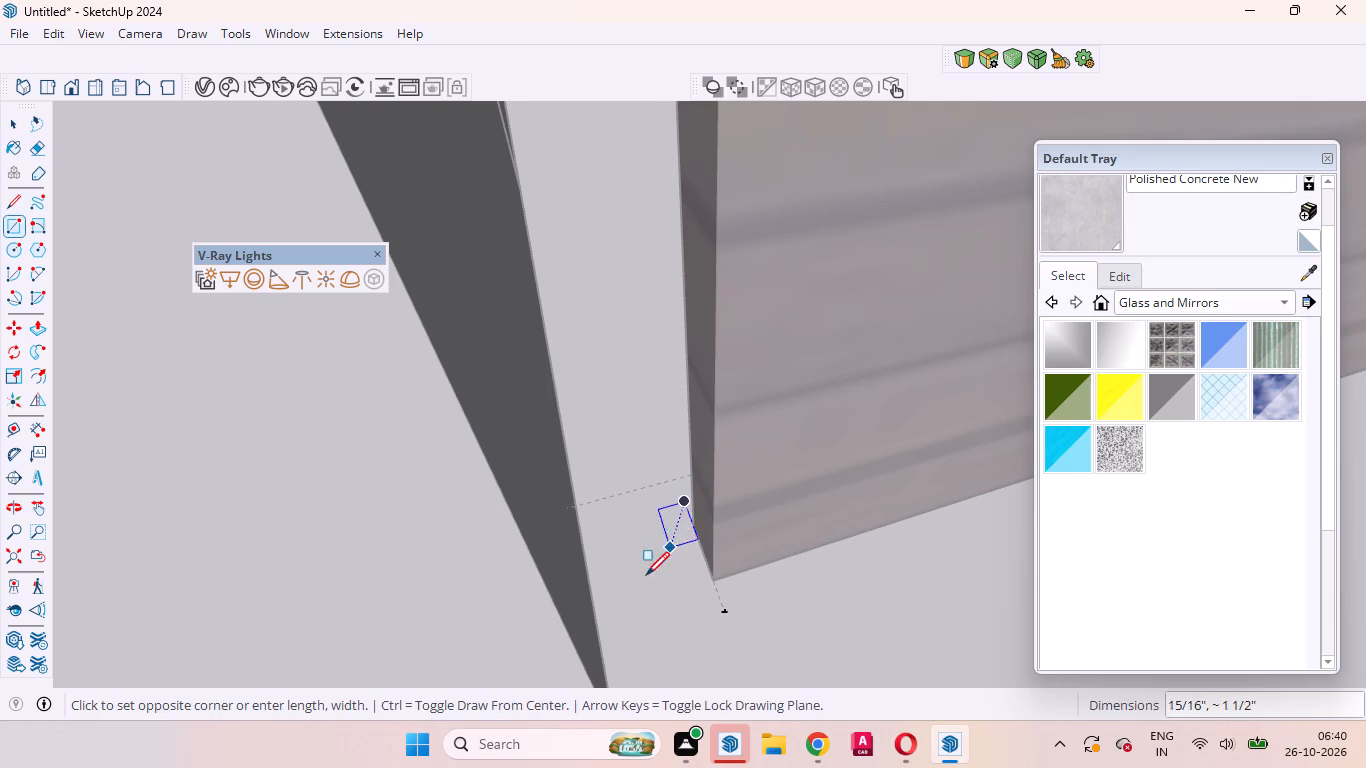
{"action": "scroll", "coordinate": [639, 582], "scroll_direction": "down", "scroll_amount": 8}
{"action": "scroll", "coordinate": [632, 614], "scroll_direction": "up", "scroll_amount": 9}
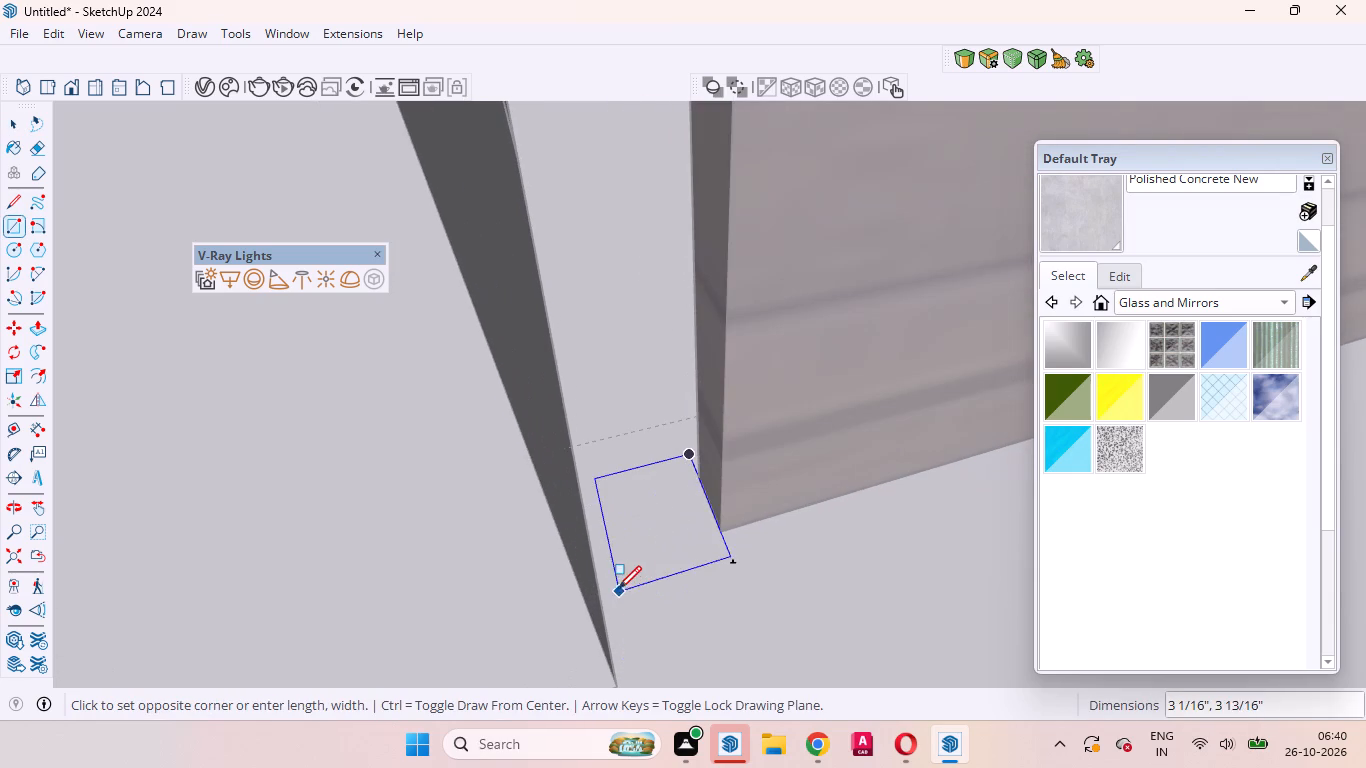
{"action": "scroll", "coordinate": [603, 604], "scroll_direction": "up", "scroll_amount": 3}
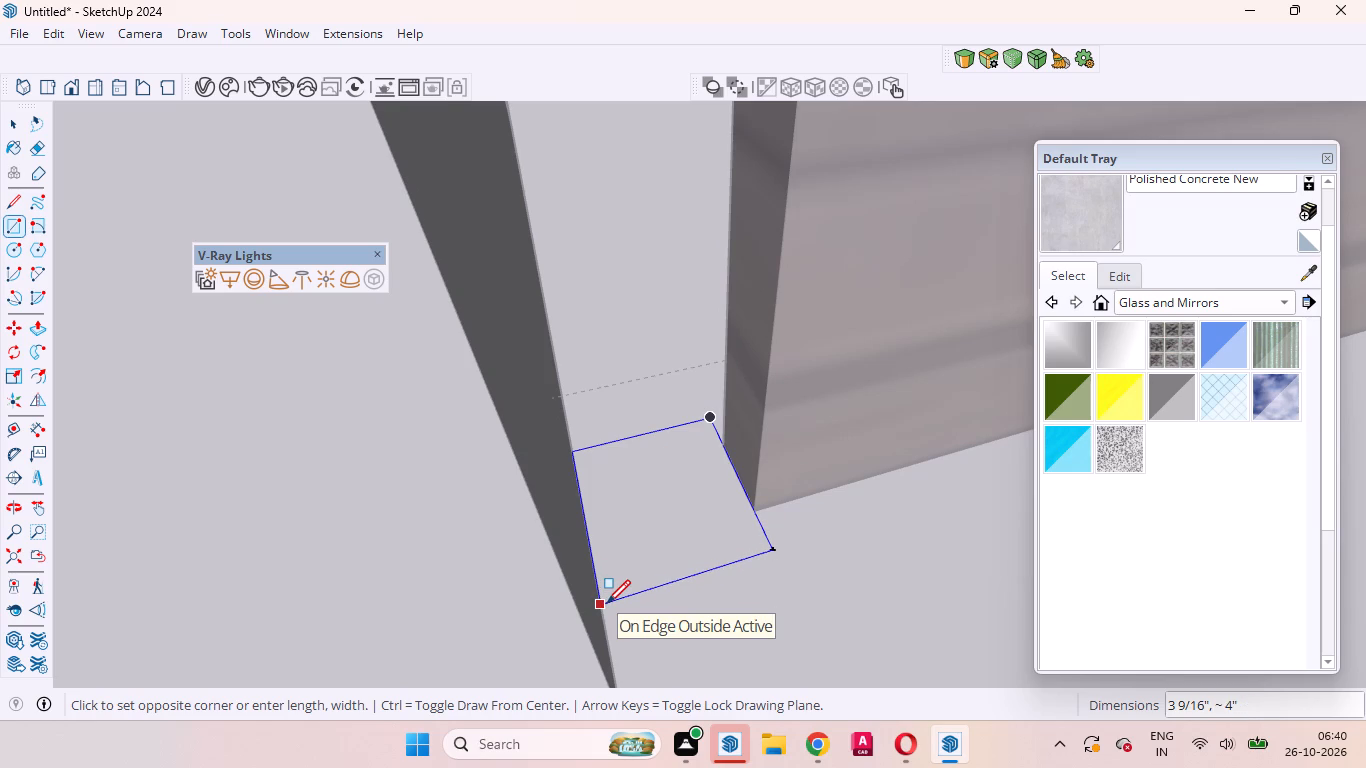
{"action": "left_click", "coordinate": [607, 603]}
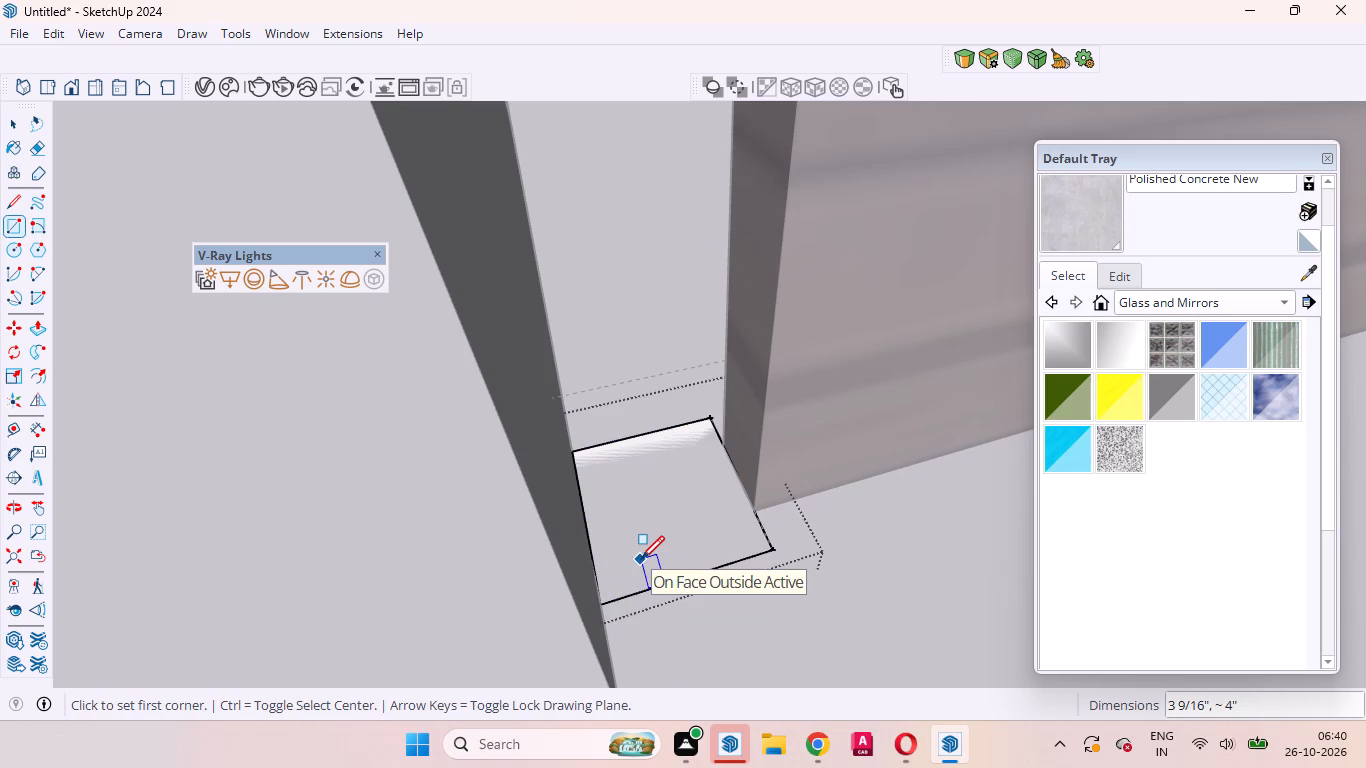
Extrude the rectangle about 5' 1" upward into a post level with the top of the gate.
{"action": "key", "text": "p"}
{"action": "left_click", "coordinate": [641, 559]}
{"action": "scroll", "coordinate": [633, 528], "scroll_direction": "down", "scroll_amount": 1}
{"action": "scroll", "coordinate": [633, 528], "scroll_direction": "up", "scroll_amount": 1}
{"action": "scroll", "coordinate": [633, 528], "scroll_direction": "down", "scroll_amount": 9}
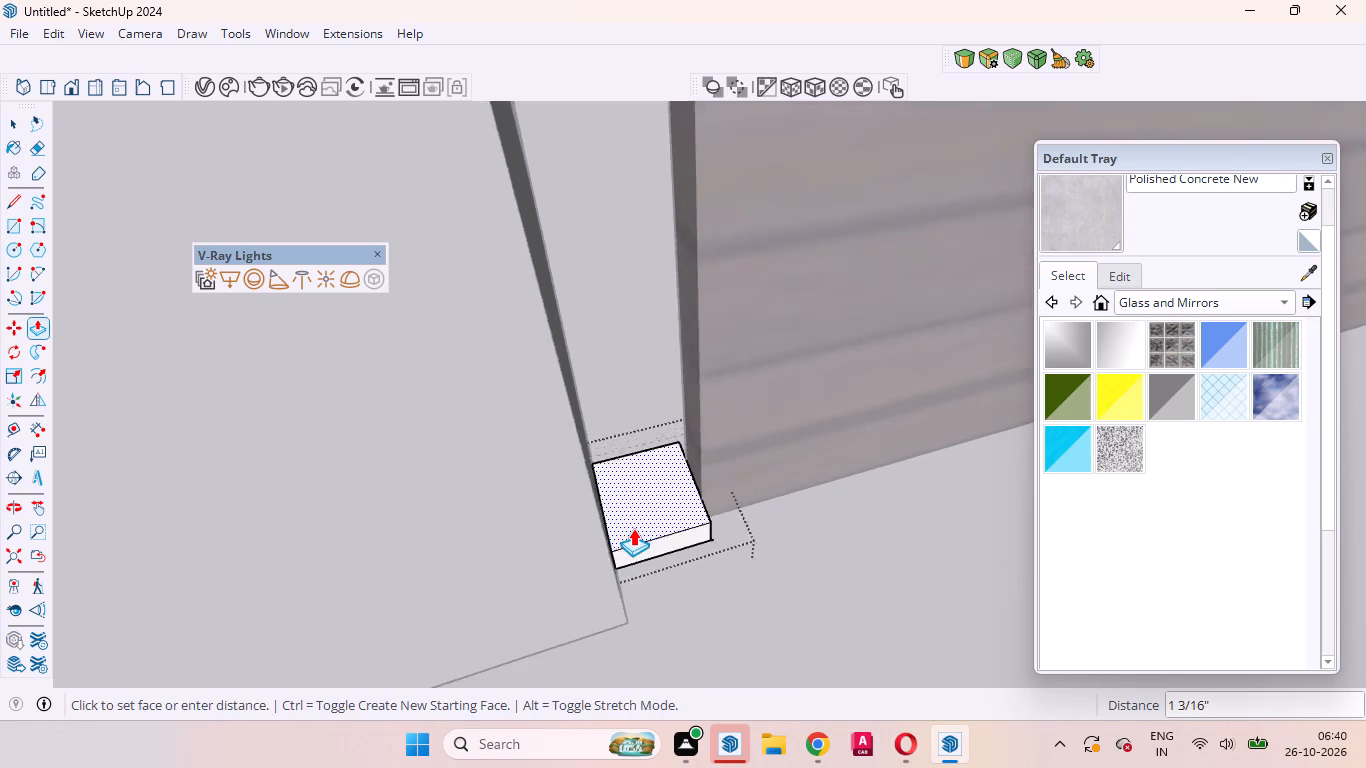
{"action": "scroll", "coordinate": [633, 528], "scroll_direction": "down", "scroll_amount": 20}
{"action": "scroll", "coordinate": [633, 528], "scroll_direction": "down", "scroll_amount": 3}
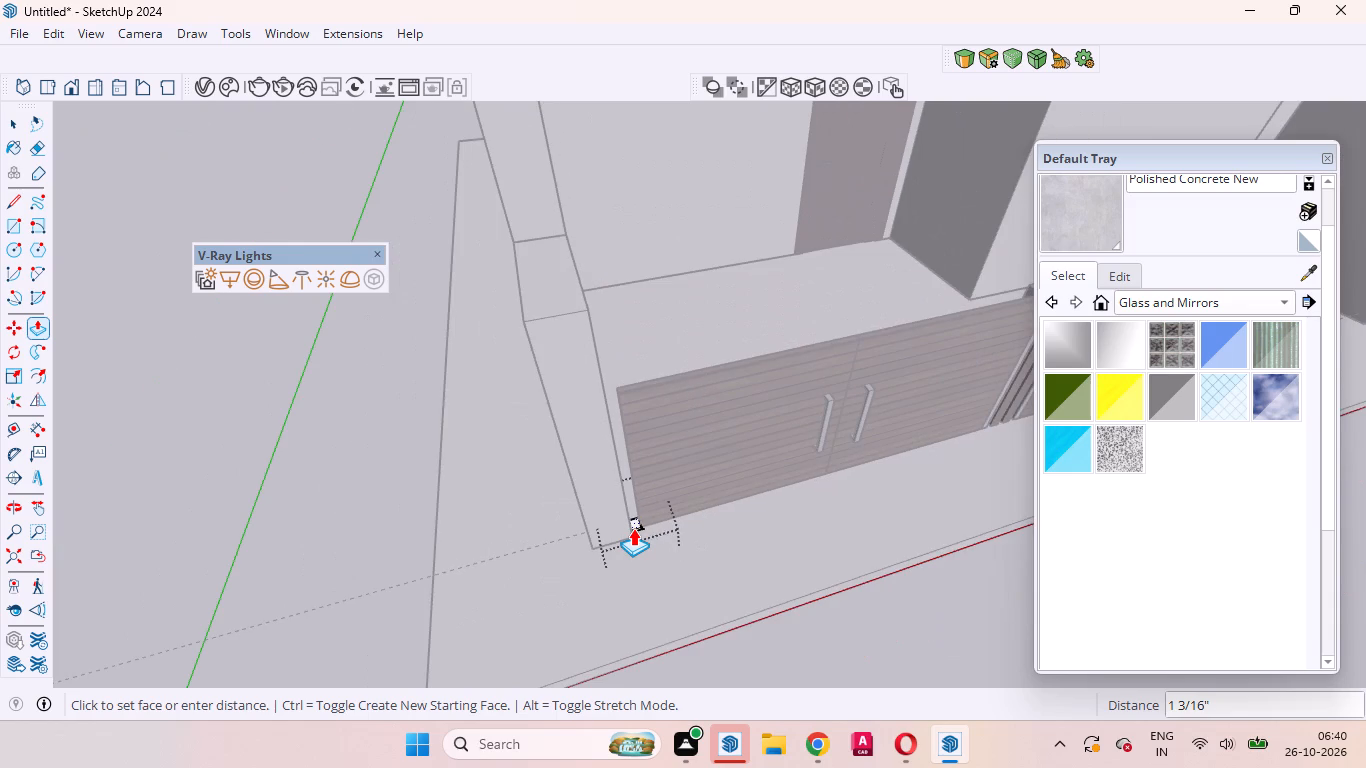
{"action": "scroll", "coordinate": [633, 528], "scroll_direction": "up", "scroll_amount": 2}
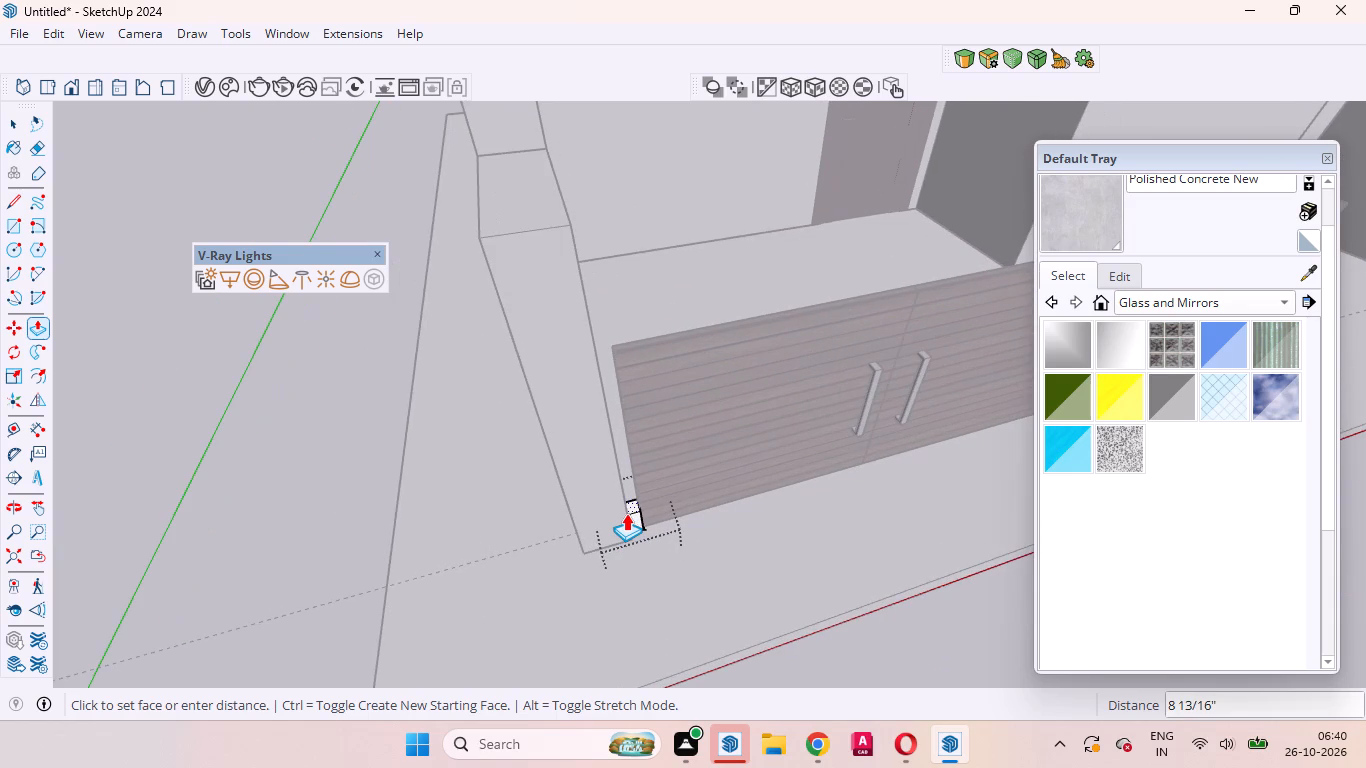
{"action": "left_click", "coordinate": [634, 348]}
Raise the post's top face above the gate by about 2 3/16" and another 1 5/16".
{"action": "scroll", "coordinate": [606, 338], "scroll_direction": "up", "scroll_amount": 5, "text": "ctrl"}
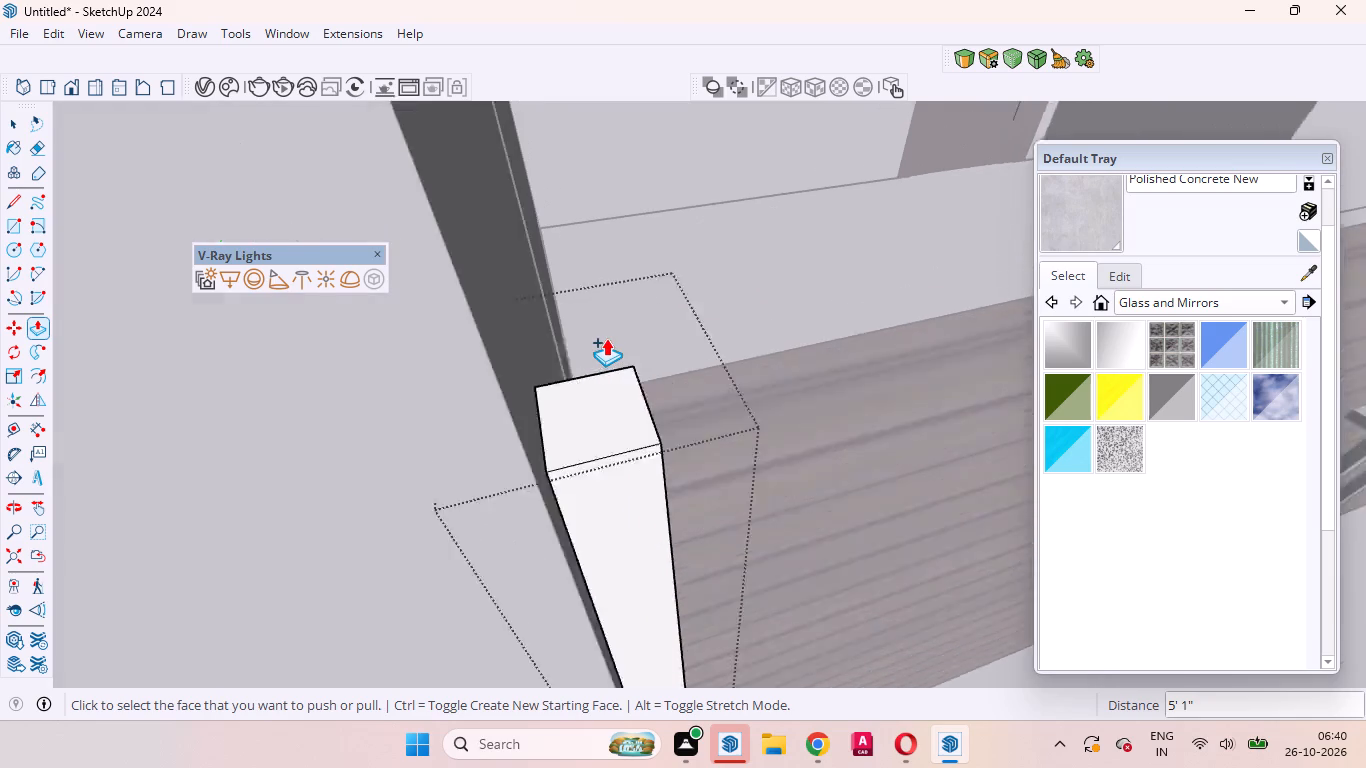
{"action": "scroll", "coordinate": [606, 338], "scroll_direction": "up", "scroll_amount": 1, "text": "ctrl"}
{"action": "scroll", "coordinate": [606, 338], "scroll_direction": "down", "scroll_amount": 2, "text": "ctrl"}
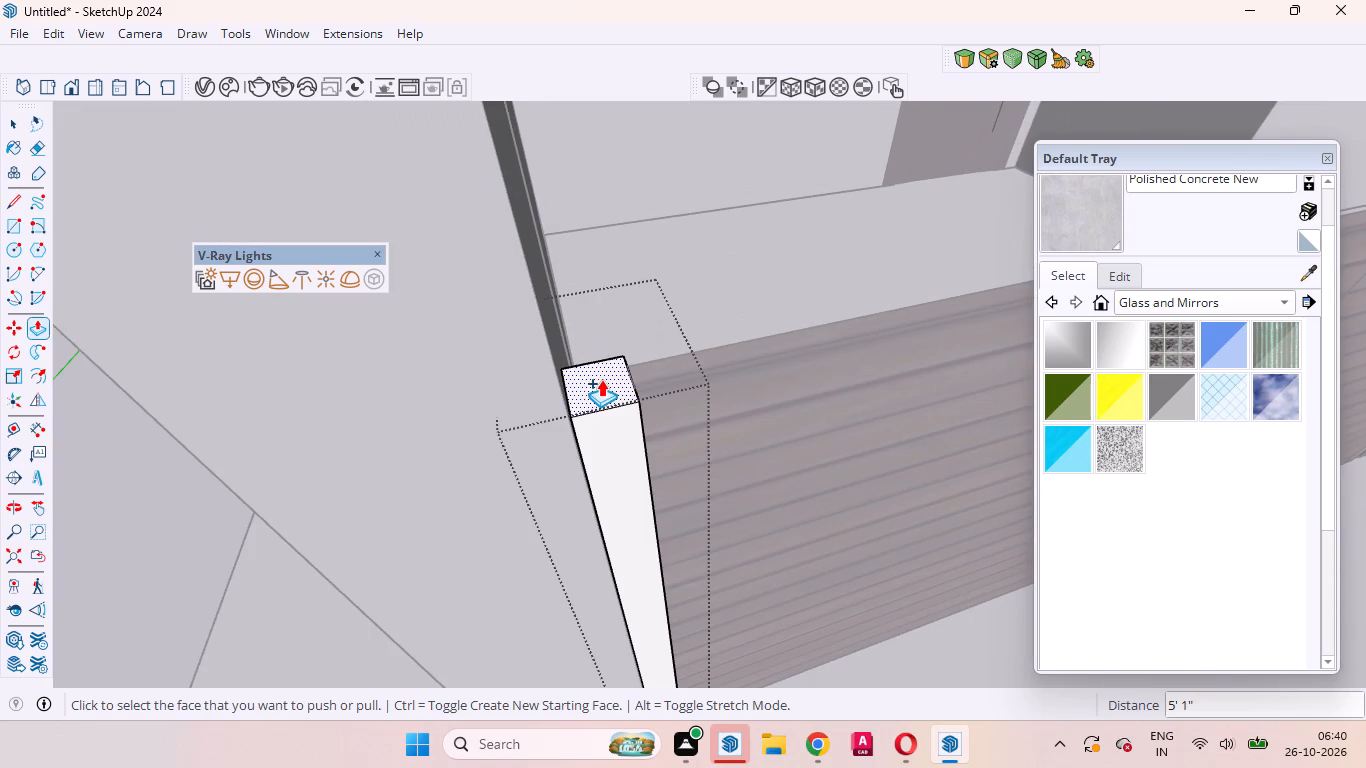
{"action": "left_click_drag", "start_coordinate": [601, 379], "coordinate": [596, 353]}
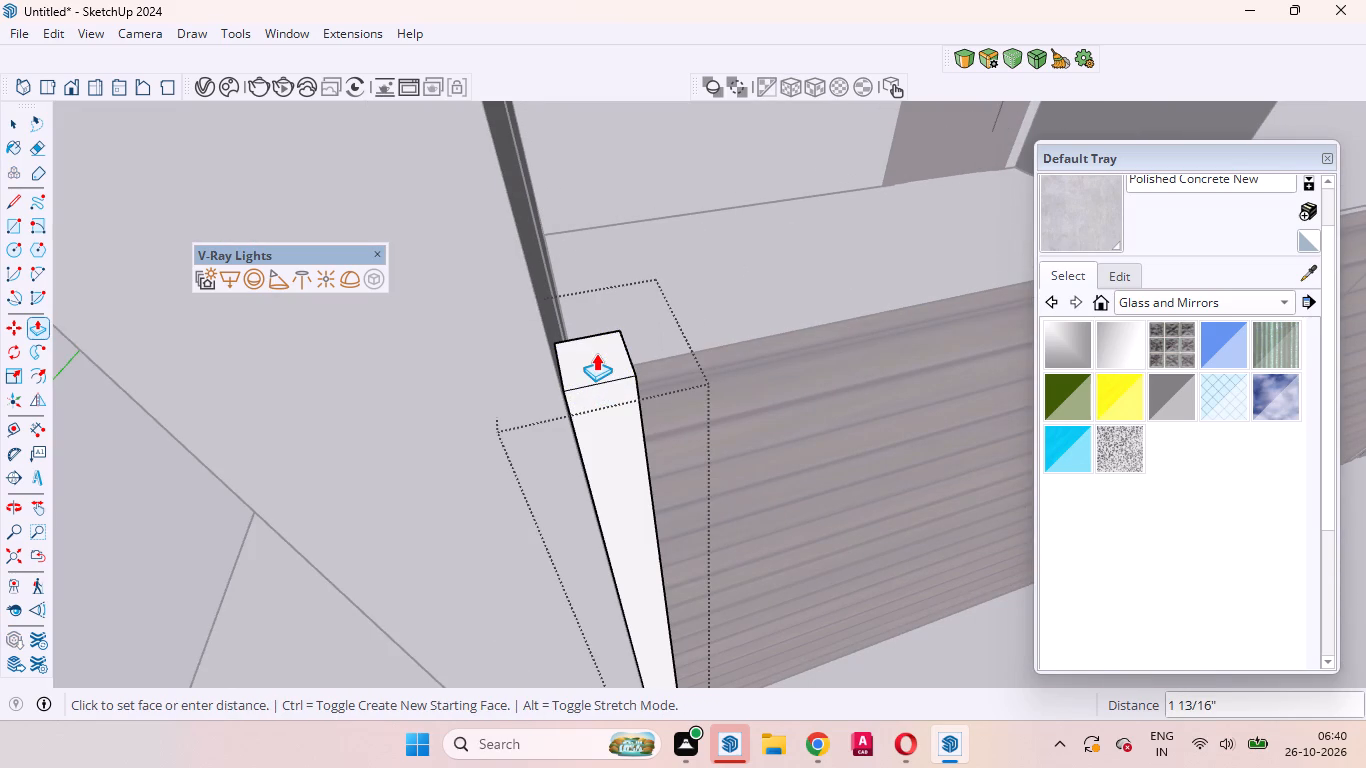
{"action": "left_click_drag", "start_coordinate": [596, 353], "coordinate": [589, 348]}
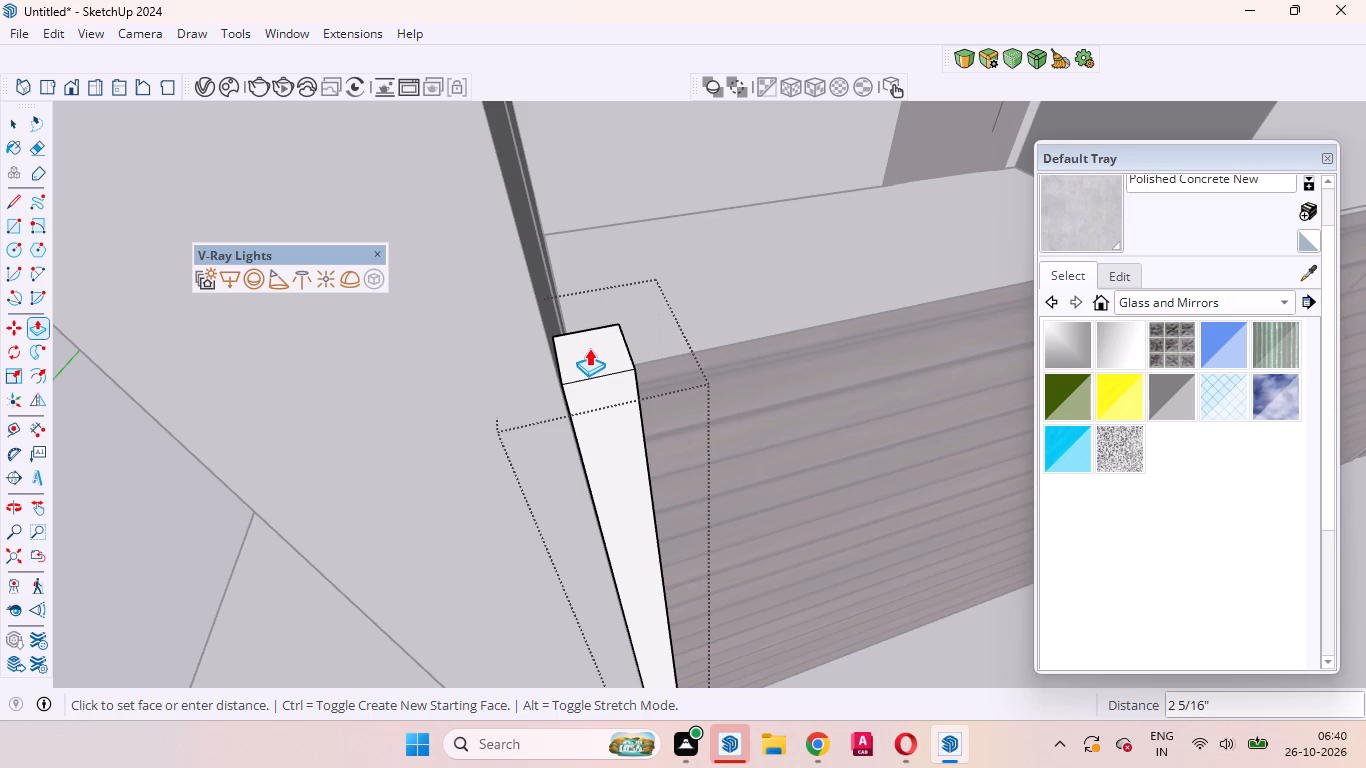
{"action": "left_click_drag", "start_coordinate": [589, 348], "coordinate": [590, 348]}
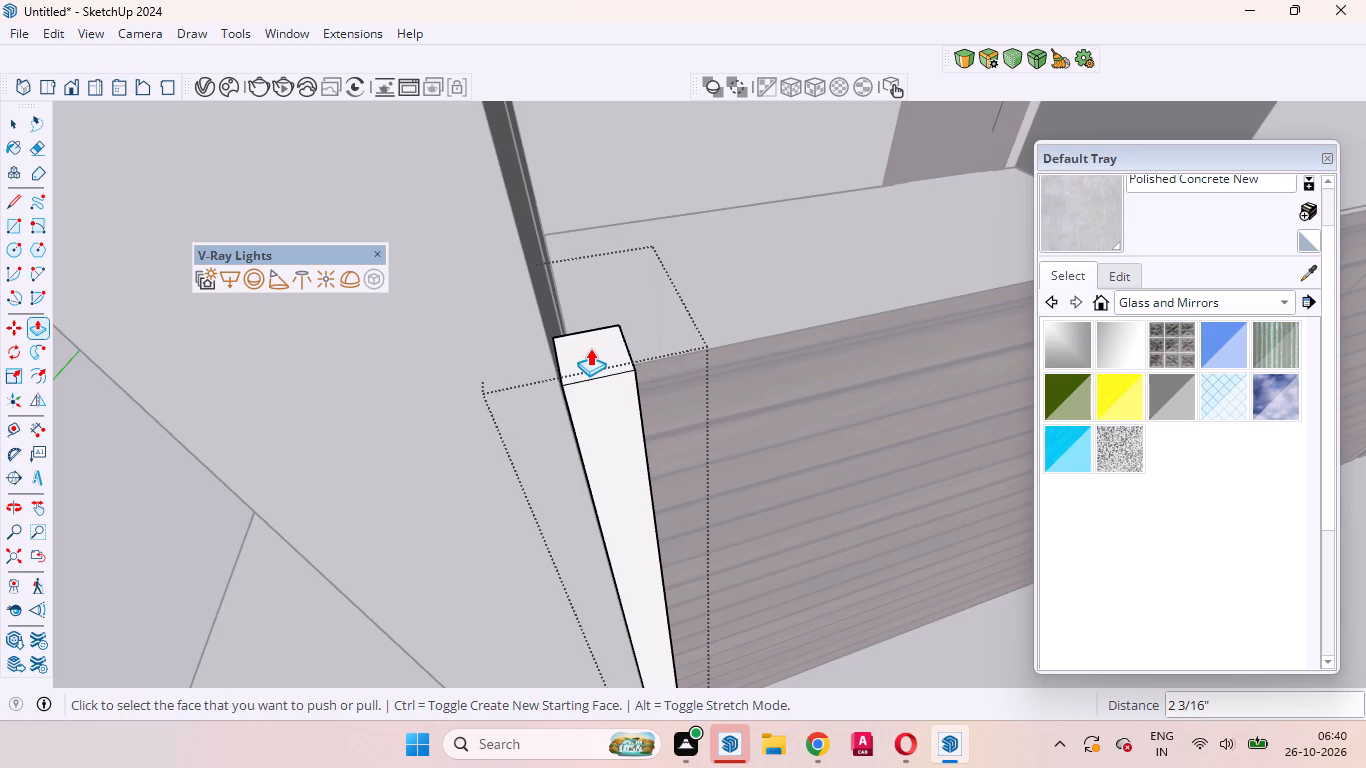
{"action": "left_click", "coordinate": [590, 348]}
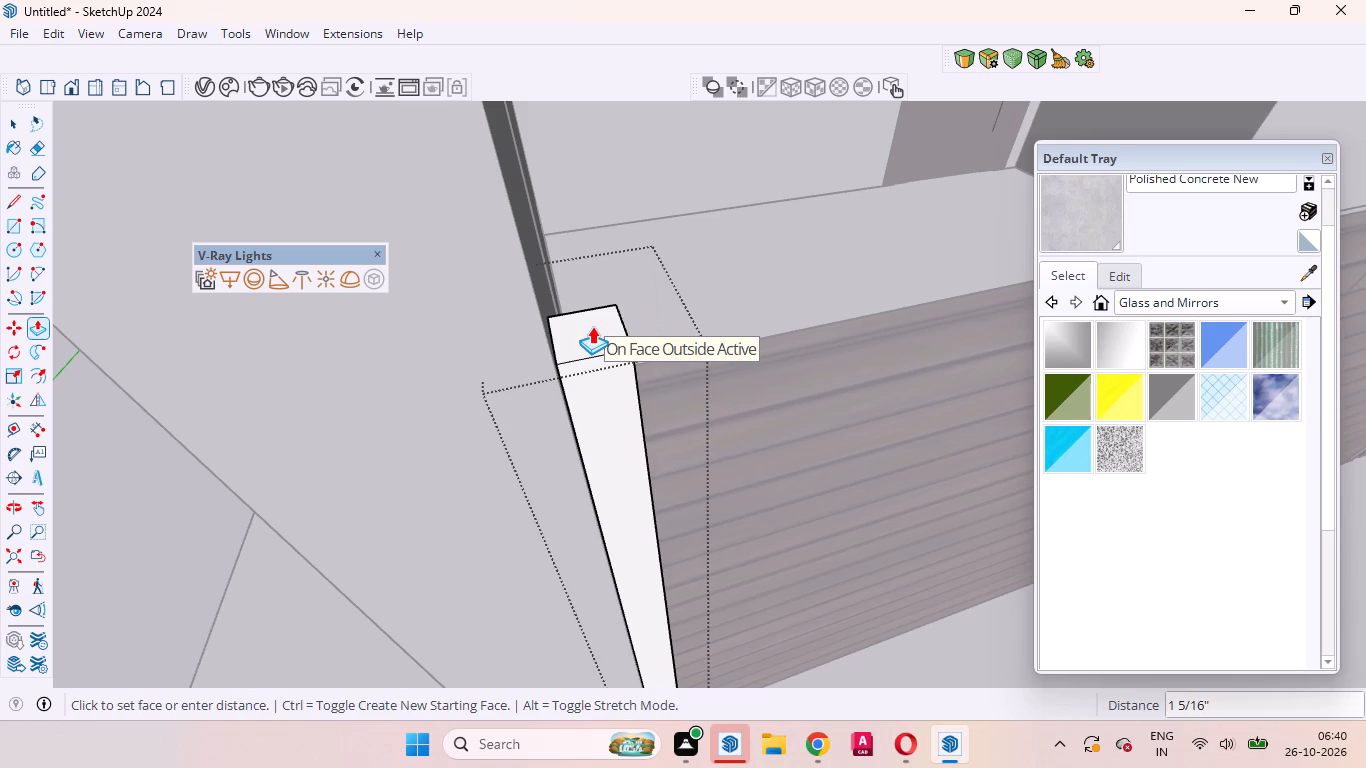
{"action": "left_click", "coordinate": [592, 326]}
{"action": "key", "text": "space"}
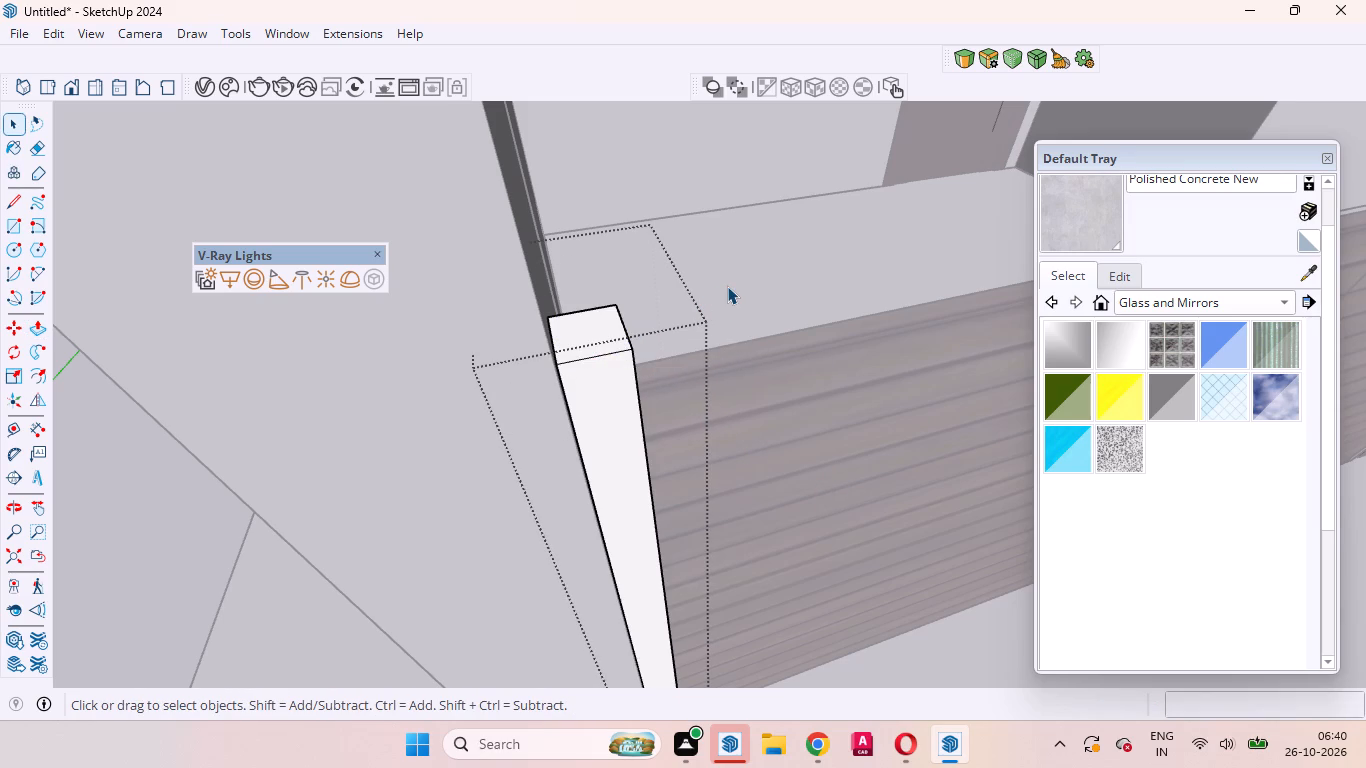
Lower the post's top face by about 1 3/4" using Push/Pull.
{"action": "scroll", "coordinate": [679, 307], "scroll_direction": "down", "scroll_amount": 4}
{"action": "middle_click_drag", "start_coordinate": [681, 395], "coordinate": [402, 360]}
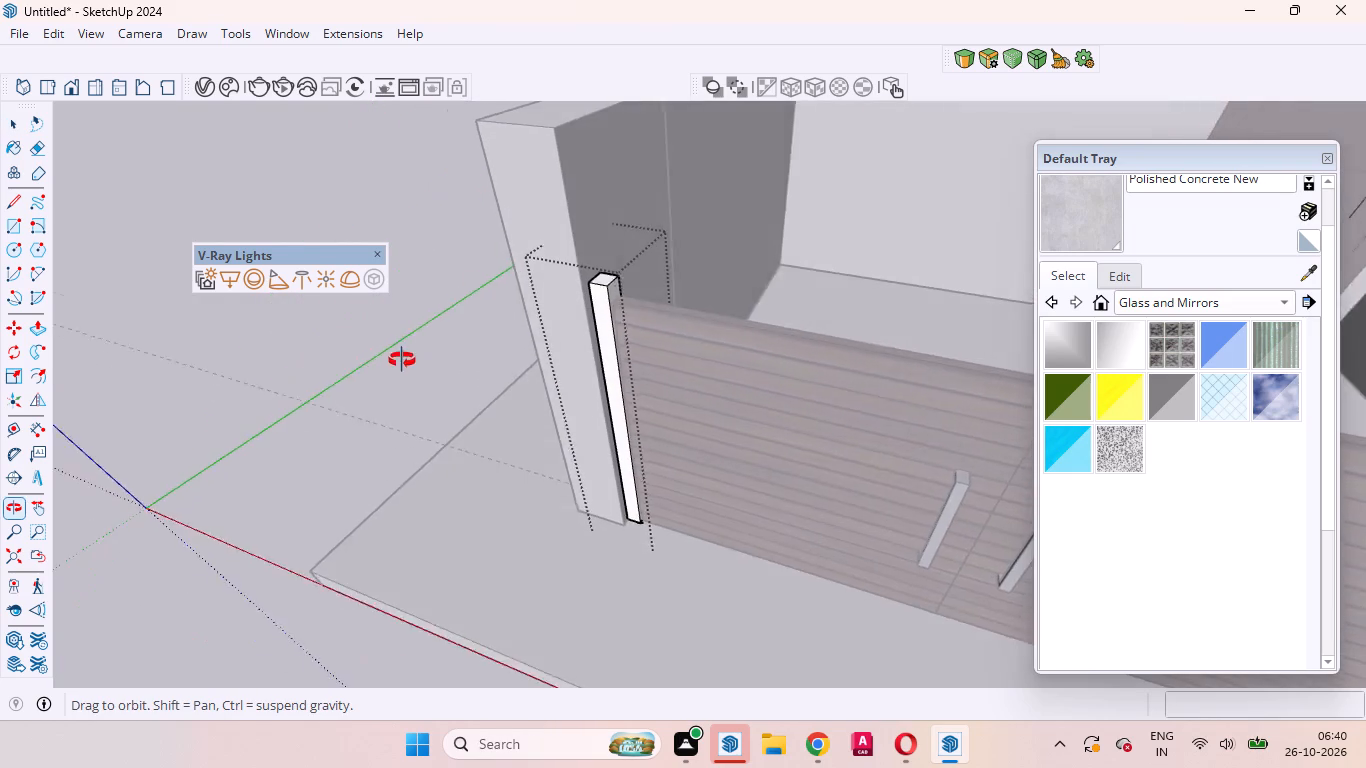
{"action": "middle_click_drag", "start_coordinate": [402, 360], "coordinate": [402, 350]}
{"action": "scroll", "coordinate": [573, 211], "scroll_direction": "up", "scroll_amount": 14}
{"action": "middle_click_drag", "start_coordinate": [680, 371], "coordinate": [663, 367]}
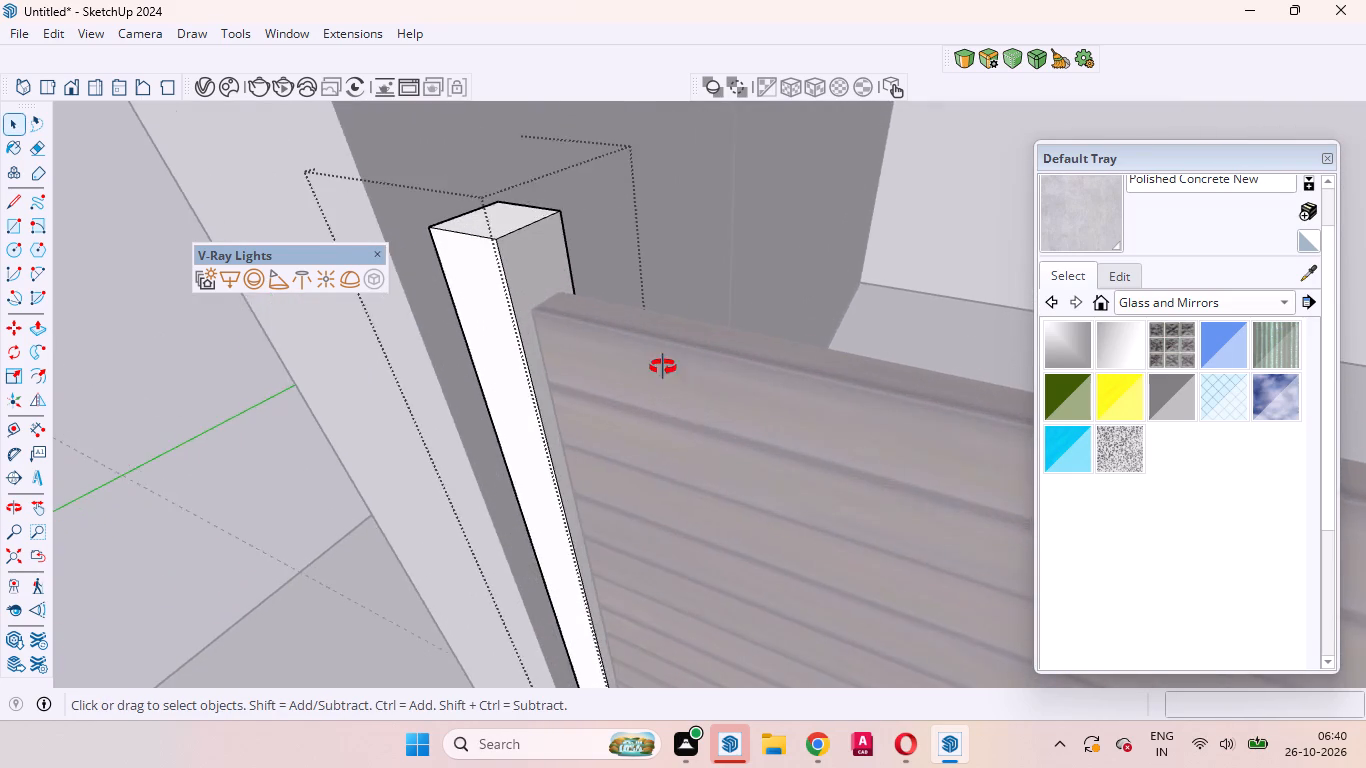
{"action": "middle_click_drag", "start_coordinate": [663, 367], "coordinate": [889, 254]}
{"action": "scroll", "coordinate": [837, 327], "scroll_direction": "down", "scroll_amount": 7}
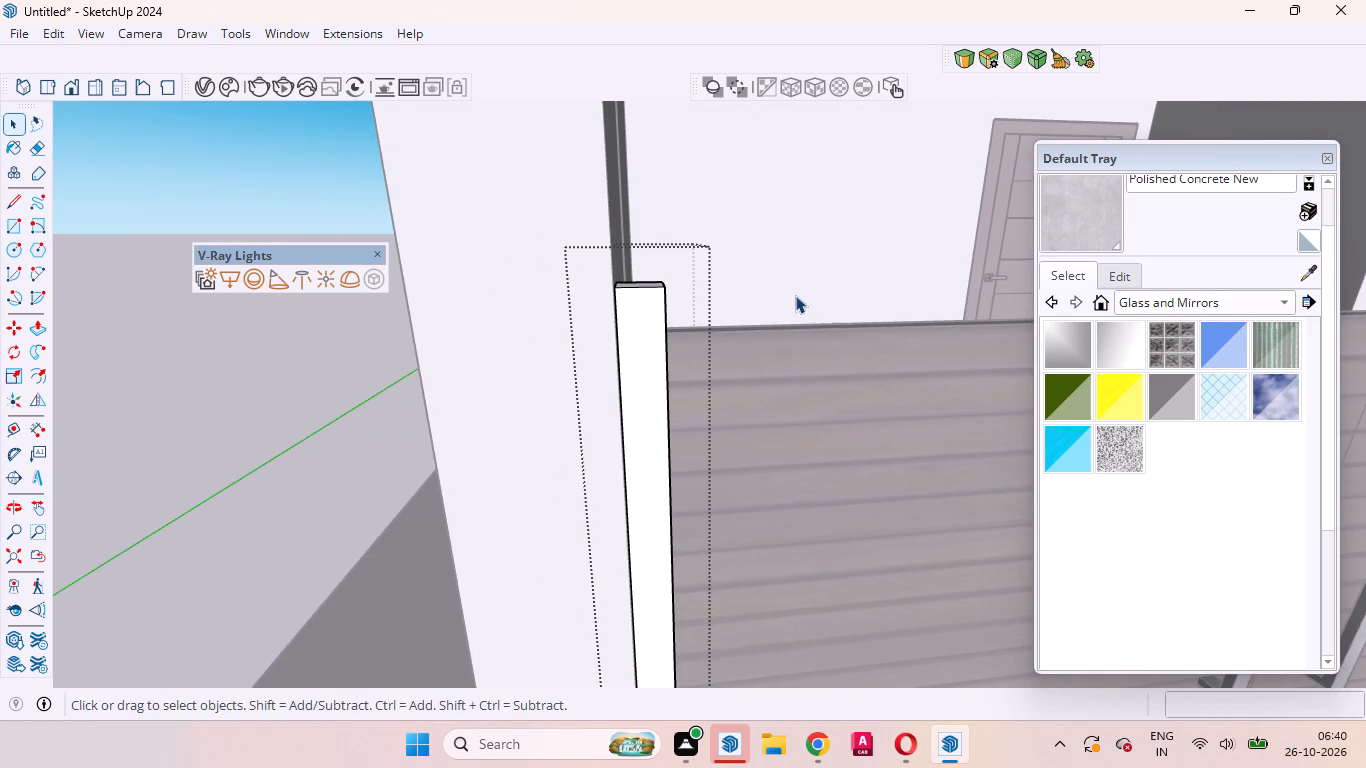
{"action": "middle_click_drag", "start_coordinate": [775, 300], "coordinate": [534, 484]}
{"action": "scroll", "coordinate": [762, 246], "scroll_direction": "up", "scroll_amount": 4}
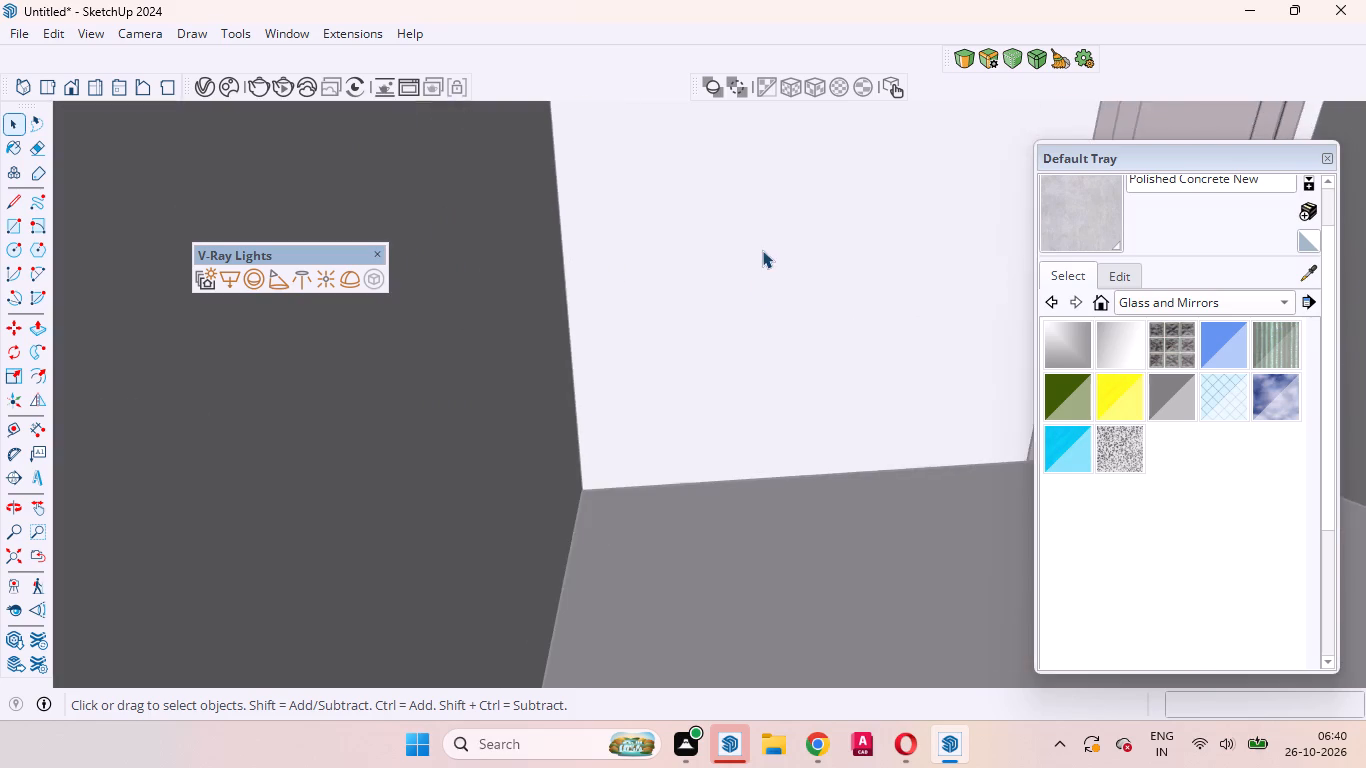
{"action": "scroll", "coordinate": [756, 285], "scroll_direction": "down", "scroll_amount": 4}
{"action": "middle_click_drag", "start_coordinate": [749, 312], "coordinate": [633, 381]}
{"action": "scroll", "coordinate": [628, 355], "scroll_direction": "up", "scroll_amount": 5}
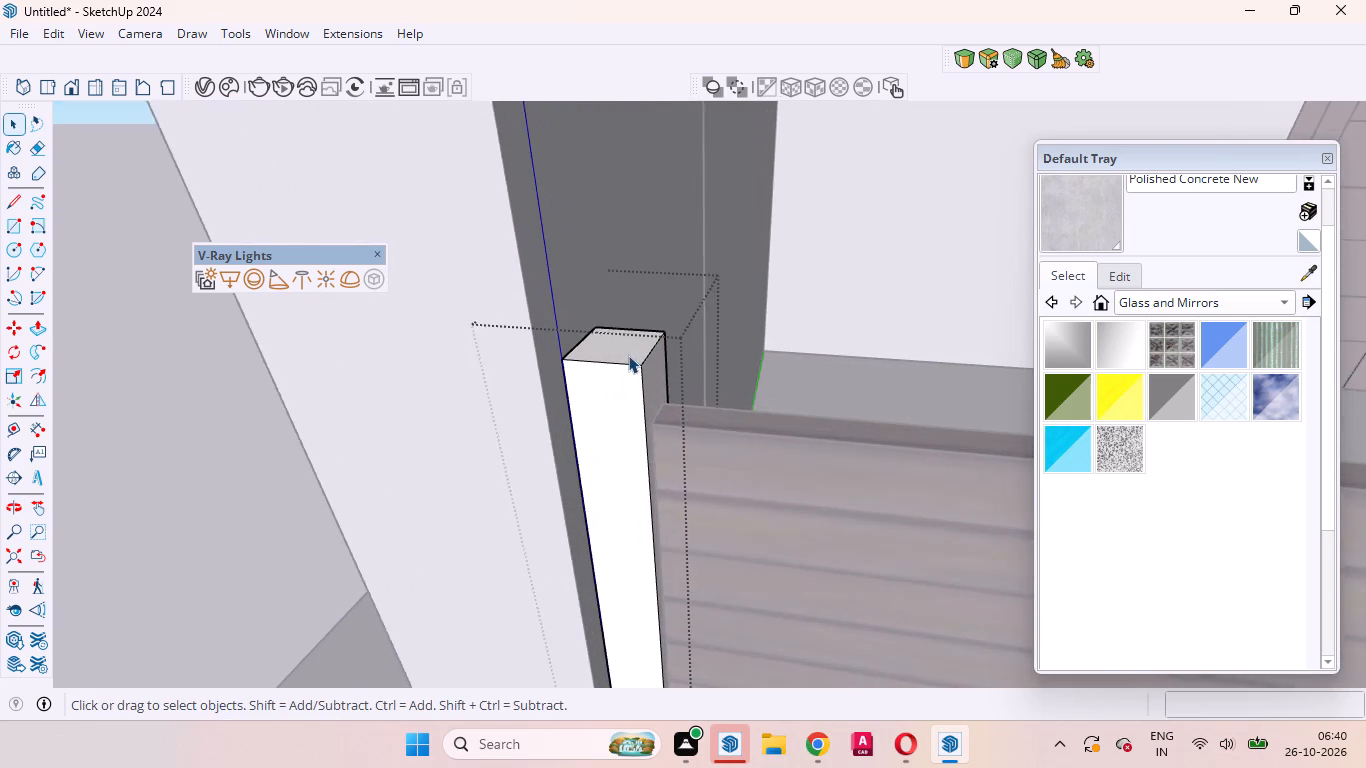
{"action": "scroll", "coordinate": [628, 355], "scroll_direction": "up", "scroll_amount": 3}
{"action": "left_click", "coordinate": [628, 355]}
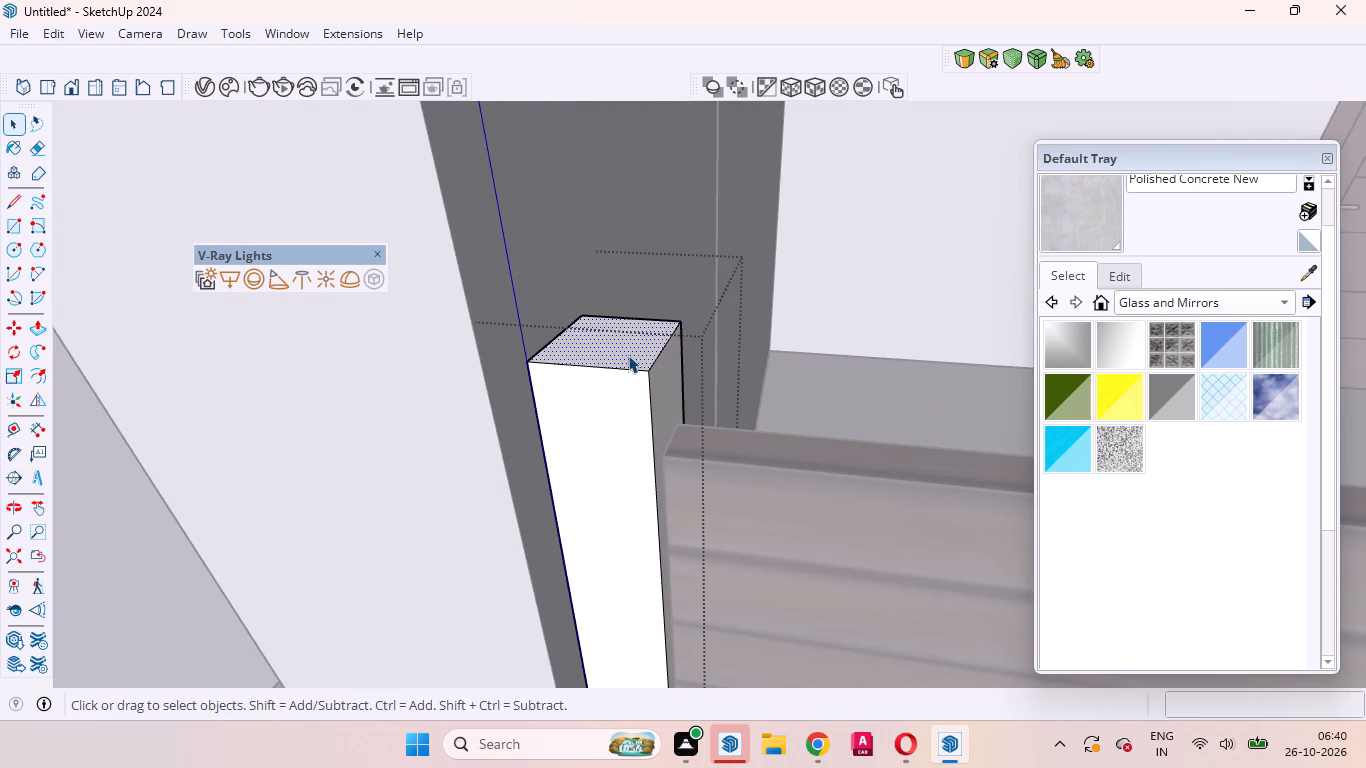
{"action": "key", "text": "p"}
{"action": "left_click", "coordinate": [628, 355]}
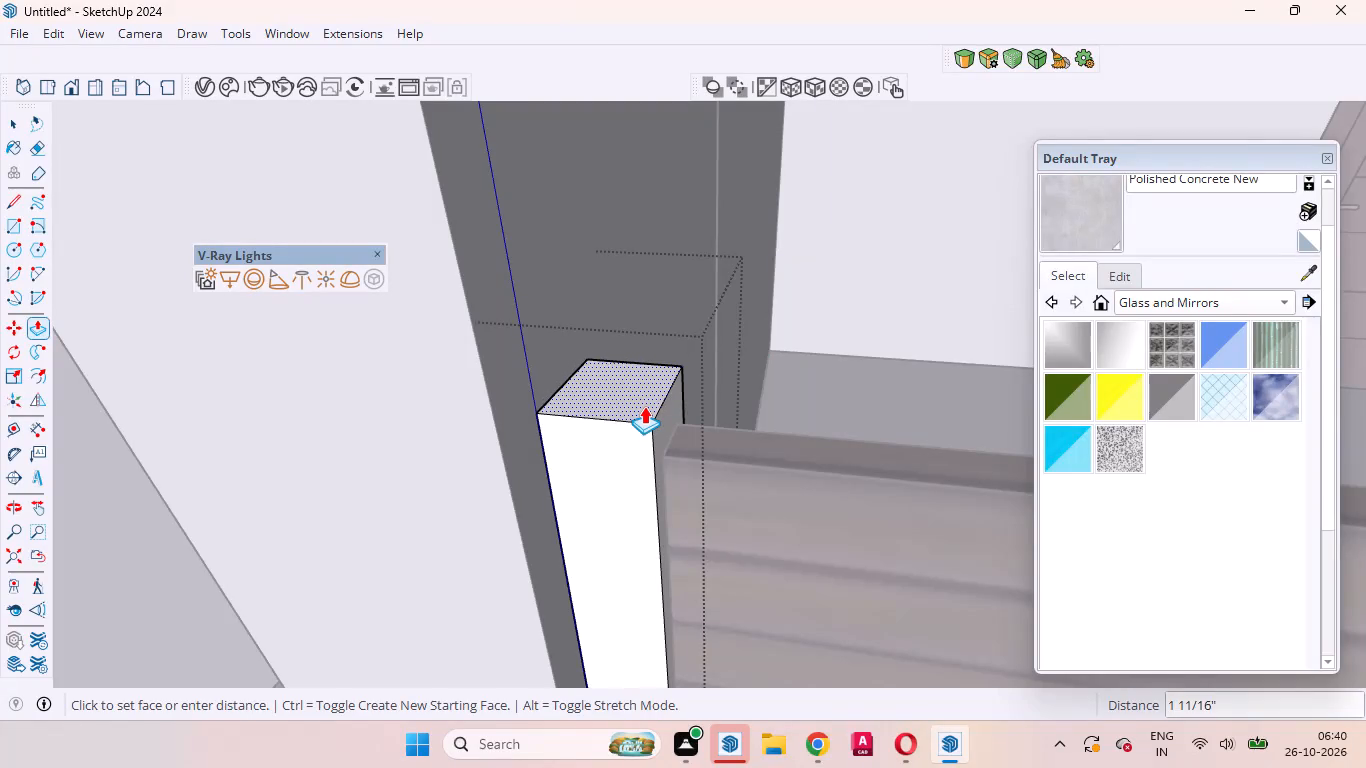
{"action": "left_click", "coordinate": [644, 406]}
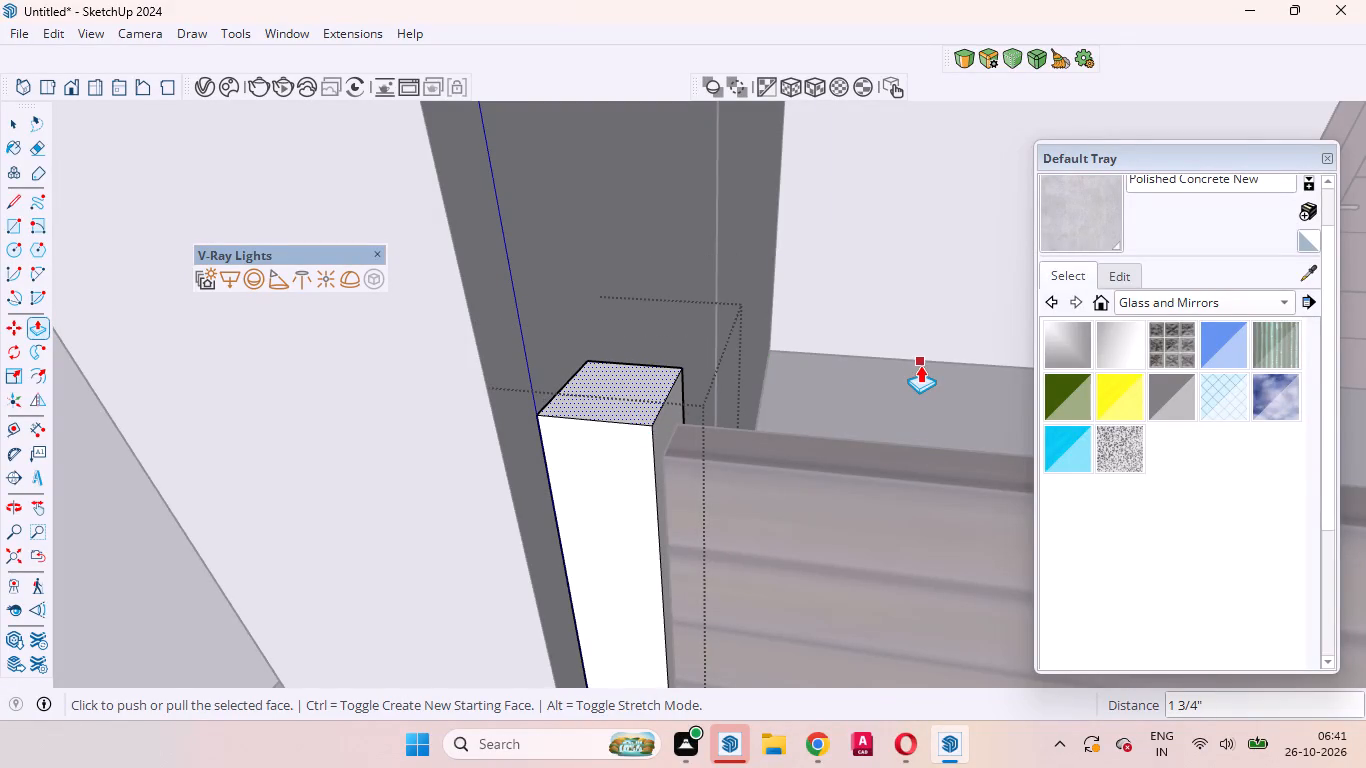
Paint the grouped gate post beside the boundary wall with the black Color M09 material sampled from the upper-floor window frame.
{"action": "key", "text": "space"}
{"action": "scroll", "coordinate": [898, 333], "scroll_direction": "down", "scroll_amount": 10}
{"action": "left_click", "coordinate": [558, 306]}
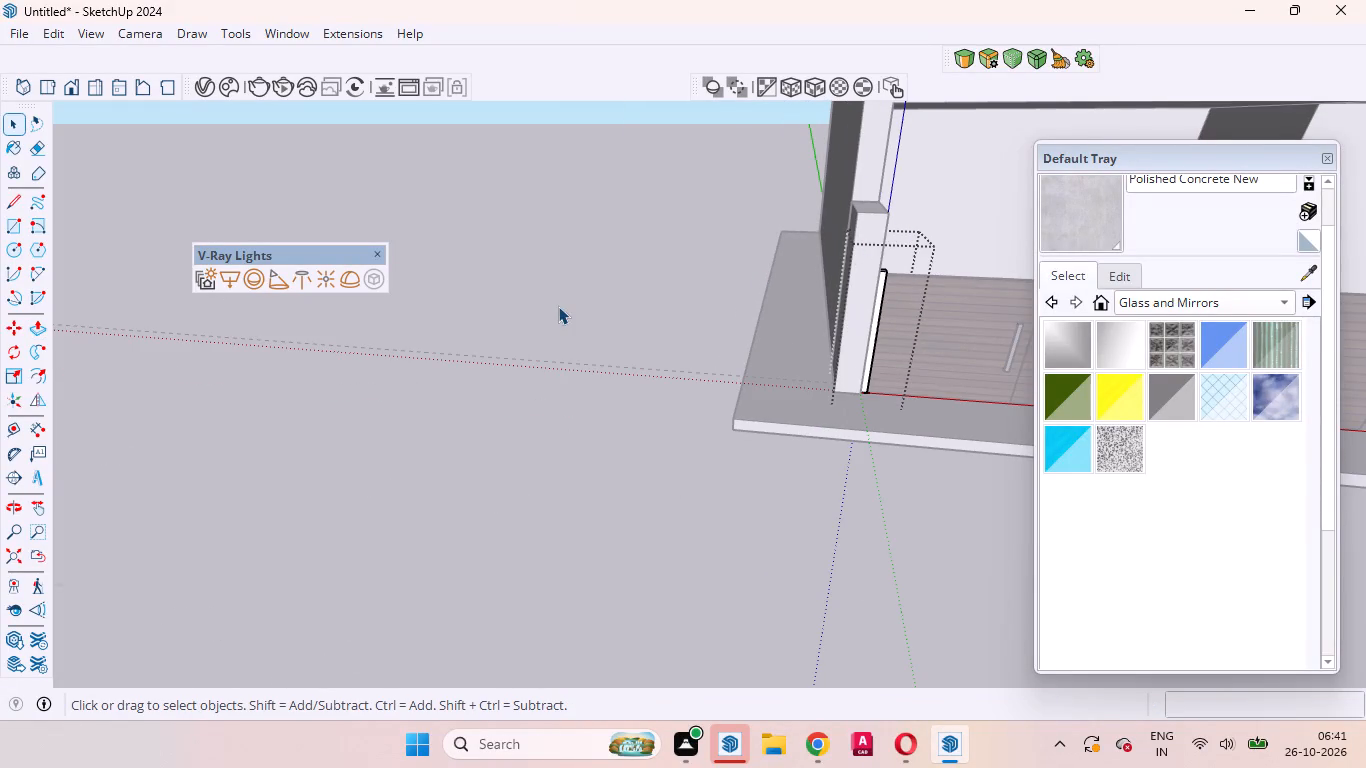
{"action": "scroll", "coordinate": [932, 286], "scroll_direction": "up", "scroll_amount": 5}
{"action": "middle_click_drag", "start_coordinate": [923, 318], "coordinate": [791, 265]}
{"action": "scroll", "coordinate": [788, 243], "scroll_direction": "down", "scroll_amount": 6}
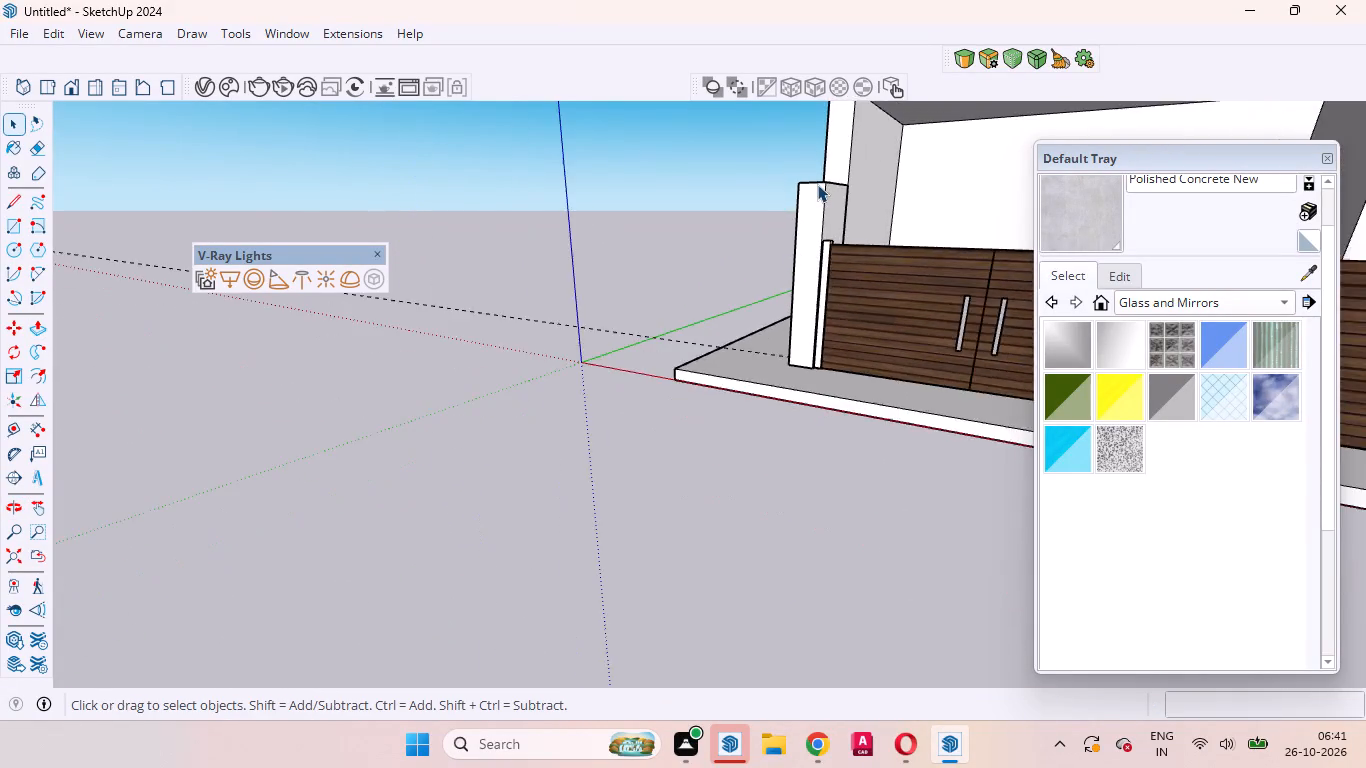
{"action": "scroll", "coordinate": [817, 184], "scroll_direction": "down", "scroll_amount": 4}
{"action": "scroll", "coordinate": [970, 196], "scroll_direction": "up", "scroll_amount": 1}
{"action": "scroll", "coordinate": [774, 238], "scroll_direction": "down", "scroll_amount": 4}
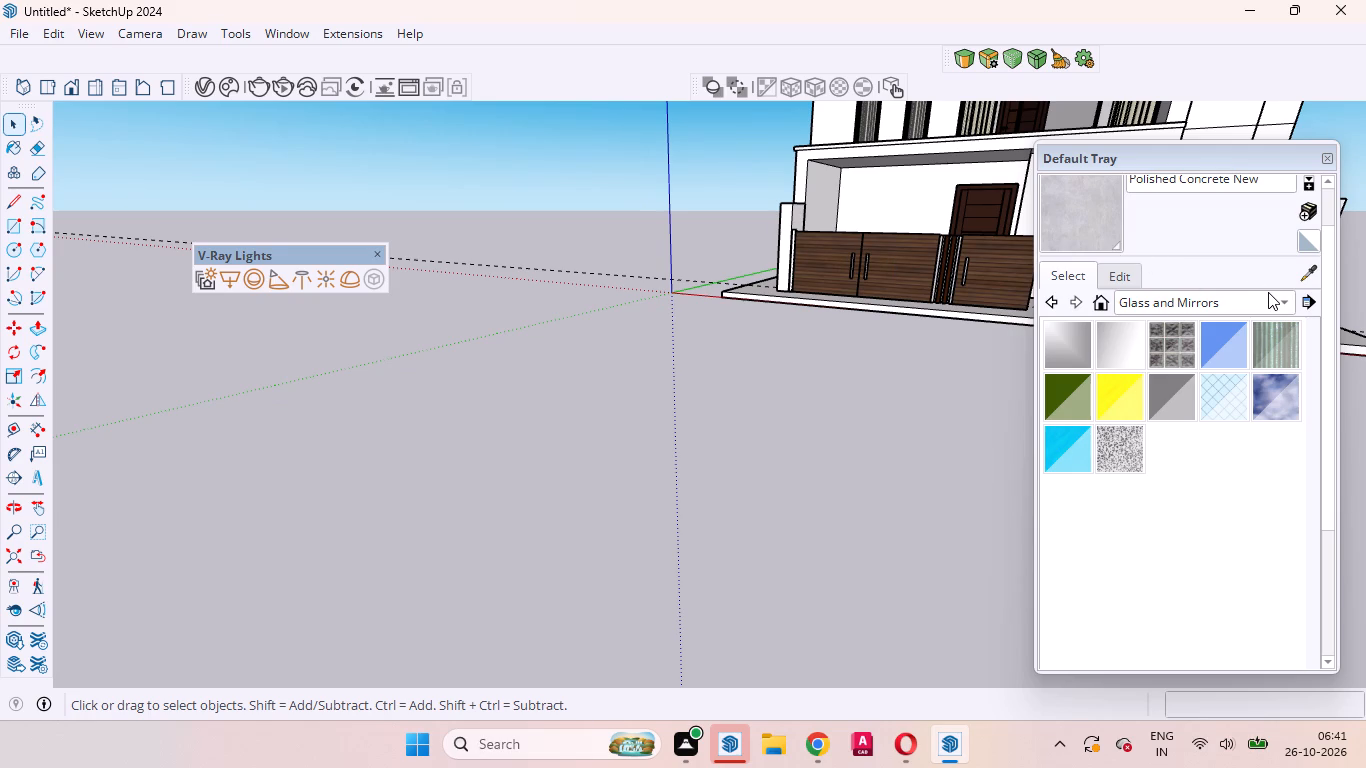
{"action": "left_click", "coordinate": [1302, 271]}
{"action": "scroll", "coordinate": [933, 384], "scroll_direction": "down", "scroll_amount": 5}
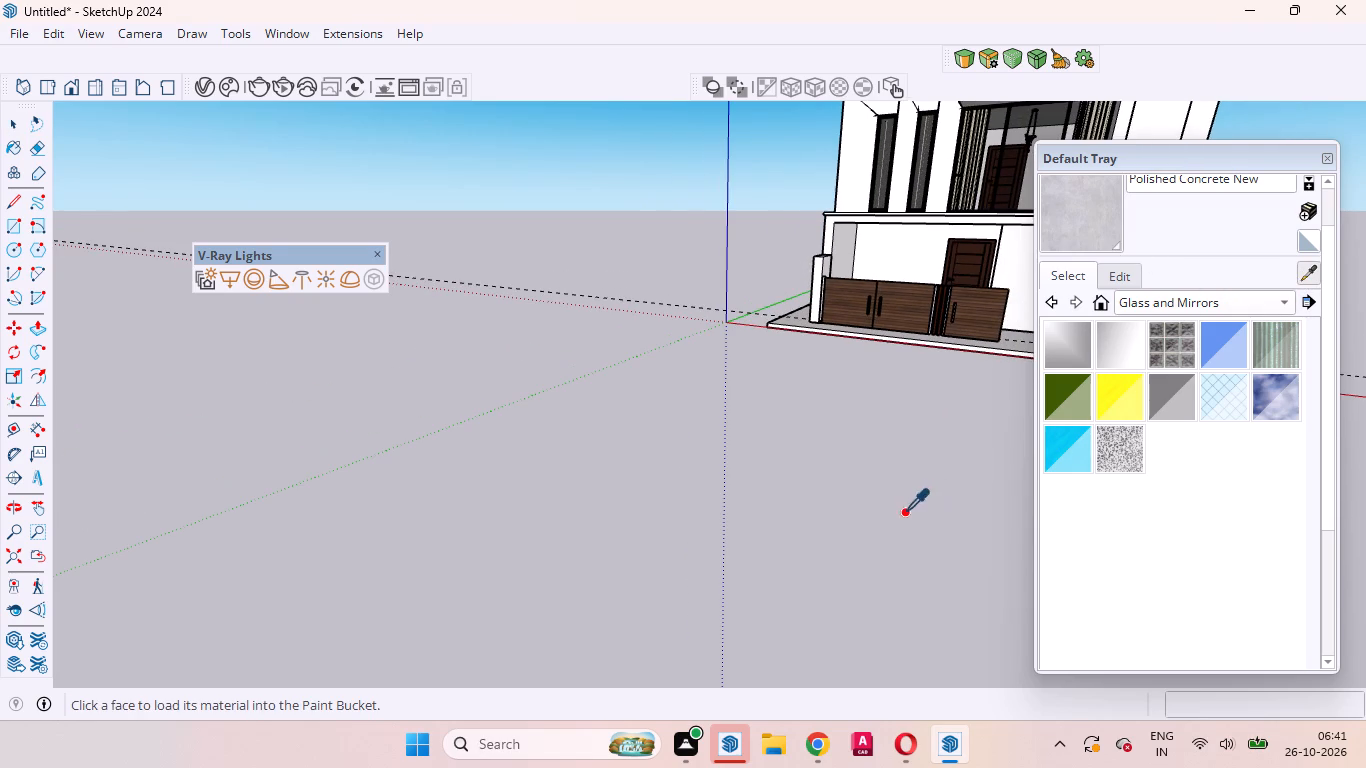
{"action": "scroll", "coordinate": [894, 117], "scroll_direction": "up", "scroll_amount": 20}
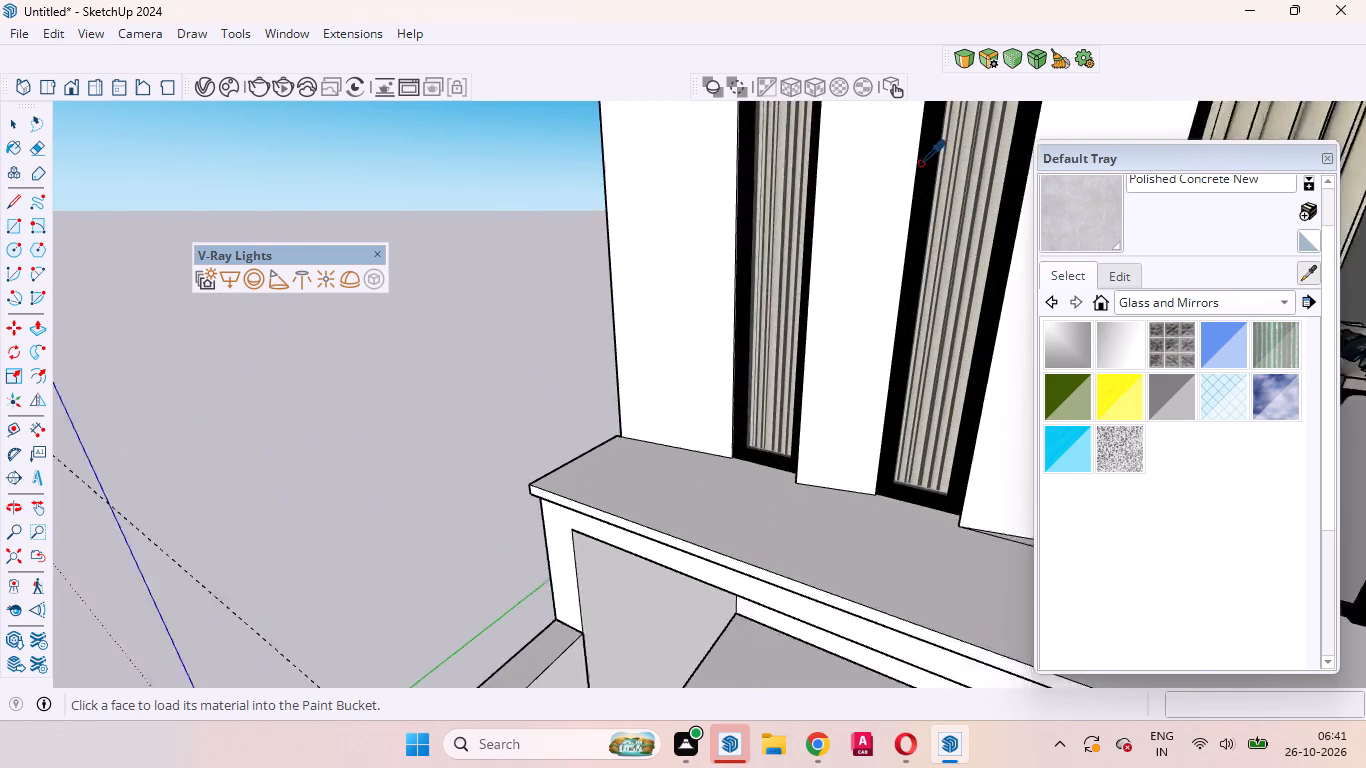
{"action": "scroll", "coordinate": [920, 163], "scroll_direction": "up", "scroll_amount": 3}
{"action": "left_click", "coordinate": [935, 167]}
{"action": "scroll", "coordinate": [921, 269], "scroll_direction": "down", "scroll_amount": 11}
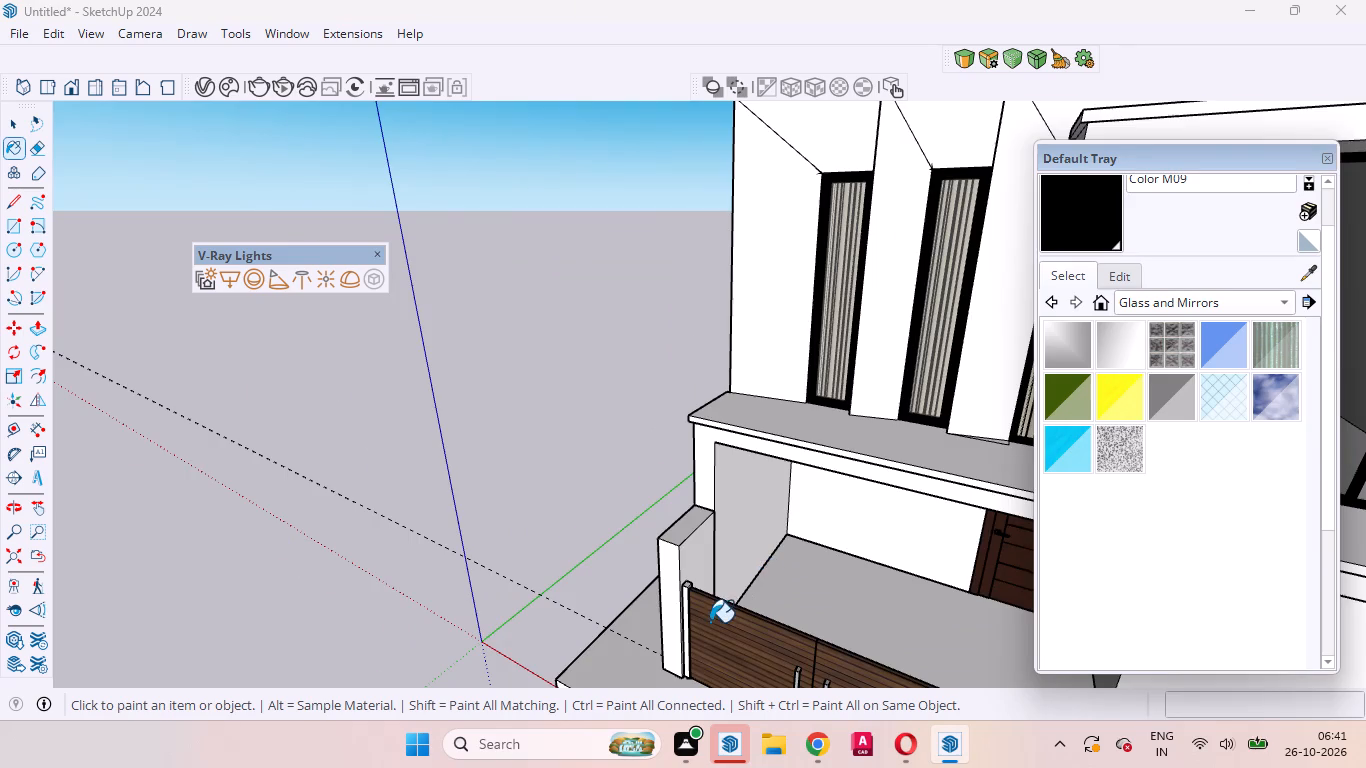
{"action": "scroll", "coordinate": [710, 622], "scroll_direction": "up", "scroll_amount": 20}
{"action": "scroll", "coordinate": [710, 622], "scroll_direction": "up", "scroll_amount": 1}
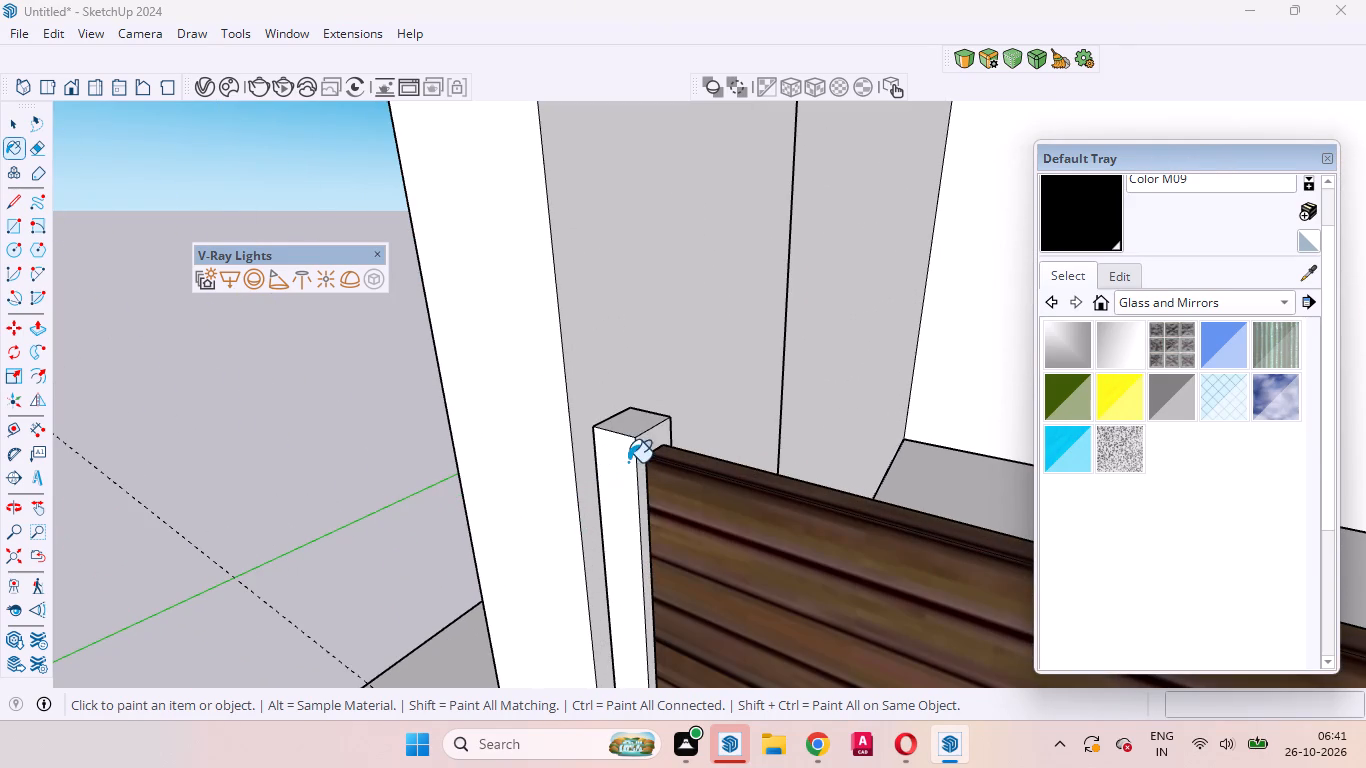
{"action": "left_click", "coordinate": [628, 461]}
{"action": "scroll", "coordinate": [715, 442], "scroll_direction": "down", "scroll_amount": 16}
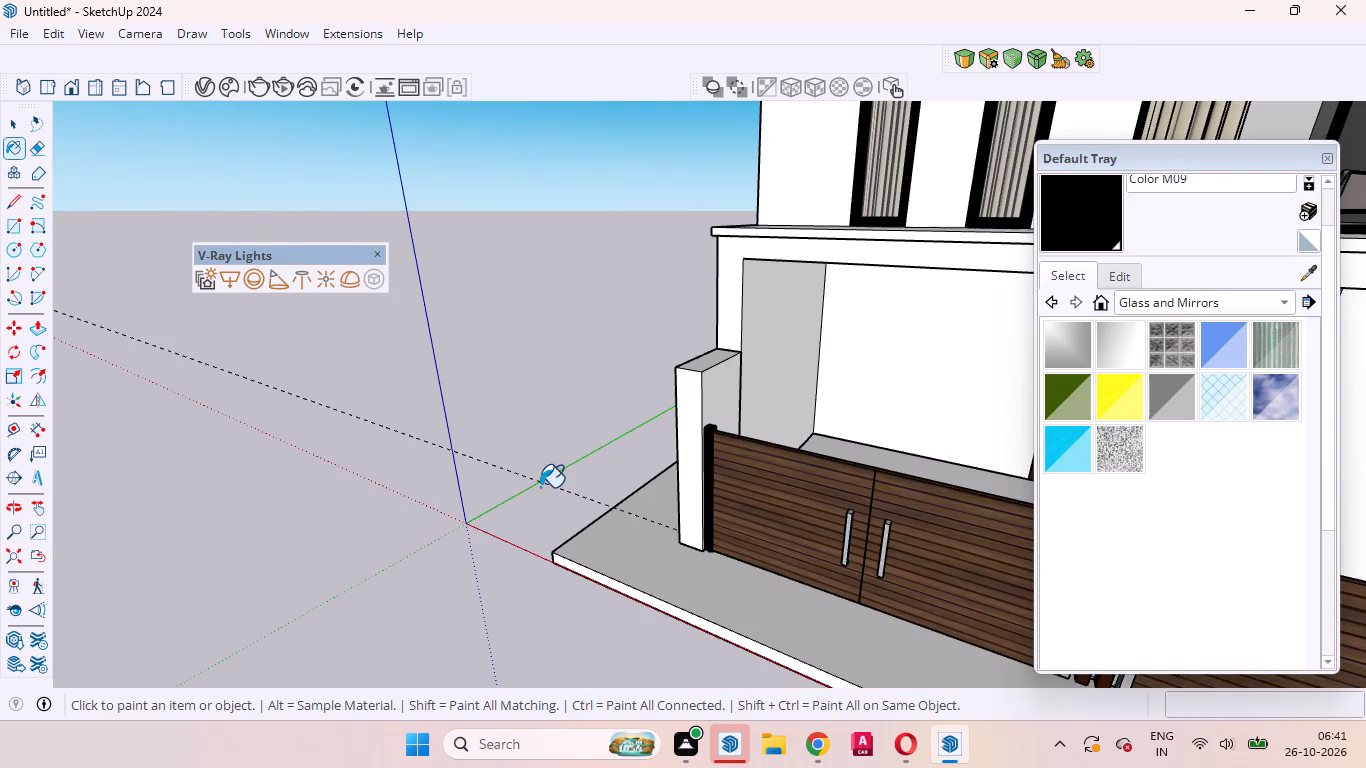
{"action": "key", "text": "space"}
{"action": "left_click", "coordinate": [539, 452]}
Examine the house front and the foot of the black post where it meets the gate and the ground slab.
{"action": "scroll", "coordinate": [541, 428], "scroll_direction": "down", "scroll_amount": 6}
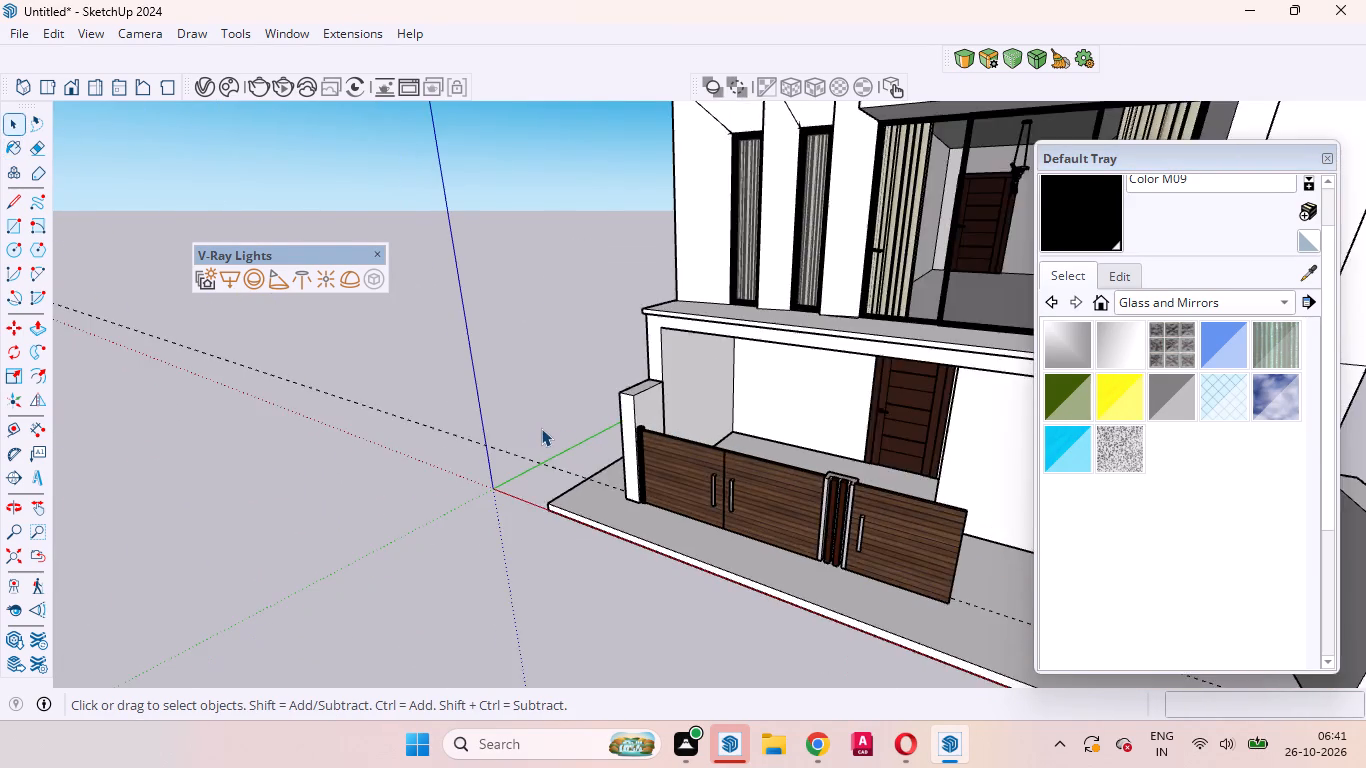
{"action": "scroll", "coordinate": [541, 428], "scroll_direction": "down", "scroll_amount": 3}
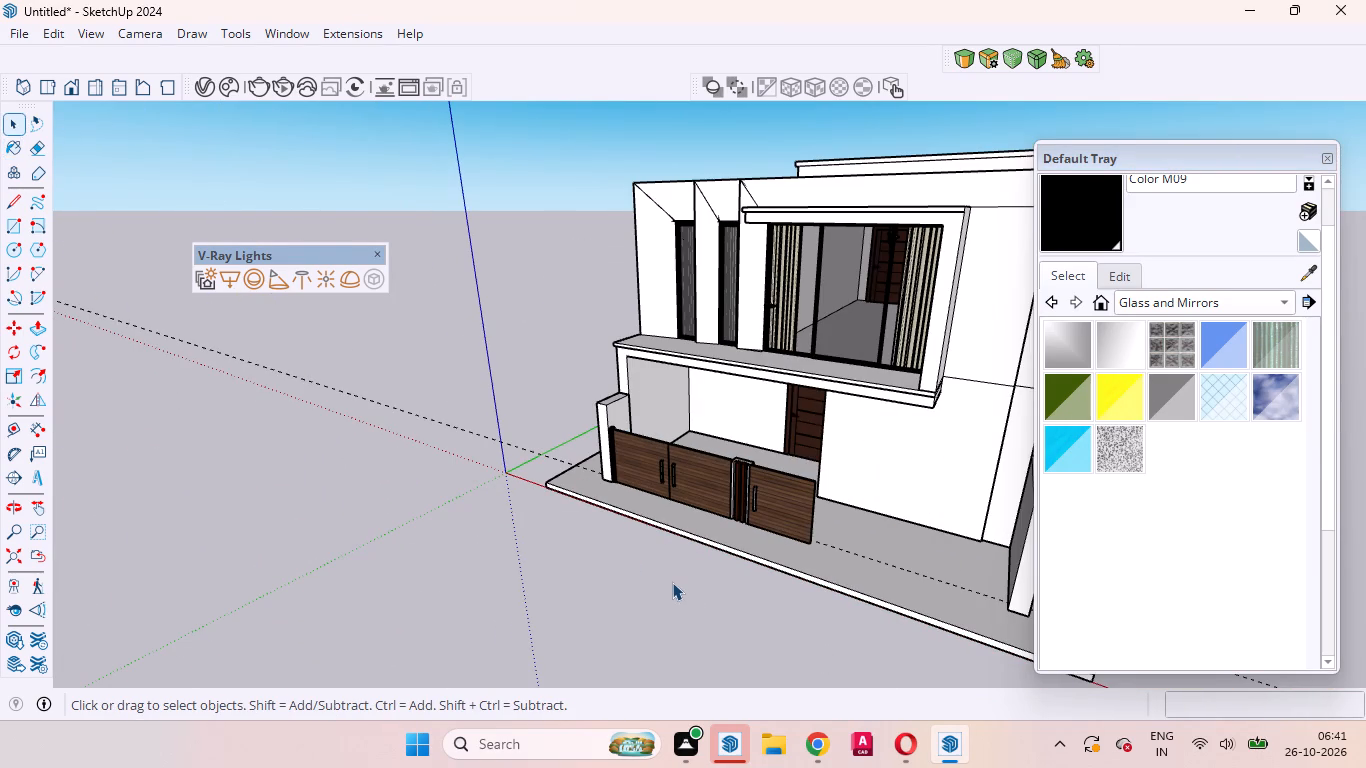
{"action": "scroll", "coordinate": [673, 582], "scroll_direction": "down", "scroll_amount": 4}
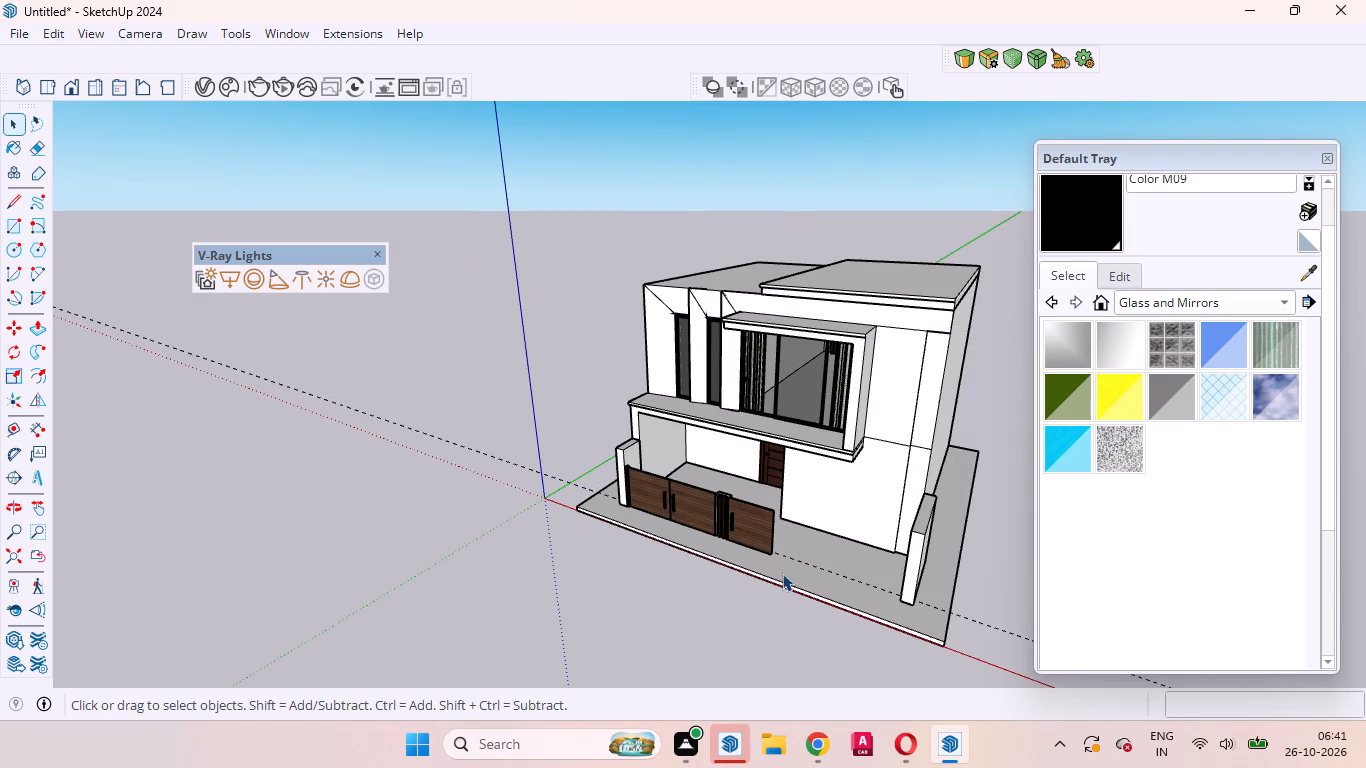
{"action": "scroll", "coordinate": [782, 569], "scroll_direction": "down", "scroll_amount": 4}
{"action": "middle_click_drag", "start_coordinate": [784, 569], "coordinate": [899, 573]}
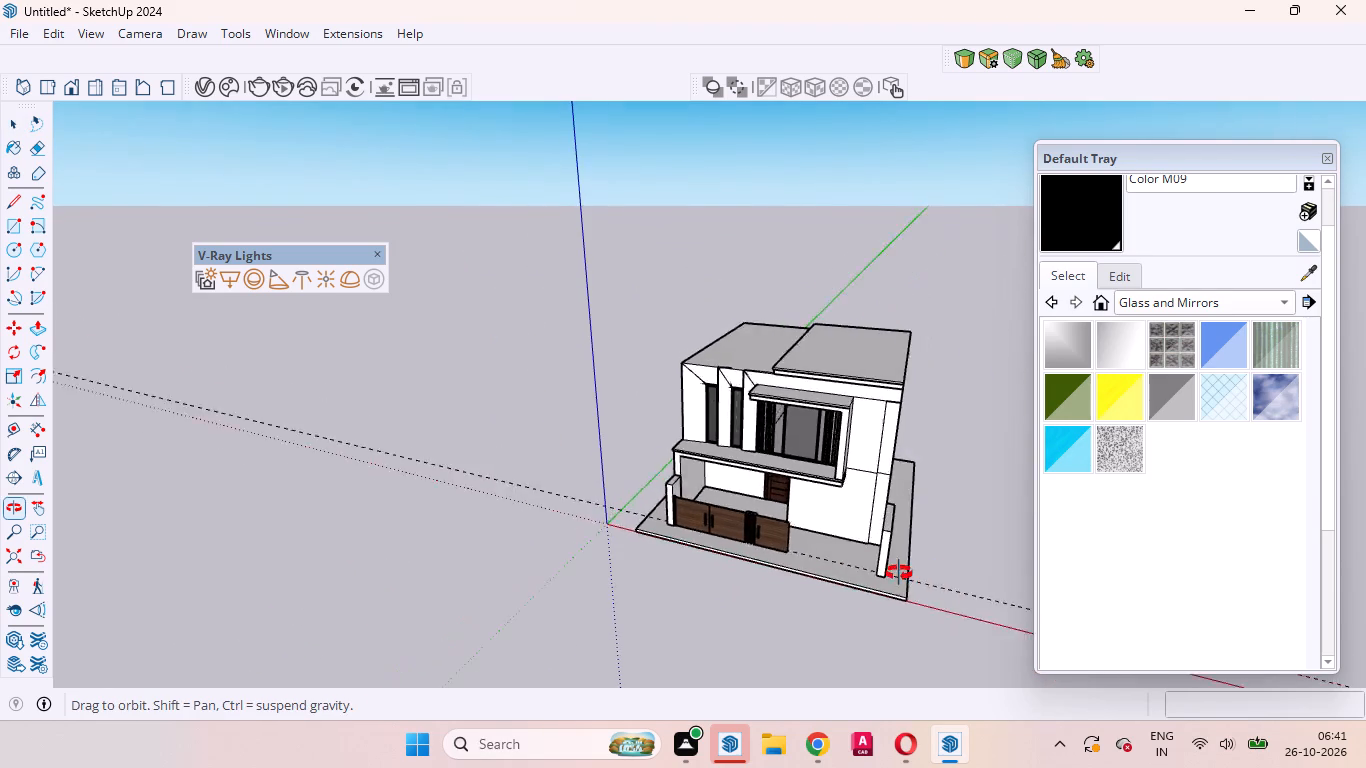
{"action": "middle_click_drag", "start_coordinate": [899, 573], "coordinate": [1009, 590]}
{"action": "scroll", "coordinate": [813, 483], "scroll_direction": "up", "scroll_amount": 5}
{"action": "scroll", "coordinate": [603, 507], "scroll_direction": "up", "scroll_amount": 5}
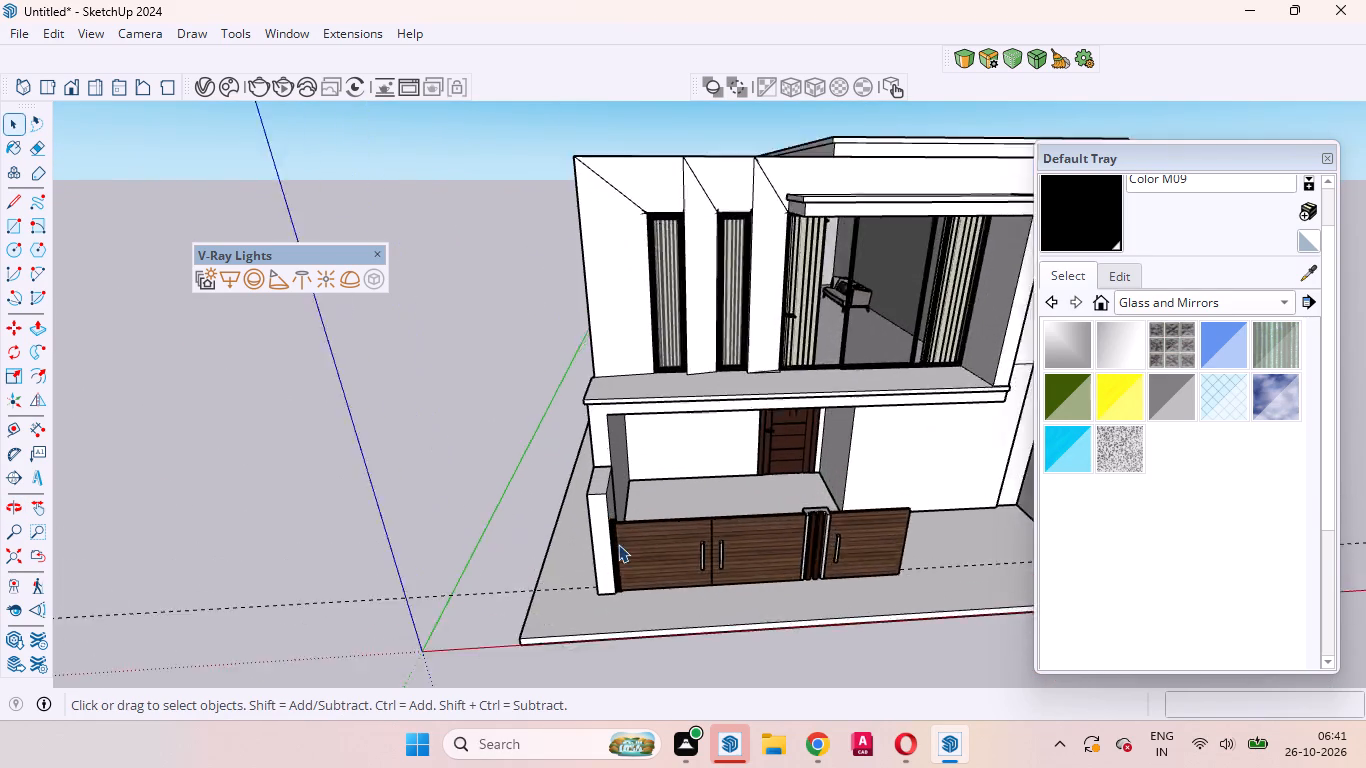
{"action": "scroll", "coordinate": [618, 544], "scroll_direction": "up", "scroll_amount": 18}
{"action": "left_click", "coordinate": [601, 483]}
{"action": "scroll", "coordinate": [598, 472], "scroll_direction": "down", "scroll_amount": 2}
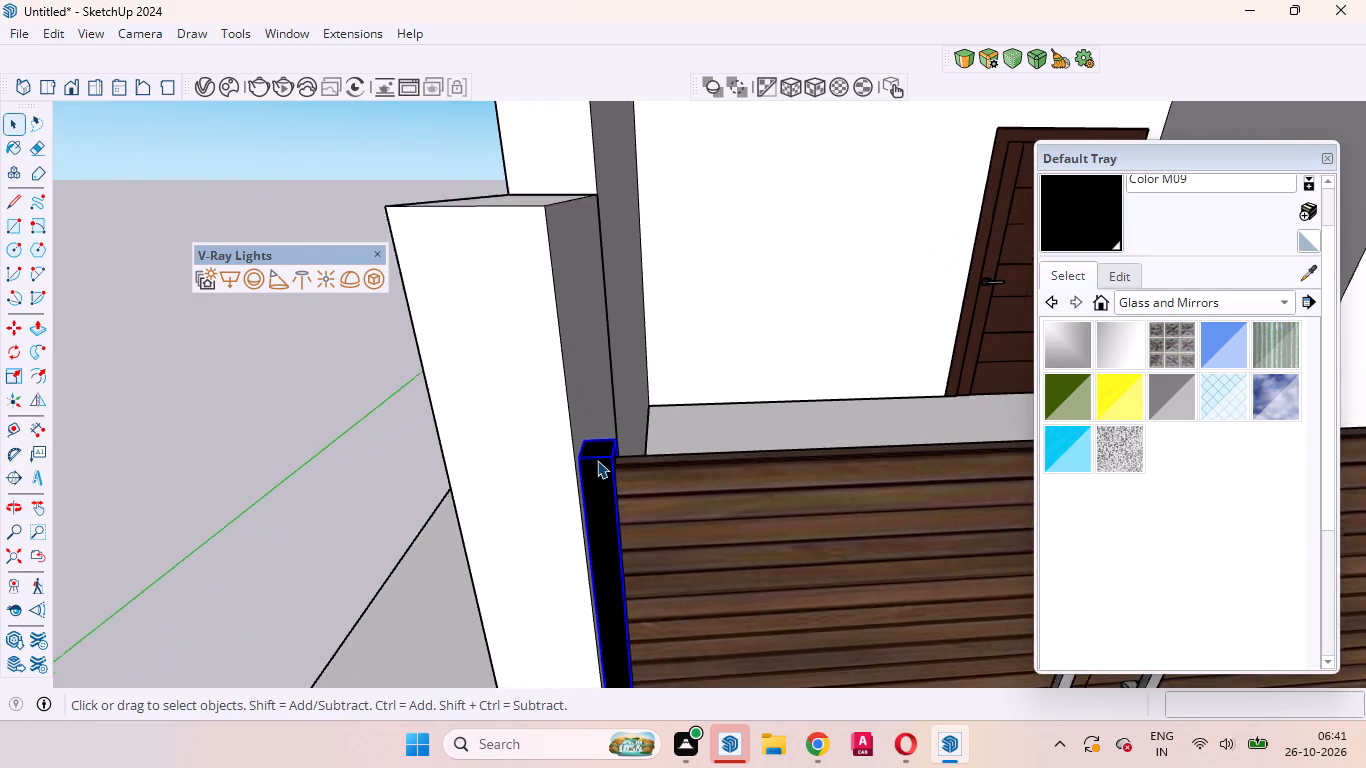
{"action": "scroll", "coordinate": [597, 460], "scroll_direction": "down", "scroll_amount": 13}
{"action": "scroll", "coordinate": [617, 595], "scroll_direction": "up", "scroll_amount": 16}
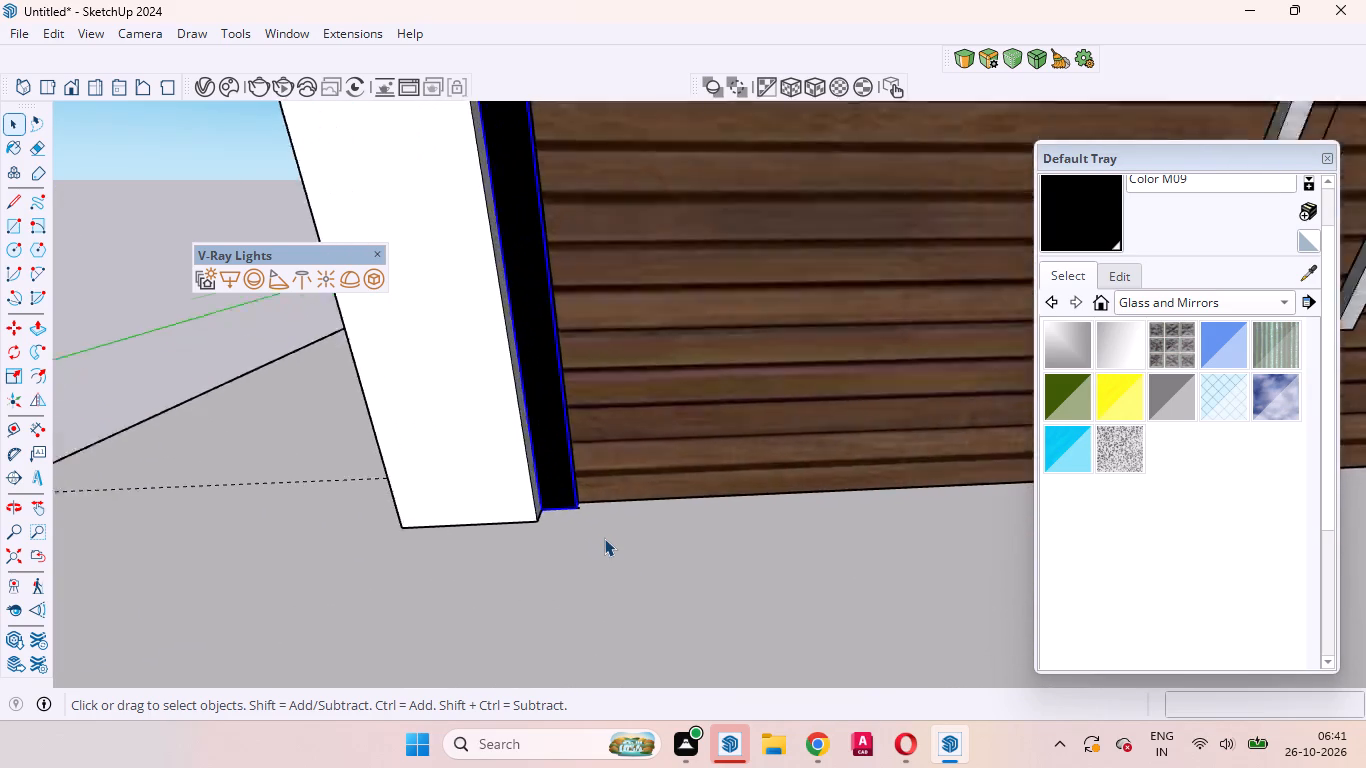
{"action": "scroll", "coordinate": [604, 538], "scroll_direction": "up", "scroll_amount": 20}
{"action": "scroll", "coordinate": [604, 538], "scroll_direction": "up", "scroll_amount": 1}
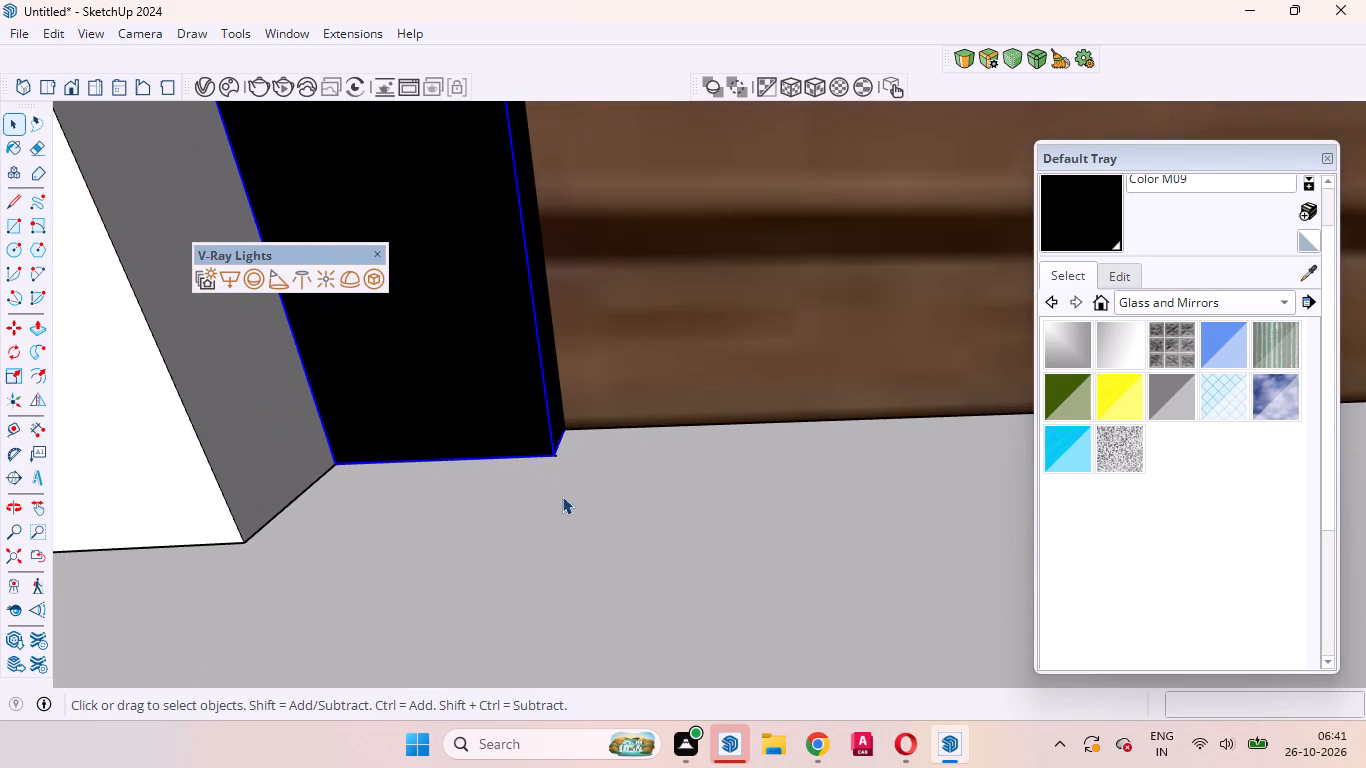
{"action": "middle_click_drag", "start_coordinate": [630, 448], "coordinate": [713, 413]}
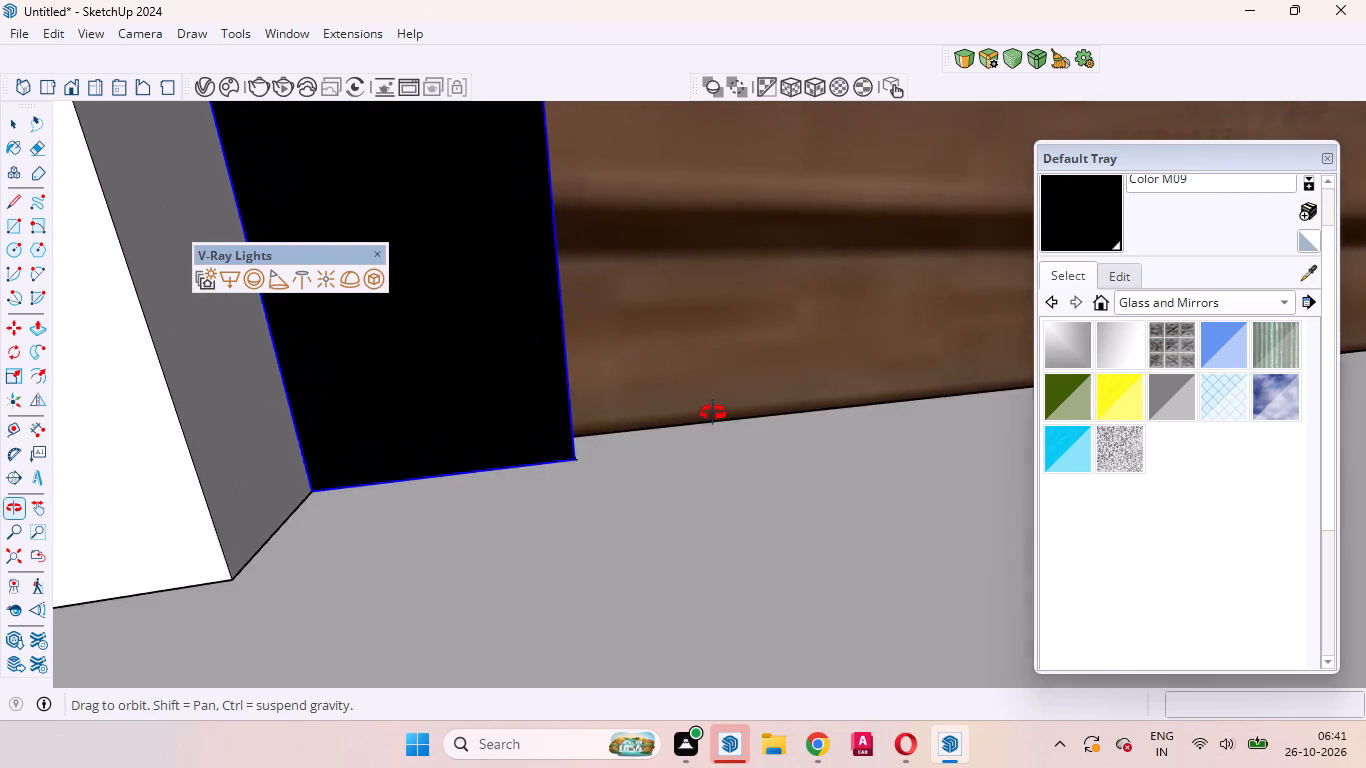
{"action": "middle_click_drag", "start_coordinate": [713, 413], "coordinate": [649, 421]}
{"action": "scroll", "coordinate": [643, 419], "scroll_direction": "up", "scroll_amount": 1}
{"action": "scroll", "coordinate": [626, 422], "scroll_direction": "down", "scroll_amount": 7}
{"action": "scroll", "coordinate": [754, 429], "scroll_direction": "down", "scroll_amount": 3}
{"action": "scroll", "coordinate": [754, 429], "scroll_direction": "up", "scroll_amount": 1}
{"action": "scroll", "coordinate": [754, 429], "scroll_direction": "down", "scroll_amount": 6}
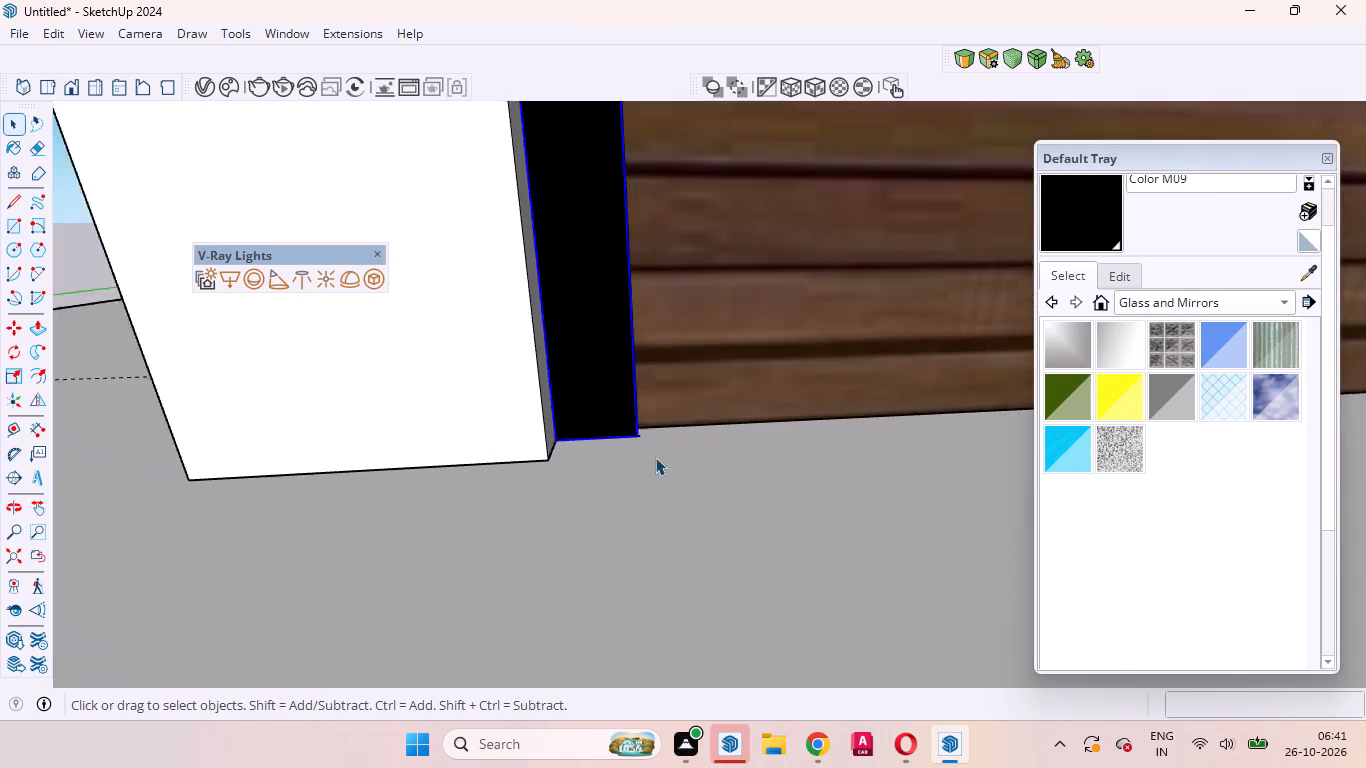
{"action": "scroll", "coordinate": [655, 457], "scroll_direction": "down", "scroll_amount": 18}
Move the main gate straight up along the blue axis by about 11/16" from the ground slab.
{"action": "left_click", "coordinate": [680, 419]}
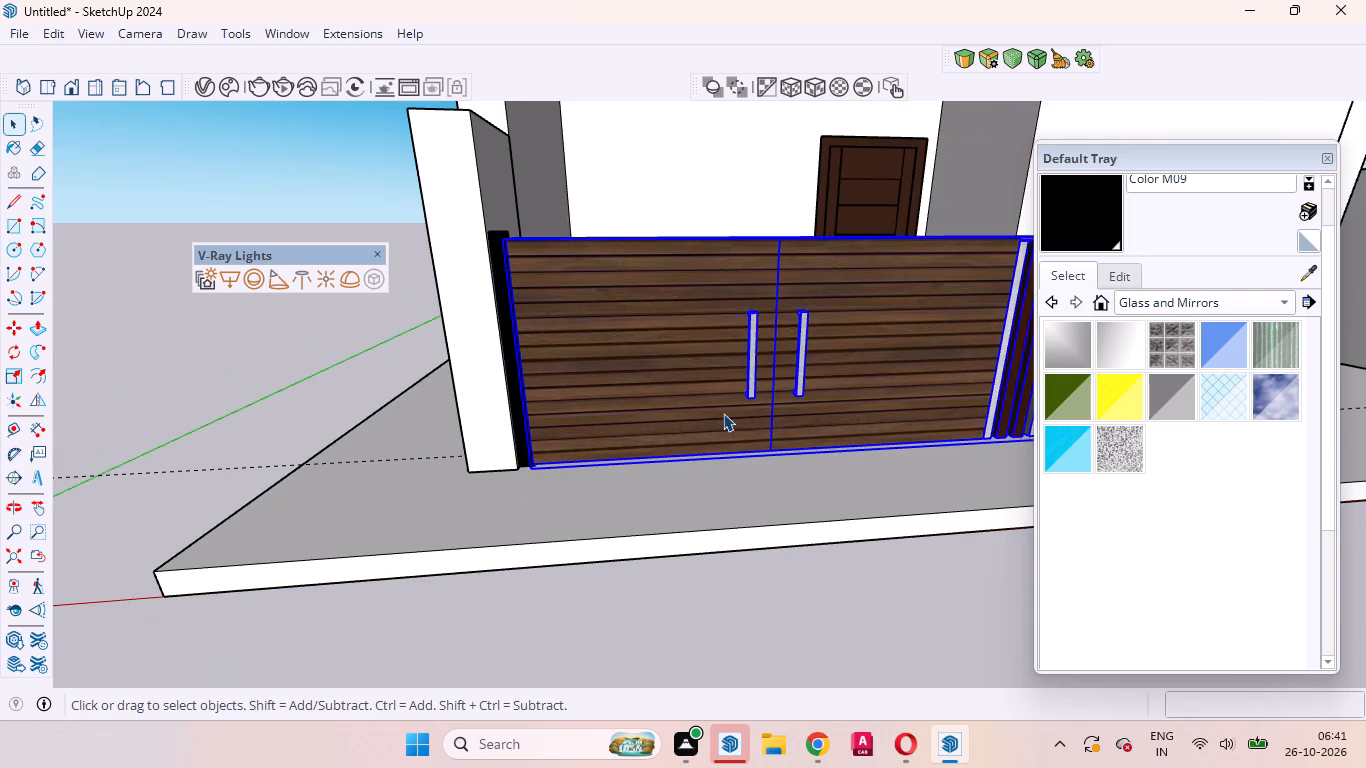
{"action": "scroll", "coordinate": [723, 413], "scroll_direction": "up", "scroll_amount": 10}
{"action": "middle_click_drag", "start_coordinate": [648, 518], "coordinate": [630, 410]}
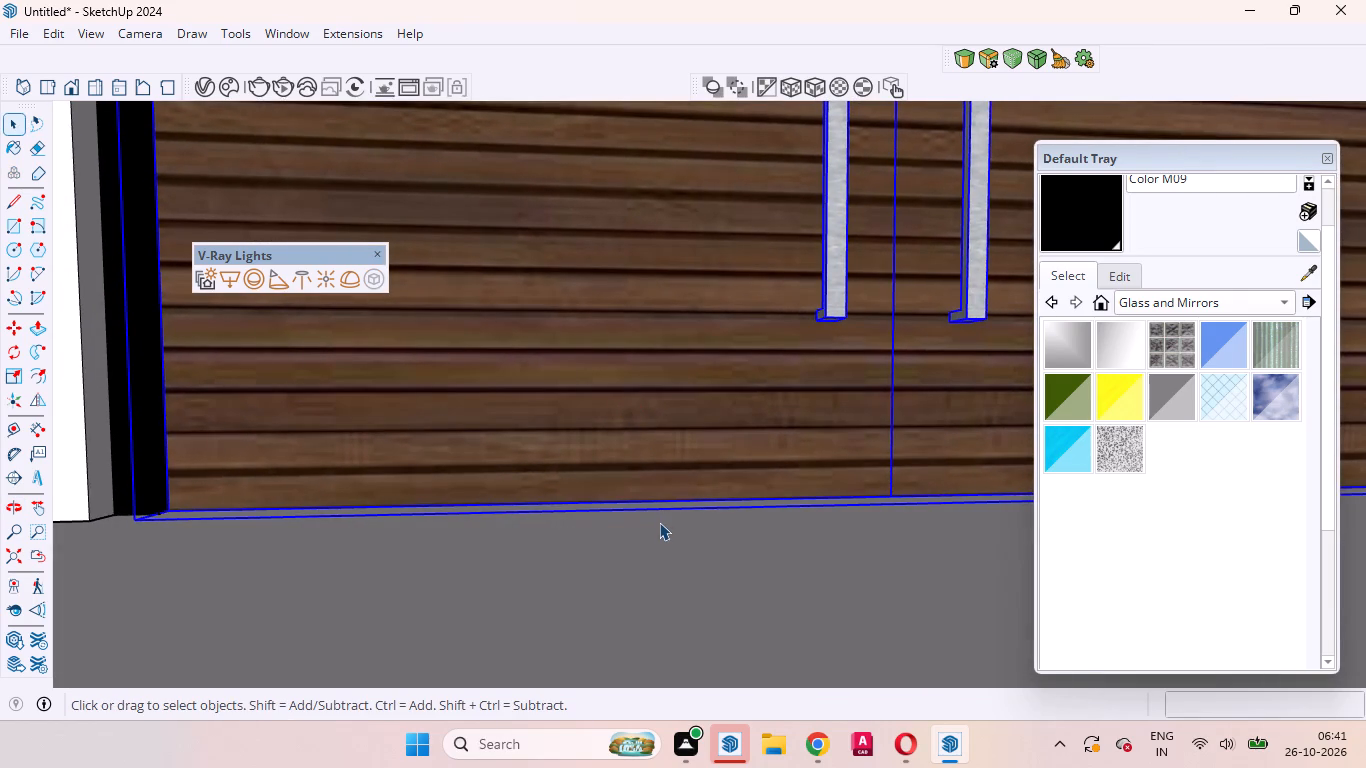
{"action": "key", "text": "m"}
{"action": "left_click", "coordinate": [688, 484]}
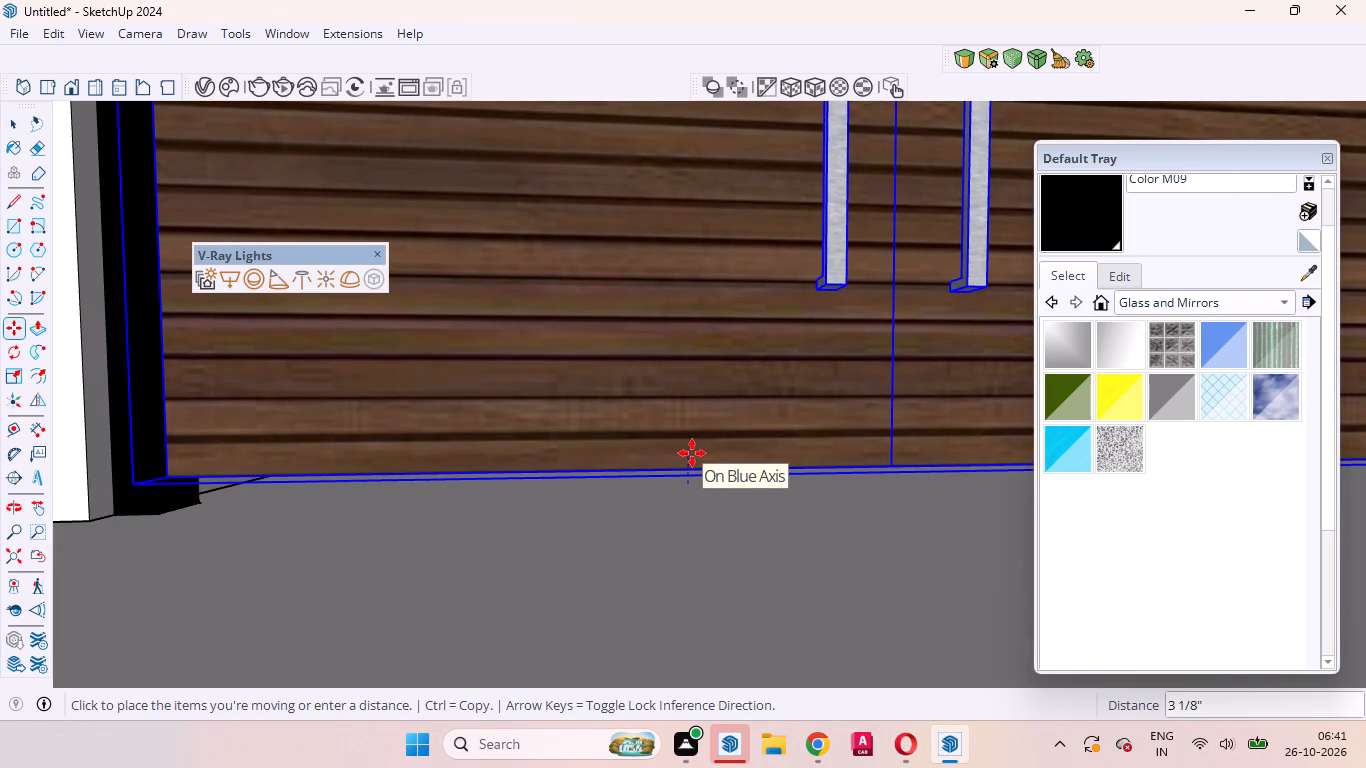
{"action": "key", "text": "Up"}
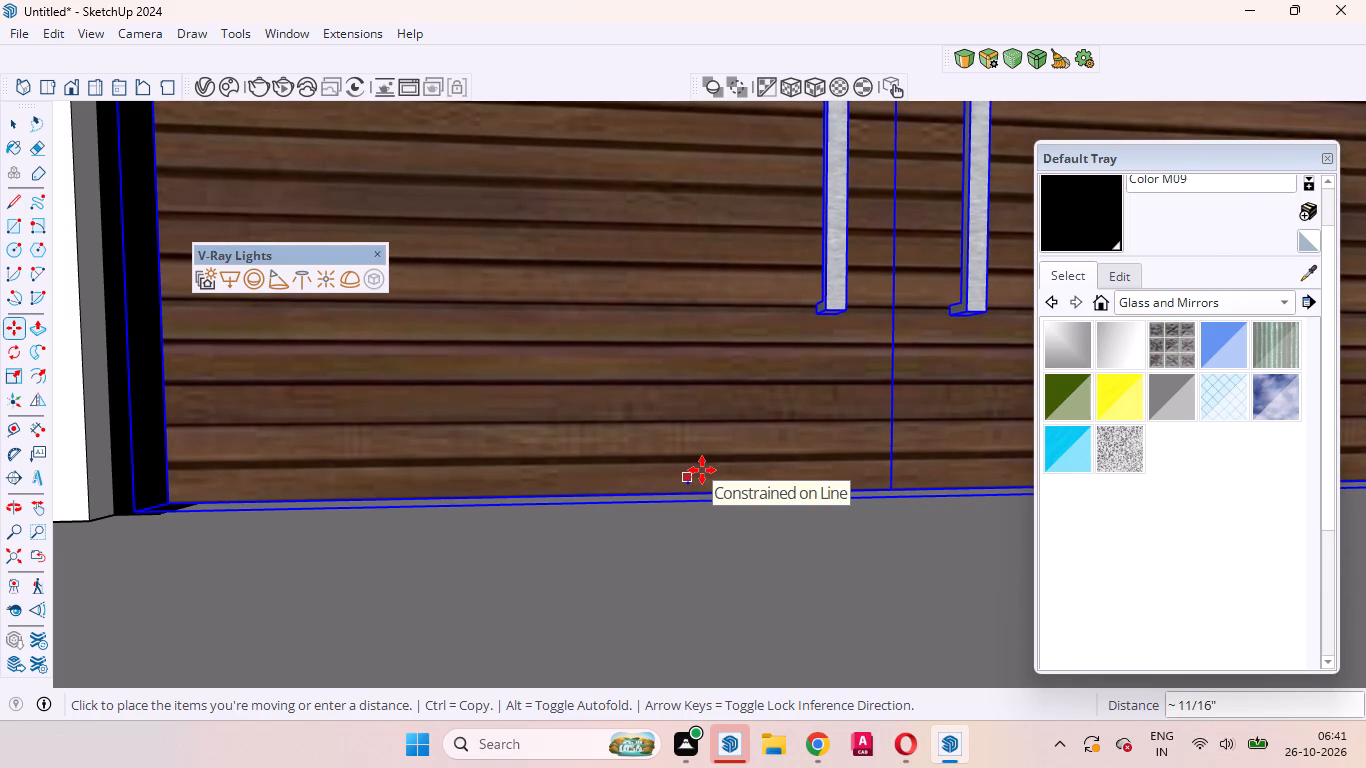
{"action": "left_click", "coordinate": [702, 470]}
{"action": "key", "text": "space"}
Examine the clearance beneath the gate and how its leaves line up with the black post and boundary wall.
{"action": "scroll", "coordinate": [752, 479], "scroll_direction": "up", "scroll_amount": 3}
{"action": "middle_click_drag", "start_coordinate": [753, 533], "coordinate": [734, 491]}
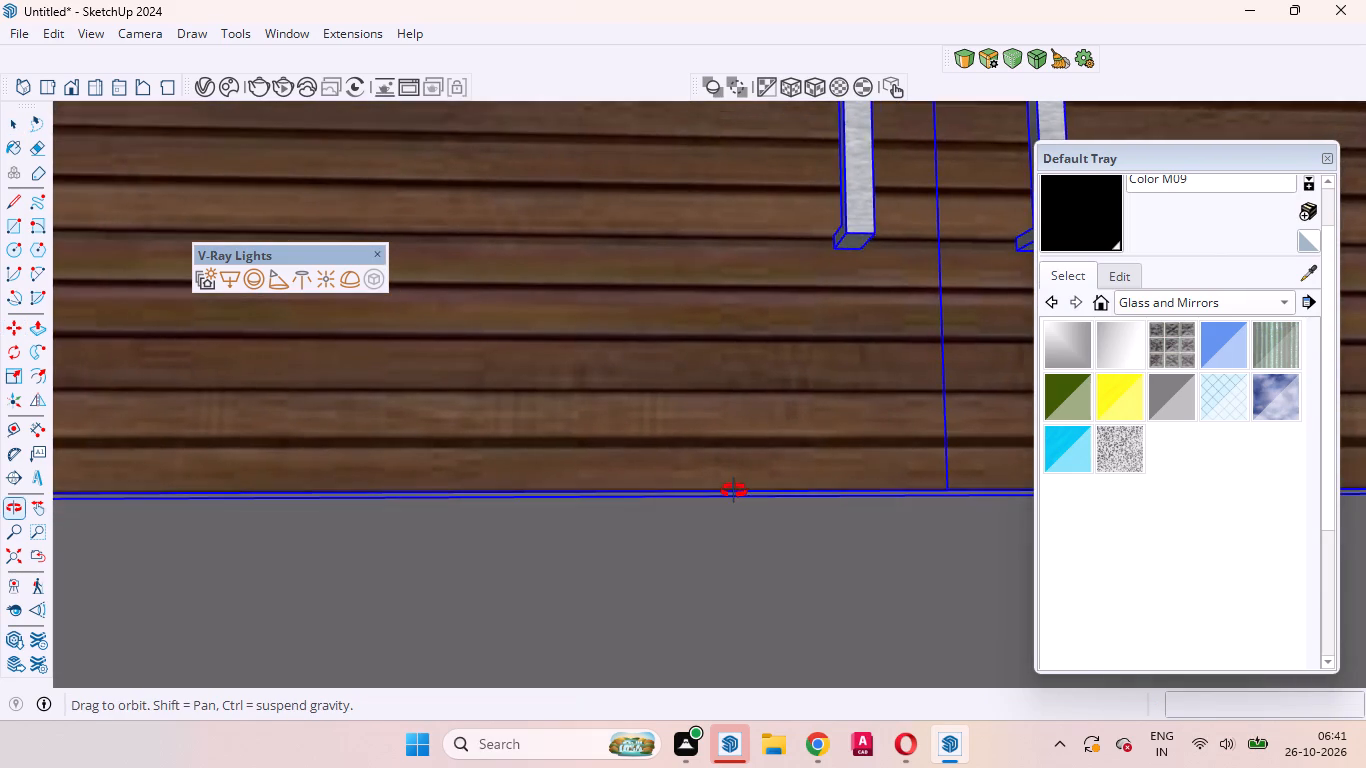
{"action": "middle_click_drag", "start_coordinate": [734, 491], "coordinate": [746, 477]}
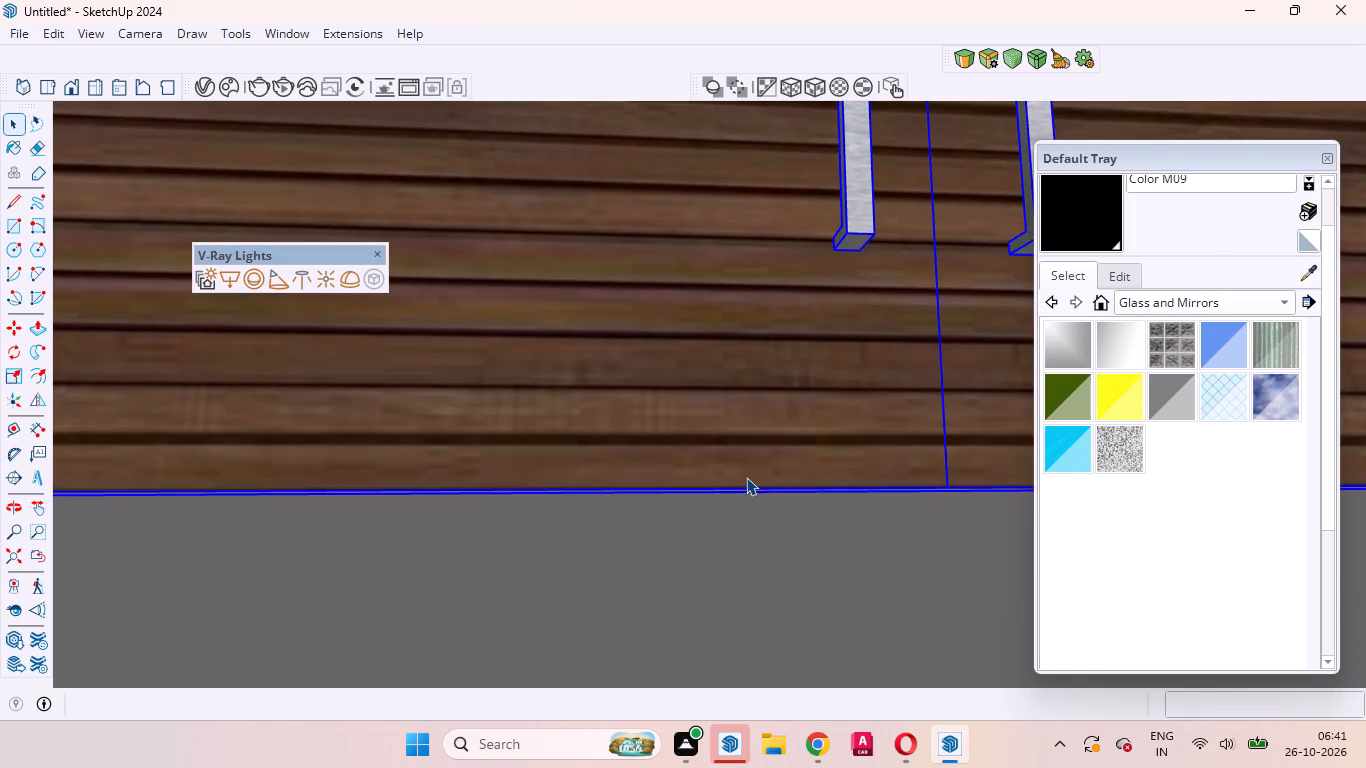
{"action": "scroll", "coordinate": [746, 477], "scroll_direction": "up", "scroll_amount": 16}
{"action": "middle_click_drag", "start_coordinate": [761, 519], "coordinate": [751, 497]}
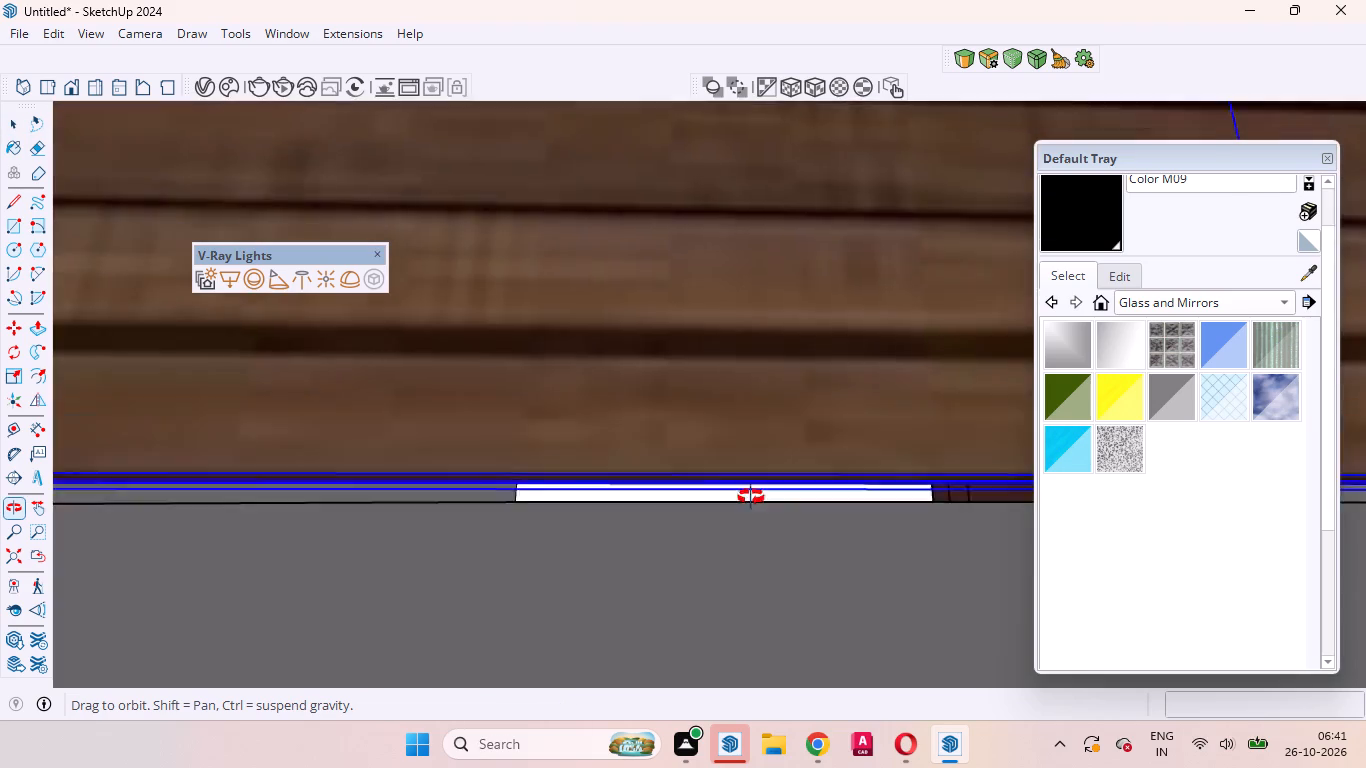
{"action": "middle_click_drag", "start_coordinate": [751, 497], "coordinate": [753, 499]}
{"action": "scroll", "coordinate": [774, 555], "scroll_direction": "down", "scroll_amount": 20}
{"action": "scroll", "coordinate": [774, 555], "scroll_direction": "down", "scroll_amount": 6}
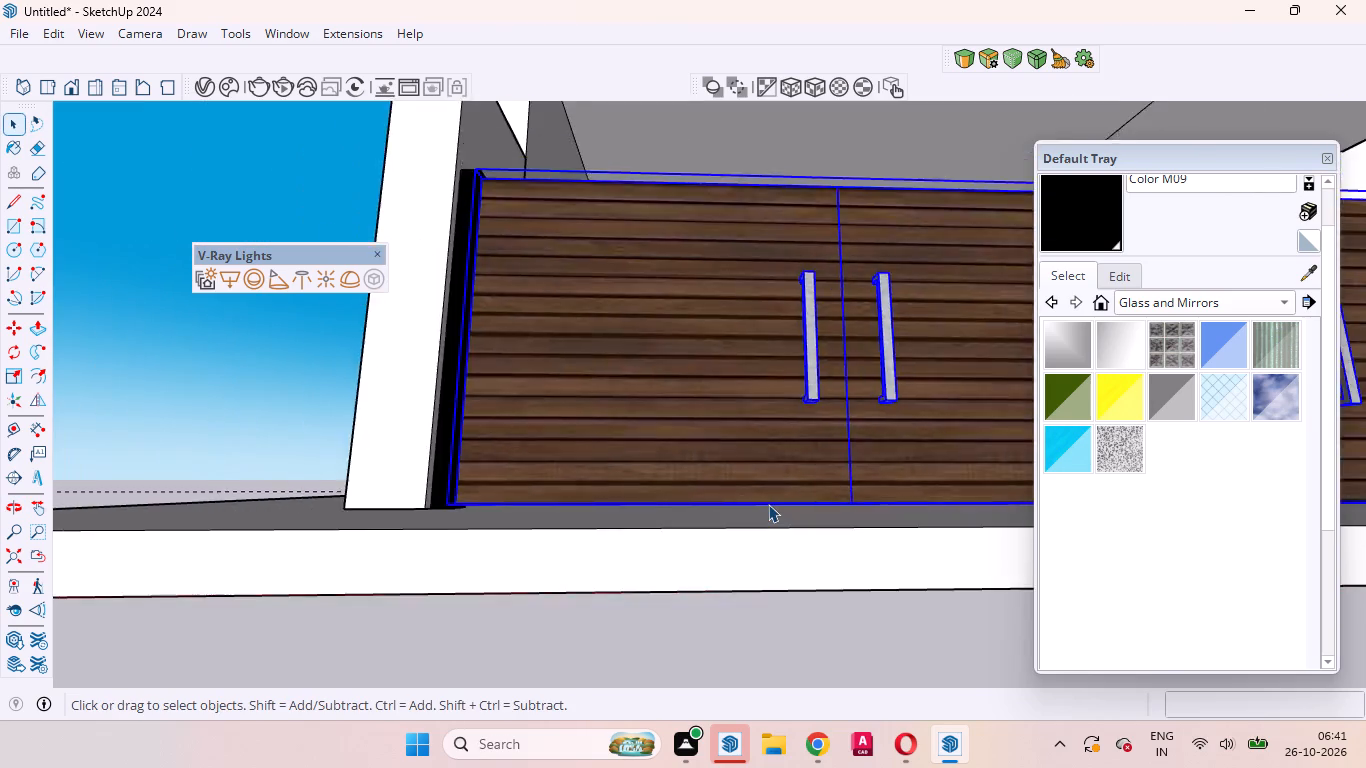
{"action": "scroll", "coordinate": [768, 504], "scroll_direction": "down", "scroll_amount": 9}
{"action": "left_click", "coordinate": [793, 626]}
{"action": "scroll", "coordinate": [779, 451], "scroll_direction": "up", "scroll_amount": 8}
{"action": "middle_click_drag", "start_coordinate": [780, 520], "coordinate": [784, 531]}
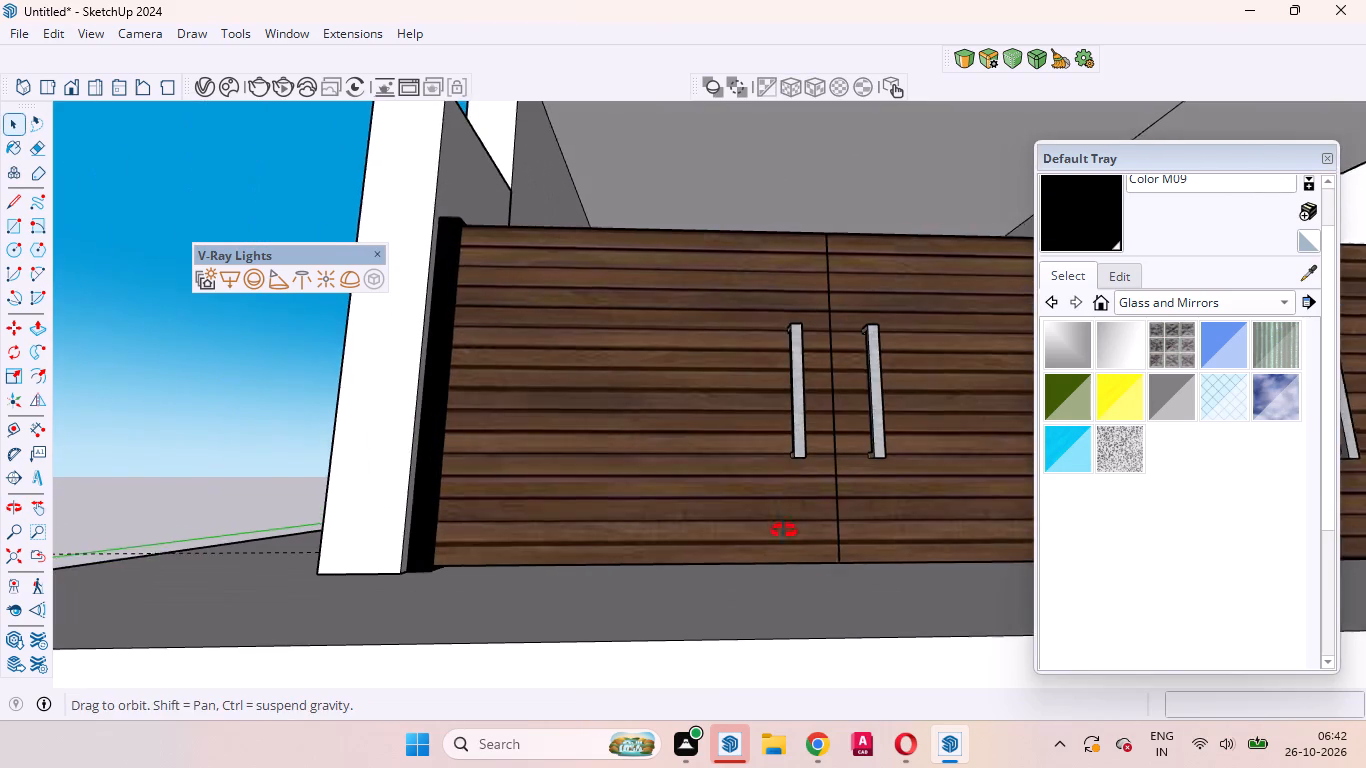
{"action": "middle_click_drag", "start_coordinate": [784, 531], "coordinate": [798, 566]}
{"action": "scroll", "coordinate": [724, 555], "scroll_direction": "up", "scroll_amount": 4}
{"action": "scroll", "coordinate": [714, 555], "scroll_direction": "down", "scroll_amount": 10}
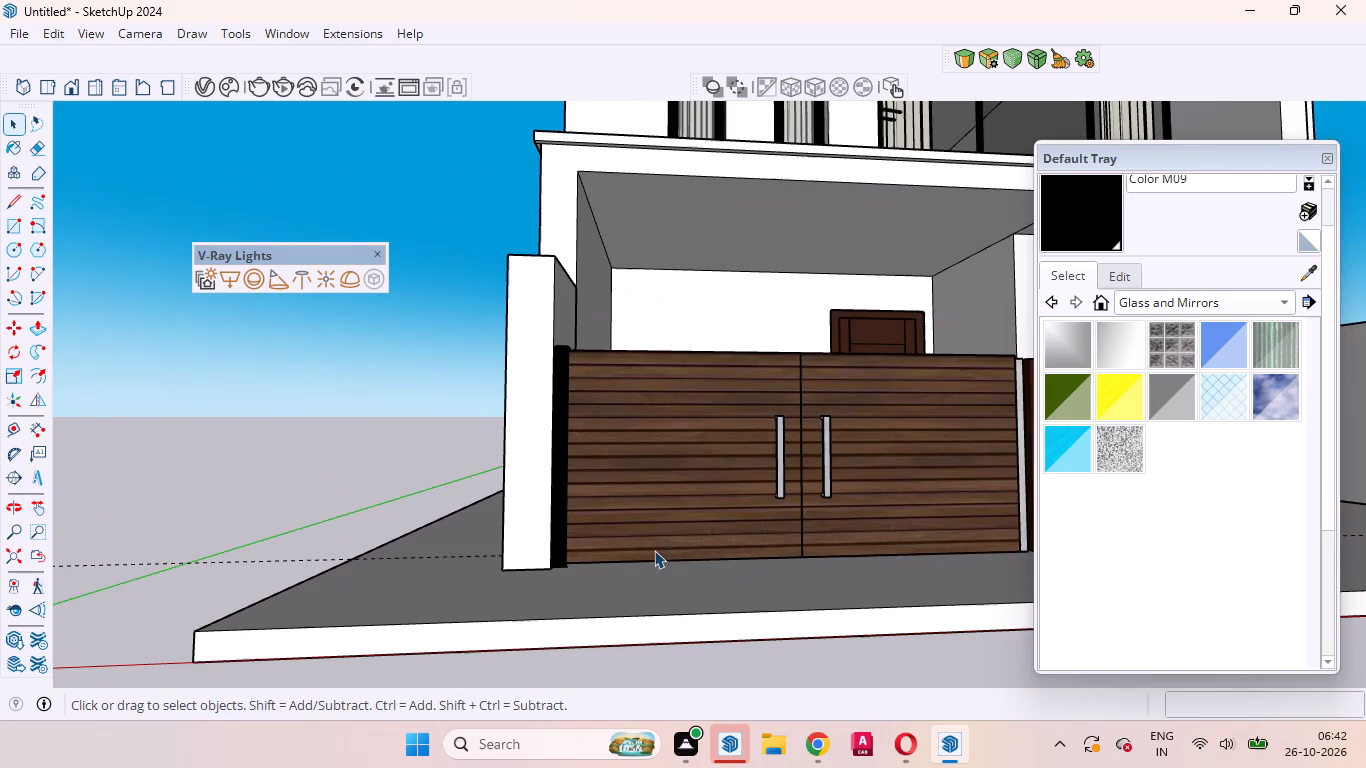
{"action": "scroll", "coordinate": [739, 569], "scroll_direction": "up", "scroll_amount": 1}
{"action": "scroll", "coordinate": [618, 574], "scroll_direction": "down", "scroll_amount": 9}
{"action": "scroll", "coordinate": [566, 529], "scroll_direction": "up", "scroll_amount": 3}
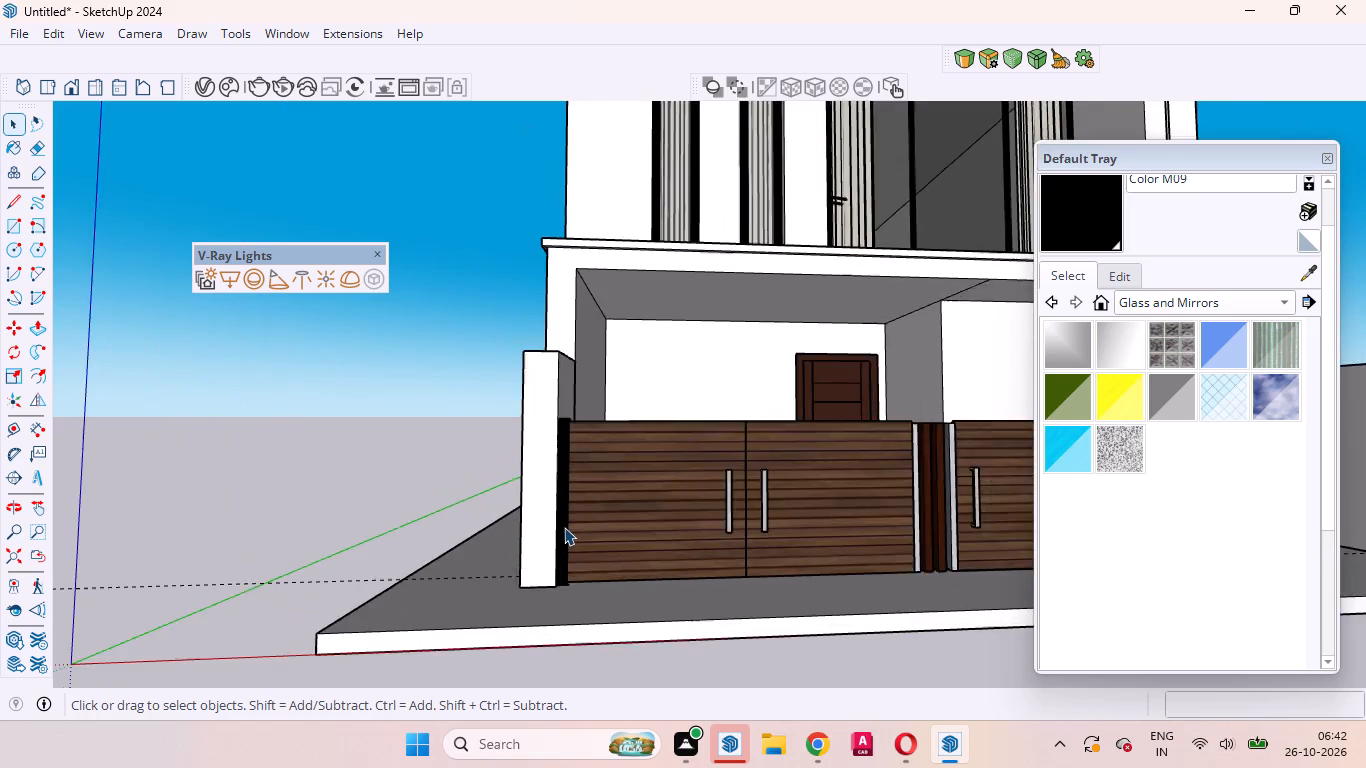
{"action": "scroll", "coordinate": [564, 527], "scroll_direction": "up", "scroll_amount": 9}
{"action": "scroll", "coordinate": [563, 526], "scroll_direction": "down", "scroll_amount": 3}
{"action": "scroll", "coordinate": [571, 517], "scroll_direction": "up", "scroll_amount": 2}
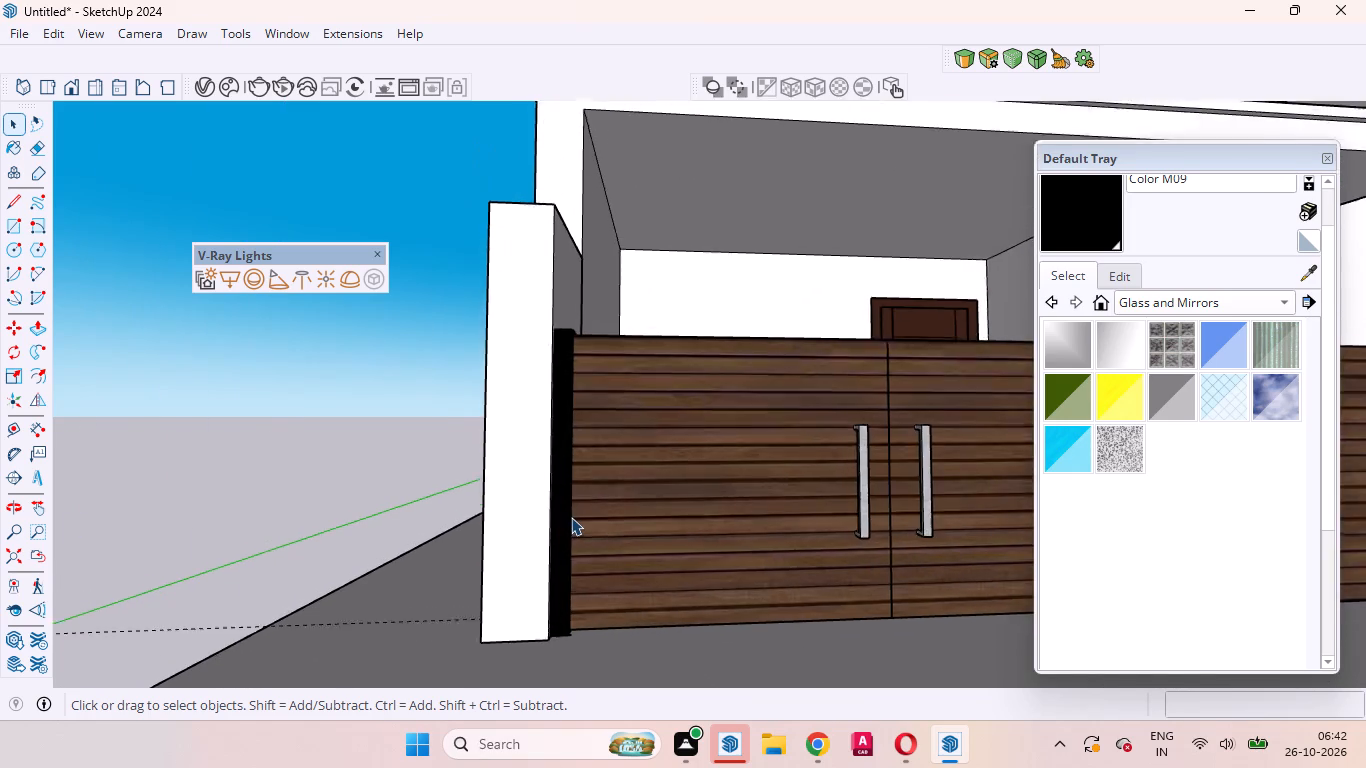
{"action": "scroll", "coordinate": [571, 517], "scroll_direction": "up", "scroll_amount": 2}
Copy the black gate post along the red axis by about 18' 3 3/4" to the far end of the main gate.
{"action": "left_click", "coordinate": [568, 509]}
{"action": "scroll", "coordinate": [574, 490], "scroll_direction": "down", "scroll_amount": 5}
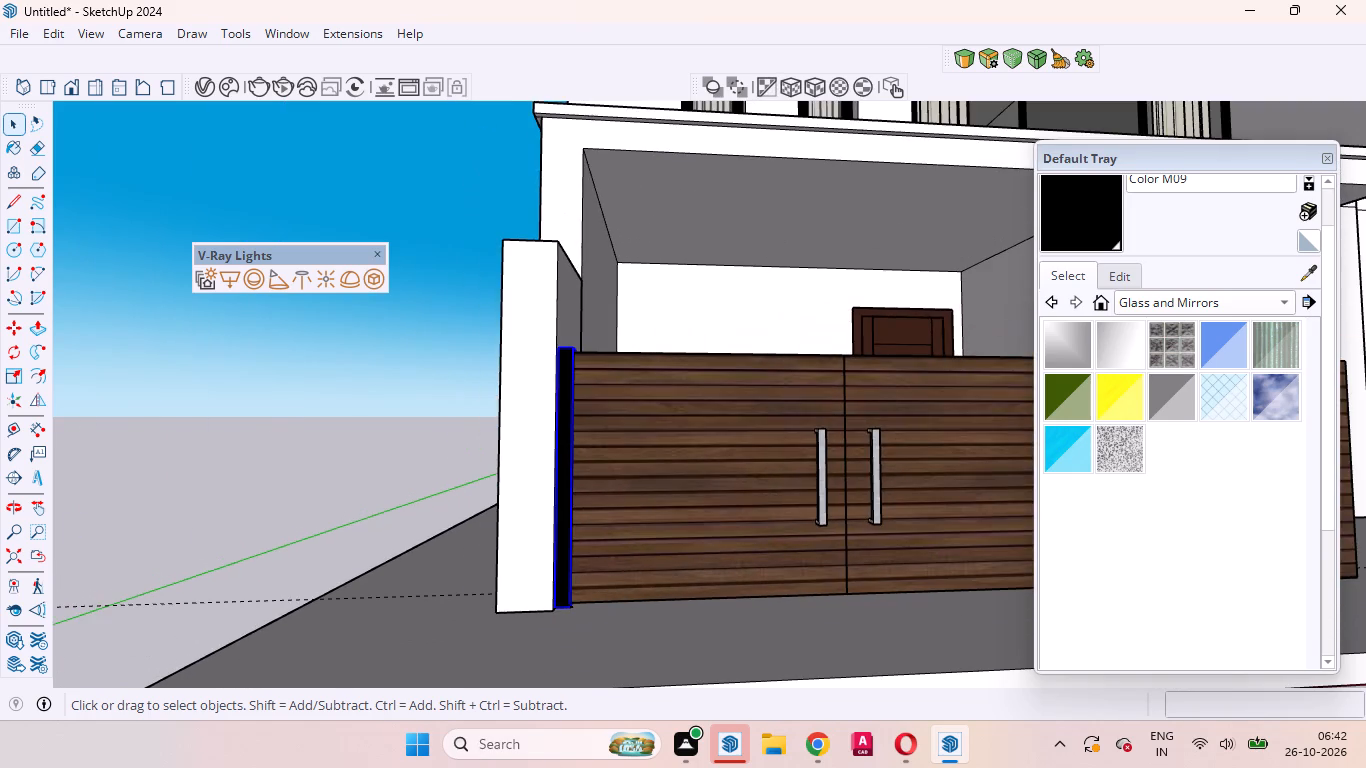
{"action": "scroll", "coordinate": [535, 729], "scroll_direction": "up", "scroll_amount": 4}
{"action": "scroll", "coordinate": [589, 610], "scroll_direction": "up", "scroll_amount": 20}
{"action": "scroll", "coordinate": [589, 610], "scroll_direction": "up", "scroll_amount": 1}
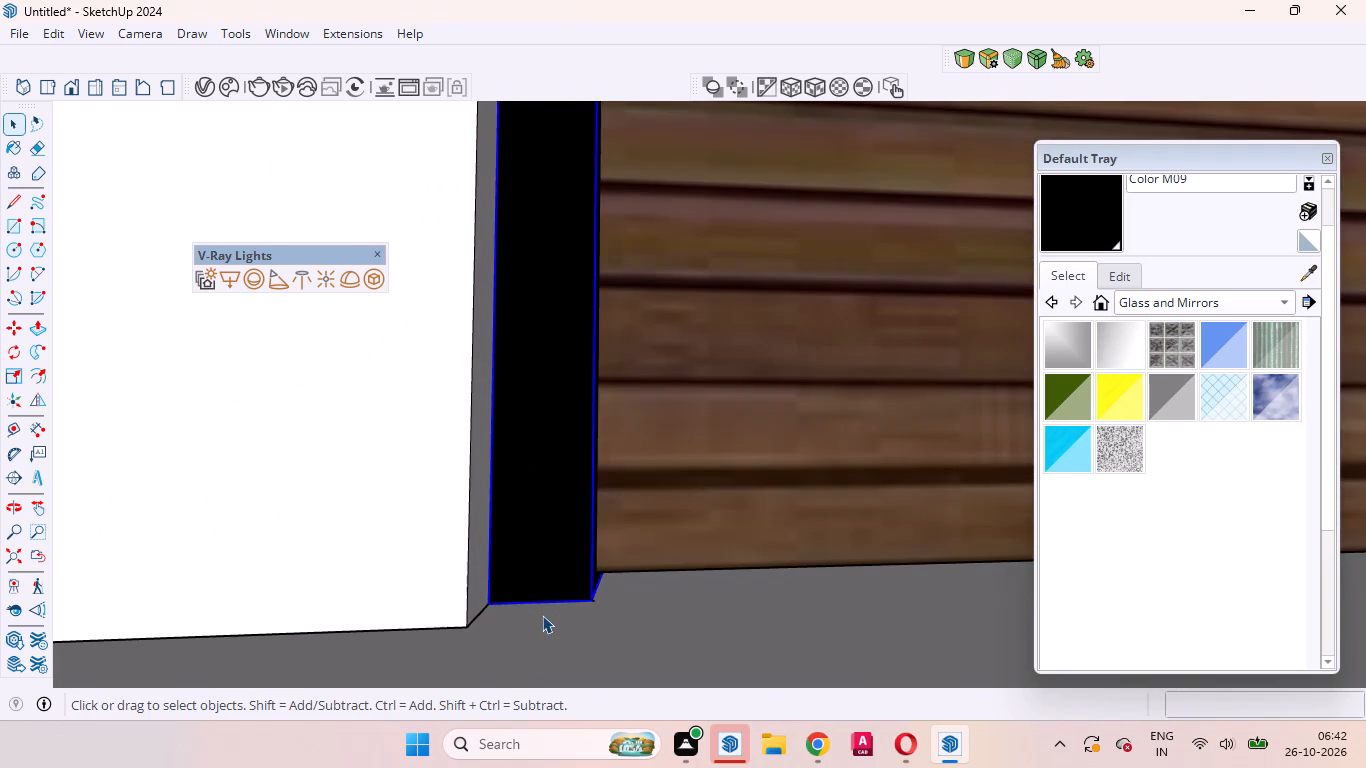
{"action": "key", "text": "m"}
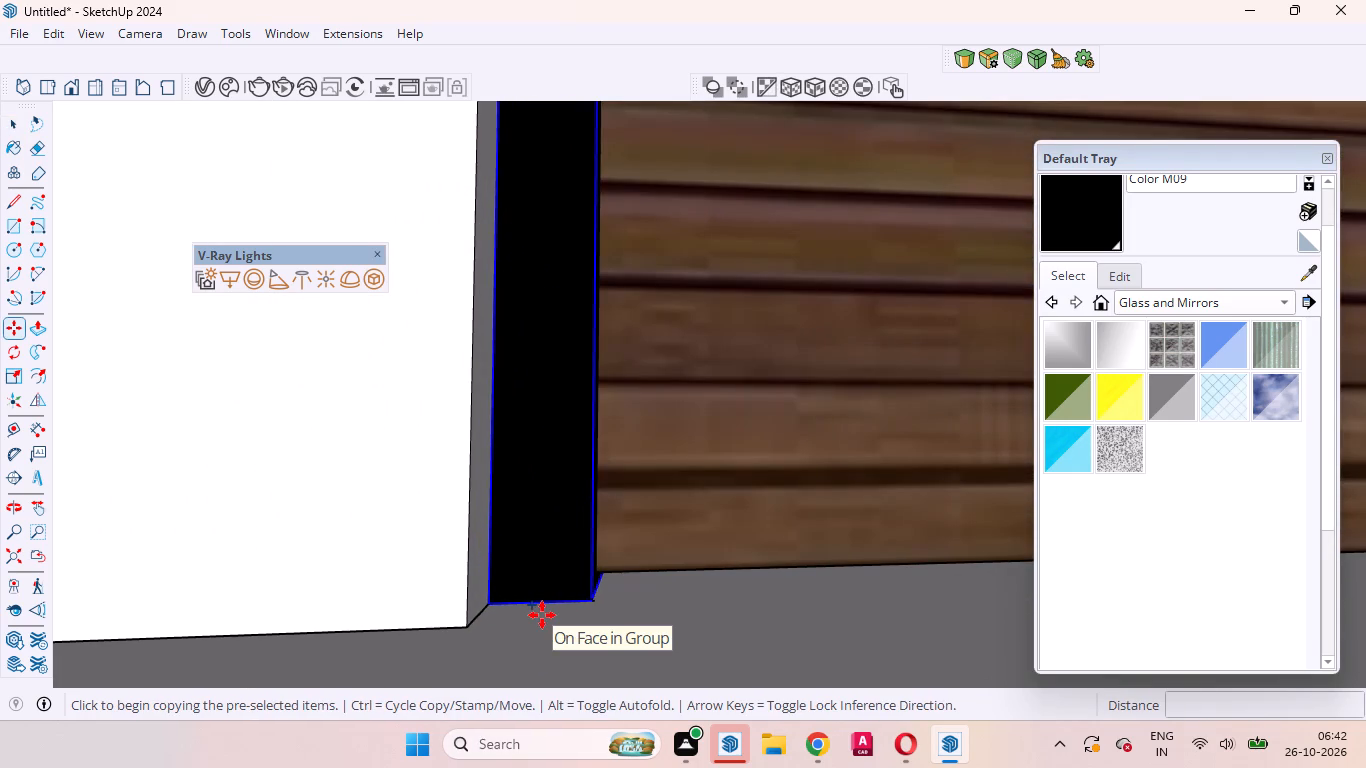
{"action": "scroll", "coordinate": [489, 605], "scroll_direction": "up", "scroll_amount": 11}
{"action": "left_click", "coordinate": [489, 605]}
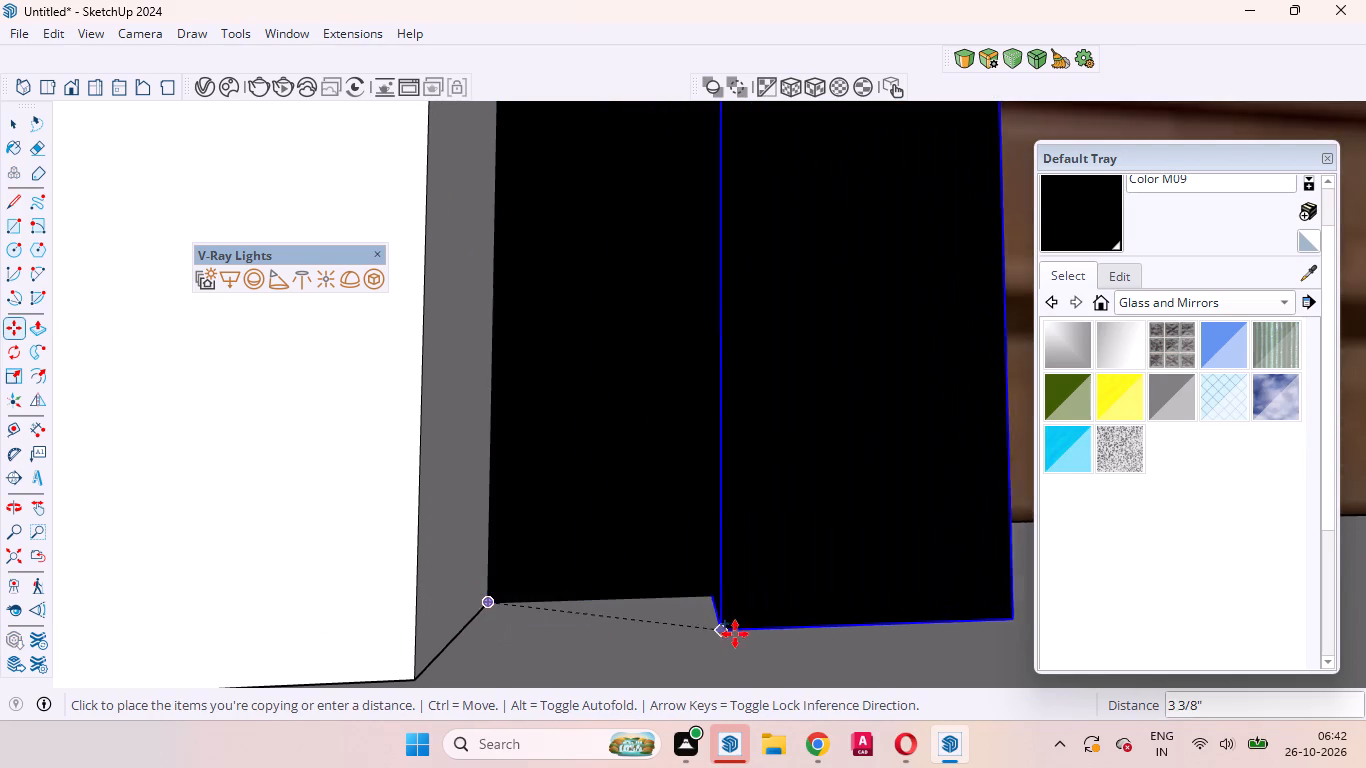
{"action": "scroll", "coordinate": [649, 658], "scroll_direction": "down", "scroll_amount": 20}
{"action": "scroll", "coordinate": [649, 658], "scroll_direction": "down", "scroll_amount": 8}
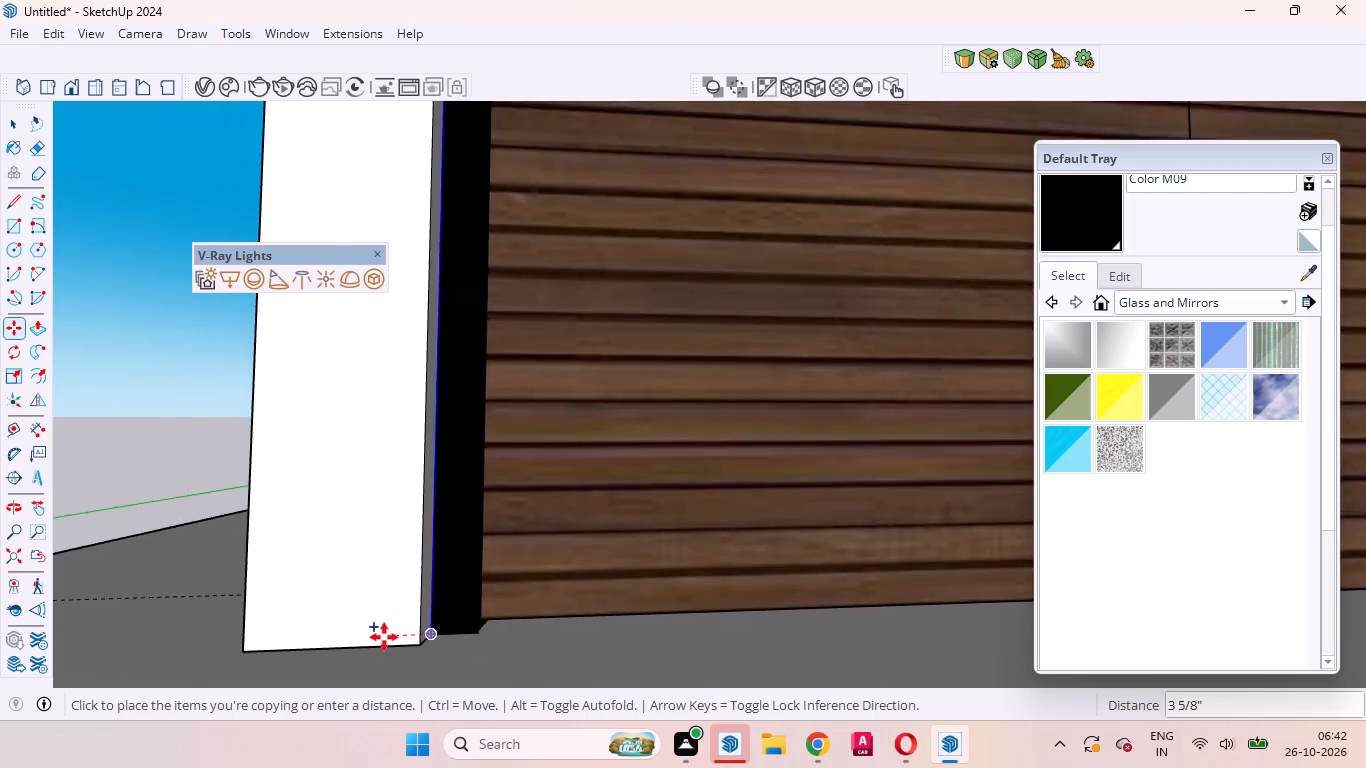
{"action": "scroll", "coordinate": [384, 637], "scroll_direction": "down", "scroll_amount": 10}
{"action": "scroll", "coordinate": [391, 665], "scroll_direction": "down", "scroll_amount": 15}
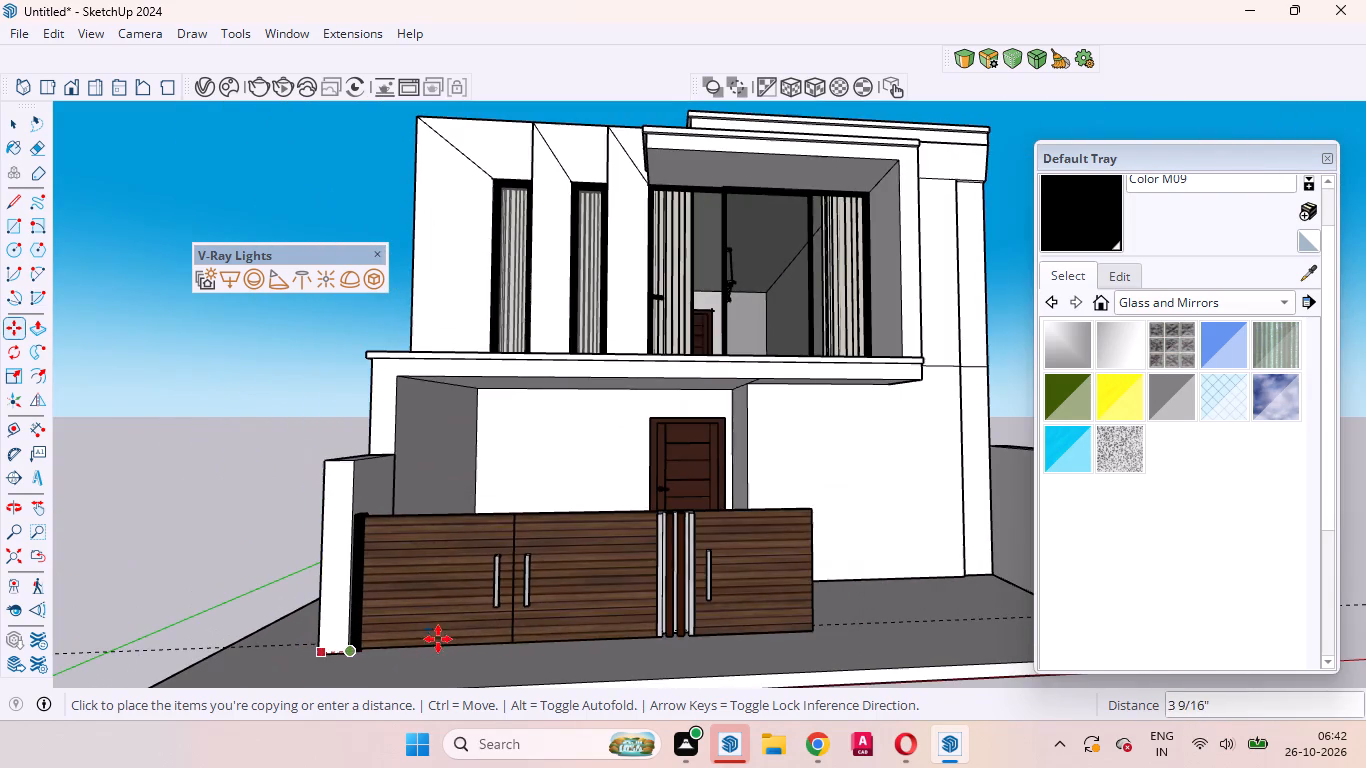
{"action": "scroll", "coordinate": [840, 631], "scroll_direction": "up", "scroll_amount": 16}
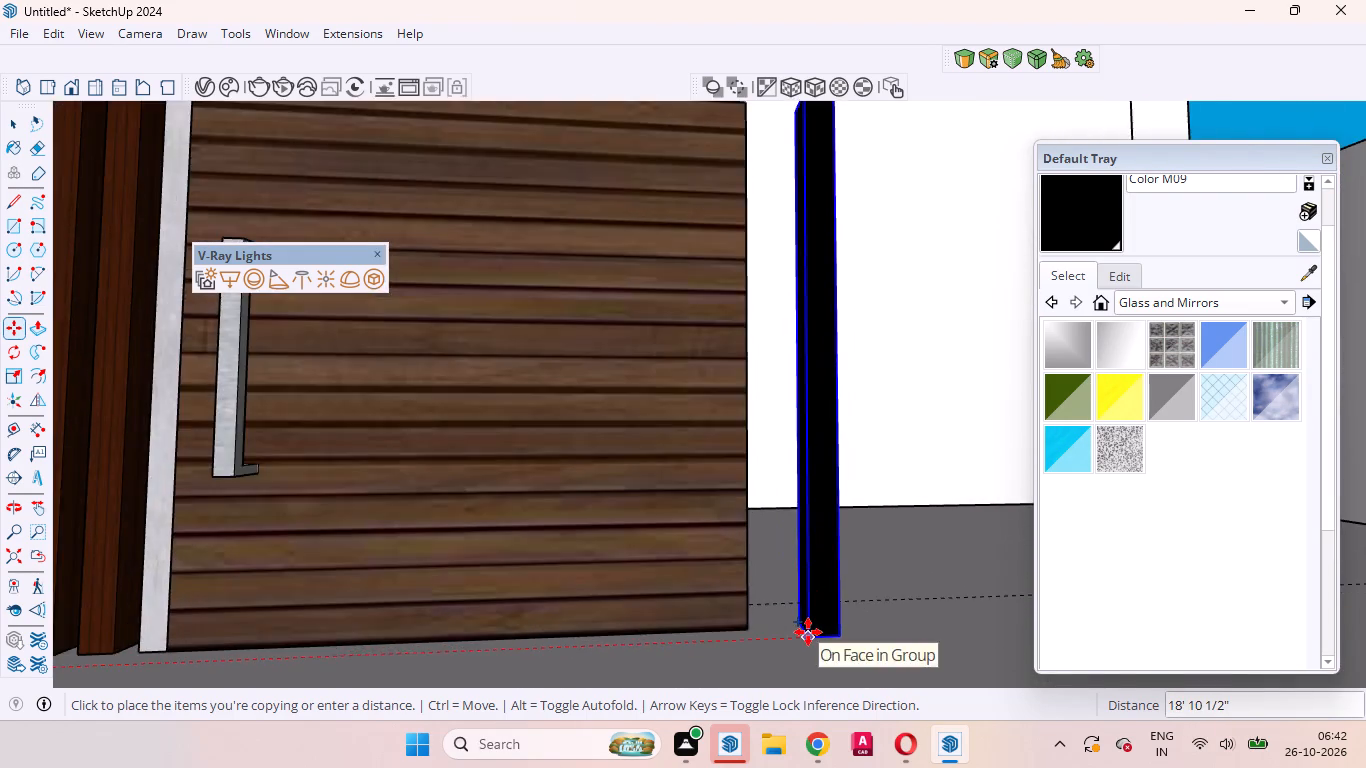
{"action": "scroll", "coordinate": [808, 632], "scroll_direction": "up", "scroll_amount": 8}
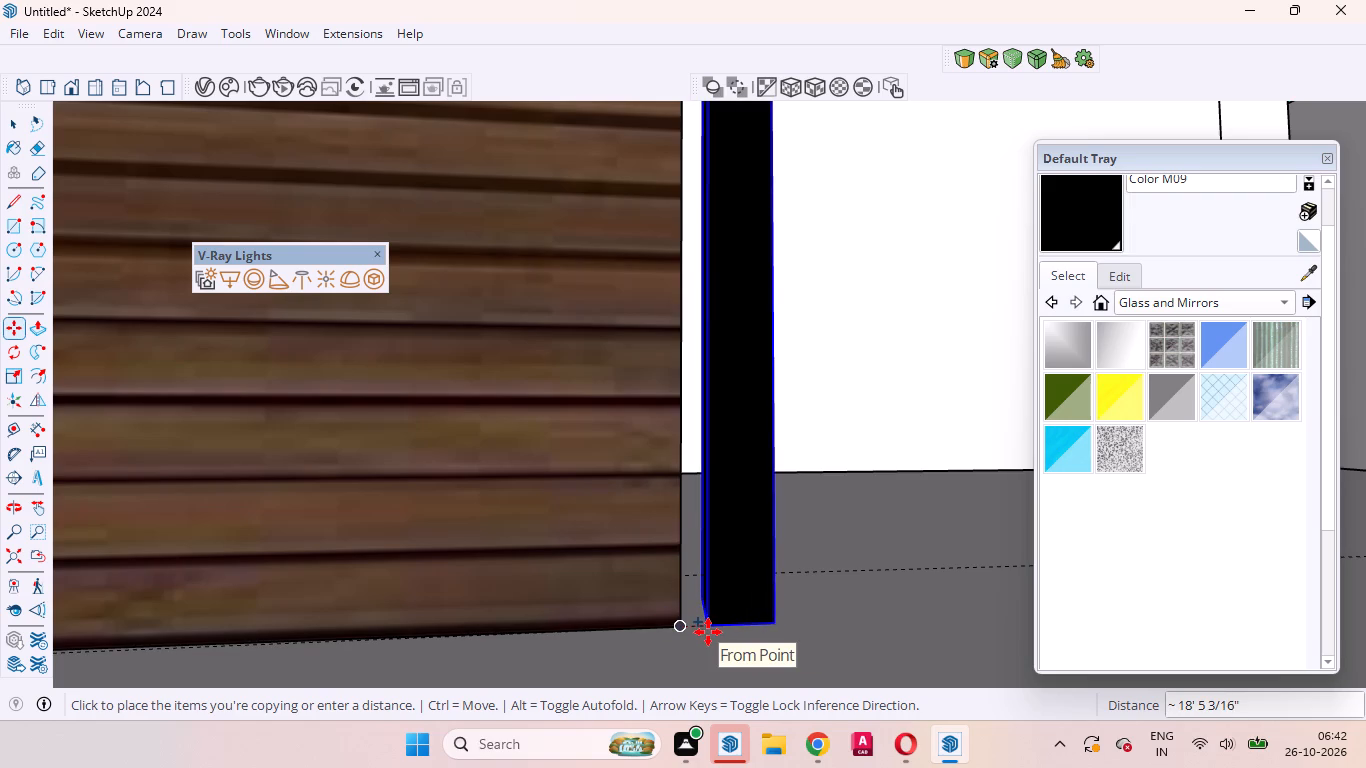
{"action": "key", "text": "Right"}
{"action": "scroll", "coordinate": [688, 630], "scroll_direction": "up", "scroll_amount": 4}
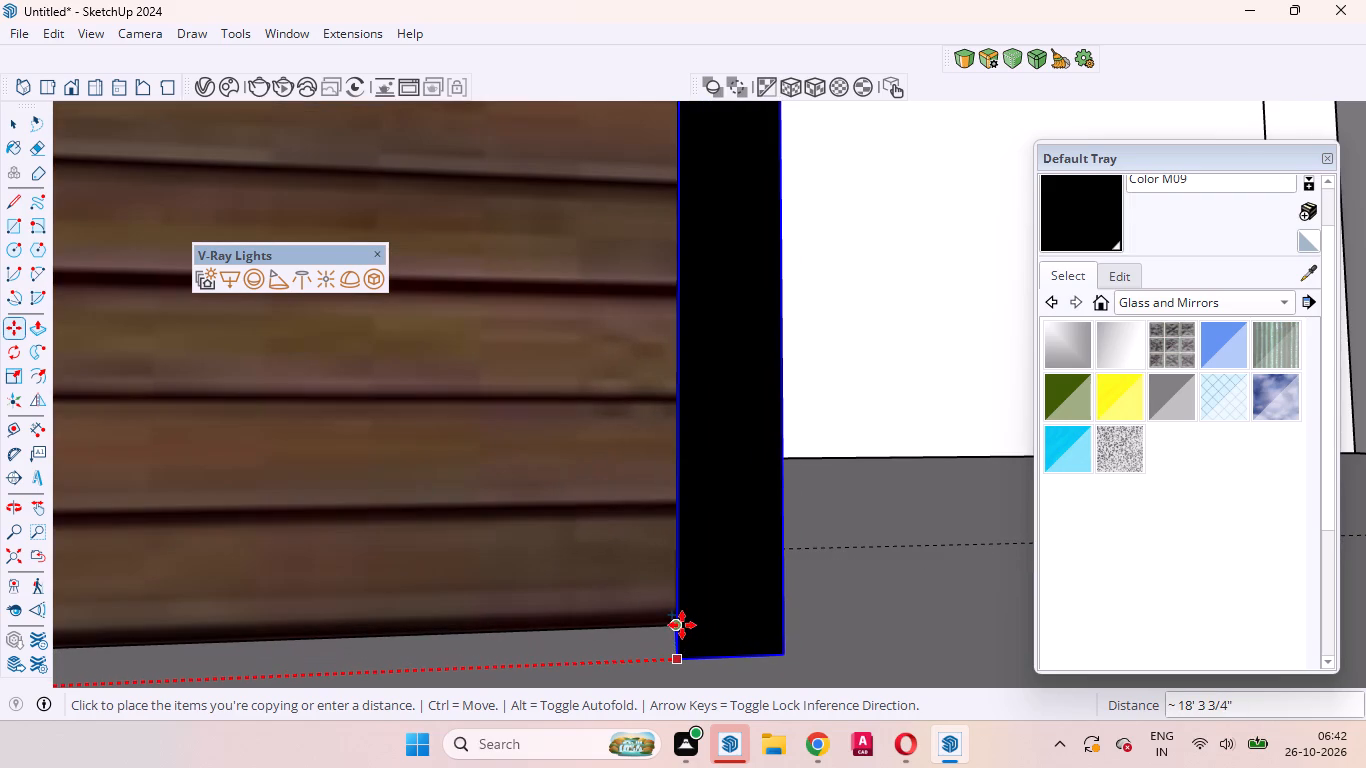
{"action": "left_click", "coordinate": [681, 625]}
{"action": "left_click", "coordinate": [904, 619]}
{"action": "key", "text": "space"}
{"action": "scroll", "coordinate": [893, 619], "scroll_direction": "down", "scroll_amount": 6}
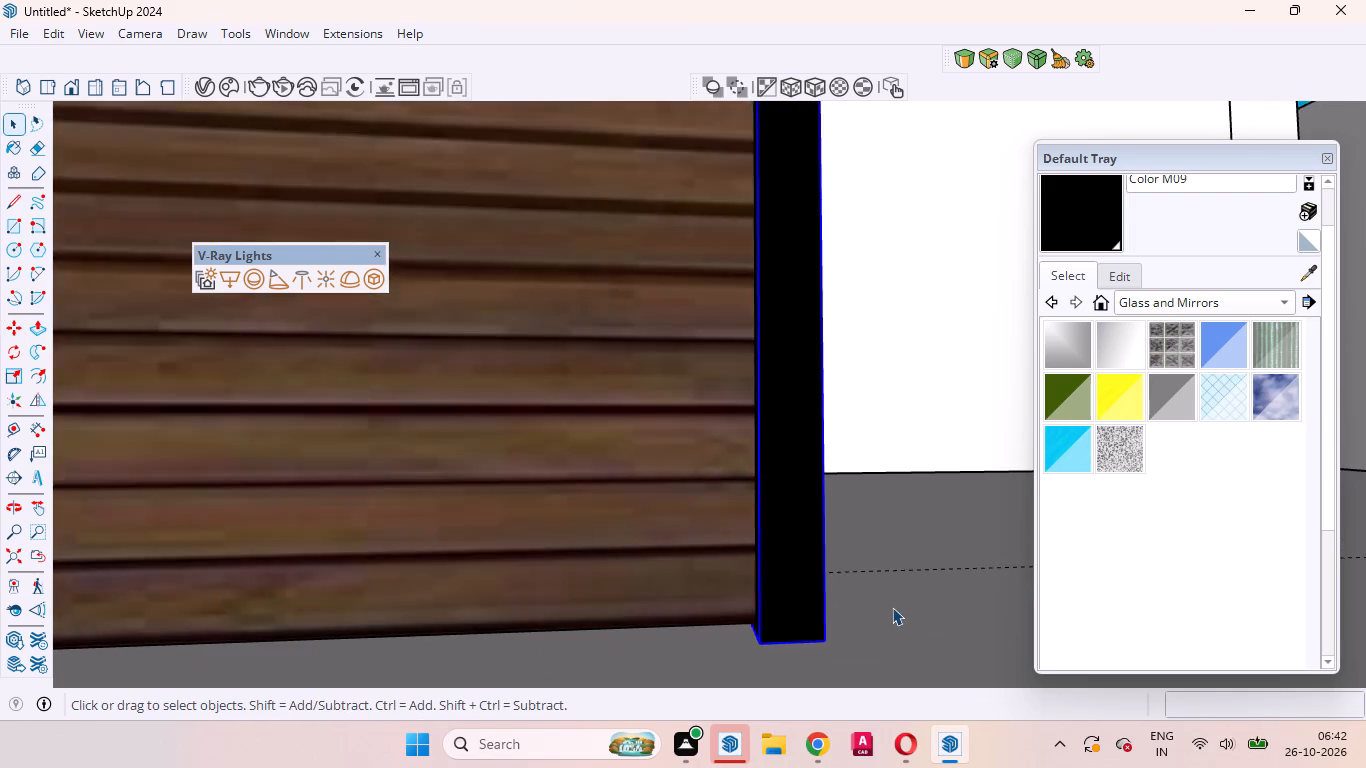
Examine the gate with a post at each end against the house front, from street level and from above.
{"action": "scroll", "coordinate": [892, 607], "scroll_direction": "down", "scroll_amount": 17}
{"action": "middle_click_drag", "start_coordinate": [805, 574], "coordinate": [594, 642]}
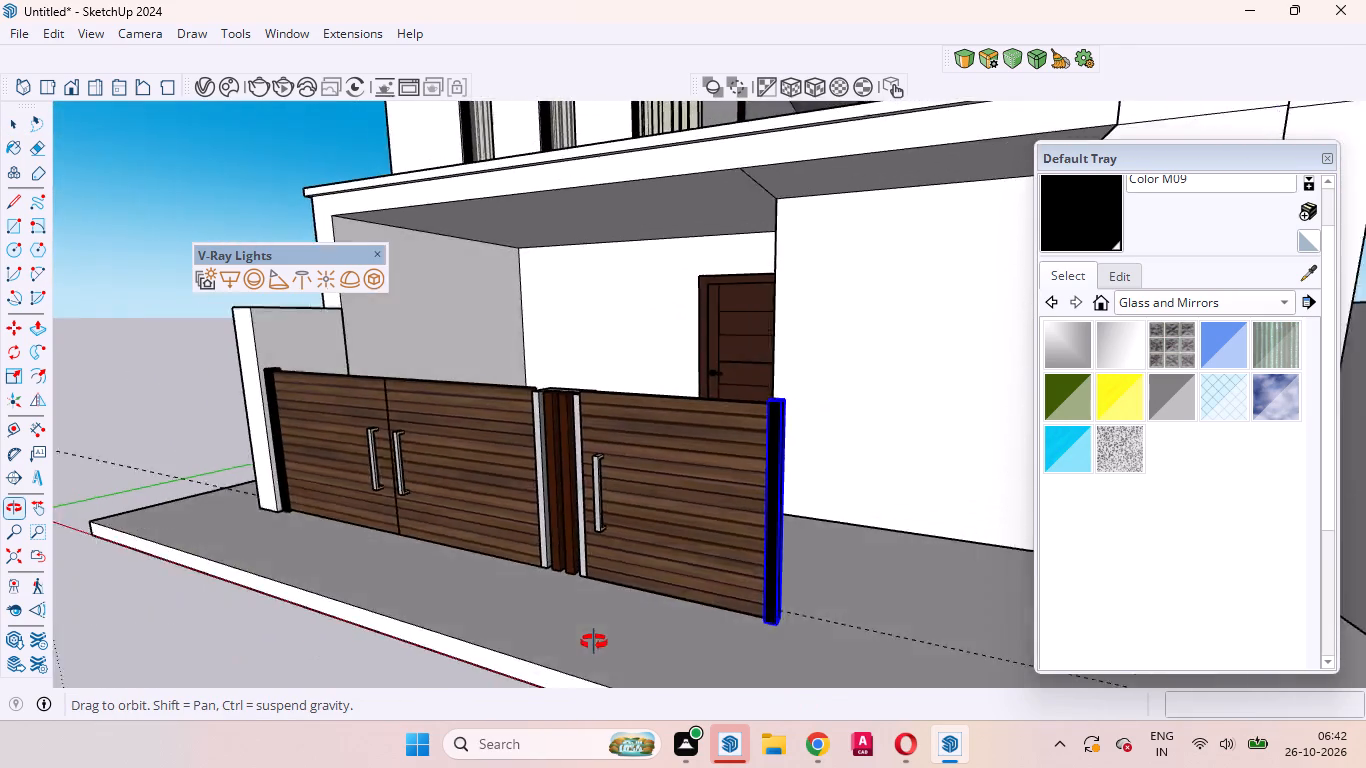
{"action": "middle_click_drag", "start_coordinate": [594, 642], "coordinate": [862, 699]}
{"action": "scroll", "coordinate": [793, 597], "scroll_direction": "down", "scroll_amount": 16}
{"action": "left_click", "coordinate": [818, 630]}
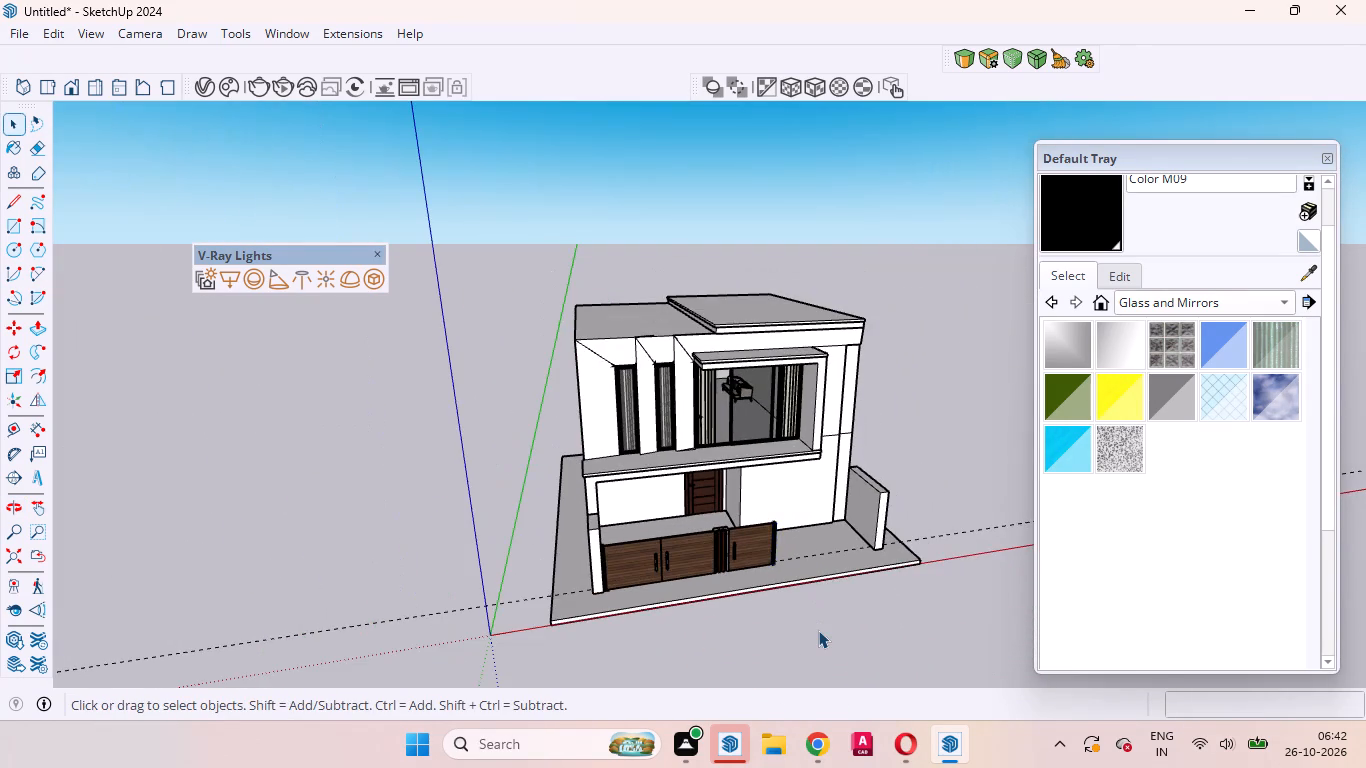
{"action": "middle_click_drag", "start_coordinate": [818, 630], "coordinate": [733, 562]}
{"action": "scroll", "coordinate": [733, 562], "scroll_direction": "up", "scroll_amount": 3}
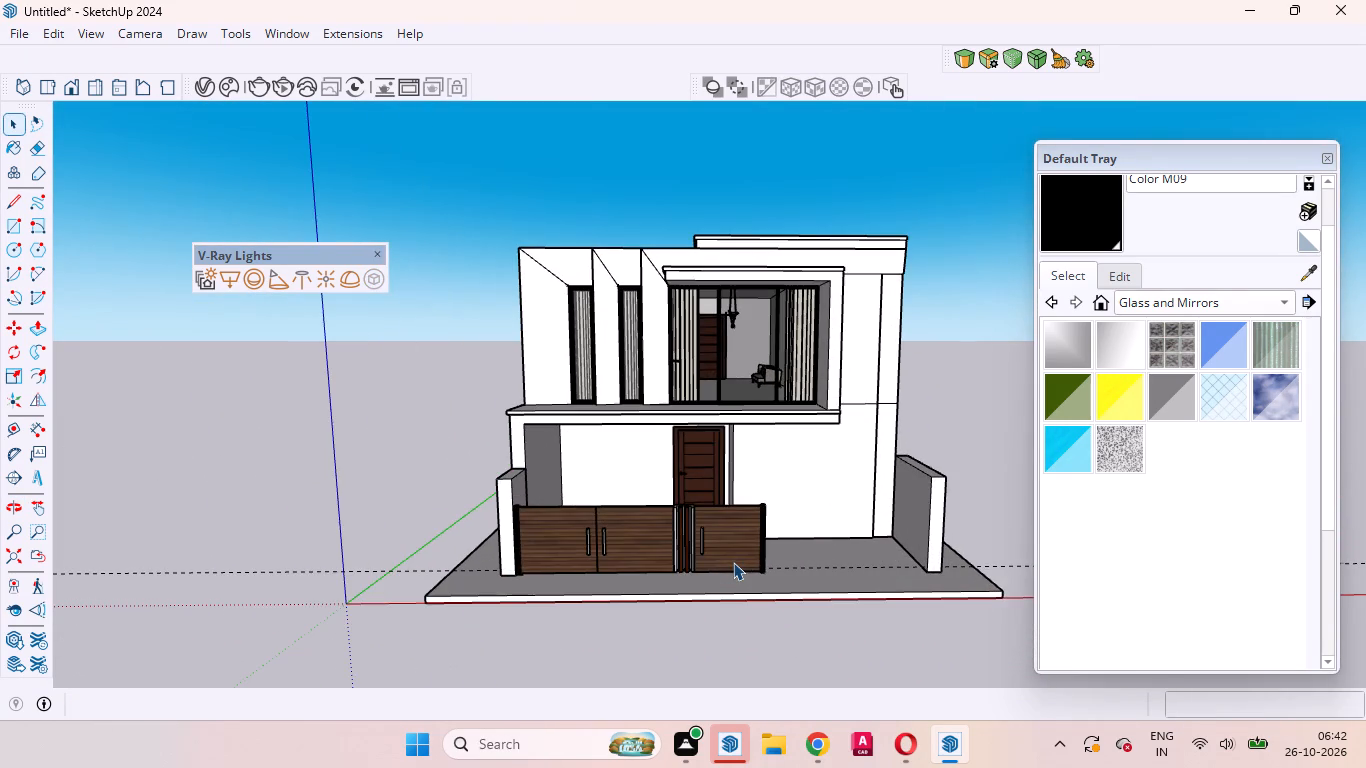
{"action": "scroll", "coordinate": [733, 562], "scroll_direction": "down", "scroll_amount": 5}
{"action": "scroll", "coordinate": [729, 551], "scroll_direction": "up", "scroll_amount": 2}
{"action": "middle_click_drag", "start_coordinate": [729, 551], "coordinate": [695, 514]}
{"action": "scroll", "coordinate": [735, 475], "scroll_direction": "up", "scroll_amount": 6}
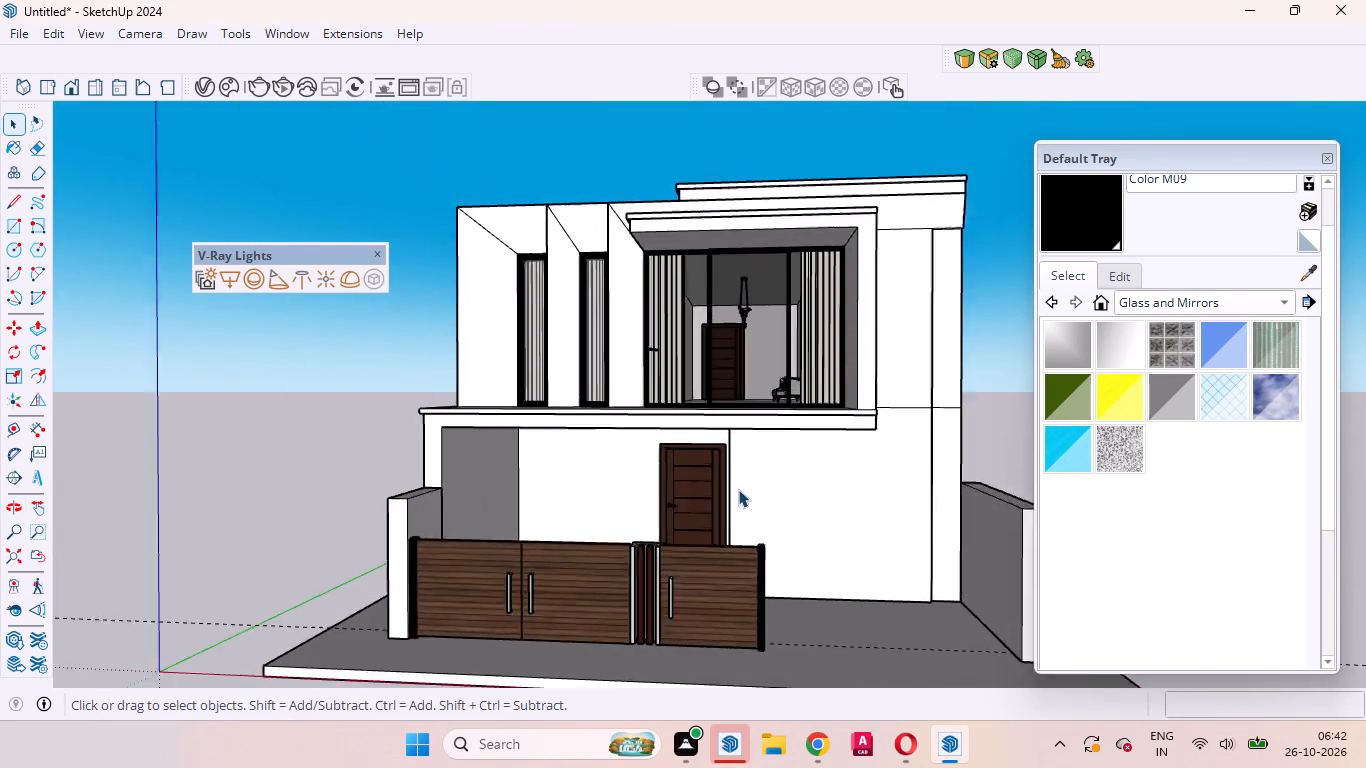
{"action": "scroll", "coordinate": [738, 489], "scroll_direction": "up", "scroll_amount": 2}
{"action": "middle_click_drag", "start_coordinate": [740, 492], "coordinate": [772, 706]}
{"action": "scroll", "coordinate": [746, 574], "scroll_direction": "down", "scroll_amount": 9}
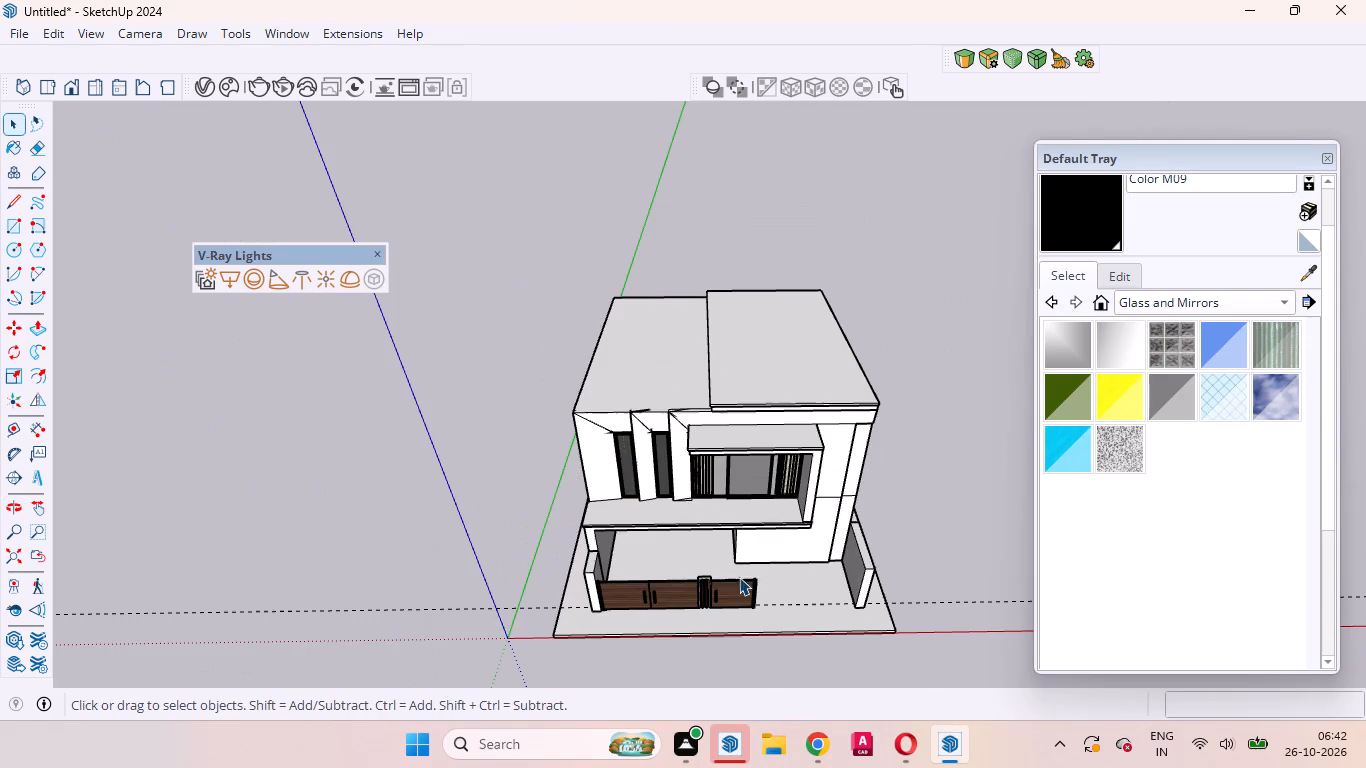
{"action": "scroll", "coordinate": [742, 586], "scroll_direction": "up", "scroll_amount": 6}
{"action": "middle_click_drag", "start_coordinate": [753, 631], "coordinate": [772, 742]}
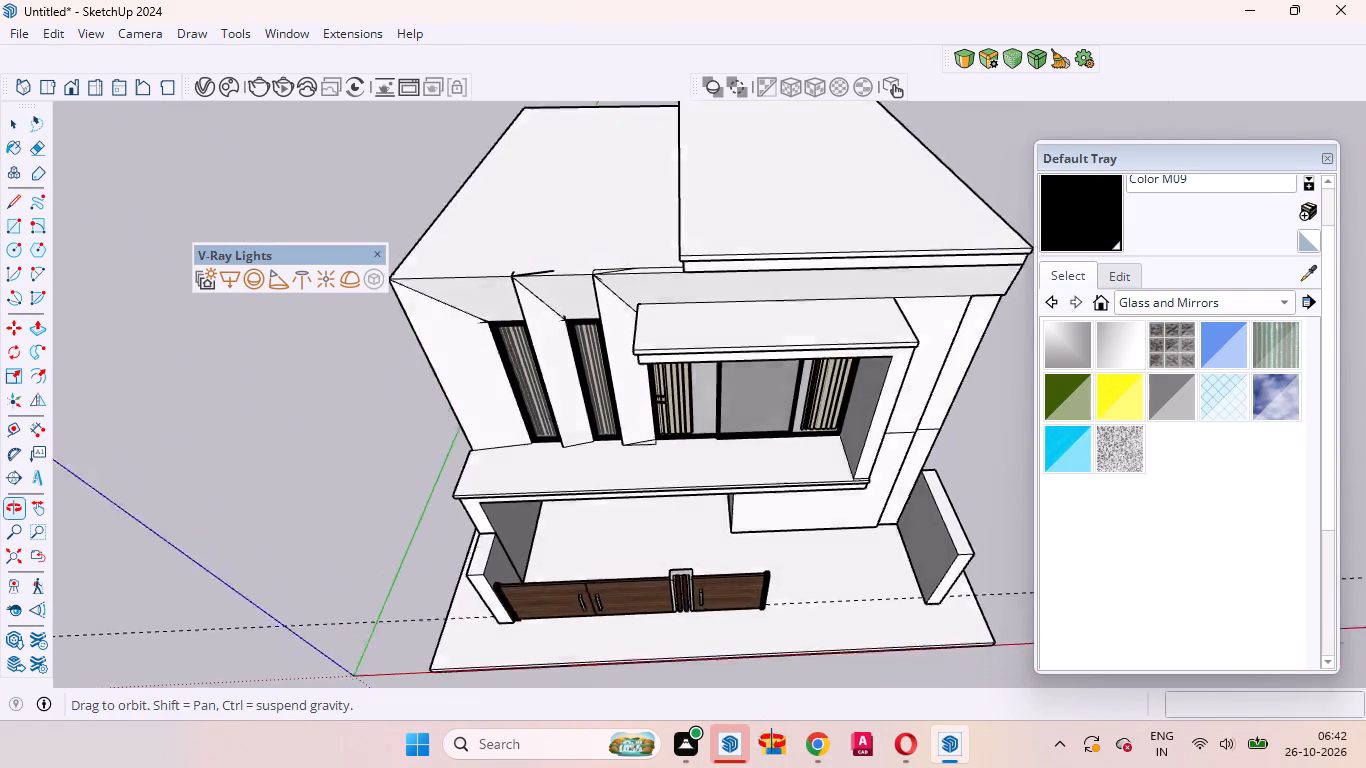
{"action": "middle_click_drag", "start_coordinate": [772, 742], "coordinate": [774, 761]}
{"action": "scroll", "coordinate": [751, 551], "scroll_direction": "up", "scroll_amount": 8}
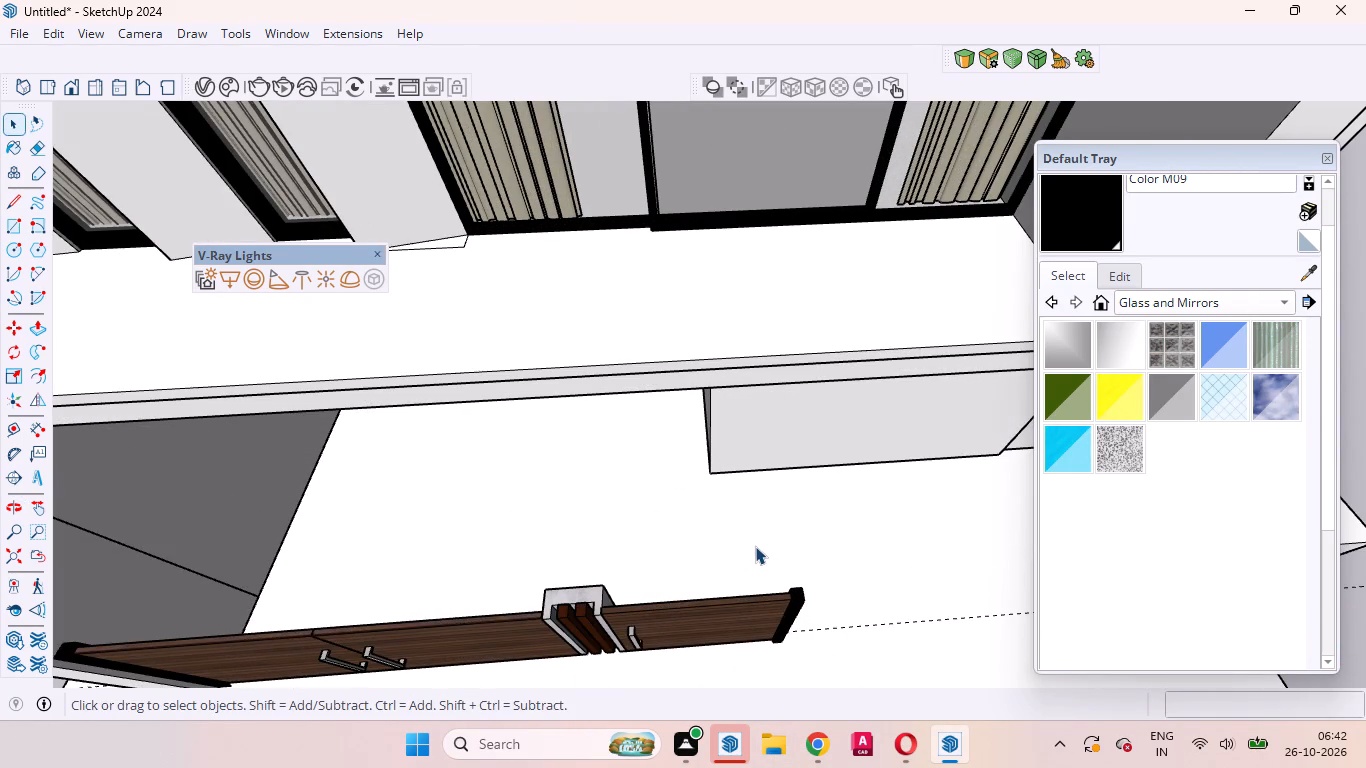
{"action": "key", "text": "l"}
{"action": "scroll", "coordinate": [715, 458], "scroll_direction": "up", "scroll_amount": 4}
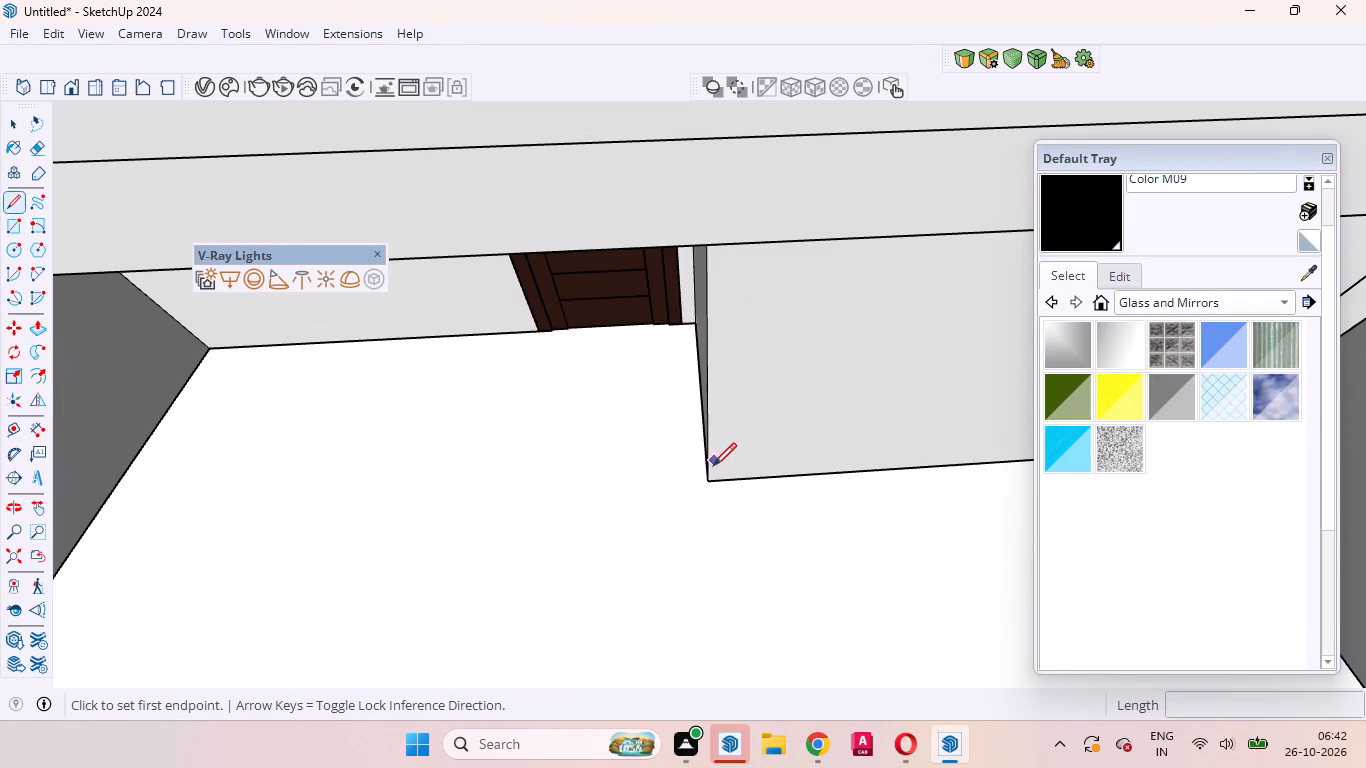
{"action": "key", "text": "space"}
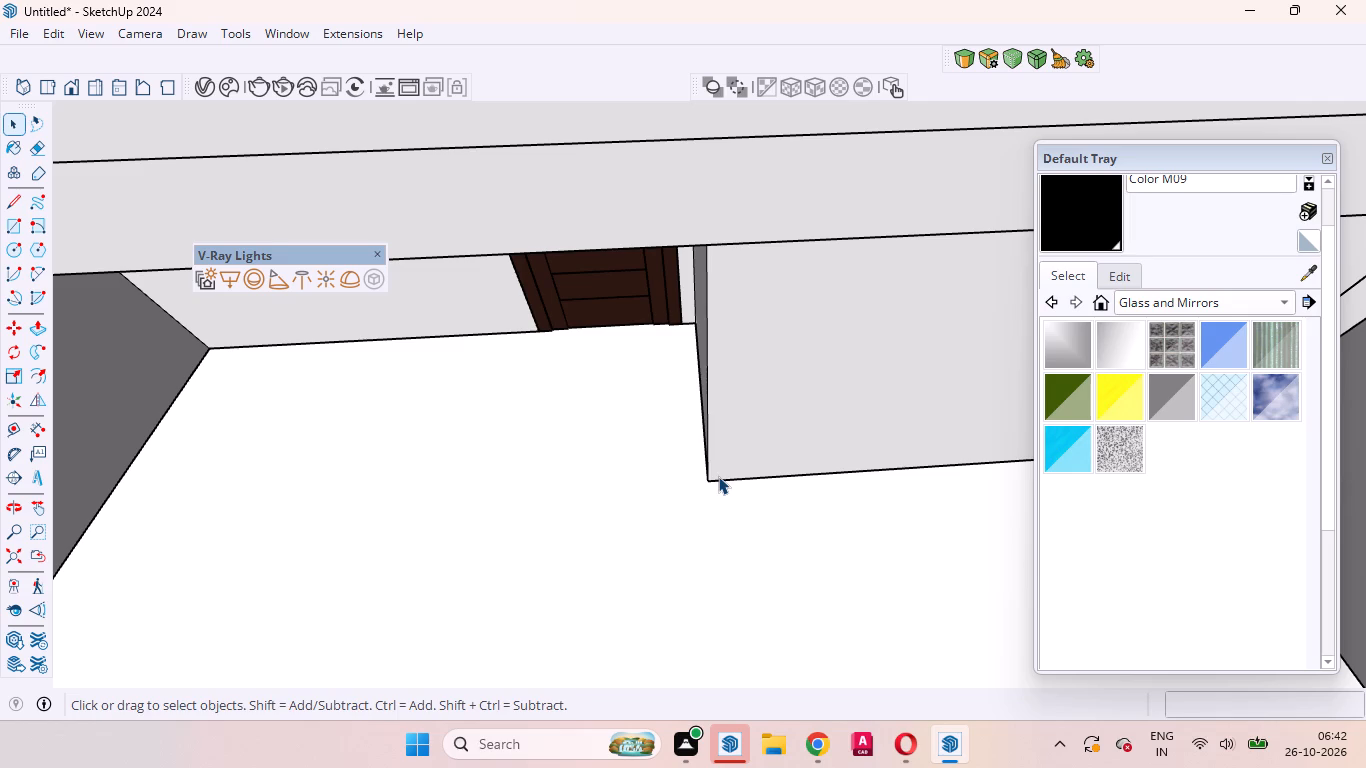
Place a guide line along the green axis from the ground-floor wall corner beside the entrance door across the front slab.
{"action": "key", "text": "t"}
{"action": "left_click", "coordinate": [707, 472]}
{"action": "scroll", "coordinate": [699, 598], "scroll_direction": "down", "scroll_amount": 11}
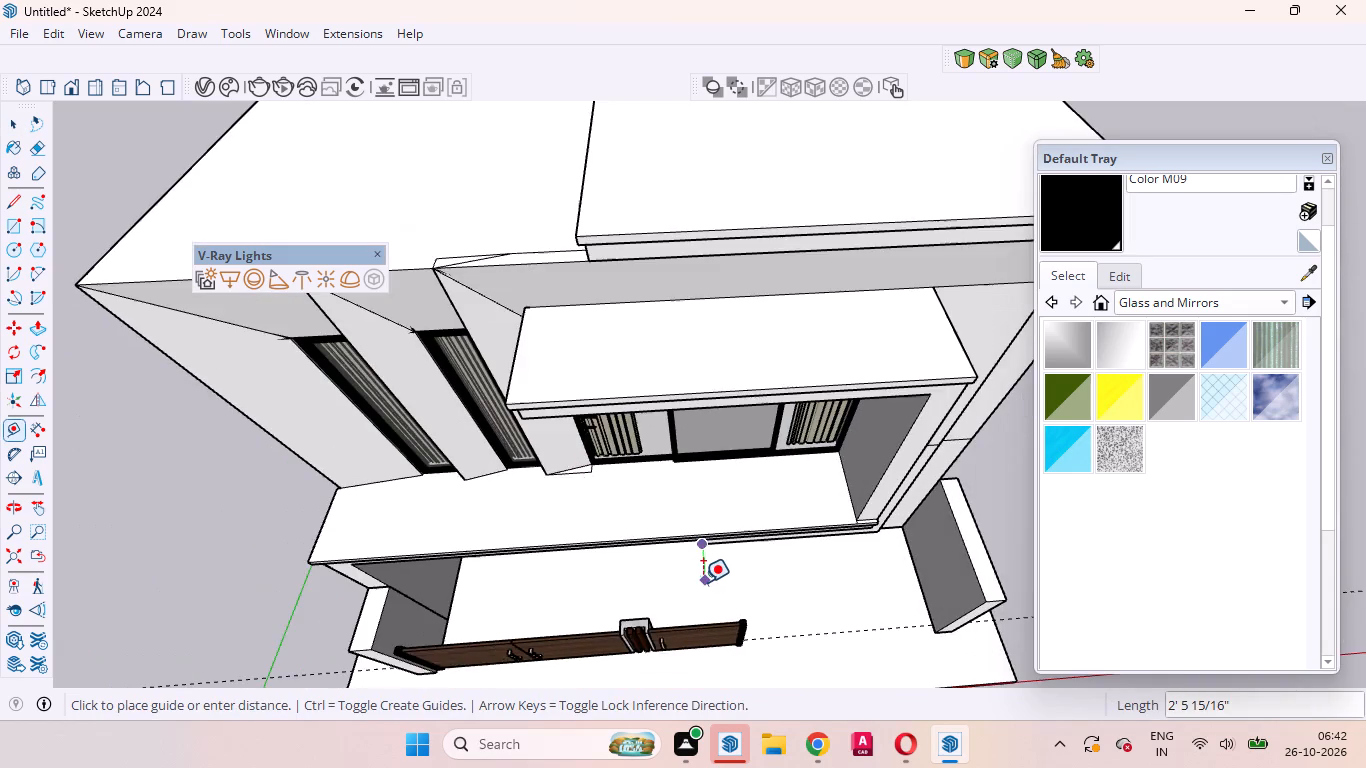
{"action": "scroll", "coordinate": [703, 582], "scroll_direction": "down", "scroll_amount": 9}
{"action": "scroll", "coordinate": [711, 648], "scroll_direction": "up", "scroll_amount": 4}
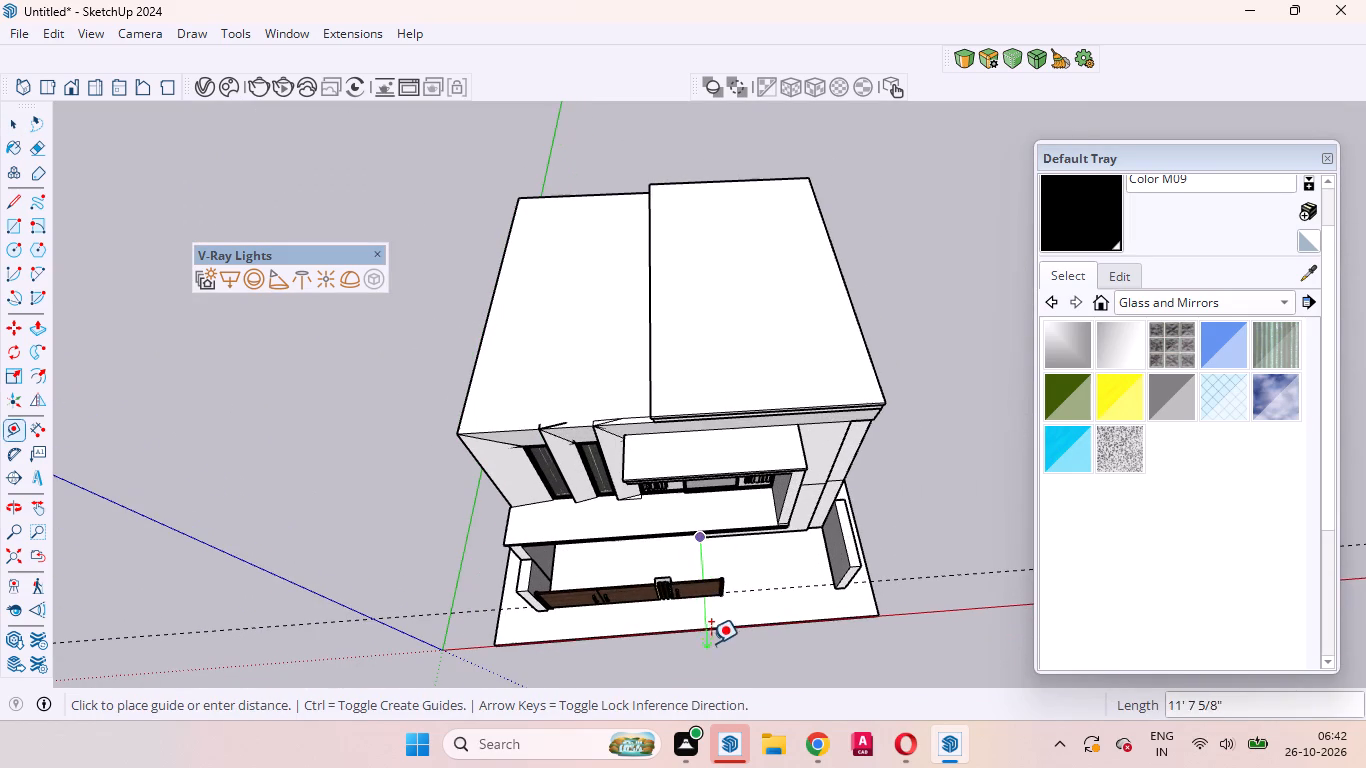
{"action": "left_click", "coordinate": [707, 628]}
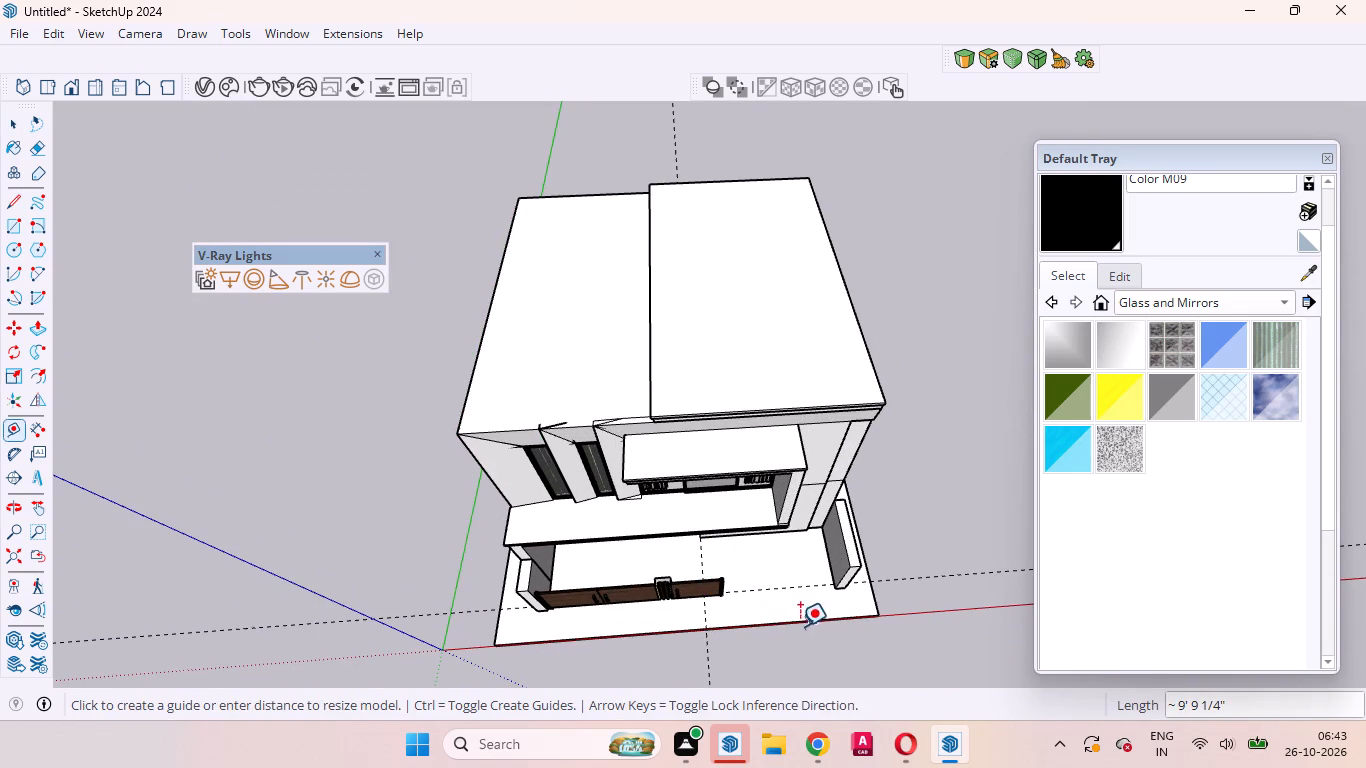
{"action": "key", "text": "space"}
Scale the main gate along the red axis to about 0.91, bringing its free end back near the new guide line.
{"action": "scroll", "coordinate": [671, 598], "scroll_direction": "up", "scroll_amount": 10}
{"action": "left_click", "coordinate": [728, 603]}
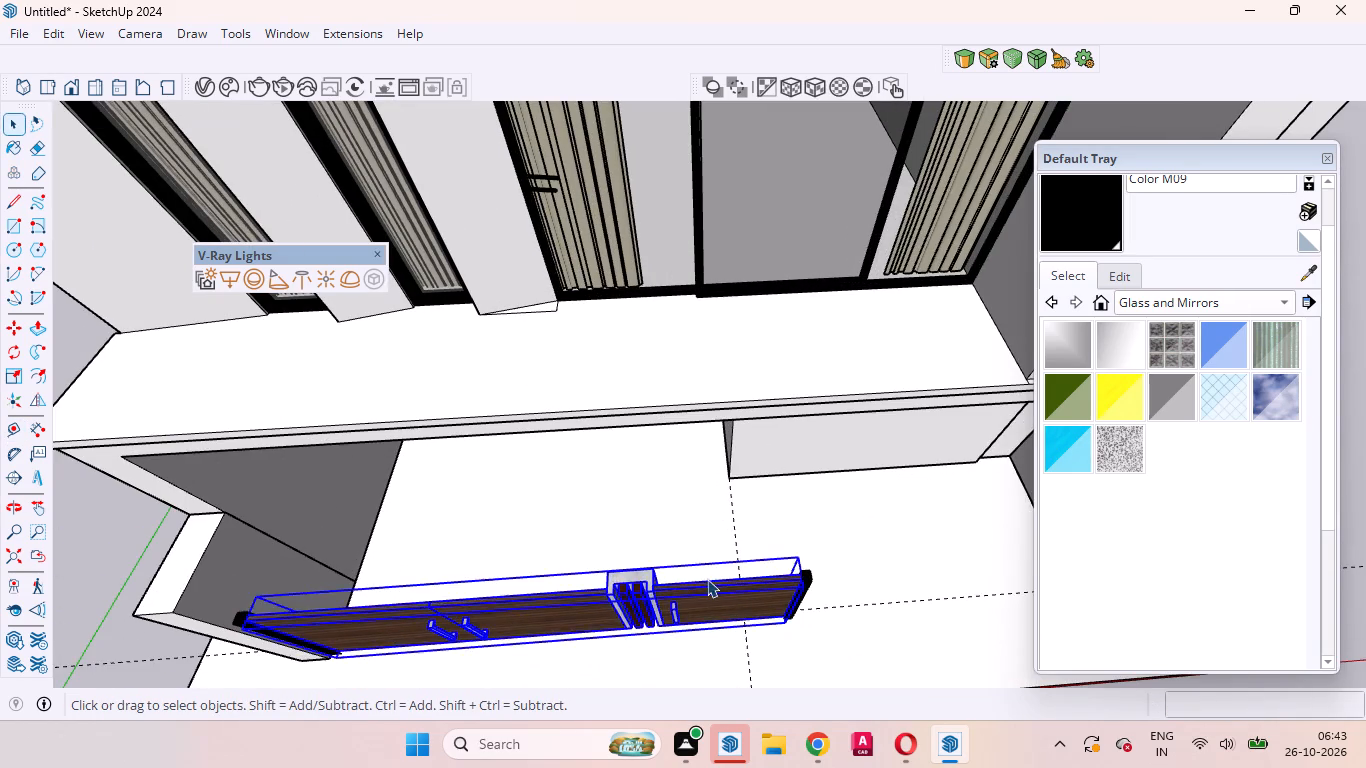
{"action": "scroll", "coordinate": [707, 579], "scroll_direction": "down", "scroll_amount": 5}
{"action": "scroll", "coordinate": [712, 586], "scroll_direction": "up", "scroll_amount": 10}
{"action": "middle_click_drag", "start_coordinate": [741, 634], "coordinate": [701, 597]}
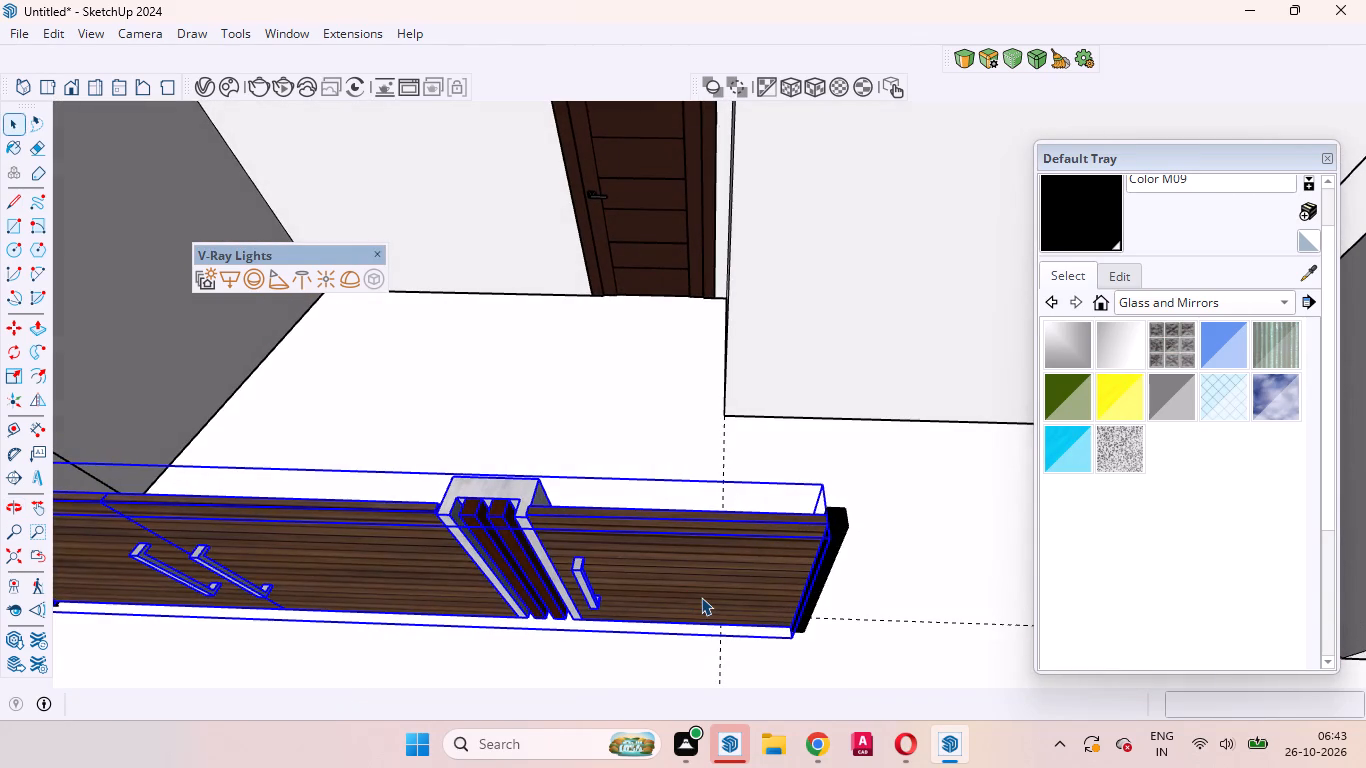
{"action": "key", "text": "s"}
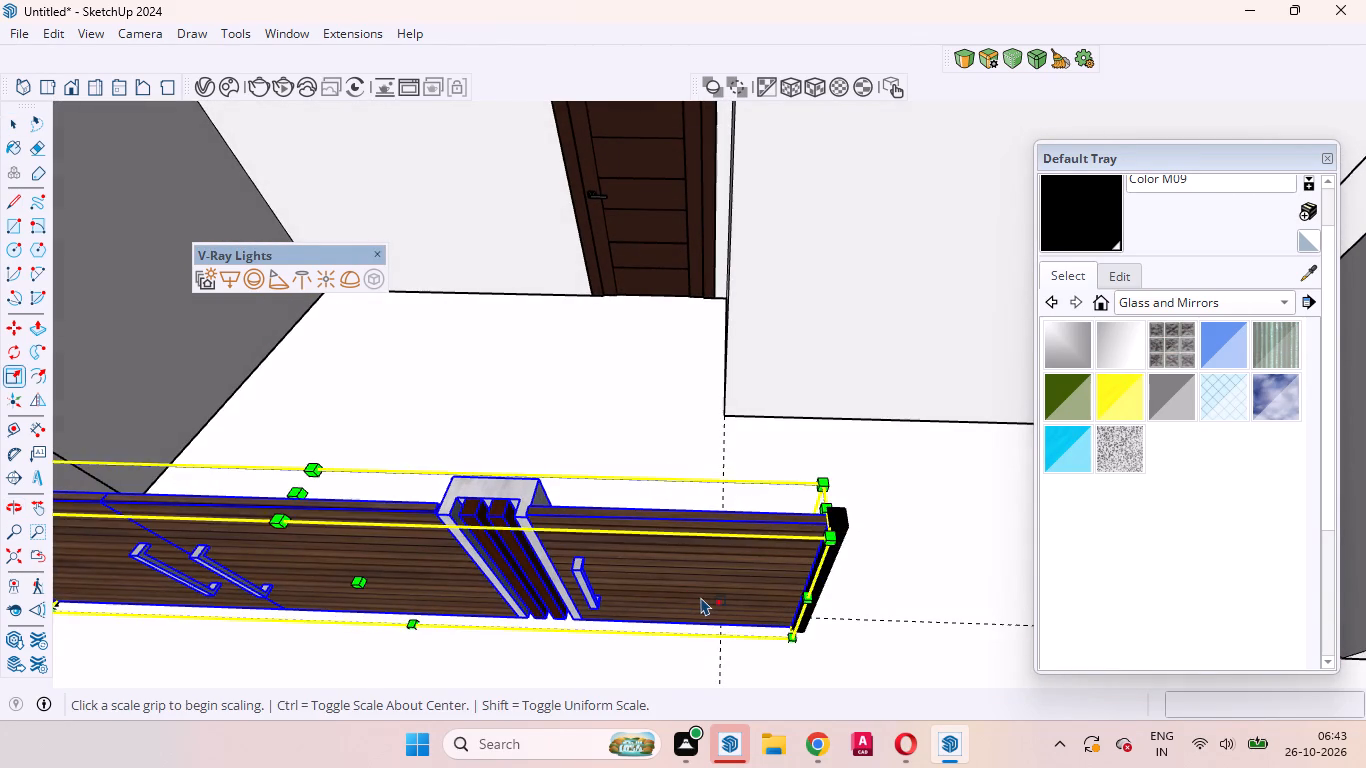
{"action": "scroll", "coordinate": [701, 597], "scroll_direction": "up", "scroll_amount": 4}
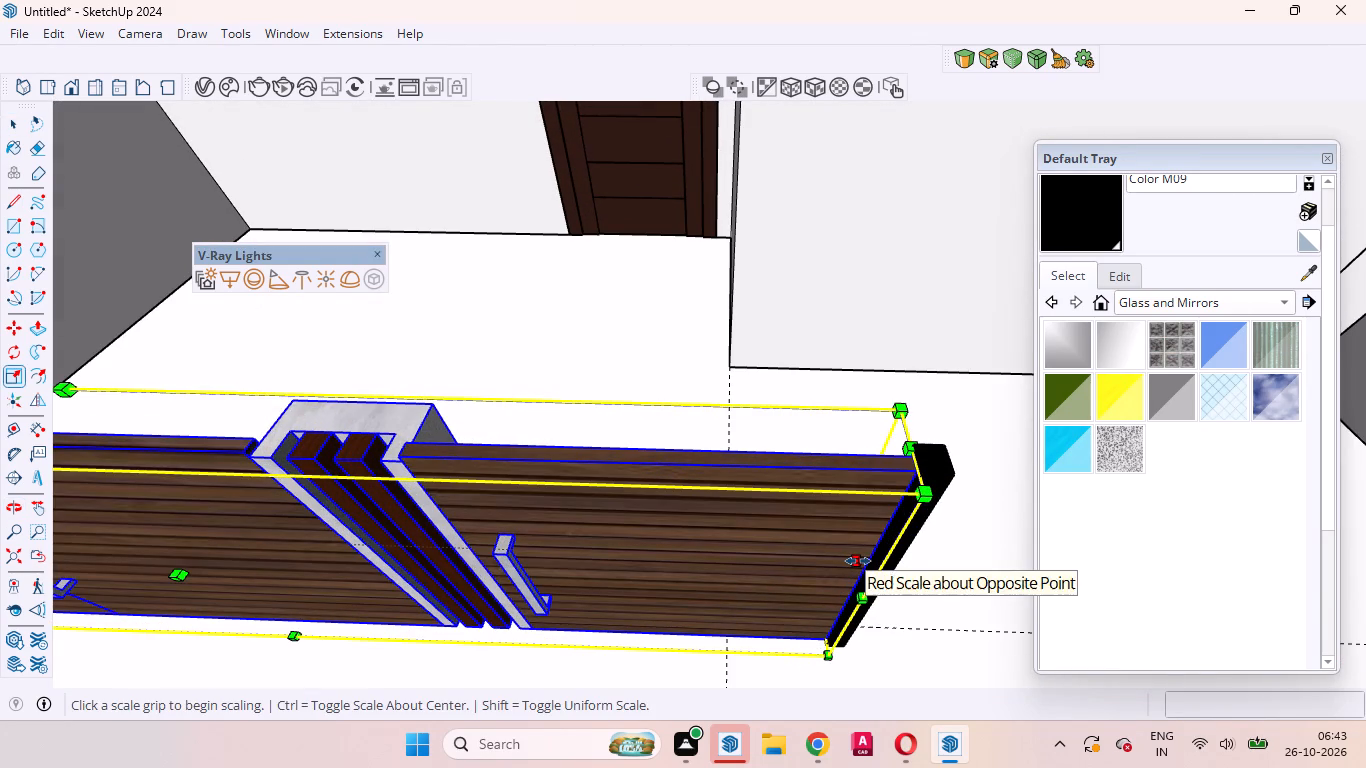
{"action": "left_click", "coordinate": [858, 561]}
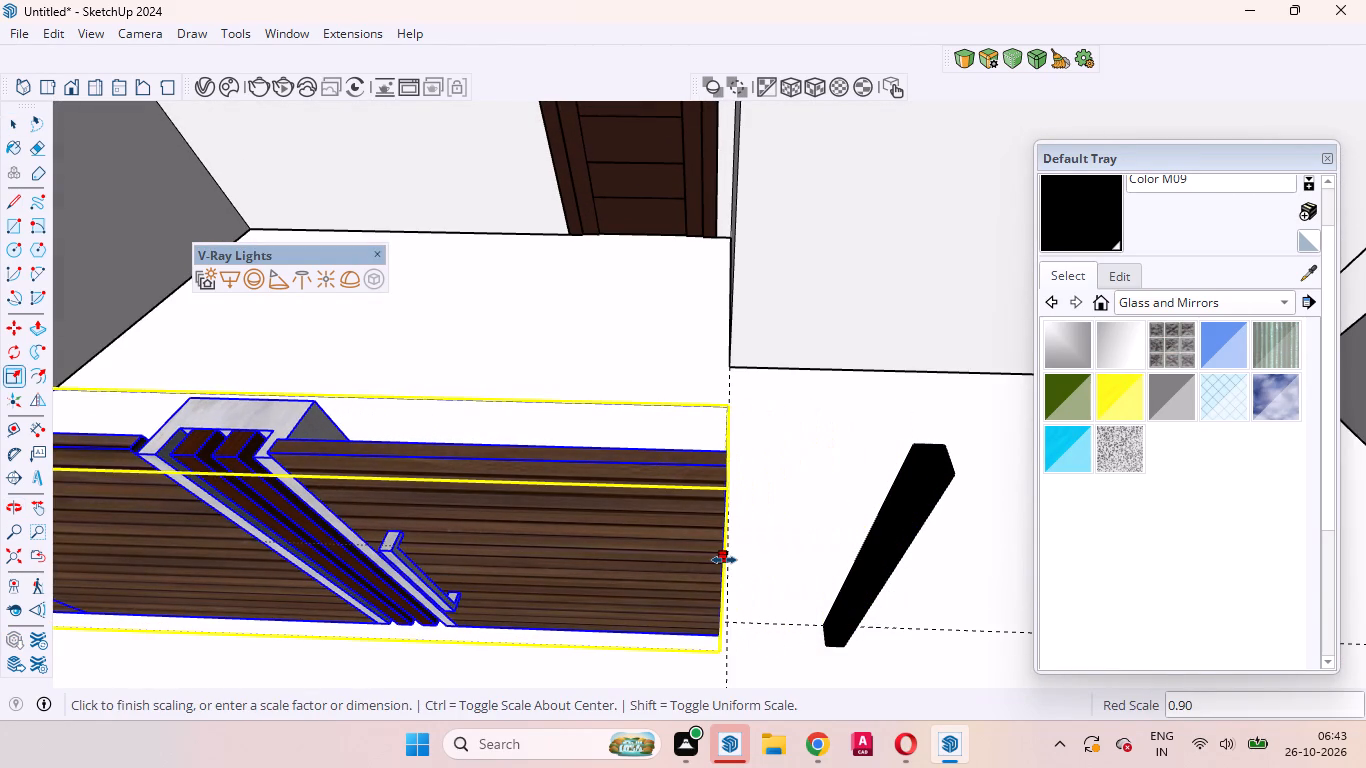
{"action": "left_click", "coordinate": [735, 561]}
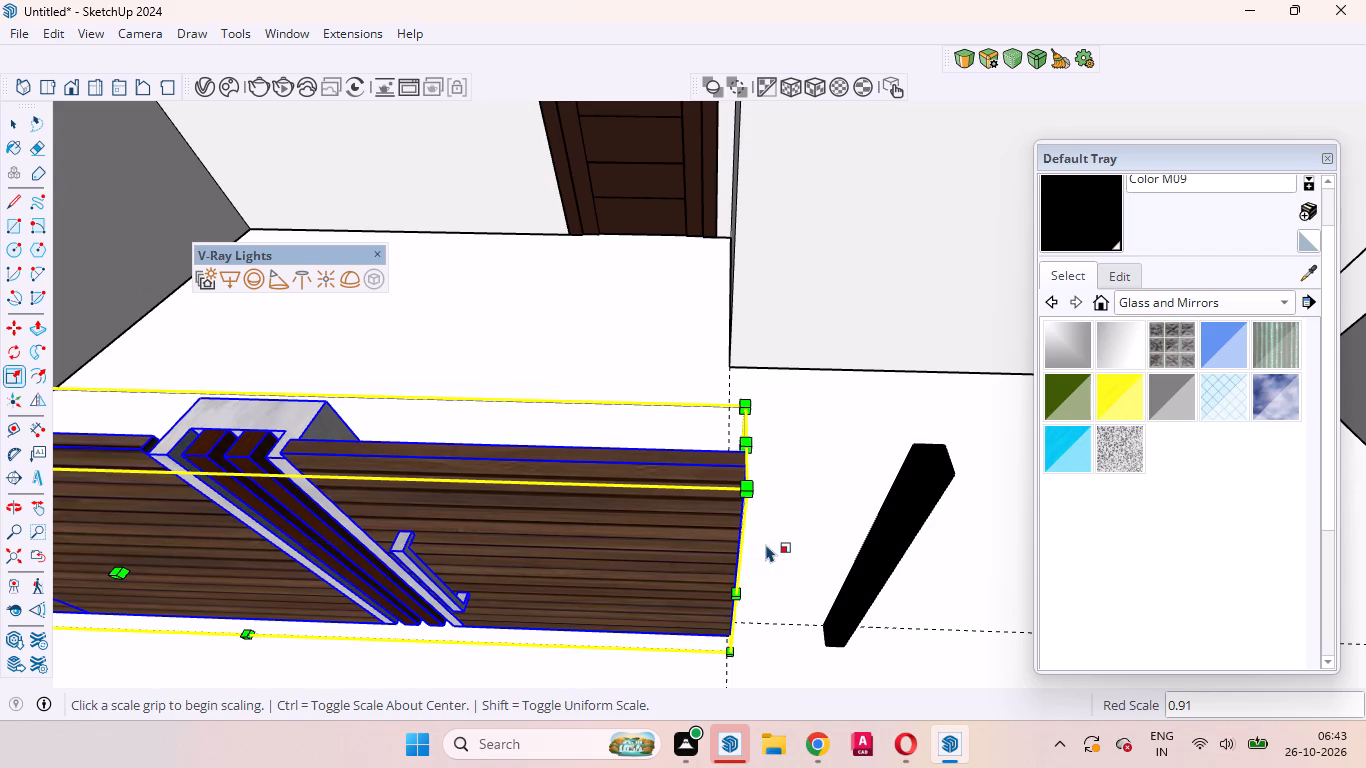
{"action": "key", "text": "space"}
Scale the main gate along the red axis again to about 0.97, leaving room for the post before the guide line.
{"action": "scroll", "coordinate": [770, 496], "scroll_direction": "down", "scroll_amount": 12}
{"action": "scroll", "coordinate": [782, 457], "scroll_direction": "up", "scroll_amount": 1}
{"action": "scroll", "coordinate": [782, 457], "scroll_direction": "down", "scroll_amount": 2}
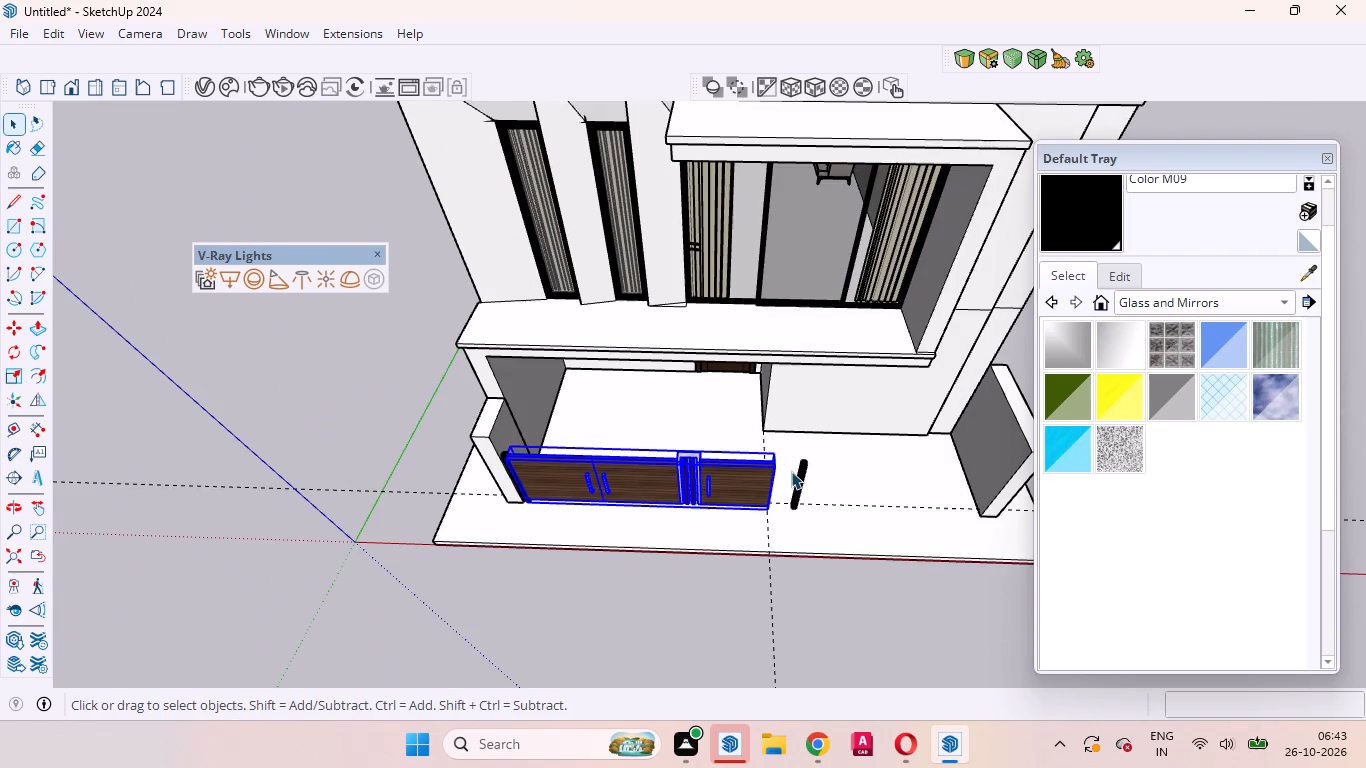
{"action": "middle_click_drag", "start_coordinate": [789, 479], "coordinate": [763, 451]}
{"action": "scroll", "coordinate": [761, 484], "scroll_direction": "up", "scroll_amount": 9}
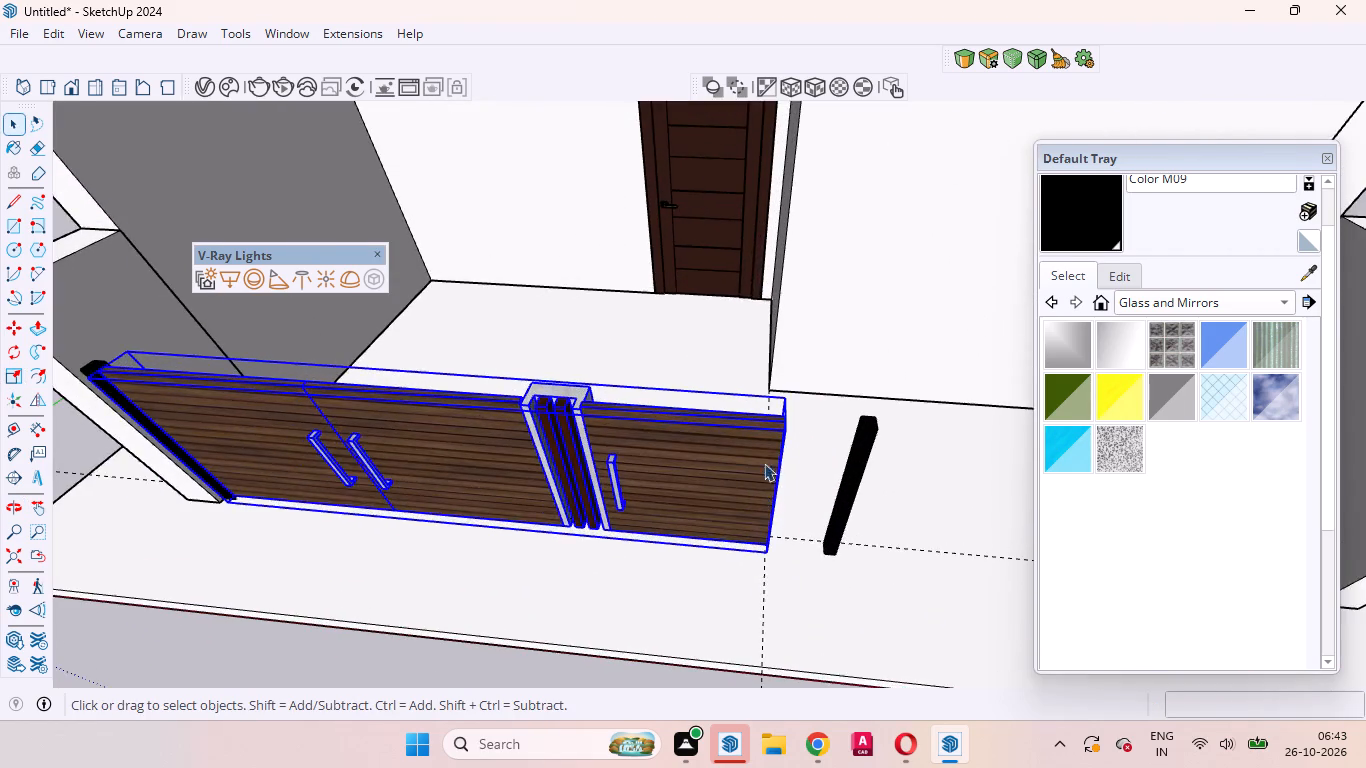
{"action": "scroll", "coordinate": [764, 461], "scroll_direction": "down", "scroll_amount": 5}
{"action": "scroll", "coordinate": [757, 475], "scroll_direction": "up", "scroll_amount": 5}
{"action": "key", "text": "s"}
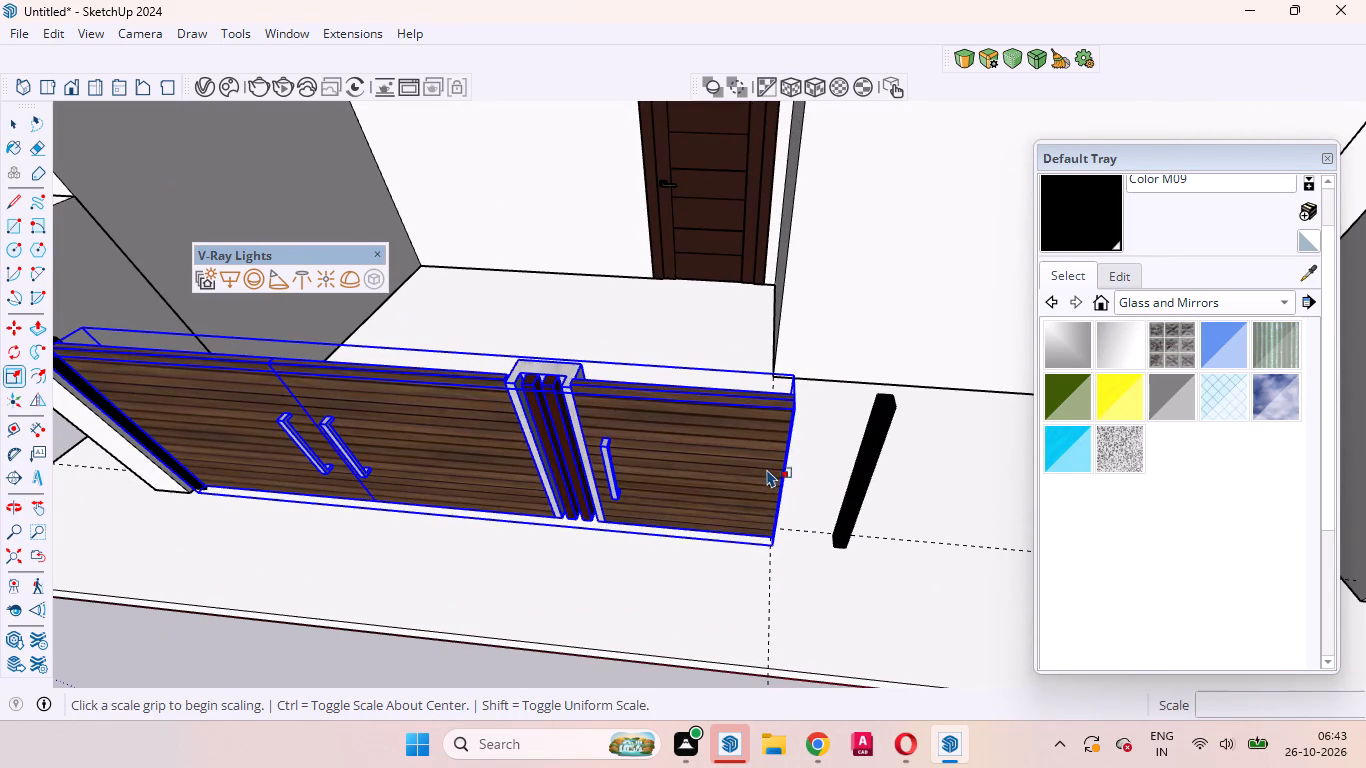
{"action": "scroll", "coordinate": [785, 468], "scroll_direction": "up", "scroll_amount": 5}
{"action": "left_click", "coordinate": [788, 468]}
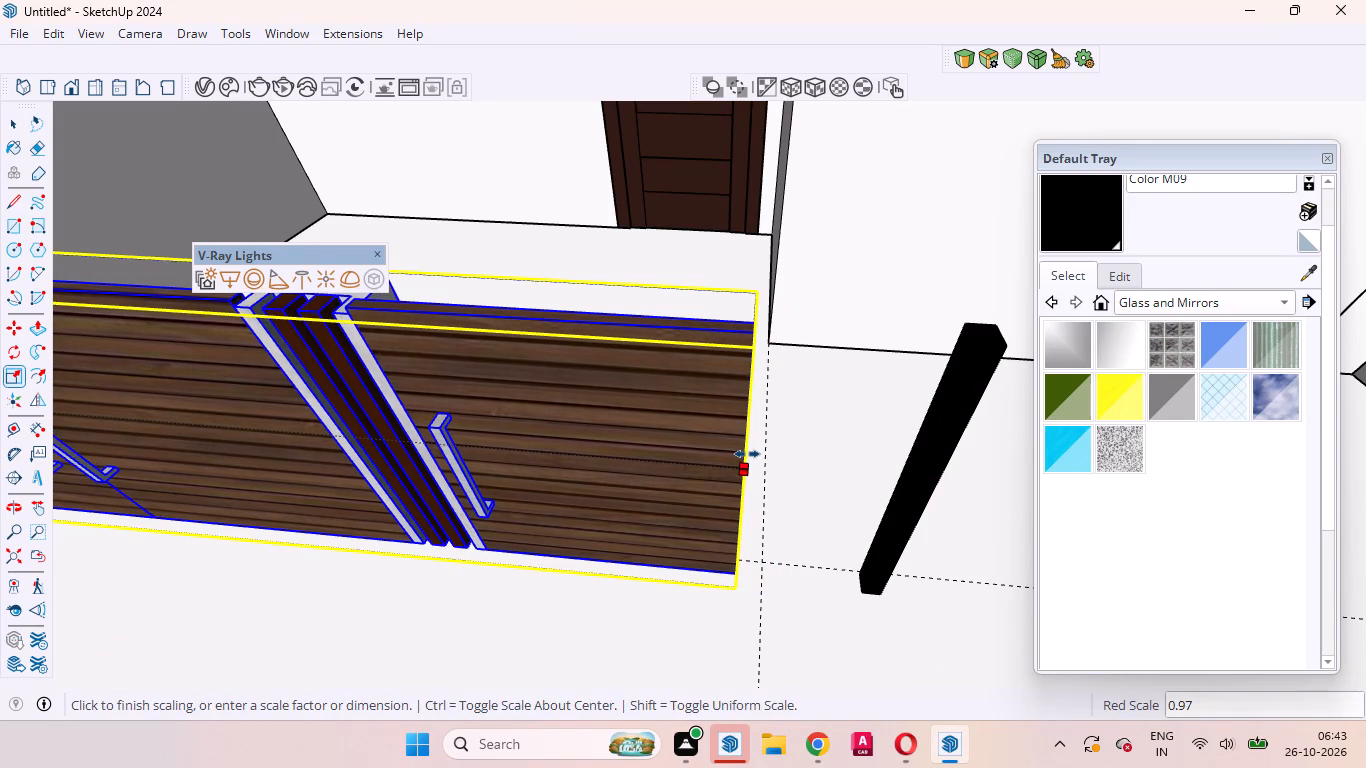
{"action": "left_click", "coordinate": [747, 454]}
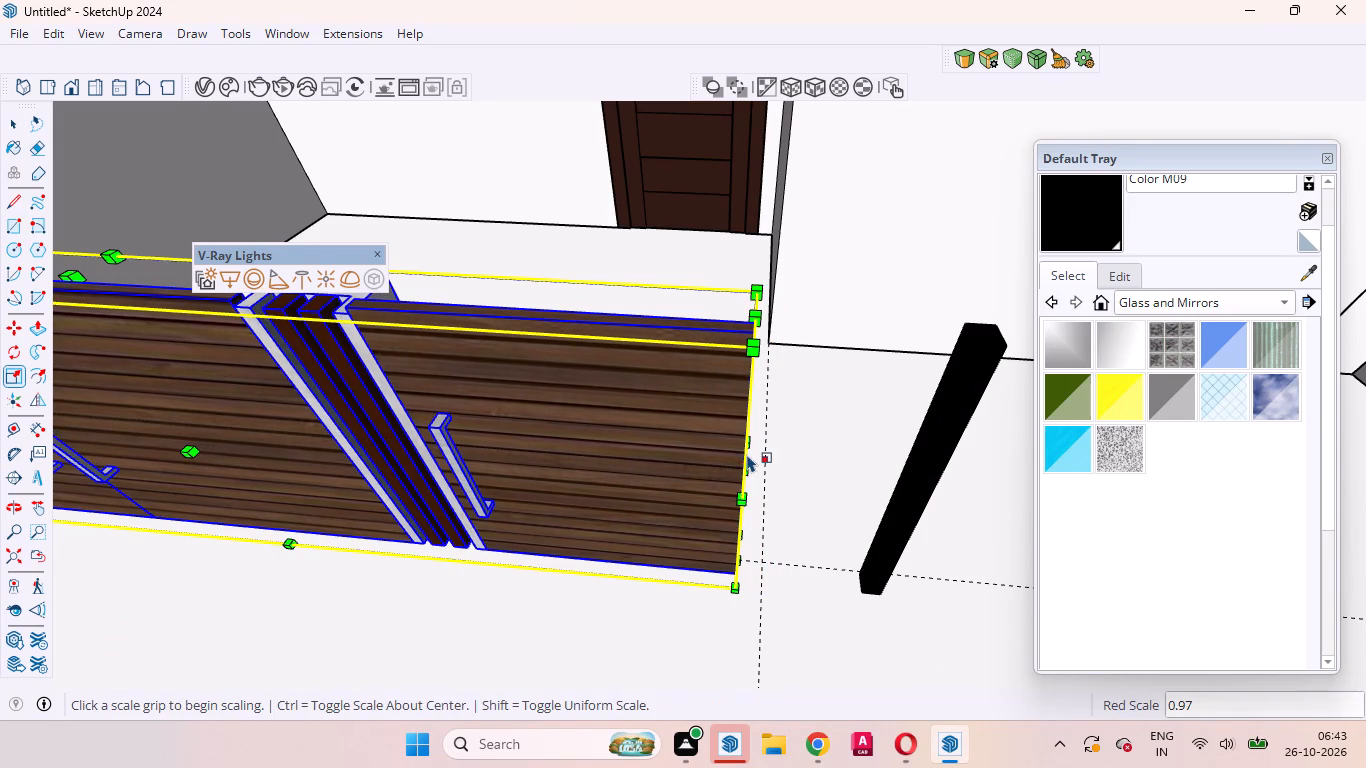
{"action": "key", "text": "space"}
Move the black post about 1' 11 5/8" along the red axis so its outer bottom corner meets the wall-corner guide line.
{"action": "scroll", "coordinate": [903, 550], "scroll_direction": "up", "scroll_amount": 5}
{"action": "left_click", "coordinate": [880, 528]}
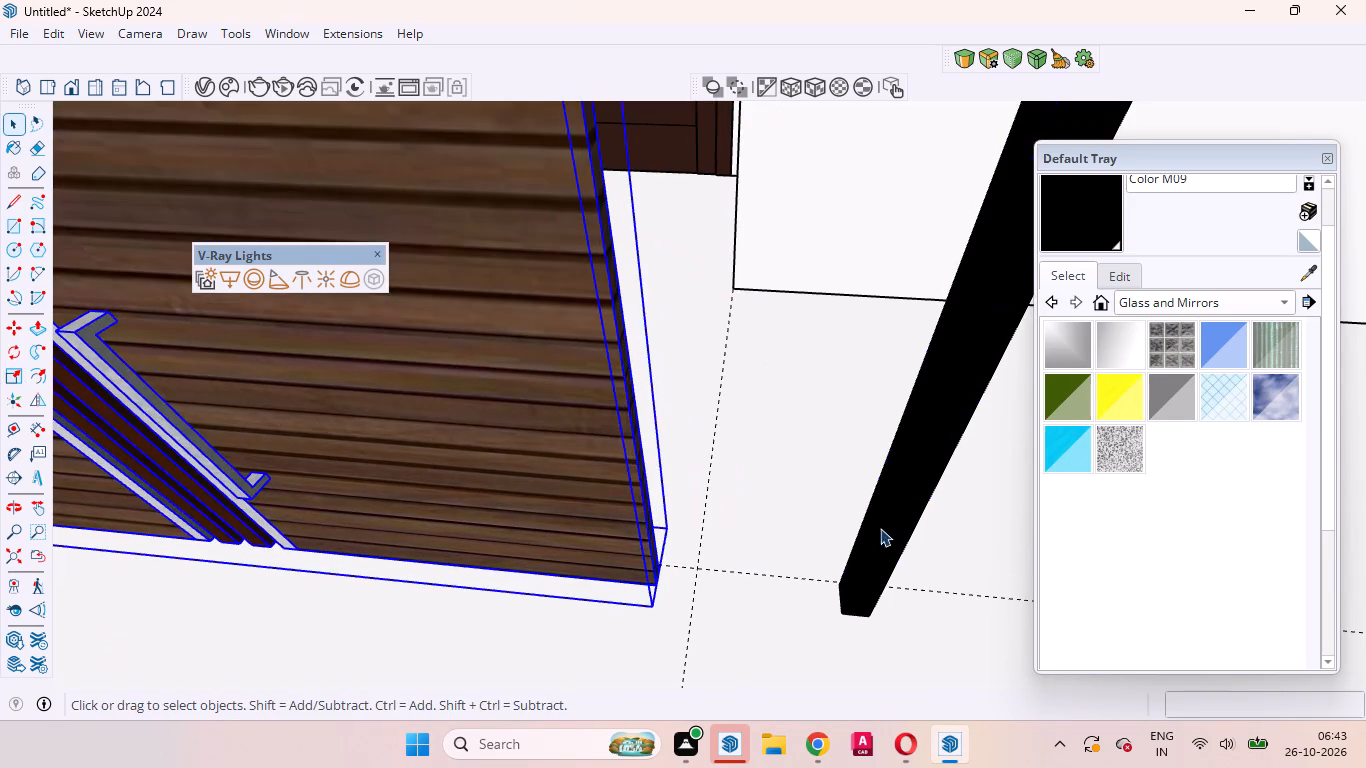
{"action": "scroll", "coordinate": [772, 444], "scroll_direction": "down", "scroll_amount": 5}
{"action": "scroll", "coordinate": [822, 531], "scroll_direction": "up", "scroll_amount": 11}
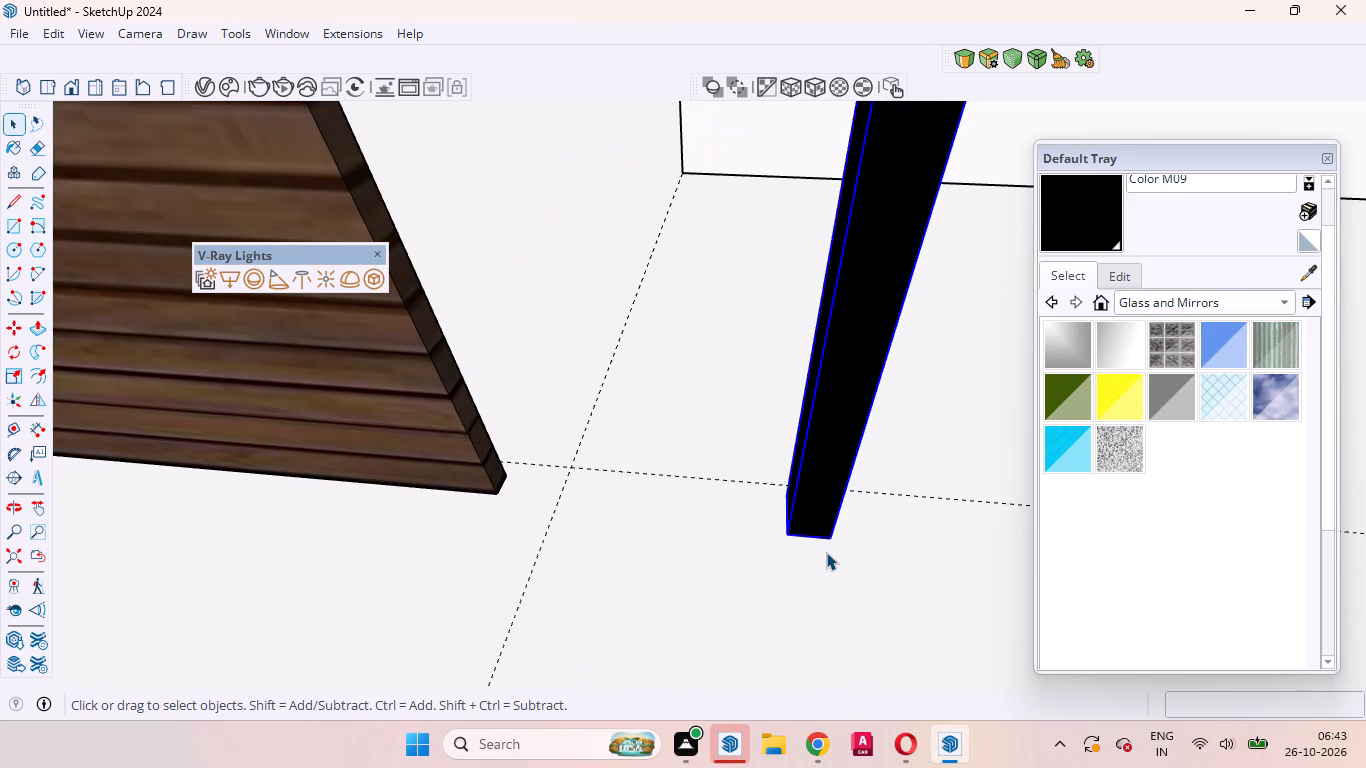
{"action": "key", "text": "m"}
{"action": "scroll", "coordinate": [826, 552], "scroll_direction": "up", "scroll_amount": 4}
{"action": "left_click", "coordinate": [831, 535]}
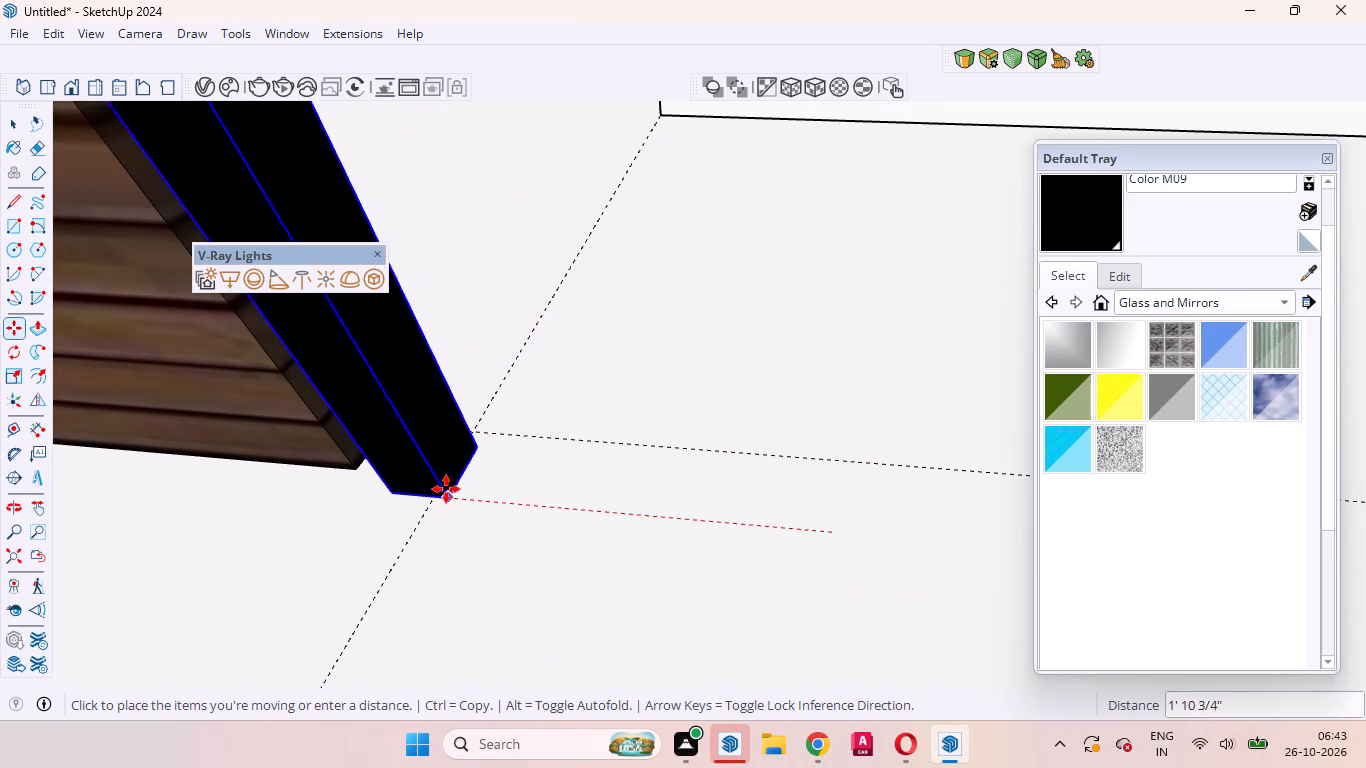
{"action": "scroll", "coordinate": [434, 486], "scroll_direction": "up", "scroll_amount": 11}
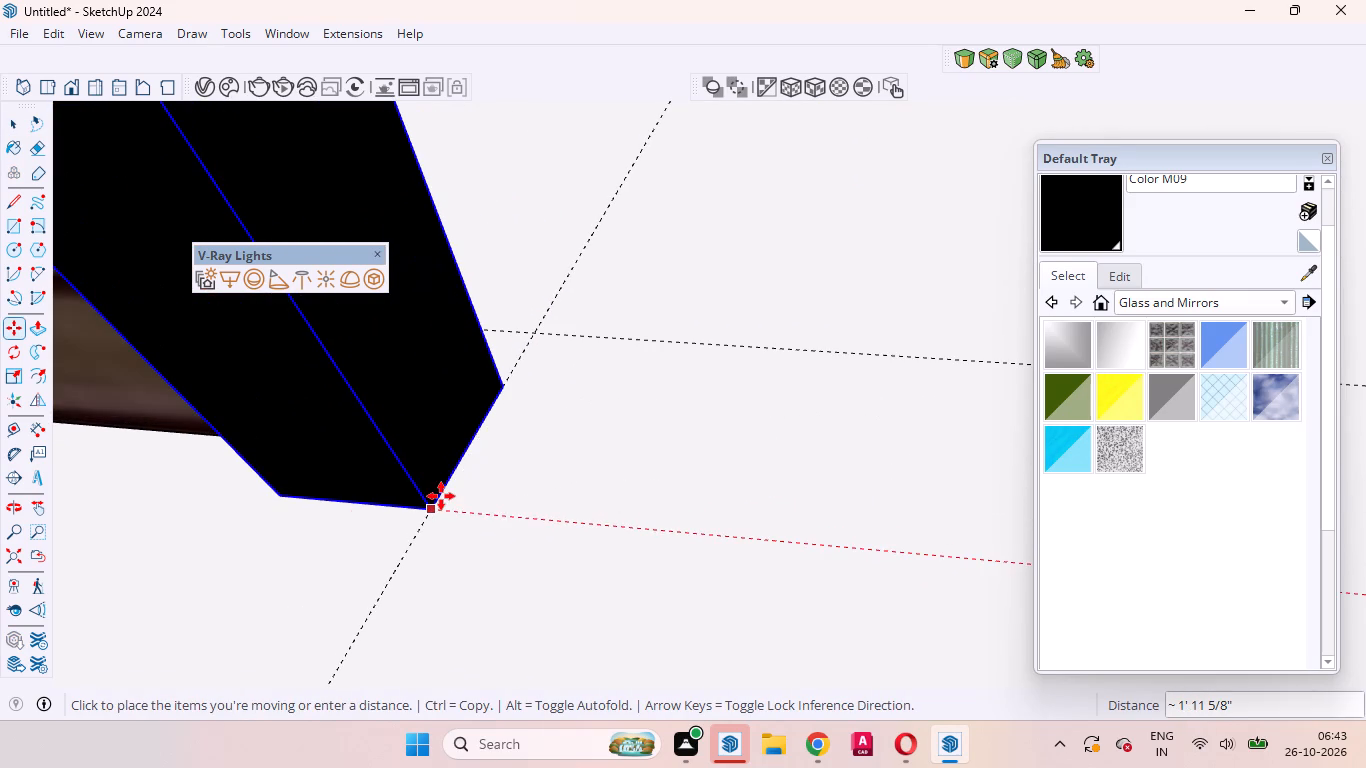
{"action": "left_click", "coordinate": [441, 496]}
{"action": "scroll", "coordinate": [516, 478], "scroll_direction": "down", "scroll_amount": 19}
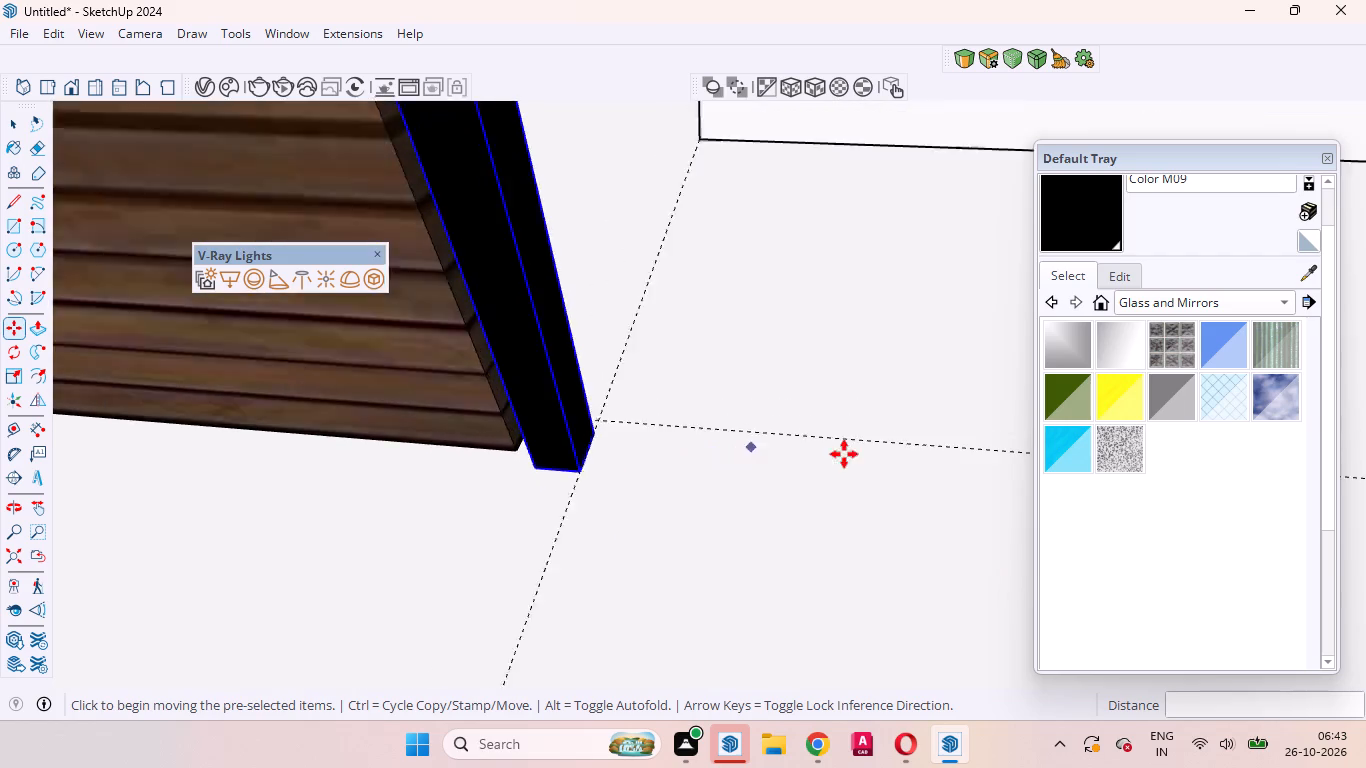
{"action": "scroll", "coordinate": [844, 454], "scroll_direction": "down", "scroll_amount": 19}
{"action": "key", "text": "space"}
Scale the main gate along the red axis to about 1.01, closing the gap between its free end and the post.
{"action": "scroll", "coordinate": [809, 487], "scroll_direction": "up", "scroll_amount": 2}
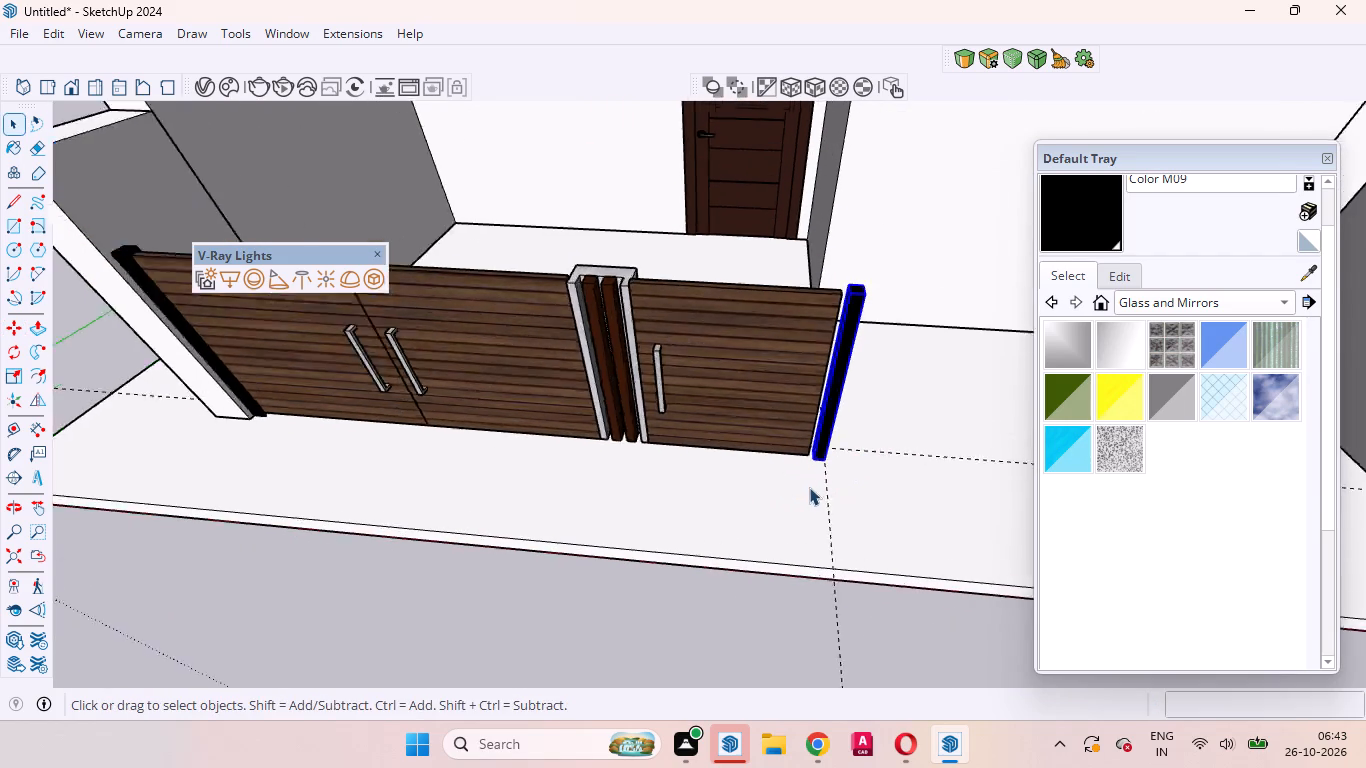
{"action": "scroll", "coordinate": [809, 487], "scroll_direction": "up", "scroll_amount": 3}
{"action": "middle_click_drag", "start_coordinate": [788, 492], "coordinate": [752, 385]}
{"action": "scroll", "coordinate": [755, 371], "scroll_direction": "up", "scroll_amount": 6}
{"action": "left_click", "coordinate": [753, 363]}
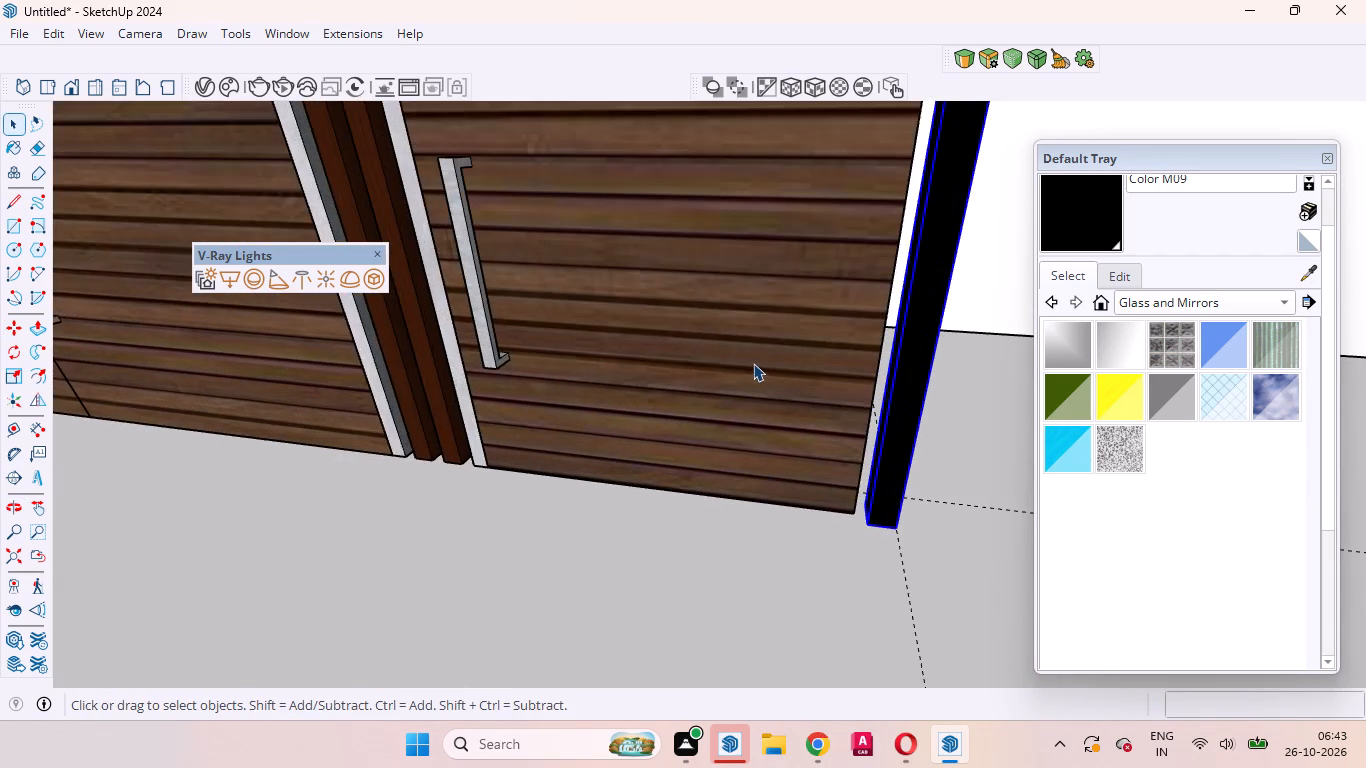
{"action": "scroll", "coordinate": [779, 386], "scroll_direction": "down", "scroll_amount": 10}
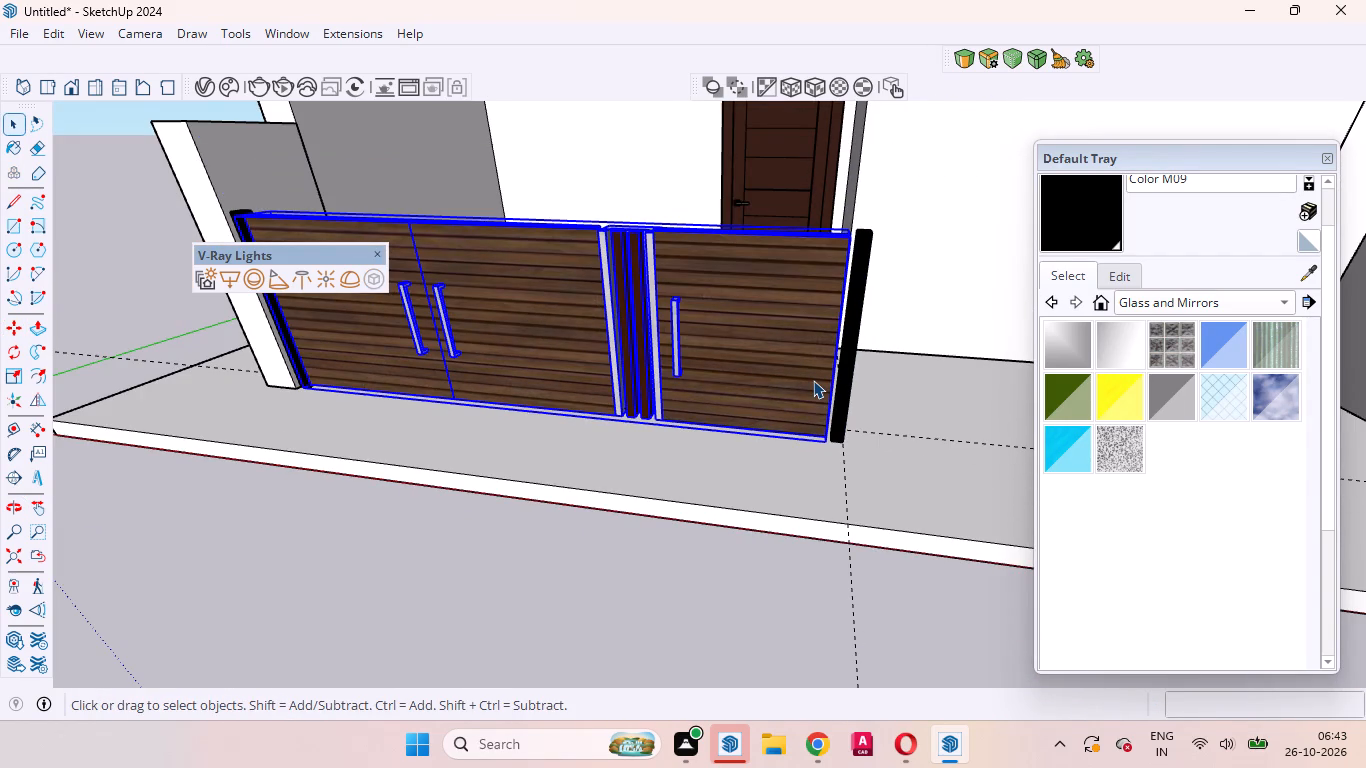
{"action": "key", "text": "s"}
{"action": "scroll", "coordinate": [813, 380], "scroll_direction": "up", "scroll_amount": 2}
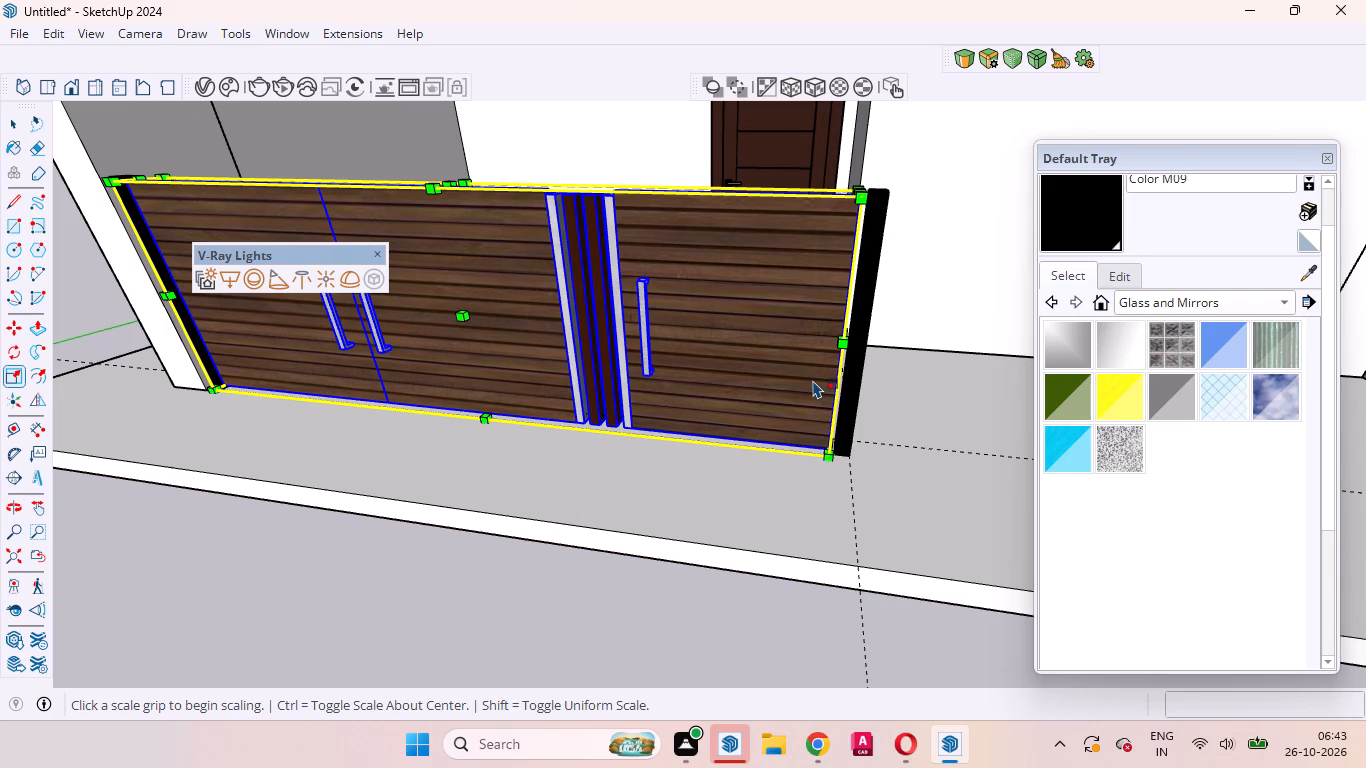
{"action": "scroll", "coordinate": [847, 321], "scroll_direction": "up", "scroll_amount": 8}
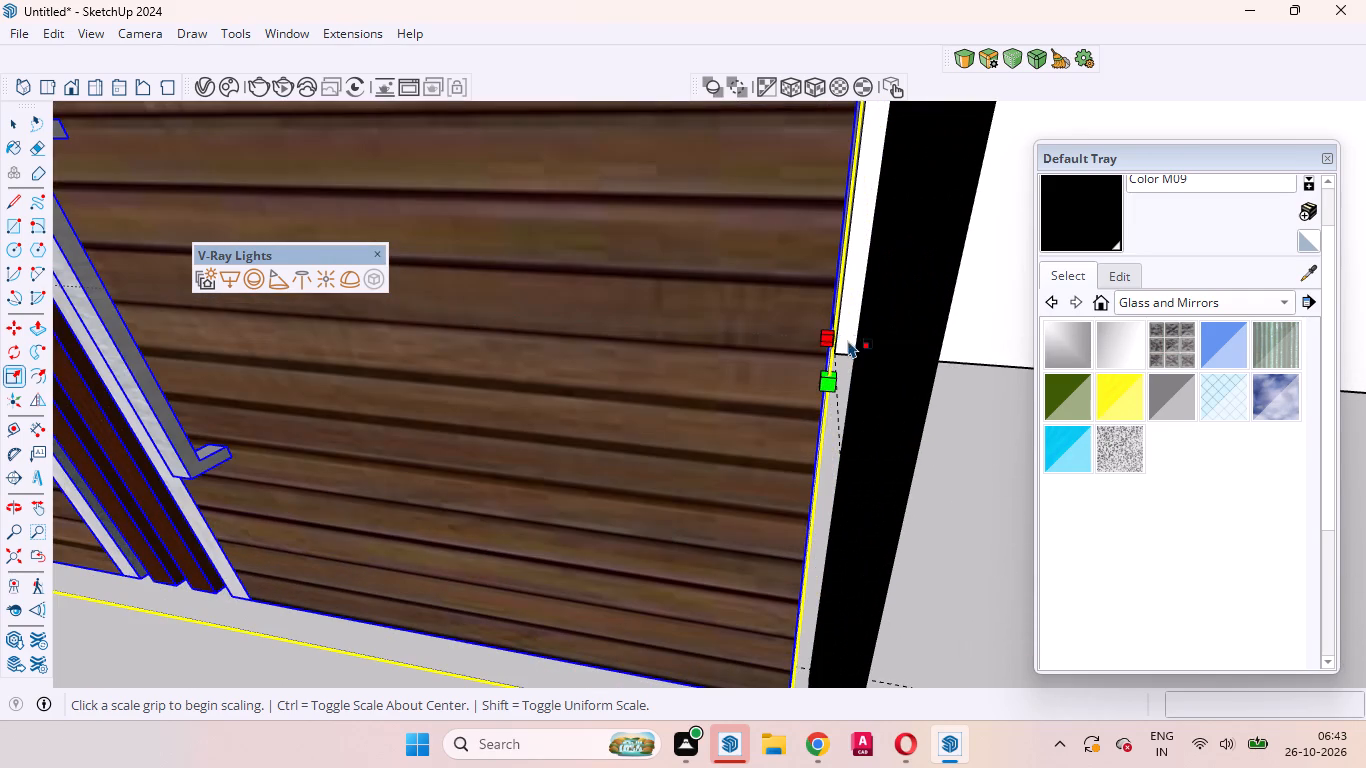
{"action": "left_click", "coordinate": [824, 345]}
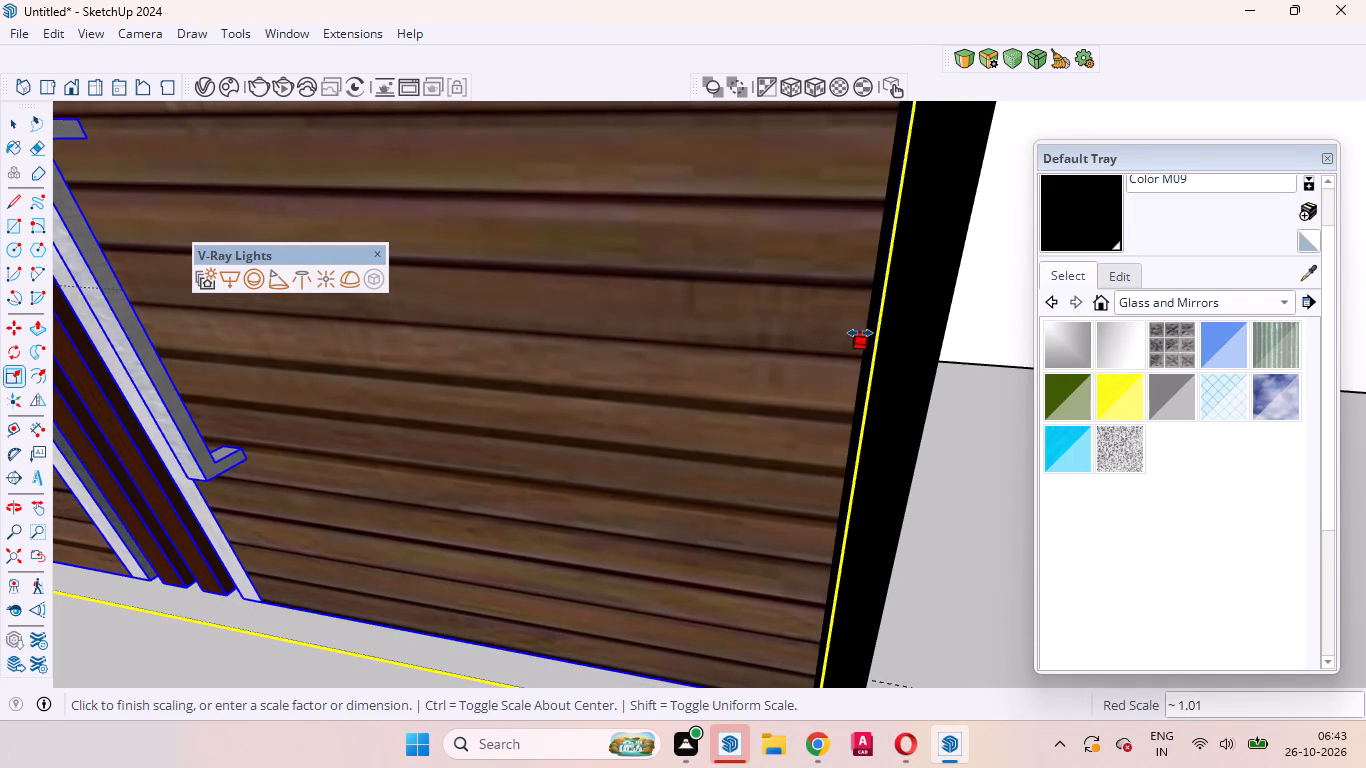
{"action": "left_click", "coordinate": [860, 333]}
{"action": "scroll", "coordinate": [838, 328], "scroll_direction": "down", "scroll_amount": 20}
{"action": "scroll", "coordinate": [838, 328], "scroll_direction": "down", "scroll_amount": 6}
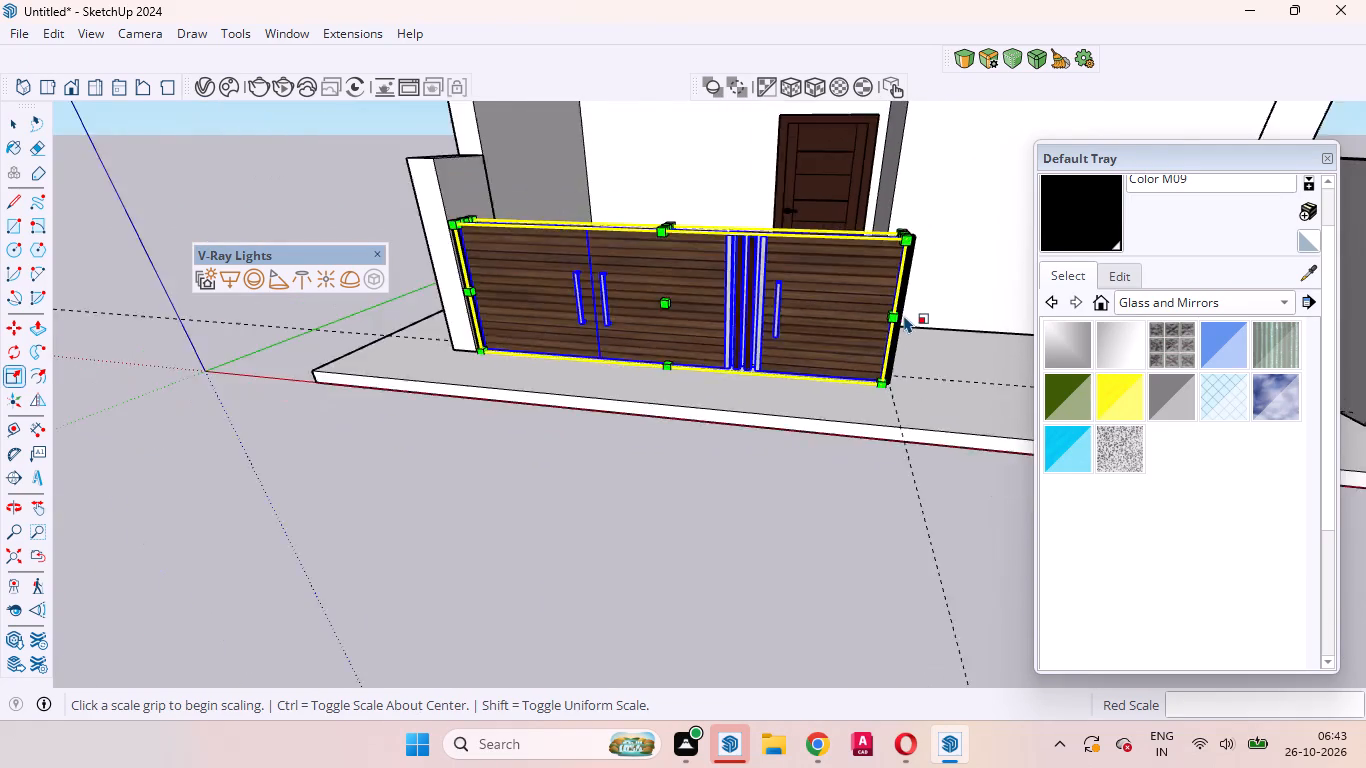
{"action": "scroll", "coordinate": [904, 315], "scroll_direction": "down", "scroll_amount": 4}
{"action": "key", "text": "space"}
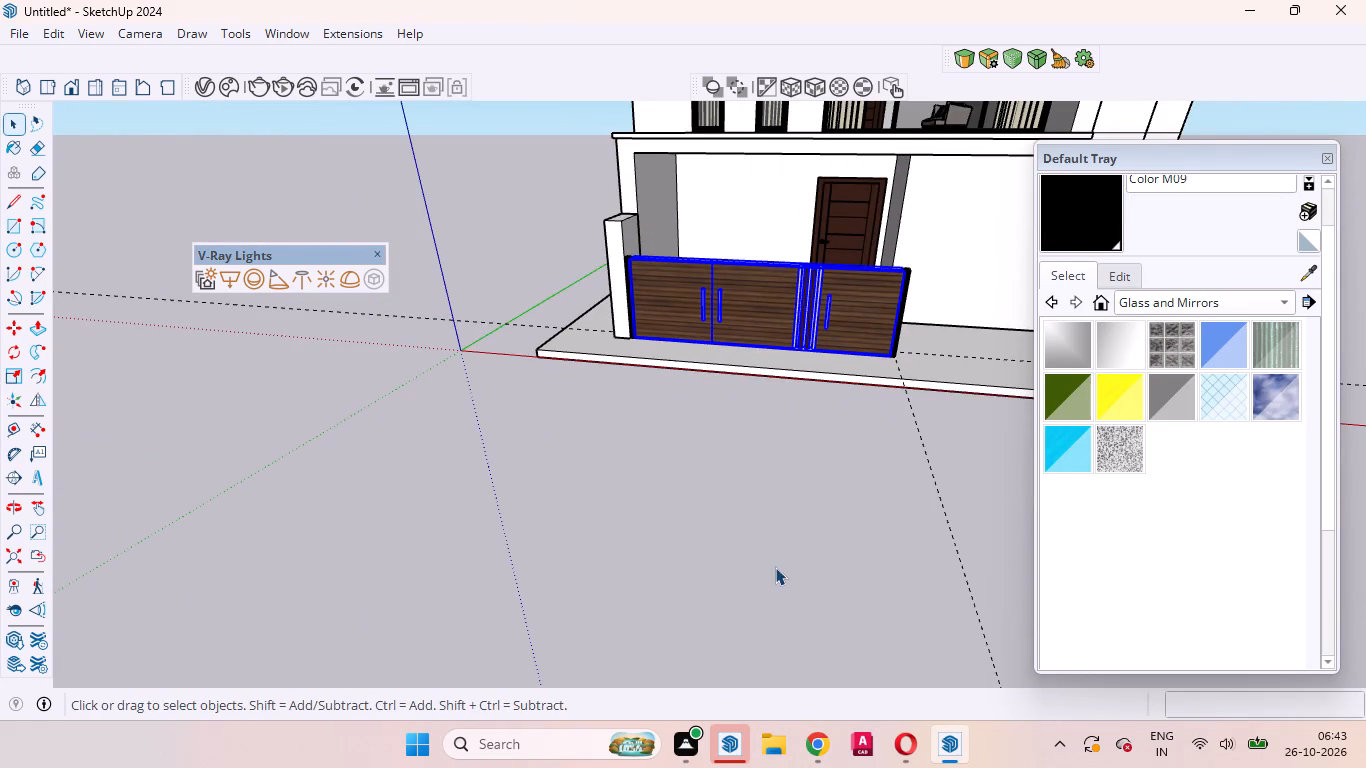
{"action": "left_click", "coordinate": [763, 568]}
Examine the fitted gate against the house front, and the end post's base where the two guide lines cross.
{"action": "scroll", "coordinate": [812, 418], "scroll_direction": "up", "scroll_amount": 4}
{"action": "middle_click_drag", "start_coordinate": [884, 432], "coordinate": [846, 432]}
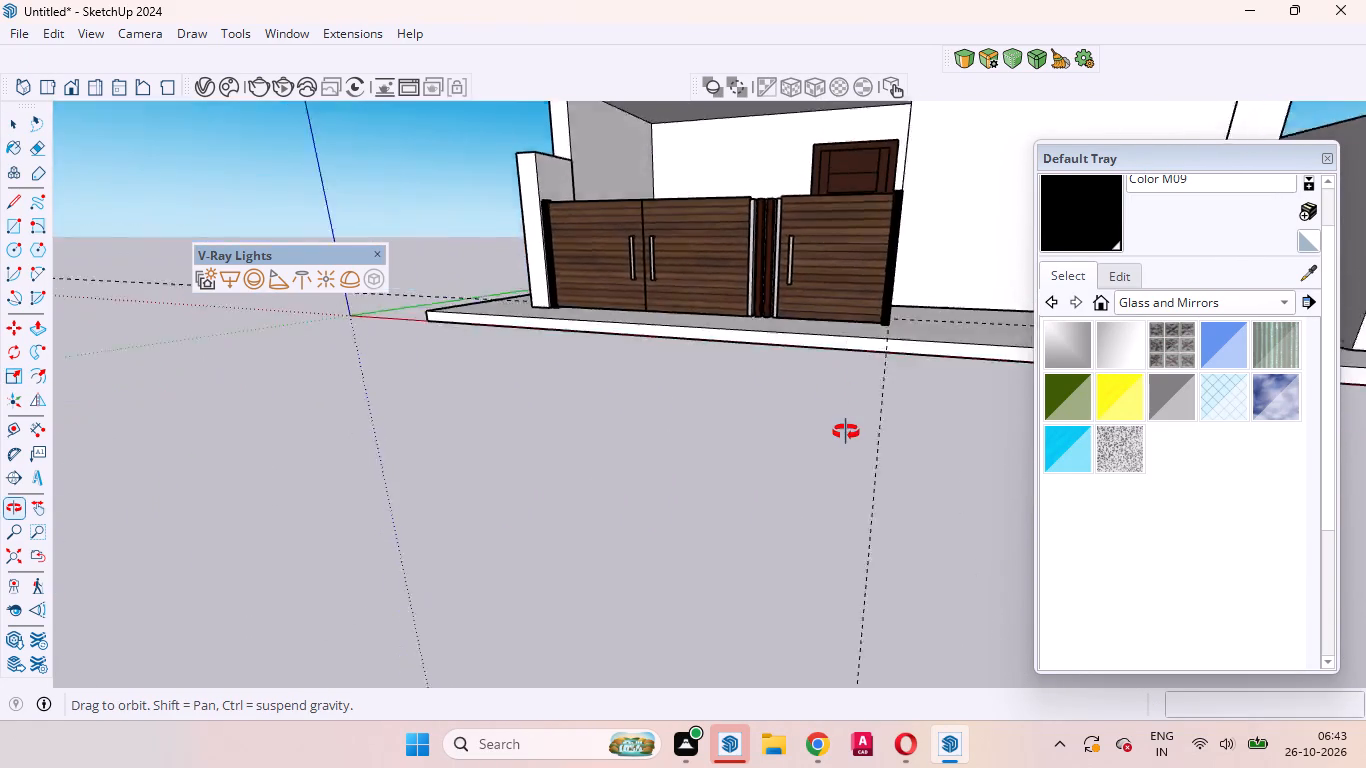
{"action": "middle_click_drag", "start_coordinate": [846, 432], "coordinate": [848, 436]}
{"action": "scroll", "coordinate": [783, 400], "scroll_direction": "down", "scroll_amount": 9}
{"action": "scroll", "coordinate": [891, 326], "scroll_direction": "up", "scroll_amount": 1}
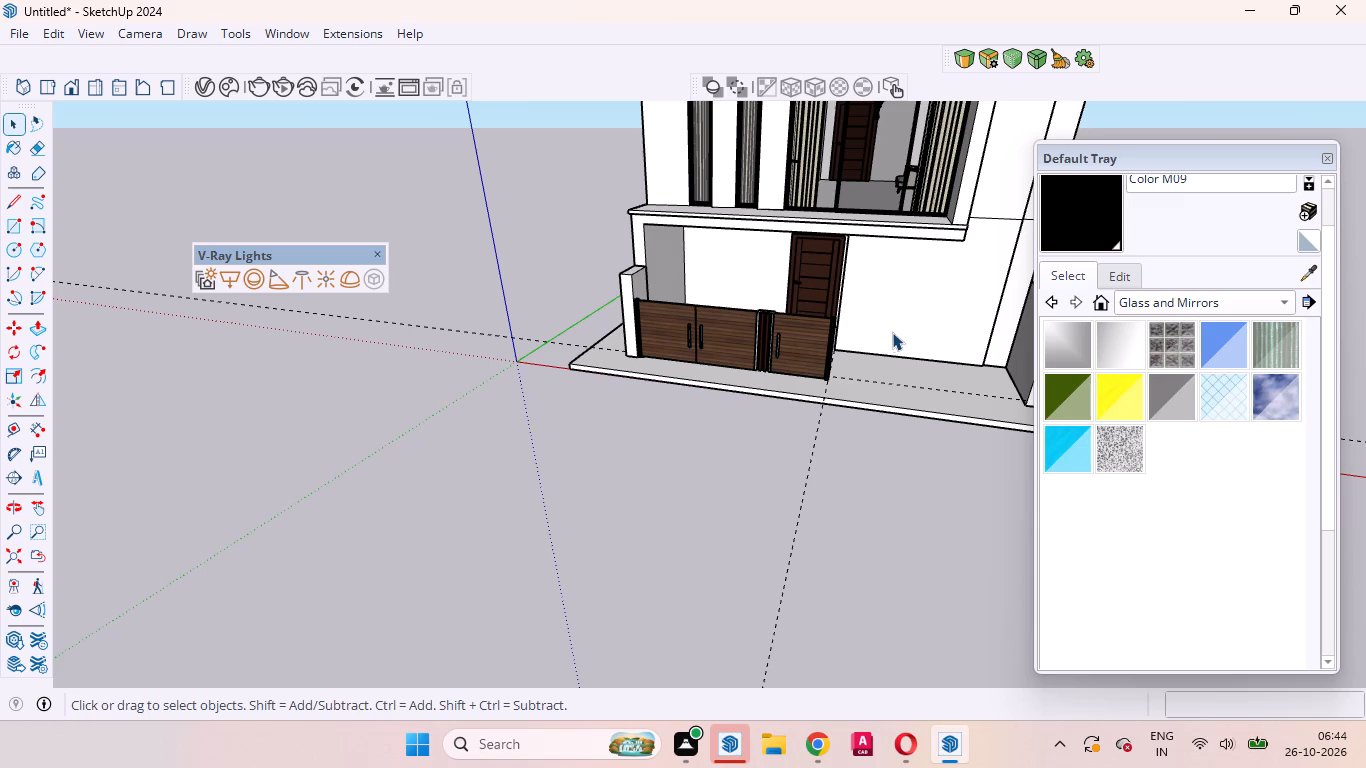
{"action": "scroll", "coordinate": [888, 333], "scroll_direction": "up", "scroll_amount": 20}
{"action": "middle_click_drag", "start_coordinate": [838, 325], "coordinate": [805, 404]}
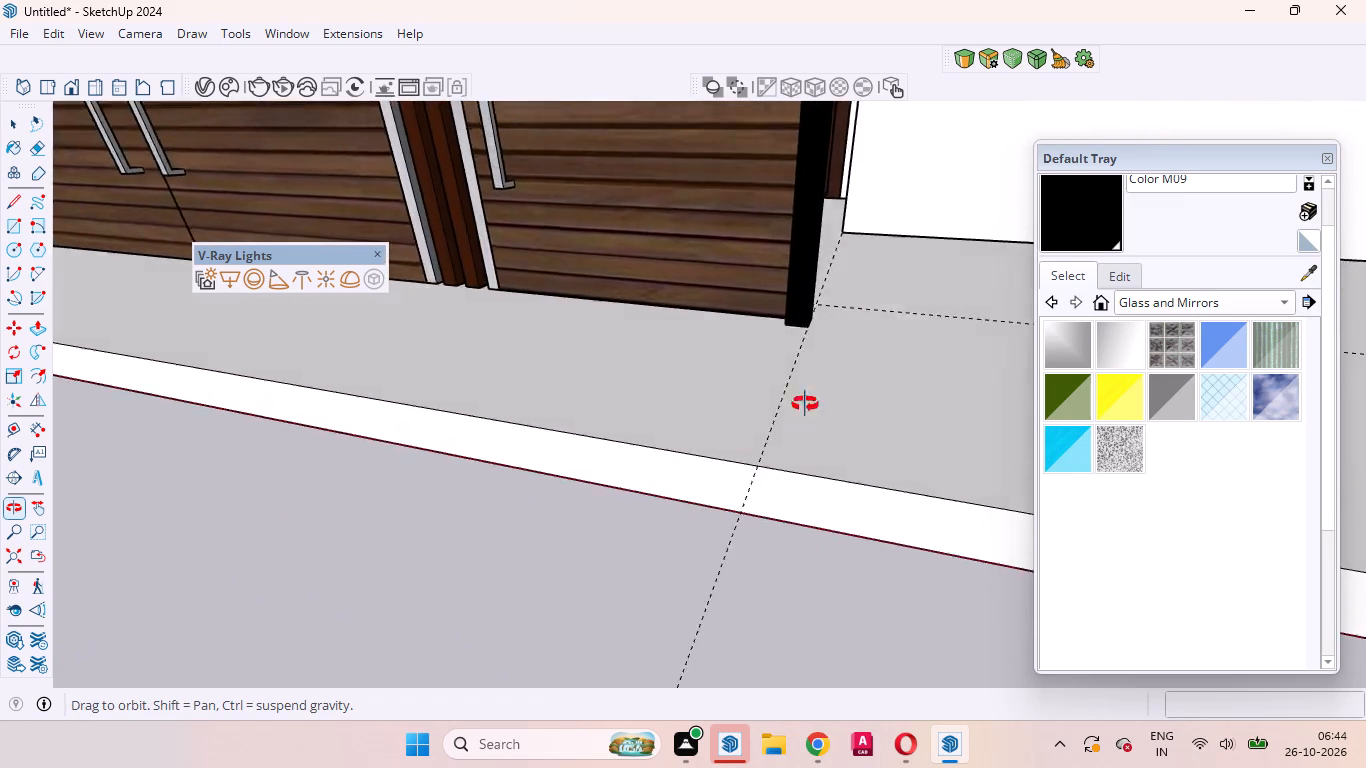
{"action": "middle_click_drag", "start_coordinate": [805, 404], "coordinate": [509, 508]}
{"action": "scroll", "coordinate": [655, 474], "scroll_direction": "up", "scroll_amount": 2}
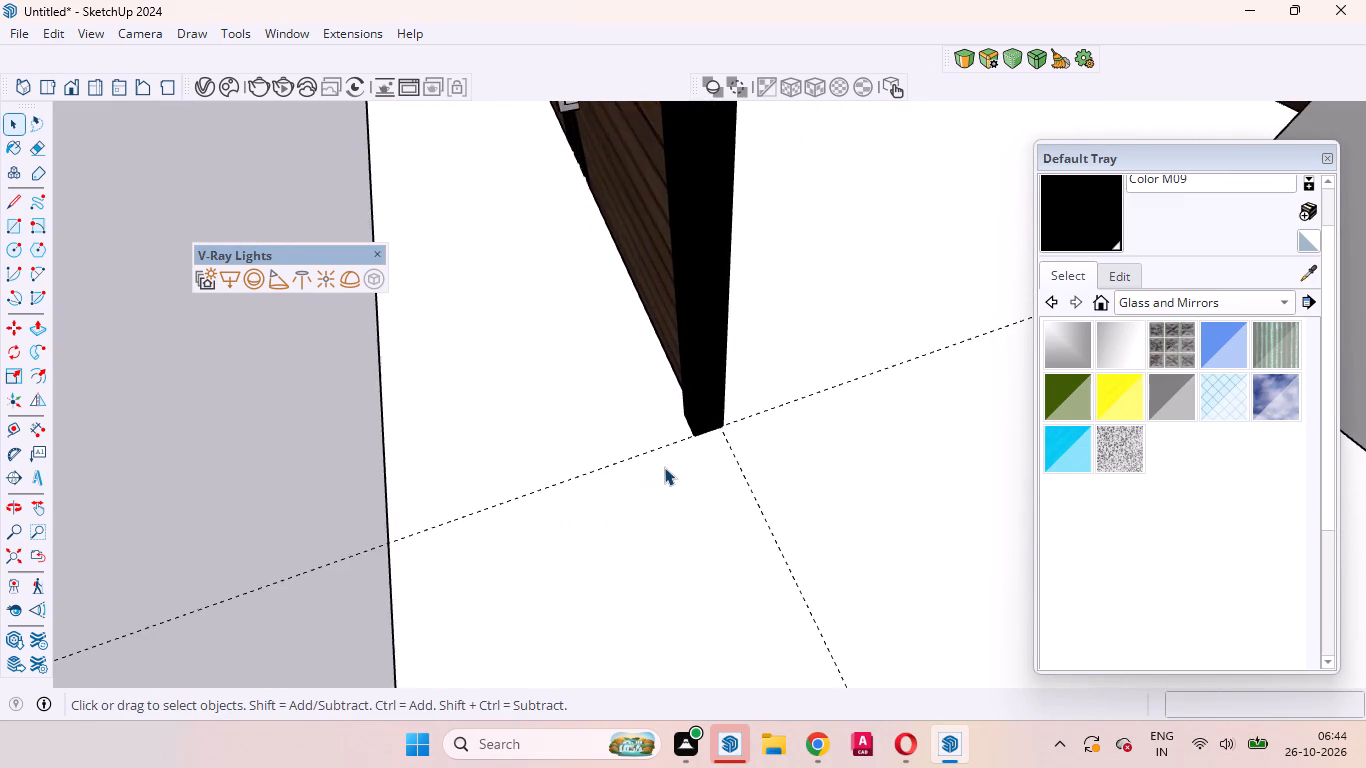
{"action": "scroll", "coordinate": [664, 467], "scroll_direction": "up", "scroll_amount": 5}
{"action": "middle_click_drag", "start_coordinate": [751, 455], "coordinate": [495, 496]}
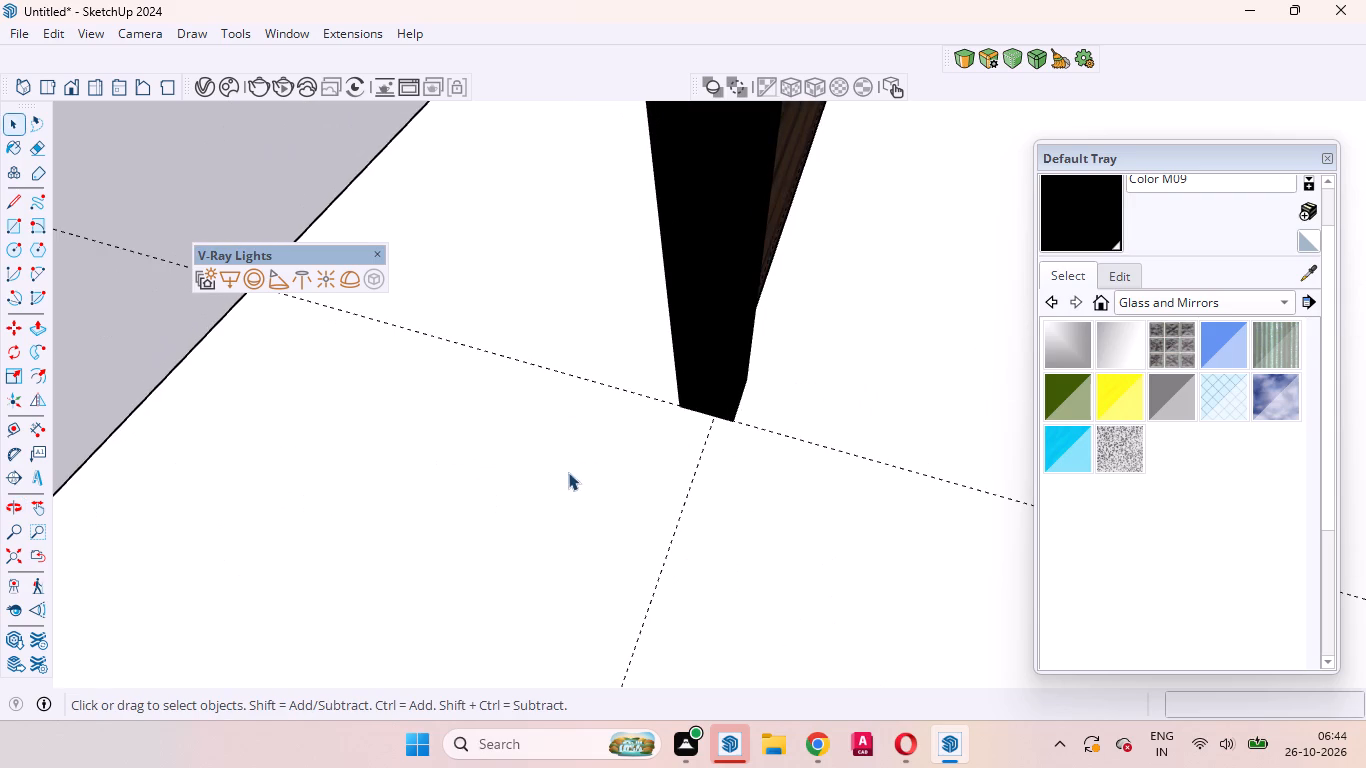
{"action": "scroll", "coordinate": [627, 456], "scroll_direction": "down", "scroll_amount": 3}
{"action": "middle_click_drag", "start_coordinate": [627, 456], "coordinate": [800, 385]}
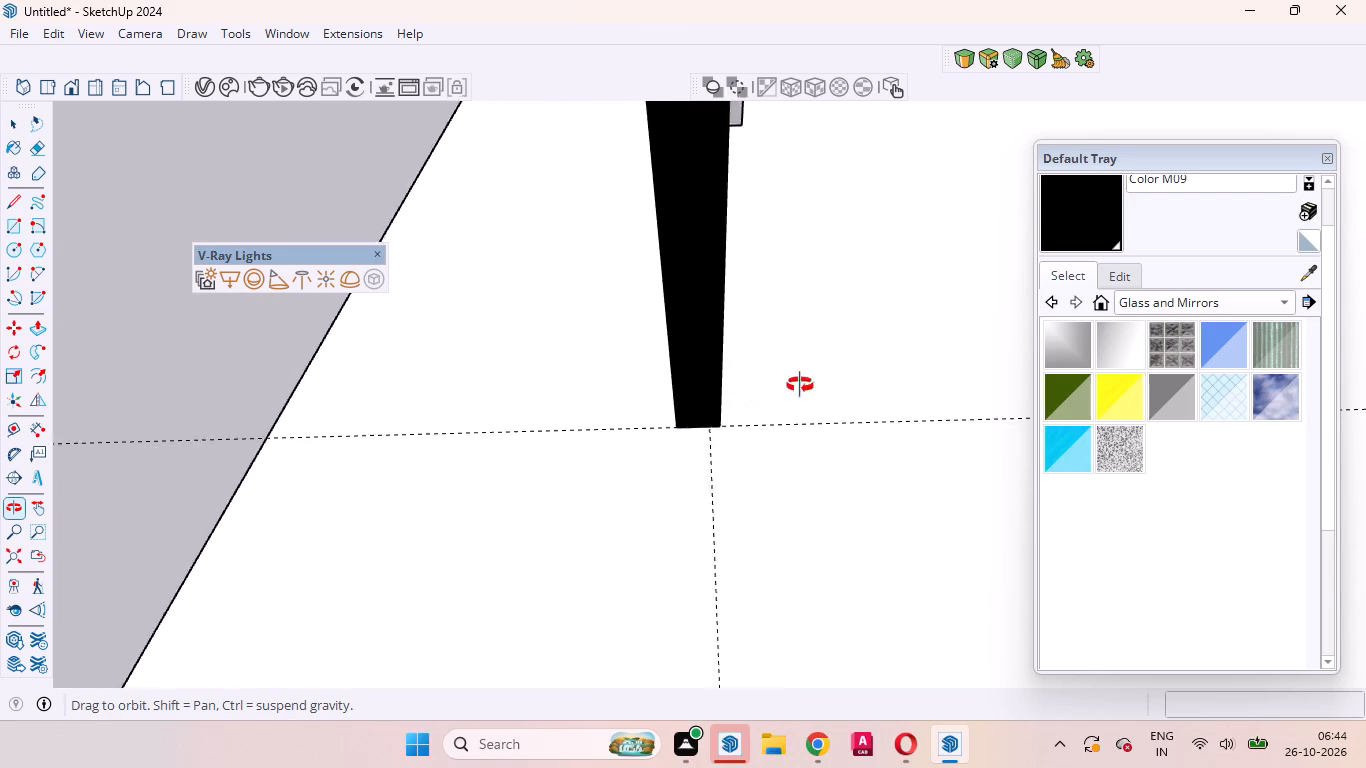
{"action": "middle_click_drag", "start_coordinate": [800, 385], "coordinate": [733, 416]}
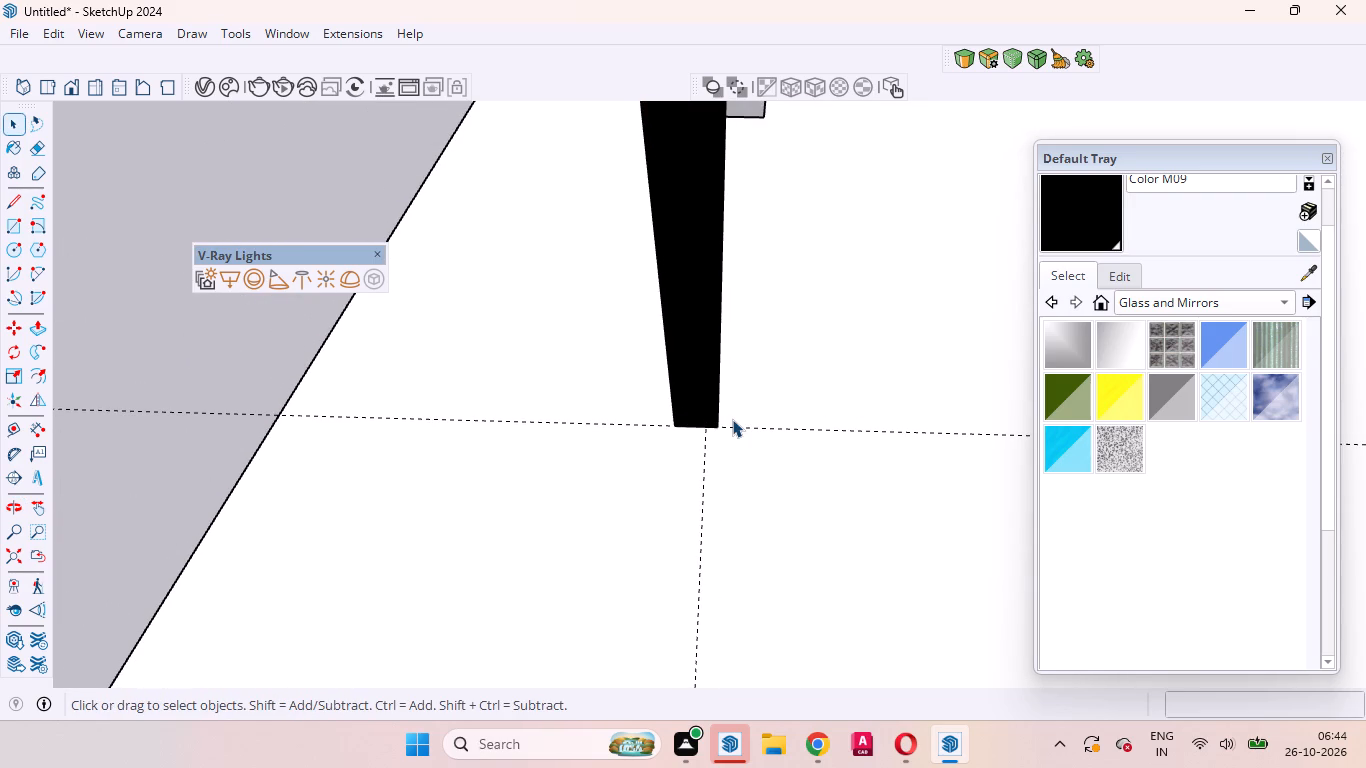
{"action": "scroll", "coordinate": [732, 419], "scroll_direction": "down", "scroll_amount": 4}
Place two guide lines parallel to the gate's guide line at the end post, offset 6" on either side of it.
{"action": "scroll", "coordinate": [732, 419], "scroll_direction": "up", "scroll_amount": 6}
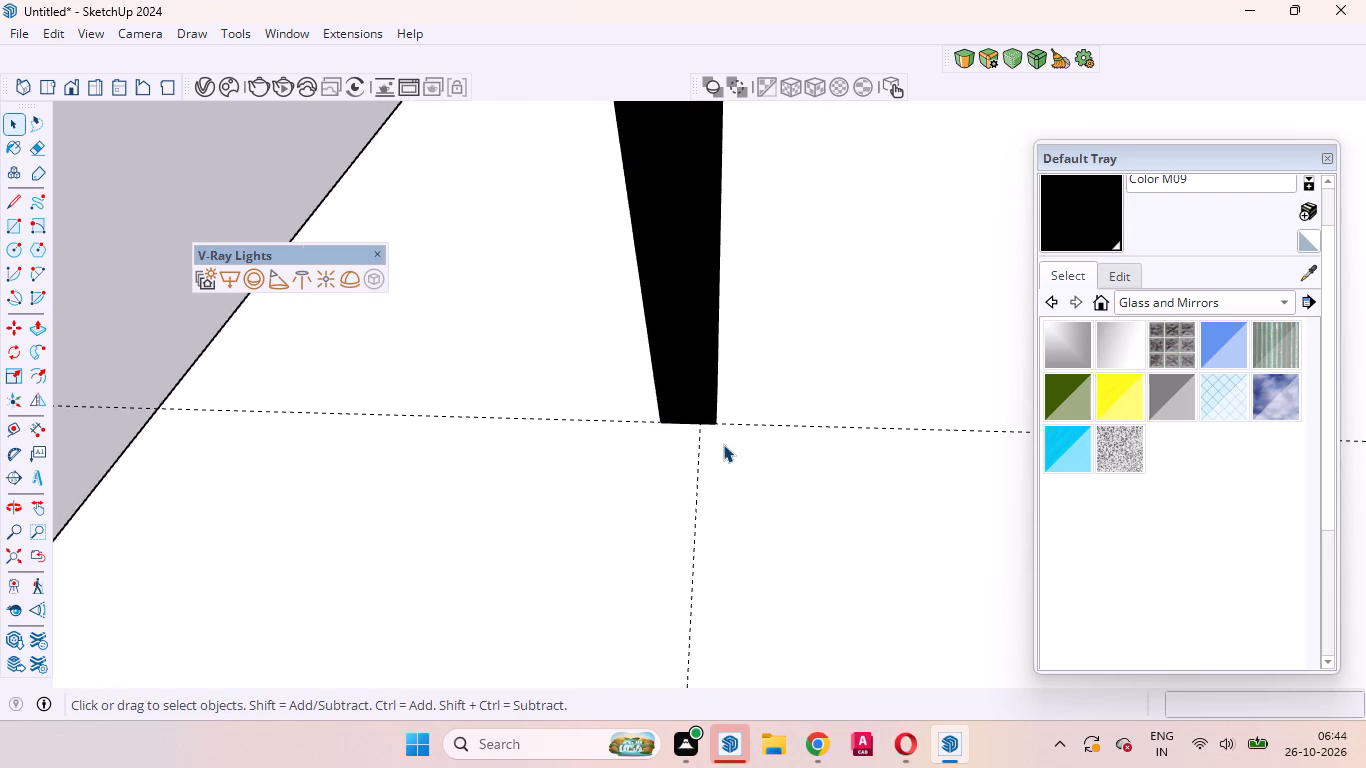
{"action": "scroll", "coordinate": [723, 444], "scroll_direction": "up", "scroll_amount": 2}
{"action": "key", "text": "t"}
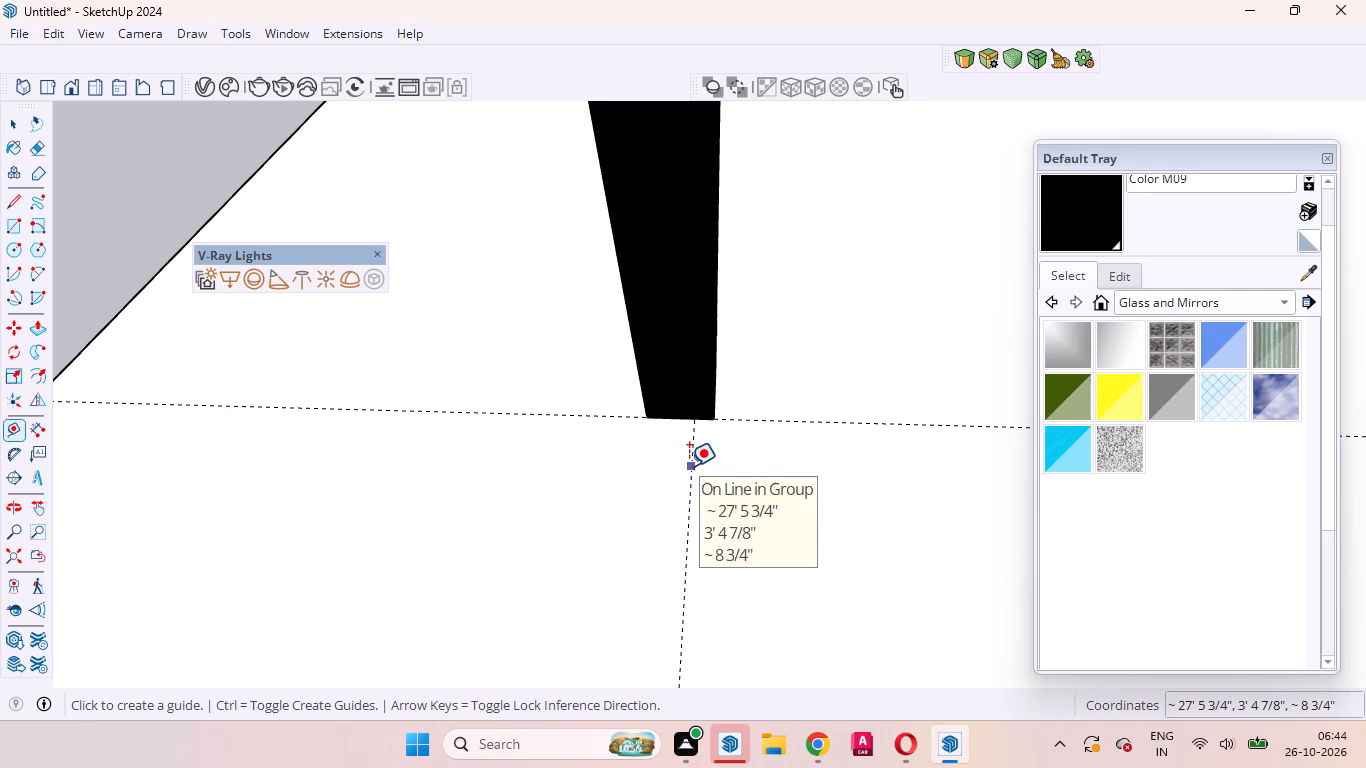
{"action": "left_click", "coordinate": [689, 466]}
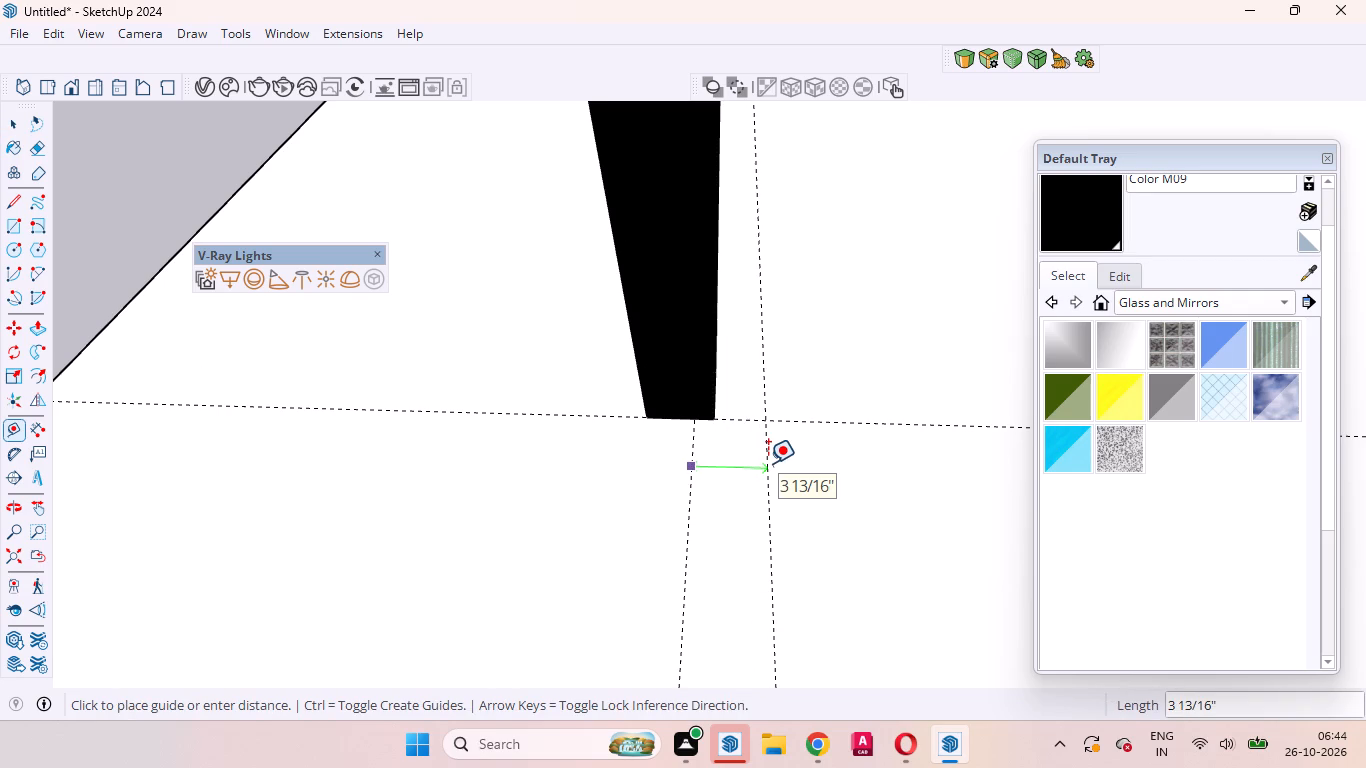
{"action": "key", "text": "6"}
{"action": "key", "text": "Return"}
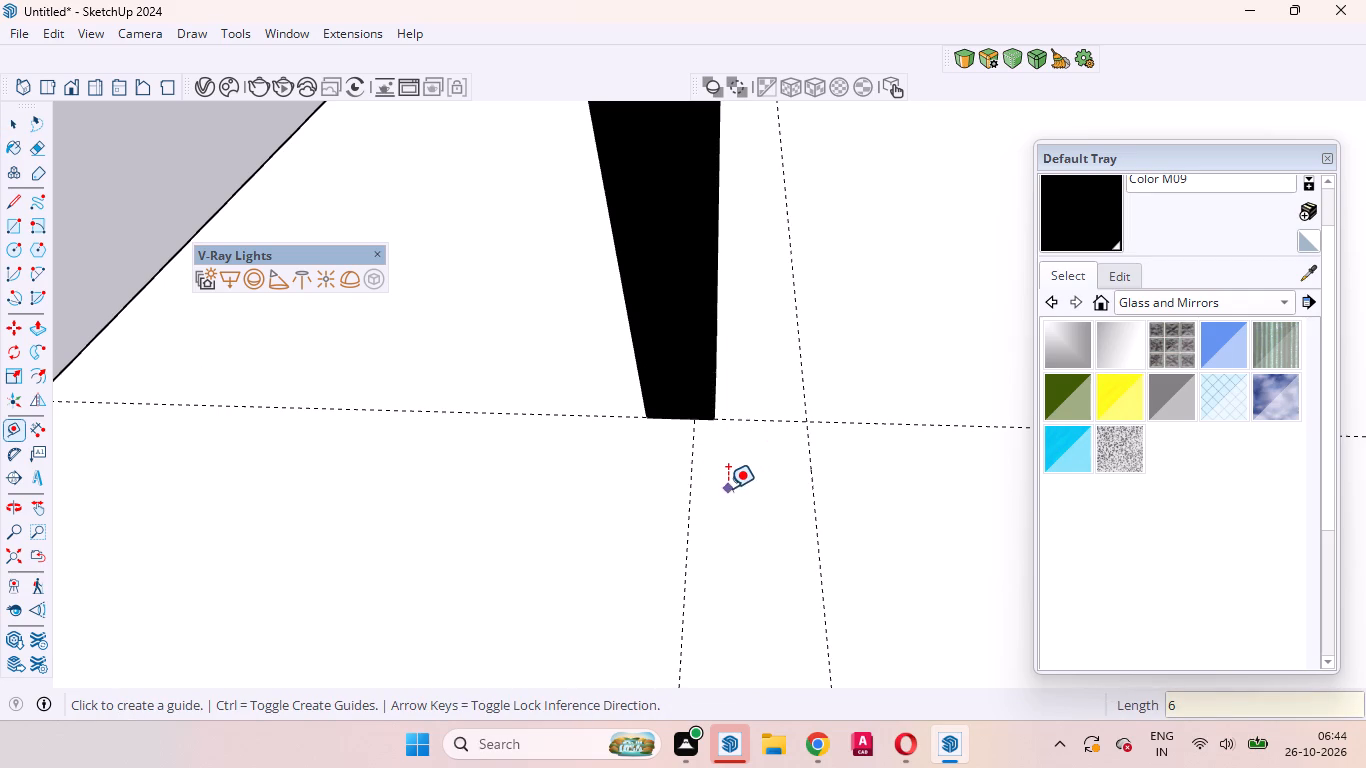
{"action": "left_click", "coordinate": [694, 489]}
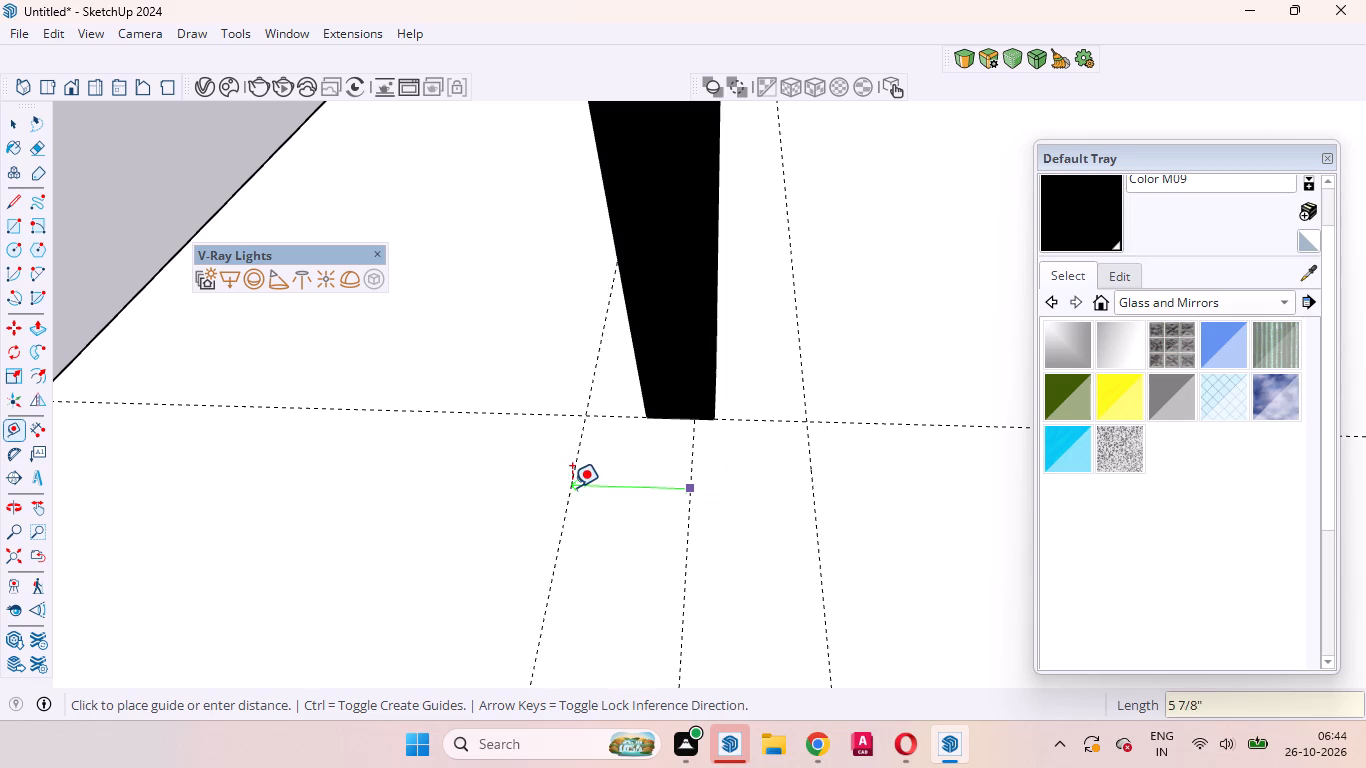
{"action": "key", "text": "6"}
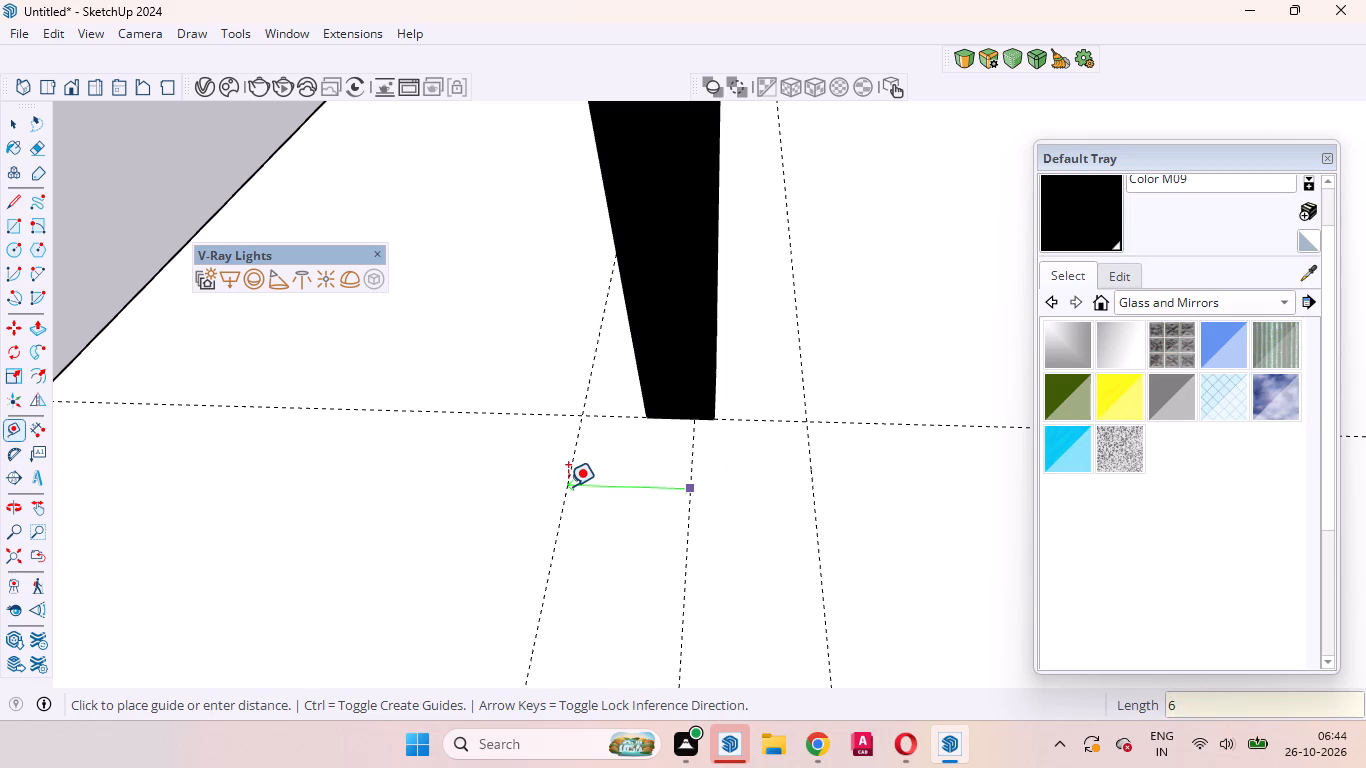
{"action": "key", "text": "Return"}
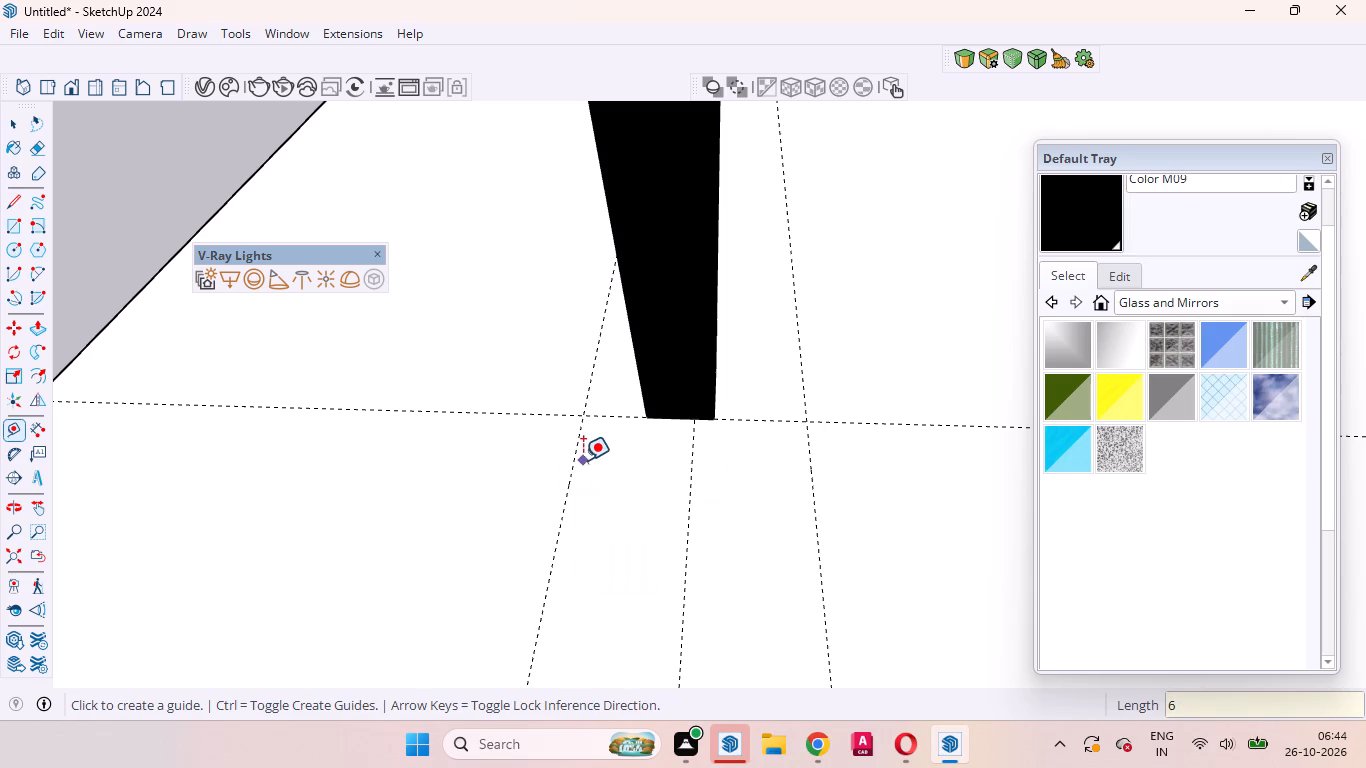
Place a guide line parallel to the wall-corner guide, offset 12" on the side away from the gate.
{"action": "left_click", "coordinate": [608, 417]}
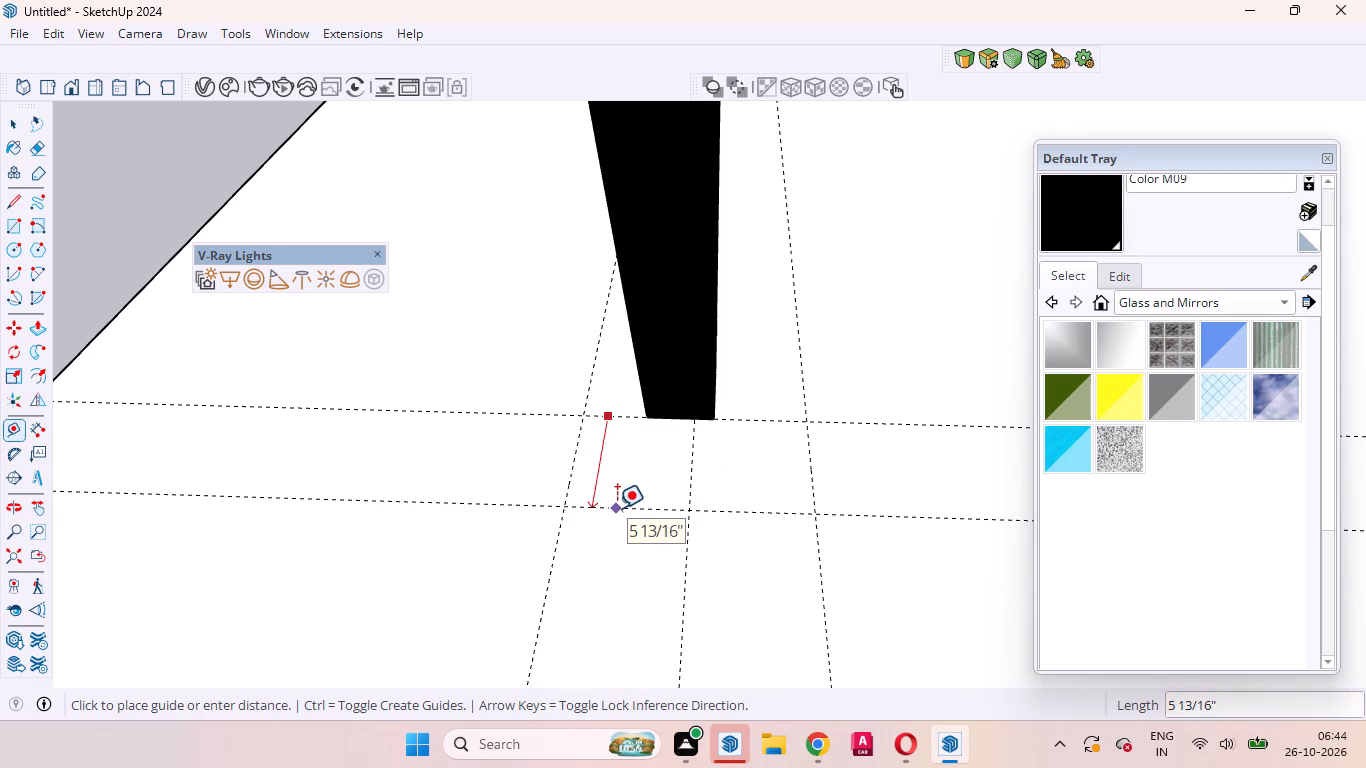
{"action": "type", "text": "12"}
{"action": "key", "text": "Return"}
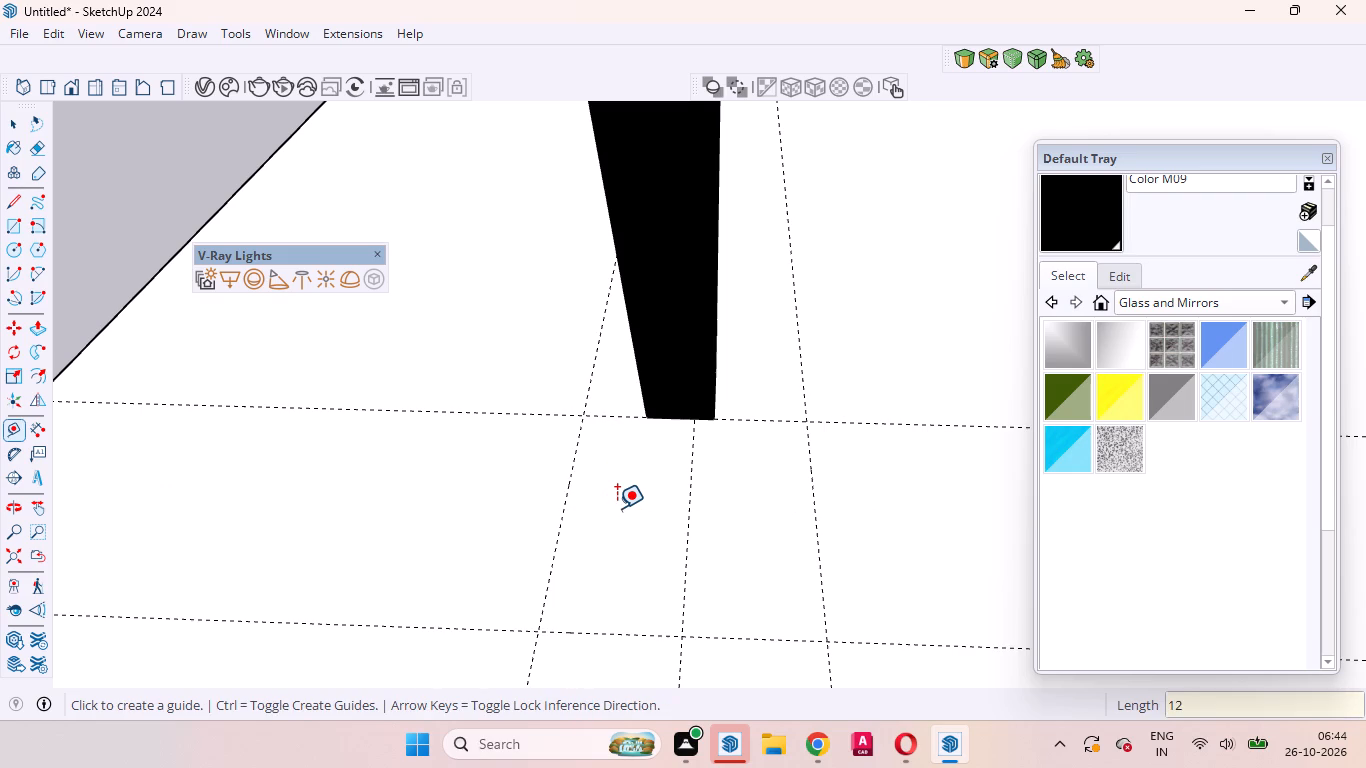
{"action": "key", "text": "space"}
Create a new empty group for geometry beside the end post.
{"action": "scroll", "coordinate": [617, 508], "scroll_direction": "down", "scroll_amount": 16}
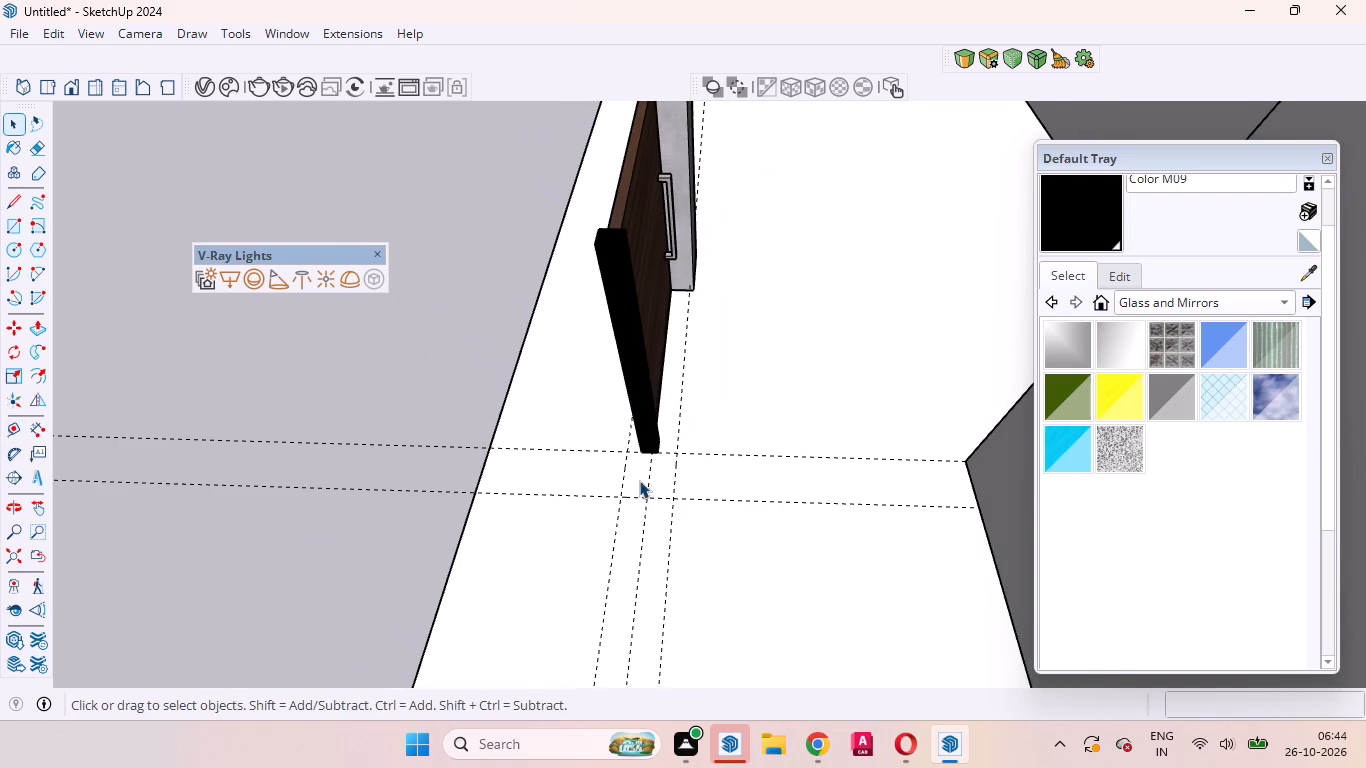
{"action": "middle_click_drag", "start_coordinate": [634, 482], "coordinate": [844, 382]}
{"action": "scroll", "coordinate": [755, 454], "scroll_direction": "up", "scroll_amount": 1}
{"action": "scroll", "coordinate": [755, 454], "scroll_direction": "down", "scroll_amount": 6}
{"action": "right_click", "coordinate": [458, 480]}
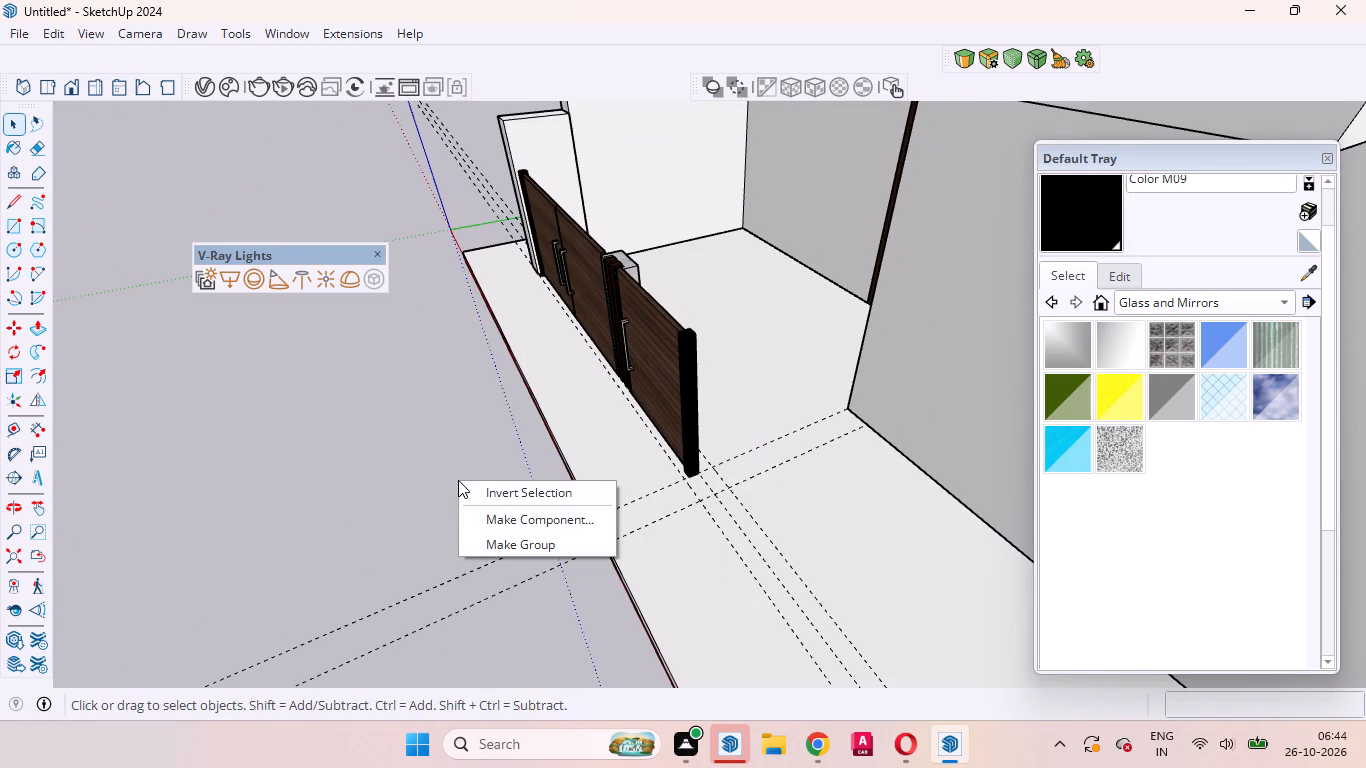
{"action": "left_click", "coordinate": [504, 541]}
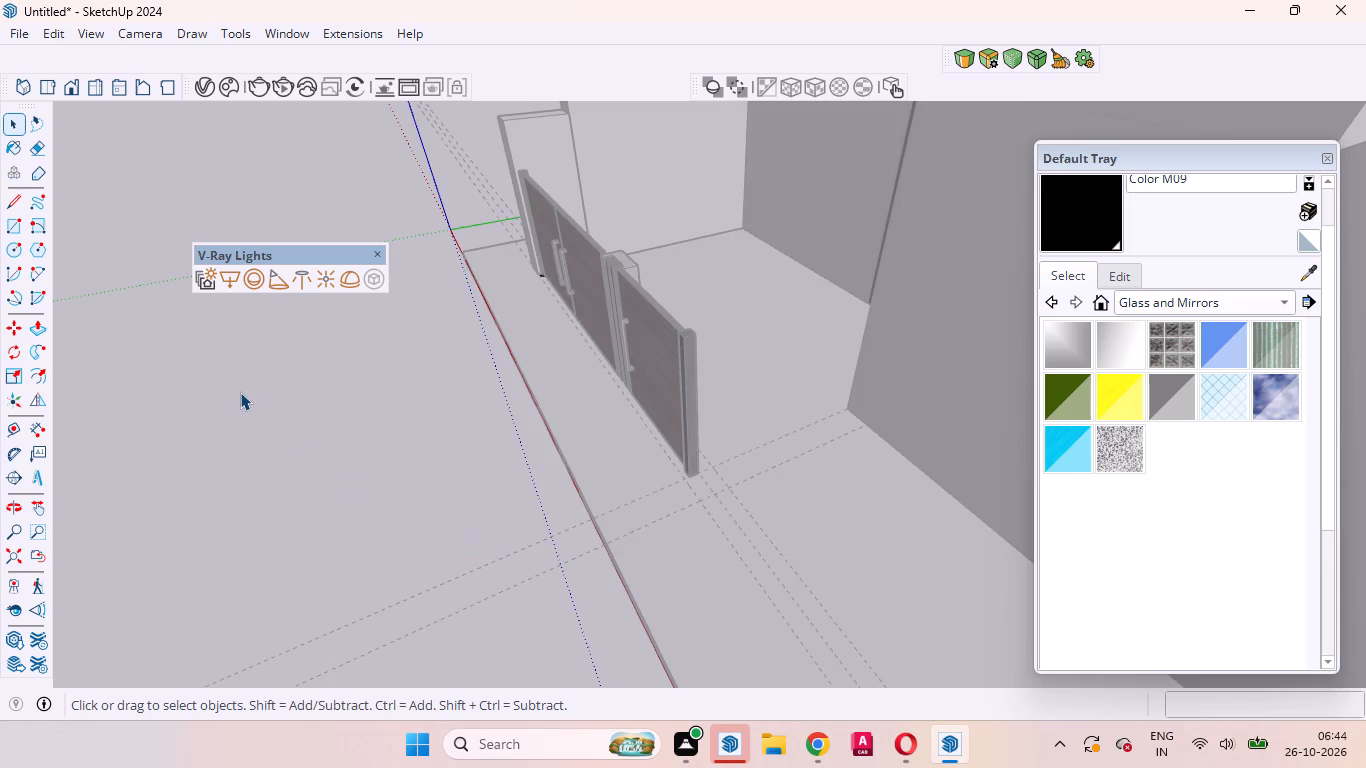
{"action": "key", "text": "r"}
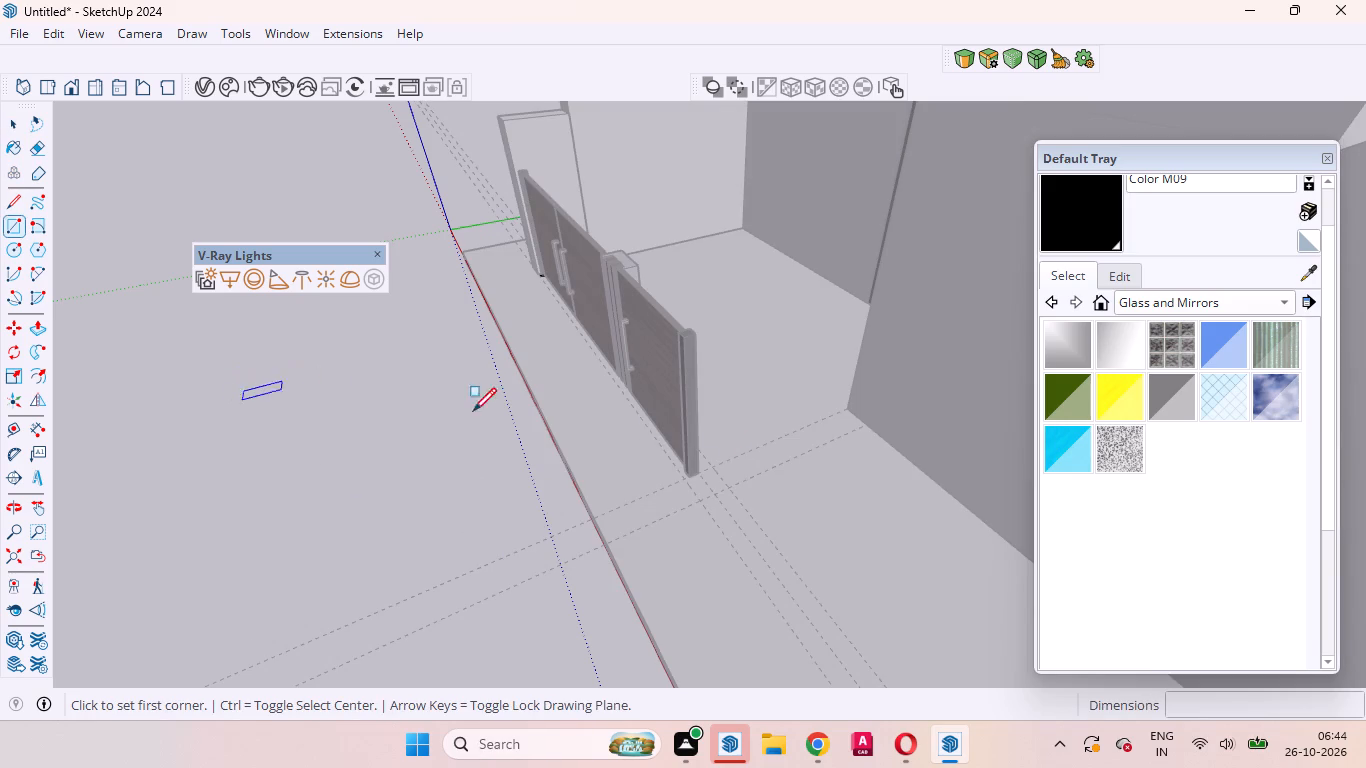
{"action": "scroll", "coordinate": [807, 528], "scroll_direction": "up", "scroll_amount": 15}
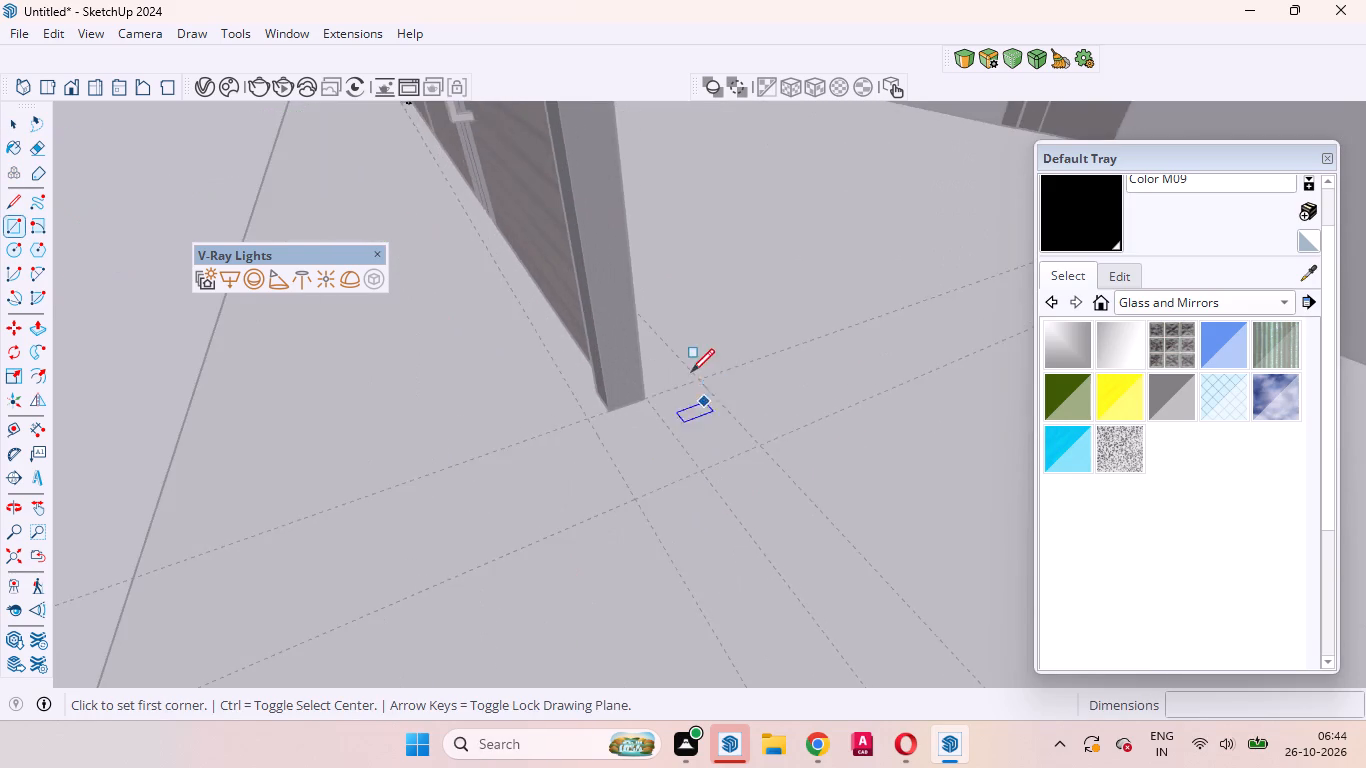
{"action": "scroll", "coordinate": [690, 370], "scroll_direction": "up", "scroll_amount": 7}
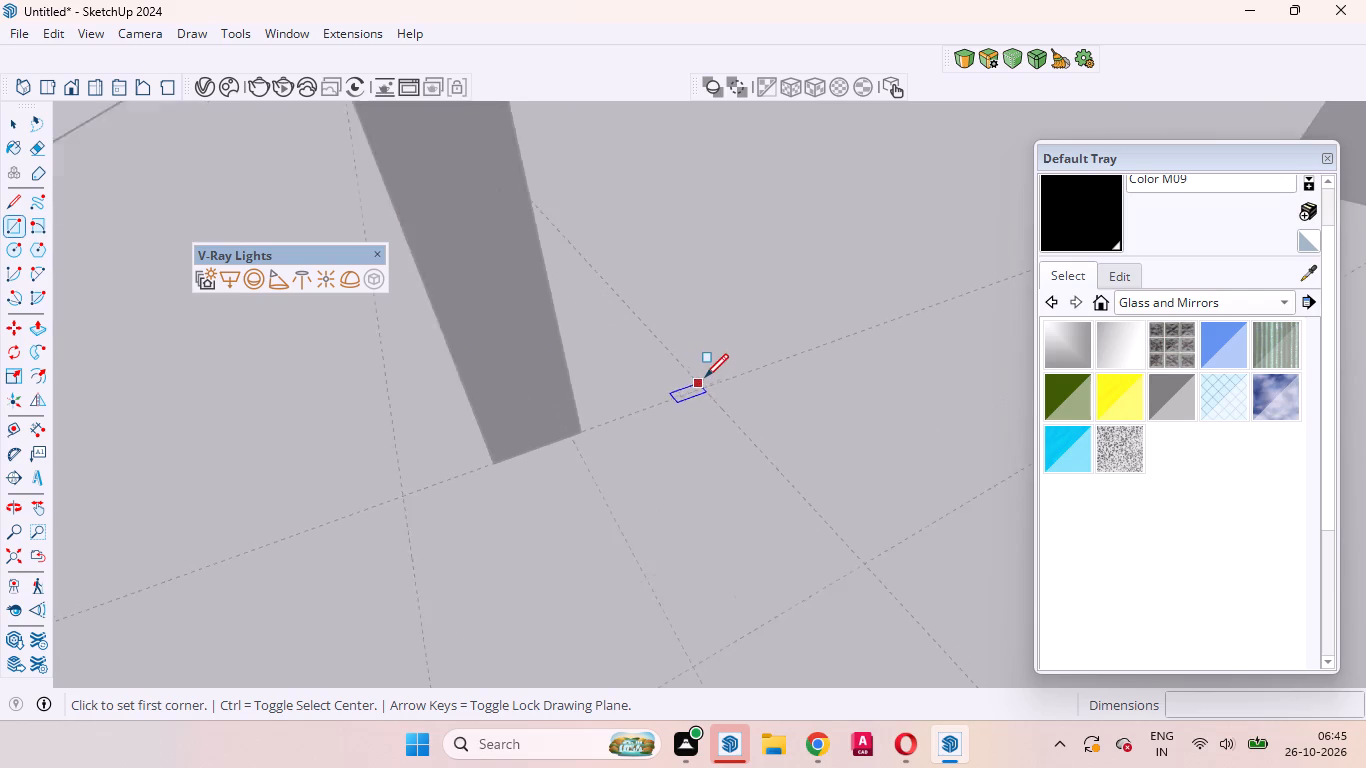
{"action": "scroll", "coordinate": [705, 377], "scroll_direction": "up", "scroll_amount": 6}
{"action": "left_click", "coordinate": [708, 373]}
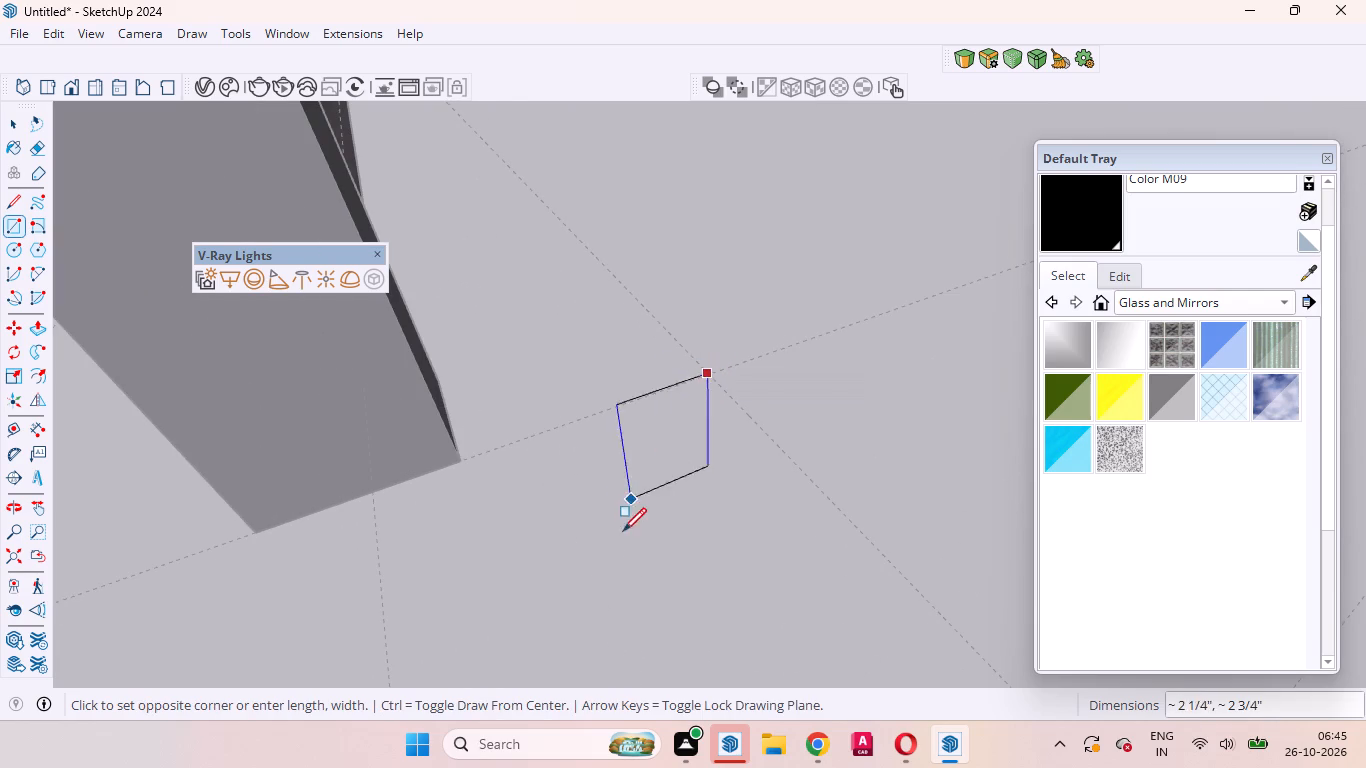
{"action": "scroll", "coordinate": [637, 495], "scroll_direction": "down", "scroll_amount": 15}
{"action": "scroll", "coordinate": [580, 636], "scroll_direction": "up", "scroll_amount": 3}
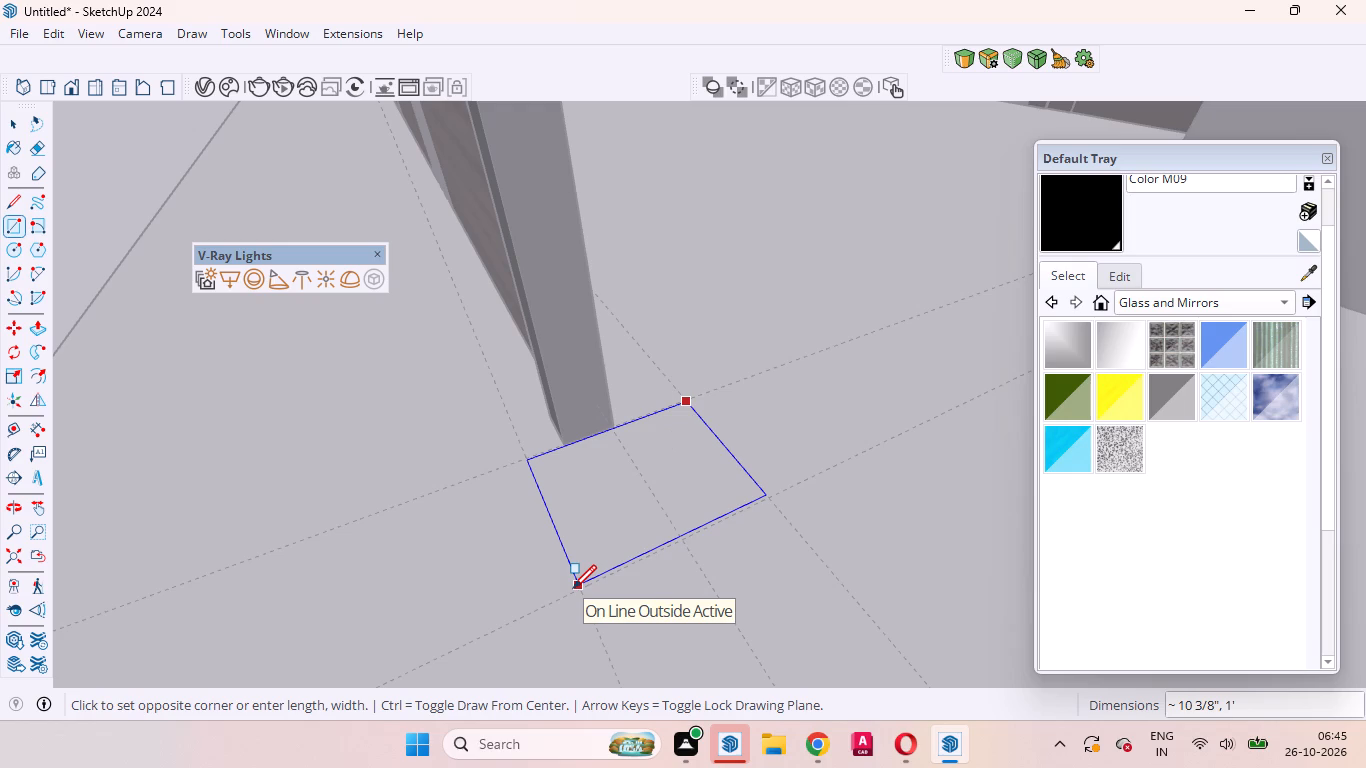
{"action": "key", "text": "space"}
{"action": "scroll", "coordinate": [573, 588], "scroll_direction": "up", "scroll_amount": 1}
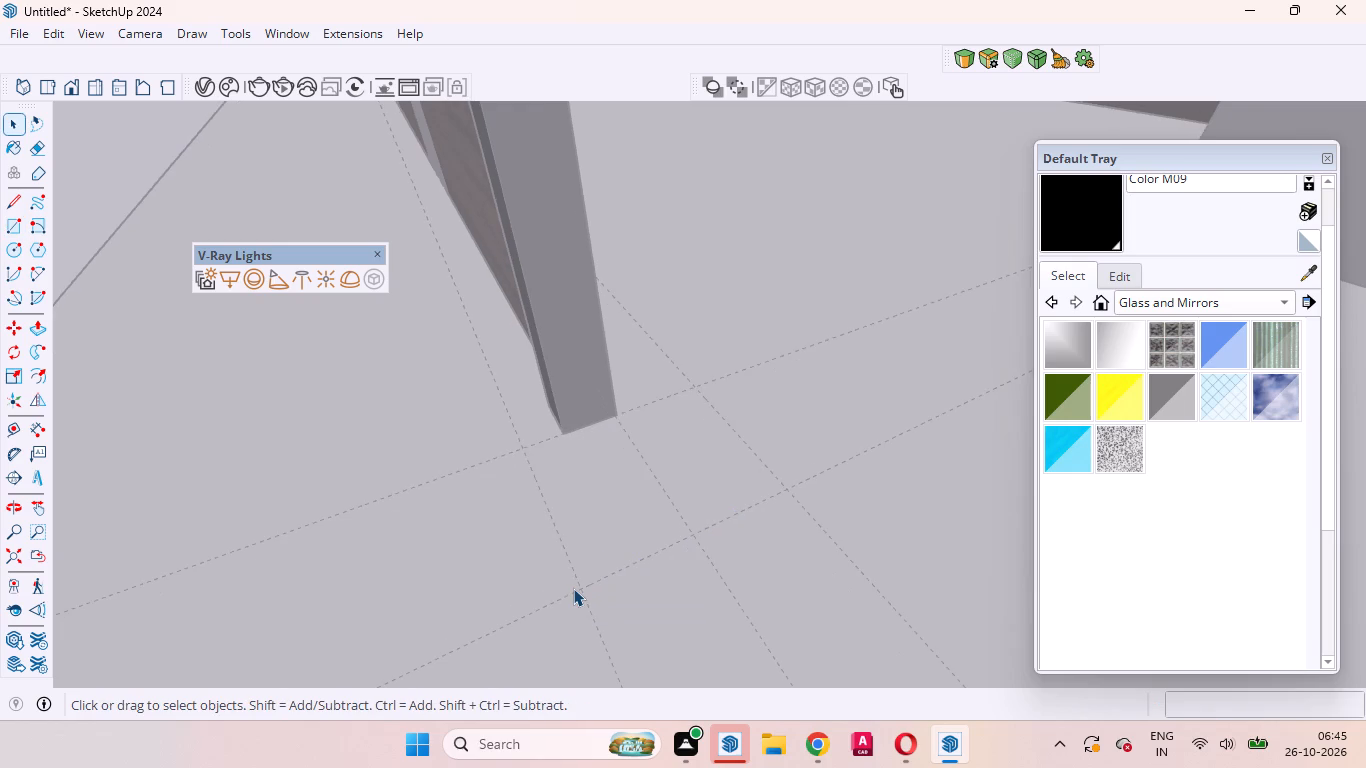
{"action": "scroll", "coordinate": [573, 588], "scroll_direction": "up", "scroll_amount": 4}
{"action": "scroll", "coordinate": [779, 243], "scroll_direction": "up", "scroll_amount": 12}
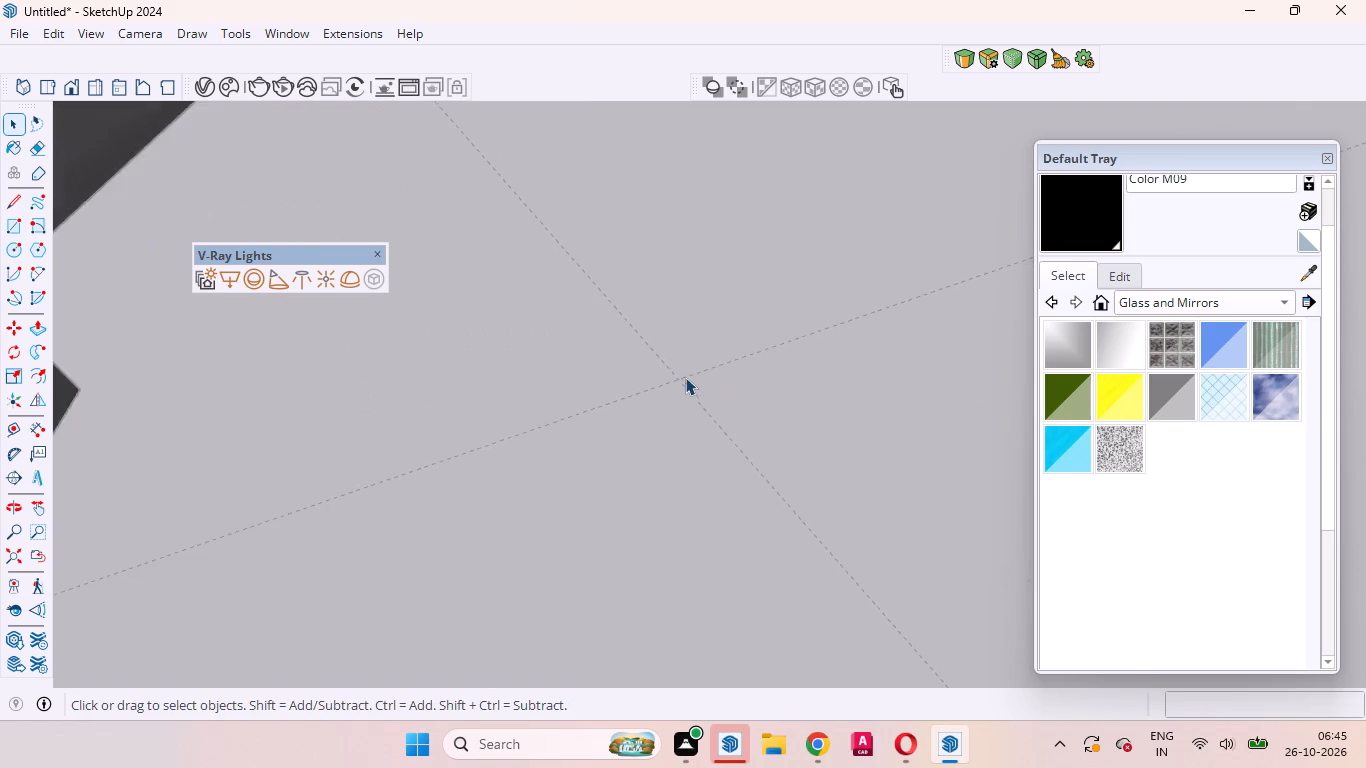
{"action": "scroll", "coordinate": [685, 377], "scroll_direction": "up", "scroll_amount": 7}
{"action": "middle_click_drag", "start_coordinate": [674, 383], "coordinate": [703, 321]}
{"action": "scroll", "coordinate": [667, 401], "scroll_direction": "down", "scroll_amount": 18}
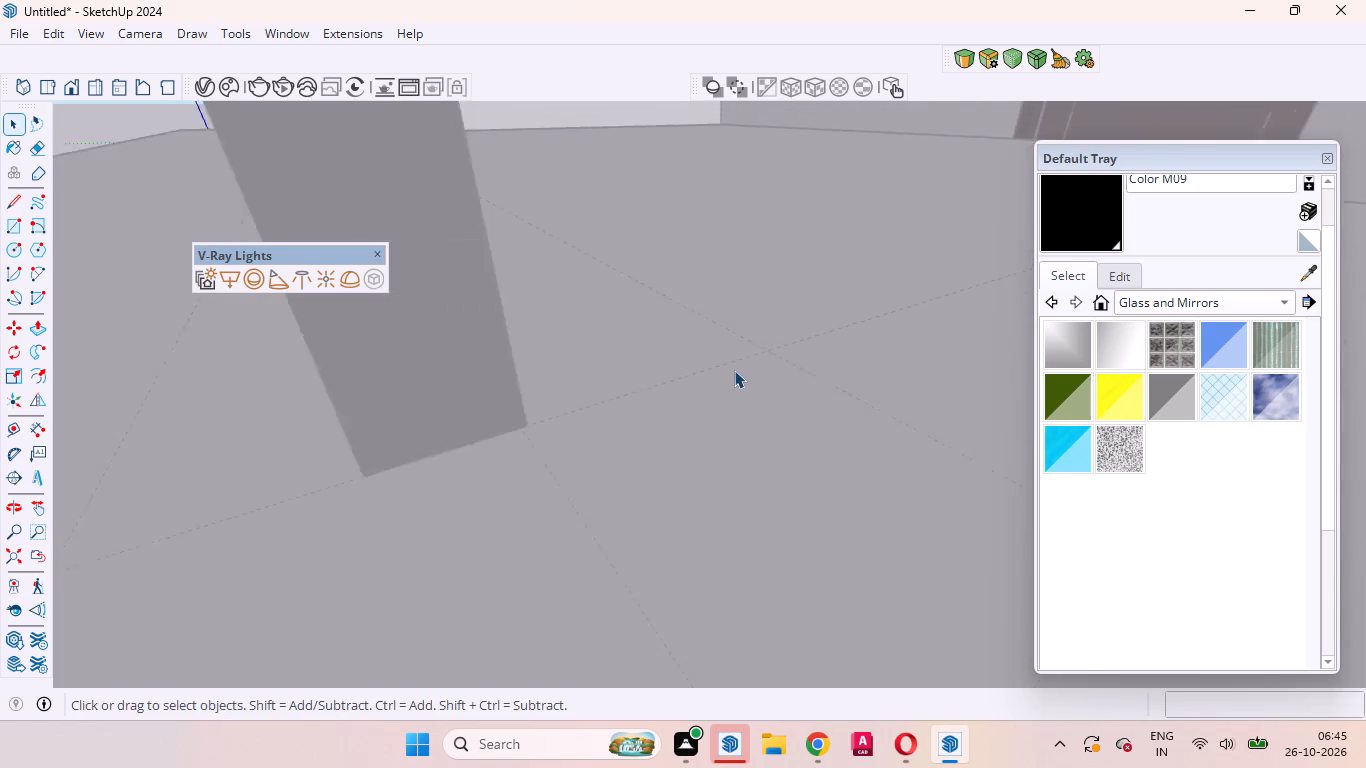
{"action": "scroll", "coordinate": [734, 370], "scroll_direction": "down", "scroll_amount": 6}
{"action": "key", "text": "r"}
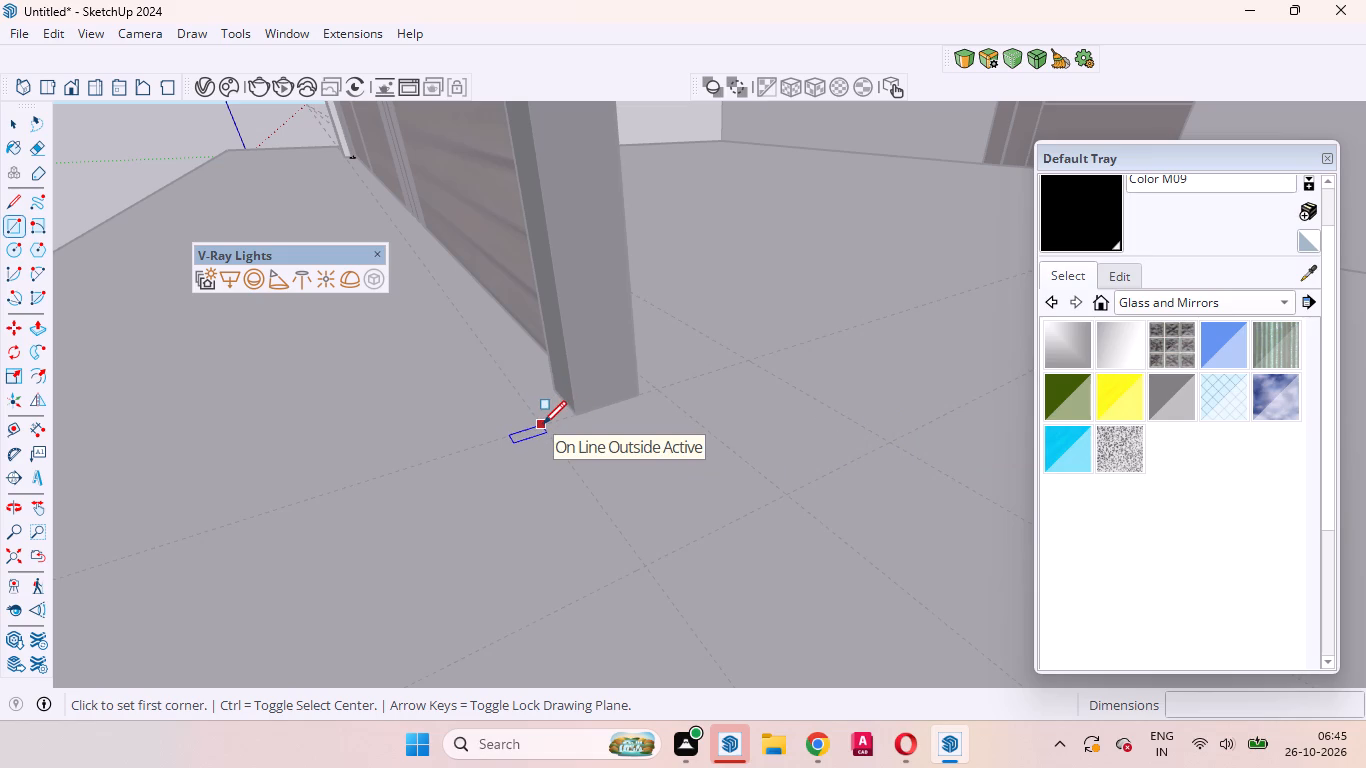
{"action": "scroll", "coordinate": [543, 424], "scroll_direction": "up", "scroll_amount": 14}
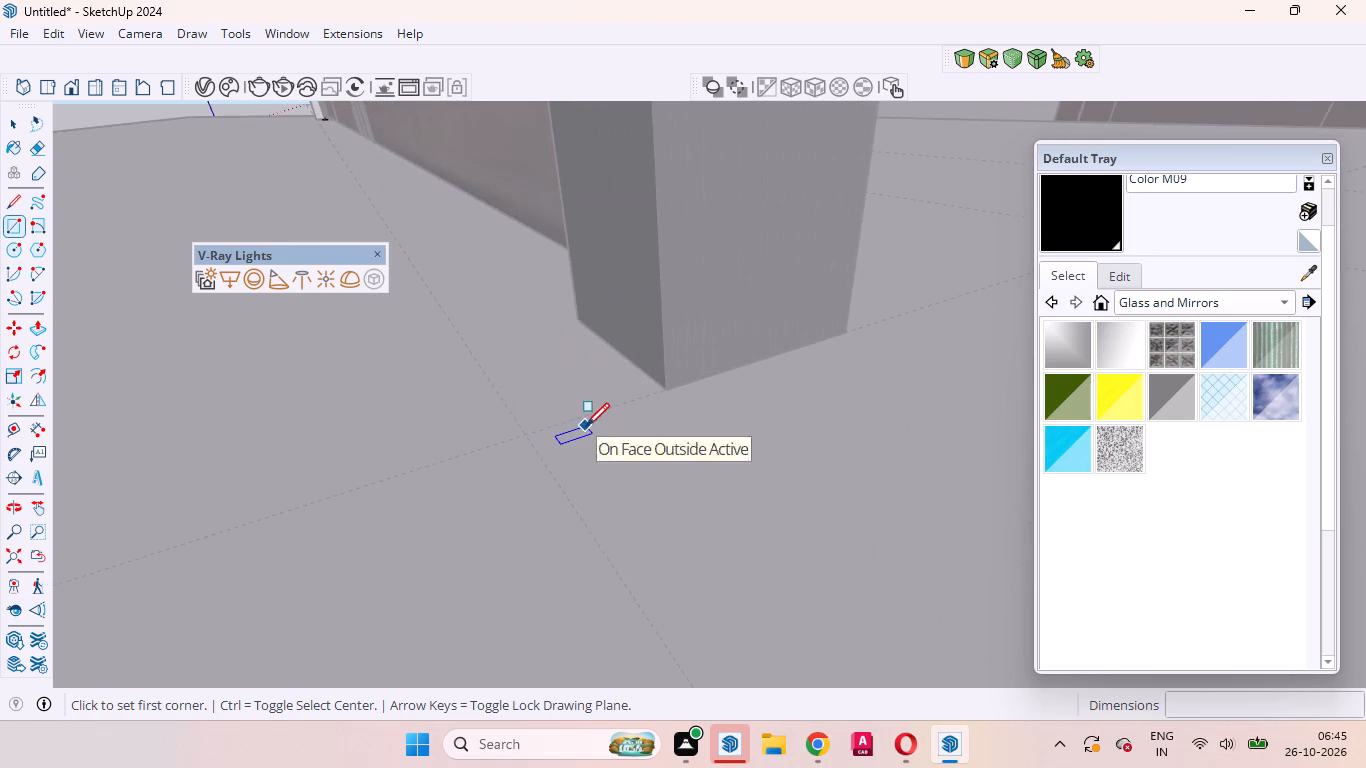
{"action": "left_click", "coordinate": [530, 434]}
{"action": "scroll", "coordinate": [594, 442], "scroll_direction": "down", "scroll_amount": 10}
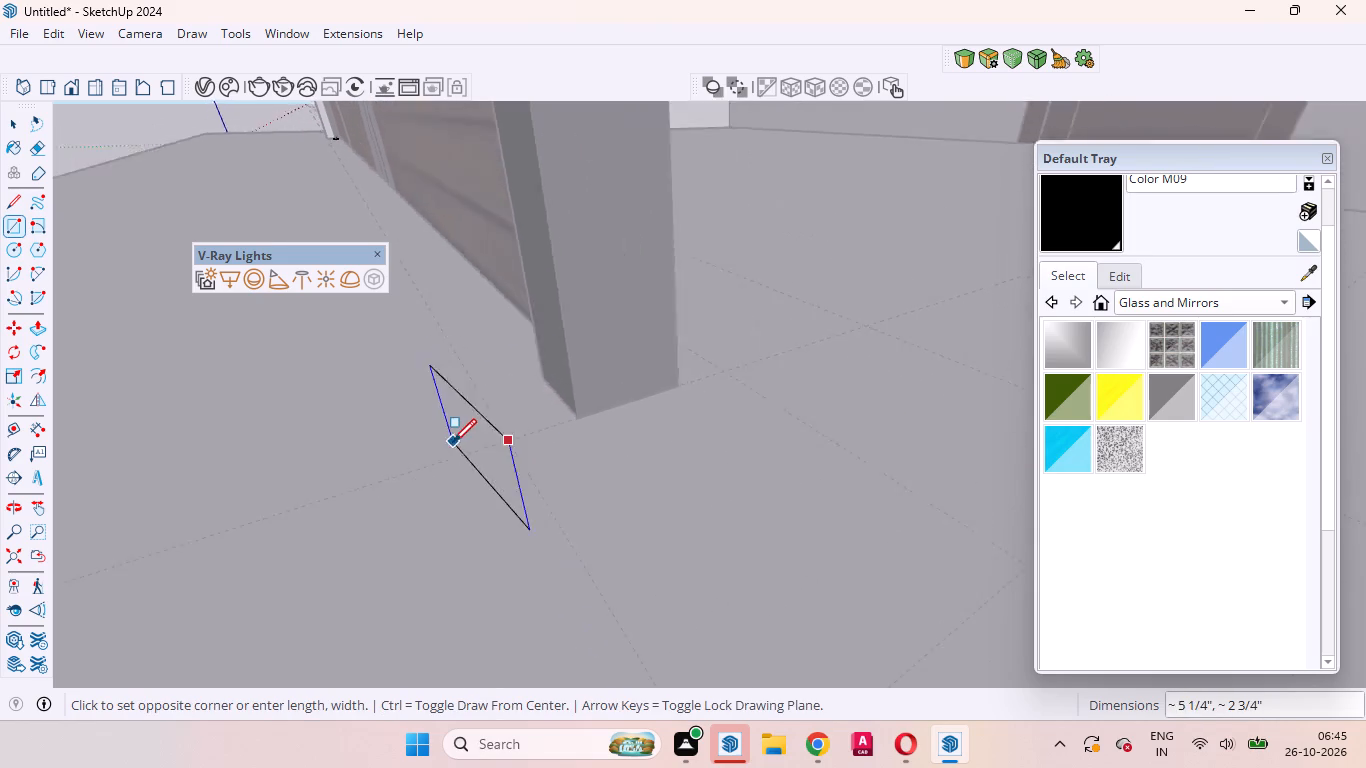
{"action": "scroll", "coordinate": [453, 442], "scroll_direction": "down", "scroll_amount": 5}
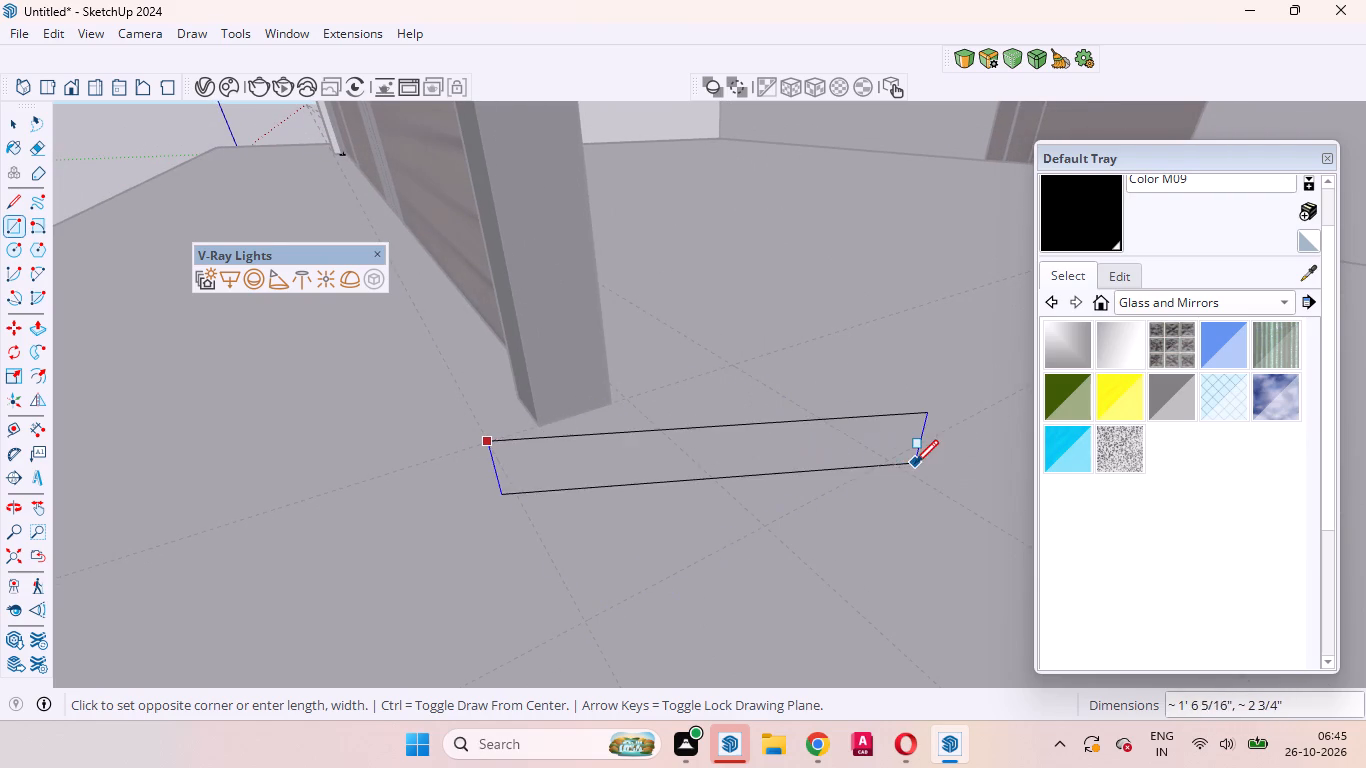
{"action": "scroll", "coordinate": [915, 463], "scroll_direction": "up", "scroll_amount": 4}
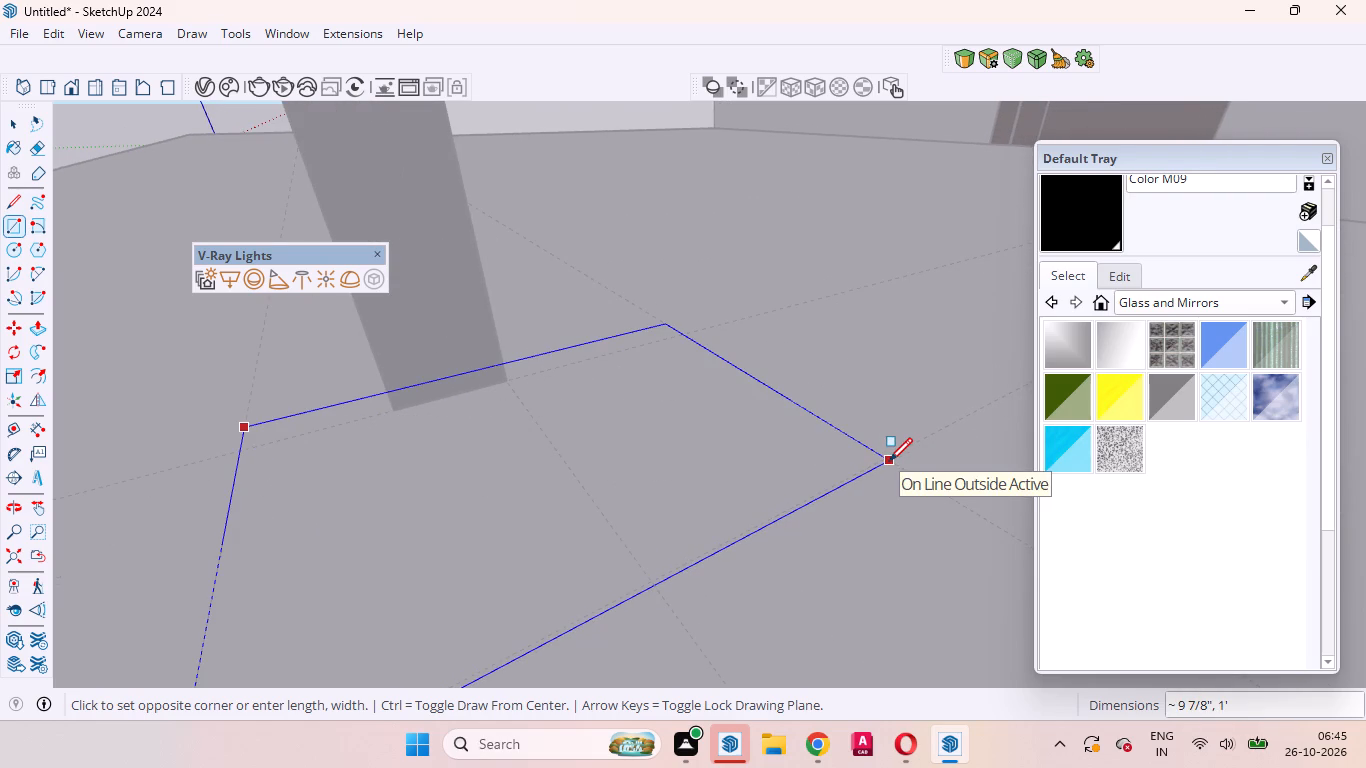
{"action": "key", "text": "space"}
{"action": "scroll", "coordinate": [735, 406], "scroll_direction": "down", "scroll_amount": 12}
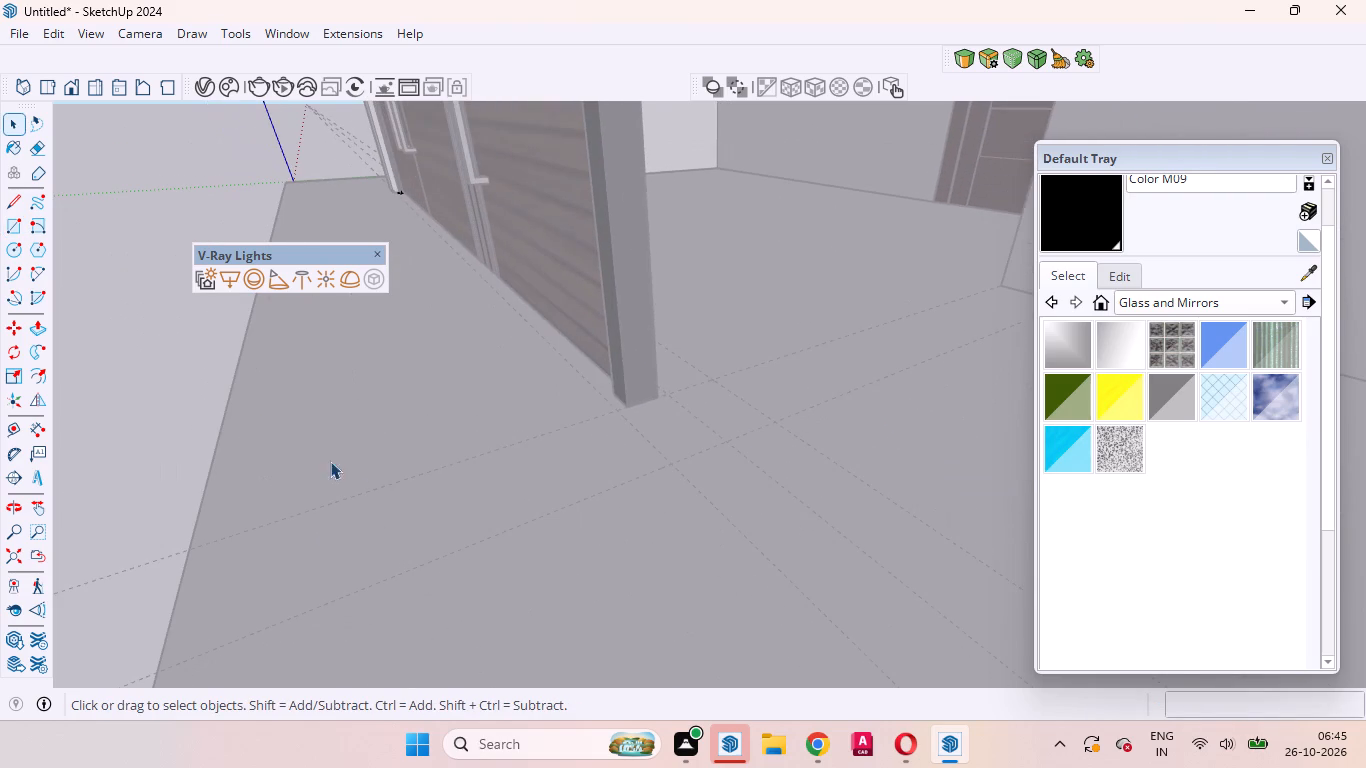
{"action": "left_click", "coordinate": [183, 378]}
Examine how the guide lines sit relative to the floor at the base of the end post.
{"action": "scroll", "coordinate": [573, 347], "scroll_direction": "up", "scroll_amount": 4}
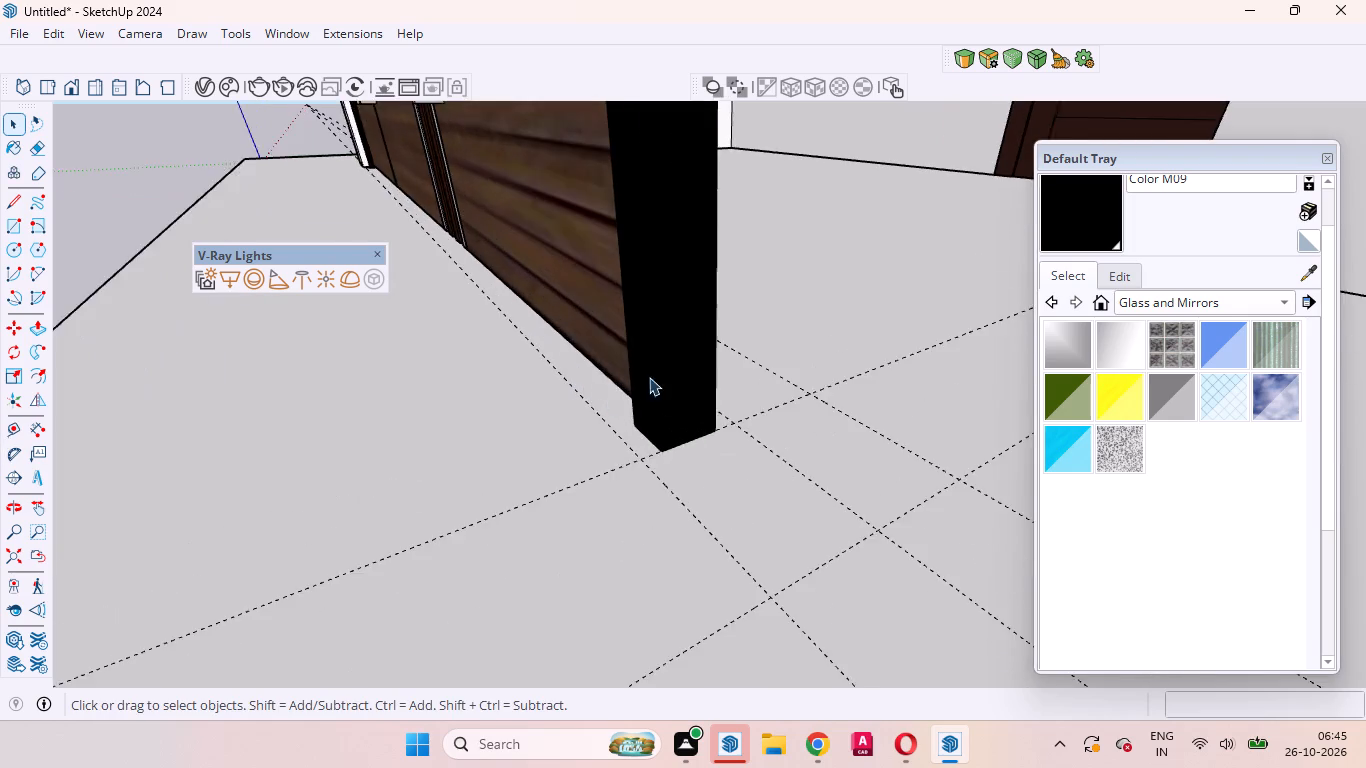
{"action": "scroll", "coordinate": [649, 377], "scroll_direction": "up", "scroll_amount": 8}
{"action": "middle_click_drag", "start_coordinate": [709, 457], "coordinate": [763, 346]}
{"action": "scroll", "coordinate": [709, 457], "scroll_direction": "up", "scroll_amount": 1}
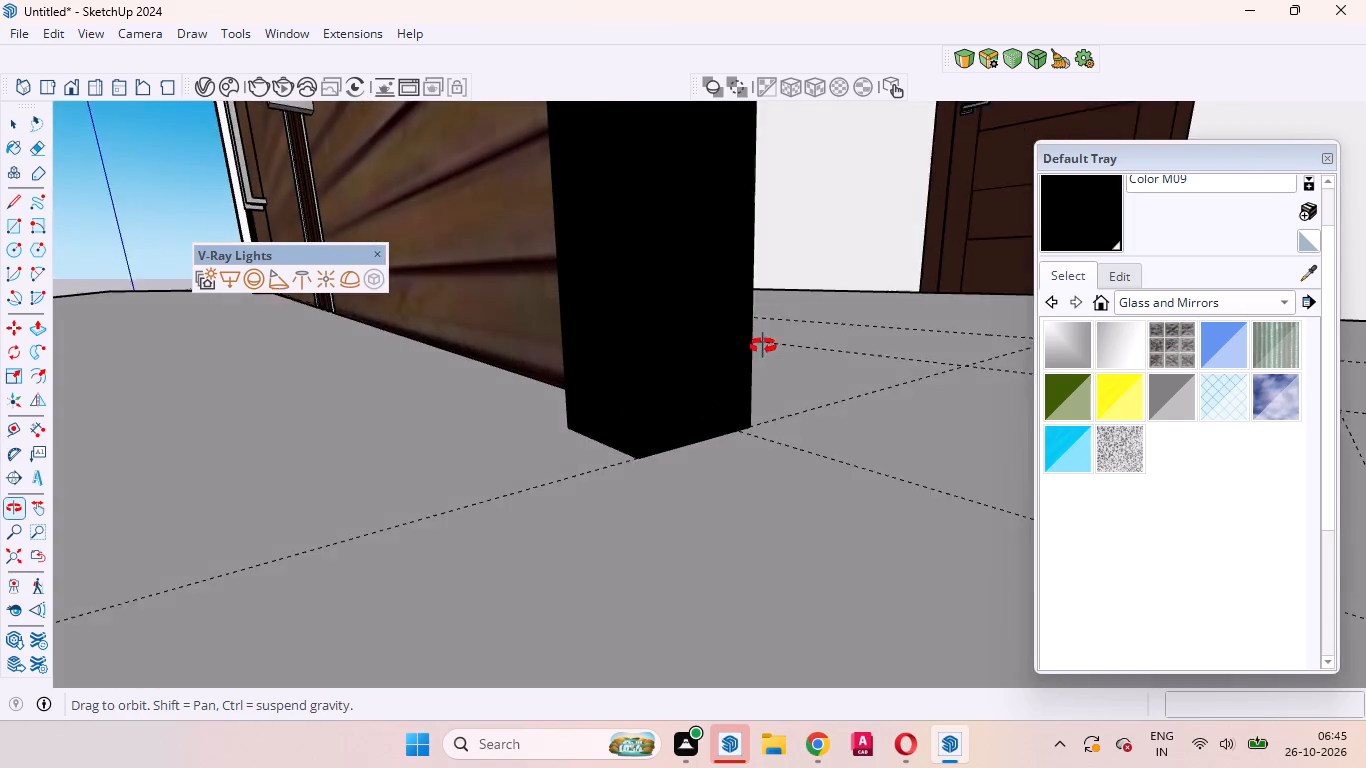
{"action": "middle_click_drag", "start_coordinate": [763, 346], "coordinate": [858, 352]}
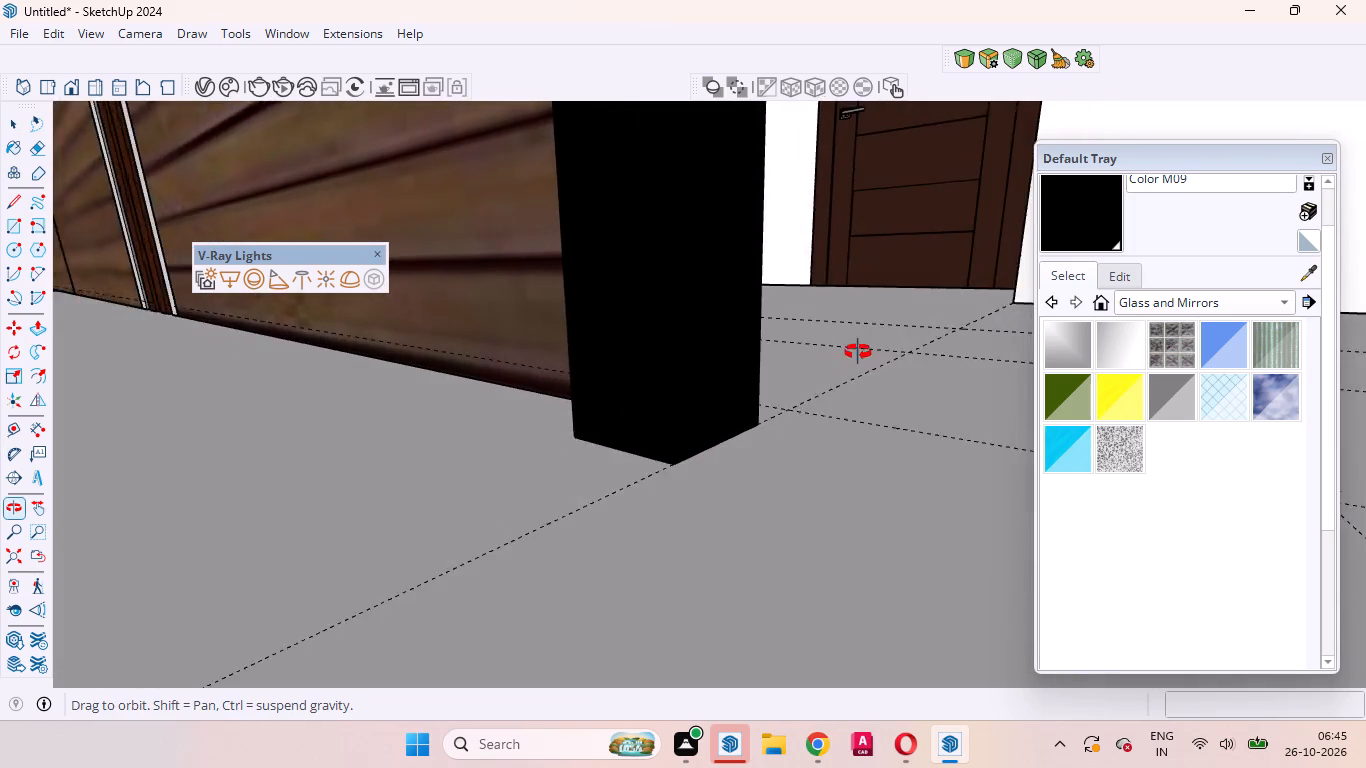
{"action": "middle_click_drag", "start_coordinate": [858, 352], "coordinate": [915, 429]}
{"action": "scroll", "coordinate": [804, 390], "scroll_direction": "down", "scroll_amount": 11}
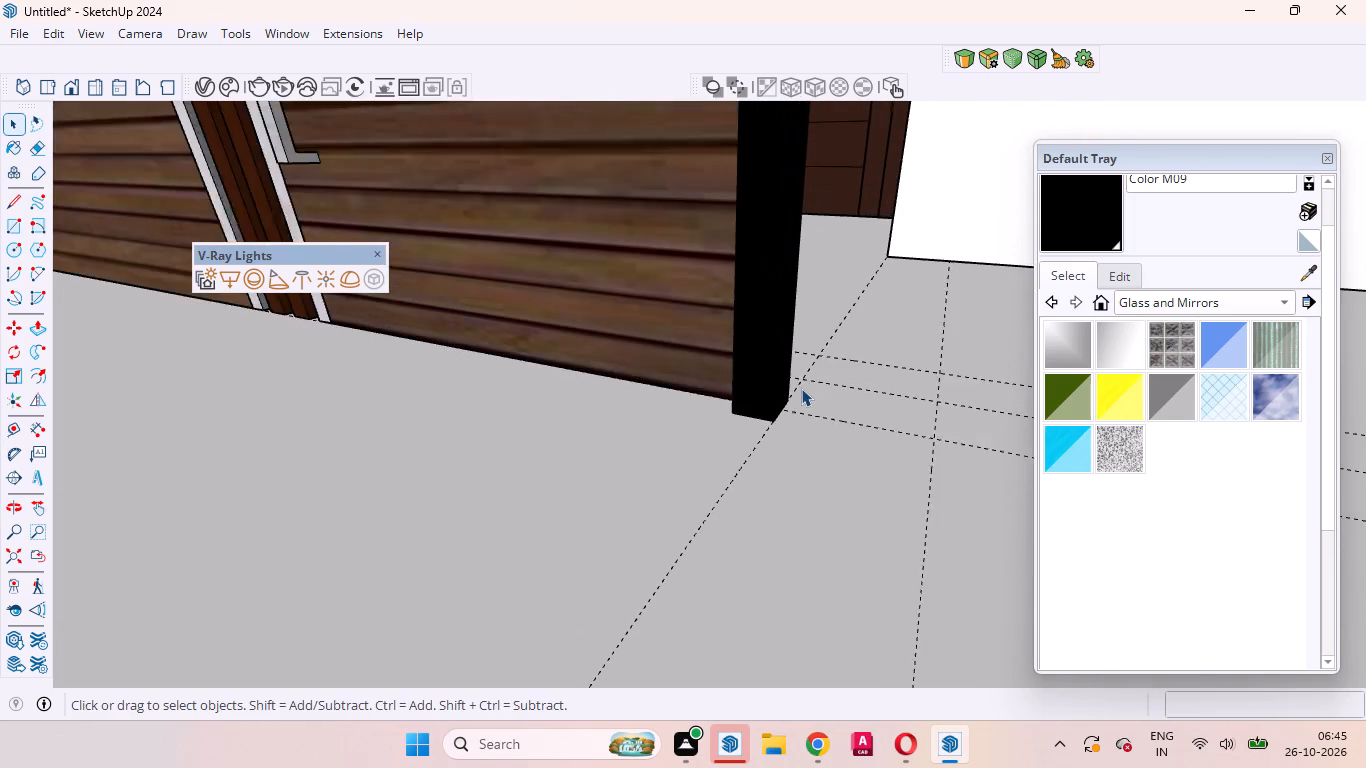
{"action": "scroll", "coordinate": [816, 378], "scroll_direction": "up", "scroll_amount": 5}
{"action": "scroll", "coordinate": [851, 509], "scroll_direction": "up", "scroll_amount": 1}
{"action": "middle_click_drag", "start_coordinate": [853, 481], "coordinate": [857, 464]}
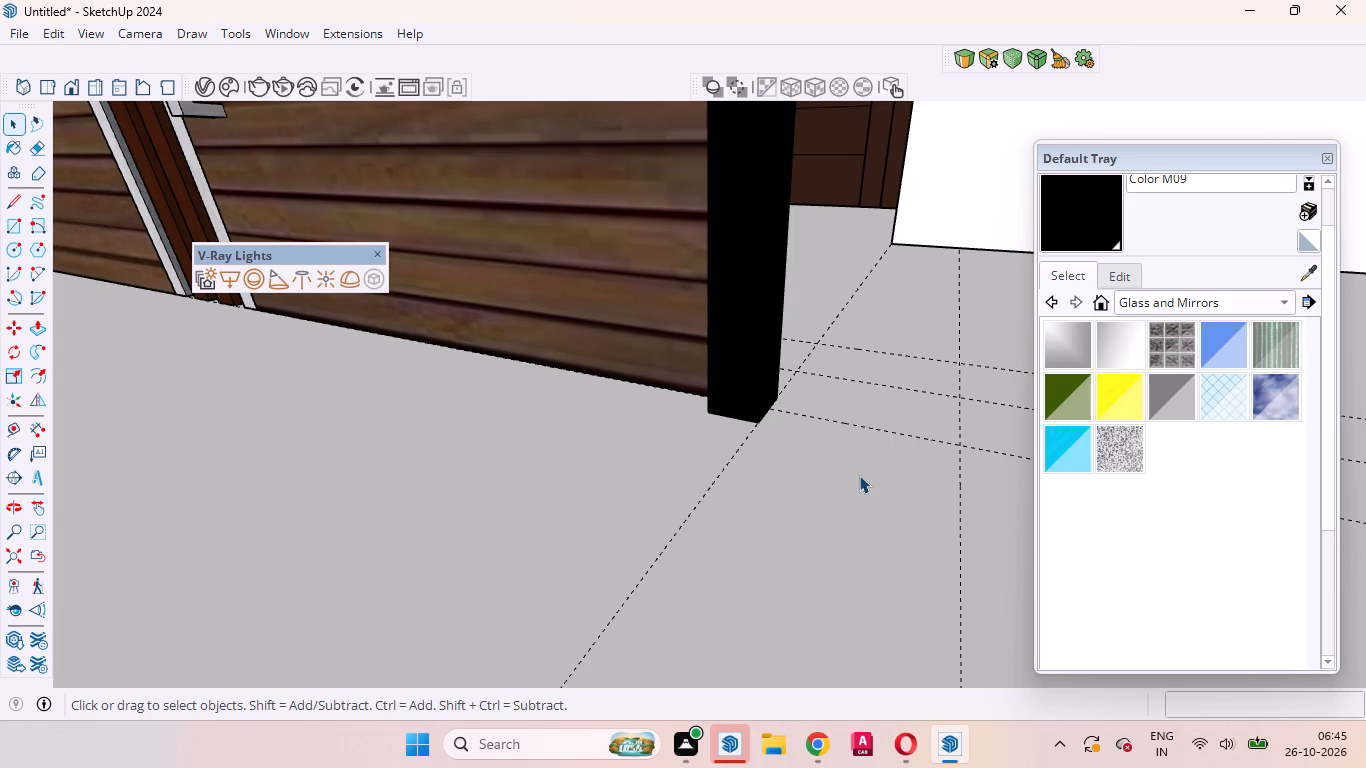
{"action": "scroll", "coordinate": [863, 467], "scroll_direction": "down", "scroll_amount": 4}
{"action": "scroll", "coordinate": [867, 464], "scroll_direction": "up", "scroll_amount": 5}
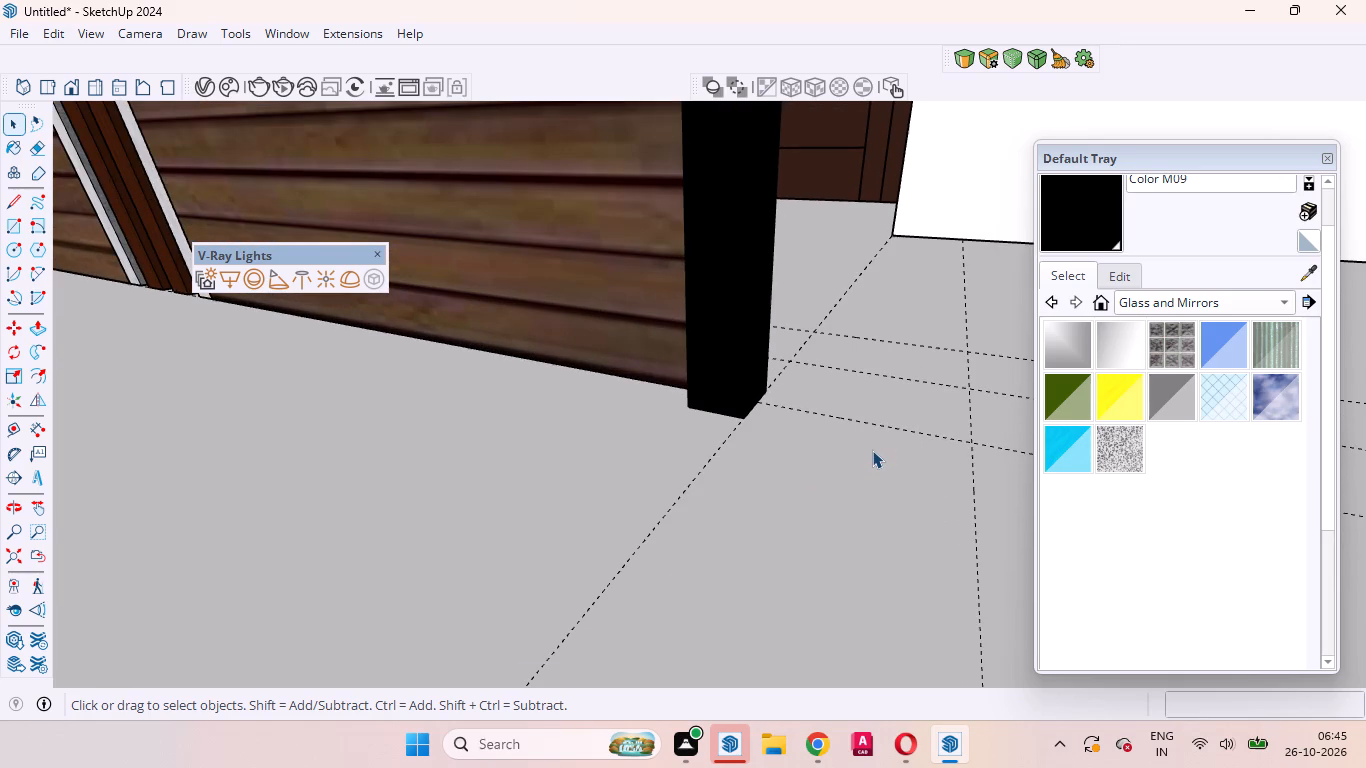
Move the two outer guide lines parallel to the gate vertically down about 2 3/4" onto the floor face.
{"action": "left_click", "coordinate": [889, 427], "text": "ctrl"}
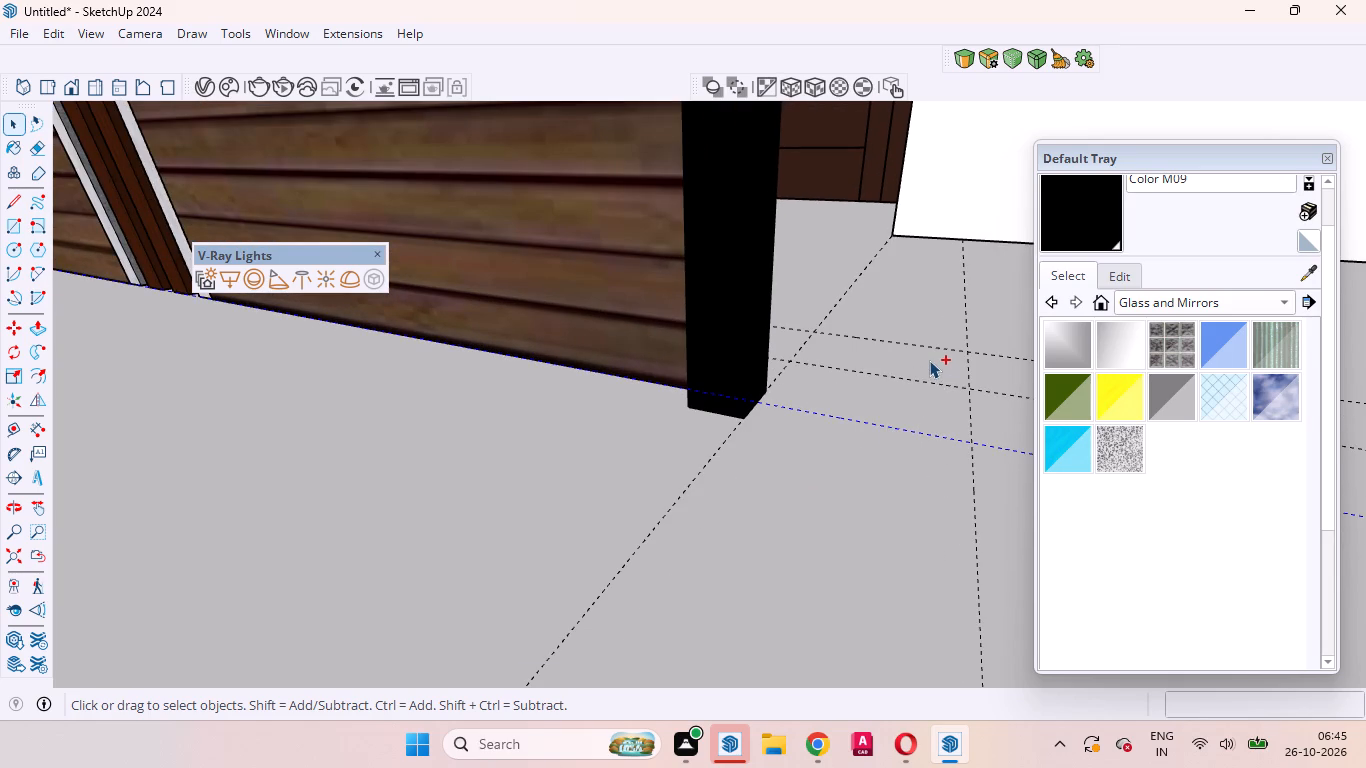
{"action": "scroll", "coordinate": [929, 360], "scroll_direction": "up", "scroll_amount": 3, "text": "ctrl"}
{"action": "left_click", "coordinate": [927, 343], "text": "ctrl"}
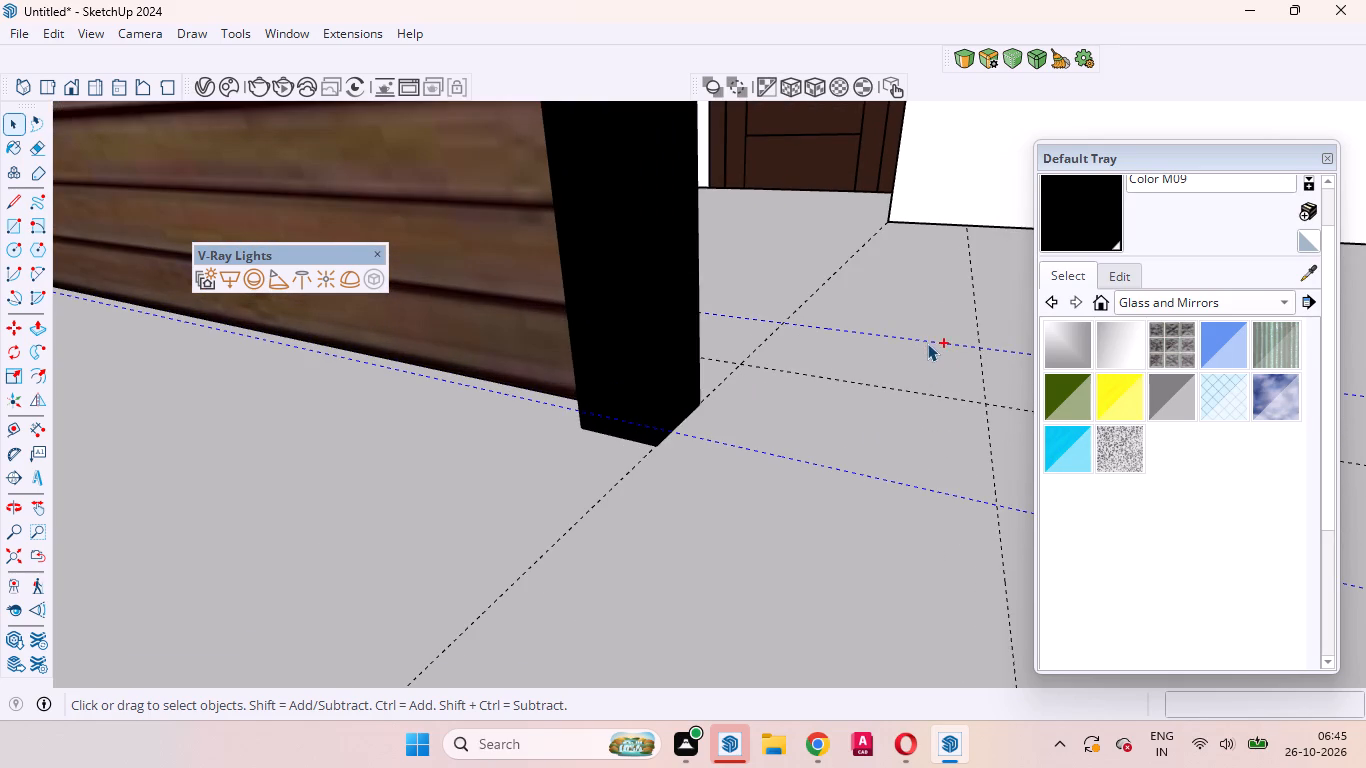
{"action": "scroll", "coordinate": [867, 434], "scroll_direction": "up", "scroll_amount": 3}
{"action": "middle_click_drag", "start_coordinate": [858, 444], "coordinate": [879, 422]}
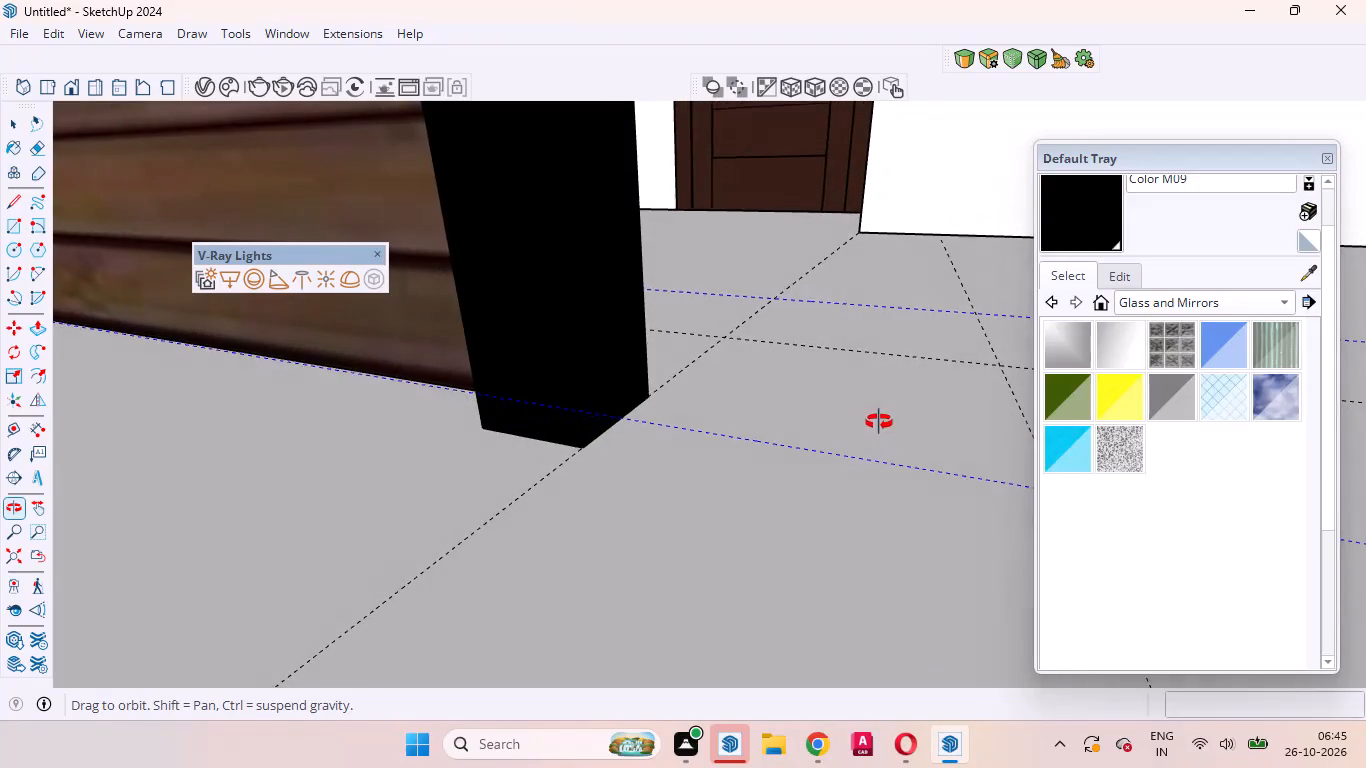
{"action": "middle_click_drag", "start_coordinate": [879, 422], "coordinate": [881, 394]}
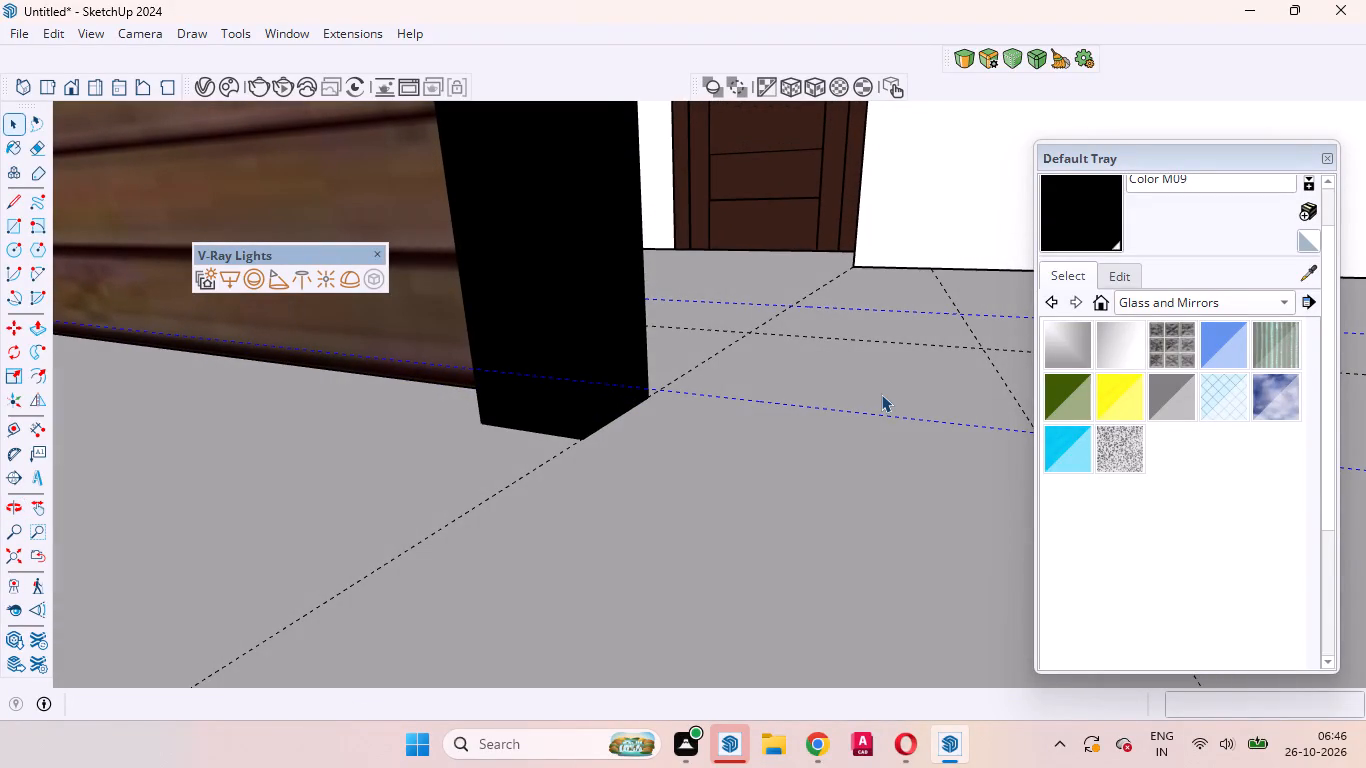
{"action": "key", "text": "m"}
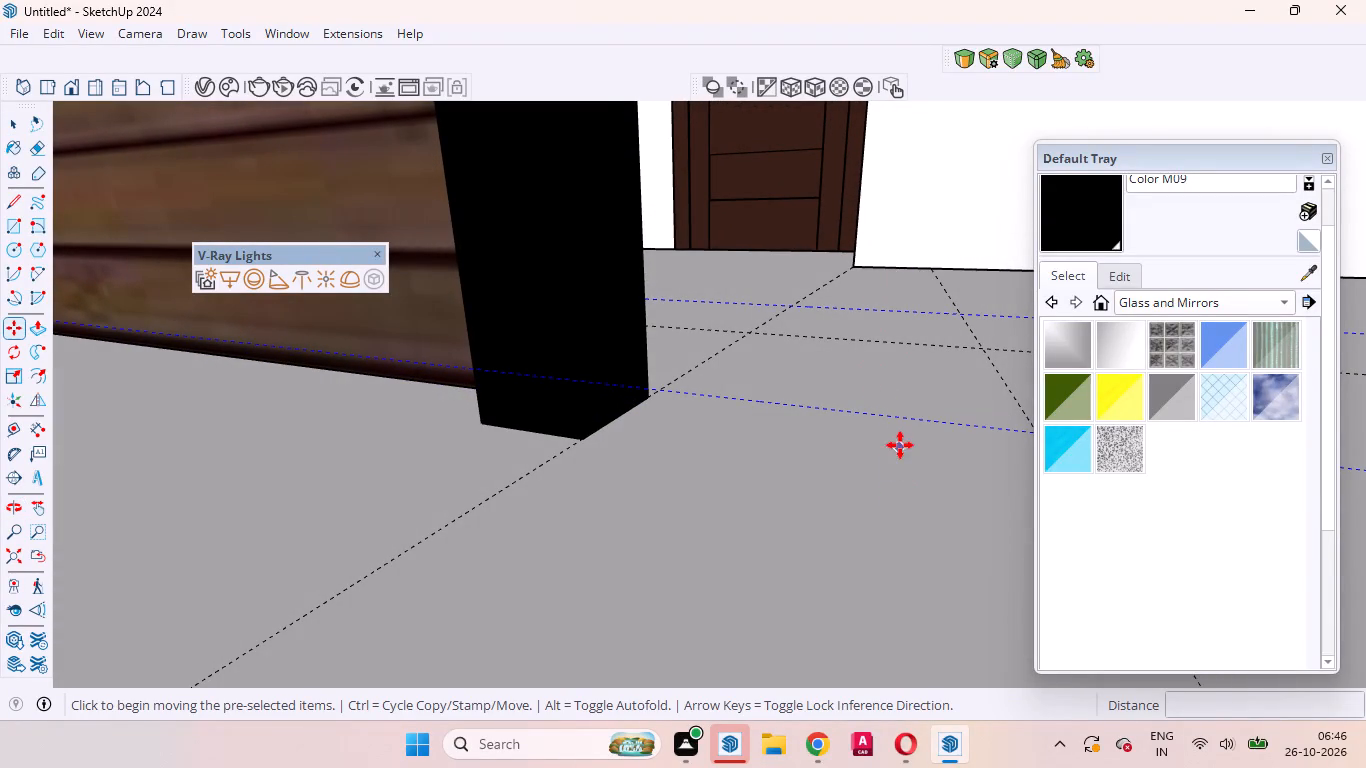
{"action": "scroll", "coordinate": [876, 430], "scroll_direction": "up", "scroll_amount": 1}
{"action": "left_click", "coordinate": [871, 412]}
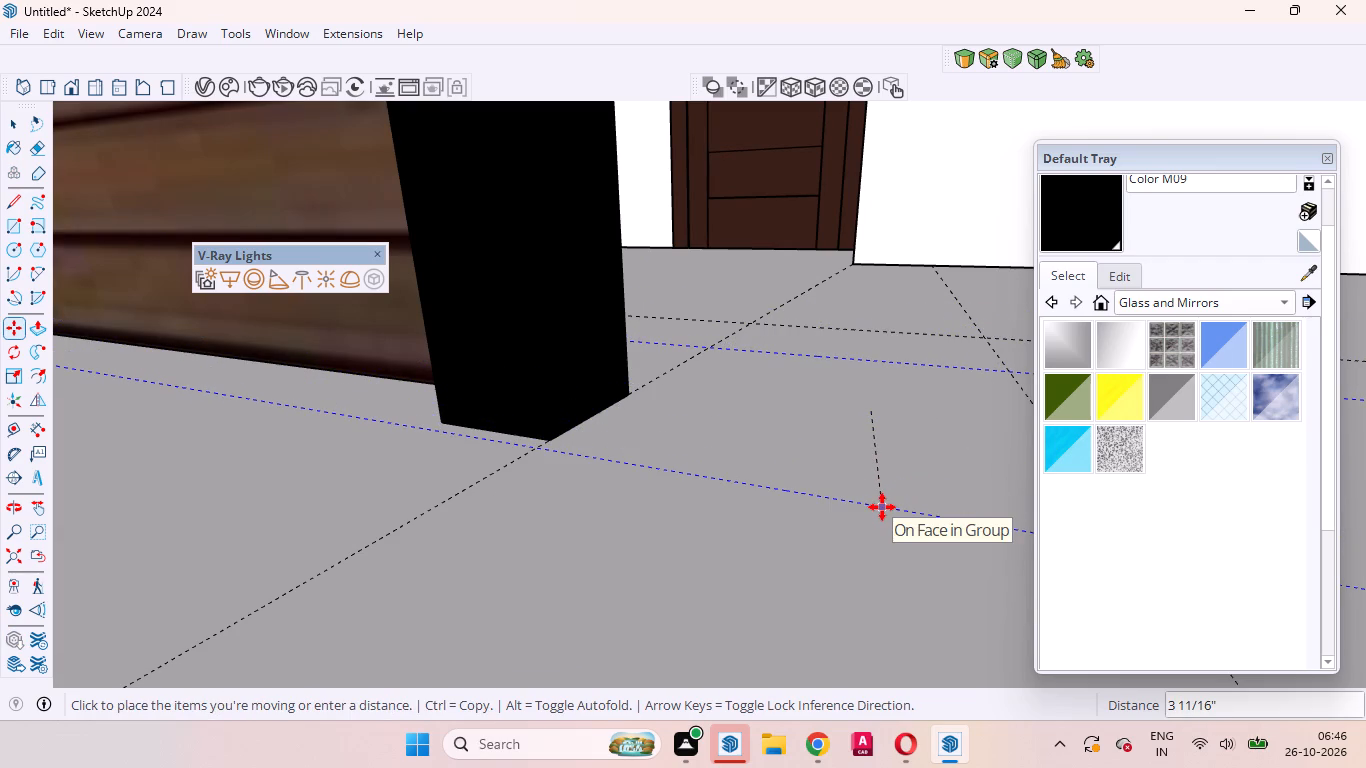
{"action": "key", "text": "Up"}
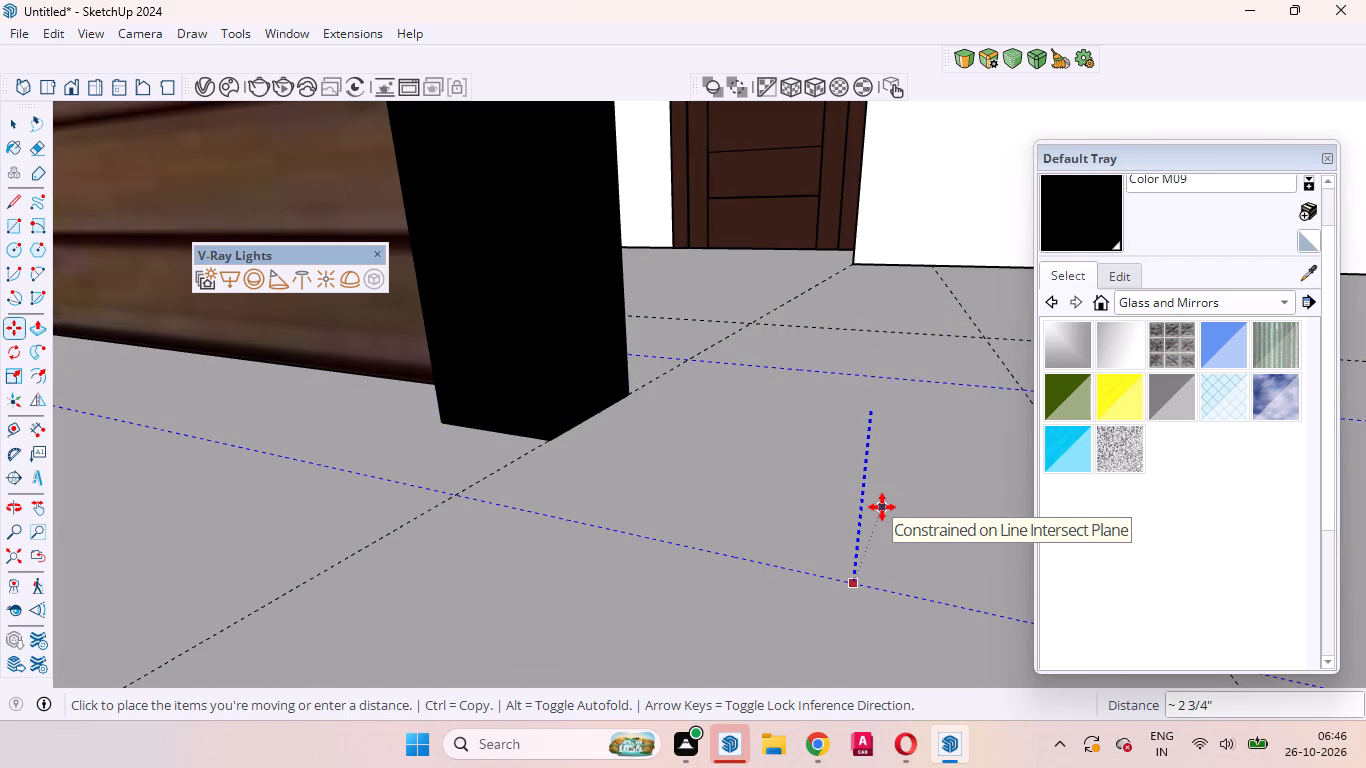
{"action": "left_click", "coordinate": [882, 507]}
Check the lowered guide lines against the floor and the end post's base, and clear the selection.
{"action": "scroll", "coordinate": [882, 507], "scroll_direction": "up", "scroll_amount": 4}
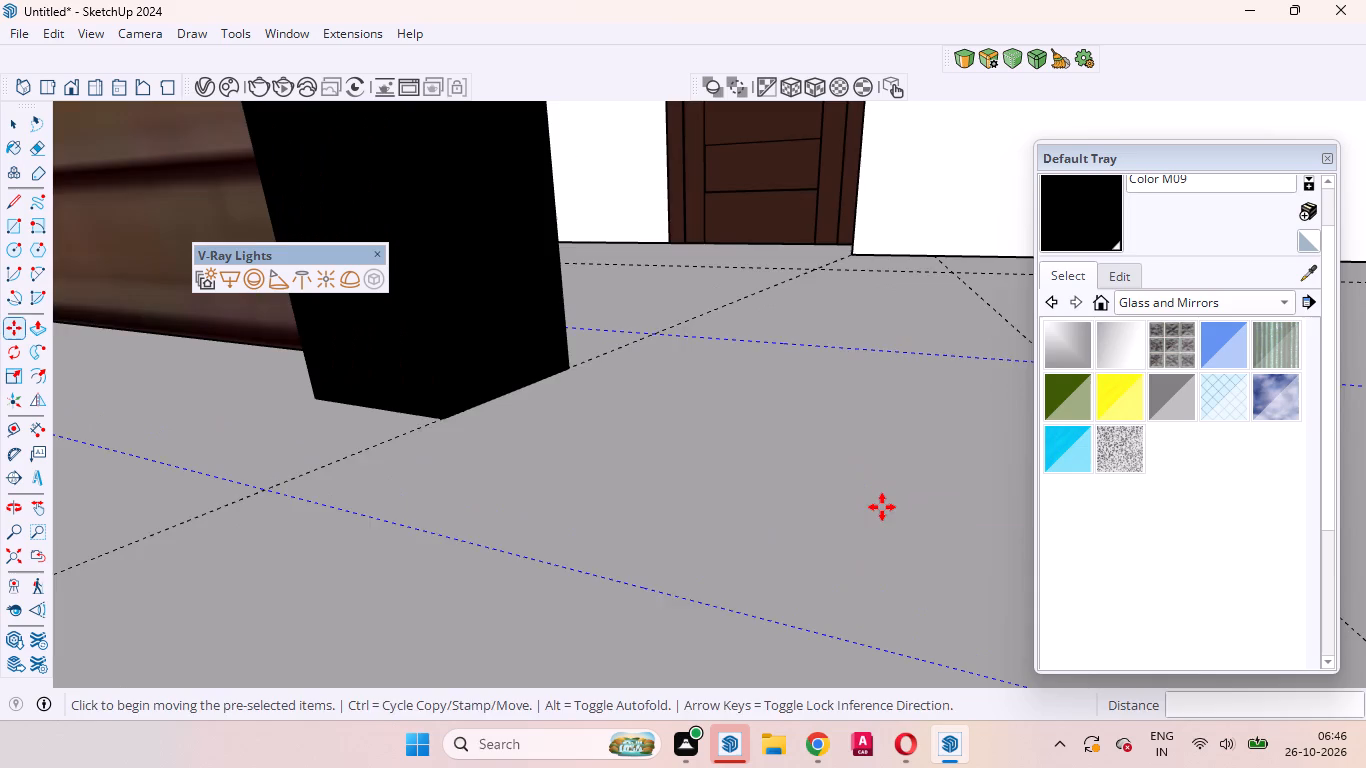
{"action": "scroll", "coordinate": [882, 507], "scroll_direction": "up", "scroll_amount": 1}
{"action": "middle_click", "coordinate": [882, 507]}
{"action": "scroll", "coordinate": [916, 403], "scroll_direction": "down", "scroll_amount": 3}
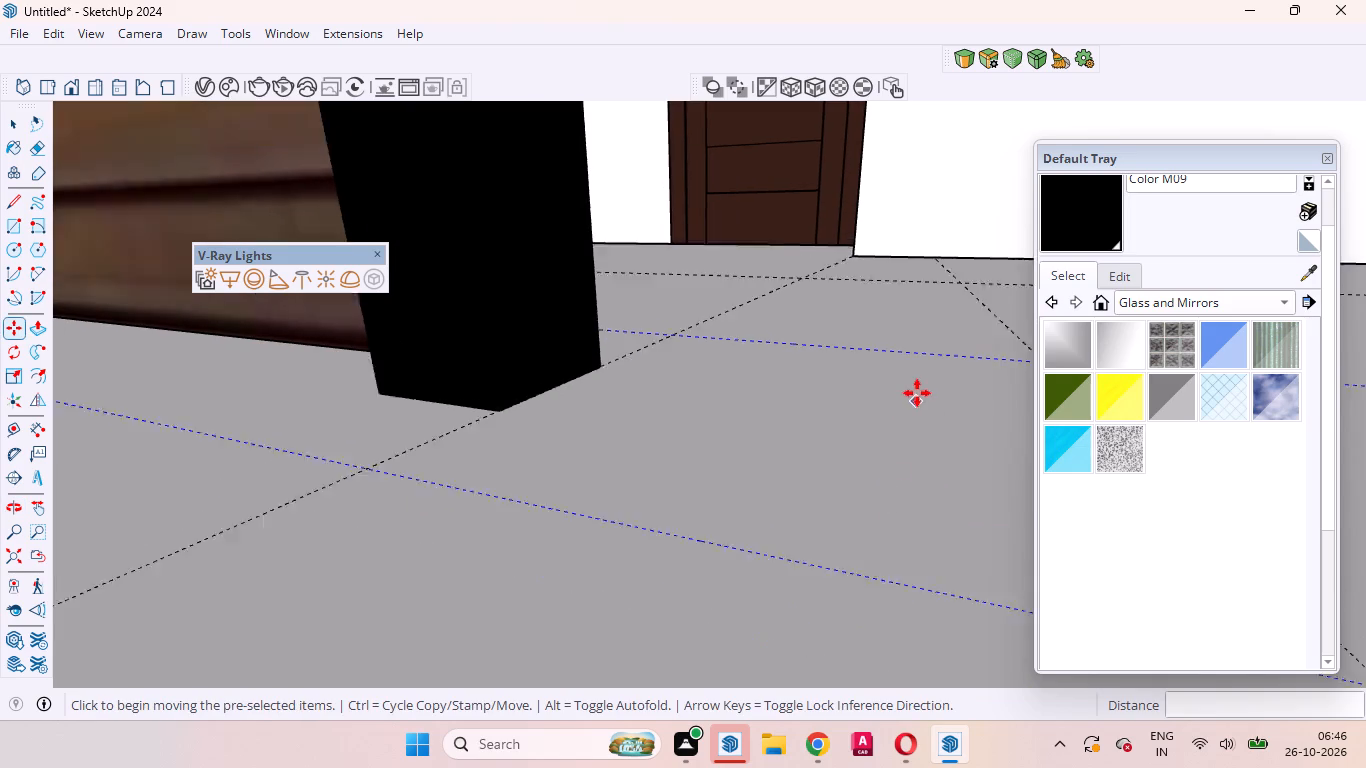
{"action": "scroll", "coordinate": [917, 393], "scroll_direction": "down", "scroll_amount": 7}
{"action": "middle_click_drag", "start_coordinate": [877, 515], "coordinate": [815, 429]}
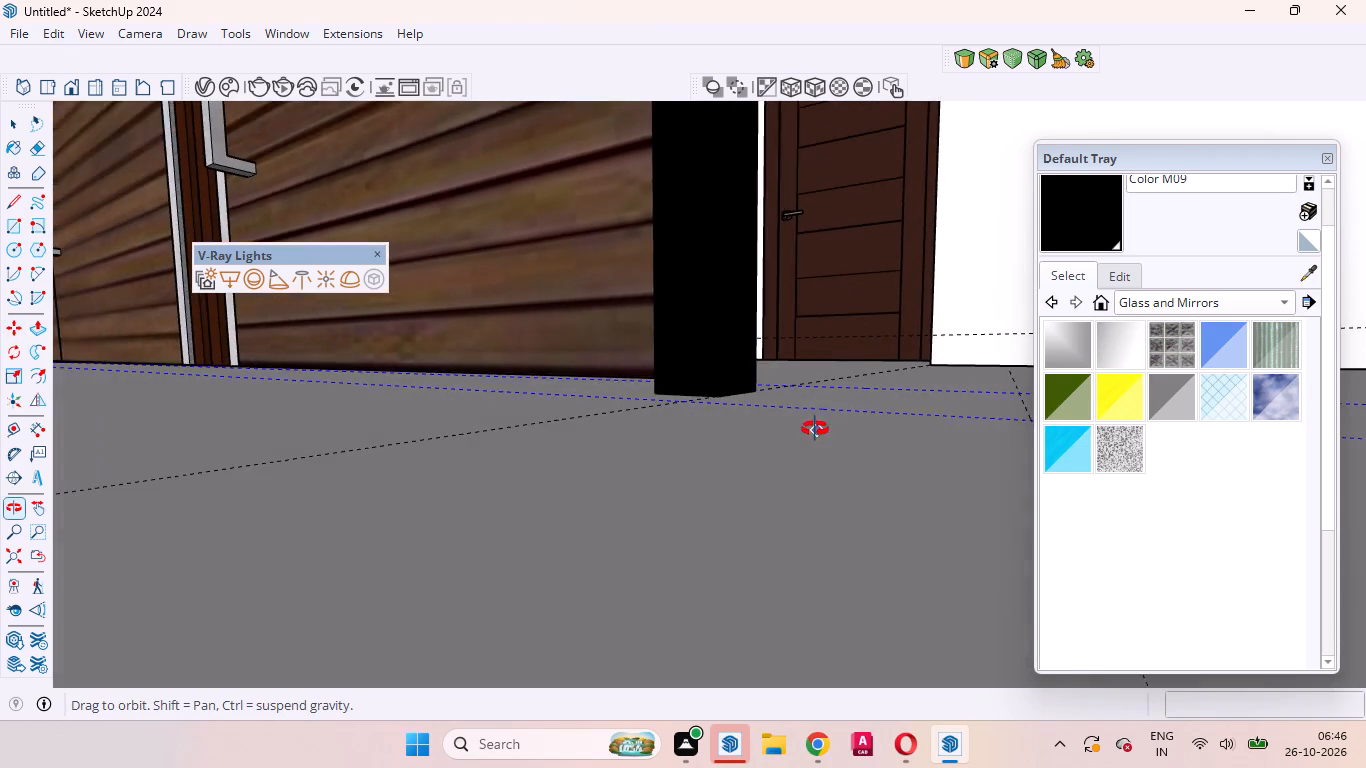
{"action": "middle_click_drag", "start_coordinate": [815, 429], "coordinate": [790, 549]}
{"action": "scroll", "coordinate": [790, 549], "scroll_direction": "down", "scroll_amount": 10}
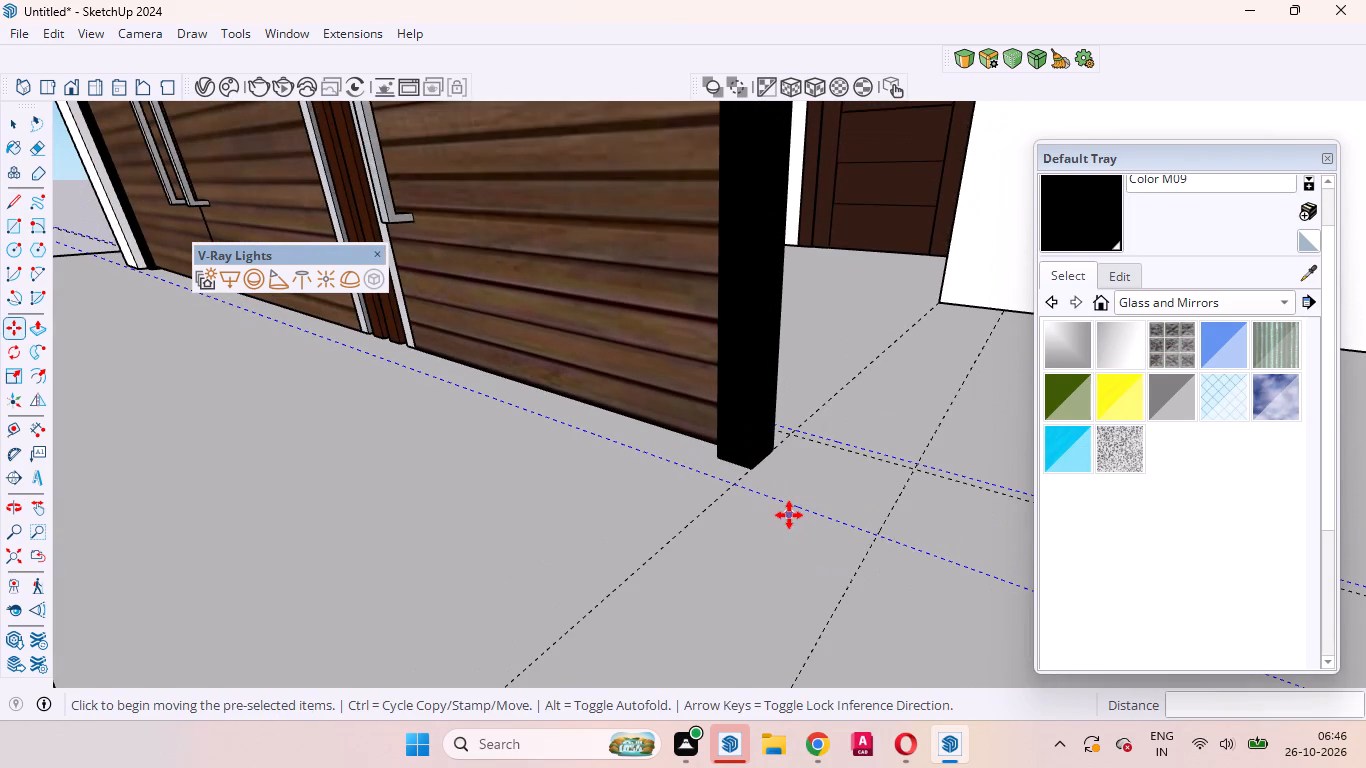
{"action": "key", "text": "space"}
{"action": "scroll", "coordinate": [810, 436], "scroll_direction": "down", "scroll_amount": 10}
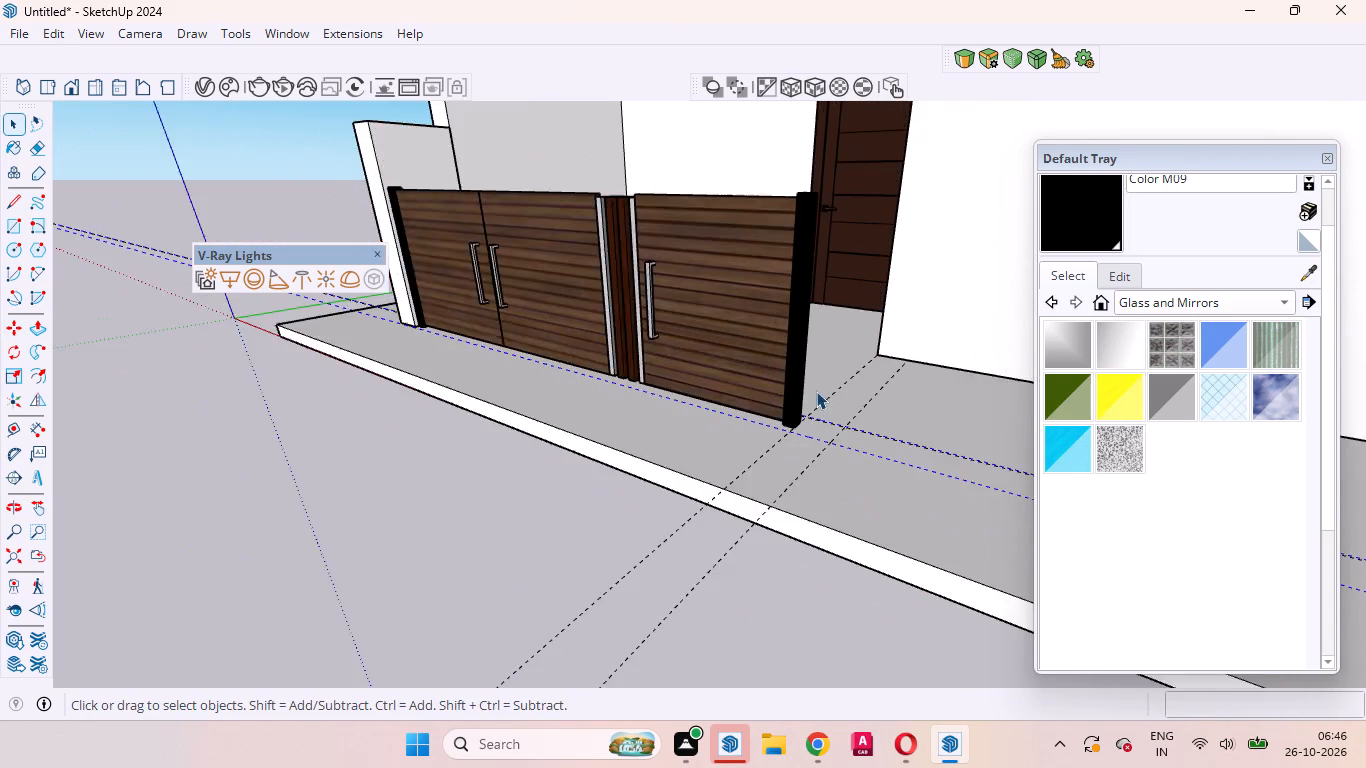
{"action": "scroll", "coordinate": [816, 391], "scroll_direction": "down", "scroll_amount": 6}
{"action": "left_click", "coordinate": [552, 579]}
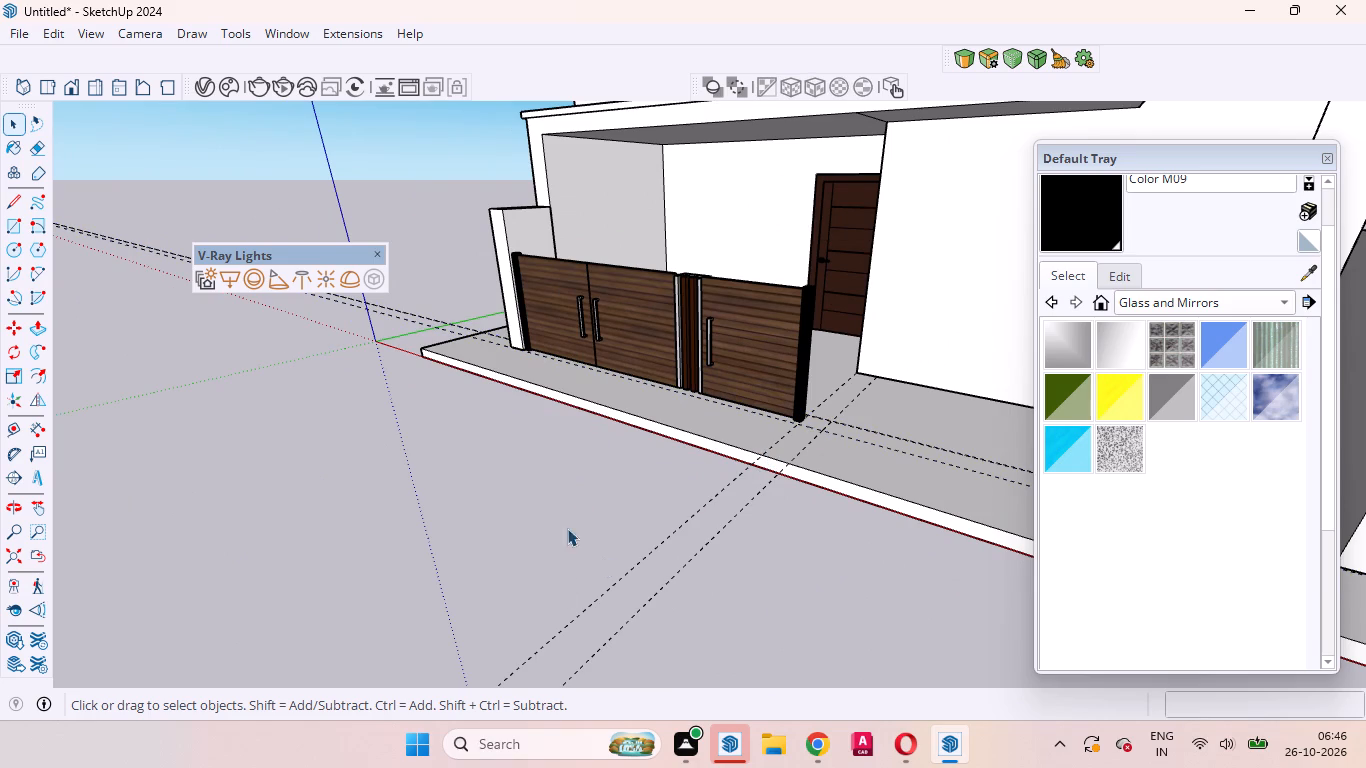
Create a new group and draw a rectangle about 1' wide on the floor between the guide intersections at the end post.
{"action": "right_click", "coordinate": [579, 507]}
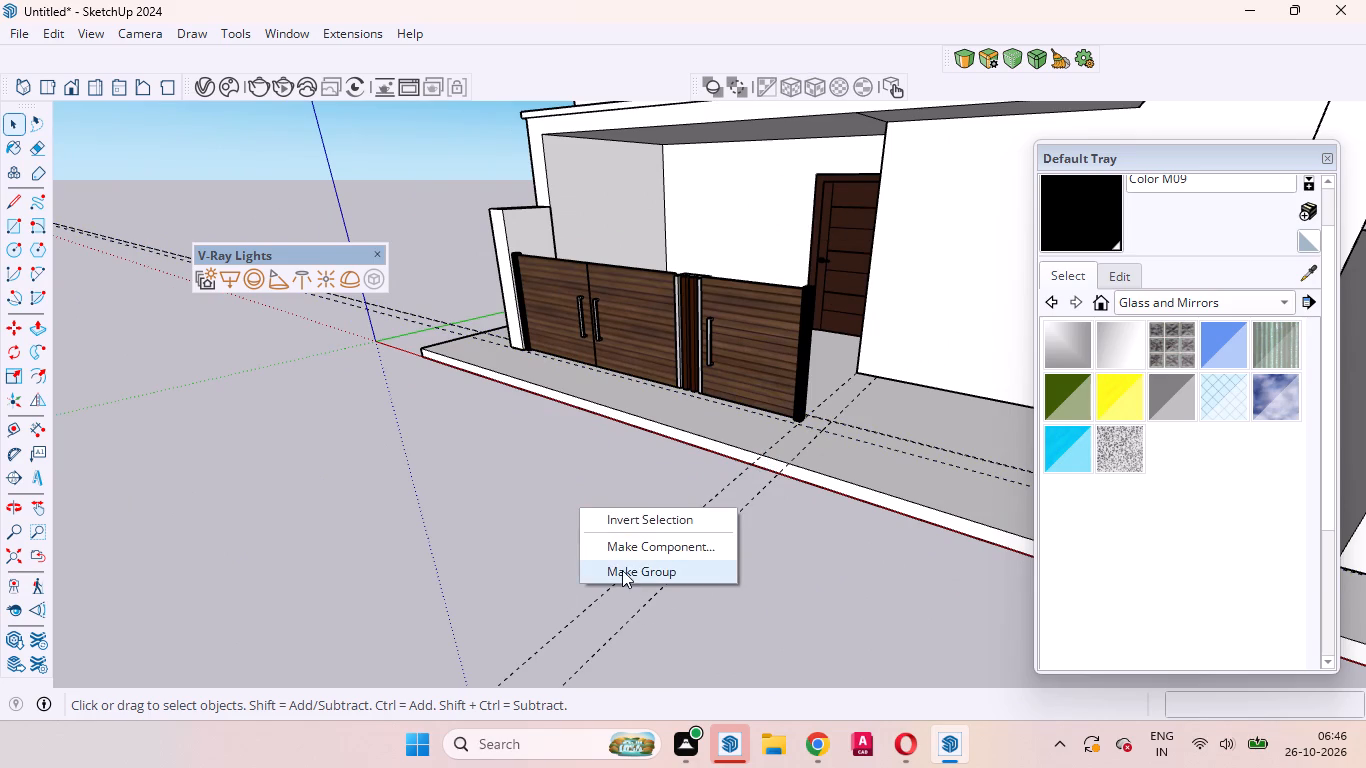
{"action": "left_click", "coordinate": [622, 570]}
{"action": "key", "text": "r"}
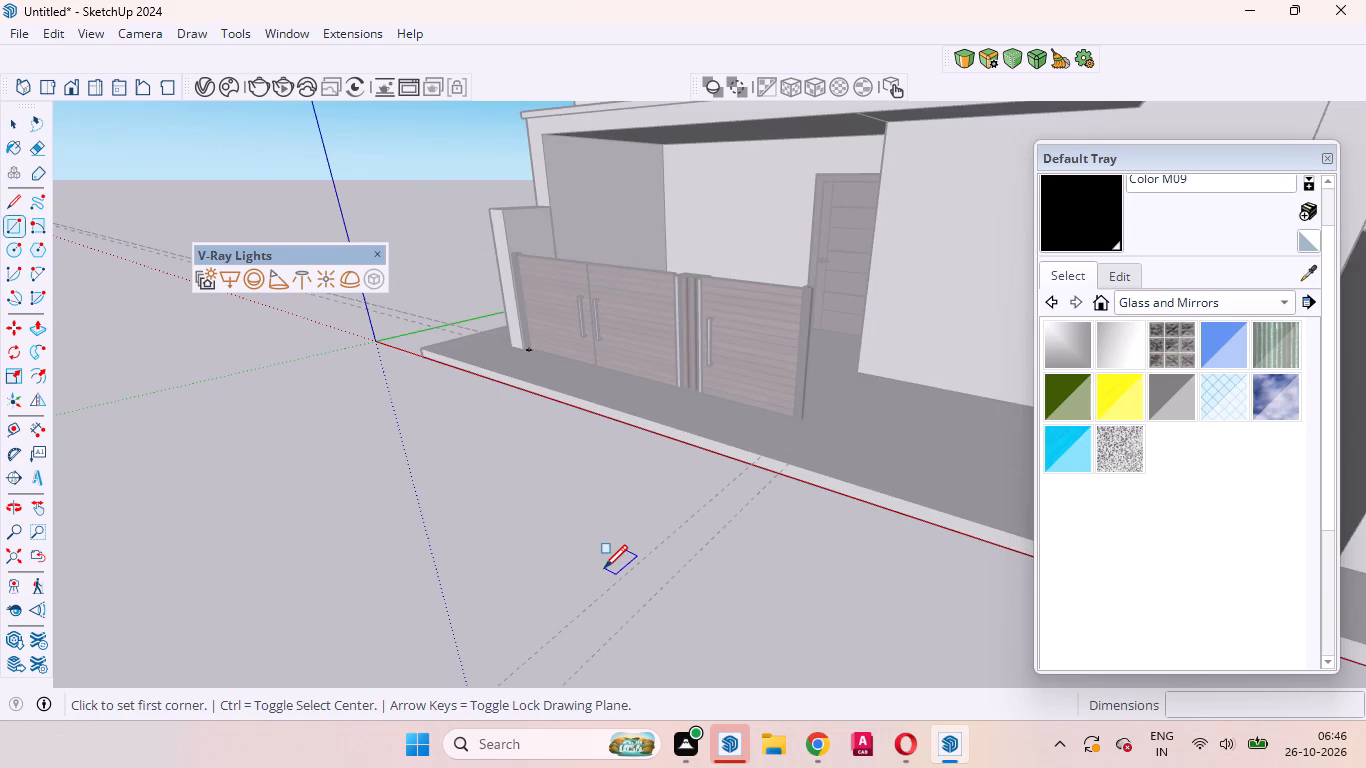
{"action": "scroll", "coordinate": [905, 386], "scroll_direction": "up", "scroll_amount": 10}
{"action": "middle_click_drag", "start_coordinate": [759, 472], "coordinate": [686, 594]}
{"action": "scroll", "coordinate": [679, 414], "scroll_direction": "up", "scroll_amount": 8}
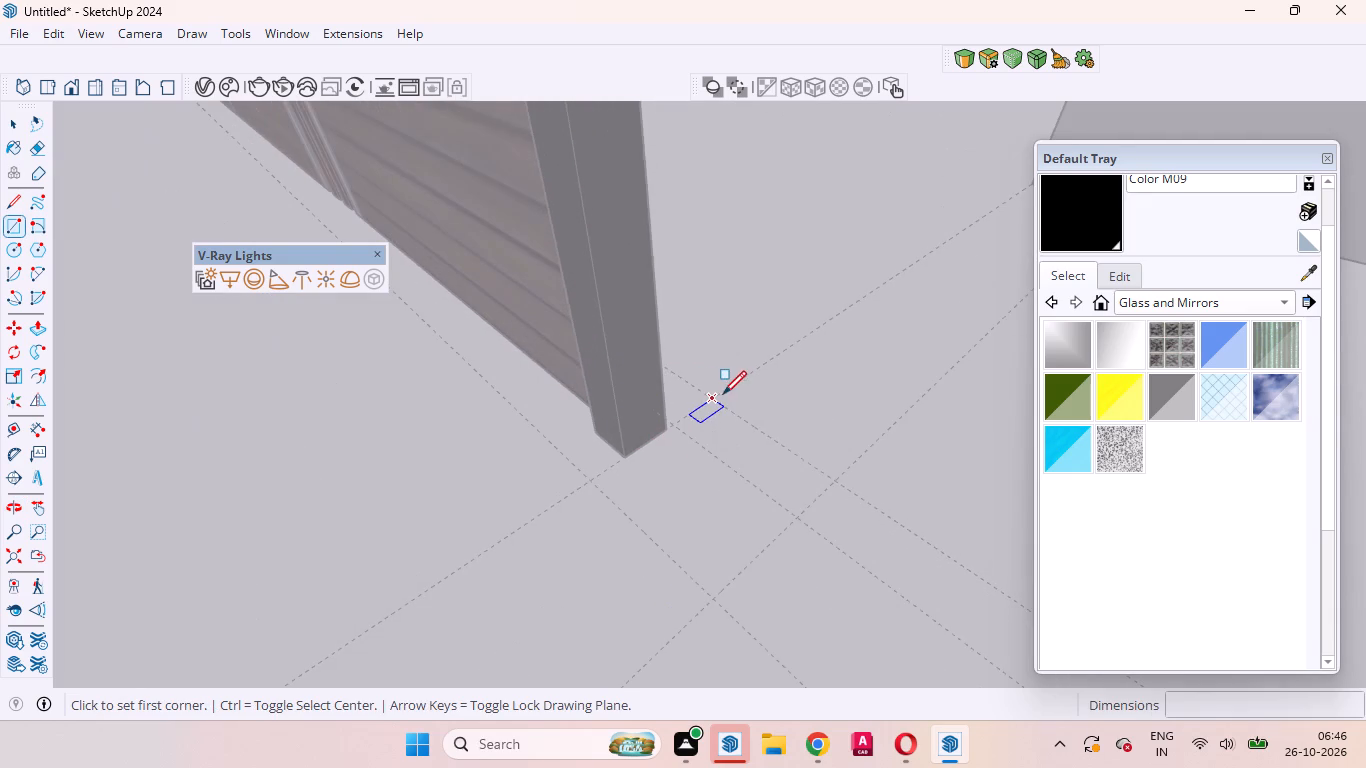
{"action": "left_click", "coordinate": [716, 397]}
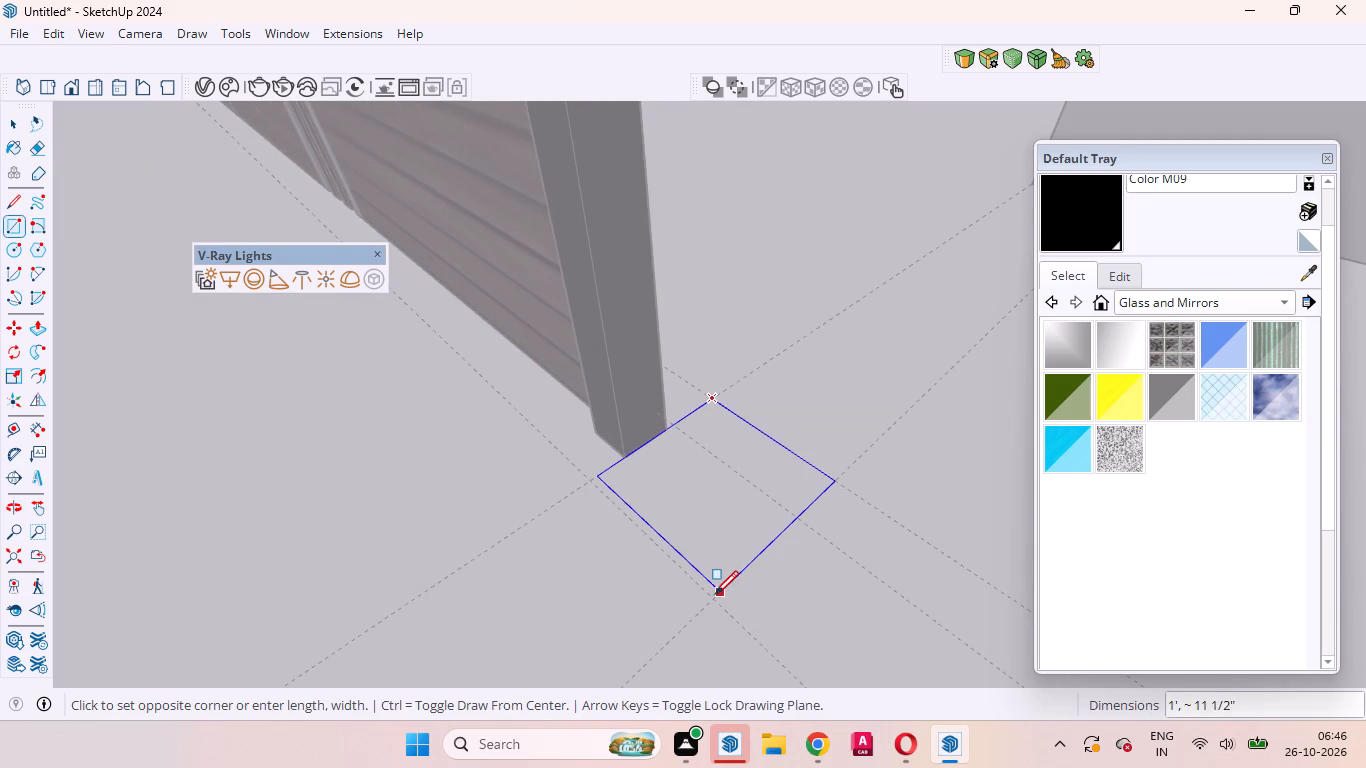
{"action": "left_click", "coordinate": [714, 594]}
{"action": "key", "text": "space"}
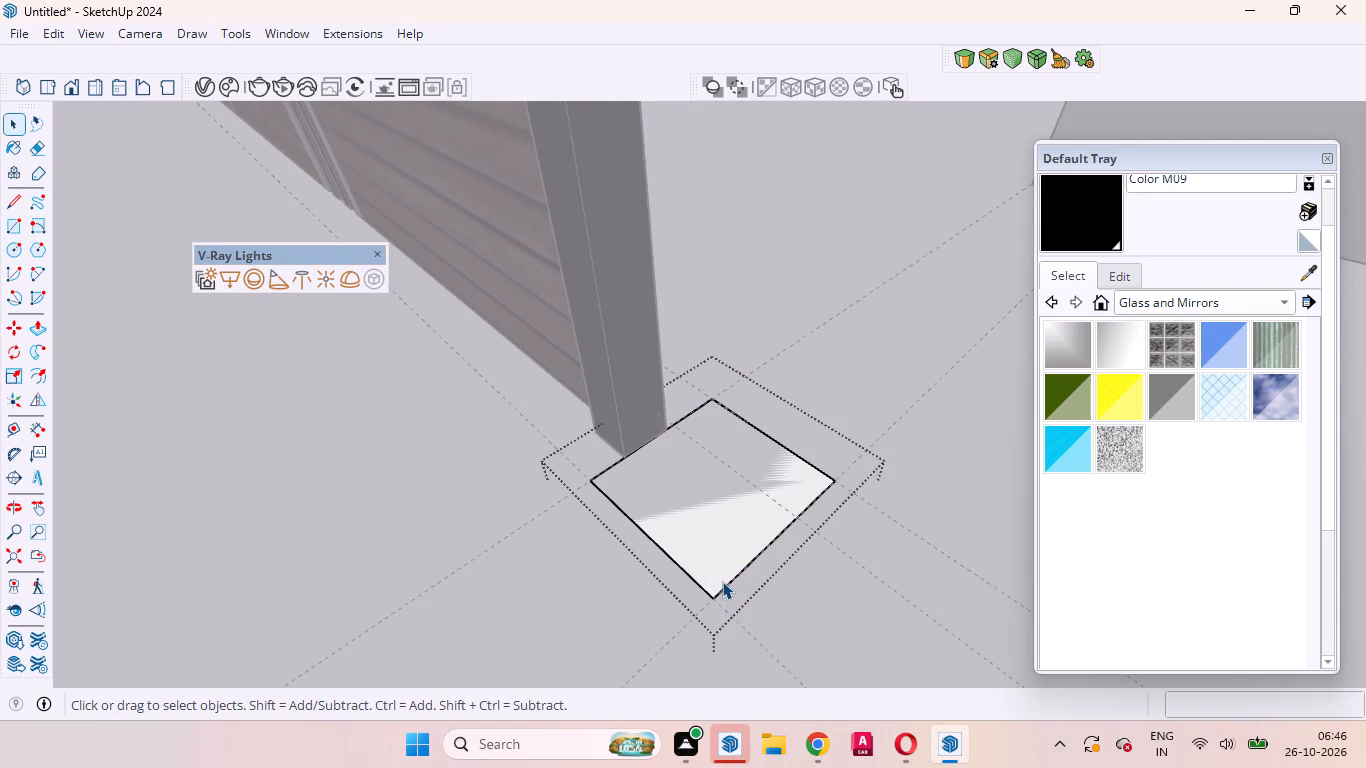
Push/Pull the rectangle up about 5' 2 3/4" to the level of the black end post's top.
{"action": "key", "text": "p"}
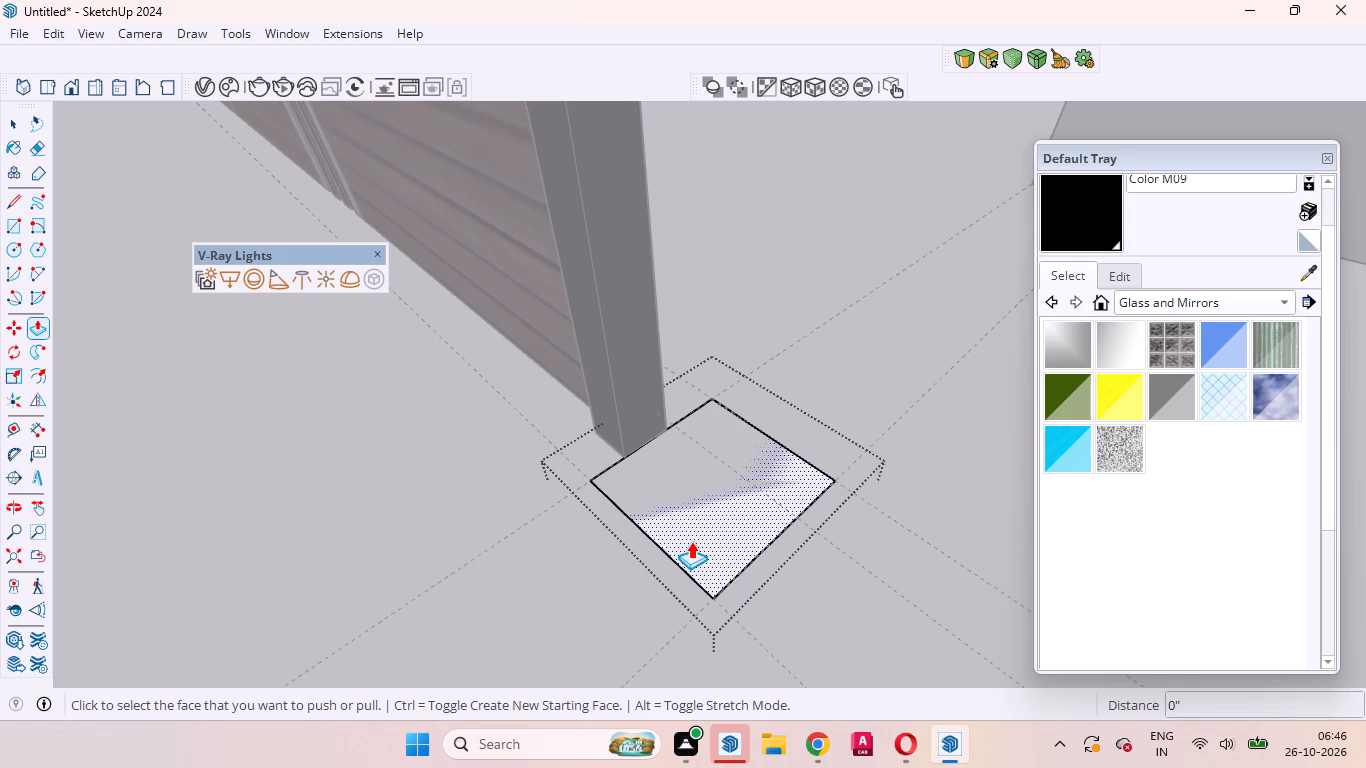
{"action": "left_click", "coordinate": [691, 541]}
{"action": "scroll", "coordinate": [742, 374], "scroll_direction": "down", "scroll_amount": 18}
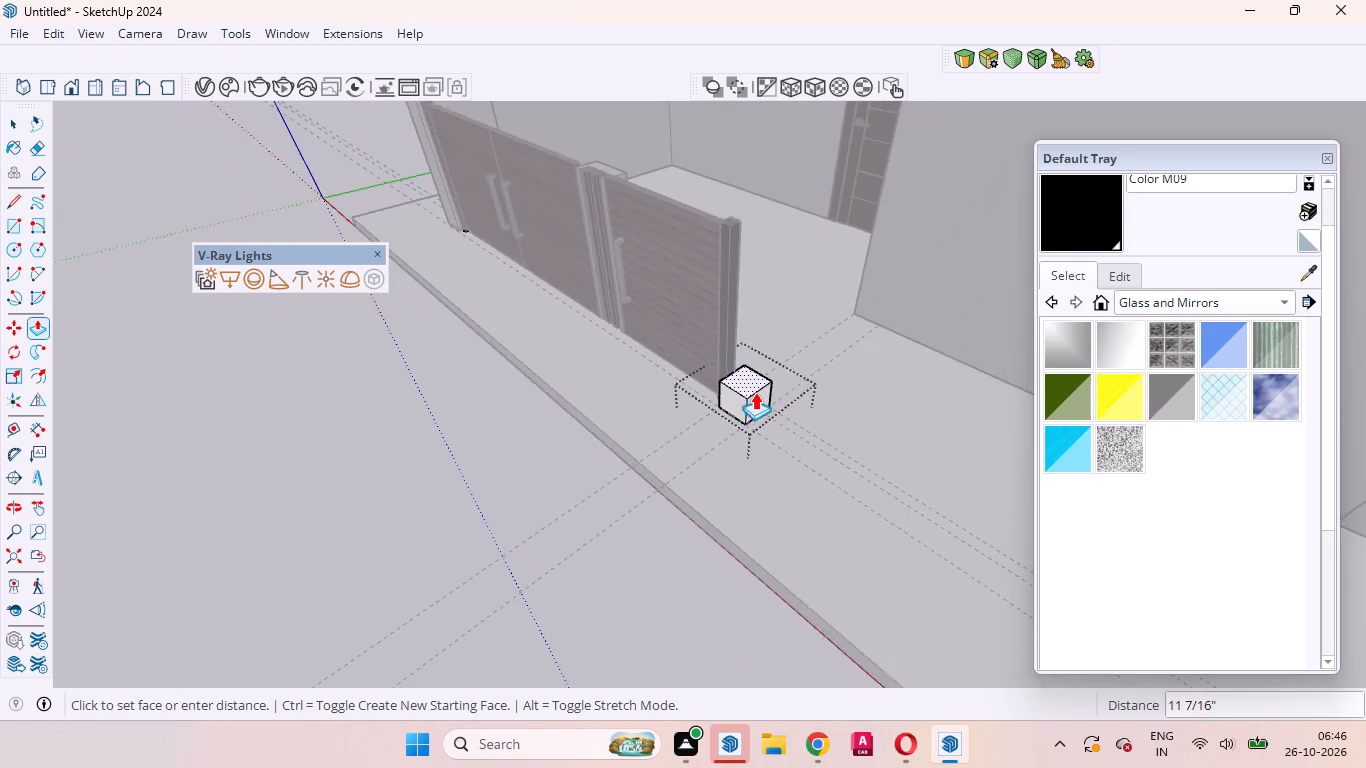
{"action": "scroll", "coordinate": [739, 225], "scroll_direction": "up", "scroll_amount": 6}
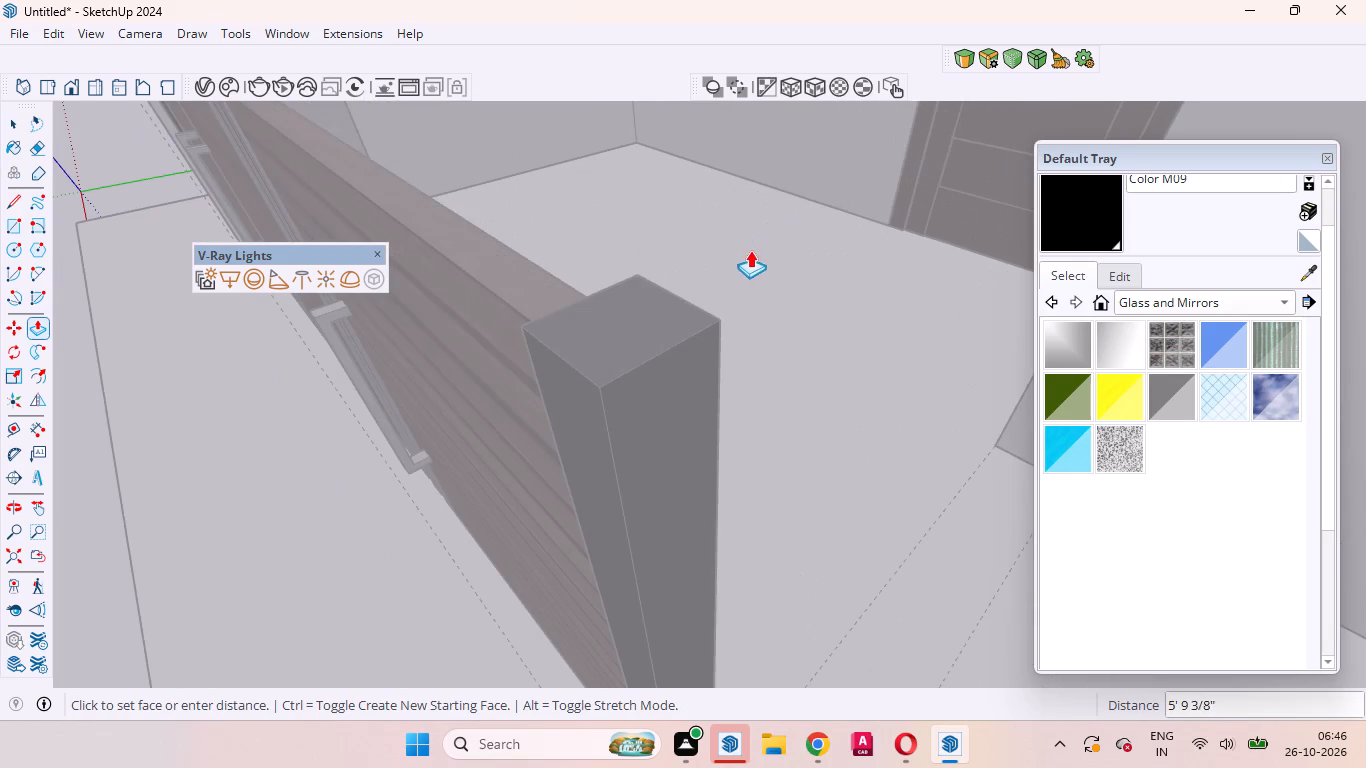
{"action": "scroll", "coordinate": [735, 276], "scroll_direction": "down", "scroll_amount": 5}
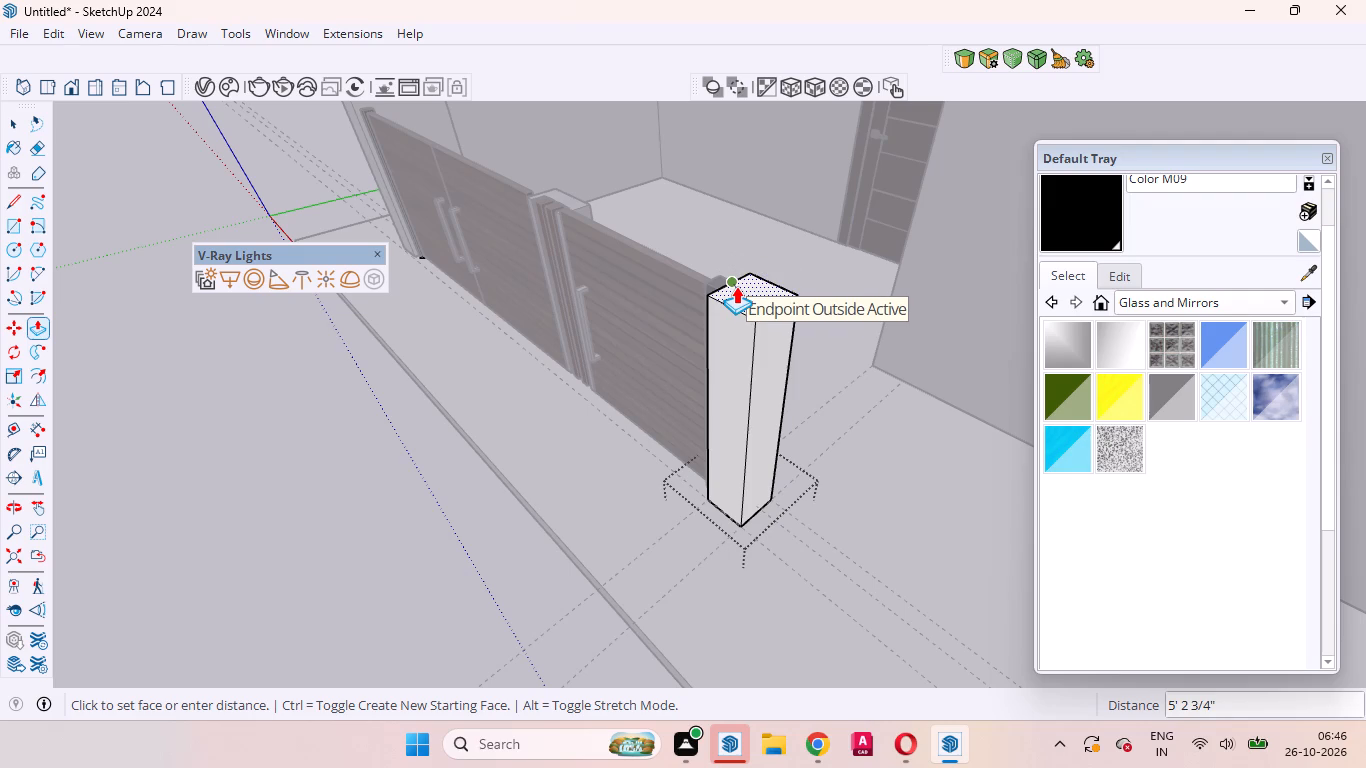
{"action": "left_click", "coordinate": [734, 283]}
Raise the new pillar's top face by a further 4" and close its group.
{"action": "scroll", "coordinate": [738, 282], "scroll_direction": "up", "scroll_amount": 8}
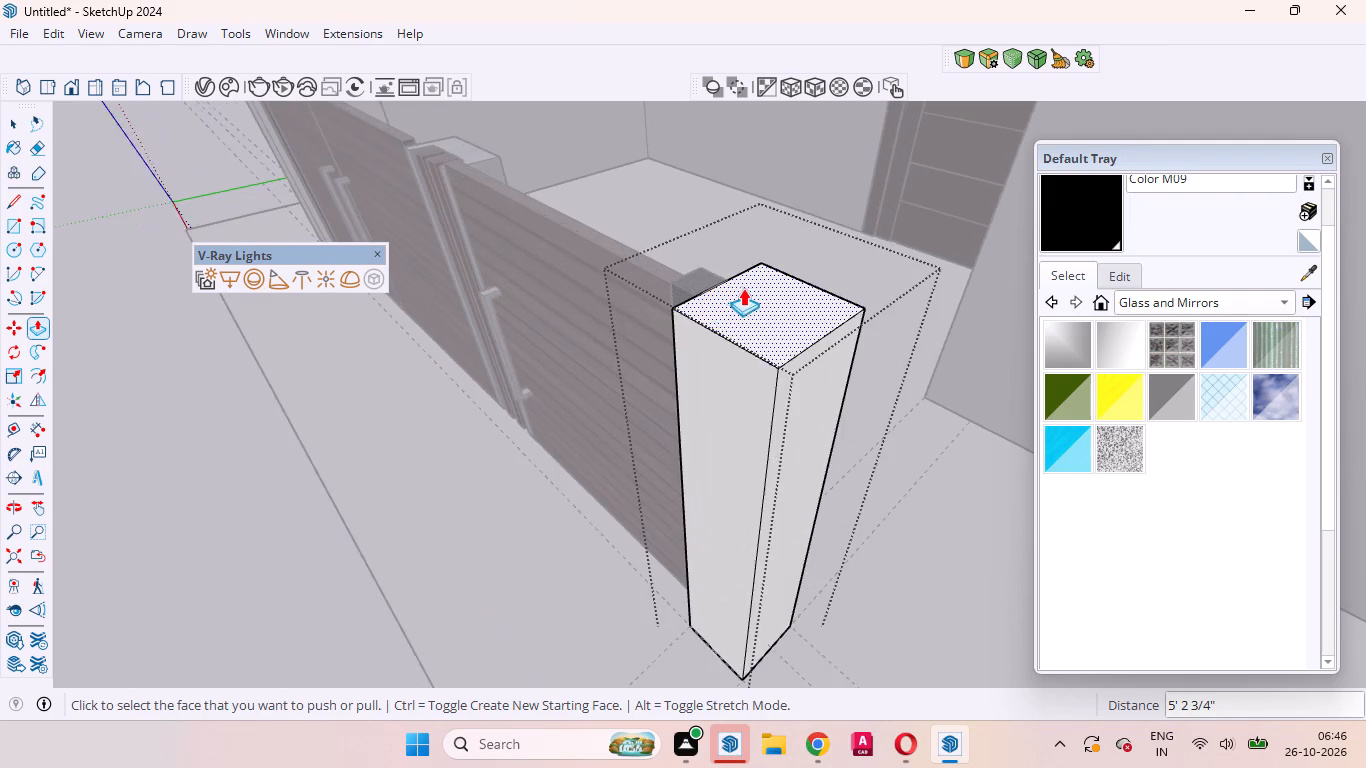
{"action": "left_click", "coordinate": [748, 293]}
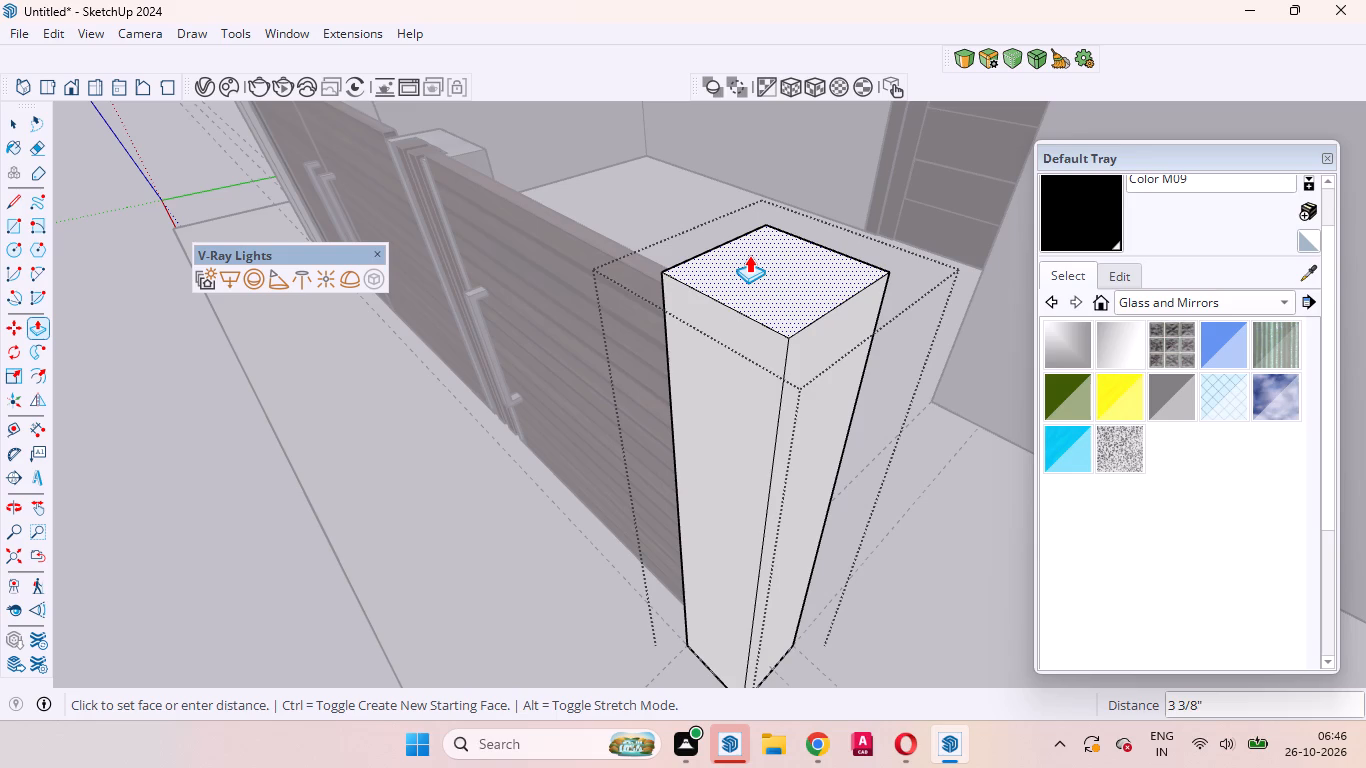
{"action": "key", "text": "4"}
{"action": "key", "text": "Return"}
{"action": "key", "text": "space"}
{"action": "scroll", "coordinate": [758, 253], "scroll_direction": "down", "scroll_amount": 11}
{"action": "middle_click_drag", "start_coordinate": [796, 326], "coordinate": [1000, 196]}
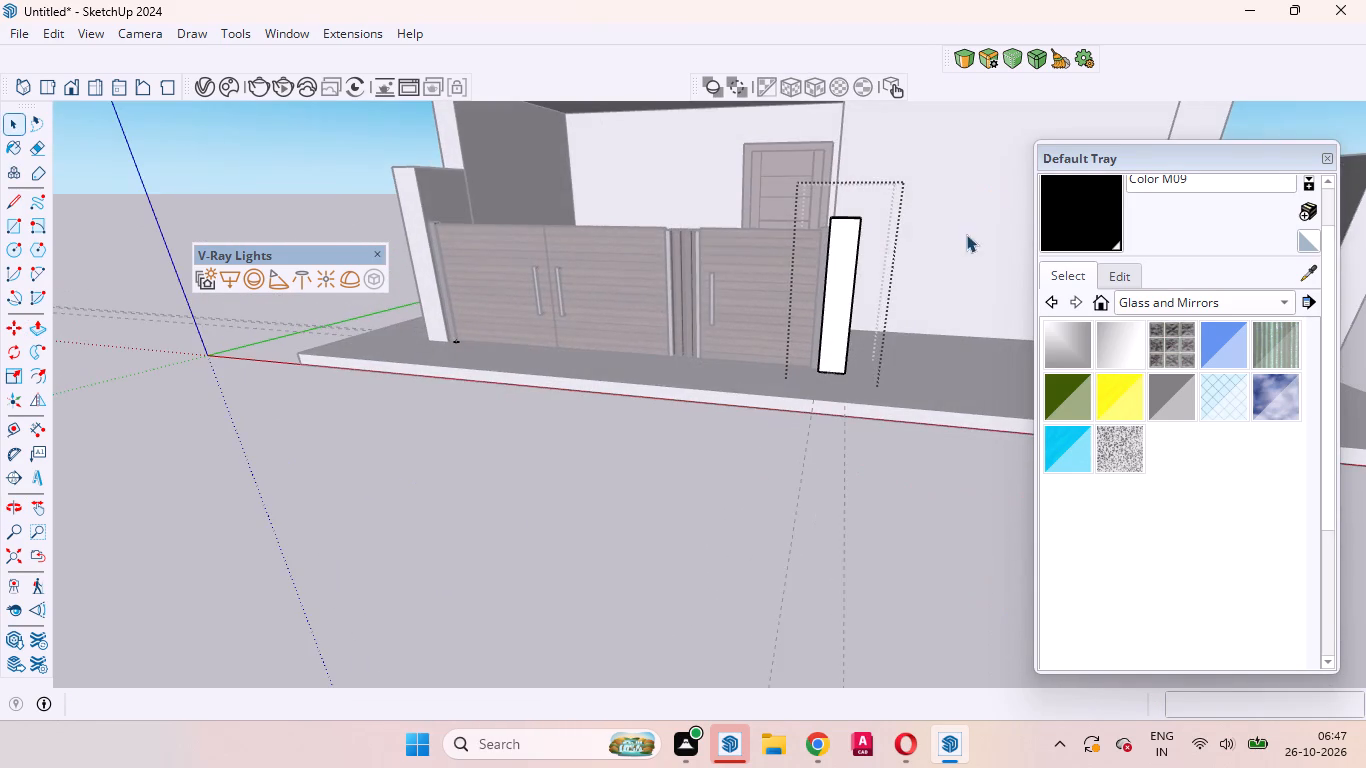
{"action": "scroll", "coordinate": [953, 260], "scroll_direction": "down", "scroll_amount": 9}
{"action": "left_click", "coordinate": [895, 416]}
Examine the new pillar beside the gate from the front and from its outer side.
{"action": "scroll", "coordinate": [924, 174], "scroll_direction": "up", "scroll_amount": 3}
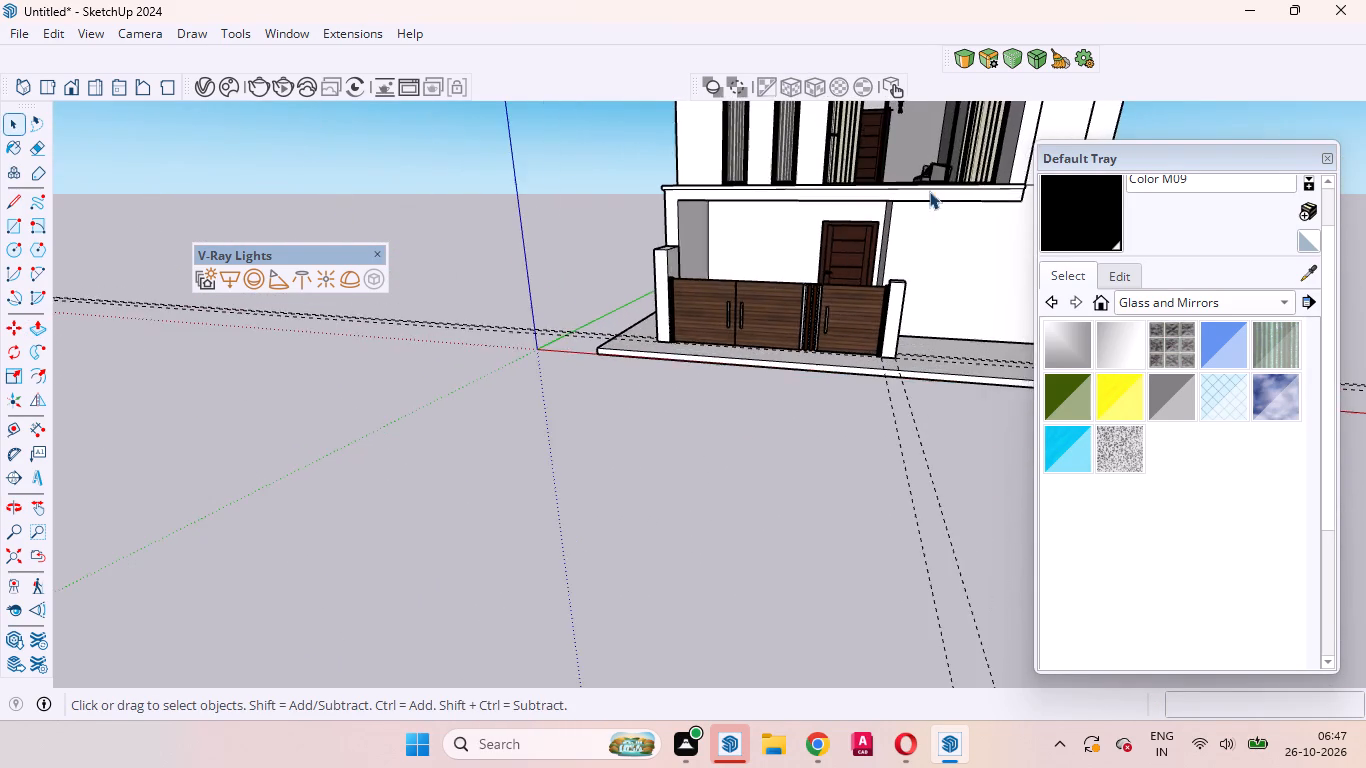
{"action": "scroll", "coordinate": [932, 247], "scroll_direction": "up", "scroll_amount": 8}
{"action": "scroll", "coordinate": [860, 310], "scroll_direction": "down", "scroll_amount": 4}
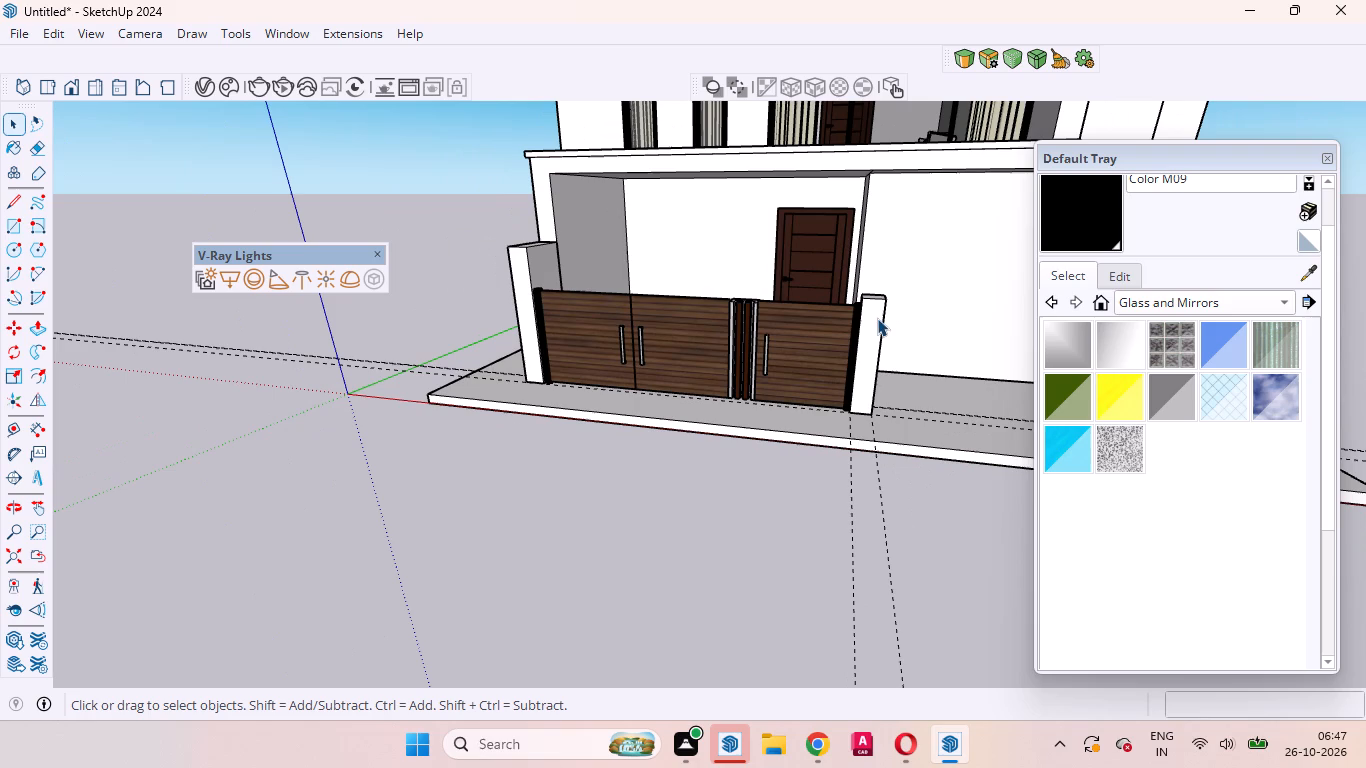
{"action": "scroll", "coordinate": [707, 331], "scroll_direction": "down", "scroll_amount": 4}
{"action": "scroll", "coordinate": [857, 348], "scroll_direction": "up", "scroll_amount": 5}
{"action": "middle_click_drag", "start_coordinate": [858, 348], "coordinate": [840, 384]}
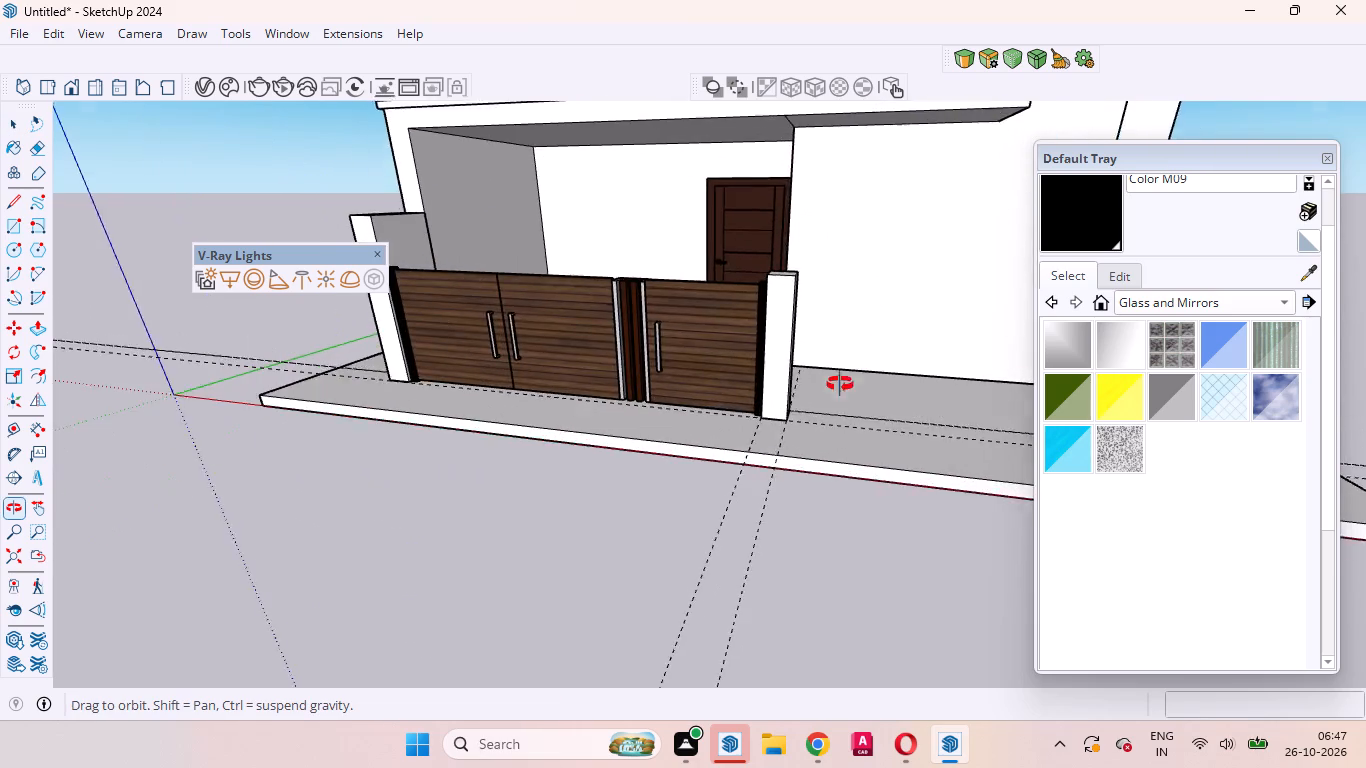
{"action": "middle_click_drag", "start_coordinate": [840, 384], "coordinate": [546, 440]}
{"action": "scroll", "coordinate": [637, 407], "scroll_direction": "up", "scroll_amount": 9}
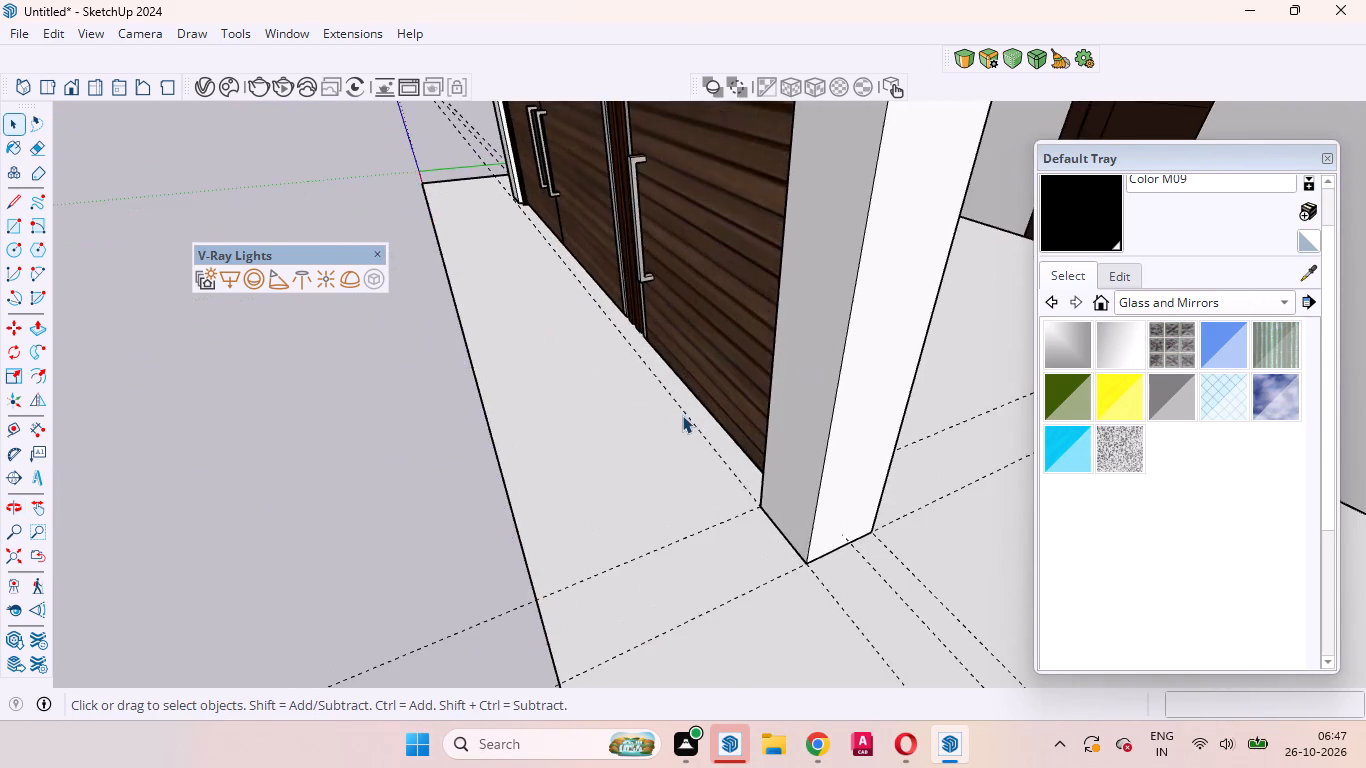
{"action": "scroll", "coordinate": [657, 414], "scroll_direction": "down", "scroll_amount": 11}
{"action": "scroll", "coordinate": [684, 304], "scroll_direction": "up", "scroll_amount": 10}
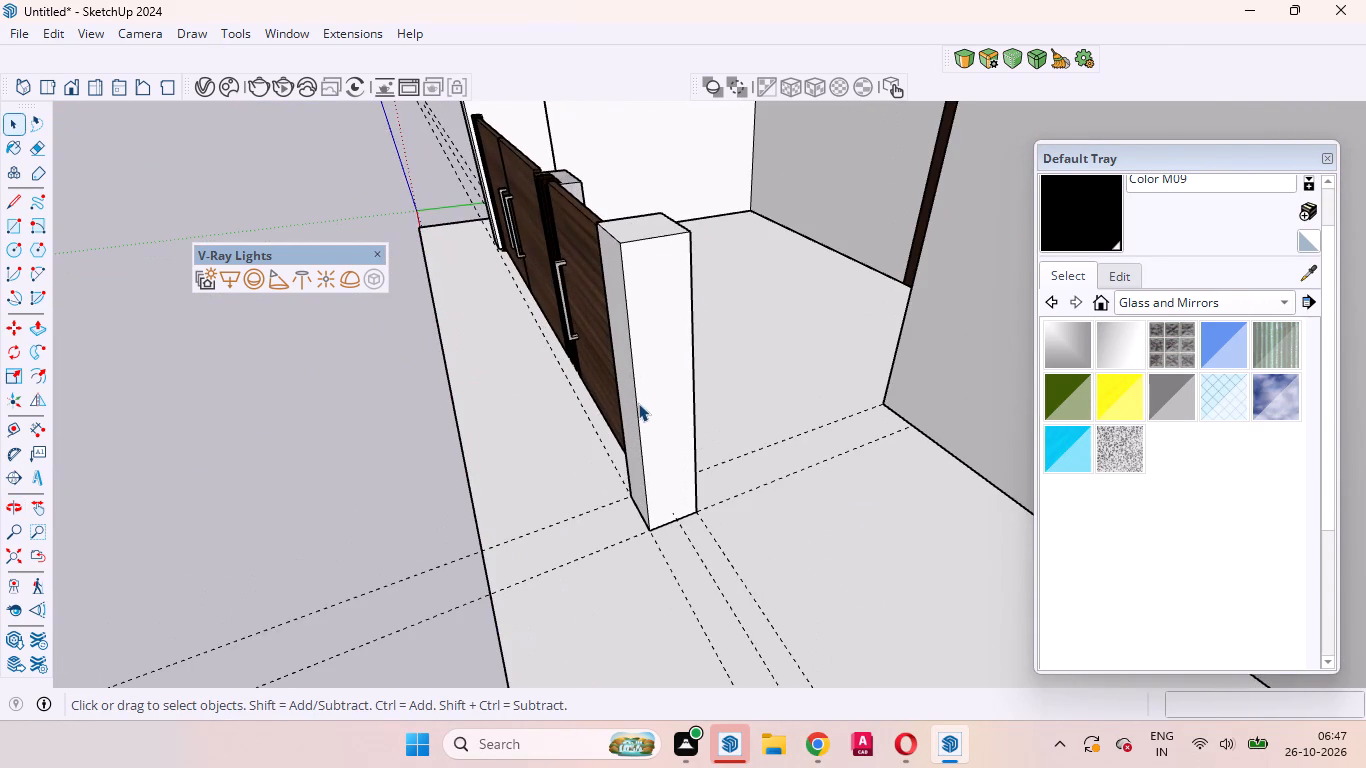
Open the pillar group and copy the front vertical edge of the face opposite the gate 3" inward.
{"action": "left_click", "coordinate": [638, 403]}
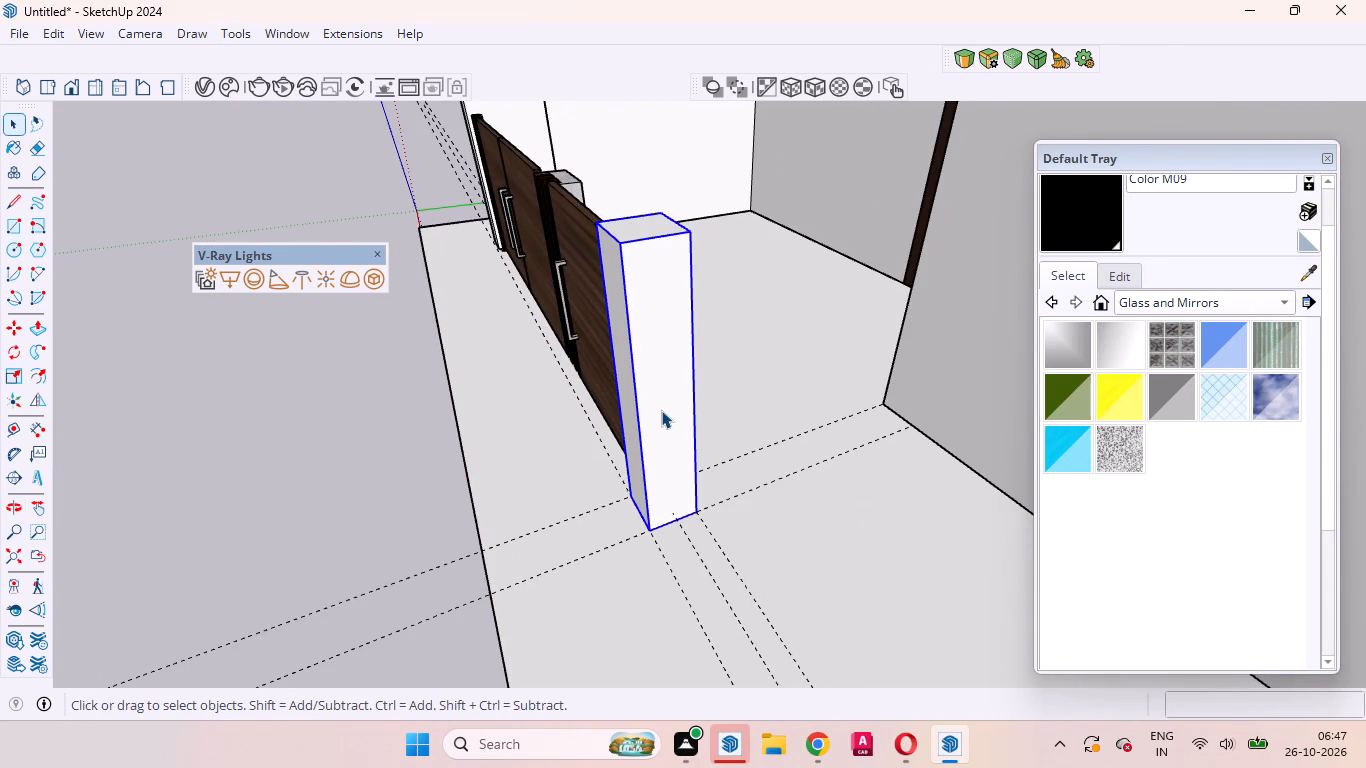
{"action": "double_click", "coordinate": [661, 410]}
{"action": "left_click", "coordinate": [635, 401]}
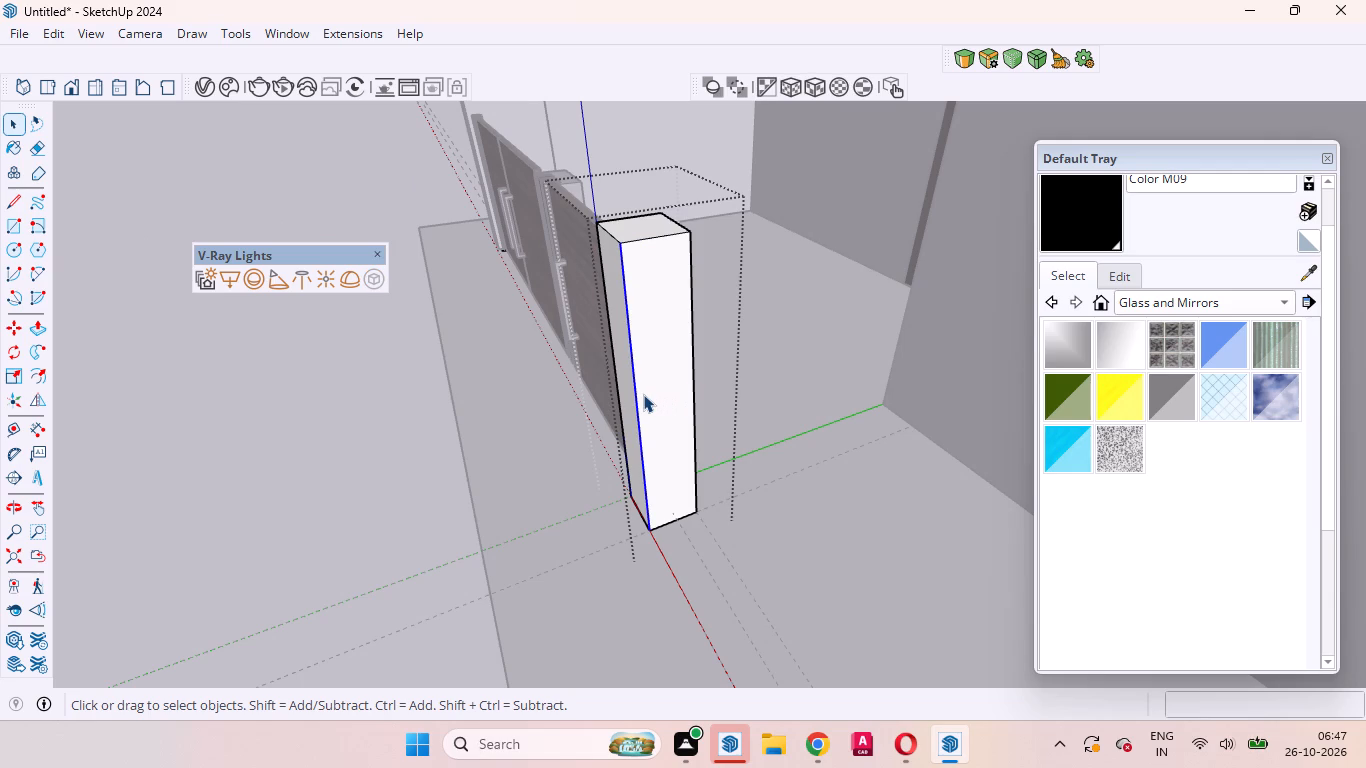
{"action": "key", "text": "m"}
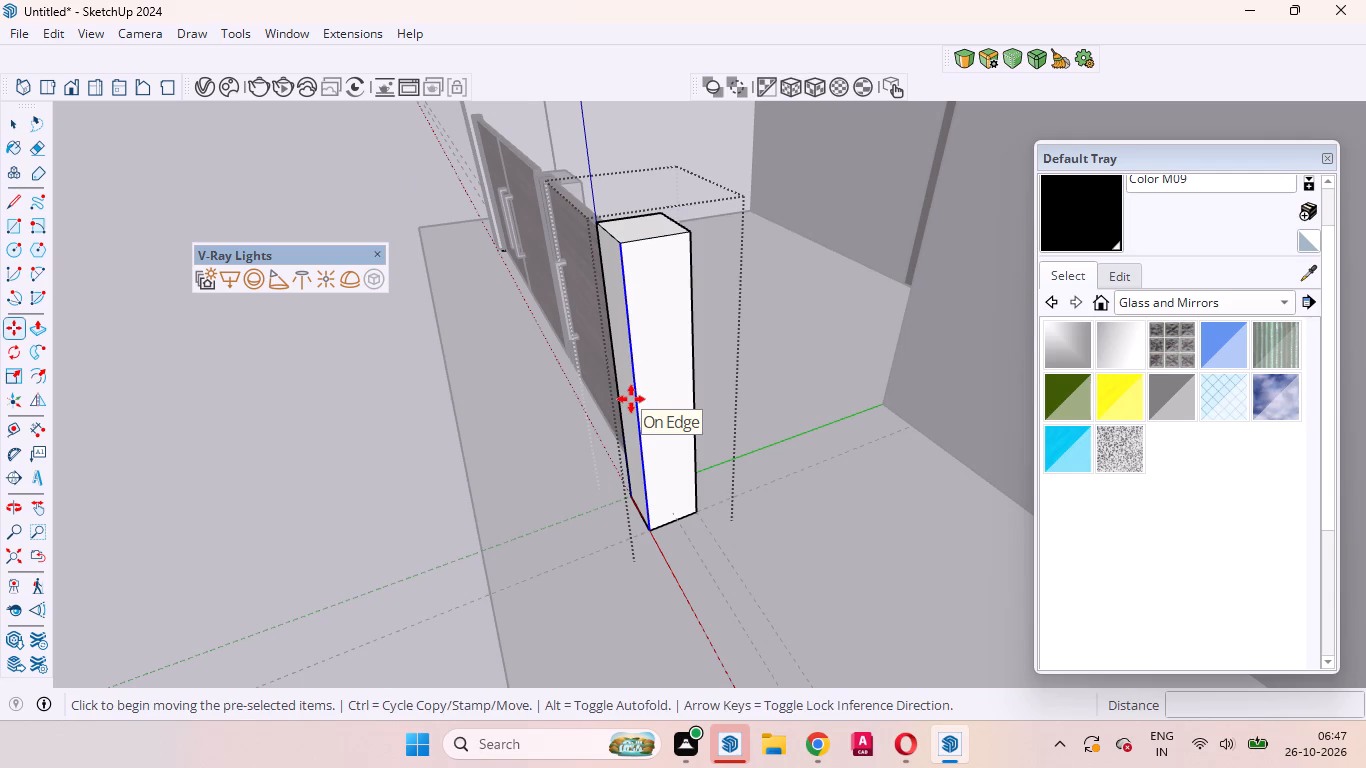
{"action": "scroll", "coordinate": [658, 395], "scroll_direction": "up", "scroll_amount": 5}
{"action": "middle_click_drag", "start_coordinate": [635, 401], "coordinate": [617, 396]}
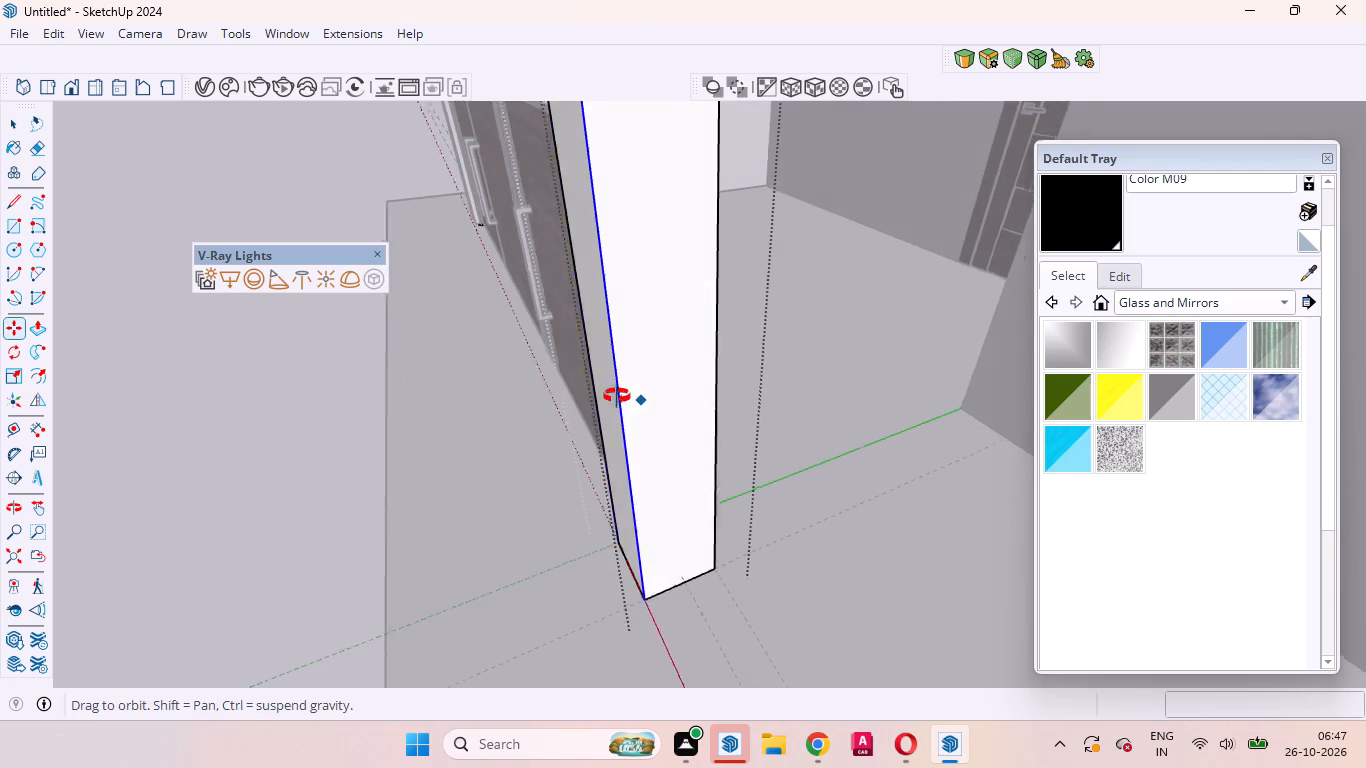
{"action": "middle_click_drag", "start_coordinate": [617, 396], "coordinate": [572, 379]}
{"action": "scroll", "coordinate": [595, 394], "scroll_direction": "up", "scroll_amount": 5}
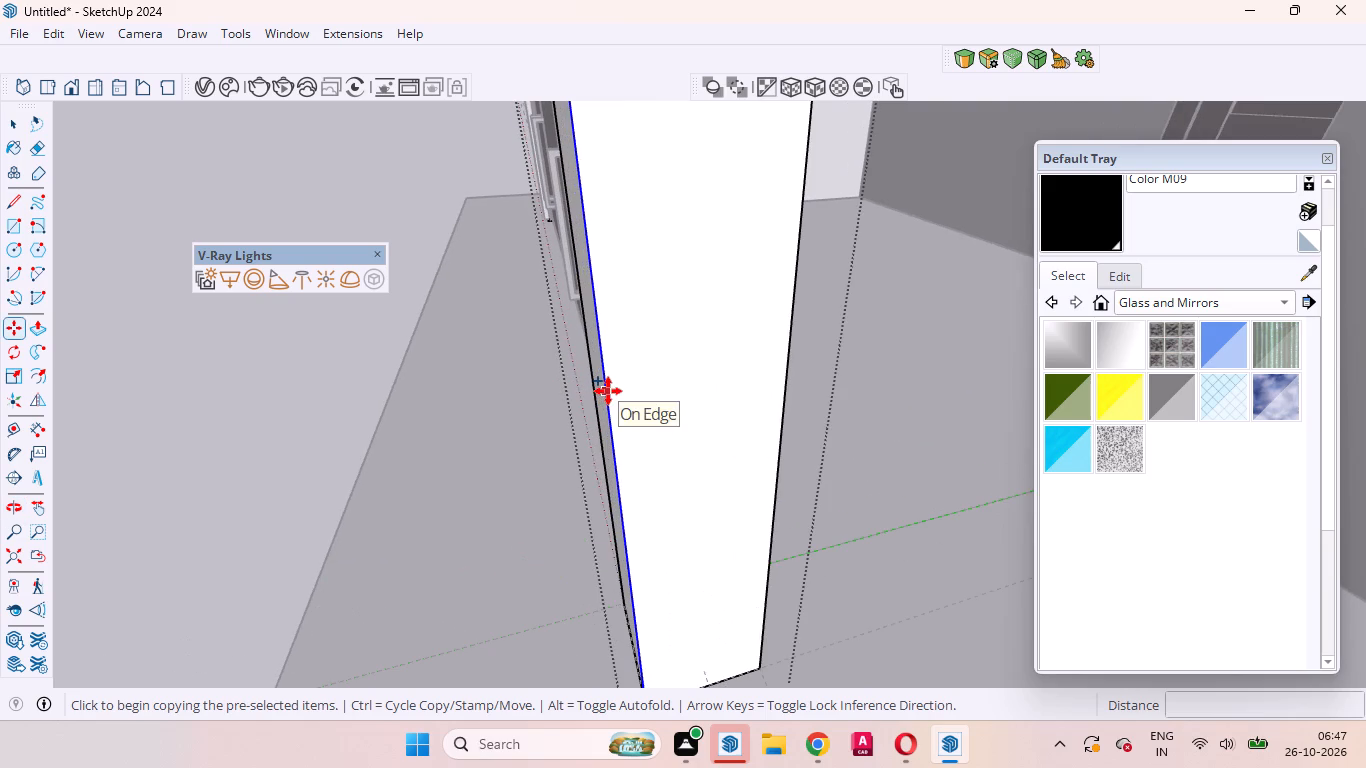
{"action": "left_click", "coordinate": [608, 391]}
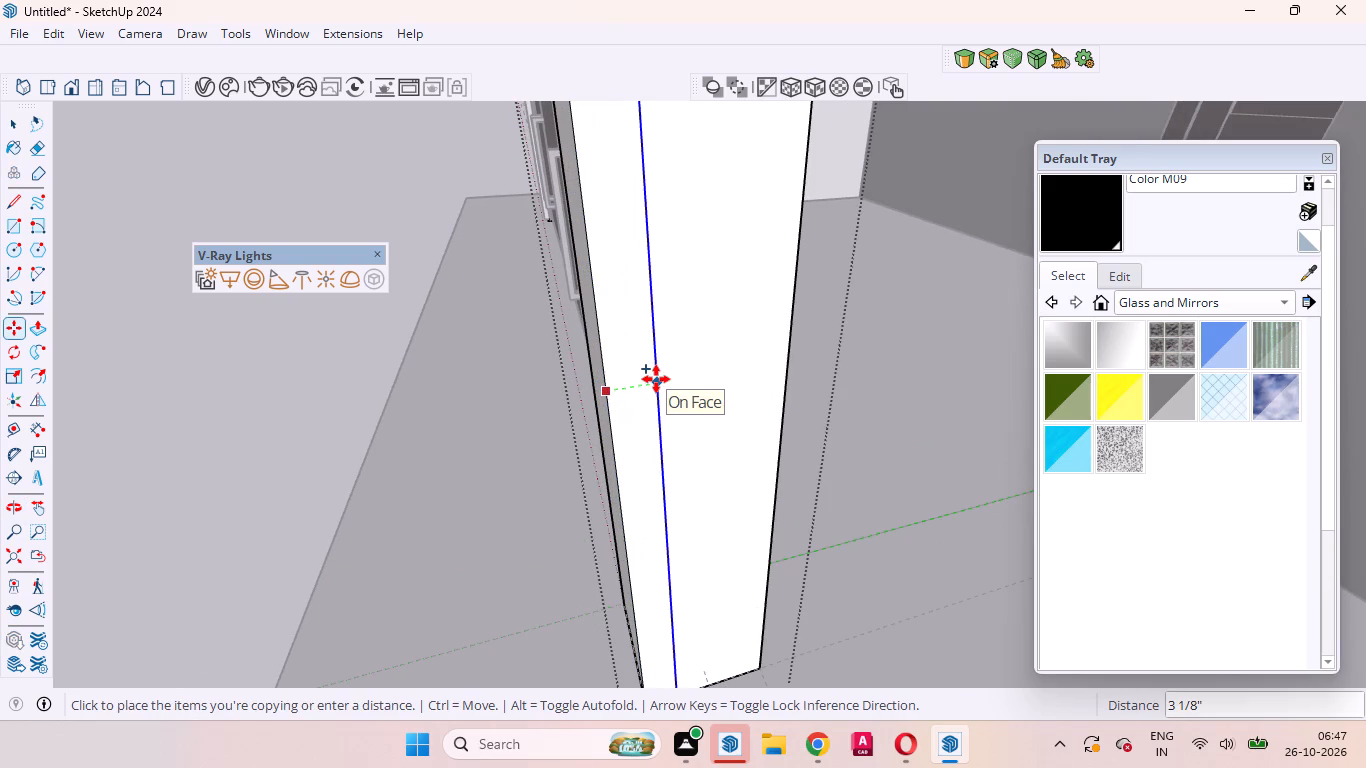
{"action": "key", "text": "3"}
{"action": "key", "text": "Return"}
{"action": "key", "text": "space"}
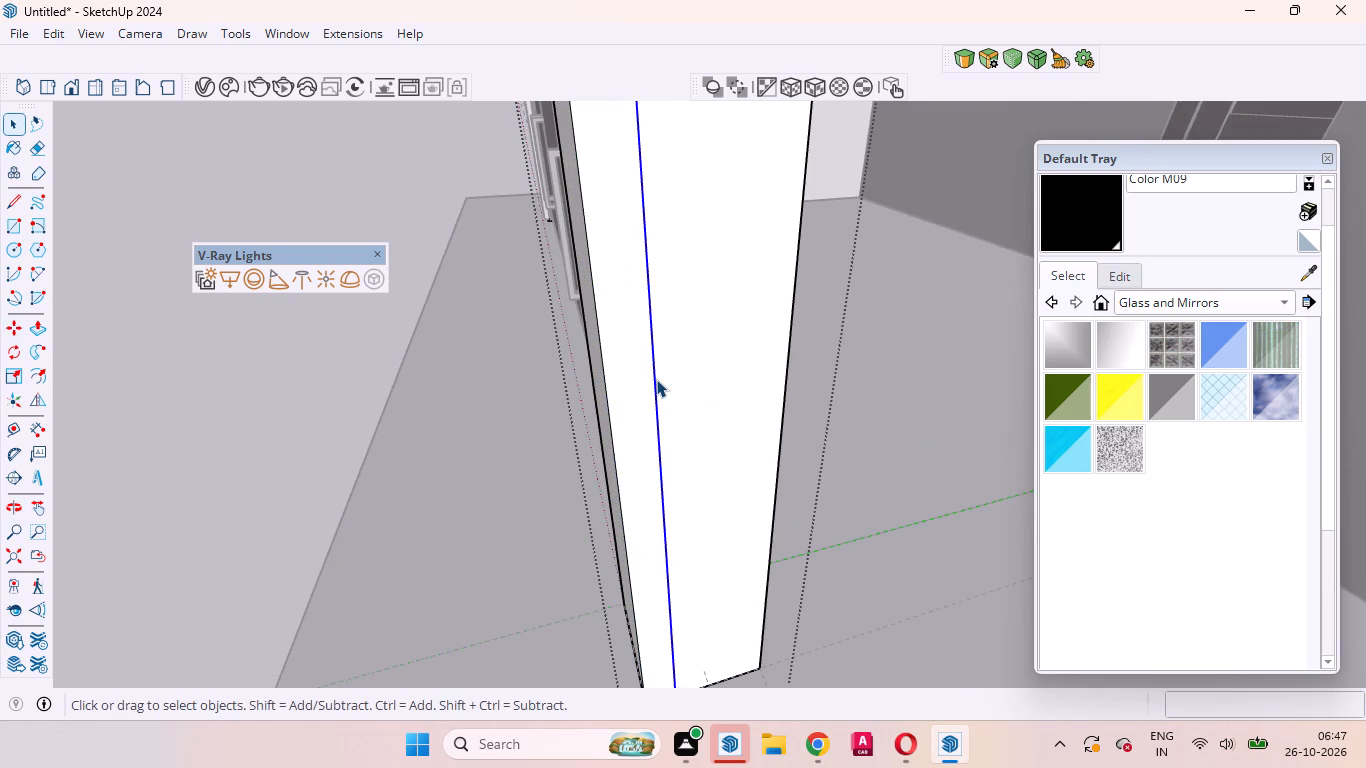
Copy the rear vertical edge of the same pillar face 3" inward to mark off a central strip.
{"action": "left_click", "coordinate": [788, 359]}
{"action": "key", "text": "m"}
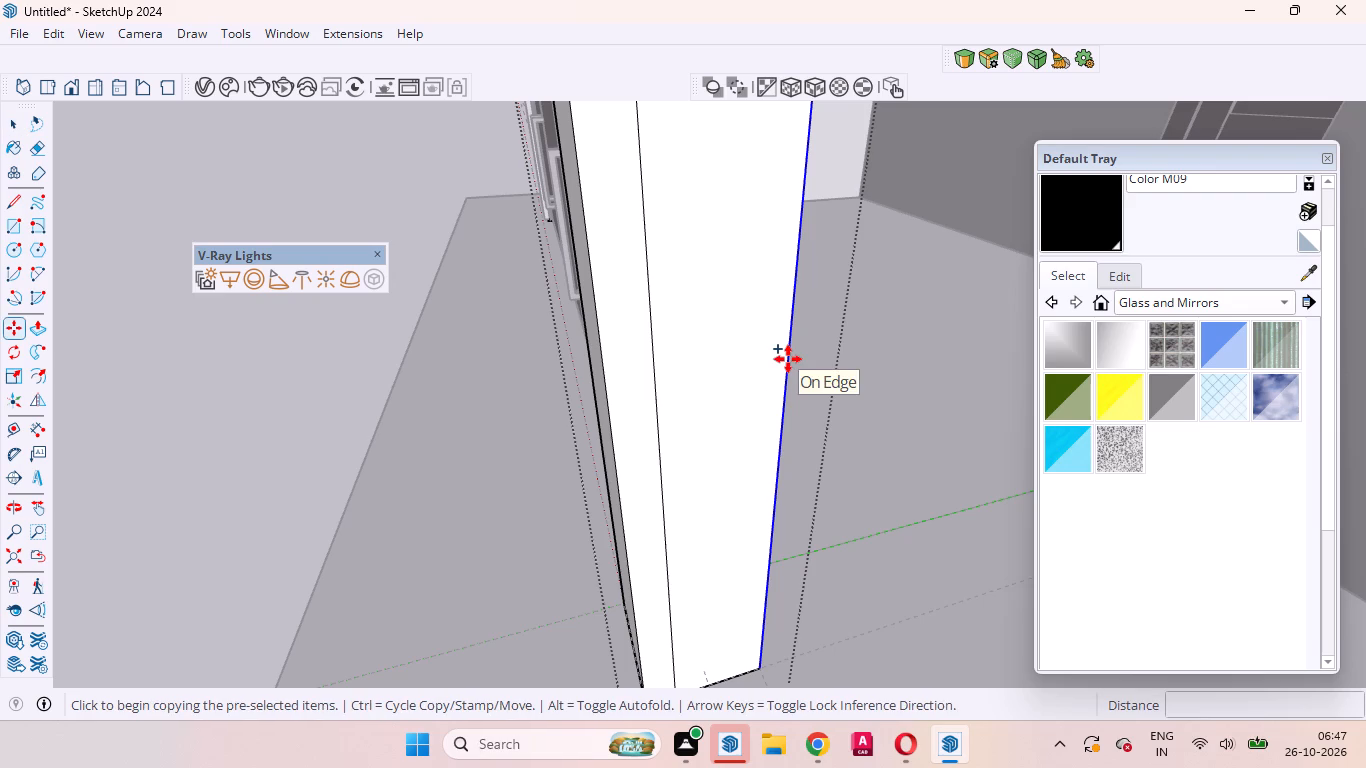
{"action": "left_click", "coordinate": [750, 349]}
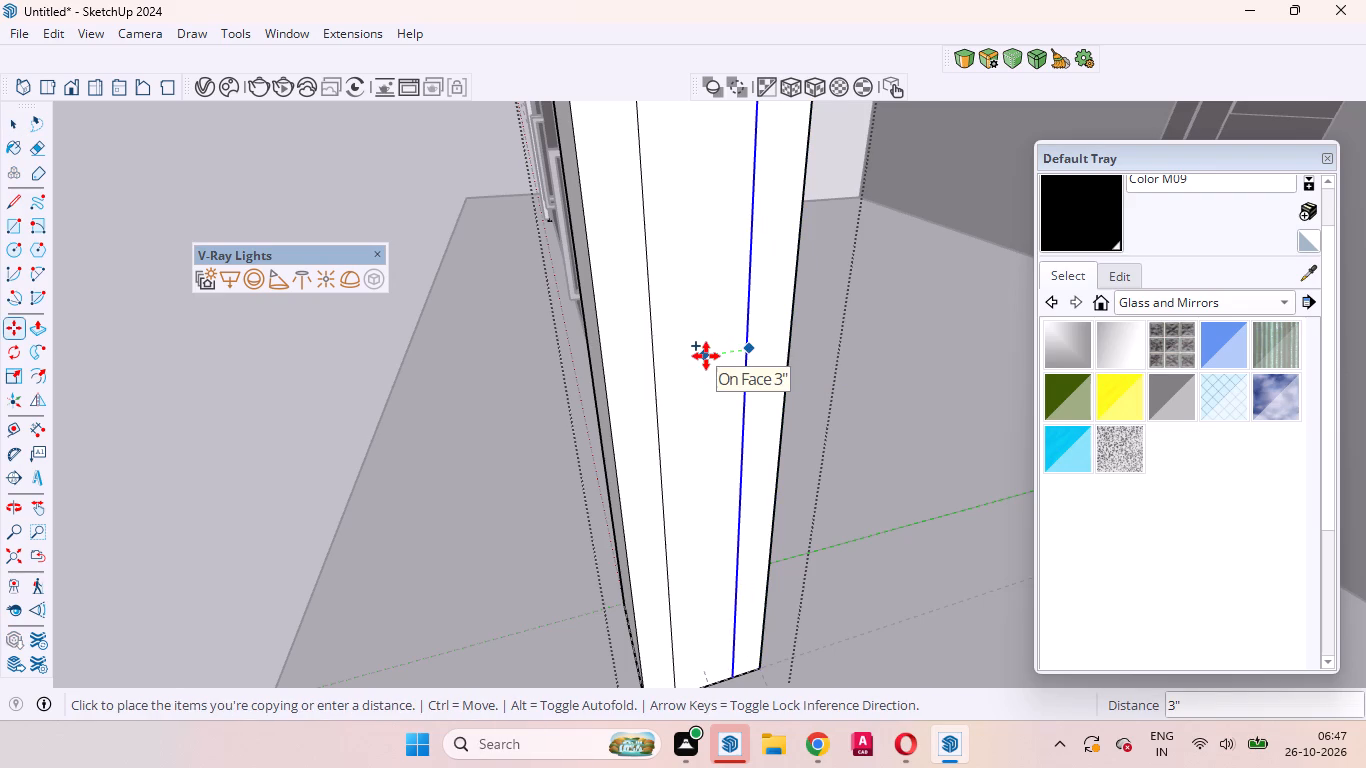
{"action": "left_click", "coordinate": [706, 356]}
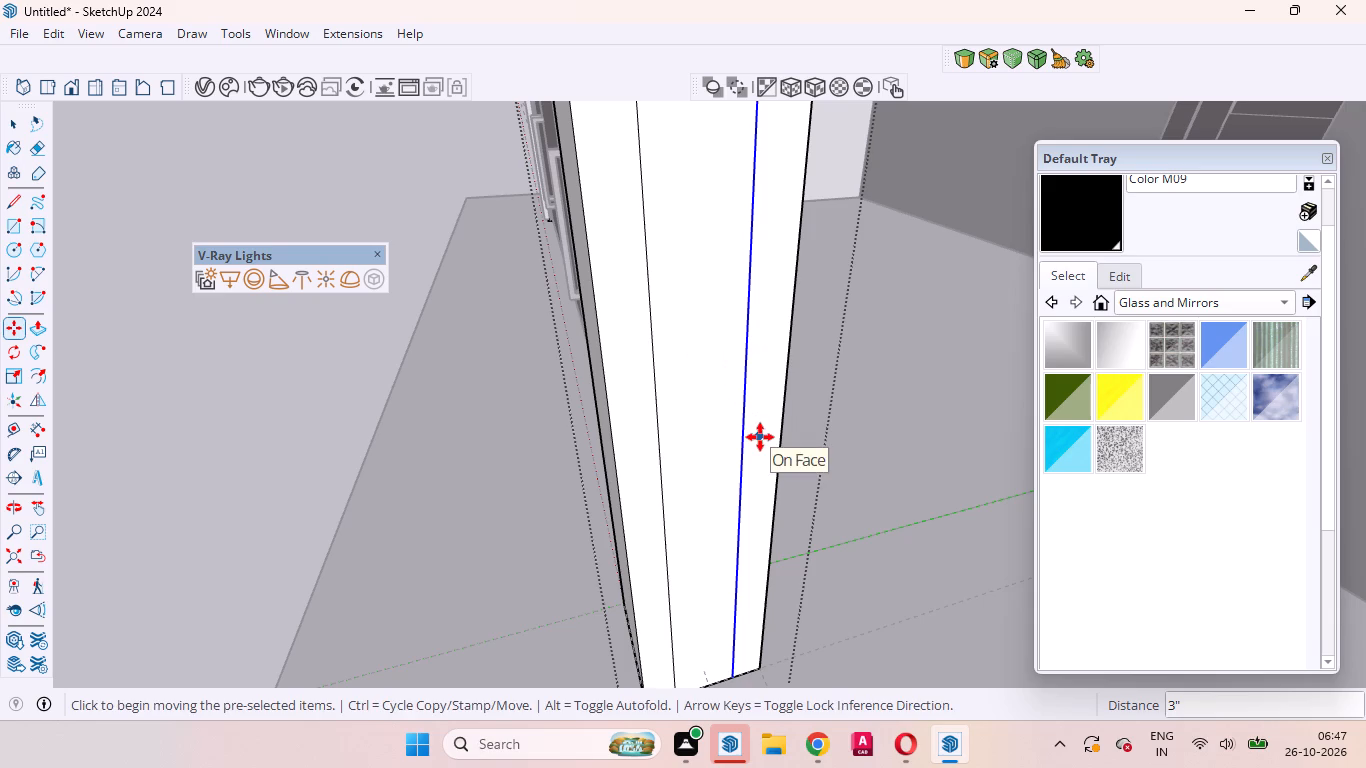
{"action": "key", "text": "space"}
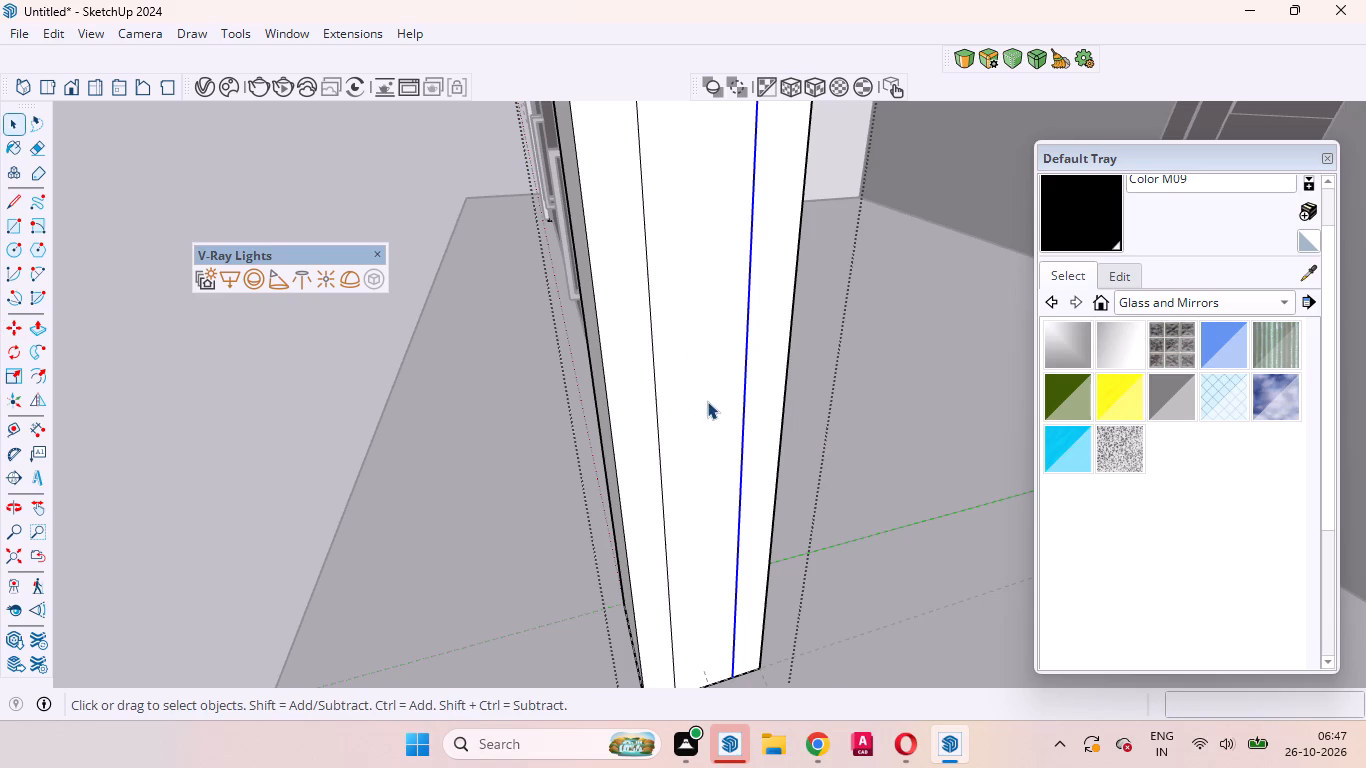
Push/Pull the central strip of the pillar face out about 13' 2" to the side wall at the far end, forming a boundary wall.
{"action": "left_click", "coordinate": [707, 395]}
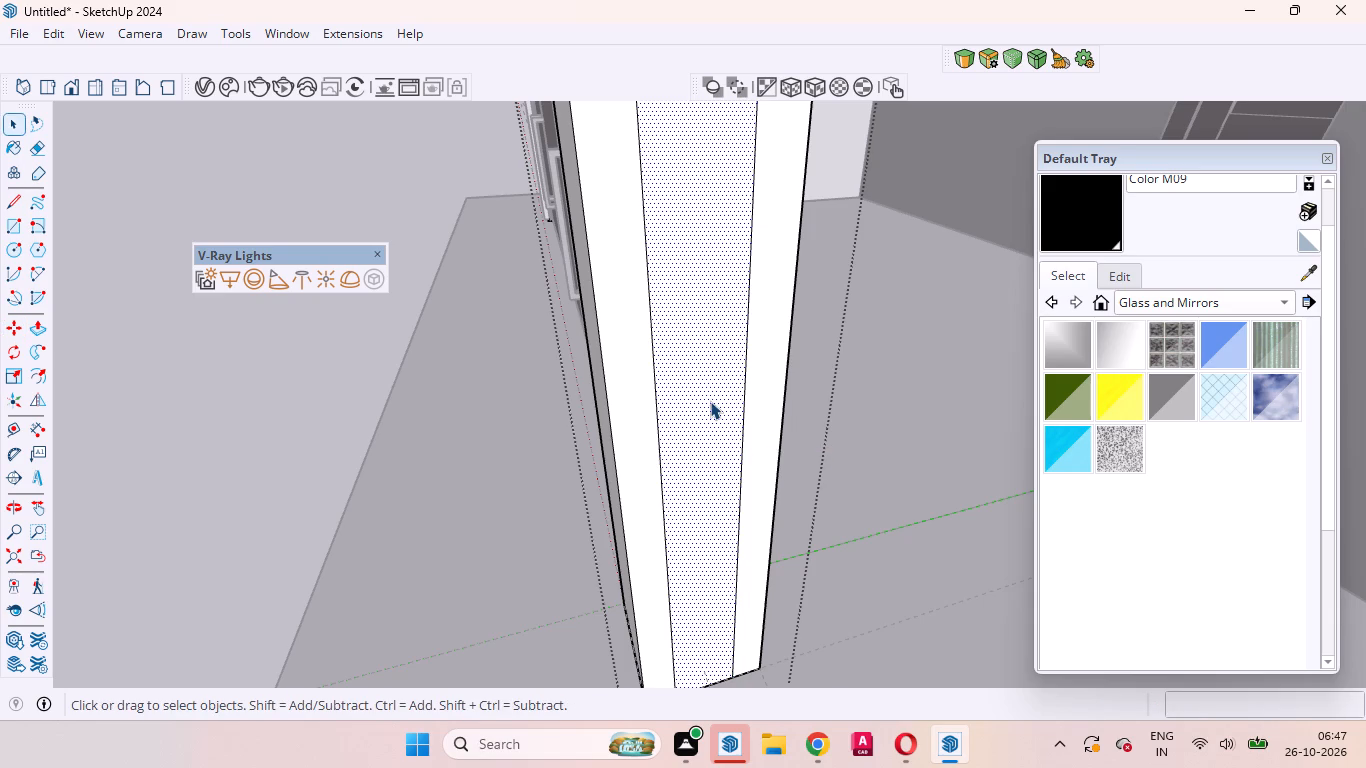
{"action": "key", "text": "p"}
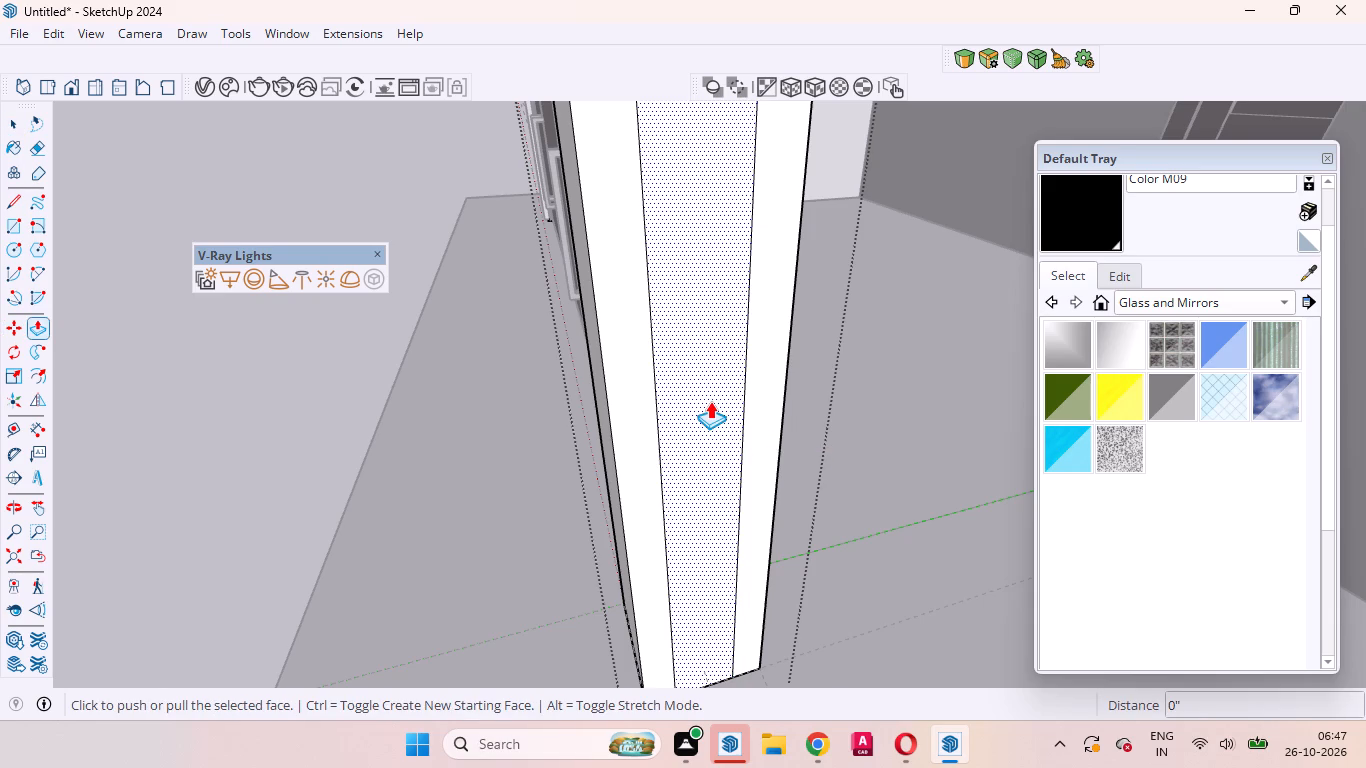
{"action": "left_click_drag", "start_coordinate": [710, 401], "coordinate": [726, 420]}
{"action": "scroll", "coordinate": [741, 435], "scroll_direction": "down", "scroll_amount": 16}
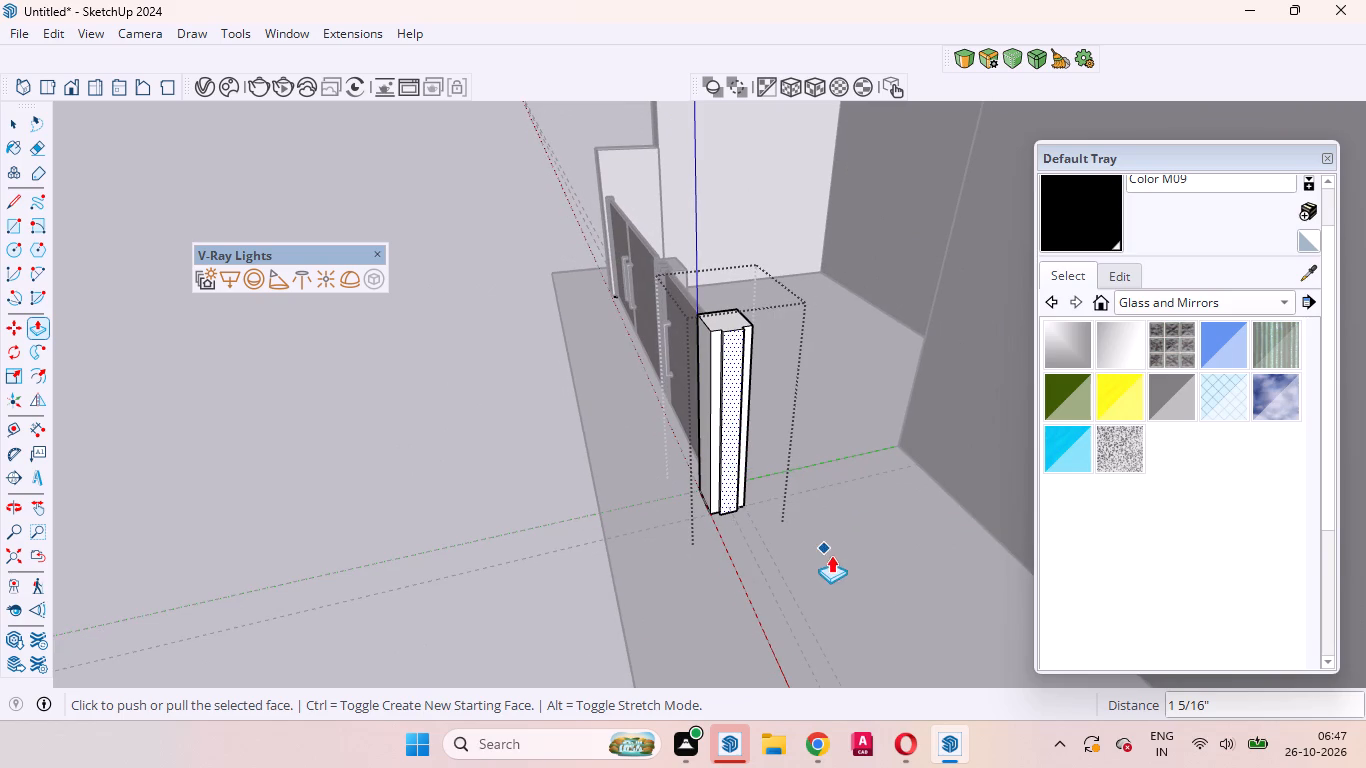
{"action": "scroll", "coordinate": [756, 460], "scroll_direction": "up", "scroll_amount": 8}
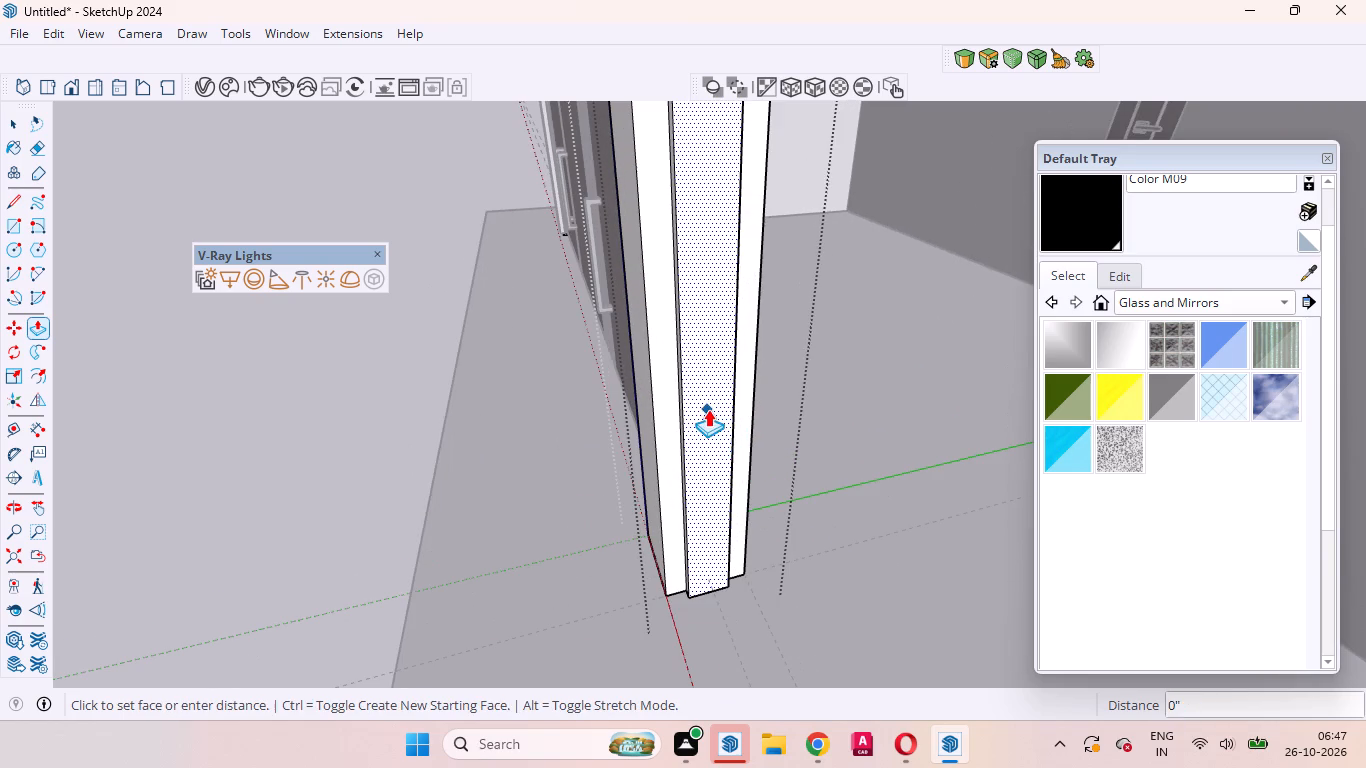
{"action": "left_click", "coordinate": [708, 409]}
{"action": "scroll", "coordinate": [789, 542], "scroll_direction": "down", "scroll_amount": 20}
{"action": "scroll", "coordinate": [789, 542], "scroll_direction": "down", "scroll_amount": 2}
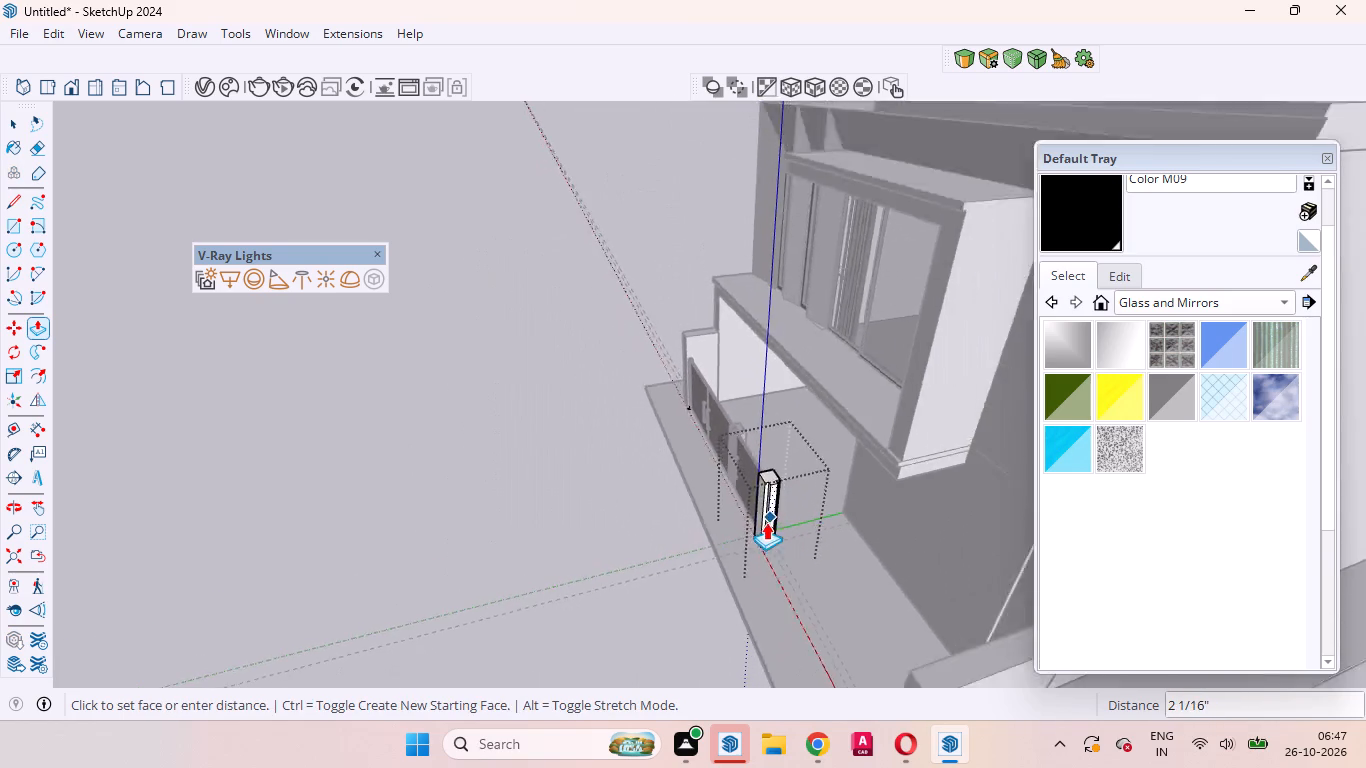
{"action": "scroll", "coordinate": [766, 522], "scroll_direction": "down", "scroll_amount": 7}
{"action": "scroll", "coordinate": [808, 555], "scroll_direction": "up", "scroll_amount": 9}
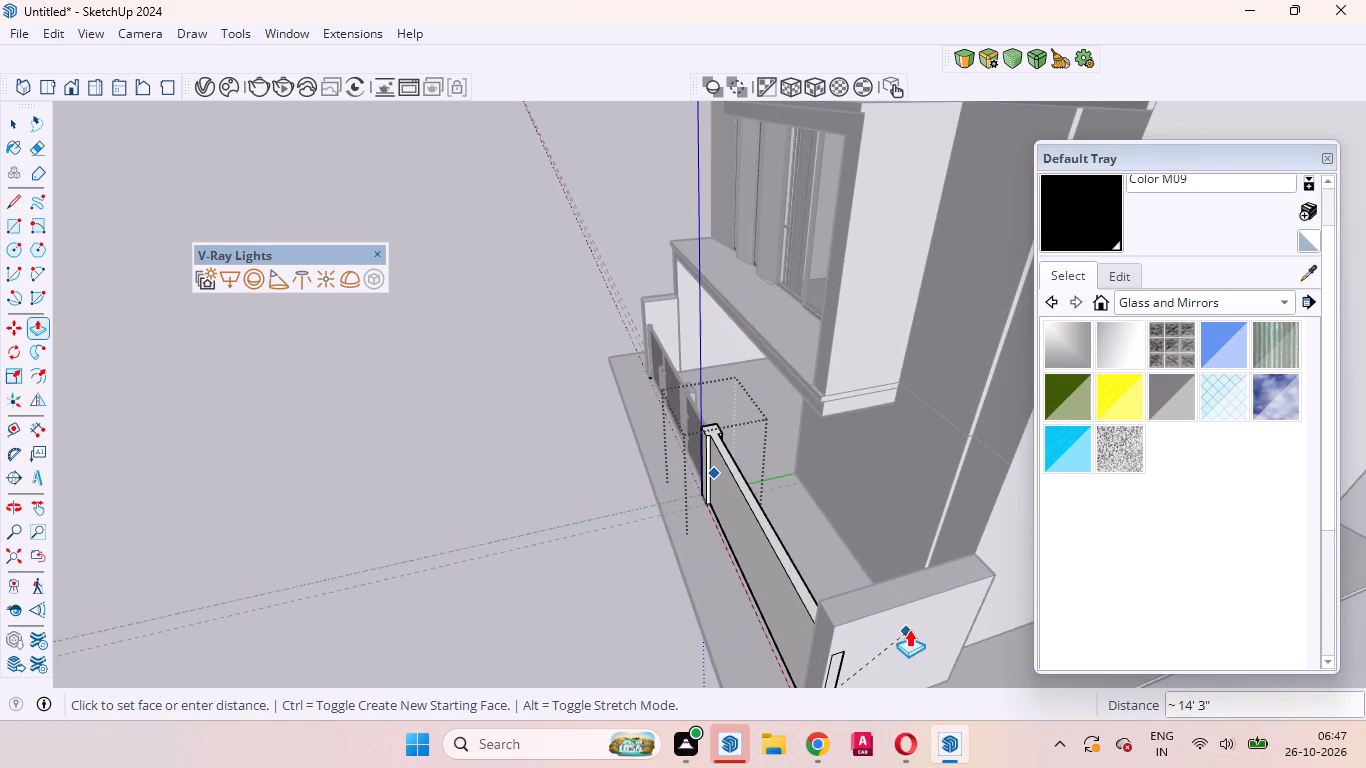
{"action": "scroll", "coordinate": [876, 602], "scroll_direction": "up", "scroll_amount": 7}
{"action": "left_click", "coordinate": [858, 586]}
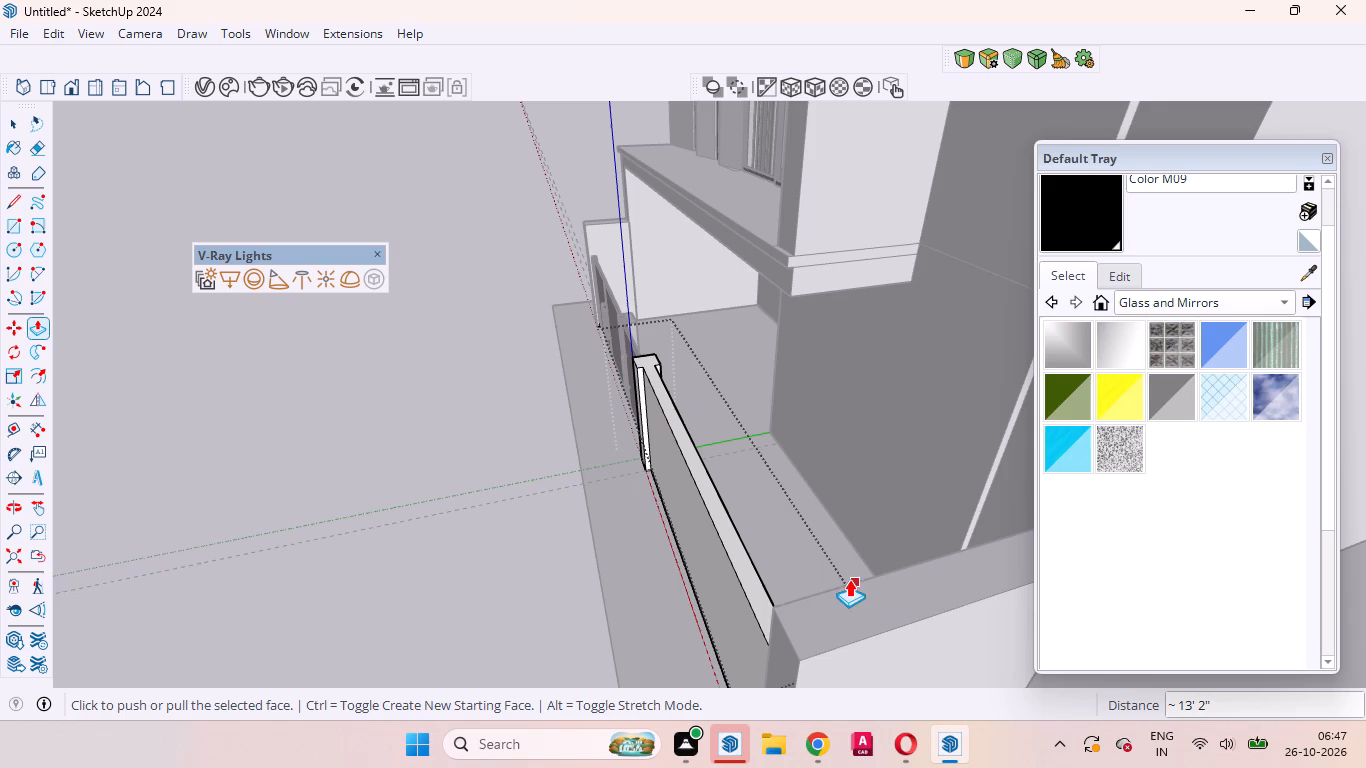
Leave the pillar group and examine the new boundary wall and gate from the front of the house.
{"action": "key", "text": "space"}
{"action": "left_click", "coordinate": [540, 547]}
{"action": "middle_click_drag", "start_coordinate": [559, 551], "coordinate": [585, 549]}
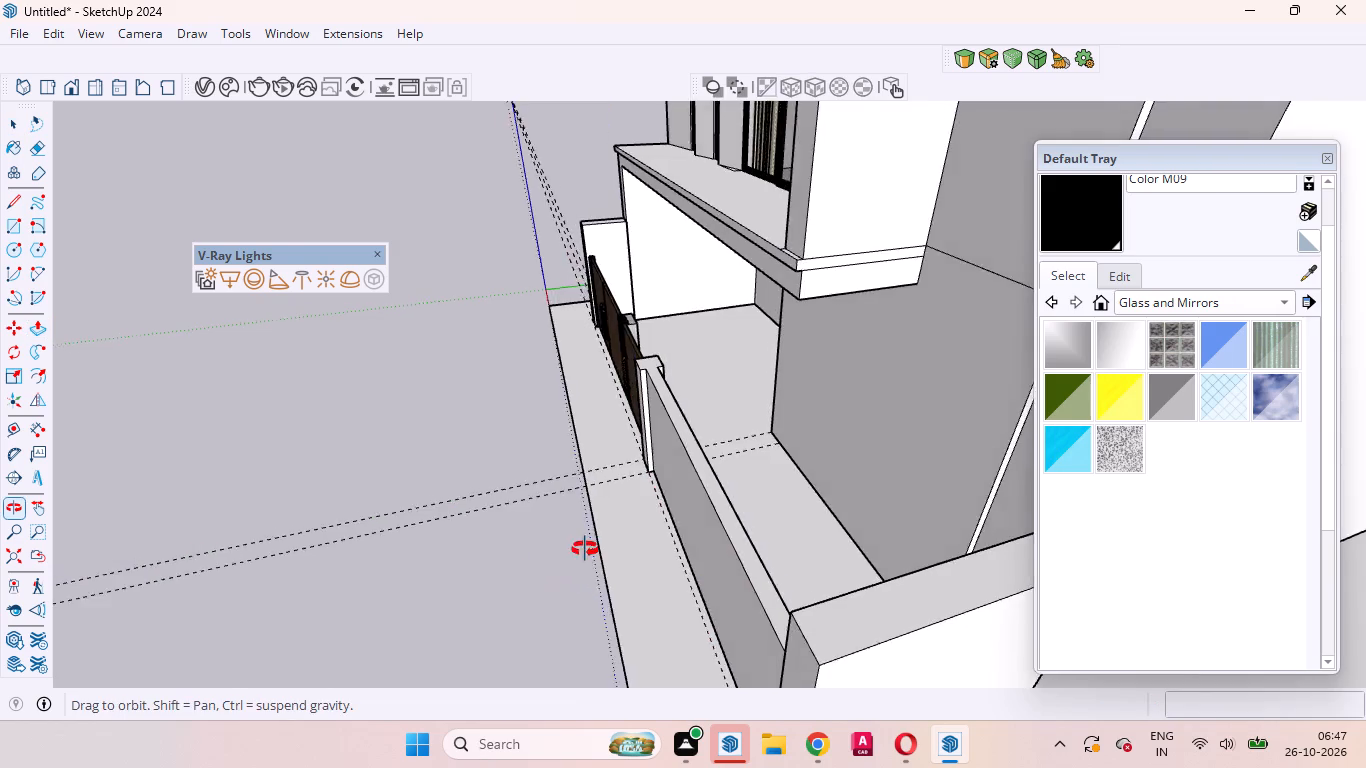
{"action": "middle_click_drag", "start_coordinate": [585, 549], "coordinate": [800, 467]}
{"action": "scroll", "coordinate": [746, 481], "scroll_direction": "down", "scroll_amount": 4}
{"action": "middle_click_drag", "start_coordinate": [746, 481], "coordinate": [861, 425]}
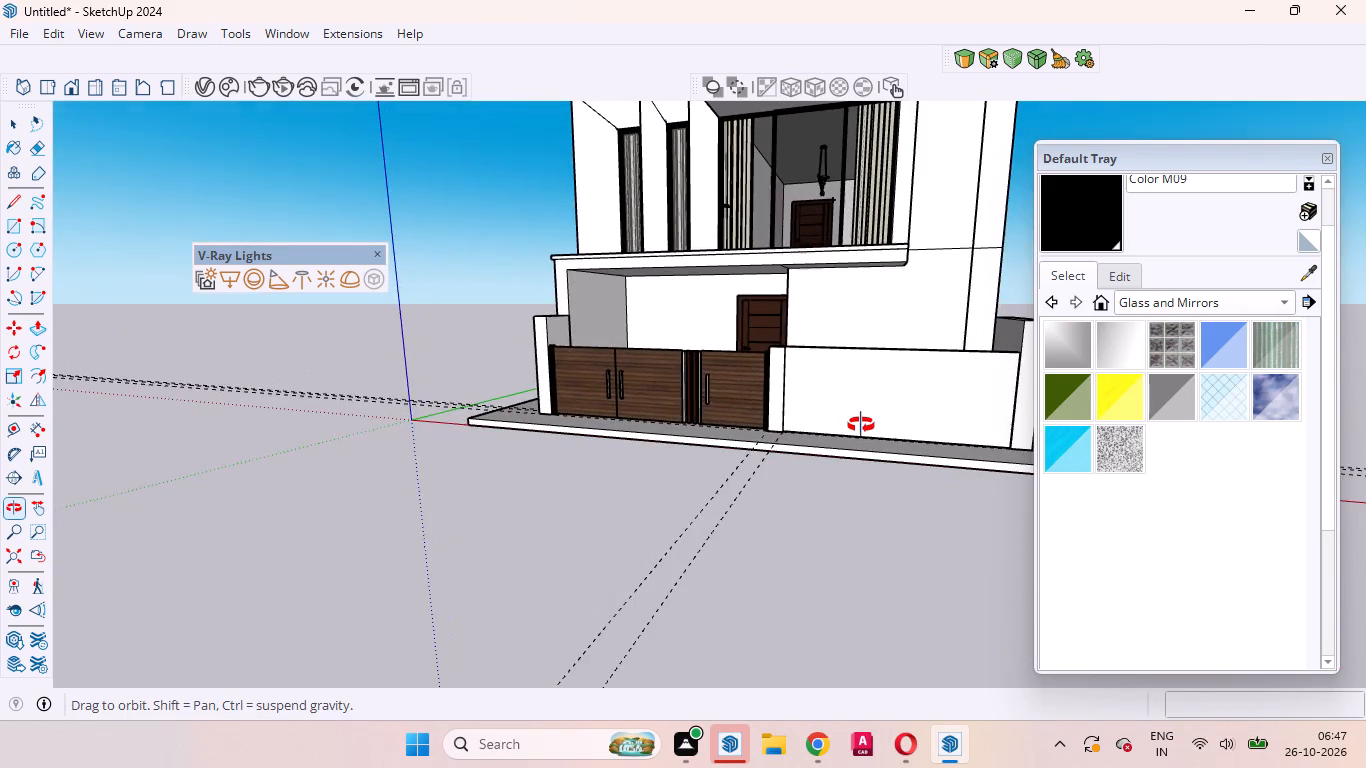
{"action": "middle_click_drag", "start_coordinate": [861, 425], "coordinate": [868, 425]}
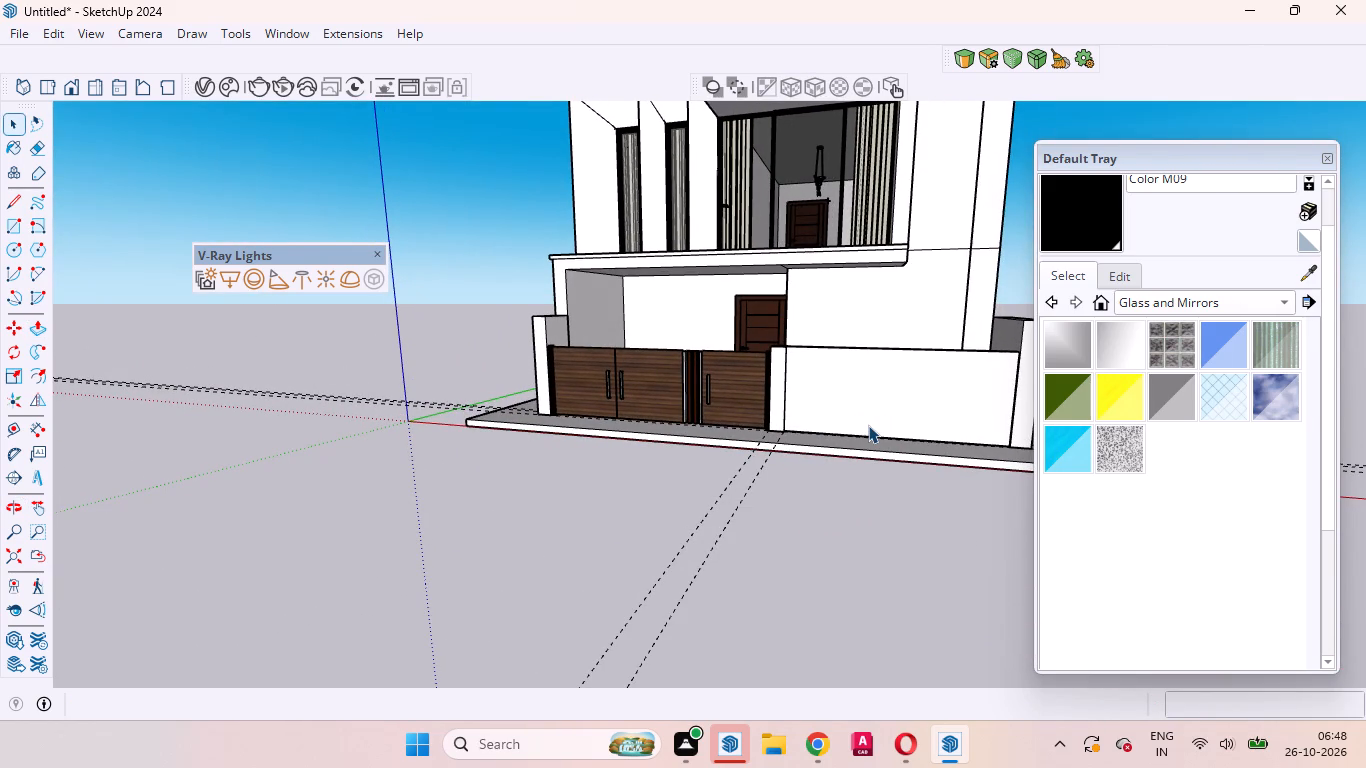
{"action": "scroll", "coordinate": [816, 364], "scroll_direction": "up", "scroll_amount": 11}
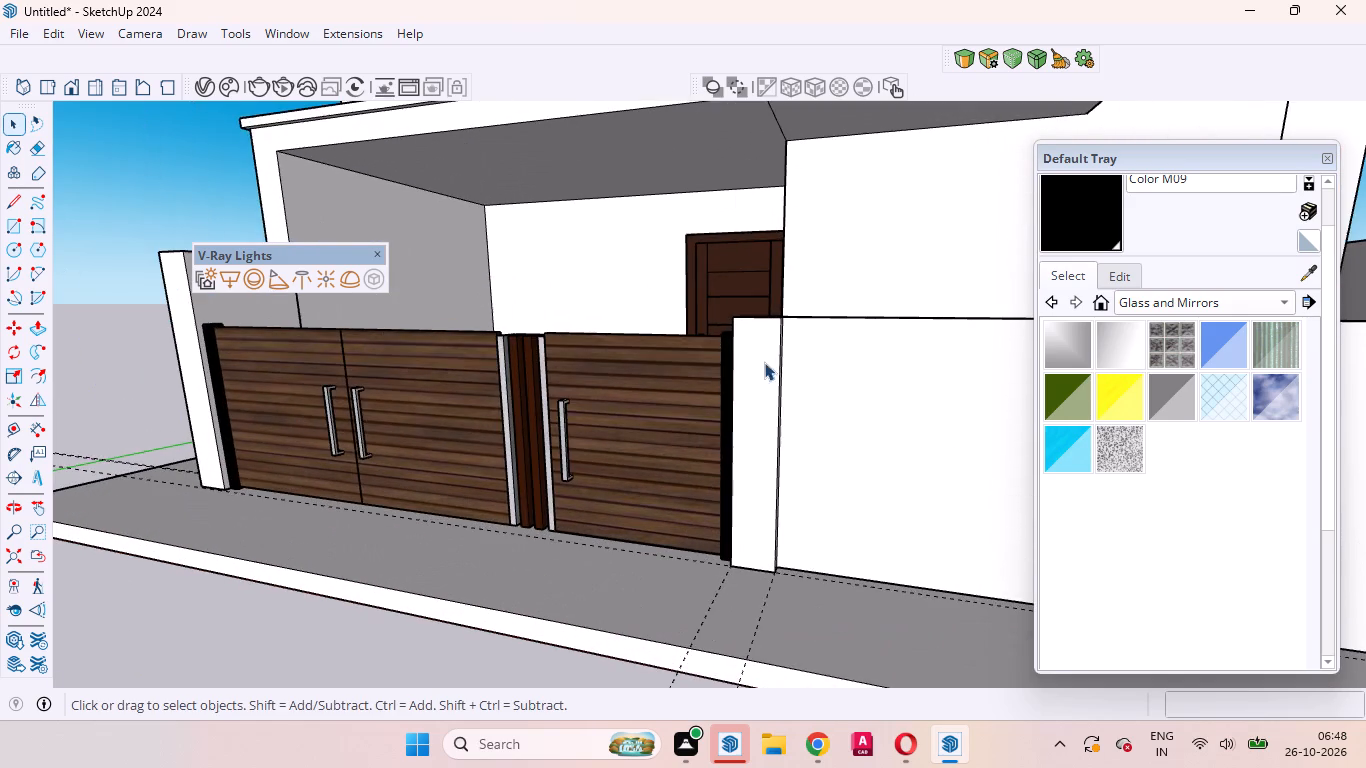
Open the pillar-and-wall group and draw a line across its top face where the wall meets the pillar, separating the two tops.
{"action": "middle_click_drag", "start_coordinate": [769, 355], "coordinate": [844, 669]}
{"action": "scroll", "coordinate": [814, 464], "scroll_direction": "up", "scroll_amount": 8}
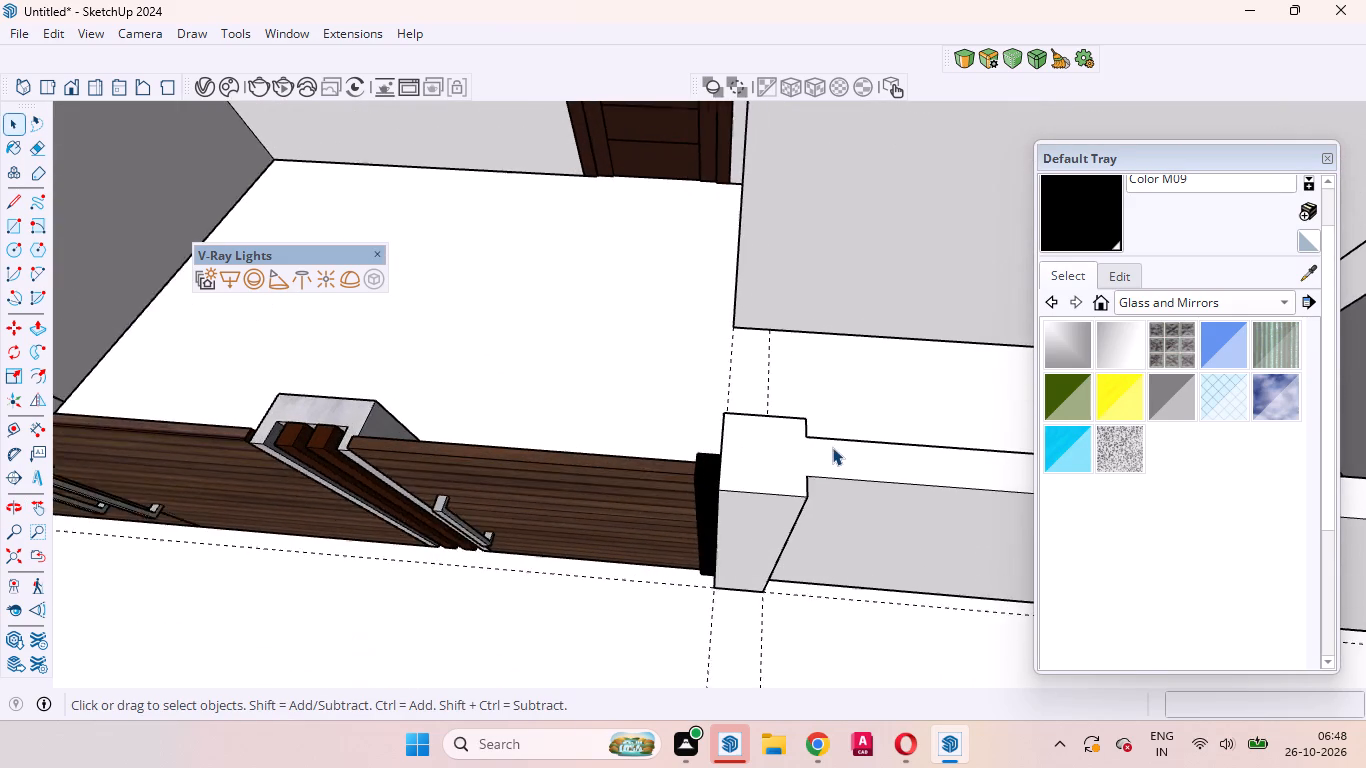
{"action": "left_click", "coordinate": [832, 448]}
{"action": "scroll", "coordinate": [828, 457], "scroll_direction": "up", "scroll_amount": 5}
{"action": "triple_click", "coordinate": [826, 464]}
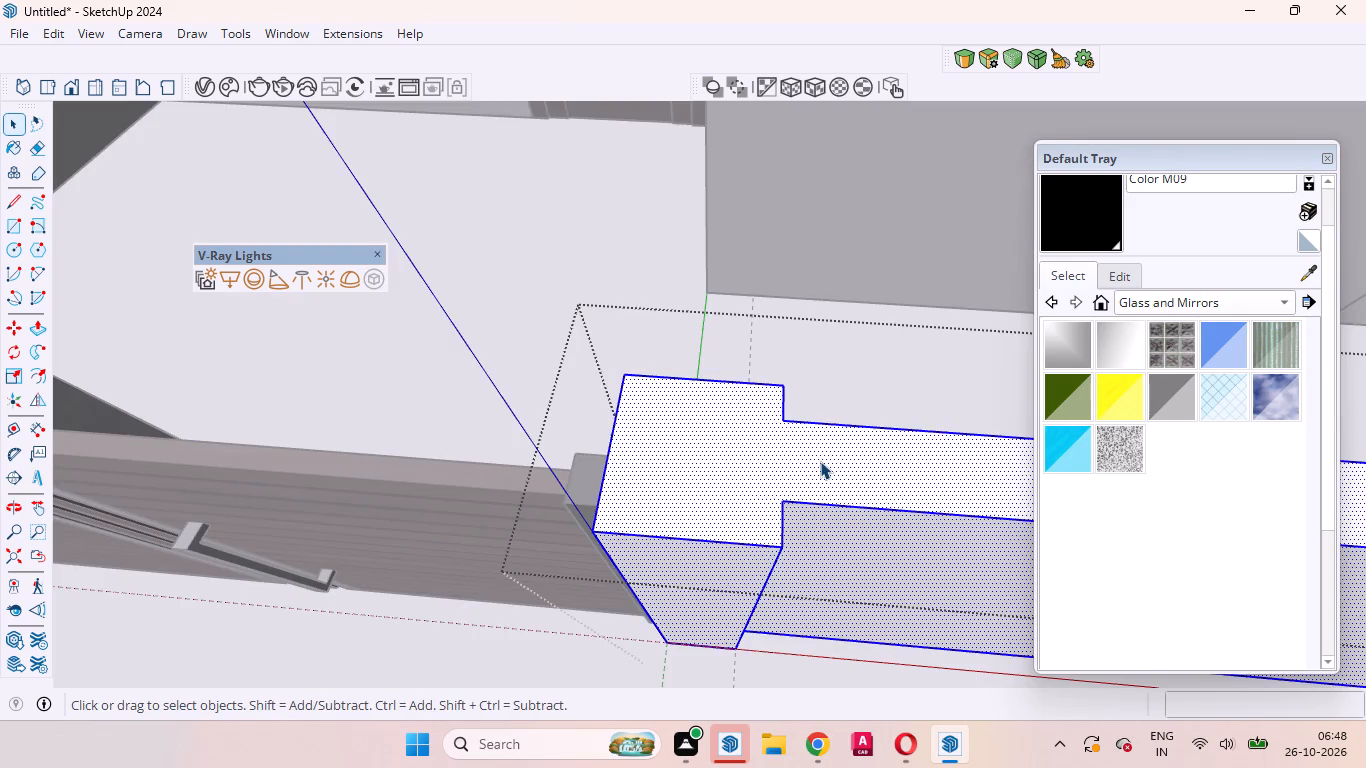
{"action": "scroll", "coordinate": [820, 461], "scroll_direction": "up", "scroll_amount": 4}
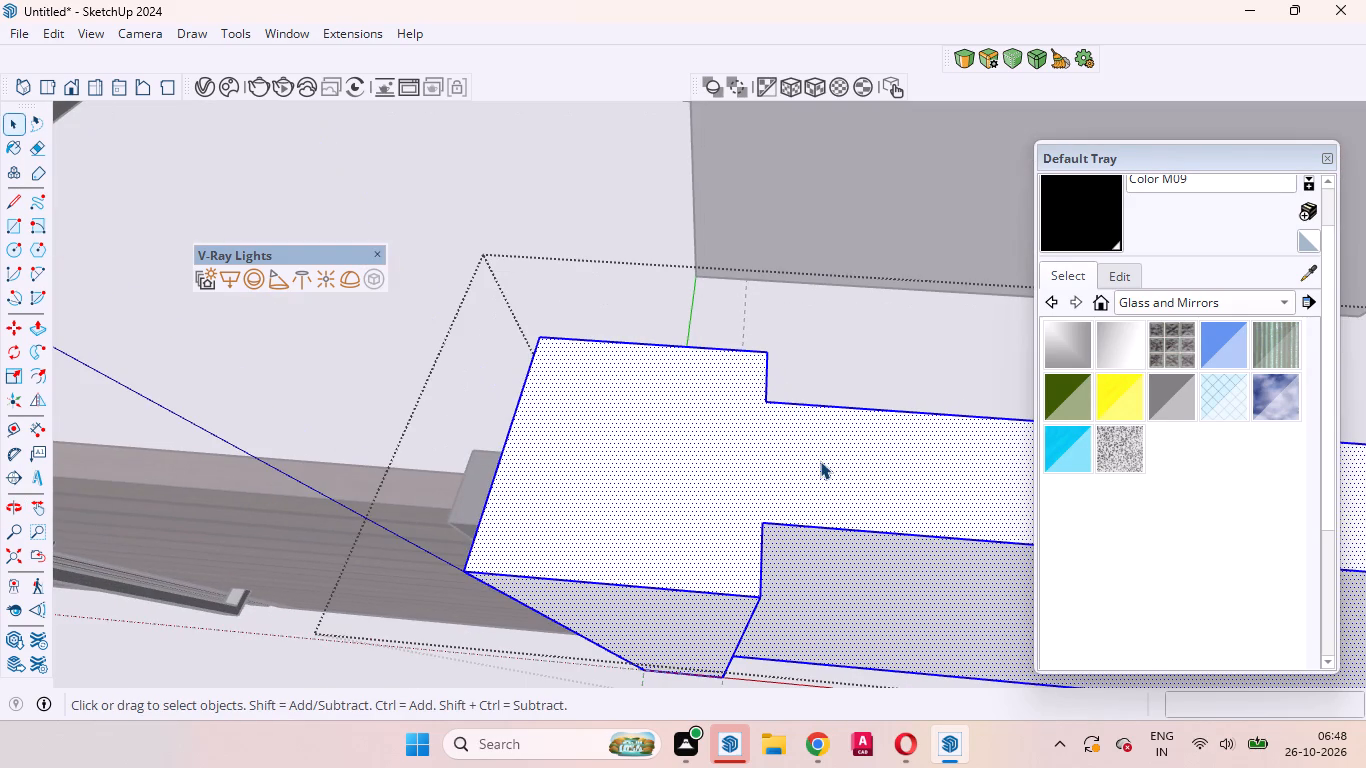
{"action": "key", "text": "l"}
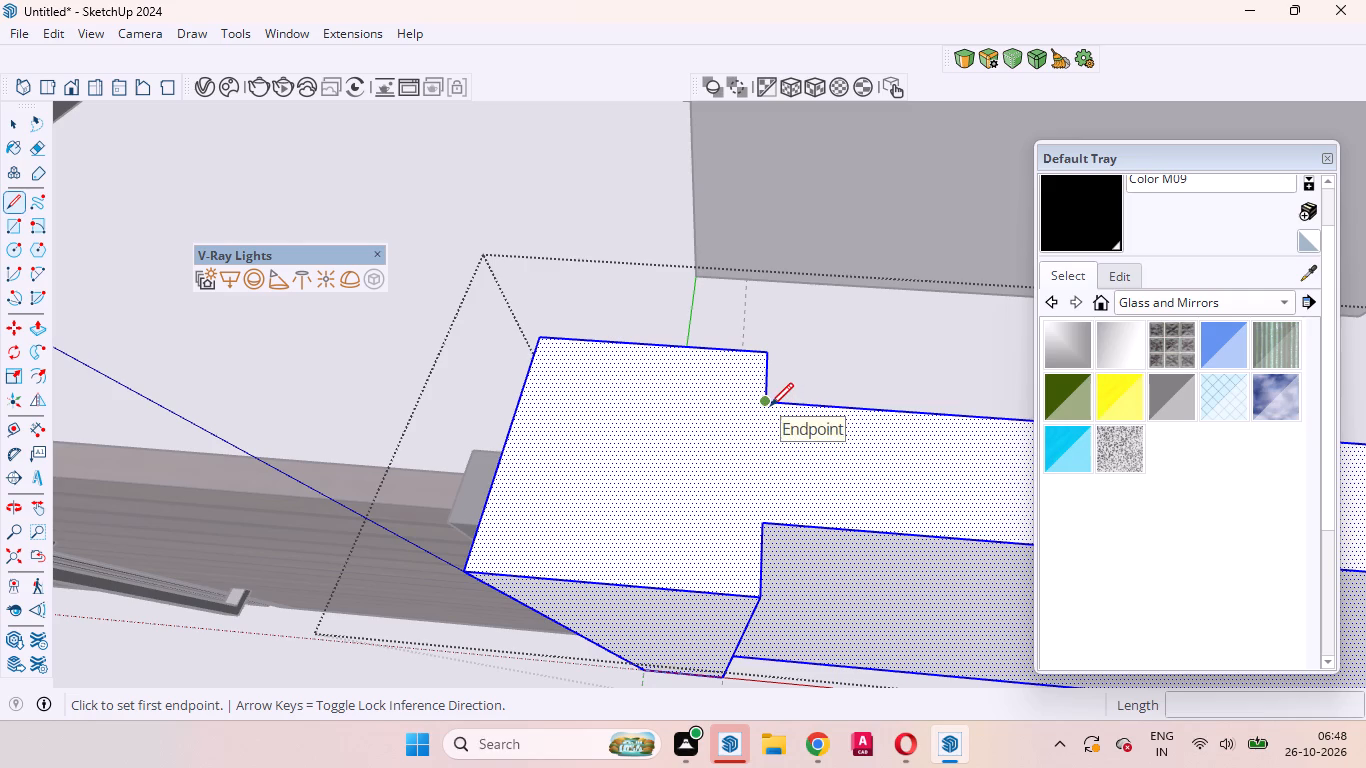
{"action": "left_click_drag", "start_coordinate": [770, 406], "coordinate": [760, 491]}
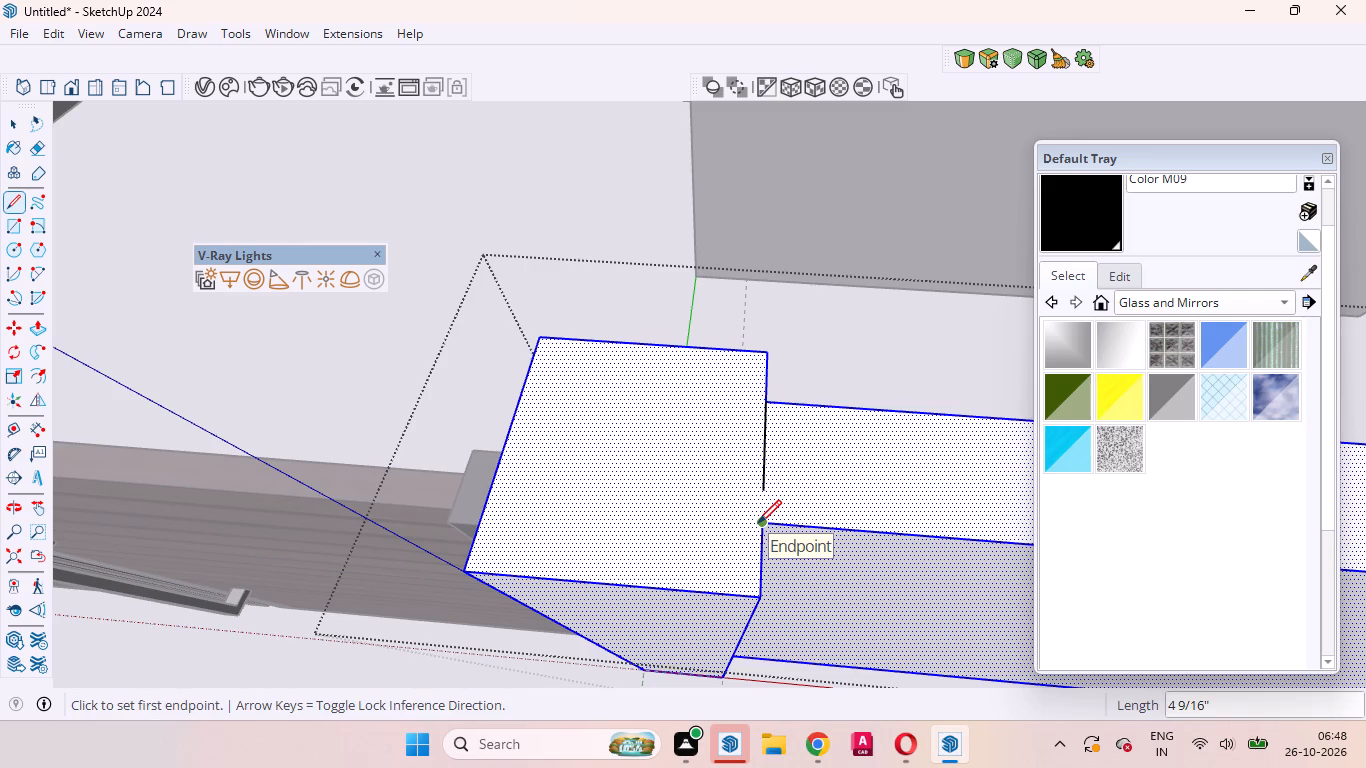
{"action": "left_click_drag", "start_coordinate": [758, 523], "coordinate": [760, 494]}
{"action": "left_click", "coordinate": [760, 494]}
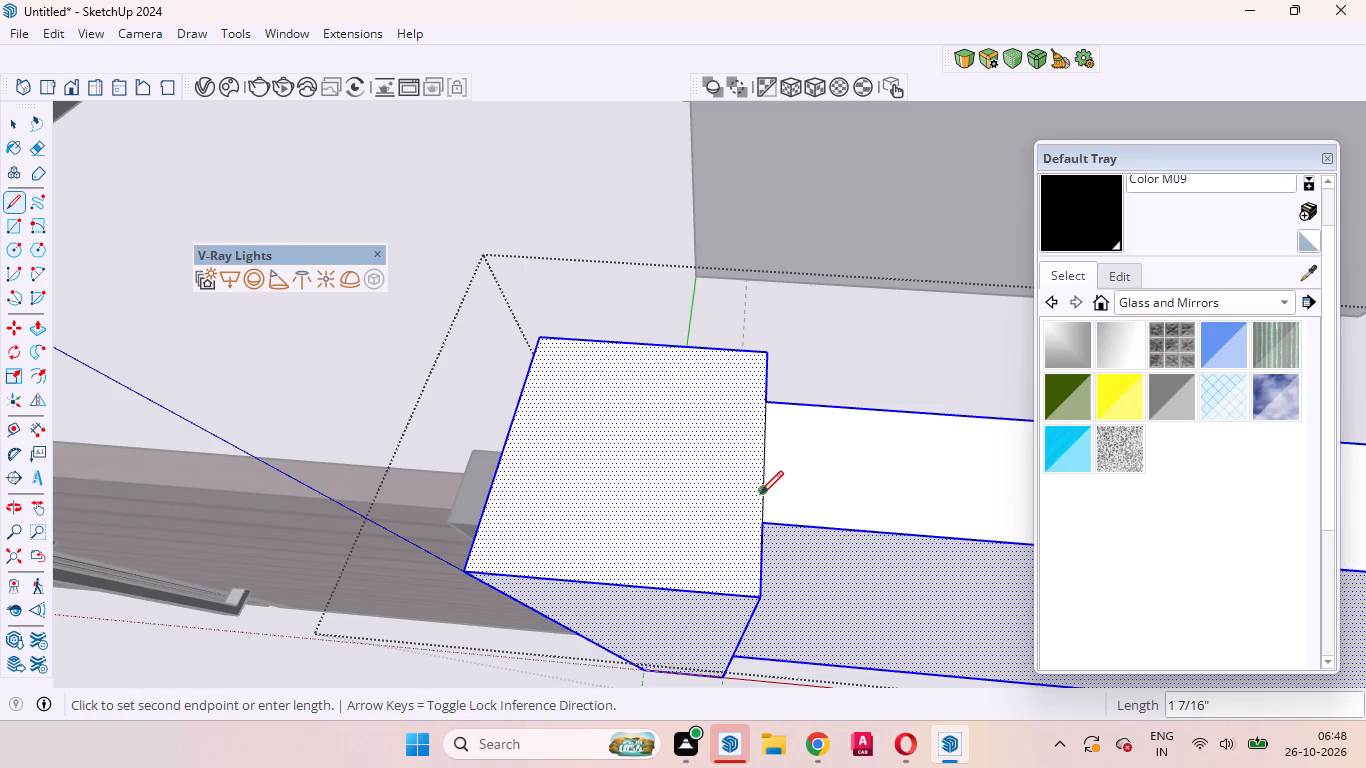
{"action": "key", "text": "space"}
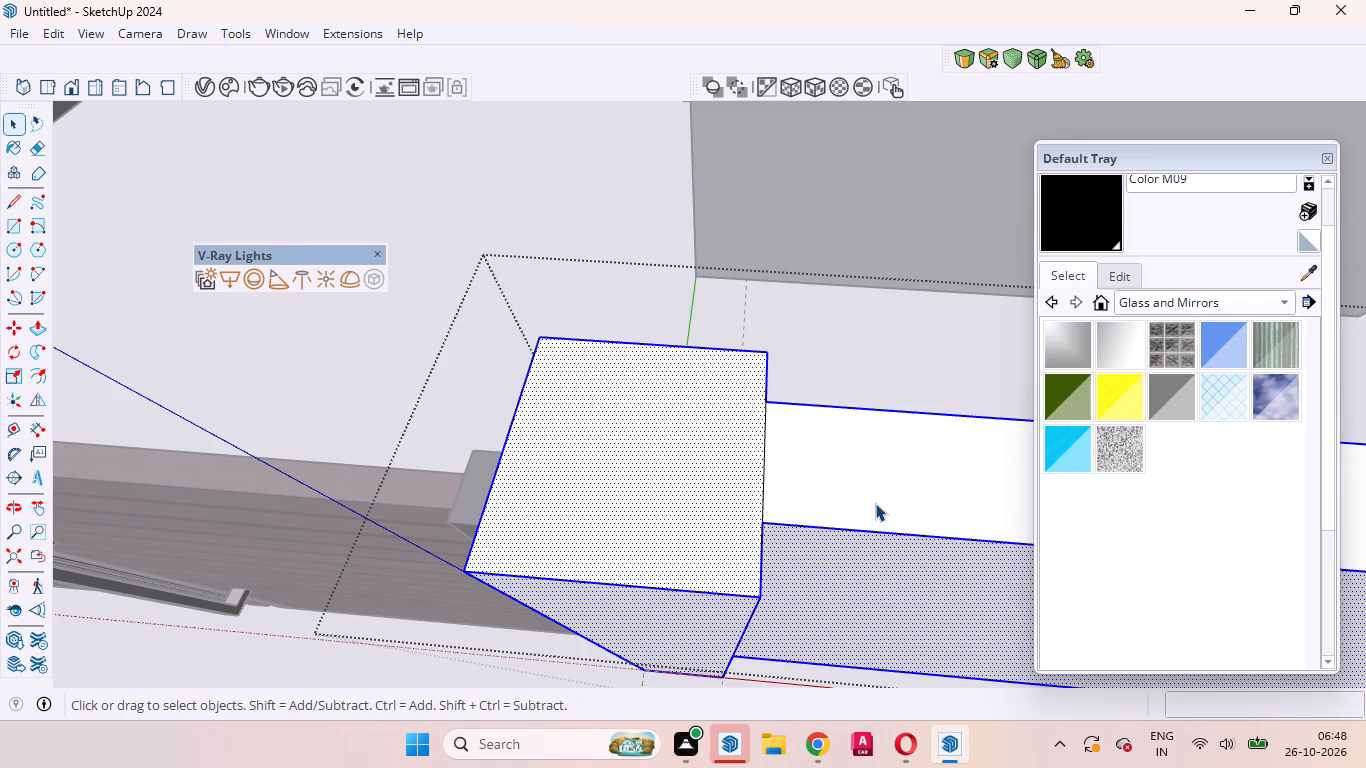
Push/Pull the top face of the boundary wall down 4" below the pillar top.
{"action": "left_click", "coordinate": [863, 475]}
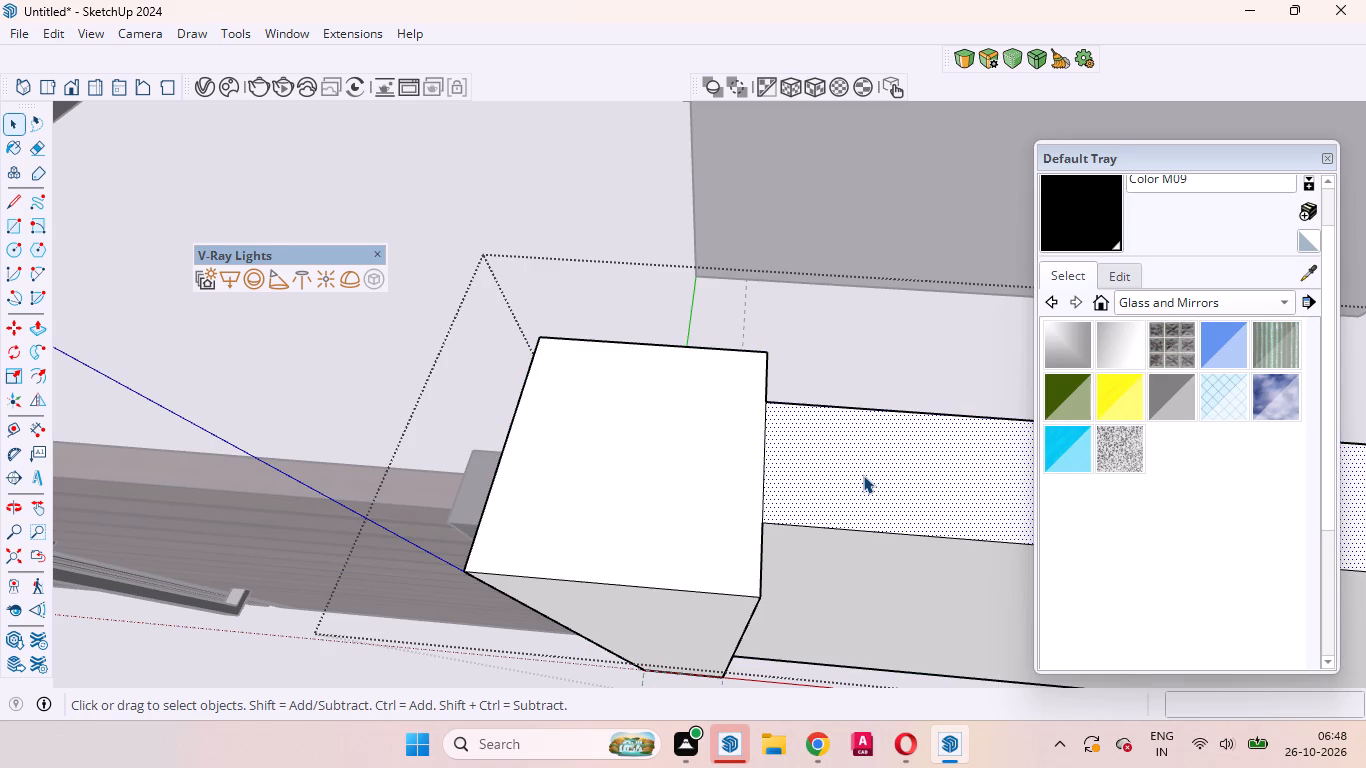
{"action": "key", "text": "p"}
{"action": "left_click", "coordinate": [863, 475]}
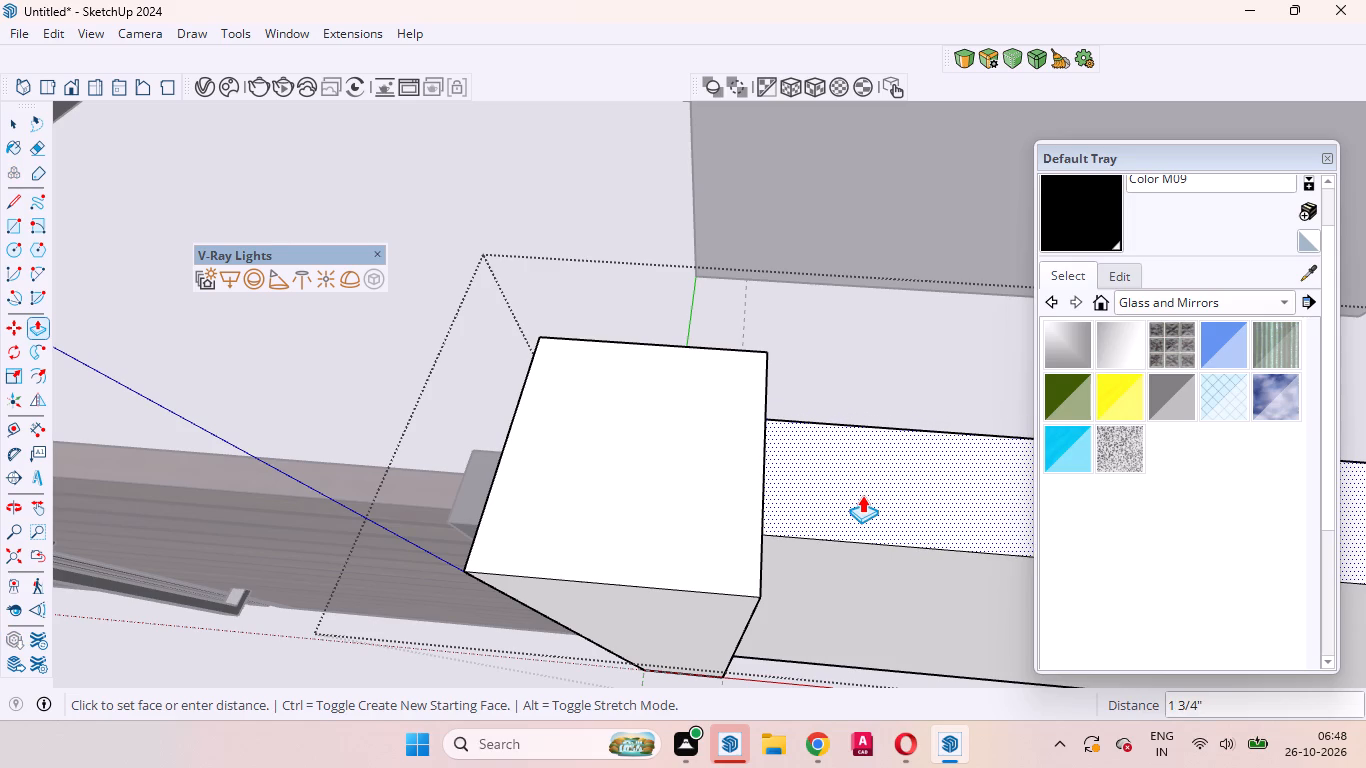
{"action": "key", "text": "4"}
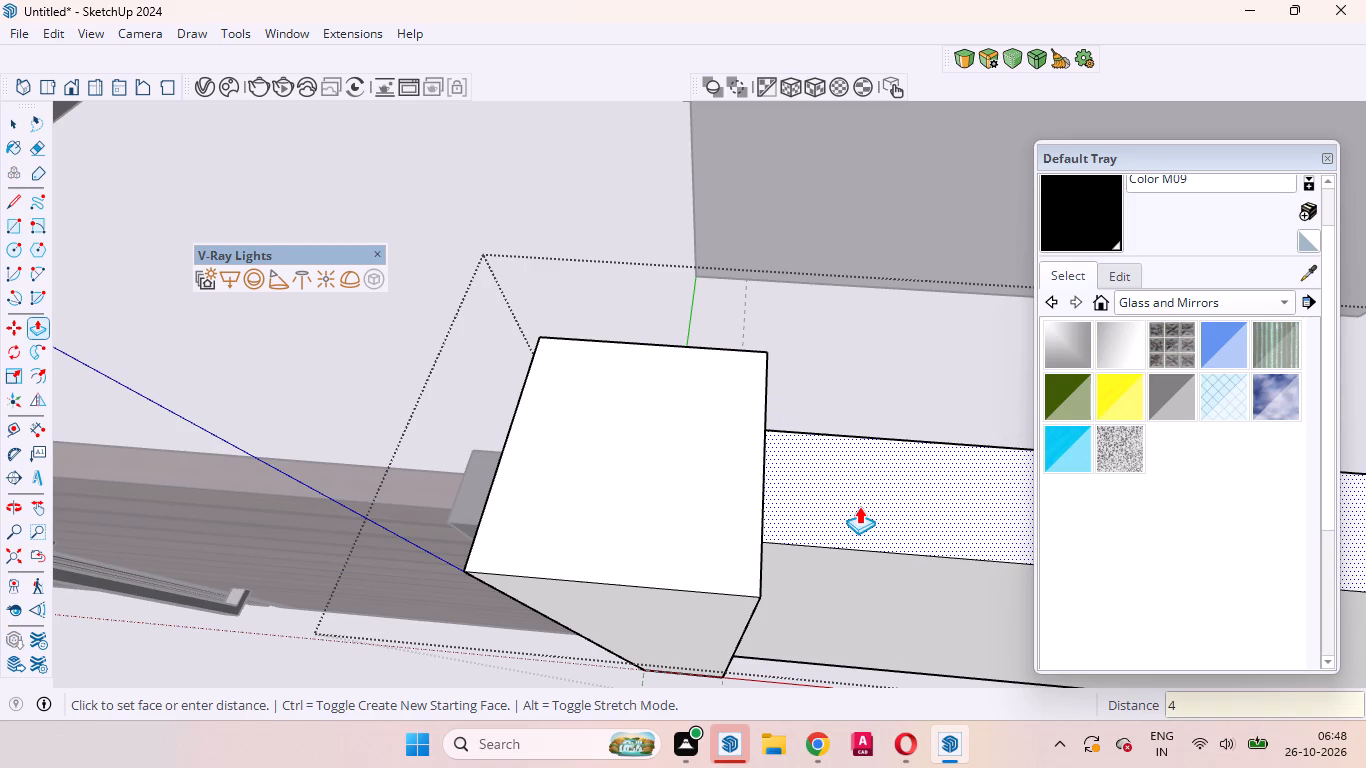
{"action": "key", "text": "Return"}
{"action": "key", "text": "space"}
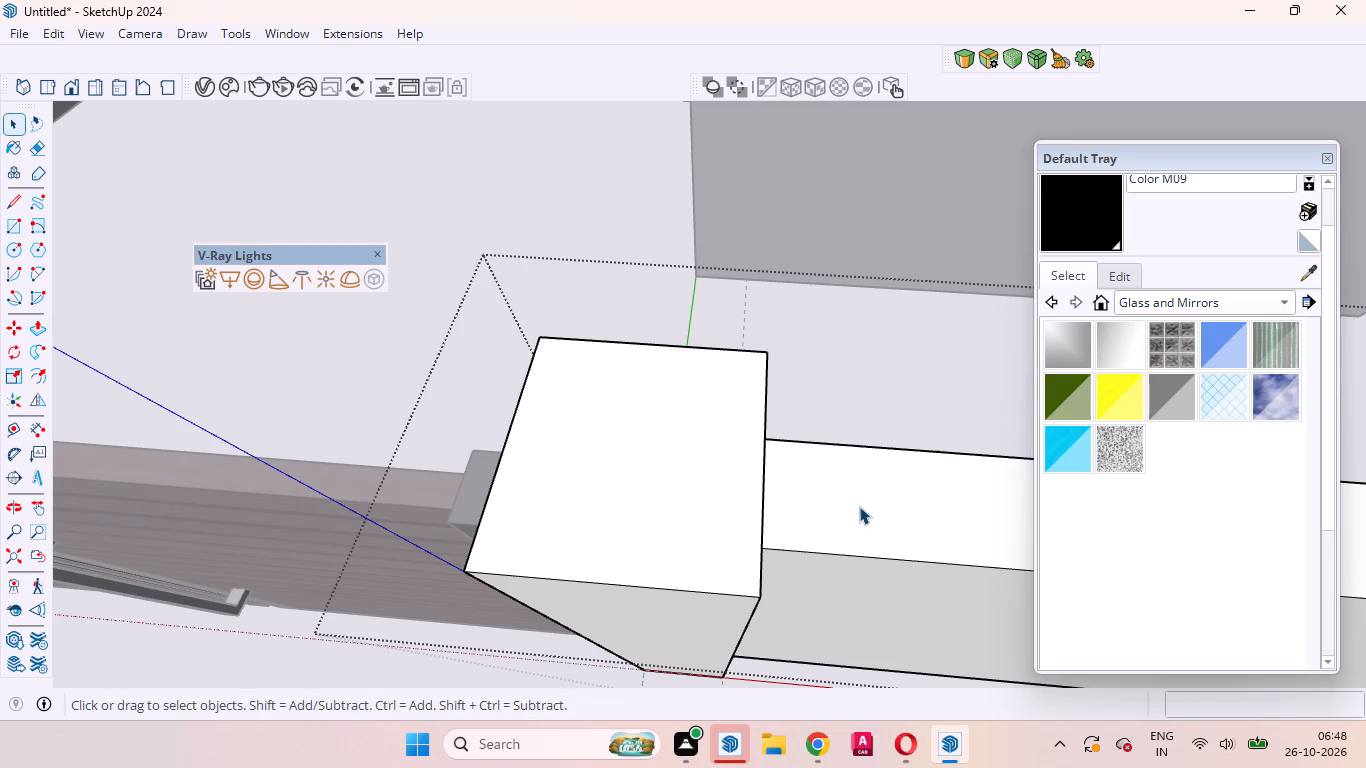
Close the group and examine the boundary wall against the gate pillar and the side wall from the front and above.
{"action": "scroll", "coordinate": [859, 506], "scroll_direction": "down", "scroll_amount": 10}
{"action": "middle_click", "coordinate": [859, 506]}
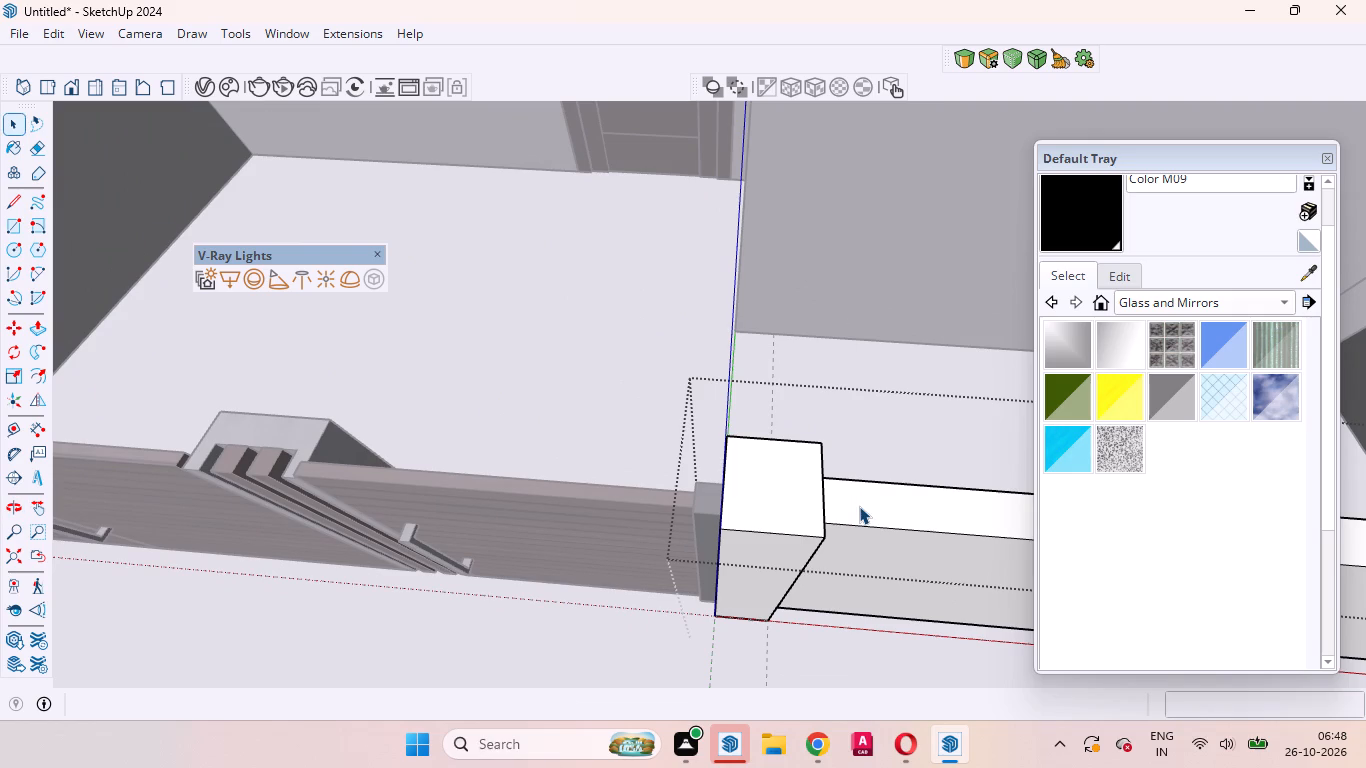
{"action": "scroll", "coordinate": [855, 513], "scroll_direction": "down", "scroll_amount": 5}
{"action": "middle_click_drag", "start_coordinate": [814, 518], "coordinate": [685, 335]}
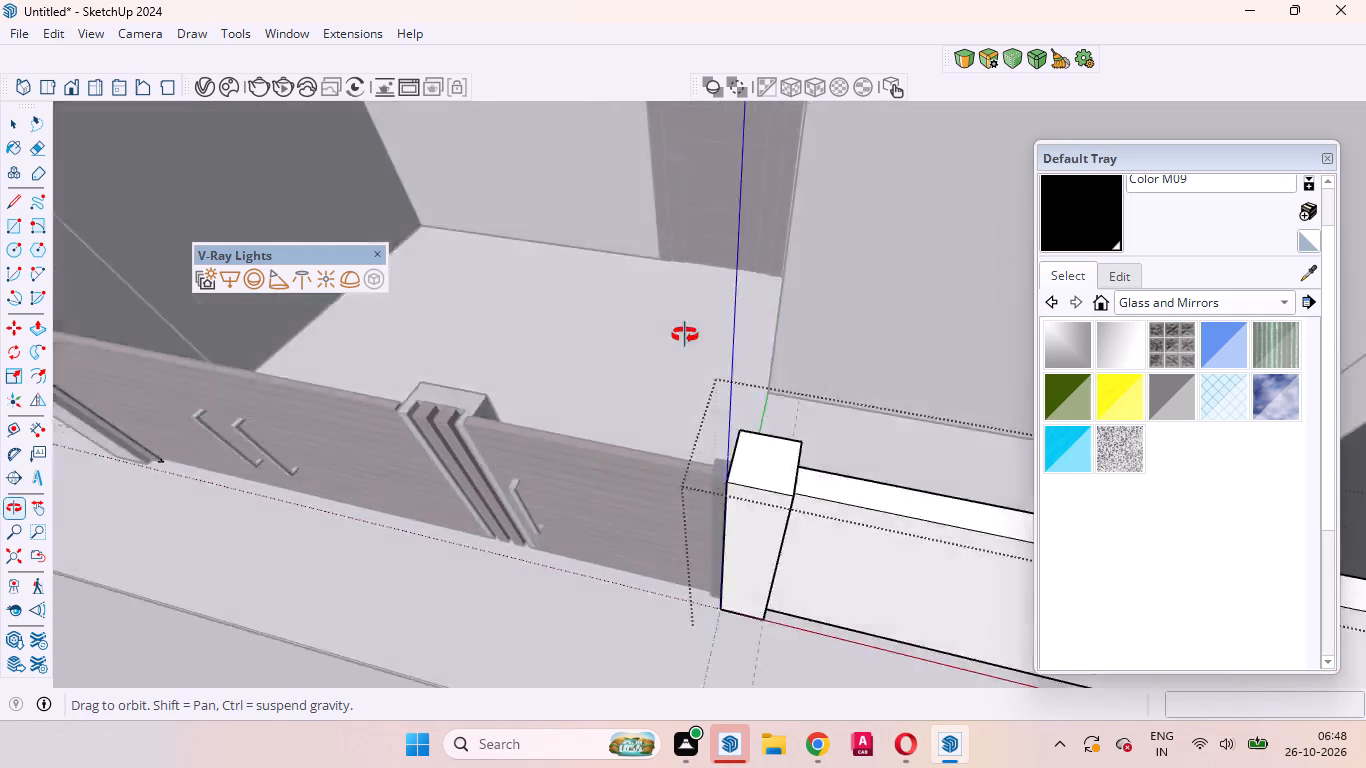
{"action": "middle_click_drag", "start_coordinate": [685, 335], "coordinate": [763, 249]}
{"action": "scroll", "coordinate": [763, 249], "scroll_direction": "up", "scroll_amount": 1}
{"action": "scroll", "coordinate": [754, 254], "scroll_direction": "down", "scroll_amount": 6}
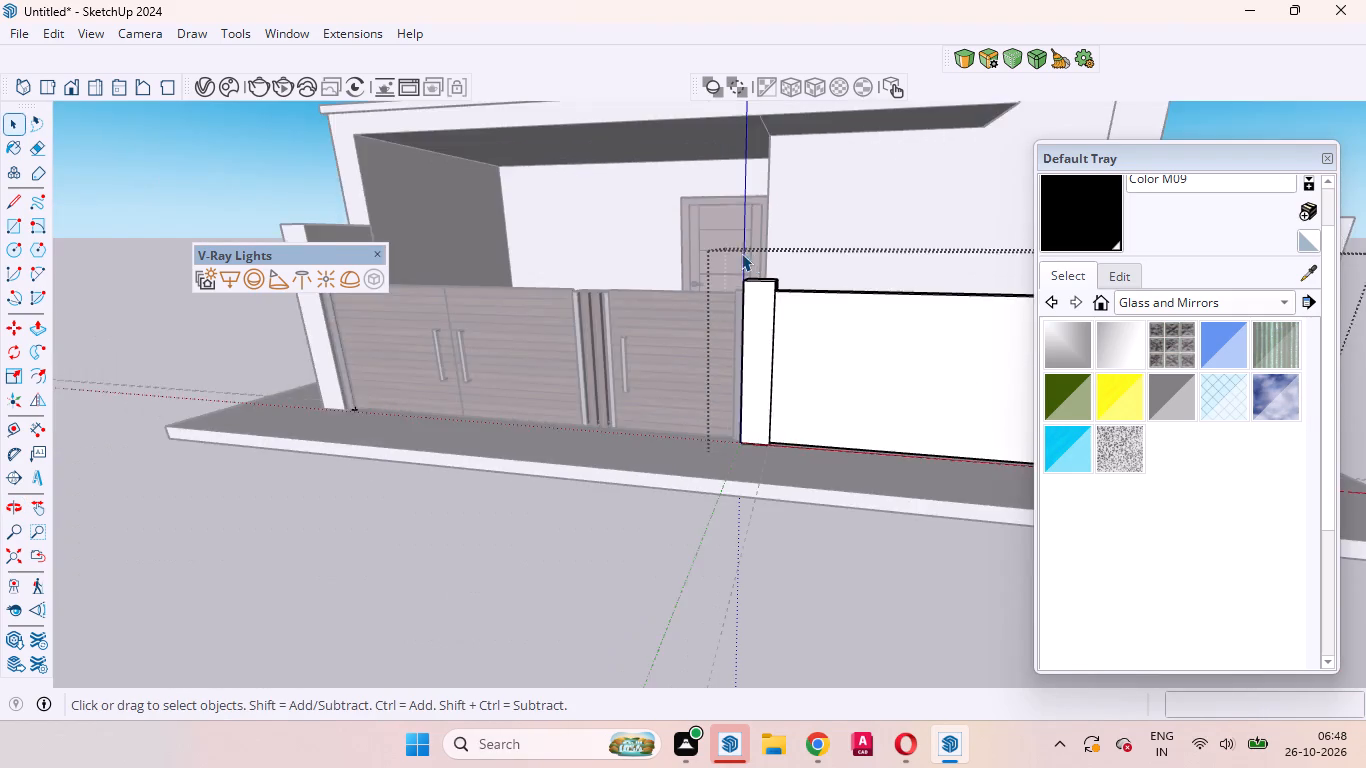
{"action": "scroll", "coordinate": [741, 253], "scroll_direction": "down", "scroll_amount": 7}
{"action": "left_click", "coordinate": [790, 365]}
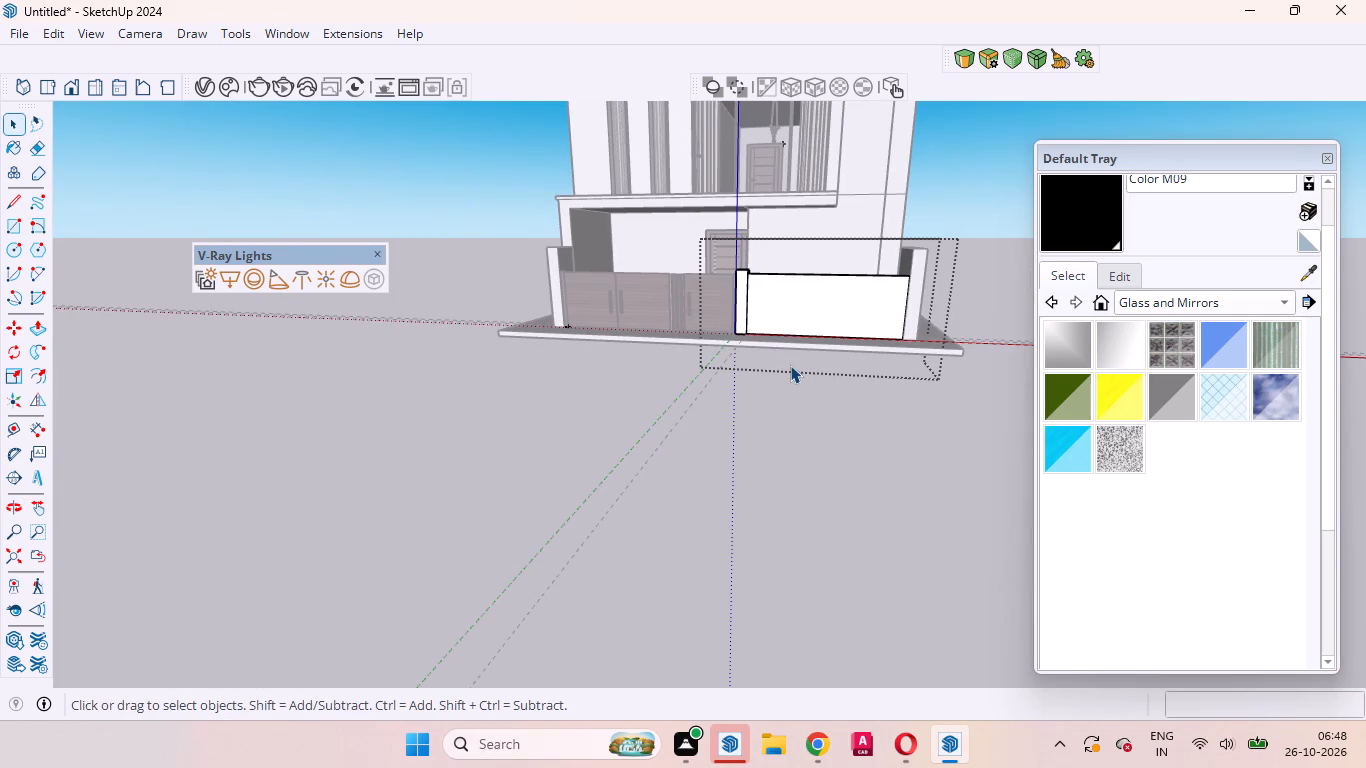
{"action": "left_click", "coordinate": [791, 366]}
{"action": "left_click", "coordinate": [846, 404]}
{"action": "left_click", "coordinate": [862, 410]}
{"action": "scroll", "coordinate": [760, 235], "scroll_direction": "up", "scroll_amount": 5}
{"action": "scroll", "coordinate": [787, 265], "scroll_direction": "down", "scroll_amount": 8}
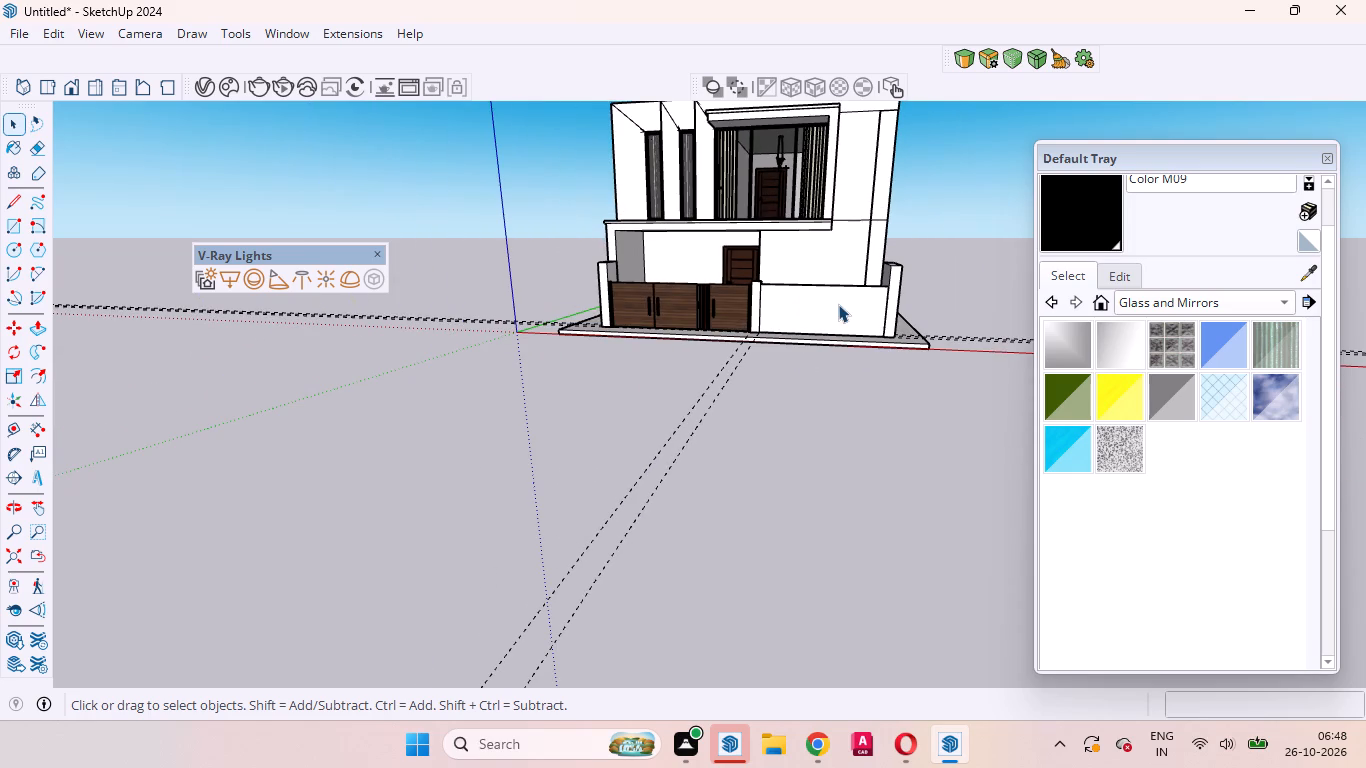
{"action": "scroll", "coordinate": [873, 325], "scroll_direction": "down", "scroll_amount": 3}
{"action": "scroll", "coordinate": [894, 330], "scroll_direction": "up", "scroll_amount": 3}
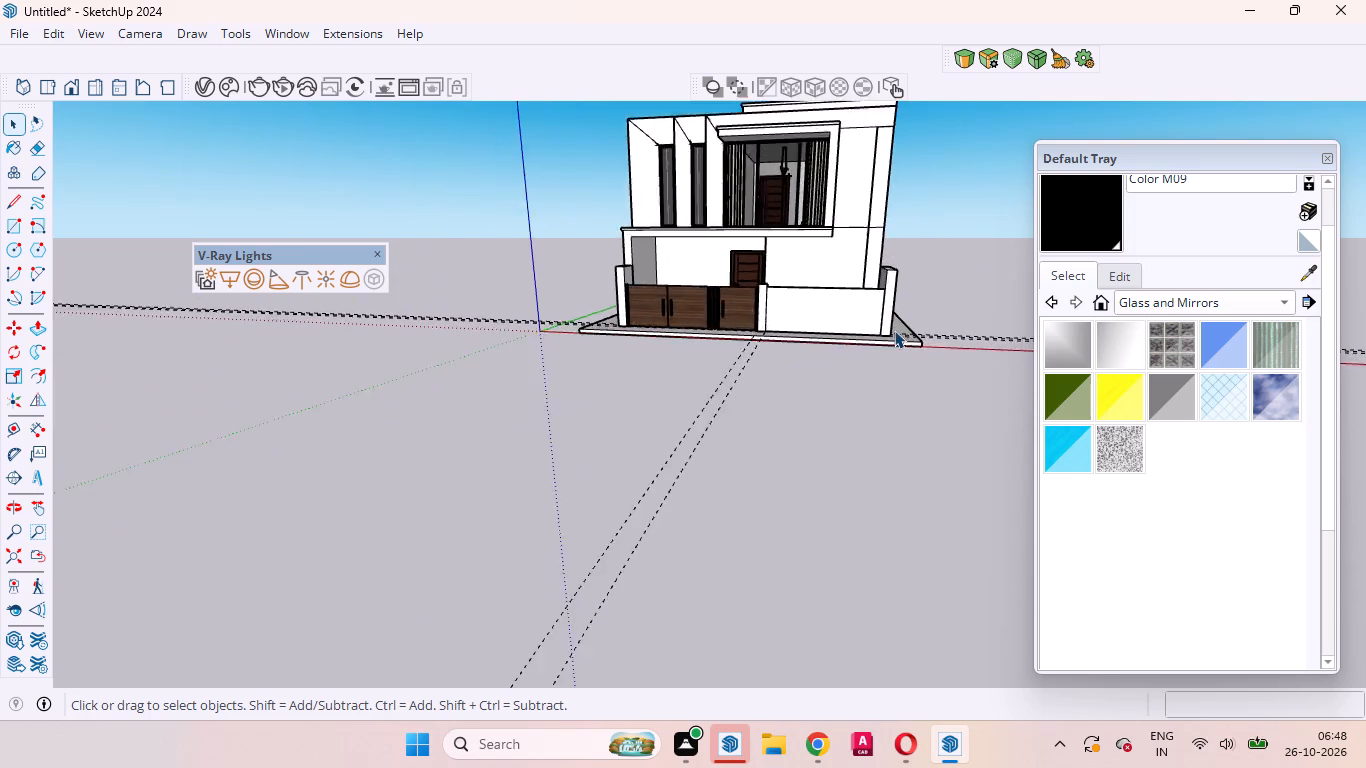
{"action": "scroll", "coordinate": [894, 330], "scroll_direction": "up", "scroll_amount": 16}
{"action": "middle_click_drag", "start_coordinate": [864, 298], "coordinate": [914, 339]}
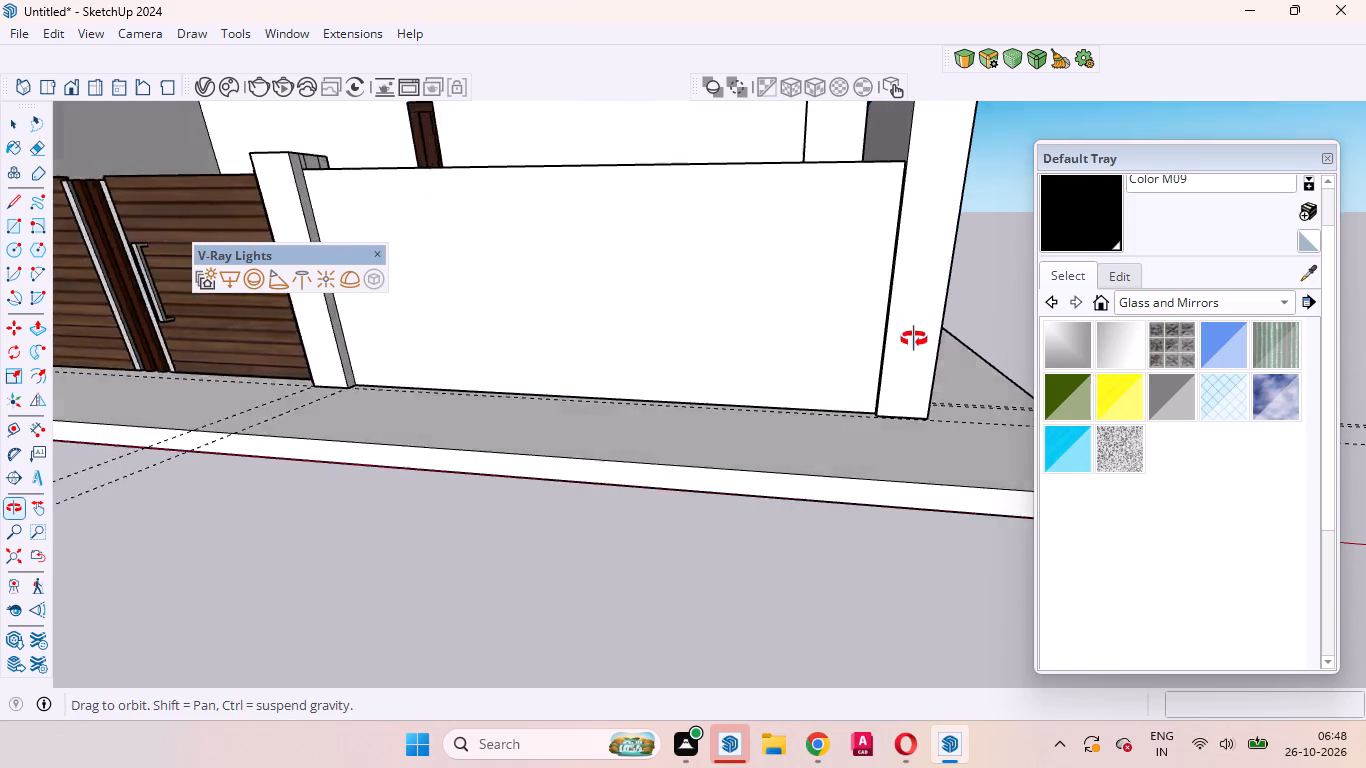
{"action": "middle_click_drag", "start_coordinate": [914, 339], "coordinate": [909, 403]}
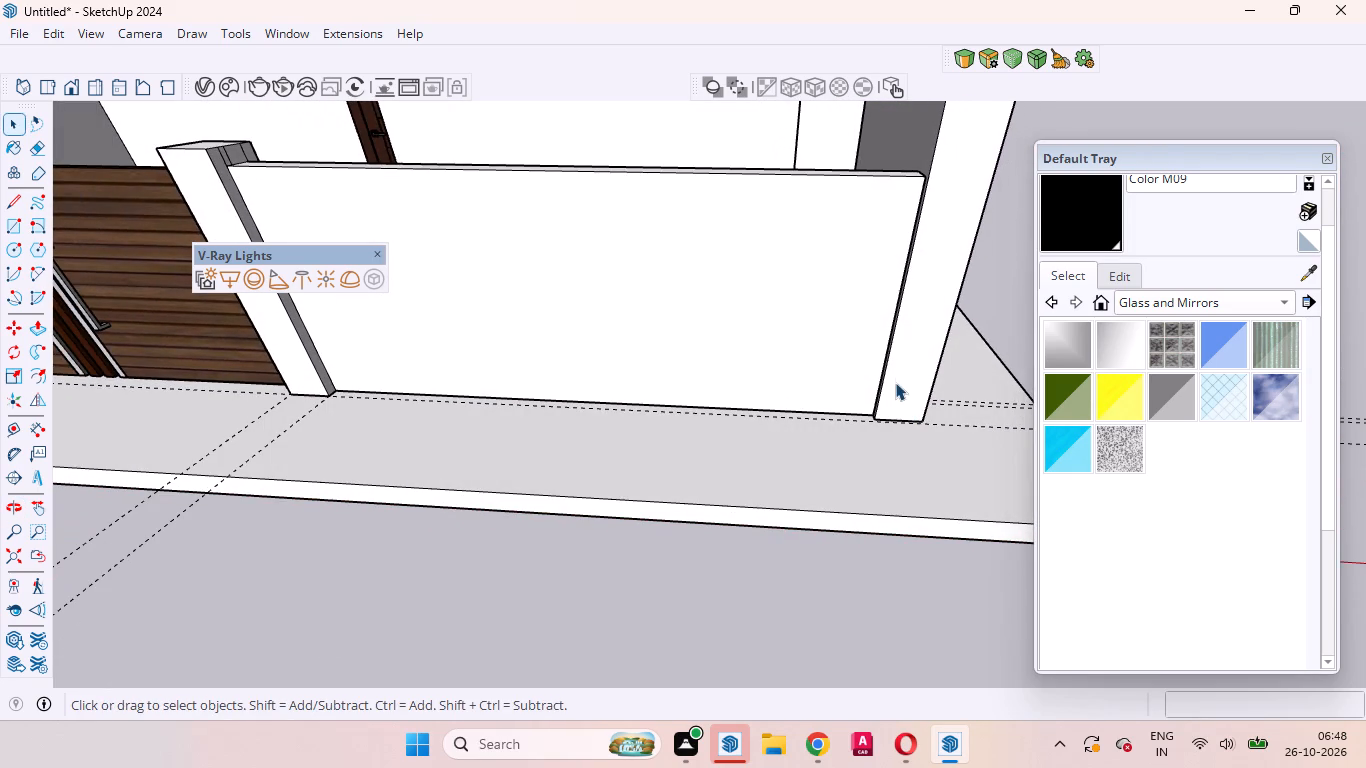
{"action": "scroll", "coordinate": [879, 357], "scroll_direction": "down", "scroll_amount": 4}
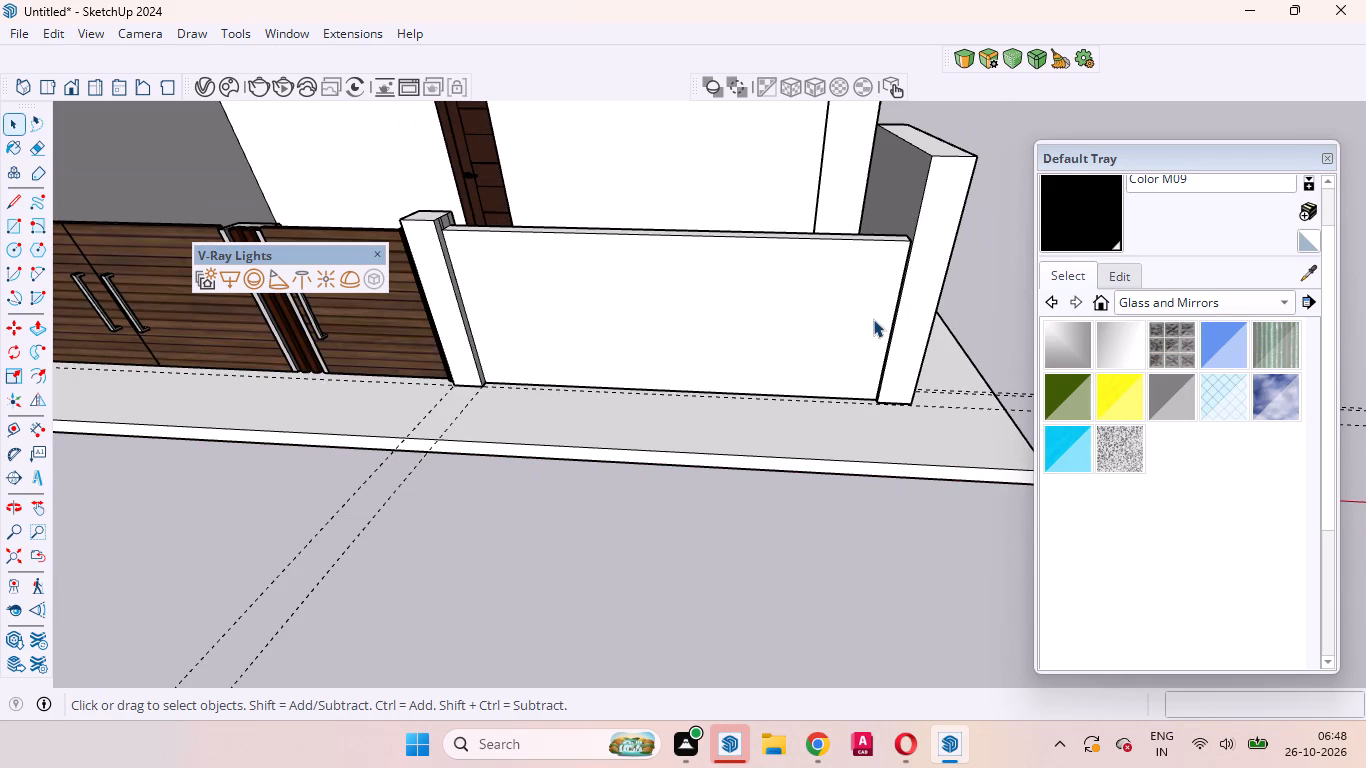
Reopen the wall group and draw a full-height rectangle about 3' 5" wide on the wall's front face, at the side-wall end.
{"action": "scroll", "coordinate": [873, 319], "scroll_direction": "up", "scroll_amount": 3}
{"action": "double_click", "coordinate": [800, 308]}
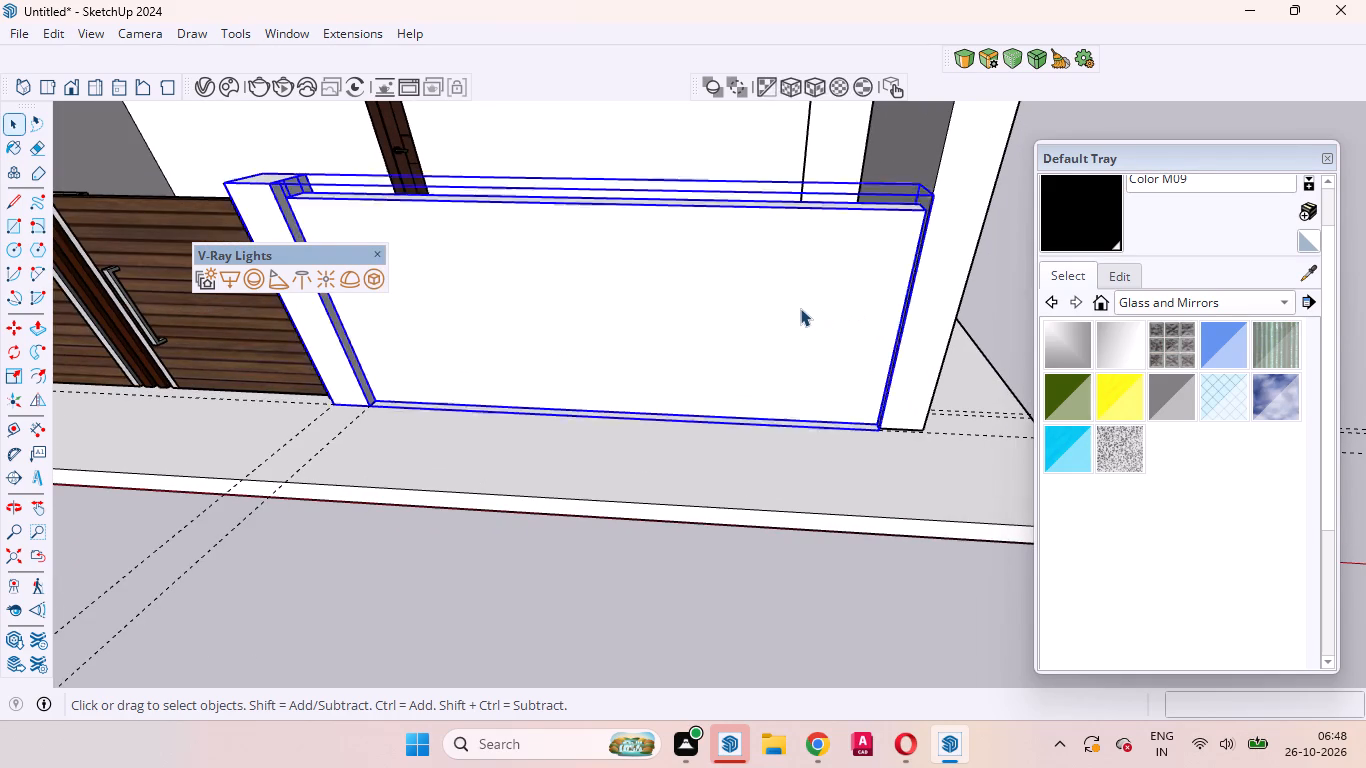
{"action": "left_click", "coordinate": [800, 308]}
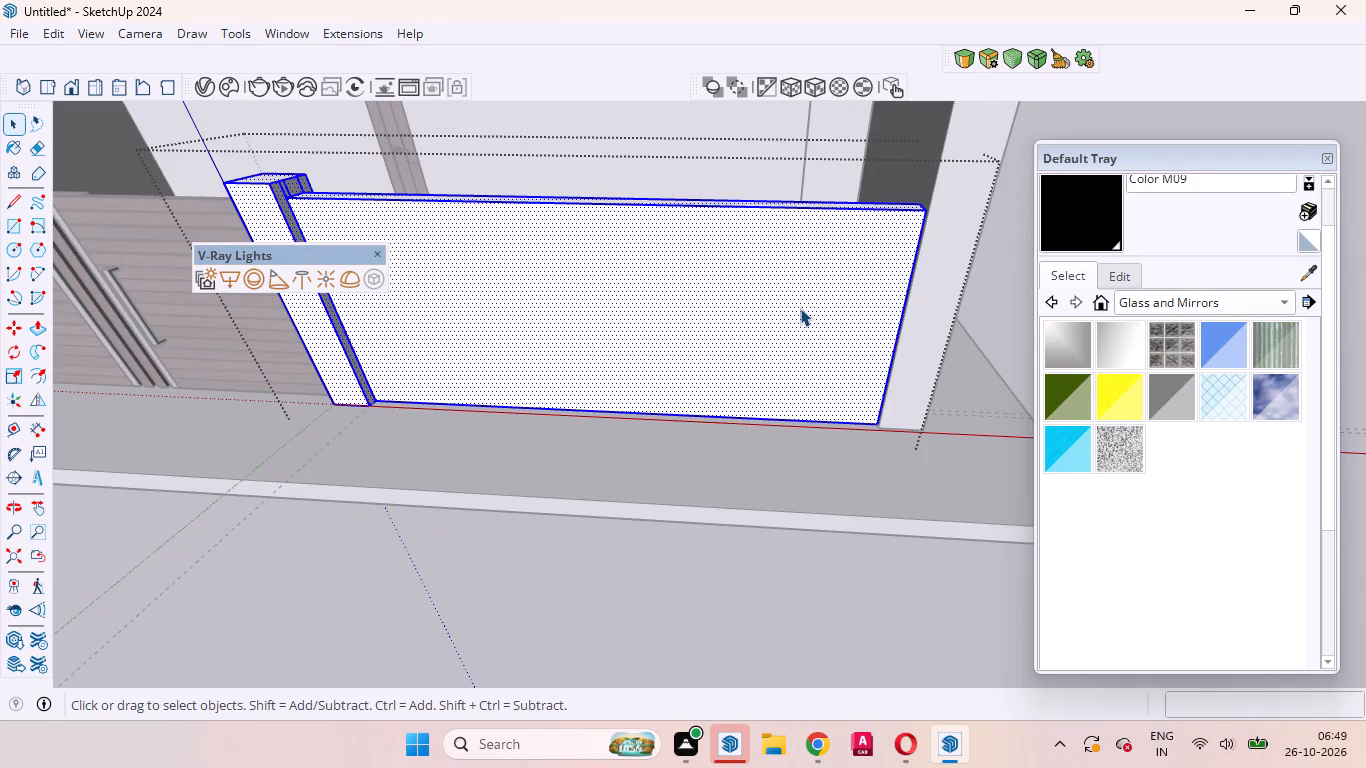
{"action": "key", "text": "r"}
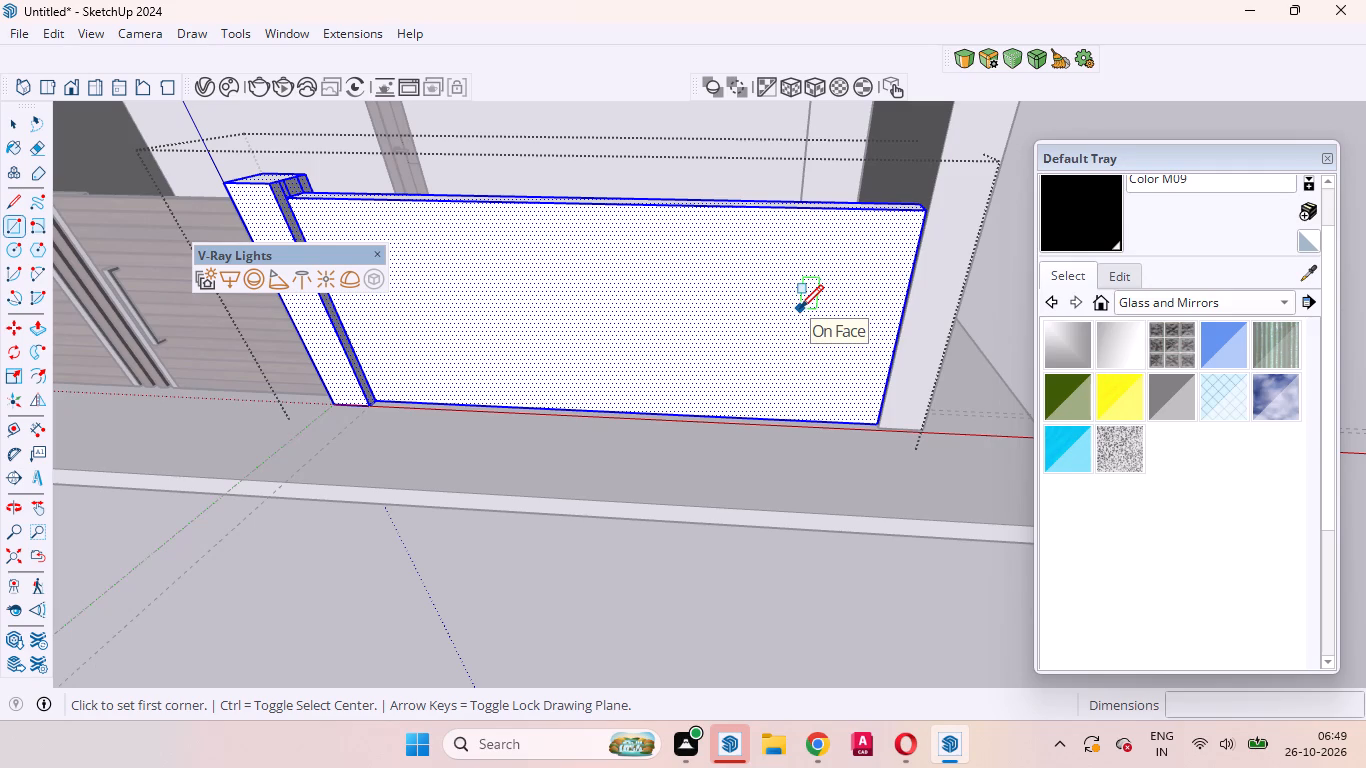
{"action": "scroll", "coordinate": [926, 210], "scroll_direction": "up", "scroll_amount": 3}
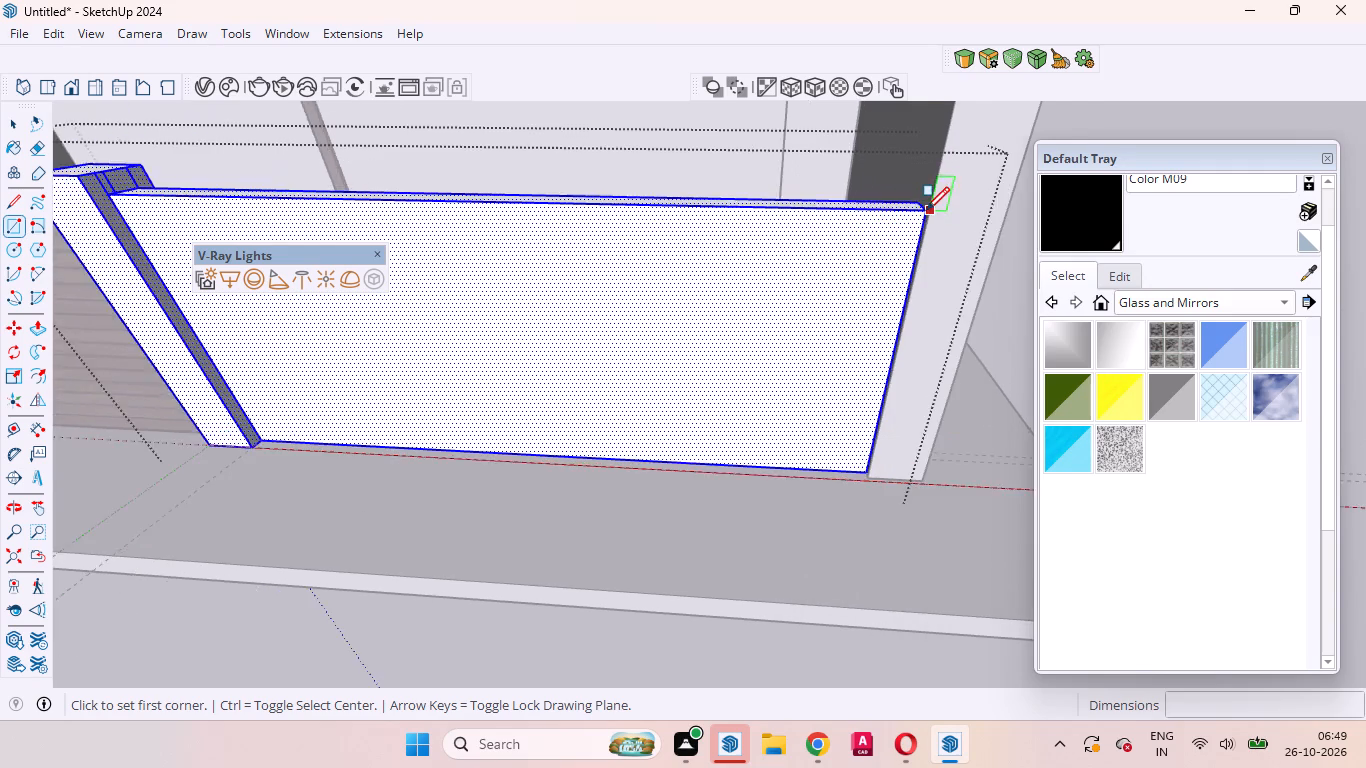
{"action": "scroll", "coordinate": [926, 210], "scroll_direction": "up", "scroll_amount": 4}
{"action": "left_click", "coordinate": [923, 209]}
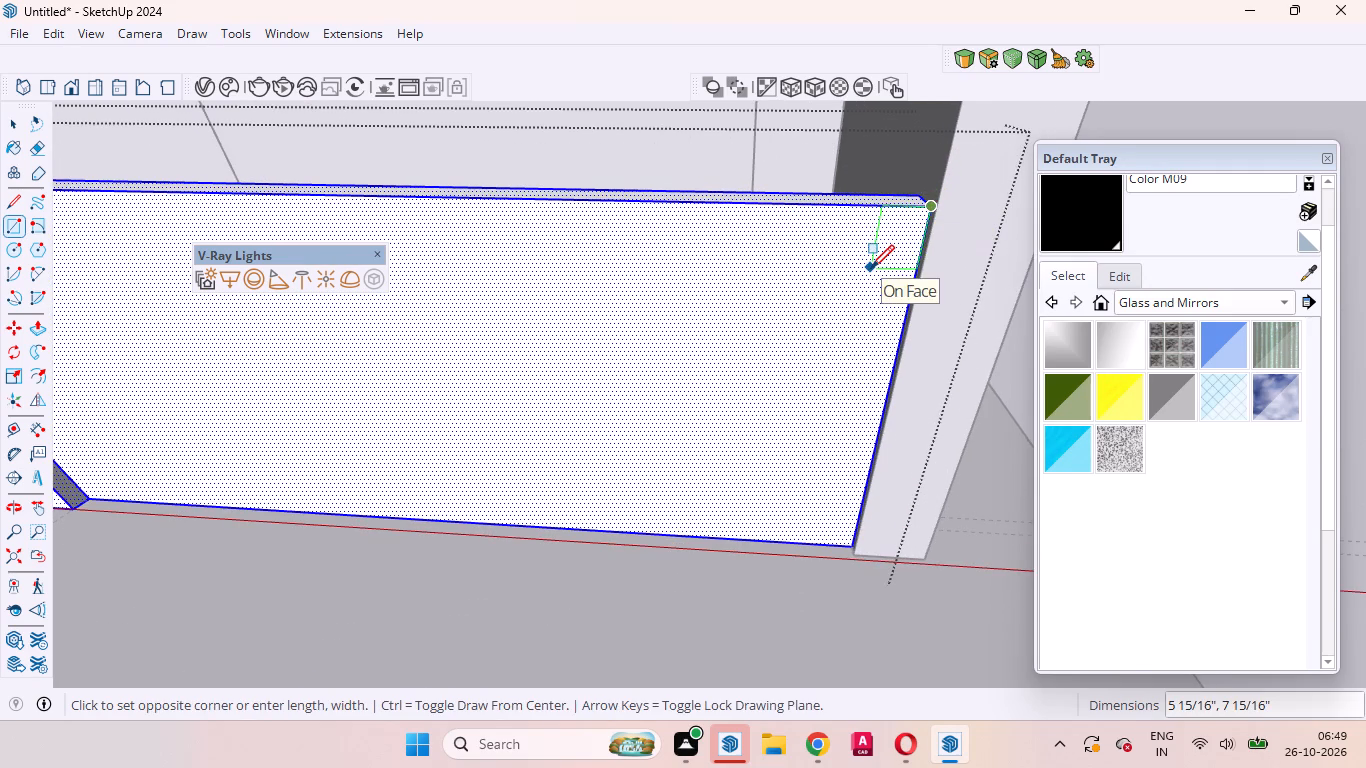
{"action": "scroll", "coordinate": [871, 268], "scroll_direction": "down", "scroll_amount": 9}
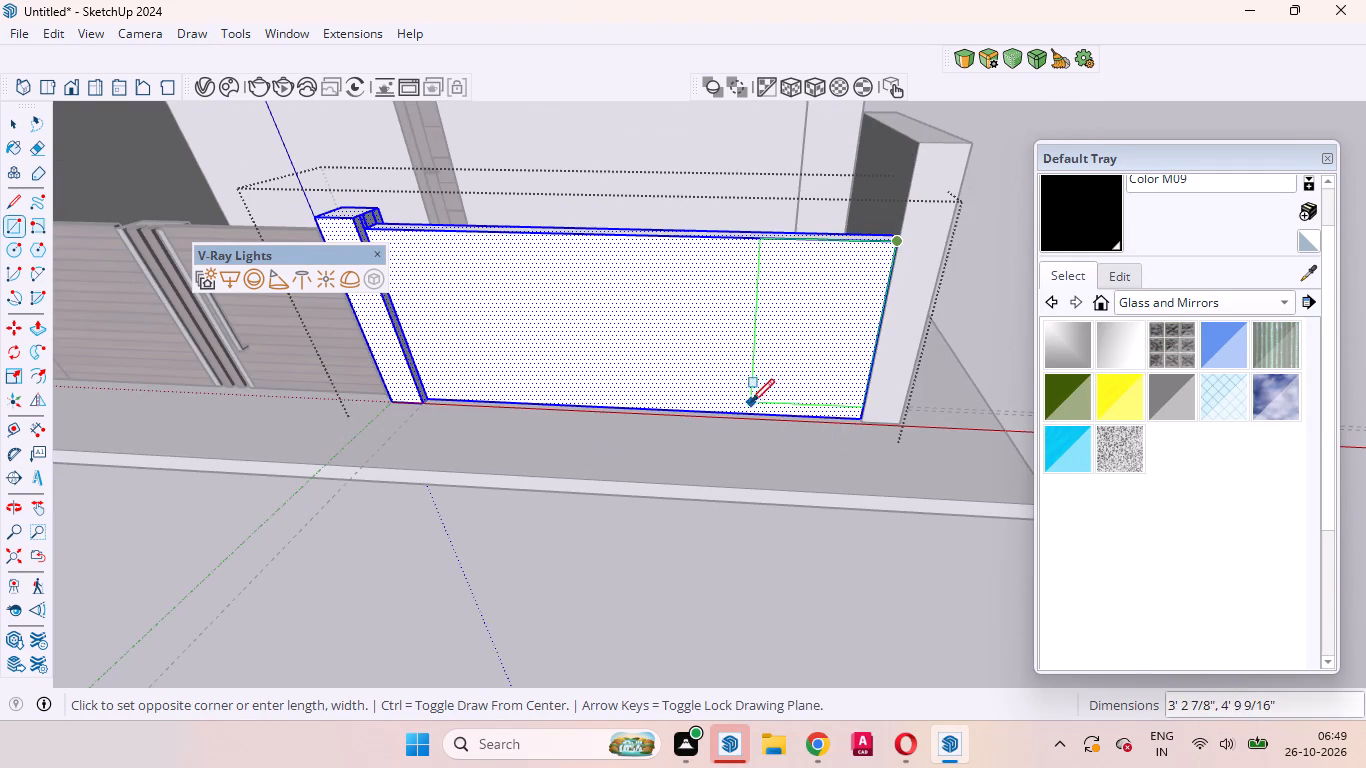
{"action": "scroll", "coordinate": [748, 406], "scroll_direction": "up", "scroll_amount": 10}
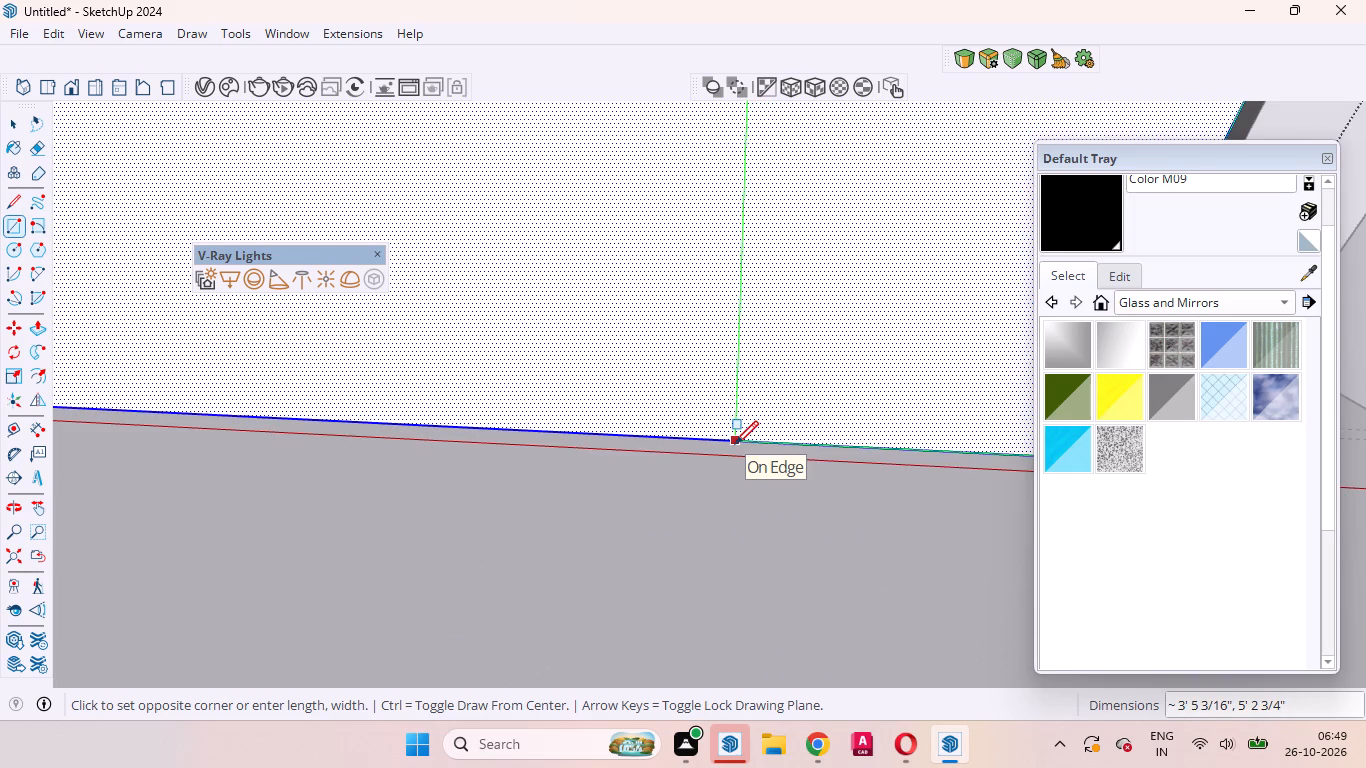
{"action": "left_click", "coordinate": [735, 444]}
{"action": "scroll", "coordinate": [833, 343], "scroll_direction": "down", "scroll_amount": 14}
{"action": "scroll", "coordinate": [860, 335], "scroll_direction": "up", "scroll_amount": 1}
{"action": "scroll", "coordinate": [860, 335], "scroll_direction": "down", "scroll_amount": 2}
{"action": "scroll", "coordinate": [851, 328], "scroll_direction": "up", "scroll_amount": 1}
{"action": "middle_click_drag", "start_coordinate": [843, 322], "coordinate": [821, 289]}
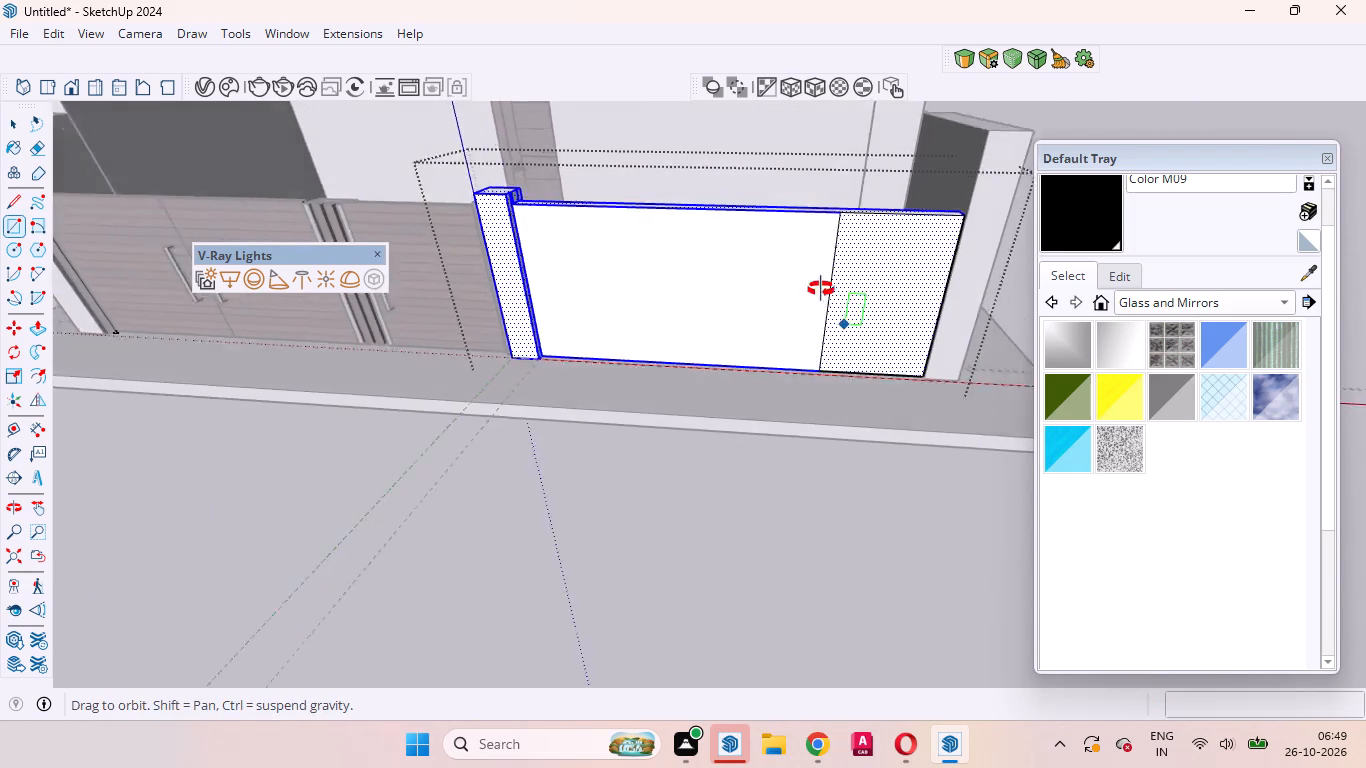
{"action": "middle_click_drag", "start_coordinate": [821, 289], "coordinate": [830, 238]}
{"action": "key", "text": "space"}
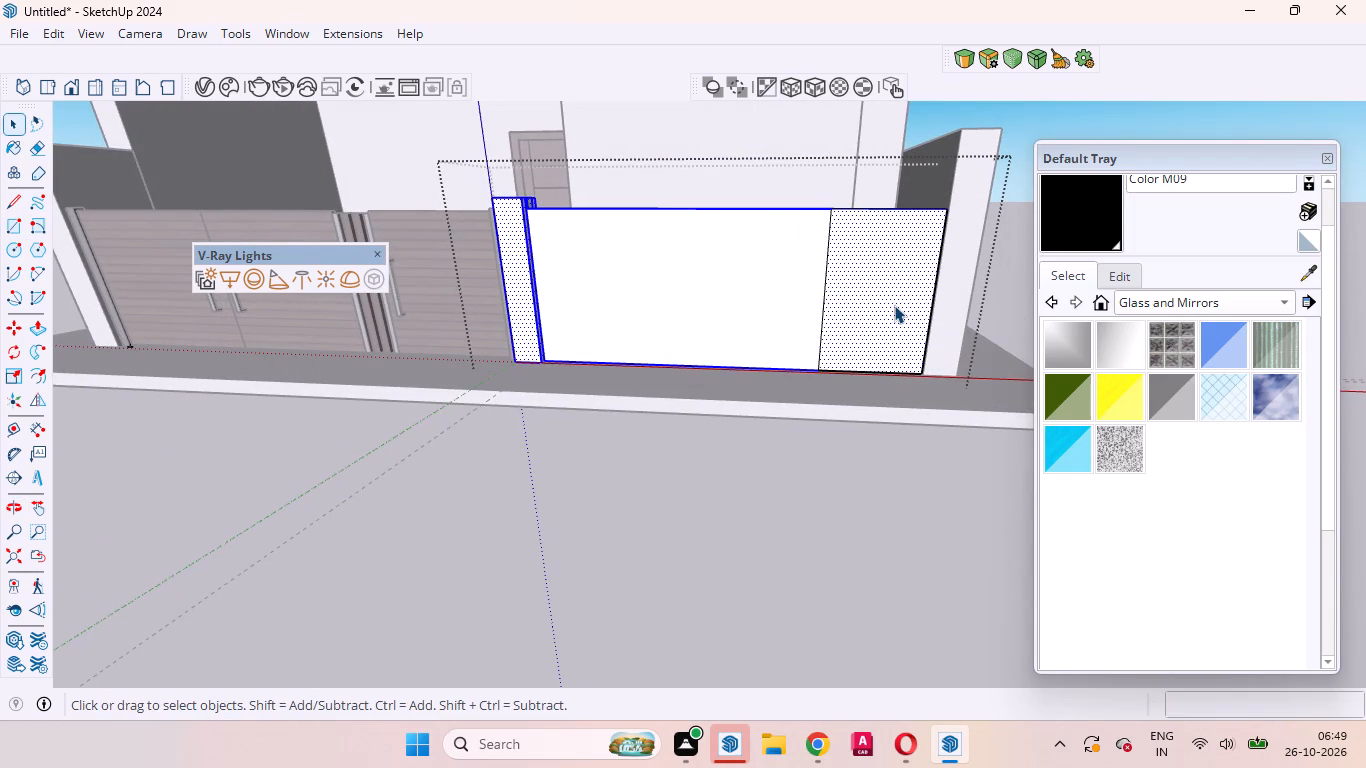
Select the rectangle at the side-wall end of the boundary wall and open the 1001bit vertical louvres settings for it.
{"action": "left_click", "coordinate": [894, 305]}
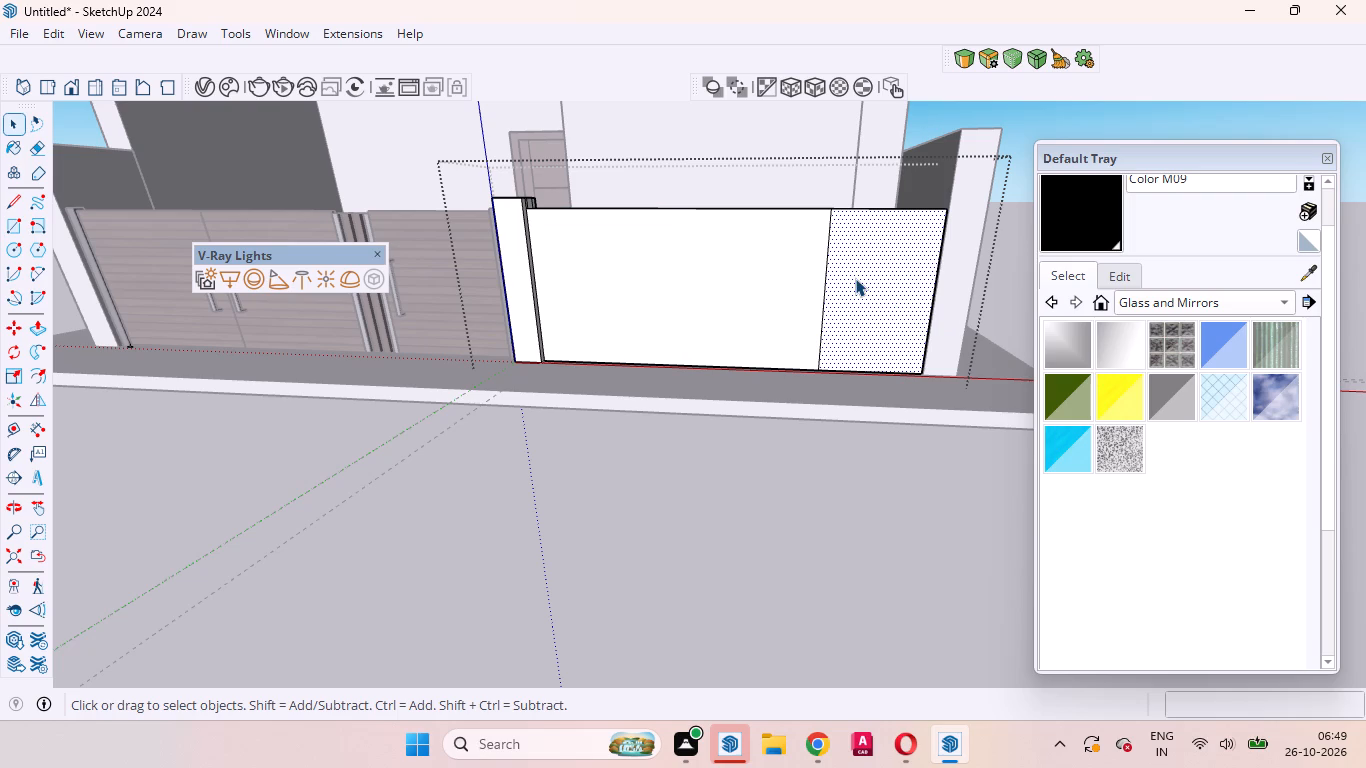
{"action": "left_click", "coordinate": [595, 60]}
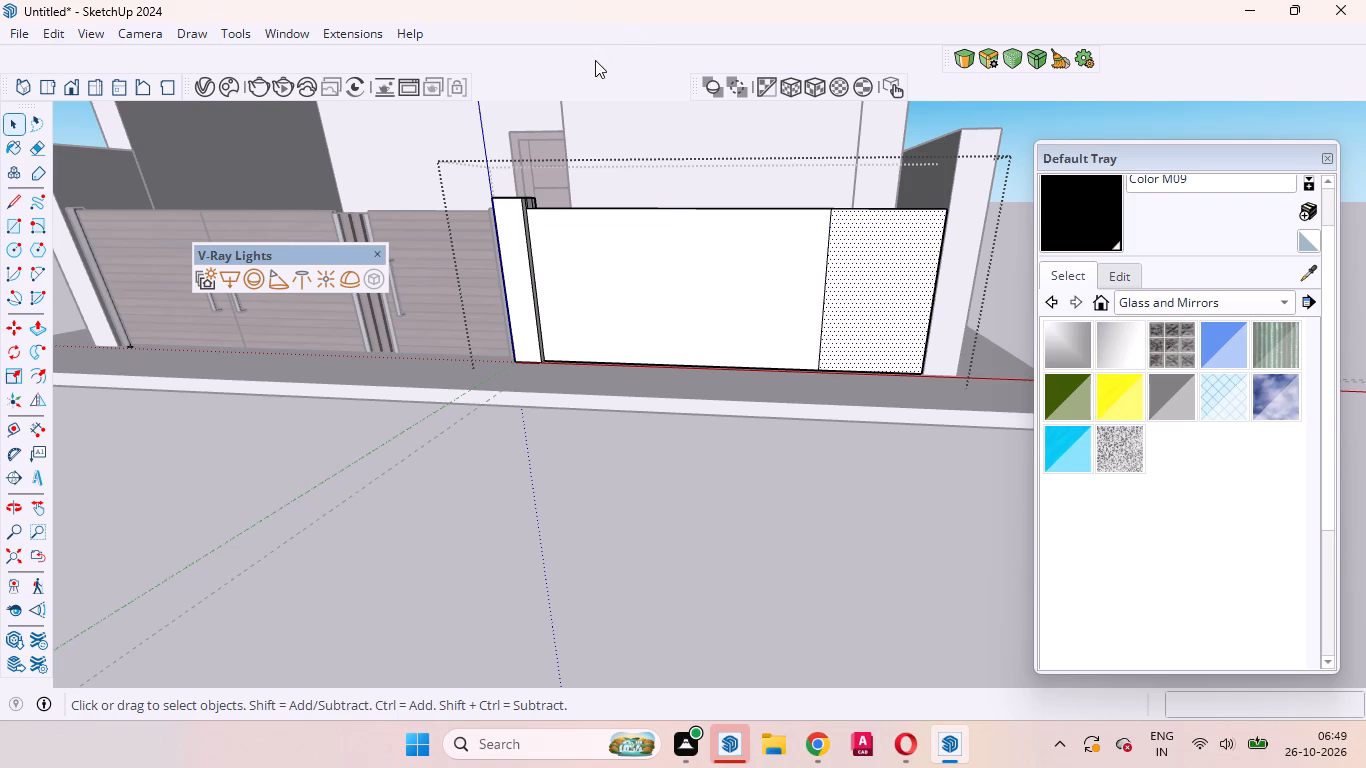
{"action": "left_click", "coordinate": [592, 66]}
{"action": "left_click", "coordinate": [587, 35]}
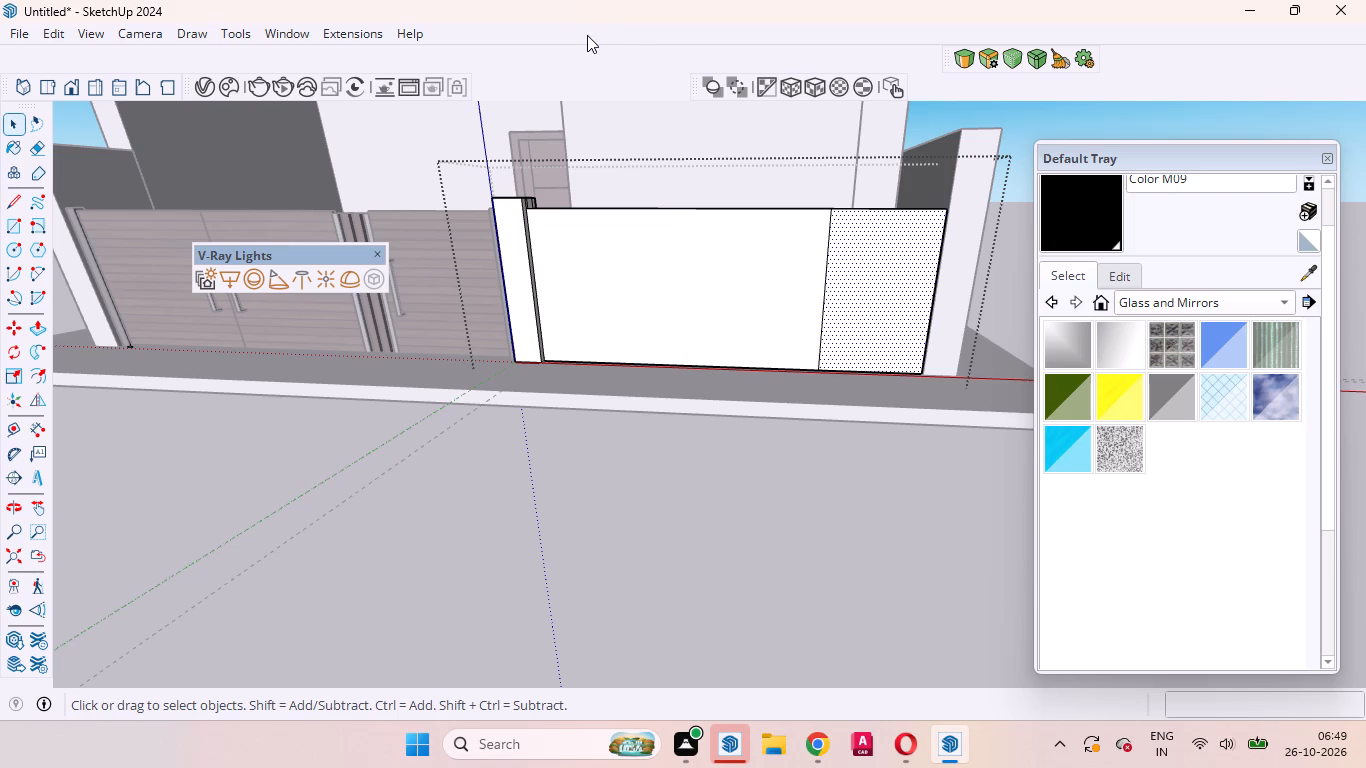
{"action": "right_click", "coordinate": [599, 28]}
{"action": "left_click", "coordinate": [639, 20]}
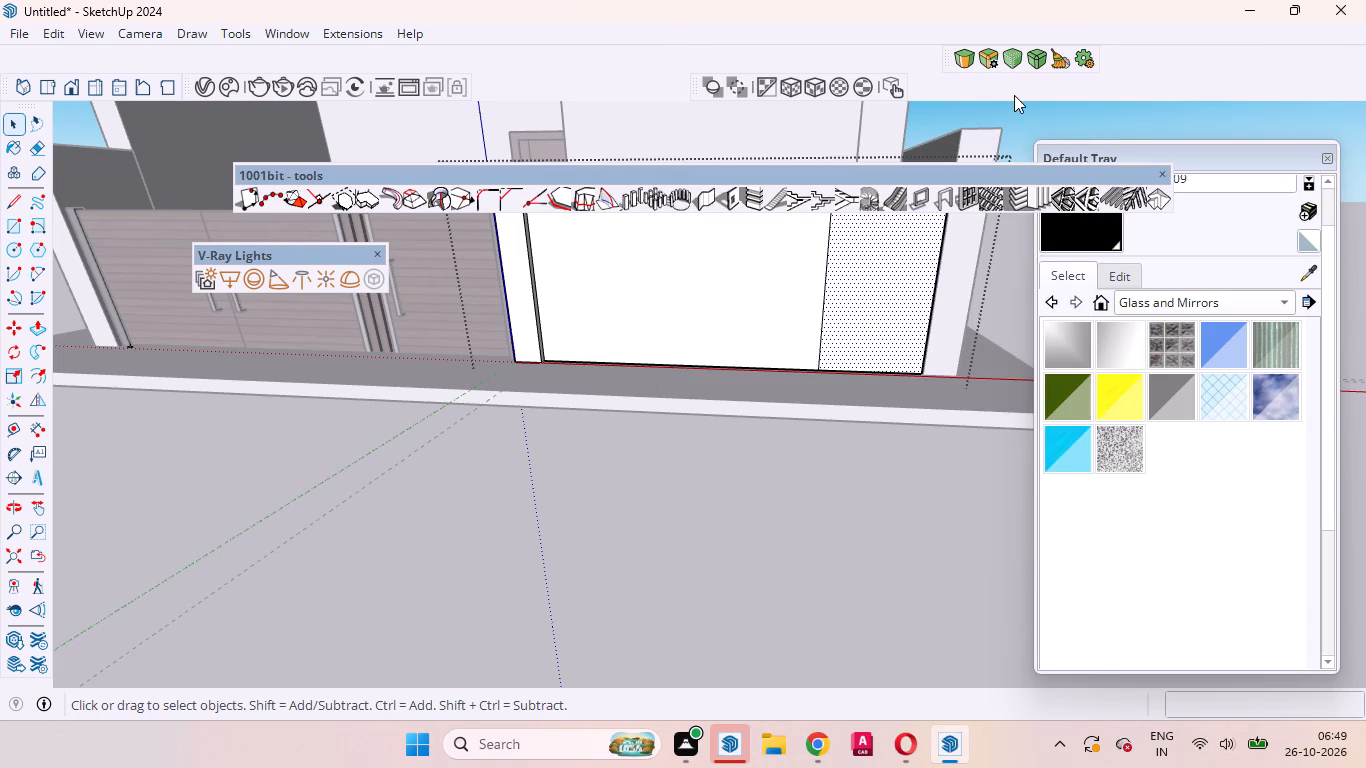
{"action": "left_click", "coordinate": [1039, 204]}
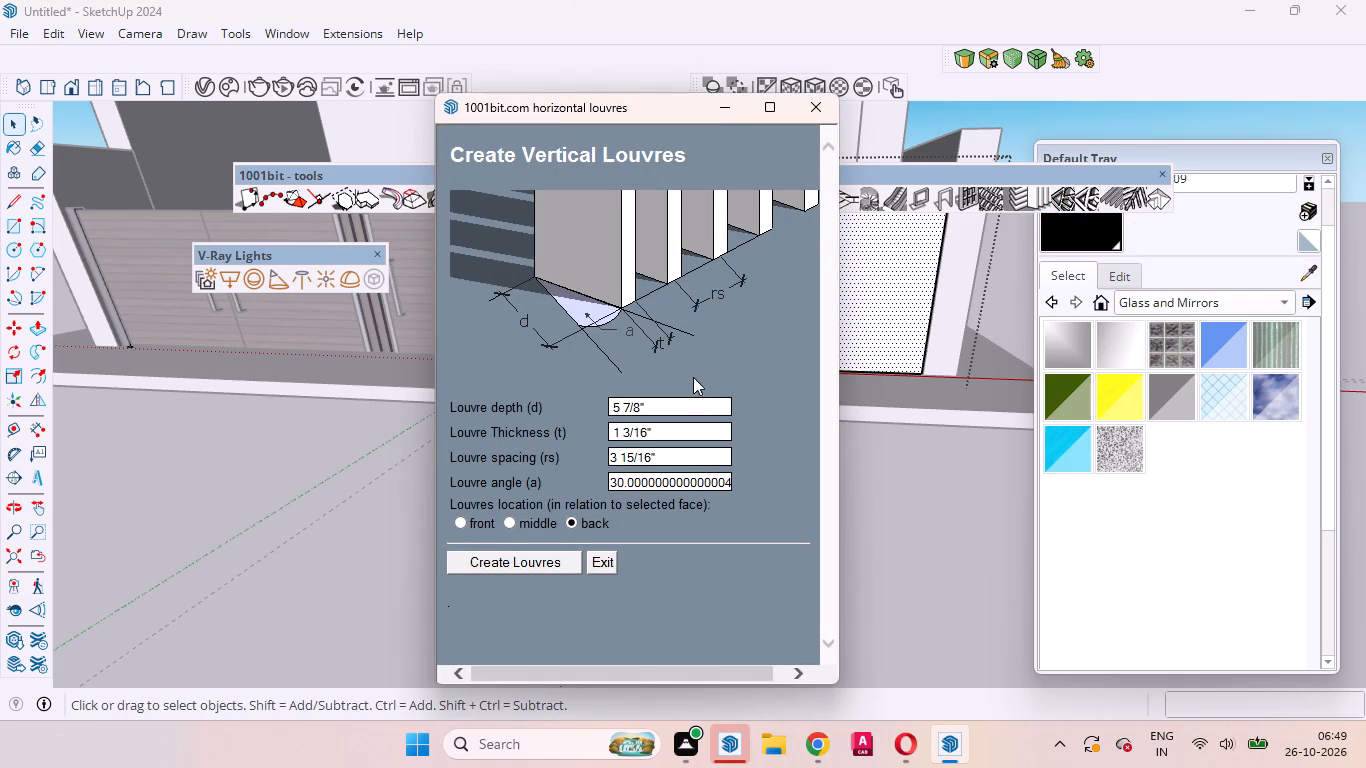
Create vertical louvres on the selected face with depth 2, thickness 1.2, spacing 2 and angle 0, located at the front.
{"action": "left_click", "coordinate": [650, 400]}
{"action": "key", "text": "BackSpace"}
{"action": "key", "text": "2"}
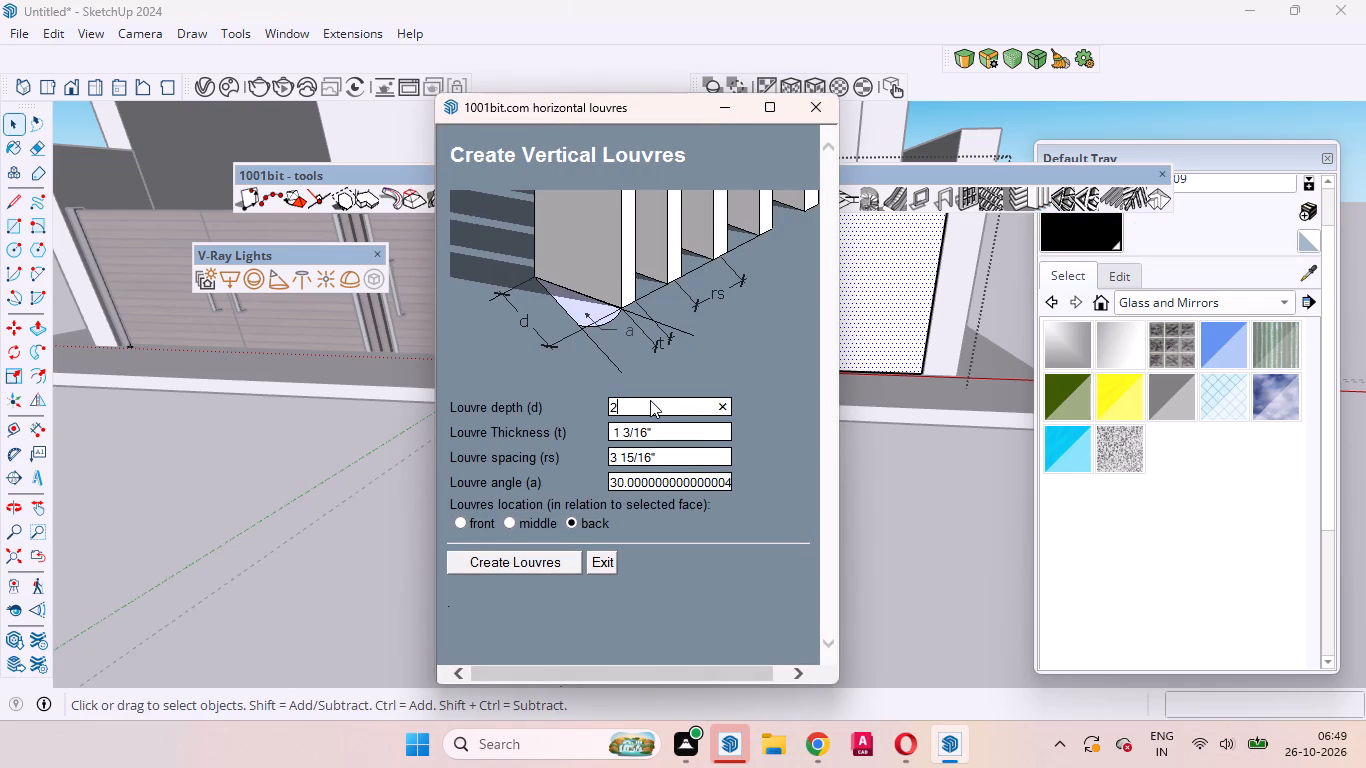
{"action": "left_click", "coordinate": [663, 435]}
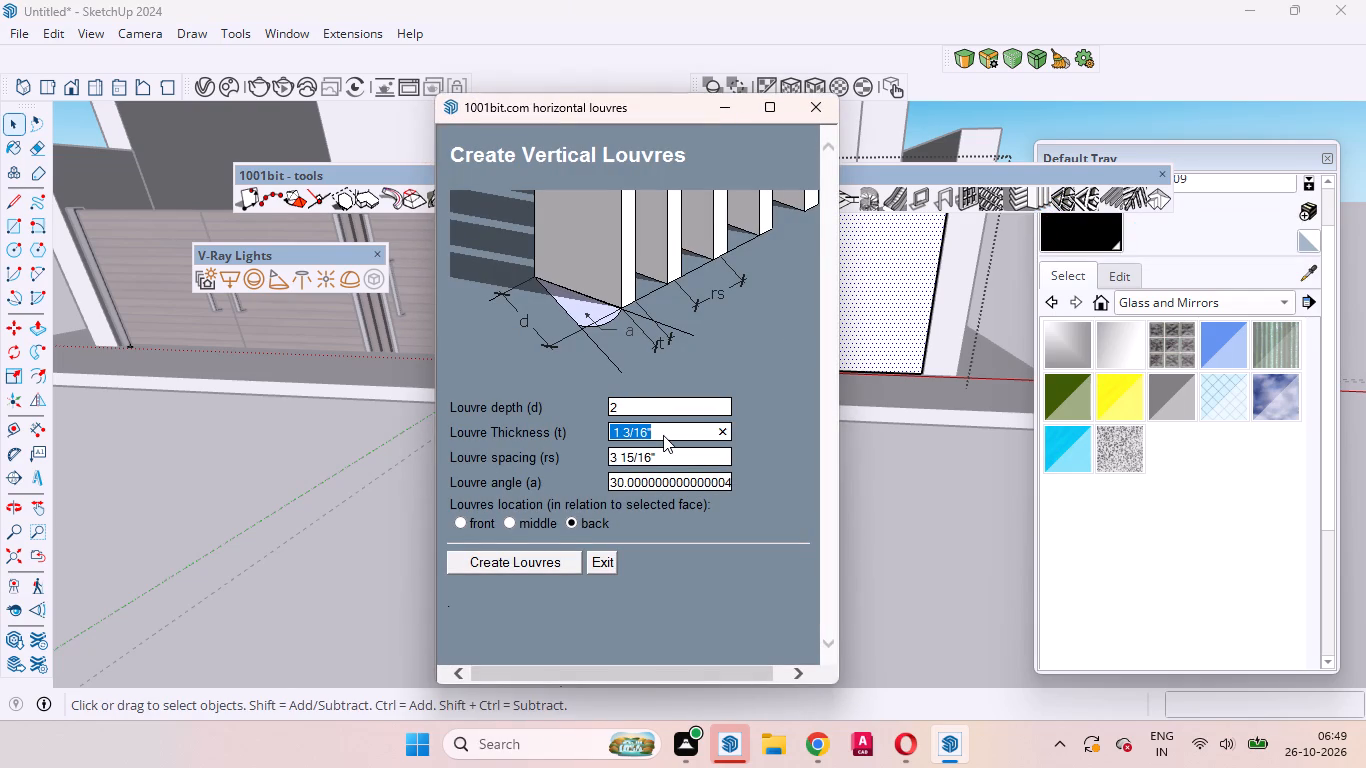
{"action": "key", "text": "BackSpace"}
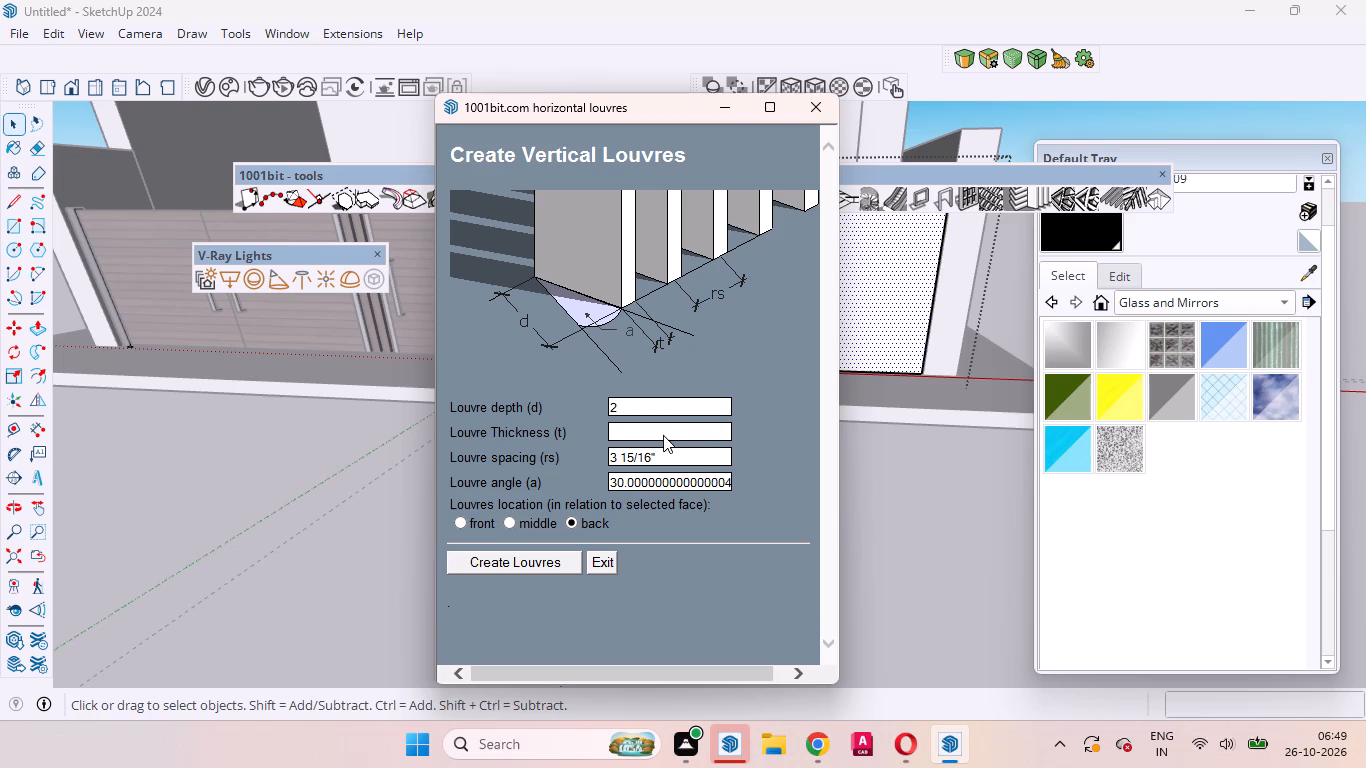
{"action": "key", "text": "1"}
{"action": "key", "text": "slash"}
{"action": "key", "text": "BackSpace"}
{"action": "key", "text": "period"}
{"action": "key", "text": "2"}
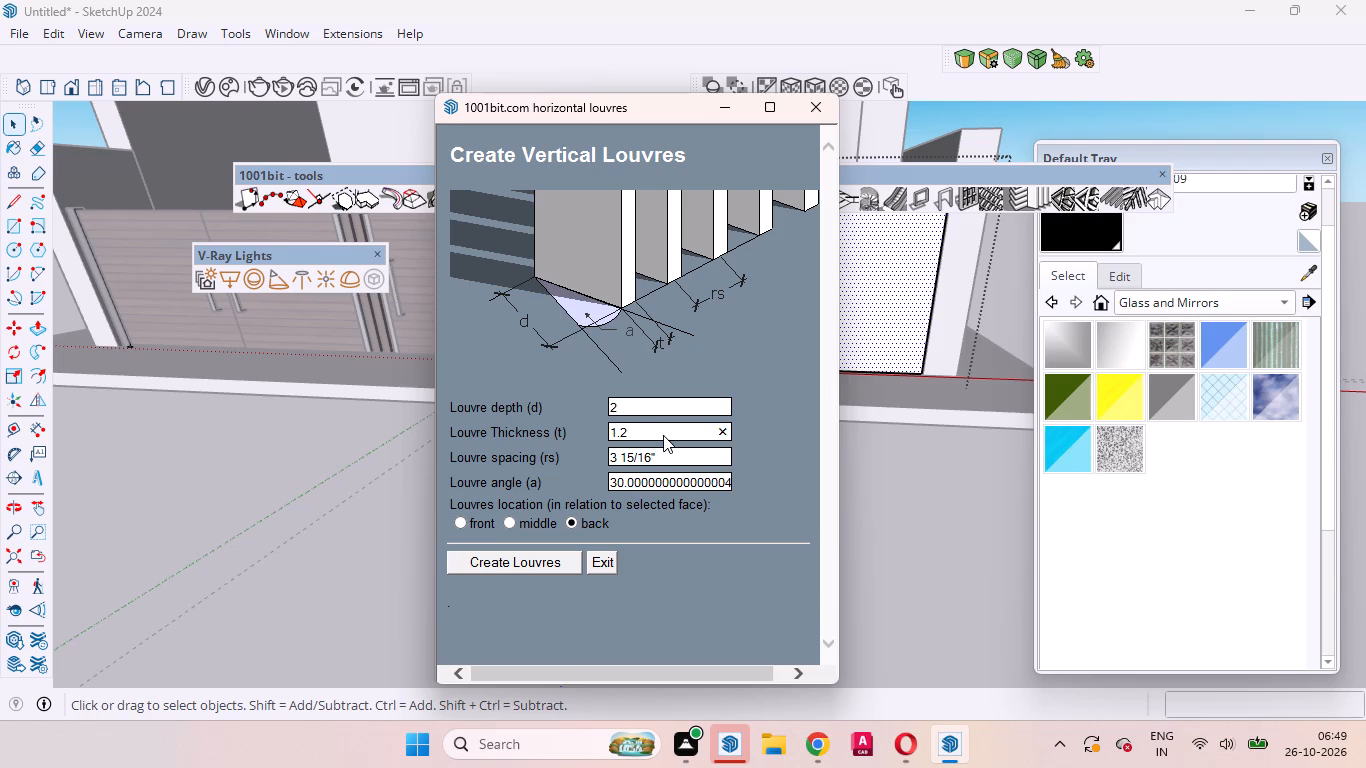
{"action": "left_click", "coordinate": [664, 451]}
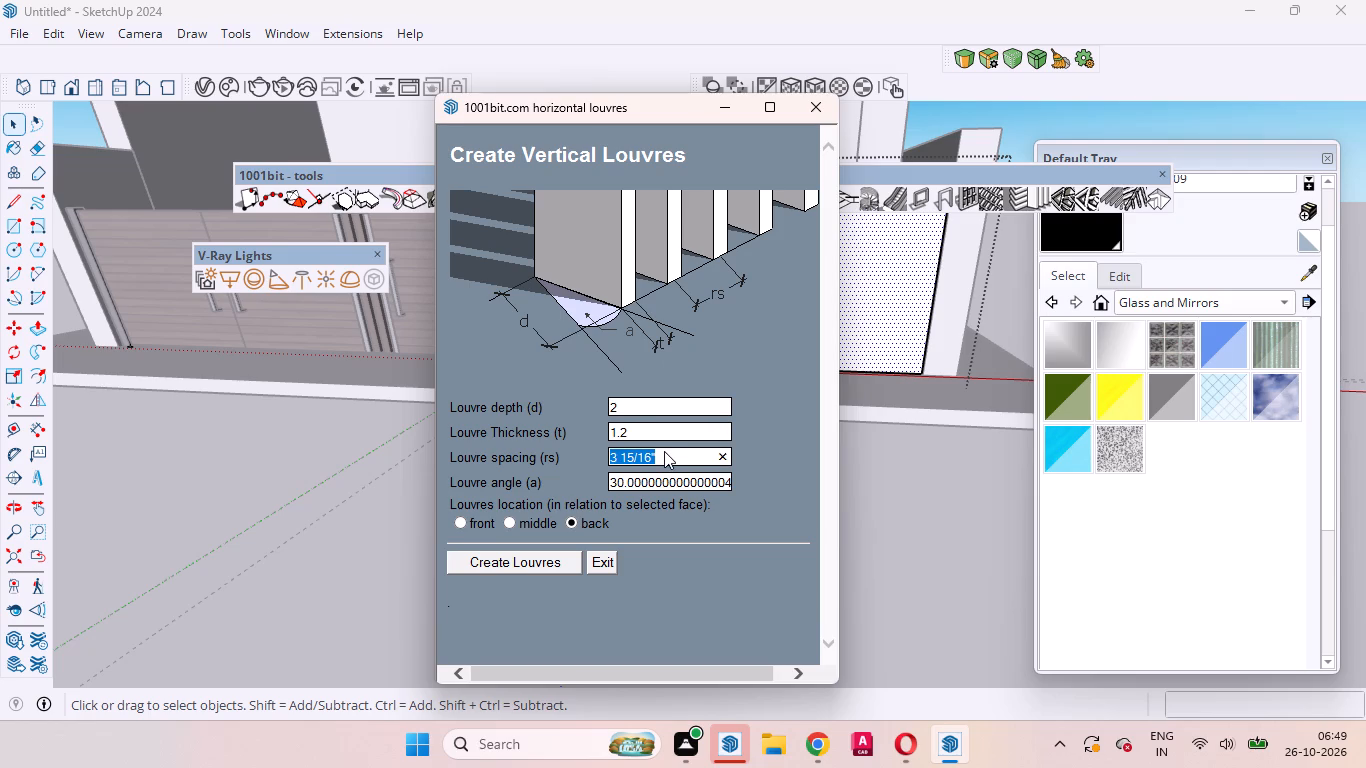
{"action": "key", "text": "BackSpace"}
{"action": "key", "text": "2"}
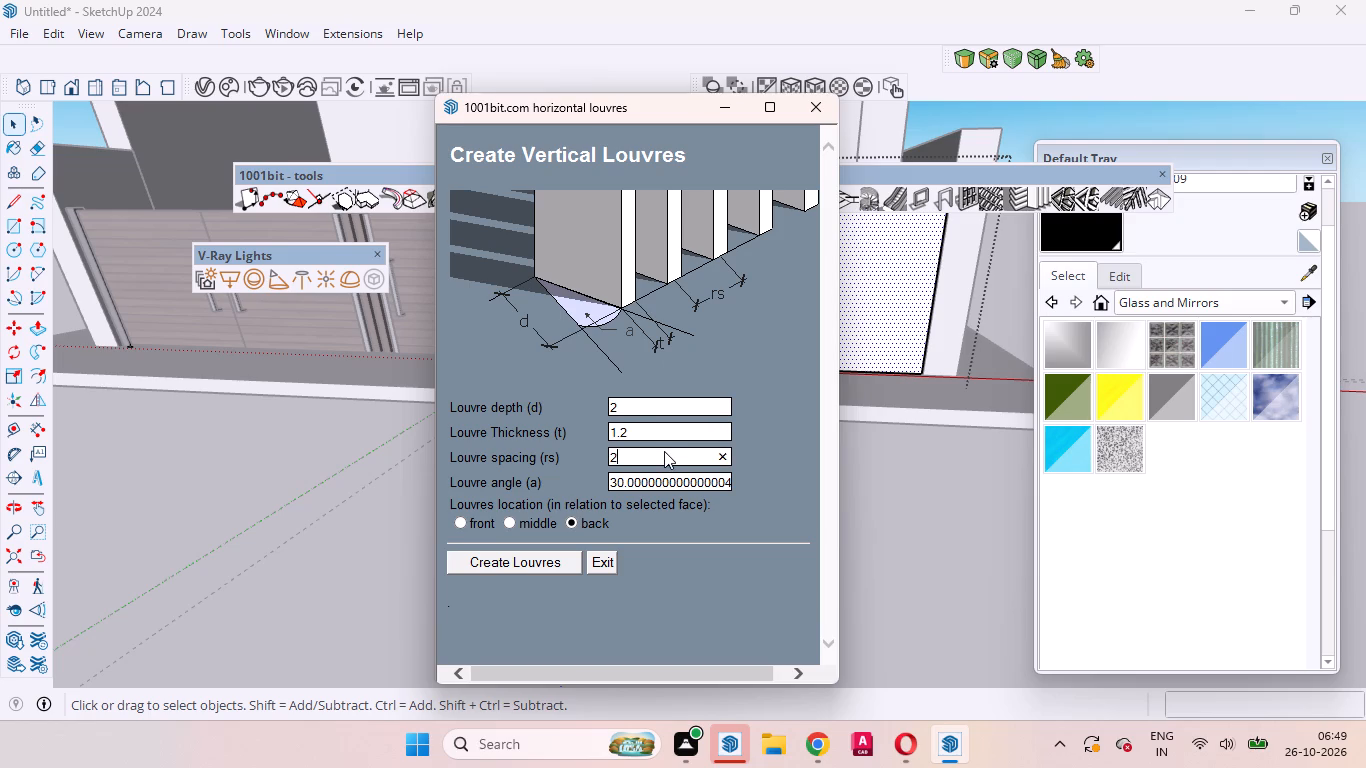
{"action": "left_click", "coordinate": [714, 479]}
{"action": "key", "text": "BackSpace"}
{"action": "key", "text": "0"}
{"action": "left_click", "coordinate": [460, 517]}
{"action": "left_click", "coordinate": [509, 564]}
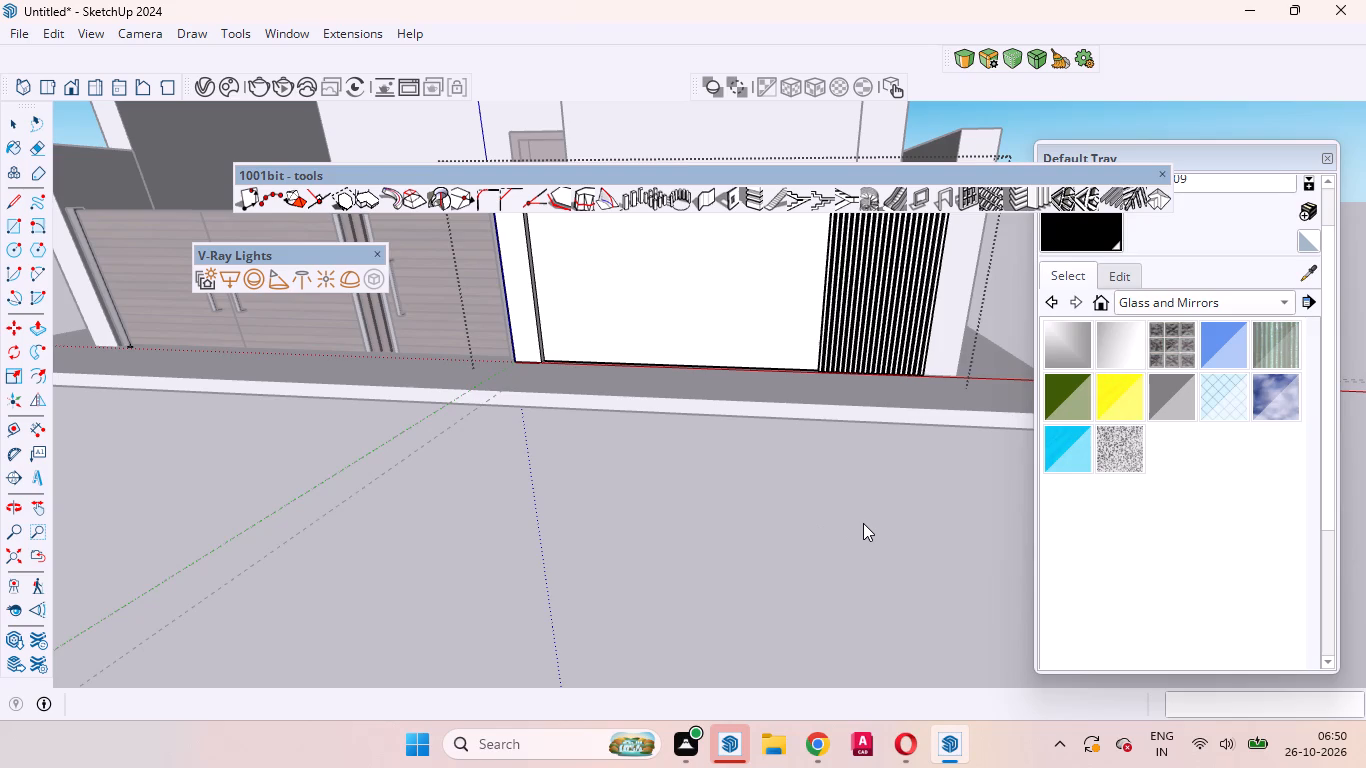
Examine the louvre panel on the boundary wall up close and against the whole frontage.
{"action": "scroll", "coordinate": [863, 523], "scroll_direction": "down", "scroll_amount": 4}
{"action": "scroll", "coordinate": [847, 216], "scroll_direction": "up", "scroll_amount": 7}
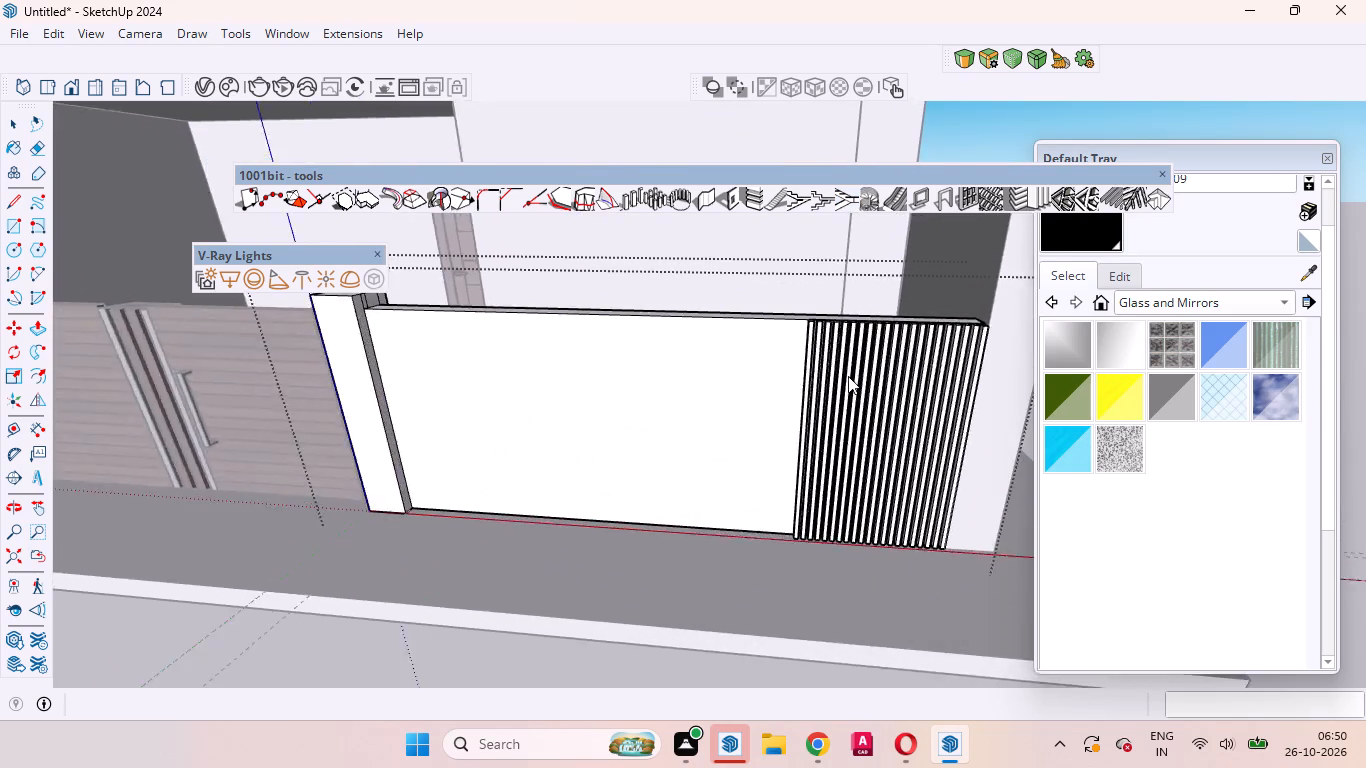
{"action": "scroll", "coordinate": [848, 376], "scroll_direction": "up", "scroll_amount": 12}
{"action": "scroll", "coordinate": [825, 350], "scroll_direction": "down", "scroll_amount": 14}
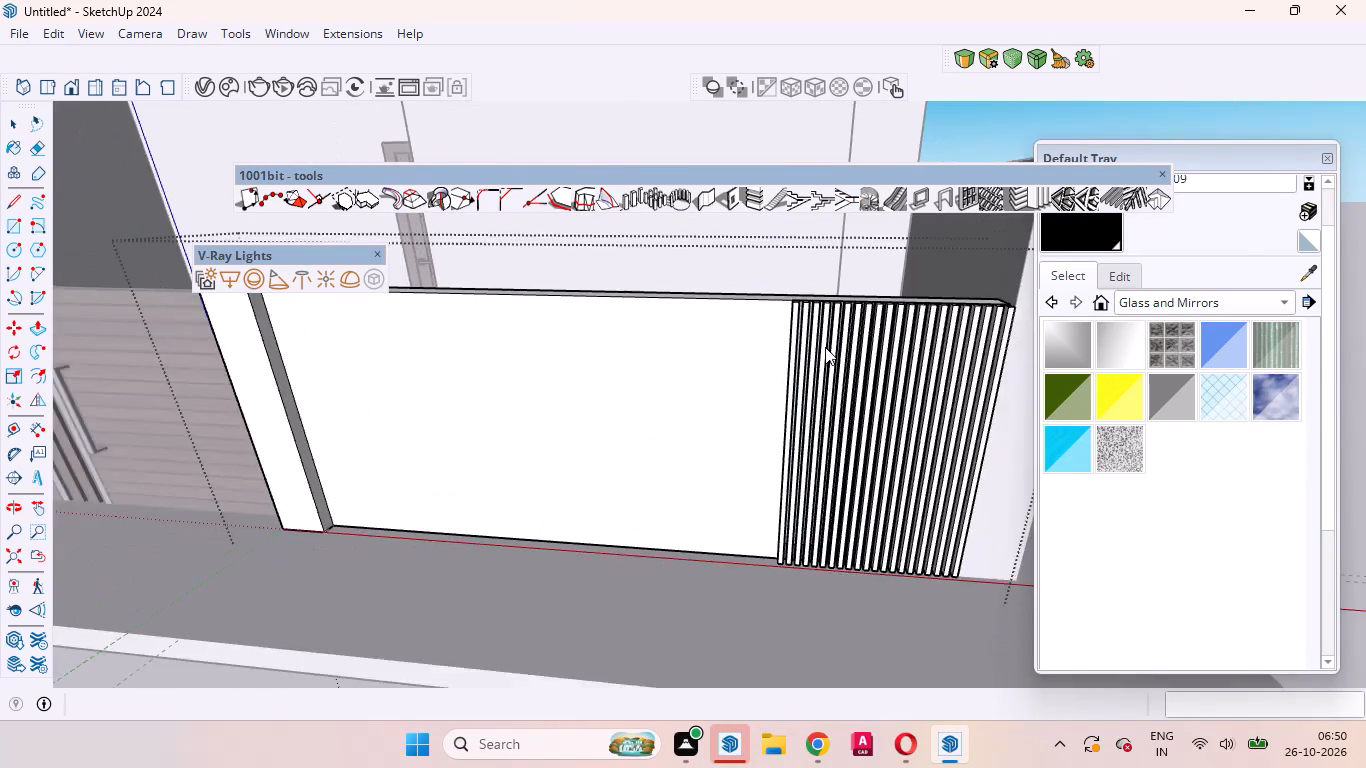
{"action": "scroll", "coordinate": [825, 347], "scroll_direction": "down", "scroll_amount": 13}
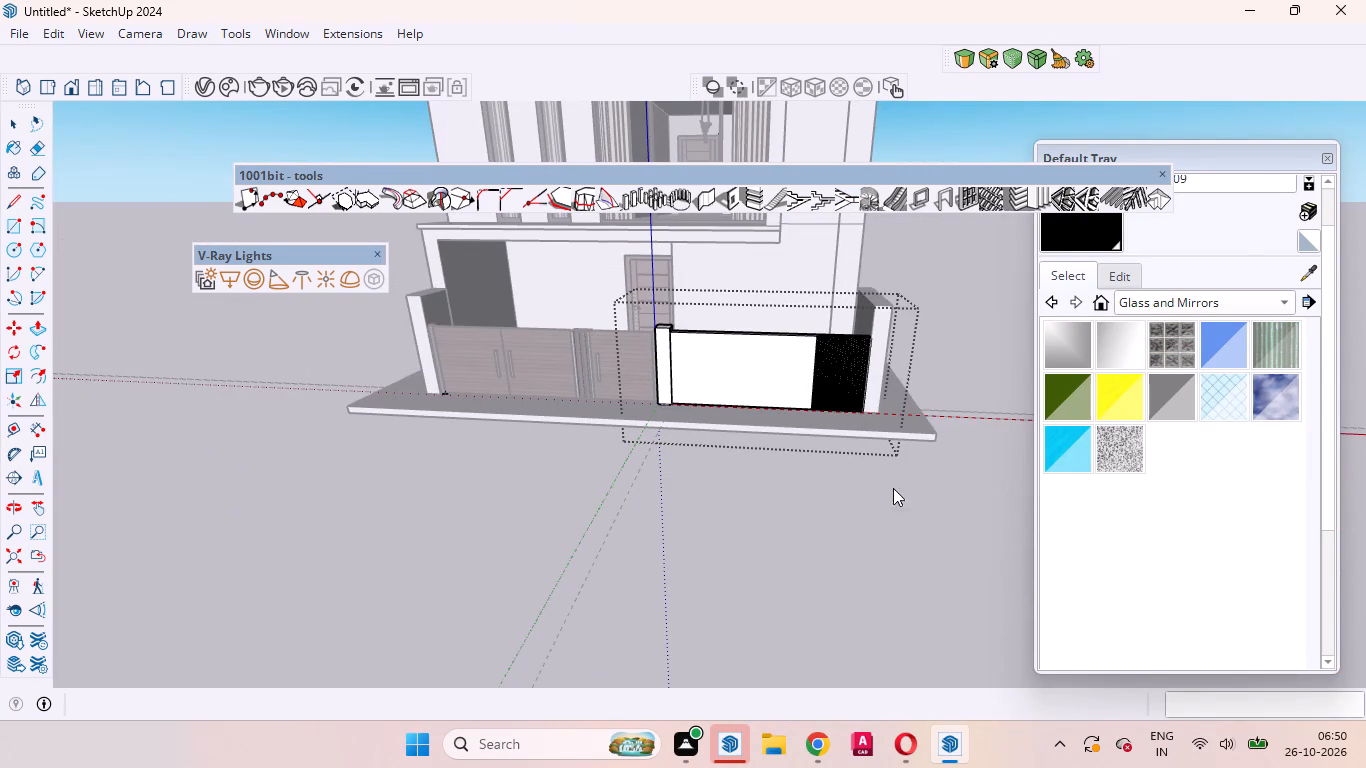
{"action": "left_click", "coordinate": [910, 512]}
{"action": "scroll", "coordinate": [857, 432], "scroll_direction": "up", "scroll_amount": 6}
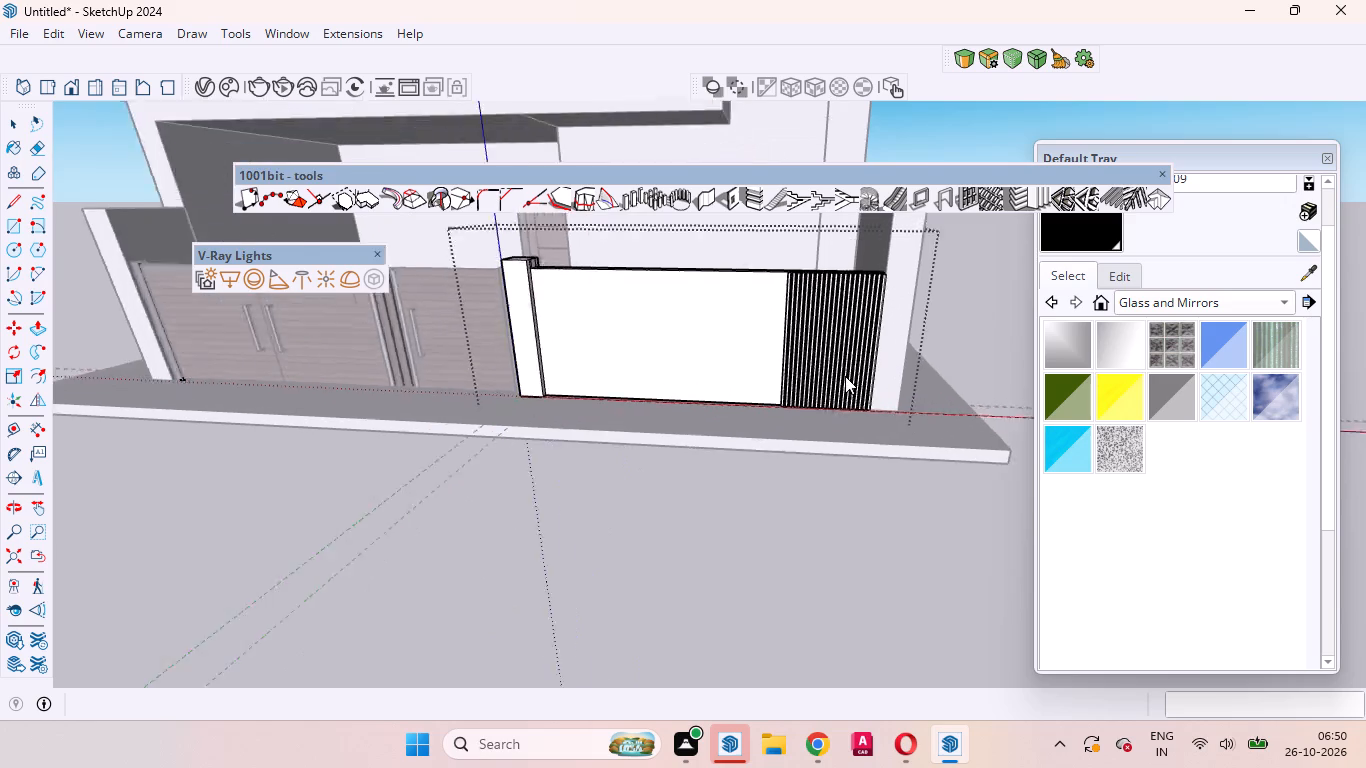
{"action": "scroll", "coordinate": [845, 376], "scroll_direction": "up", "scroll_amount": 6}
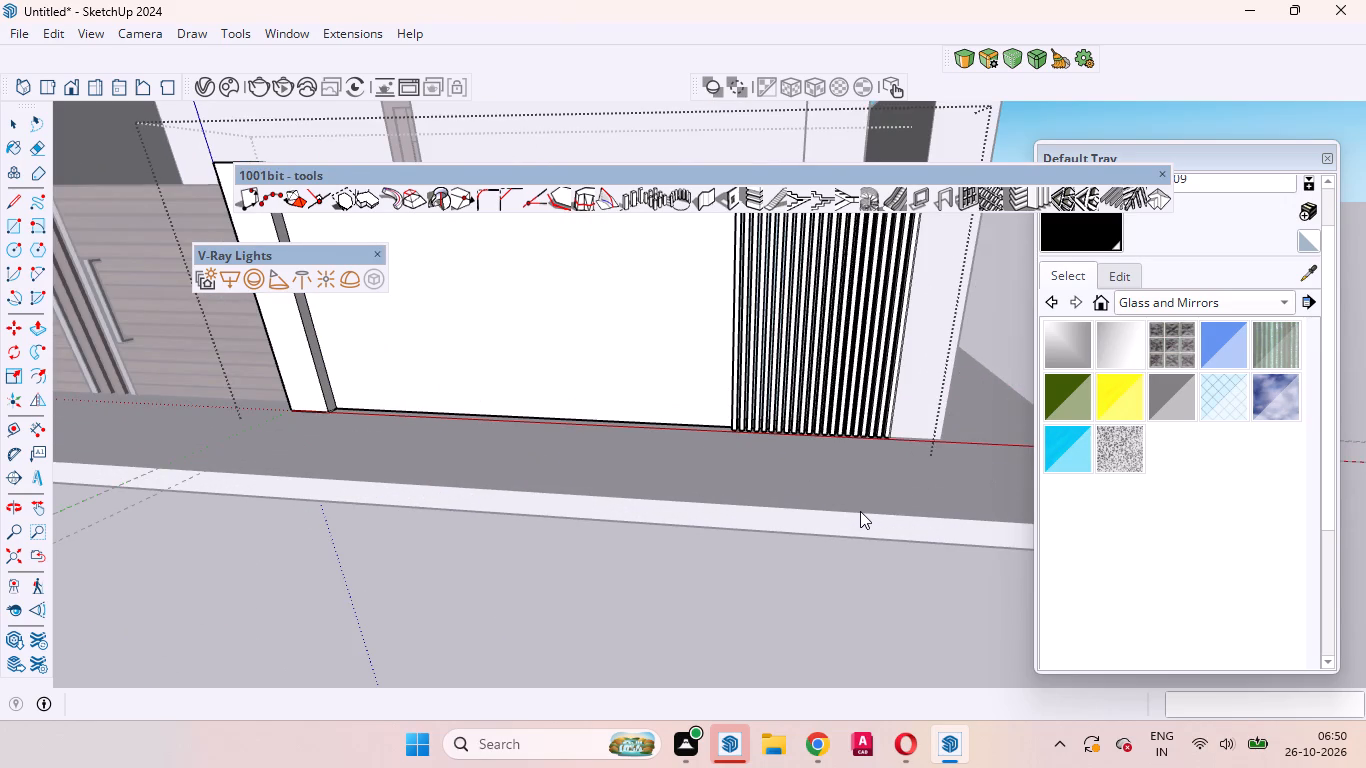
{"action": "scroll", "coordinate": [860, 511], "scroll_direction": "down", "scroll_amount": 4, "text": "ctrl"}
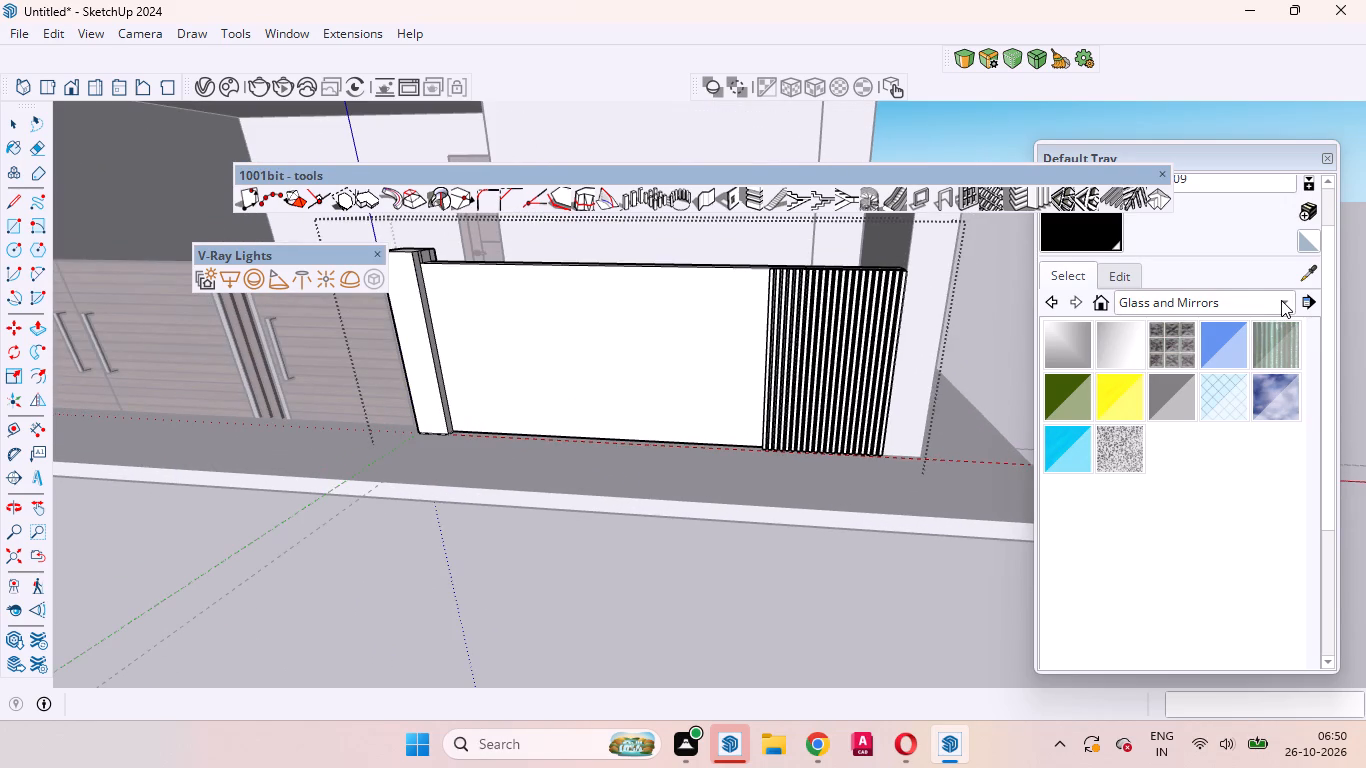
Paint the louvres with Wood Veneer 01 from the Wood materials and close the wall group.
{"action": "left_click", "coordinate": [1281, 300]}
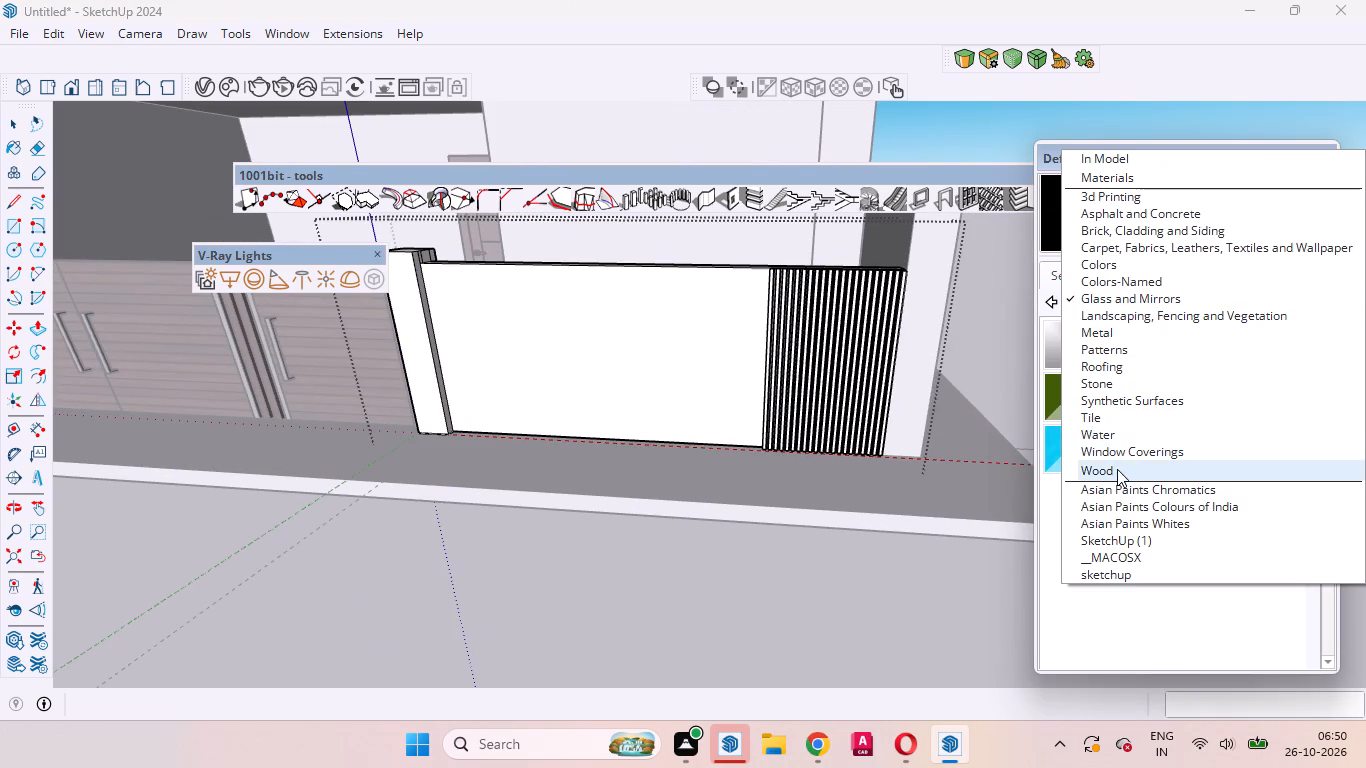
{"action": "left_click", "coordinate": [1117, 469]}
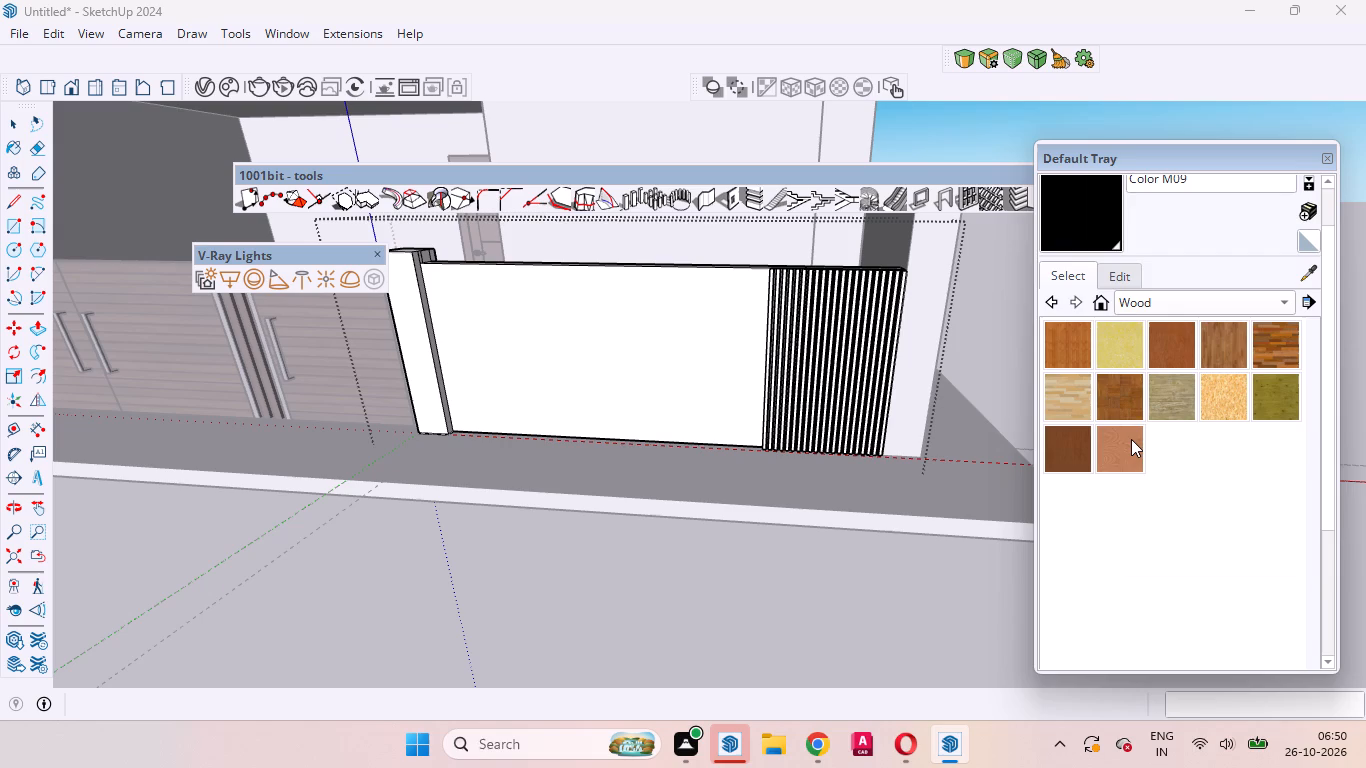
{"action": "left_click", "coordinate": [1074, 445]}
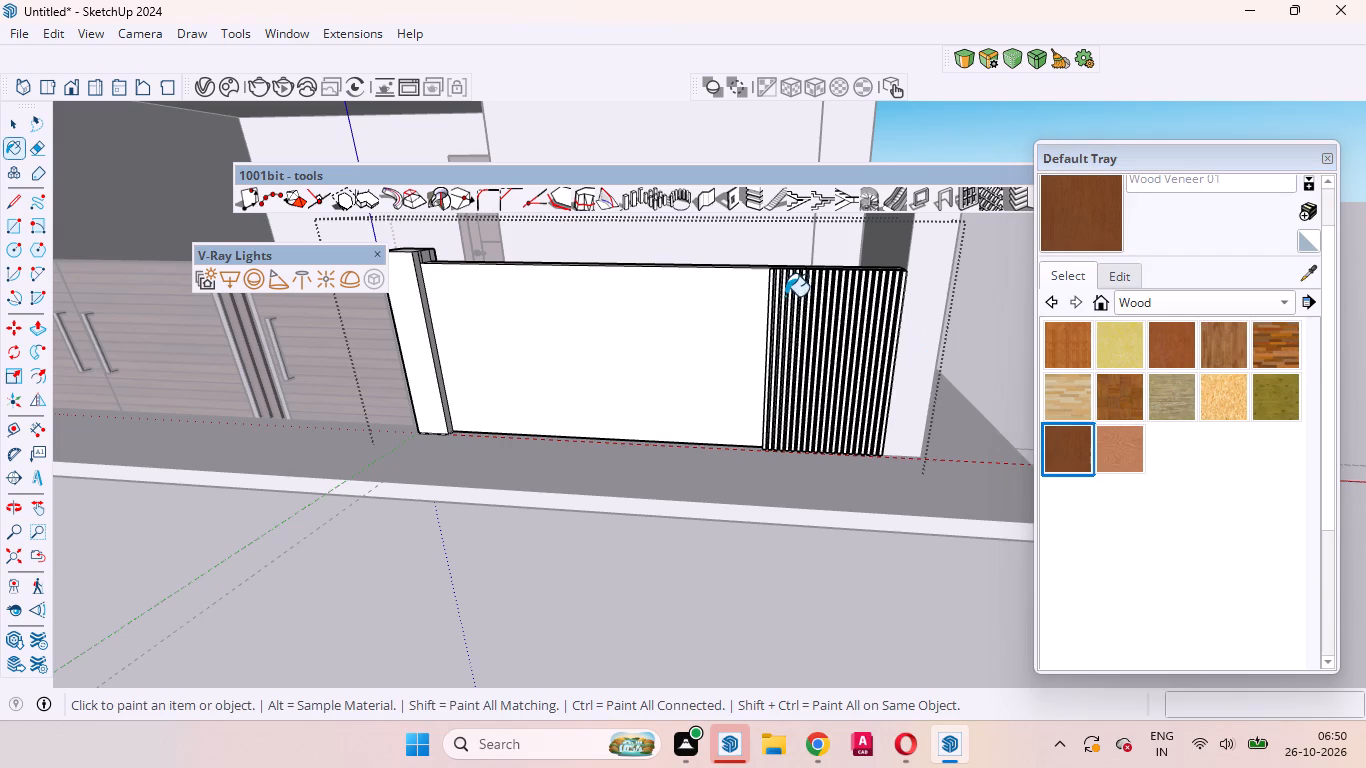
{"action": "left_click", "coordinate": [821, 312]}
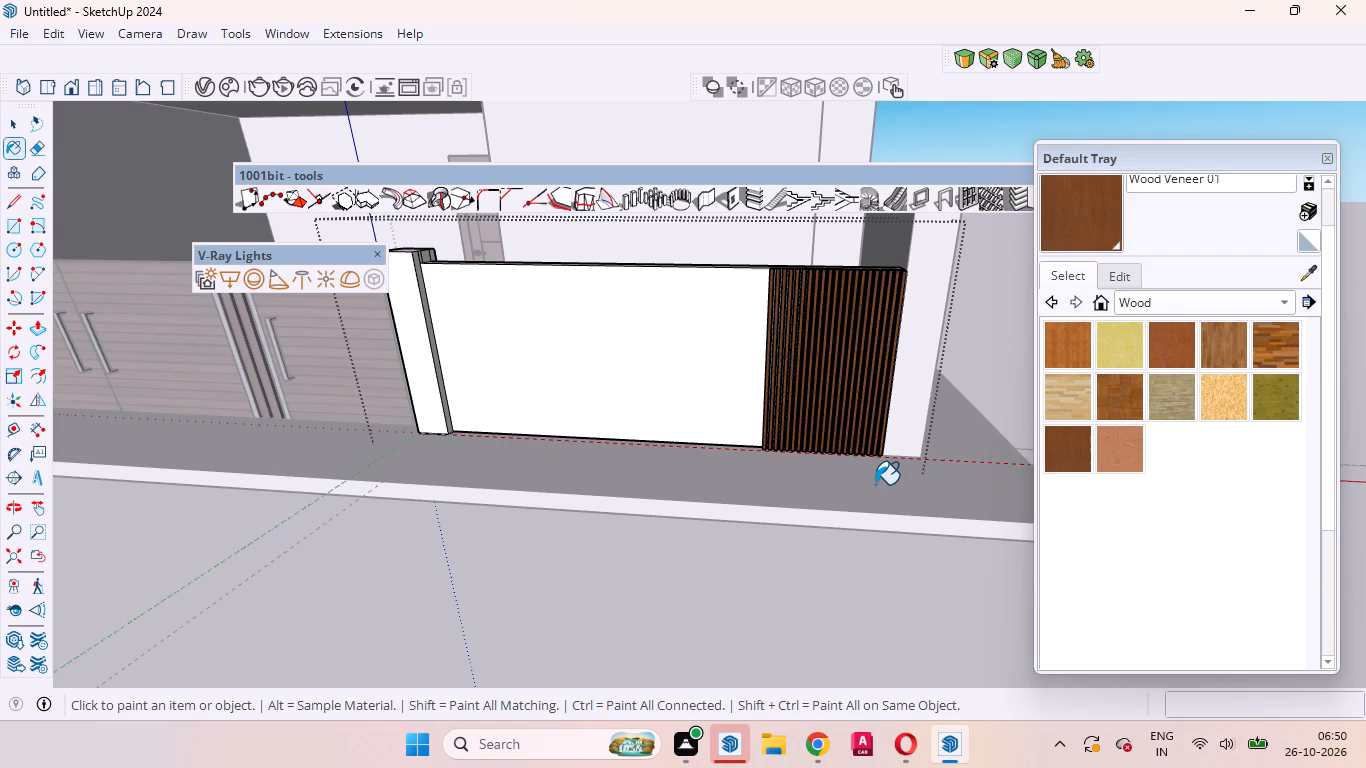
{"action": "key", "text": "space"}
{"action": "triple_click", "coordinate": [883, 571]}
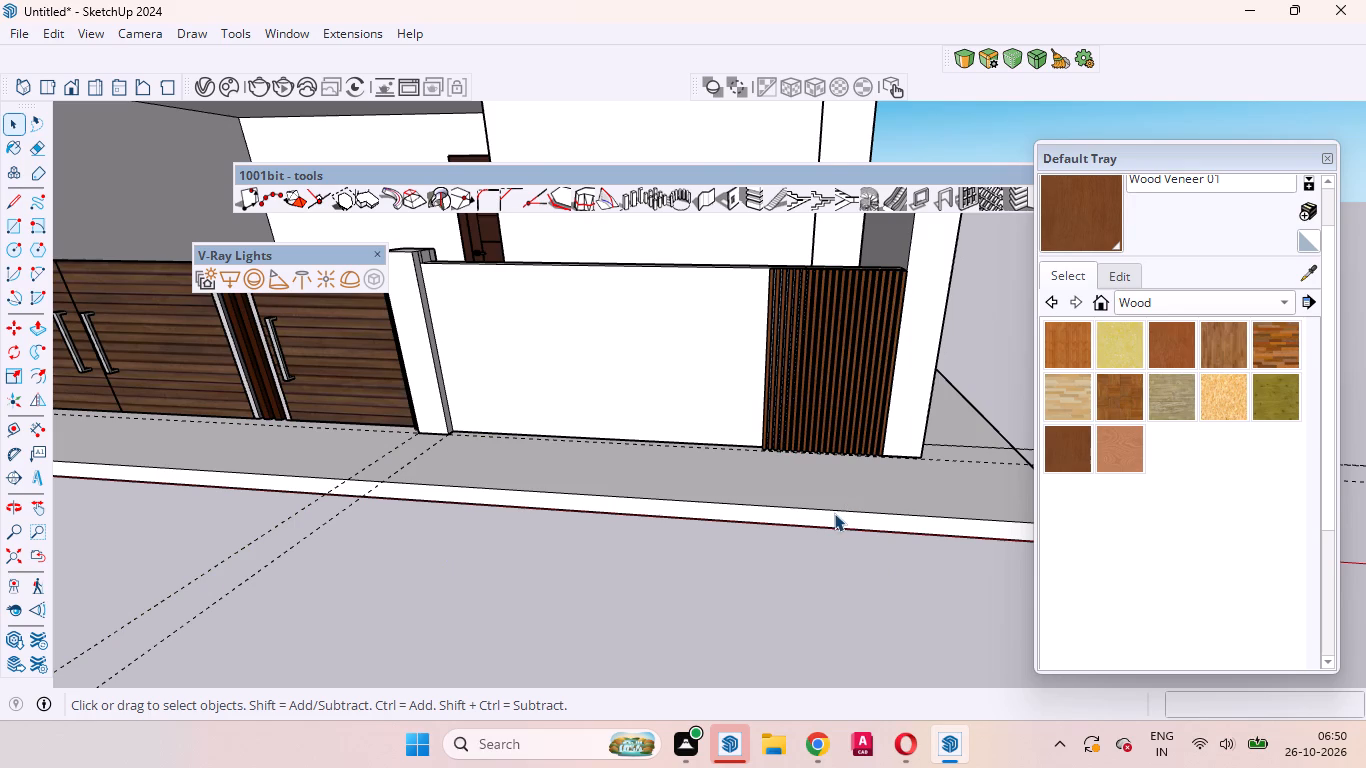
Examine the boundary wall with its louvre panel against the wooden gates and the house front.
{"action": "scroll", "coordinate": [834, 513], "scroll_direction": "down", "scroll_amount": 10}
{"action": "scroll", "coordinate": [865, 456], "scroll_direction": "up", "scroll_amount": 4}
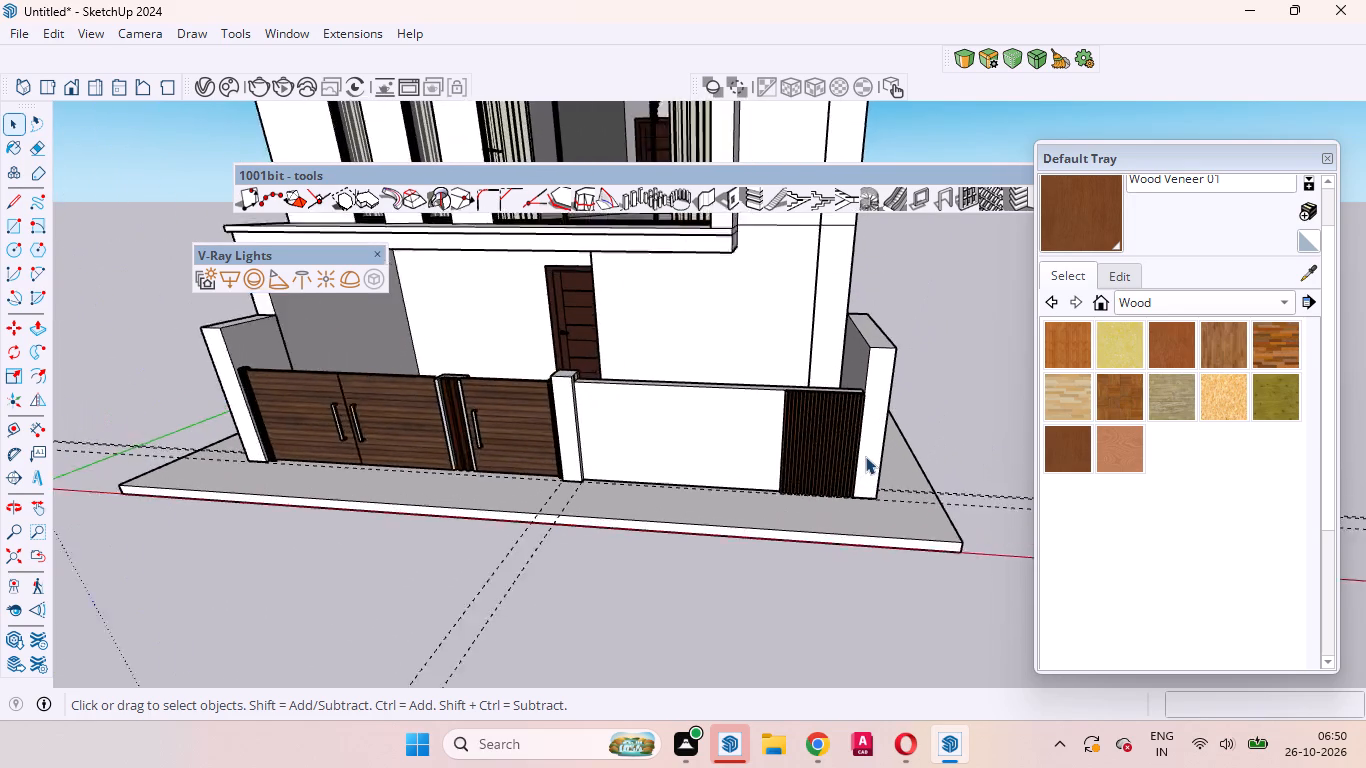
{"action": "scroll", "coordinate": [865, 456], "scroll_direction": "up", "scroll_amount": 3}
{"action": "scroll", "coordinate": [865, 456], "scroll_direction": "down", "scroll_amount": 4}
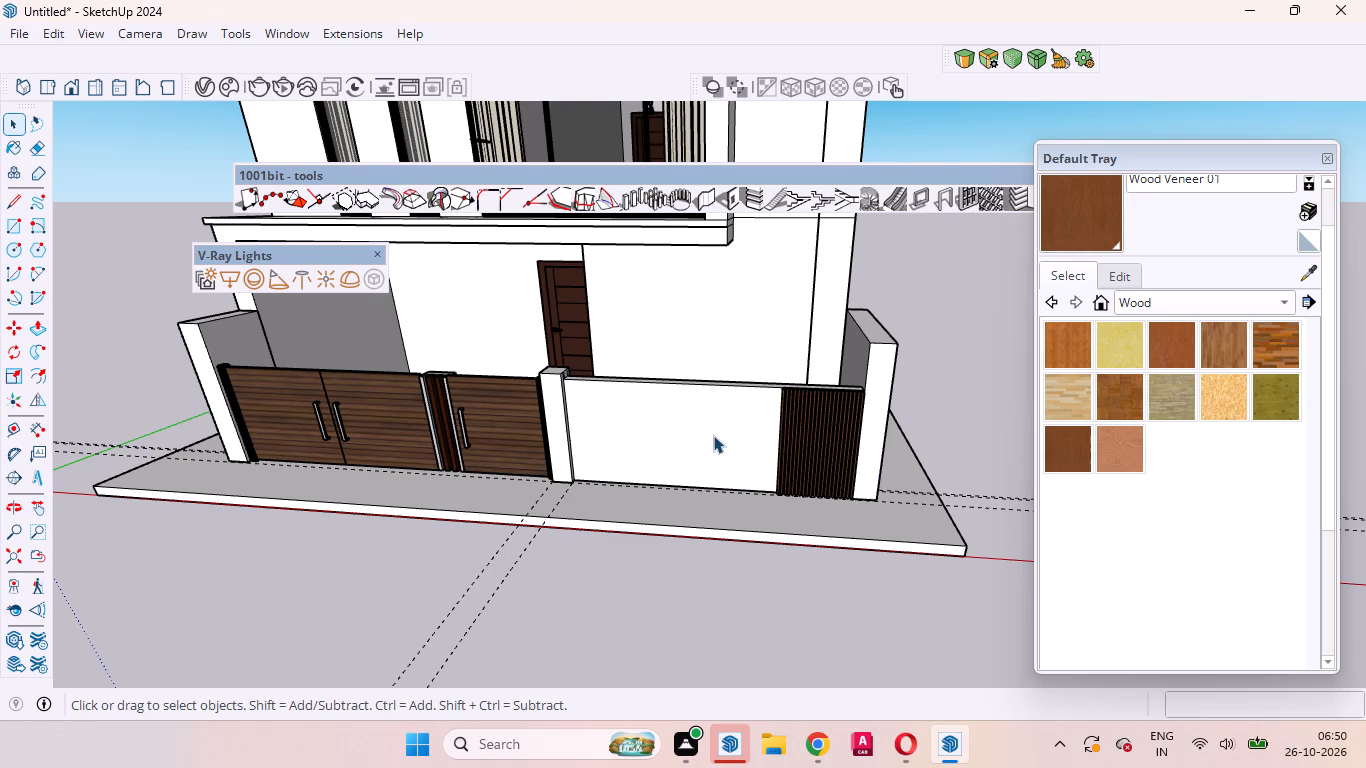
{"action": "scroll", "coordinate": [713, 435], "scroll_direction": "up", "scroll_amount": 5}
{"action": "scroll", "coordinate": [721, 440], "scroll_direction": "down", "scroll_amount": 11}
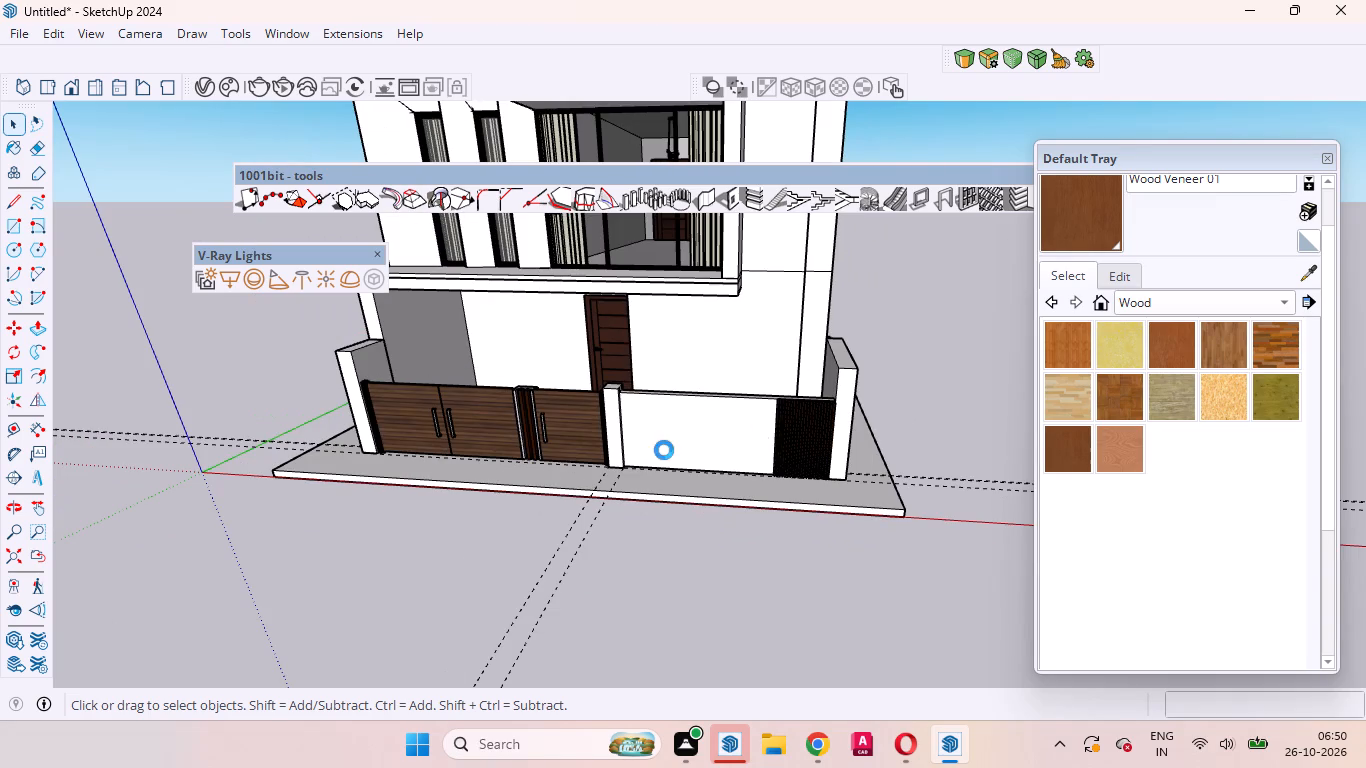
{"action": "left_click_drag", "start_coordinate": [703, 436], "coordinate": [713, 428]}
{"action": "scroll", "coordinate": [727, 421], "scroll_direction": "down", "scroll_amount": 4}
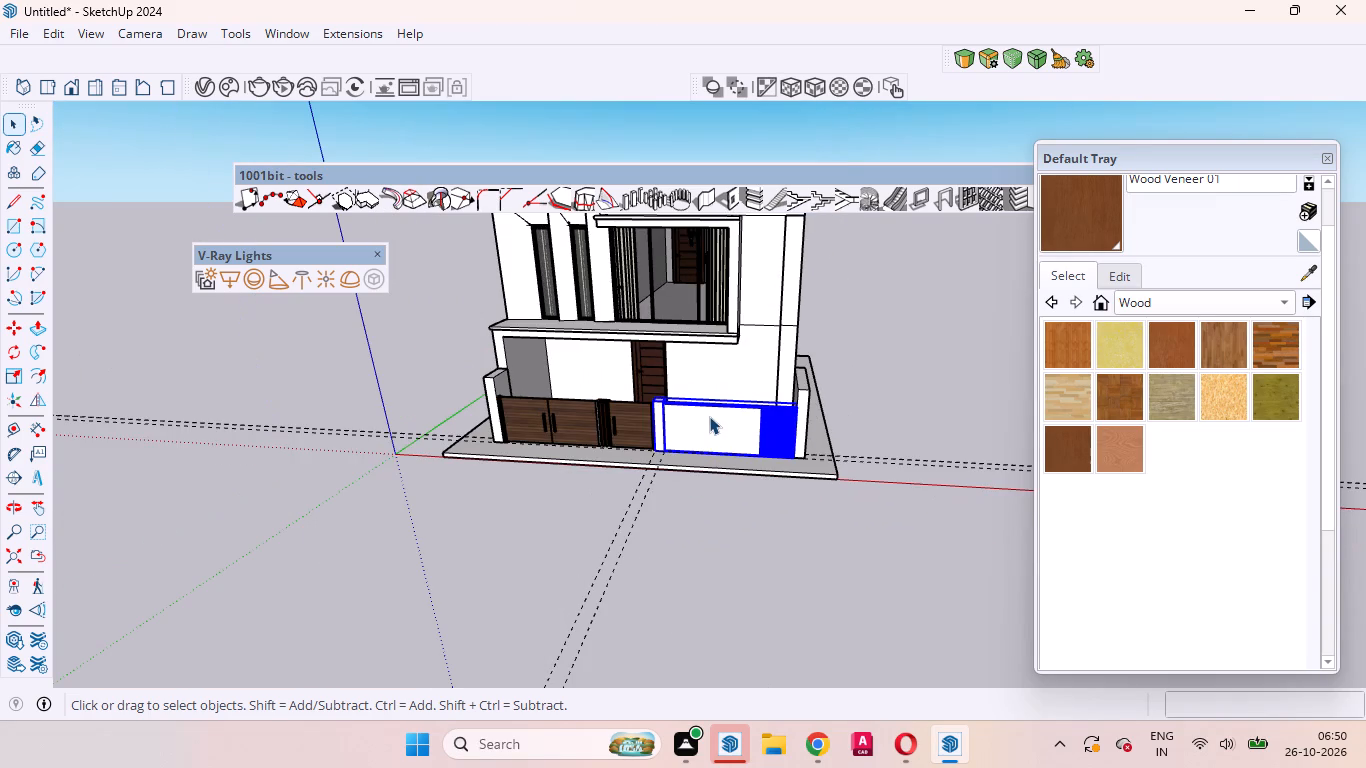
Examine the house frontage from the side, checking how the gates and boundary wall line up with the side walls.
{"action": "left_click", "coordinate": [765, 486]}
{"action": "scroll", "coordinate": [725, 340], "scroll_direction": "up", "scroll_amount": 2}
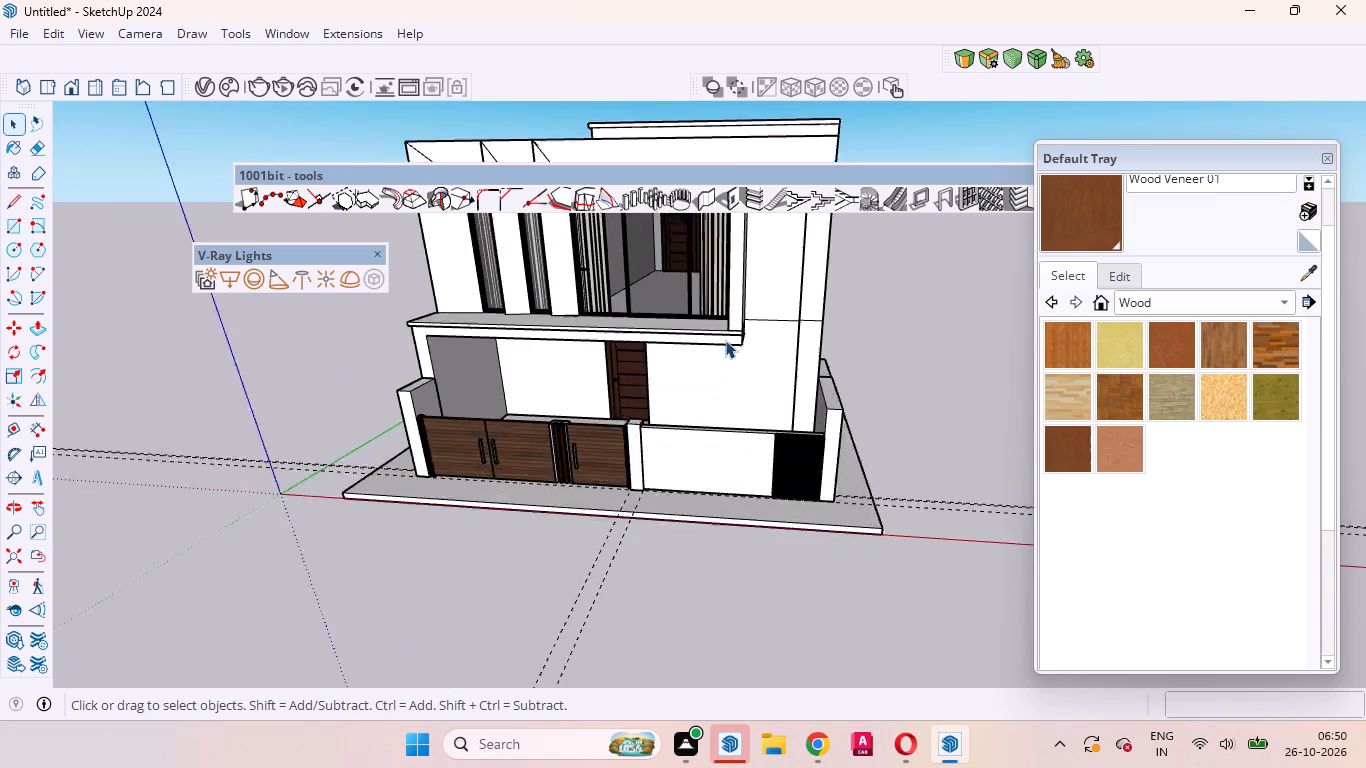
{"action": "scroll", "coordinate": [725, 340], "scroll_direction": "up", "scroll_amount": 8}
{"action": "middle_click_drag", "start_coordinate": [726, 389], "coordinate": [999, 481]}
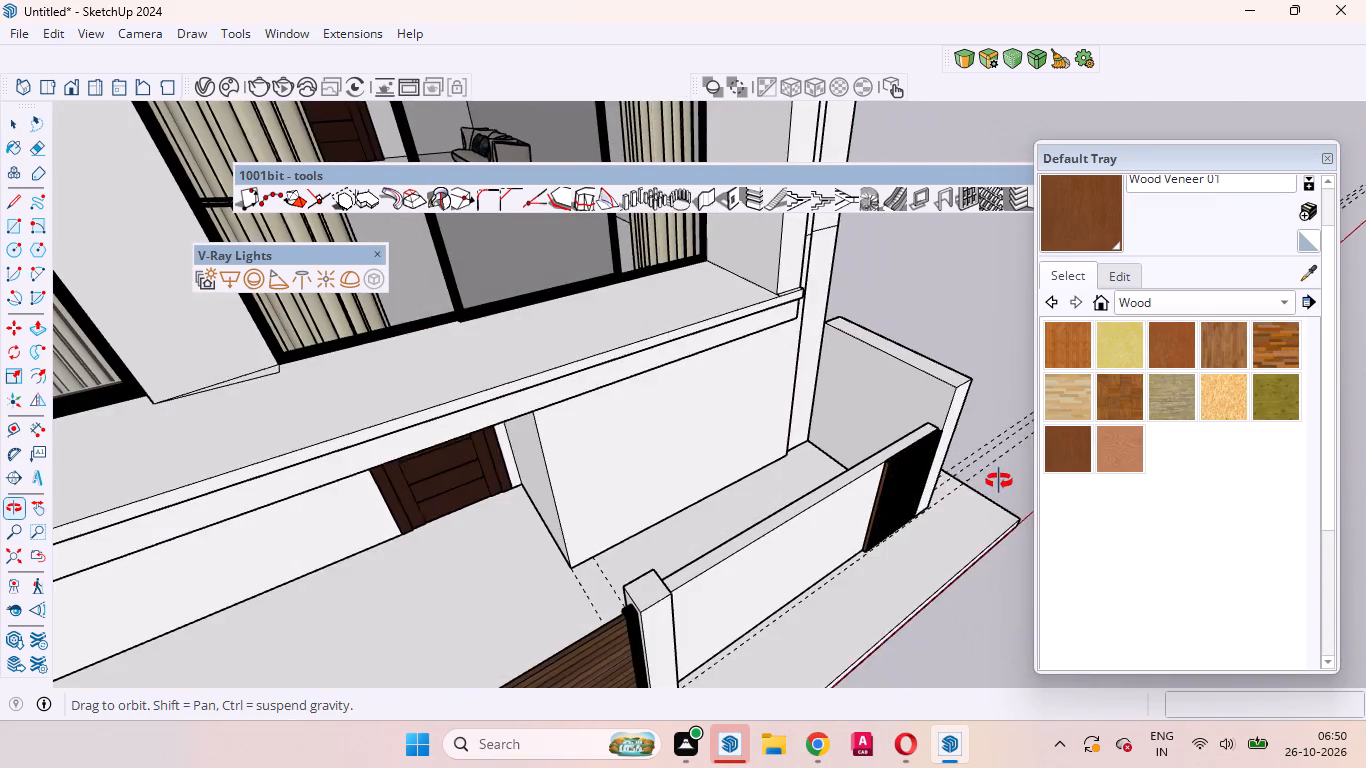
{"action": "middle_click_drag", "start_coordinate": [999, 481], "coordinate": [1092, 392]}
{"action": "scroll", "coordinate": [978, 431], "scroll_direction": "down", "scroll_amount": 18}
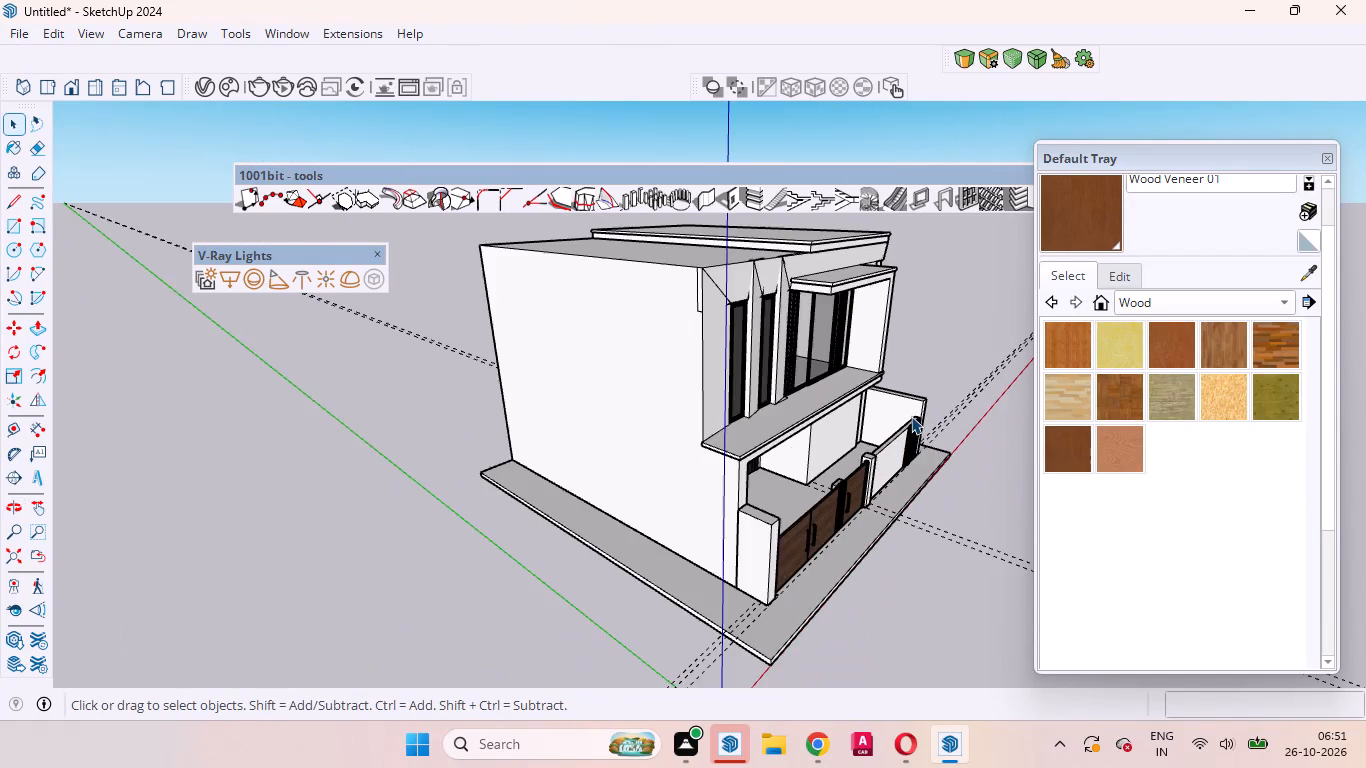
{"action": "scroll", "coordinate": [911, 416], "scroll_direction": "down", "scroll_amount": 3}
{"action": "scroll", "coordinate": [911, 416], "scroll_direction": "up", "scroll_amount": 4}
{"action": "scroll", "coordinate": [897, 425], "scroll_direction": "down", "scroll_amount": 3}
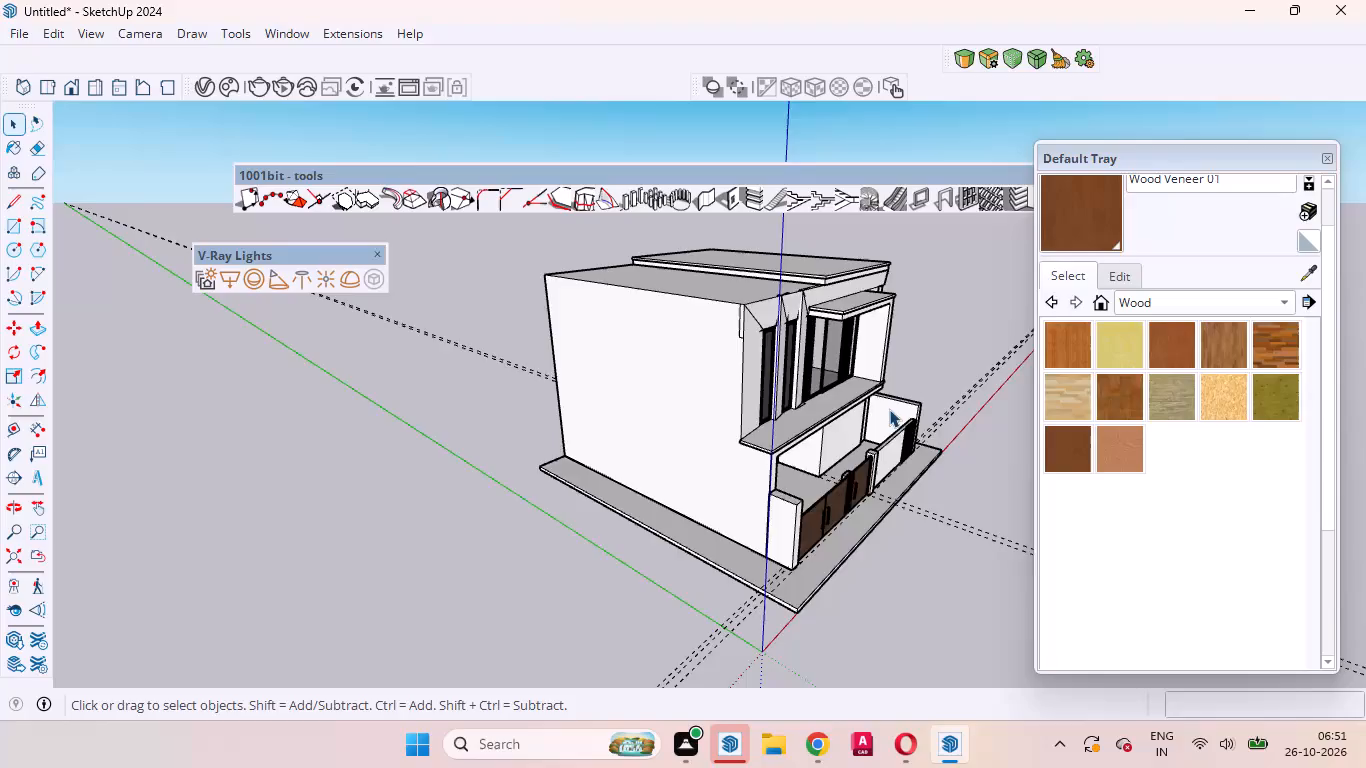
{"action": "scroll", "coordinate": [889, 409], "scroll_direction": "down", "scroll_amount": 3}
{"action": "scroll", "coordinate": [903, 446], "scroll_direction": "up", "scroll_amount": 8}
Select the boundary wall, wooden gates and both black gate jambs together and move them 12" back towards the house.
{"action": "left_click", "coordinate": [870, 438]}
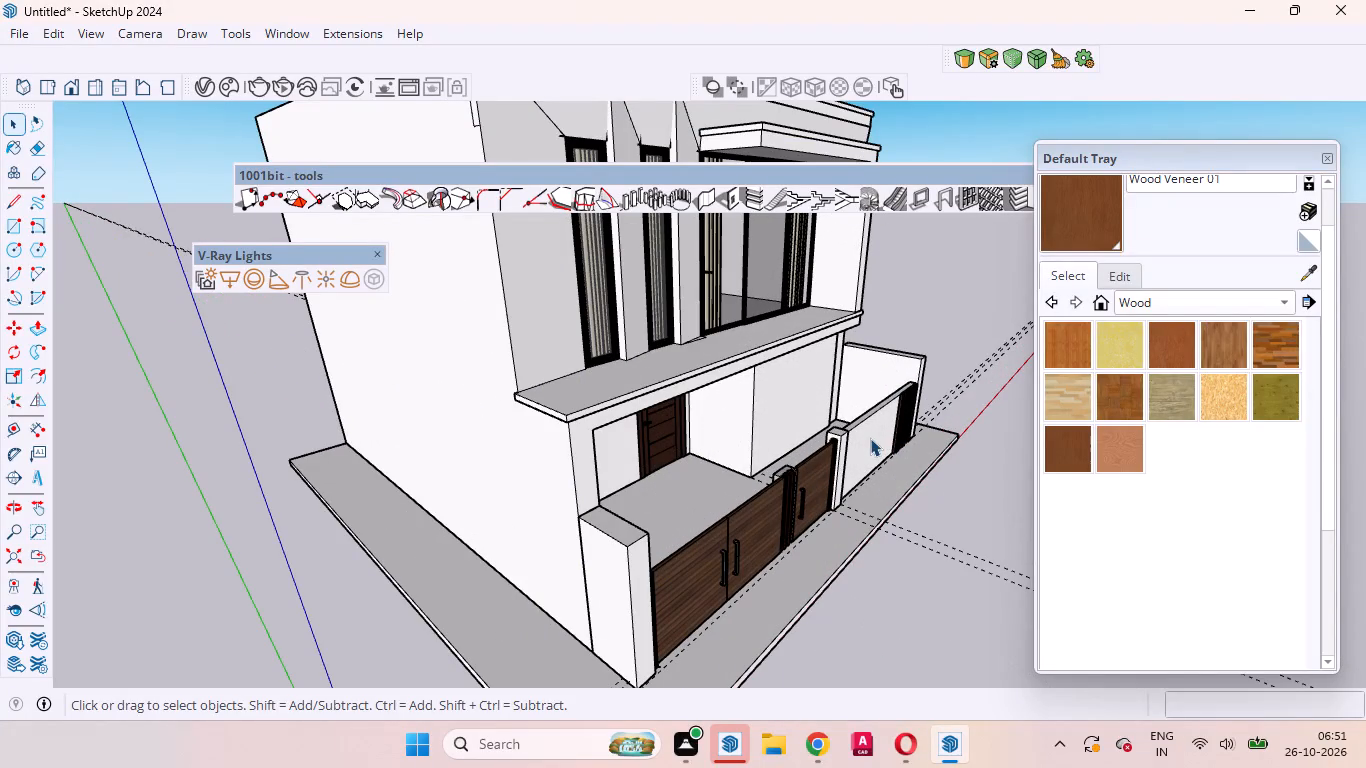
{"action": "left_click", "coordinate": [810, 489]}
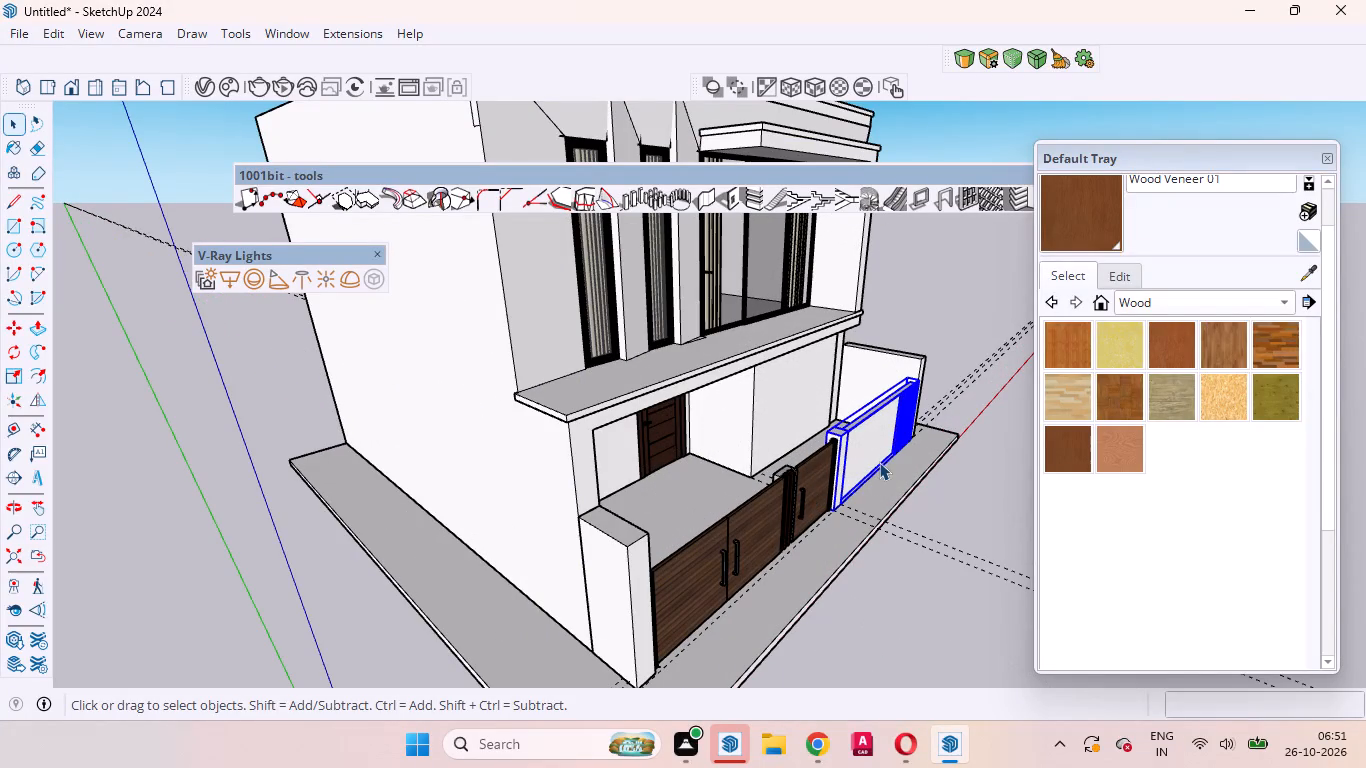
{"action": "scroll", "coordinate": [763, 497], "scroll_direction": "up", "scroll_amount": 4}
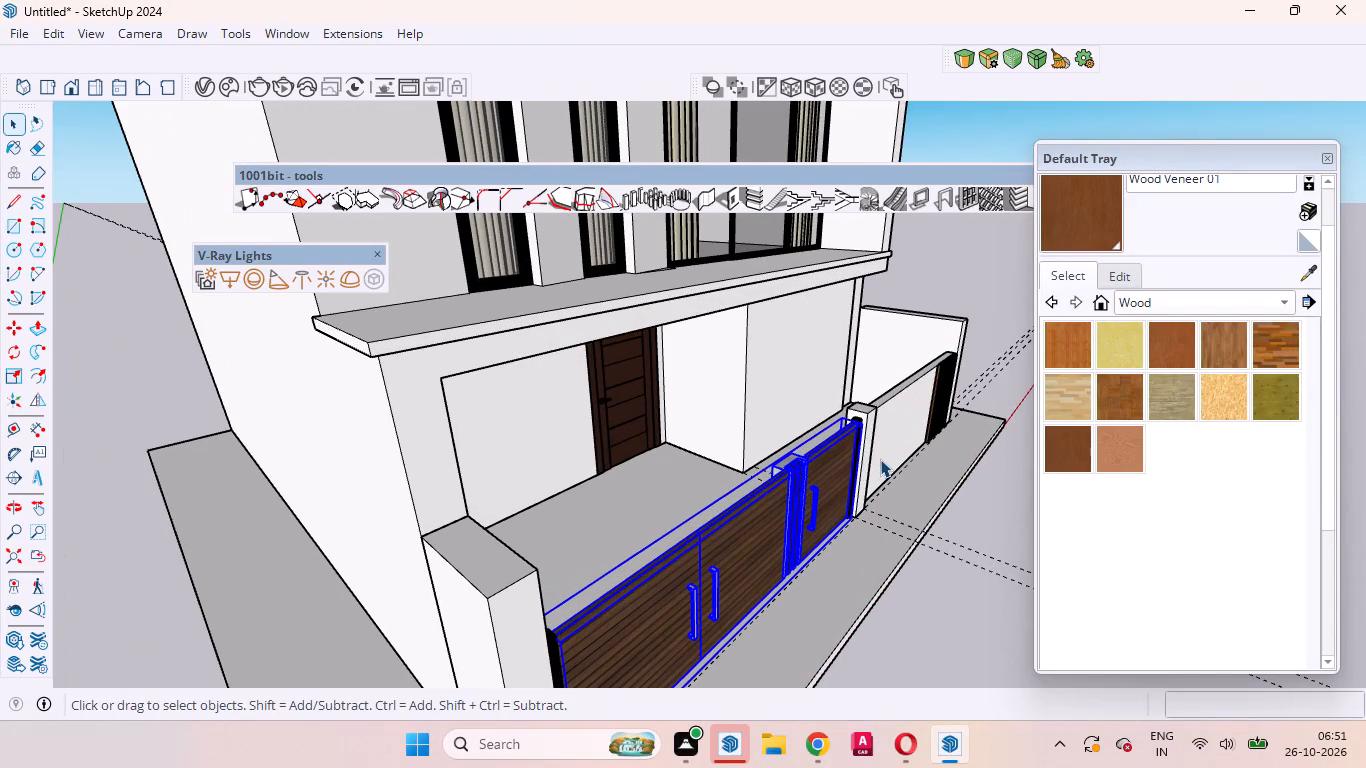
{"action": "left_click", "coordinate": [885, 451], "text": "ctrl"}
{"action": "scroll", "coordinate": [880, 454], "scroll_direction": "up", "scroll_amount": 9, "text": "ctrl"}
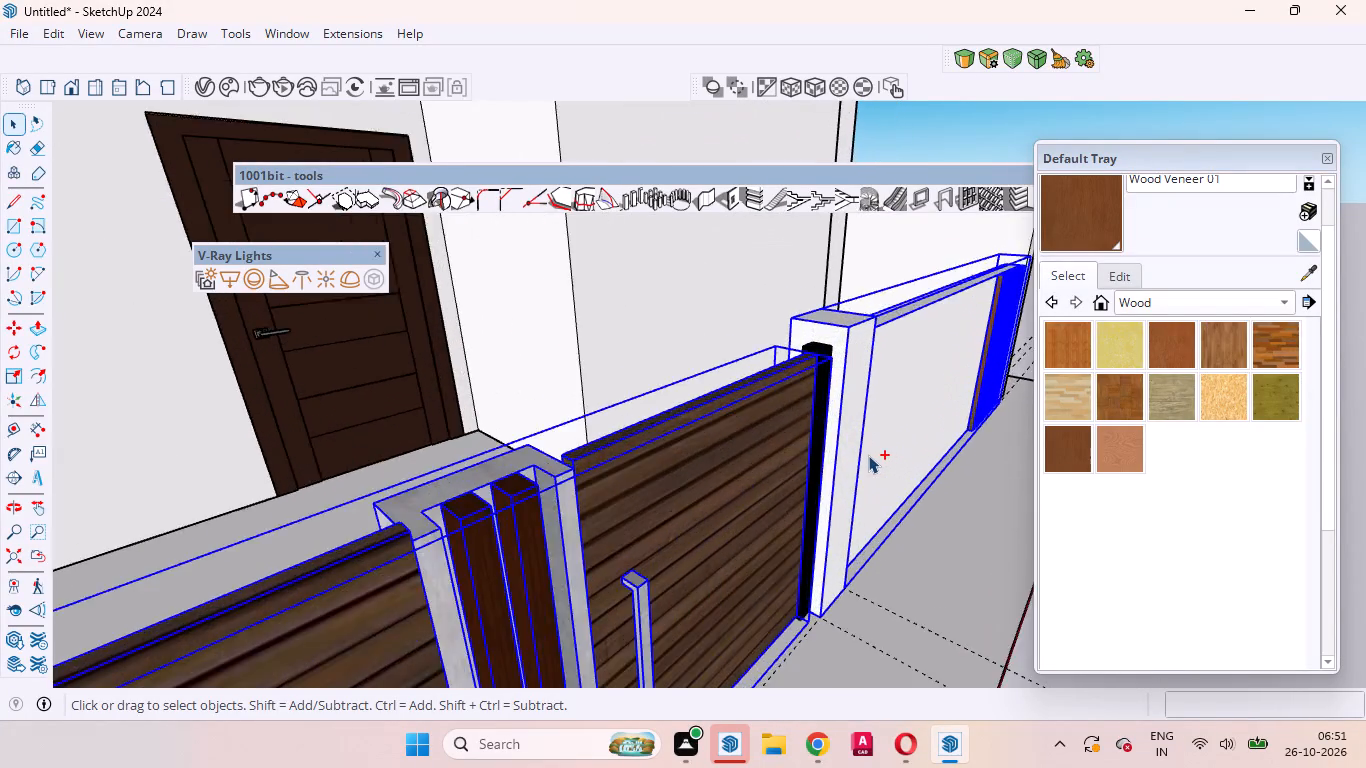
{"action": "scroll", "coordinate": [868, 455], "scroll_direction": "up", "scroll_amount": 7, "text": "ctrl"}
{"action": "left_click", "coordinate": [778, 434], "text": "ctrl"}
{"action": "scroll", "coordinate": [811, 385], "scroll_direction": "down", "scroll_amount": 8, "text": "ctrl"}
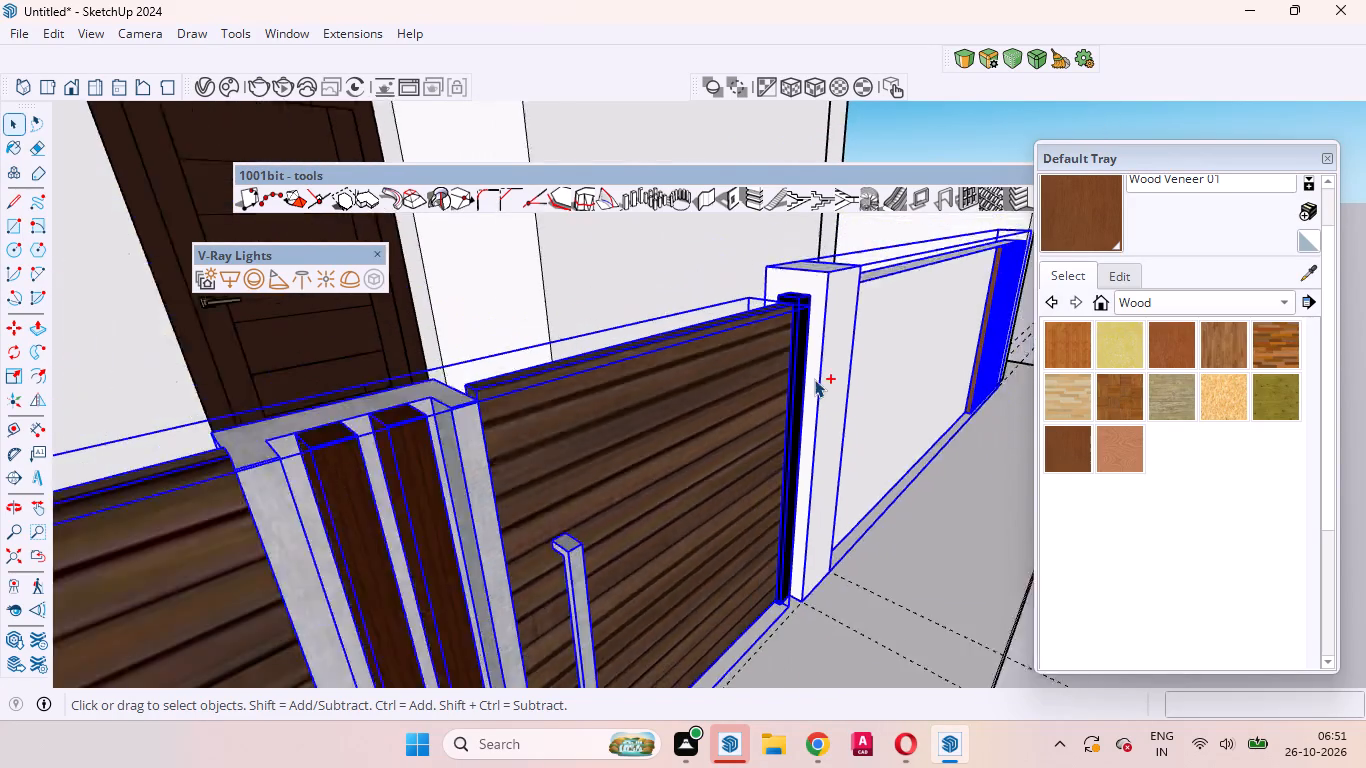
{"action": "scroll", "coordinate": [814, 379], "scroll_direction": "down", "scroll_amount": 12, "text": "ctrl"}
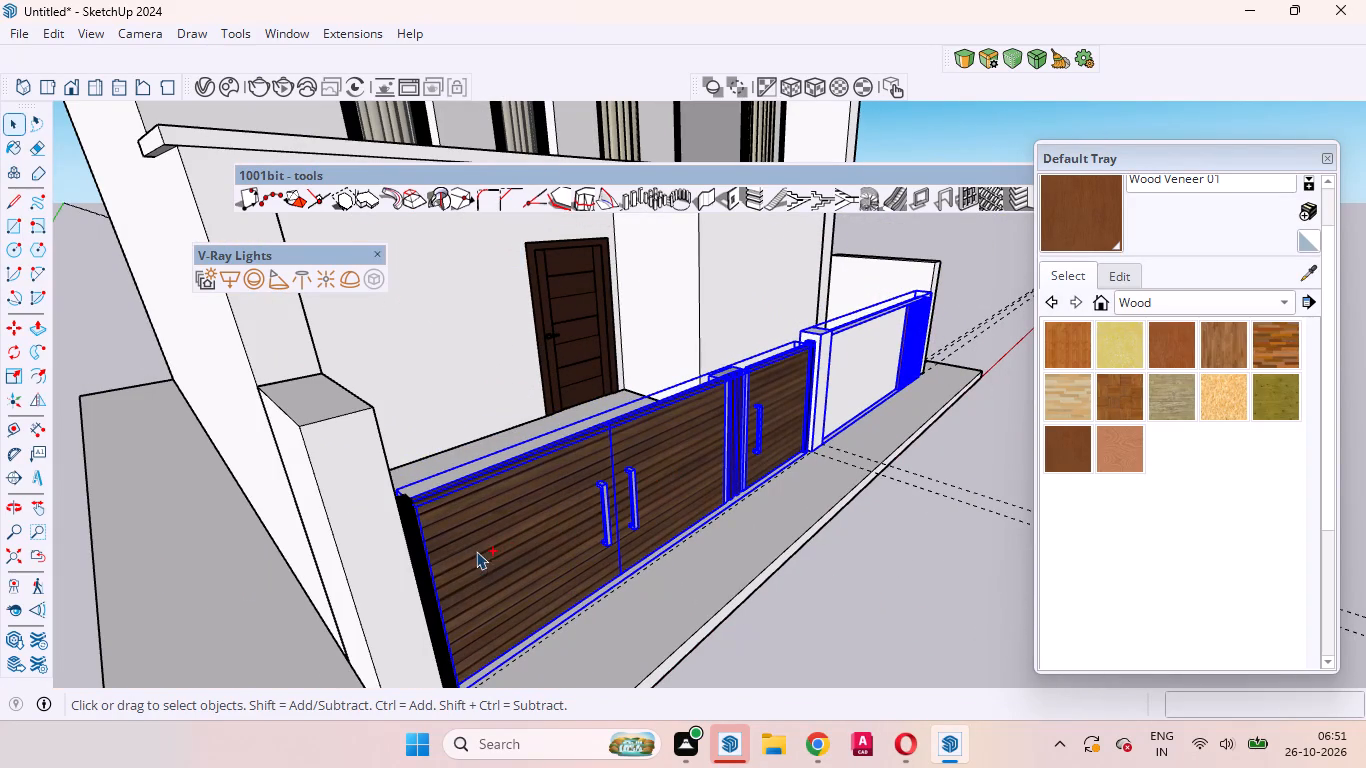
{"action": "left_click", "coordinate": [420, 573], "text": "ctrl"}
{"action": "scroll", "coordinate": [477, 532], "scroll_direction": "down", "scroll_amount": 2, "text": "ctrl"}
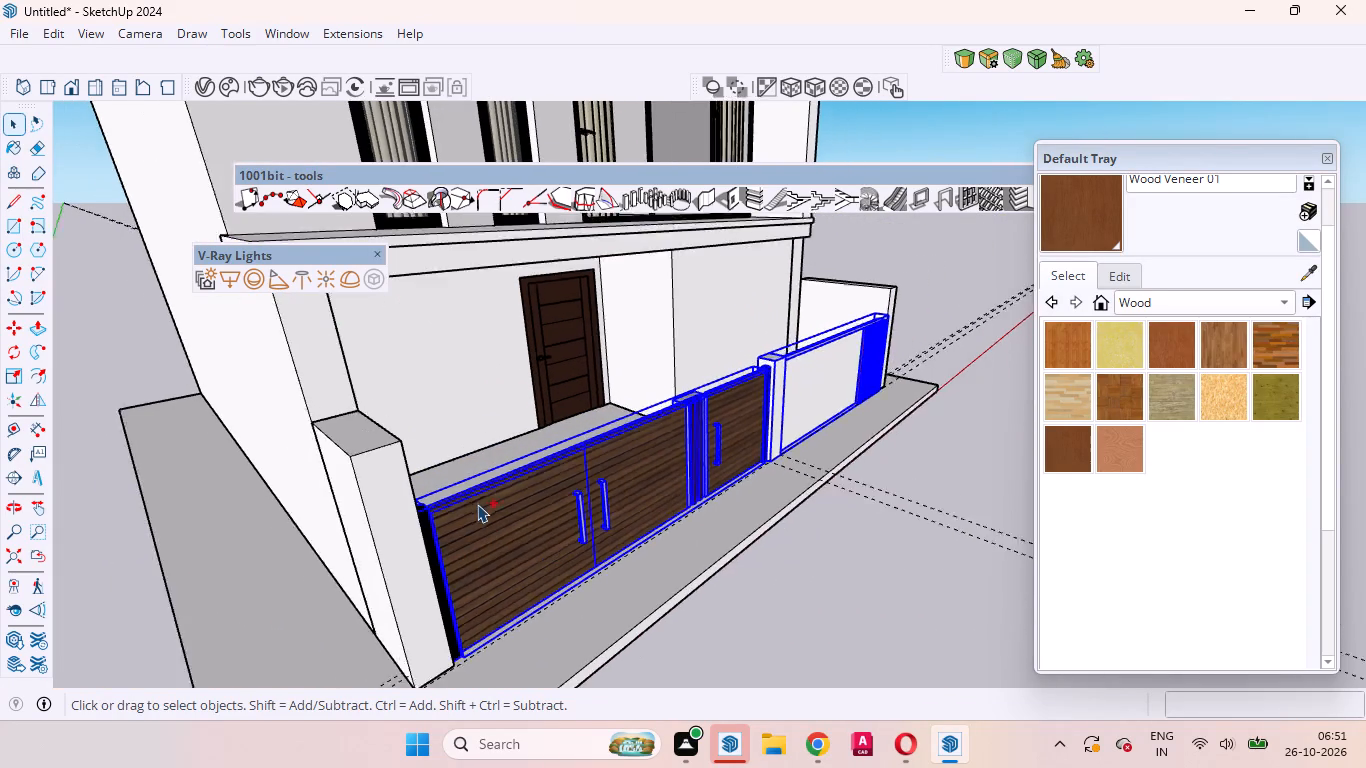
{"action": "scroll", "coordinate": [477, 504], "scroll_direction": "down", "scroll_amount": 6, "text": "ctrl"}
{"action": "scroll", "coordinate": [741, 423], "scroll_direction": "up", "scroll_amount": 13, "text": "ctrl"}
{"action": "middle_click_drag", "start_coordinate": [834, 446], "coordinate": [1025, 591], "text": "ctrl"}
{"action": "scroll", "coordinate": [874, 498], "scroll_direction": "down", "scroll_amount": 9, "text": "ctrl"}
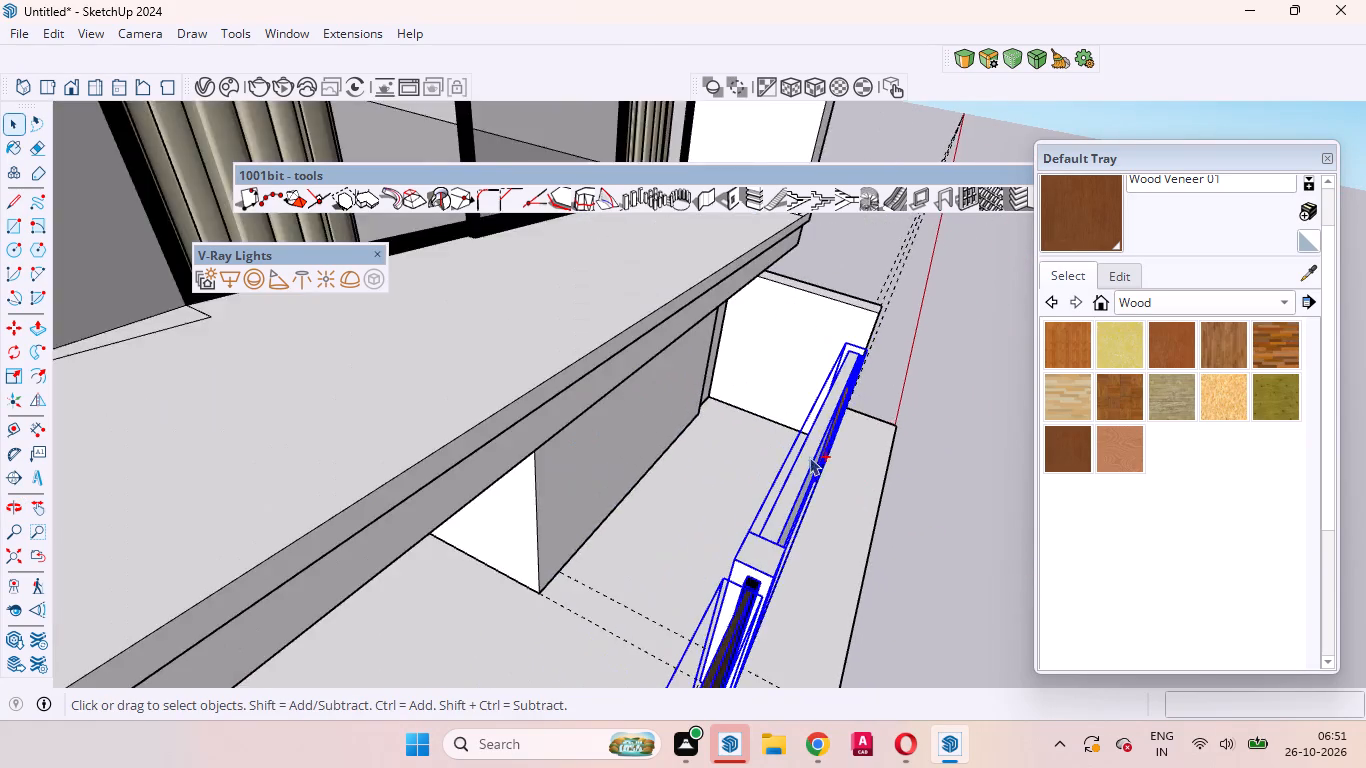
{"action": "scroll", "coordinate": [809, 457], "scroll_direction": "down", "scroll_amount": 9, "text": "ctrl"}
{"action": "scroll", "coordinate": [817, 478], "scroll_direction": "up", "scroll_amount": 10, "text": "ctrl"}
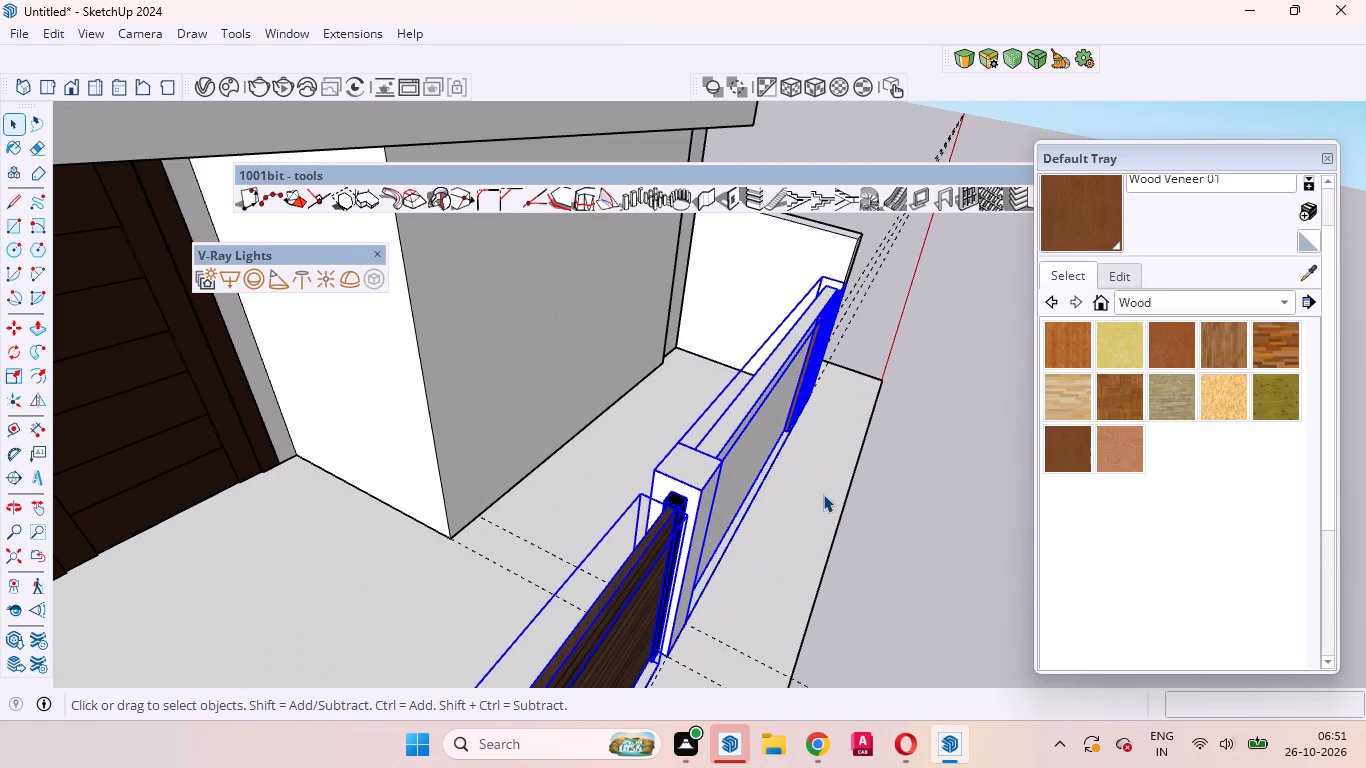
{"action": "key", "text": "m"}
{"action": "left_click", "coordinate": [823, 494]}
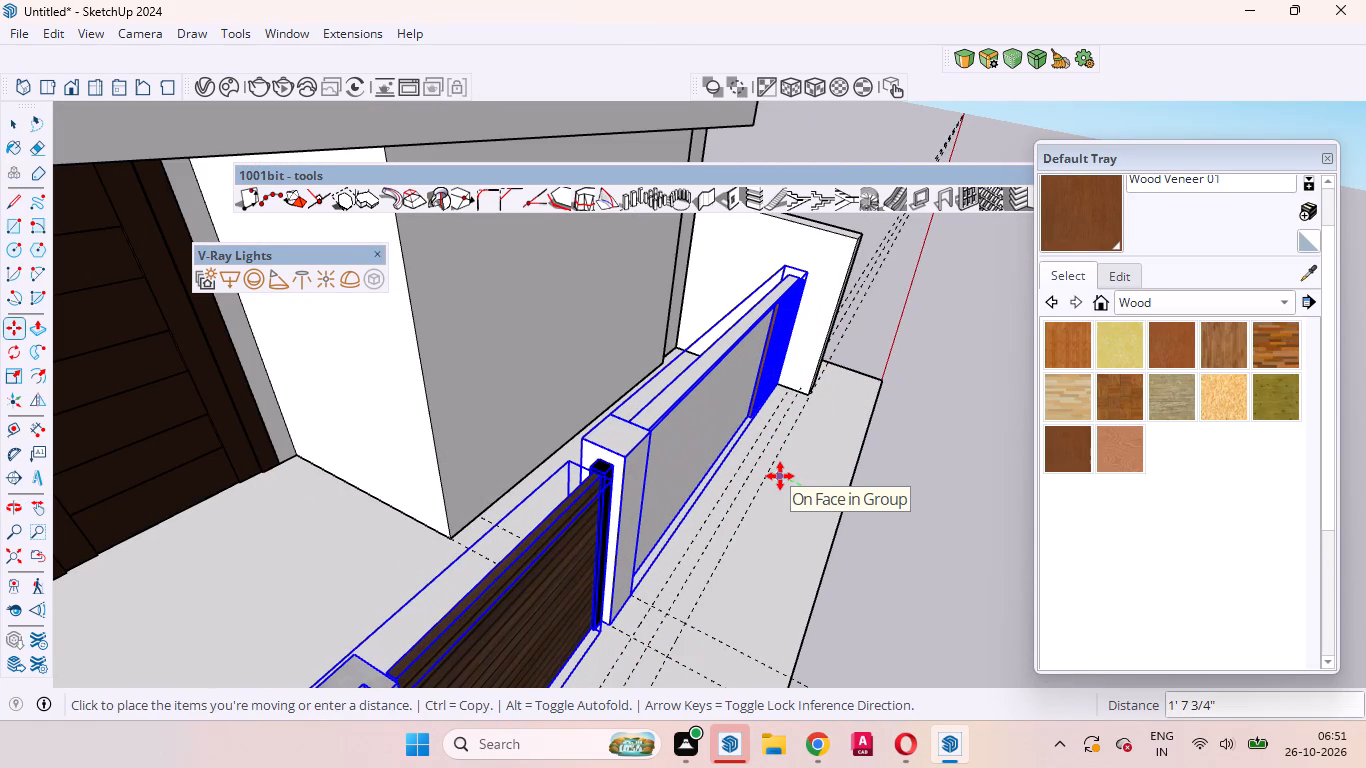
{"action": "key", "text": "7"}
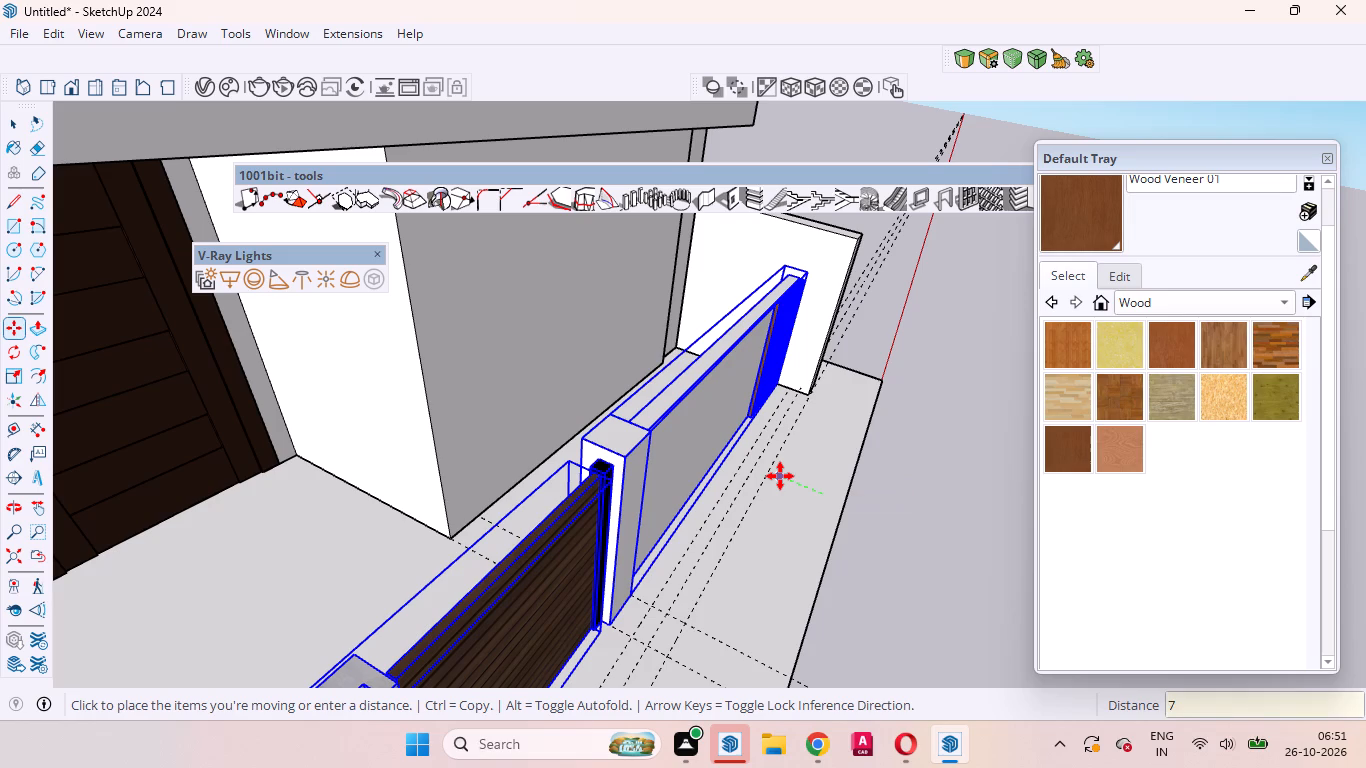
{"action": "key", "text": "Return"}
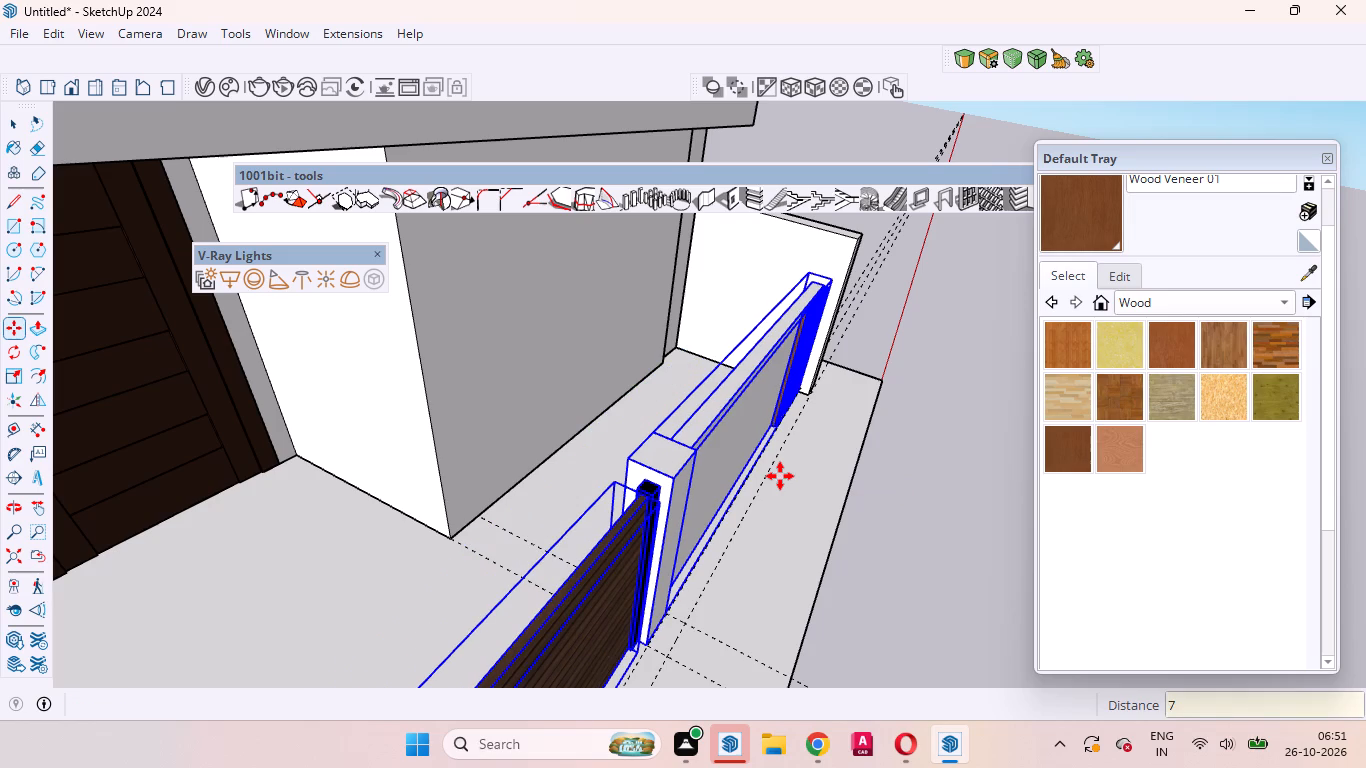
{"action": "key", "text": "9"}
{"action": "key", "text": "Return"}
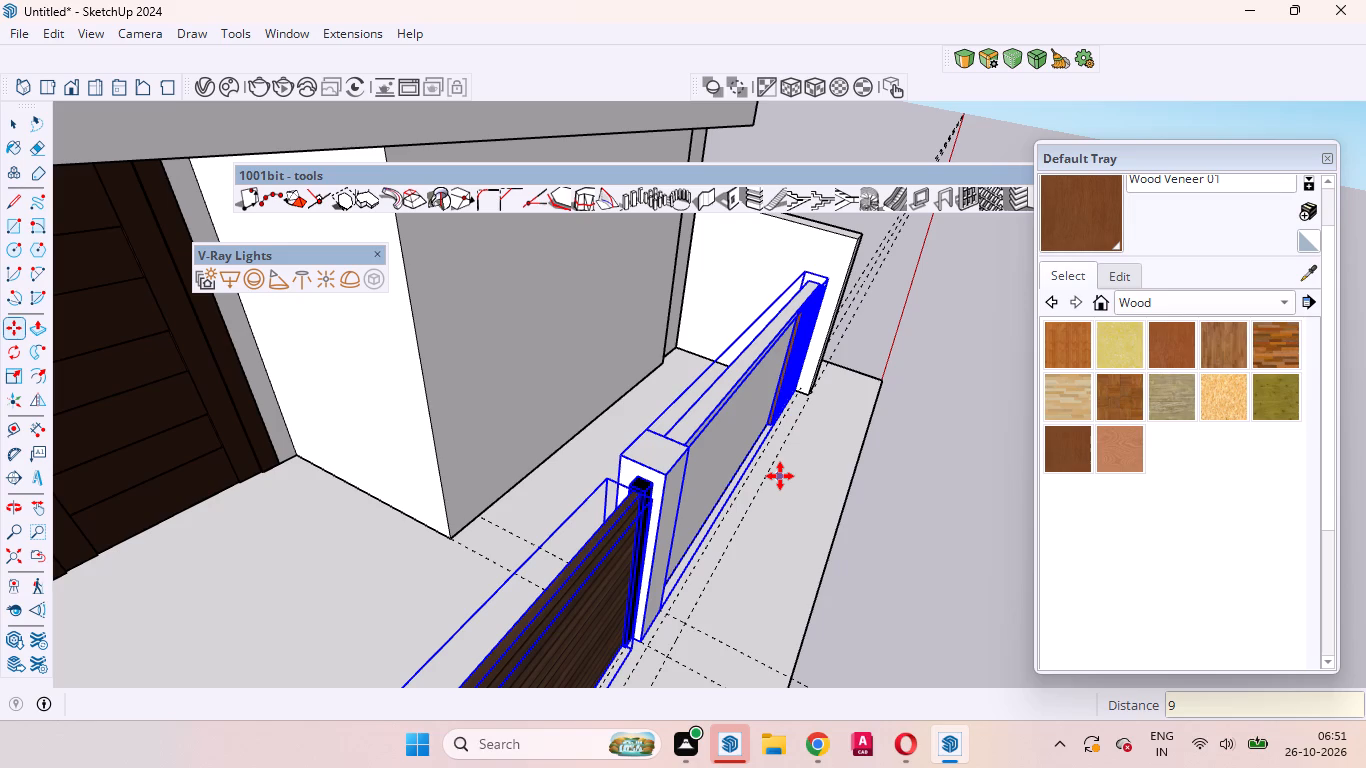
{"action": "type", "text": "12"}
{"action": "key", "text": "Return"}
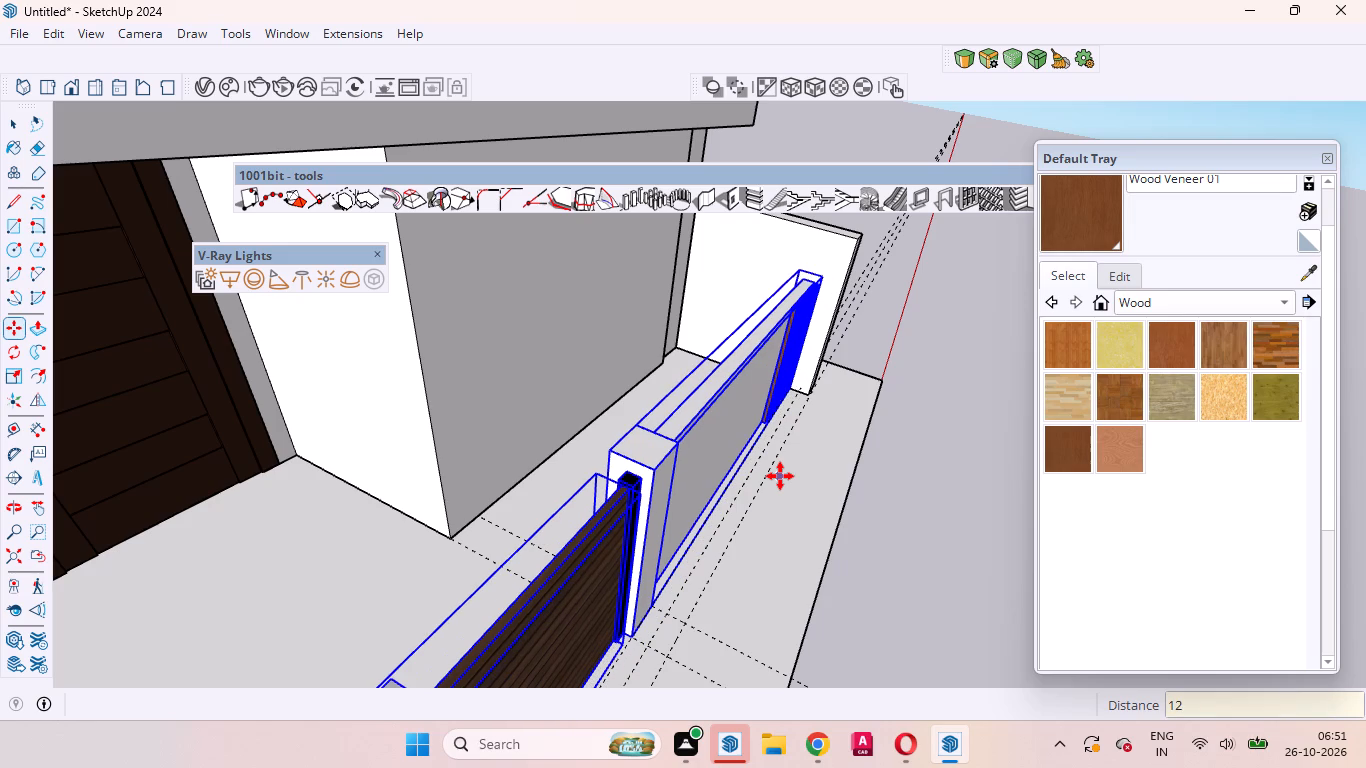
{"action": "key", "text": "space"}
{"action": "left_click", "coordinate": [892, 524]}
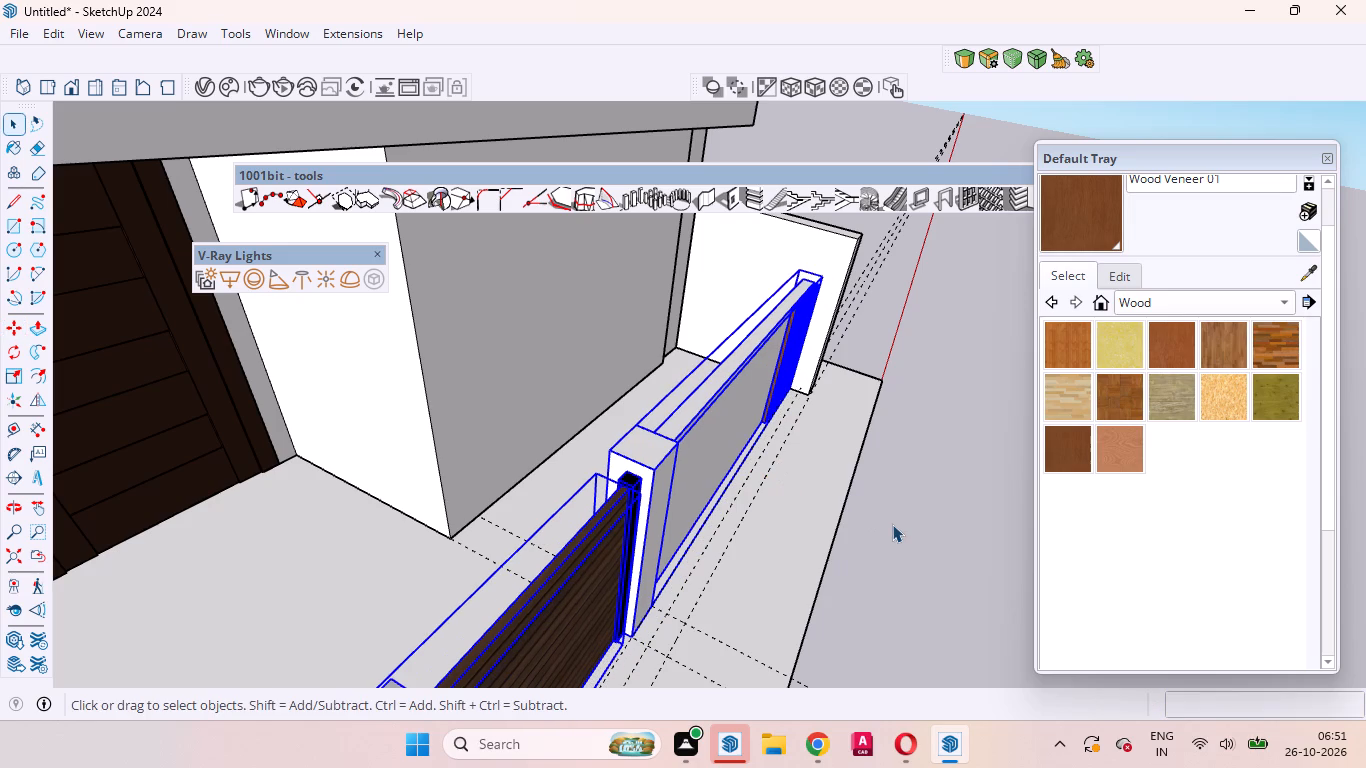
Examine the gates, gate pillar and louvred boundary wall from the front, including the pillar base and guide lines on the slab.
{"action": "middle_click_drag", "start_coordinate": [856, 520], "coordinate": [604, 477]}
{"action": "scroll", "coordinate": [542, 421], "scroll_direction": "down", "scroll_amount": 4}
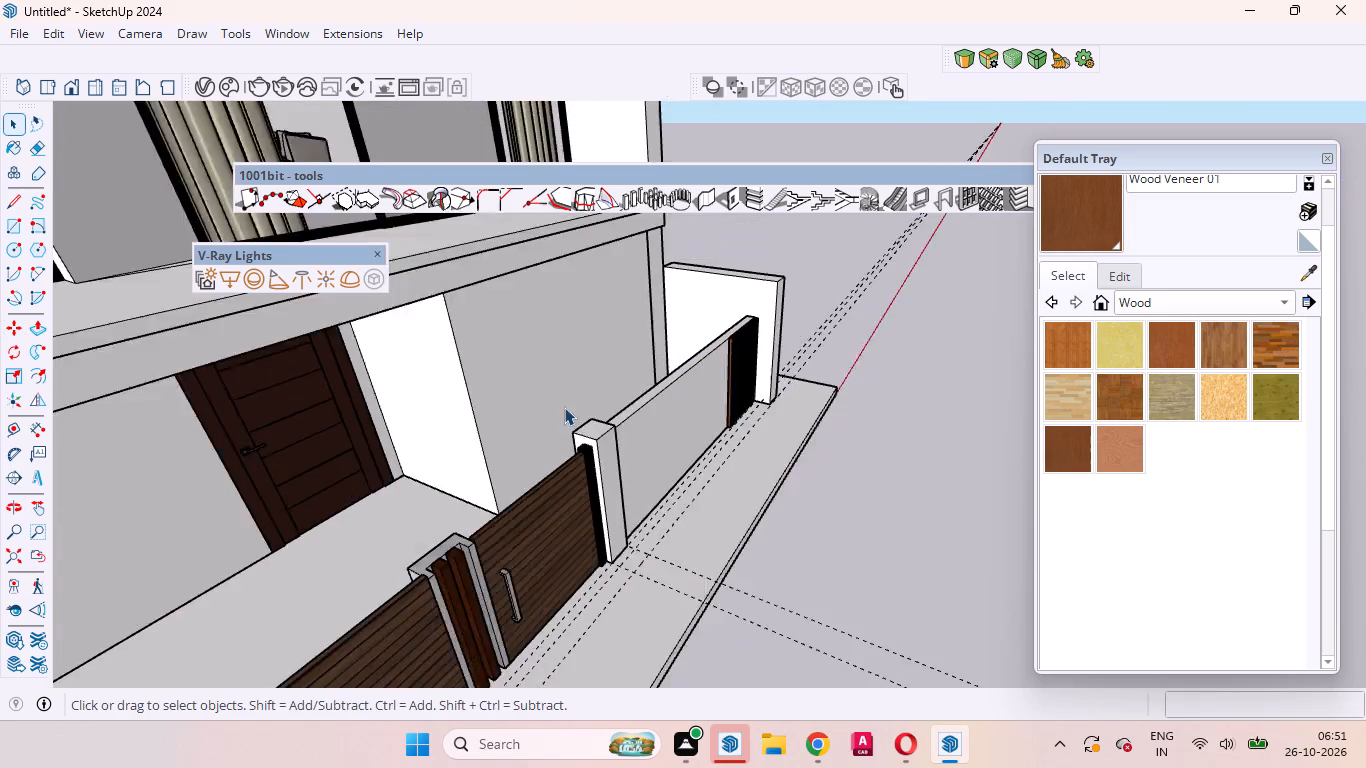
{"action": "scroll", "coordinate": [564, 407], "scroll_direction": "down", "scroll_amount": 6}
{"action": "middle_click_drag", "start_coordinate": [627, 498], "coordinate": [369, 479]}
{"action": "scroll", "coordinate": [374, 464], "scroll_direction": "up", "scroll_amount": 3}
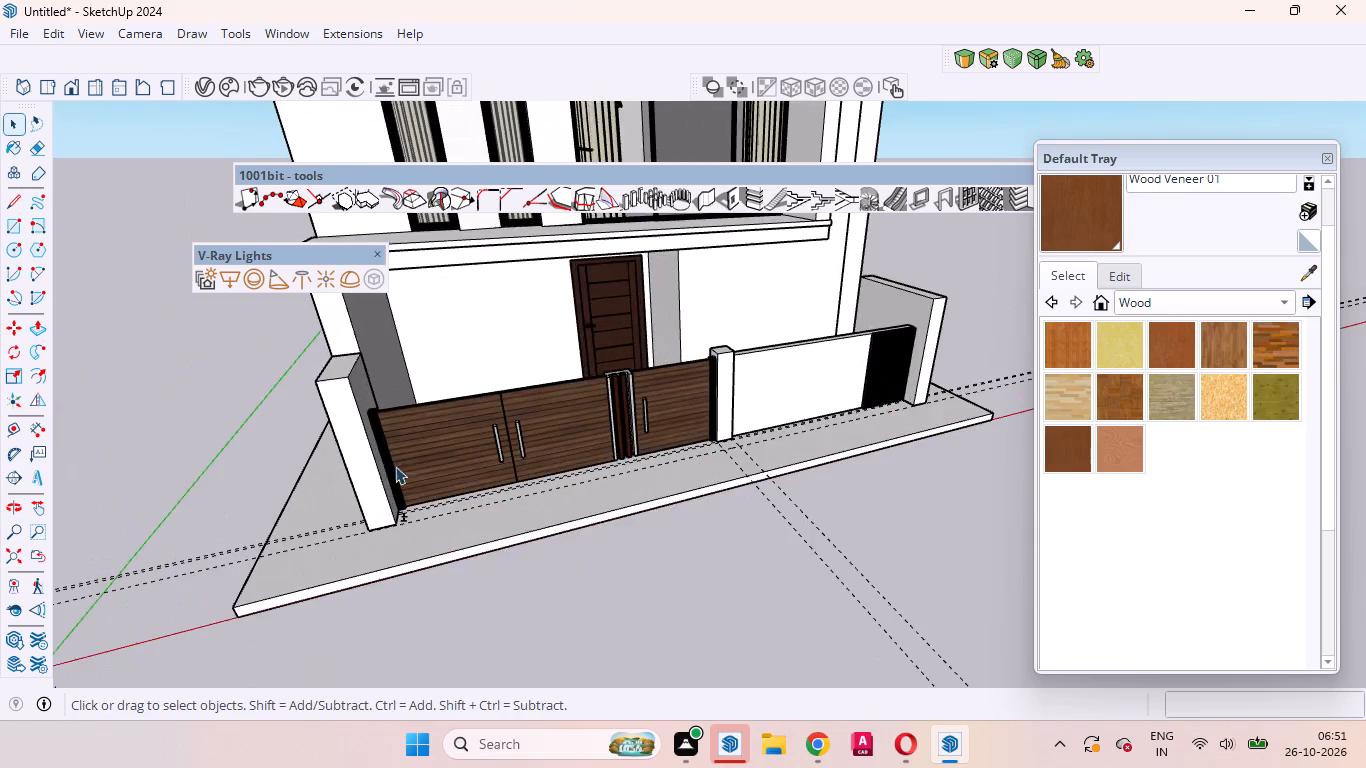
{"action": "scroll", "coordinate": [395, 466], "scroll_direction": "up", "scroll_amount": 9}
{"action": "middle_click_drag", "start_coordinate": [420, 506], "coordinate": [309, 500]}
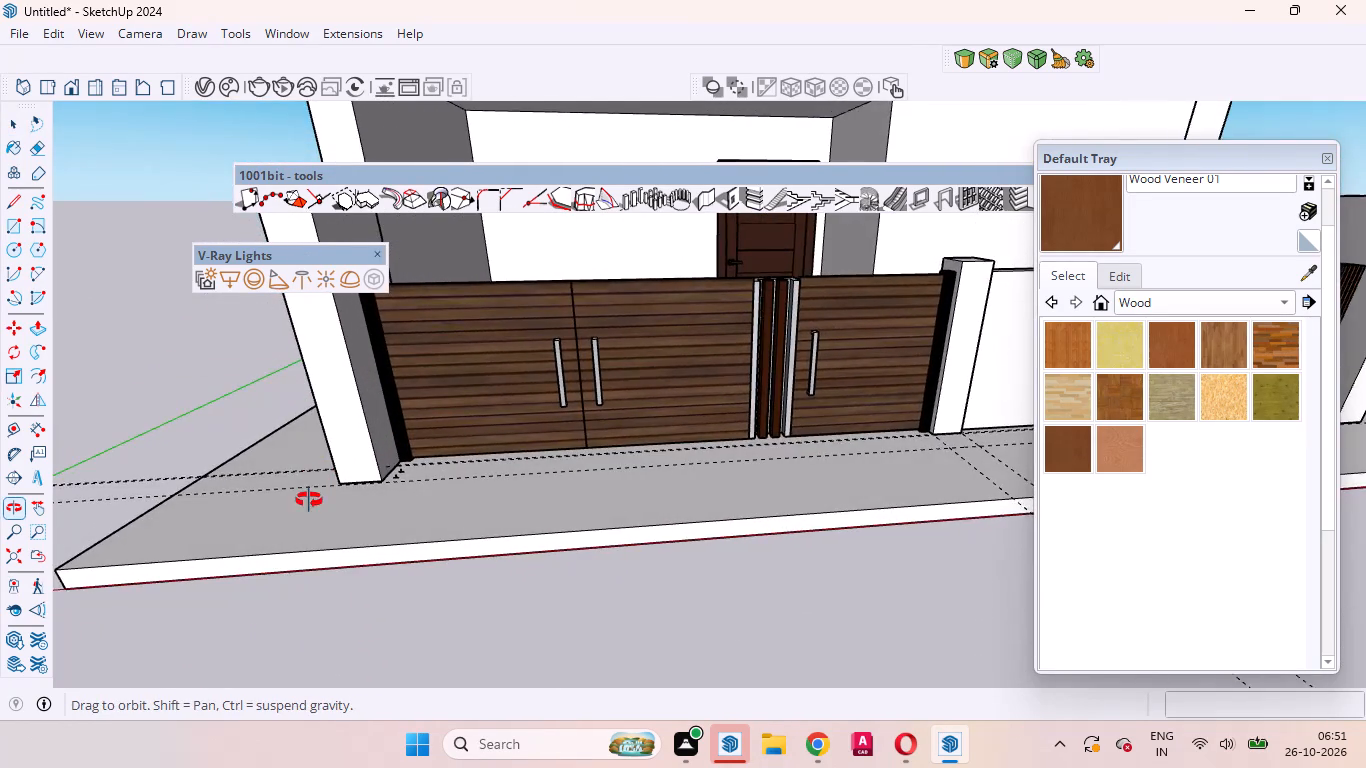
{"action": "middle_click_drag", "start_coordinate": [309, 500], "coordinate": [308, 520]}
{"action": "scroll", "coordinate": [308, 521], "scroll_direction": "down", "scroll_amount": 9}
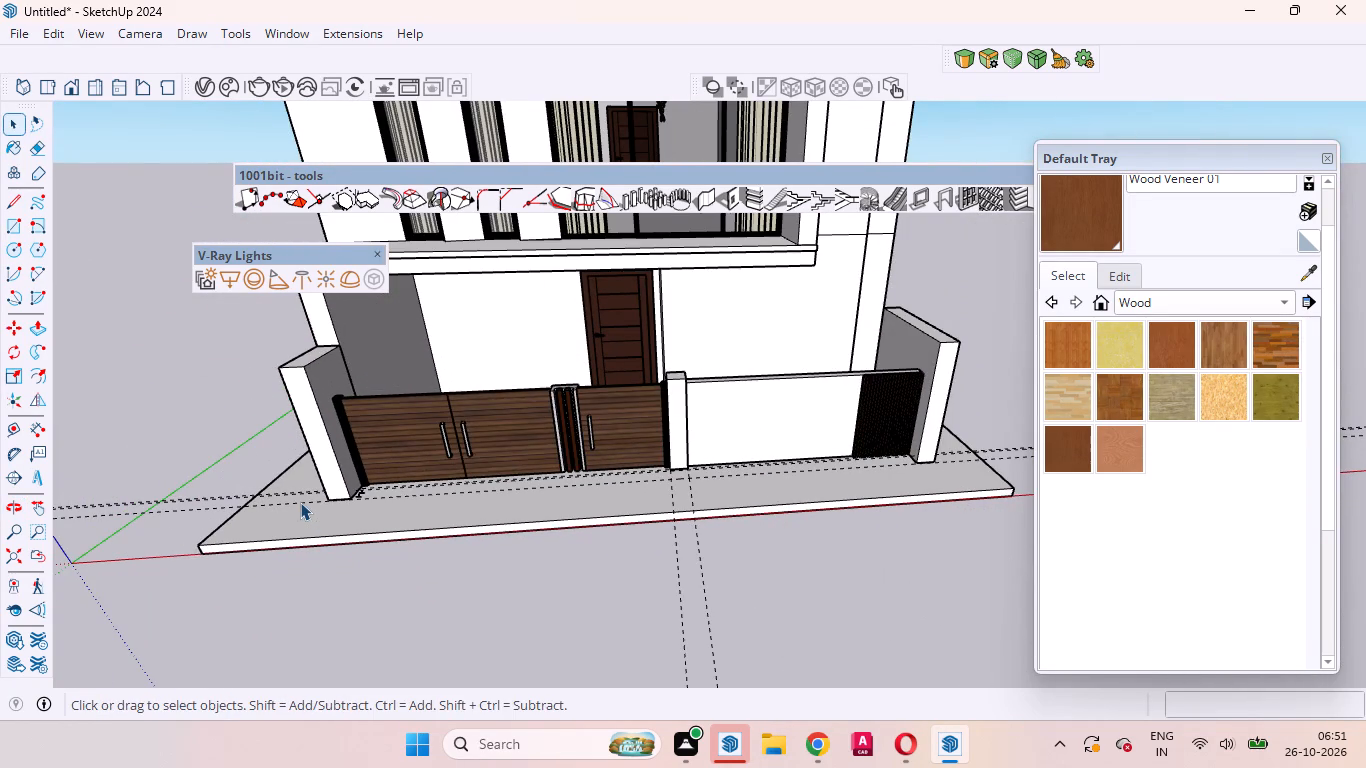
{"action": "scroll", "coordinate": [303, 500], "scroll_direction": "down", "scroll_amount": 6}
{"action": "scroll", "coordinate": [537, 488], "scroll_direction": "up", "scroll_amount": 5}
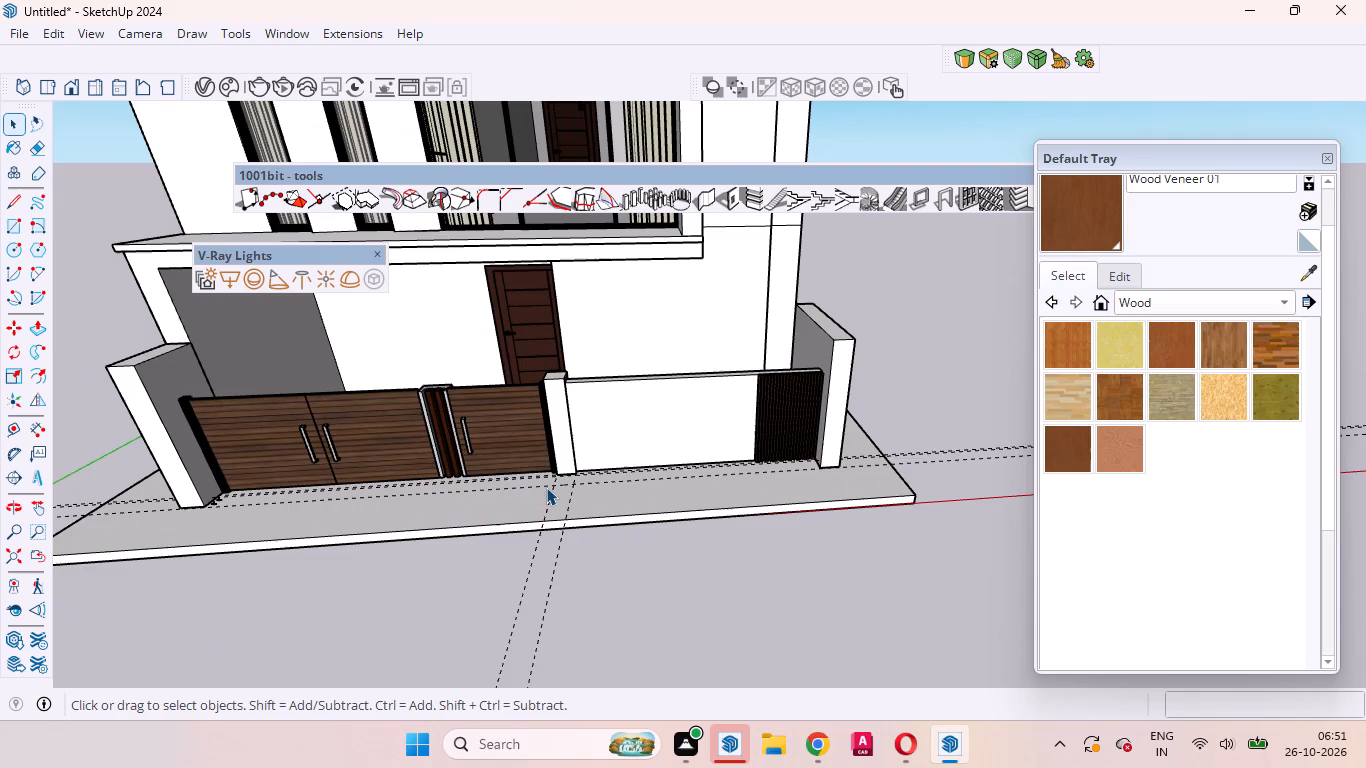
{"action": "scroll", "coordinate": [539, 493], "scroll_direction": "down", "scroll_amount": 4}
{"action": "scroll", "coordinate": [564, 494], "scroll_direction": "up", "scroll_amount": 13}
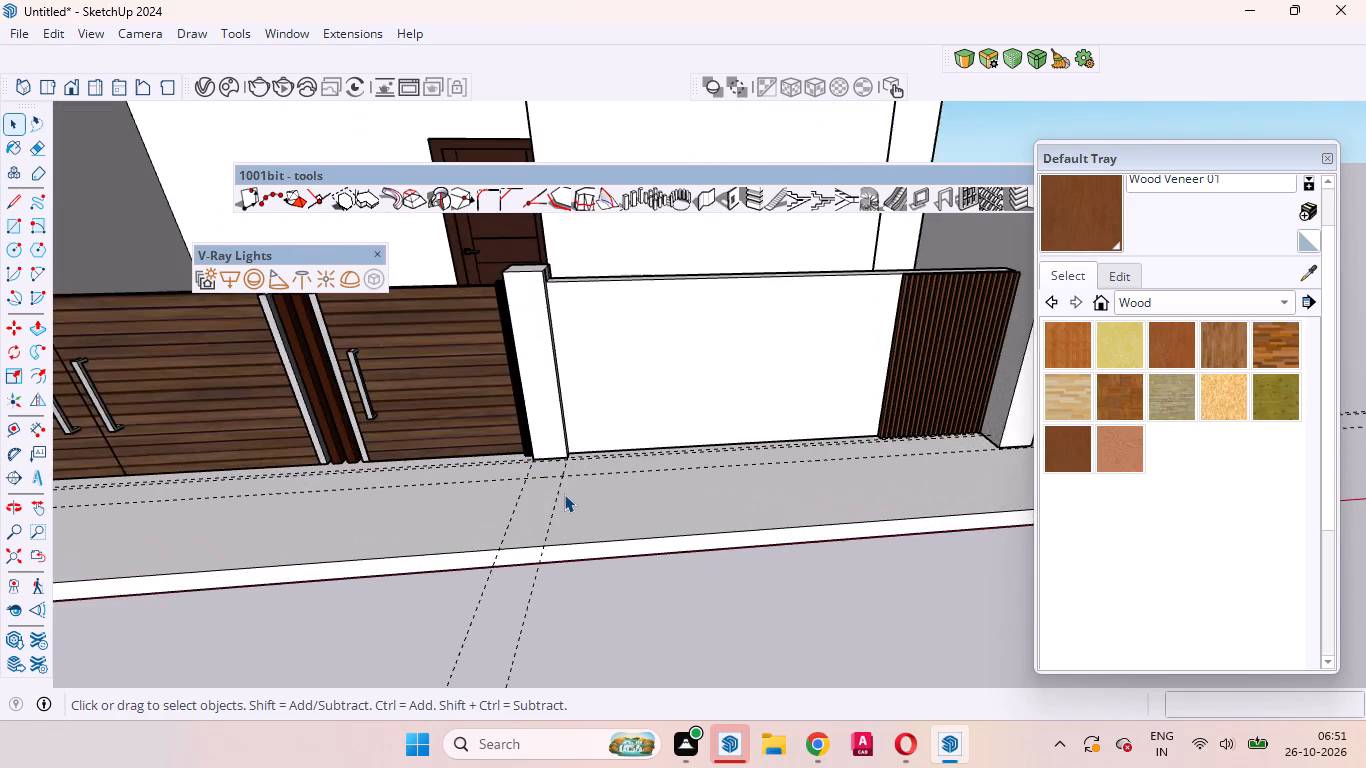
{"action": "scroll", "coordinate": [564, 494], "scroll_direction": "up", "scroll_amount": 2}
{"action": "scroll", "coordinate": [557, 483], "scroll_direction": "down", "scroll_amount": 8}
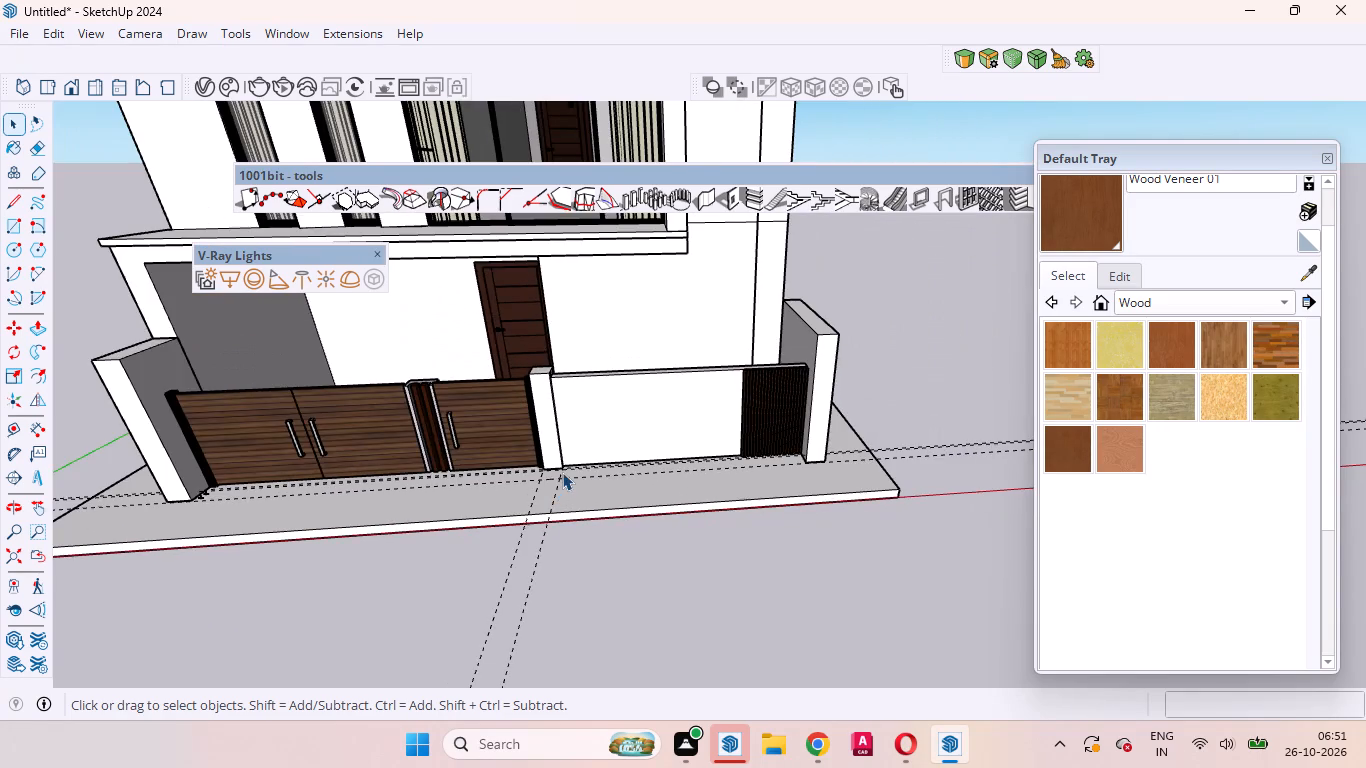
{"action": "scroll", "coordinate": [562, 472], "scroll_direction": "up", "scroll_amount": 13}
{"action": "scroll", "coordinate": [562, 472], "scroll_direction": "down", "scroll_amount": 15}
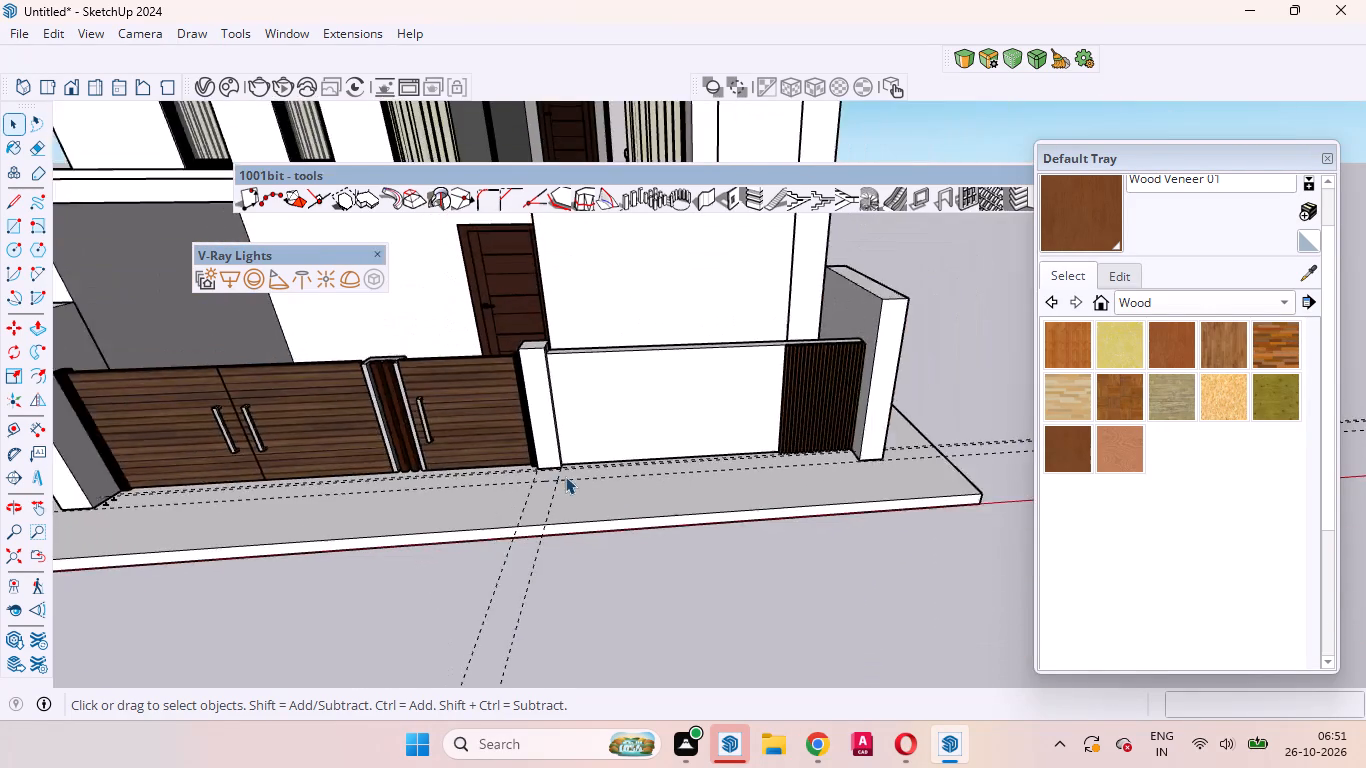
{"action": "middle_click_drag", "start_coordinate": [658, 487], "coordinate": [690, 601]}
{"action": "scroll", "coordinate": [580, 483], "scroll_direction": "up", "scroll_amount": 10}
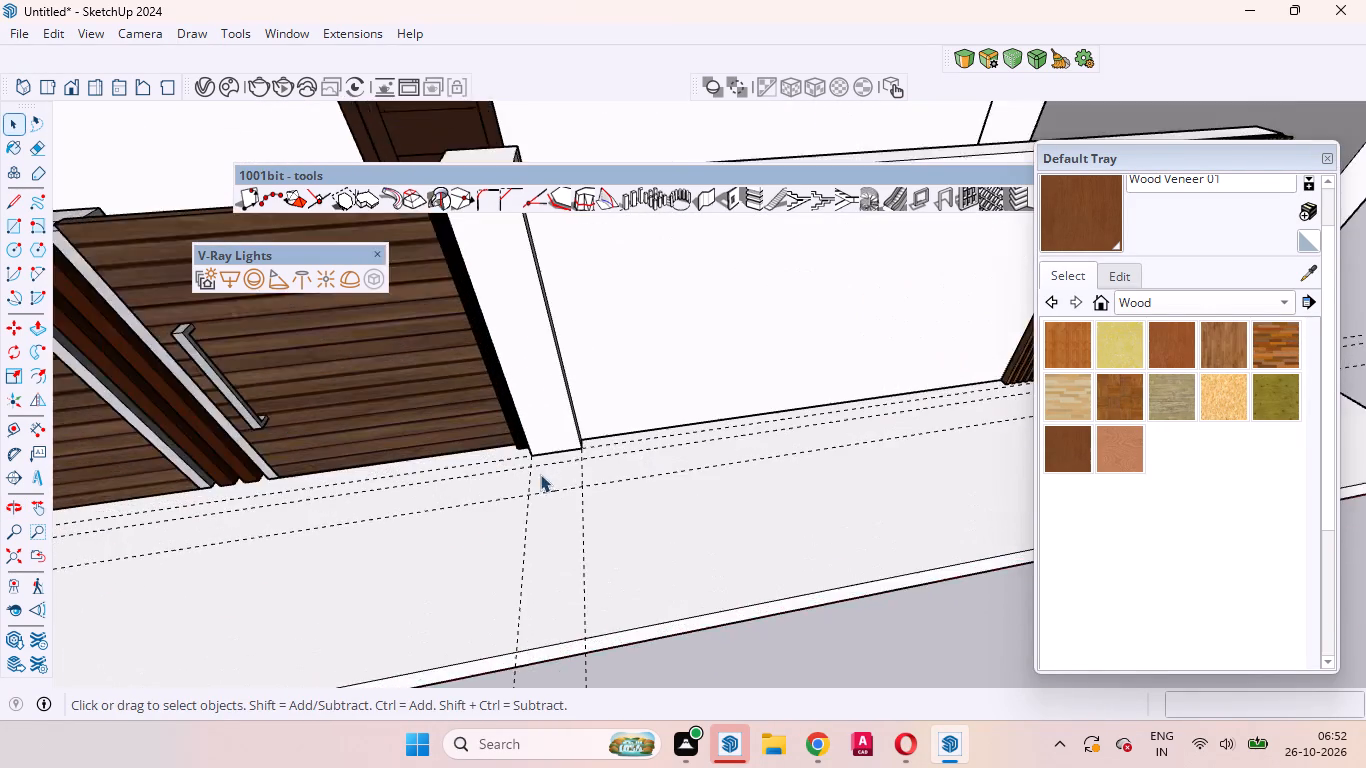
{"action": "scroll", "coordinate": [540, 474], "scroll_direction": "up", "scroll_amount": 5}
{"action": "scroll", "coordinate": [528, 454], "scroll_direction": "down", "scroll_amount": 17}
Create a new empty group for the next part of the frontage.
{"action": "right_click", "coordinate": [658, 575]}
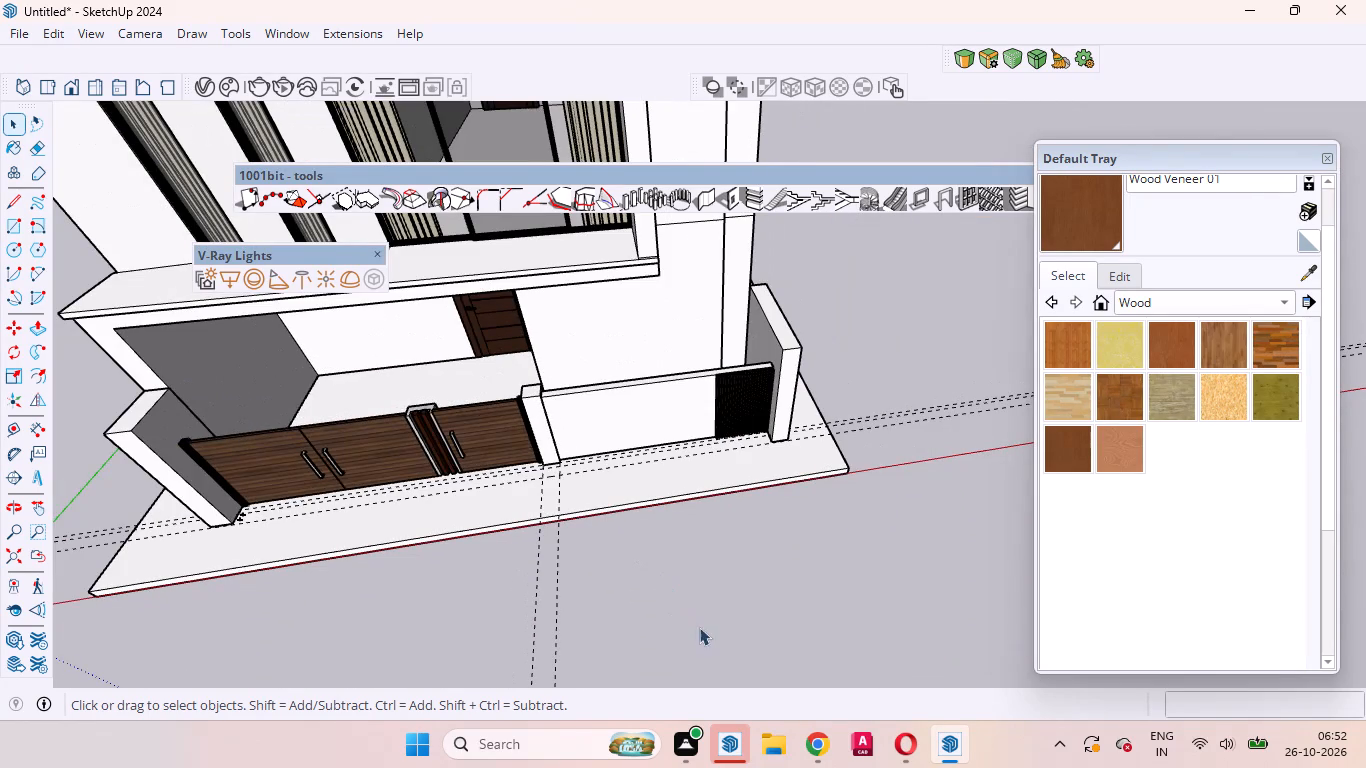
{"action": "right_click", "coordinate": [663, 555]}
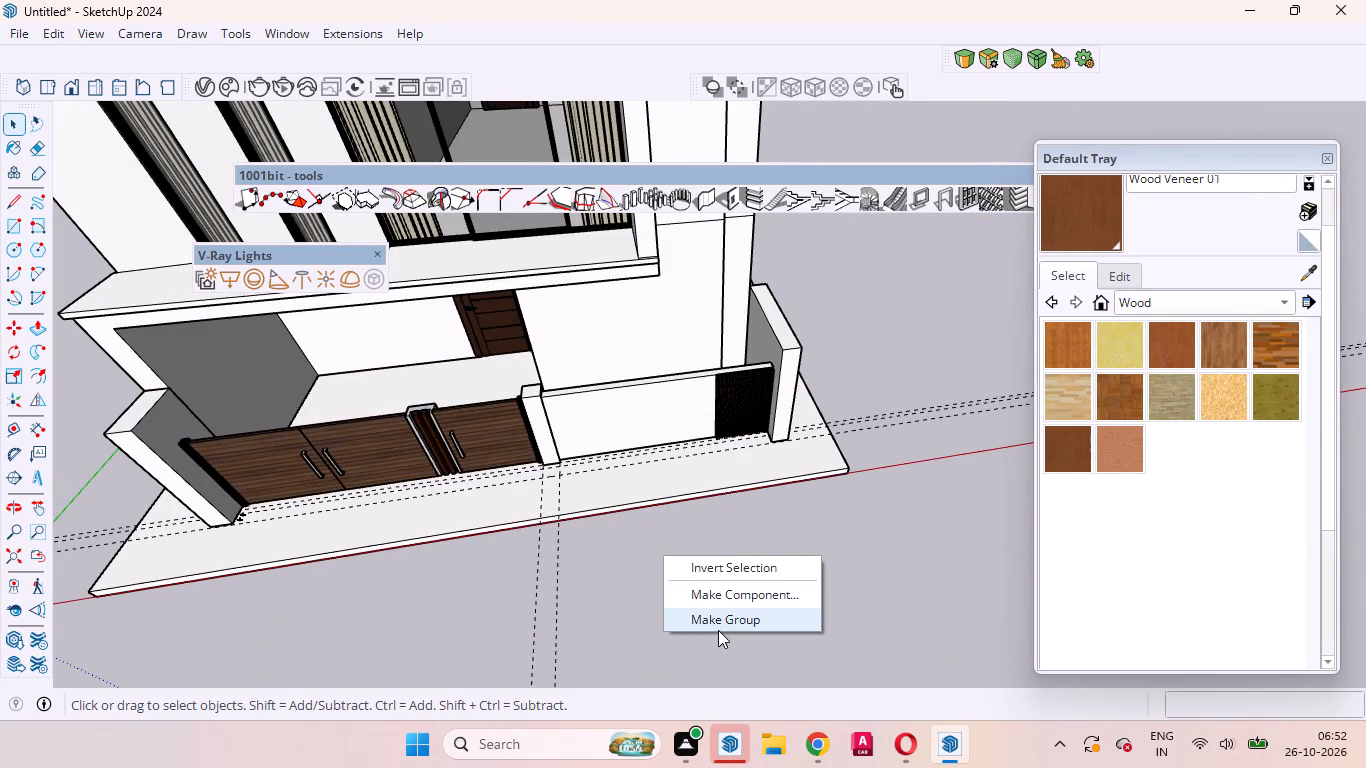
{"action": "left_click", "coordinate": [718, 630]}
Draw a rectangle about 13' 3" by 1' 2" on the slab along the boundary wall, from the side wall to the gate pillar.
{"action": "scroll", "coordinate": [508, 485], "scroll_direction": "up", "scroll_amount": 9}
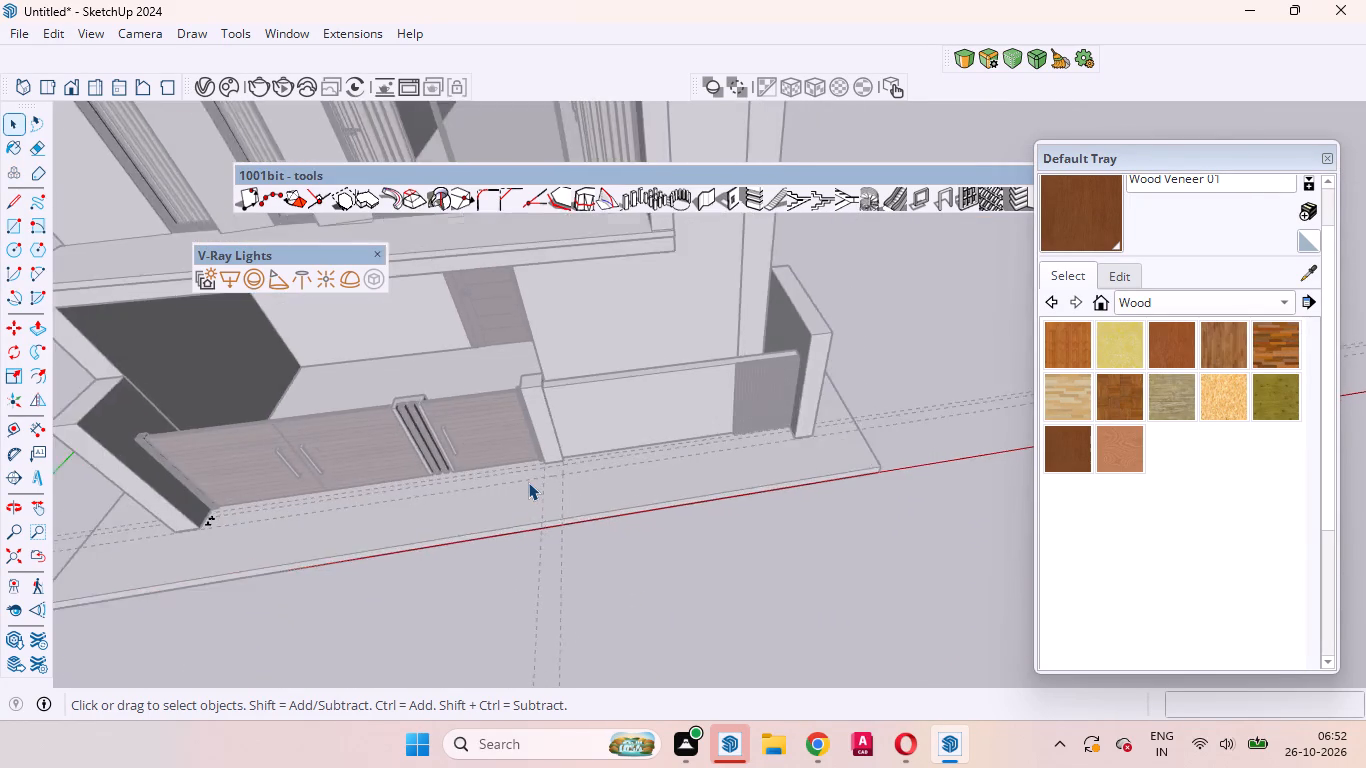
{"action": "scroll", "coordinate": [528, 482], "scroll_direction": "up", "scroll_amount": 15}
{"action": "middle_click_drag", "start_coordinate": [630, 439], "coordinate": [596, 529]}
{"action": "scroll", "coordinate": [596, 529], "scroll_direction": "up", "scroll_amount": 1}
{"action": "scroll", "coordinate": [582, 522], "scroll_direction": "down", "scroll_amount": 17}
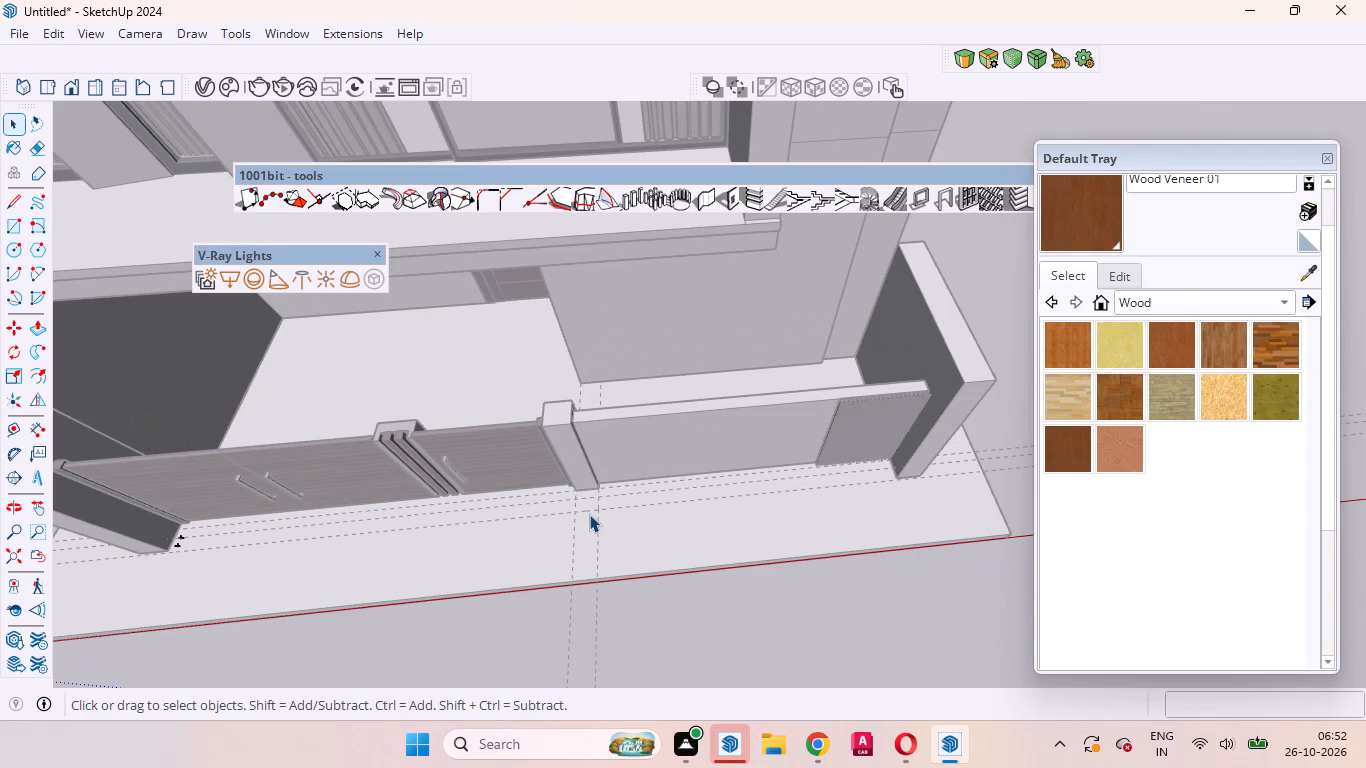
{"action": "key", "text": "r"}
{"action": "scroll", "coordinate": [589, 514], "scroll_direction": "up", "scroll_amount": 8}
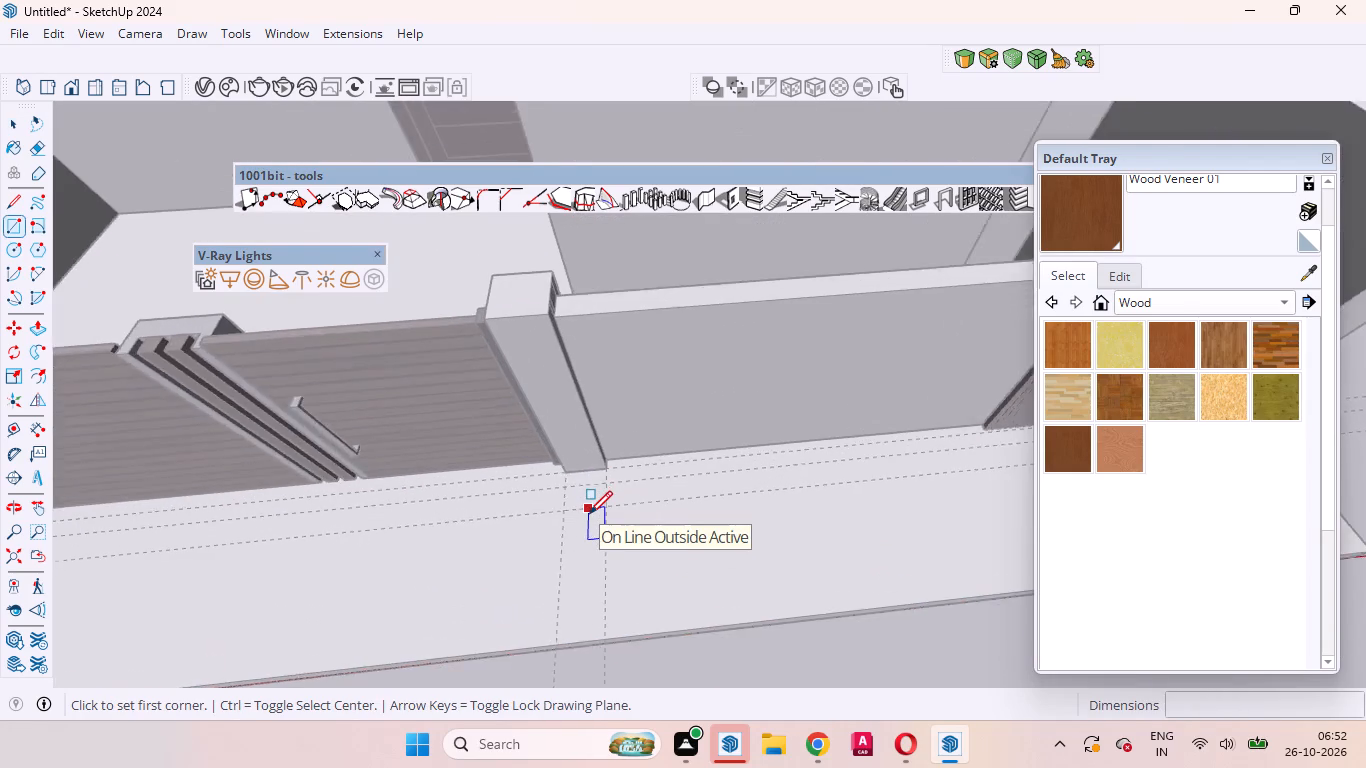
{"action": "scroll", "coordinate": [589, 514], "scroll_direction": "up", "scroll_amount": 1}
{"action": "scroll", "coordinate": [589, 514], "scroll_direction": "down", "scroll_amount": 14}
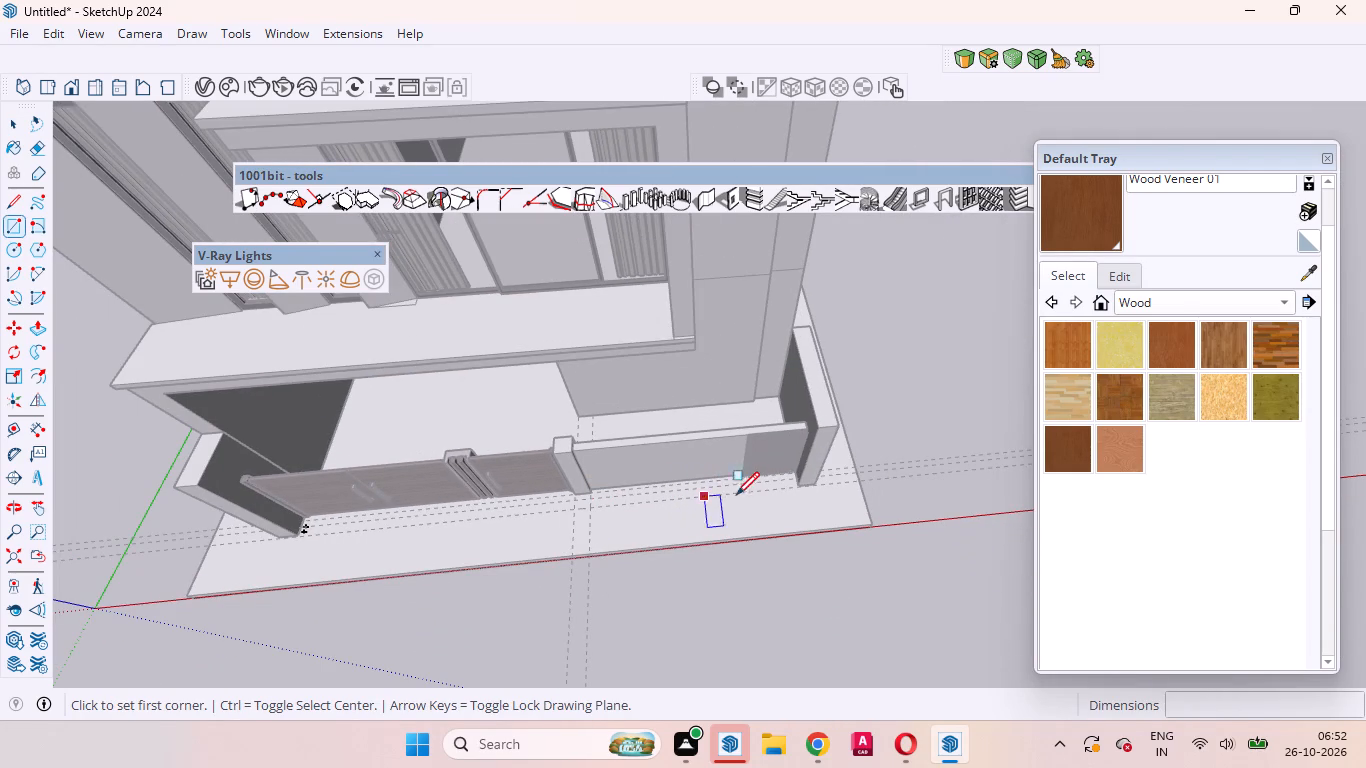
{"action": "scroll", "coordinate": [746, 495], "scroll_direction": "up", "scroll_amount": 5}
{"action": "left_click", "coordinate": [809, 482]}
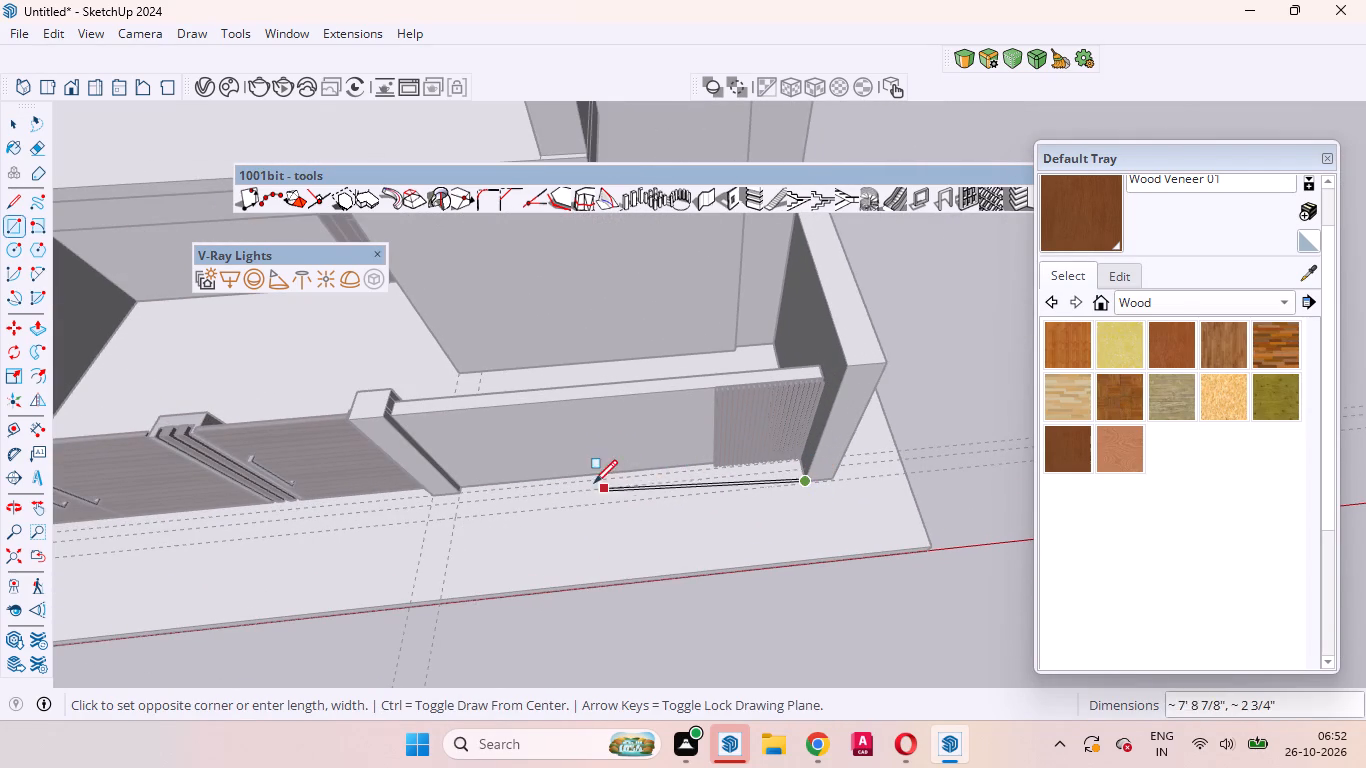
{"action": "scroll", "coordinate": [508, 492], "scroll_direction": "up", "scroll_amount": 13}
{"action": "scroll", "coordinate": [380, 558], "scroll_direction": "up", "scroll_amount": 2}
{"action": "scroll", "coordinate": [395, 442], "scroll_direction": "up", "scroll_amount": 5}
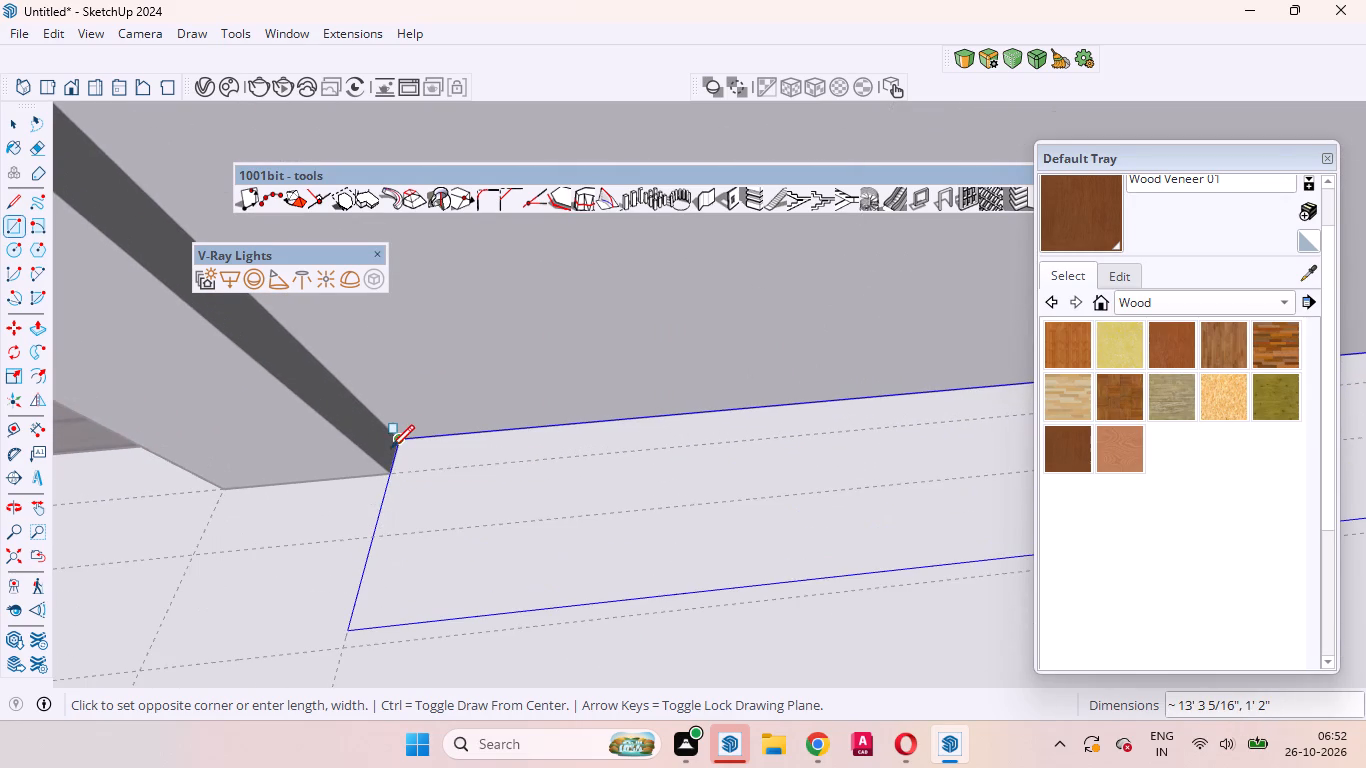
{"action": "scroll", "coordinate": [389, 451], "scroll_direction": "down", "scroll_amount": 19}
{"action": "scroll", "coordinate": [391, 458], "scroll_direction": "up", "scroll_amount": 4}
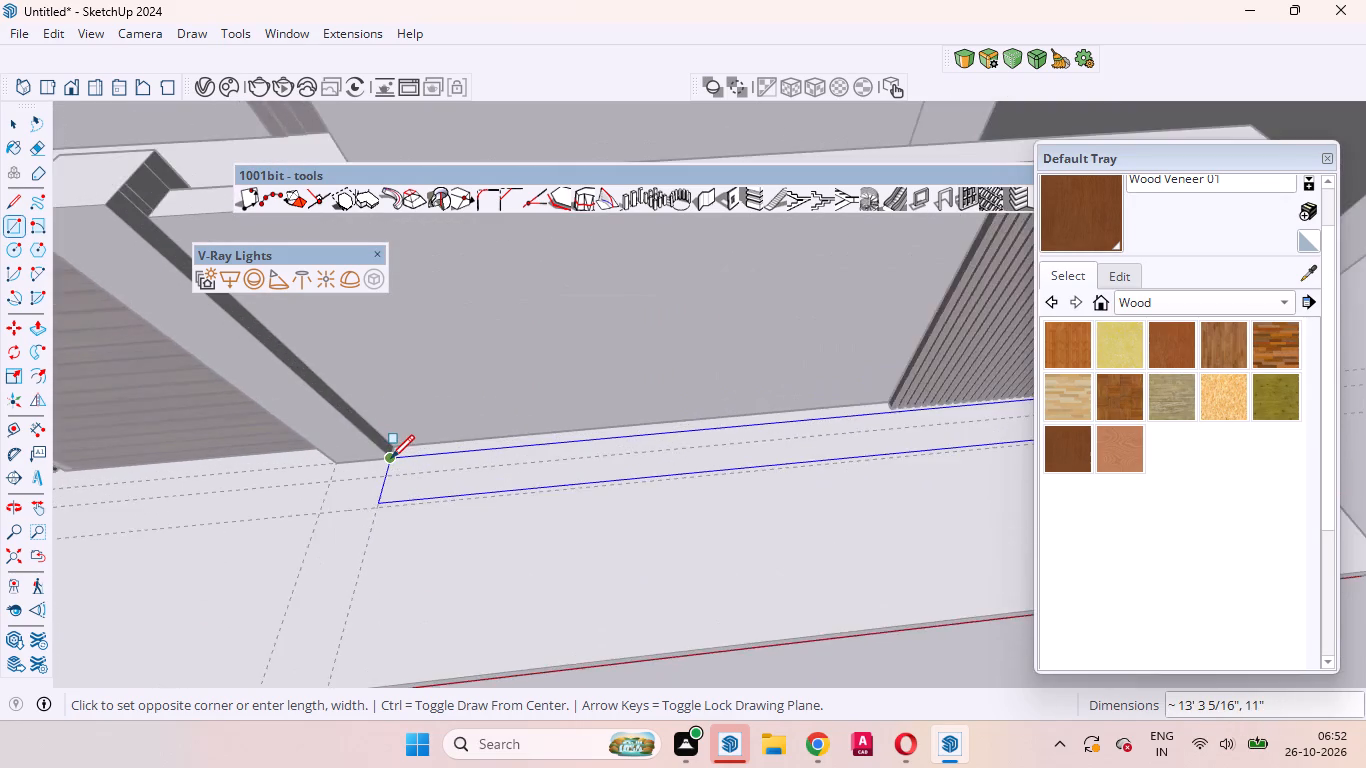
{"action": "scroll", "coordinate": [391, 458], "scroll_direction": "up", "scroll_amount": 8}
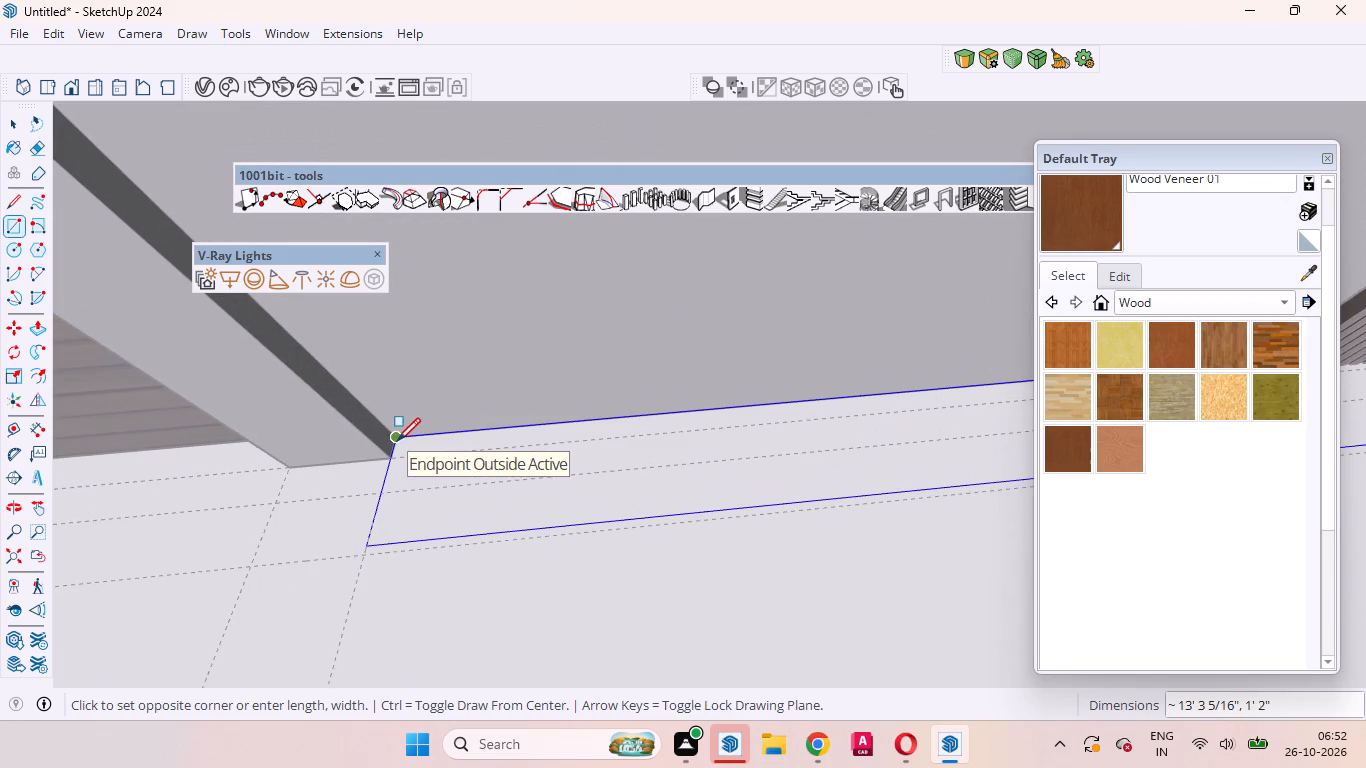
{"action": "left_click", "coordinate": [397, 441]}
{"action": "key", "text": "space"}
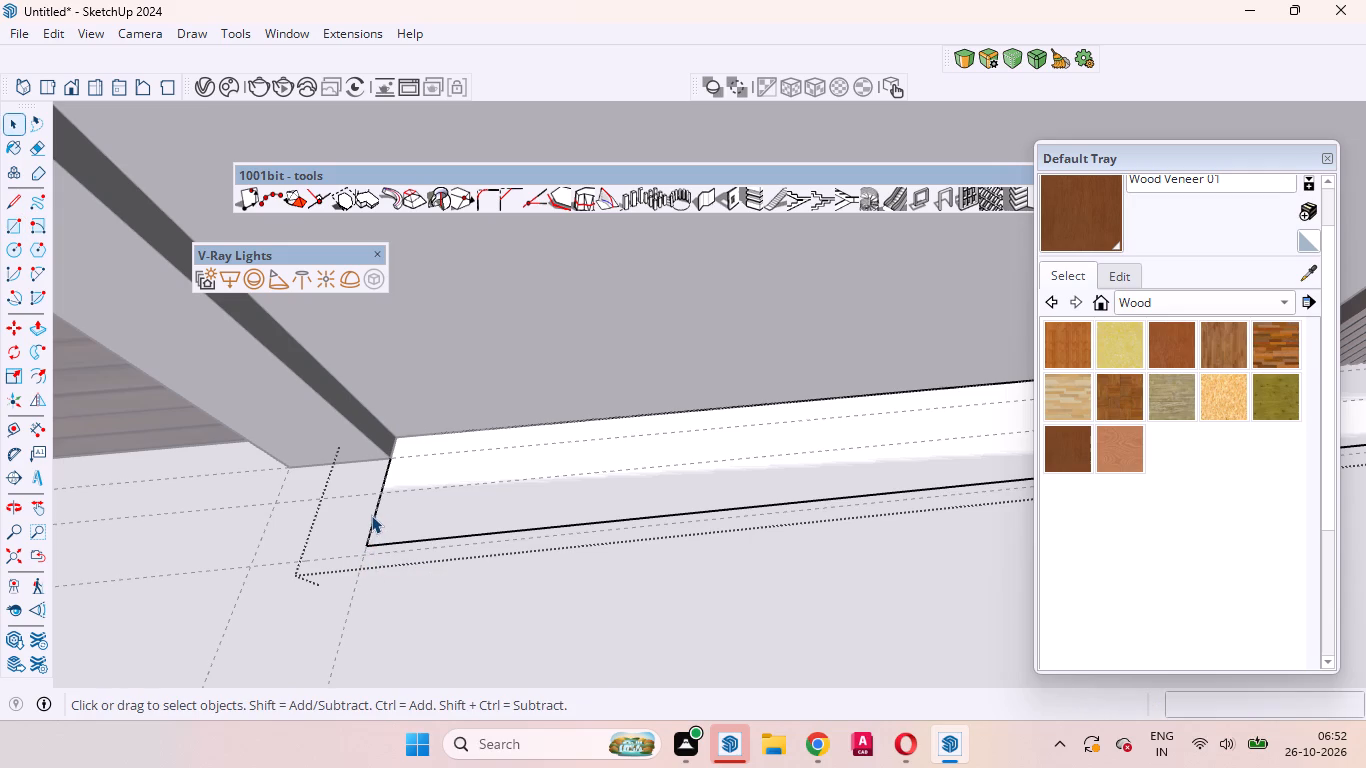
Move the rectangle's short edge at the gate pillar outward 1' to line up with the pillar's gate-side edge.
{"action": "left_click", "coordinate": [373, 517]}
{"action": "key", "text": "m"}
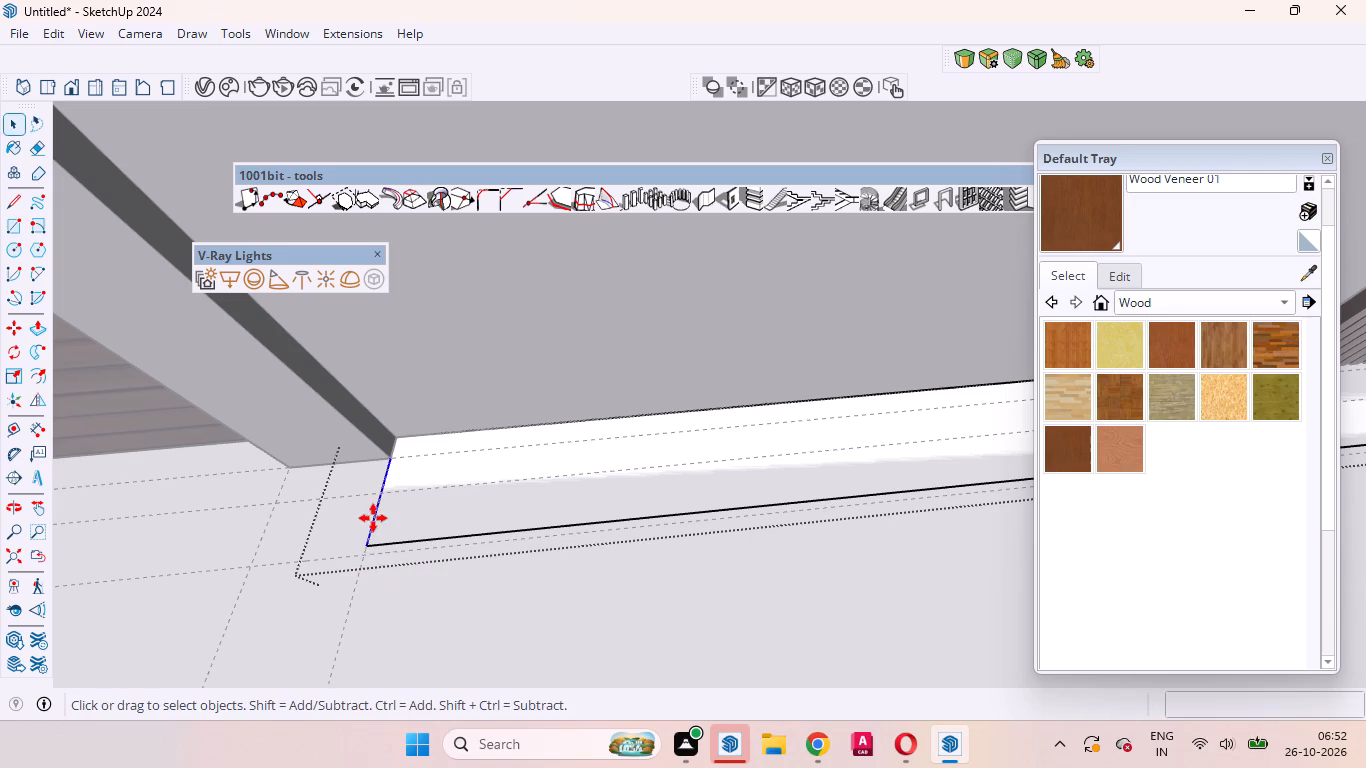
{"action": "left_click", "coordinate": [373, 518]}
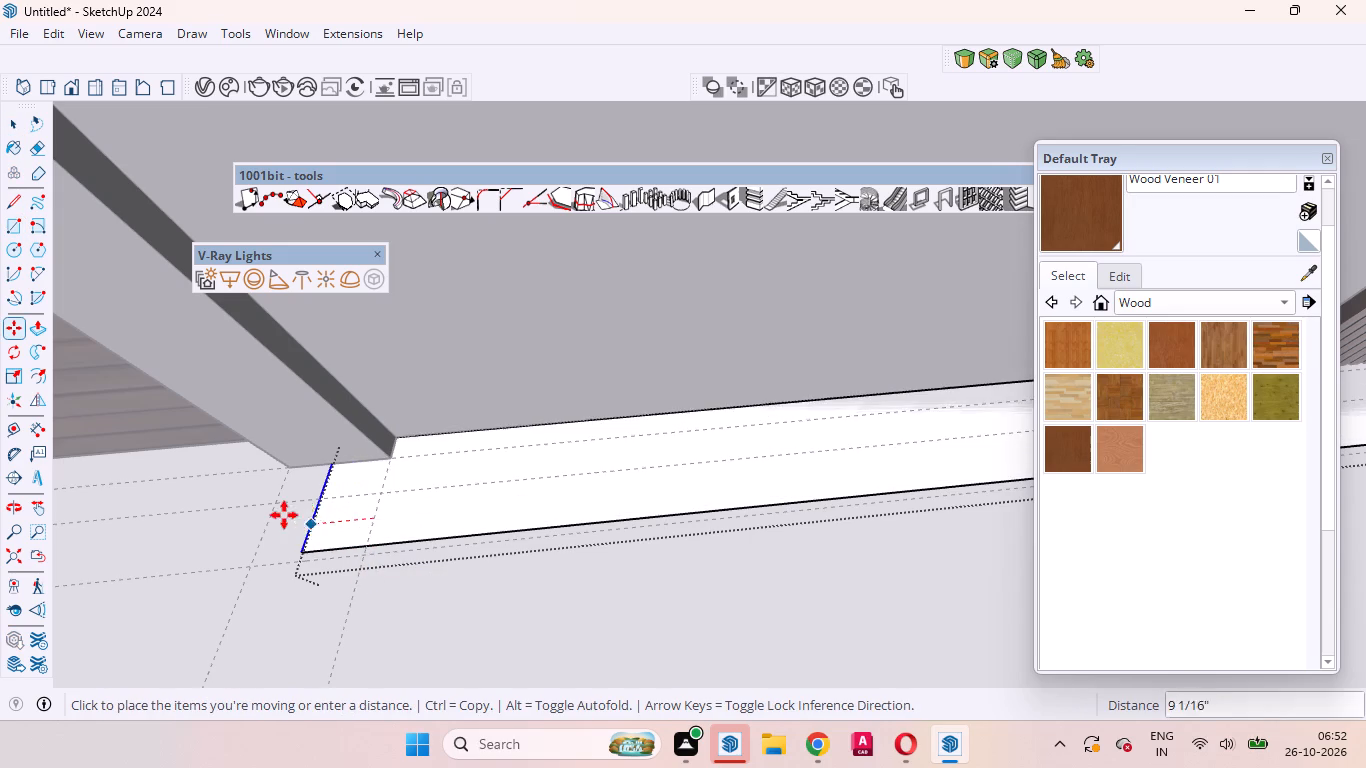
{"action": "left_click", "coordinate": [266, 520]}
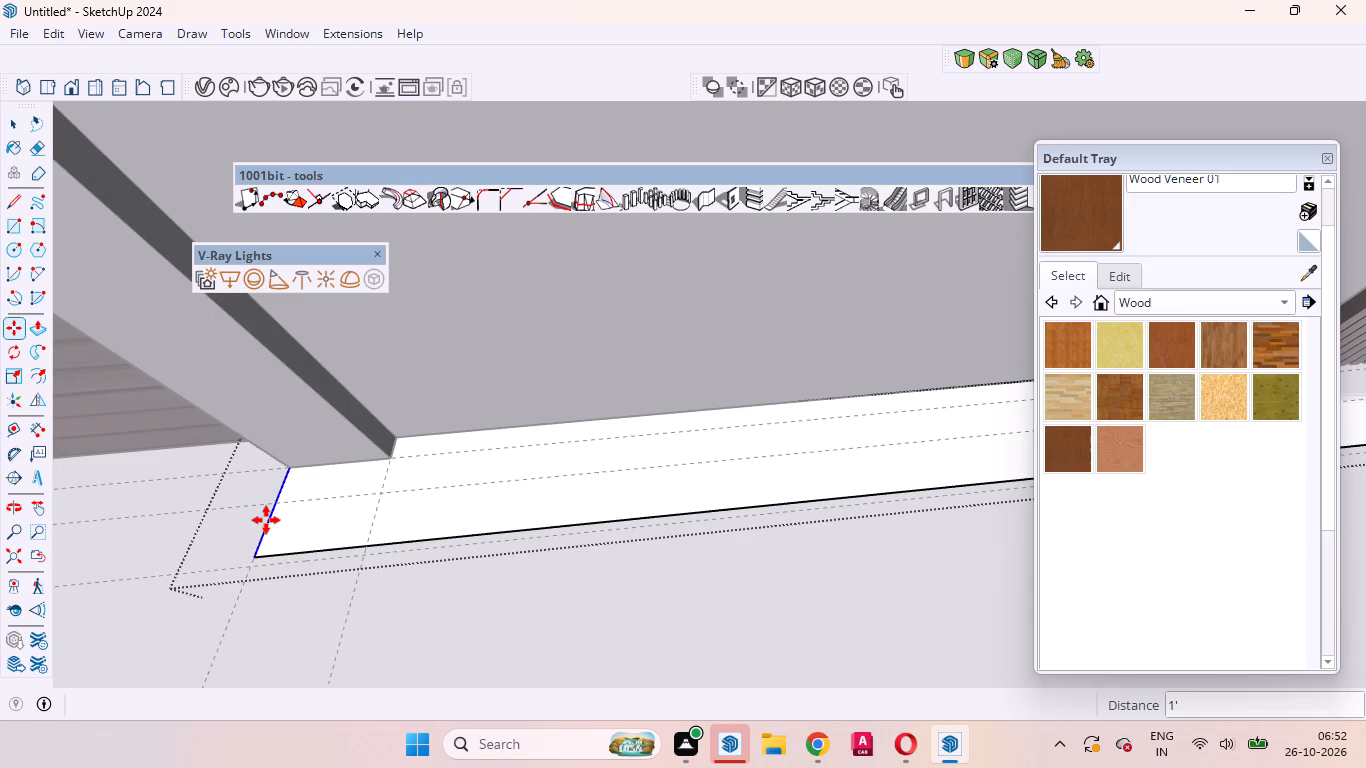
{"action": "key", "text": "space"}
Extrude the rectangle up 10" as a low block before the boundary wall and leave the group.
{"action": "key", "text": "p"}
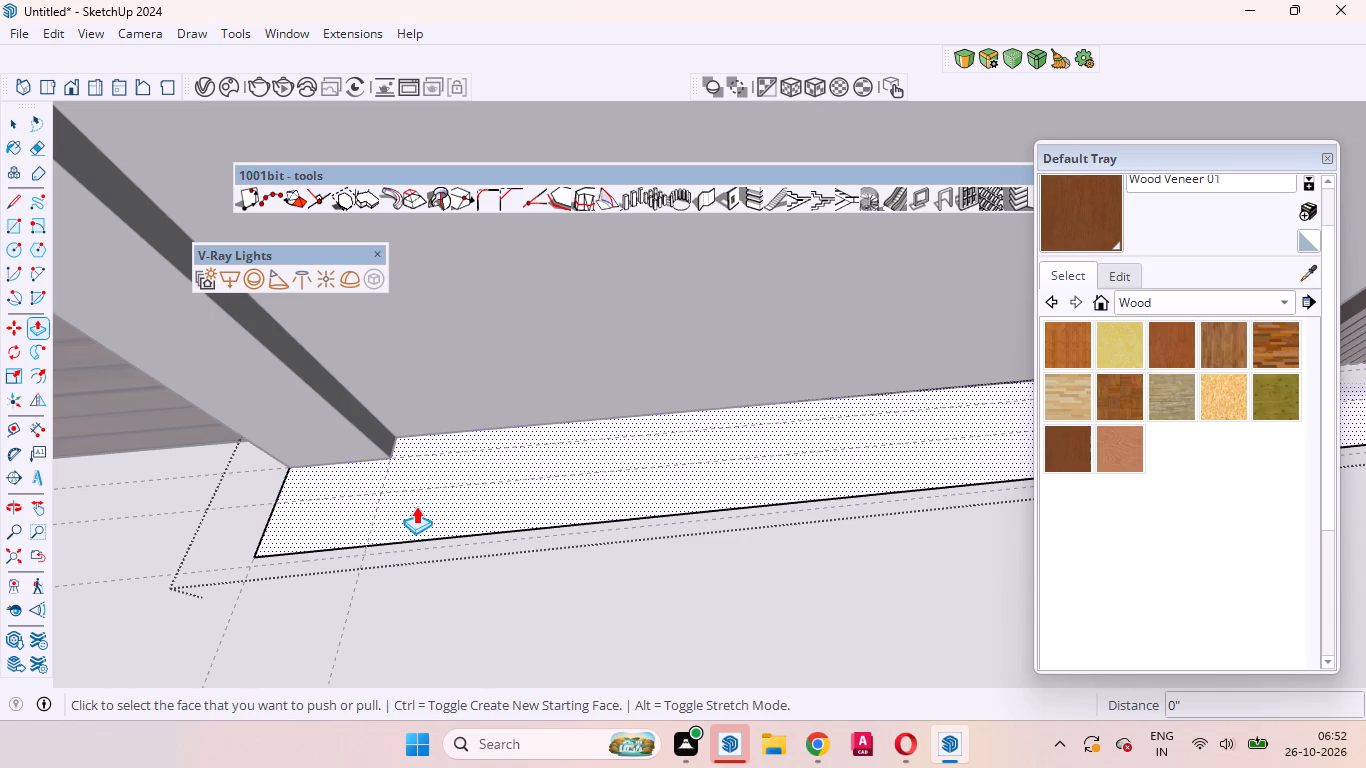
{"action": "left_click", "coordinate": [416, 506]}
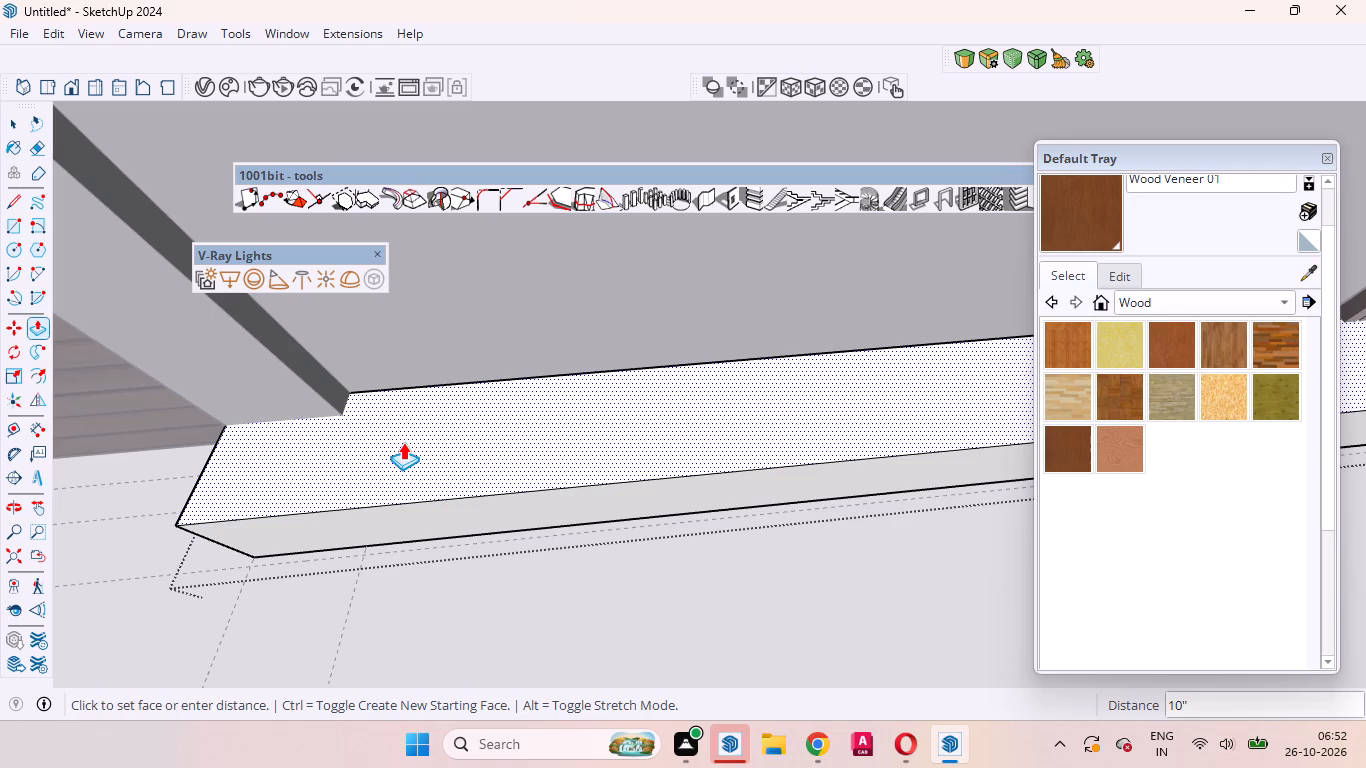
{"action": "type", "text": "10"}
{"action": "key", "text": "Return"}
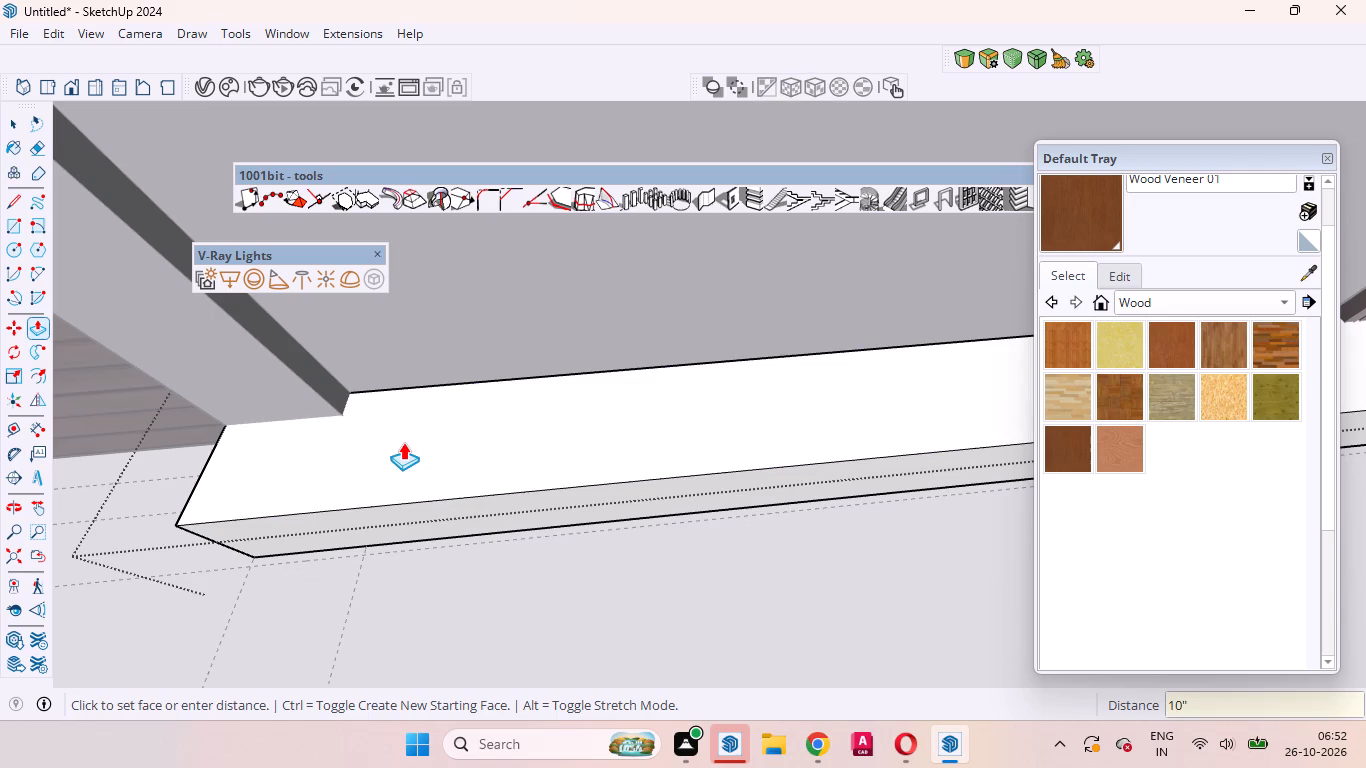
{"action": "key", "text": "space"}
{"action": "scroll", "coordinate": [433, 467], "scroll_direction": "down", "scroll_amount": 20}
{"action": "scroll", "coordinate": [433, 467], "scroll_direction": "down", "scroll_amount": 2}
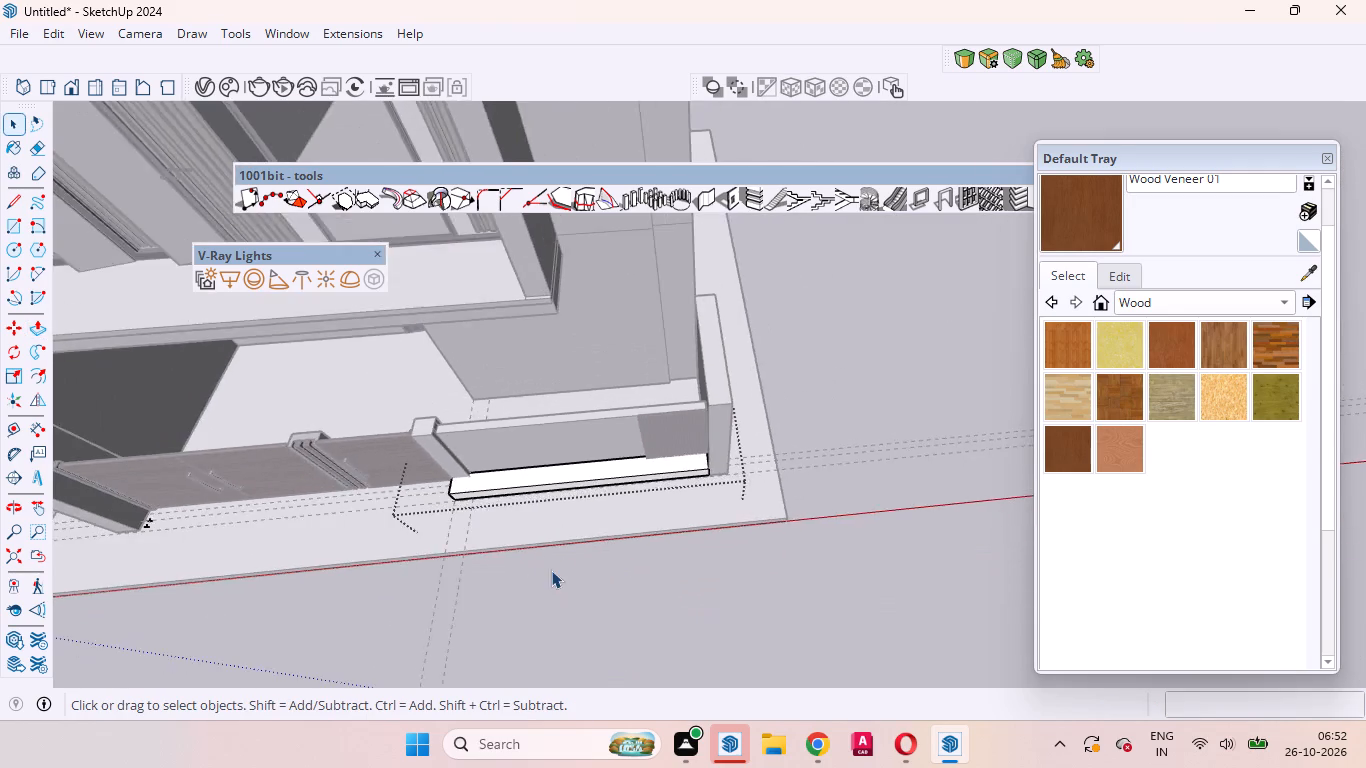
{"action": "middle_click_drag", "start_coordinate": [551, 570], "coordinate": [585, 282]}
{"action": "scroll", "coordinate": [593, 280], "scroll_direction": "up", "scroll_amount": 1}
{"action": "left_click", "coordinate": [822, 389]}
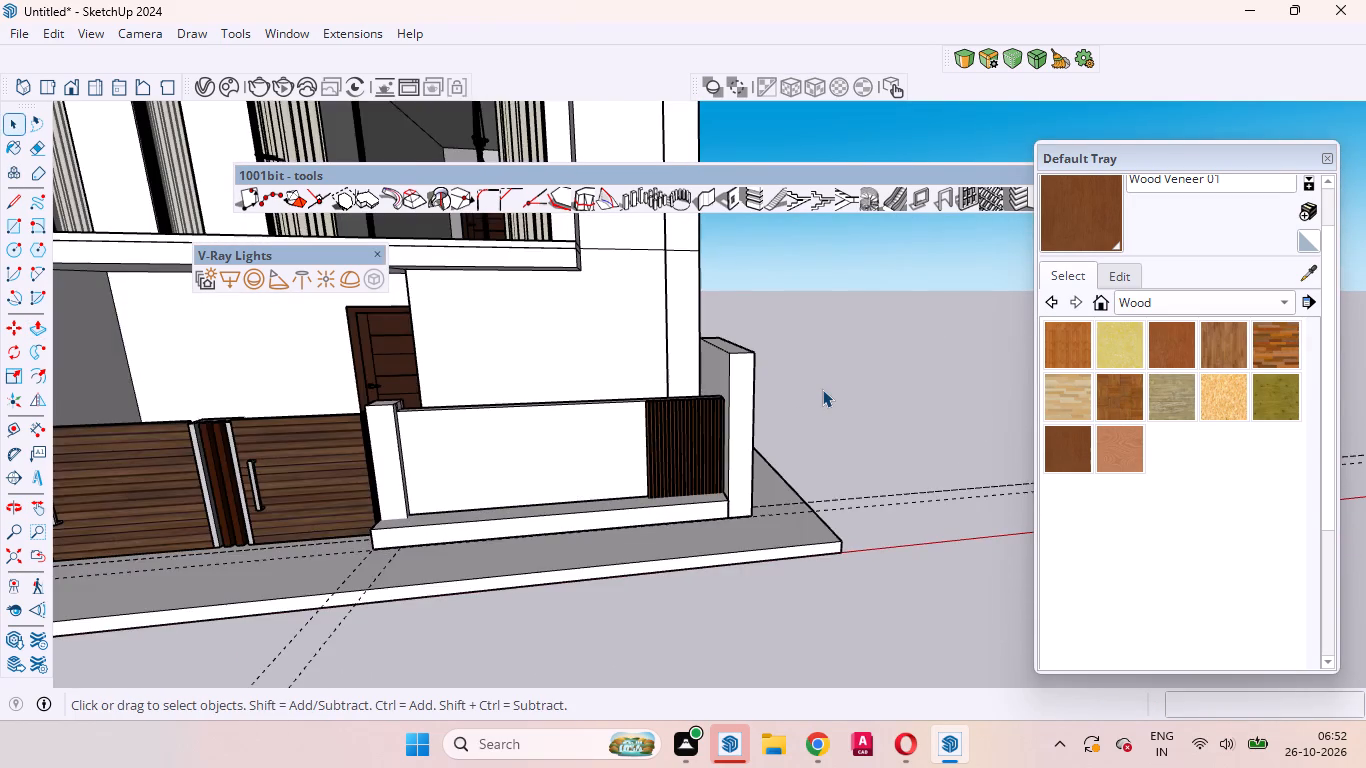
Open the low block's group and offset its top face inward about 2 3/16" to form a rim.
{"action": "scroll", "coordinate": [822, 389], "scroll_direction": "down", "scroll_amount": 6}
{"action": "scroll", "coordinate": [712, 447], "scroll_direction": "up", "scroll_amount": 11}
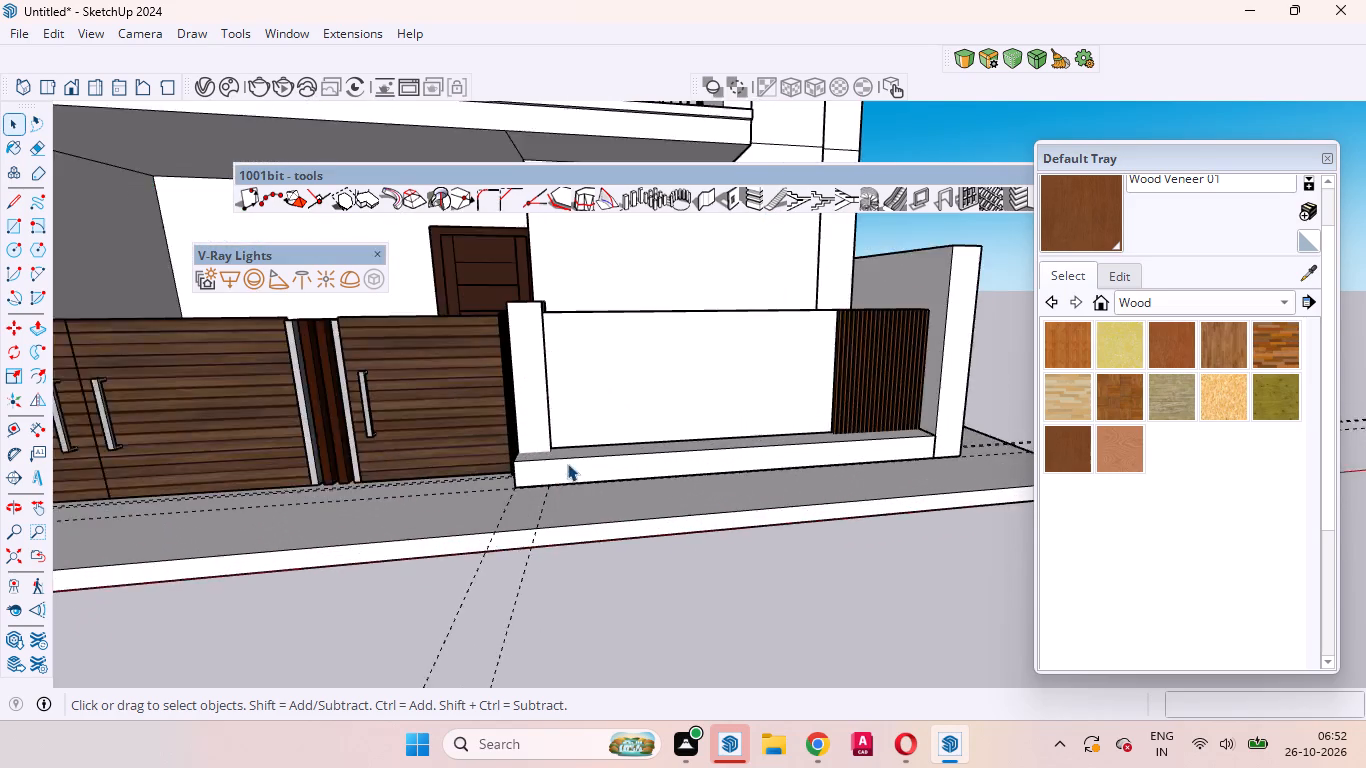
{"action": "scroll", "coordinate": [567, 463], "scroll_direction": "up", "scroll_amount": 4}
{"action": "scroll", "coordinate": [561, 453], "scroll_direction": "down", "scroll_amount": 3}
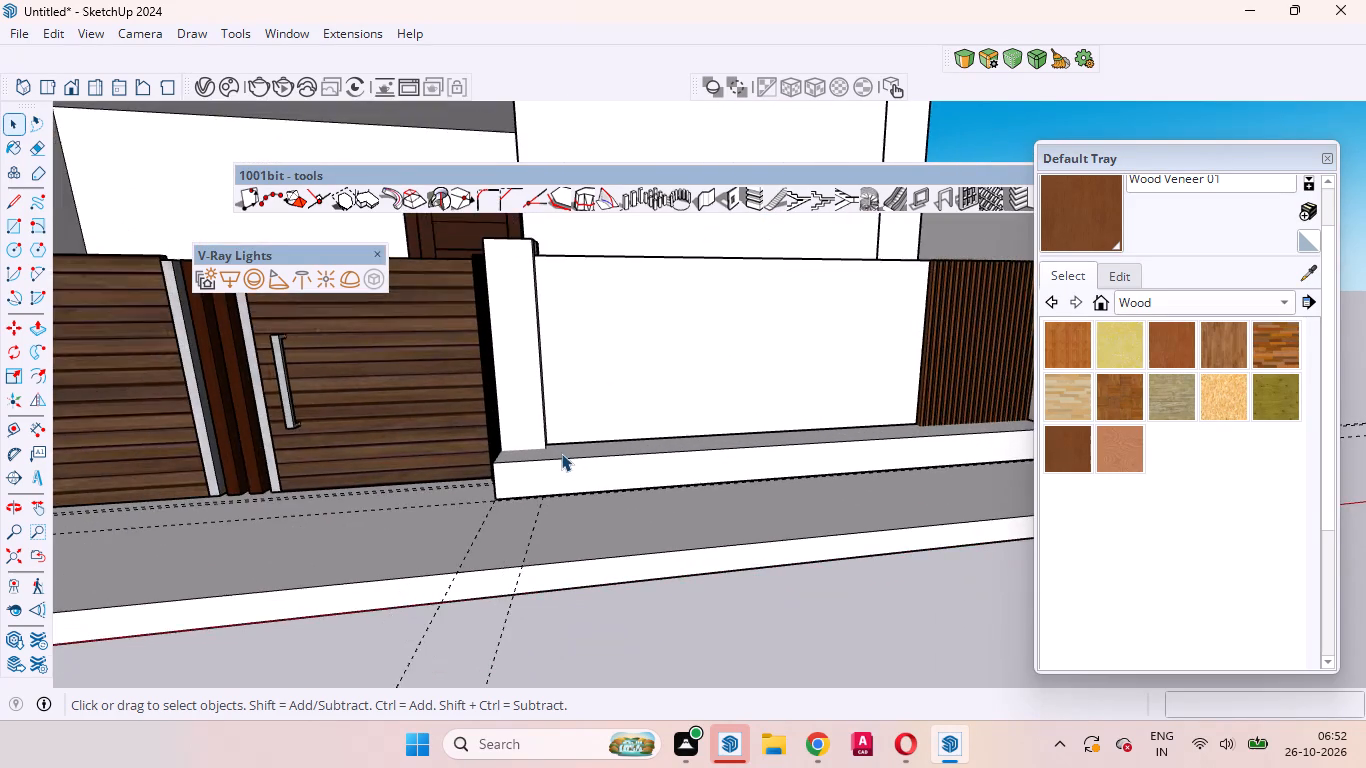
{"action": "scroll", "coordinate": [561, 453], "scroll_direction": "up", "scroll_amount": 9}
{"action": "middle_click_drag", "start_coordinate": [561, 453], "coordinate": [558, 615]}
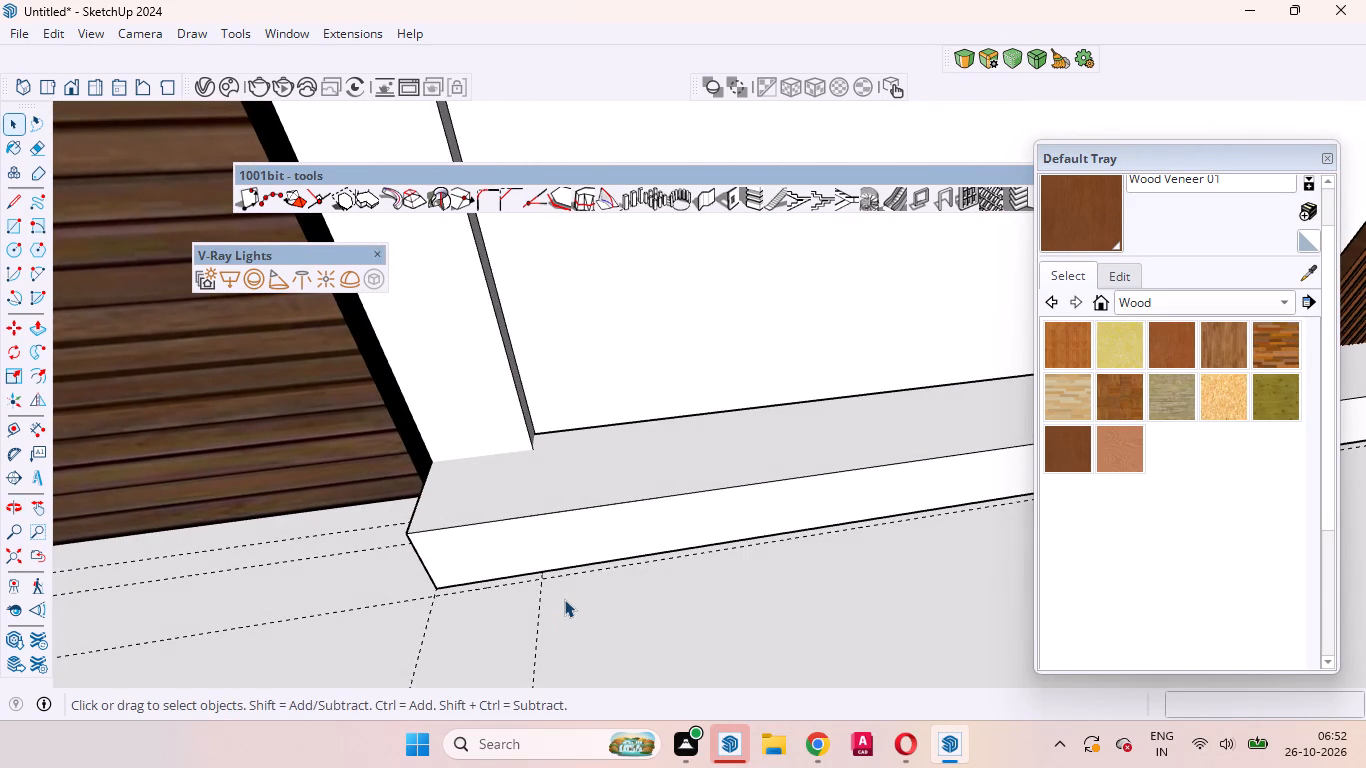
{"action": "scroll", "coordinate": [505, 511], "scroll_direction": "up", "scroll_amount": 1}
{"action": "scroll", "coordinate": [505, 511], "scroll_direction": "down", "scroll_amount": 6}
{"action": "scroll", "coordinate": [618, 489], "scroll_direction": "up", "scroll_amount": 4}
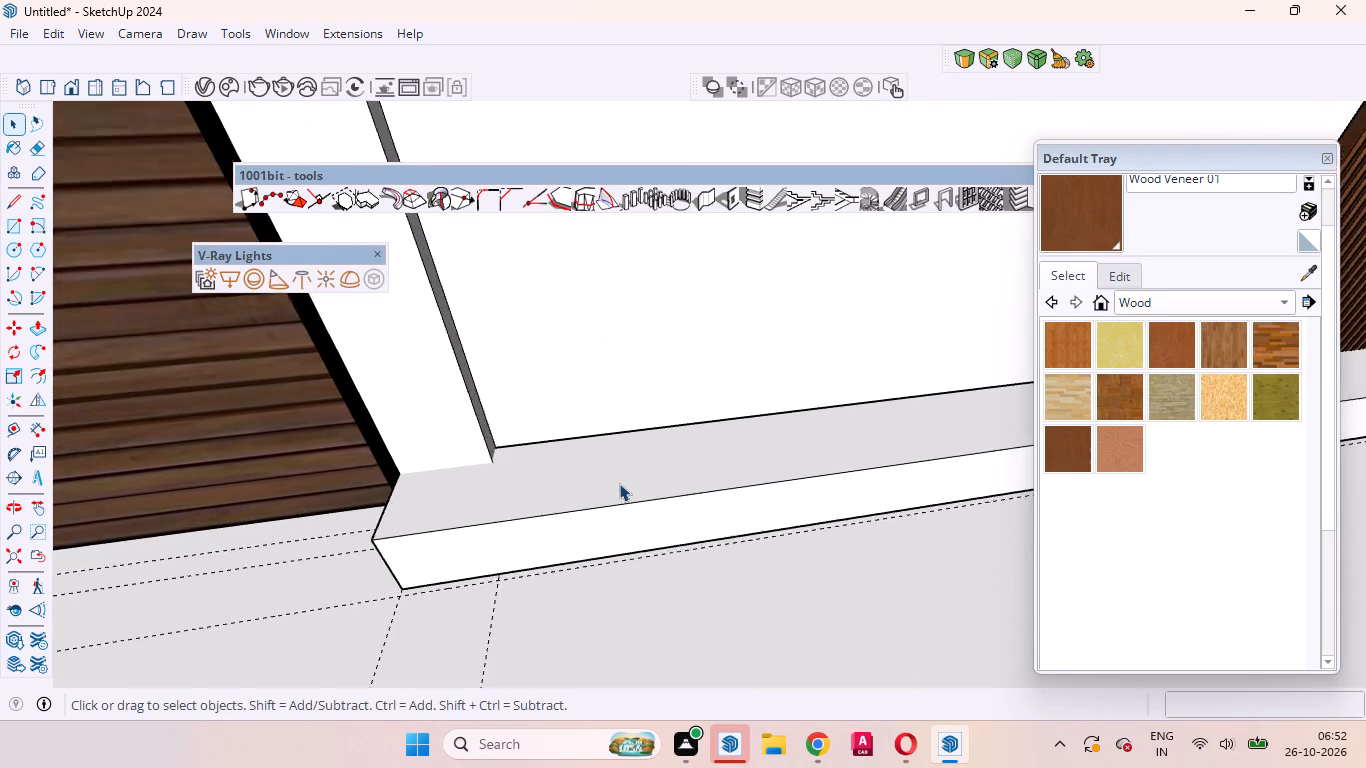
{"action": "left_click", "coordinate": [603, 453]}
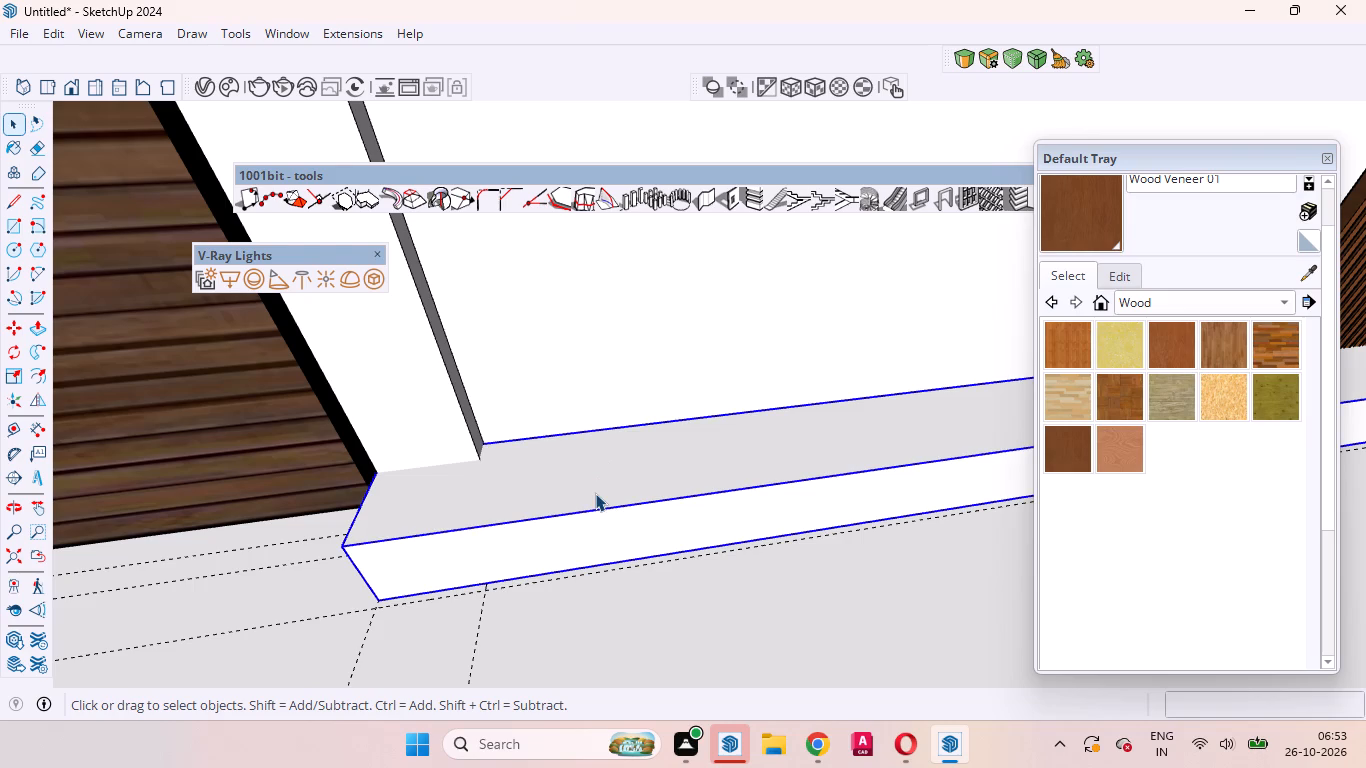
{"action": "double_click", "coordinate": [585, 481]}
{"action": "left_click", "coordinate": [574, 473]}
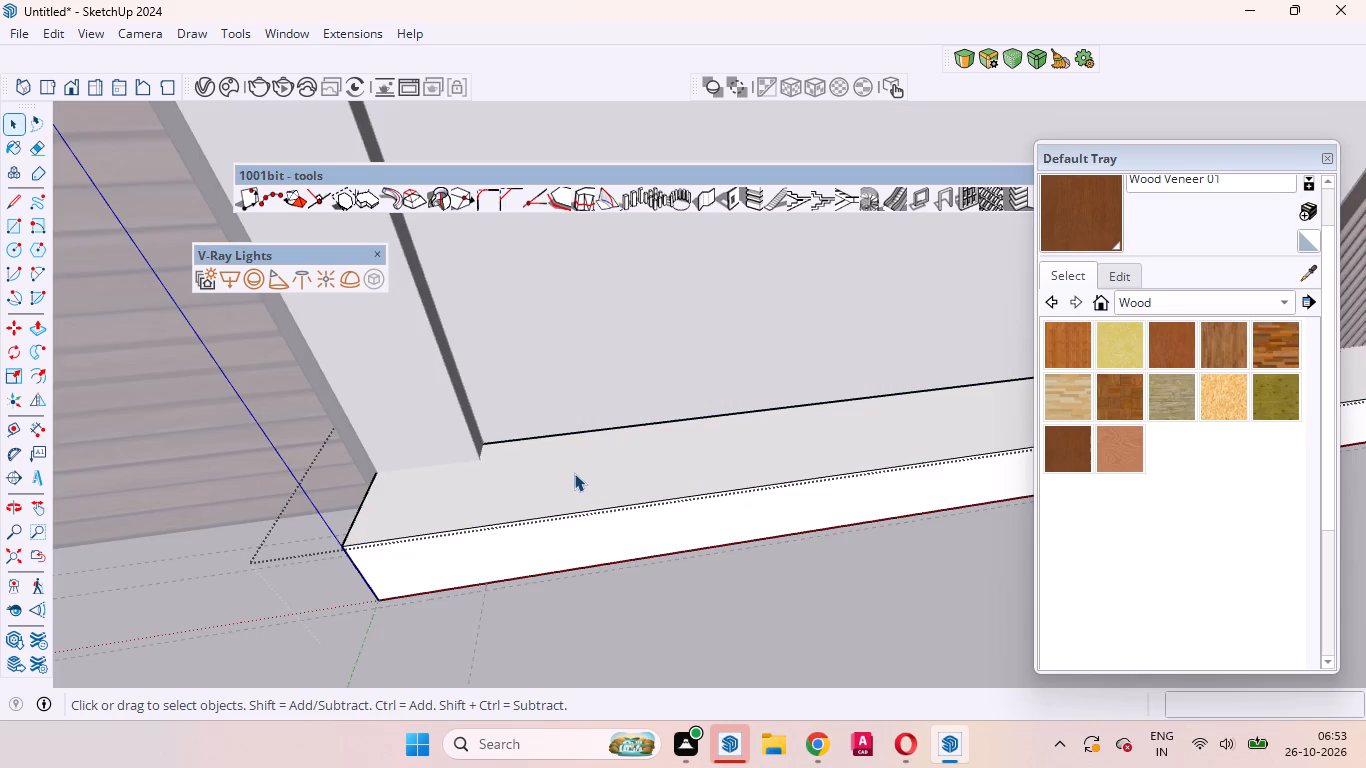
{"action": "scroll", "coordinate": [574, 473], "scroll_direction": "up", "scroll_amount": 3}
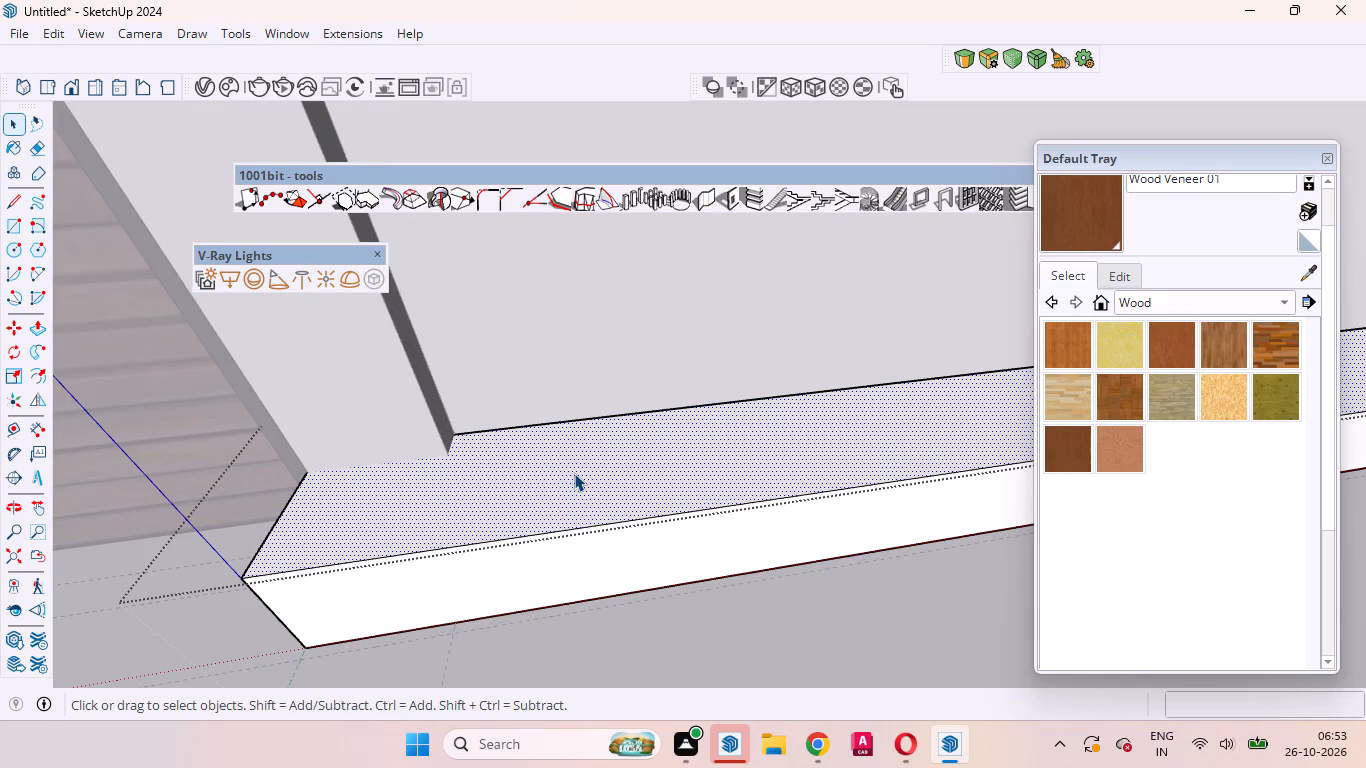
{"action": "key", "text": "f"}
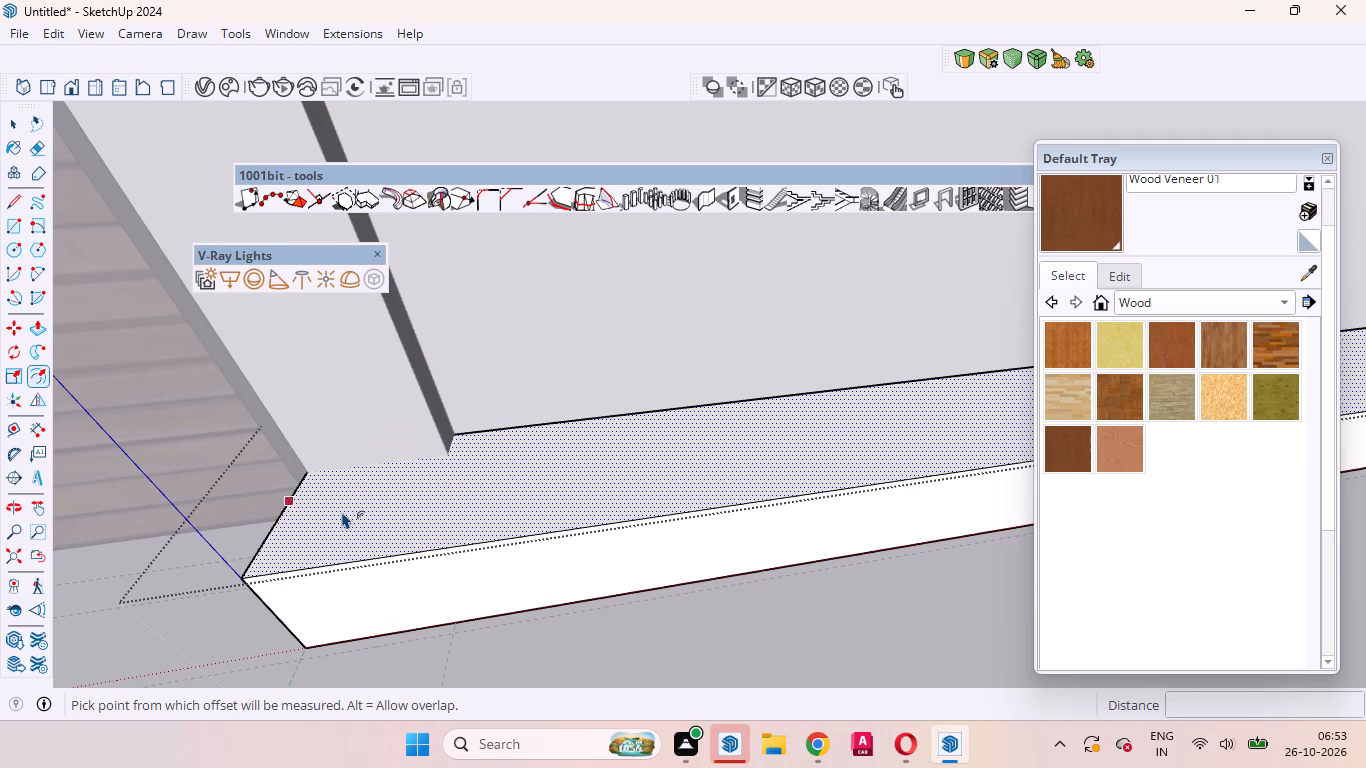
{"action": "left_click_drag", "start_coordinate": [336, 516], "coordinate": [356, 528]}
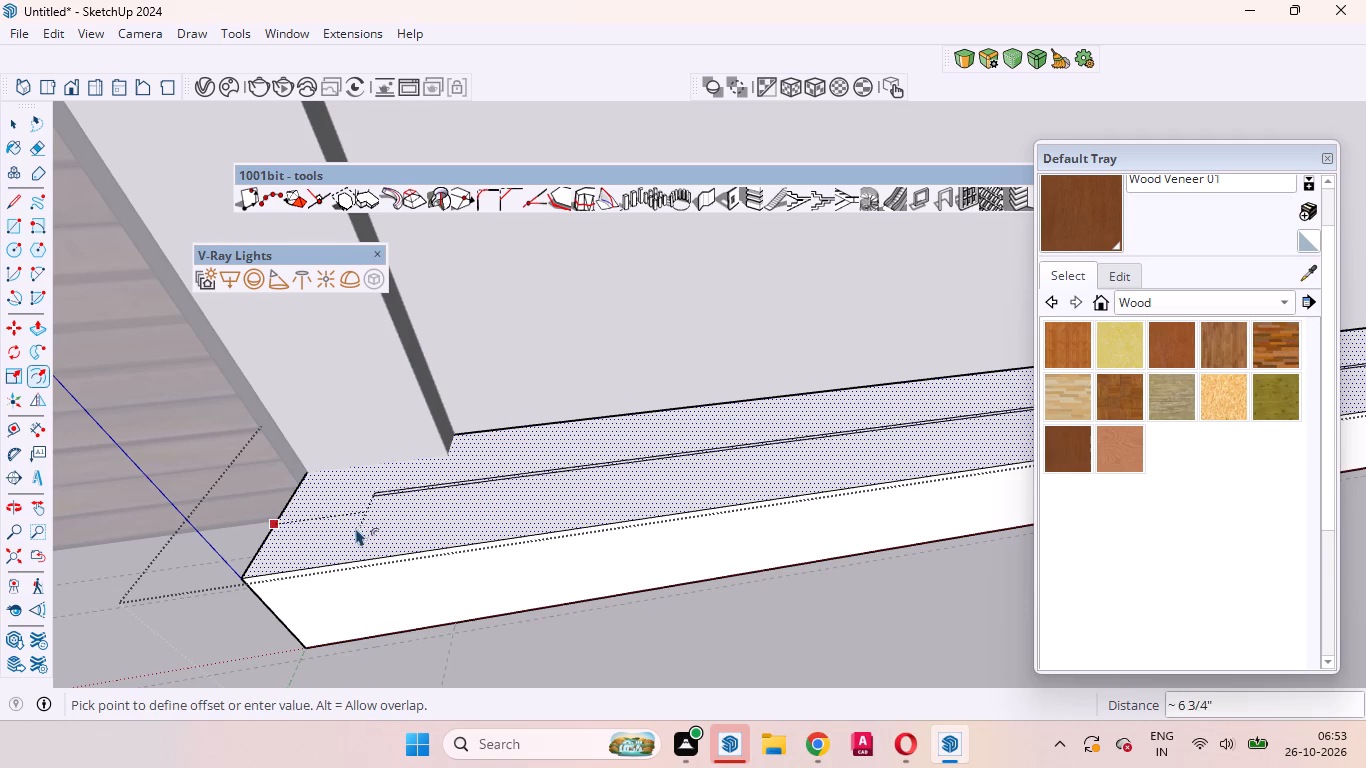
{"action": "left_click_drag", "start_coordinate": [356, 528], "coordinate": [316, 532]}
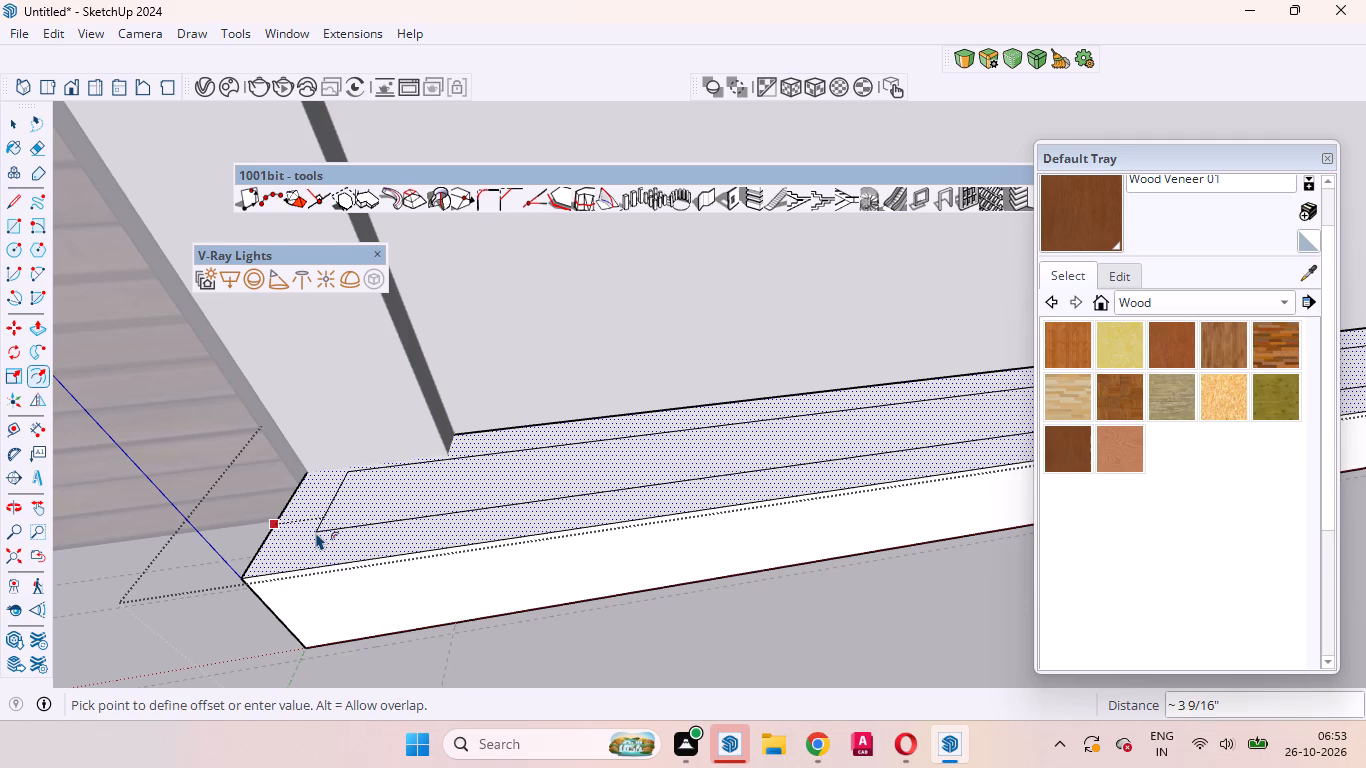
{"action": "left_click_drag", "start_coordinate": [316, 532], "coordinate": [301, 546]}
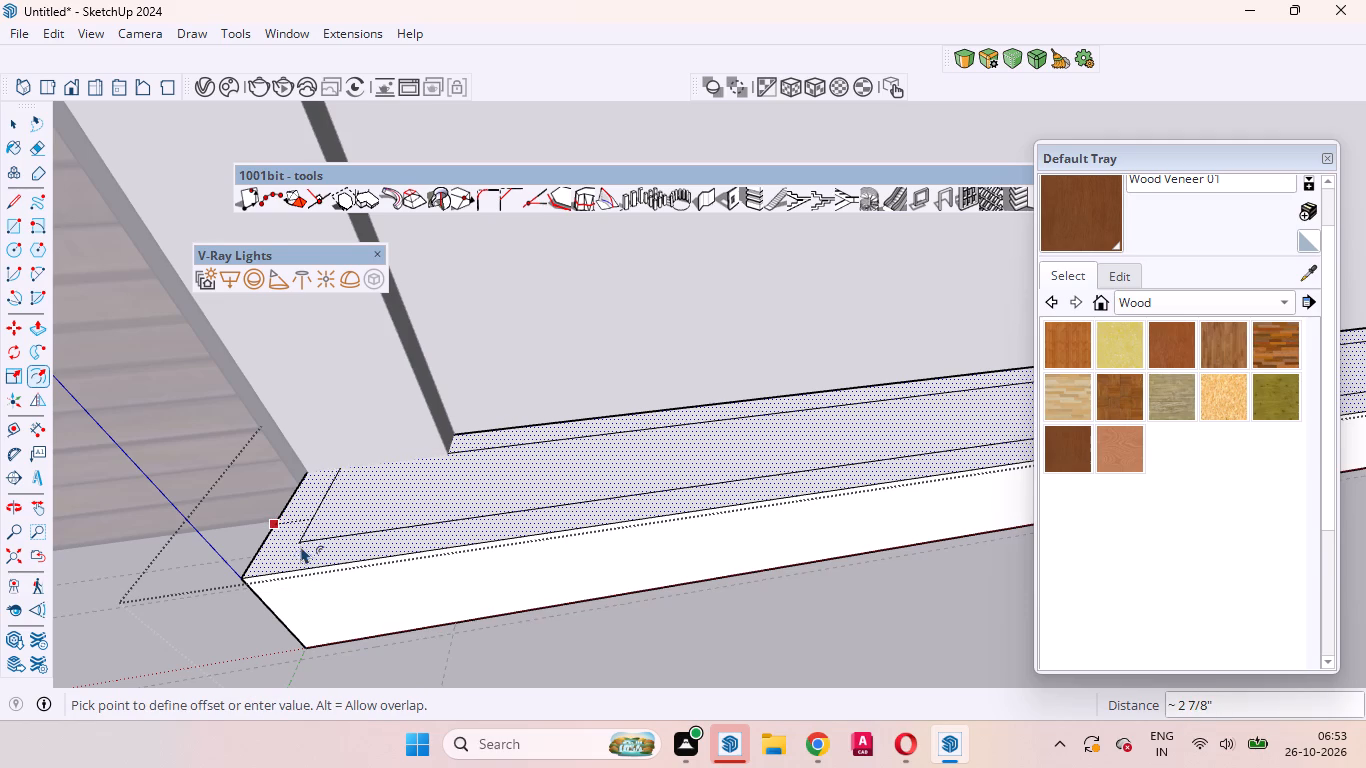
{"action": "left_click_drag", "start_coordinate": [301, 546], "coordinate": [293, 541]}
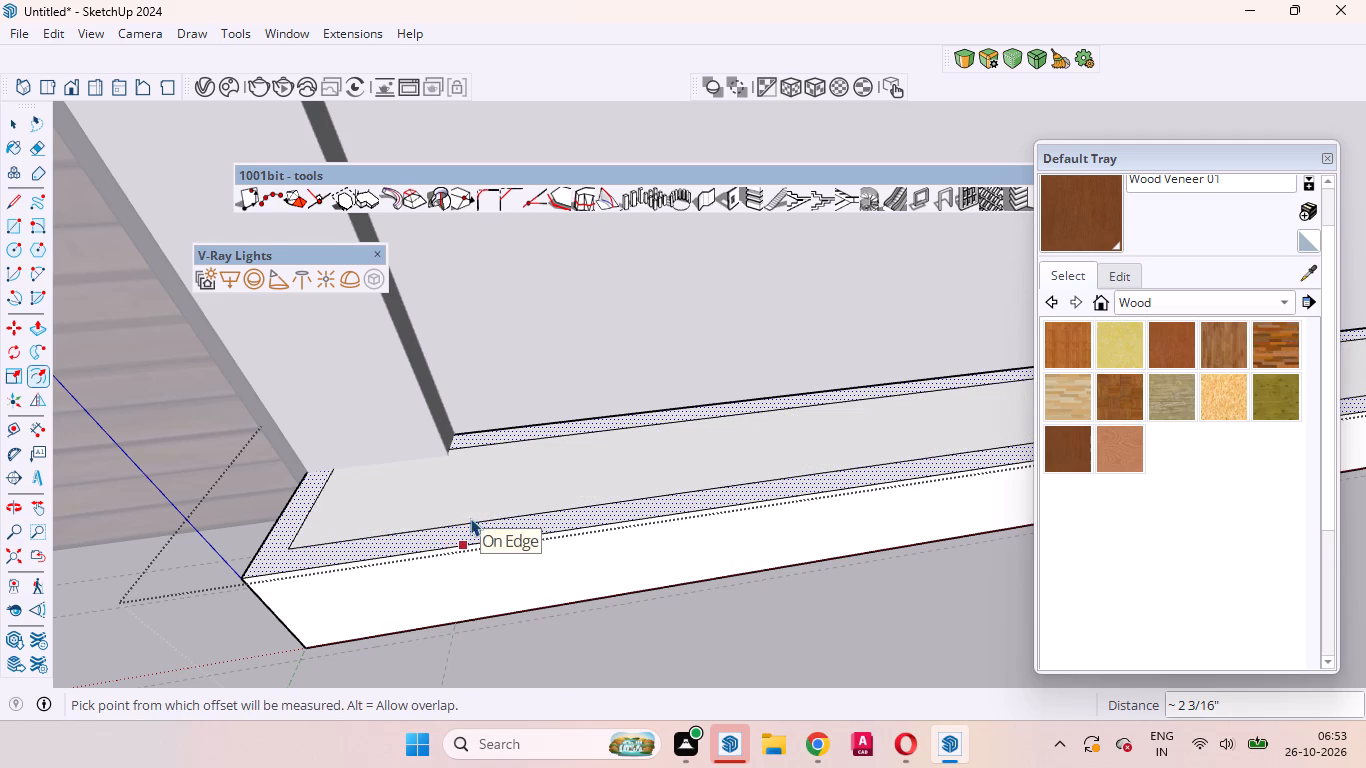
{"action": "key", "text": "space"}
Push the inner top face down about 3 3/16" to hollow the block into a planter-like trough.
{"action": "left_click", "coordinate": [482, 497]}
{"action": "key", "text": "p"}
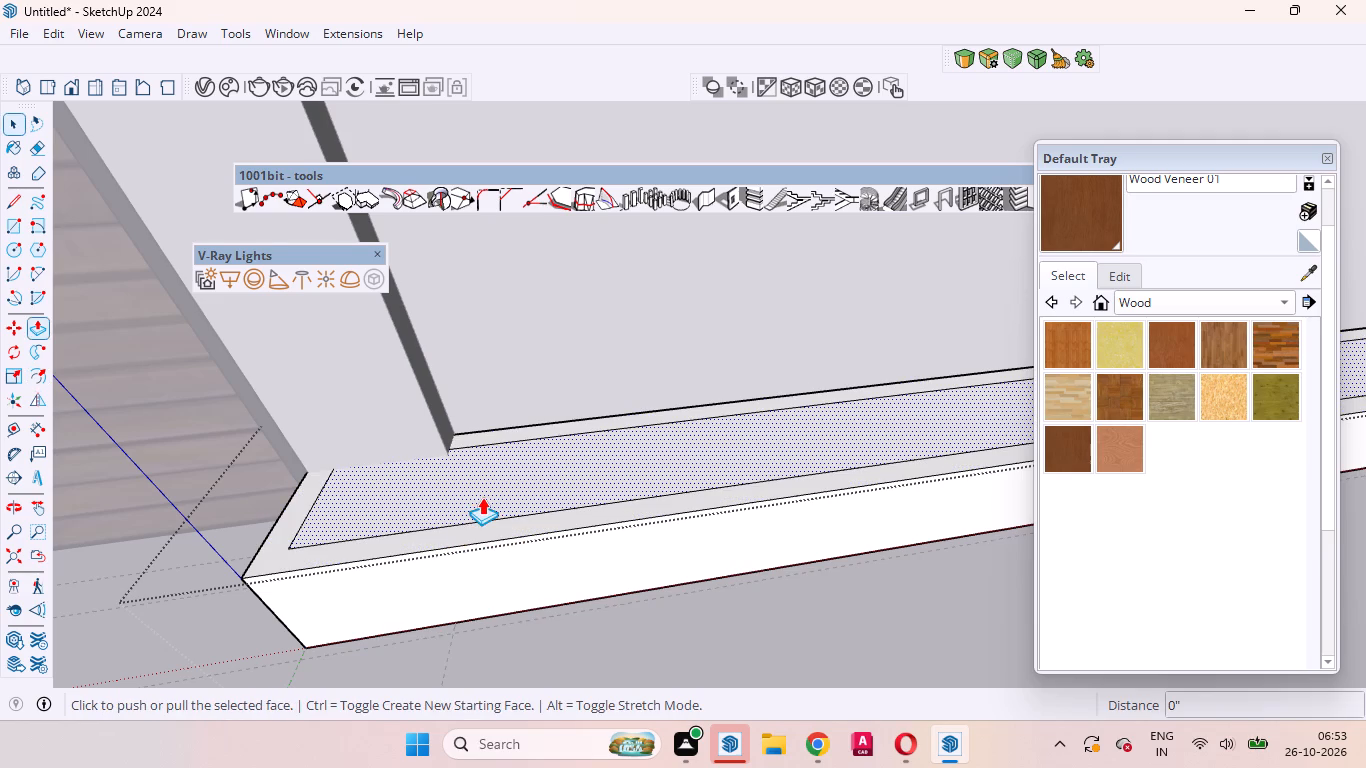
{"action": "scroll", "coordinate": [439, 496], "scroll_direction": "down", "scroll_amount": 7}
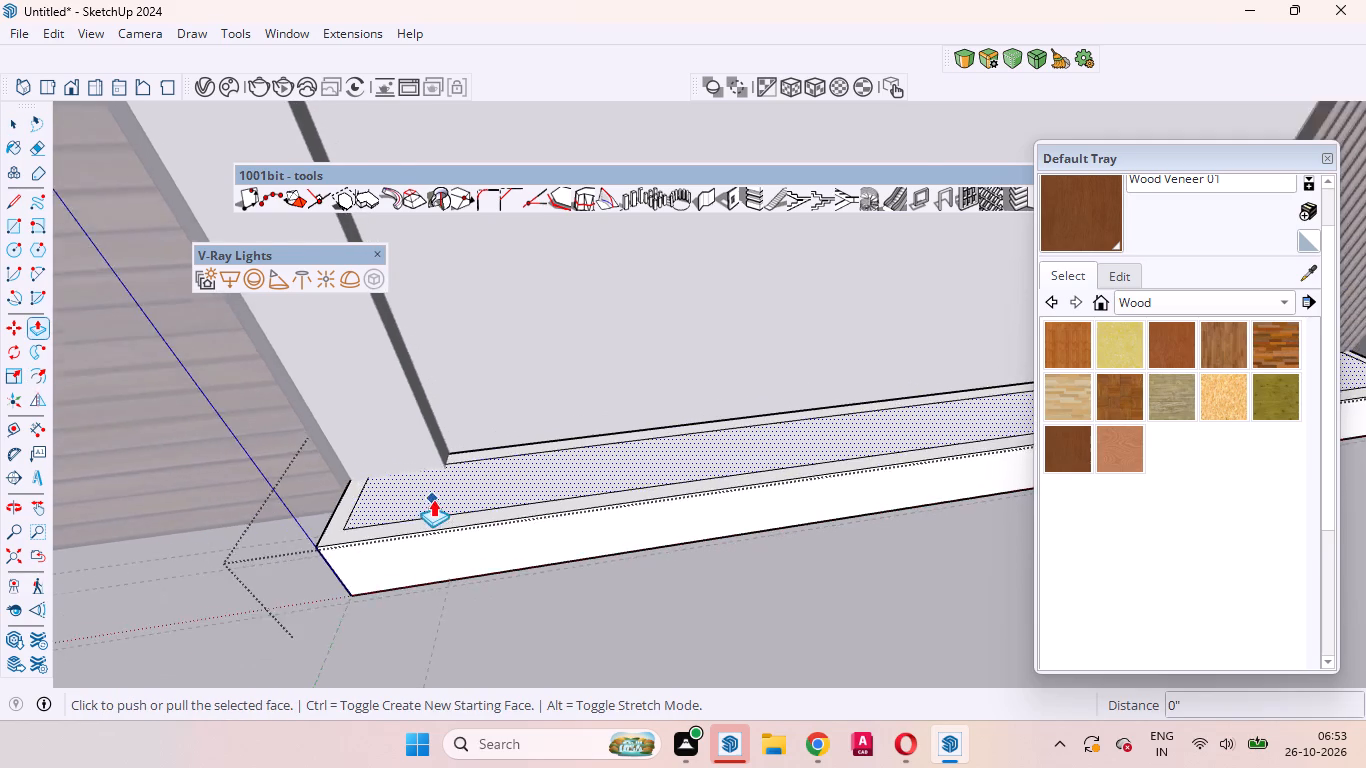
{"action": "scroll", "coordinate": [433, 499], "scroll_direction": "down", "scroll_amount": 8}
{"action": "scroll", "coordinate": [710, 450], "scroll_direction": "up", "scroll_amount": 8}
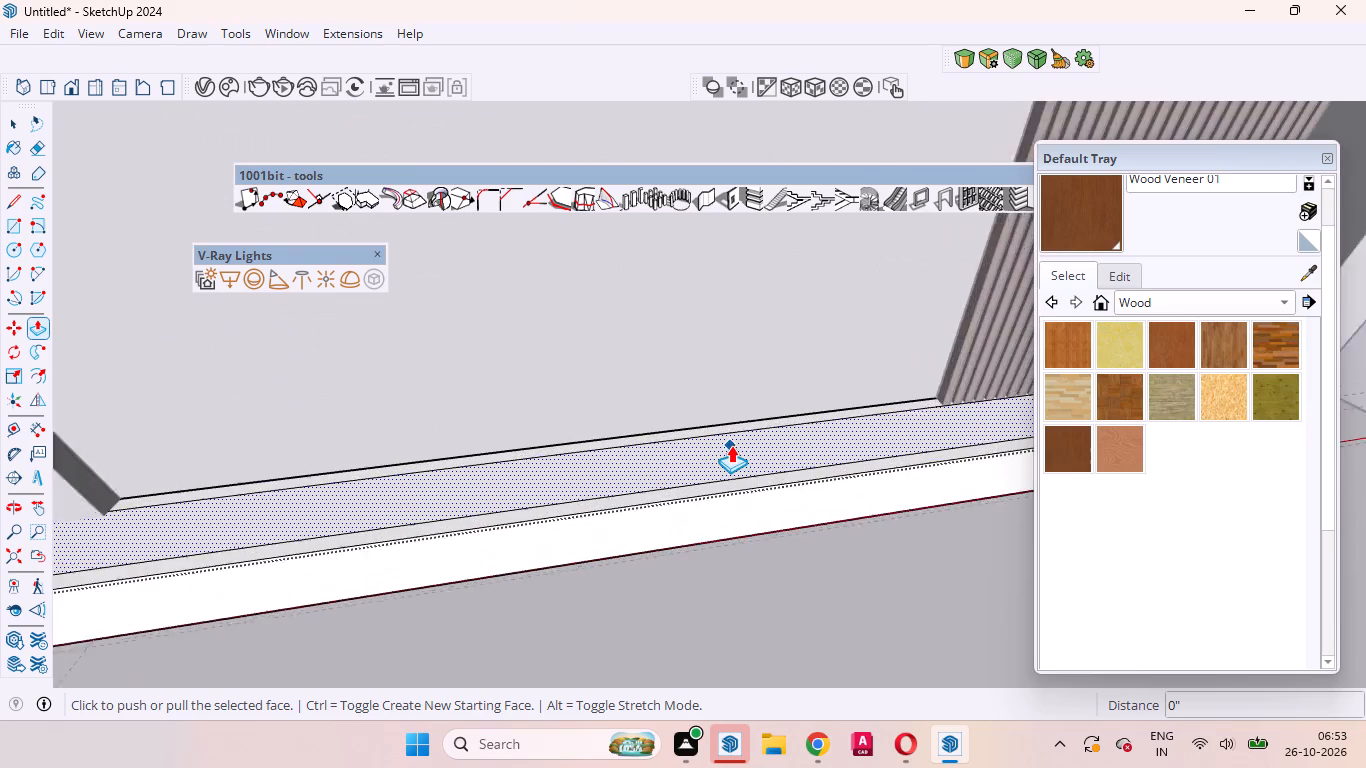
{"action": "scroll", "coordinate": [731, 445], "scroll_direction": "up", "scroll_amount": 4}
{"action": "left_click", "coordinate": [678, 452]}
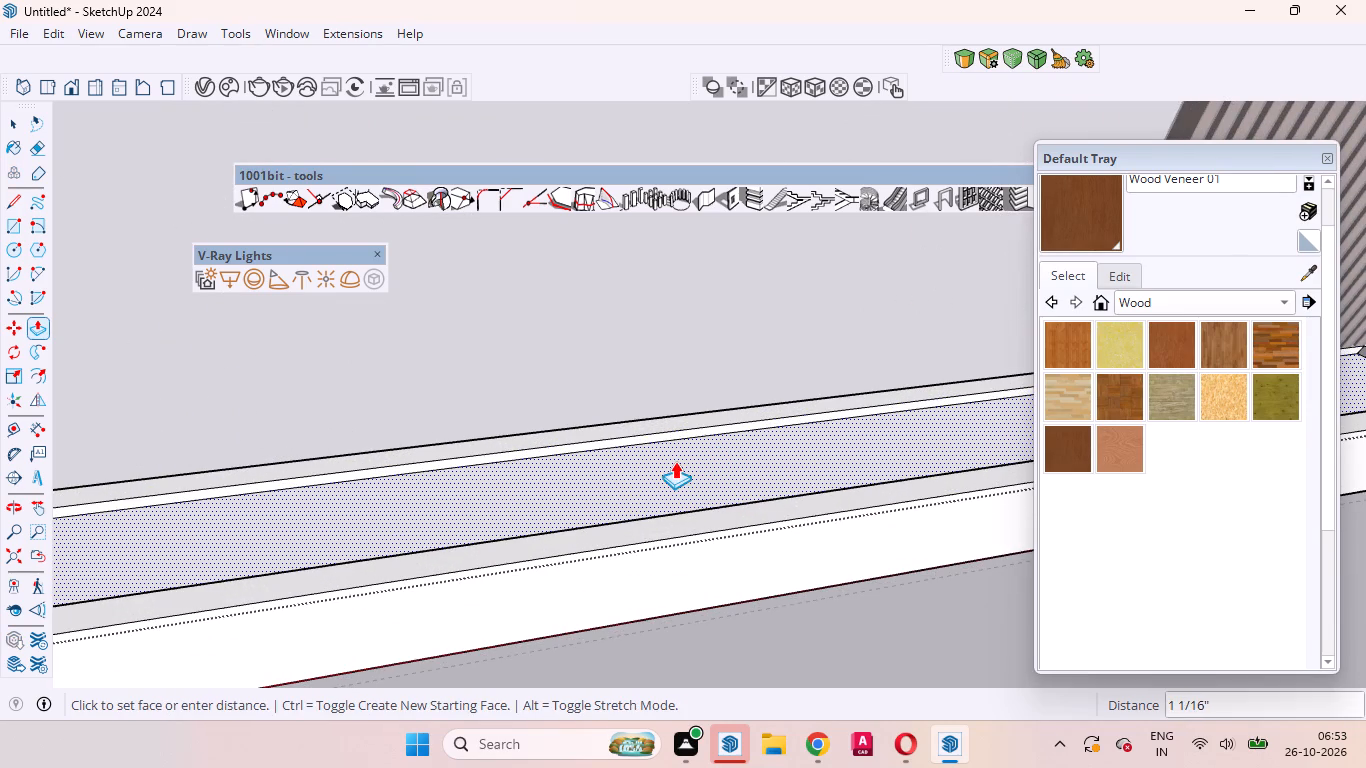
{"action": "left_click", "coordinate": [680, 478]}
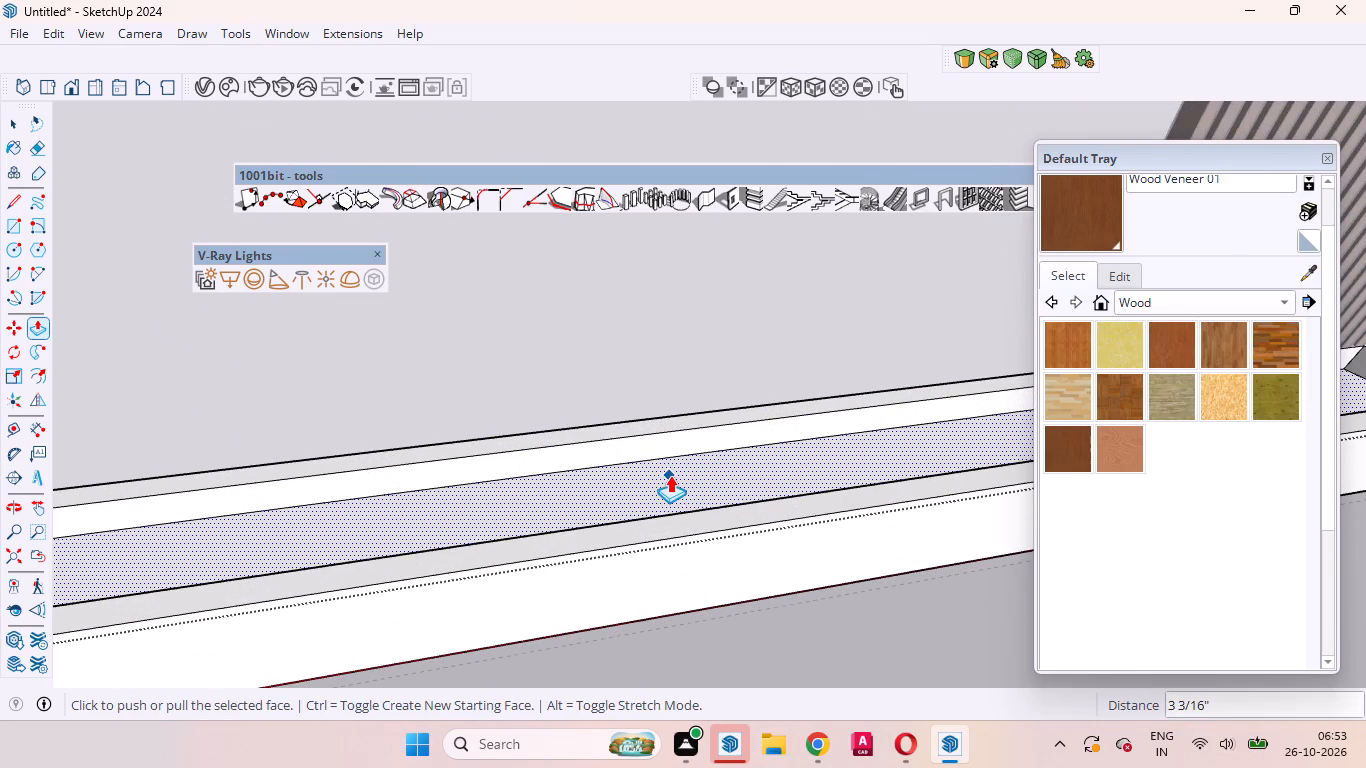
{"action": "key", "text": "space"}
{"action": "scroll", "coordinate": [673, 471], "scroll_direction": "down", "scroll_amount": 20}
{"action": "scroll", "coordinate": [673, 471], "scroll_direction": "down", "scroll_amount": 8}
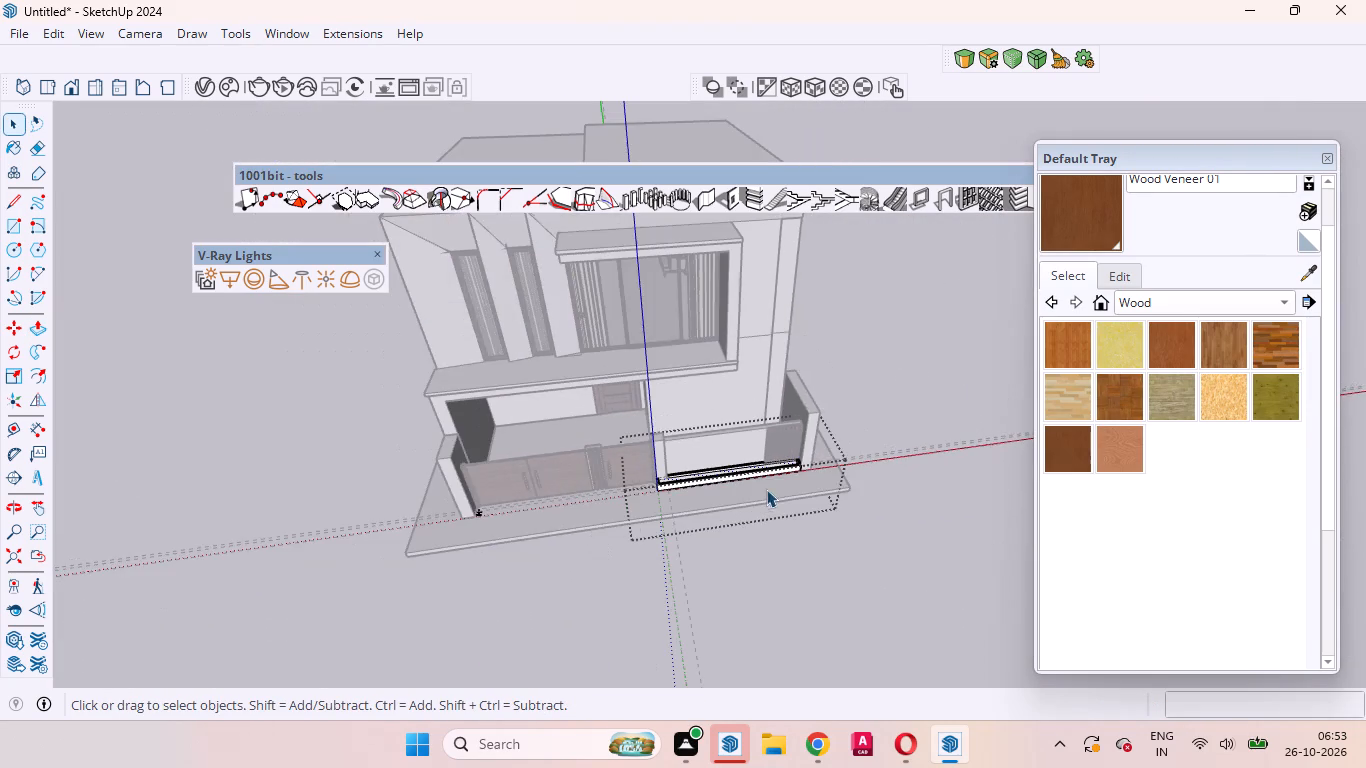
Examine the house frontage, checking the gates, boundary wall, trough and upper facade near and far.
{"action": "left_click", "coordinate": [792, 591]}
{"action": "scroll", "coordinate": [767, 569], "scroll_direction": "up", "scroll_amount": 6}
{"action": "middle_click_drag", "start_coordinate": [720, 581], "coordinate": [654, 444]}
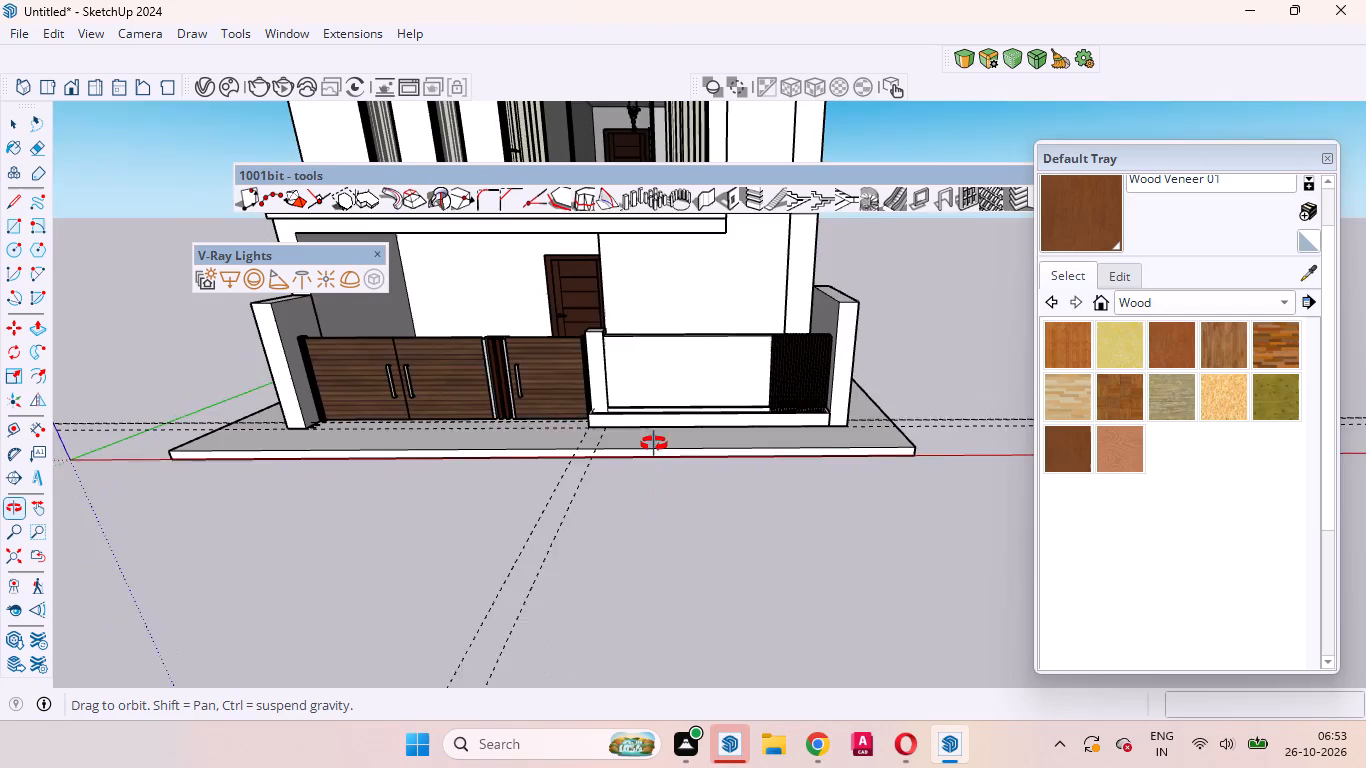
{"action": "middle_click_drag", "start_coordinate": [654, 444], "coordinate": [663, 405]}
{"action": "scroll", "coordinate": [654, 413], "scroll_direction": "up", "scroll_amount": 4}
{"action": "scroll", "coordinate": [730, 483], "scroll_direction": "down", "scroll_amount": 12}
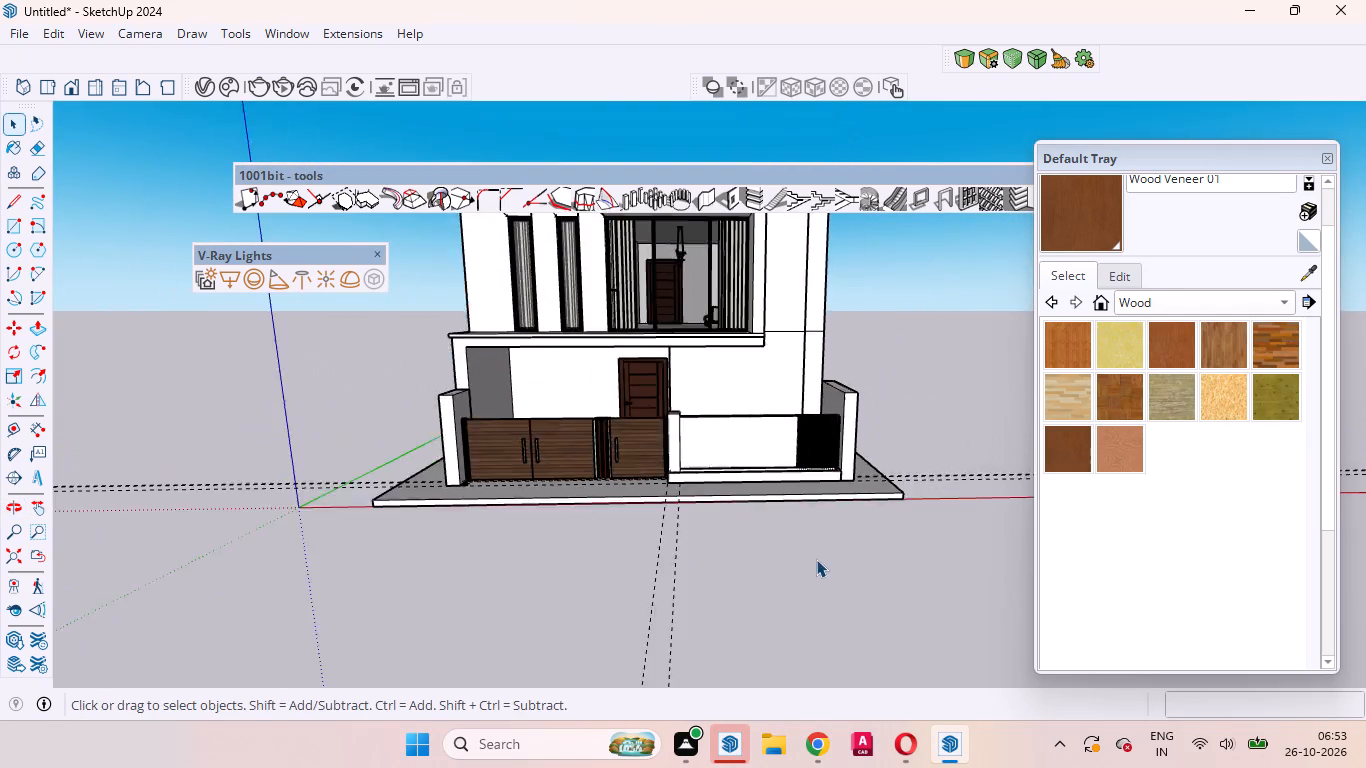
{"action": "scroll", "coordinate": [816, 559], "scroll_direction": "down", "scroll_amount": 3}
{"action": "scroll", "coordinate": [727, 465], "scroll_direction": "up", "scroll_amount": 7}
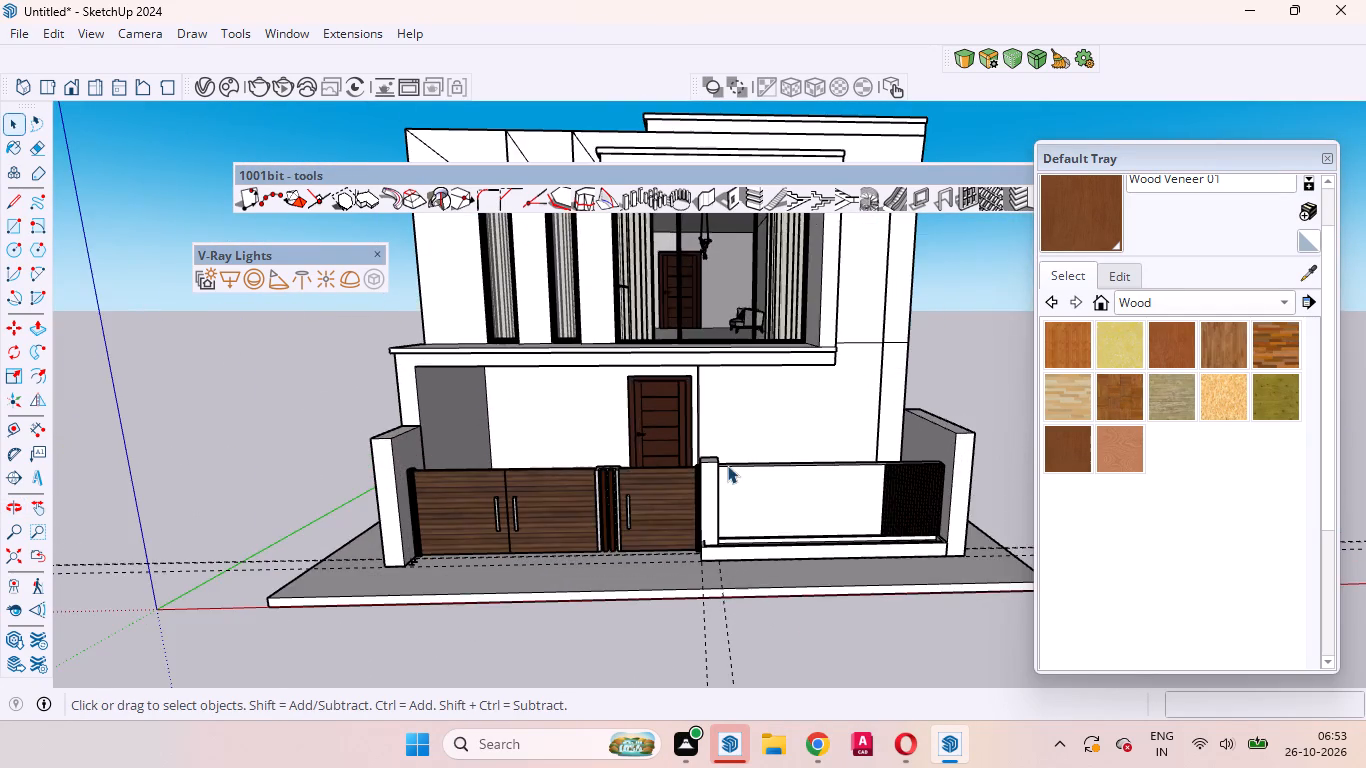
{"action": "scroll", "coordinate": [729, 464], "scroll_direction": "down", "scroll_amount": 2}
{"action": "scroll", "coordinate": [474, 474], "scroll_direction": "up", "scroll_amount": 3}
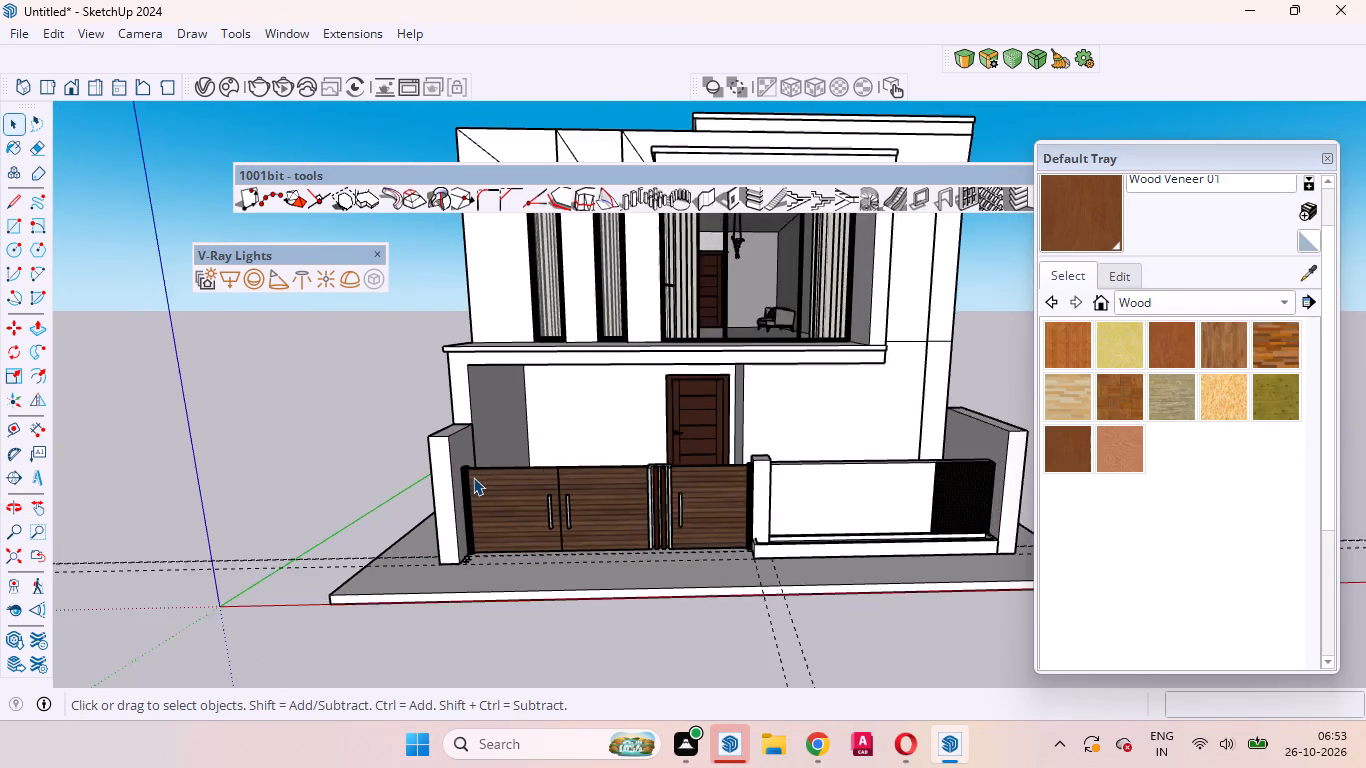
{"action": "scroll", "coordinate": [473, 480], "scroll_direction": "down", "scroll_amount": 3}
{"action": "scroll", "coordinate": [521, 540], "scroll_direction": "up", "scroll_amount": 4}
{"action": "scroll", "coordinate": [517, 545], "scroll_direction": "down", "scroll_amount": 9}
{"action": "middle_click_drag", "start_coordinate": [547, 539], "coordinate": [547, 522]}
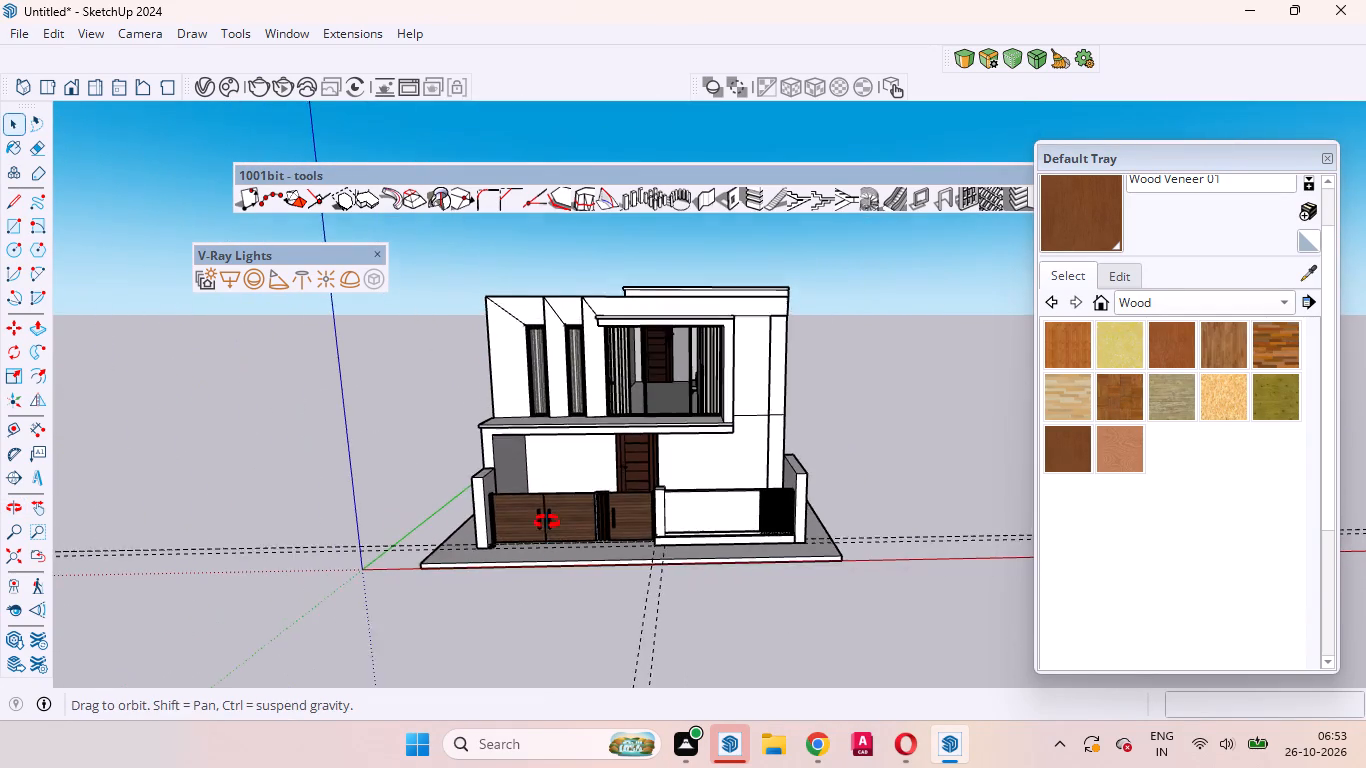
{"action": "middle_click_drag", "start_coordinate": [547, 522], "coordinate": [550, 494]}
{"action": "scroll", "coordinate": [550, 494], "scroll_direction": "up", "scroll_amount": 3}
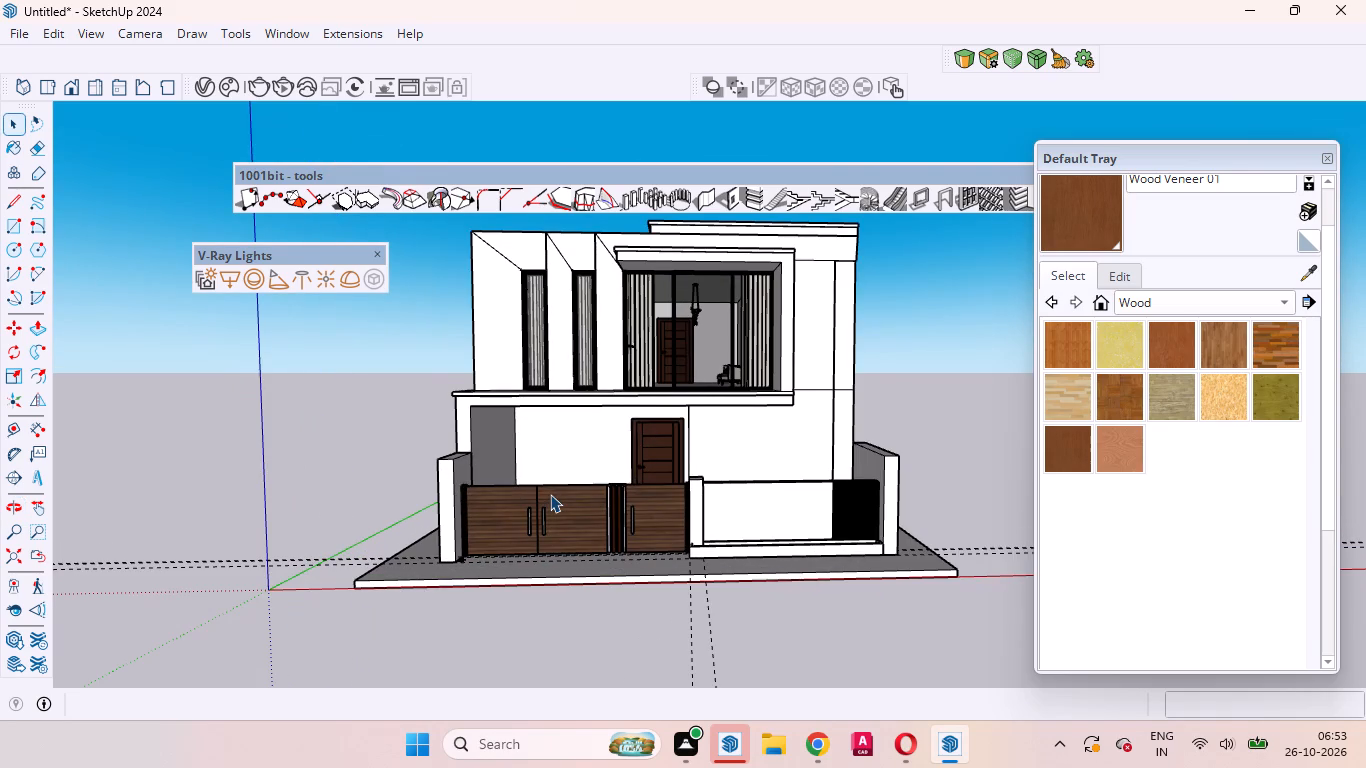
{"action": "scroll", "coordinate": [550, 495], "scroll_direction": "down", "scroll_amount": 1}
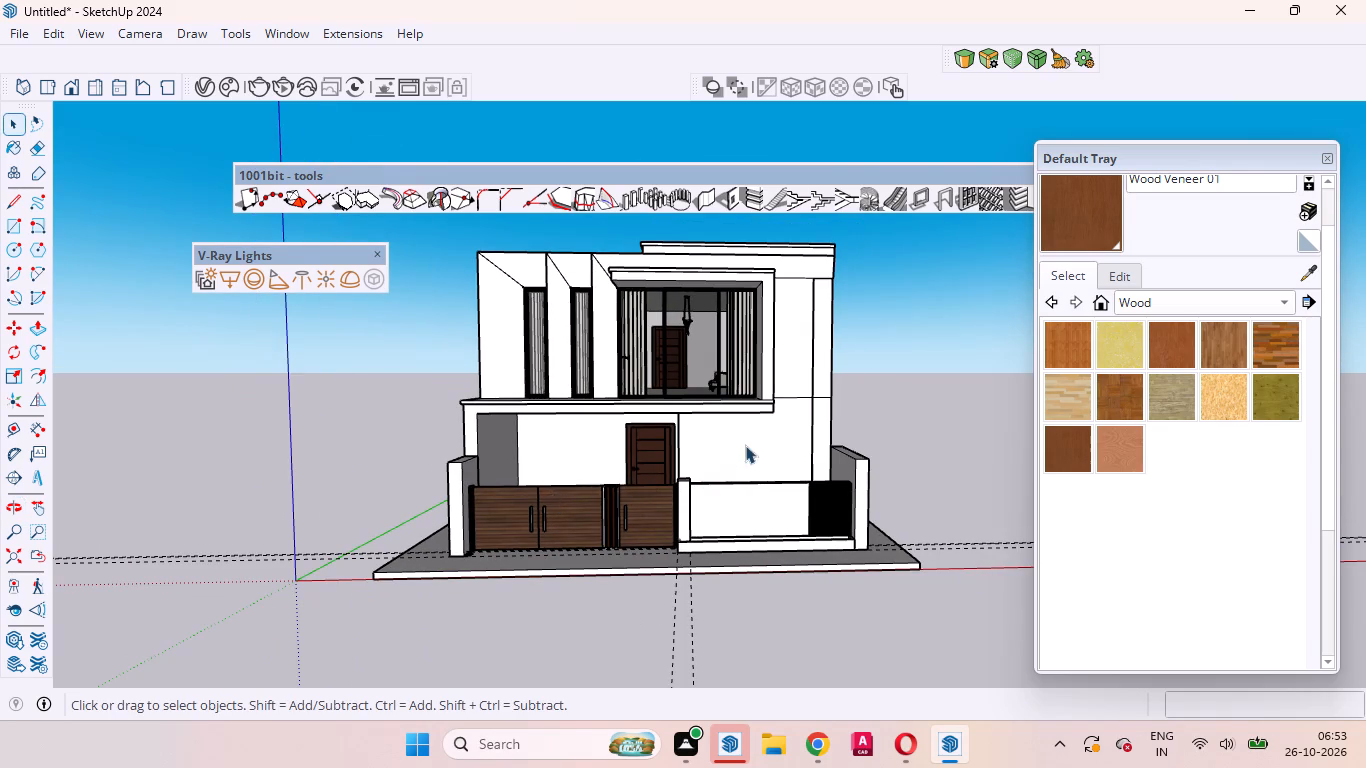
{"action": "scroll", "coordinate": [806, 404], "scroll_direction": "up", "scroll_amount": 12}
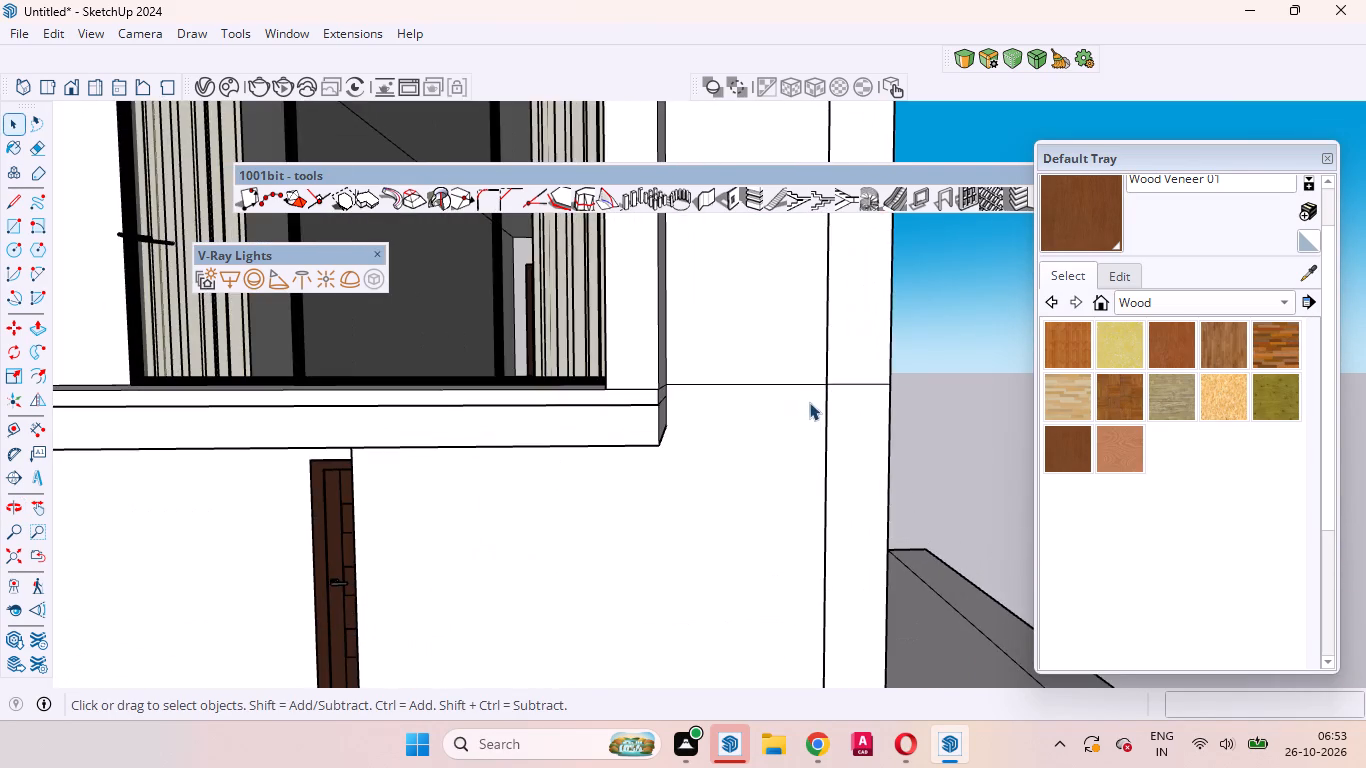
{"action": "scroll", "coordinate": [808, 406], "scroll_direction": "down", "scroll_amount": 7}
{"action": "scroll", "coordinate": [741, 480], "scroll_direction": "down", "scroll_amount": 8}
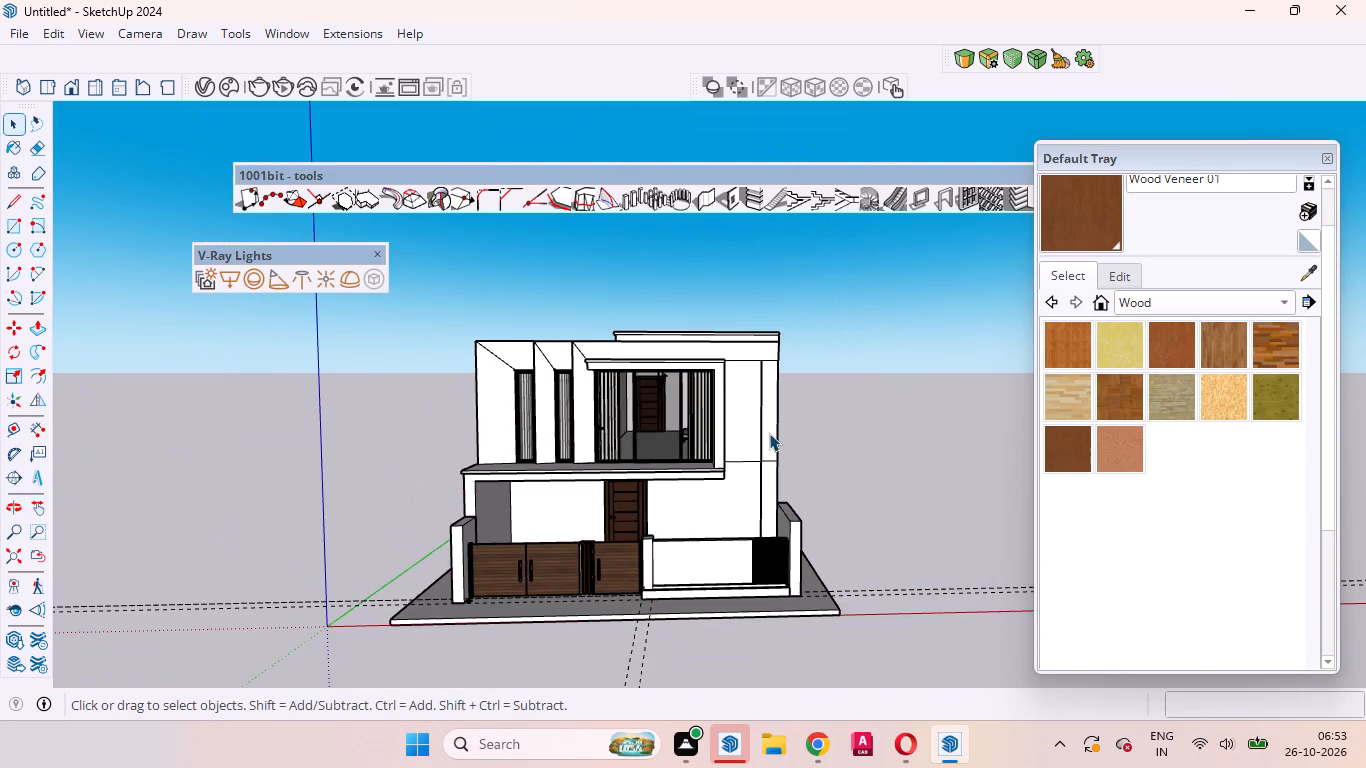
{"action": "scroll", "coordinate": [769, 433], "scroll_direction": "up", "scroll_amount": 6}
{"action": "scroll", "coordinate": [769, 433], "scroll_direction": "down", "scroll_amount": 8}
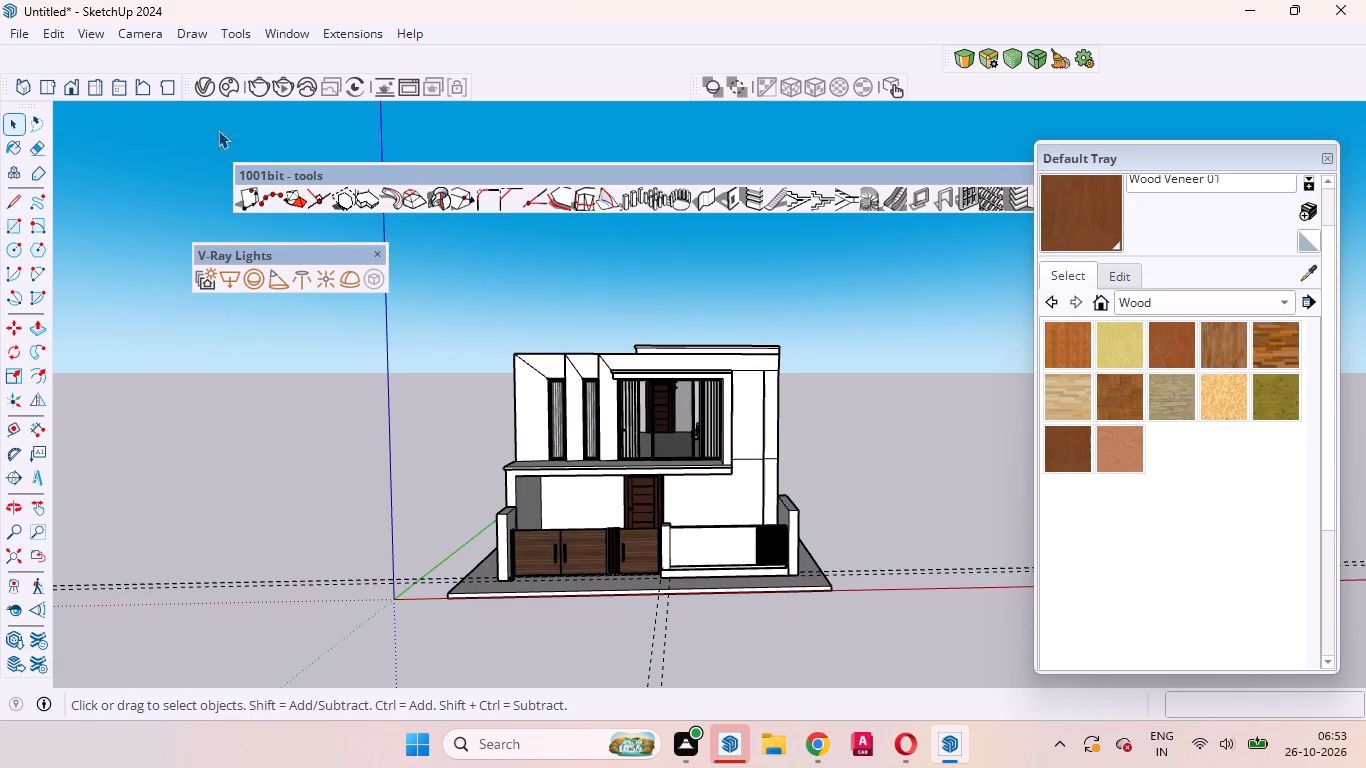
Search the 3D Warehouse for "plants".
{"action": "left_click", "coordinate": [285, 39]}
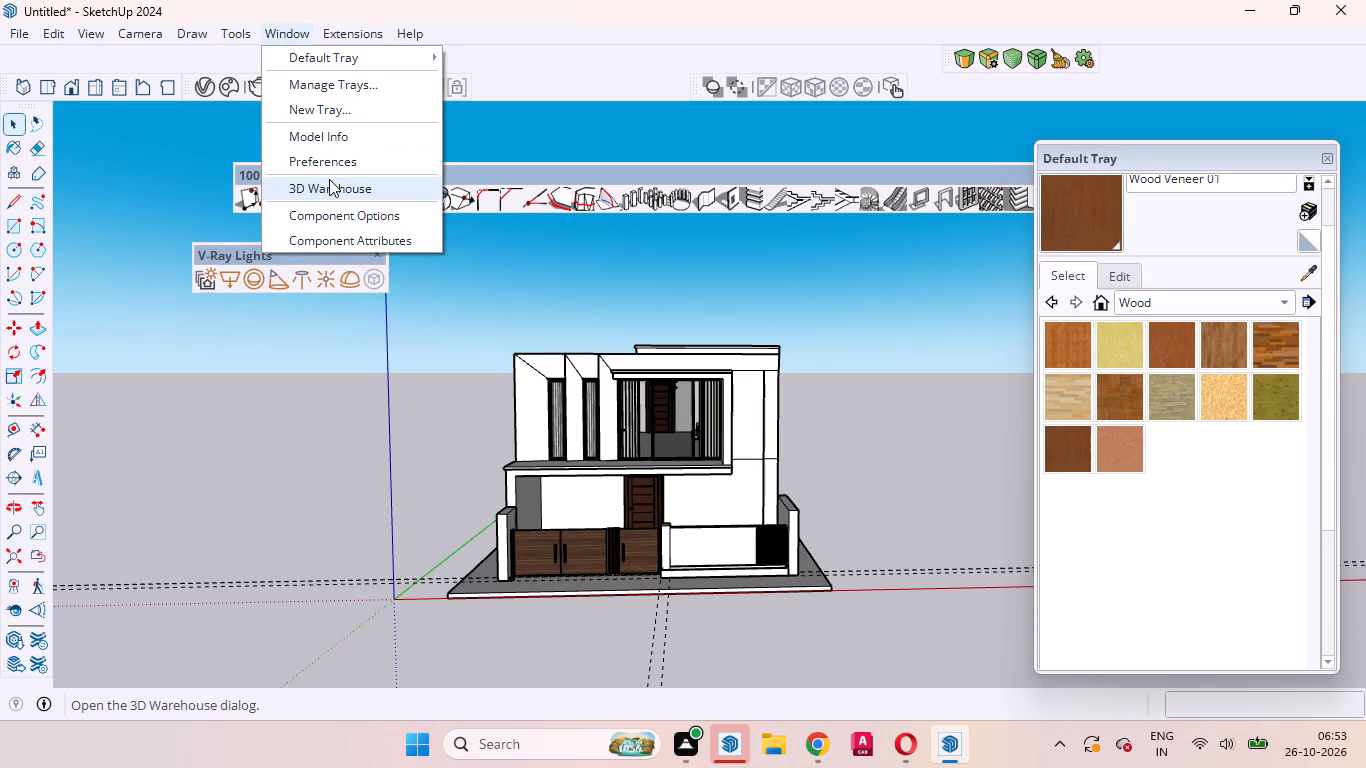
{"action": "left_click", "coordinate": [329, 179]}
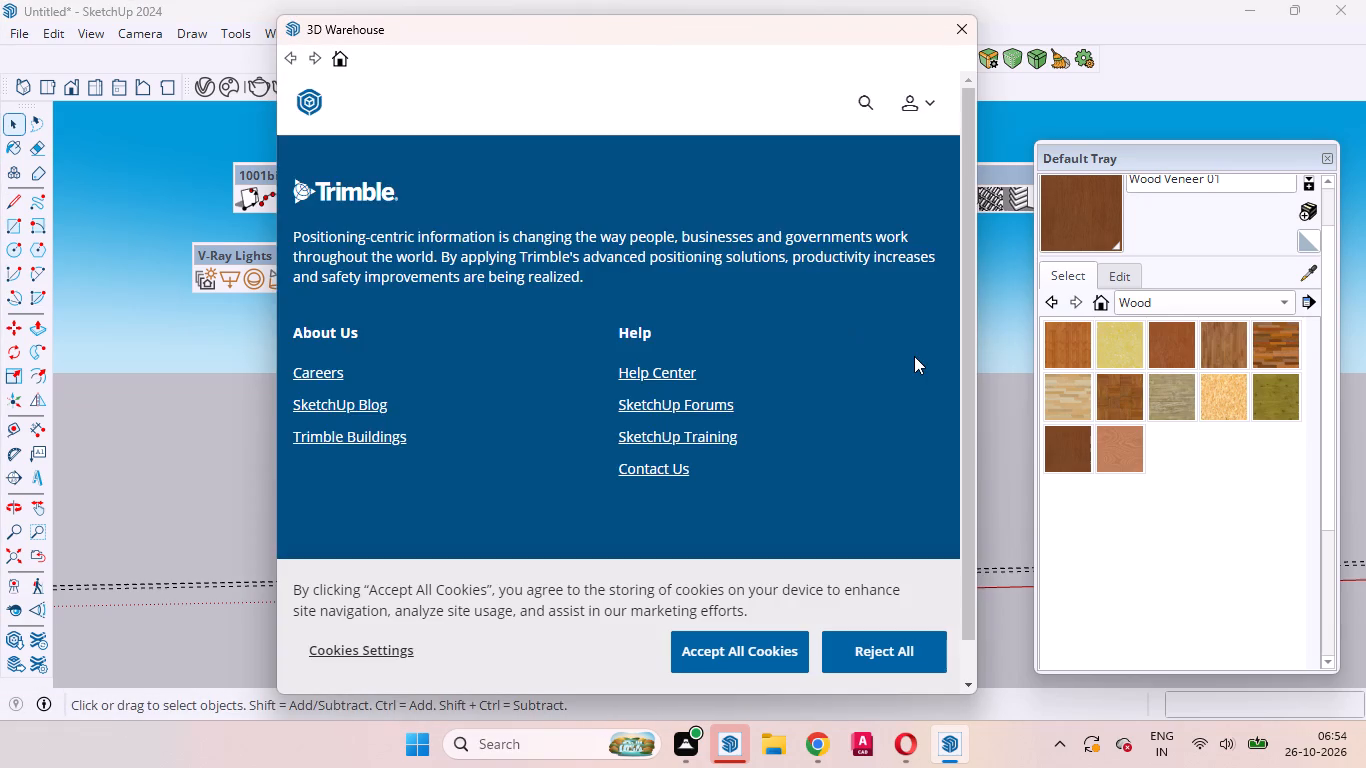
{"action": "left_click", "coordinate": [362, 108]}
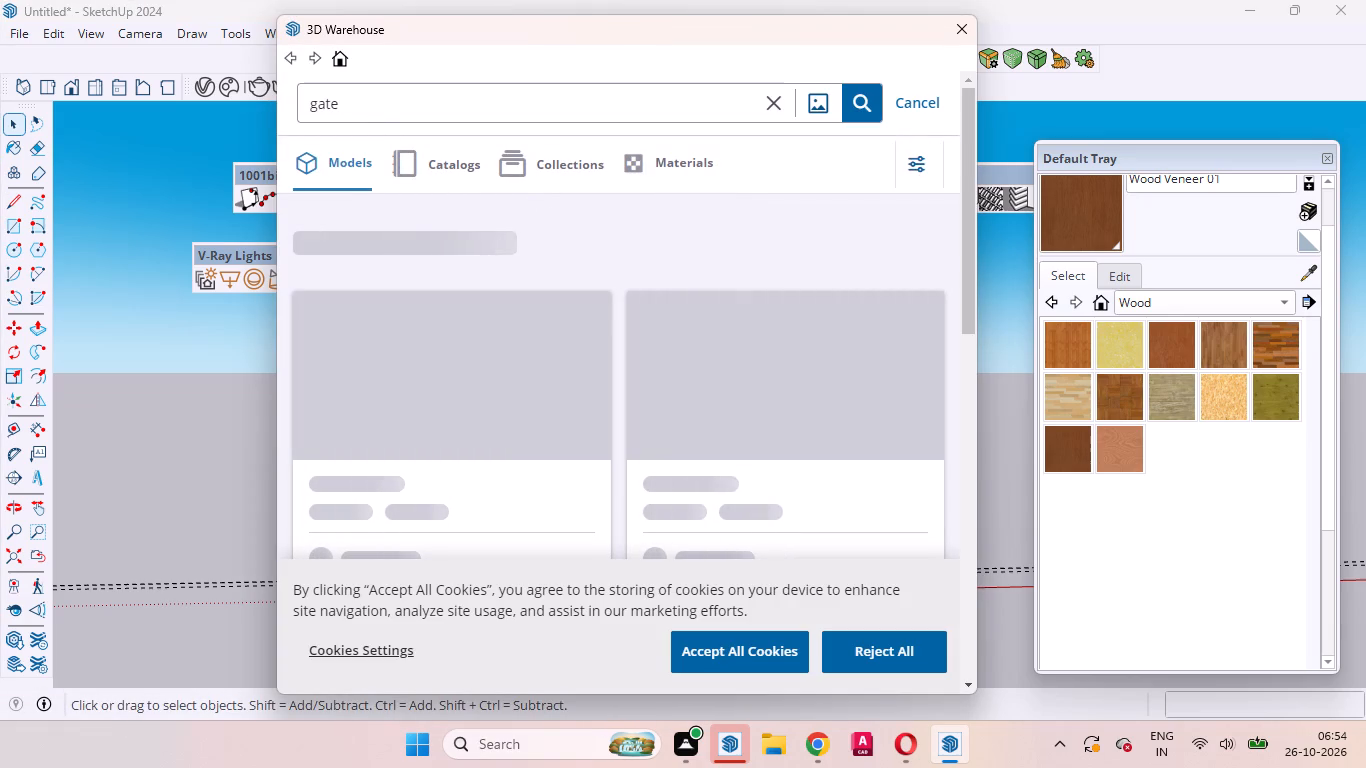
{"action": "left_click_drag", "start_coordinate": [362, 108], "coordinate": [271, 101]}
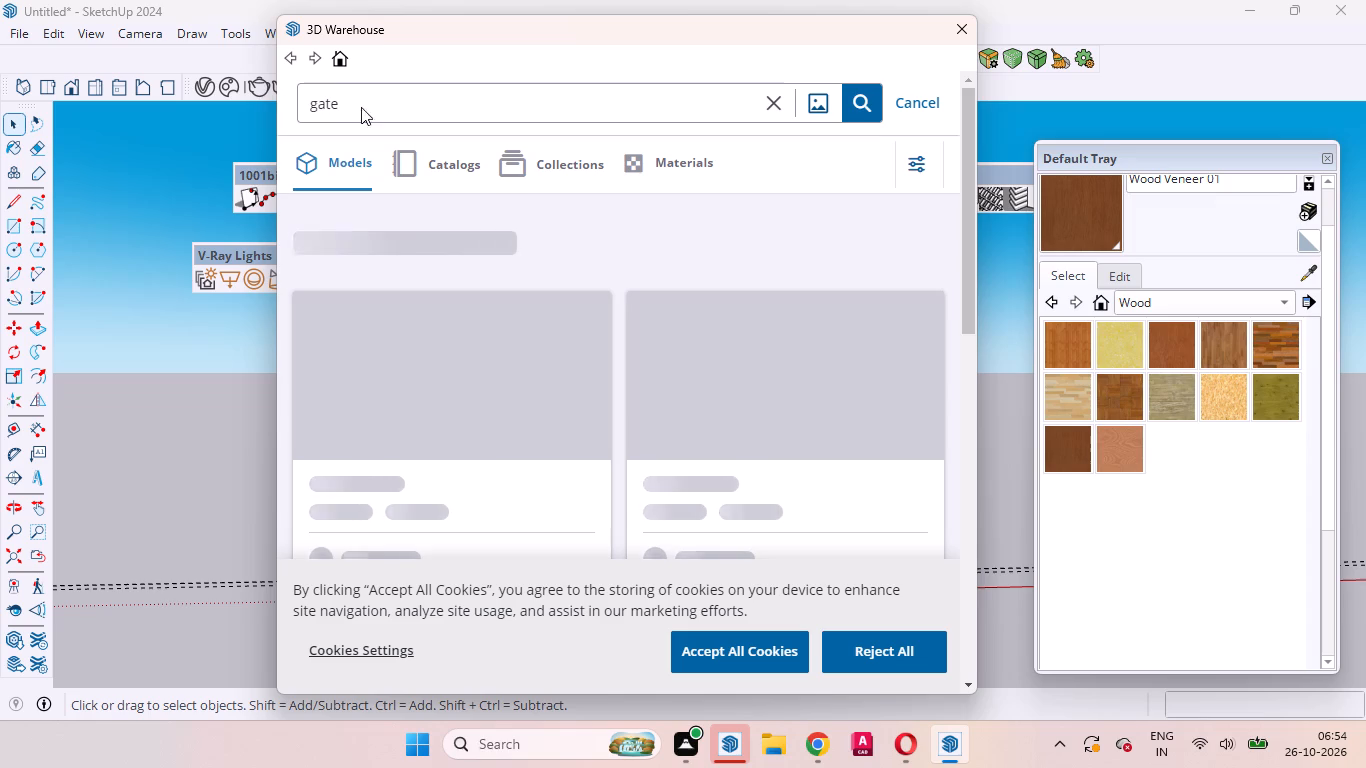
{"action": "left_click", "coordinate": [361, 107]}
{"action": "key", "text": "BackSpace"}
{"action": "key", "text": "BackSpace"}
{"action": "key", "text": "BackSpace"}
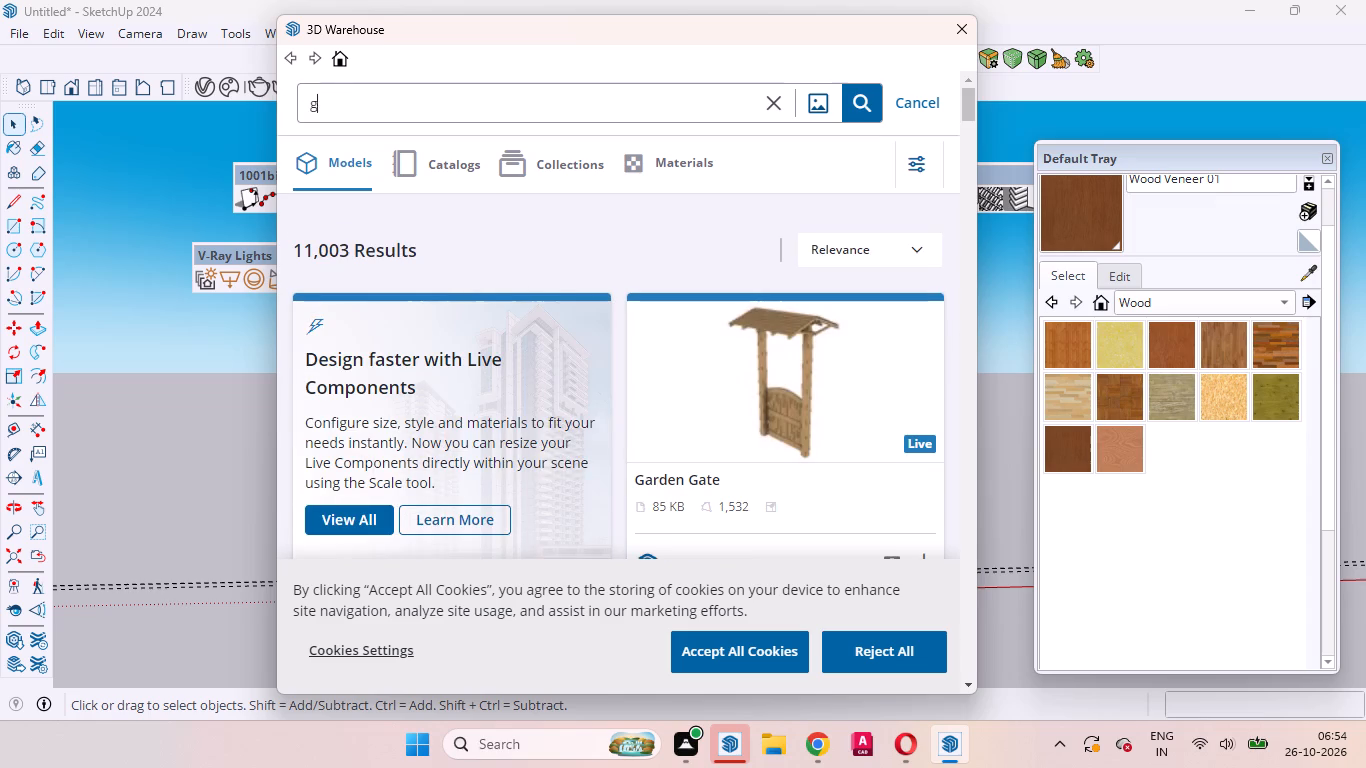
{"action": "key", "text": "BackSpace"}
{"action": "type", "text": "pla"}
{"action": "type", "text": "nts"}
{"action": "key", "text": "Return"}
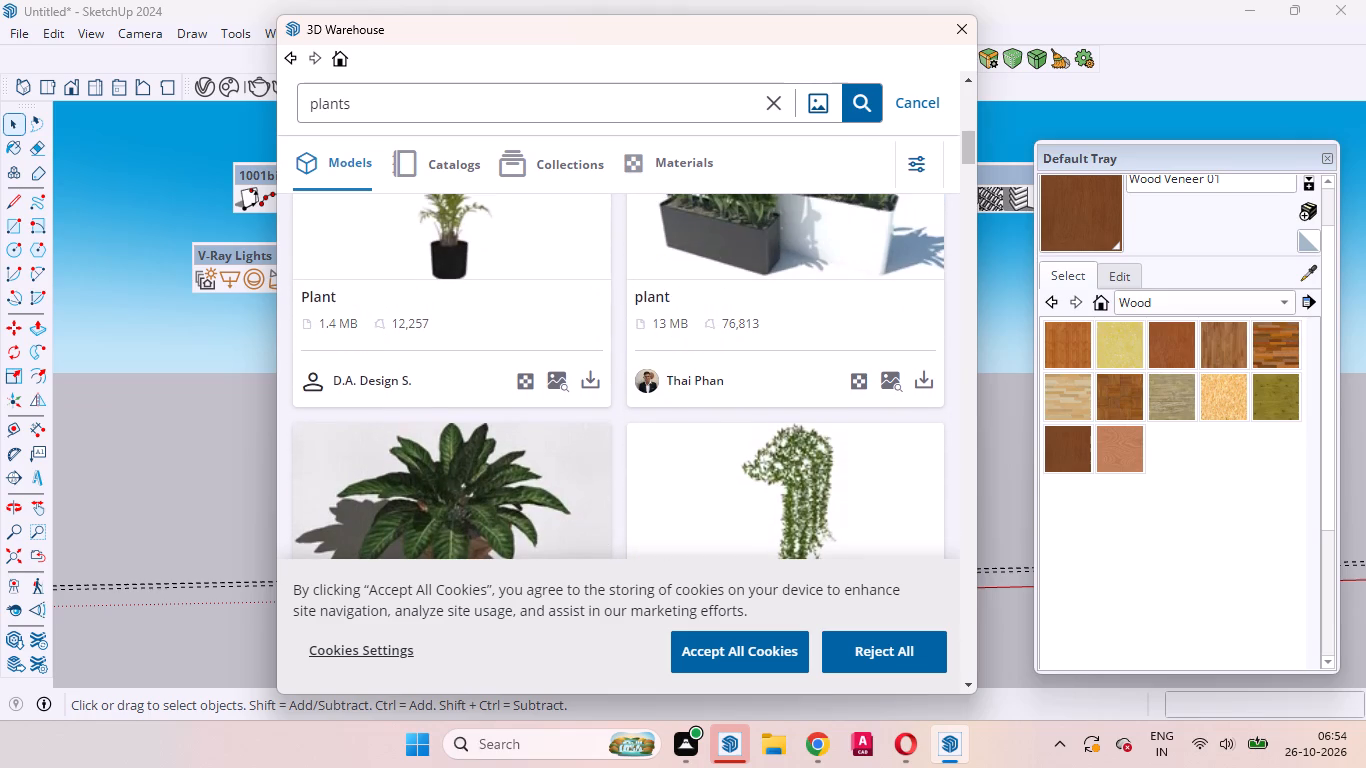
{"action": "left_click", "coordinate": [929, 381]}
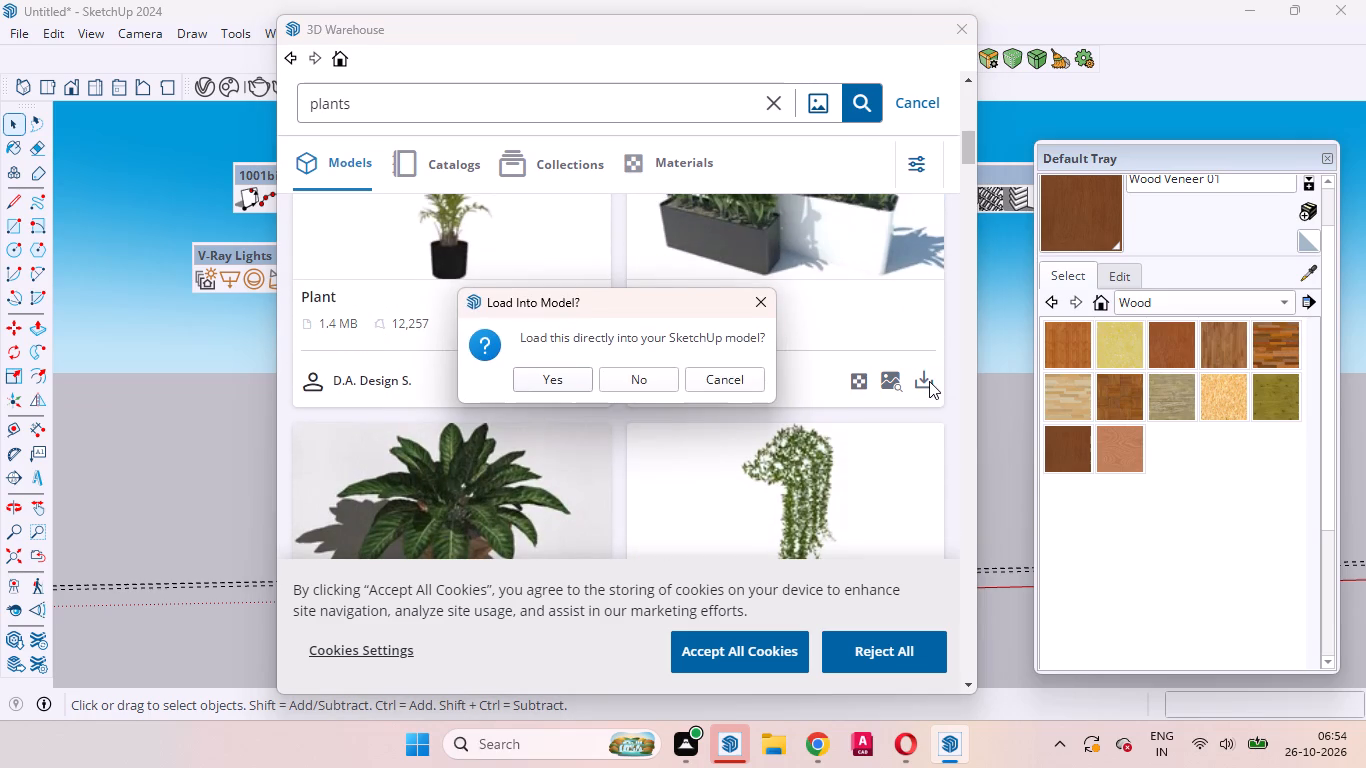
{"action": "left_click", "coordinate": [553, 377]}
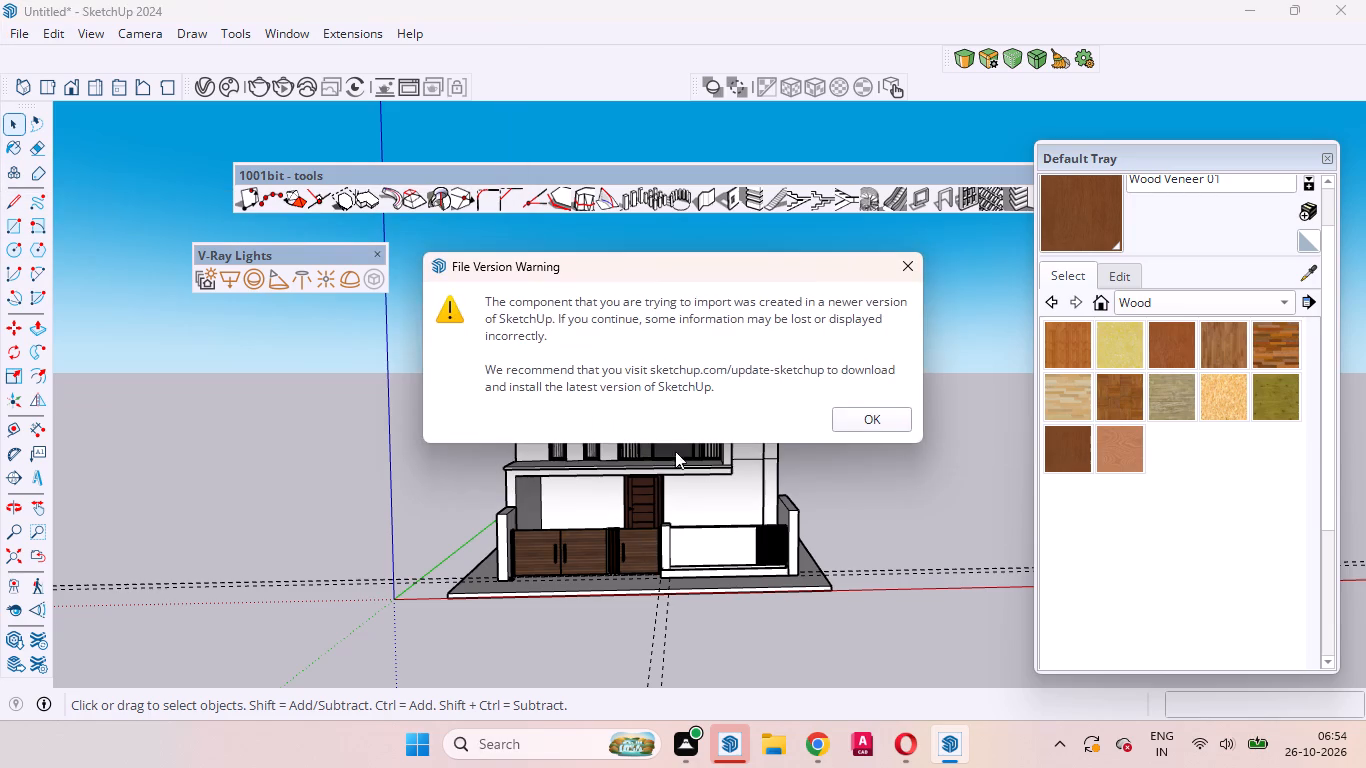
{"action": "left_click", "coordinate": [883, 409]}
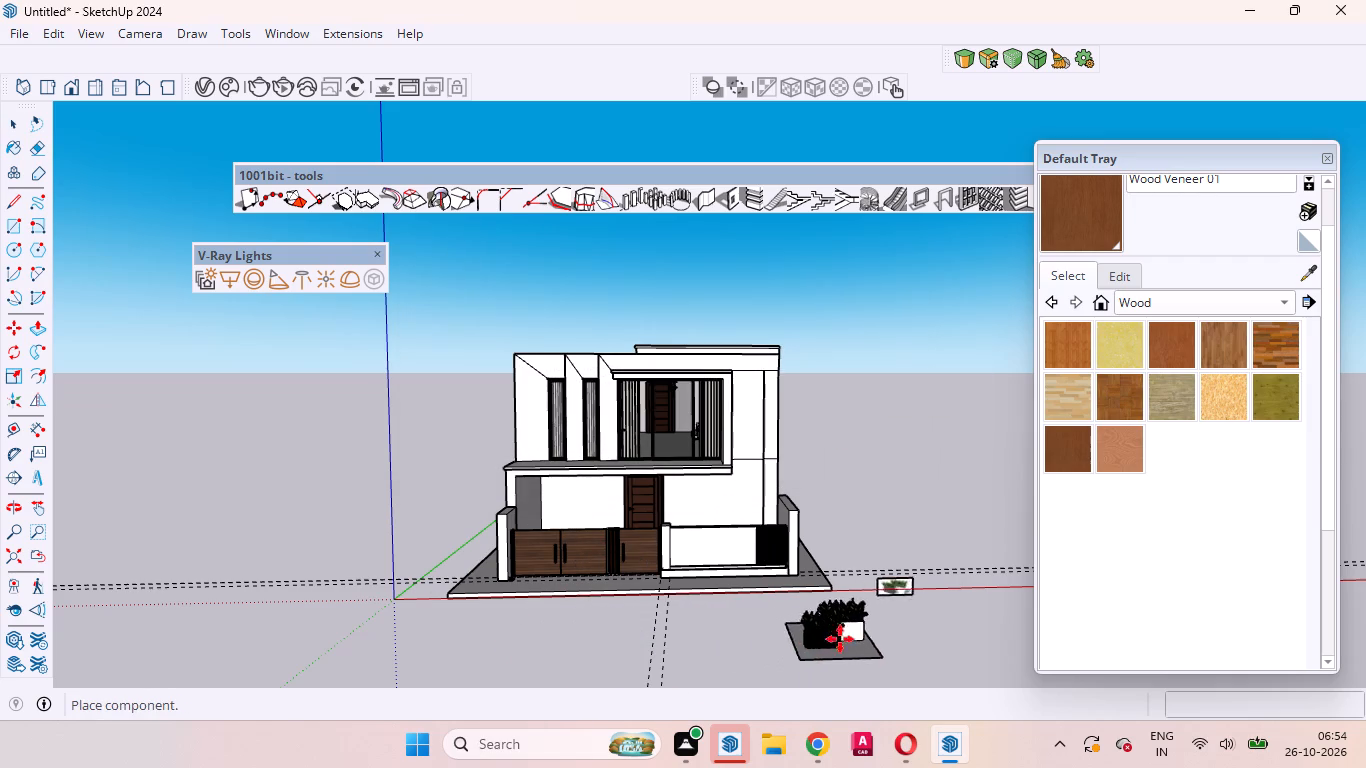
{"action": "left_click", "coordinate": [839, 588]}
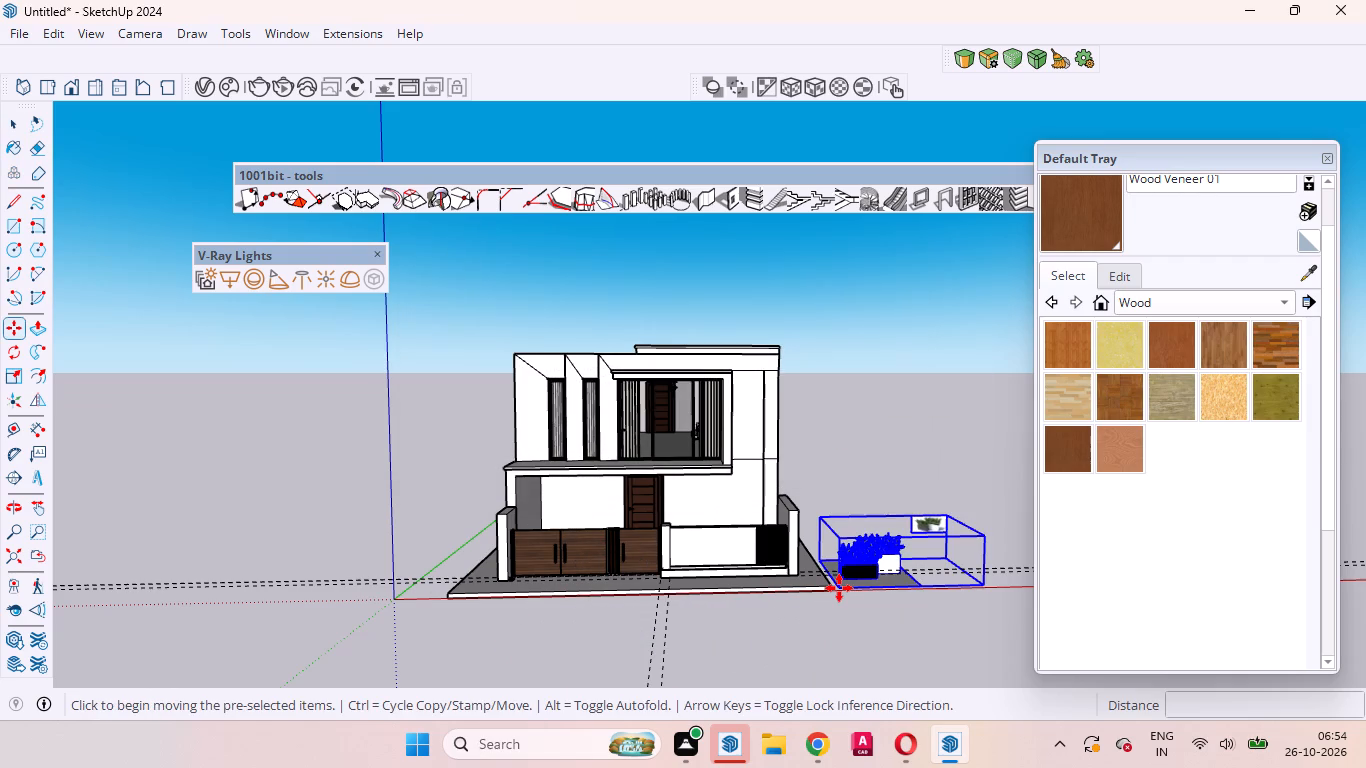
{"action": "key", "text": "space"}
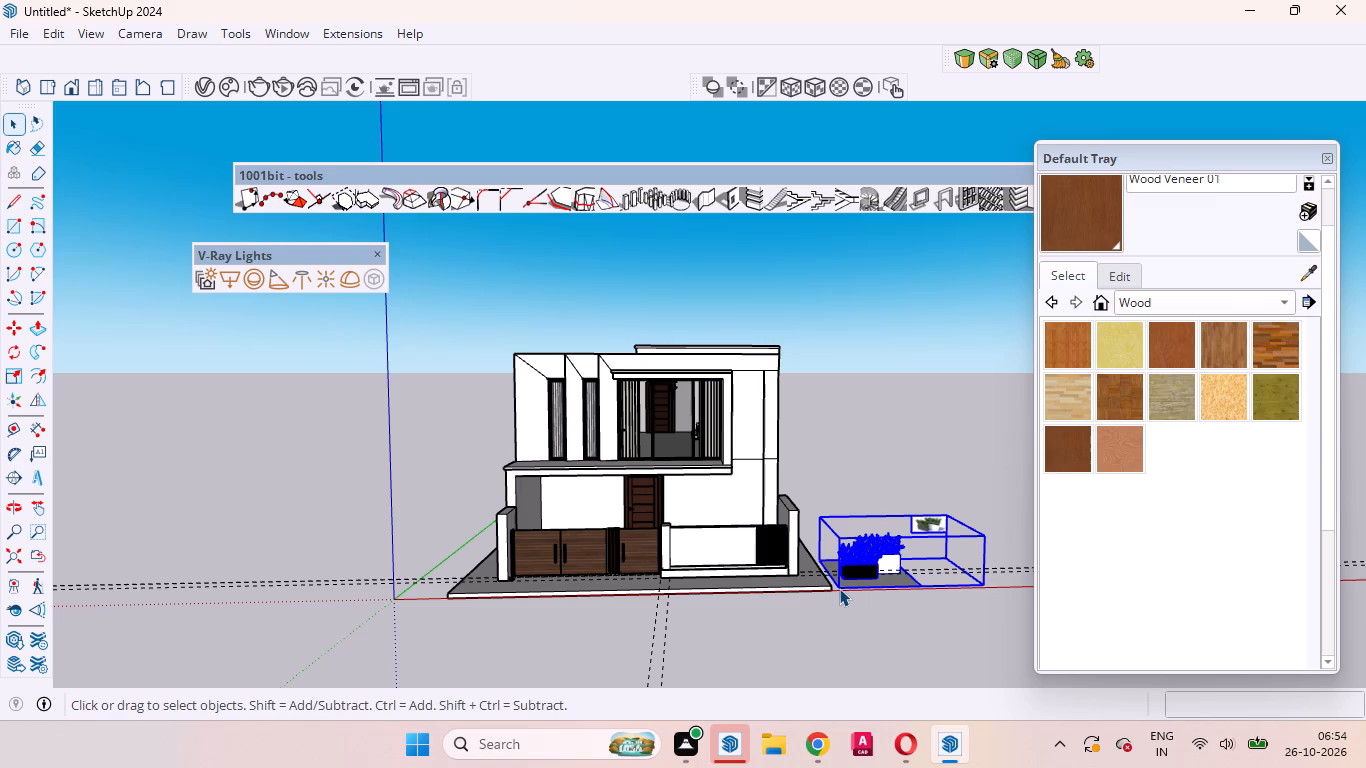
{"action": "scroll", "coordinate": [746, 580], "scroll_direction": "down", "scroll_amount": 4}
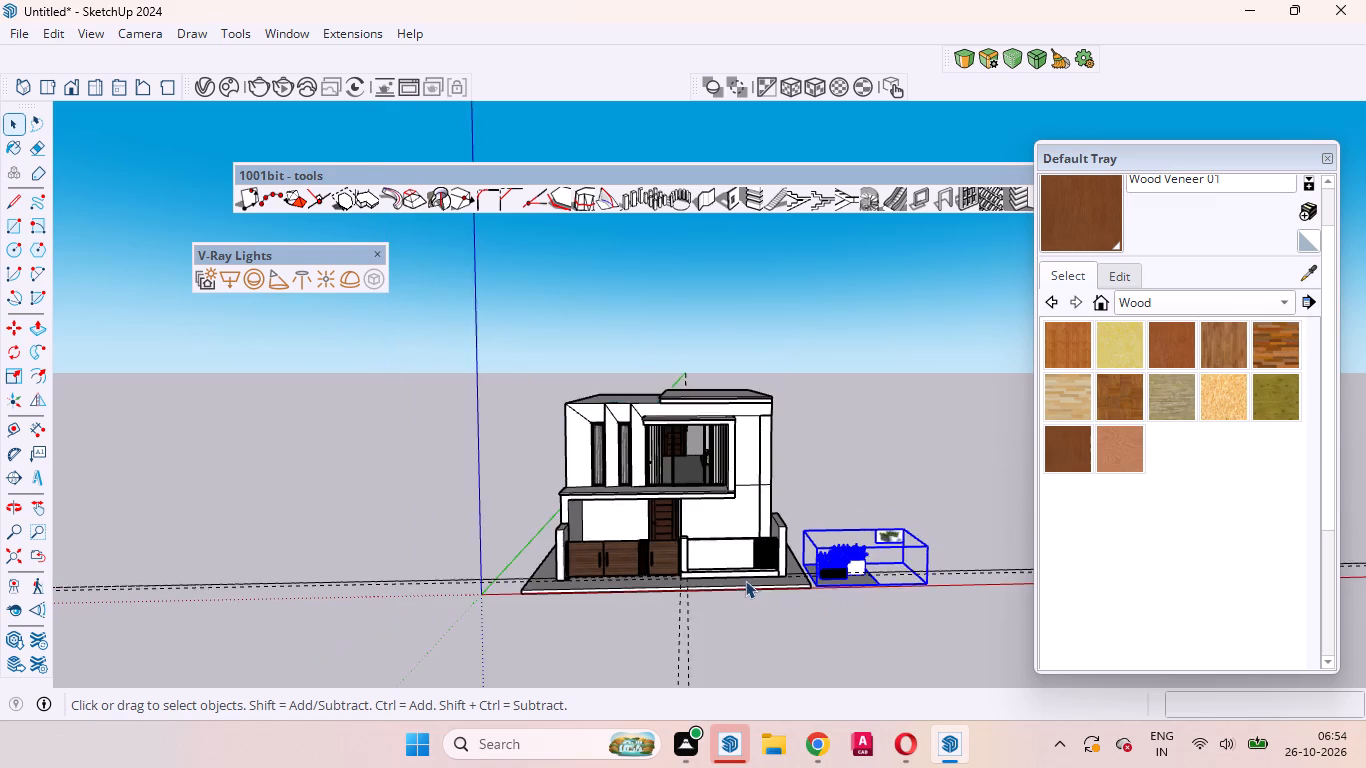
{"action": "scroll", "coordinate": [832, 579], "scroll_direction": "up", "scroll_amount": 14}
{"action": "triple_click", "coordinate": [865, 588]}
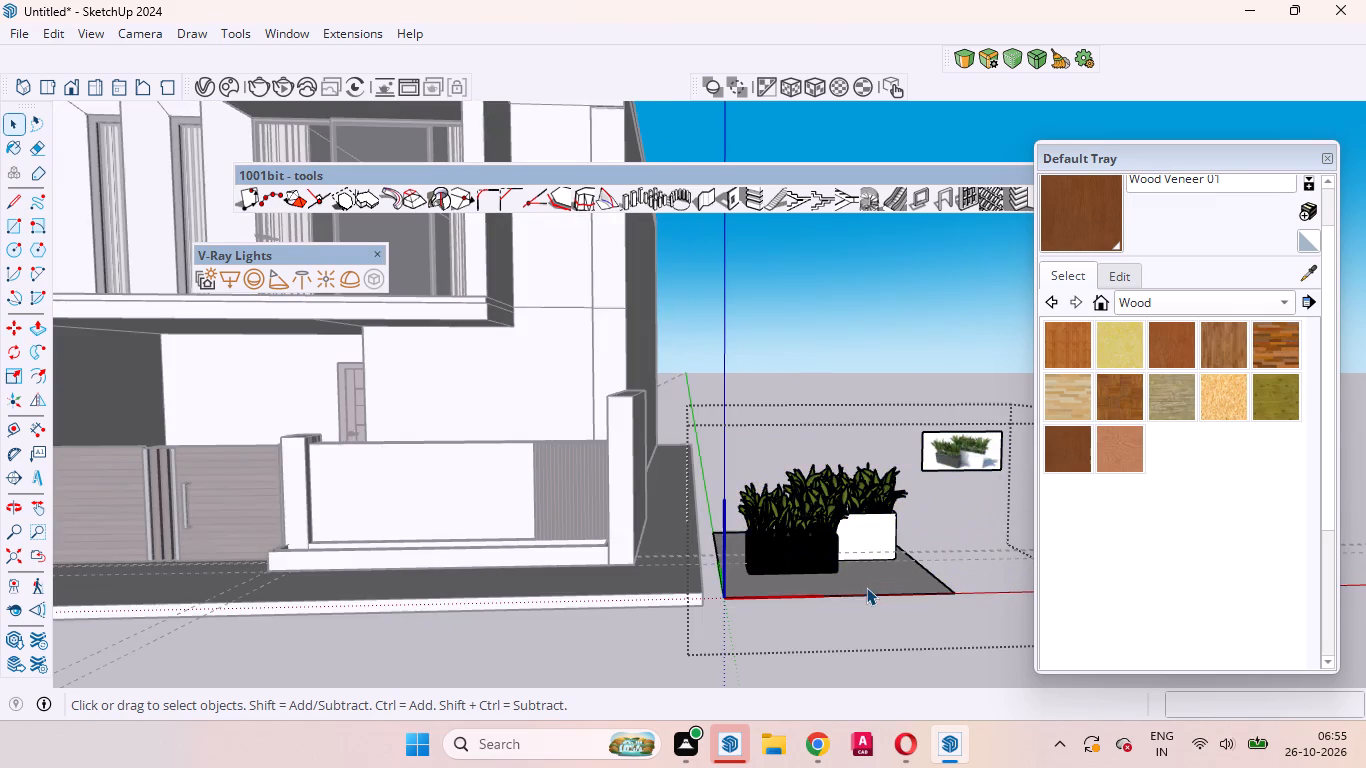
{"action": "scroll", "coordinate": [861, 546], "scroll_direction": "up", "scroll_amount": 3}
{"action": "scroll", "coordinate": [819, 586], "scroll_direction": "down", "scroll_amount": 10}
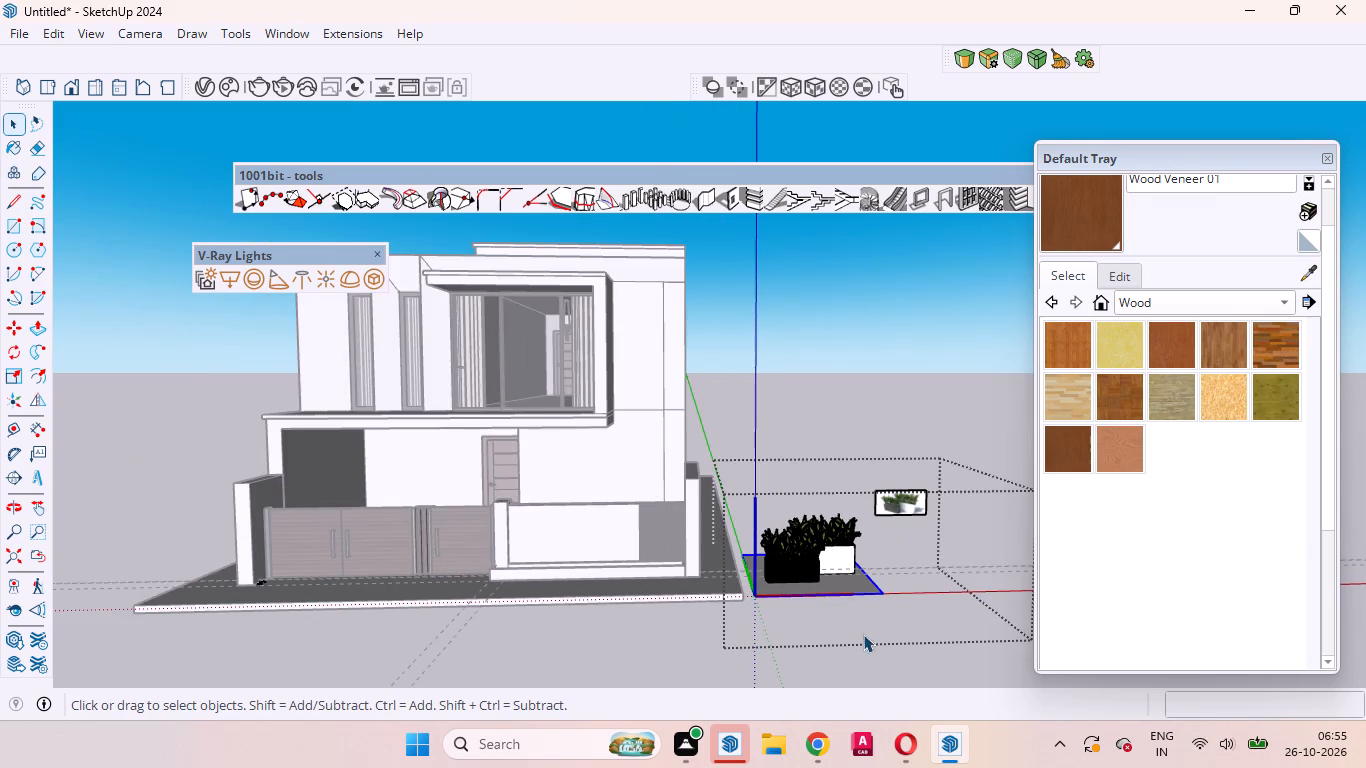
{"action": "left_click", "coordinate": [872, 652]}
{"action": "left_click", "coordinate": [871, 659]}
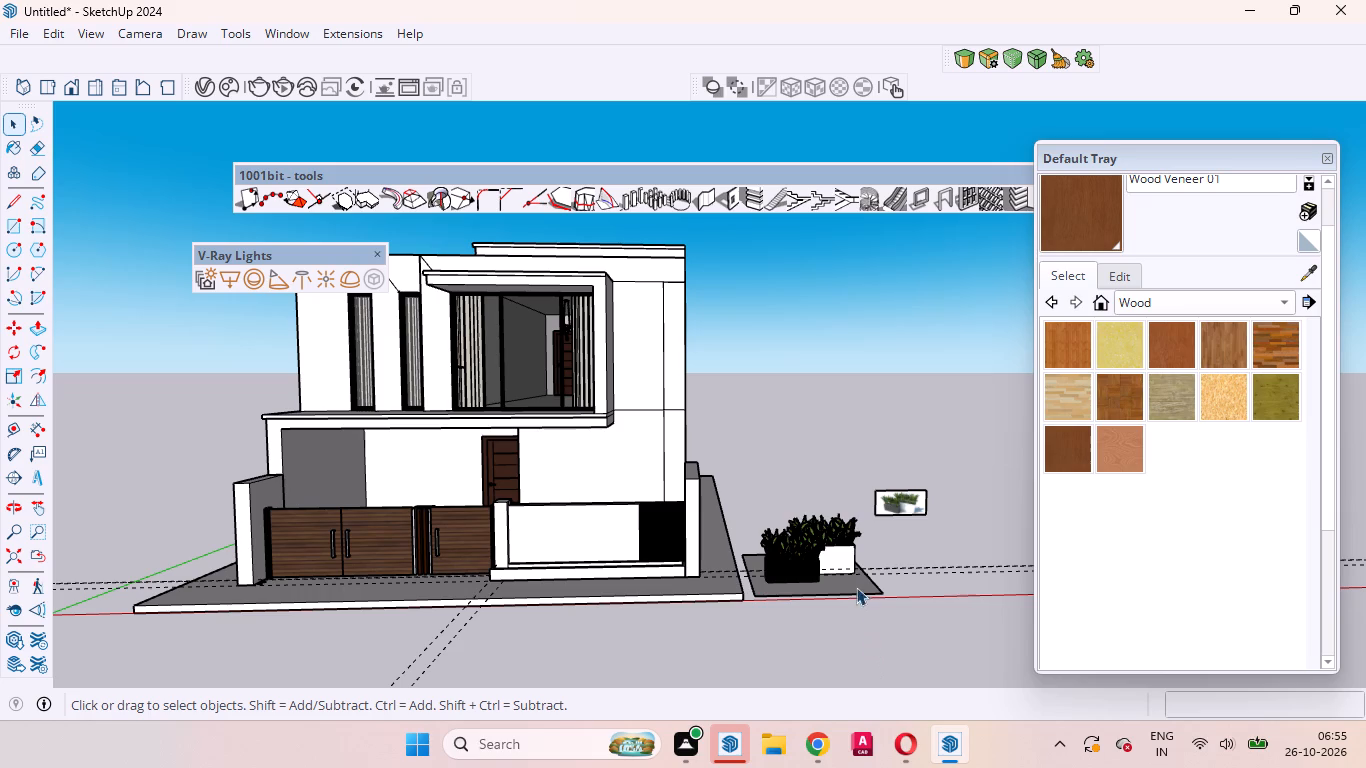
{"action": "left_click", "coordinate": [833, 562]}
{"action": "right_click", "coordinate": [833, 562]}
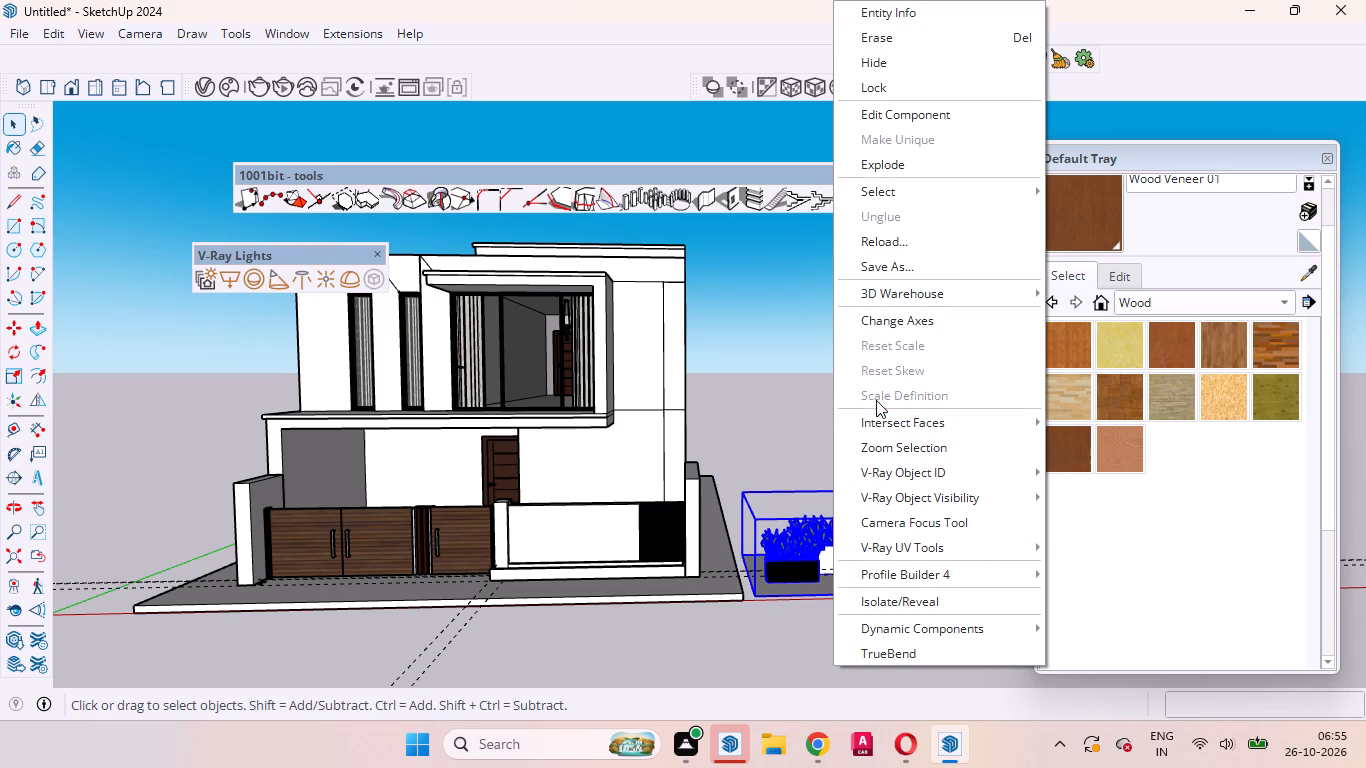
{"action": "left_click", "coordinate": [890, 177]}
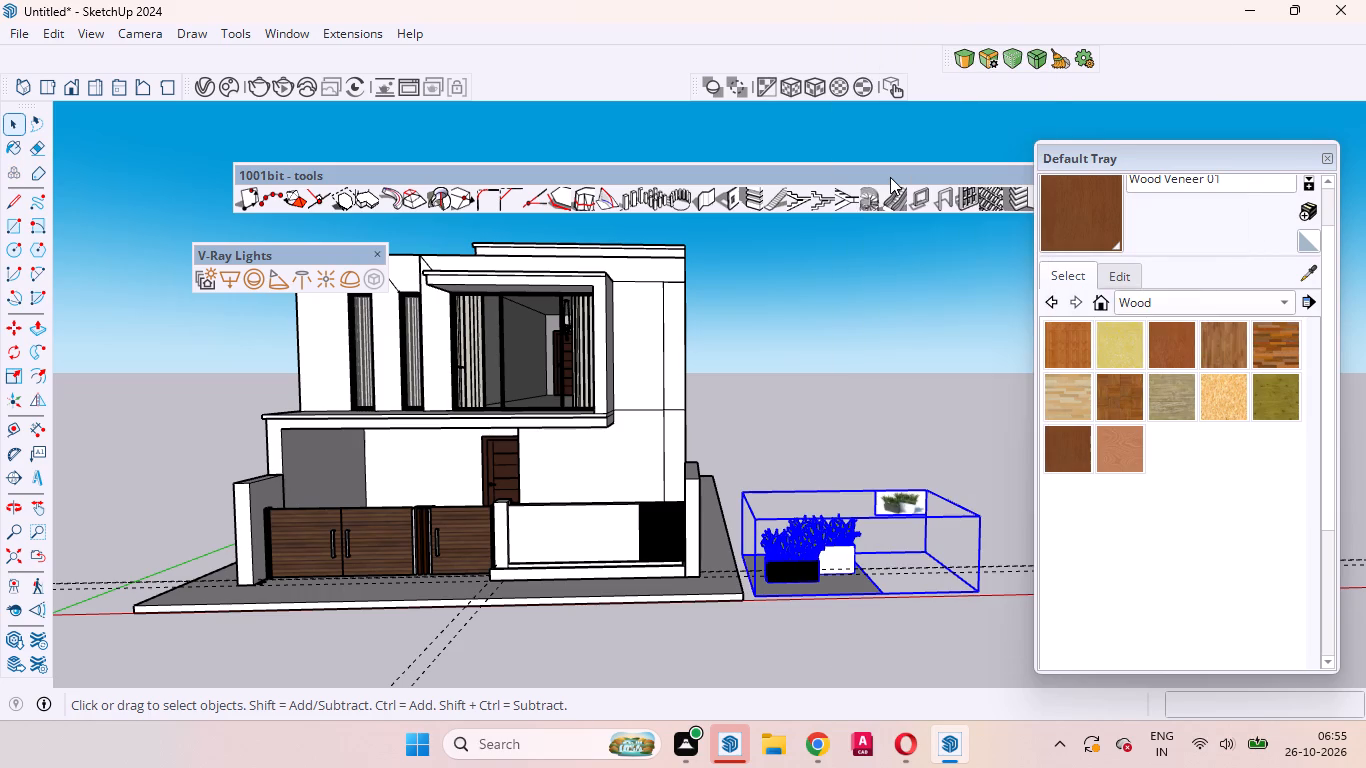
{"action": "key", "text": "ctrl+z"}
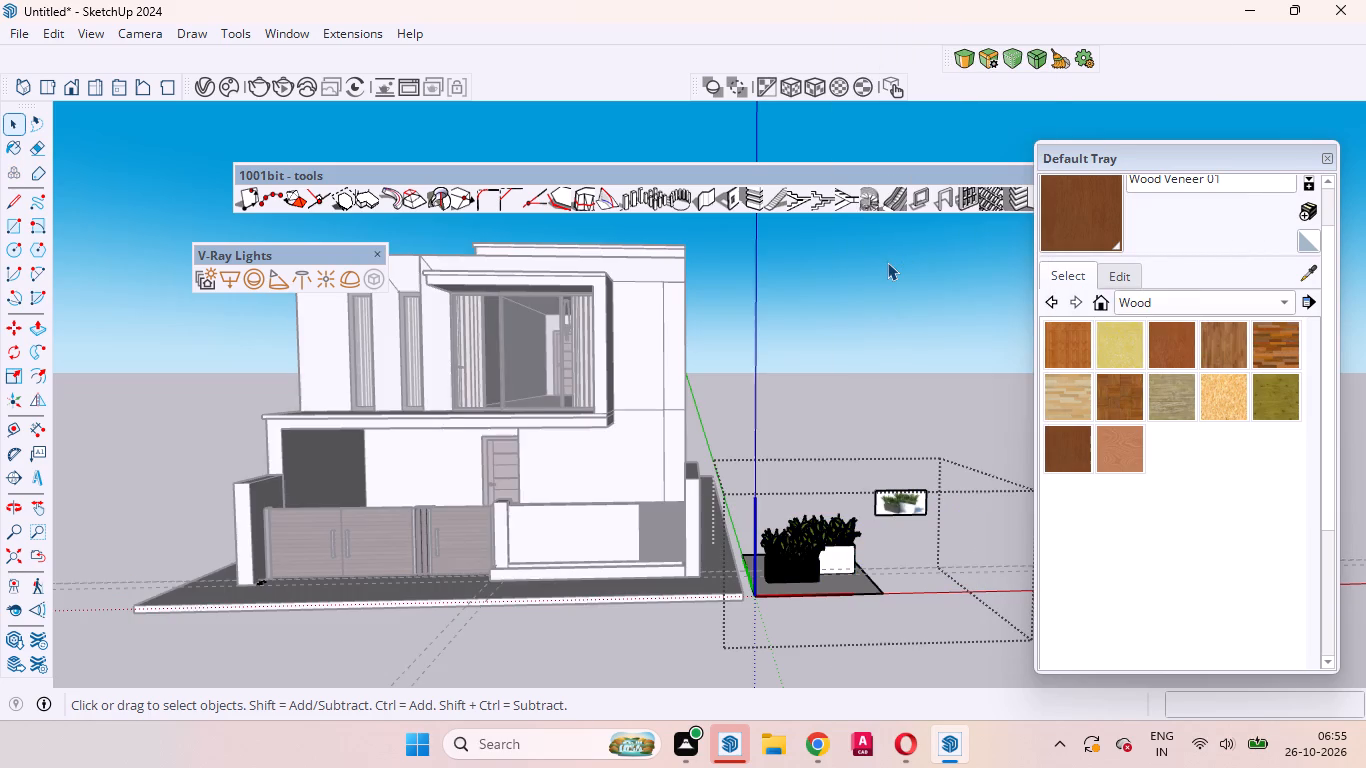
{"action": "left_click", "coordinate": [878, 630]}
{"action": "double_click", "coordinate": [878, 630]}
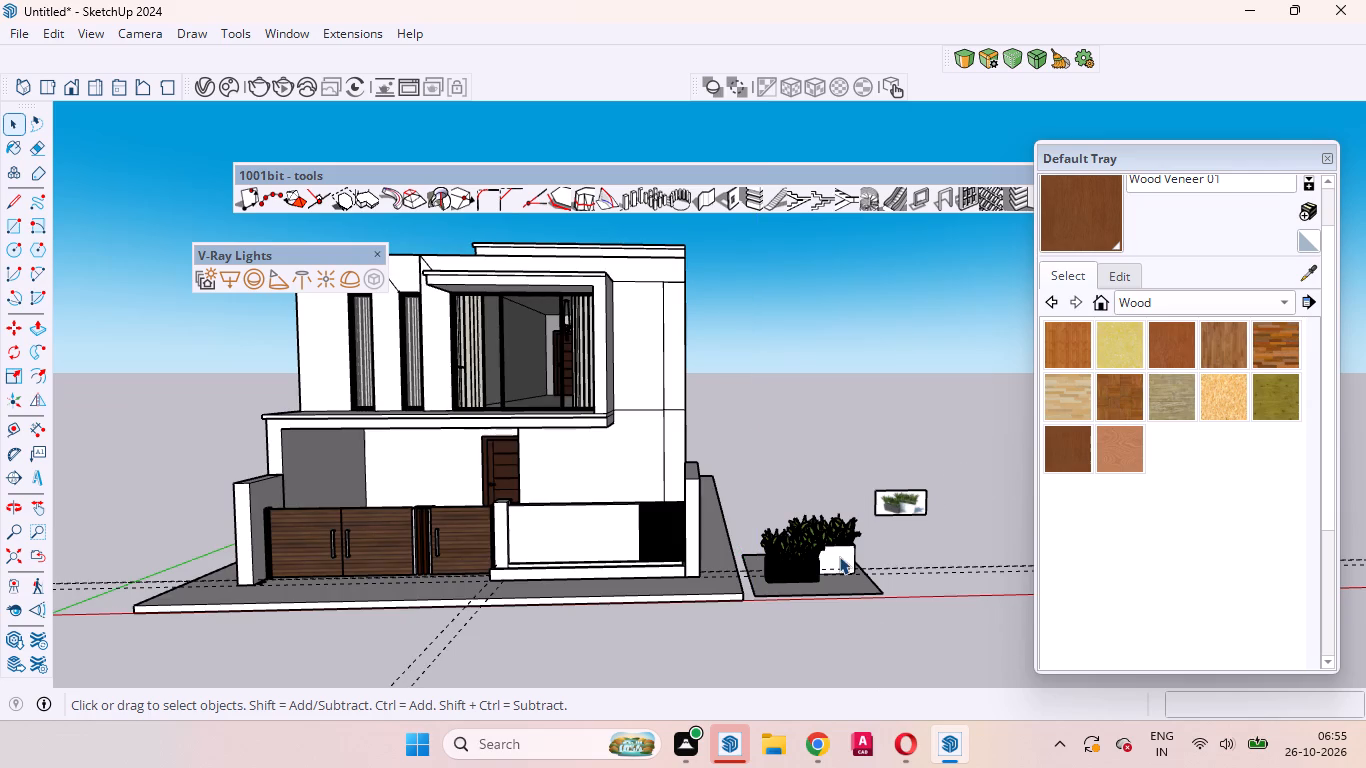
Explode the imported plant component into its separate planters, base plane and picture, and clear the selection.
{"action": "left_click", "coordinate": [837, 554]}
{"action": "right_click", "coordinate": [837, 554]}
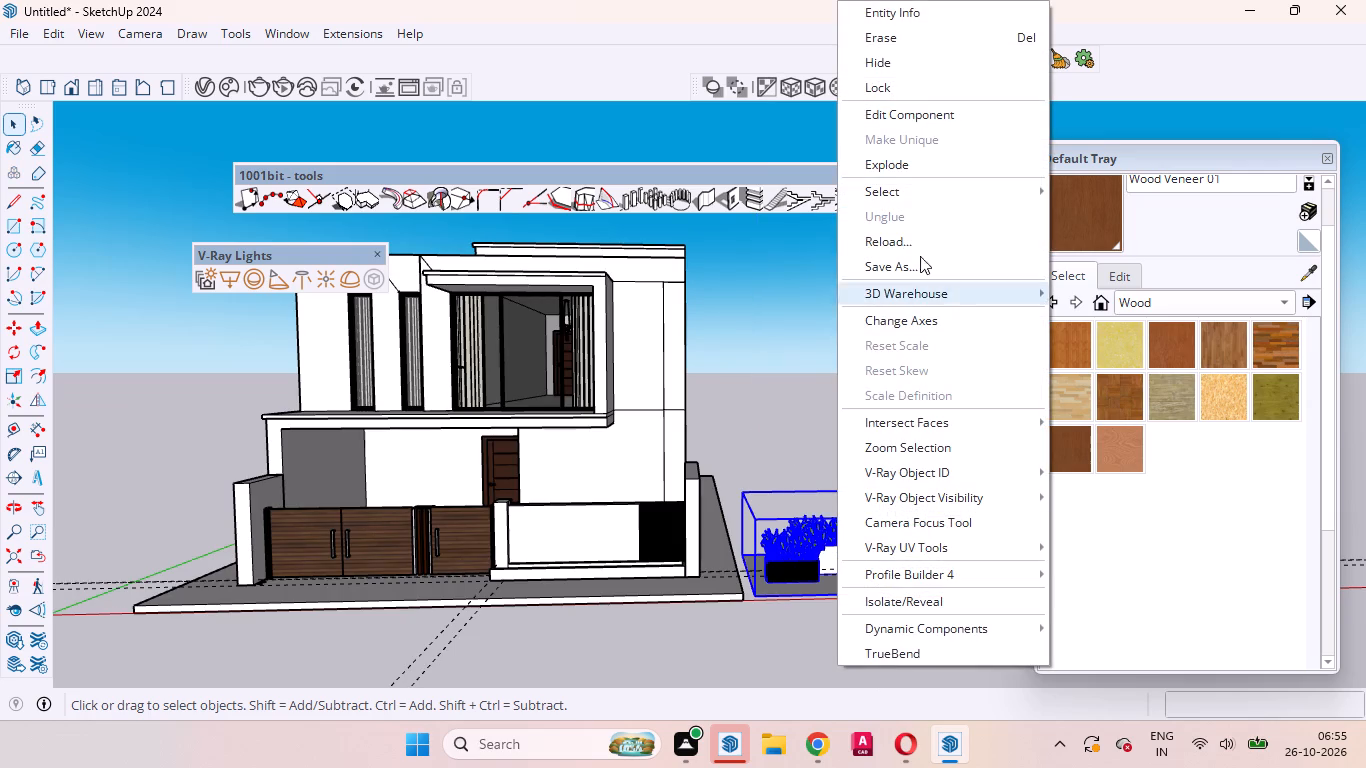
{"action": "left_click", "coordinate": [895, 162]}
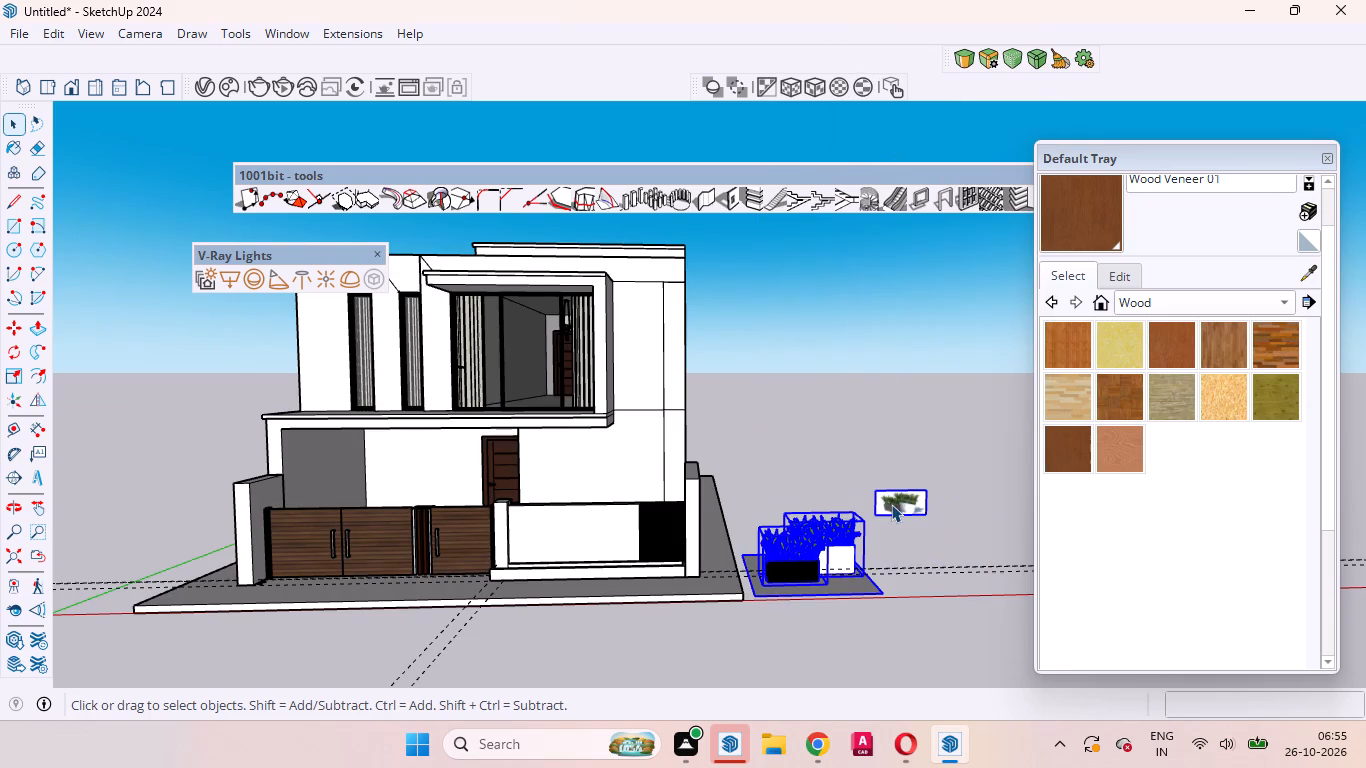
{"action": "left_click", "coordinate": [938, 598]}
Delete the preview picture floating beside the imported planter boxes.
{"action": "left_click", "coordinate": [916, 485]}
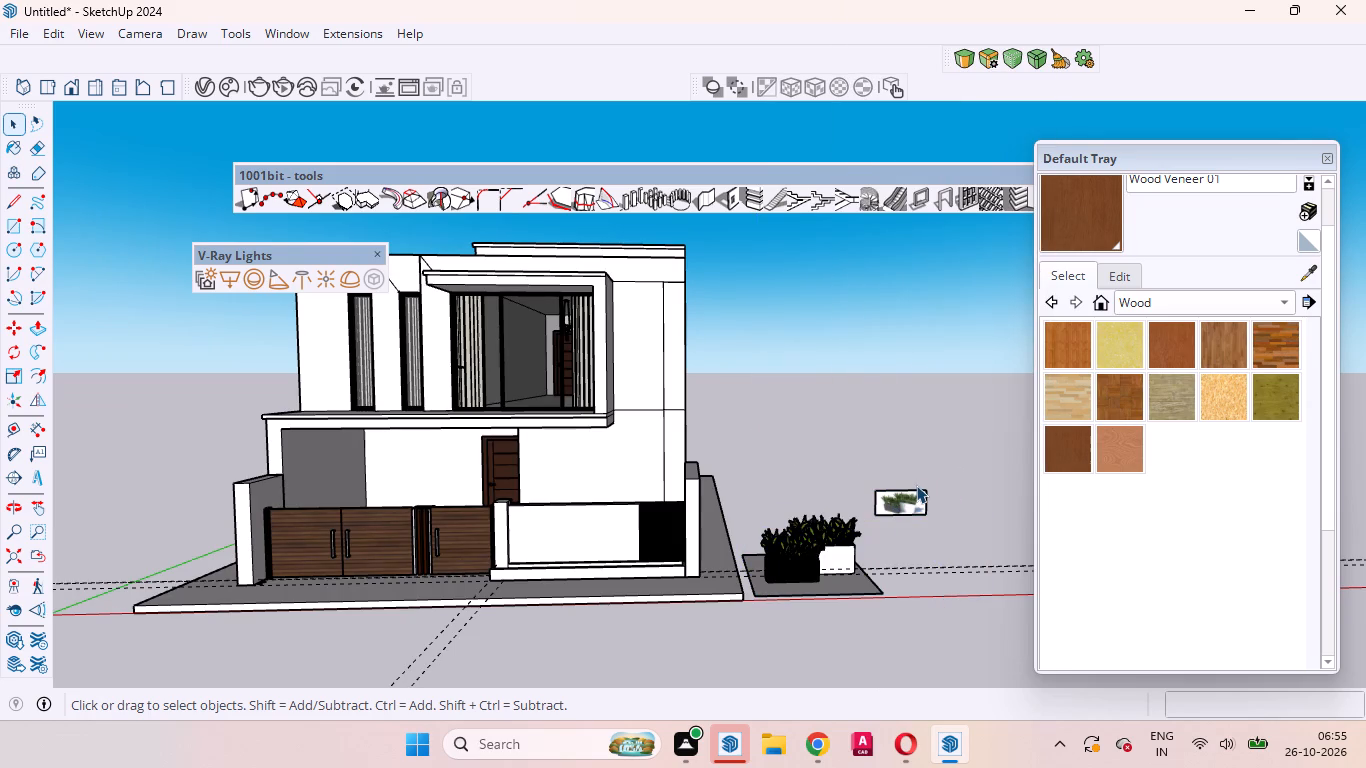
{"action": "left_click", "coordinate": [916, 495]}
{"action": "key", "text": "Home"}
{"action": "key", "text": "Delete"}
{"action": "left_click_drag", "start_coordinate": [916, 495], "coordinate": [896, 562]}
{"action": "left_click", "coordinate": [896, 562]}
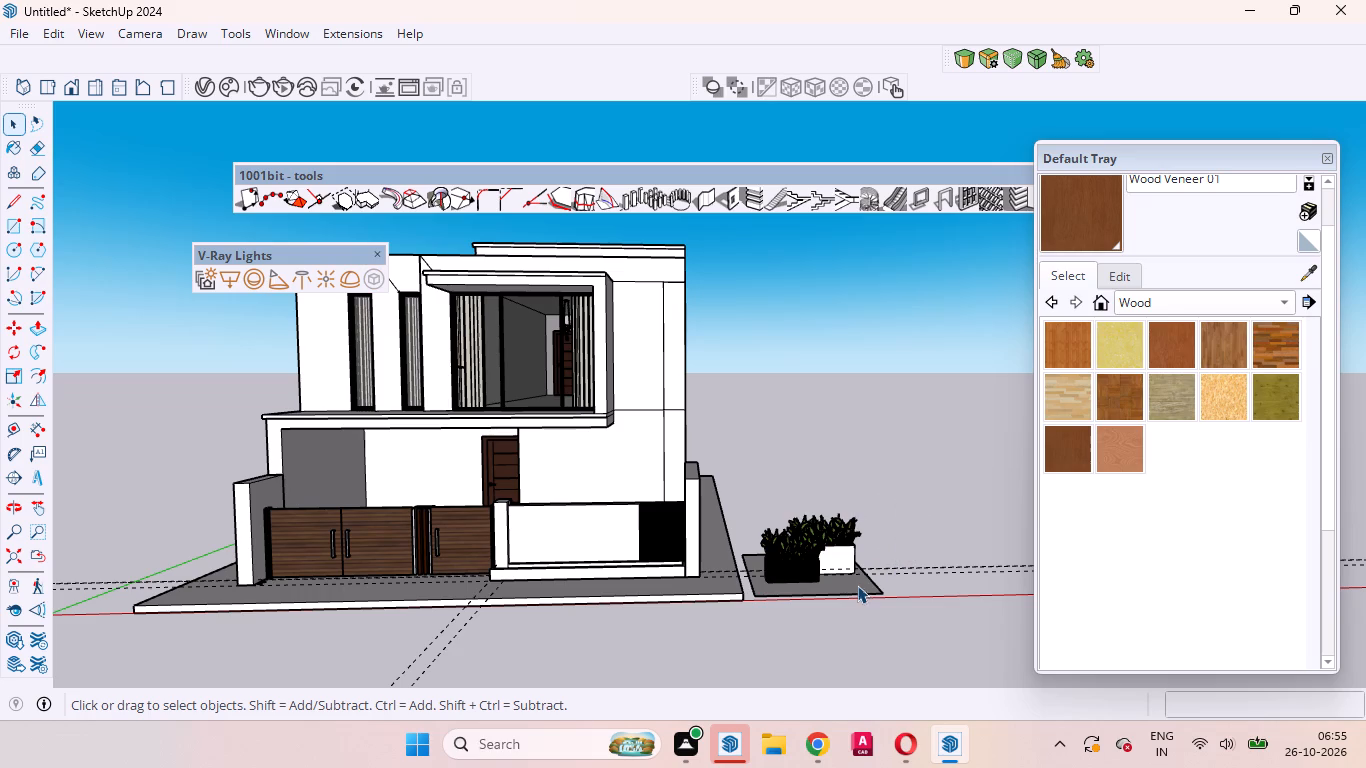
Delete the flat base plane beneath the two imported planter boxes.
{"action": "left_click", "coordinate": [855, 586]}
{"action": "key", "text": "Delete"}
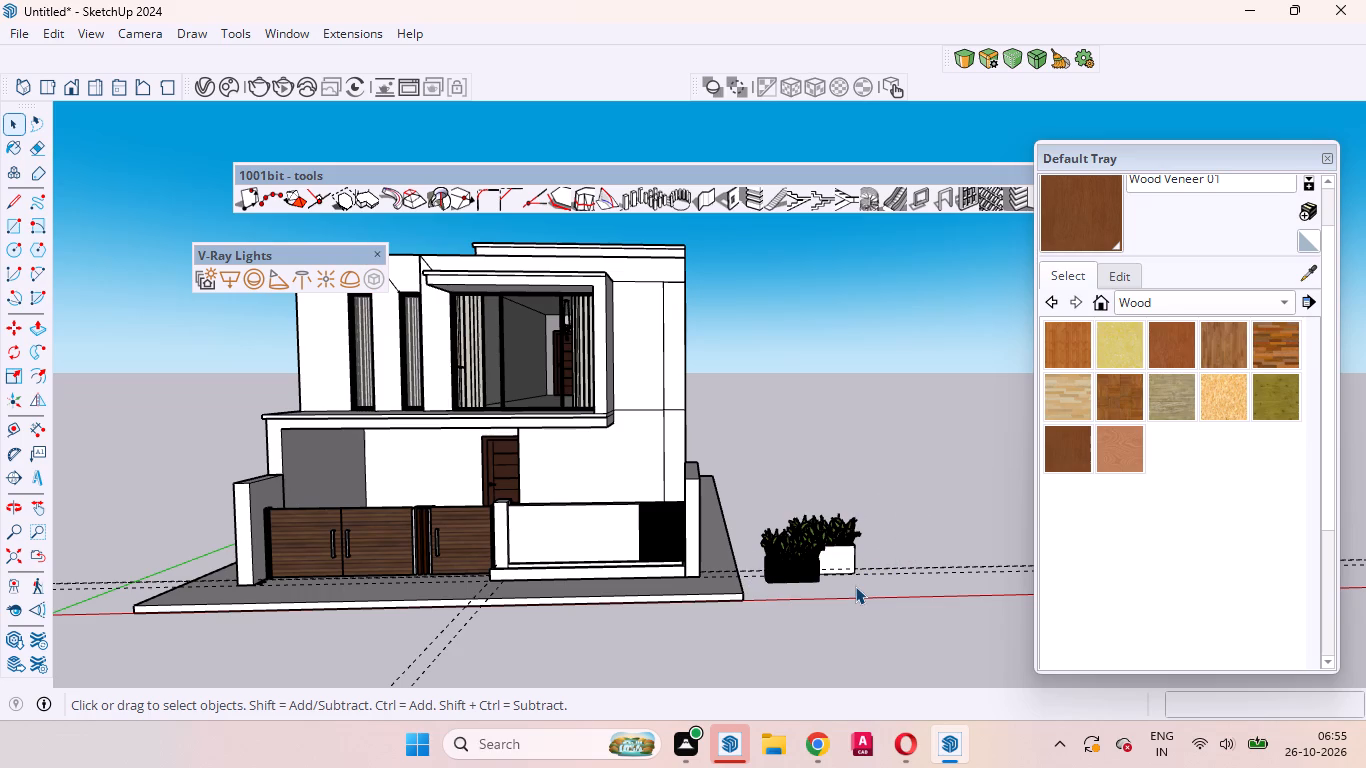
Move the black planter box with its plants about 19' to the gate end of the trough before the boundary wall.
{"action": "scroll", "coordinate": [742, 565], "scroll_direction": "up", "scroll_amount": 8}
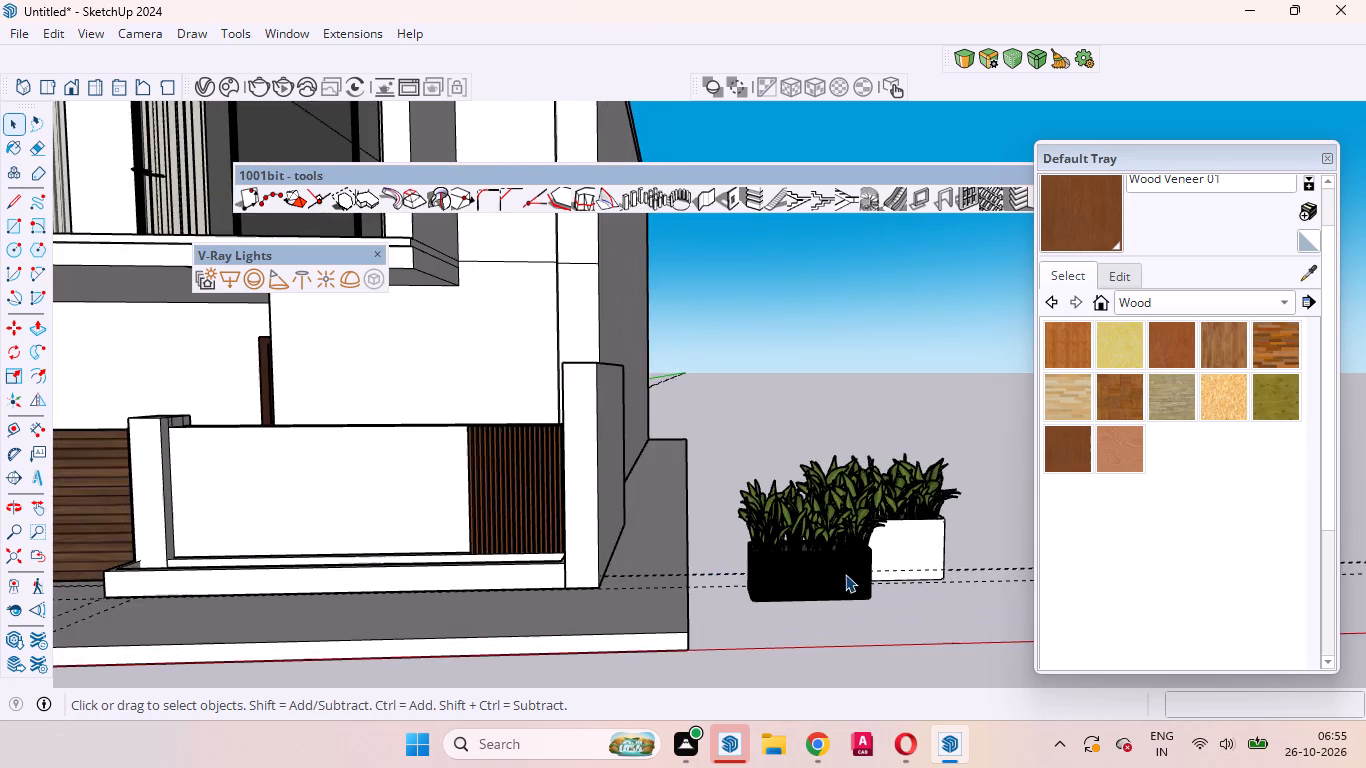
{"action": "middle_click_drag", "start_coordinate": [845, 574], "coordinate": [829, 712]}
{"action": "scroll", "coordinate": [817, 621], "scroll_direction": "up", "scroll_amount": 6}
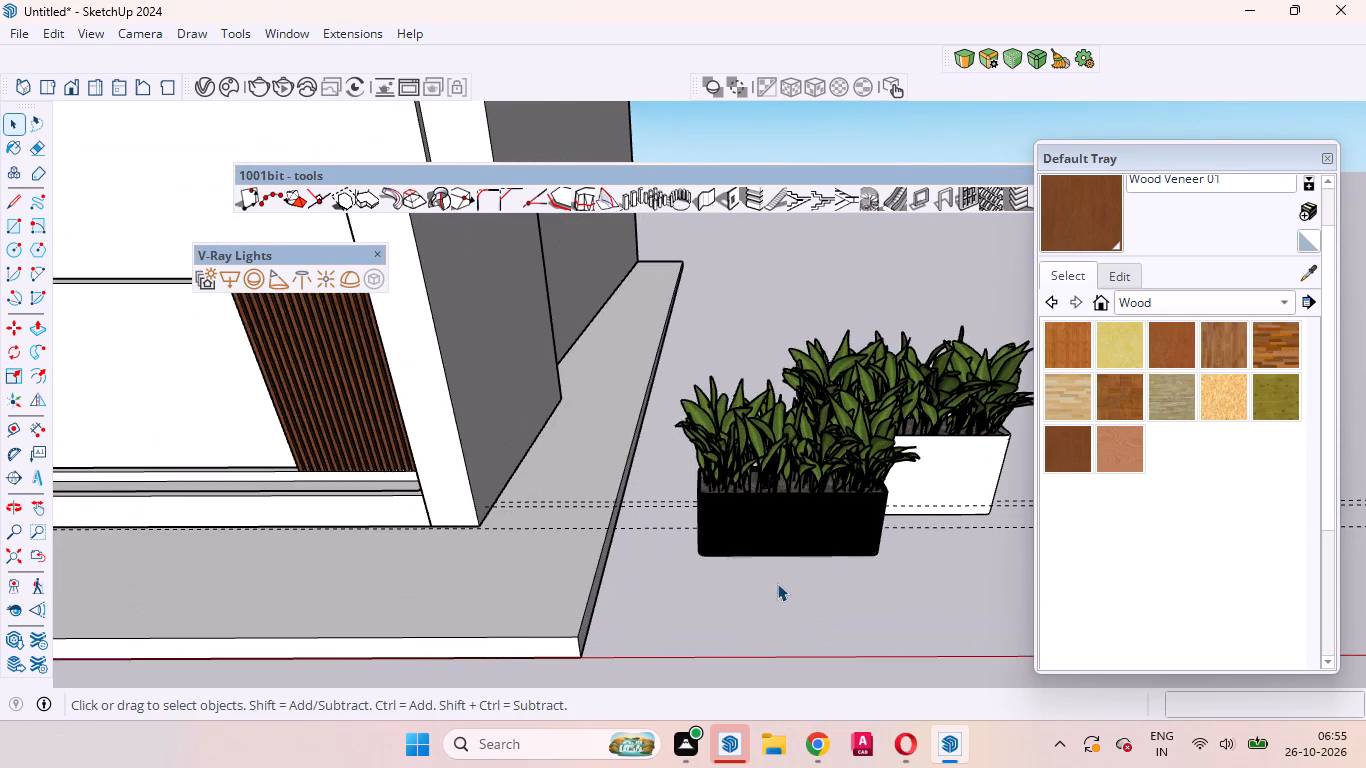
{"action": "scroll", "coordinate": [777, 583], "scroll_direction": "down", "scroll_amount": 4}
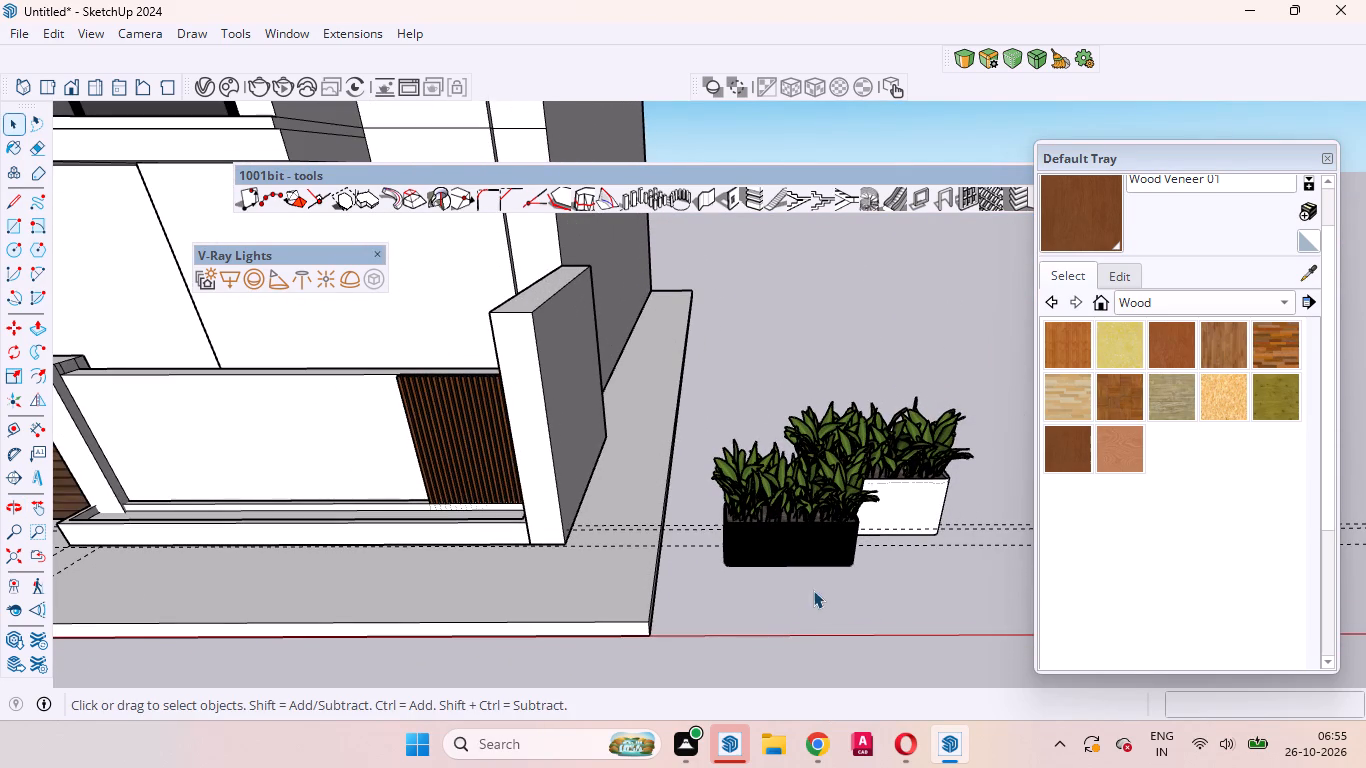
{"action": "scroll", "coordinate": [785, 481], "scroll_direction": "up", "scroll_amount": 8}
{"action": "scroll", "coordinate": [800, 555], "scroll_direction": "down", "scroll_amount": 5}
{"action": "scroll", "coordinate": [800, 555], "scroll_direction": "up", "scroll_amount": 5}
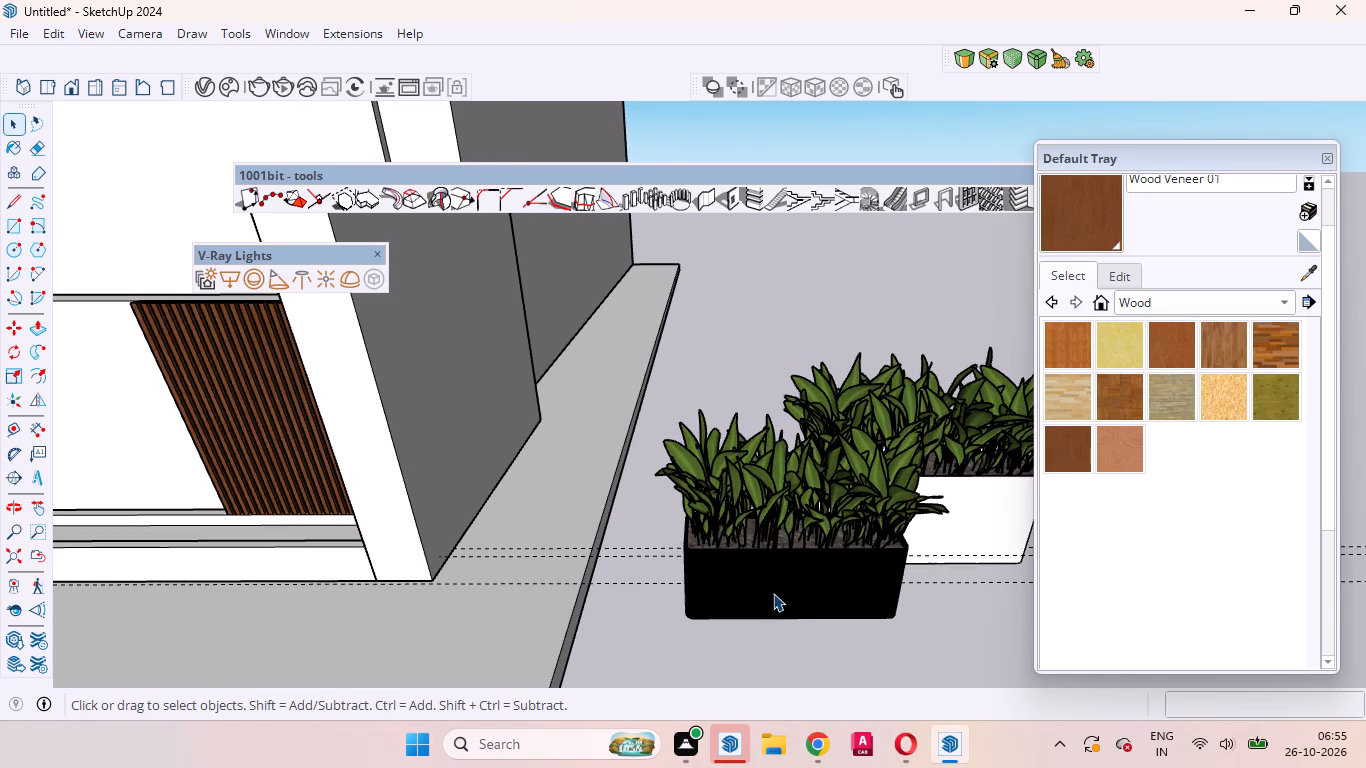
{"action": "left_click", "coordinate": [771, 609]}
{"action": "scroll", "coordinate": [756, 584], "scroll_direction": "up", "scroll_amount": 2}
{"action": "scroll", "coordinate": [783, 568], "scroll_direction": "down", "scroll_amount": 11}
{"action": "scroll", "coordinate": [783, 554], "scroll_direction": "up", "scroll_amount": 12}
{"action": "middle_click_drag", "start_coordinate": [720, 614], "coordinate": [832, 487]}
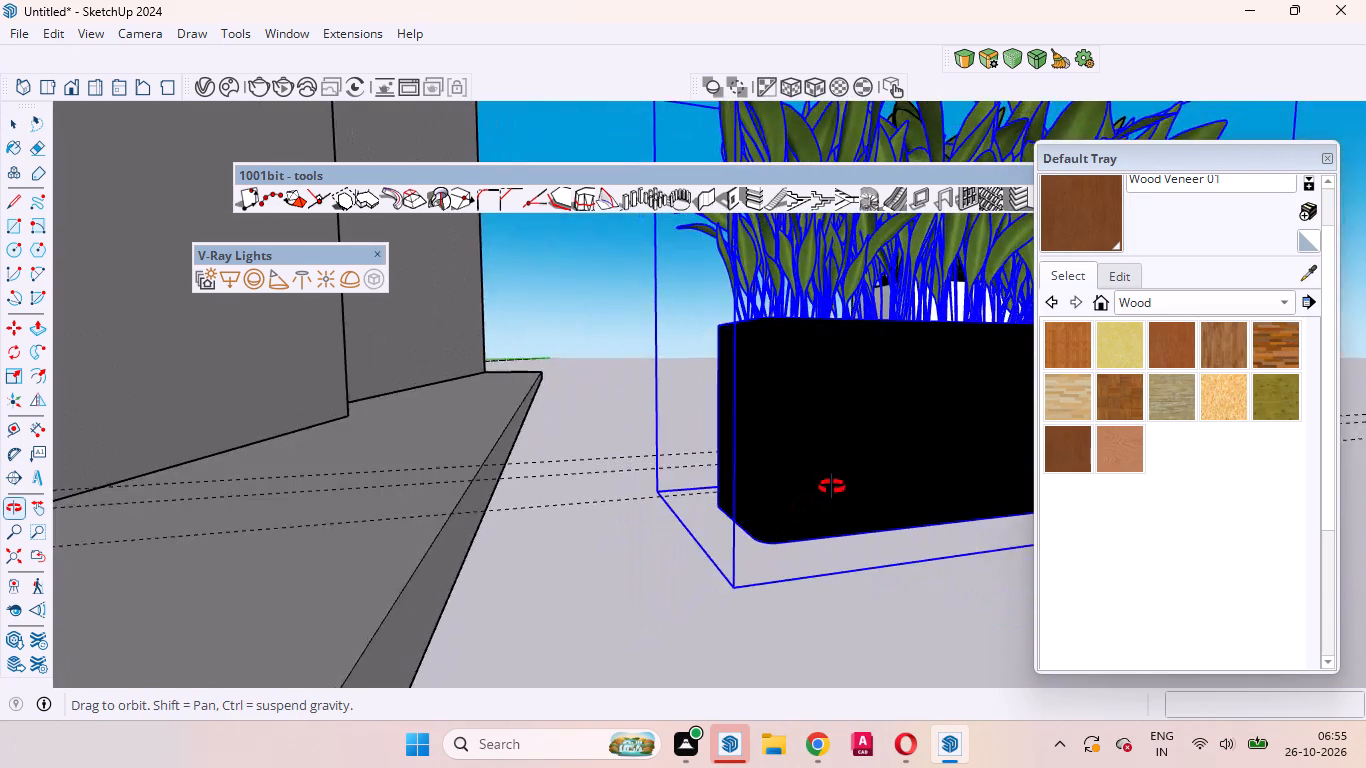
{"action": "middle_click_drag", "start_coordinate": [832, 487], "coordinate": [741, 631]}
{"action": "scroll", "coordinate": [771, 481], "scroll_direction": "down", "scroll_amount": 5}
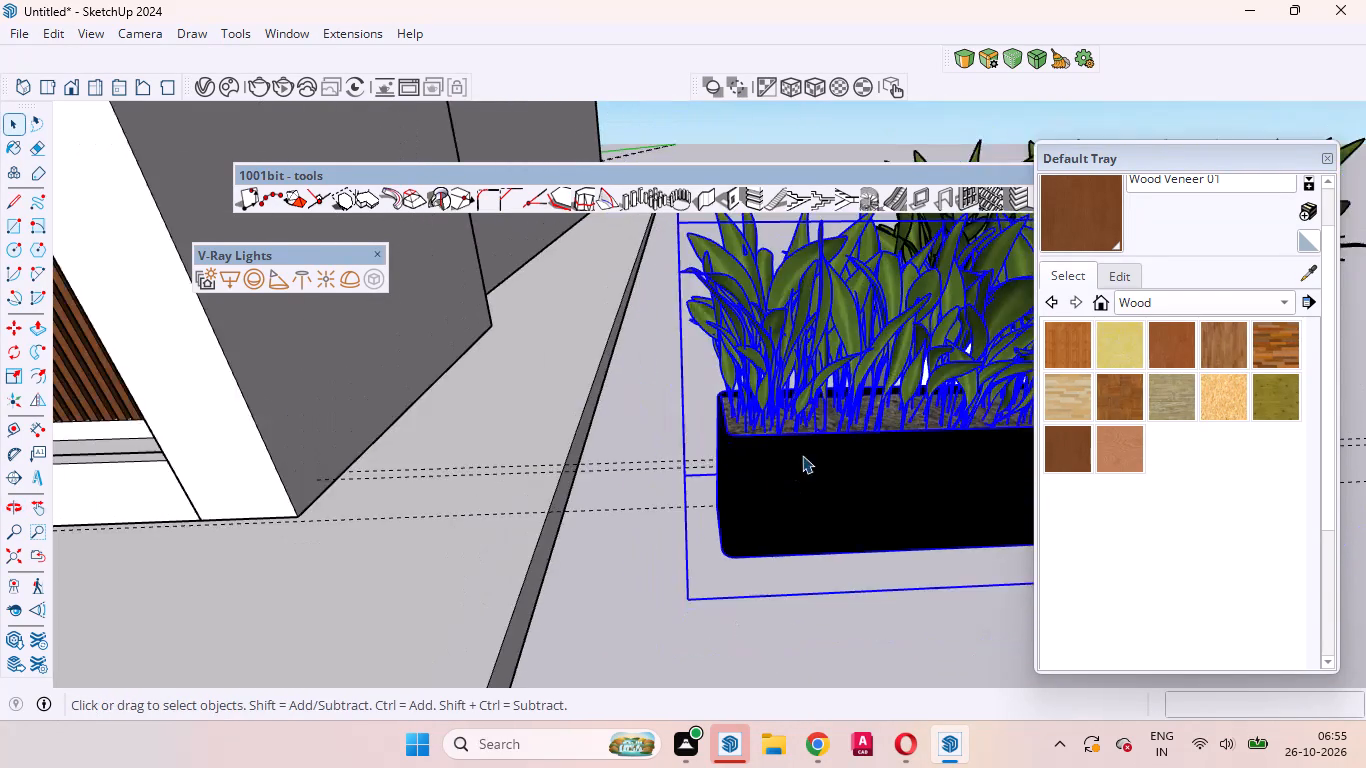
{"action": "scroll", "coordinate": [802, 455], "scroll_direction": "down", "scroll_amount": 5}
{"action": "scroll", "coordinate": [826, 537], "scroll_direction": "up", "scroll_amount": 4}
{"action": "scroll", "coordinate": [808, 543], "scroll_direction": "down", "scroll_amount": 5}
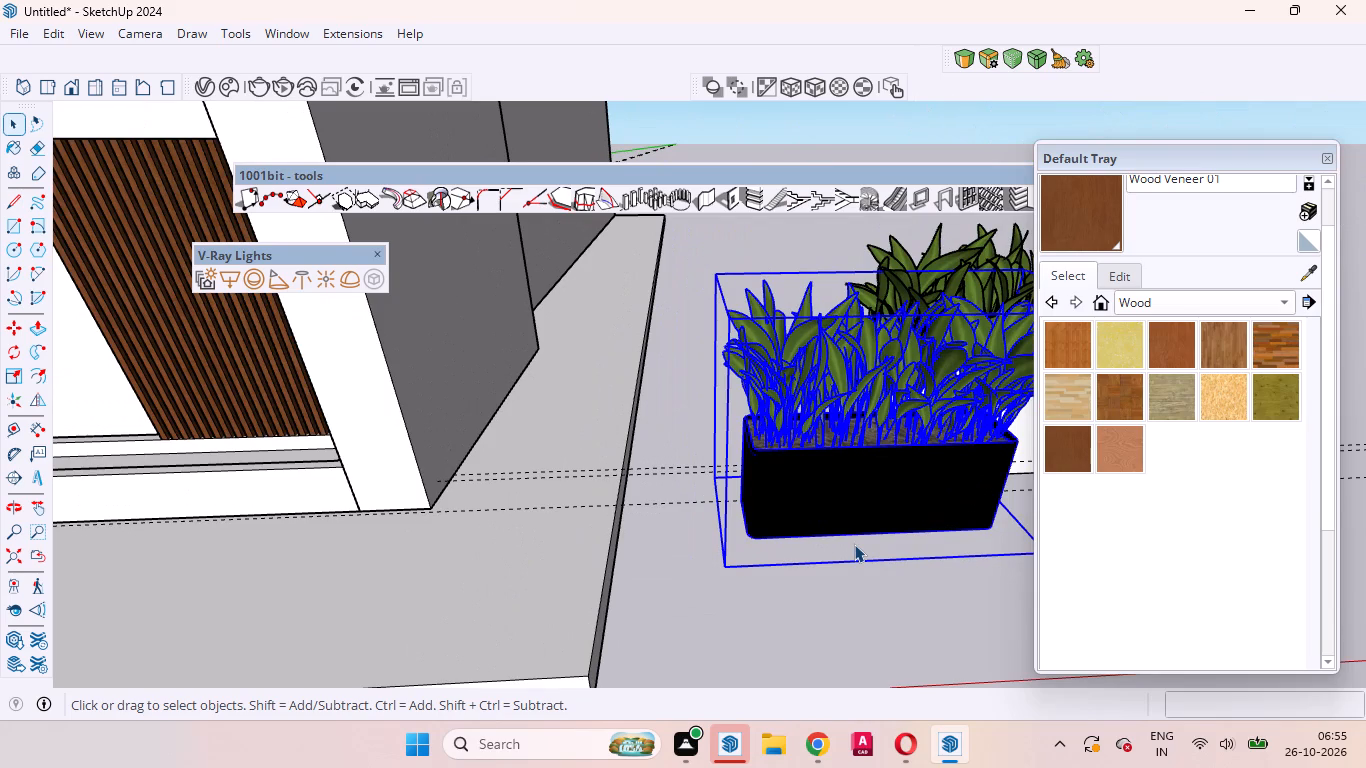
{"action": "key", "text": "m"}
{"action": "scroll", "coordinate": [763, 576], "scroll_direction": "up", "scroll_amount": 3}
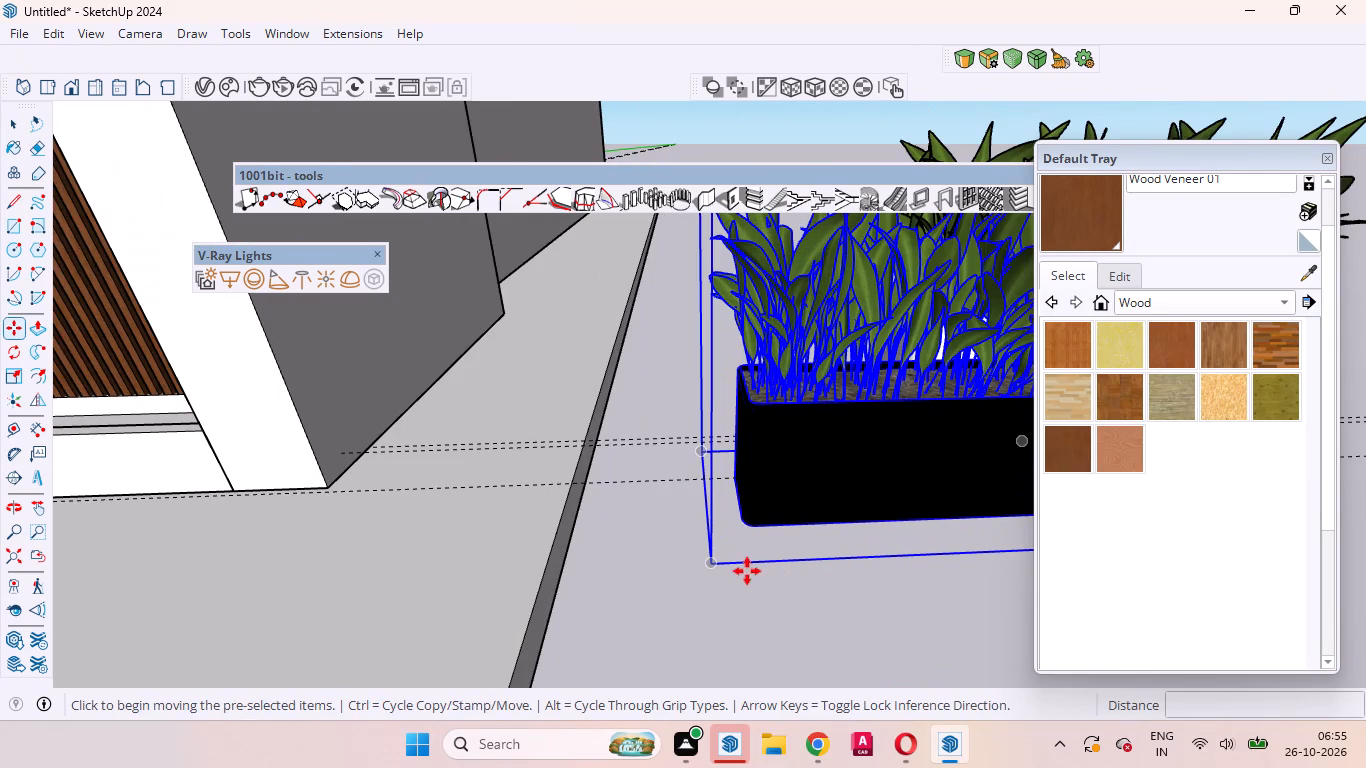
{"action": "left_click", "coordinate": [714, 563]}
{"action": "scroll", "coordinate": [753, 553], "scroll_direction": "down", "scroll_amount": 7}
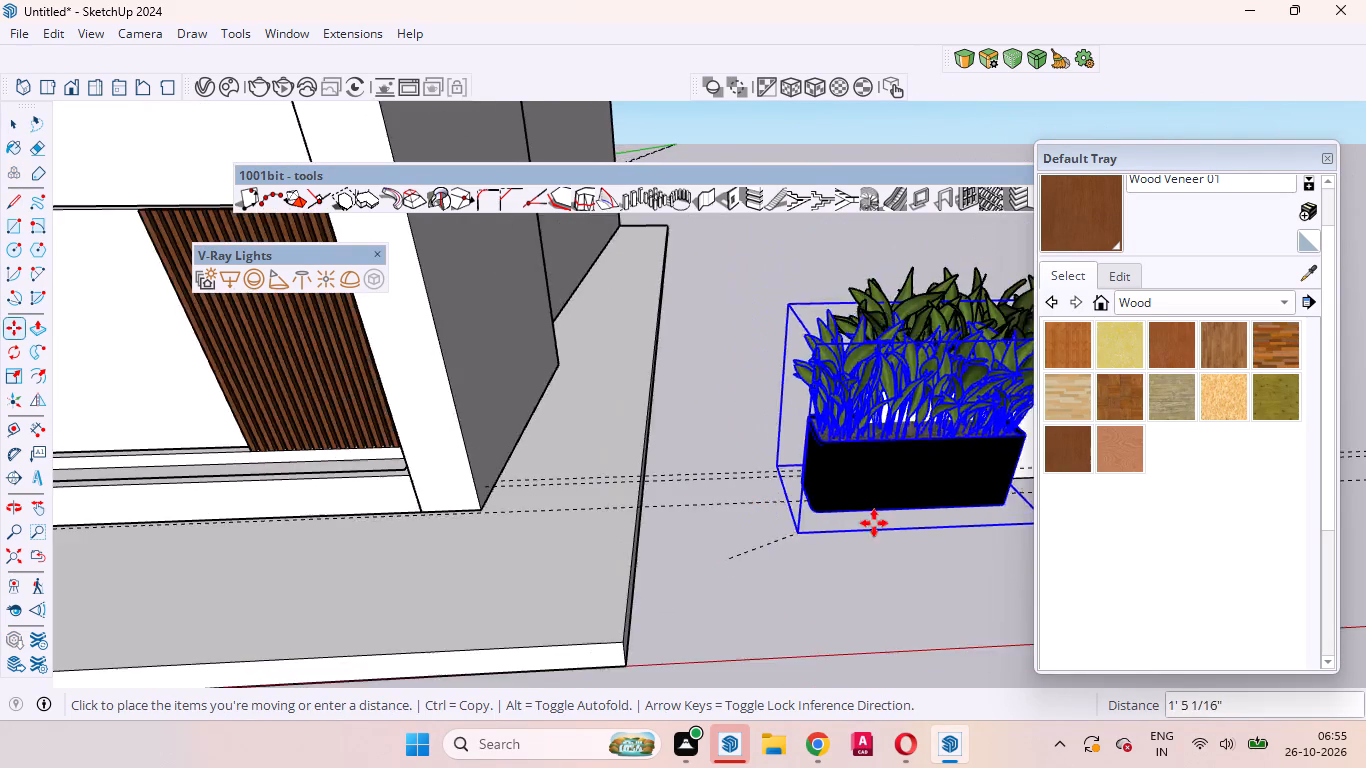
{"action": "scroll", "coordinate": [874, 523], "scroll_direction": "down", "scroll_amount": 14}
{"action": "scroll", "coordinate": [593, 518], "scroll_direction": "up", "scroll_amount": 6}
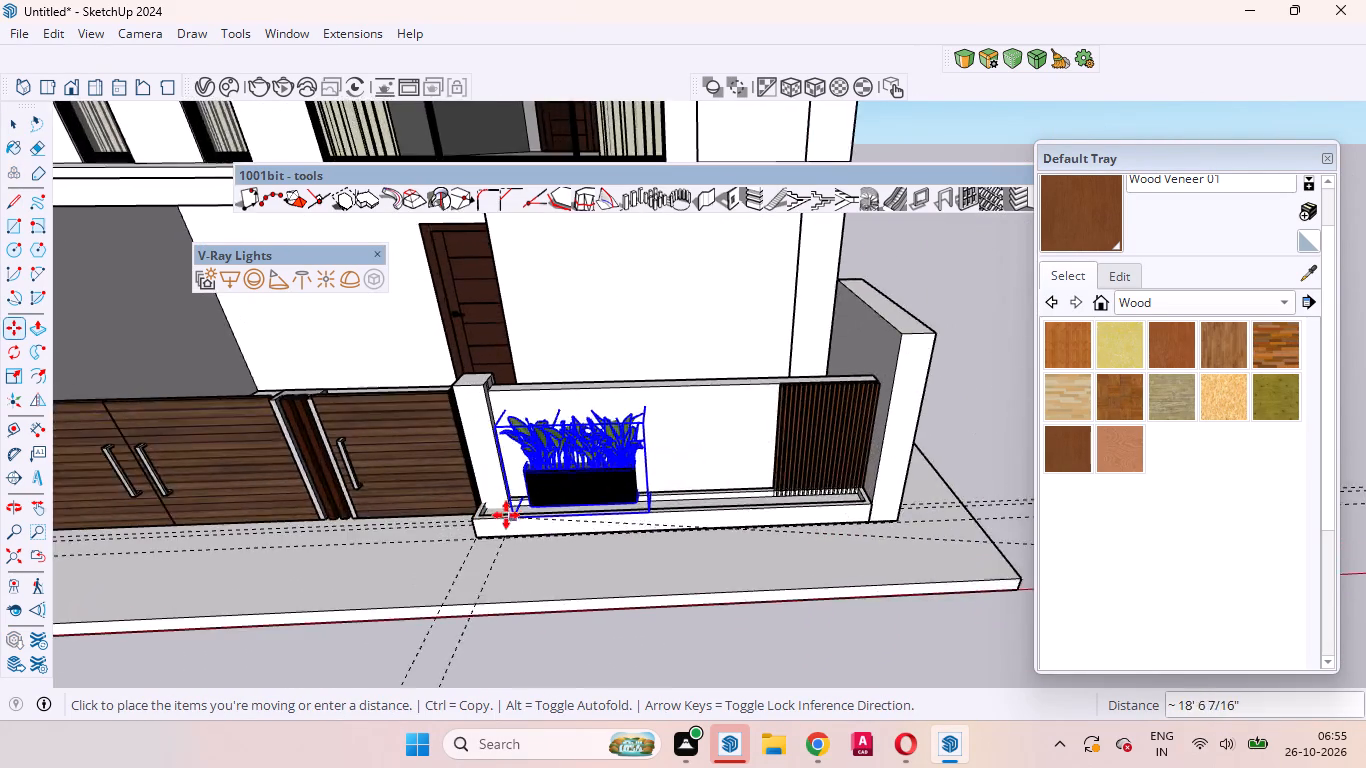
{"action": "scroll", "coordinate": [506, 515], "scroll_direction": "up", "scroll_amount": 13}
{"action": "middle_click_drag", "start_coordinate": [513, 519], "coordinate": [655, 618]}
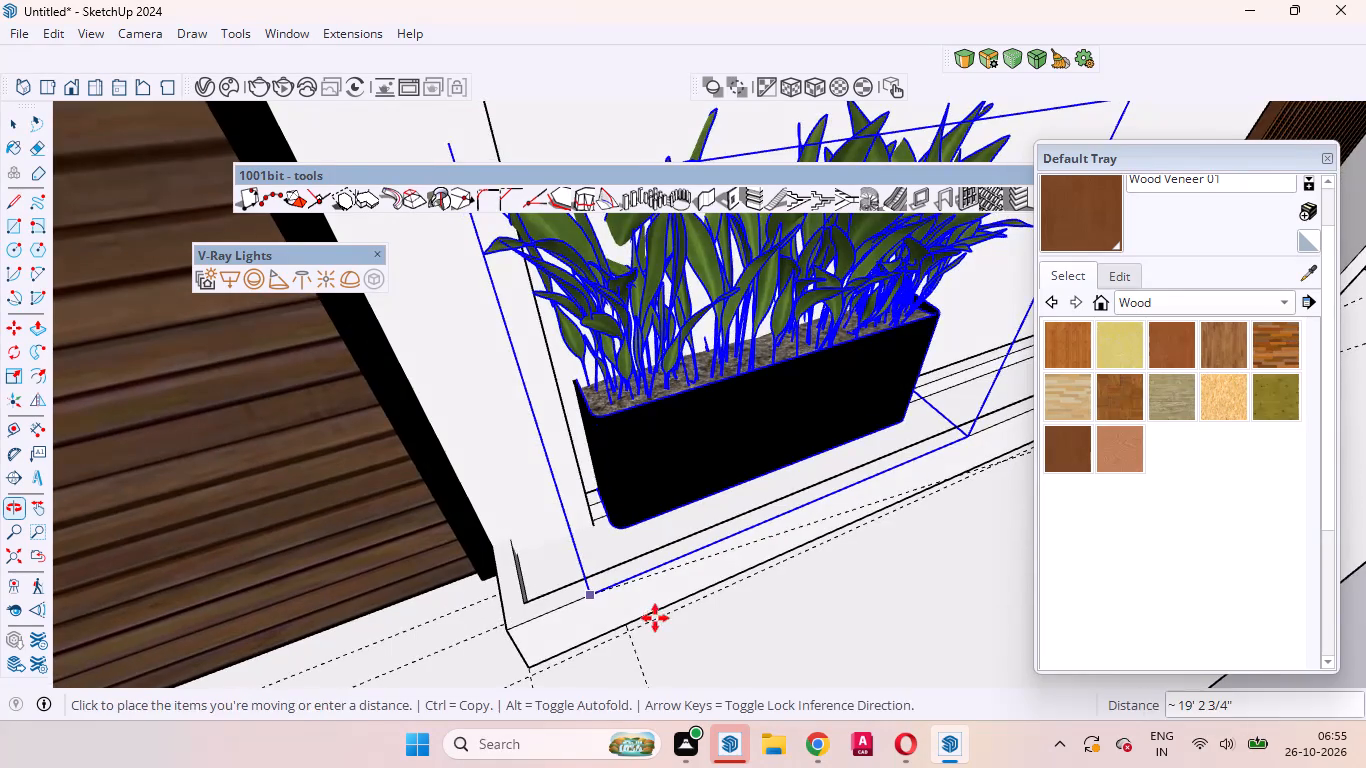
{"action": "scroll", "coordinate": [652, 616], "scroll_direction": "up", "scroll_amount": 4}
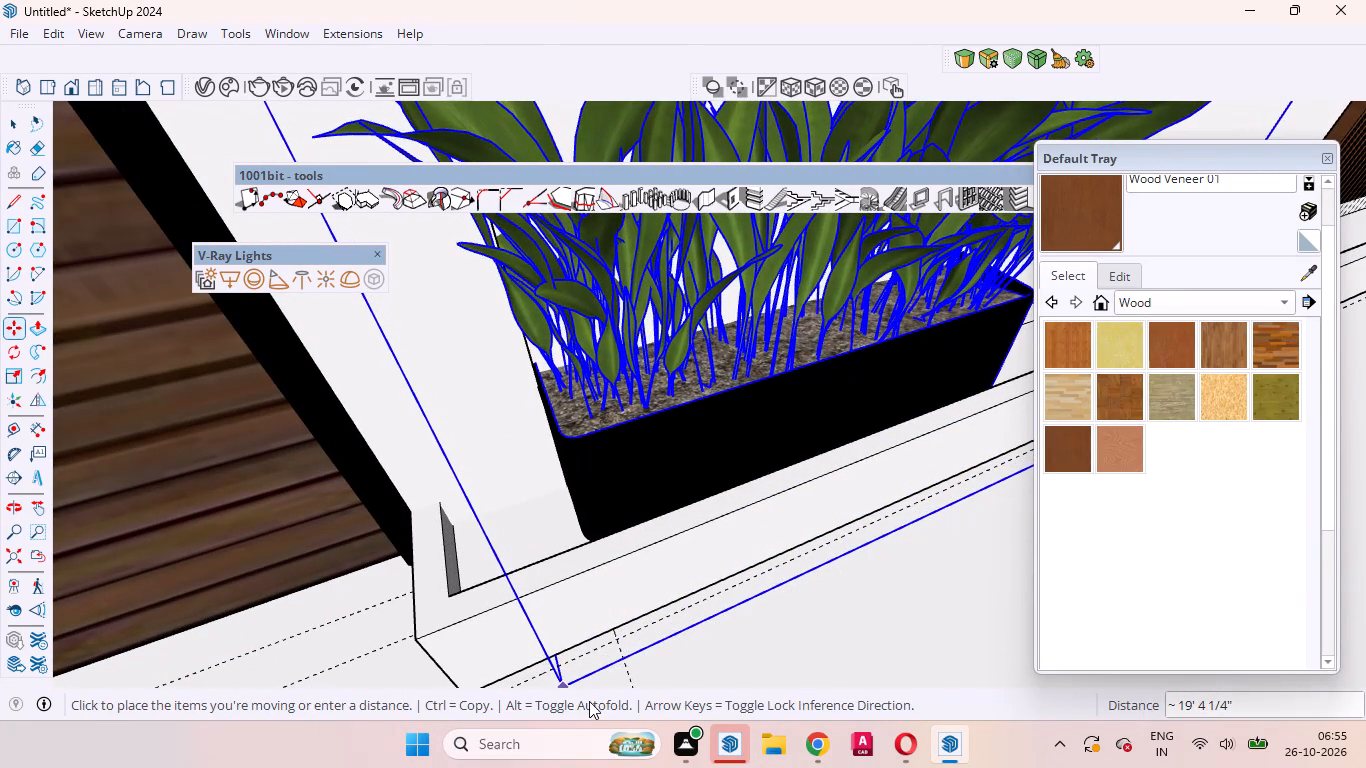
{"action": "left_click", "coordinate": [612, 667]}
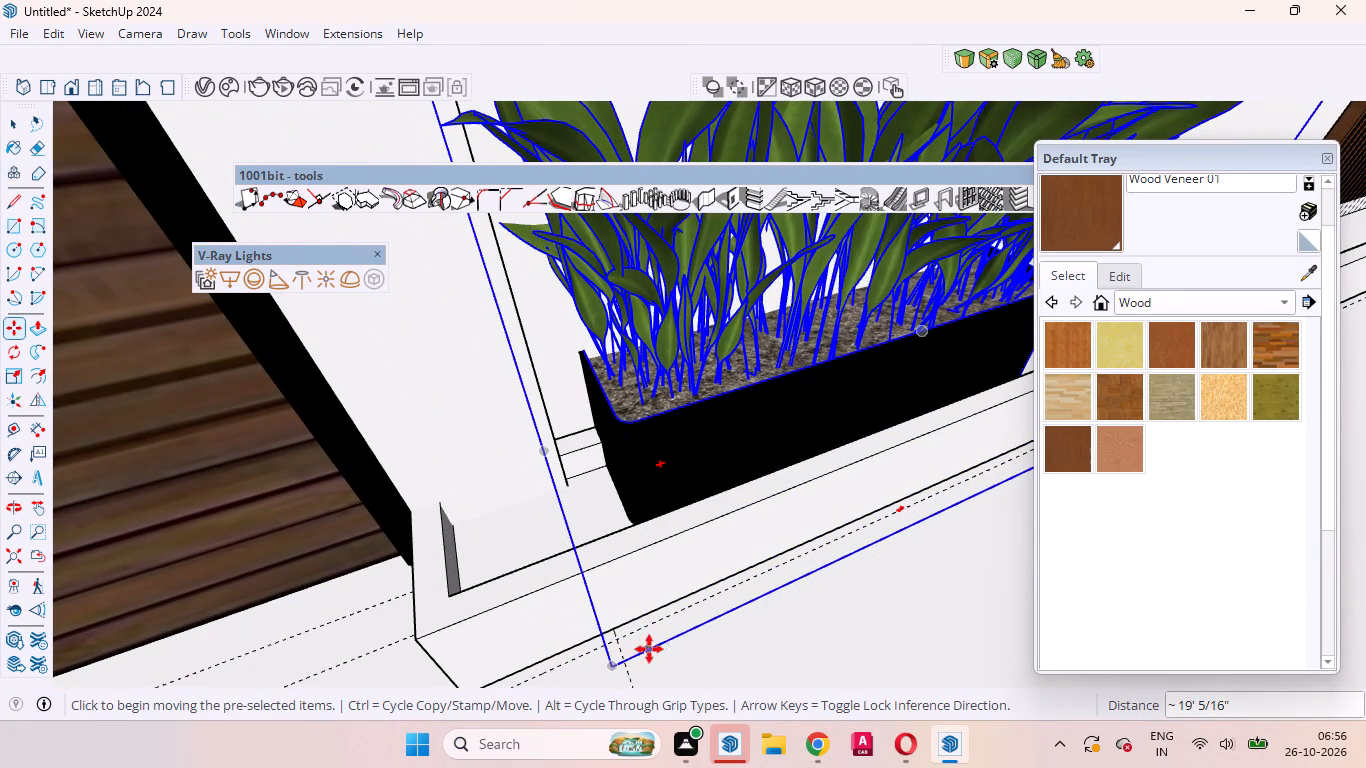
{"action": "scroll", "coordinate": [660, 618], "scroll_direction": "down", "scroll_amount": 11}
{"action": "scroll", "coordinate": [149, 563], "scroll_direction": "down", "scroll_amount": 7}
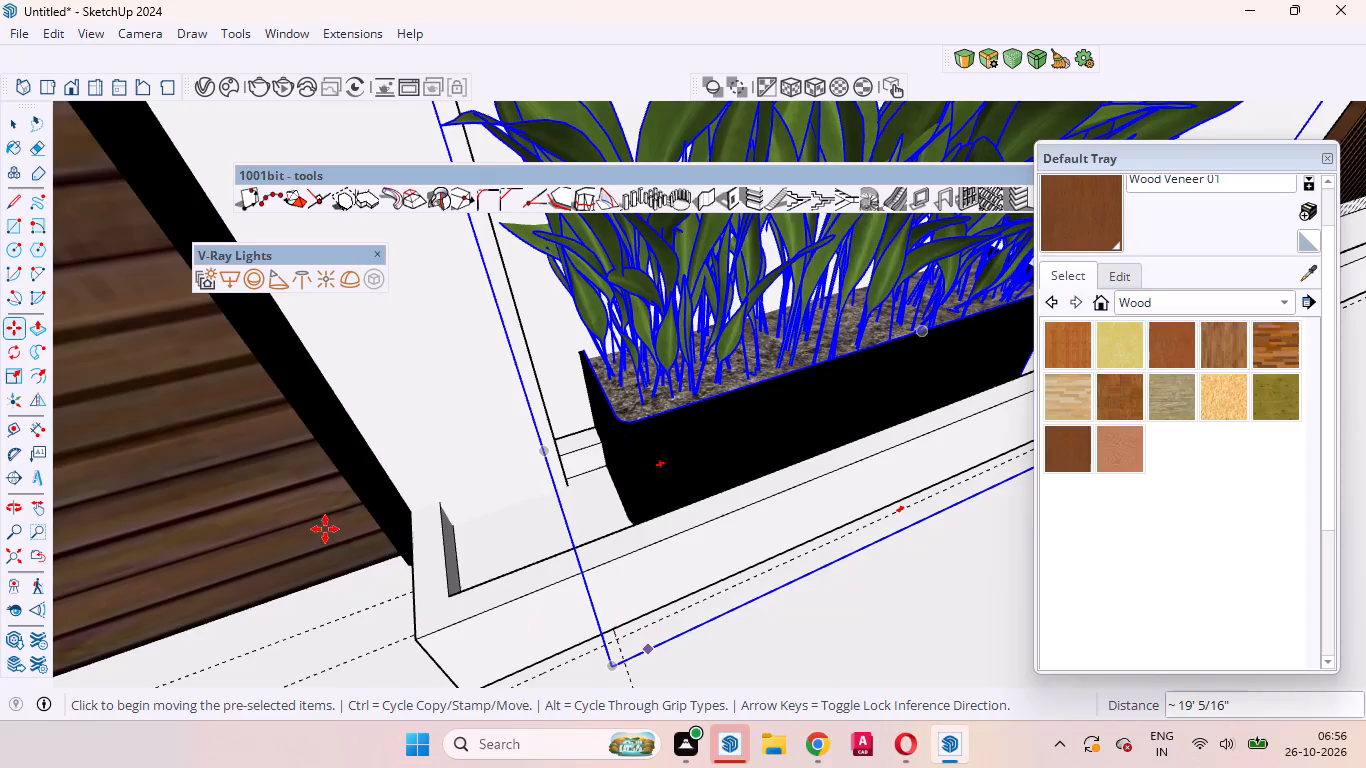
{"action": "scroll", "coordinate": [325, 529], "scroll_direction": "down", "scroll_amount": 13}
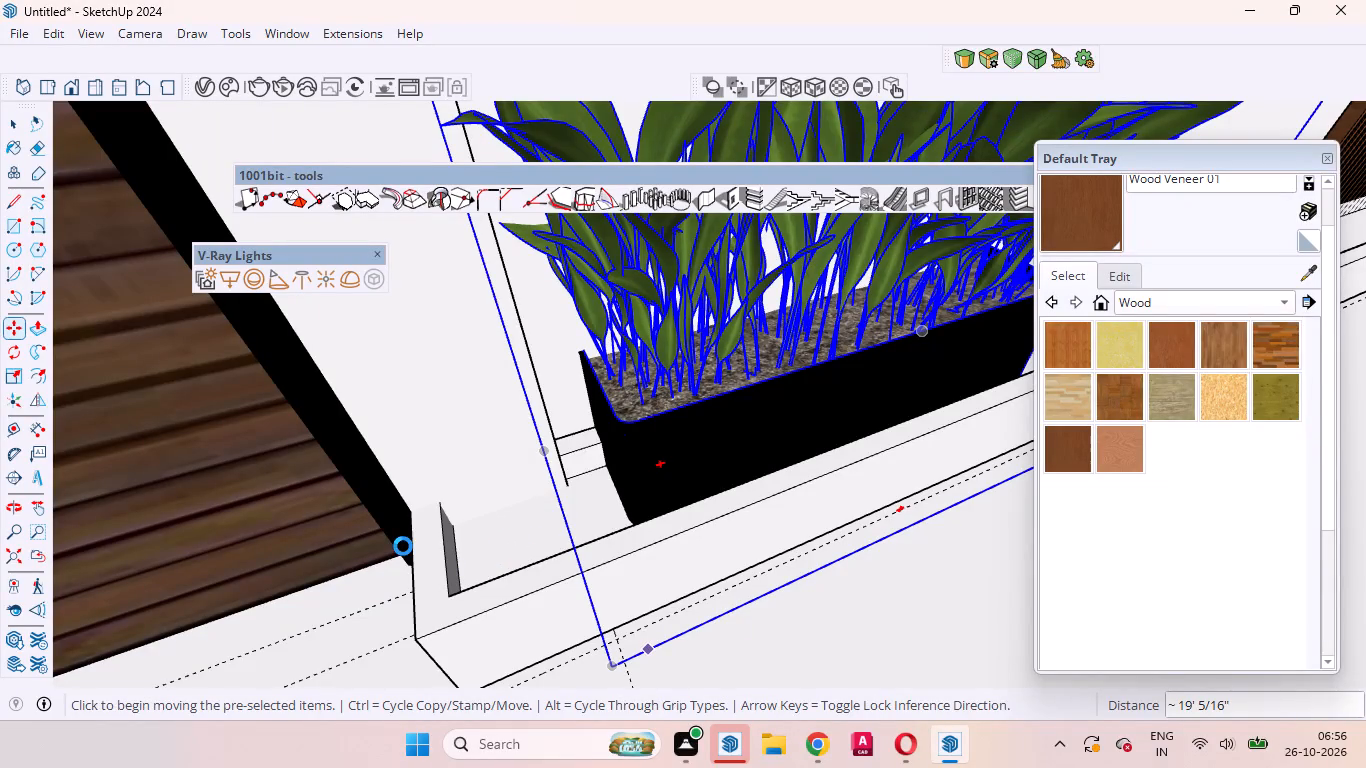
{"action": "scroll", "coordinate": [403, 546], "scroll_direction": "down", "scroll_amount": 8}
{"action": "scroll", "coordinate": [443, 538], "scroll_direction": "down", "scroll_amount": 16}
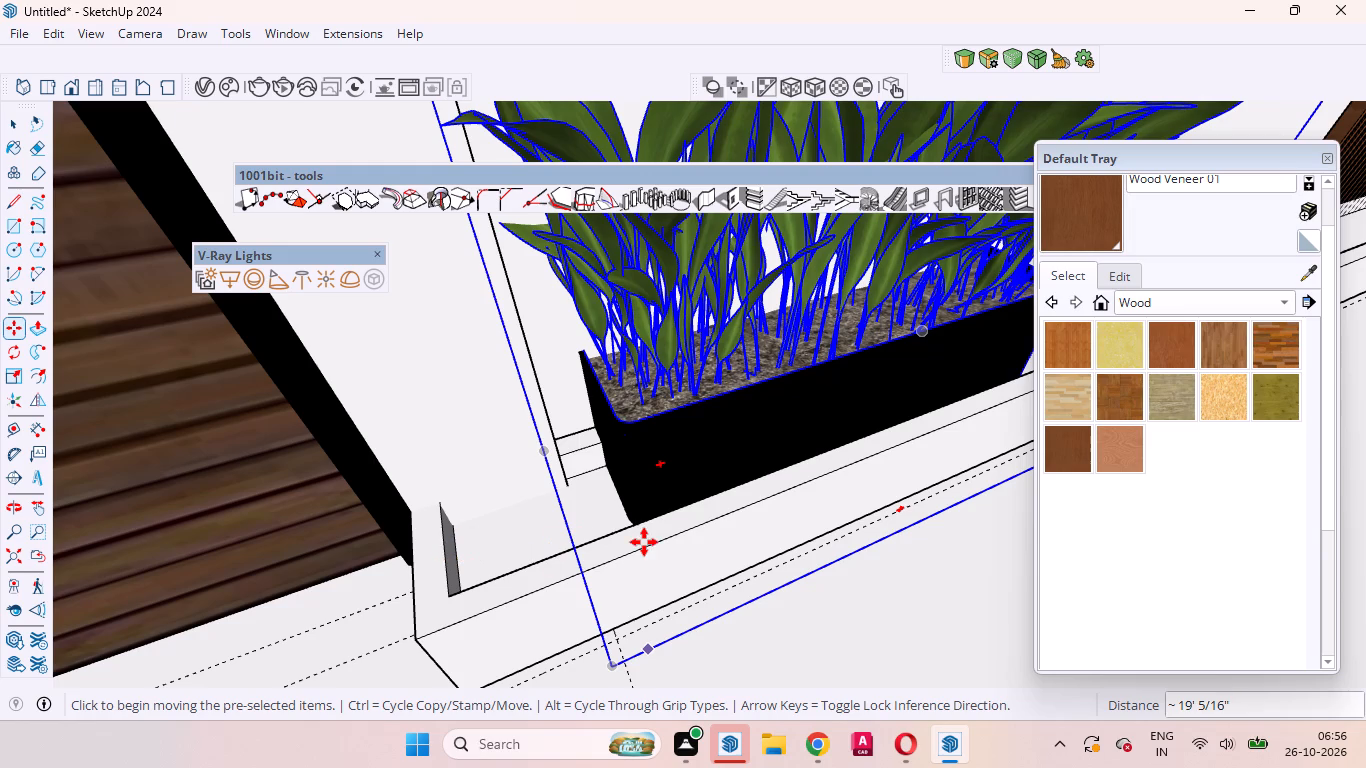
{"action": "scroll", "coordinate": [644, 542], "scroll_direction": "down", "scroll_amount": 6}
{"action": "key", "text": "space"}
Shift the black planter about 3 1/2" along the green axis, away from the boundary wall, to align it across the trough.
{"action": "scroll", "coordinate": [674, 574], "scroll_direction": "down", "scroll_amount": 6}
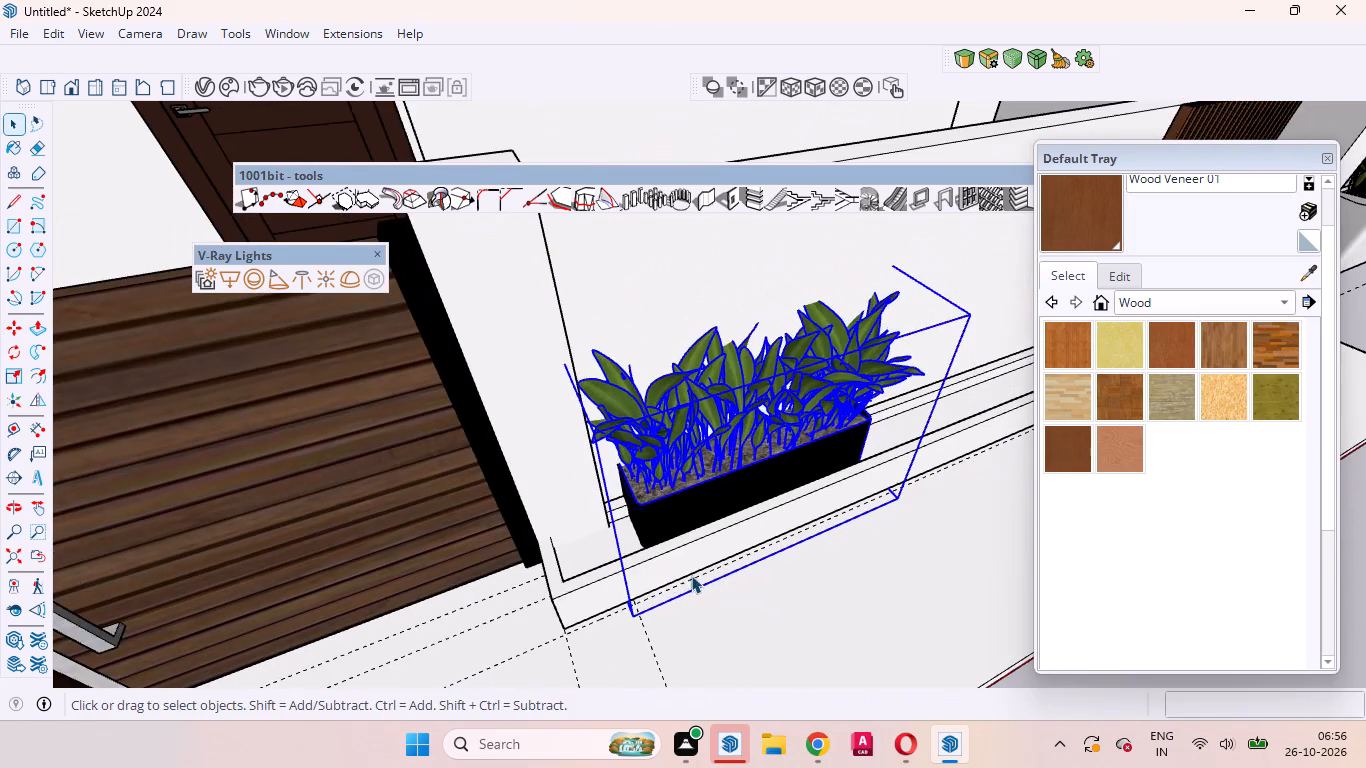
{"action": "middle_click_drag", "start_coordinate": [703, 571], "coordinate": [181, 511]}
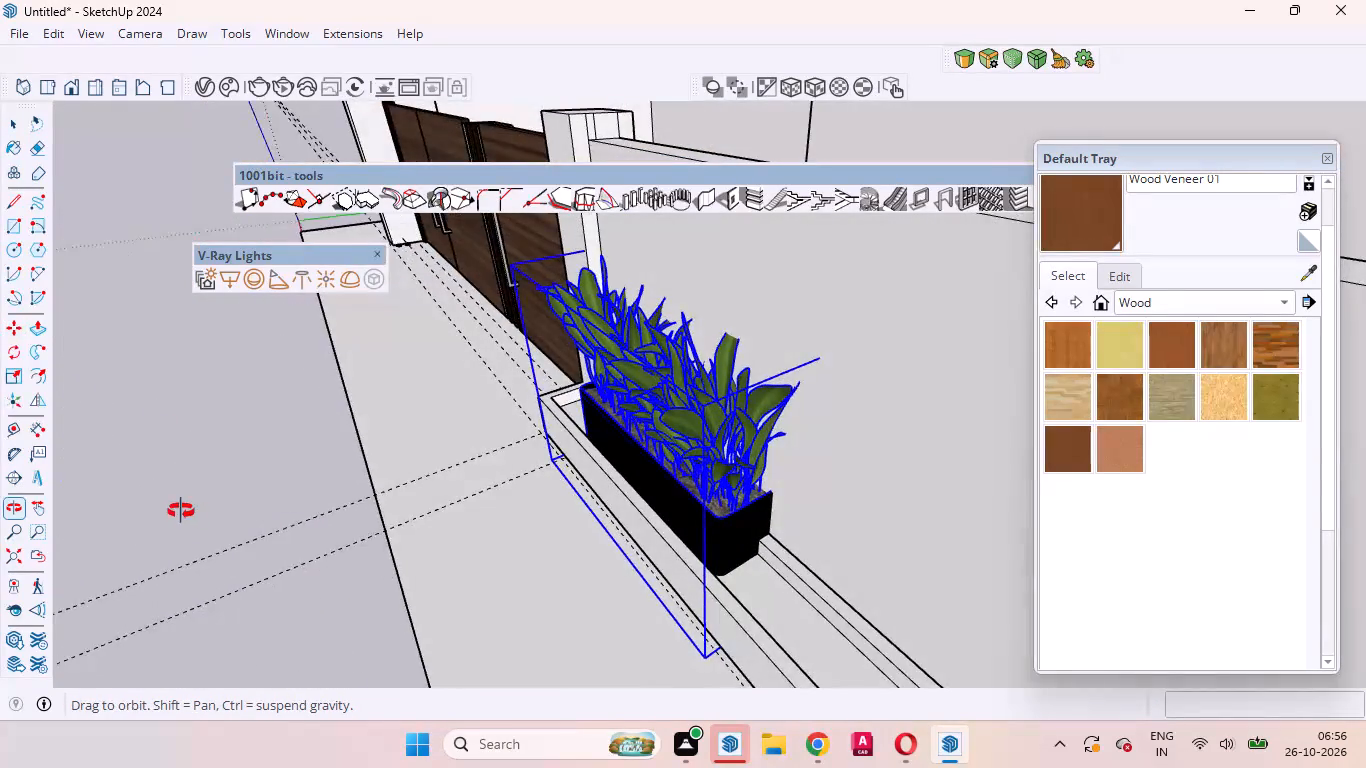
{"action": "middle_click_drag", "start_coordinate": [181, 511], "coordinate": [154, 500]}
{"action": "scroll", "coordinate": [663, 534], "scroll_direction": "down", "scroll_amount": 4}
{"action": "scroll", "coordinate": [678, 547], "scroll_direction": "up", "scroll_amount": 4}
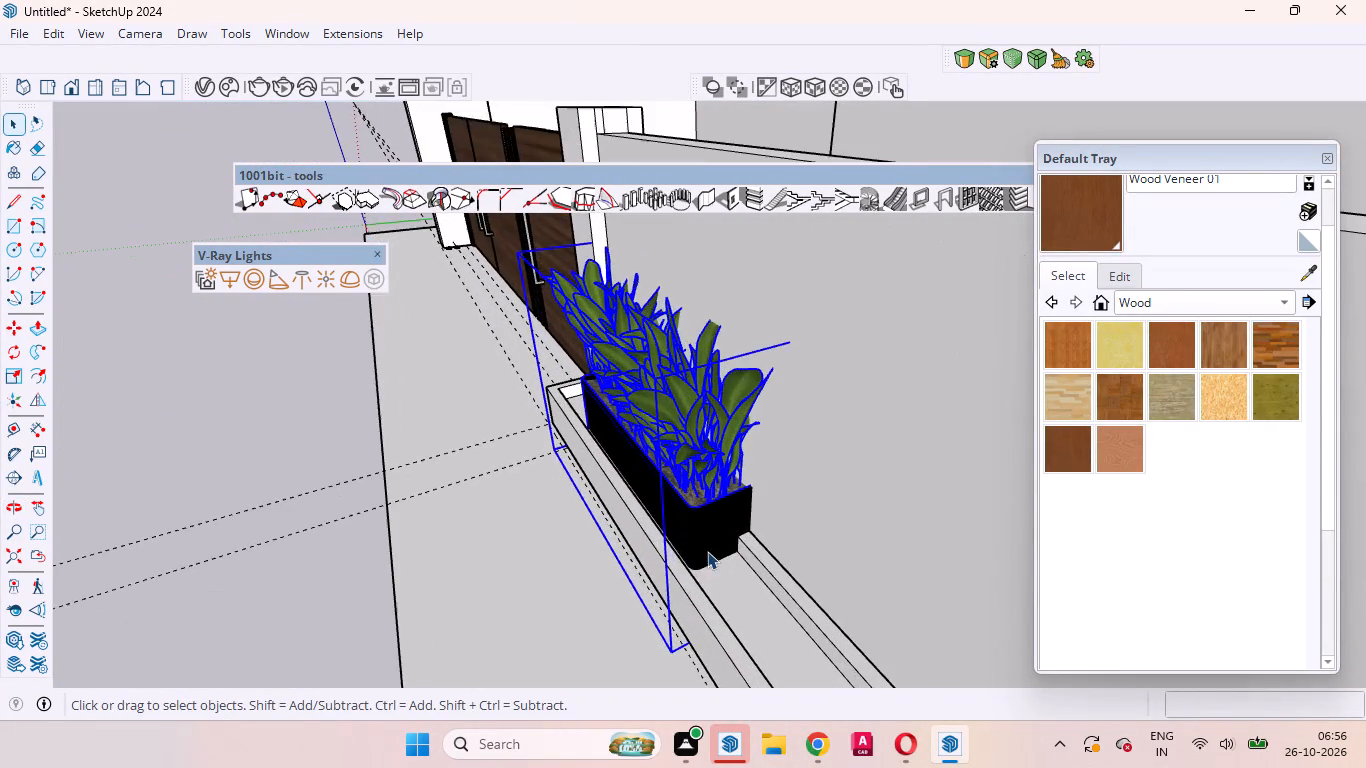
{"action": "middle_click_drag", "start_coordinate": [673, 547], "coordinate": [545, 523]}
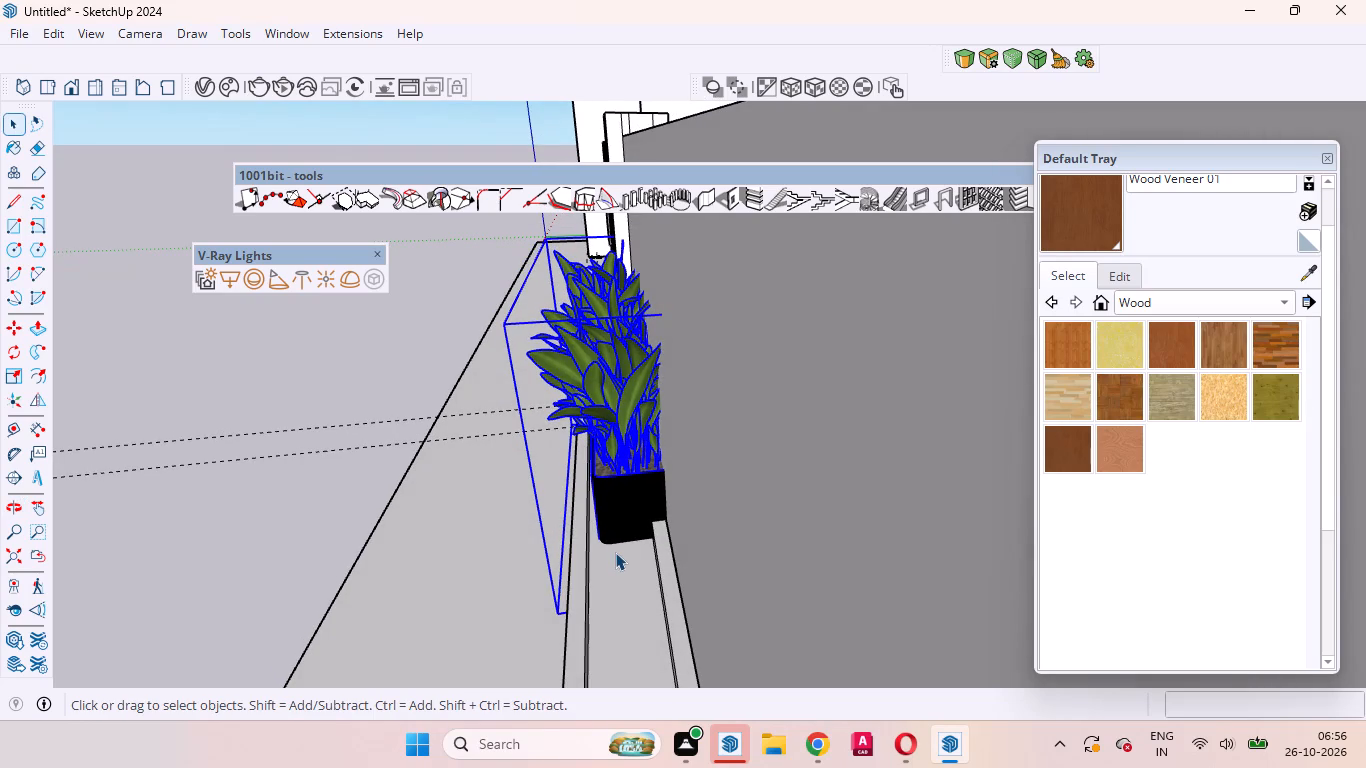
{"action": "key", "text": "m"}
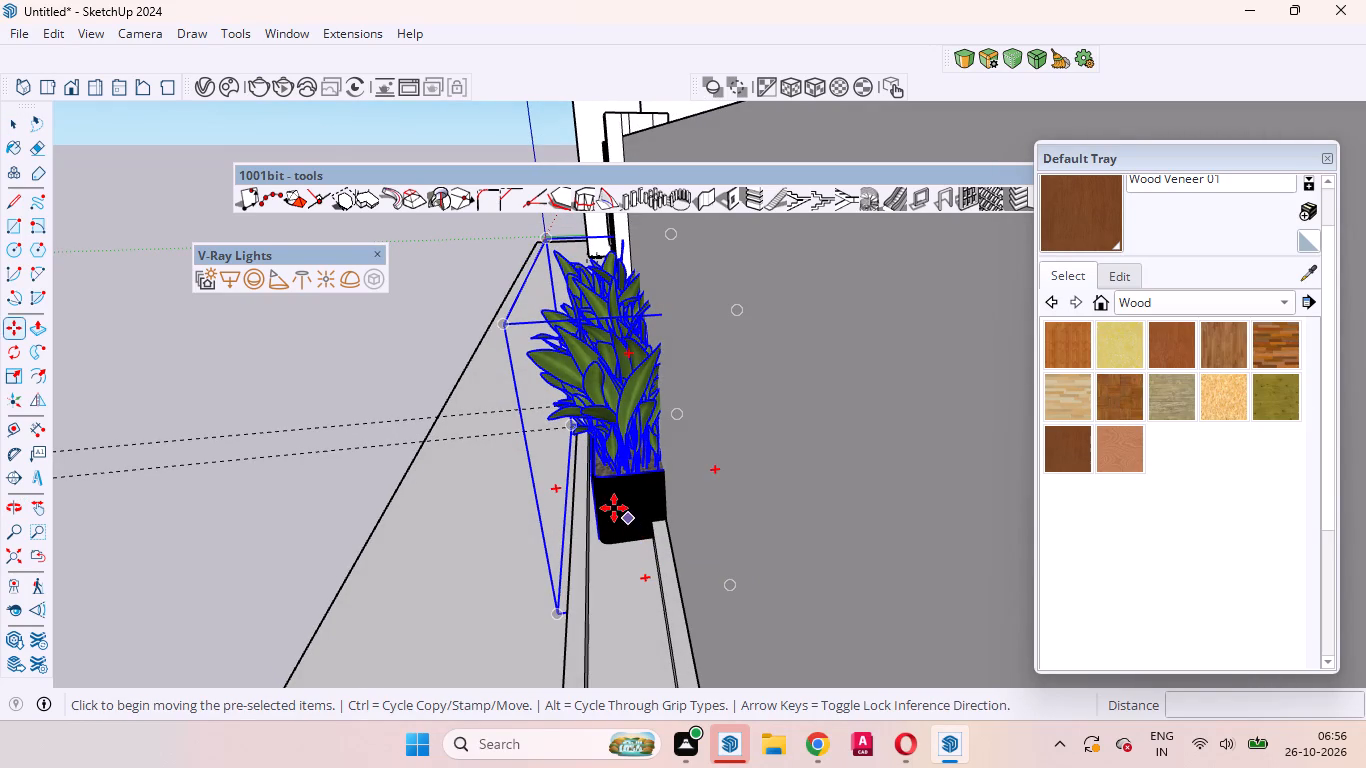
{"action": "left_click", "coordinate": [621, 505]}
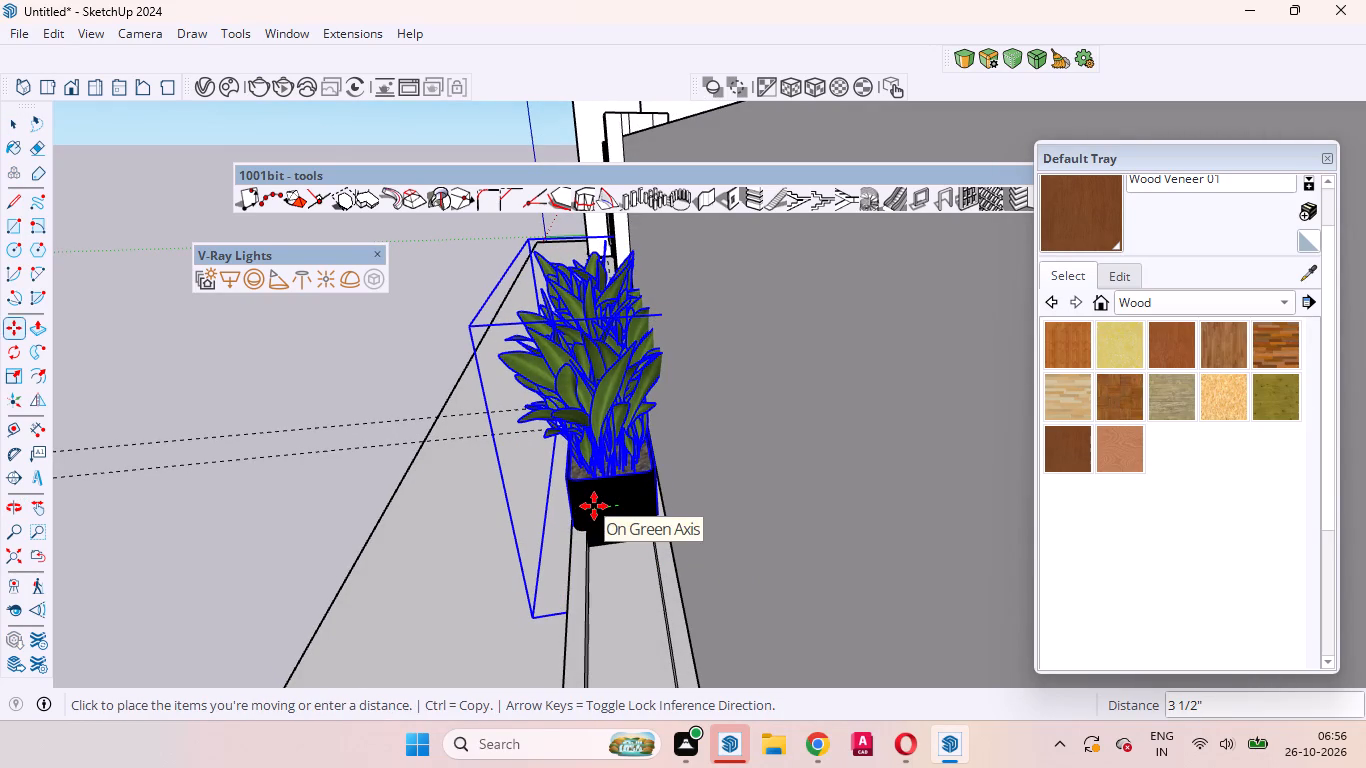
{"action": "left_click", "coordinate": [594, 507]}
Lower the black planter about 8" along the blue axis so that it sinks into the trough.
{"action": "left_click", "coordinate": [609, 484]}
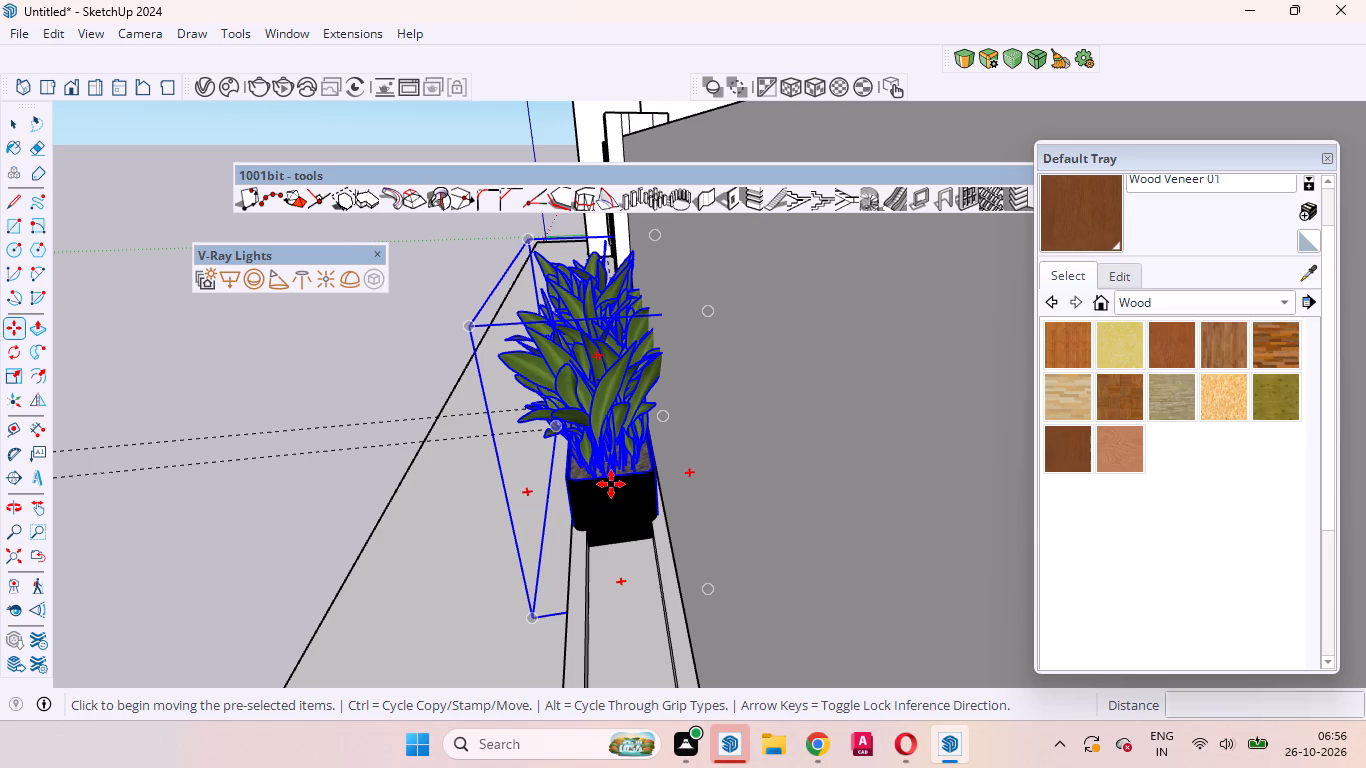
{"action": "key", "text": "Up"}
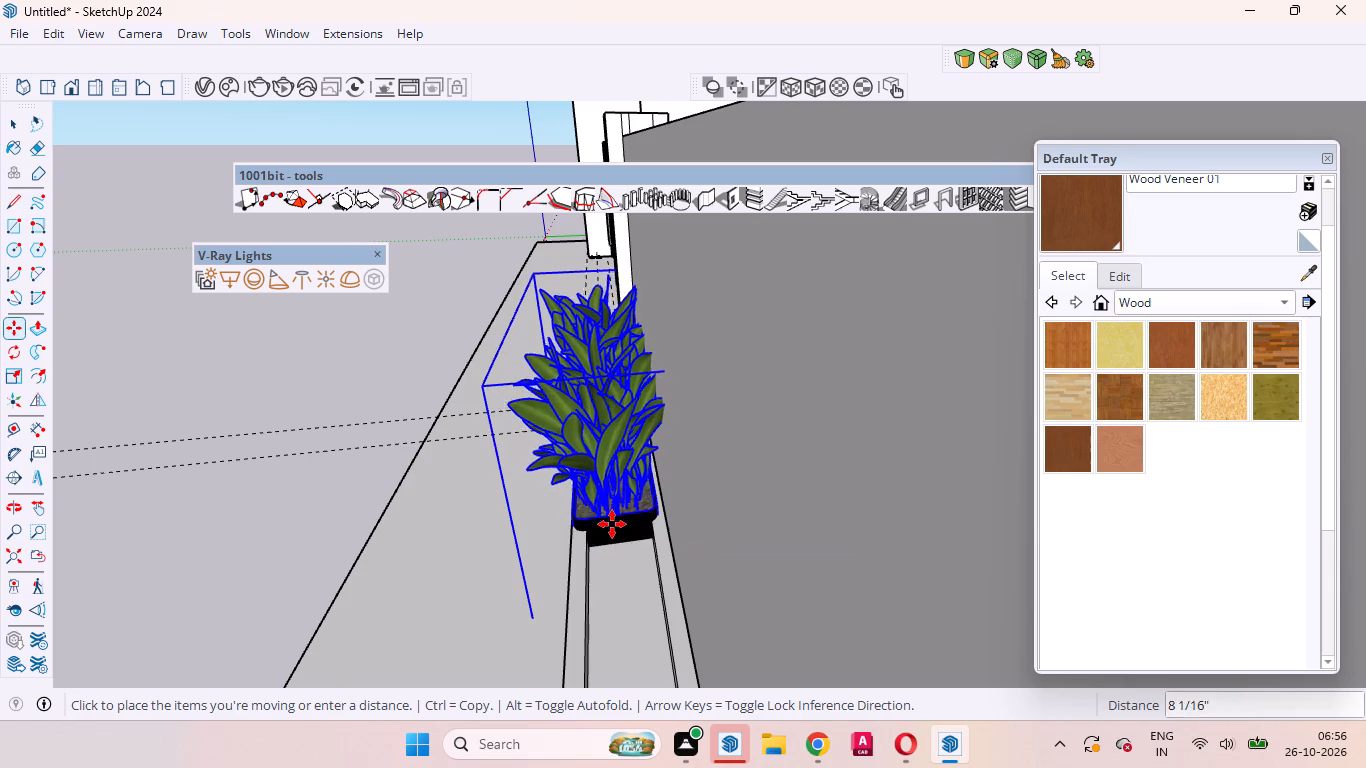
{"action": "left_click", "coordinate": [612, 524]}
{"action": "key", "text": "space"}
Examine from the front and above how the black planter sits within the trough.
{"action": "scroll", "coordinate": [477, 530], "scroll_direction": "up", "scroll_amount": 3}
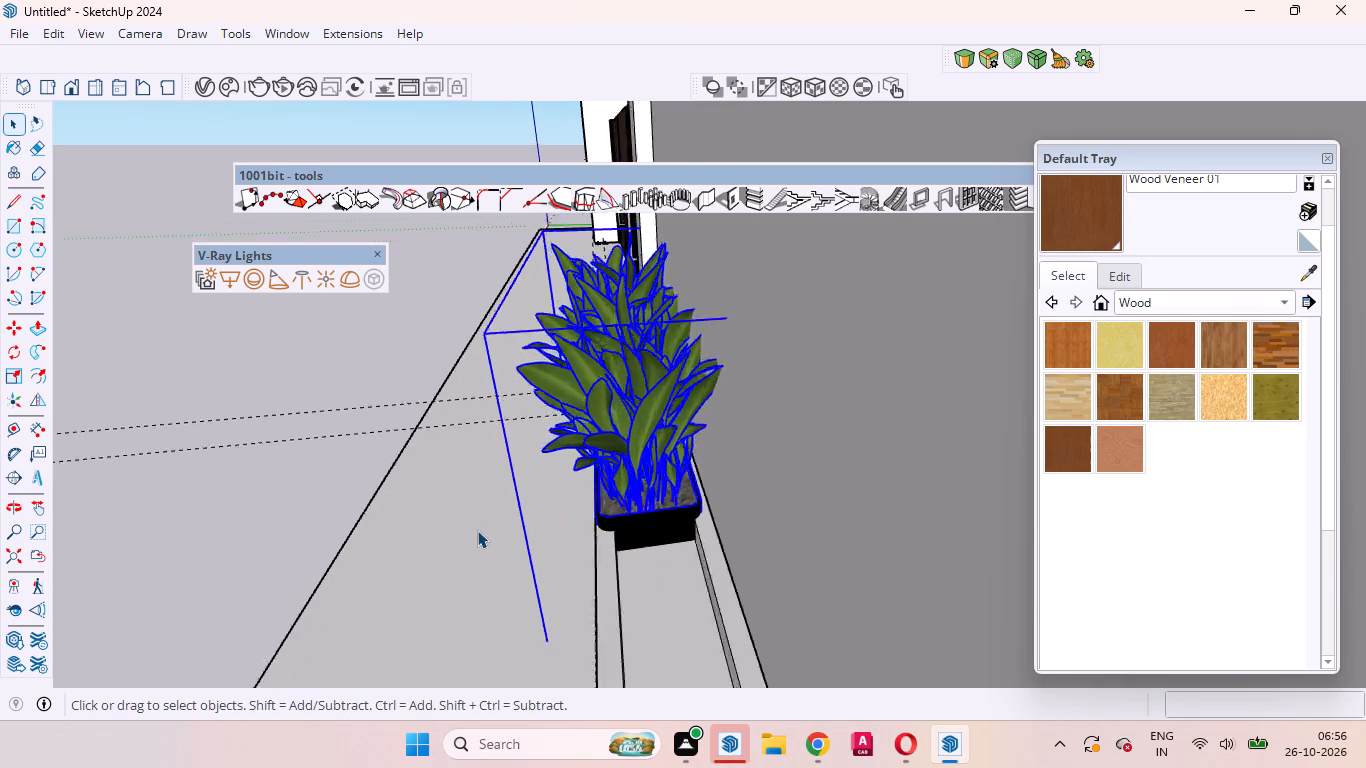
{"action": "scroll", "coordinate": [477, 530], "scroll_direction": "up", "scroll_amount": 3}
{"action": "middle_click_drag", "start_coordinate": [513, 560], "coordinate": [878, 544]}
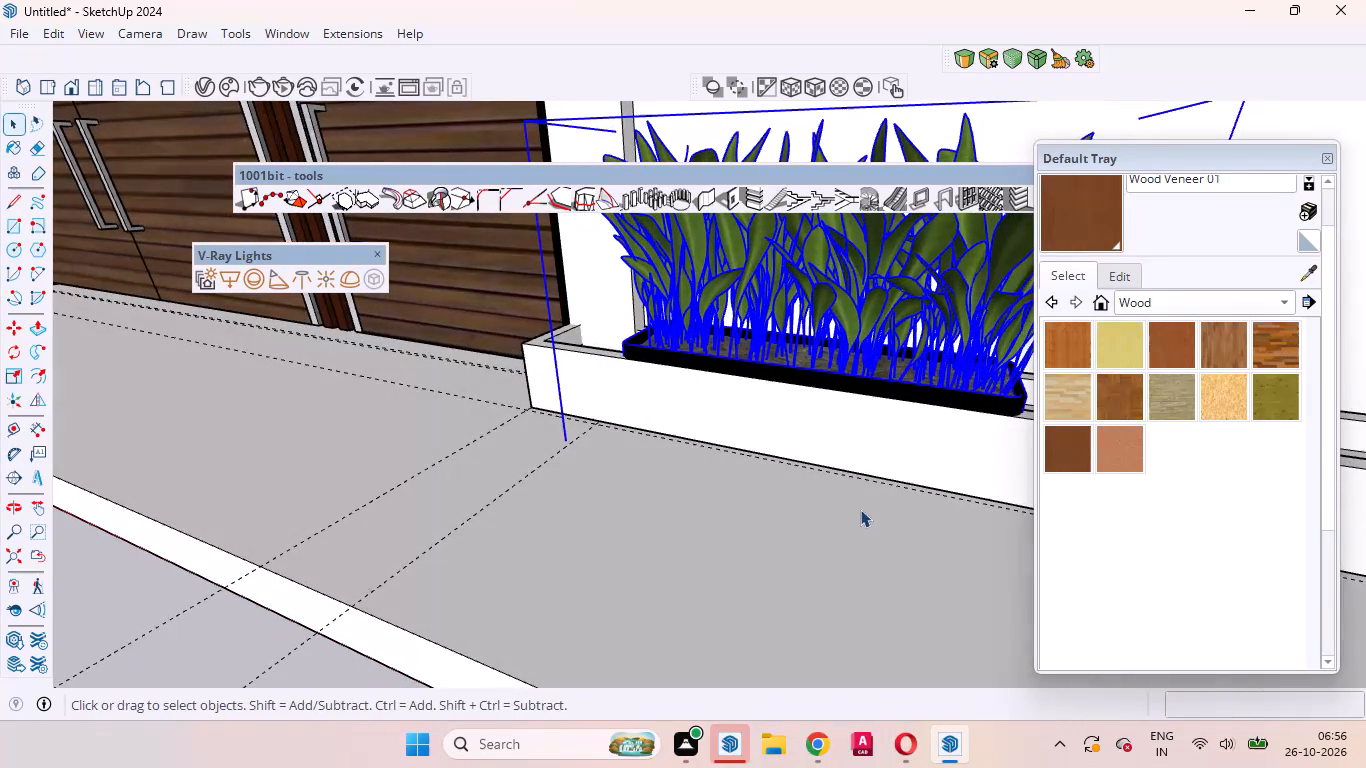
{"action": "scroll", "coordinate": [770, 427], "scroll_direction": "up", "scroll_amount": 4}
{"action": "scroll", "coordinate": [776, 450], "scroll_direction": "down", "scroll_amount": 4}
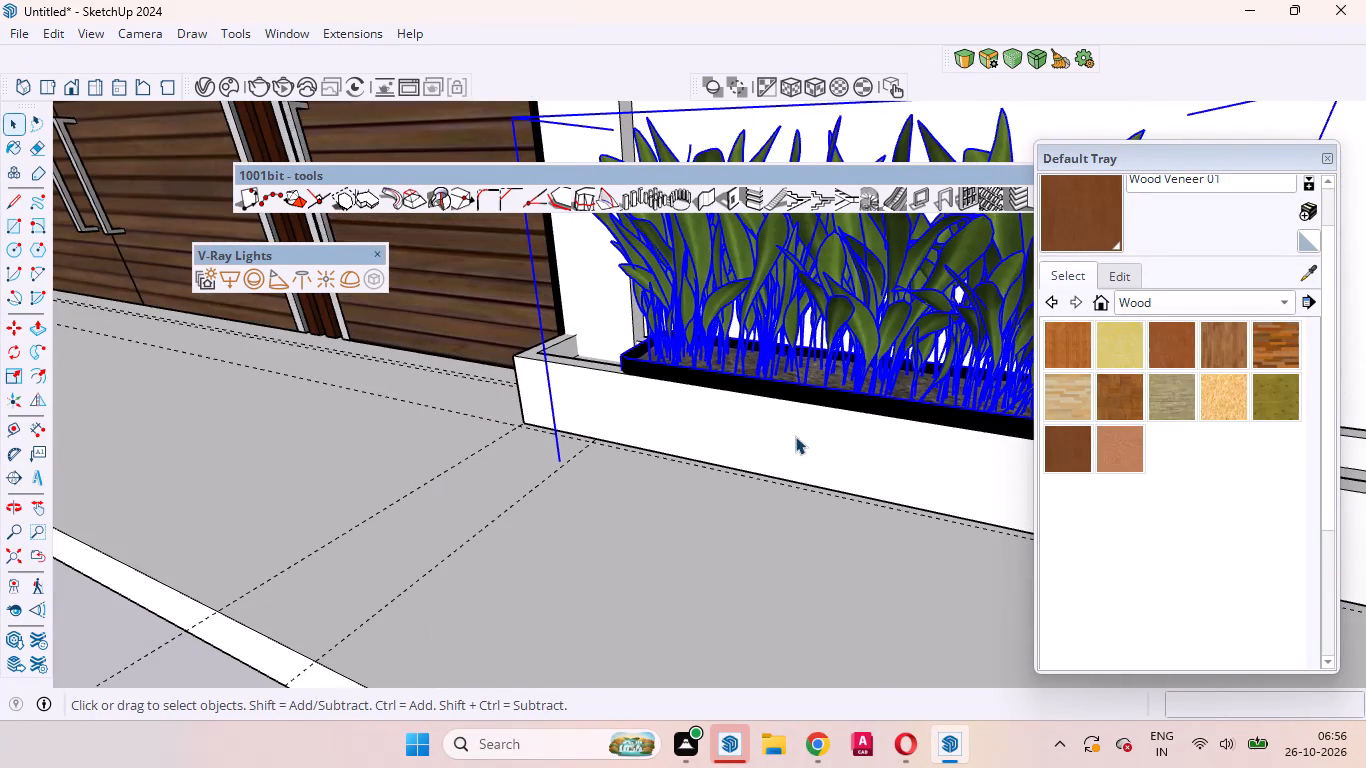
{"action": "scroll", "coordinate": [795, 436], "scroll_direction": "up", "scroll_amount": 5}
{"action": "scroll", "coordinate": [1008, 709], "scroll_direction": "down", "scroll_amount": 5}
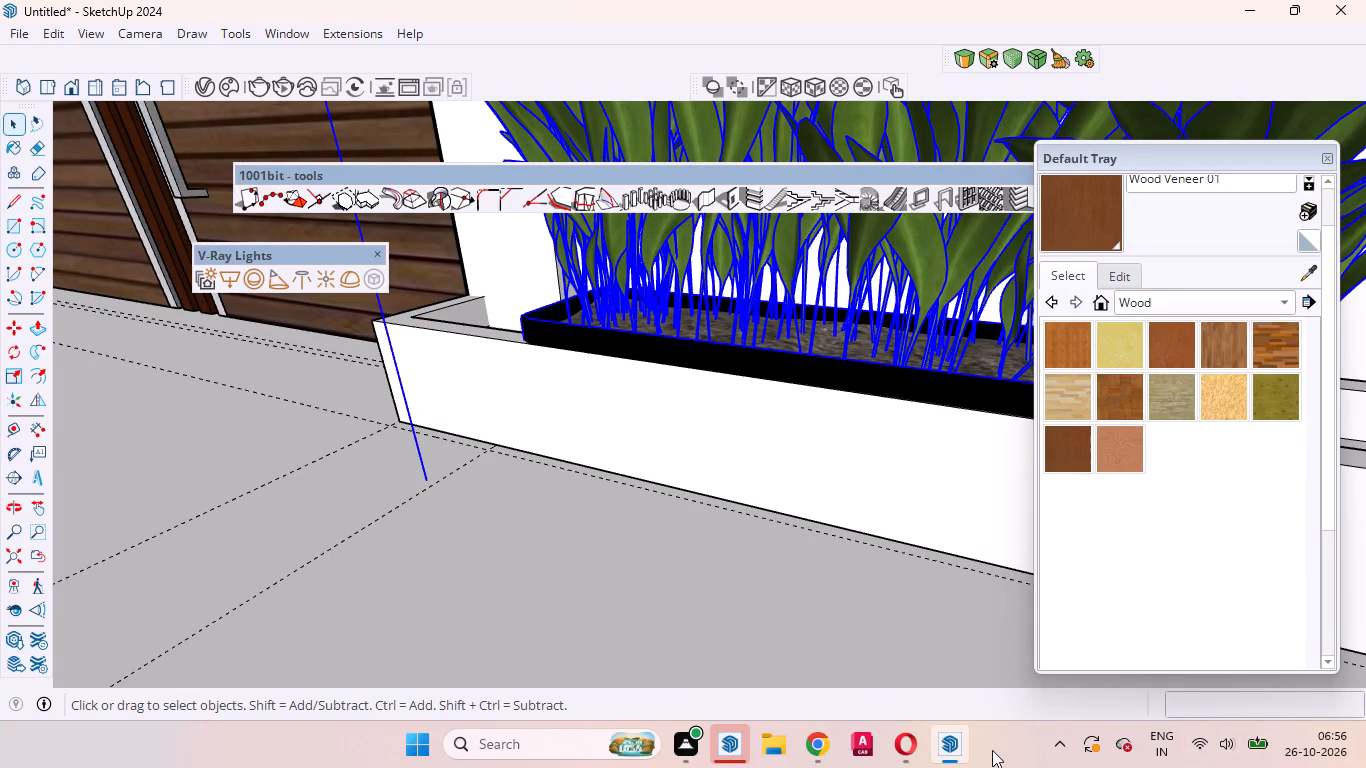
{"action": "scroll", "coordinate": [992, 750], "scroll_direction": "down", "scroll_amount": 2}
{"action": "scroll", "coordinate": [645, 524], "scroll_direction": "down", "scroll_amount": 11}
{"action": "middle_click_drag", "start_coordinate": [654, 518], "coordinate": [745, 629]}
{"action": "scroll", "coordinate": [736, 616], "scroll_direction": "up", "scroll_amount": 1}
{"action": "scroll", "coordinate": [612, 516], "scroll_direction": "down", "scroll_amount": 10}
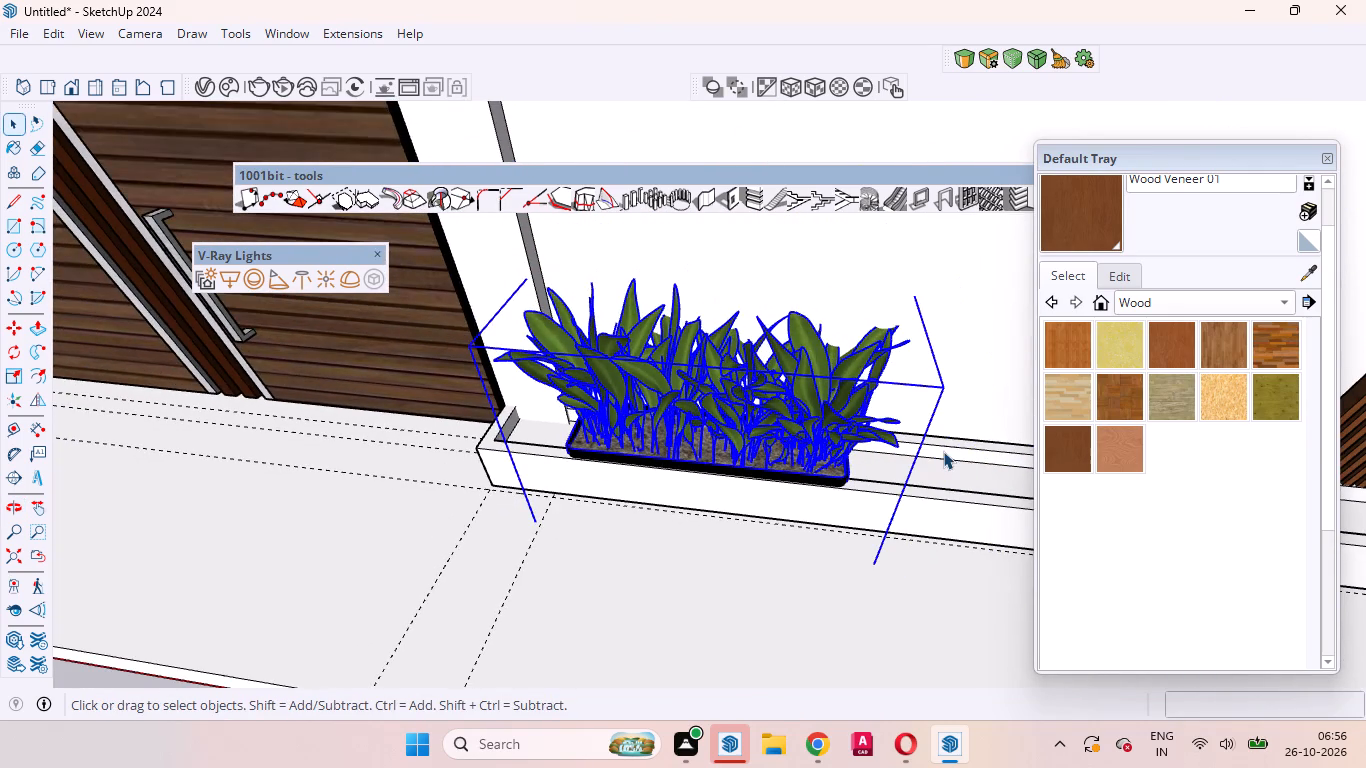
Browse the Landscaping, Fencing and Vegetation materials for a finish for the trough before the boundary wall.
{"action": "left_click", "coordinate": [943, 451]}
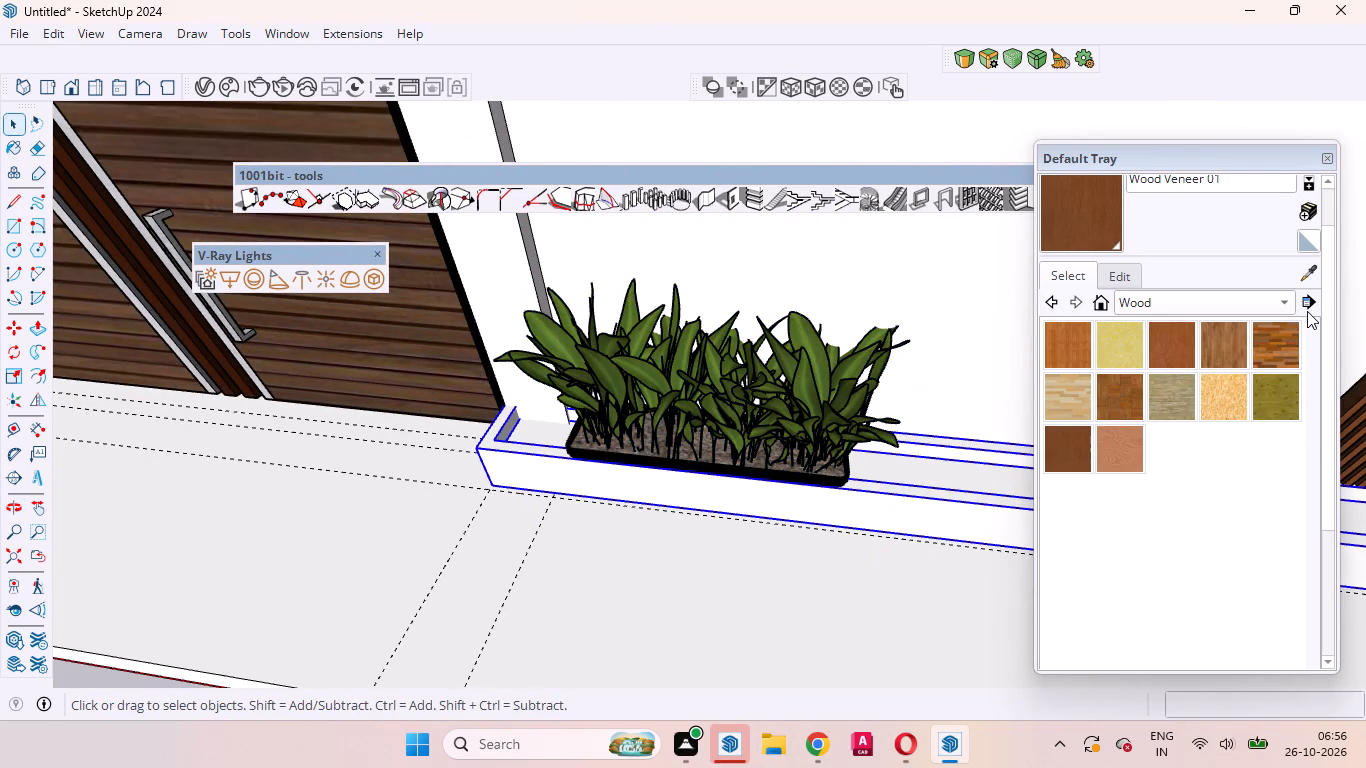
{"action": "left_click", "coordinate": [1280, 293]}
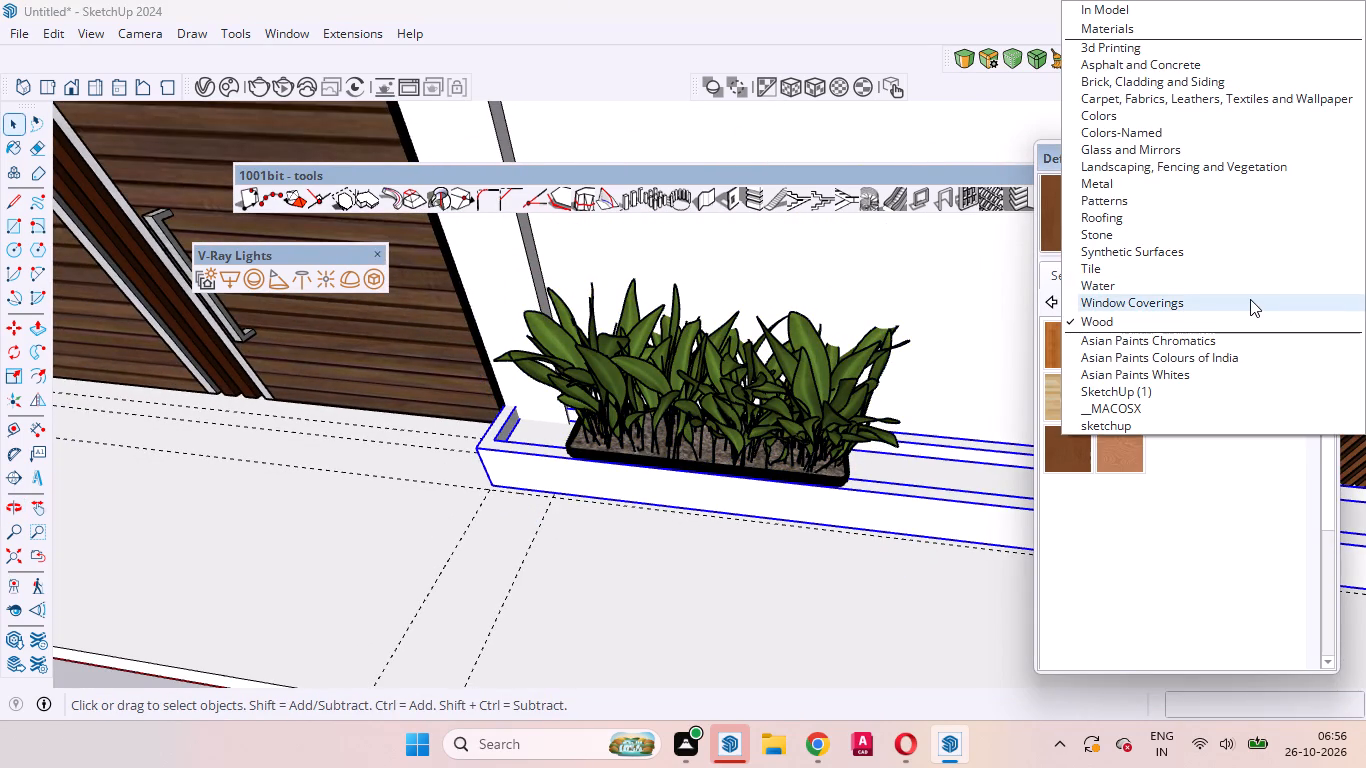
{"action": "left_click", "coordinate": [1119, 161]}
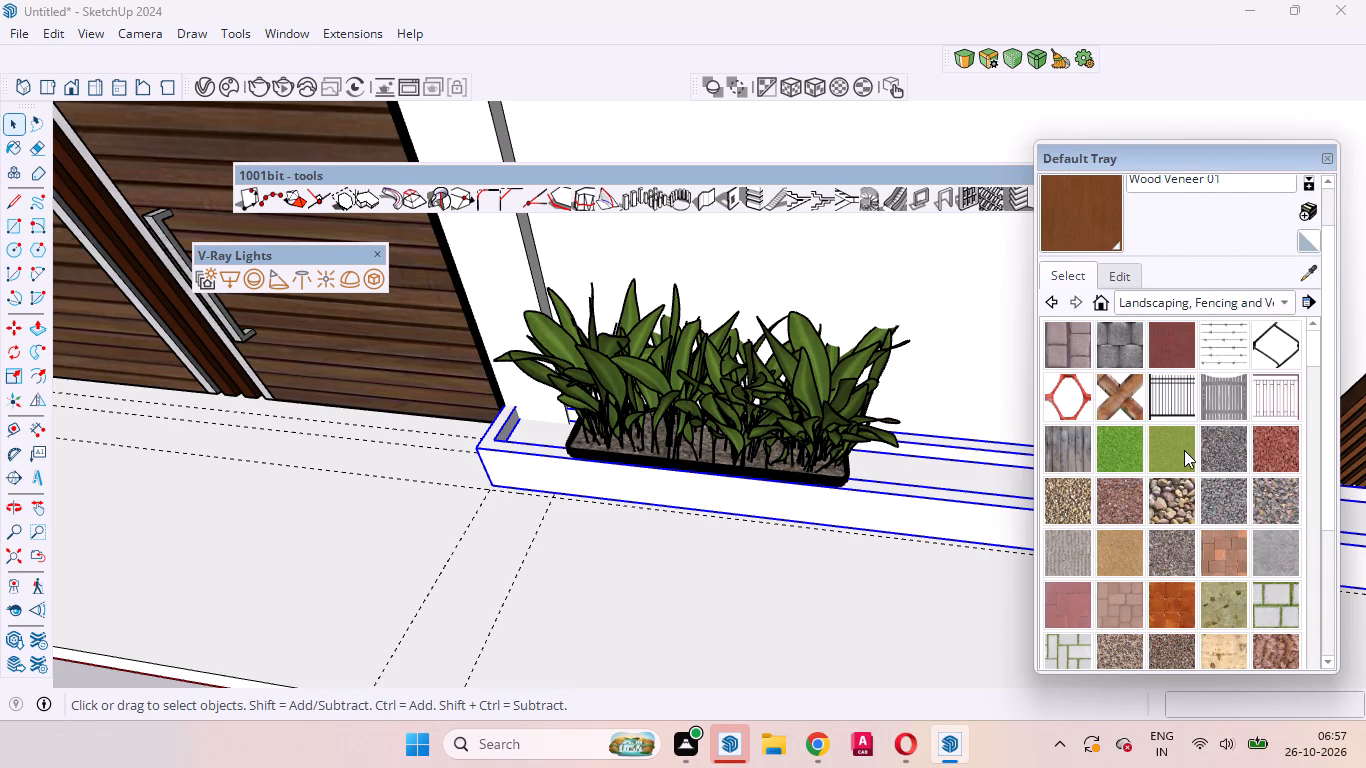
{"action": "scroll", "coordinate": [1184, 450], "scroll_direction": "down", "scroll_amount": 1}
{"action": "scroll", "coordinate": [1186, 535], "scroll_direction": "down", "scroll_amount": 18}
{"action": "left_click_drag", "start_coordinate": [1124, 549], "coordinate": [1135, 505]}
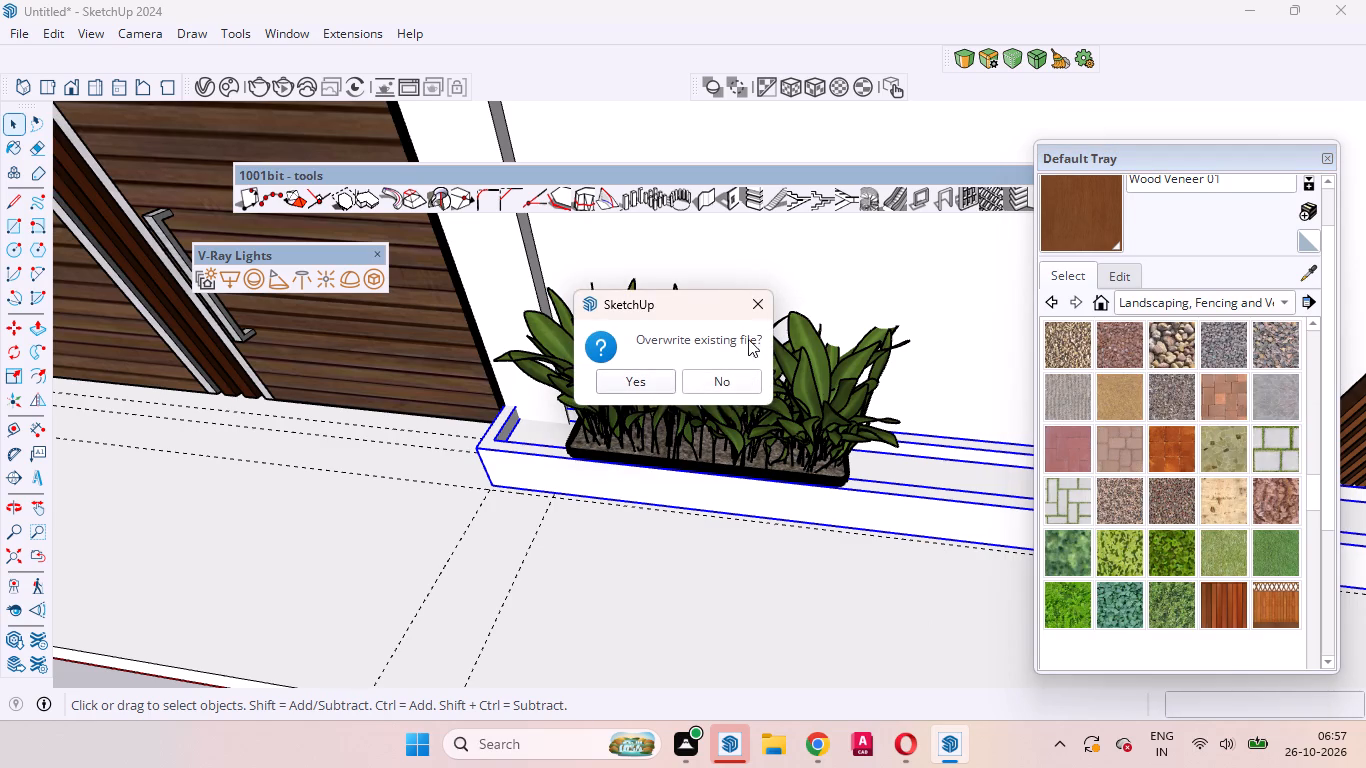
{"action": "left_click", "coordinate": [758, 301]}
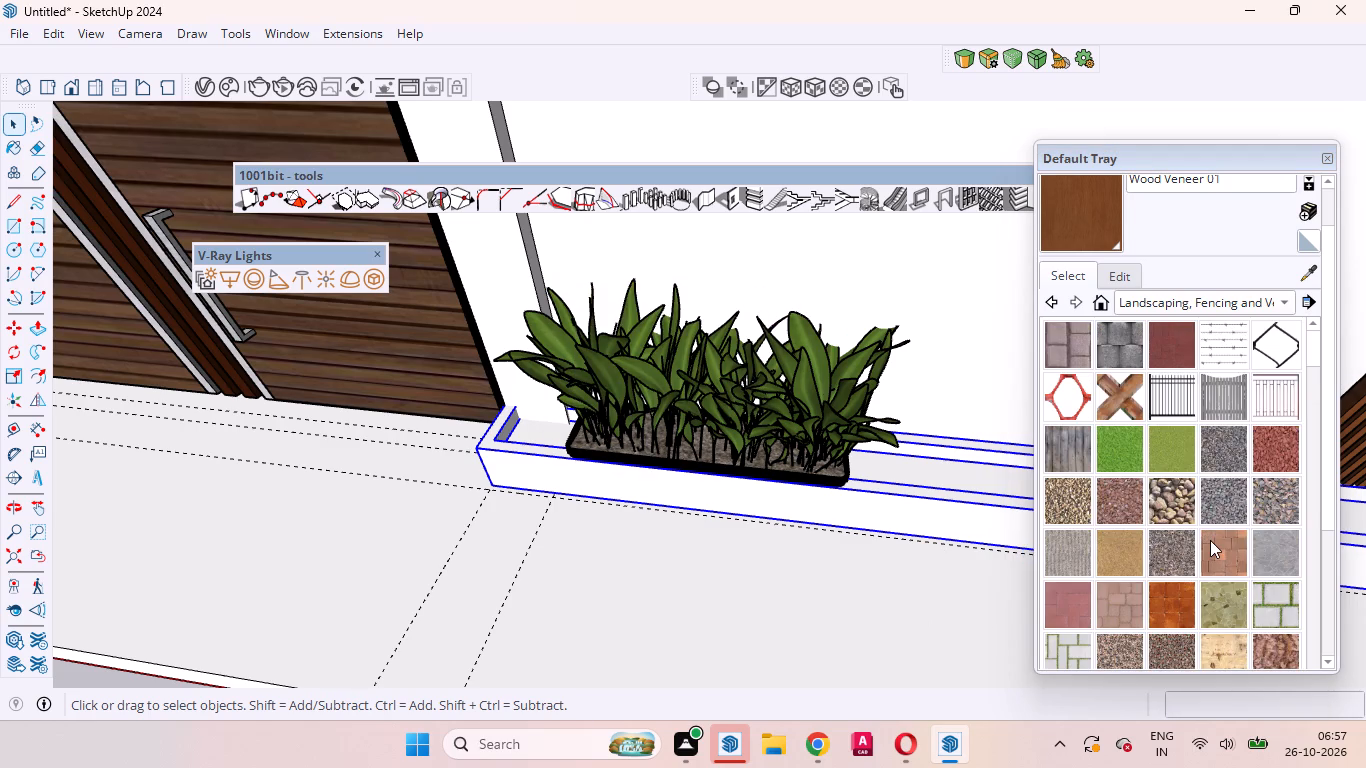
{"action": "scroll", "coordinate": [1210, 540], "scroll_direction": "down", "scroll_amount": 10}
{"action": "scroll", "coordinate": [1210, 540], "scroll_direction": "down", "scroll_amount": 16}
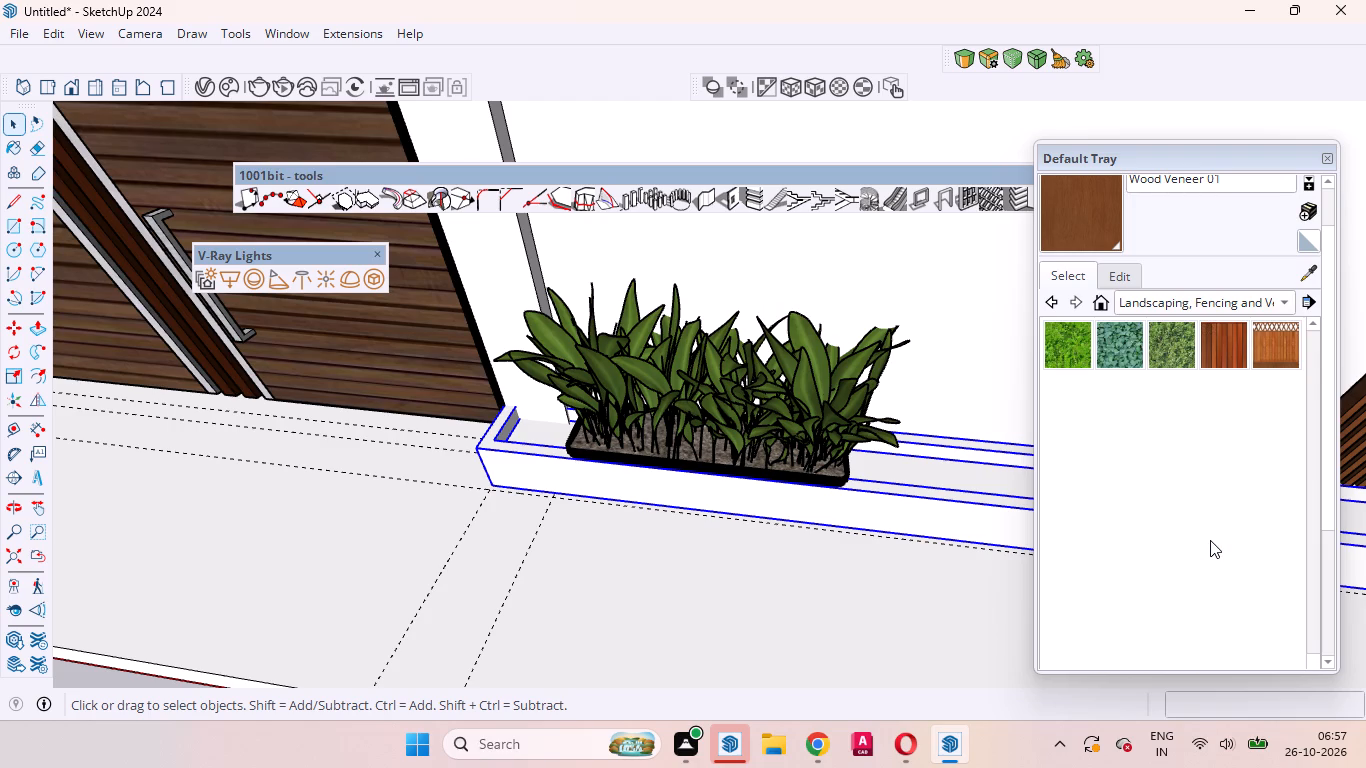
{"action": "scroll", "coordinate": [1210, 540], "scroll_direction": "up", "scroll_amount": 7}
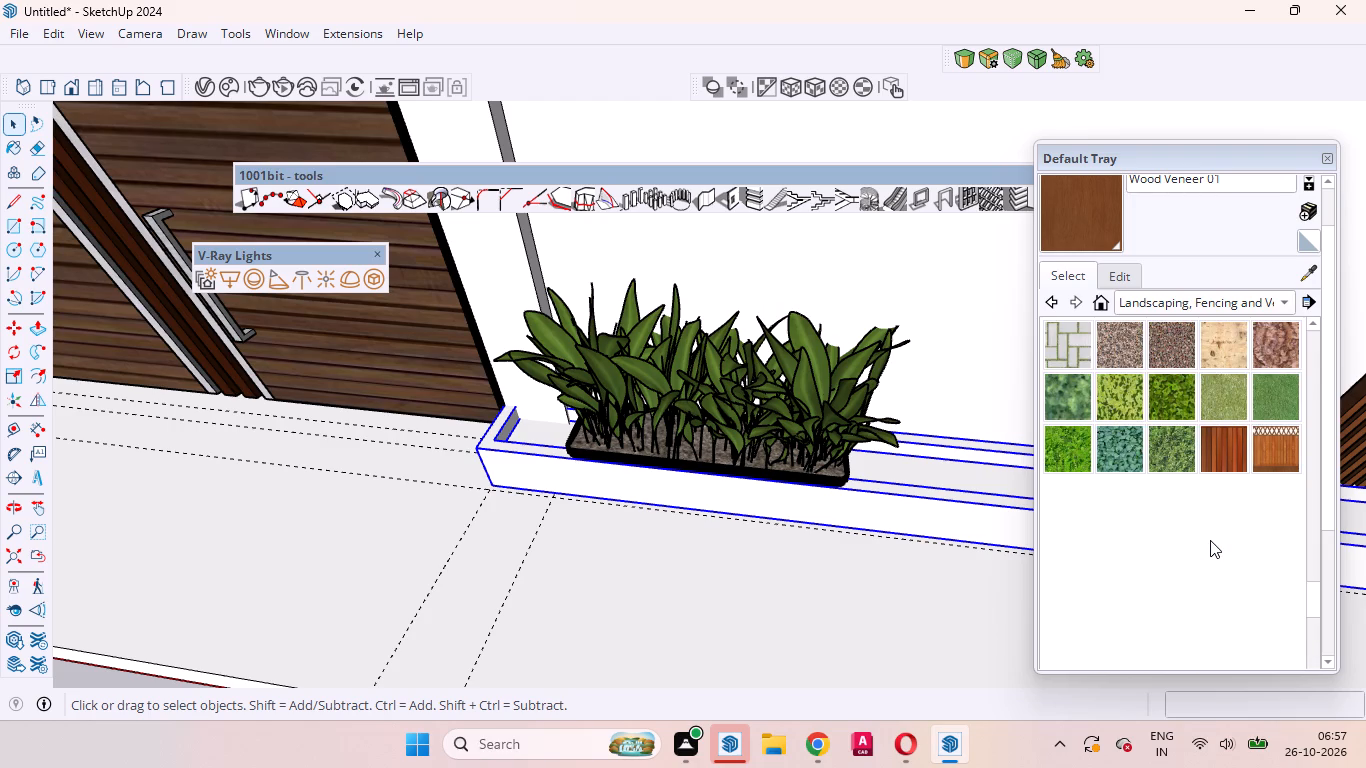
{"action": "scroll", "coordinate": [1210, 540], "scroll_direction": "up", "scroll_amount": 3}
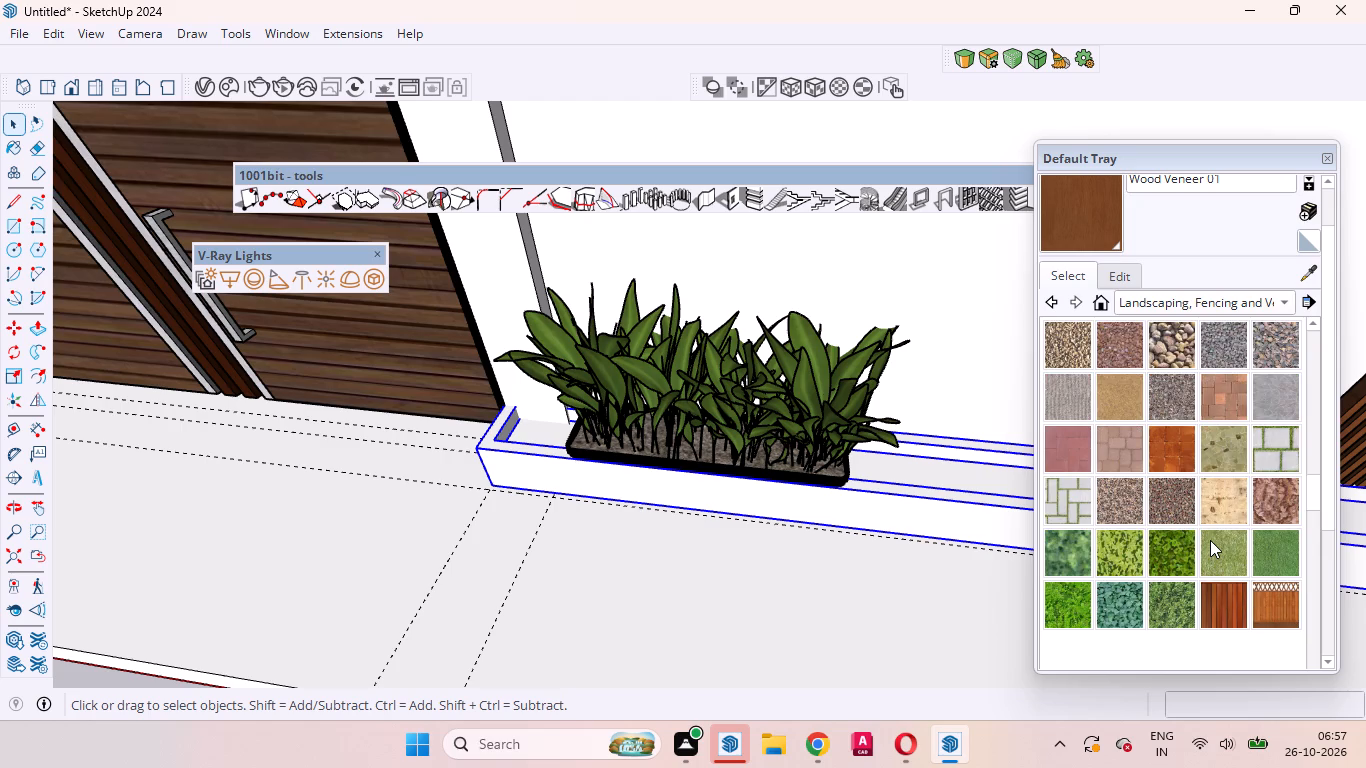
{"action": "scroll", "coordinate": [1210, 540], "scroll_direction": "up", "scroll_amount": 1}
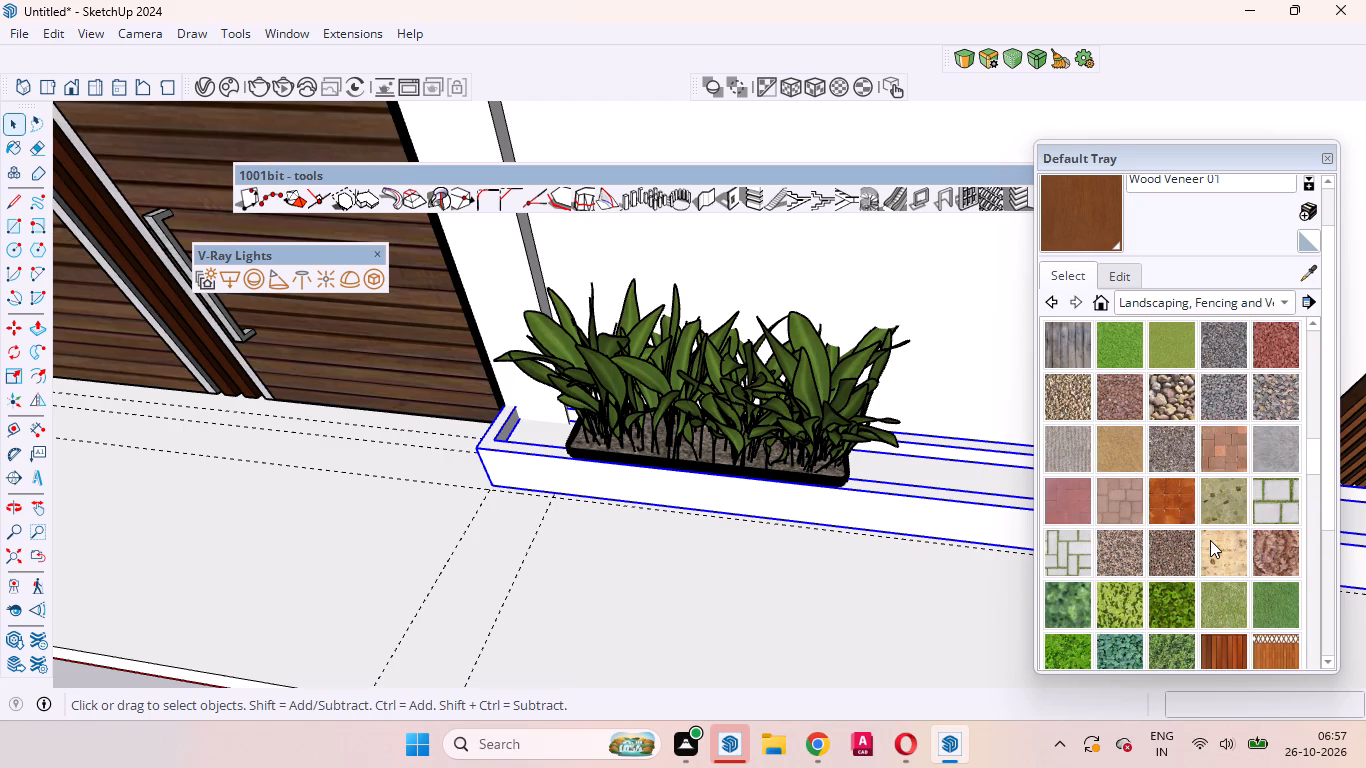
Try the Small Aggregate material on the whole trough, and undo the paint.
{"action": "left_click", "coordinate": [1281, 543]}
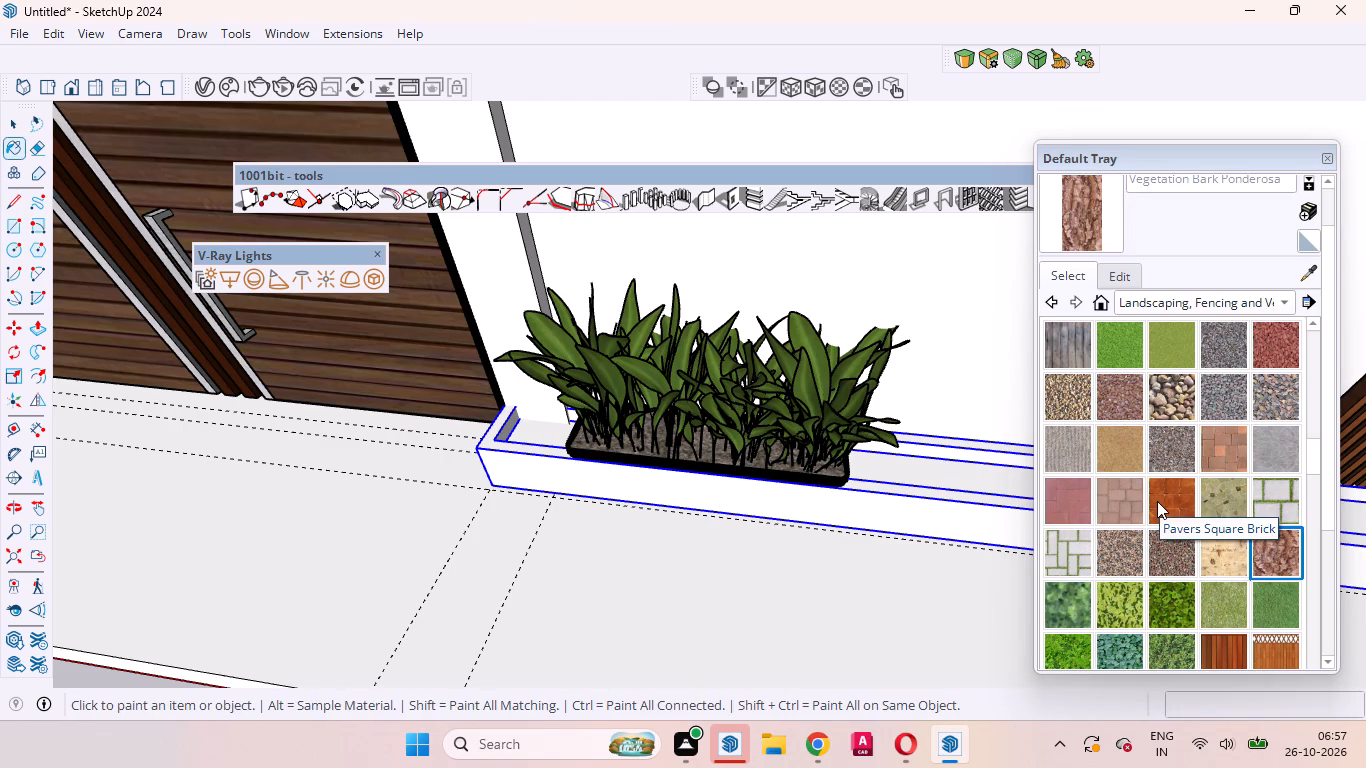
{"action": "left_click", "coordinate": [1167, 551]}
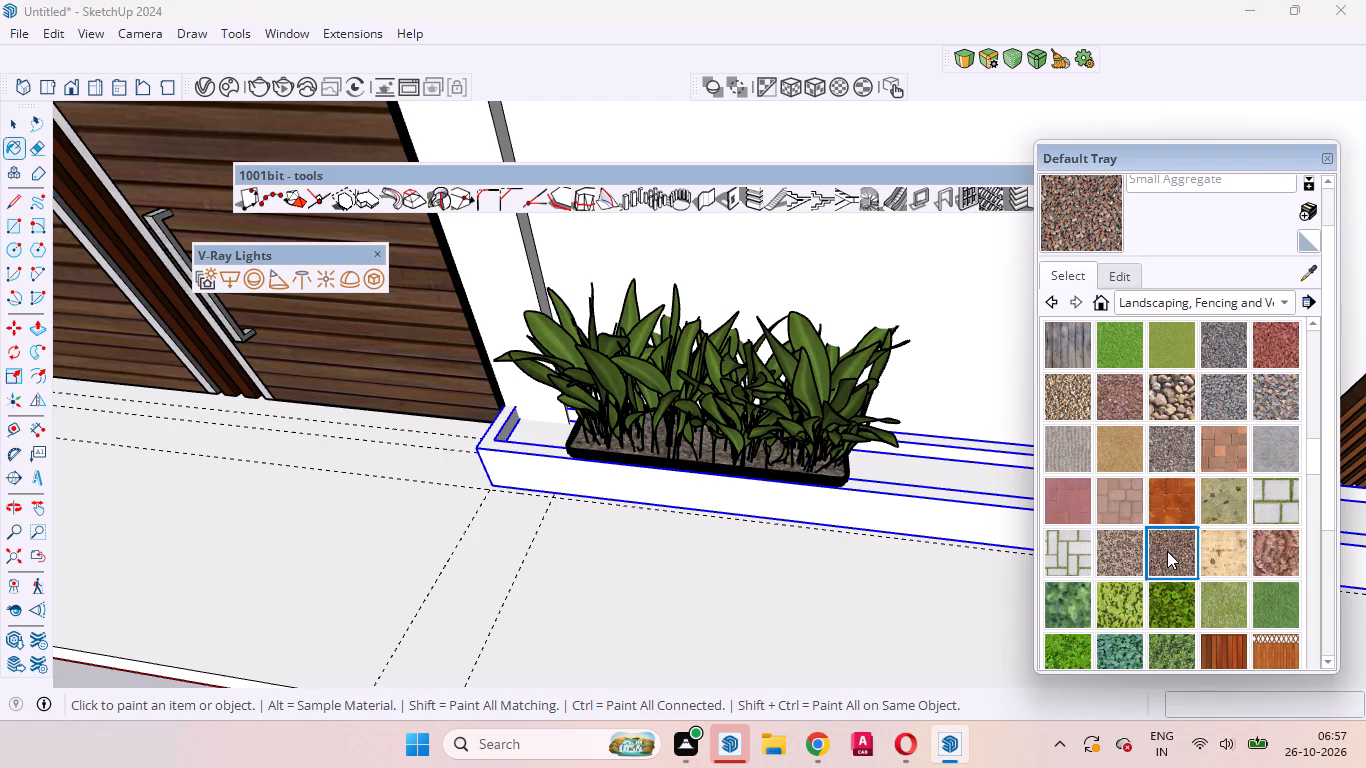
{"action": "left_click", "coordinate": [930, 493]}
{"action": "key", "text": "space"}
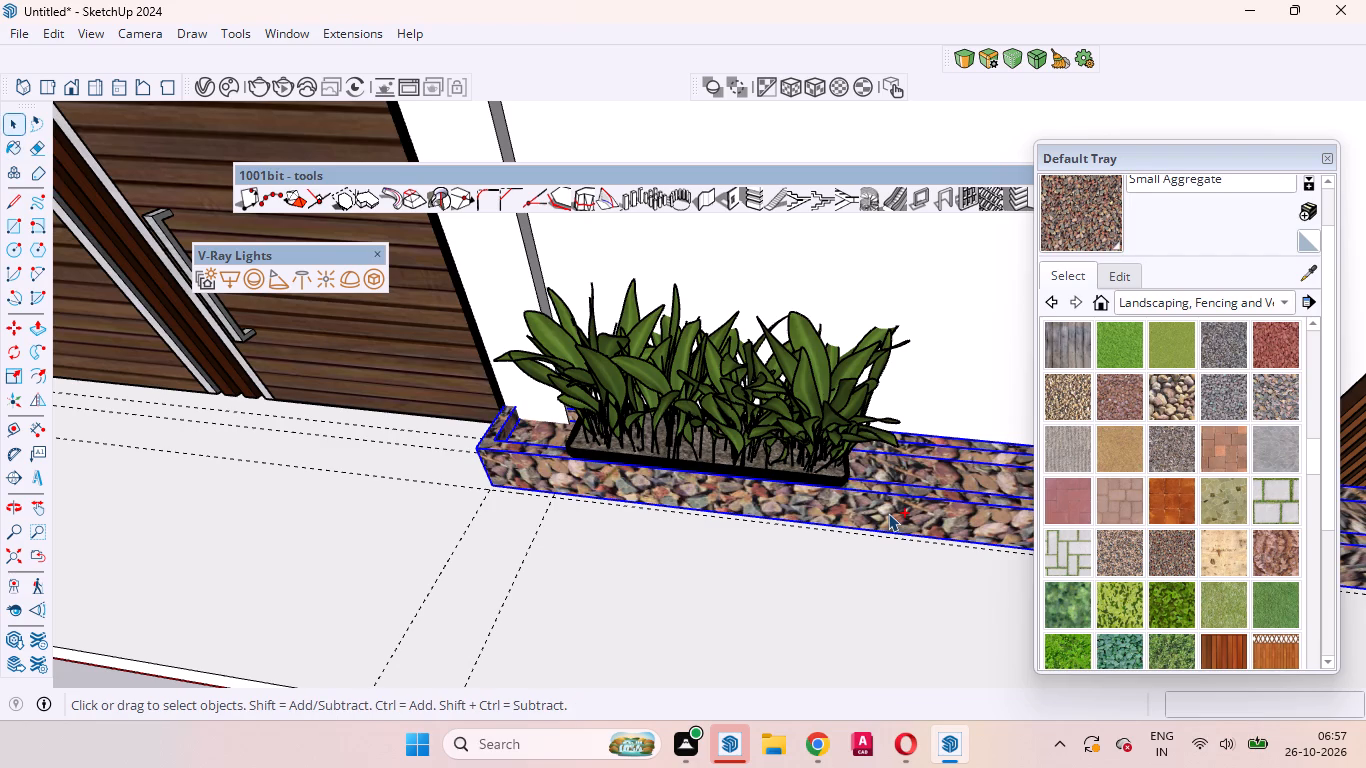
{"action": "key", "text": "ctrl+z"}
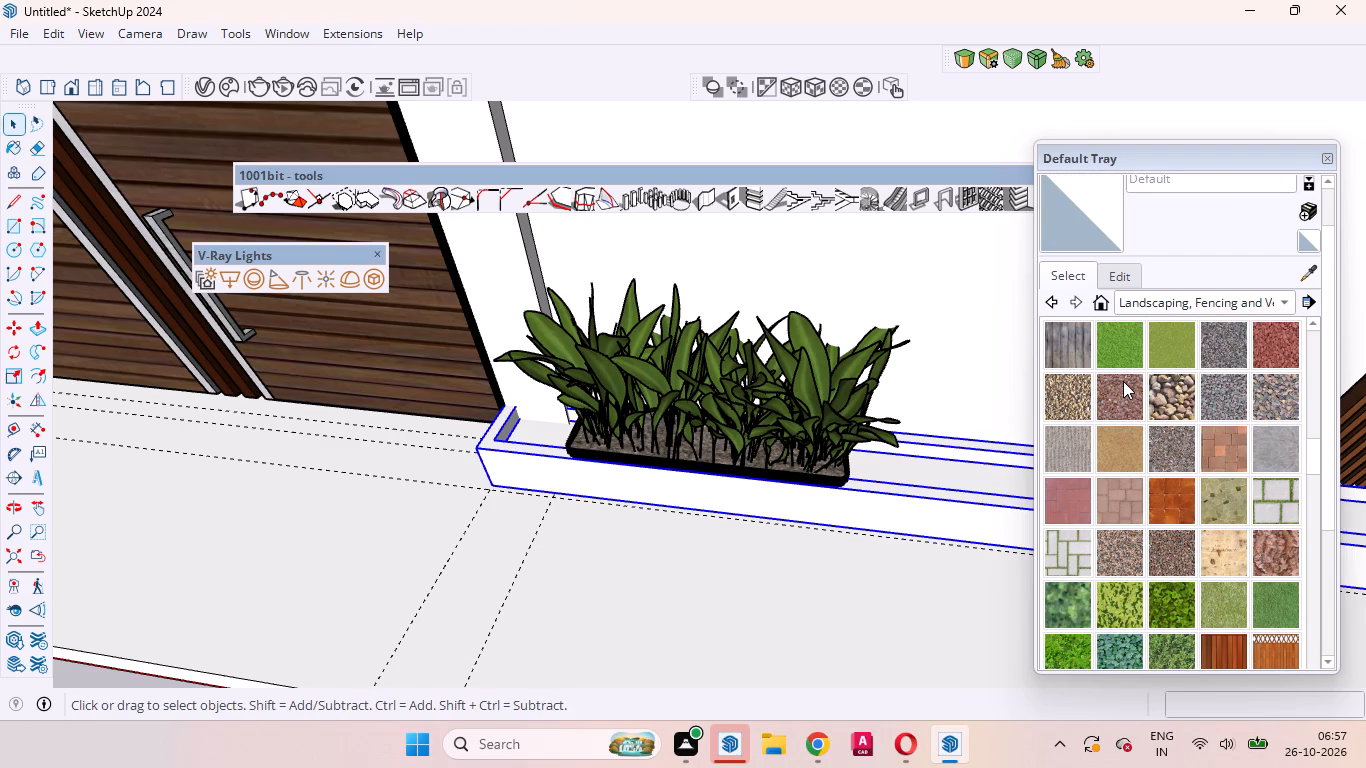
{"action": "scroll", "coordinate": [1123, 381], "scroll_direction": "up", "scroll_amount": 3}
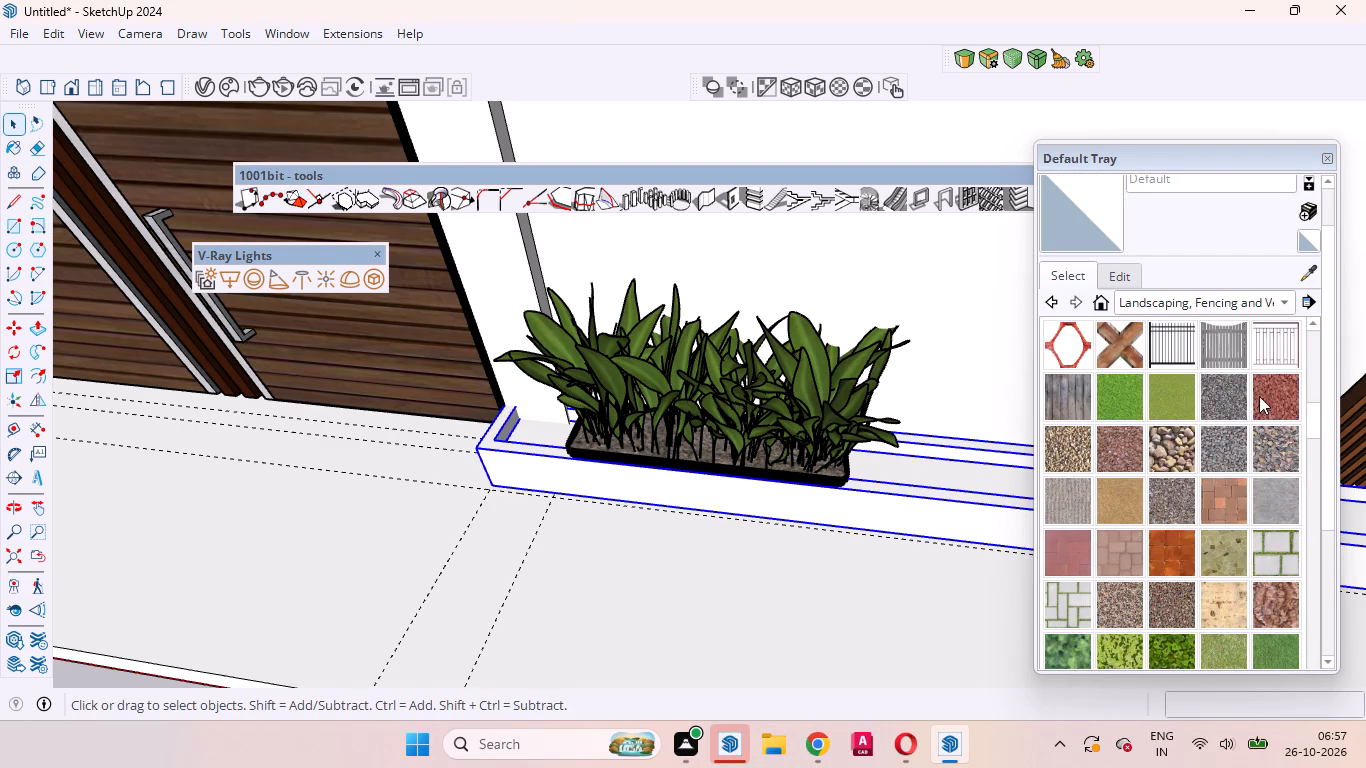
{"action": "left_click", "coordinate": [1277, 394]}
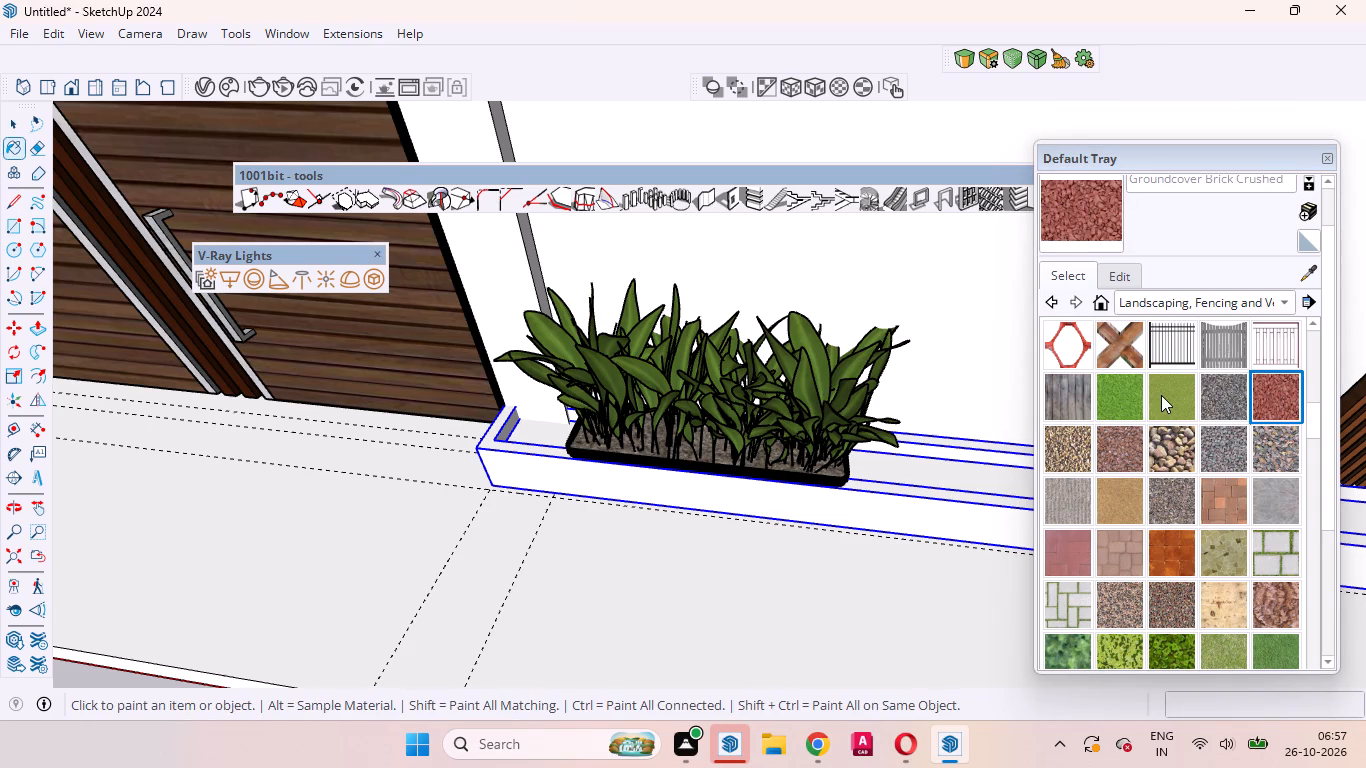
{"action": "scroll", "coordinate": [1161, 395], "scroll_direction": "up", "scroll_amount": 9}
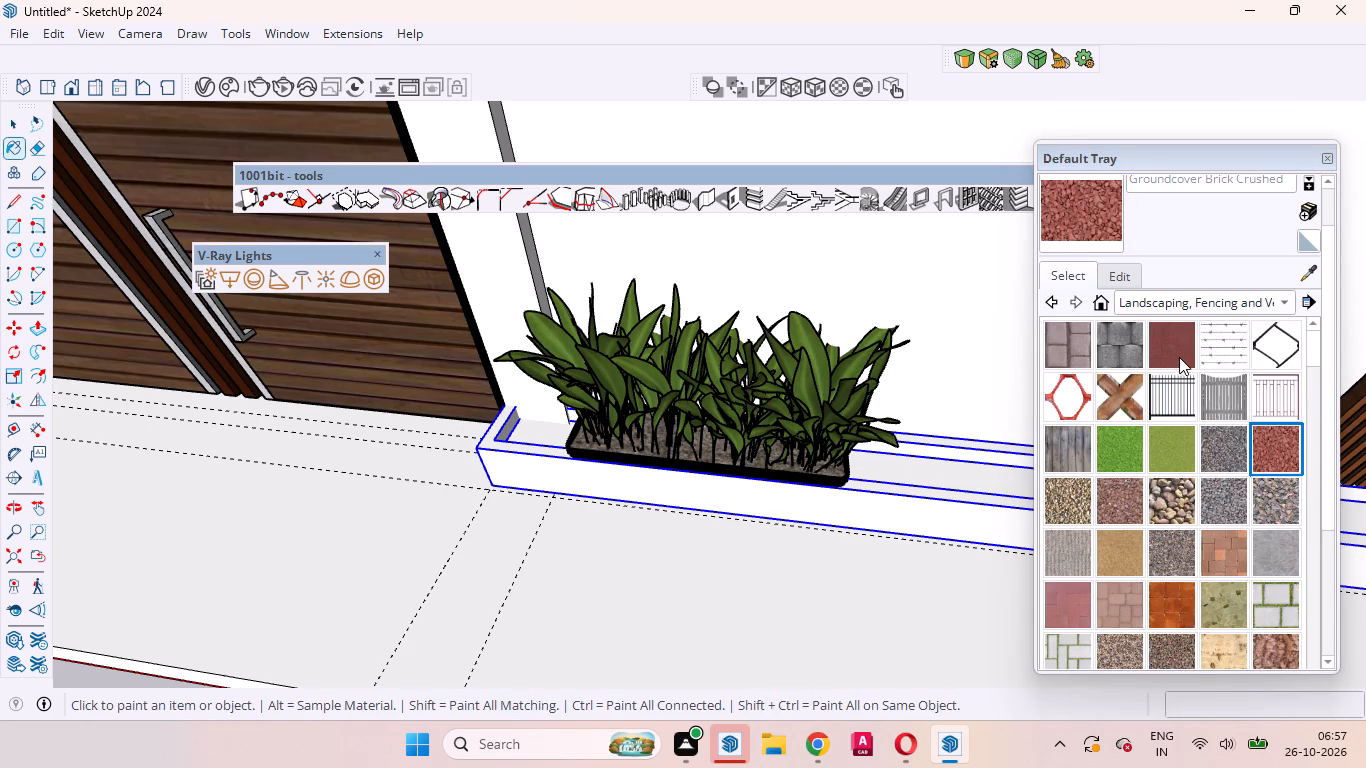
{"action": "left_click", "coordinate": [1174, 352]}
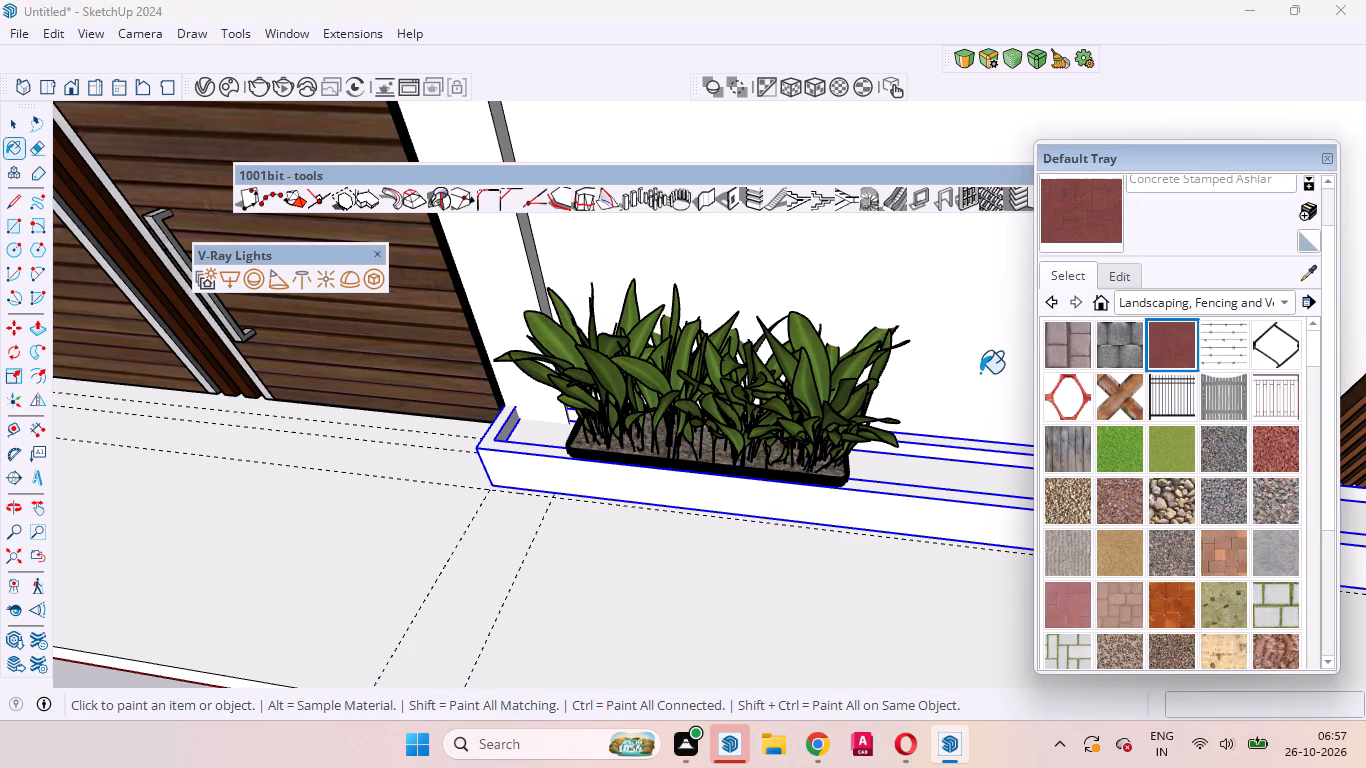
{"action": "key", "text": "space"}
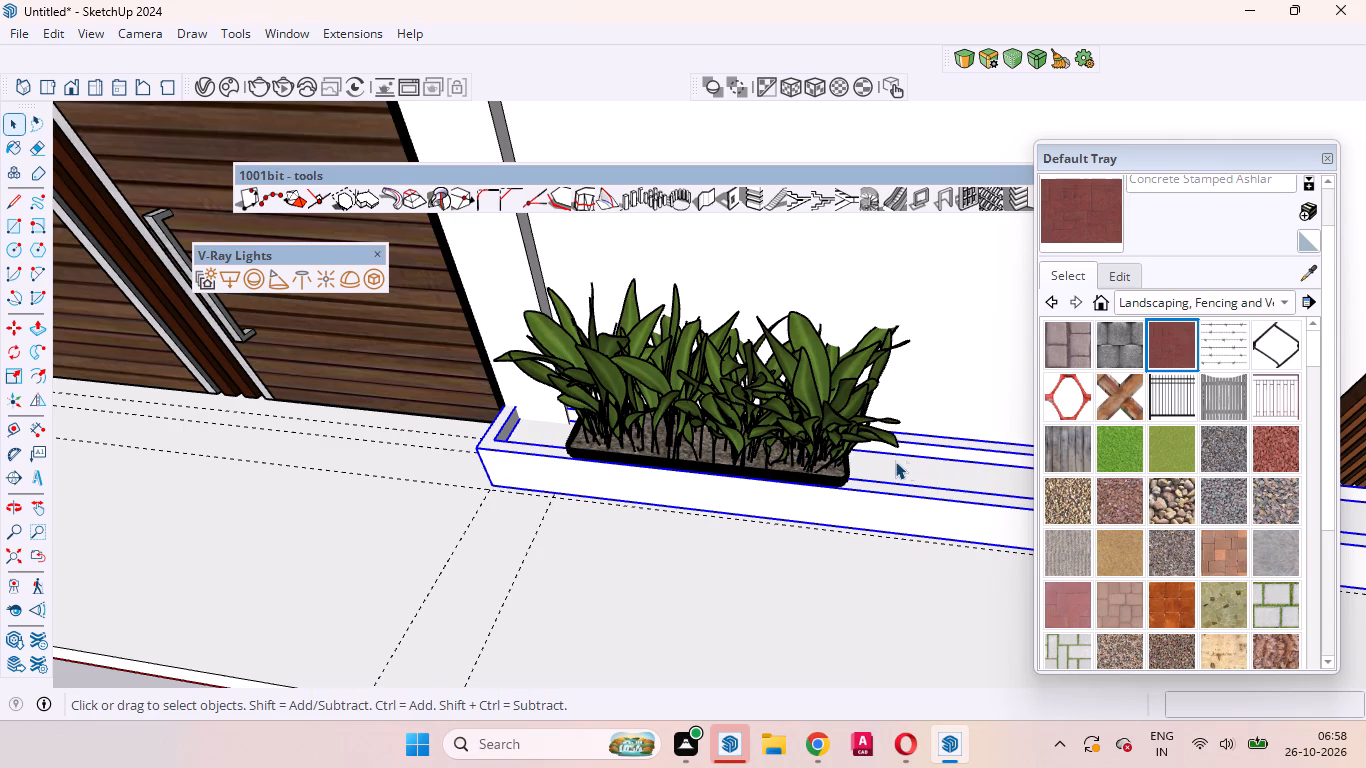
Lower the black planter box with its plants about 3 3/16" along the blue axis, deeper into the trough.
{"action": "scroll", "coordinate": [871, 468], "scroll_direction": "up", "scroll_amount": 4}
{"action": "left_click", "coordinate": [800, 471]}
{"action": "scroll", "coordinate": [800, 471], "scroll_direction": "down", "scroll_amount": 10}
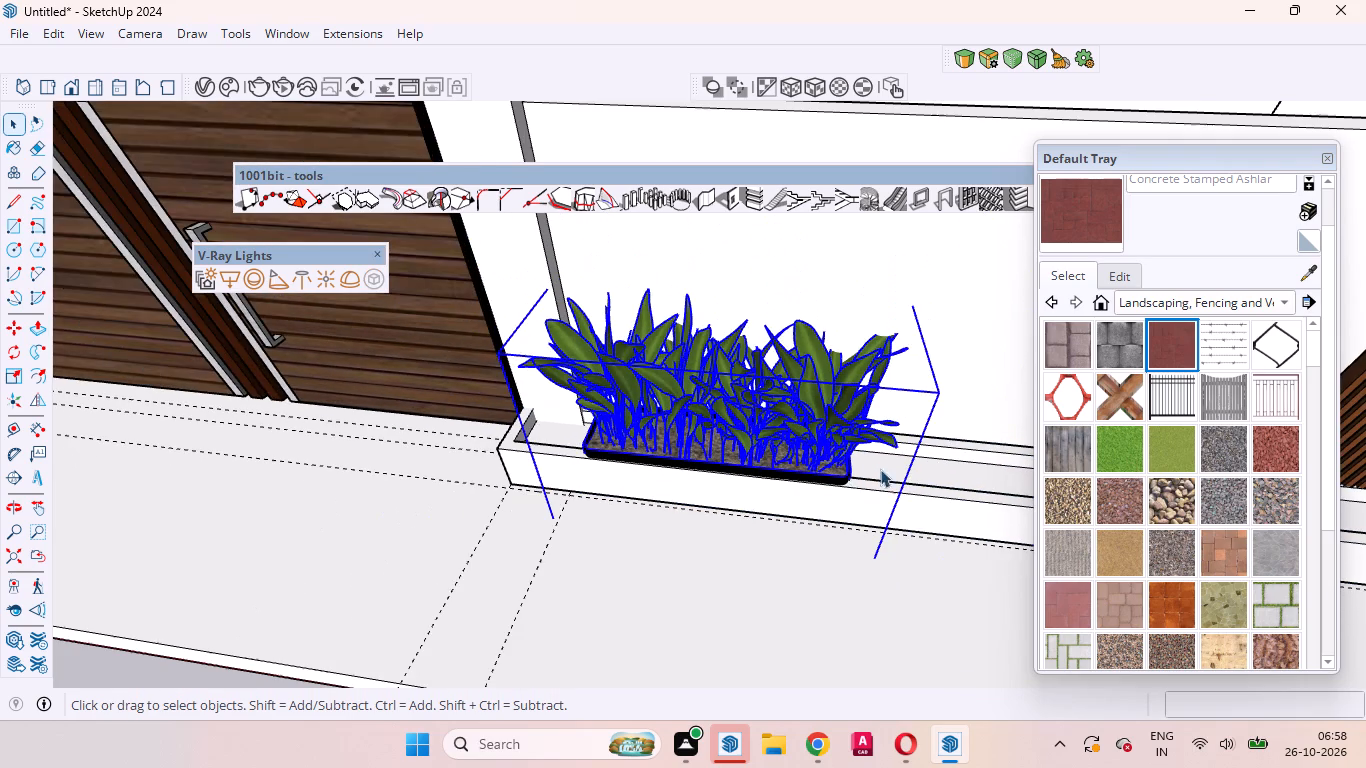
{"action": "scroll", "coordinate": [560, 445], "scroll_direction": "up", "scroll_amount": 10}
{"action": "middle_click_drag", "start_coordinate": [572, 461], "coordinate": [642, 472]}
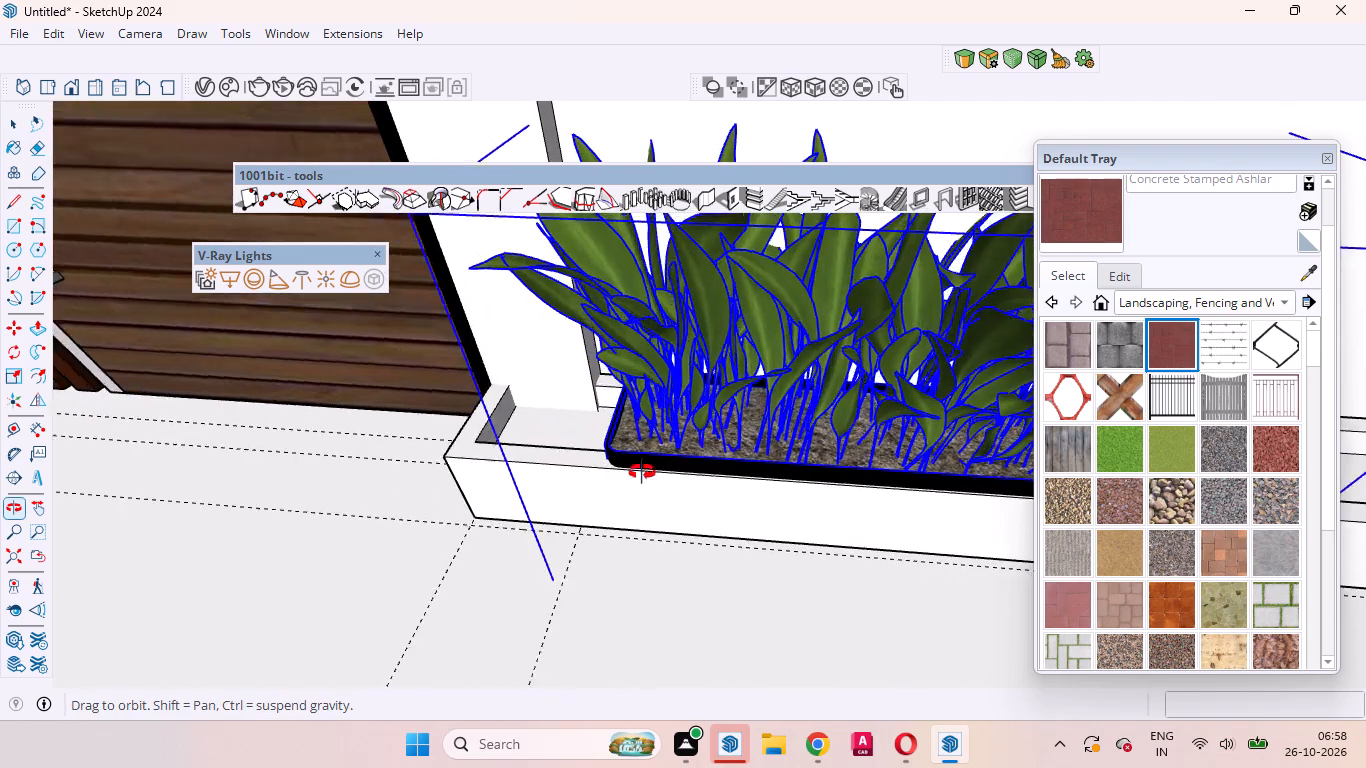
{"action": "middle_click_drag", "start_coordinate": [642, 472], "coordinate": [941, 474]}
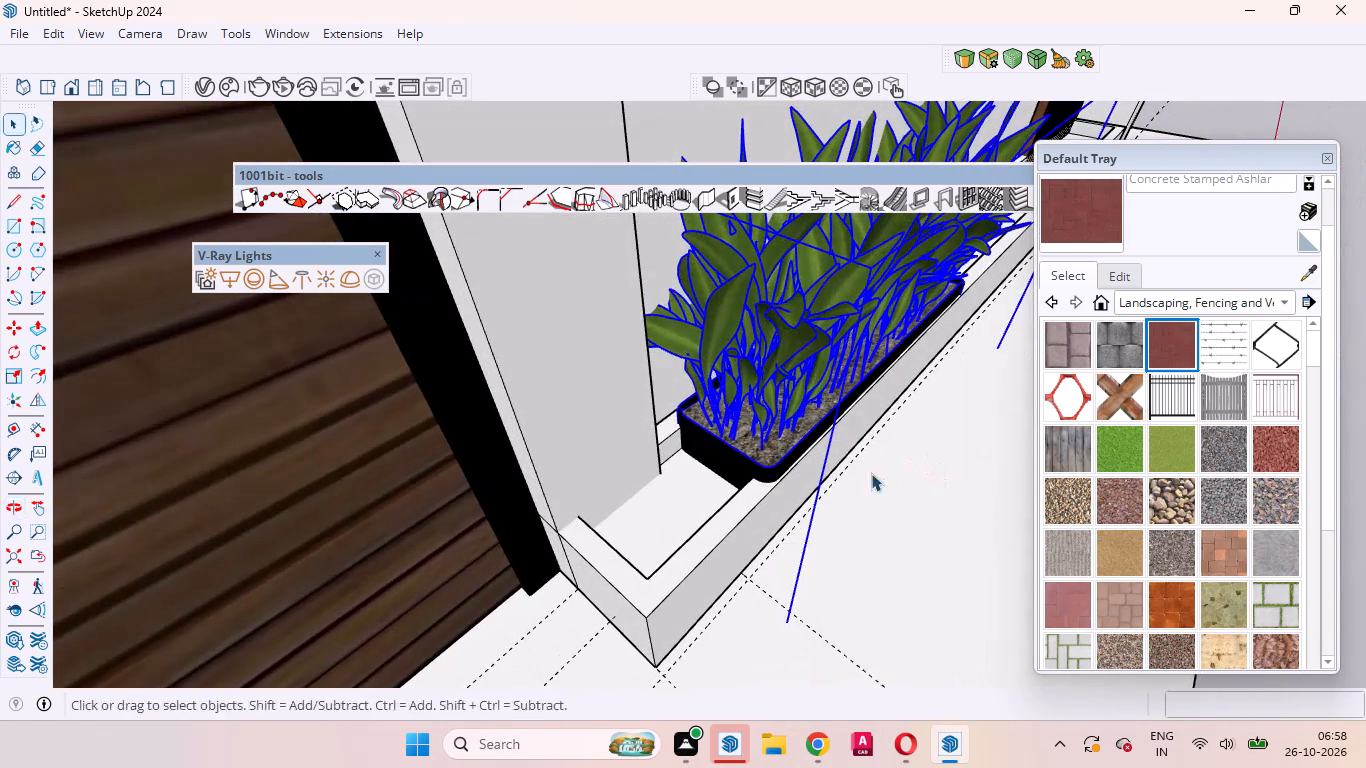
{"action": "scroll", "coordinate": [730, 444], "scroll_direction": "up", "scroll_amount": 9}
{"action": "key", "text": "m"}
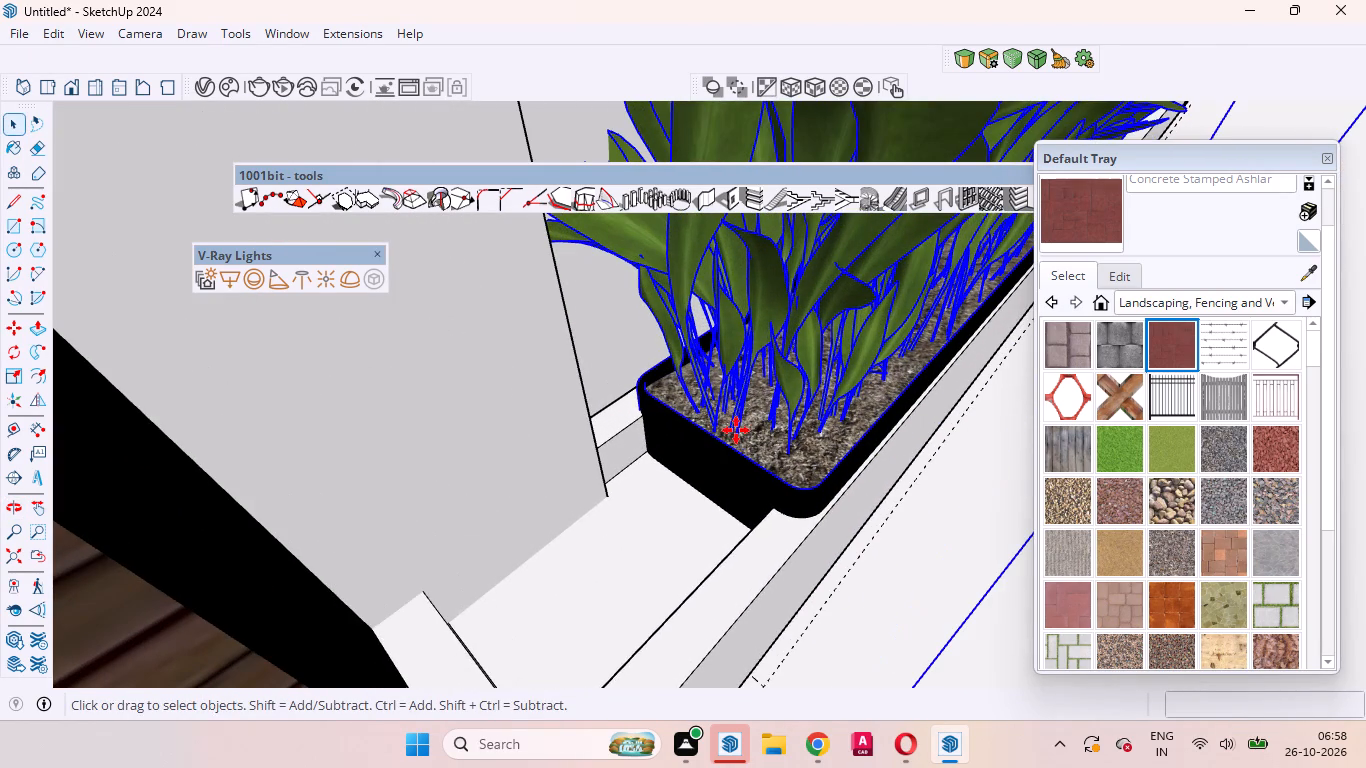
{"action": "left_click", "coordinate": [718, 430]}
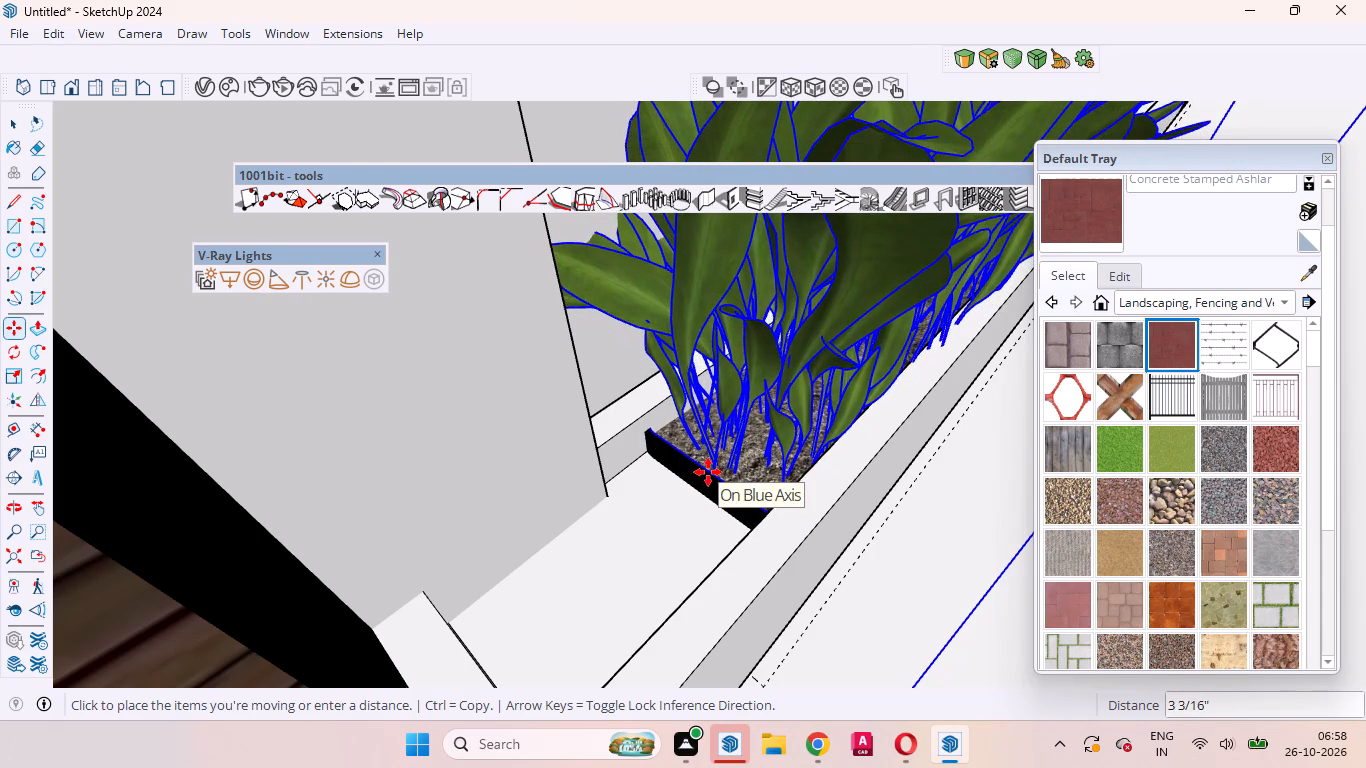
{"action": "left_click", "coordinate": [708, 472]}
{"action": "key", "text": "space"}
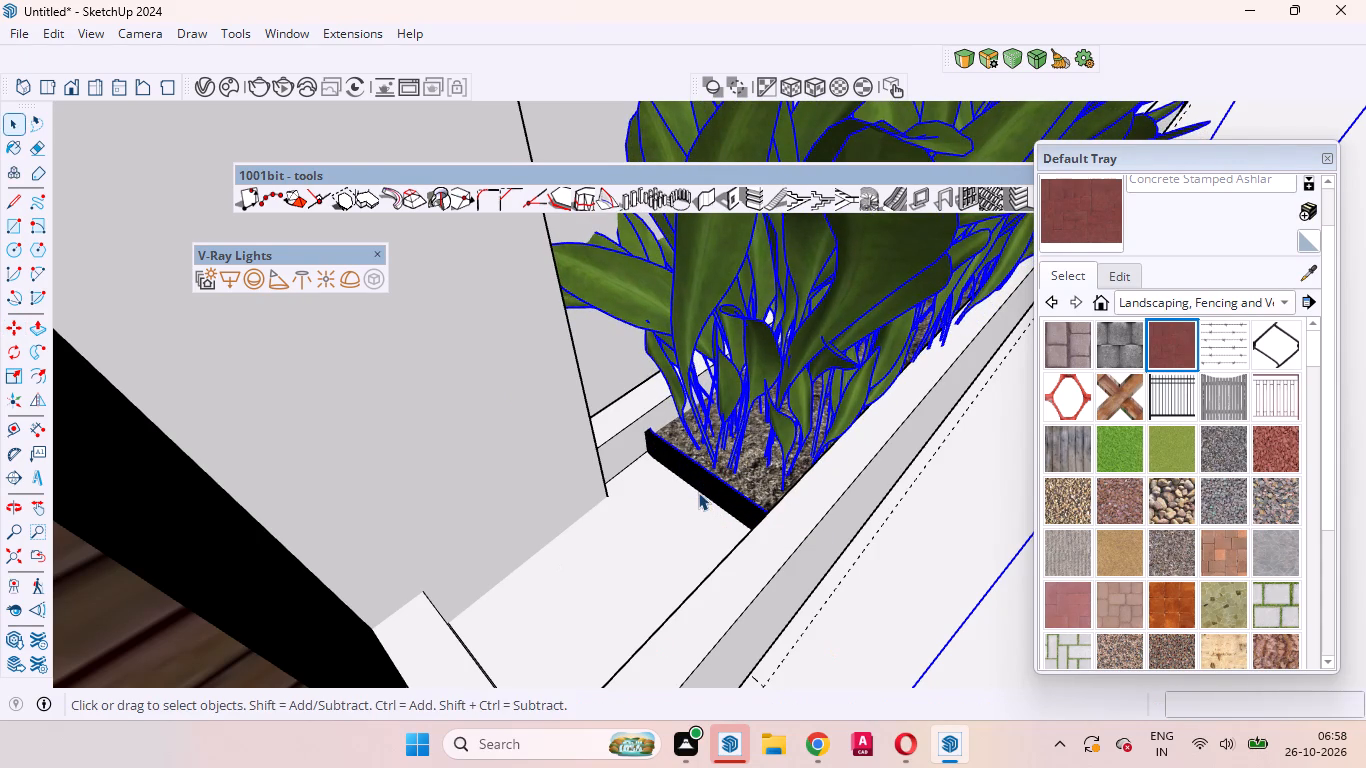
Copy the black planter about 1' 1 9/16" along the trough, up against its gate end.
{"action": "key", "text": "m"}
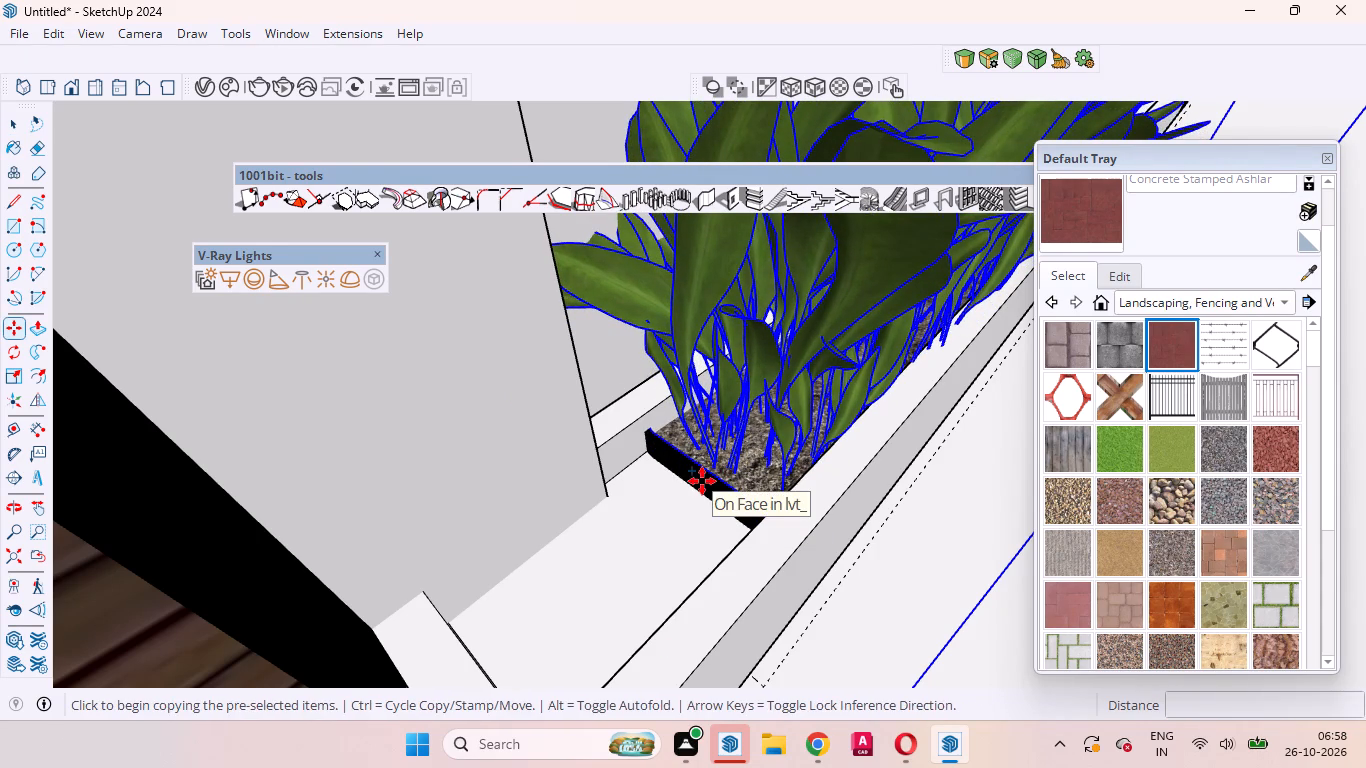
{"action": "left_click", "coordinate": [707, 481]}
{"action": "scroll", "coordinate": [681, 504], "scroll_direction": "down", "scroll_amount": 7}
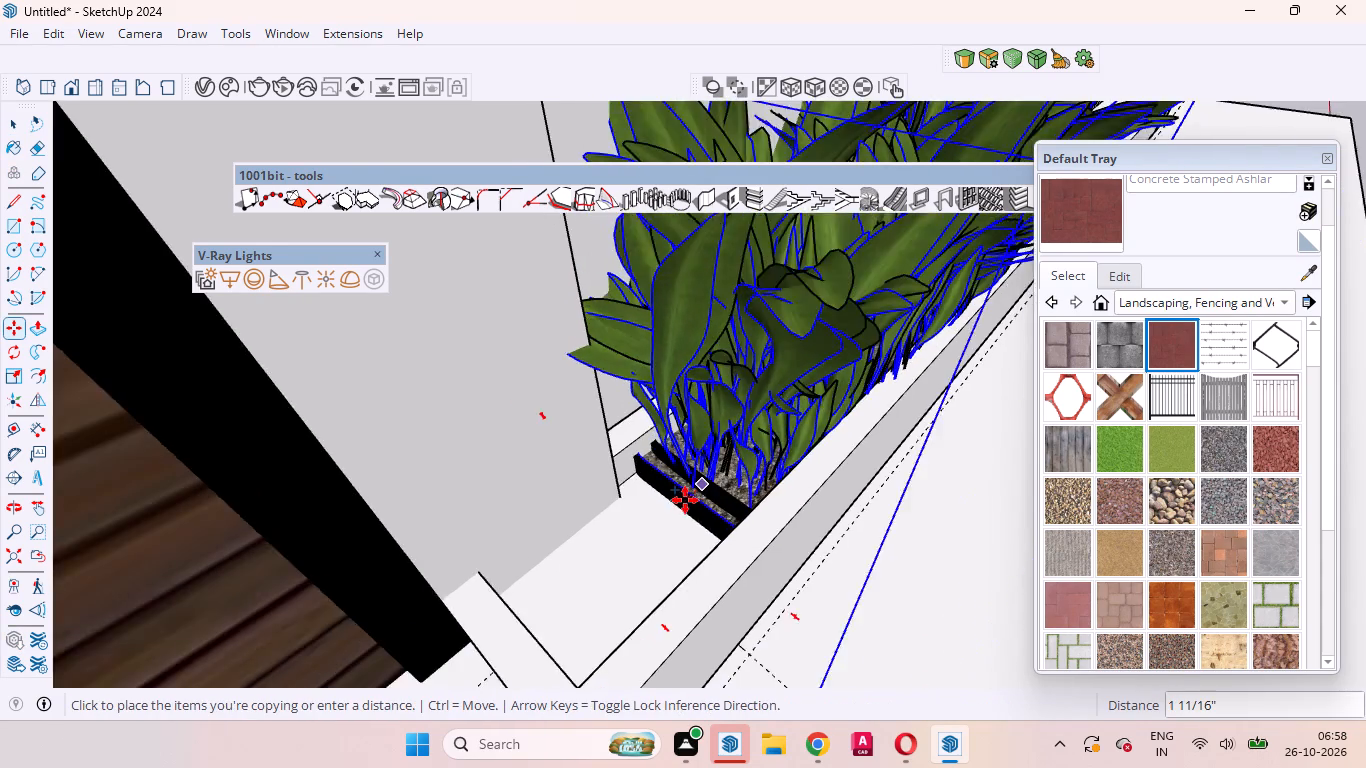
{"action": "scroll", "coordinate": [685, 500], "scroll_direction": "down", "scroll_amount": 5}
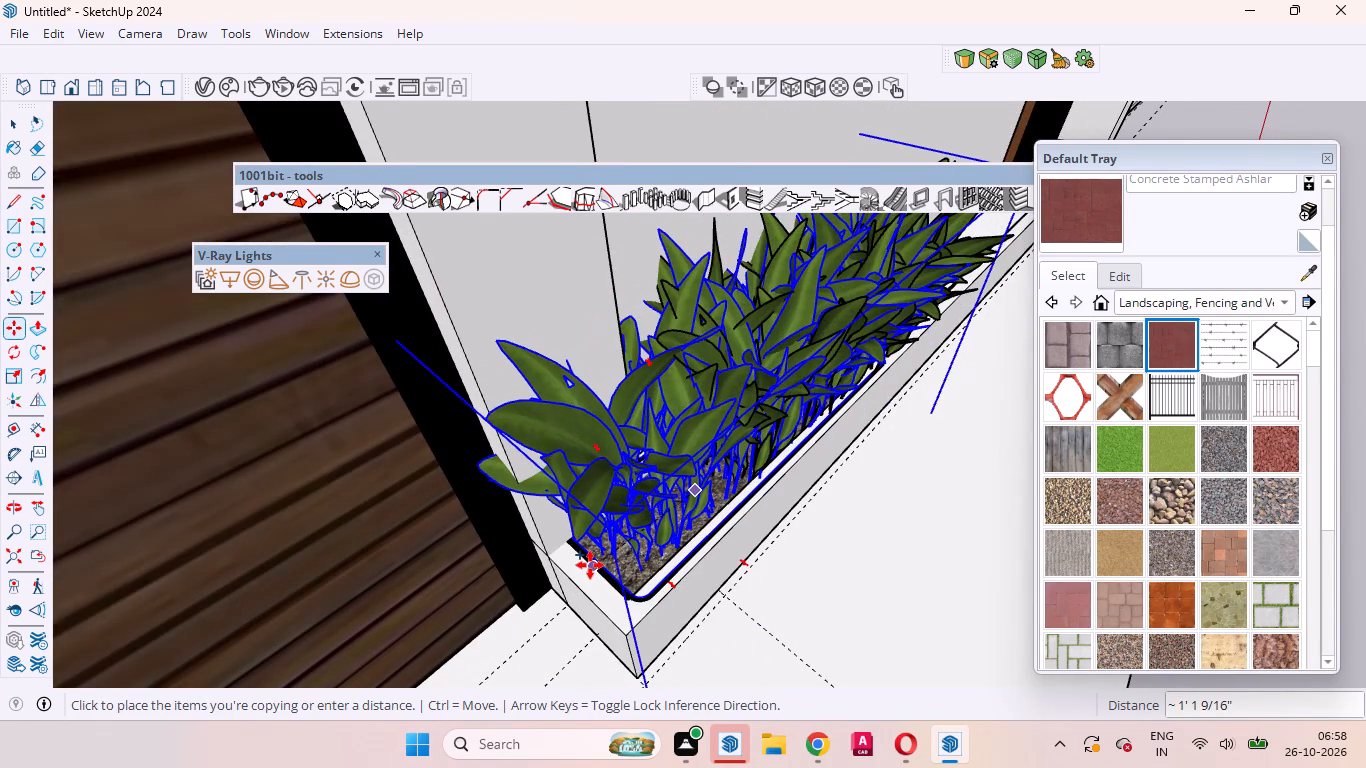
{"action": "left_click", "coordinate": [588, 565]}
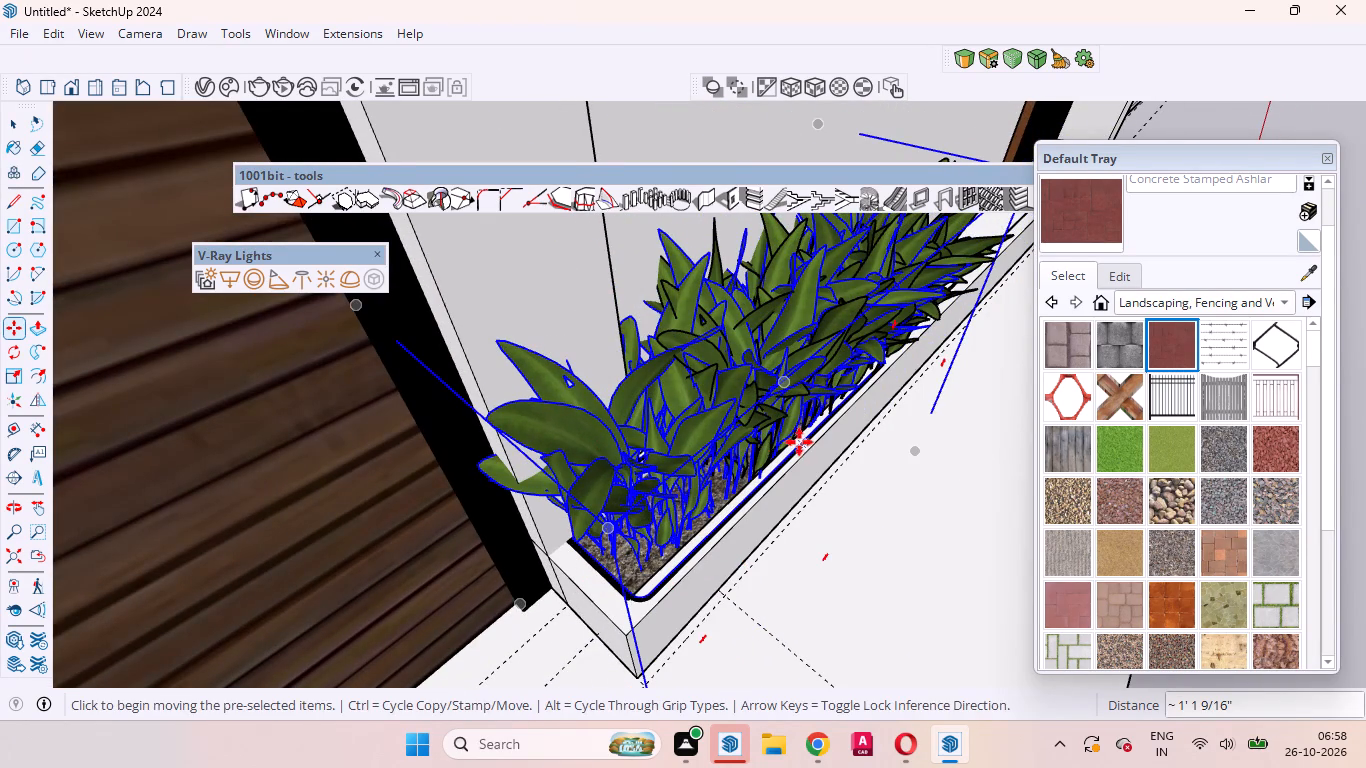
{"action": "key", "text": "space"}
{"action": "scroll", "coordinate": [758, 443], "scroll_direction": "down", "scroll_amount": 15}
{"action": "middle_click_drag", "start_coordinate": [776, 425], "coordinate": [749, 416]}
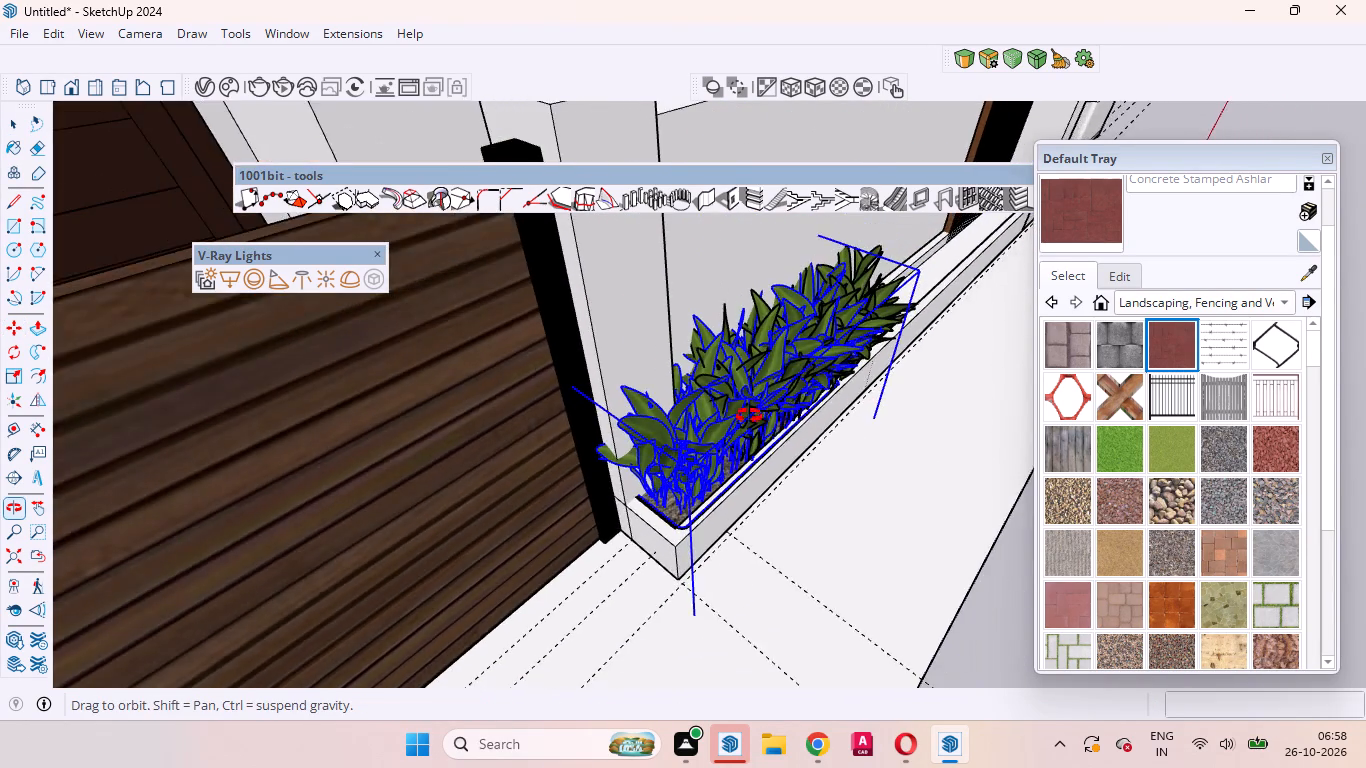
{"action": "middle_click_drag", "start_coordinate": [749, 416], "coordinate": [516, 358]}
{"action": "scroll", "coordinate": [549, 340], "scroll_direction": "down", "scroll_amount": 15}
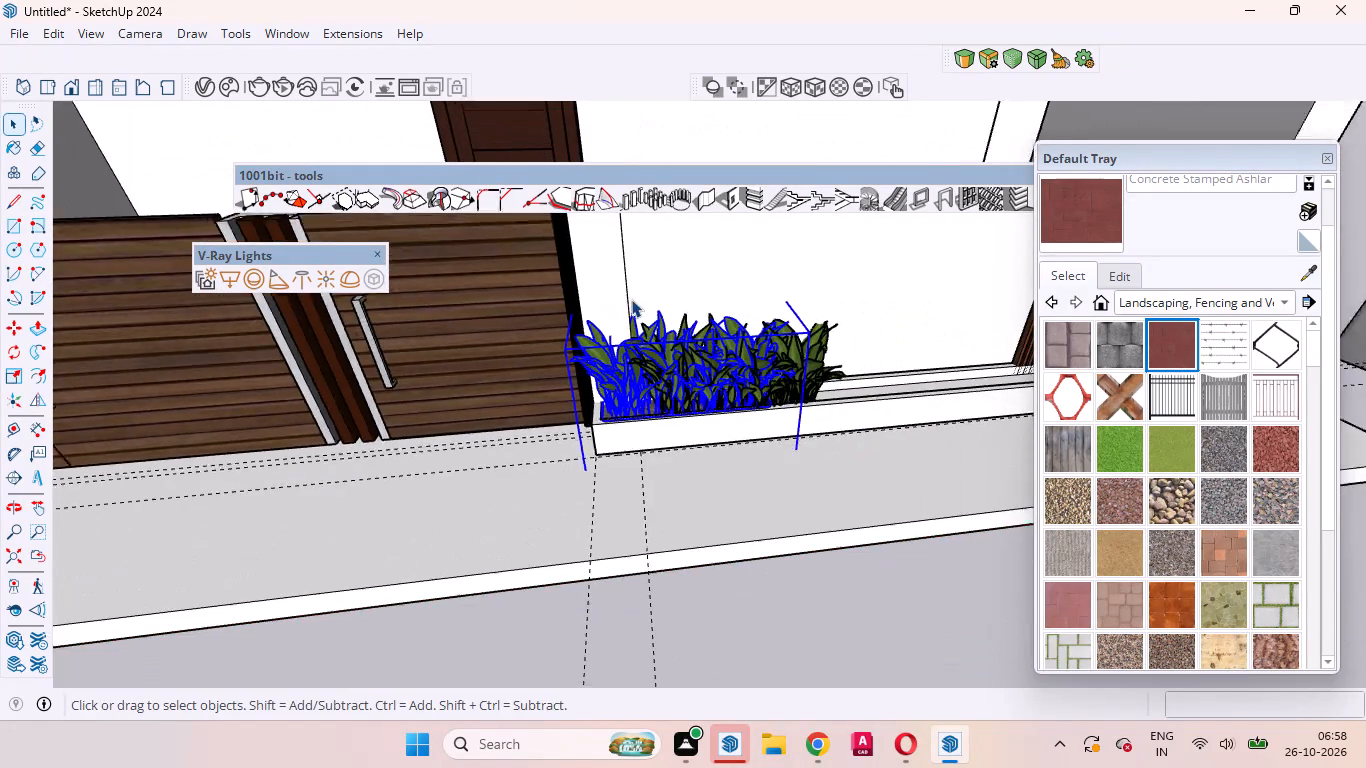
Move the black planter that overlaps the gate-end one about 2' 11 7/8" along the red axis, away from the gate.
{"action": "scroll", "coordinate": [631, 299], "scroll_direction": "down", "scroll_amount": 5}
{"action": "left_click", "coordinate": [754, 523]}
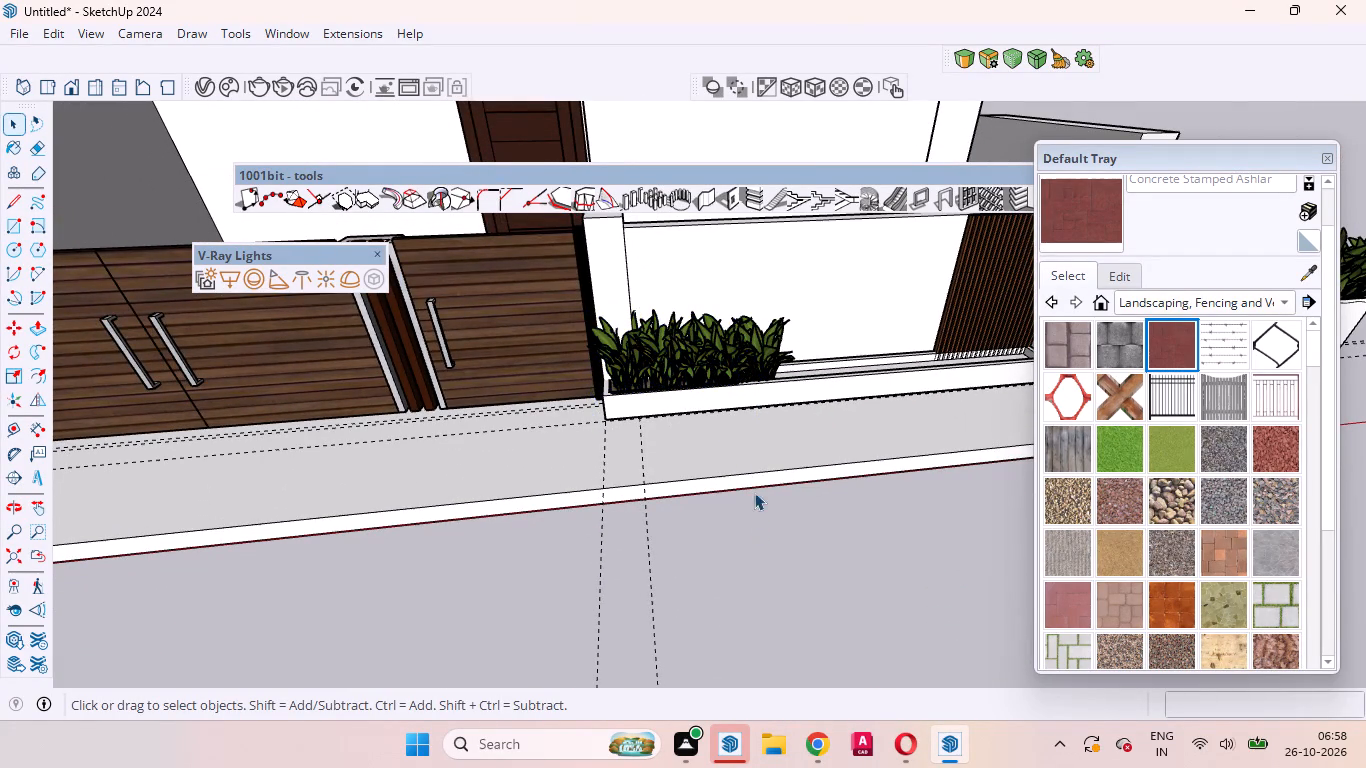
{"action": "scroll", "coordinate": [738, 382], "scroll_direction": "up", "scroll_amount": 14}
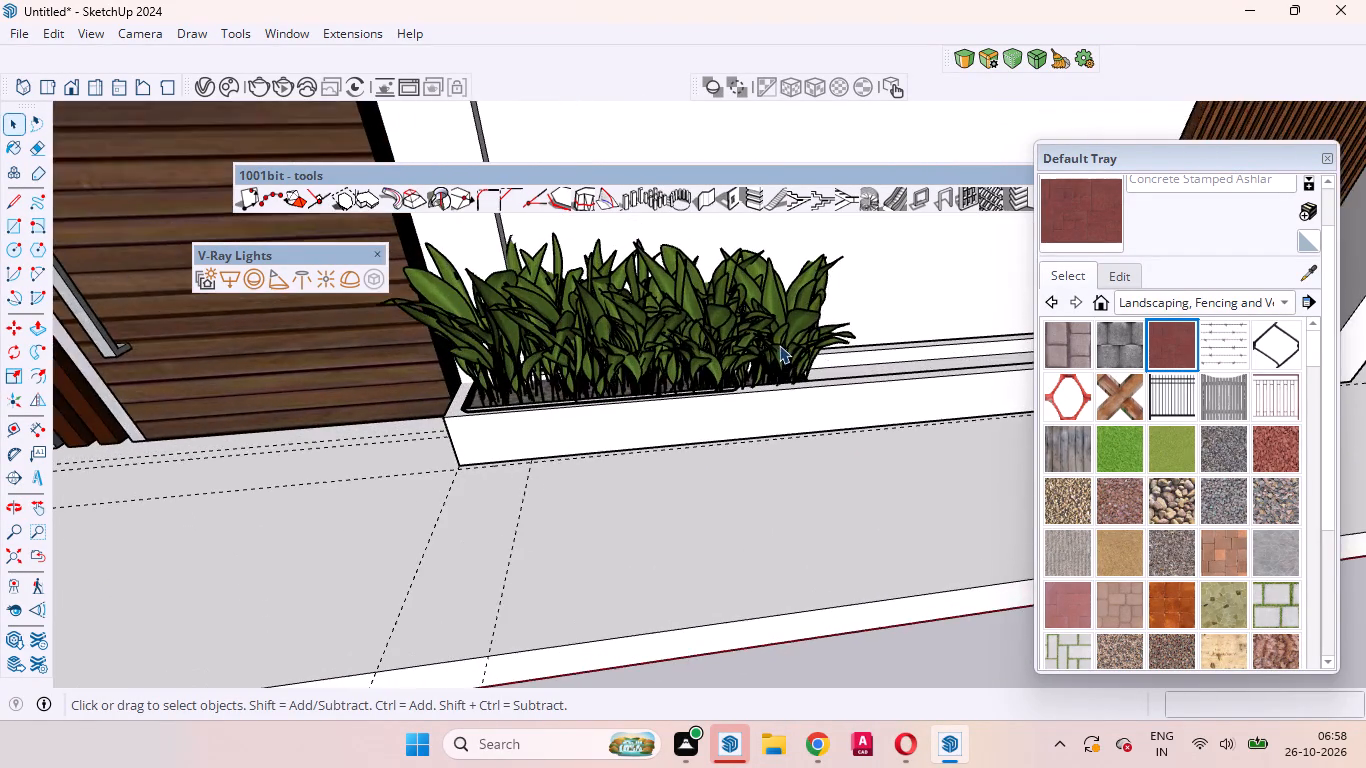
{"action": "middle_click_drag", "start_coordinate": [779, 345], "coordinate": [557, 461]}
{"action": "scroll", "coordinate": [738, 411], "scroll_direction": "up", "scroll_amount": 11}
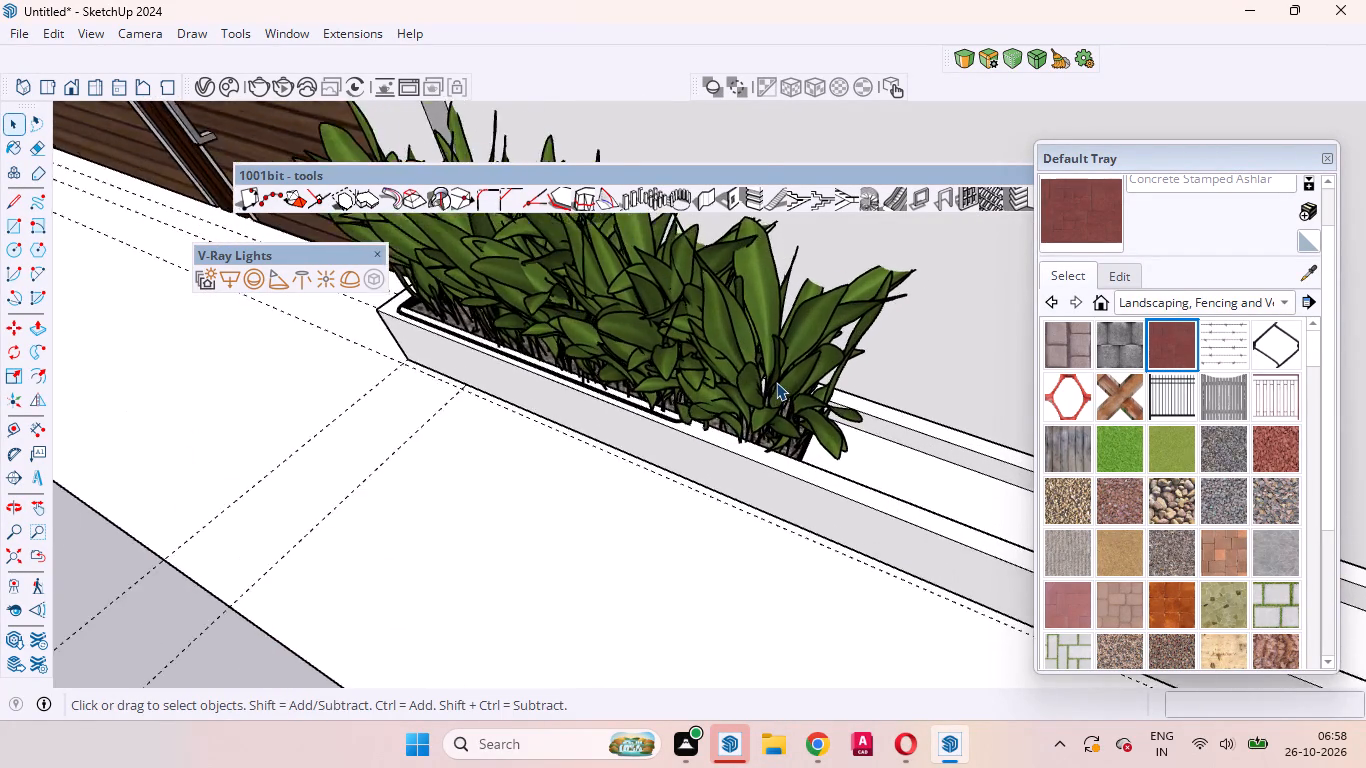
{"action": "scroll", "coordinate": [776, 382], "scroll_direction": "up", "scroll_amount": 3}
{"action": "left_click", "coordinate": [776, 382]}
{"action": "scroll", "coordinate": [804, 382], "scroll_direction": "down", "scroll_amount": 4}
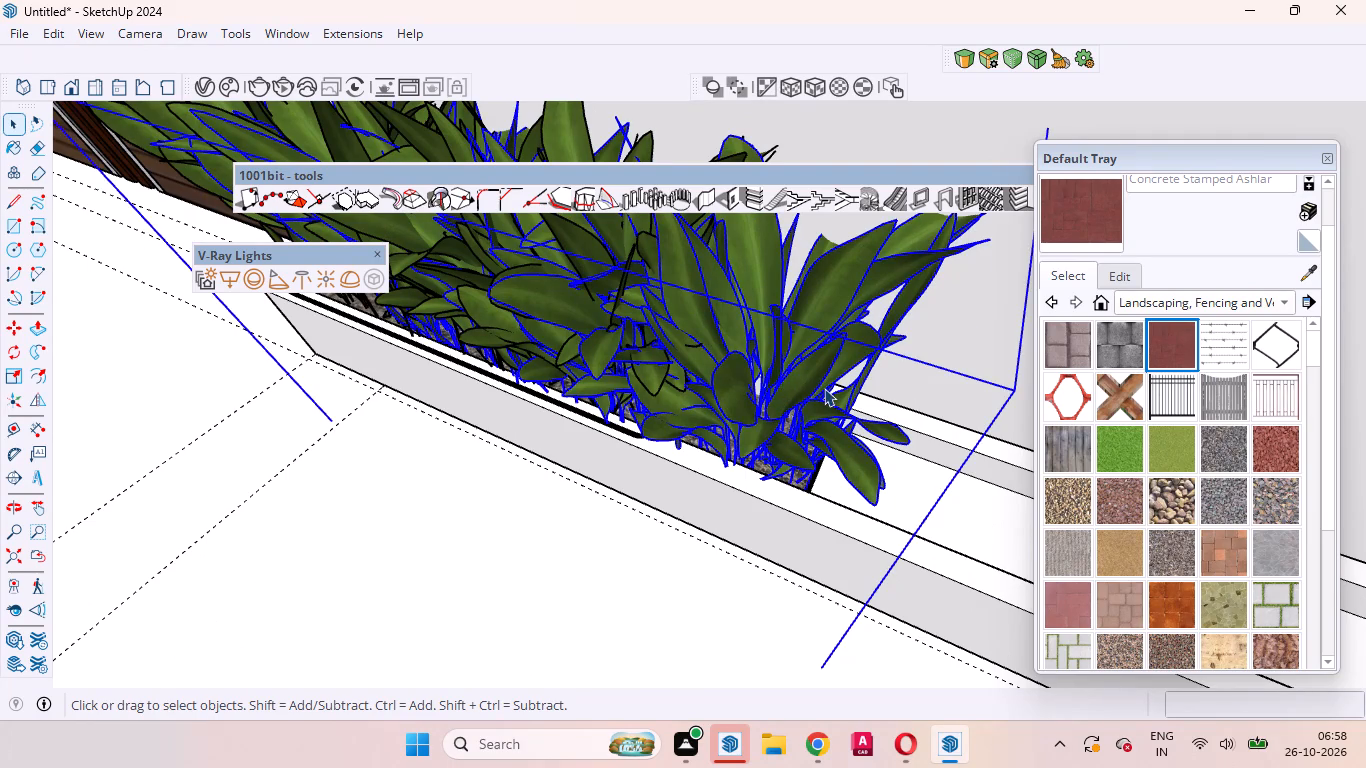
{"action": "scroll", "coordinate": [824, 388], "scroll_direction": "down", "scroll_amount": 16}
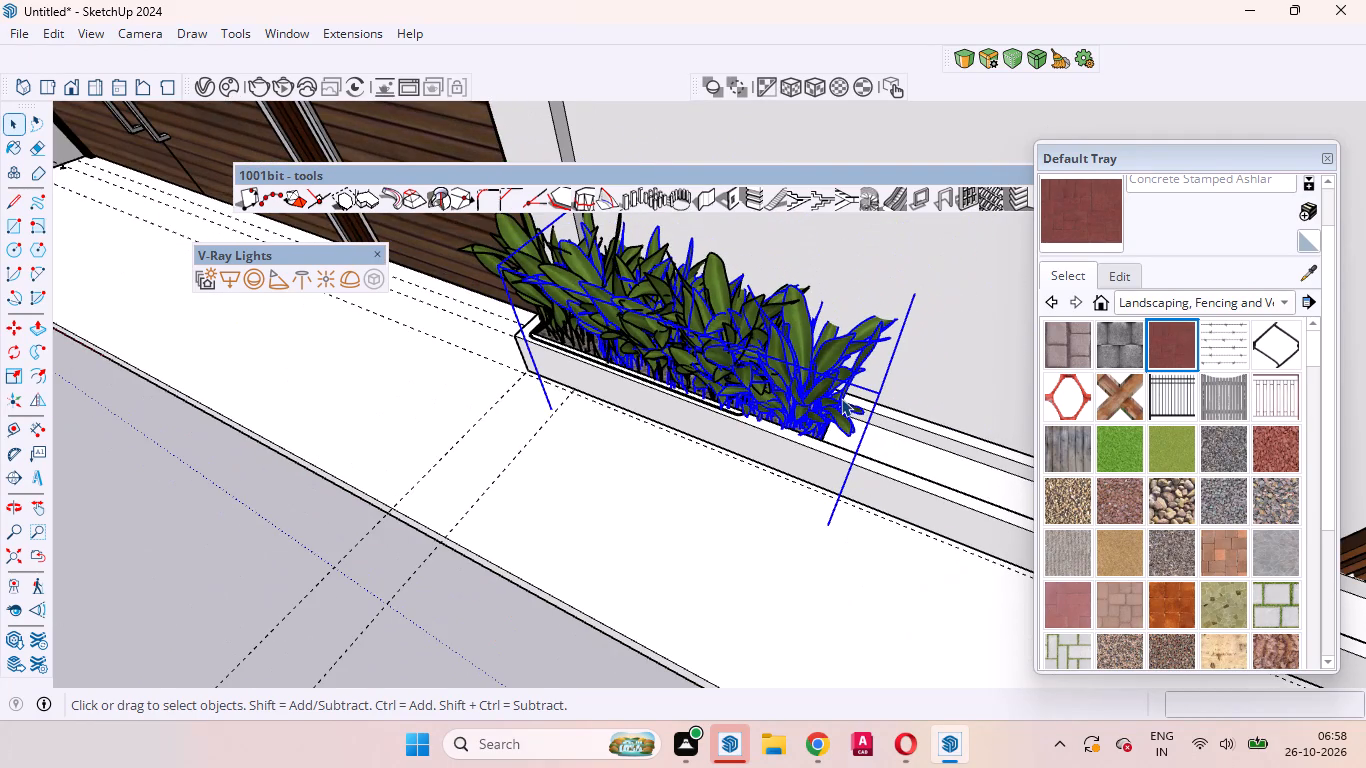
{"action": "key", "text": "m"}
{"action": "left_click", "coordinate": [841, 398]}
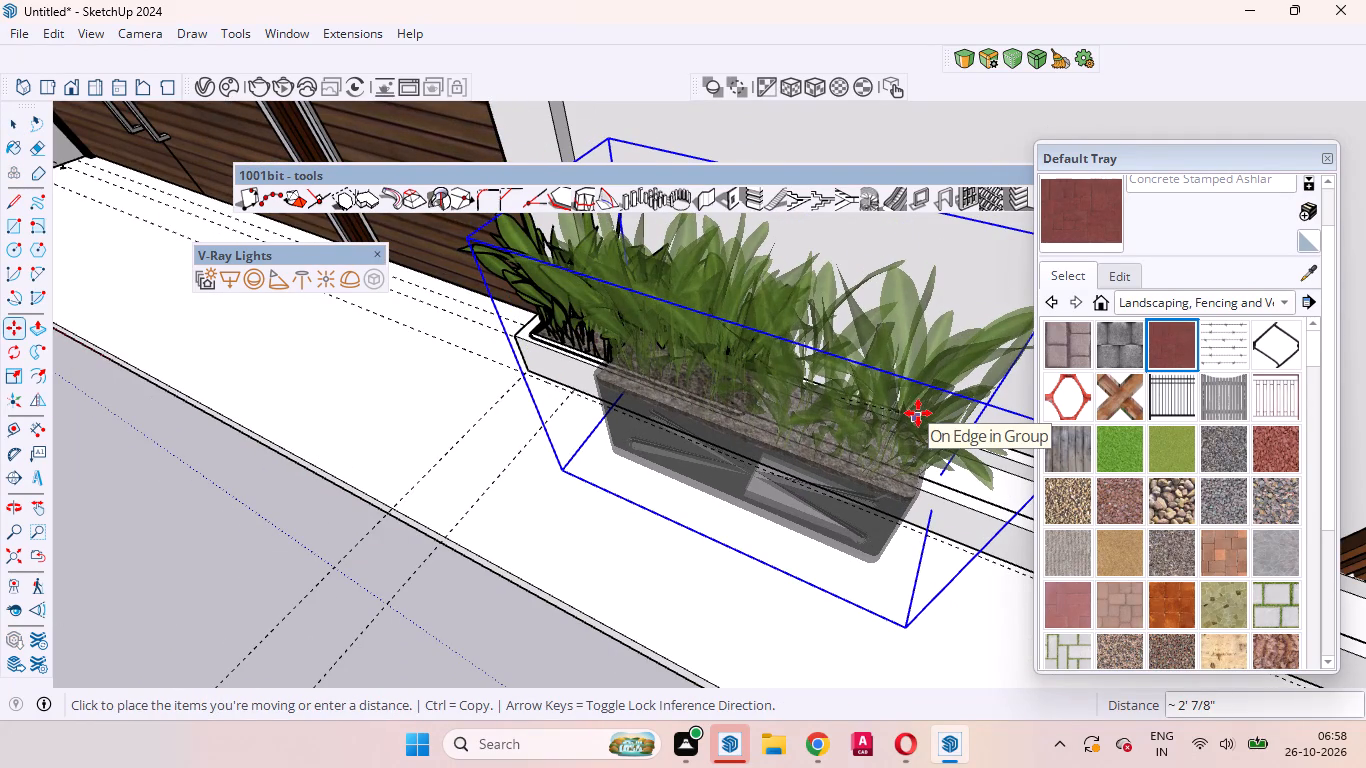
{"action": "key", "text": "Right"}
{"action": "scroll", "coordinate": [914, 426], "scroll_direction": "down", "scroll_amount": 2}
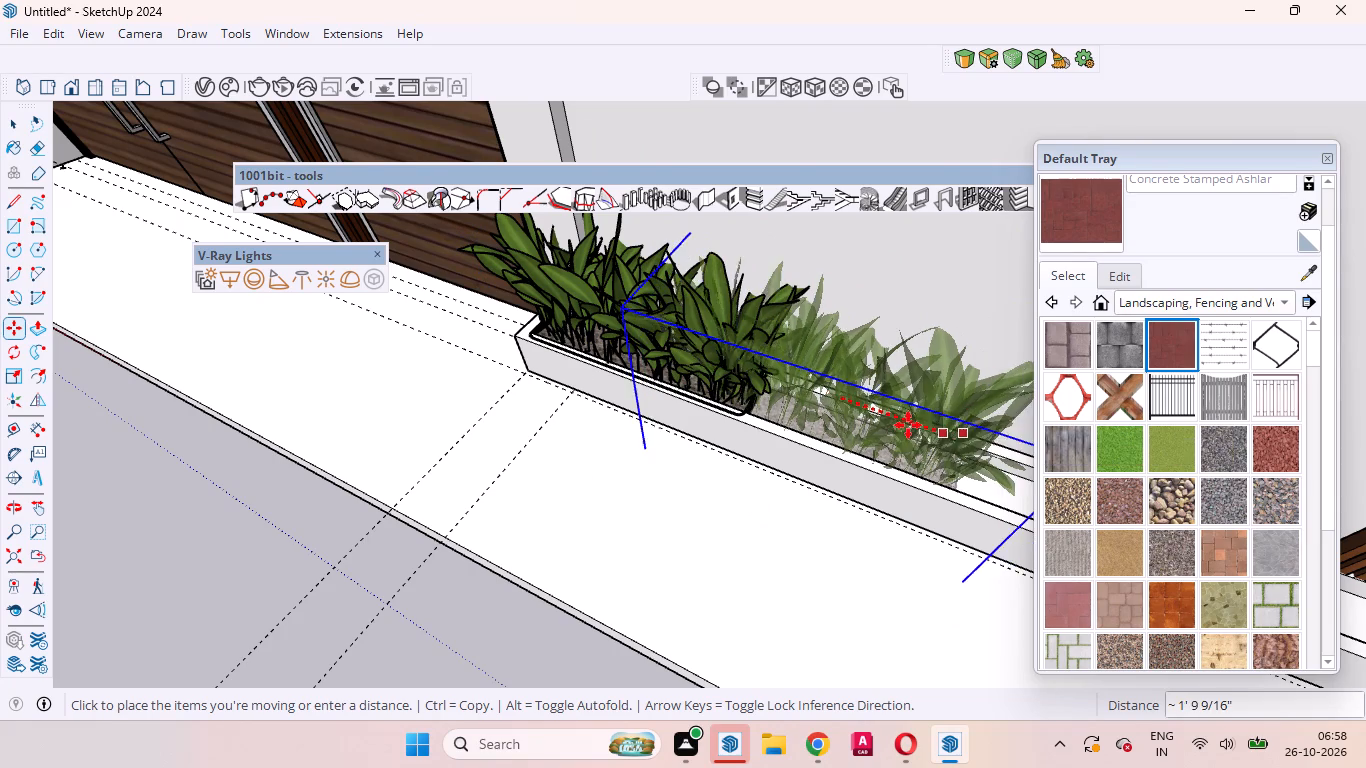
{"action": "scroll", "coordinate": [908, 425], "scroll_direction": "down", "scroll_amount": 11}
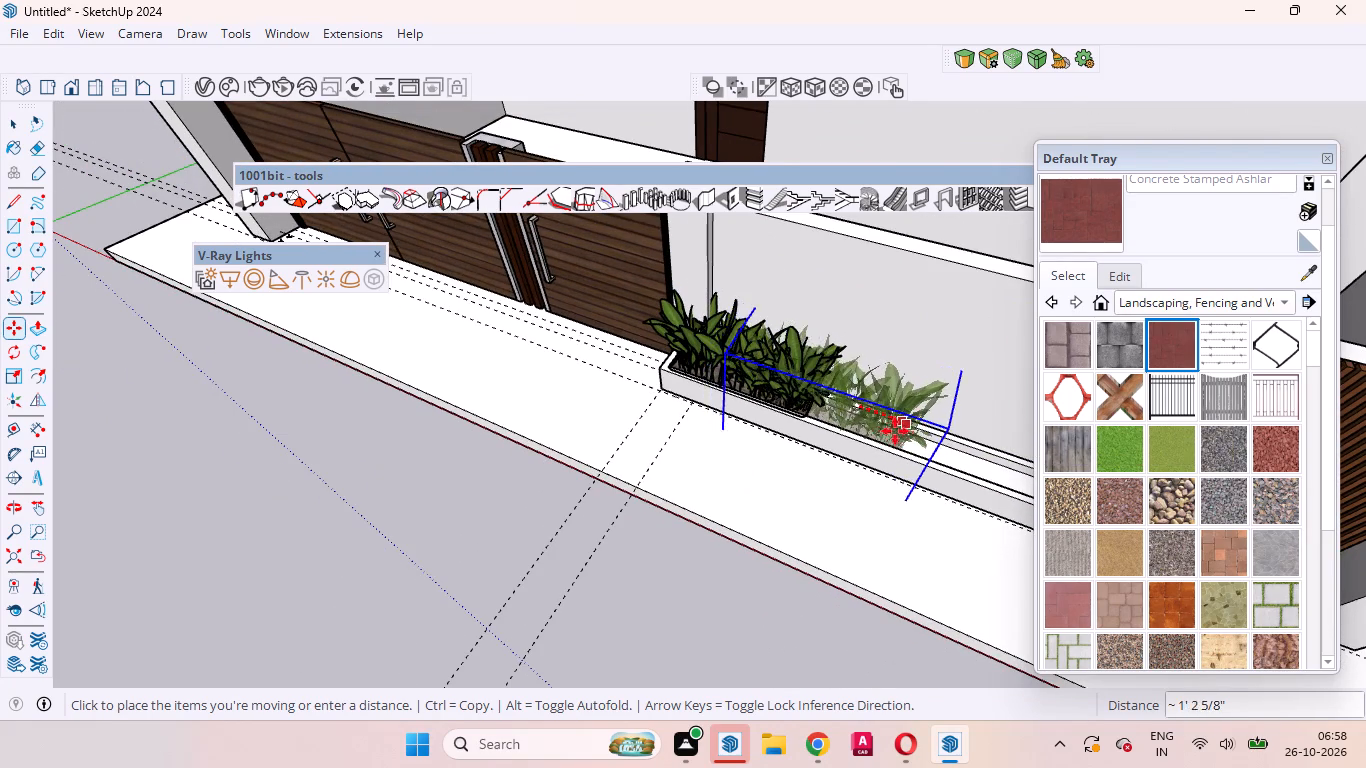
{"action": "scroll", "coordinate": [887, 432], "scroll_direction": "down", "scroll_amount": 9}
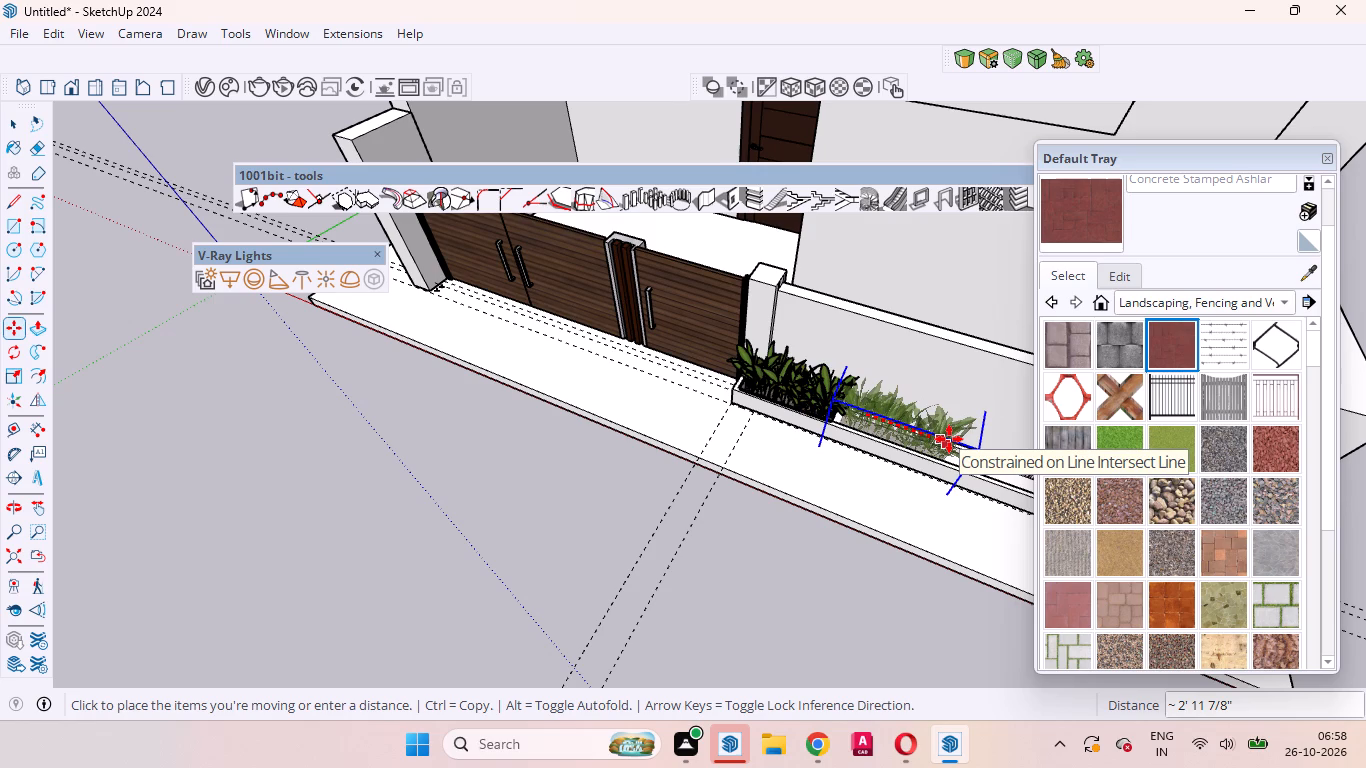
{"action": "left_click", "coordinate": [949, 439]}
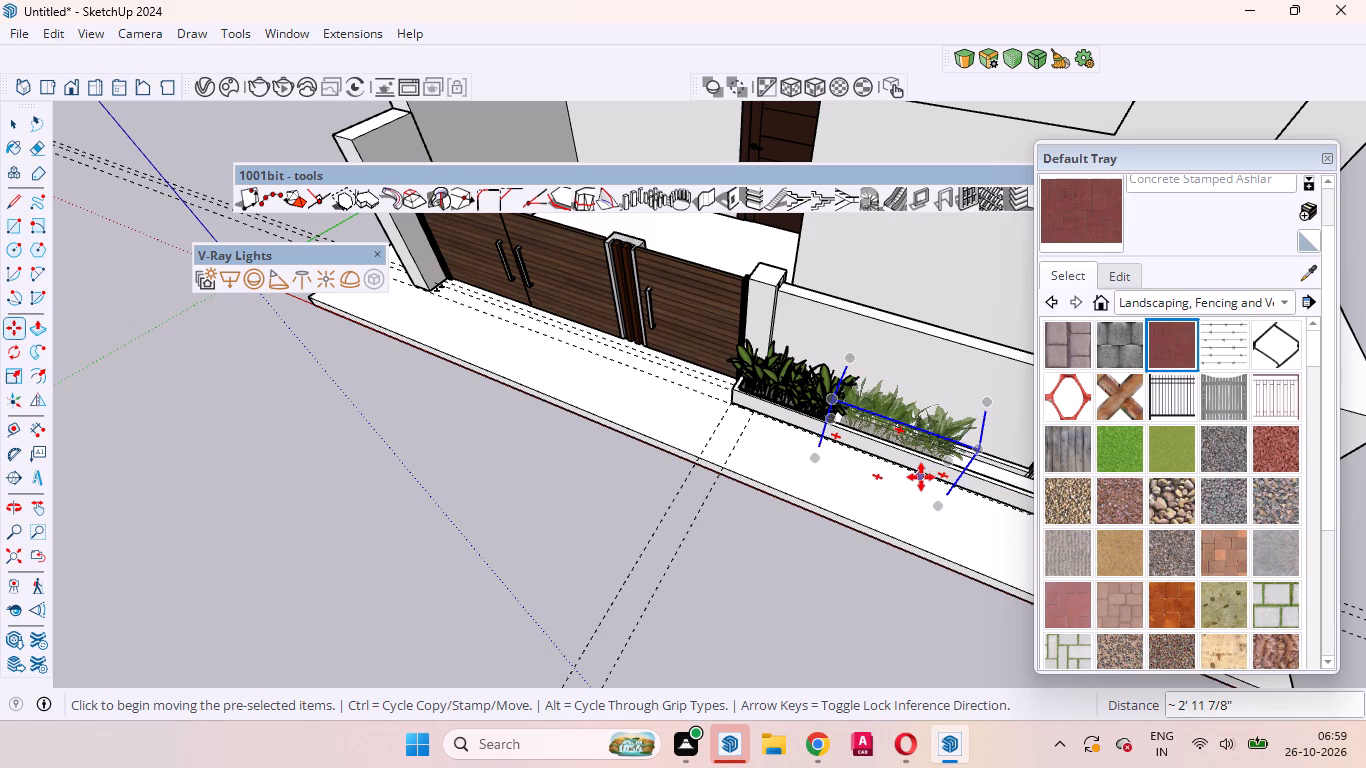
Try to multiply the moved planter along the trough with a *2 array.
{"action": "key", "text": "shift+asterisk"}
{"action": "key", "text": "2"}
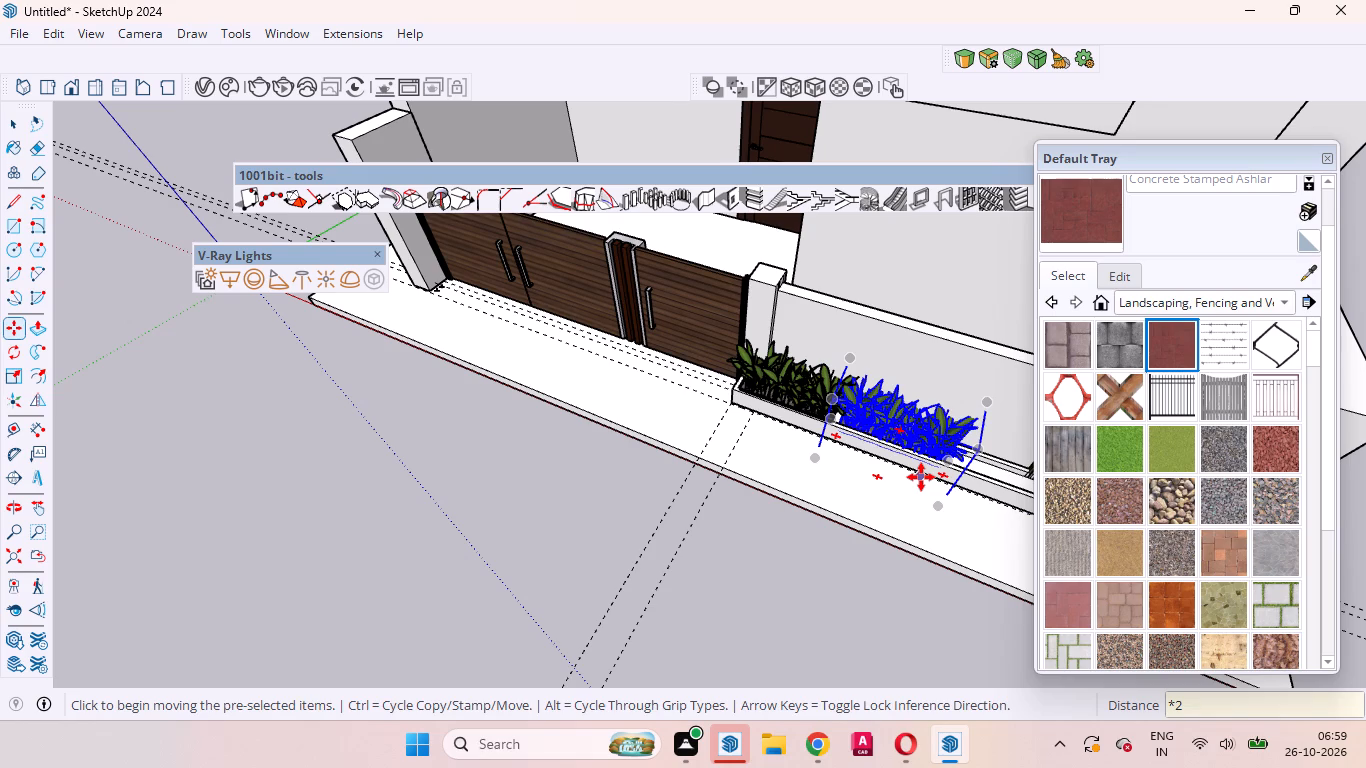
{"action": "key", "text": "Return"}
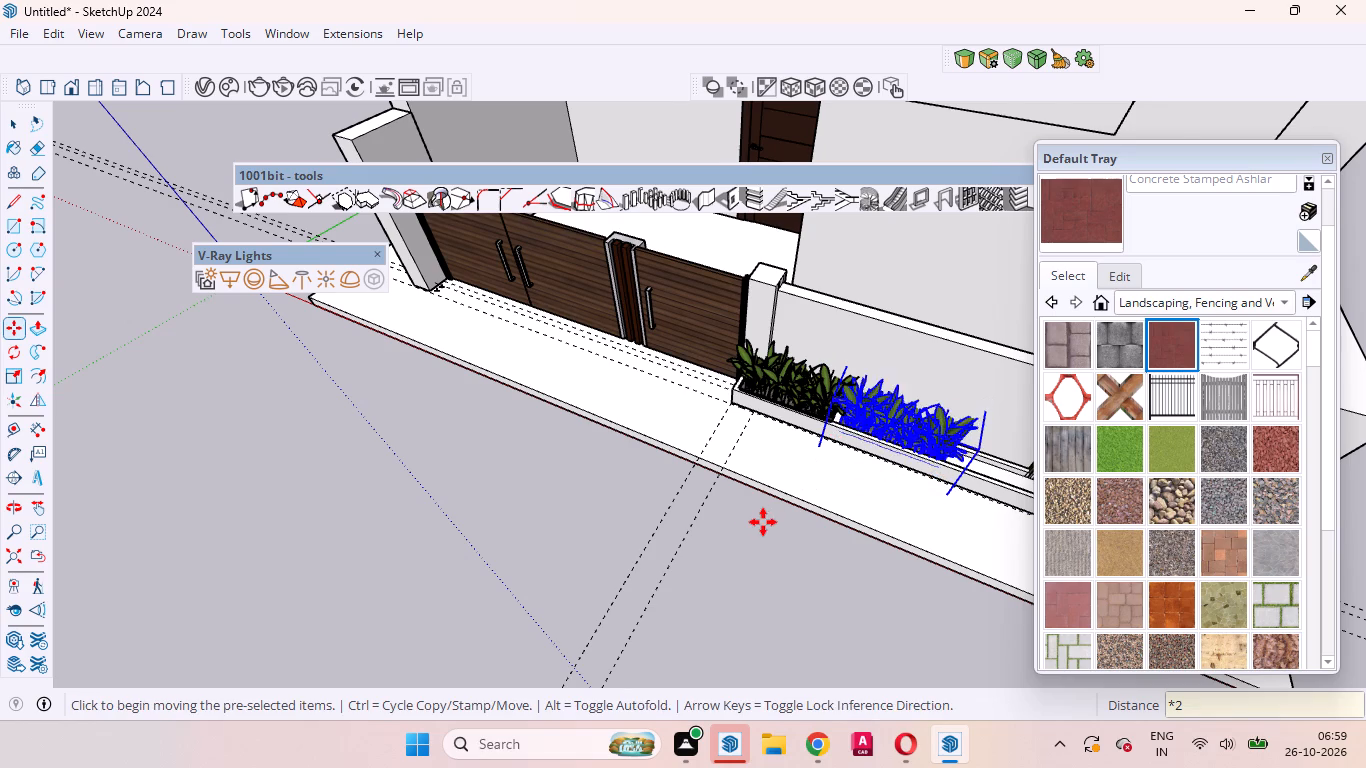
Copy the selected planter about 3' 9 7/16" along the trough, in line with the first two planters.
{"action": "scroll", "coordinate": [746, 525], "scroll_direction": "down", "scroll_amount": 5}
{"action": "scroll", "coordinate": [885, 477], "scroll_direction": "up", "scroll_amount": 15}
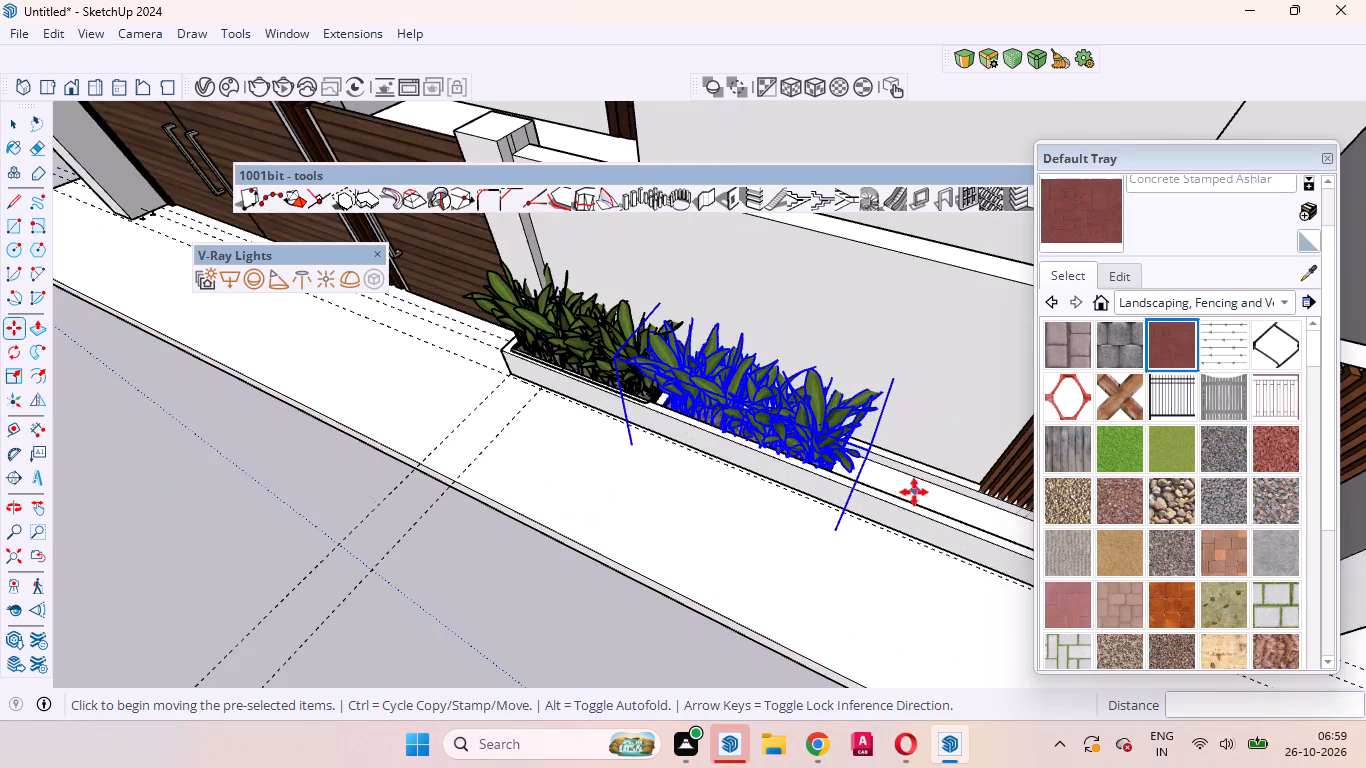
{"action": "scroll", "coordinate": [914, 492], "scroll_direction": "up", "scroll_amount": 16}
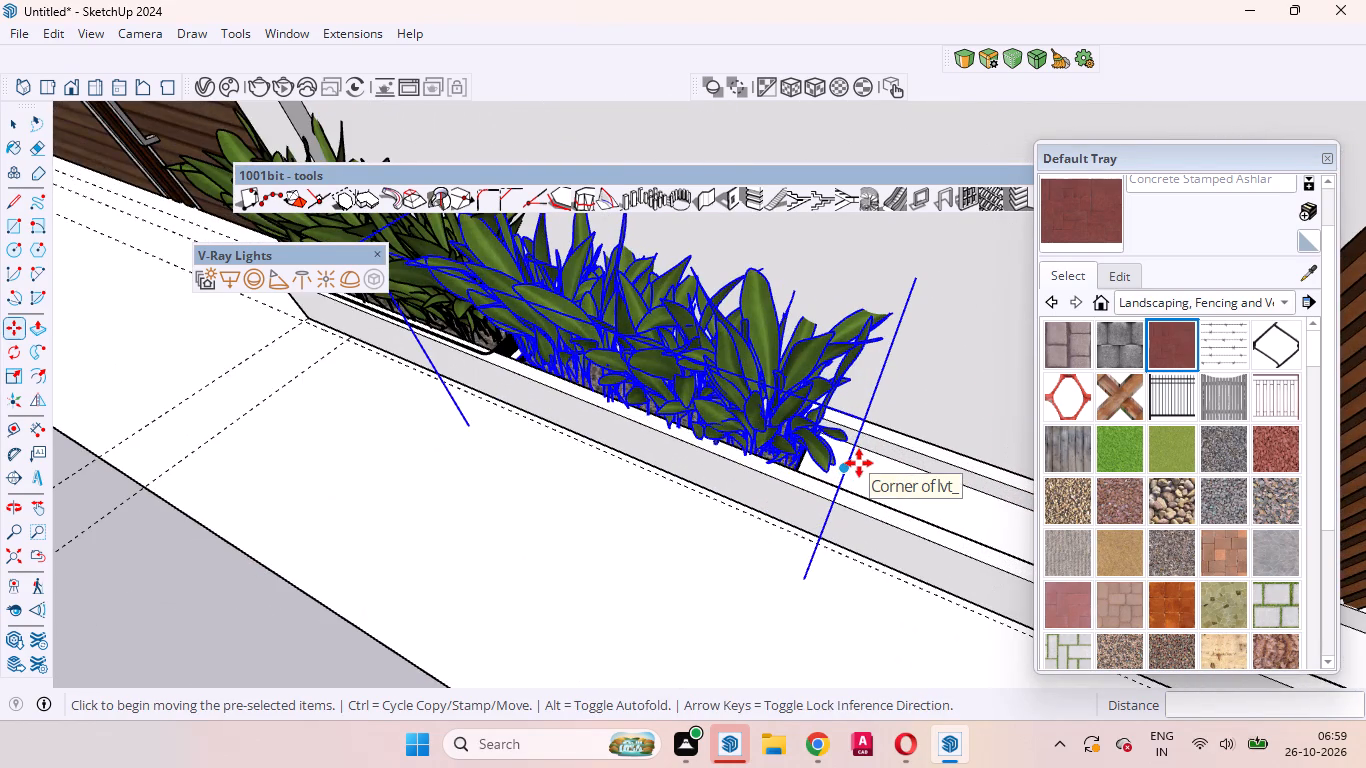
{"action": "key", "text": "m"}
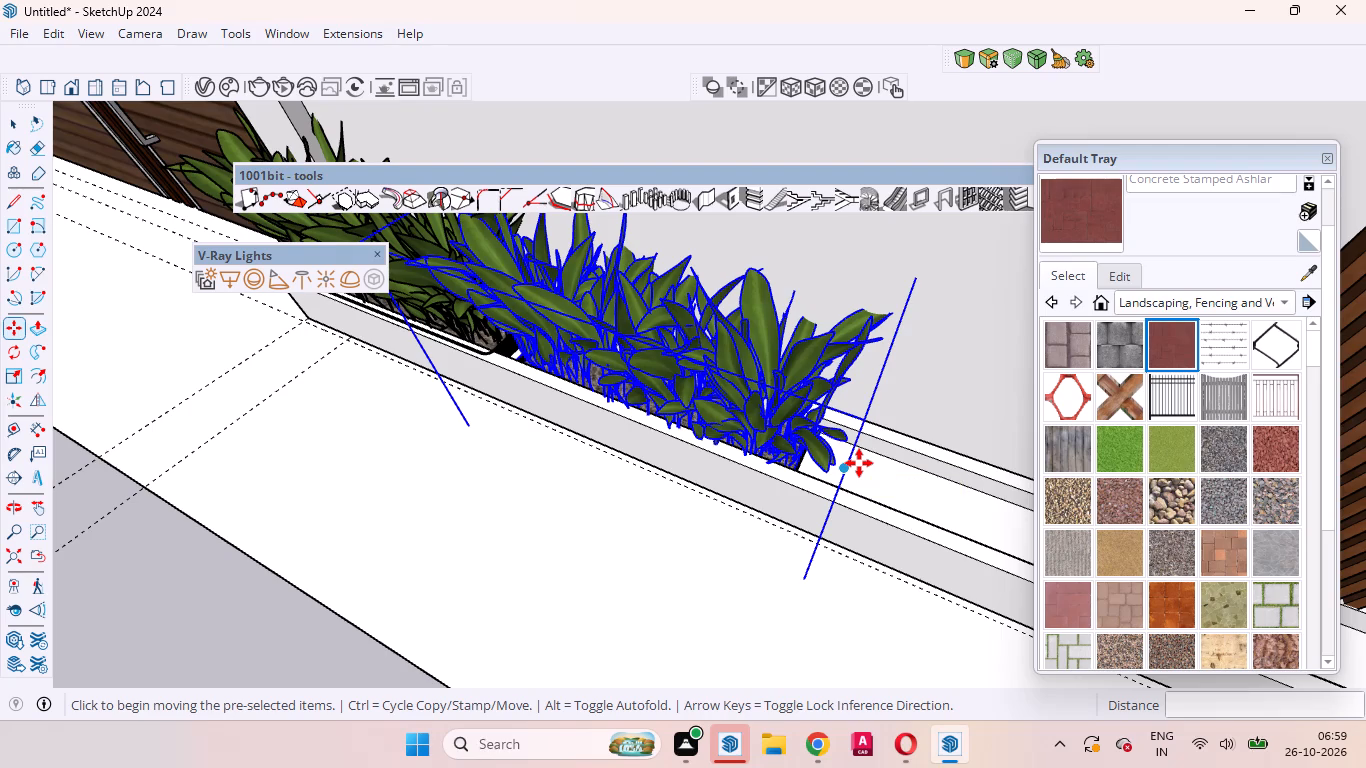
{"action": "left_click", "coordinate": [859, 463], "text": "ctrl"}
{"action": "scroll", "coordinate": [850, 470], "scroll_direction": "up", "scroll_amount": 8}
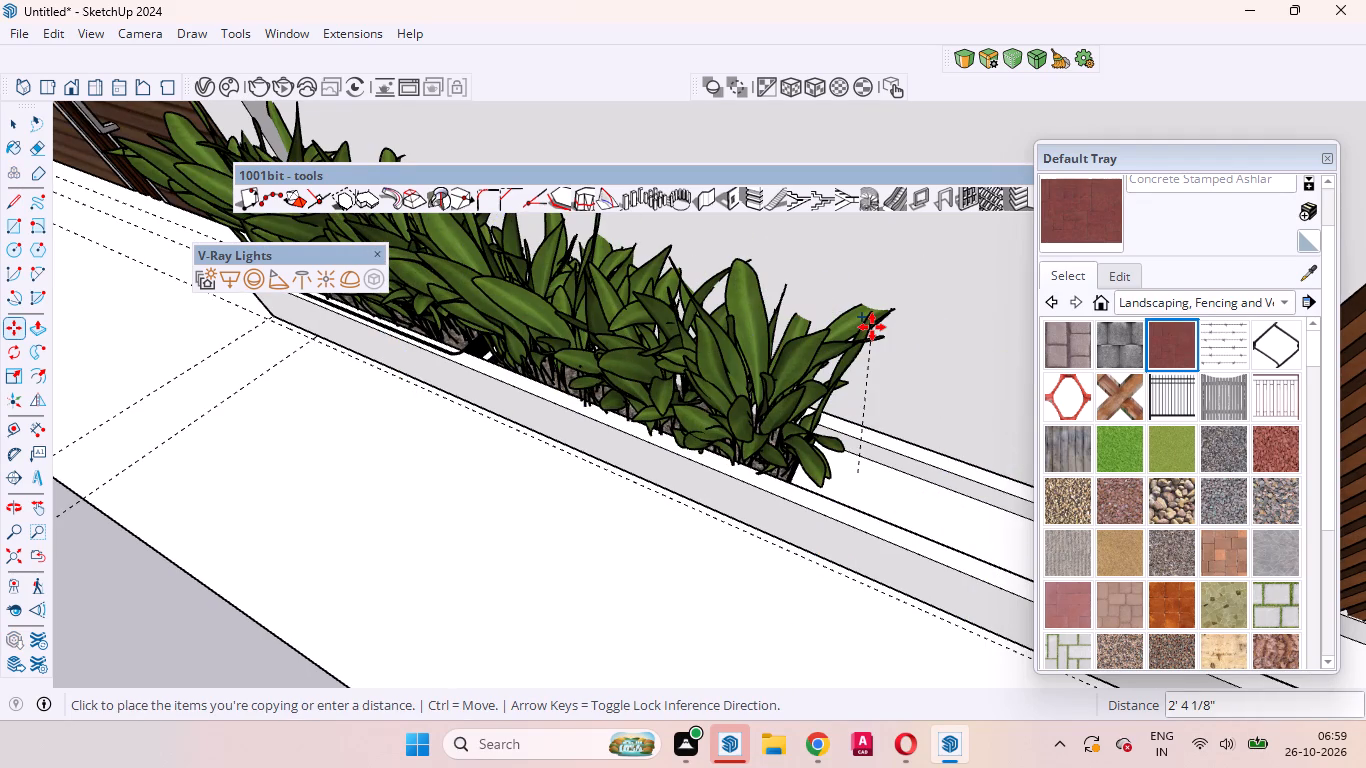
{"action": "scroll", "coordinate": [902, 471], "scroll_direction": "down", "scroll_amount": 1}
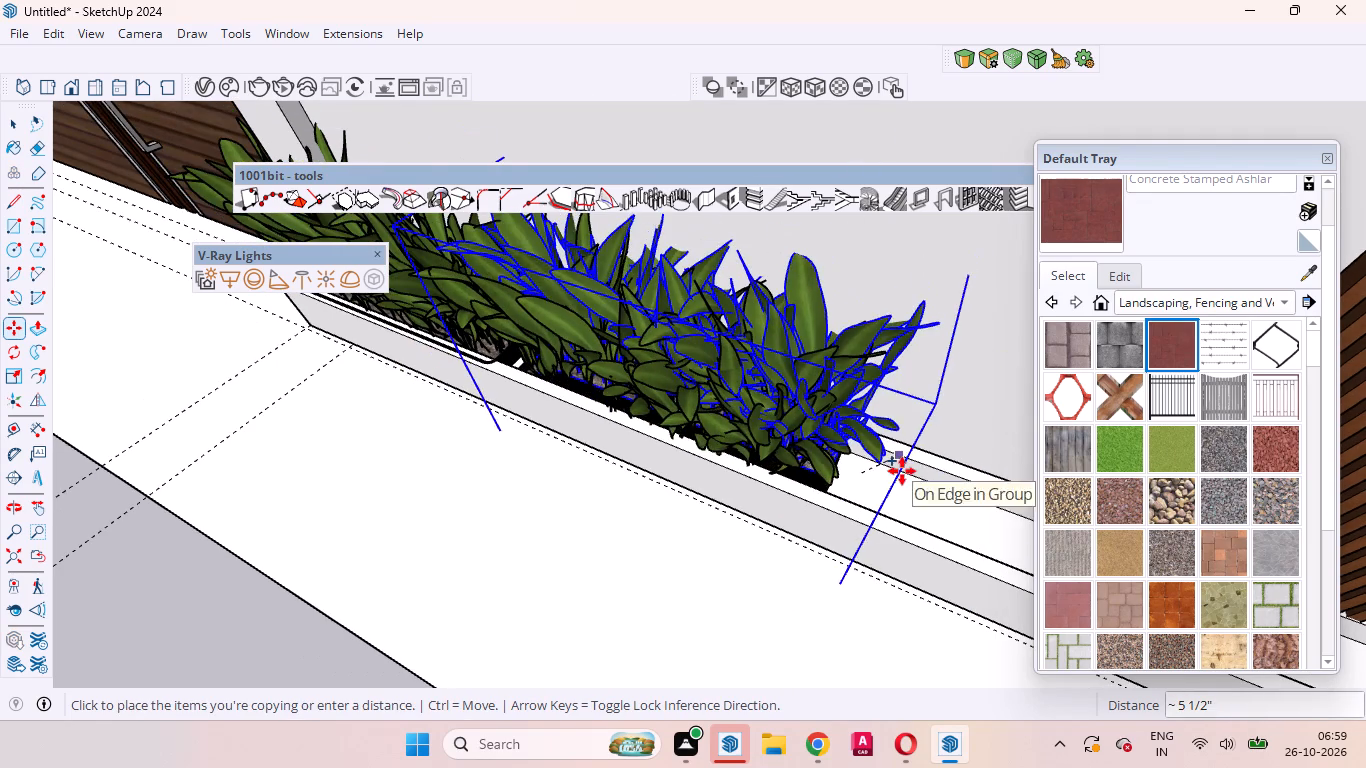
{"action": "scroll", "coordinate": [996, 471], "scroll_direction": "down", "scroll_amount": 20}
{"action": "scroll", "coordinate": [996, 471], "scroll_direction": "down", "scroll_amount": 8}
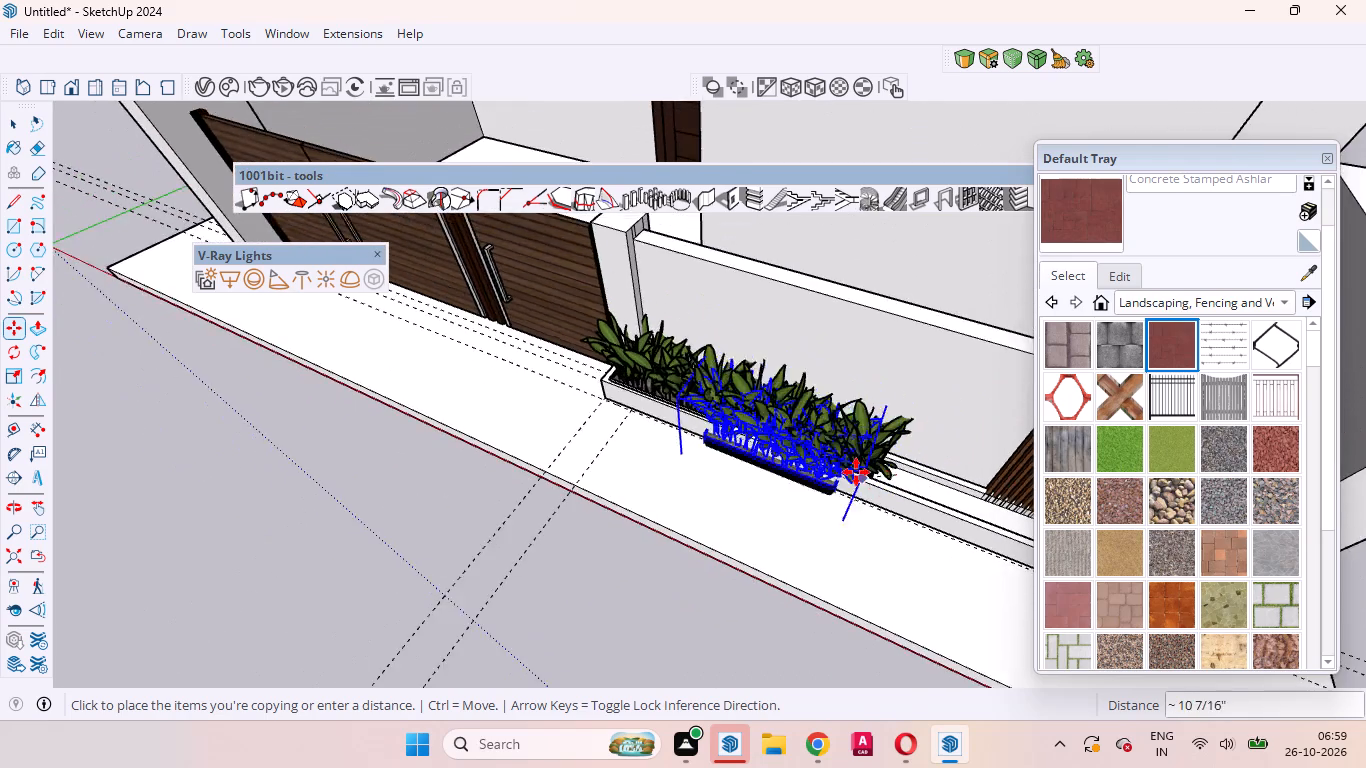
{"action": "scroll", "coordinate": [856, 472], "scroll_direction": "down", "scroll_amount": 7}
{"action": "scroll", "coordinate": [939, 498], "scroll_direction": "down", "scroll_amount": 11}
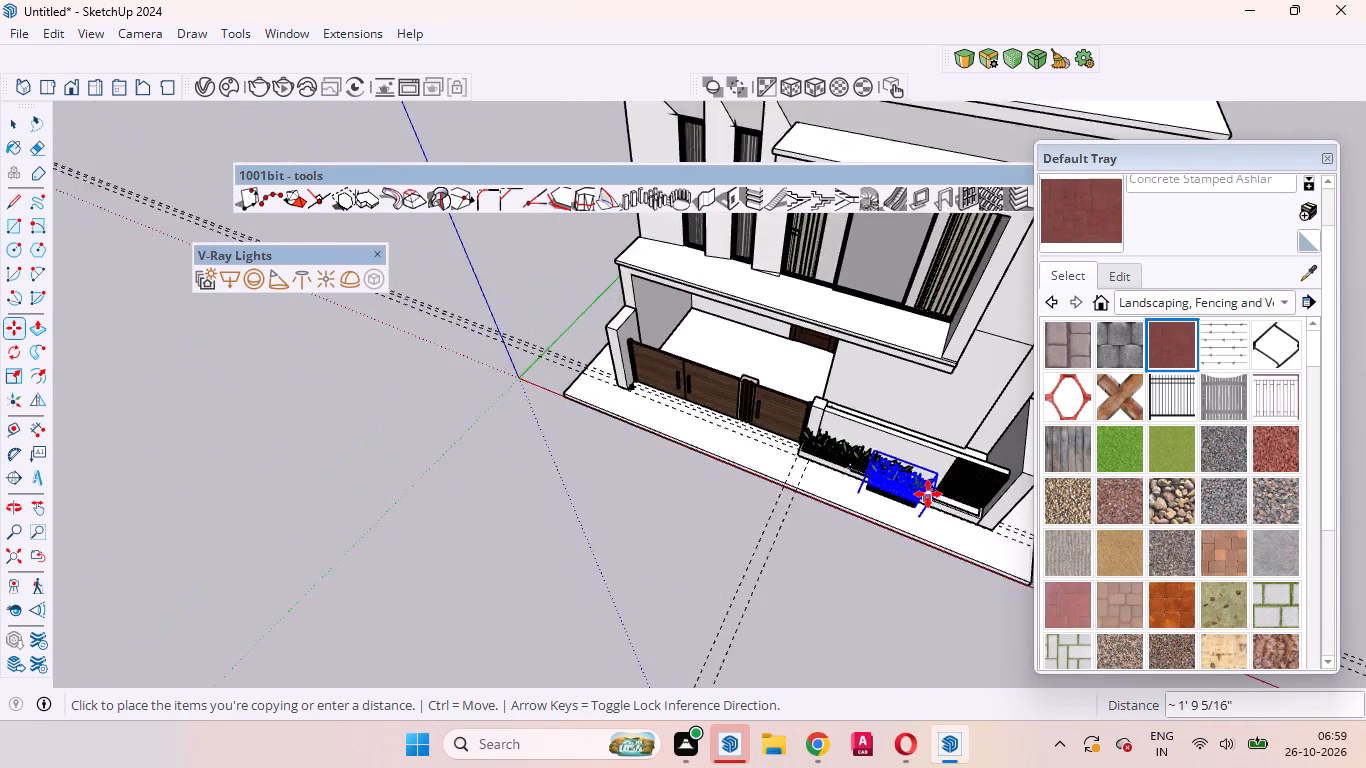
{"action": "scroll", "coordinate": [928, 494], "scroll_direction": "down", "scroll_amount": 5}
{"action": "scroll", "coordinate": [939, 498], "scroll_direction": "up", "scroll_amount": 20}
{"action": "scroll", "coordinate": [939, 498], "scroll_direction": "up", "scroll_amount": 6}
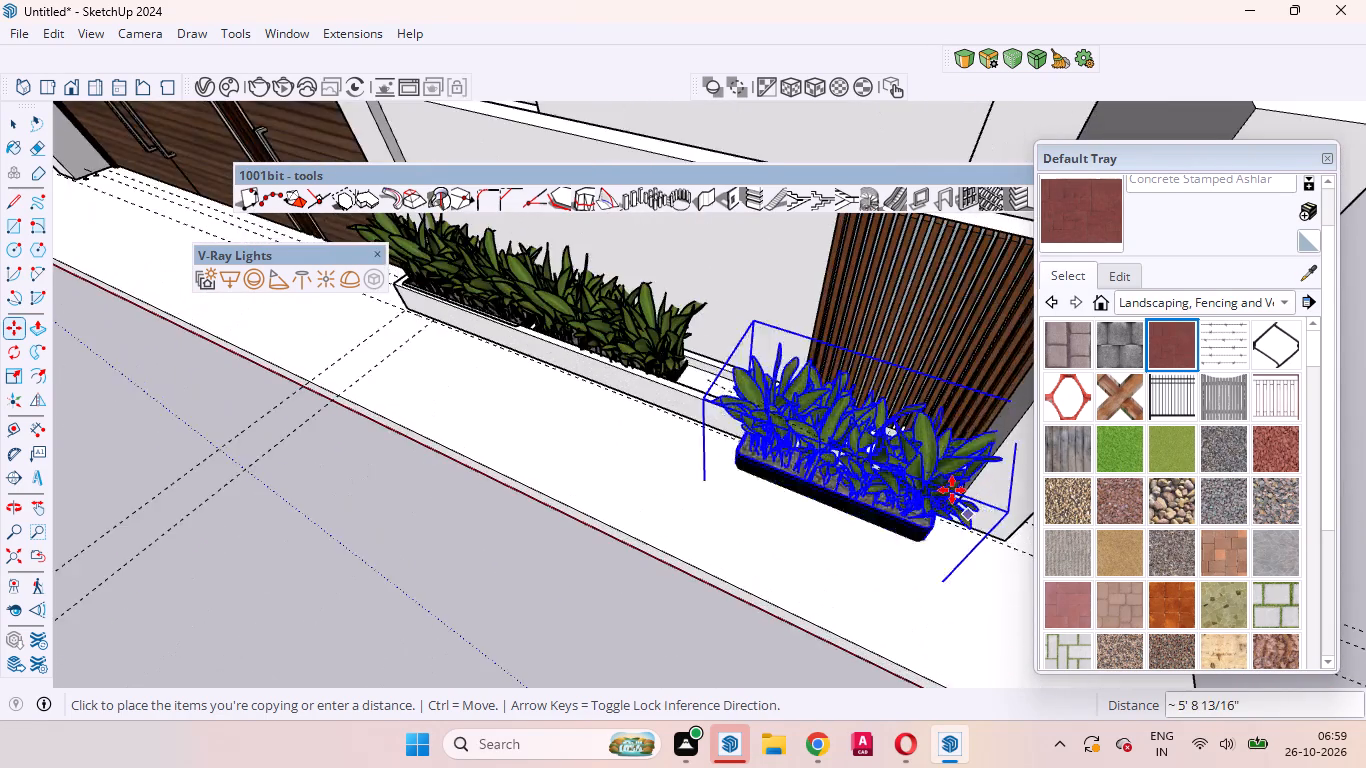
{"action": "scroll", "coordinate": [951, 488], "scroll_direction": "up", "scroll_amount": 4}
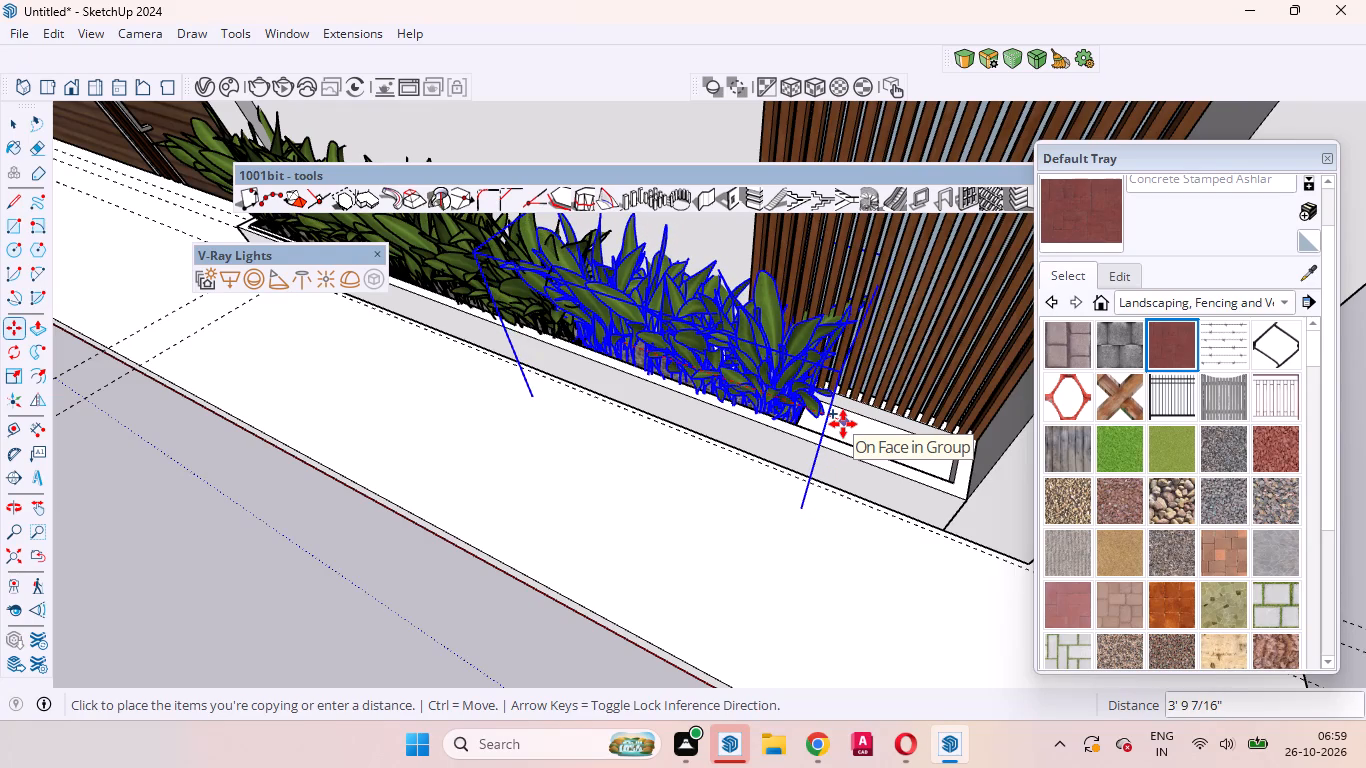
{"action": "left_click", "coordinate": [843, 424]}
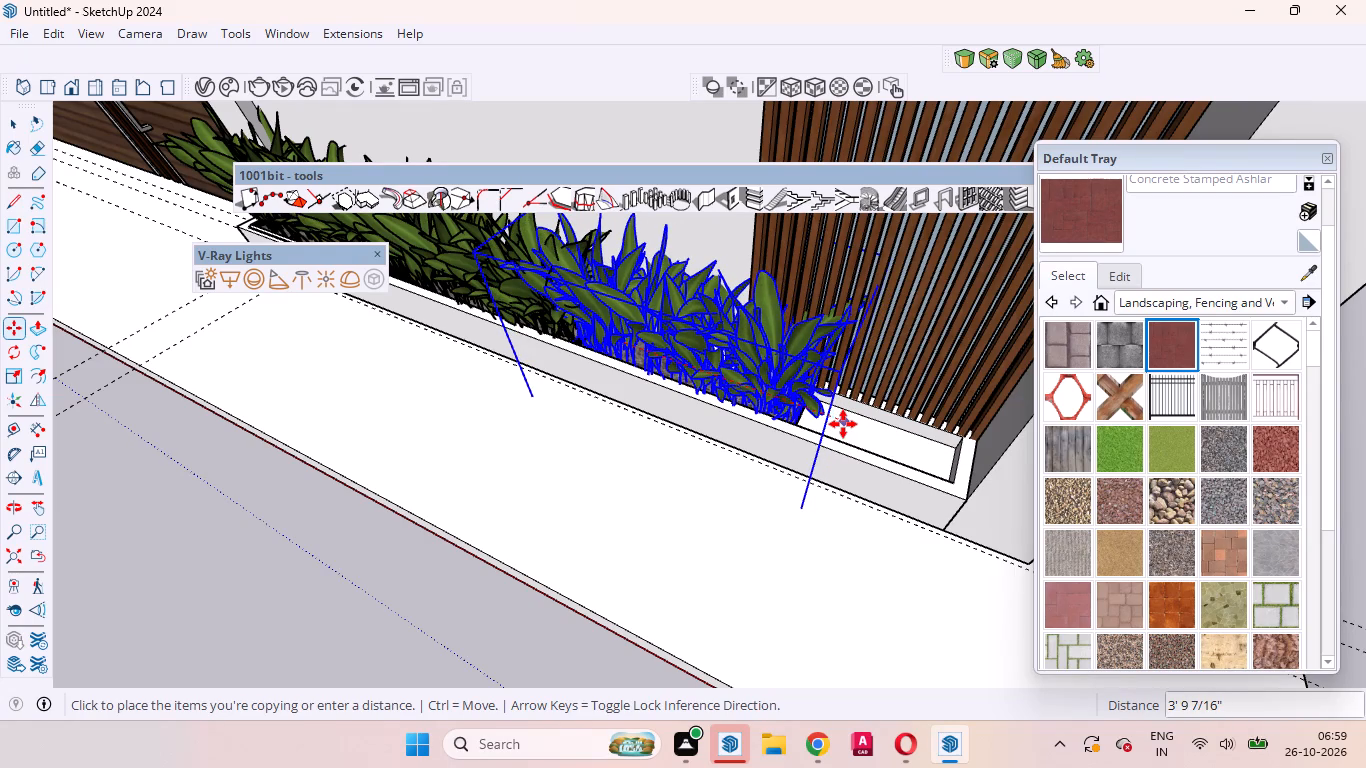
Copy the newest planter about 1' 10 3/8" farther along the trough, in front of the wooden slats.
{"action": "left_click", "coordinate": [843, 424]}
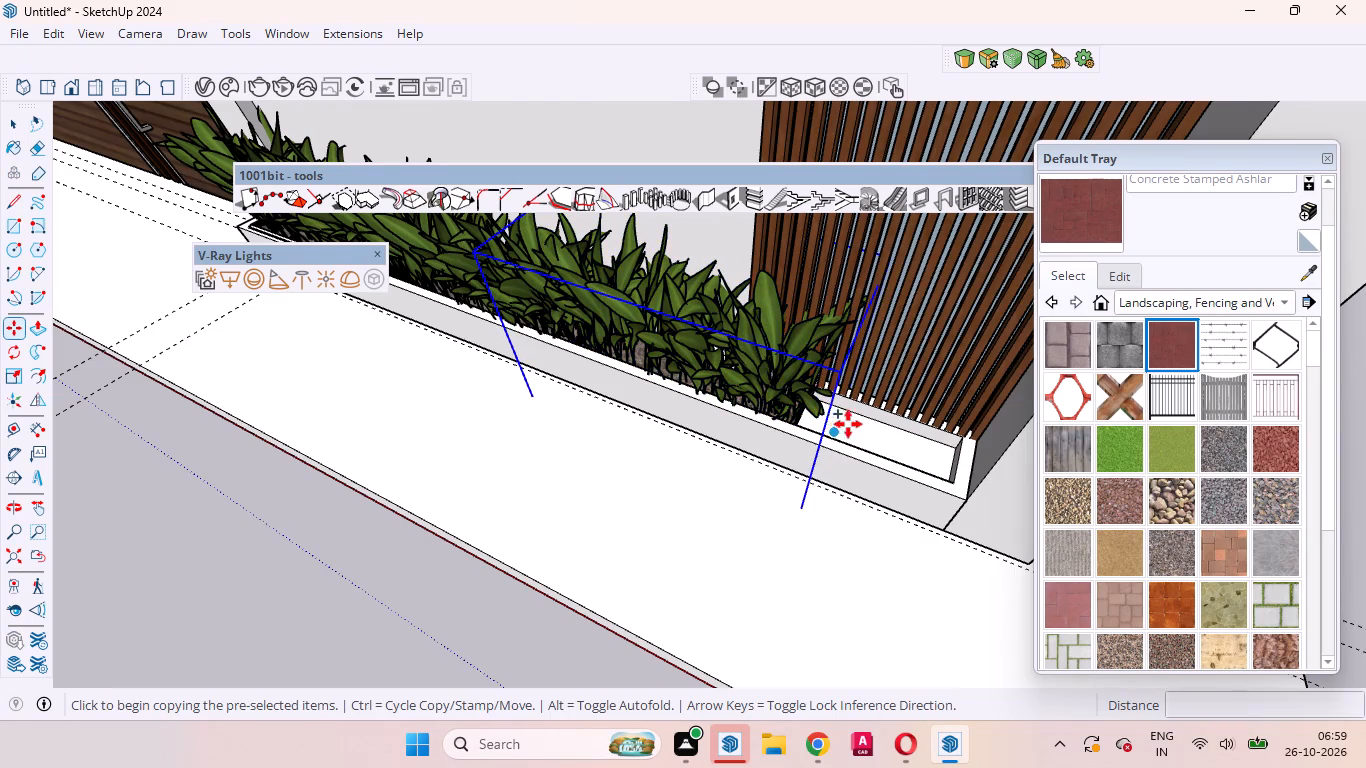
{"action": "scroll", "coordinate": [948, 431], "scroll_direction": "down", "scroll_amount": 9}
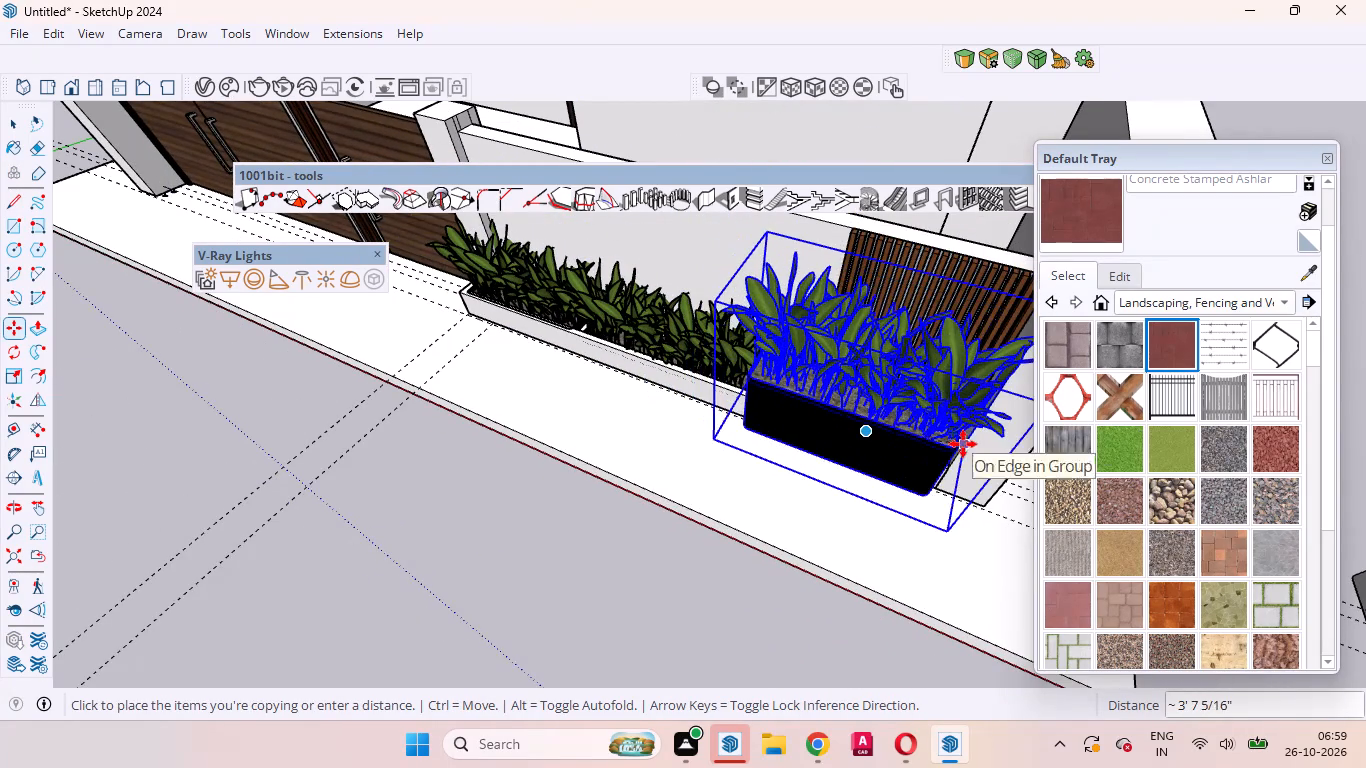
{"action": "scroll", "coordinate": [885, 404], "scroll_direction": "up", "scroll_amount": 10}
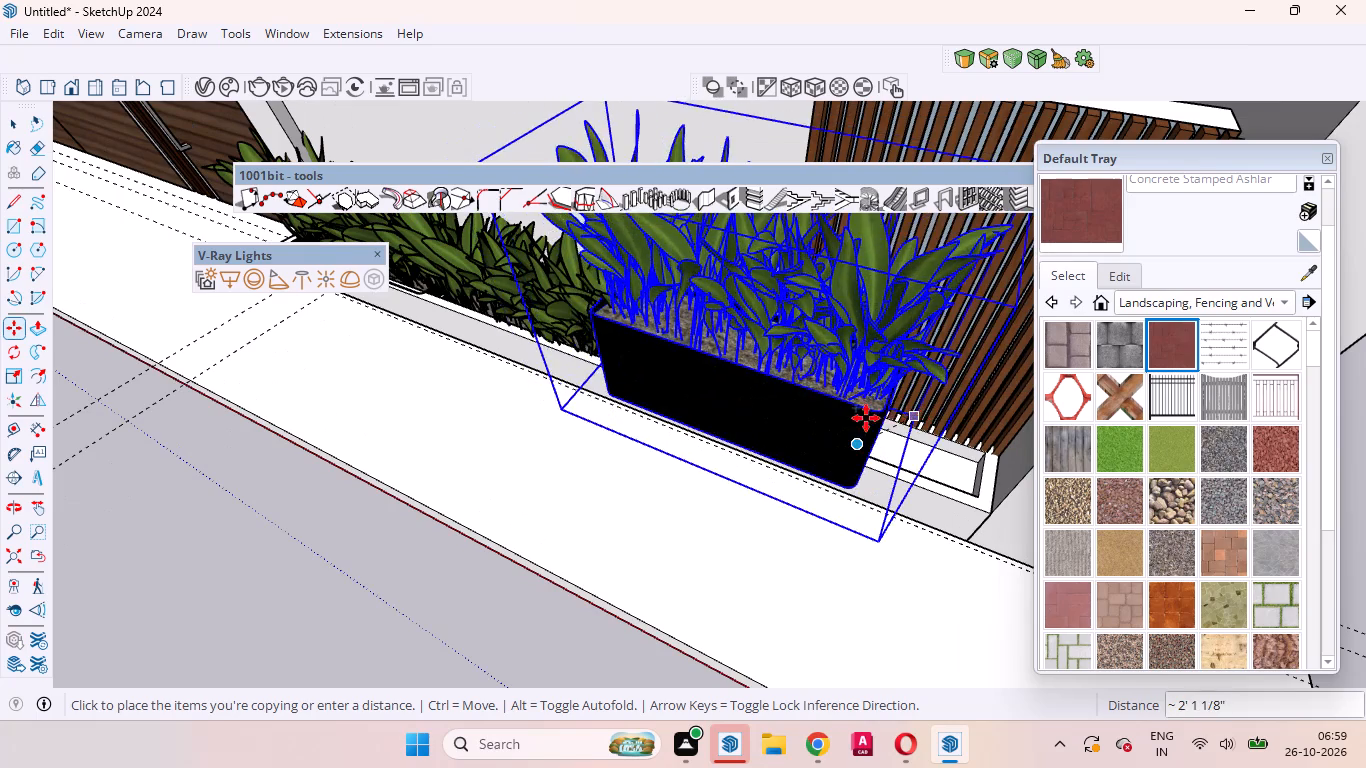
{"action": "scroll", "coordinate": [866, 418], "scroll_direction": "down", "scroll_amount": 11}
{"action": "middle_click_drag", "start_coordinate": [932, 428], "coordinate": [669, 440]}
{"action": "scroll", "coordinate": [678, 459], "scroll_direction": "up", "scroll_amount": 4}
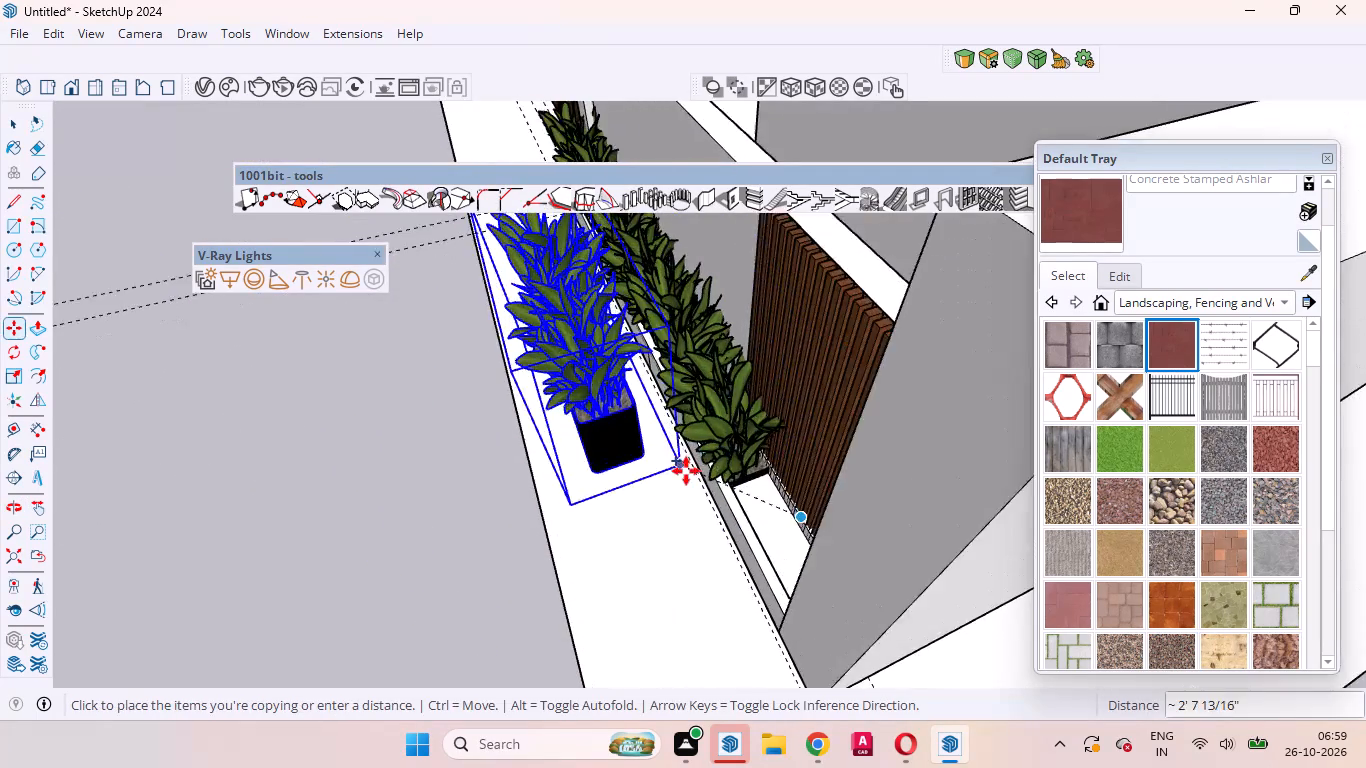
{"action": "scroll", "coordinate": [698, 471], "scroll_direction": "down", "scroll_amount": 5}
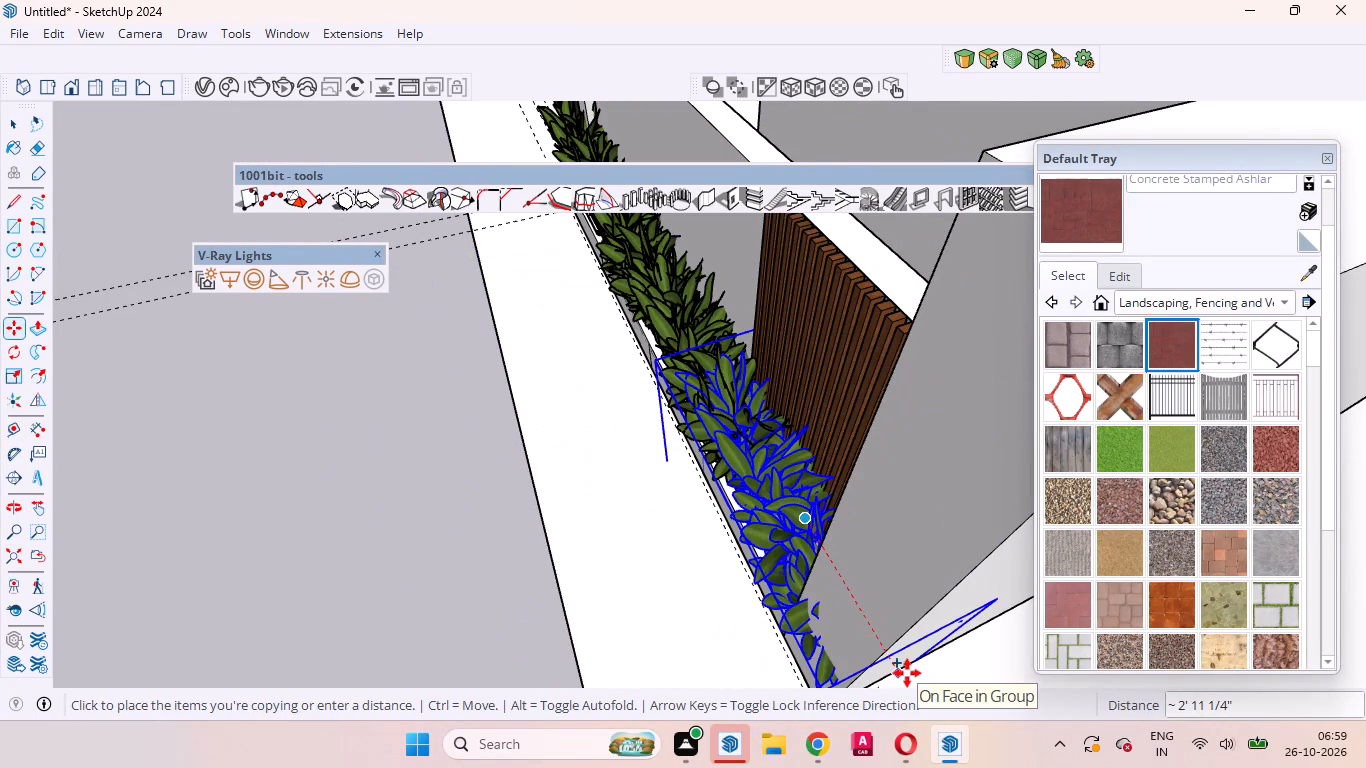
{"action": "left_click", "coordinate": [849, 606]}
Move the last planter copy about 4 11/16" along the red axis, up to the trough's far end.
{"action": "scroll", "coordinate": [823, 601], "scroll_direction": "up", "scroll_amount": 10}
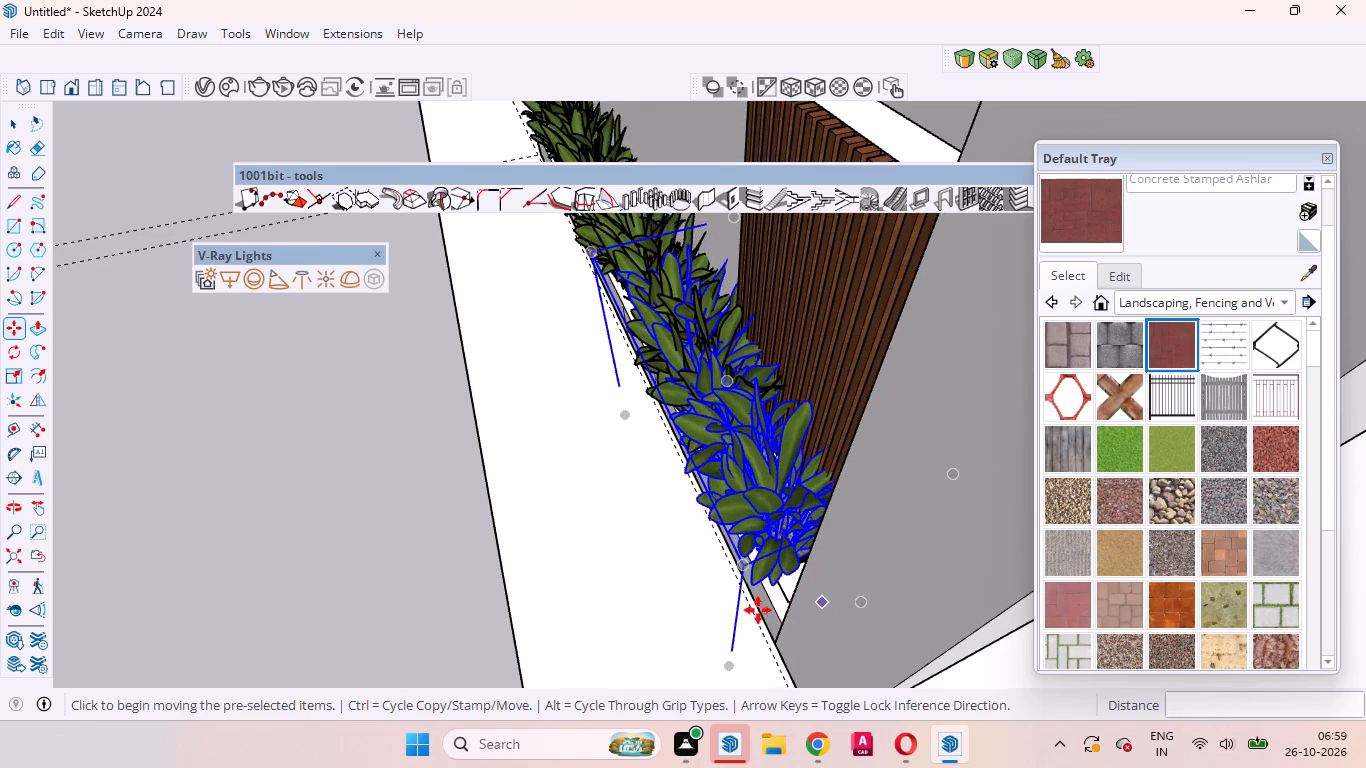
{"action": "scroll", "coordinate": [758, 610], "scroll_direction": "up", "scroll_amount": 3}
{"action": "middle_click_drag", "start_coordinate": [726, 611], "coordinate": [1061, 581]}
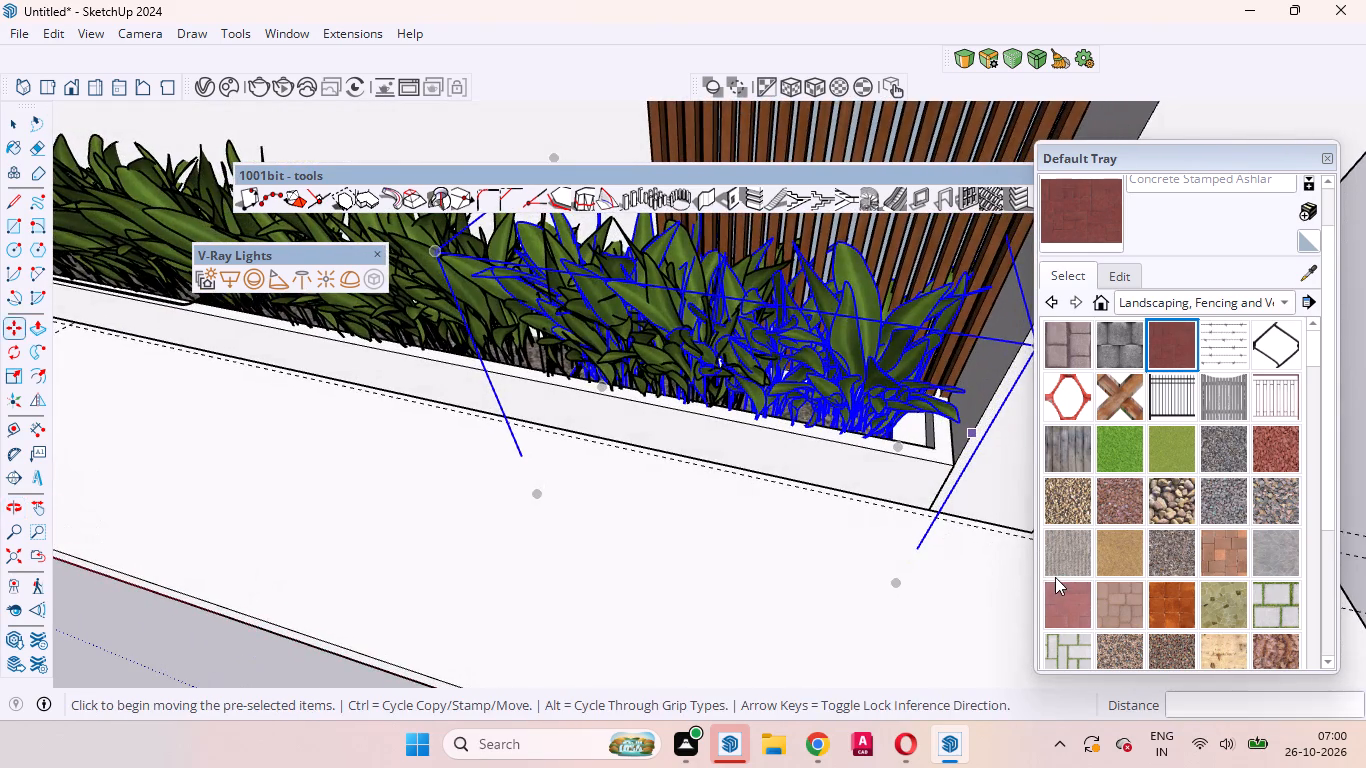
{"action": "scroll", "coordinate": [1032, 580], "scroll_direction": "down", "scroll_amount": 5}
{"action": "scroll", "coordinate": [944, 479], "scroll_direction": "up", "scroll_amount": 8}
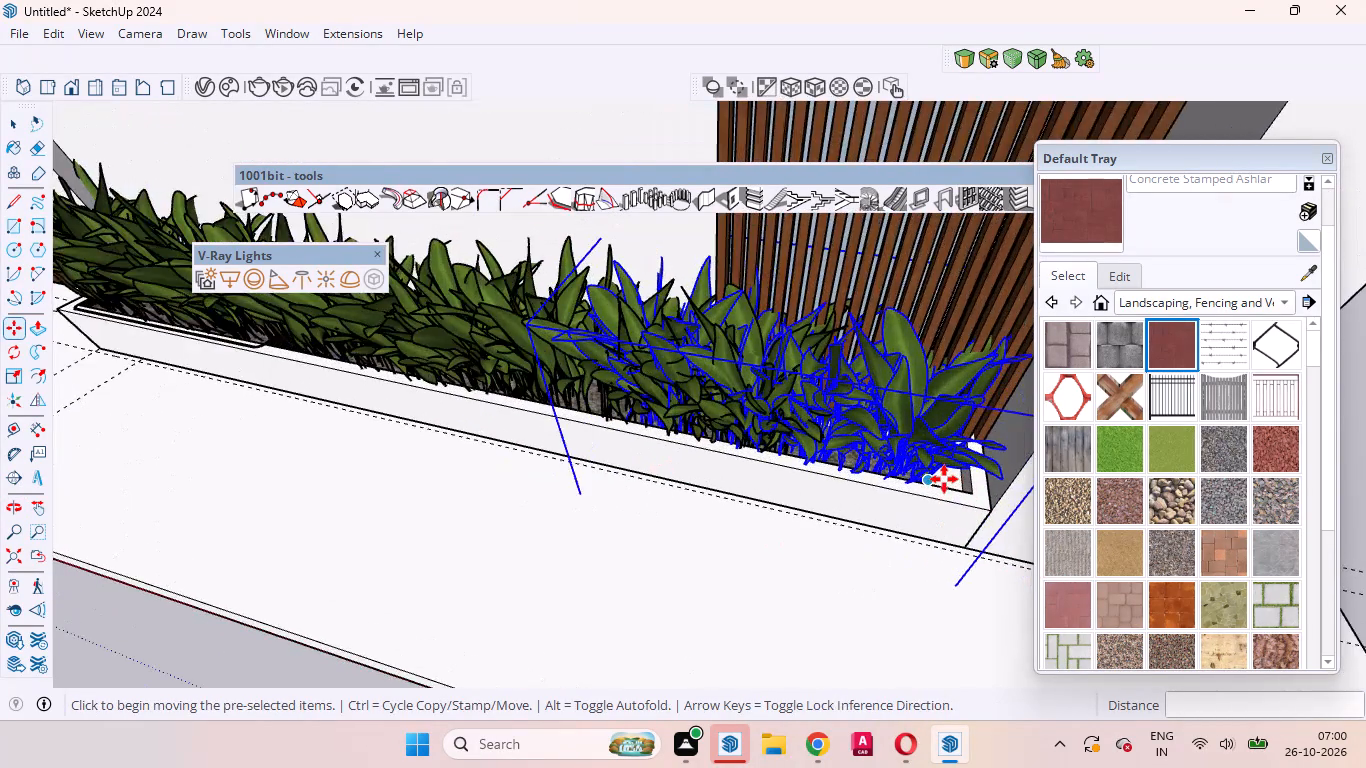
{"action": "left_click", "coordinate": [944, 479]}
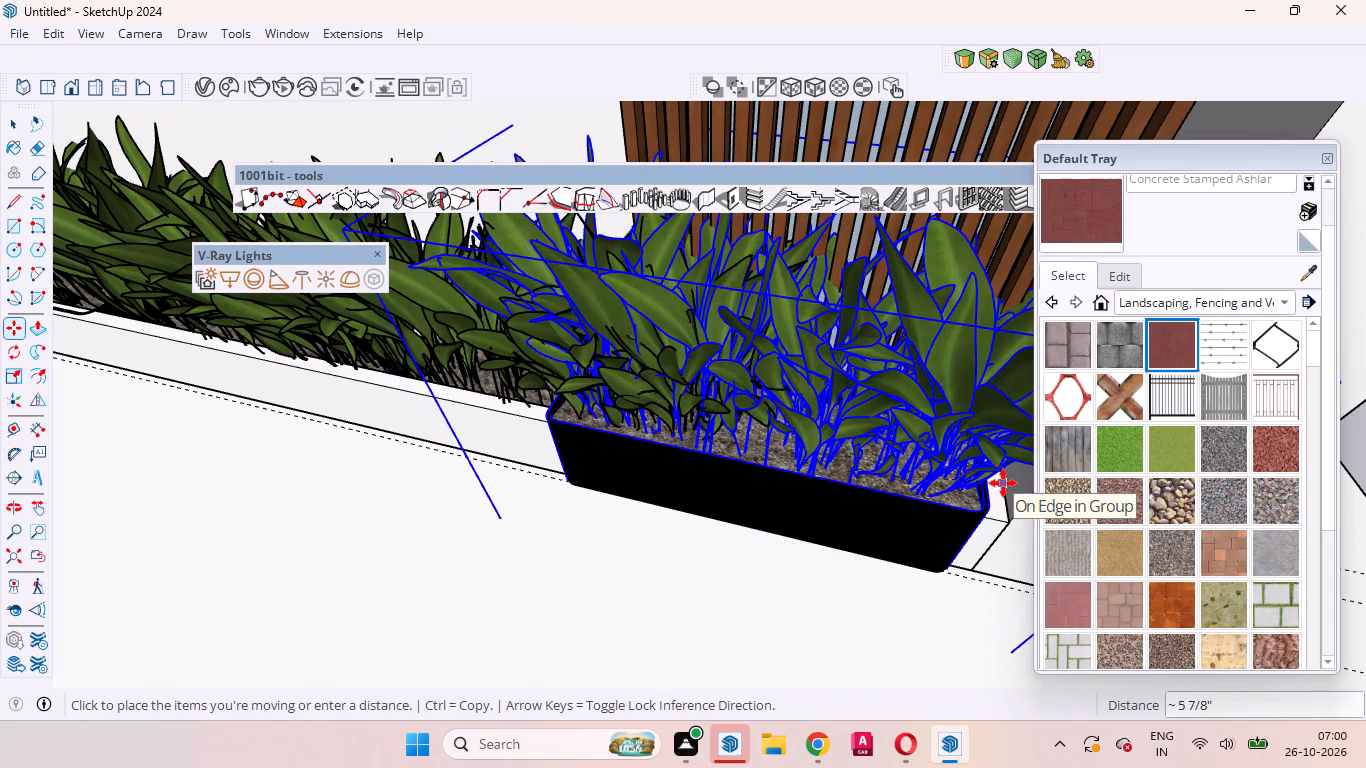
{"action": "key", "text": "Right"}
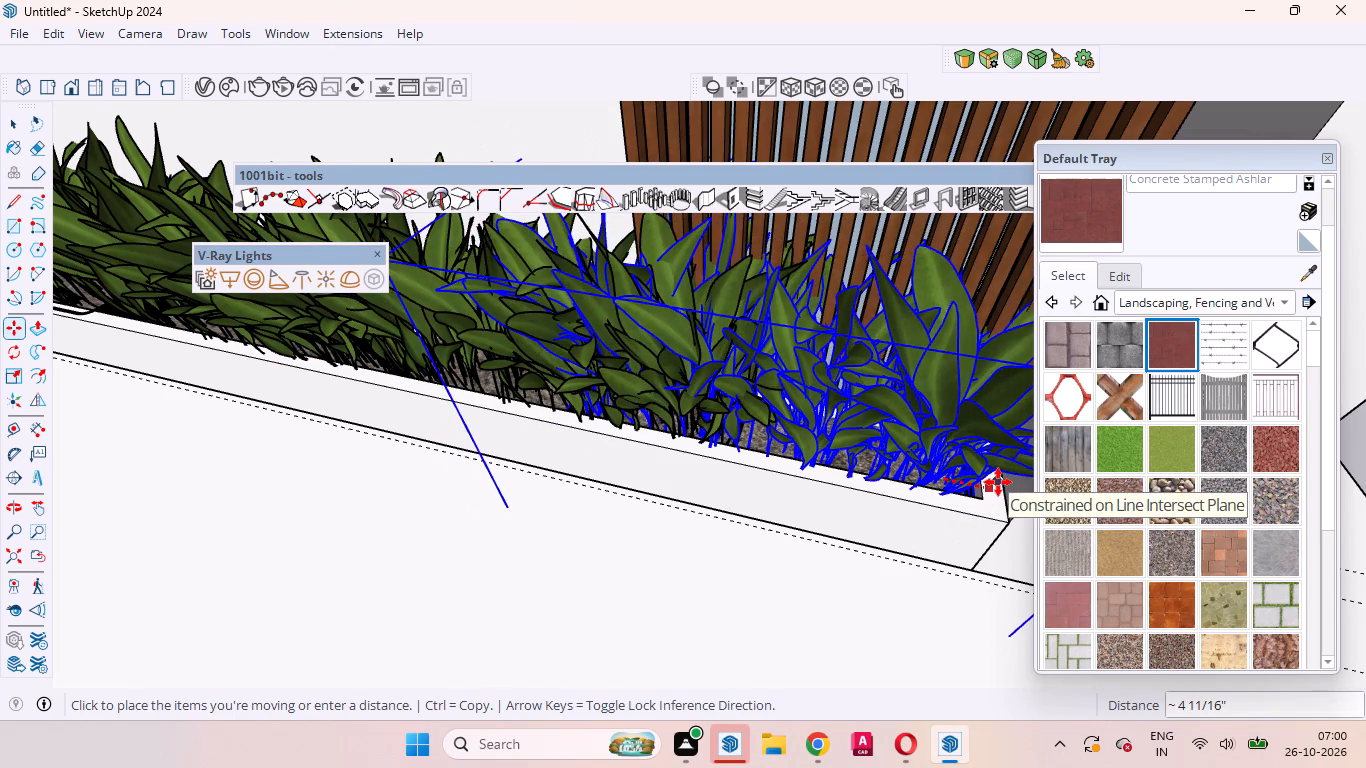
{"action": "left_click", "coordinate": [998, 482]}
{"action": "key", "text": "space"}
{"action": "scroll", "coordinate": [968, 485], "scroll_direction": "down", "scroll_amount": 17}
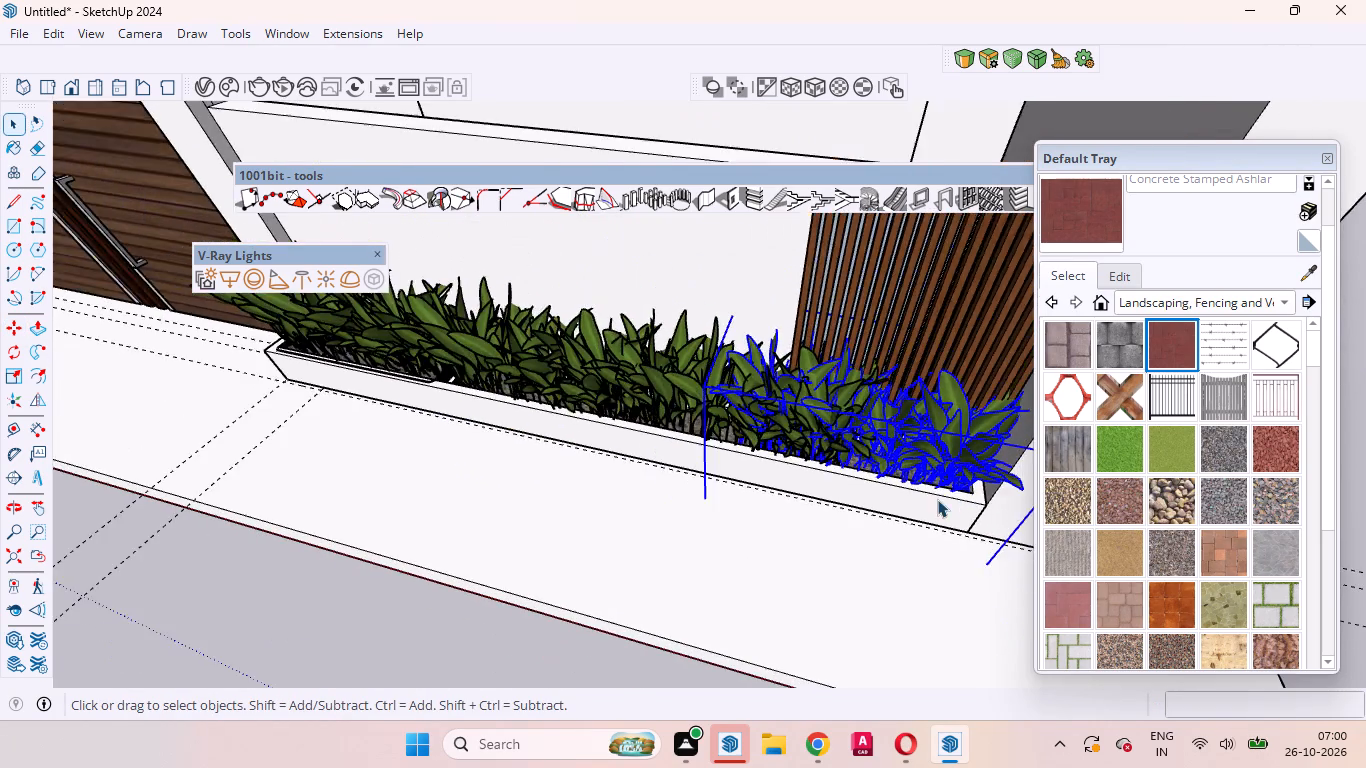
{"action": "scroll", "coordinate": [937, 499], "scroll_direction": "down", "scroll_amount": 20}
{"action": "scroll", "coordinate": [937, 499], "scroll_direction": "down", "scroll_amount": 1}
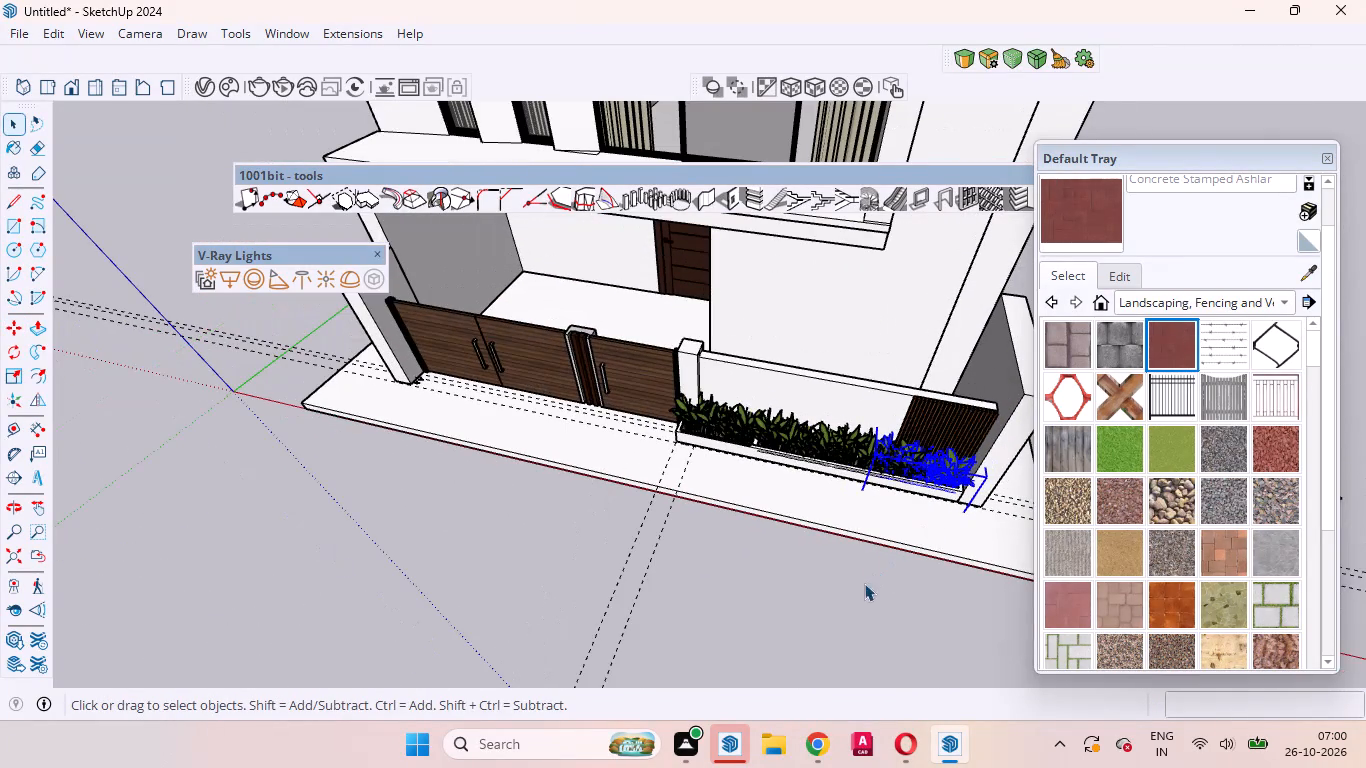
Deselect the planter and examine the planted trough and the house frontage from closer and farther viewpoints.
{"action": "left_click", "coordinate": [857, 614]}
{"action": "middle_click_drag", "start_coordinate": [860, 594], "coordinate": [928, 467]}
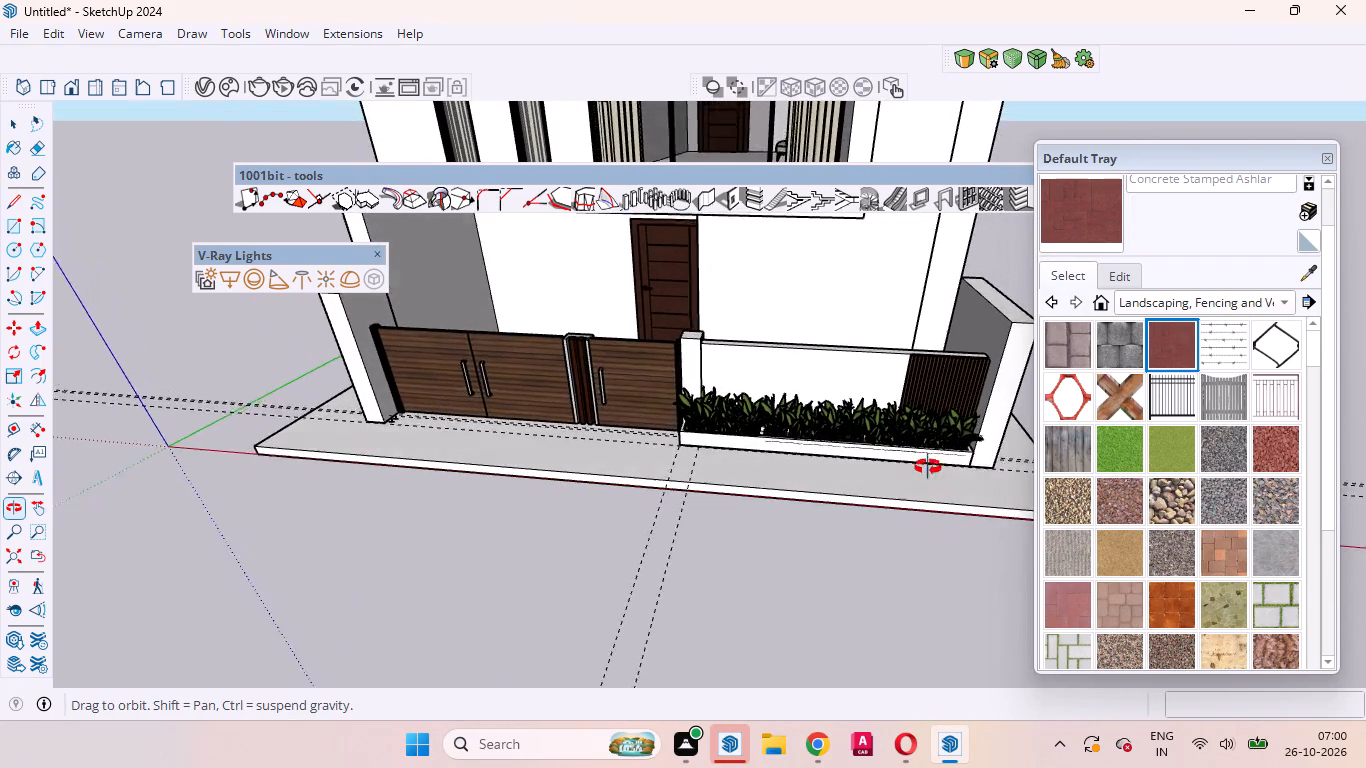
{"action": "middle_click_drag", "start_coordinate": [928, 467], "coordinate": [929, 379]}
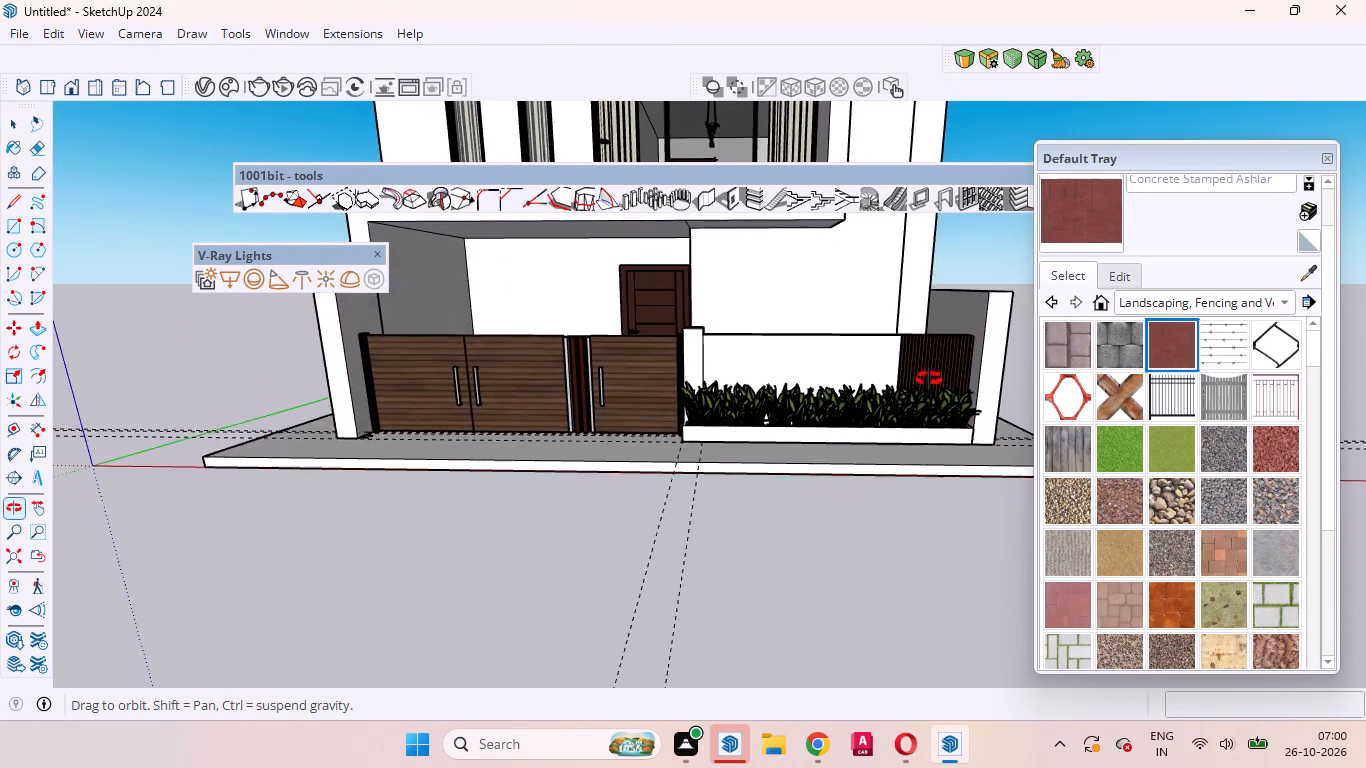
{"action": "middle_click_drag", "start_coordinate": [929, 379], "coordinate": [906, 378]}
{"action": "scroll", "coordinate": [899, 374], "scroll_direction": "up", "scroll_amount": 1}
{"action": "scroll", "coordinate": [790, 408], "scroll_direction": "up", "scroll_amount": 5}
{"action": "scroll", "coordinate": [796, 432], "scroll_direction": "down", "scroll_amount": 6}
{"action": "scroll", "coordinate": [902, 538], "scroll_direction": "down", "scroll_amount": 7}
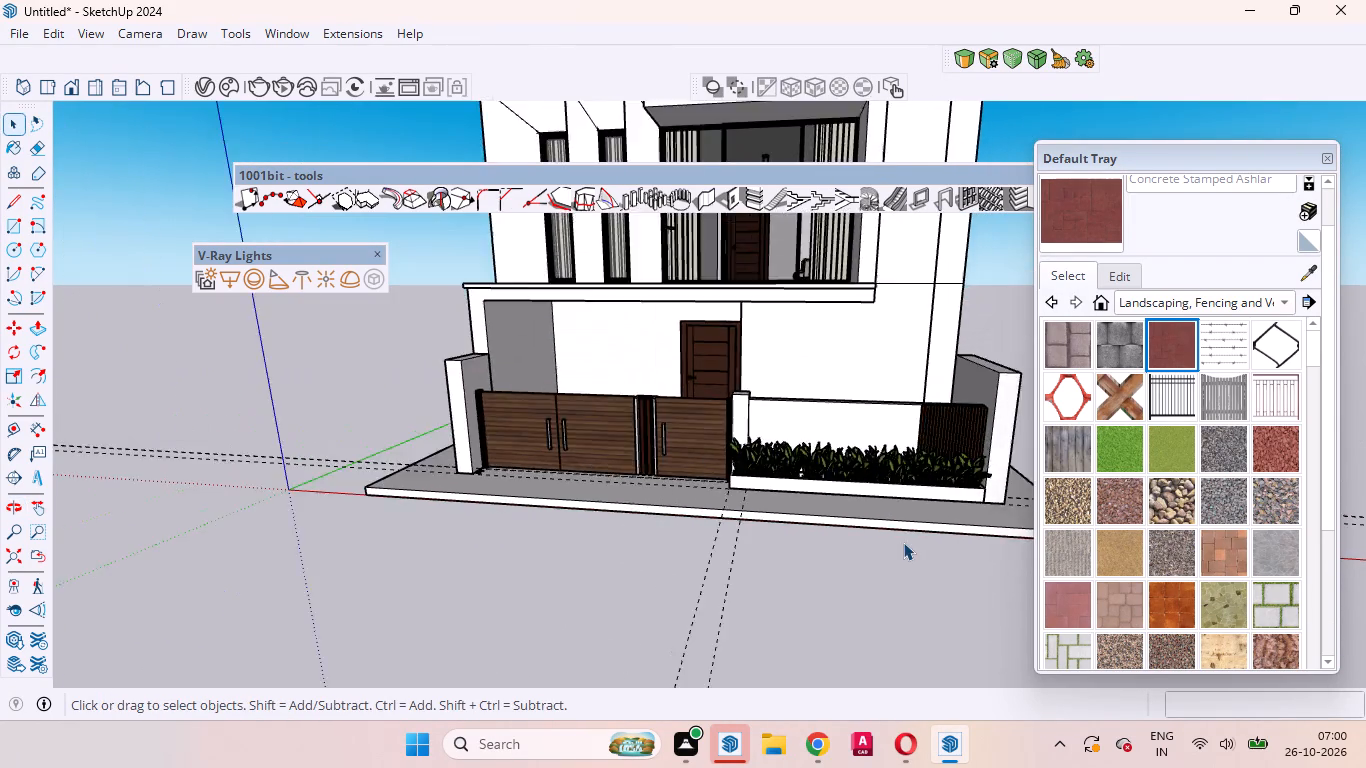
{"action": "scroll", "coordinate": [903, 542], "scroll_direction": "down", "scroll_amount": 12}
{"action": "scroll", "coordinate": [903, 518], "scroll_direction": "up", "scroll_amount": 13}
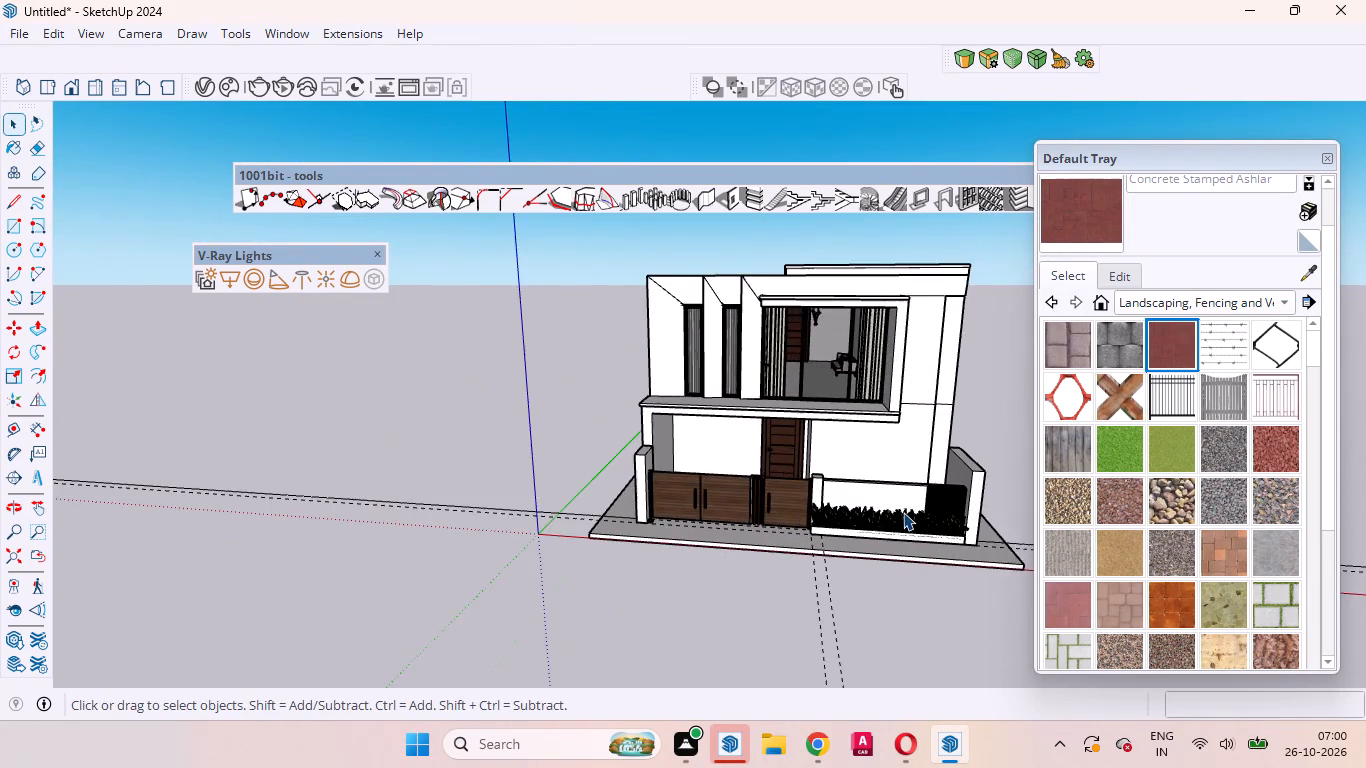
{"action": "scroll", "coordinate": [903, 512], "scroll_direction": "up", "scroll_amount": 2}
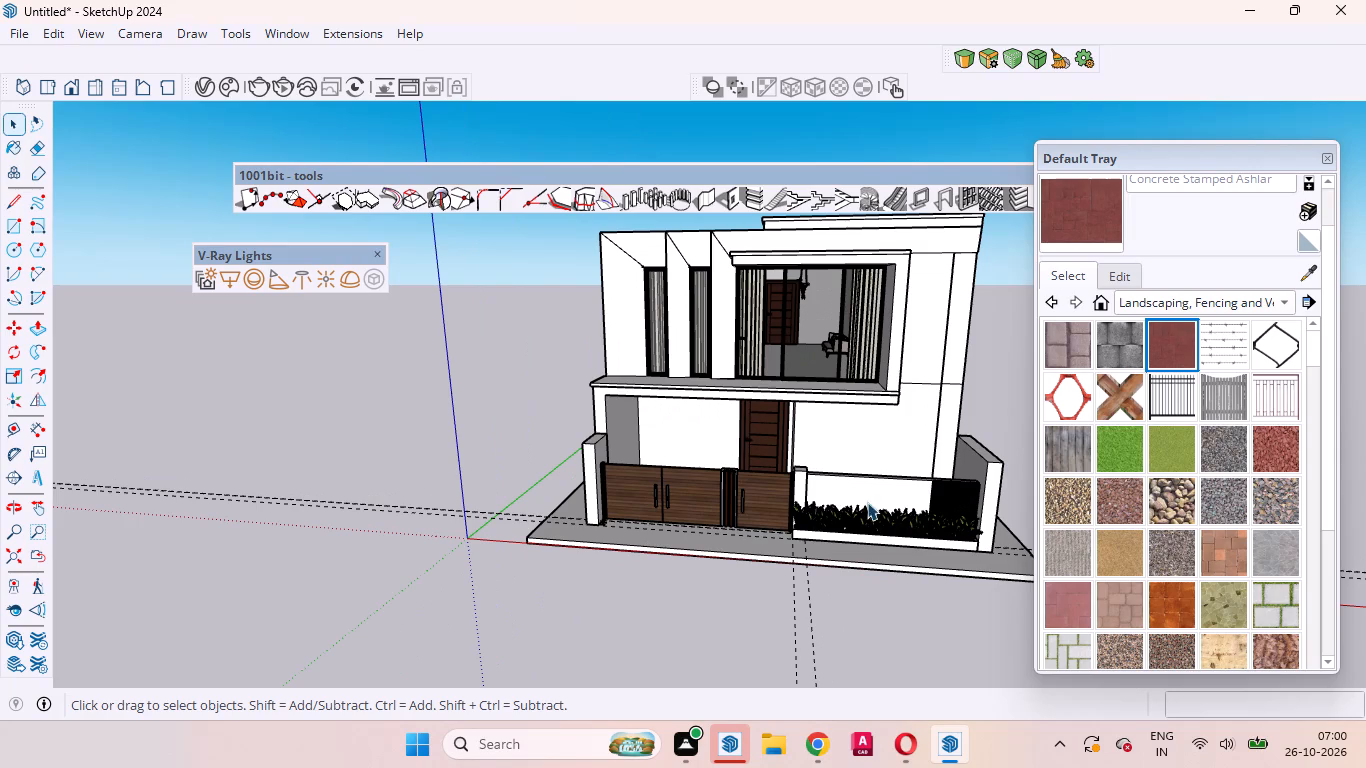
Import the 19 MB PLANTS model from the 3D Warehouse plants results and place it beside the house, beyond the loose planter.
{"action": "left_click", "coordinate": [284, 27]}
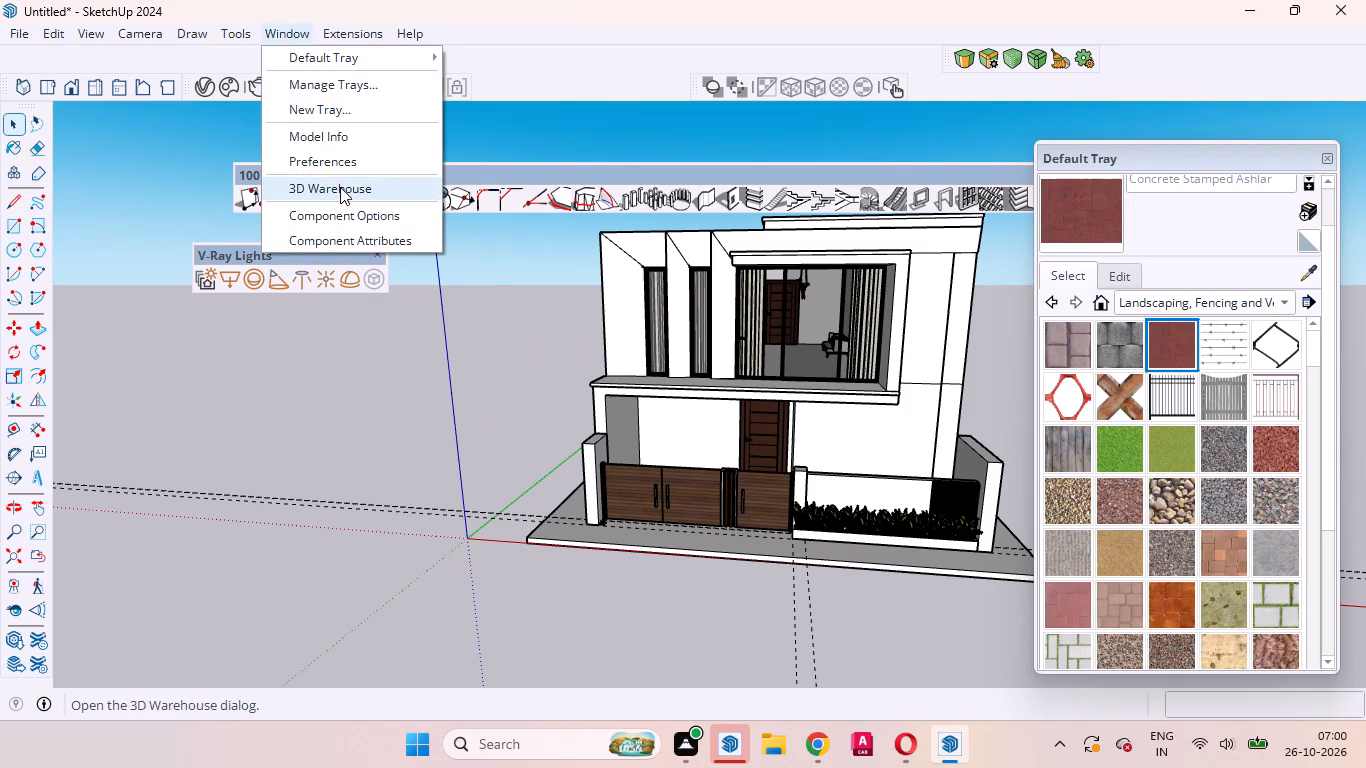
{"action": "left_click", "coordinate": [340, 187]}
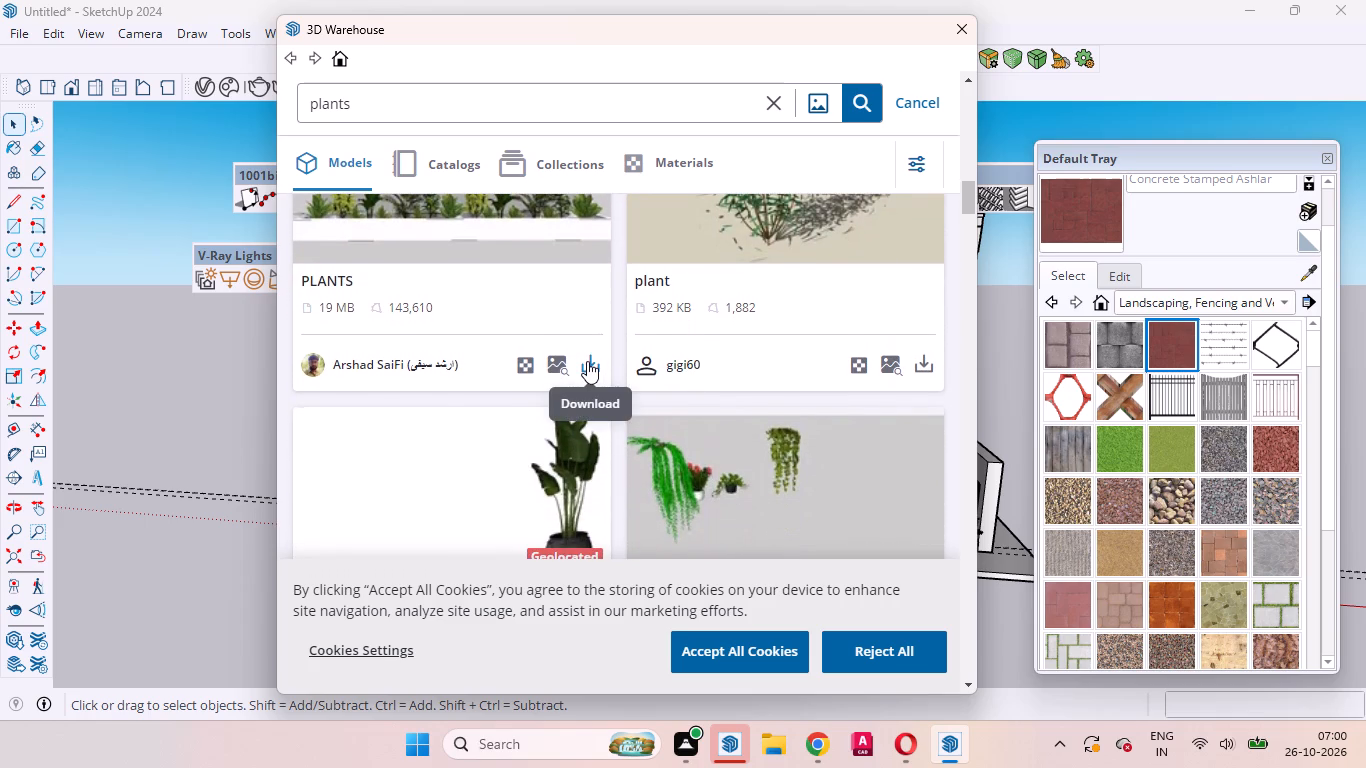
{"action": "left_click", "coordinate": [587, 361]}
{"action": "left_click", "coordinate": [561, 373]}
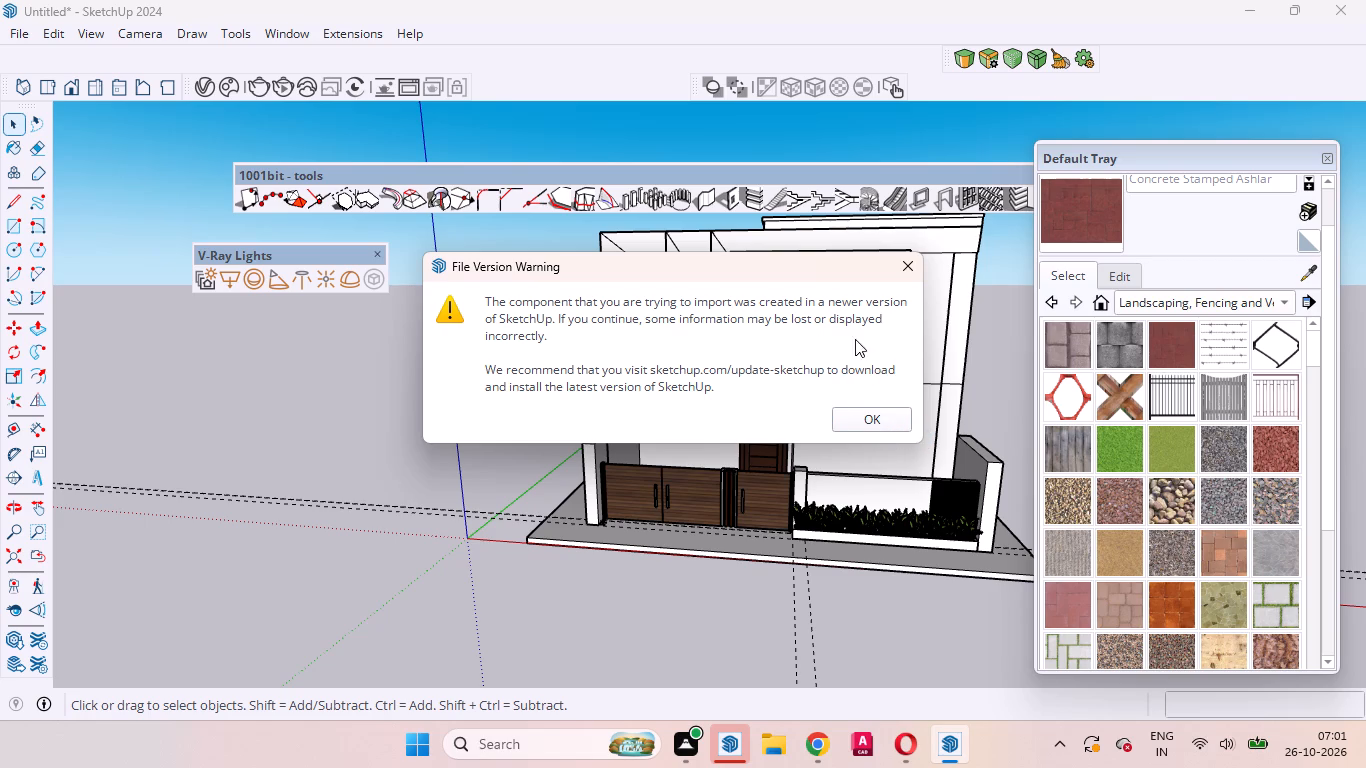
{"action": "left_click", "coordinate": [878, 418]}
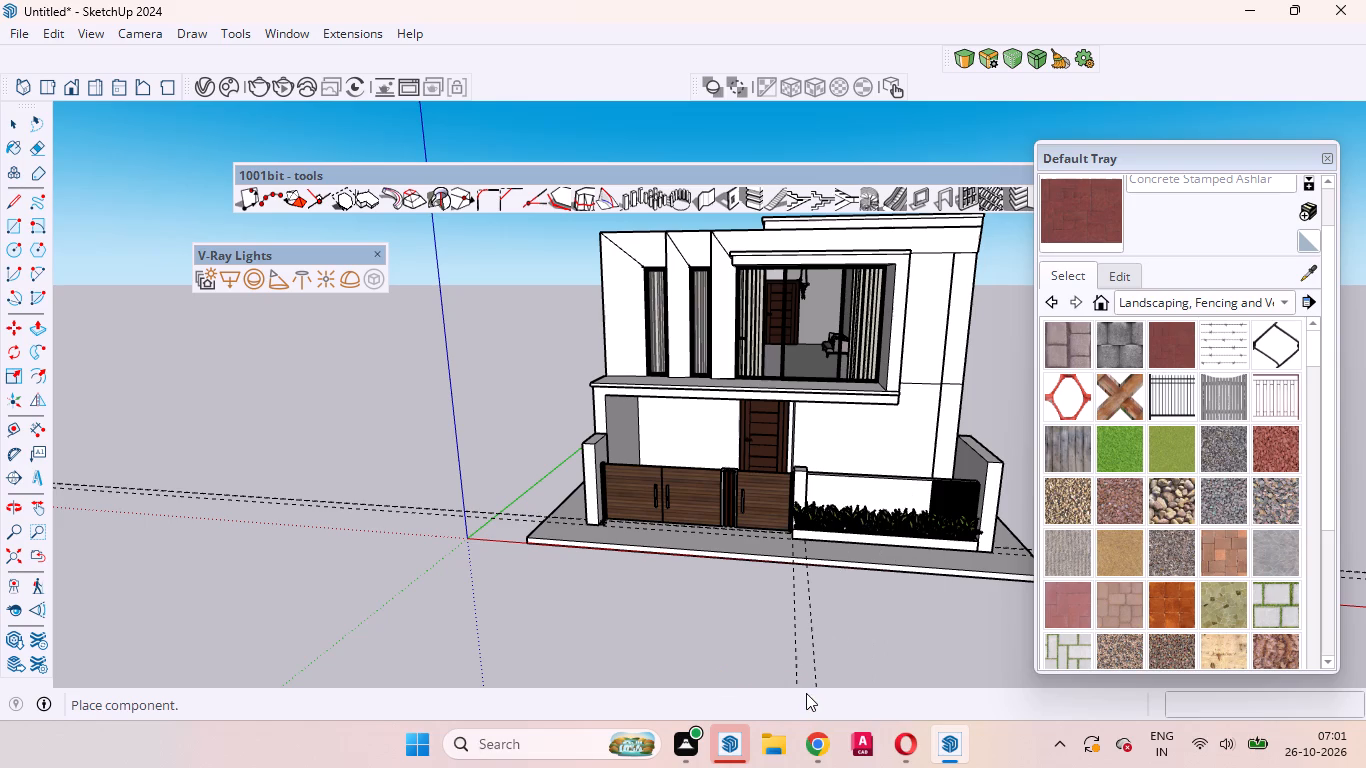
{"action": "scroll", "coordinate": [646, 599], "scroll_direction": "down", "scroll_amount": 10}
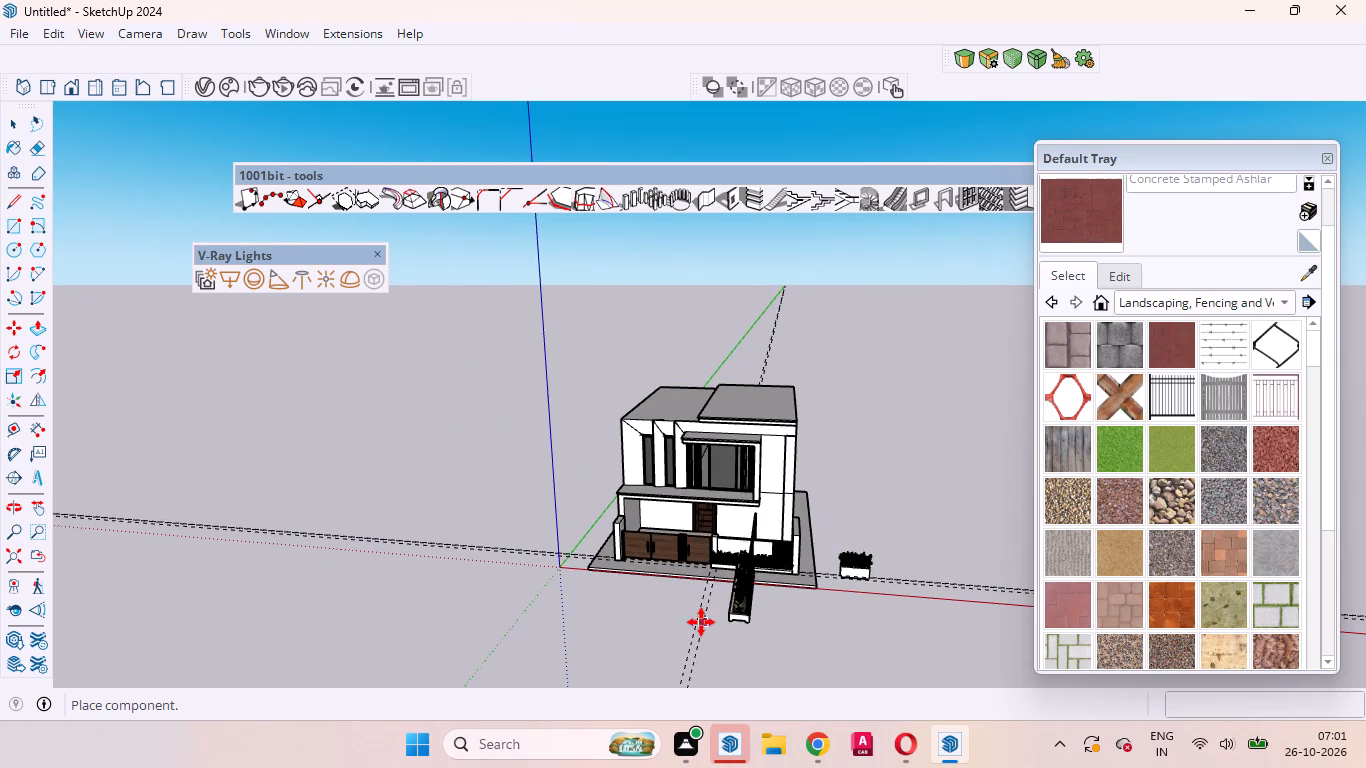
{"action": "scroll", "coordinate": [854, 609], "scroll_direction": "up", "scroll_amount": 15}
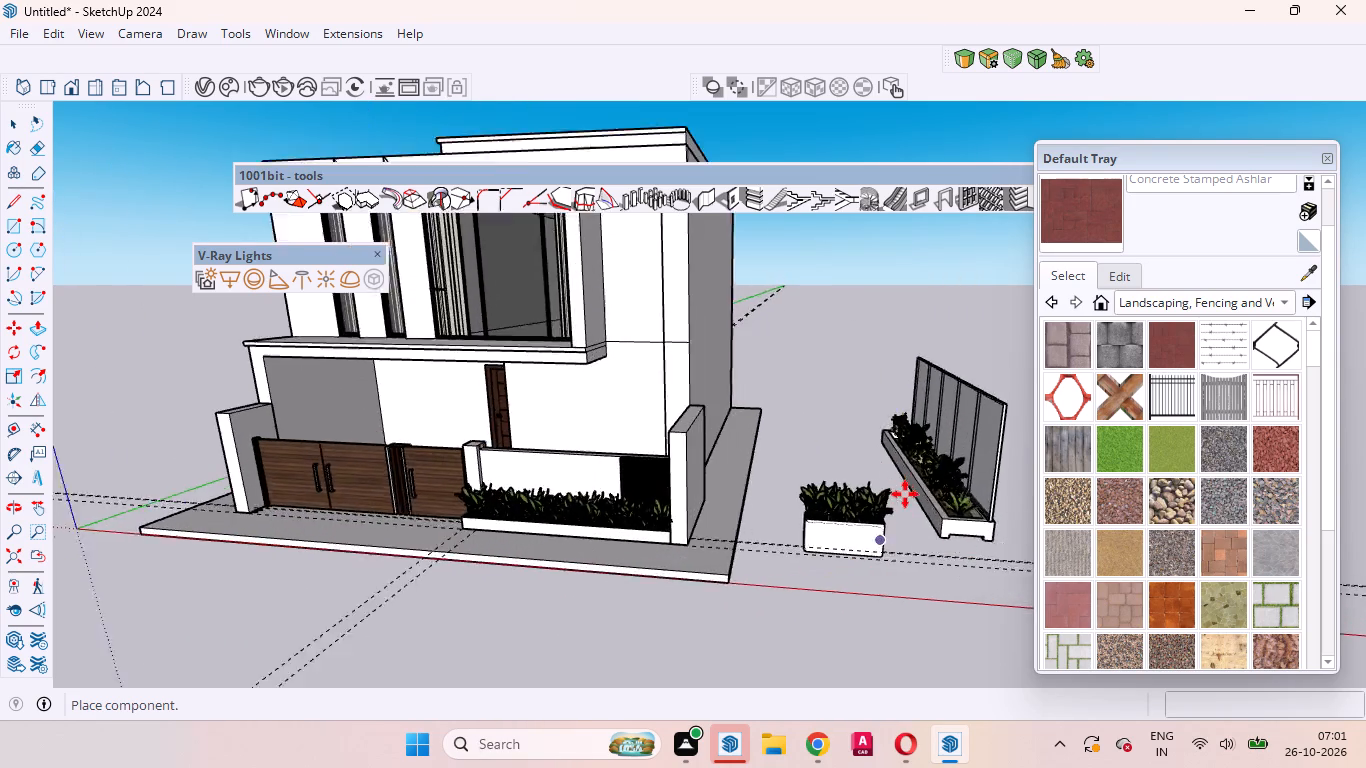
{"action": "scroll", "coordinate": [928, 404], "scroll_direction": "up", "scroll_amount": 9}
{"action": "scroll", "coordinate": [875, 472], "scroll_direction": "down", "scroll_amount": 10}
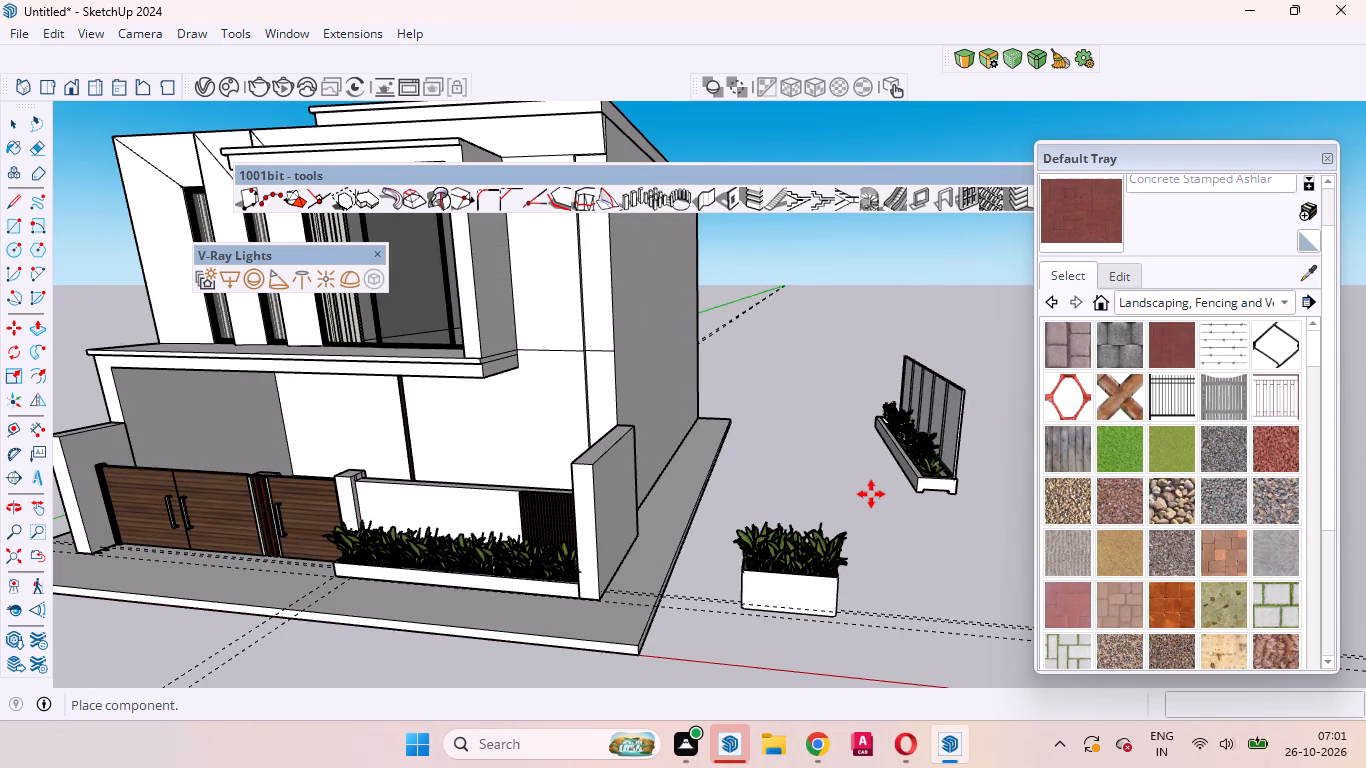
{"action": "left_click", "coordinate": [871, 494]}
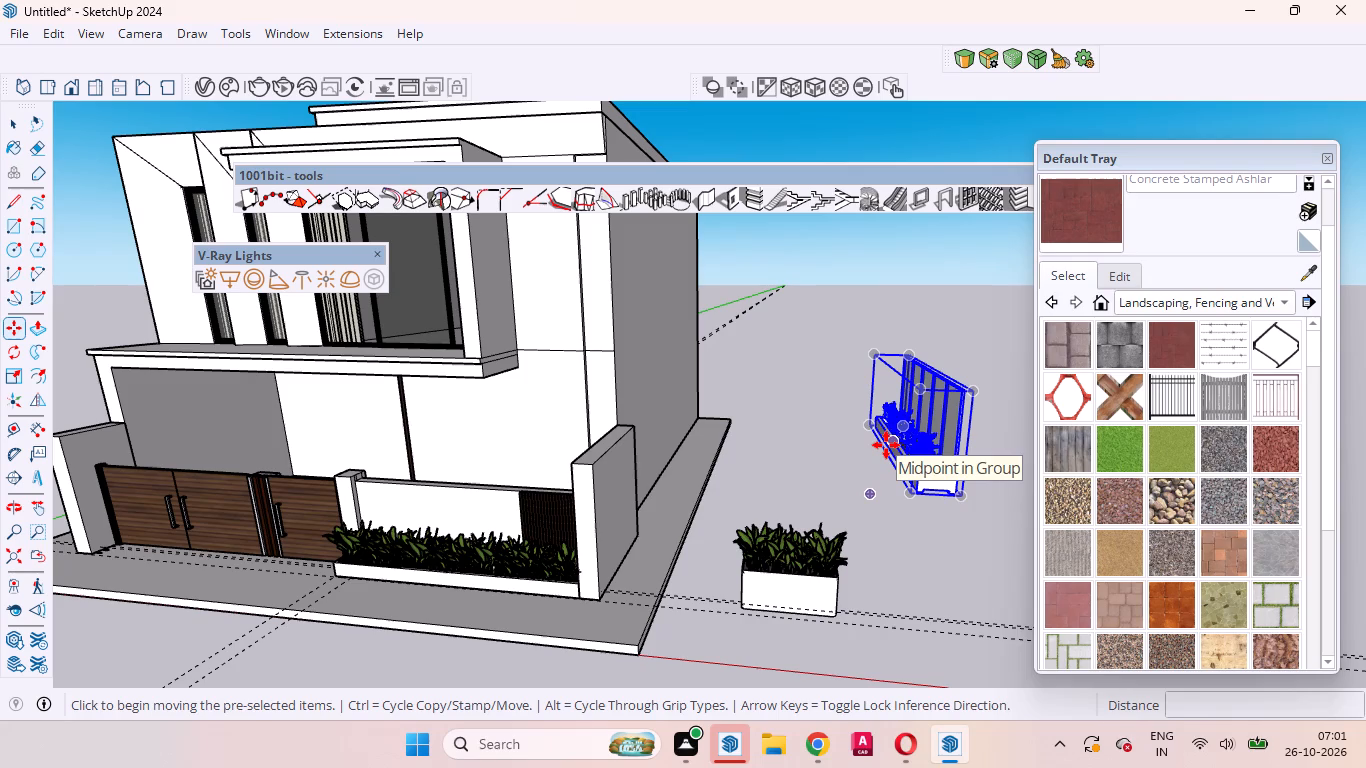
Rotate the imported plant trough 90 degrees on the ground plane so it runs parallel to the house front.
{"action": "key", "text": "q"}
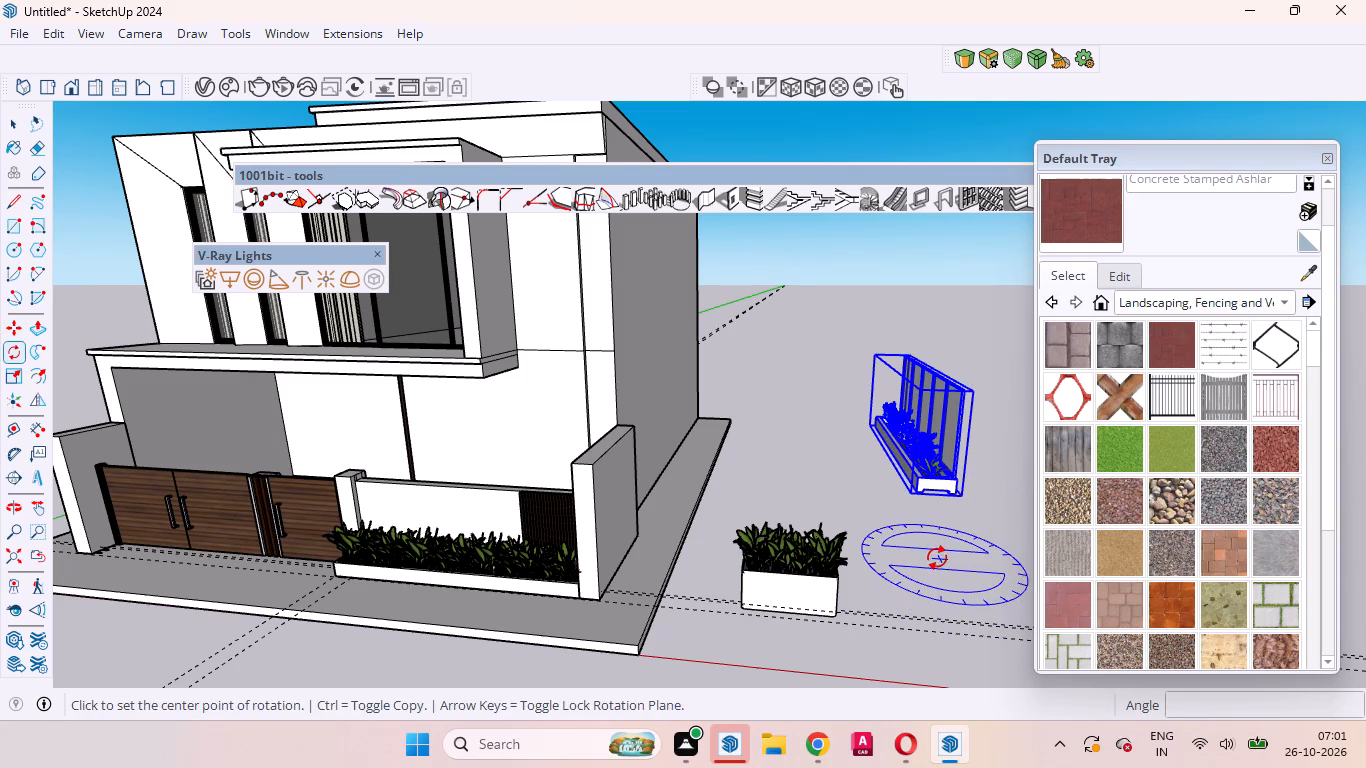
{"action": "left_click", "coordinate": [937, 558]}
{"action": "left_click", "coordinate": [994, 552]}
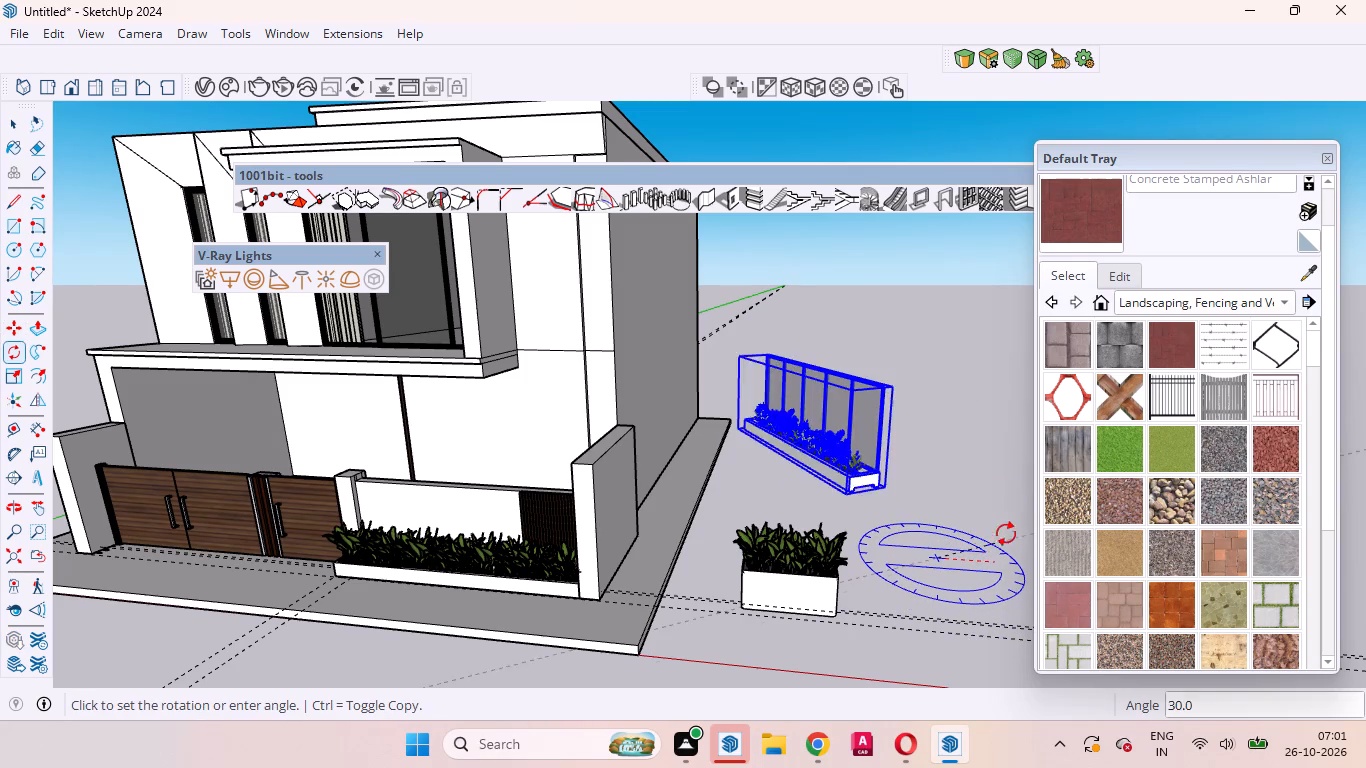
{"action": "type", "text": "90"}
{"action": "key", "text": "Return"}
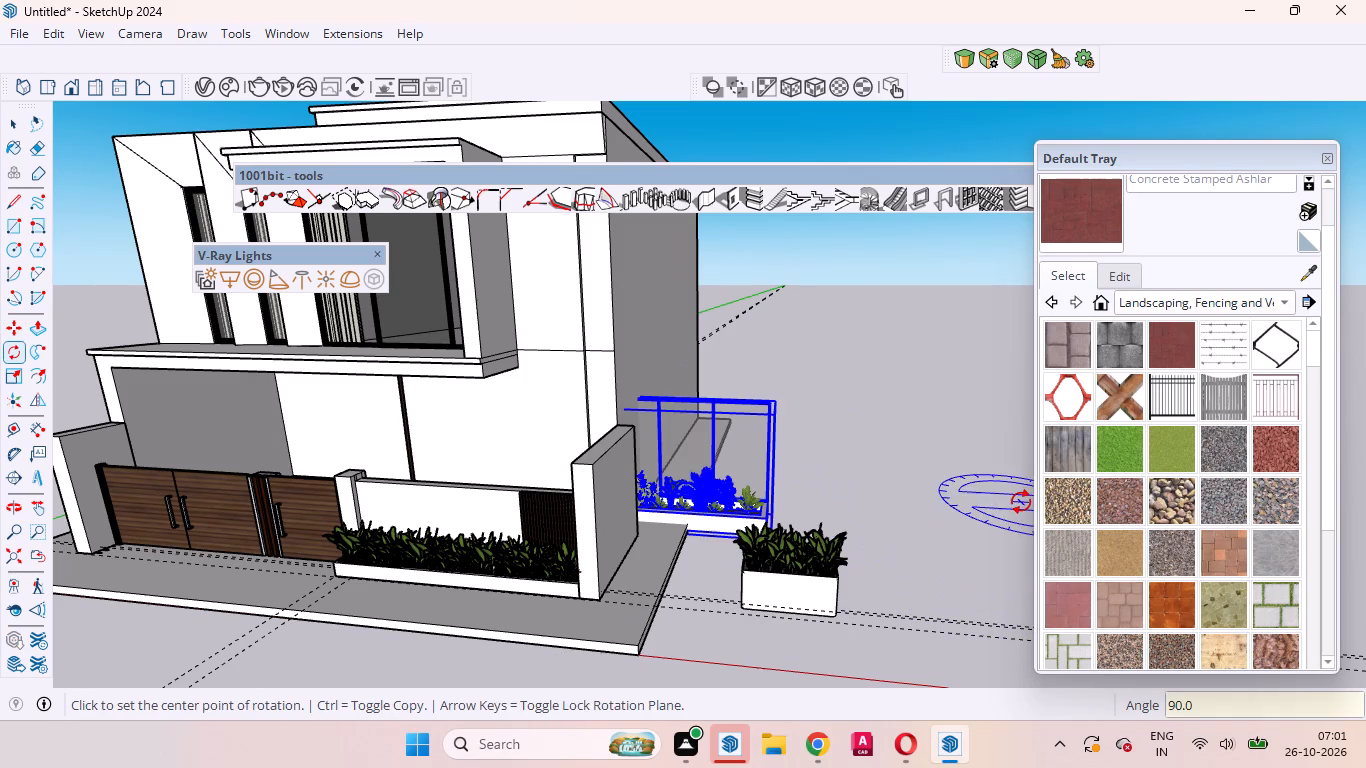
Move the imported plant trough about 10' 11" to the house frontage, over the planter row before the boundary wall.
{"action": "key", "text": "m"}
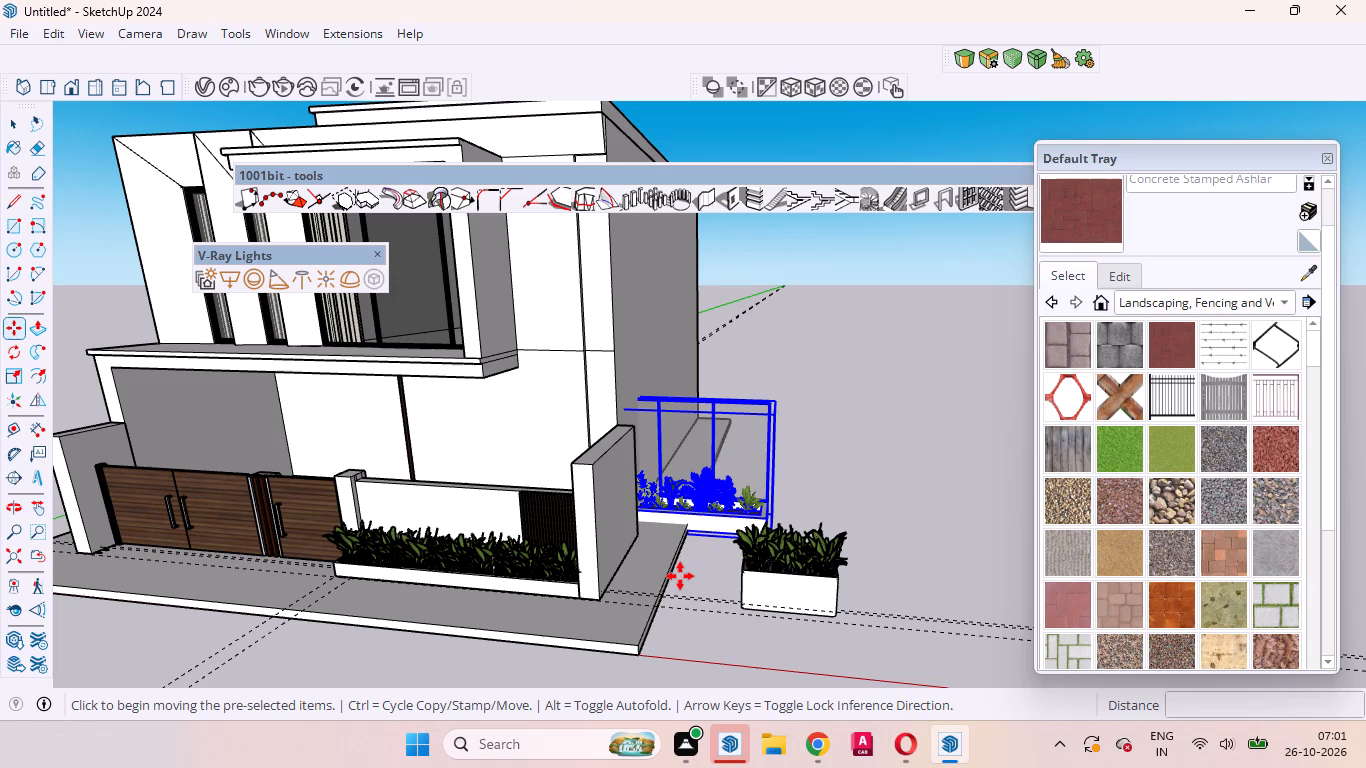
{"action": "left_click", "coordinate": [706, 552]}
{"action": "scroll", "coordinate": [689, 637], "scroll_direction": "down", "scroll_amount": 4}
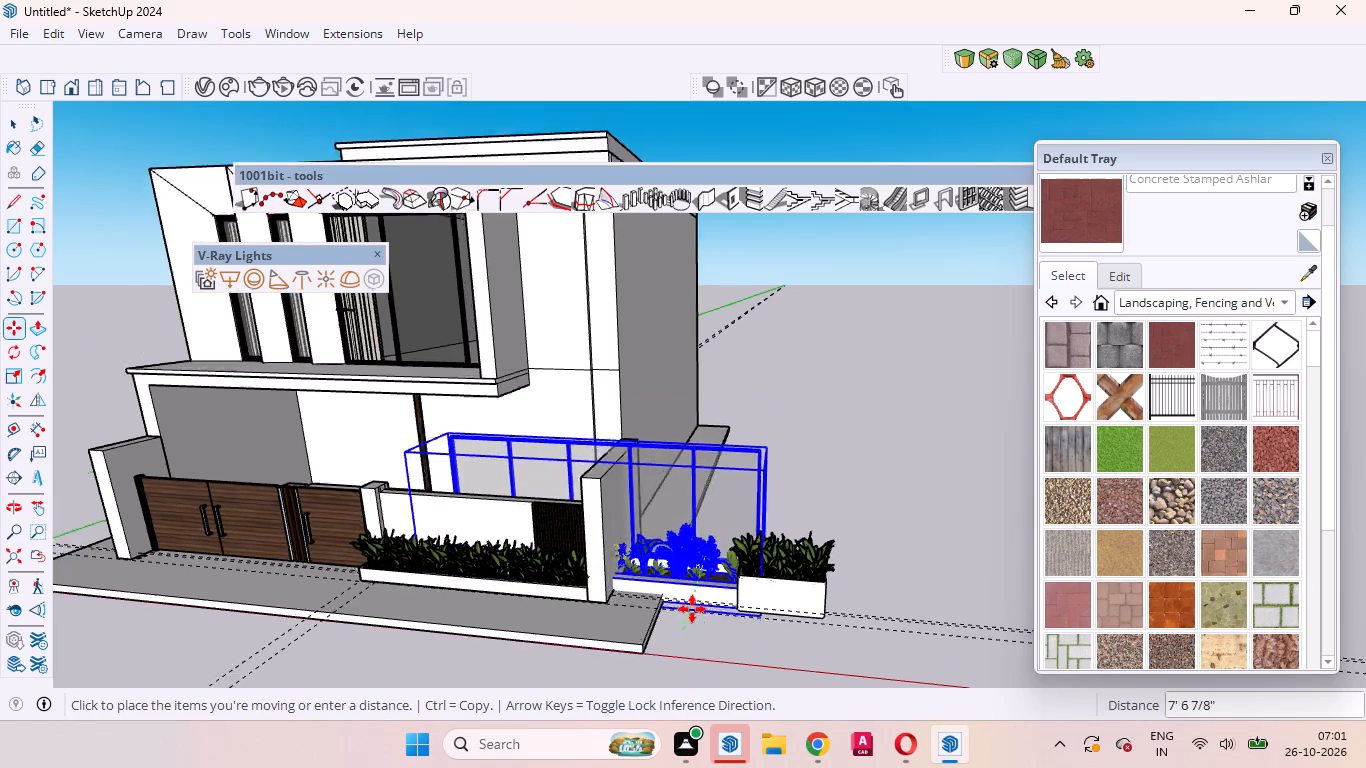
{"action": "scroll", "coordinate": [692, 609], "scroll_direction": "down", "scroll_amount": 11}
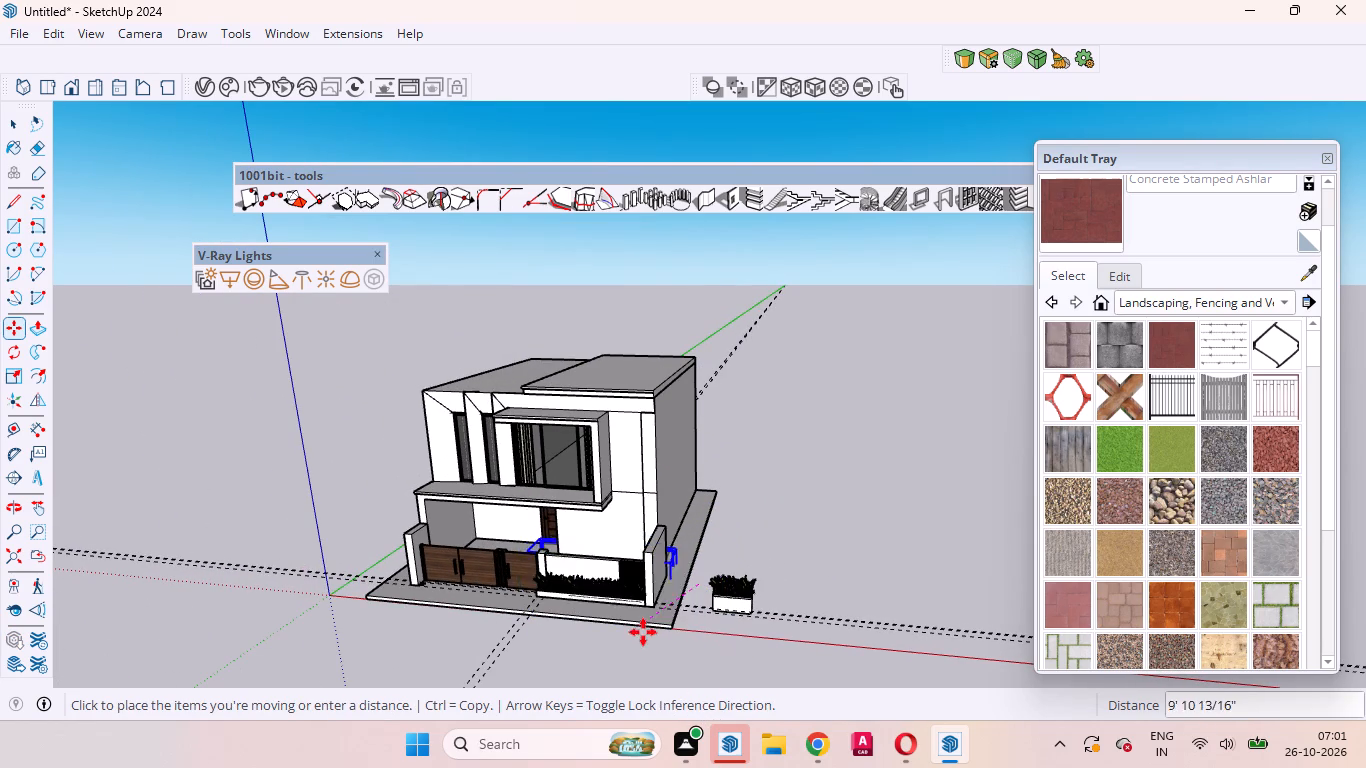
{"action": "scroll", "coordinate": [639, 627], "scroll_direction": "up", "scroll_amount": 6}
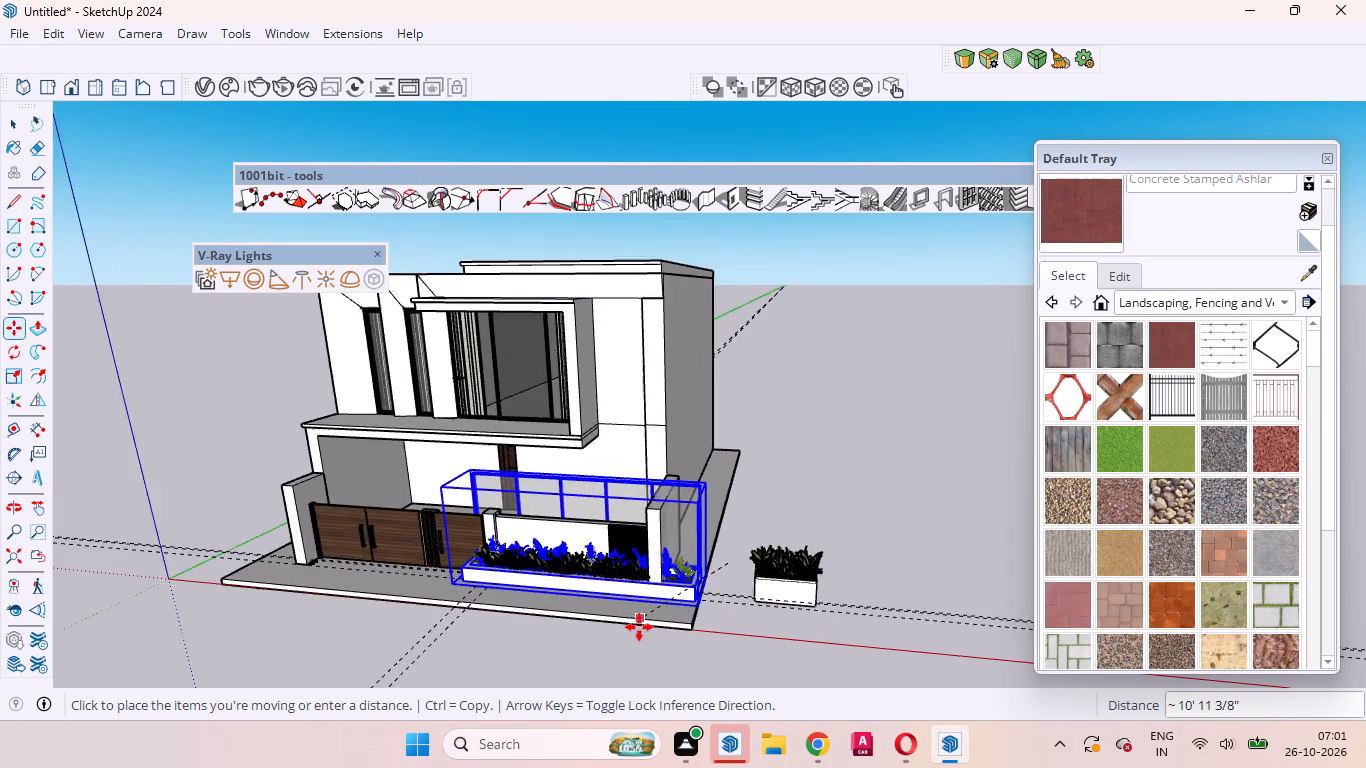
{"action": "scroll", "coordinate": [639, 627], "scroll_direction": "up", "scroll_amount": 5}
{"action": "left_click", "coordinate": [639, 627]}
Move the imported plant trough about 1' 10" forward along the green axis, clear of the existing planter row, and deselect it.
{"action": "scroll", "coordinate": [692, 598], "scroll_direction": "up", "scroll_amount": 10}
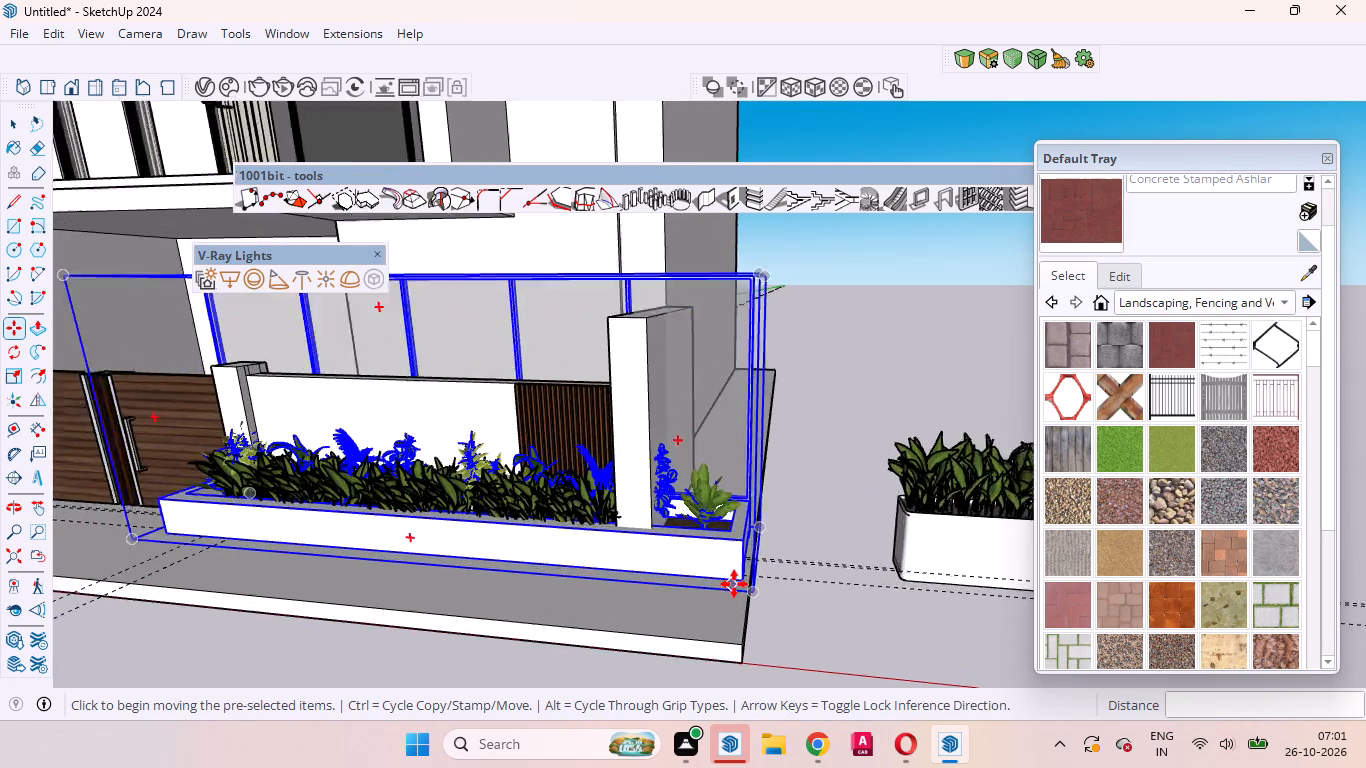
{"action": "left_click", "coordinate": [731, 587]}
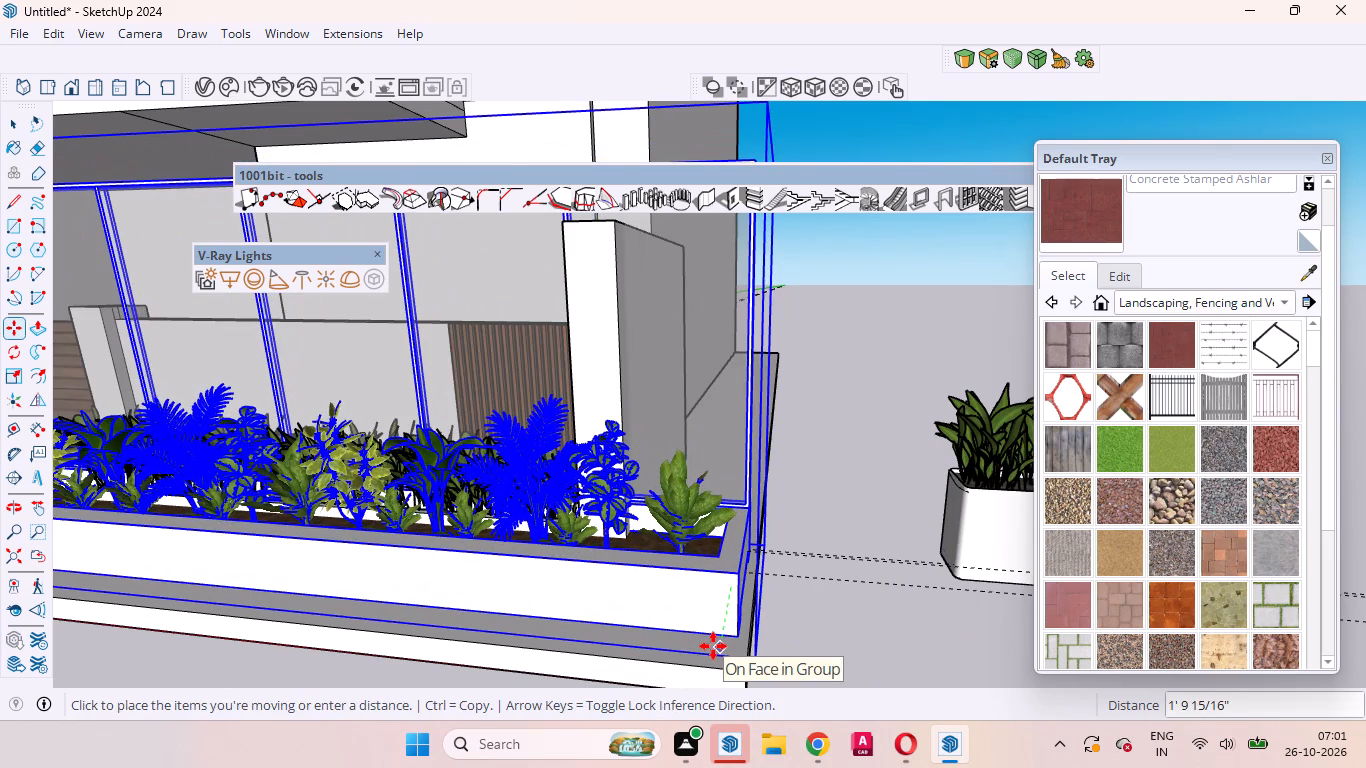
{"action": "left_click", "coordinate": [710, 652]}
{"action": "key", "text": "space"}
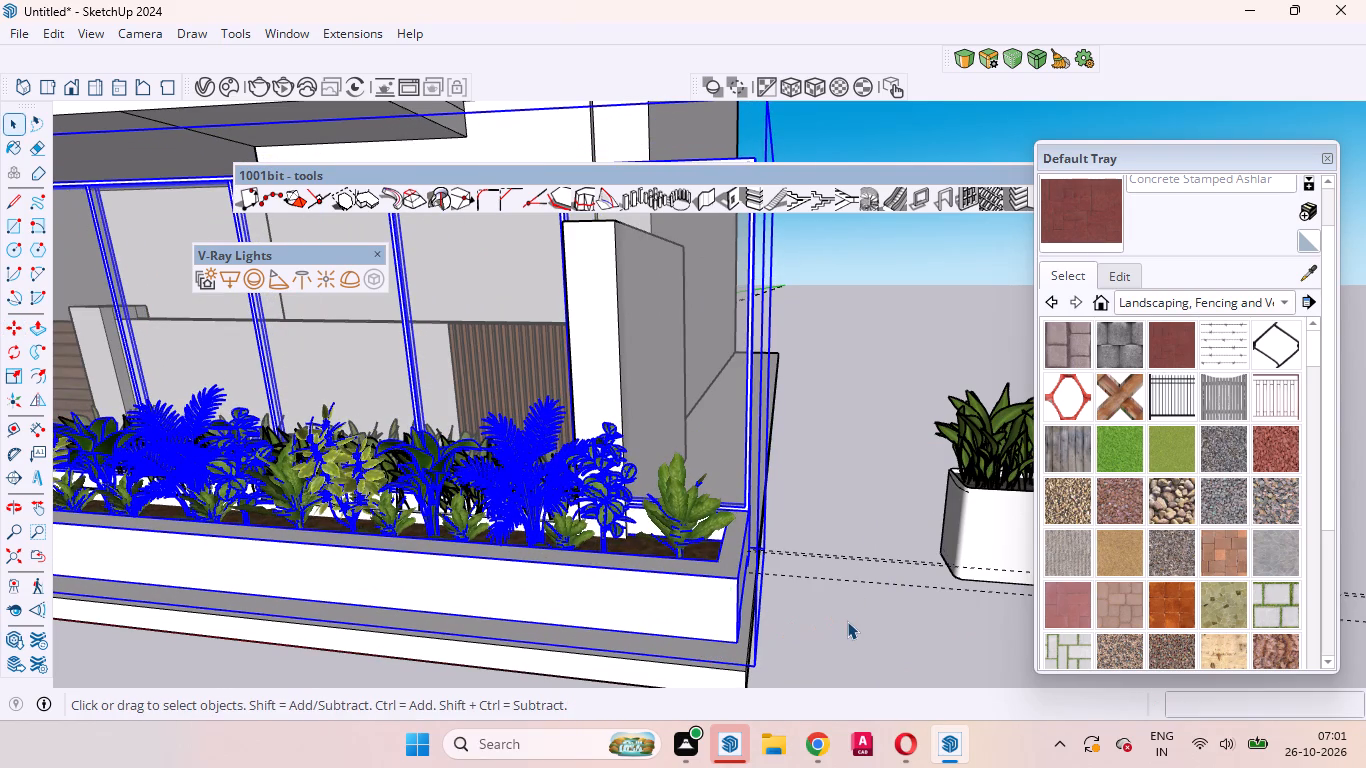
{"action": "left_click", "coordinate": [847, 621]}
Examine the individual plants in the imported trough up close and from its gate end.
{"action": "scroll", "coordinate": [888, 600], "scroll_direction": "down", "scroll_amount": 5}
{"action": "scroll", "coordinate": [681, 538], "scroll_direction": "up", "scroll_amount": 14}
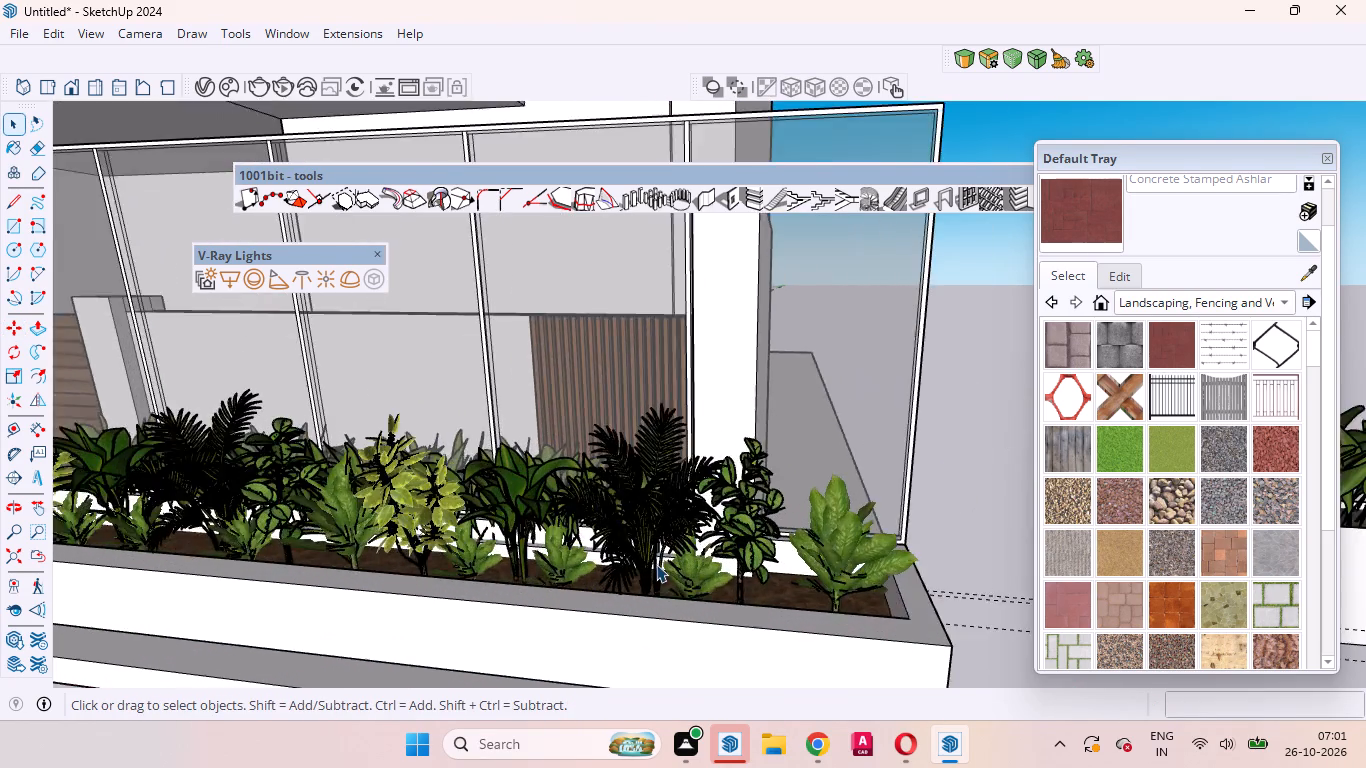
{"action": "scroll", "coordinate": [656, 564], "scroll_direction": "up", "scroll_amount": 8}
{"action": "middle_click_drag", "start_coordinate": [641, 611], "coordinate": [880, 611]}
{"action": "scroll", "coordinate": [643, 613], "scroll_direction": "up", "scroll_amount": 1}
{"action": "scroll", "coordinate": [899, 587], "scroll_direction": "down", "scroll_amount": 11}
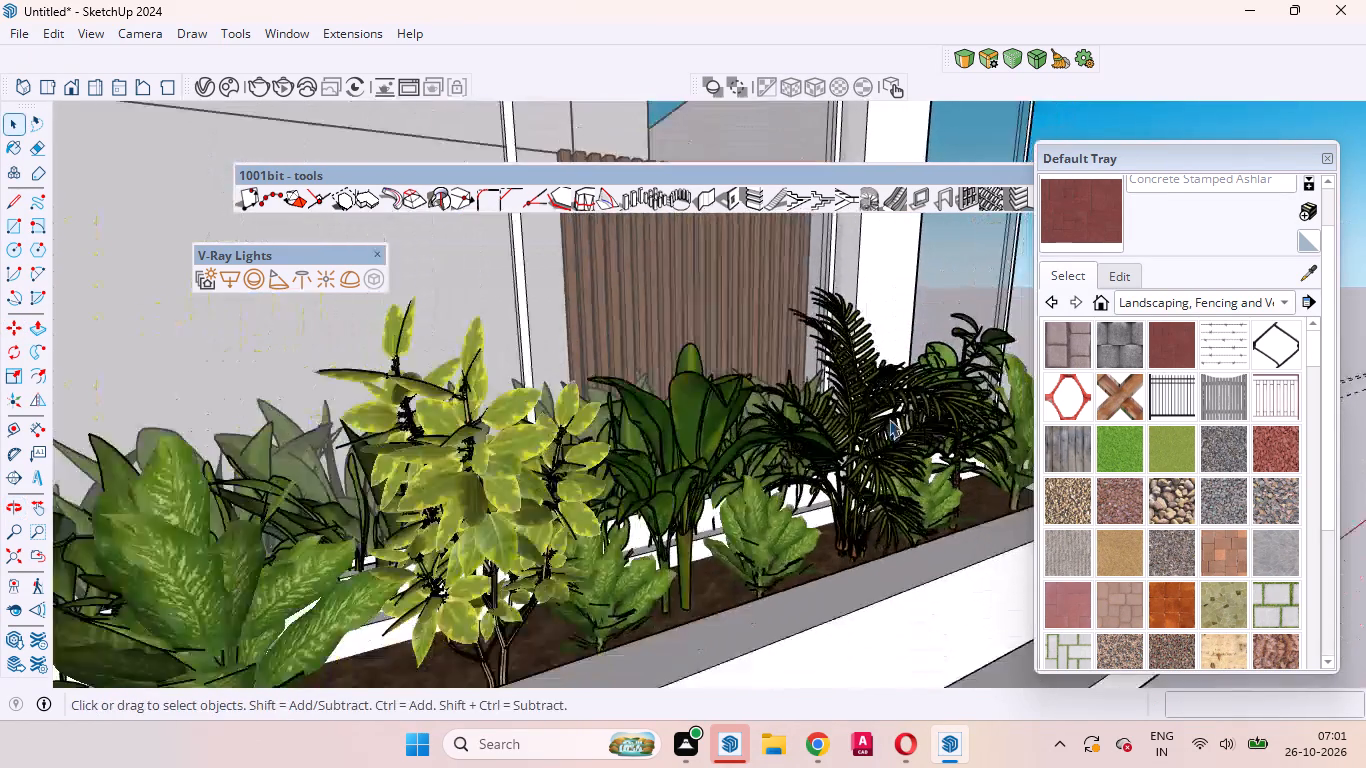
{"action": "scroll", "coordinate": [889, 409], "scroll_direction": "down", "scroll_amount": 20}
{"action": "scroll", "coordinate": [889, 409], "scroll_direction": "down", "scroll_amount": 9}
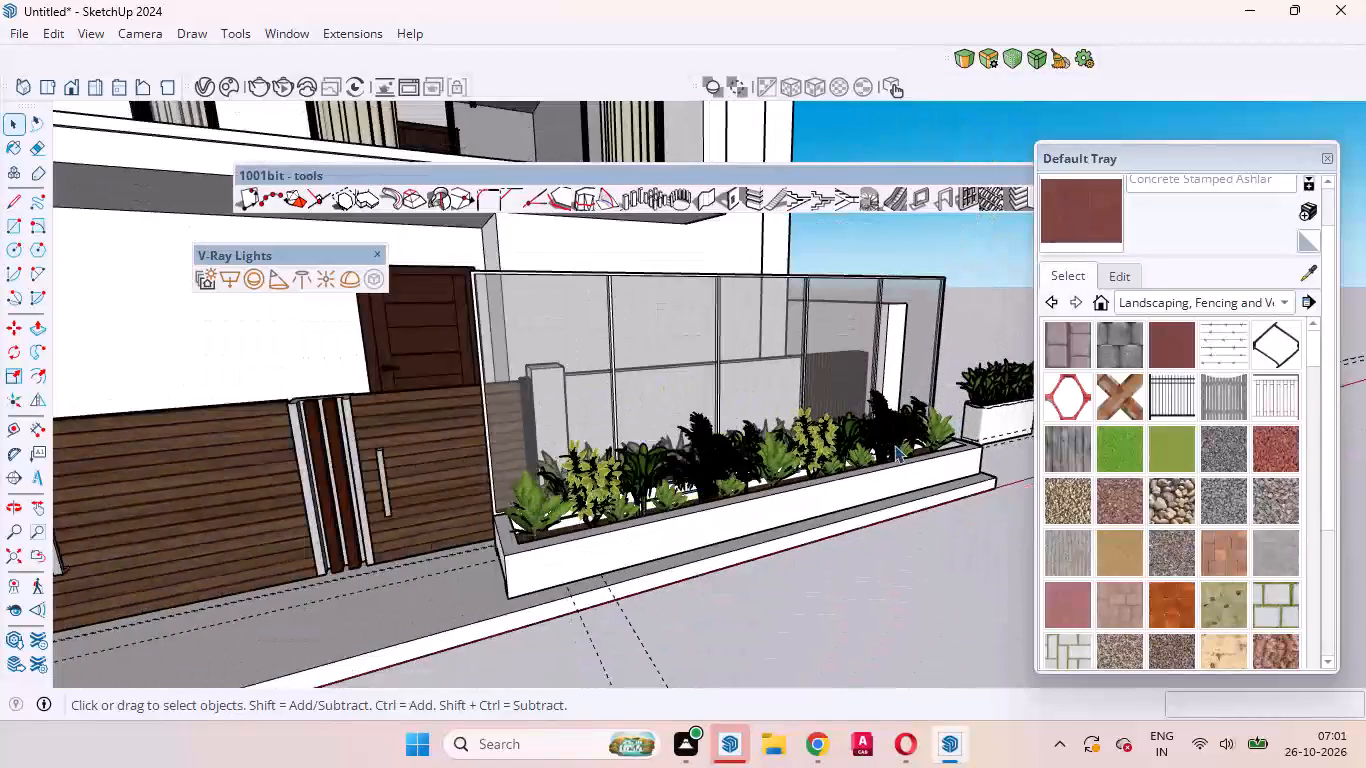
{"action": "scroll", "coordinate": [894, 451], "scroll_direction": "down", "scroll_amount": 5}
{"action": "scroll", "coordinate": [892, 443], "scroll_direction": "up", "scroll_amount": 20}
{"action": "scroll", "coordinate": [892, 443], "scroll_direction": "up", "scroll_amount": 2}
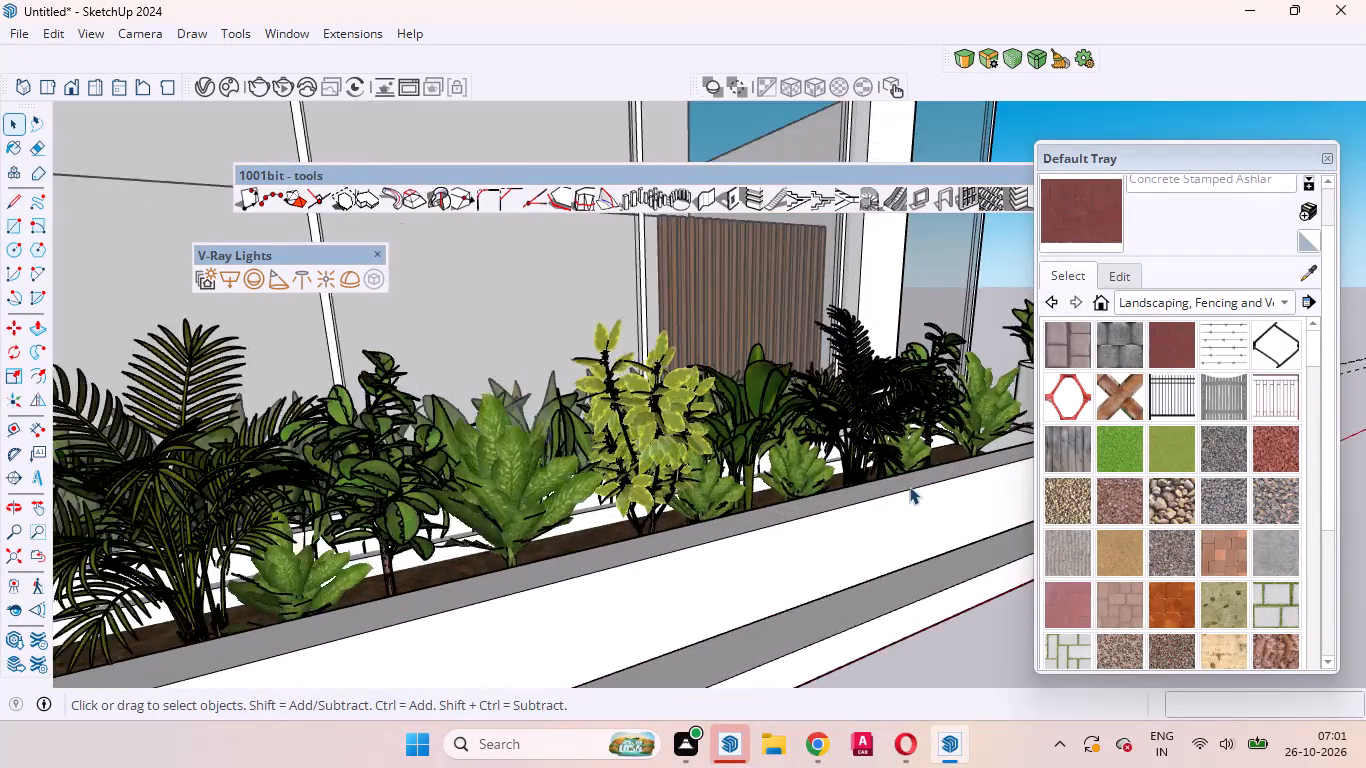
Open the imported plant trough for editing and select the feathery palm in front of the wooden slats for moving.
{"action": "scroll", "coordinate": [909, 486], "scroll_direction": "up", "scroll_amount": 13}
{"action": "left_click", "coordinate": [787, 442]}
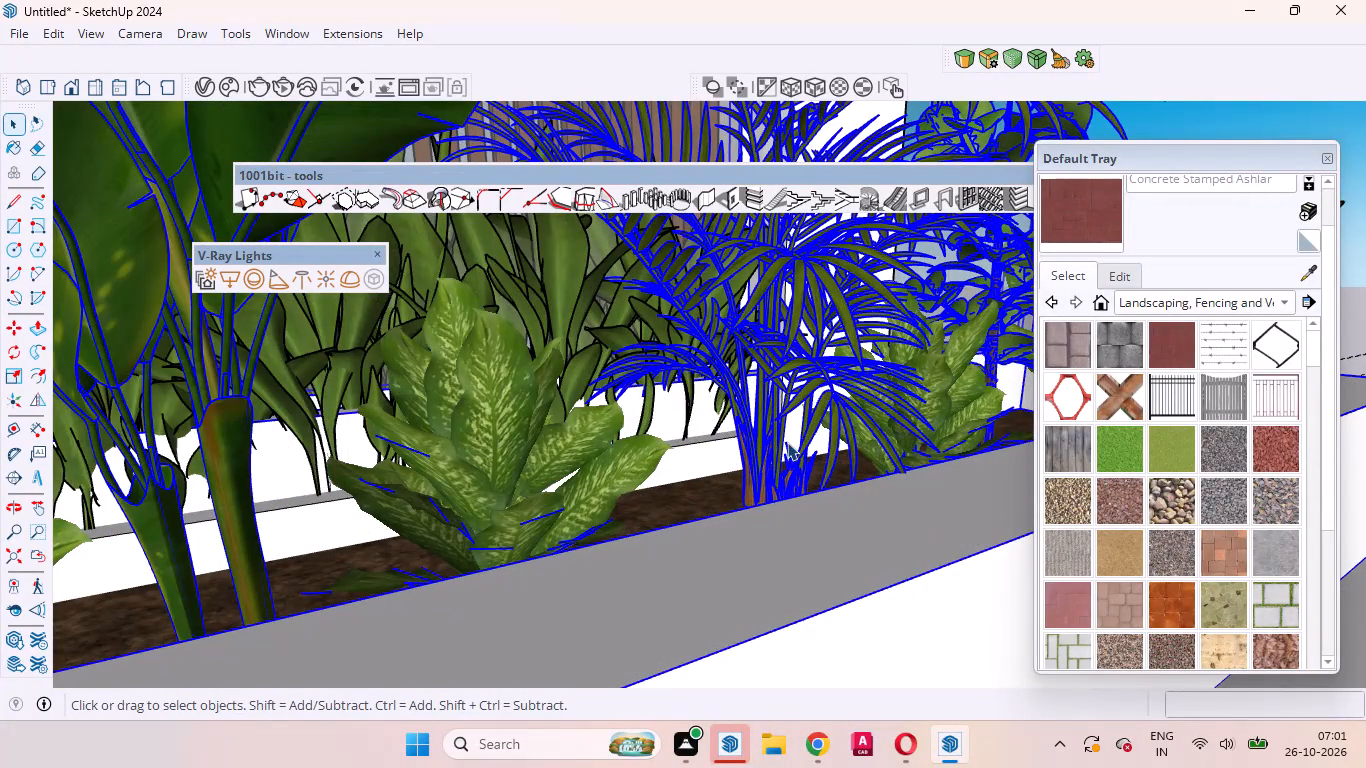
{"action": "double_click", "coordinate": [769, 449]}
{"action": "left_click", "coordinate": [767, 430]}
{"action": "scroll", "coordinate": [758, 438], "scroll_direction": "down", "scroll_amount": 2}
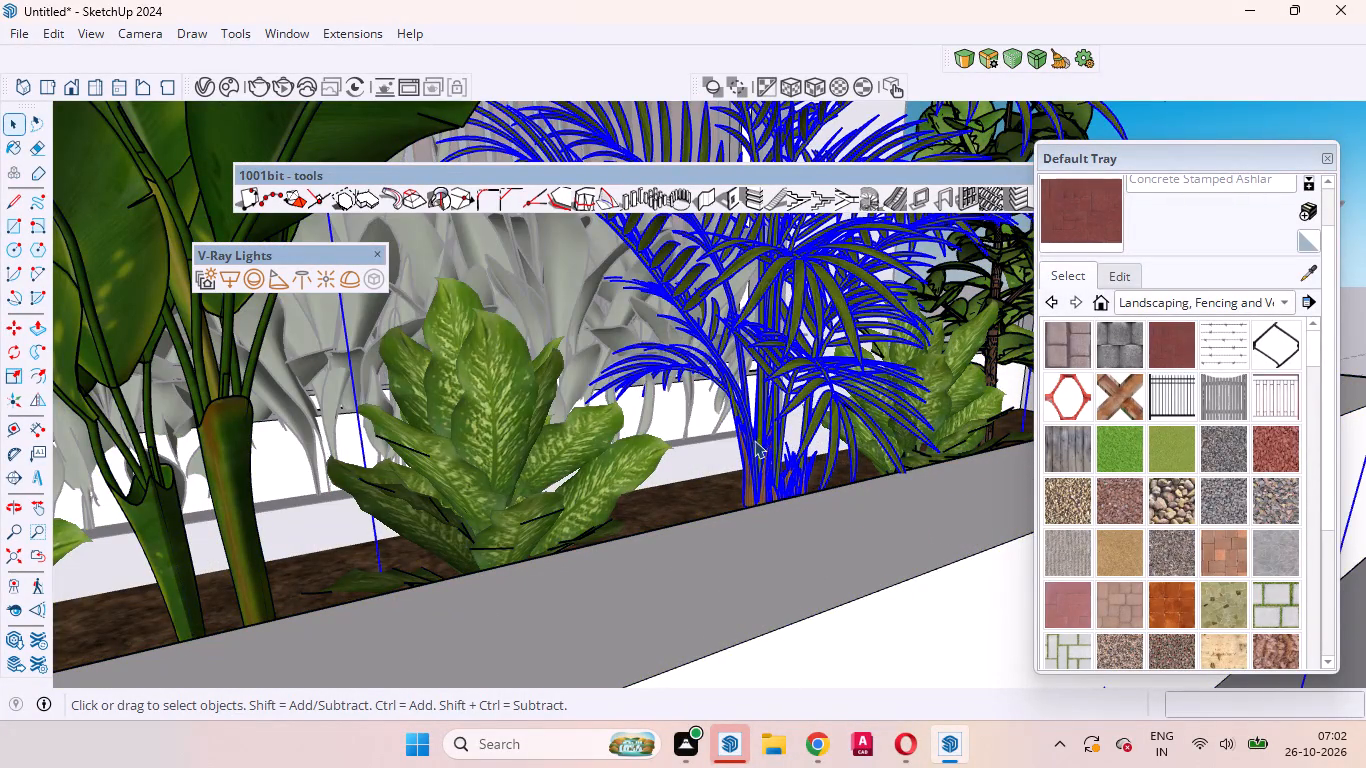
{"action": "scroll", "coordinate": [754, 440], "scroll_direction": "down", "scroll_amount": 9}
{"action": "middle_click_drag", "start_coordinate": [770, 460], "coordinate": [624, 535]}
{"action": "scroll", "coordinate": [624, 535], "scroll_direction": "up", "scroll_amount": 1}
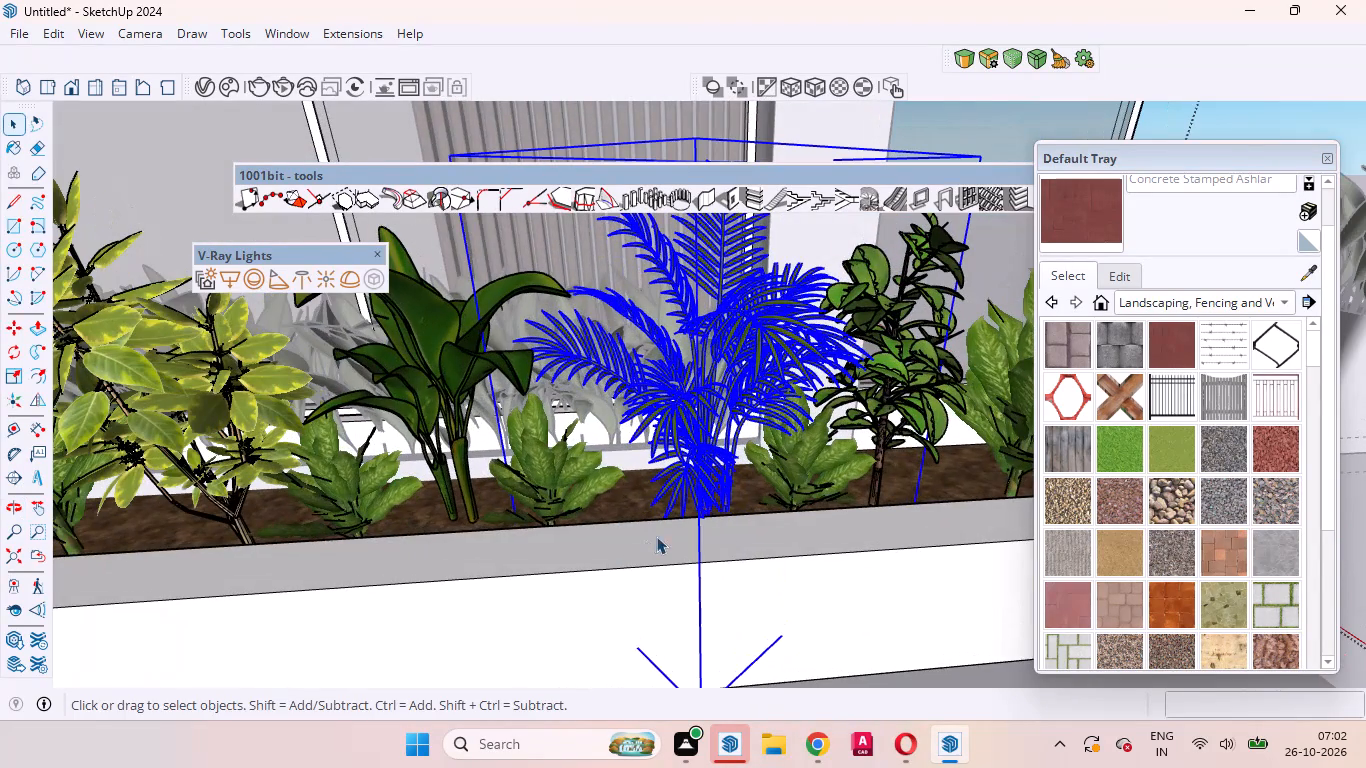
{"action": "key", "text": "m"}
{"action": "scroll", "coordinate": [719, 503], "scroll_direction": "down", "scroll_amount": 13}
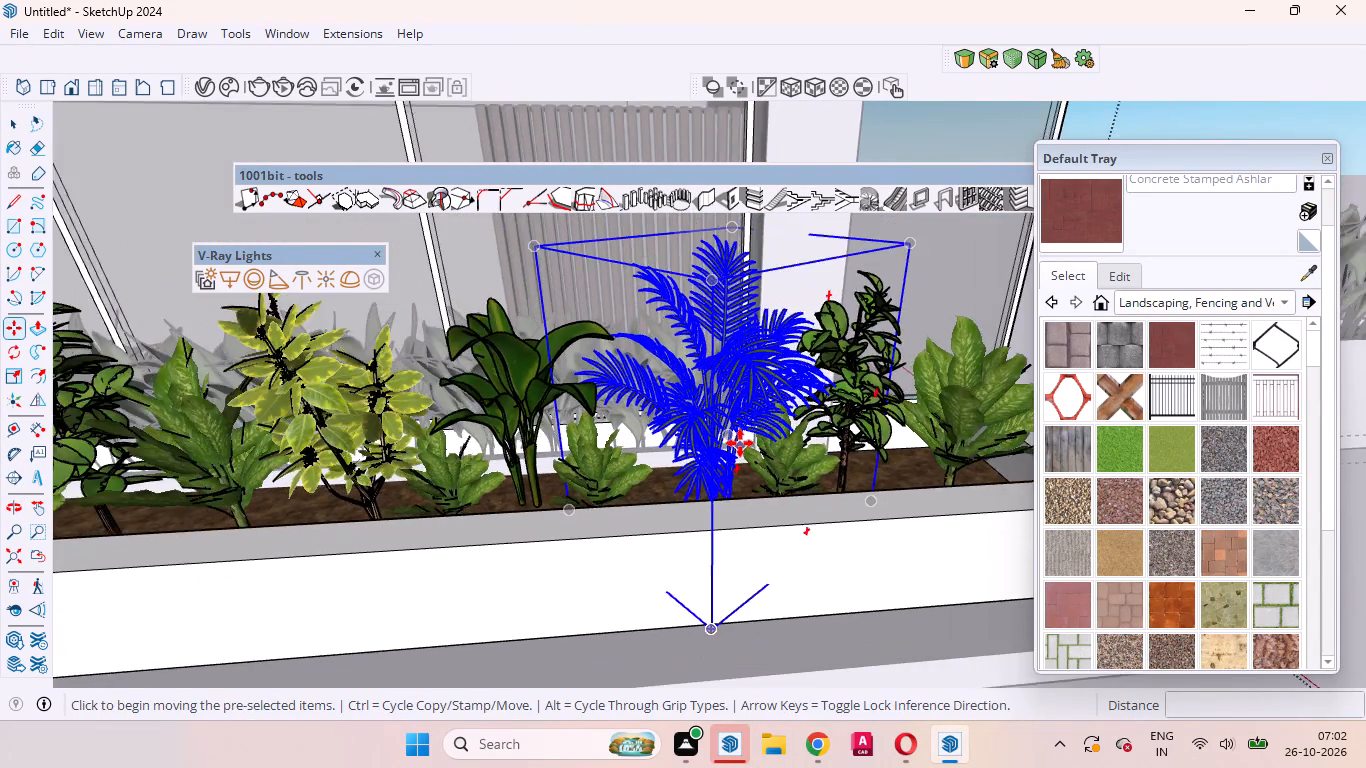